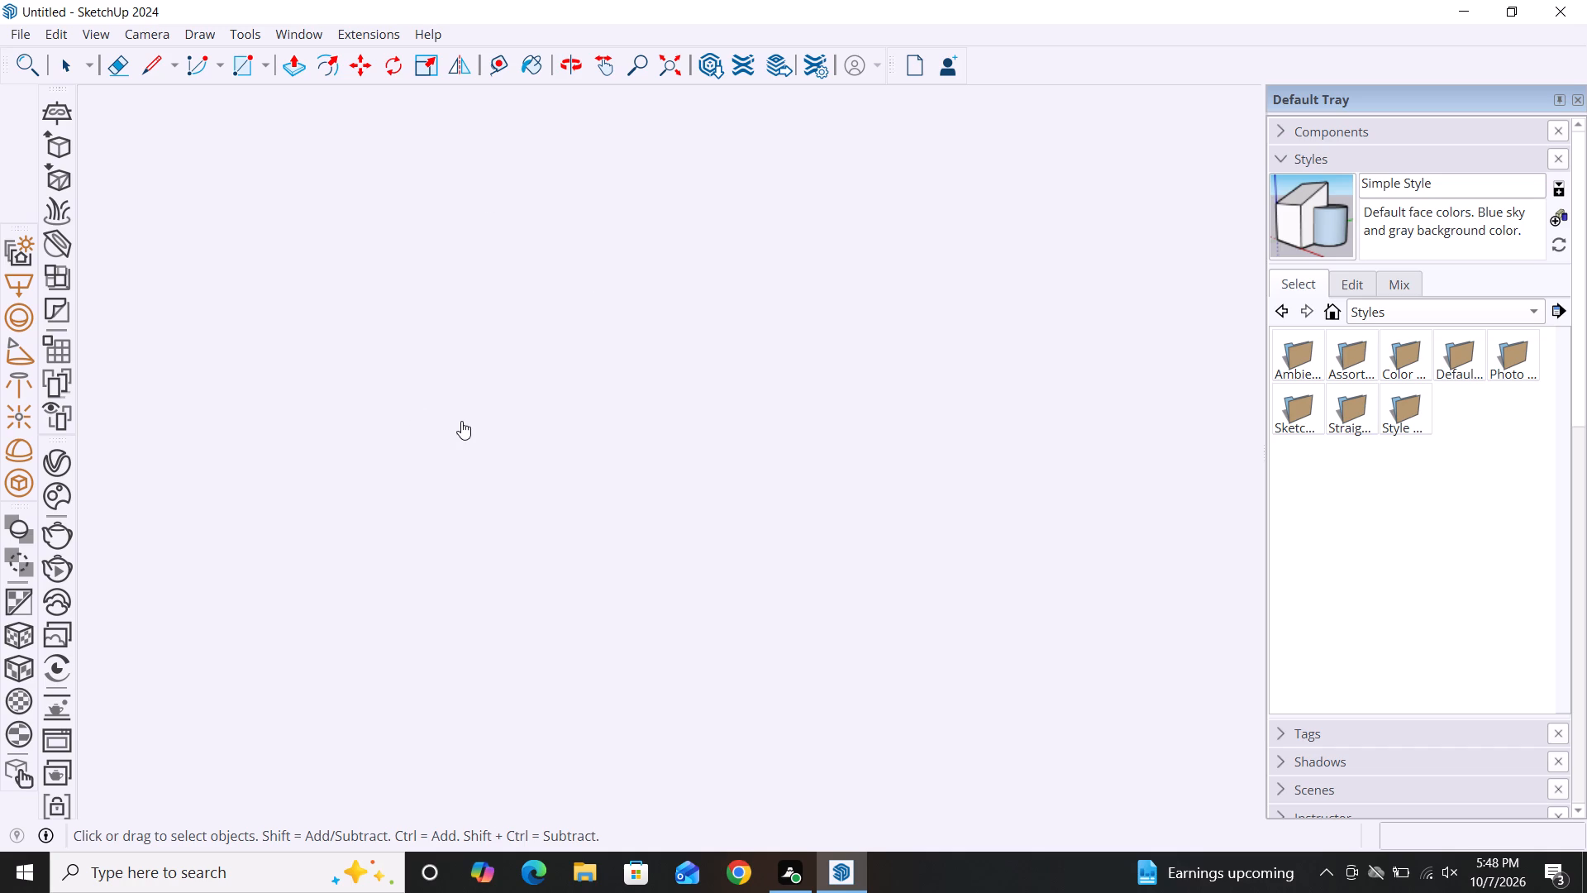
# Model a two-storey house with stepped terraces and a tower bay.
# Close the unresponsive SketchUp window with the untitled model, forcing the program to end.
pyautogui.scroll(-2, 403, 382)
pyautogui.click(1556, 9)
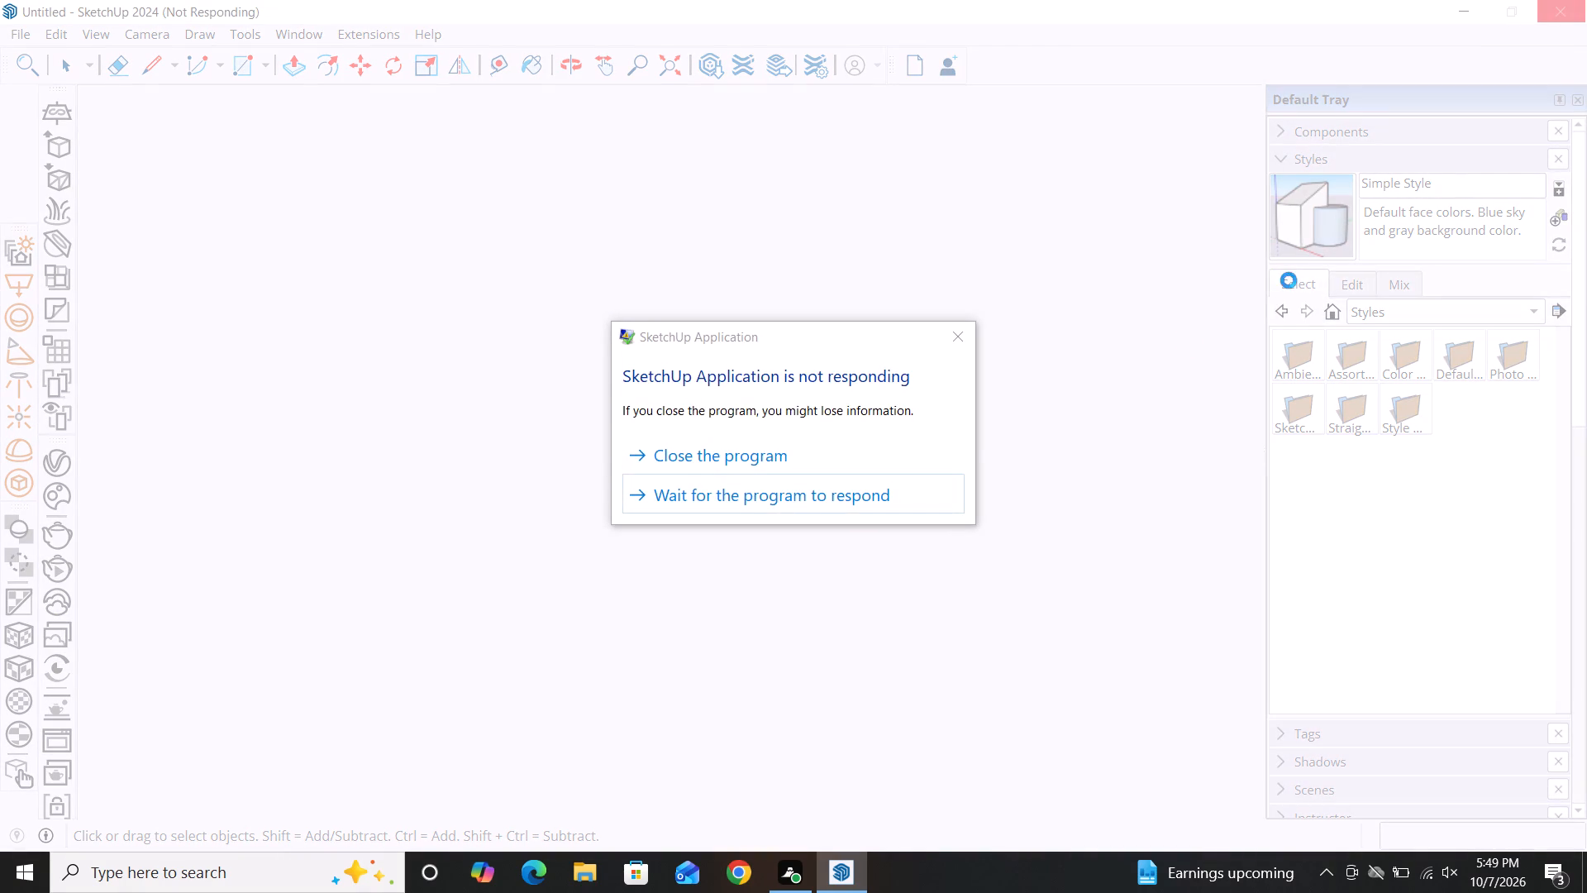
pyautogui.click(813, 461)
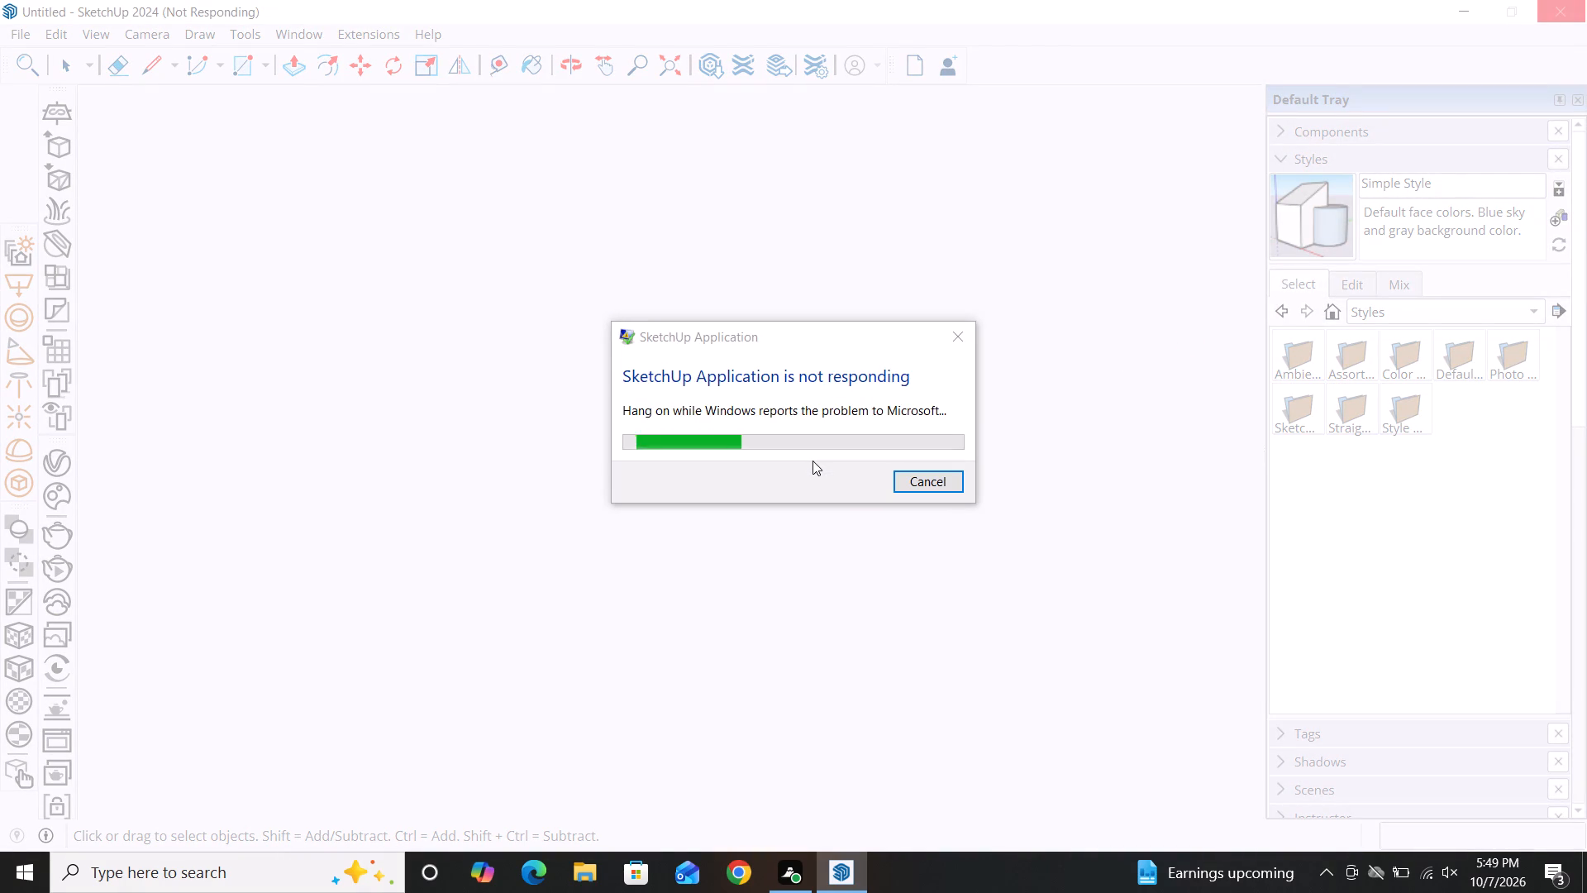
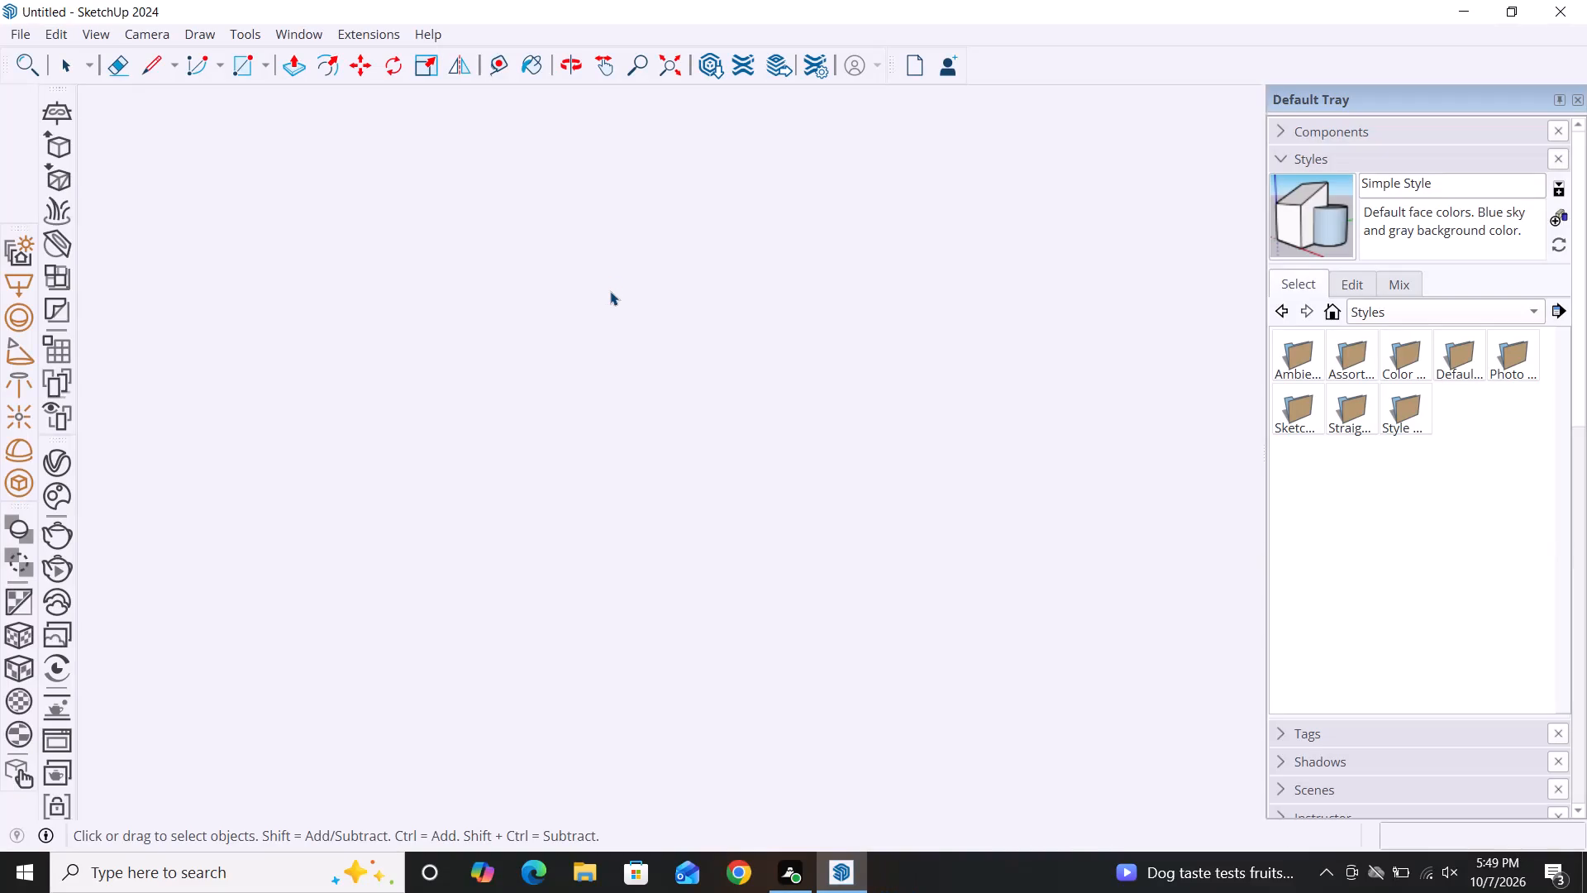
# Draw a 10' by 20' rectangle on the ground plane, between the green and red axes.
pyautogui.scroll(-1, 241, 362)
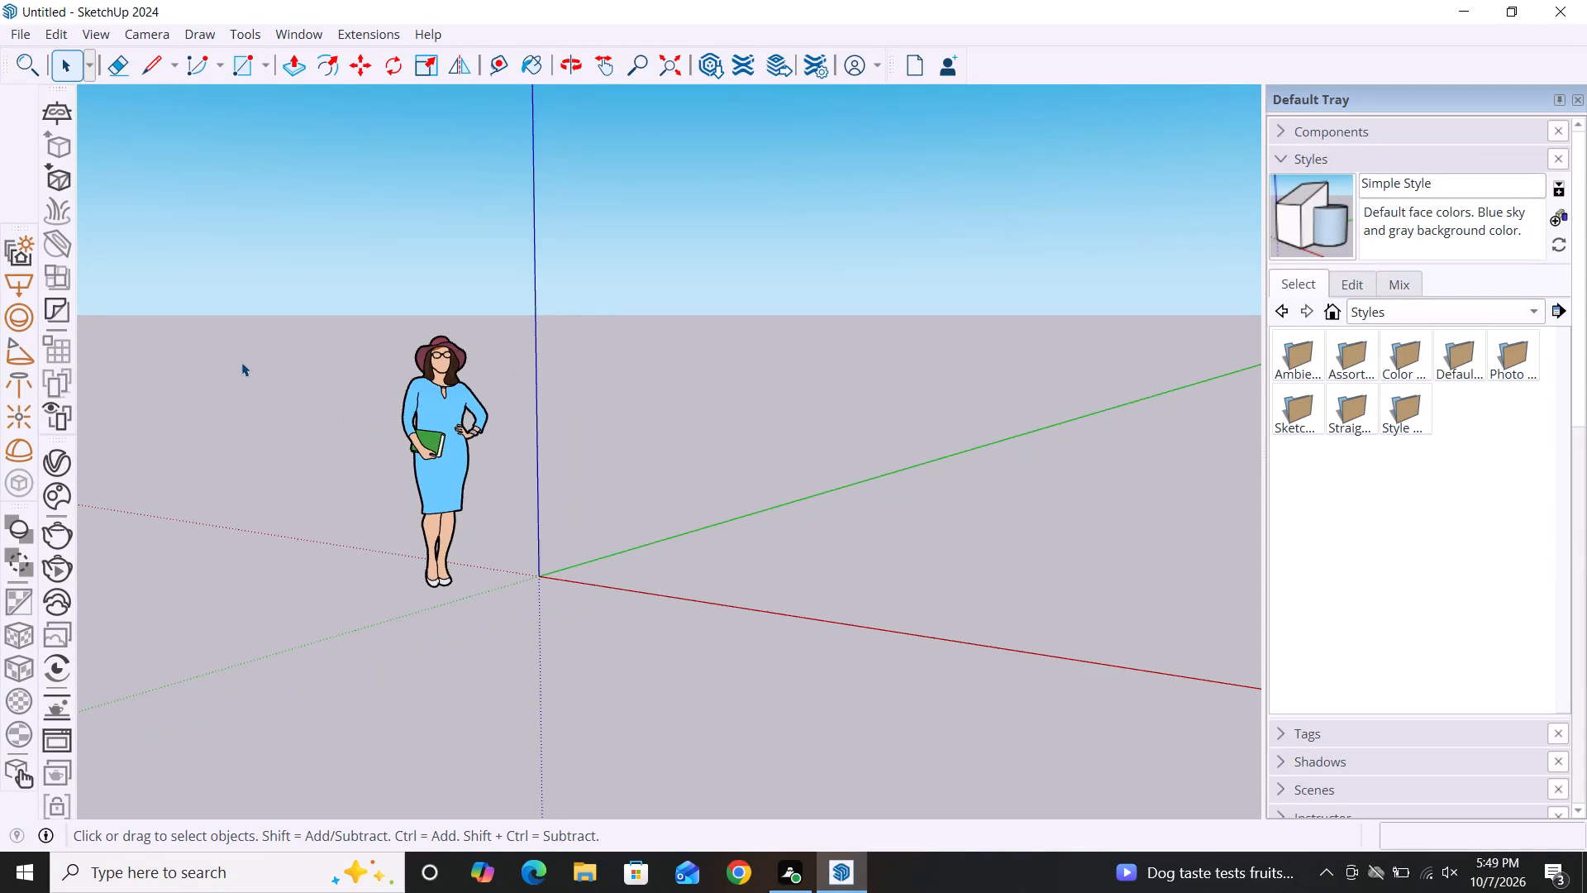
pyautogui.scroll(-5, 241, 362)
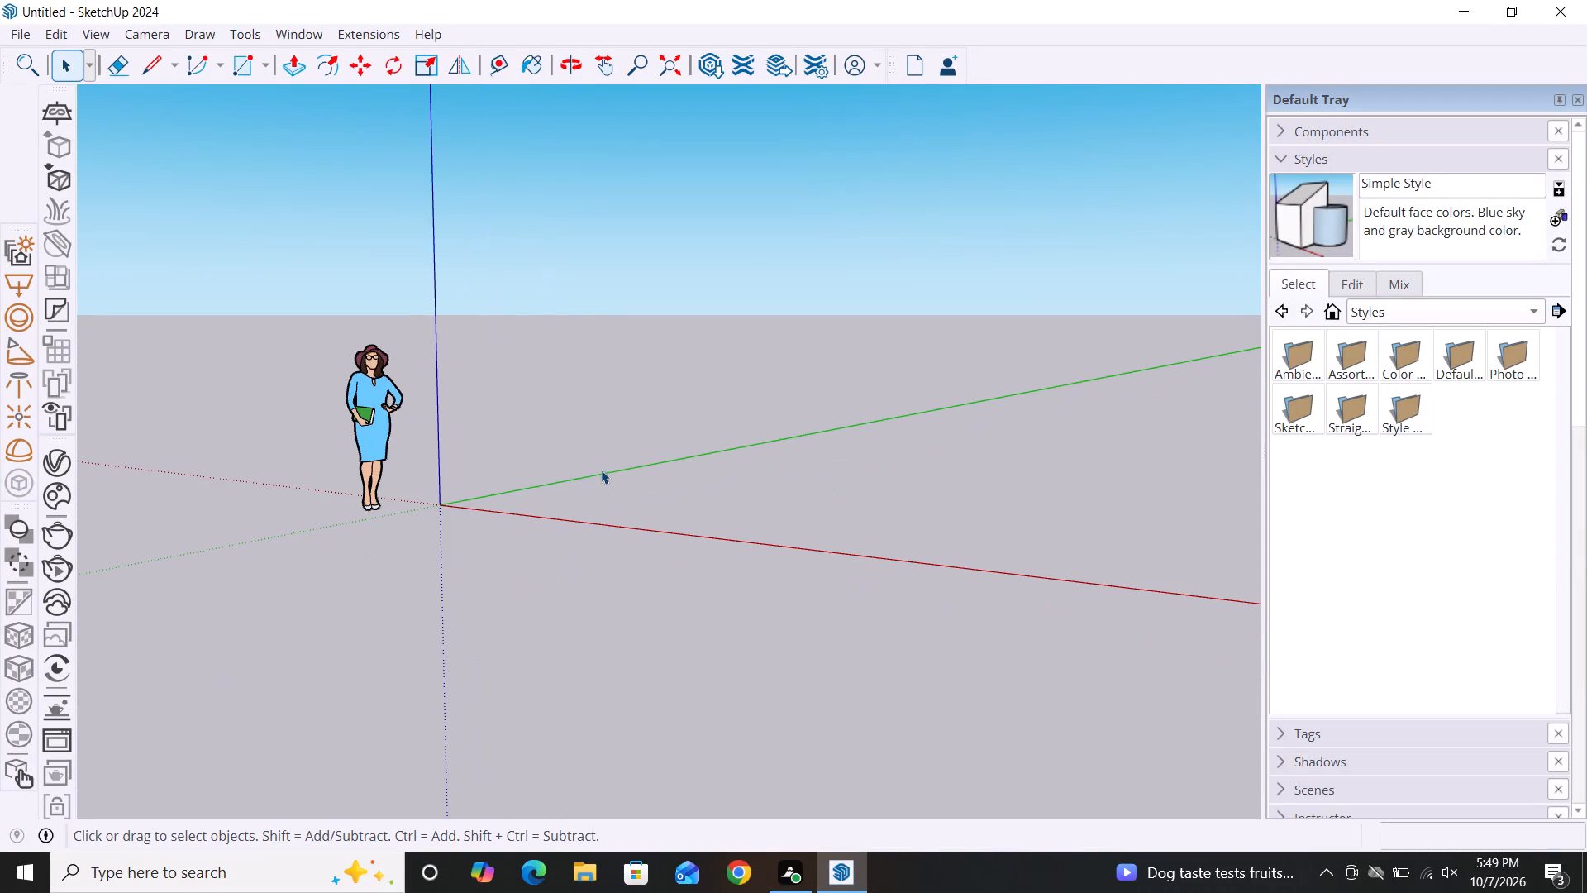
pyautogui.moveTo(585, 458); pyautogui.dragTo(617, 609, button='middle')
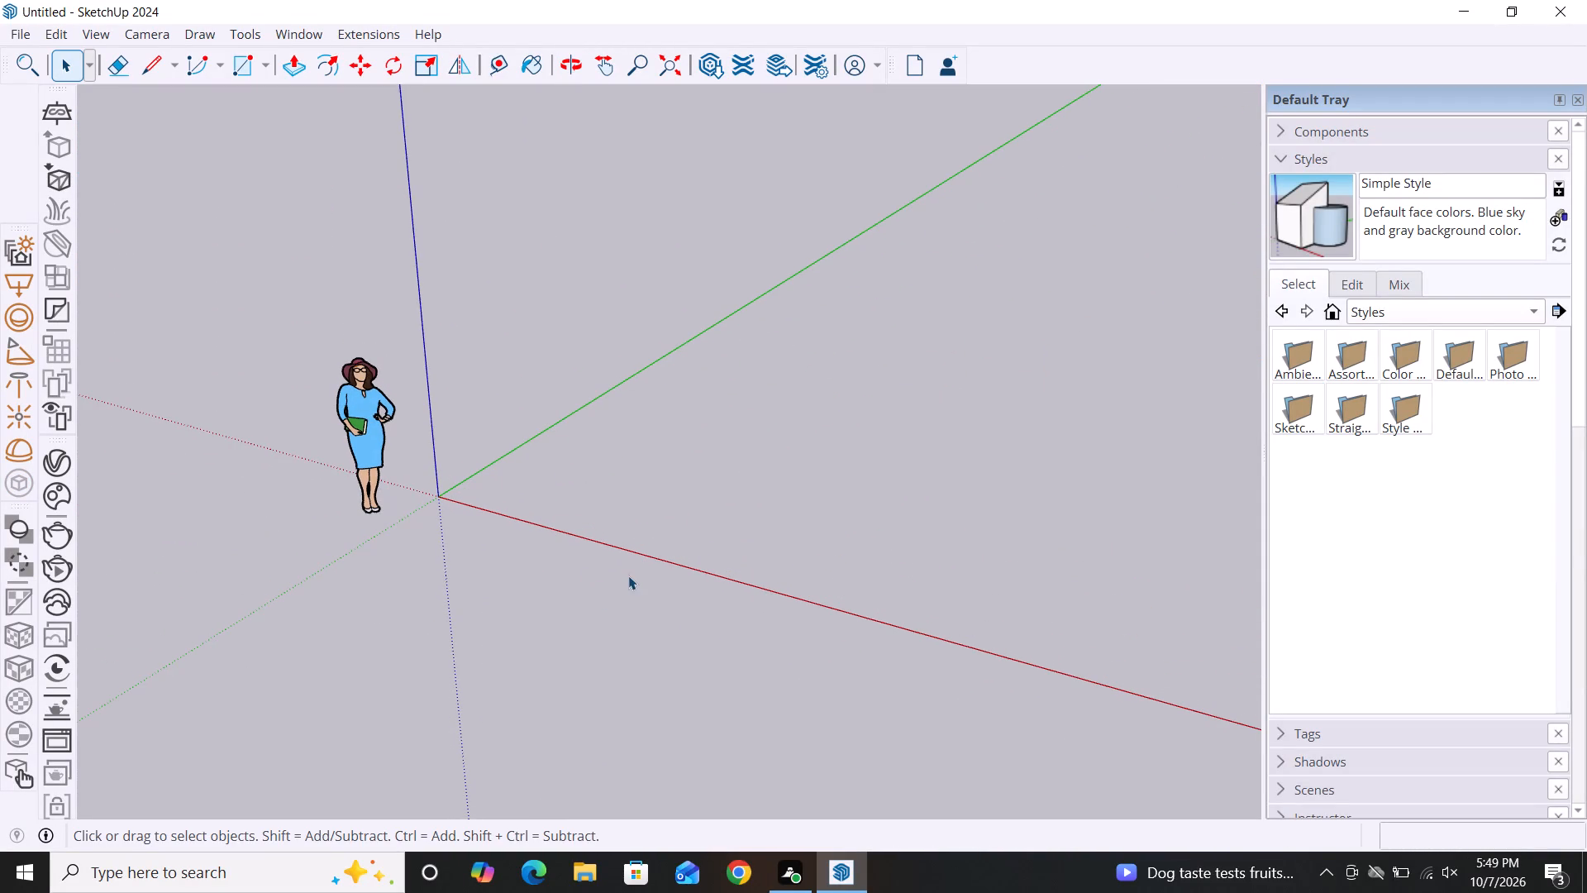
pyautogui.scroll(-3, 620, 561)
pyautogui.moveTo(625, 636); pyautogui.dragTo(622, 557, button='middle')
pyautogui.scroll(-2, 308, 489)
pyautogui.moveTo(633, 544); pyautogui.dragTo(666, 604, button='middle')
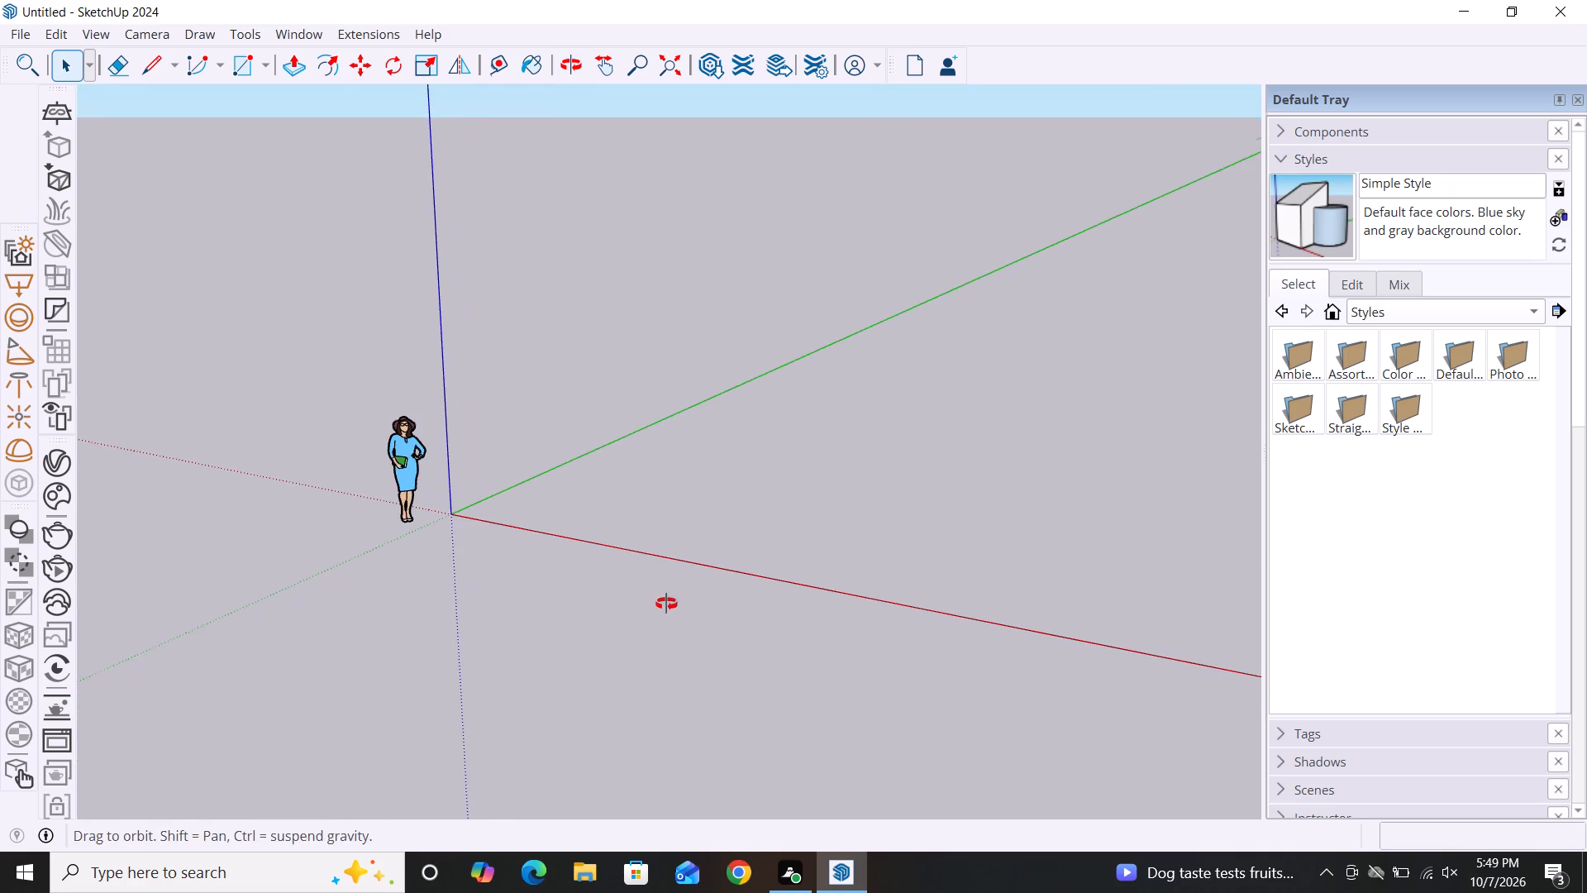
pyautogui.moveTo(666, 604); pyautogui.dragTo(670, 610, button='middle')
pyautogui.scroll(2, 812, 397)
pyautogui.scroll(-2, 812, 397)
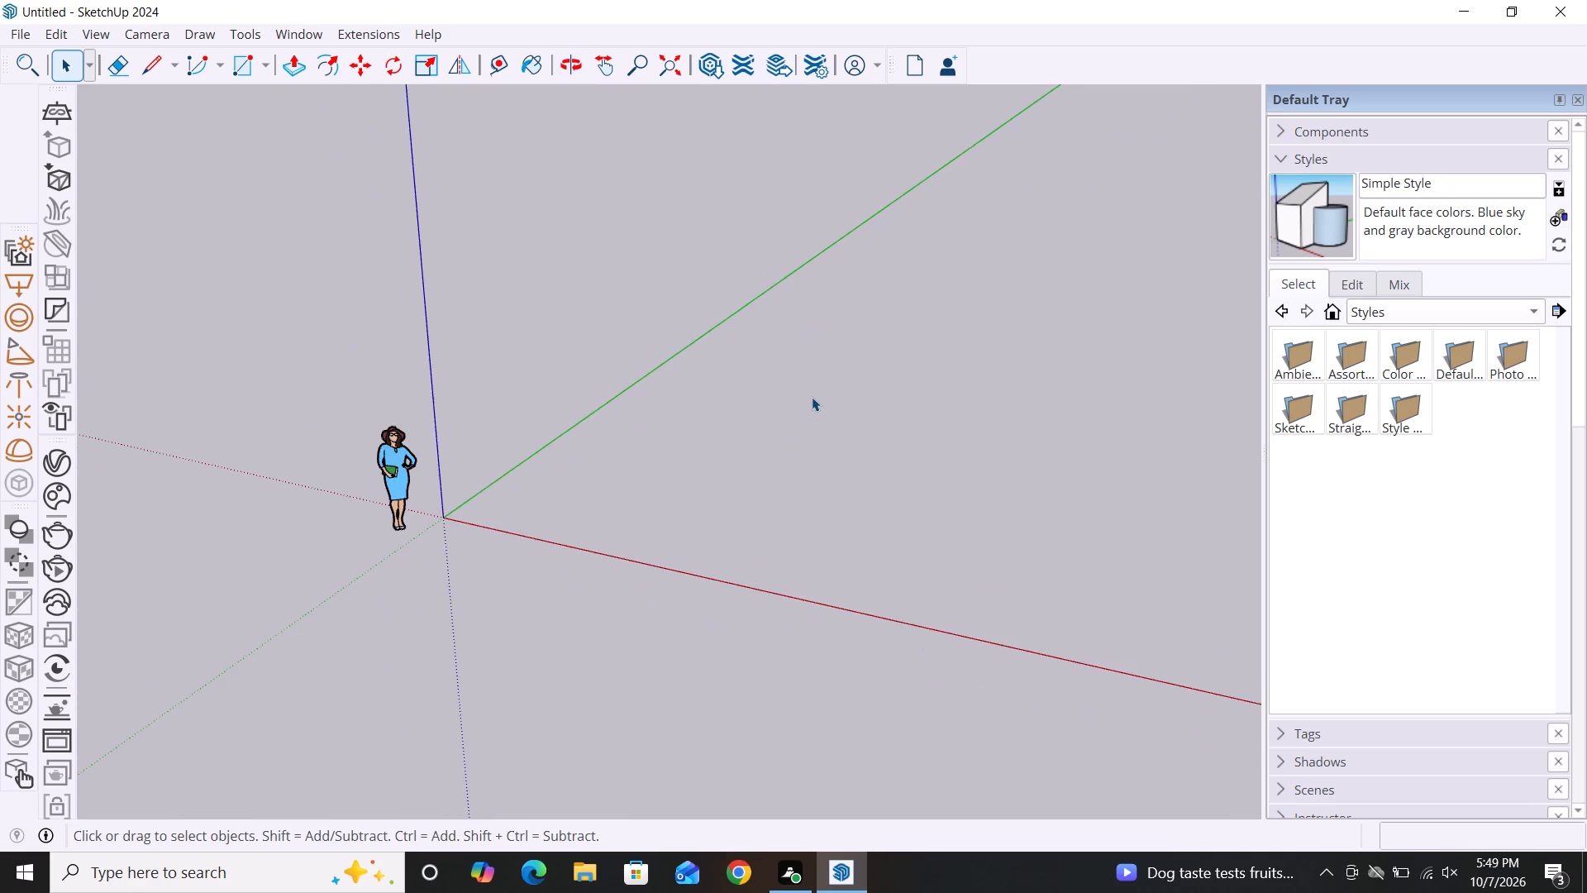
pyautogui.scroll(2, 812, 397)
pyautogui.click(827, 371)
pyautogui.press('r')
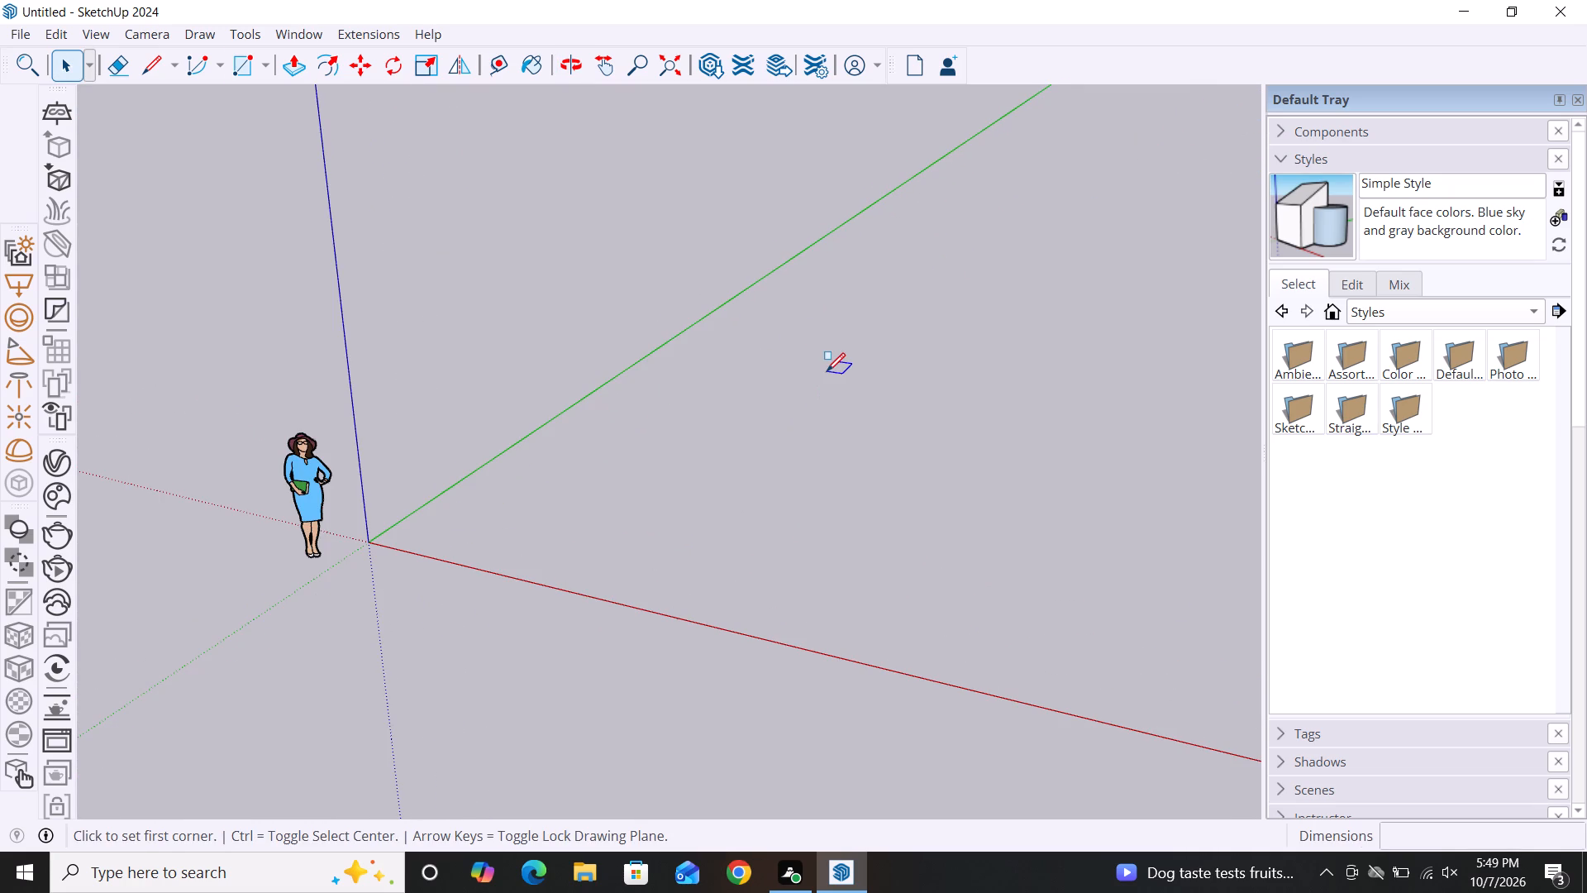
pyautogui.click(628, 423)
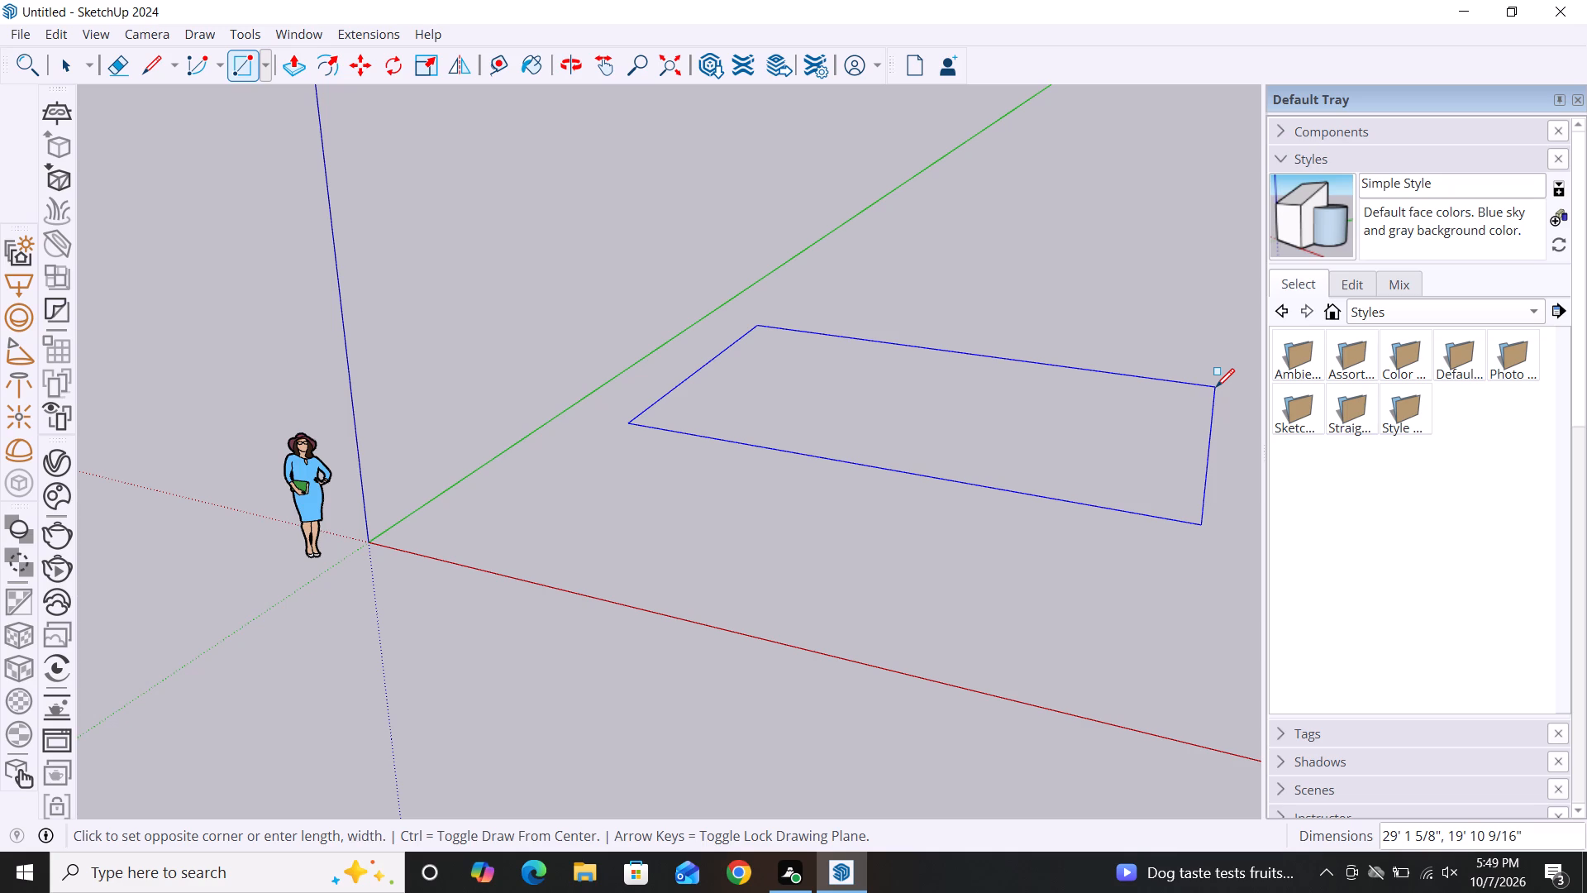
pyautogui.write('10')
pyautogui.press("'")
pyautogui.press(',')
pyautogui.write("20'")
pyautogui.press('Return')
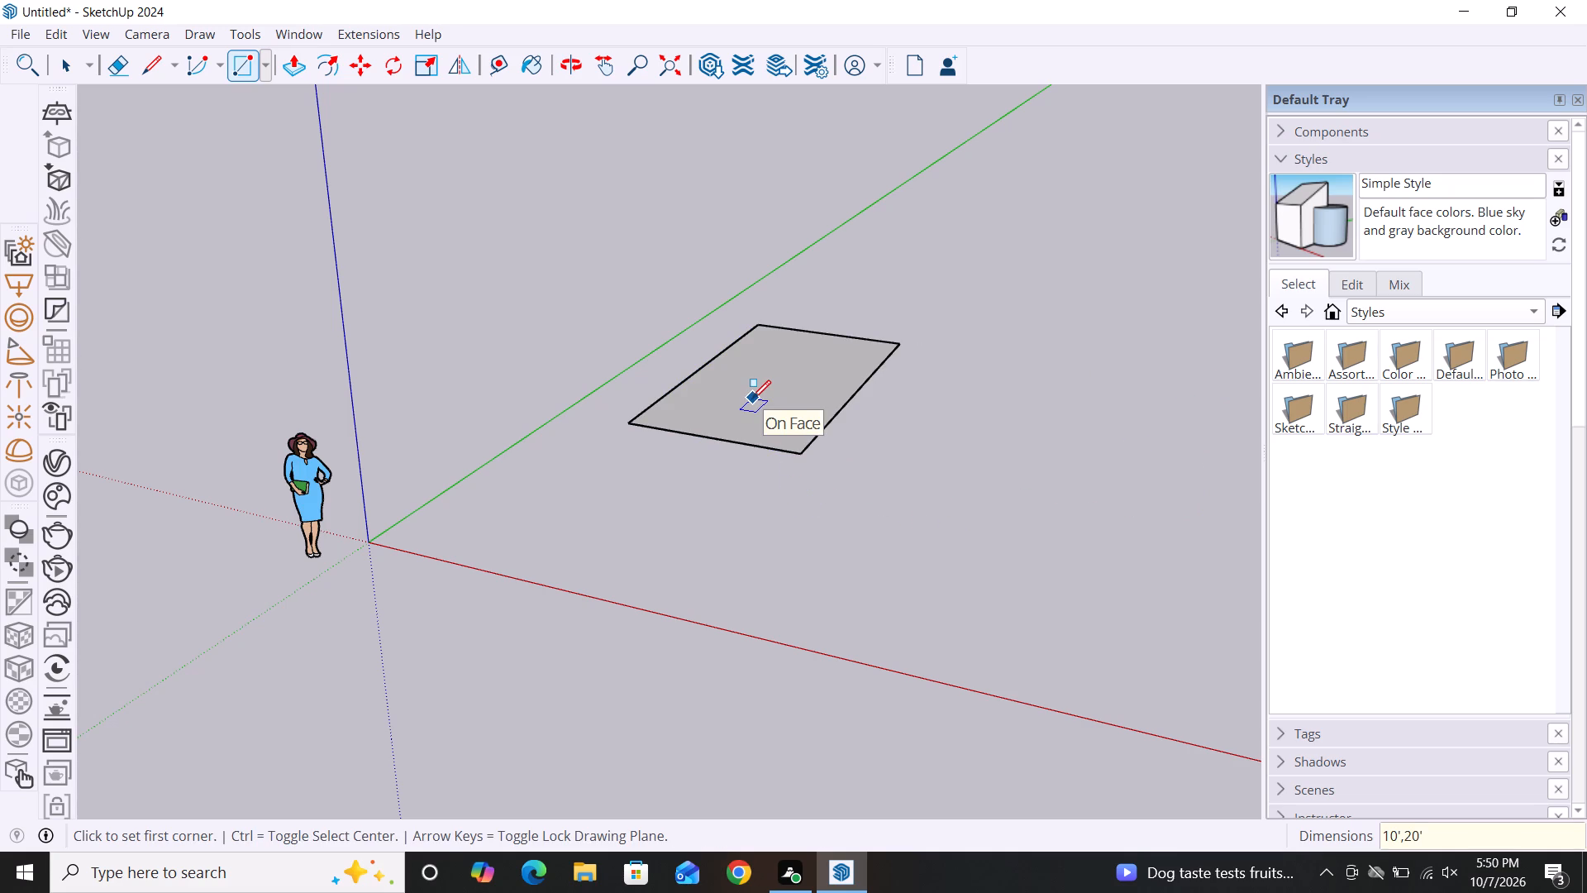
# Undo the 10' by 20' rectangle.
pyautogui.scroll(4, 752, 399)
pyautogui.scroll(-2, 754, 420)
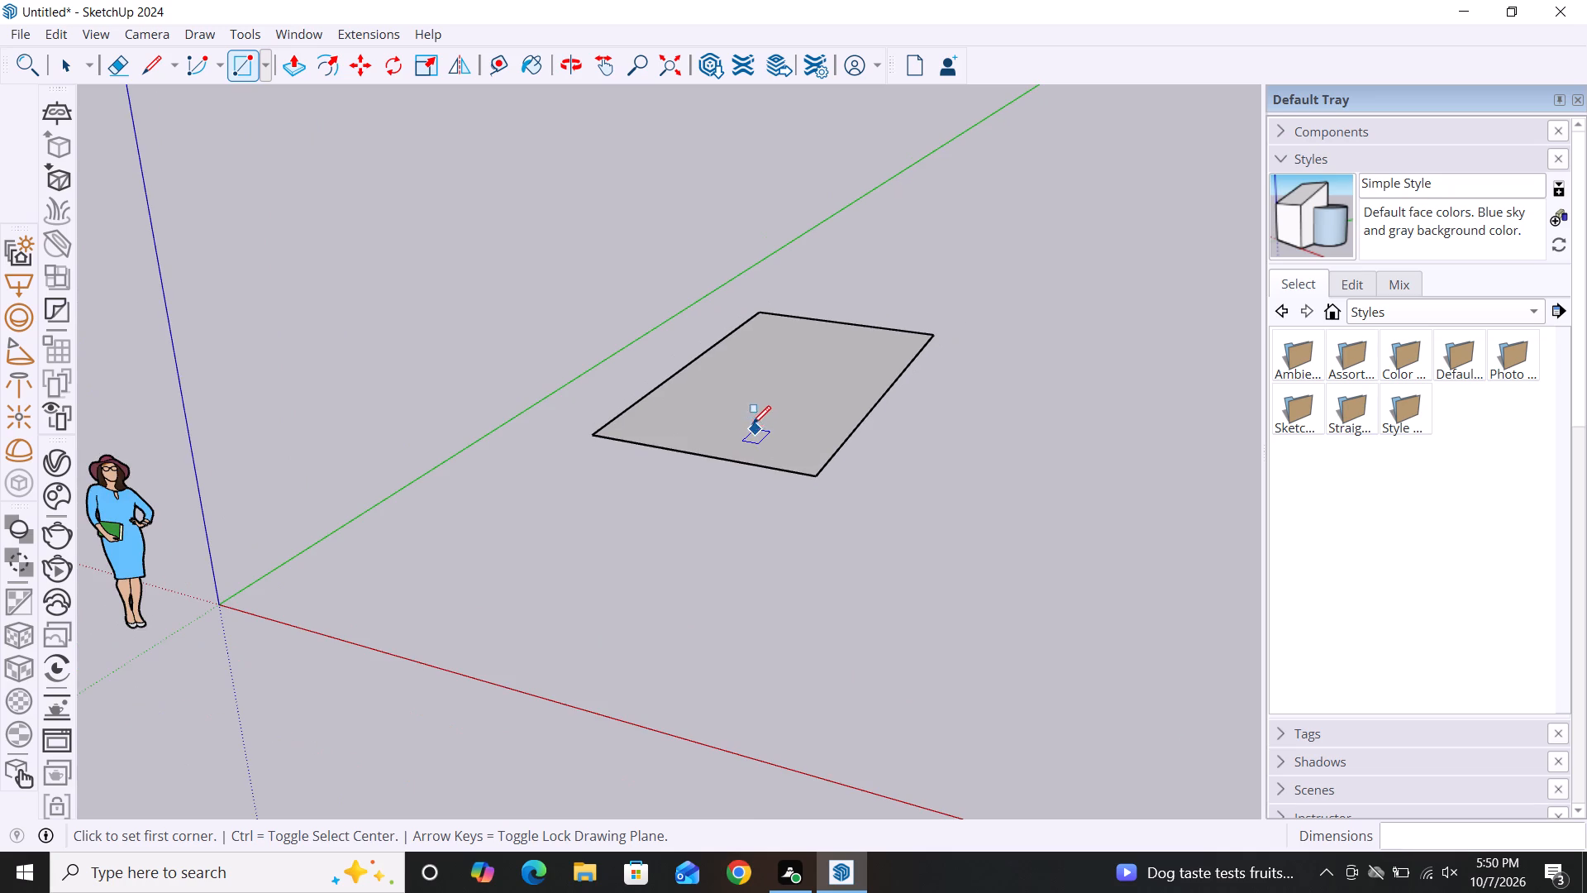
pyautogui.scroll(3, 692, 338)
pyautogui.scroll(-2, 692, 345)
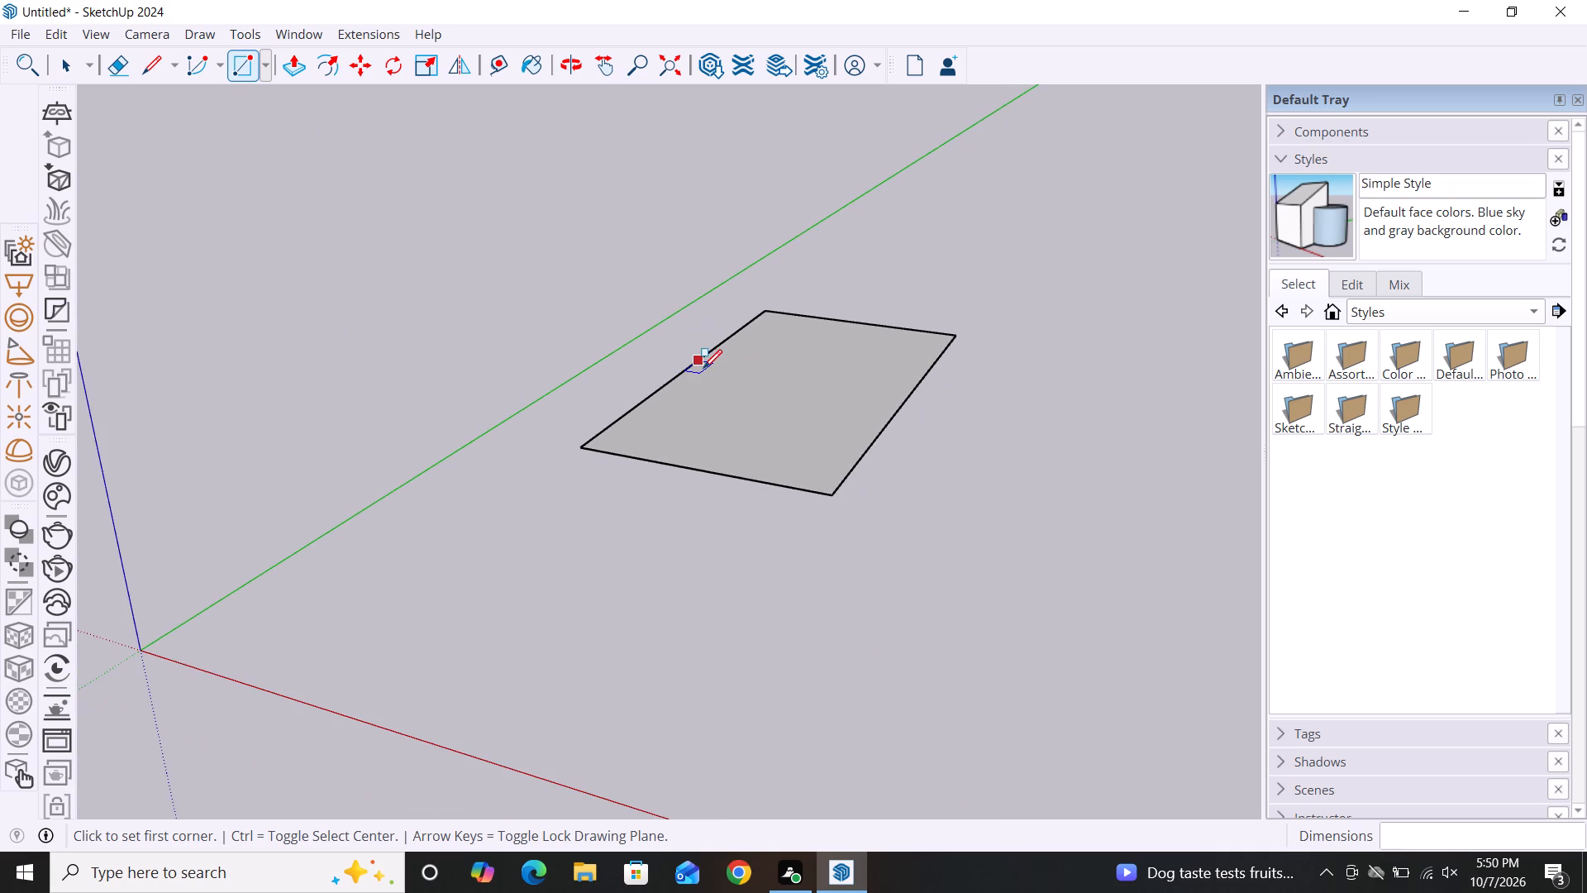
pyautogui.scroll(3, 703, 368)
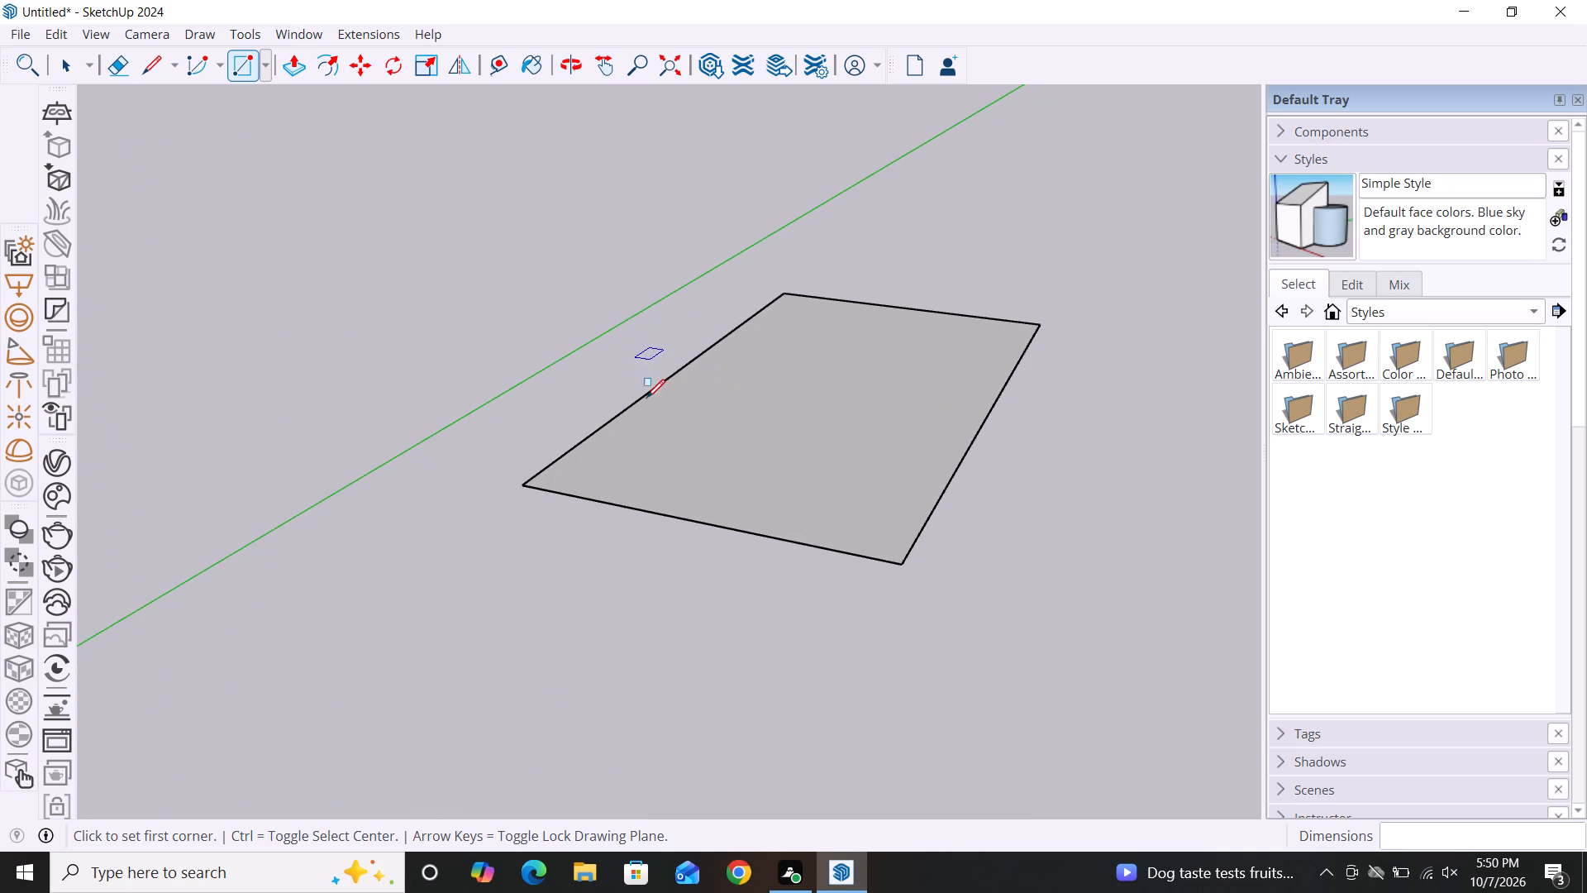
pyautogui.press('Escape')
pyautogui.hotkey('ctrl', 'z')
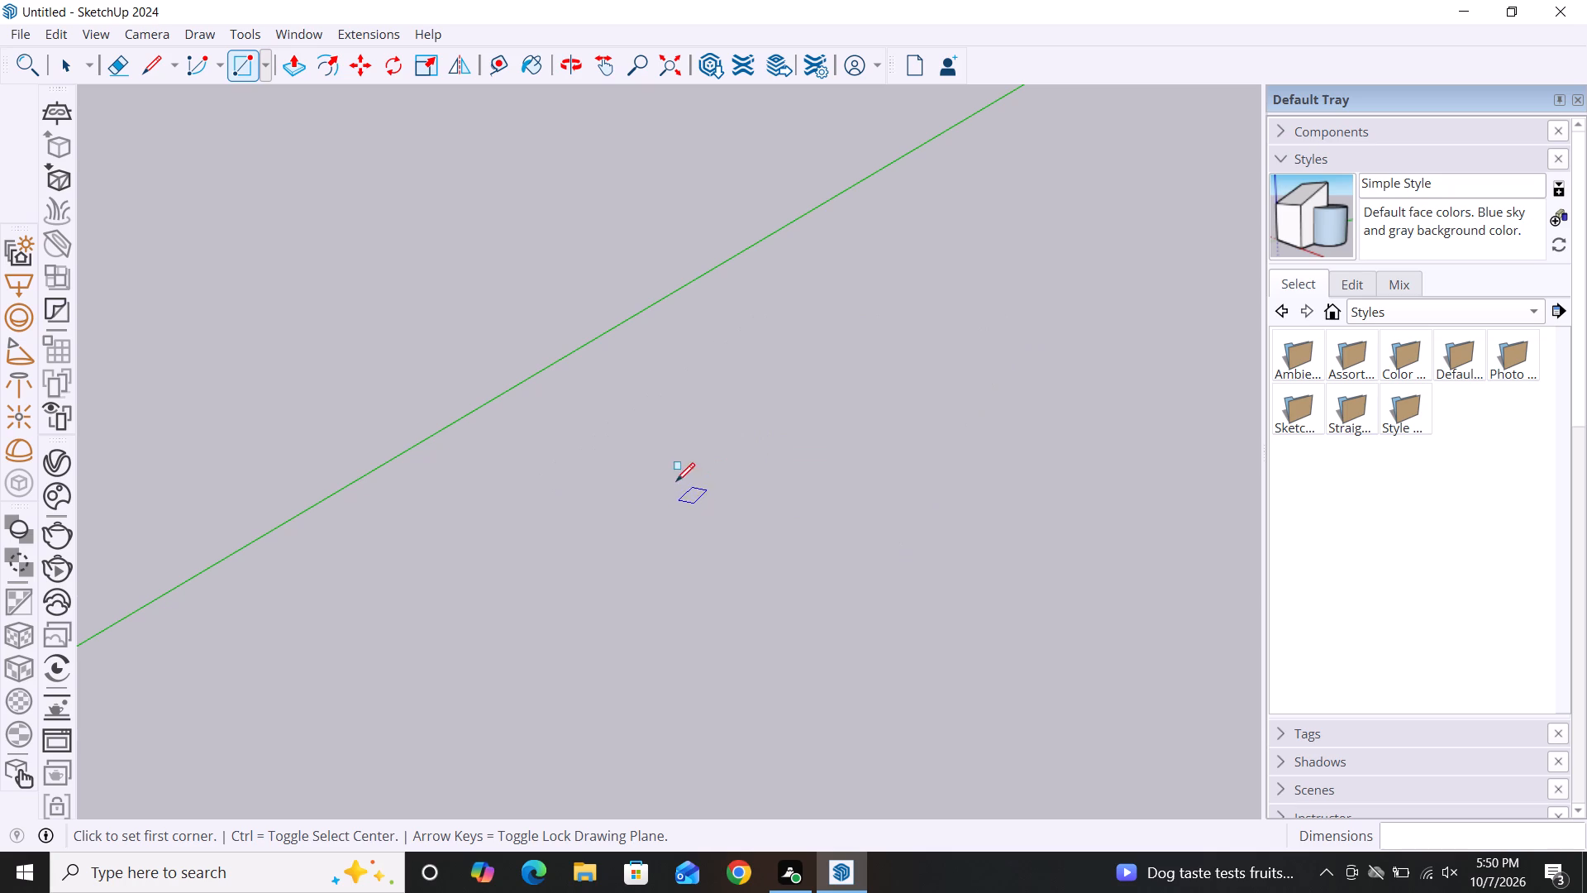
# Draw a 10' by 10' rectangle on the ground plane, between the green and red axes.
pyautogui.scroll(-5, 646, 300)
pyautogui.scroll(-2, 768, 326)
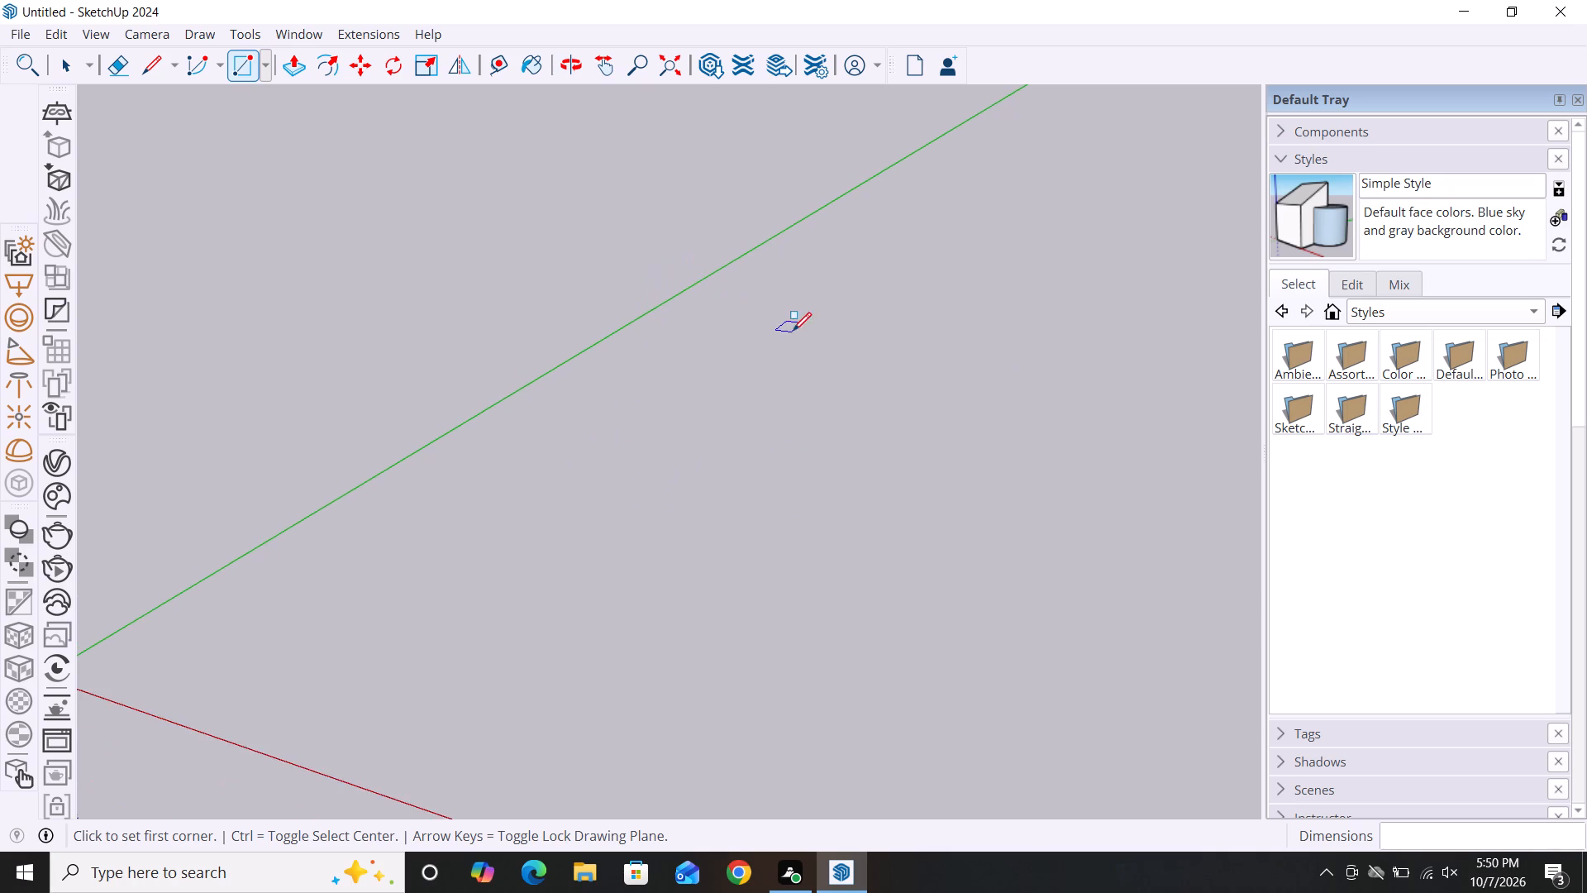
pyautogui.scroll(-6, 851, 318)
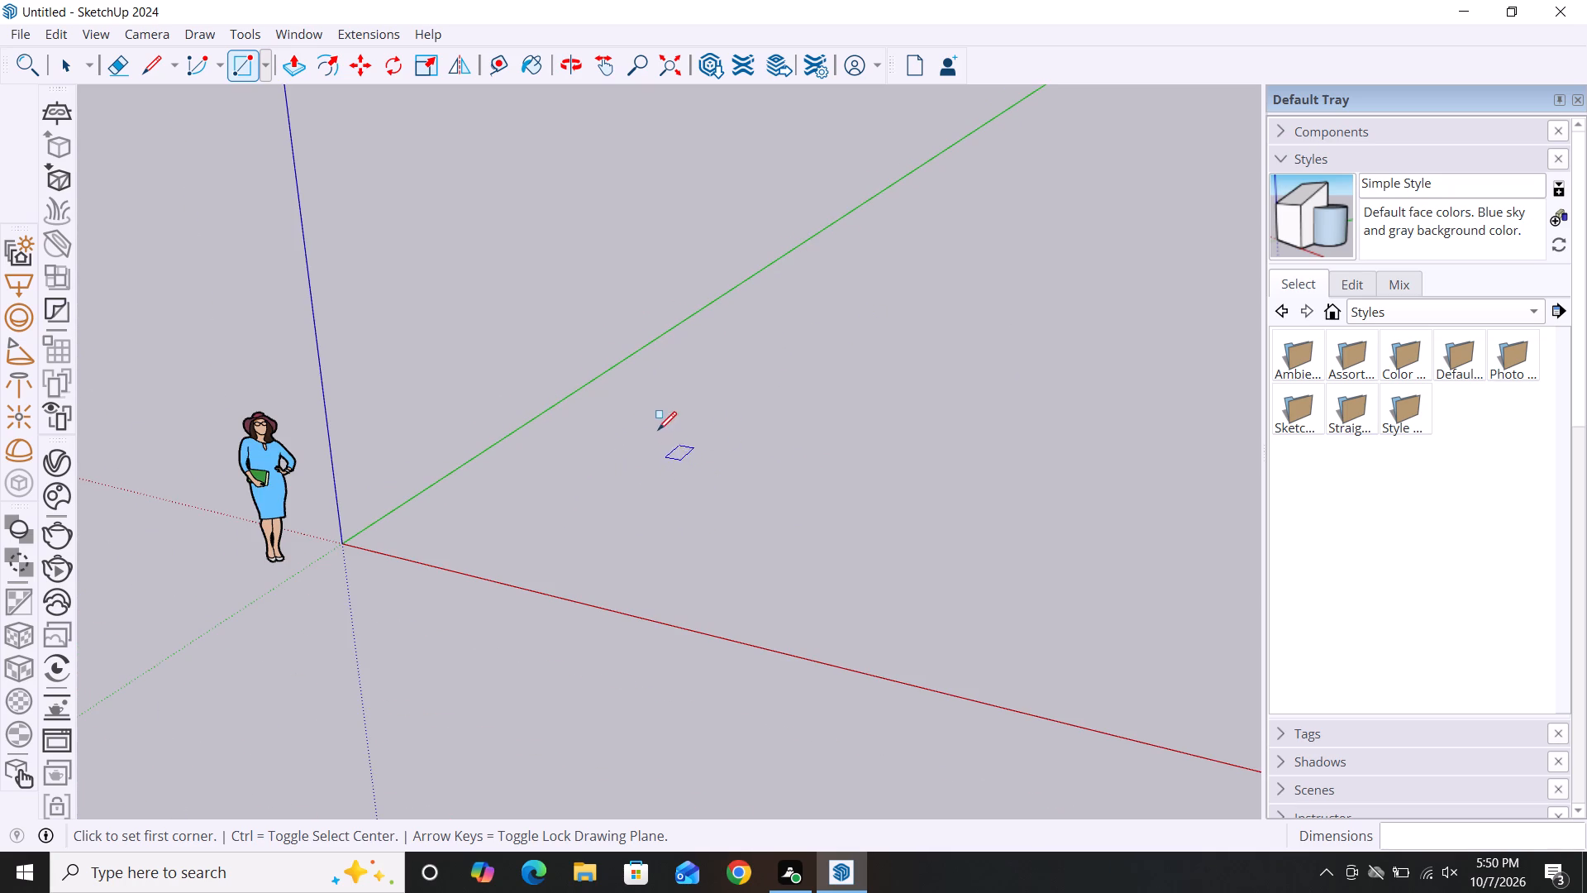
pyautogui.click(645, 411)
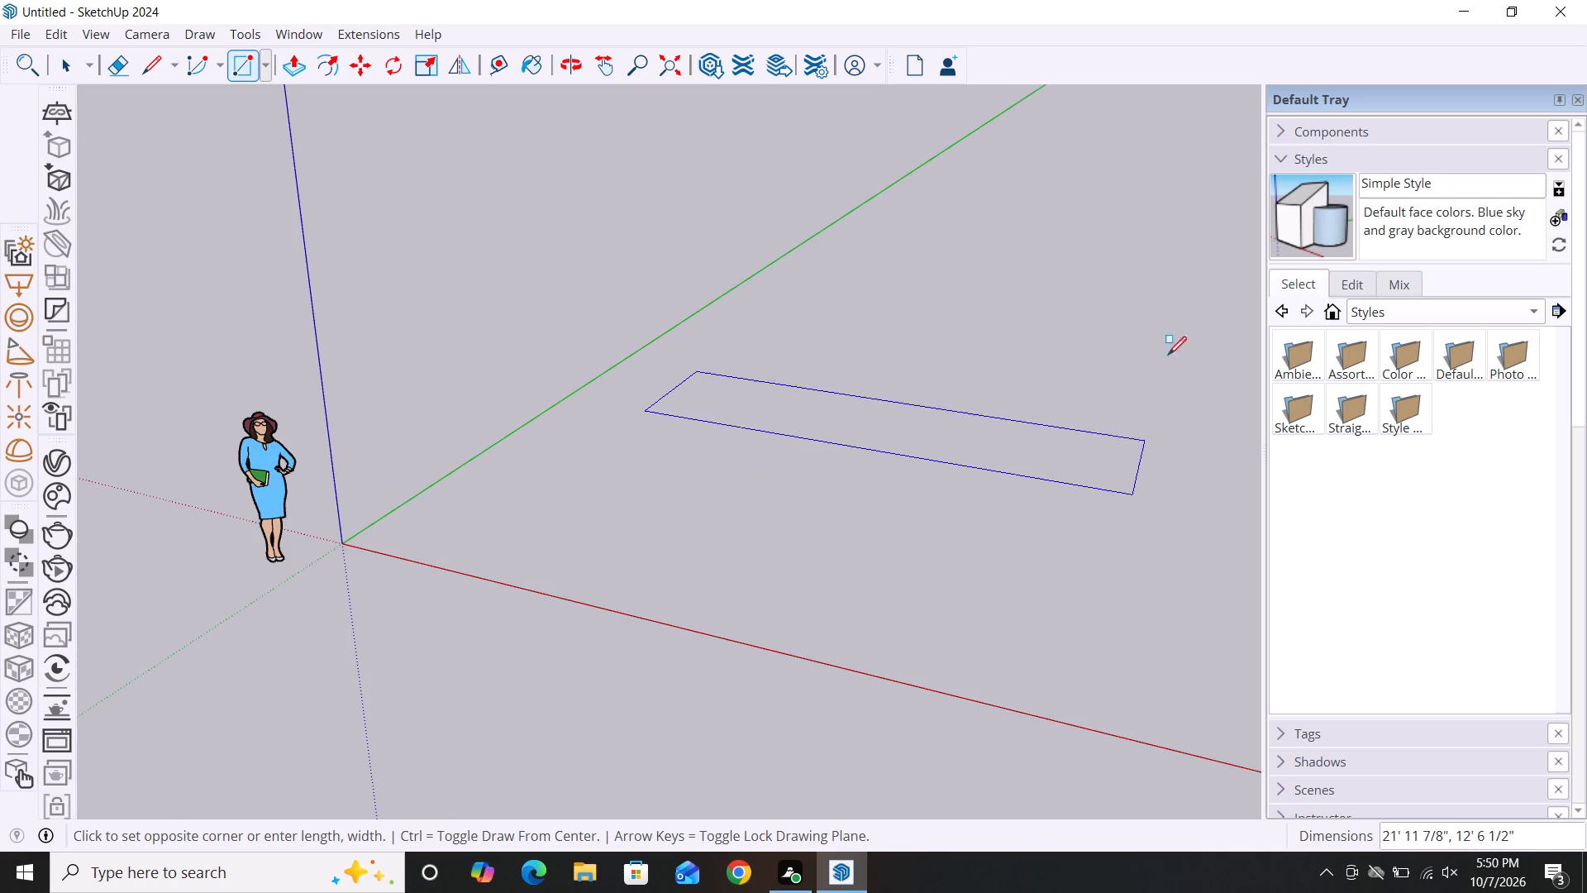
pyautogui.write("10'")
pyautogui.write(',10')
pyautogui.press("'")
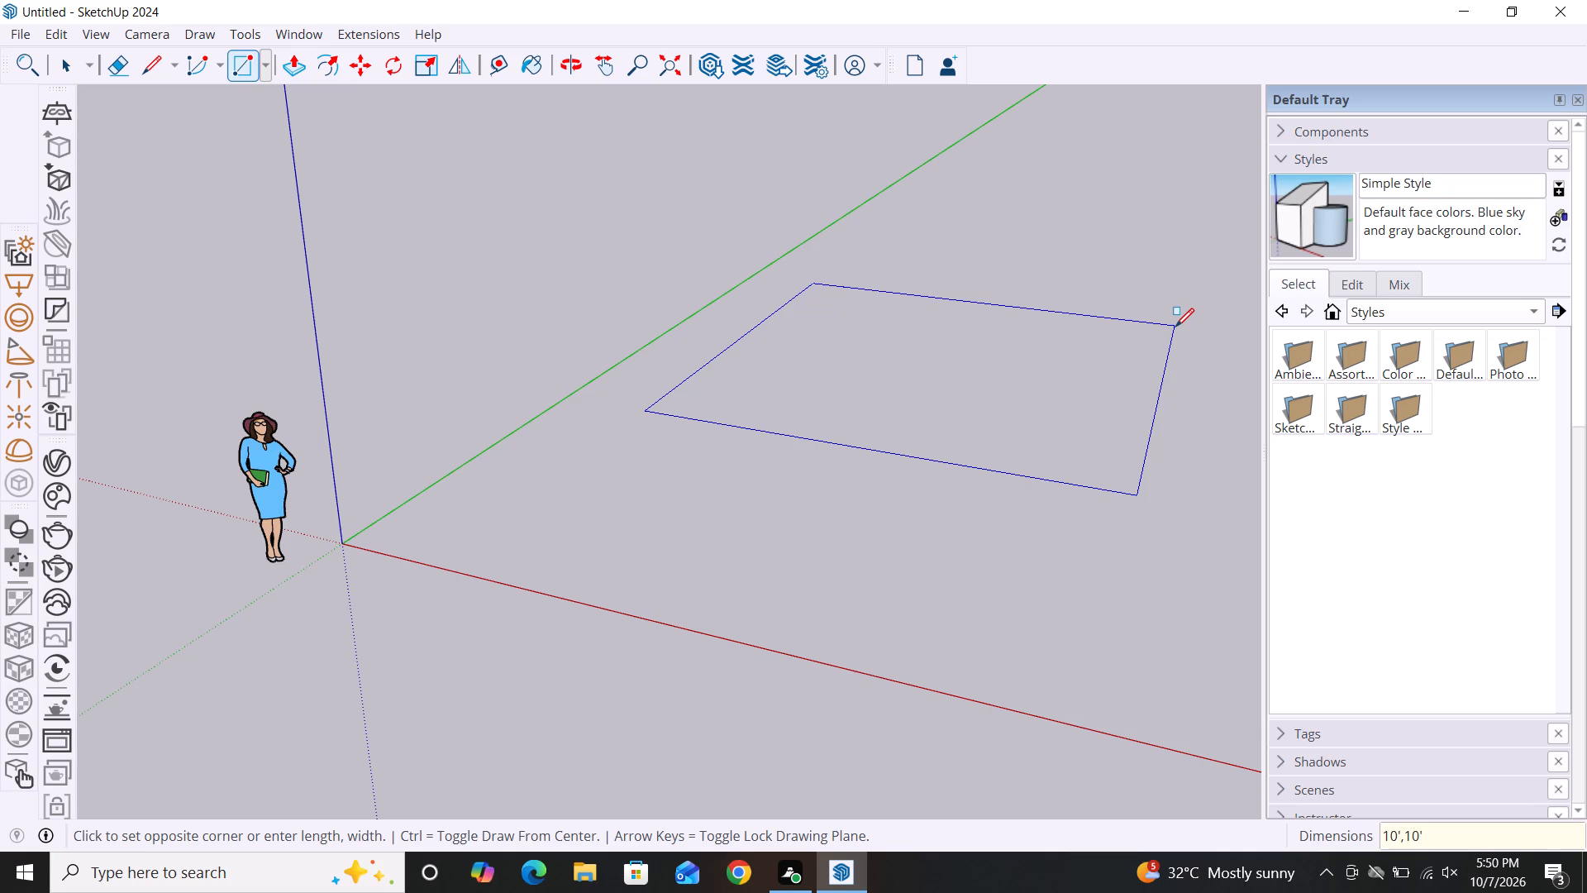
pyautogui.press('Return')
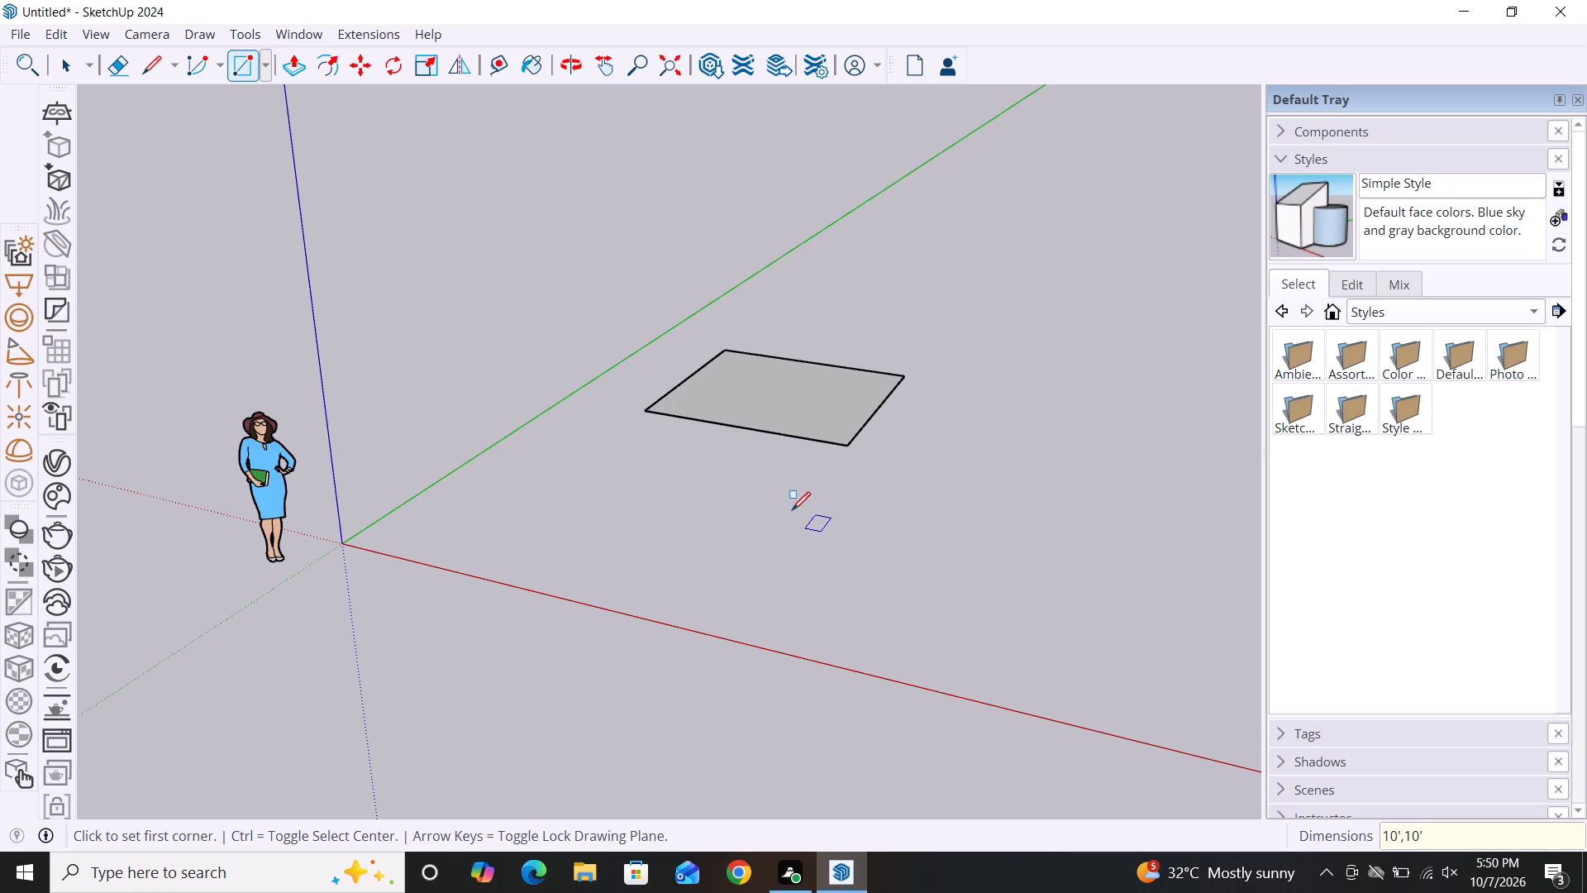
pyautogui.press('Escape')
pyautogui.press('Escape')
pyautogui.press('space')
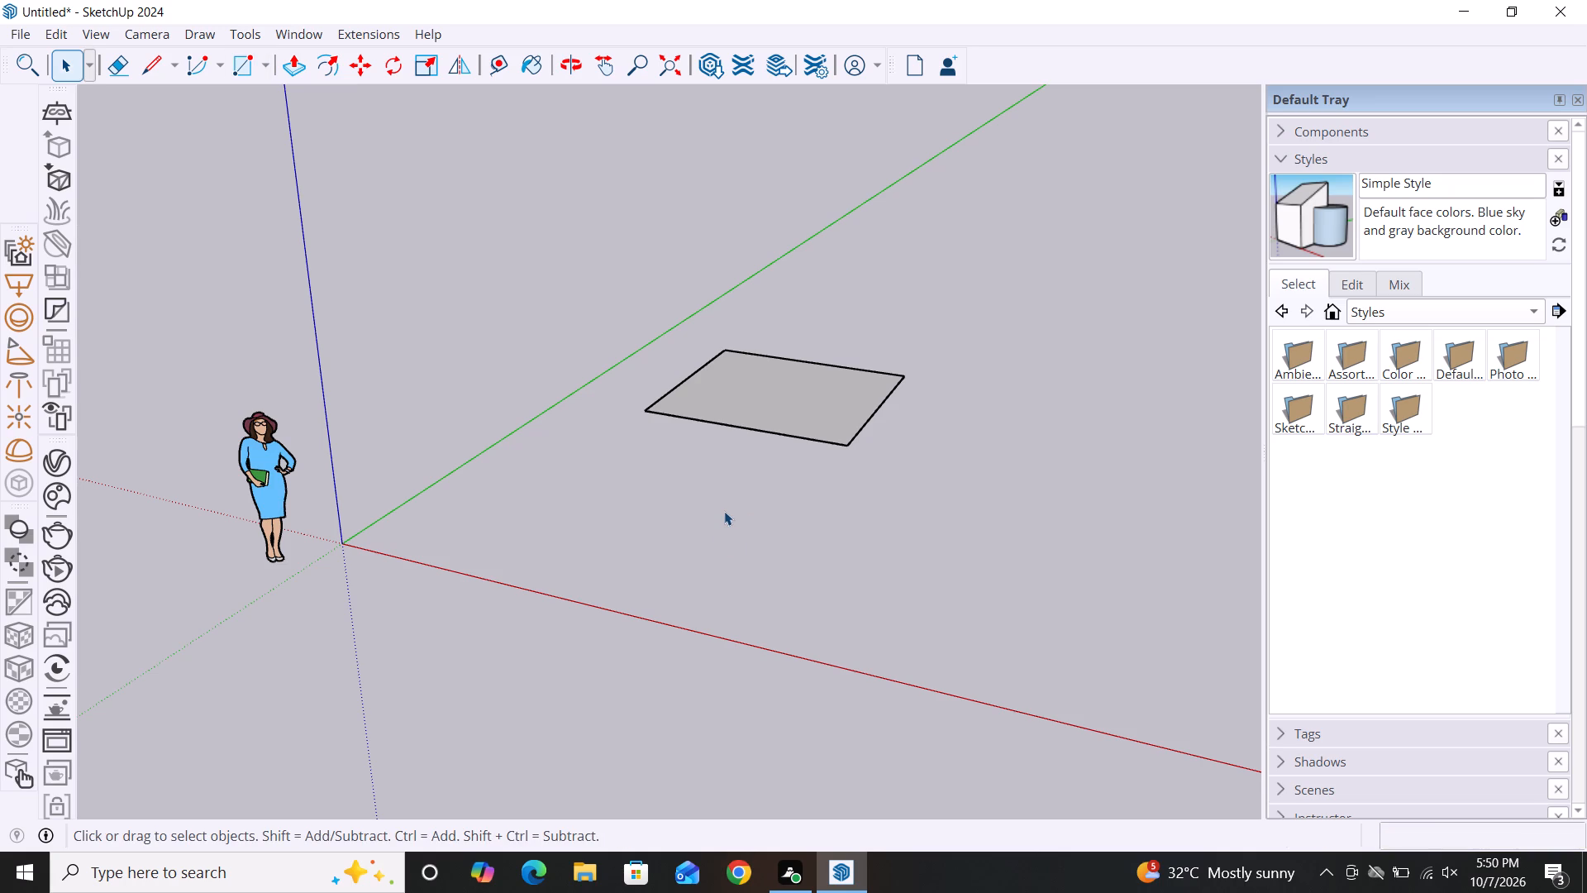
# Offset the square's outline 9" inward.
pyautogui.keyDown('alt'); pyautogui.moveTo(724, 511); pyautogui.dragTo(755, 700, button='middle'); pyautogui.keyUp('alt')
pyautogui.scroll(4, 741, 258)
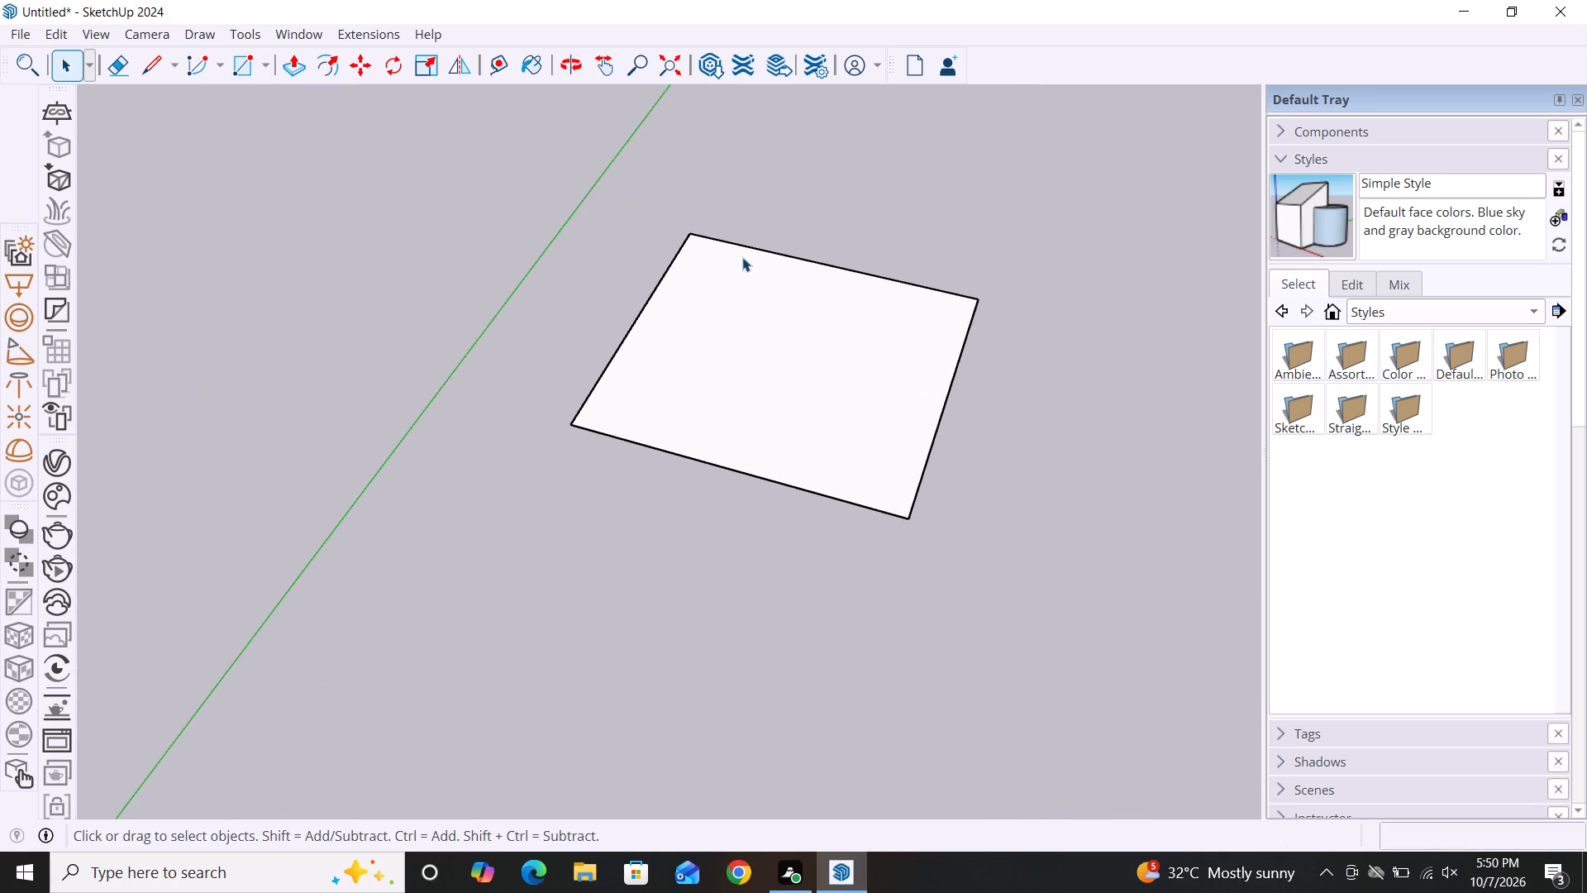
pyautogui.press('f')
pyautogui.click(702, 453)
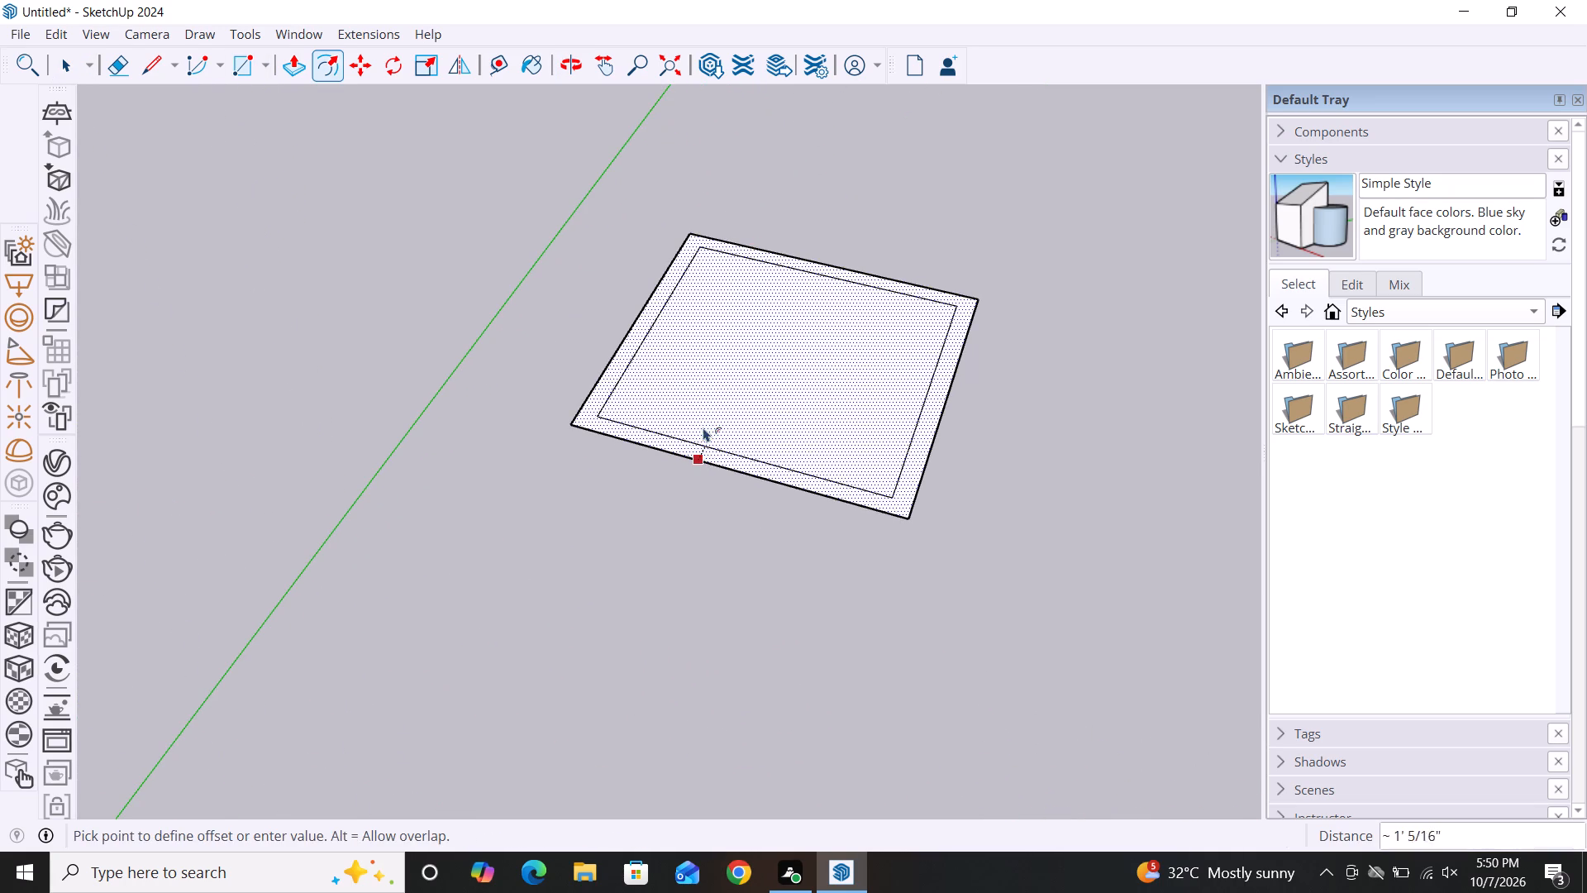
pyautogui.press('9')
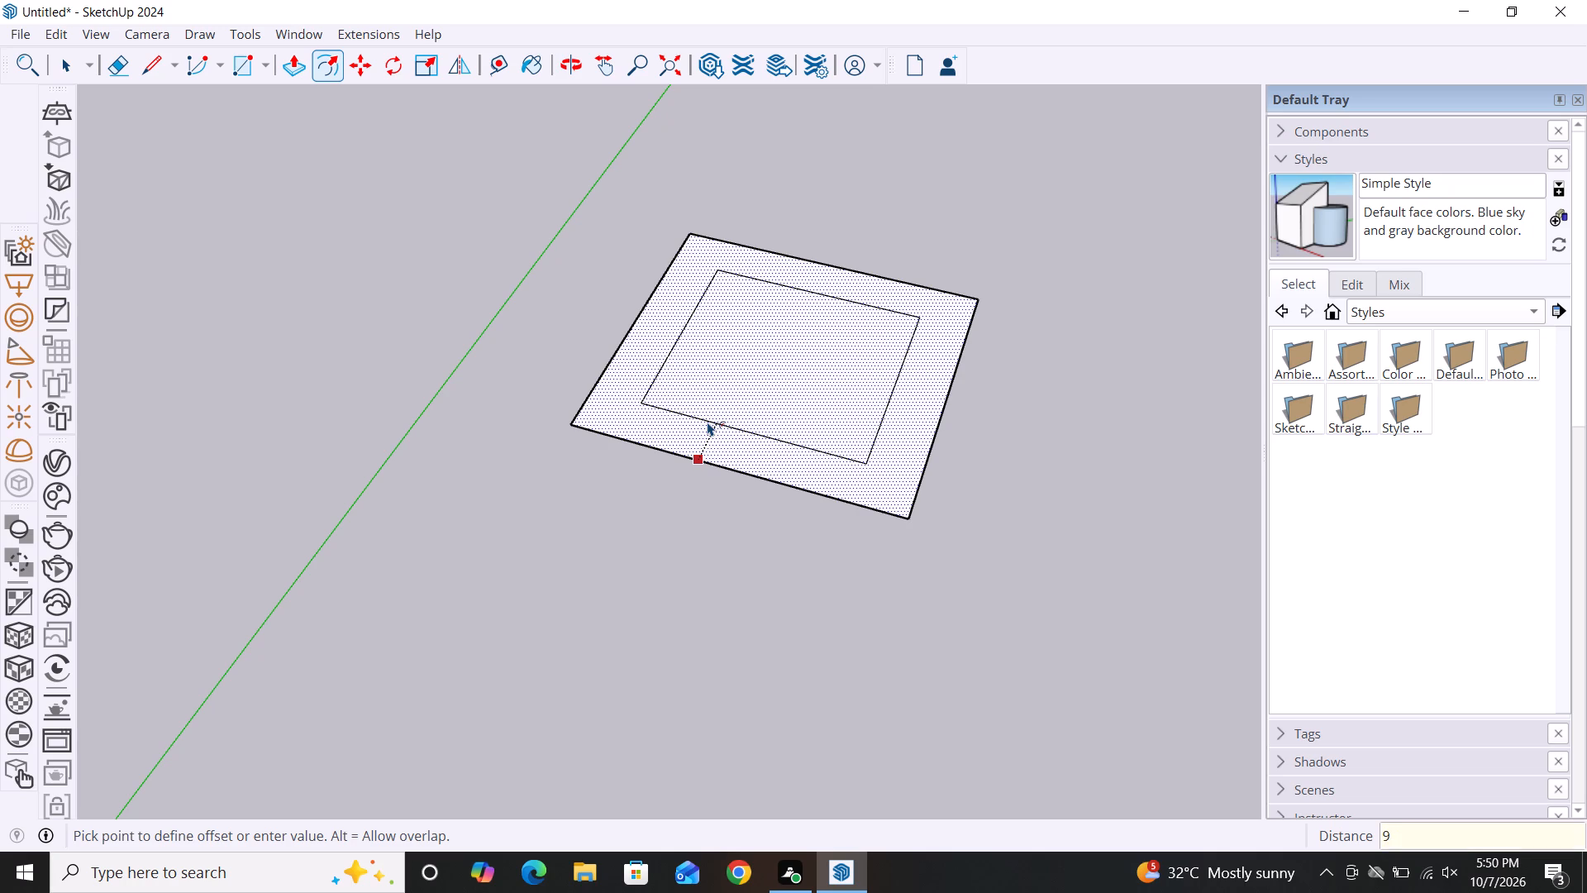
pyautogui.hotkey('shift', '"')
pyautogui.press('Return')
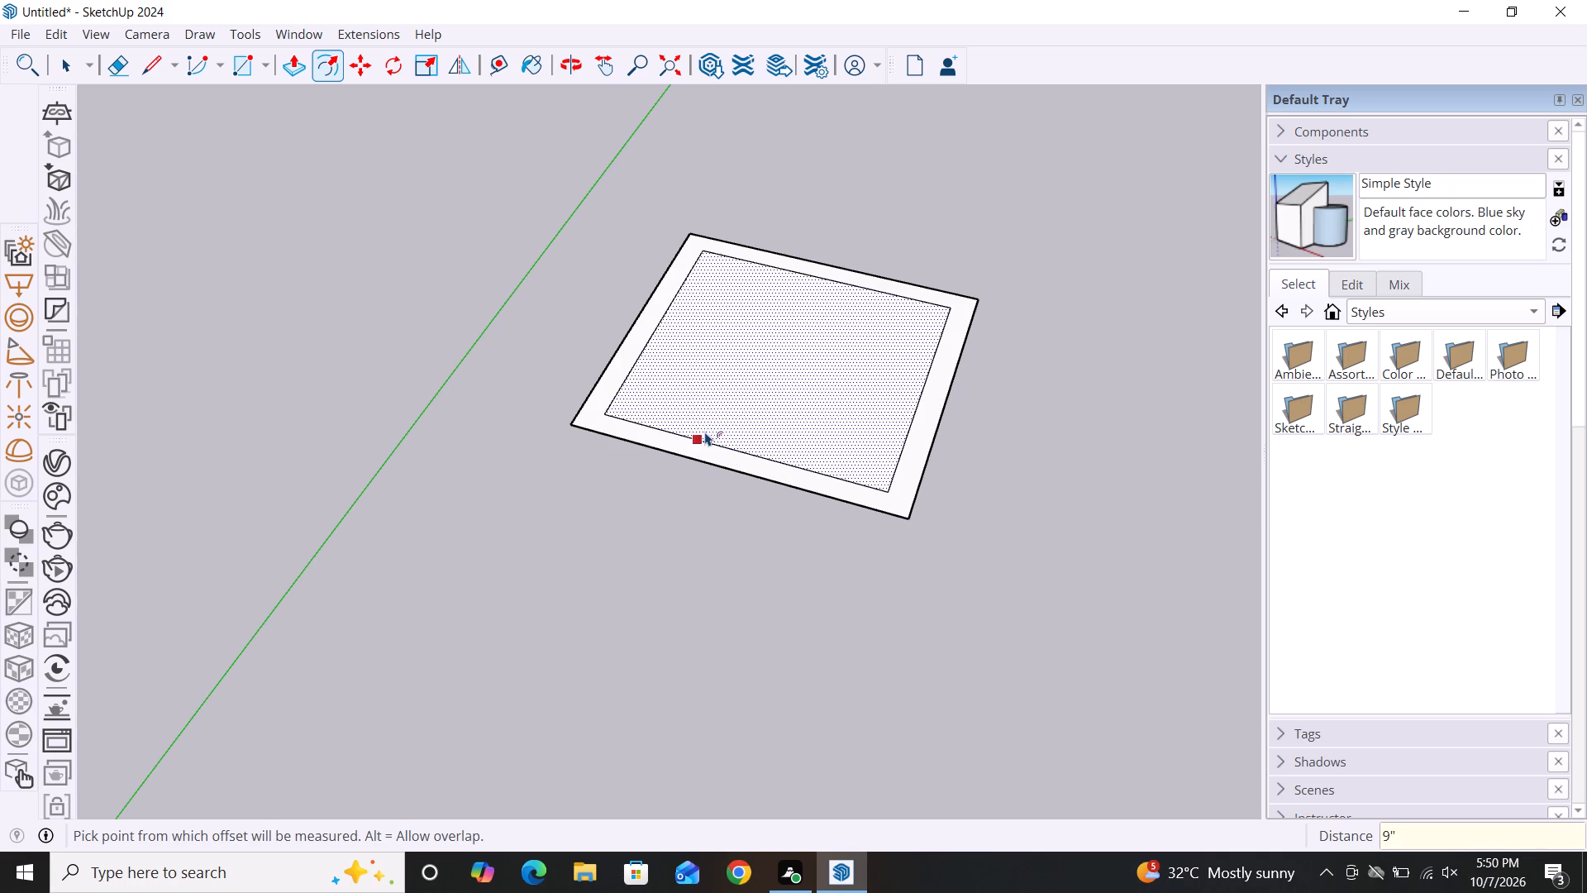
pyautogui.press('space')
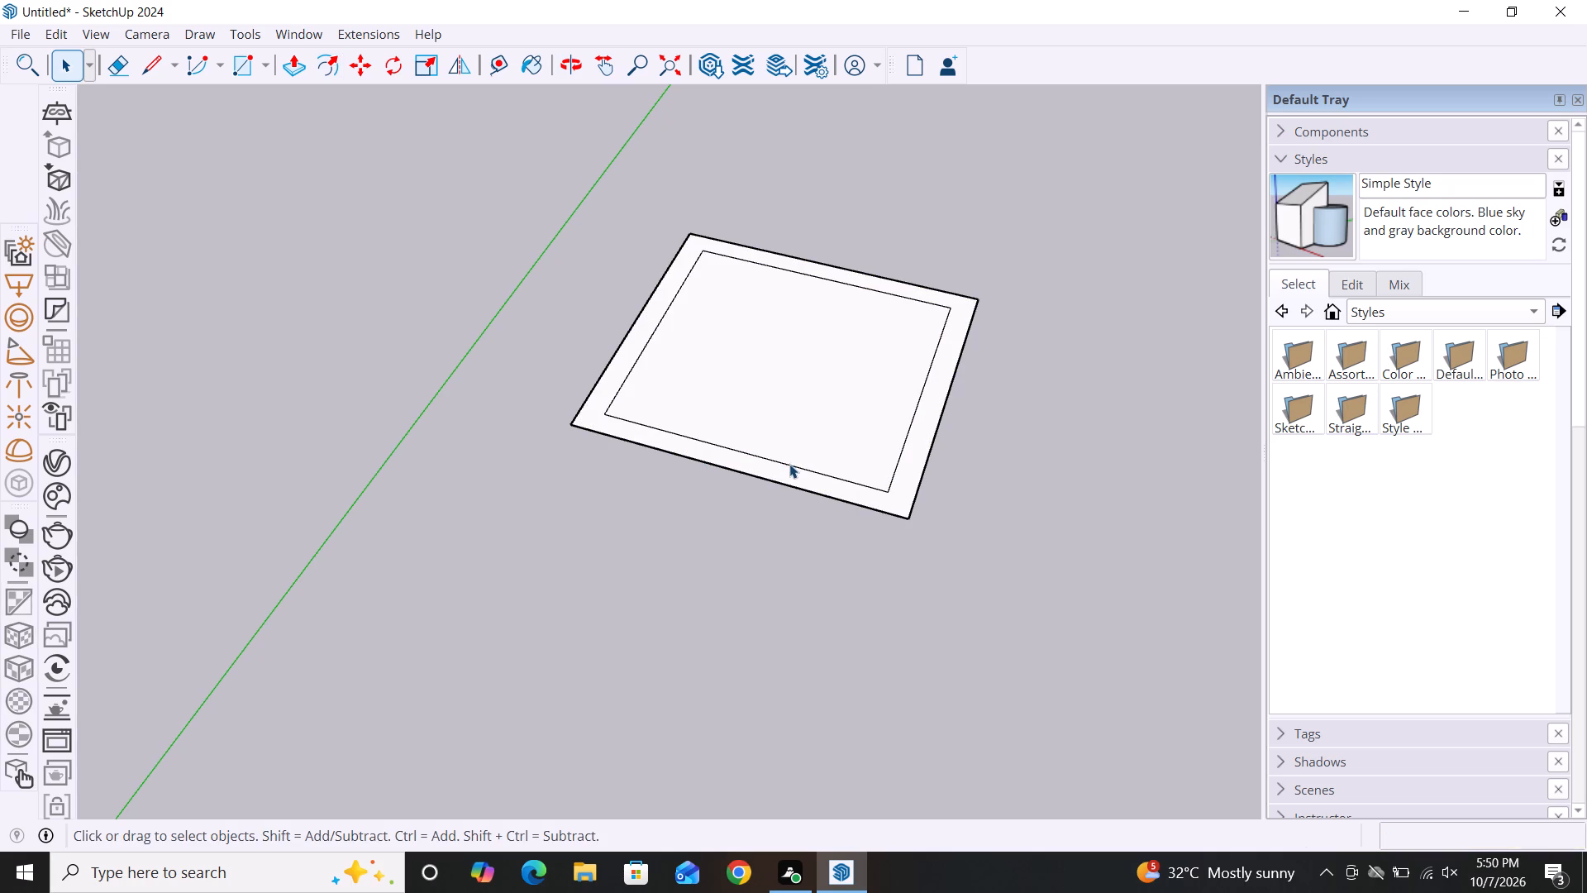
# Move the front edge of the inner outline outward onto the square's front outer edge.
pyautogui.click(789, 464)
pyautogui.press('m')
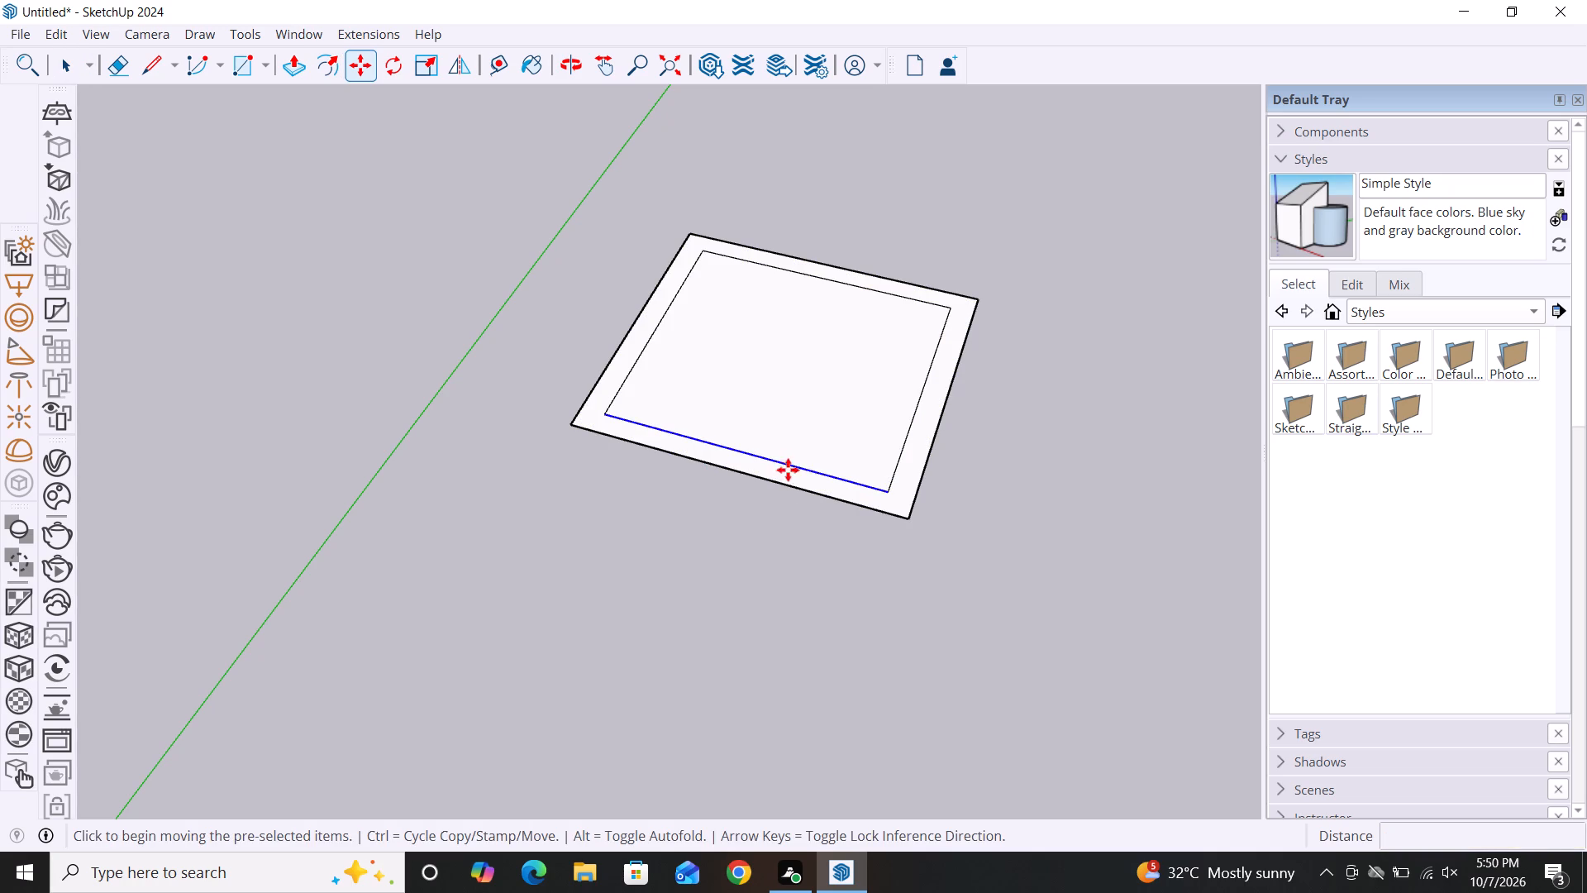
pyautogui.click(896, 488)
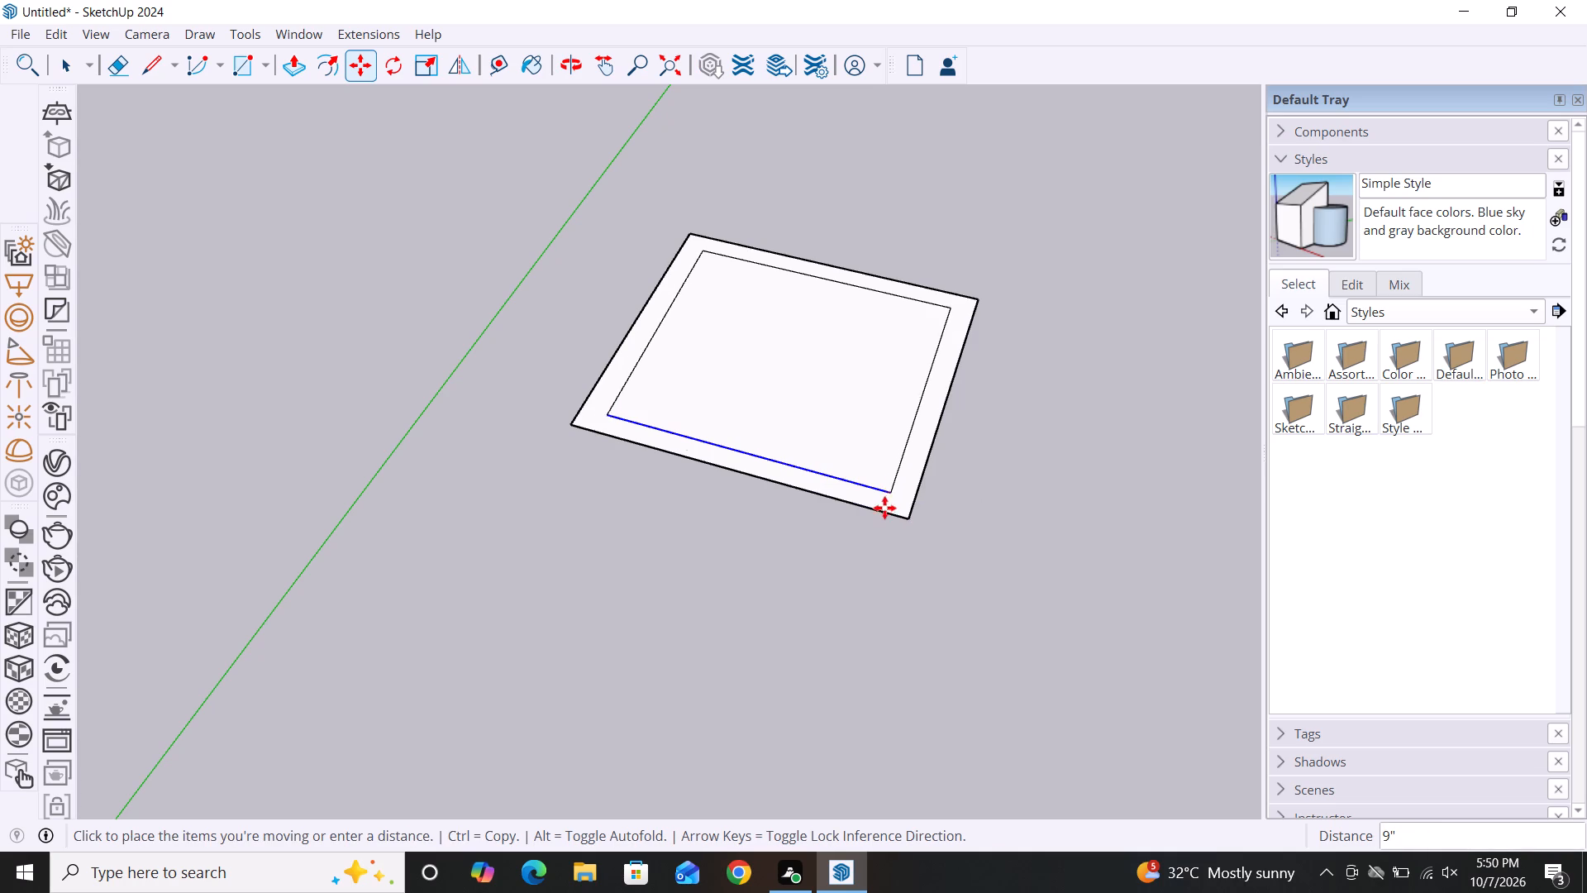
pyautogui.scroll(4, 884, 509)
pyautogui.click(884, 509)
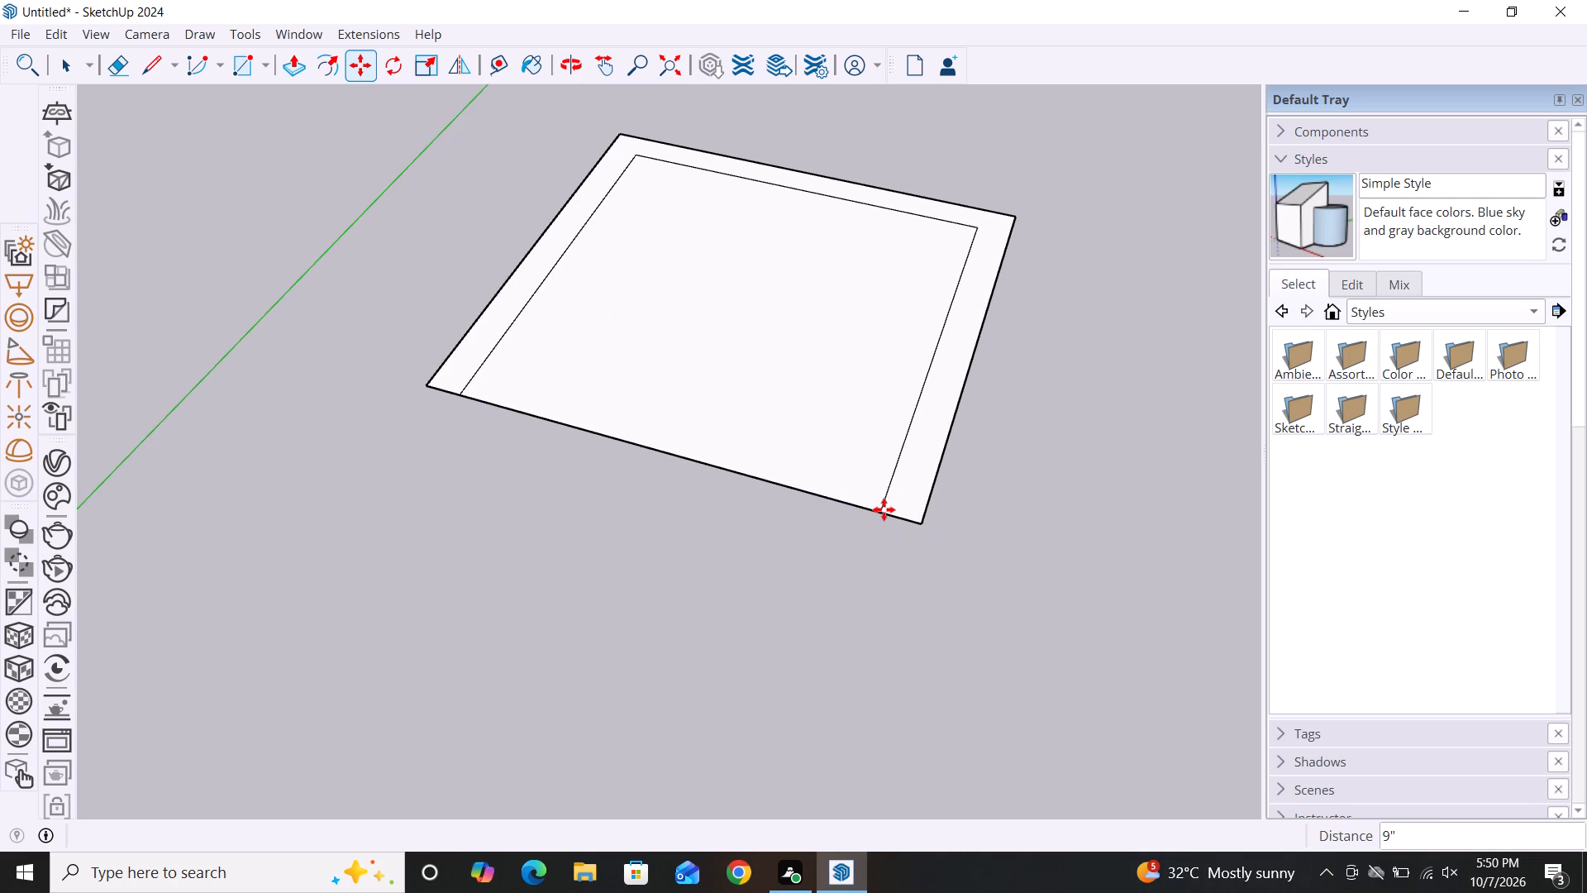
pyautogui.press('space')
# Erase the middle portion of the front edge to leave a U-shaped, three-sided wall outline.
pyautogui.press('e')
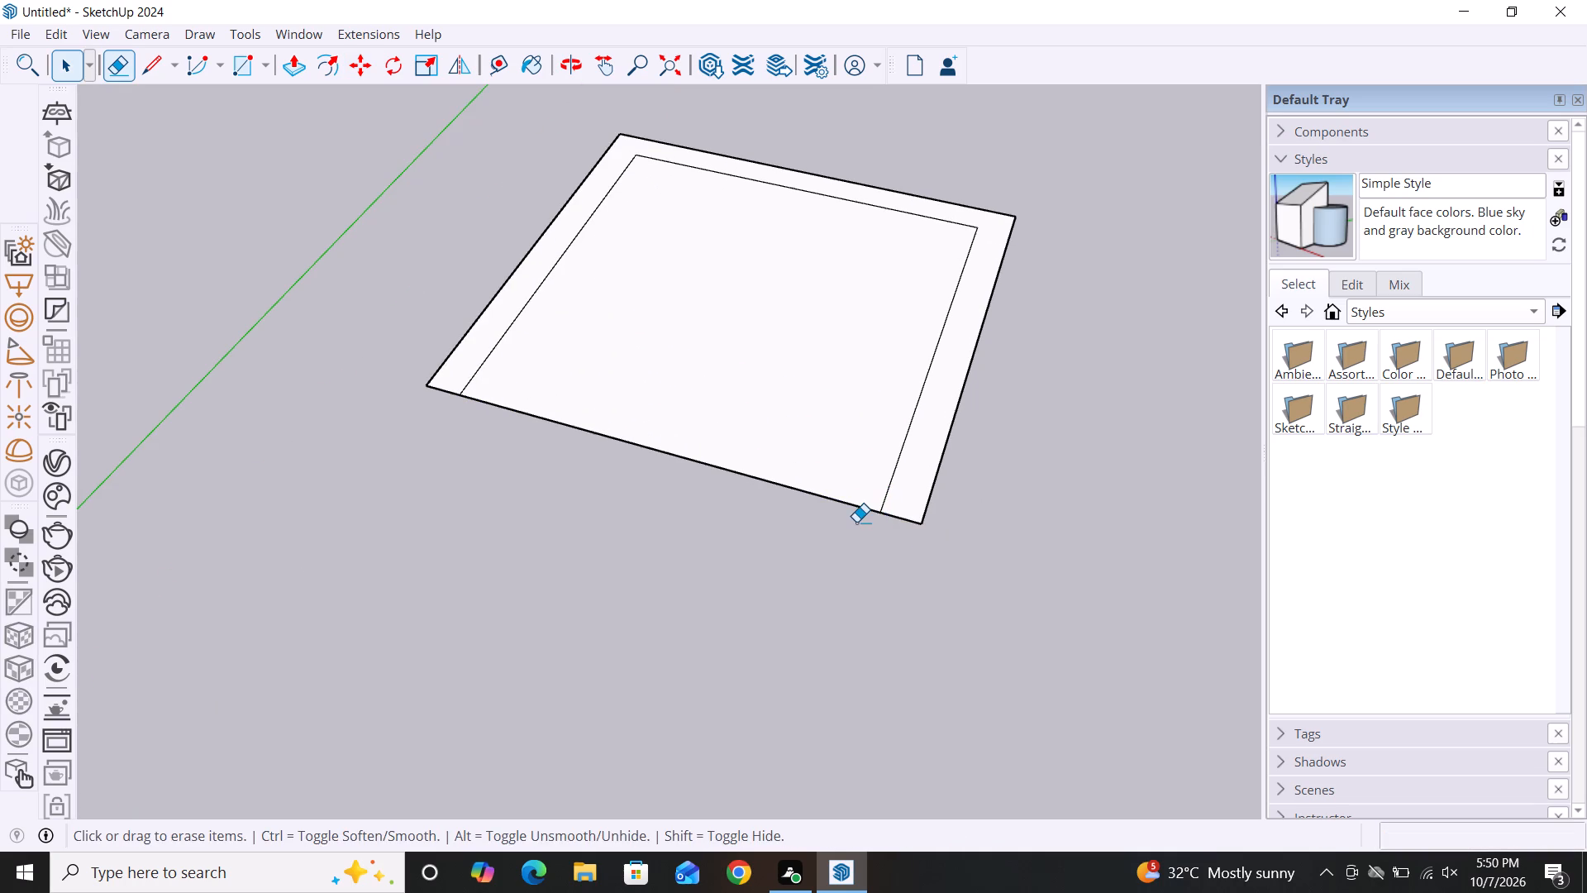
pyautogui.click(813, 494)
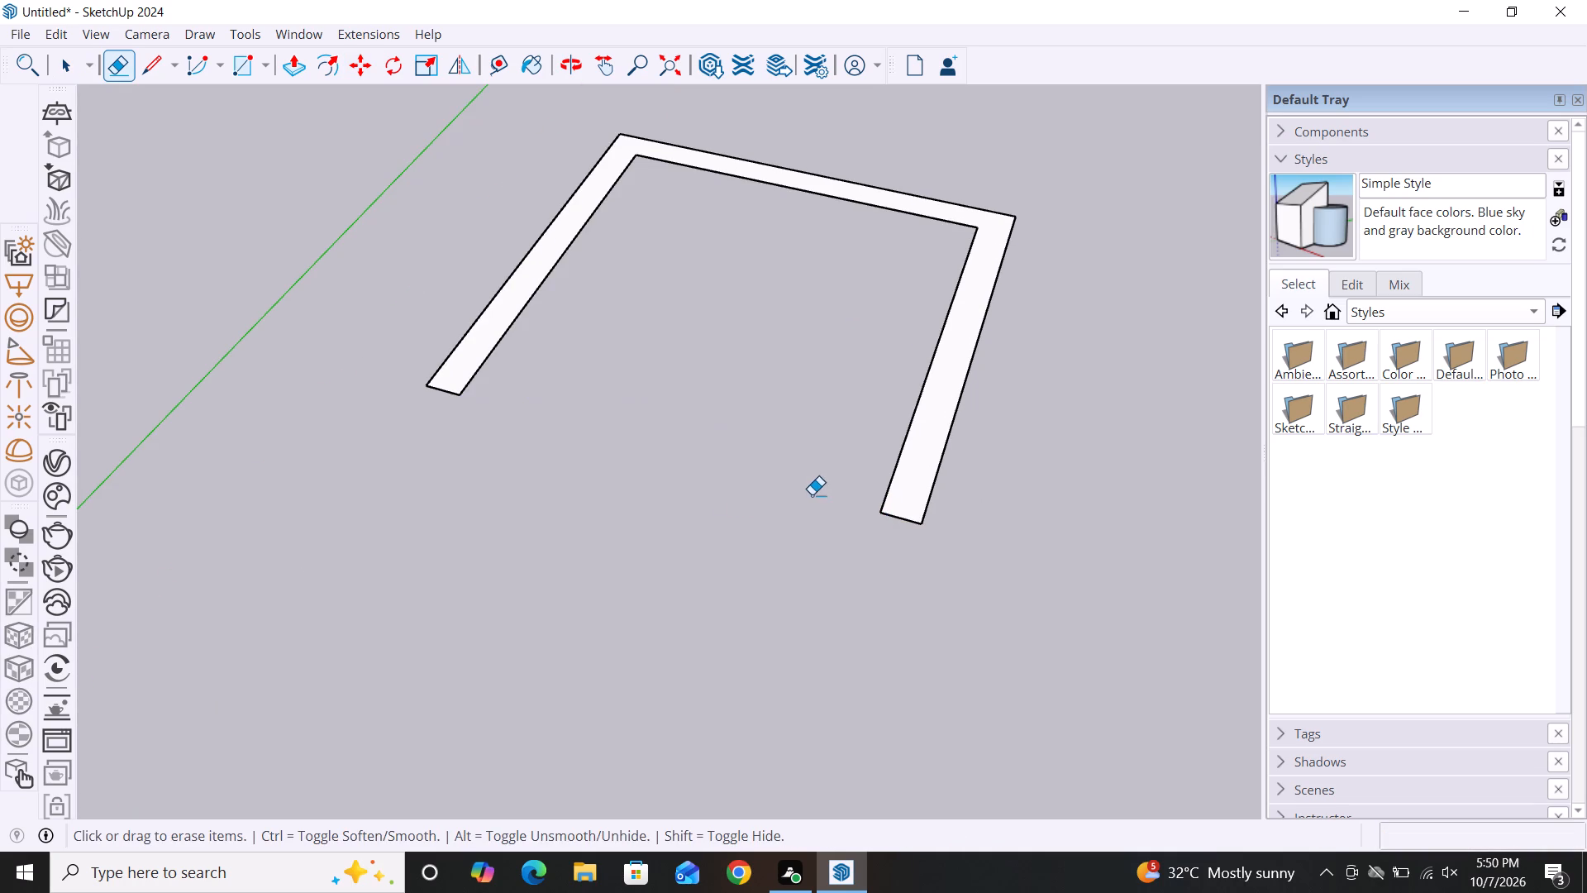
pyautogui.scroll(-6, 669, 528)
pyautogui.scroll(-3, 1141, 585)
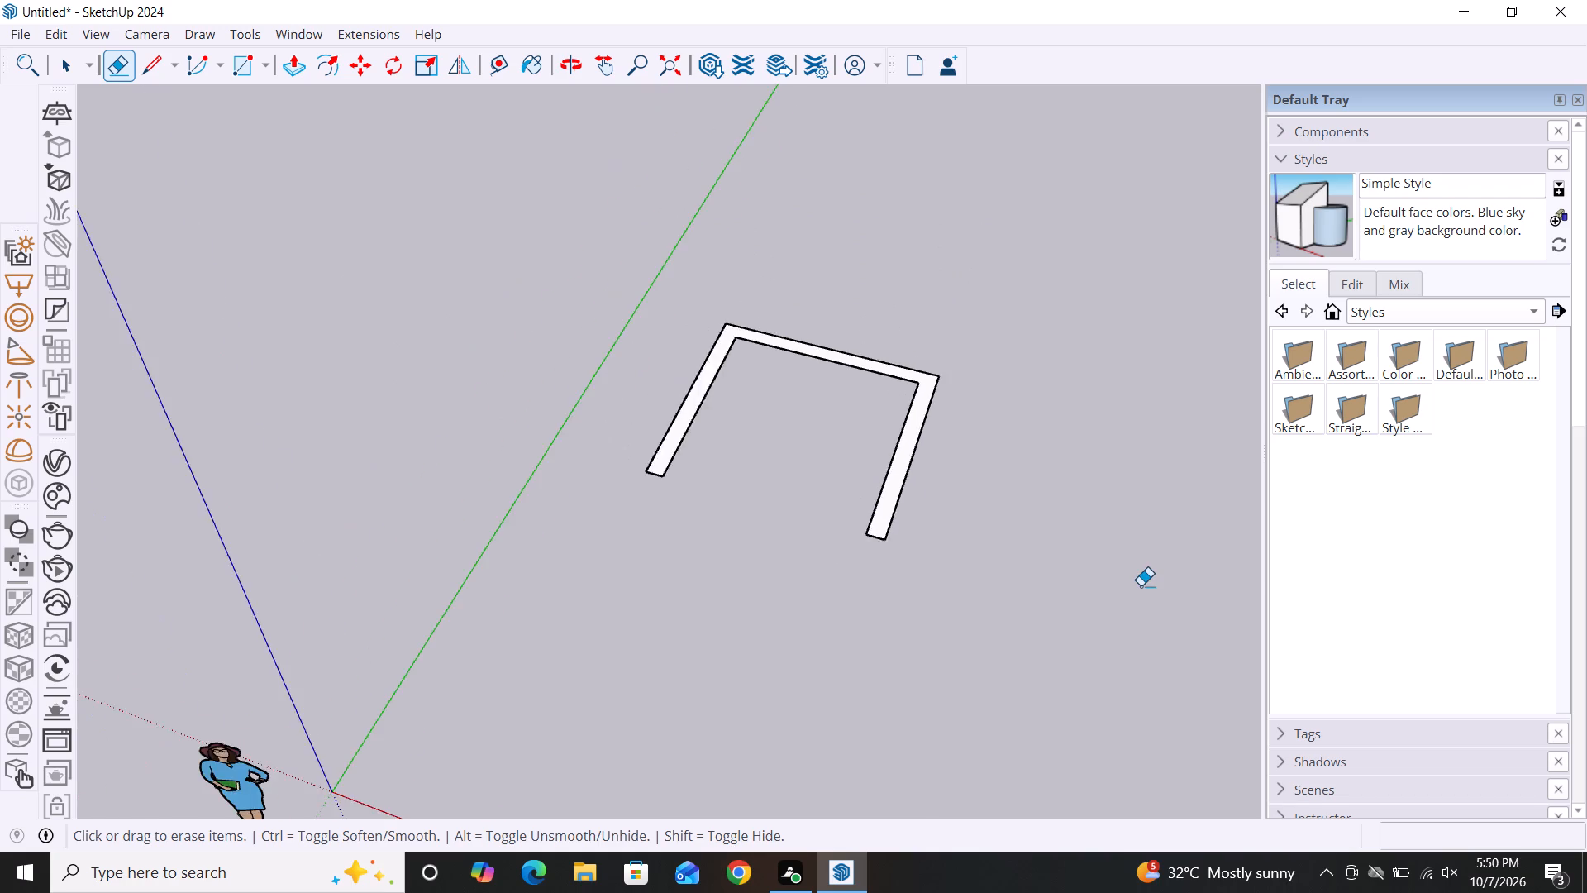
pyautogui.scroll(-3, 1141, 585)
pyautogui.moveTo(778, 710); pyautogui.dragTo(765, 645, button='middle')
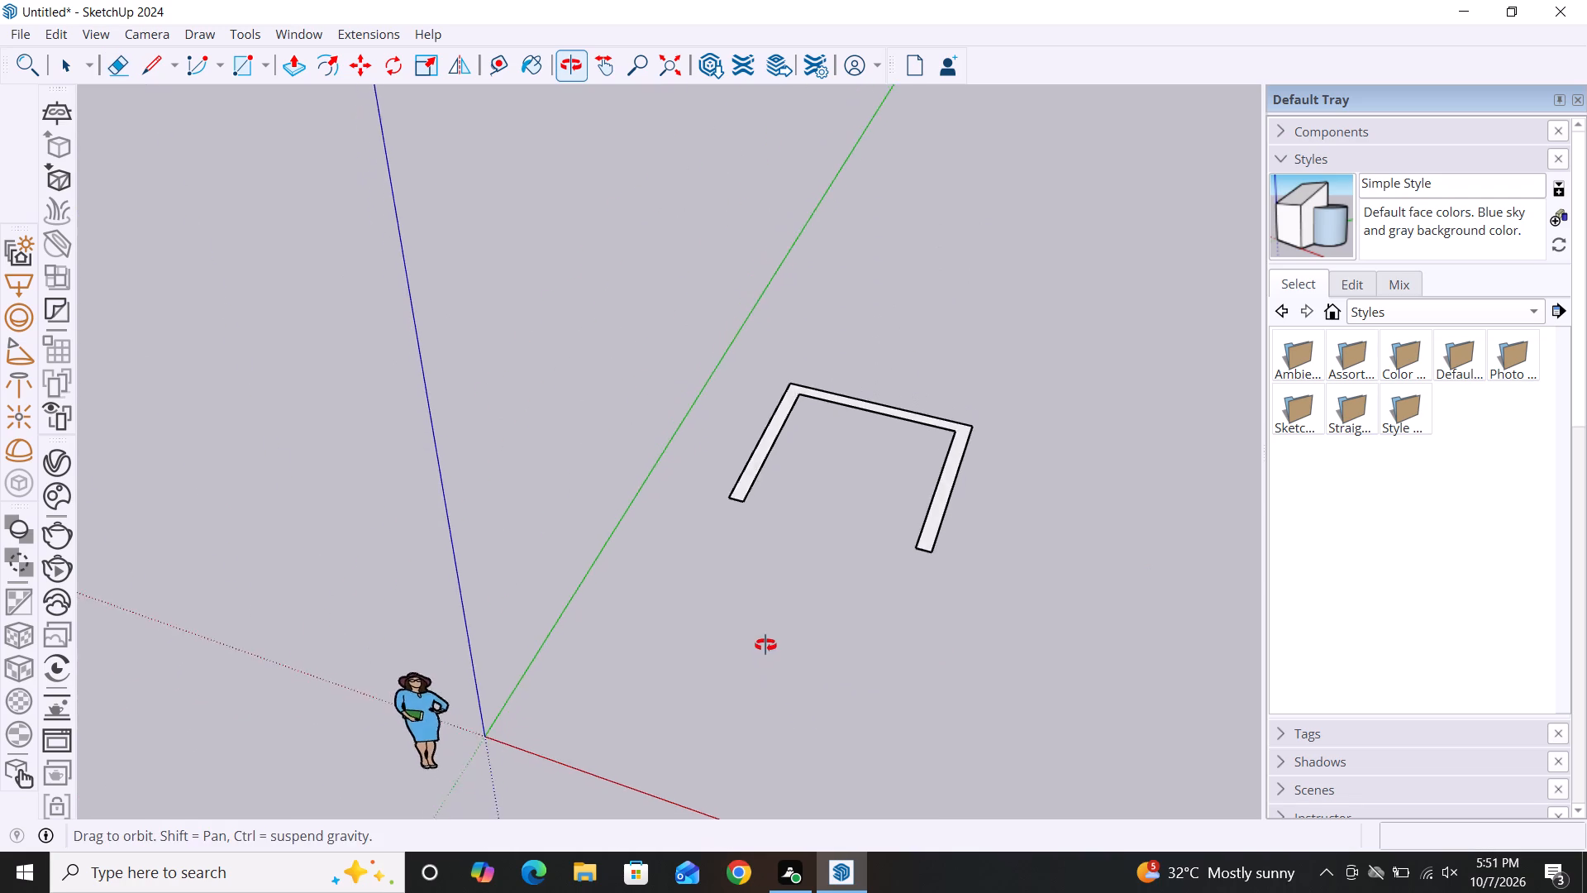
# Push/Pull the U-shaped wall outline up to a height of 10'.
pyautogui.moveTo(765, 645); pyautogui.dragTo(656, 590, button='middle')
pyautogui.scroll(1, 838, 414)
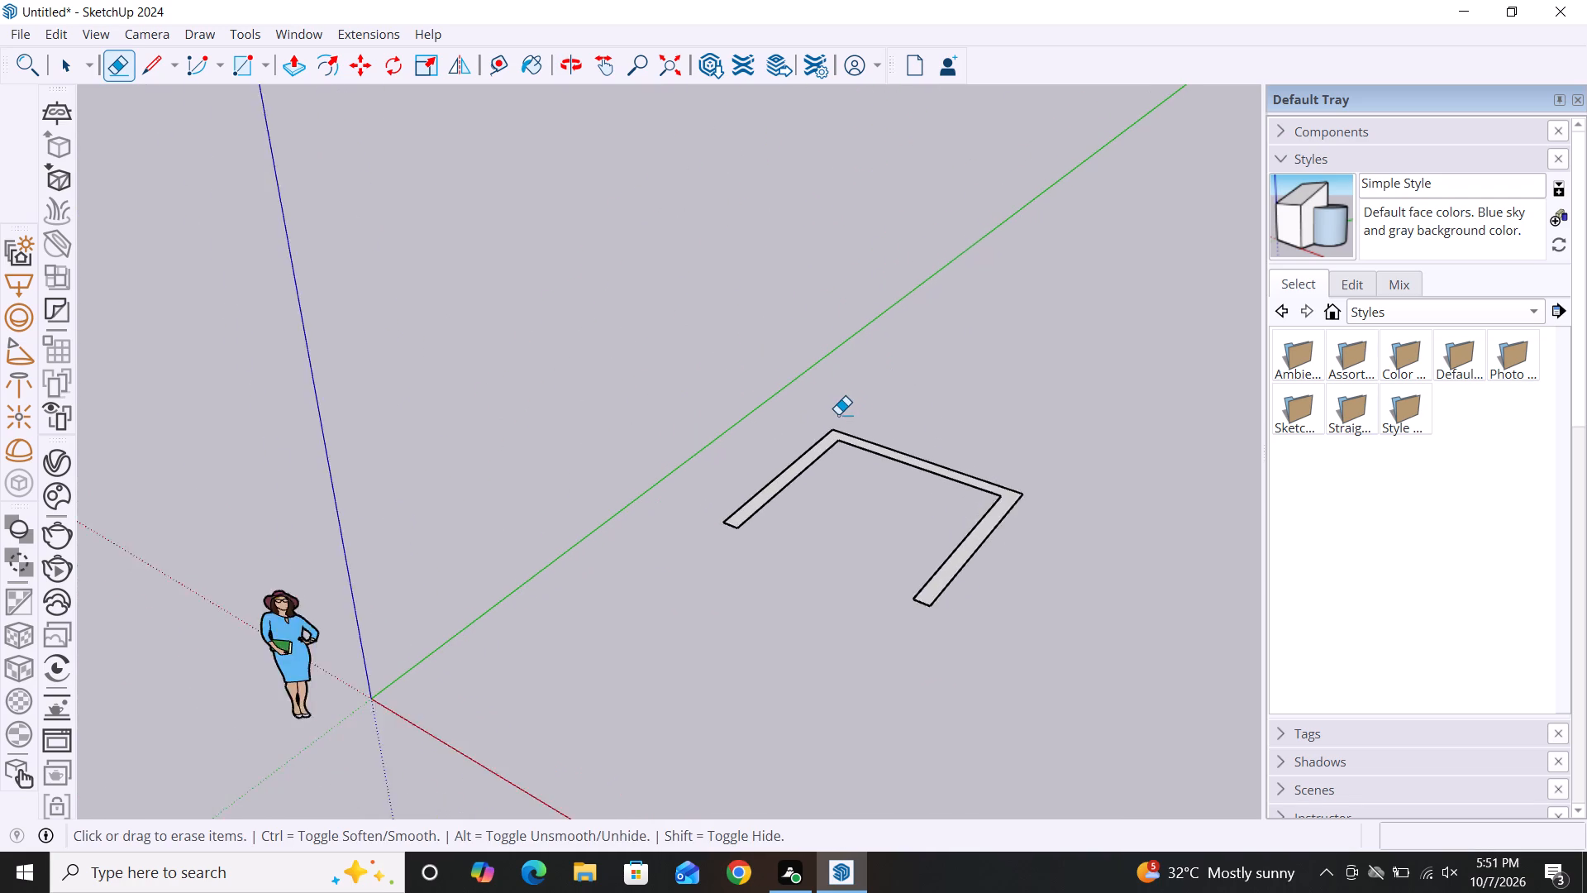
pyautogui.scroll(2, 838, 414)
pyautogui.press('Escape')
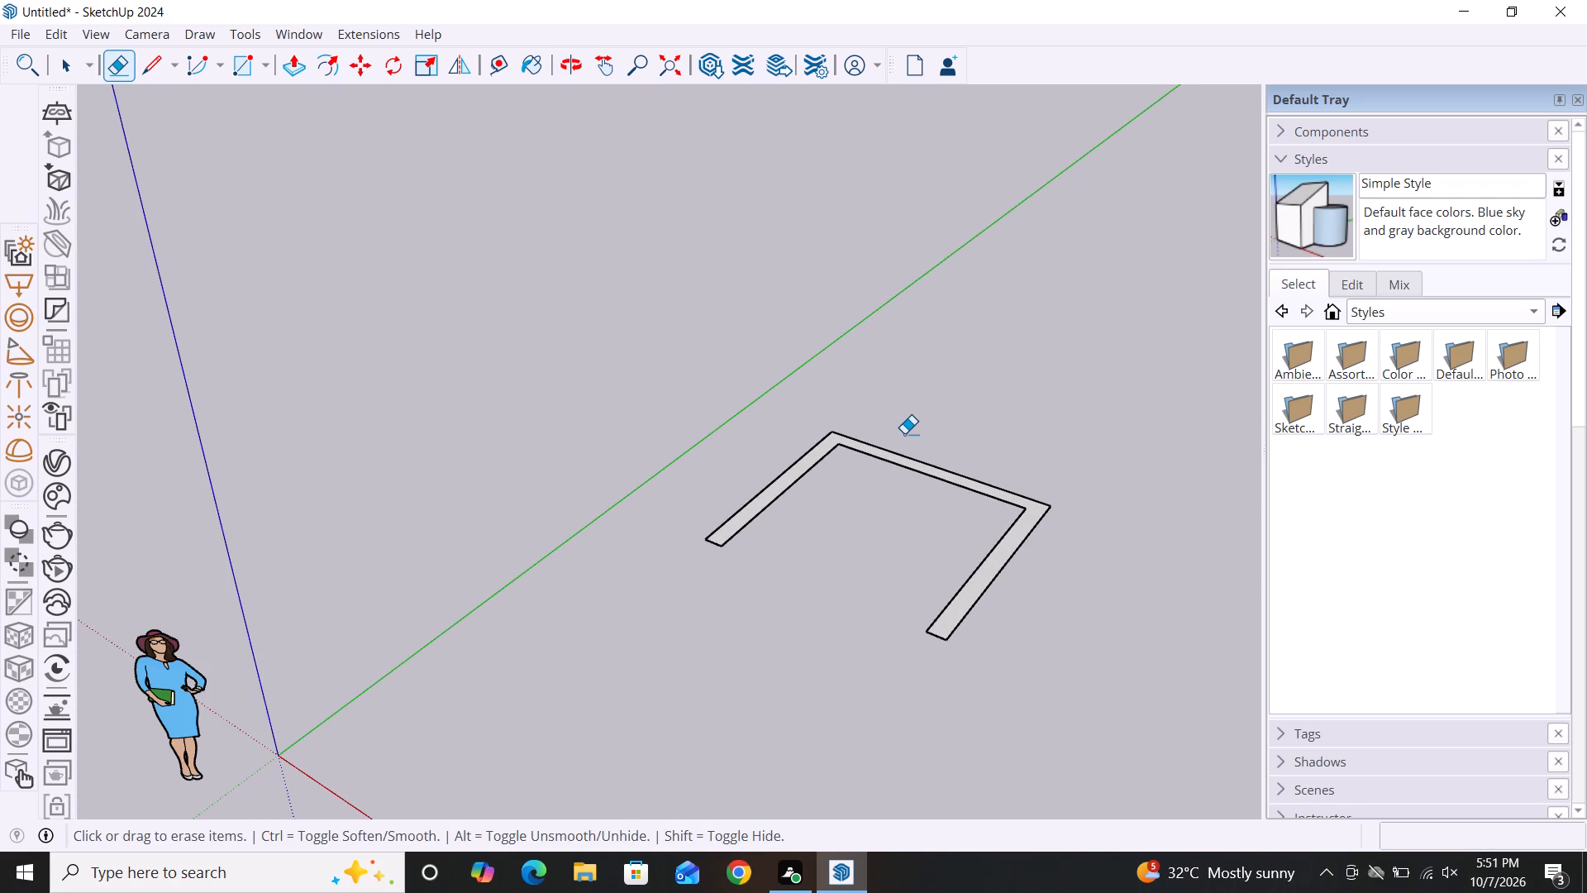
pyautogui.press('space')
pyautogui.click(906, 432)
pyautogui.press('p')
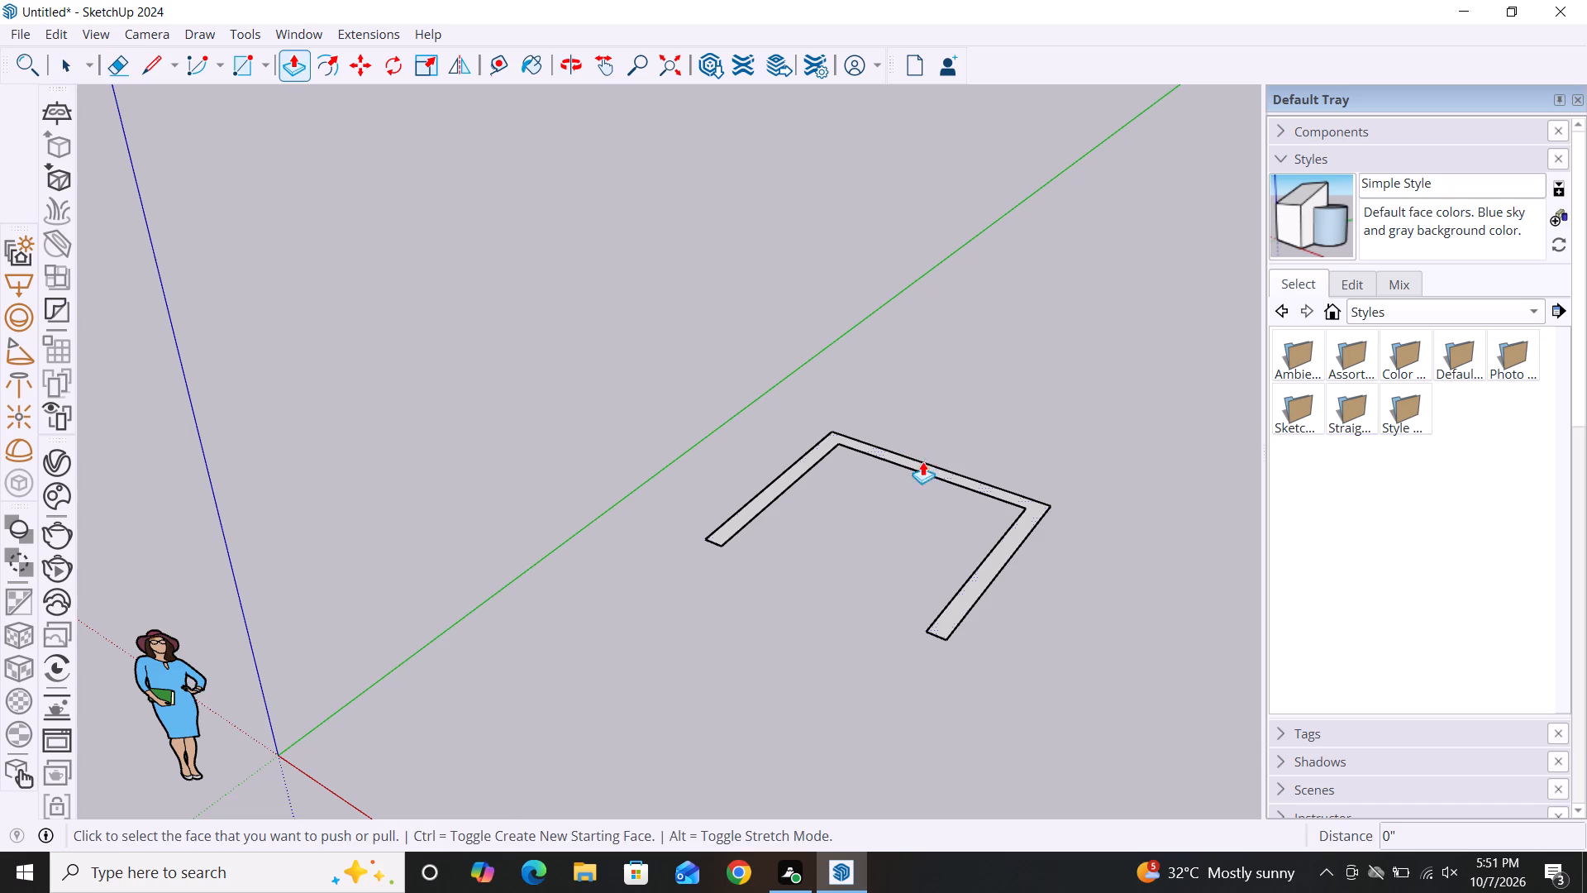
pyautogui.click(1012, 537)
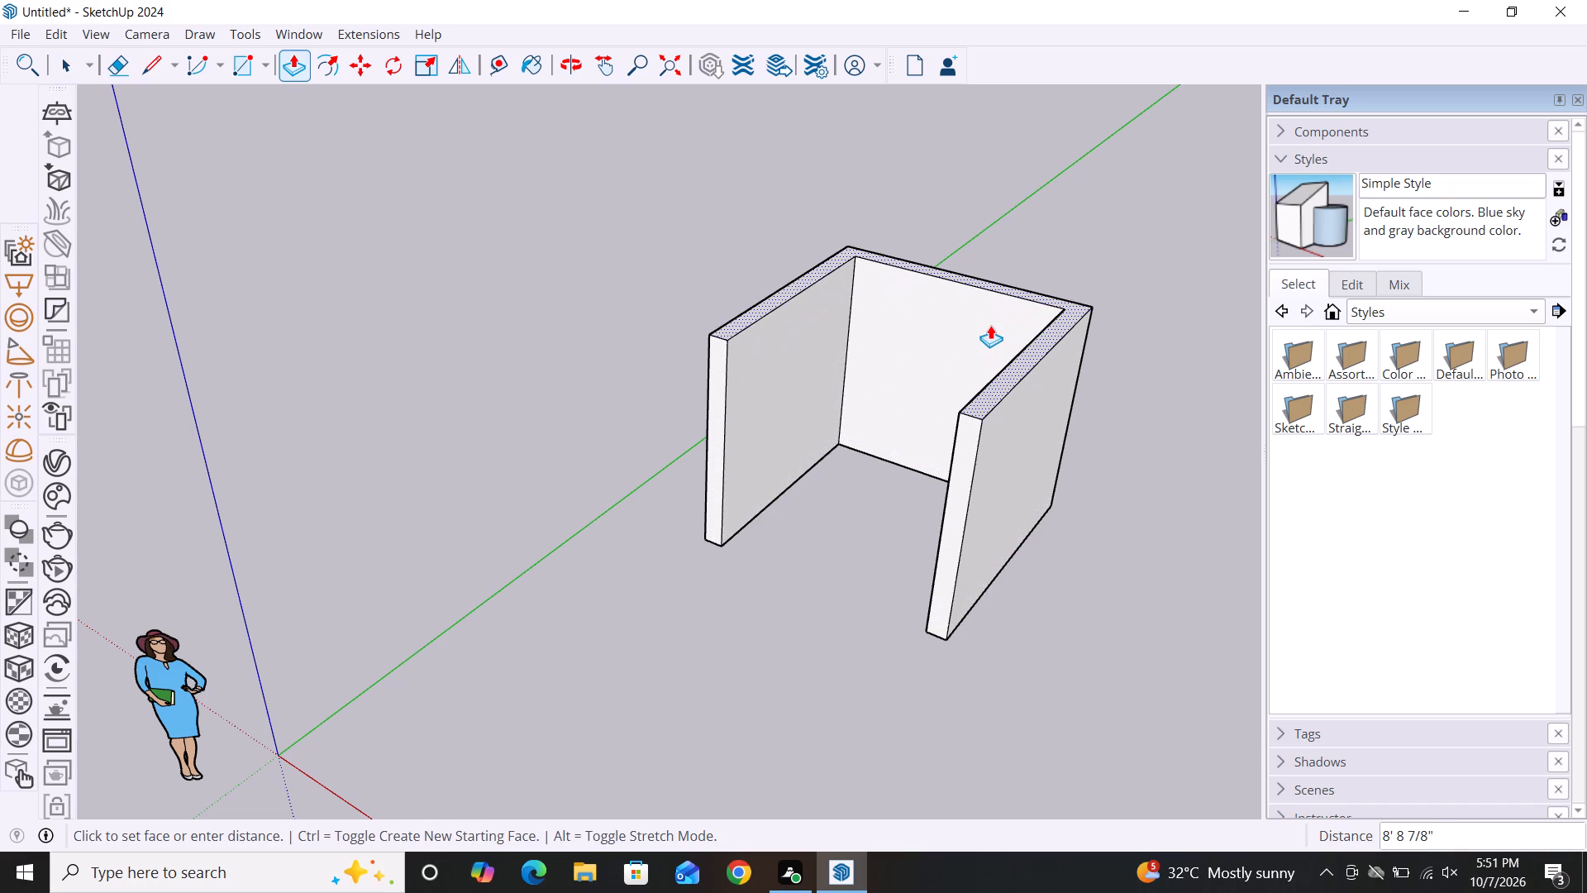
pyautogui.write("10'")
pyautogui.press('Return')
pyautogui.press('Escape')
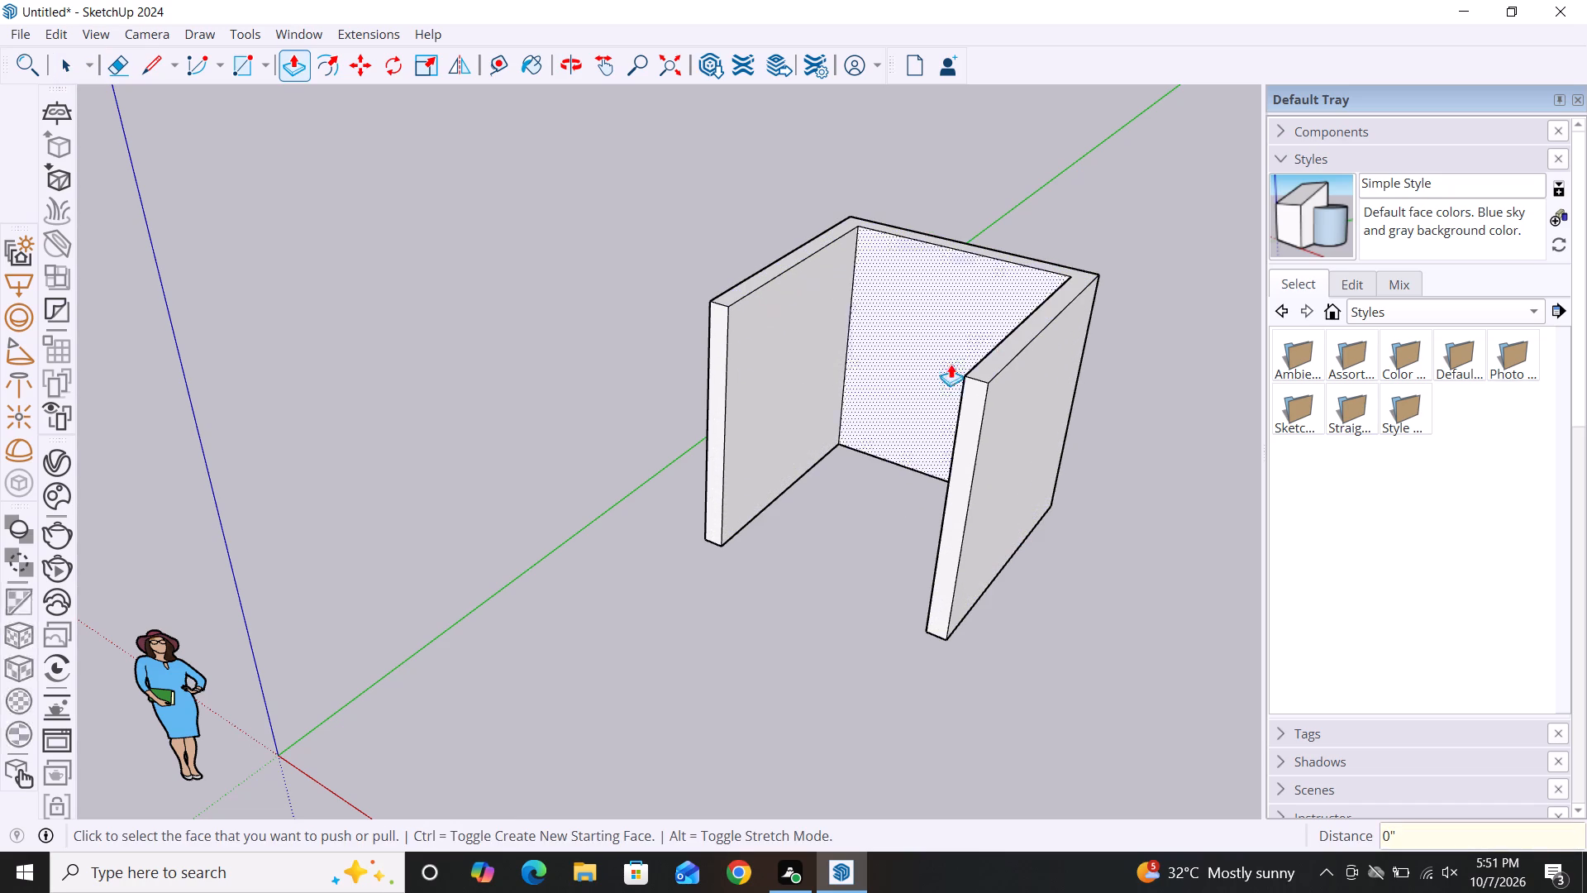
pyautogui.press('space')
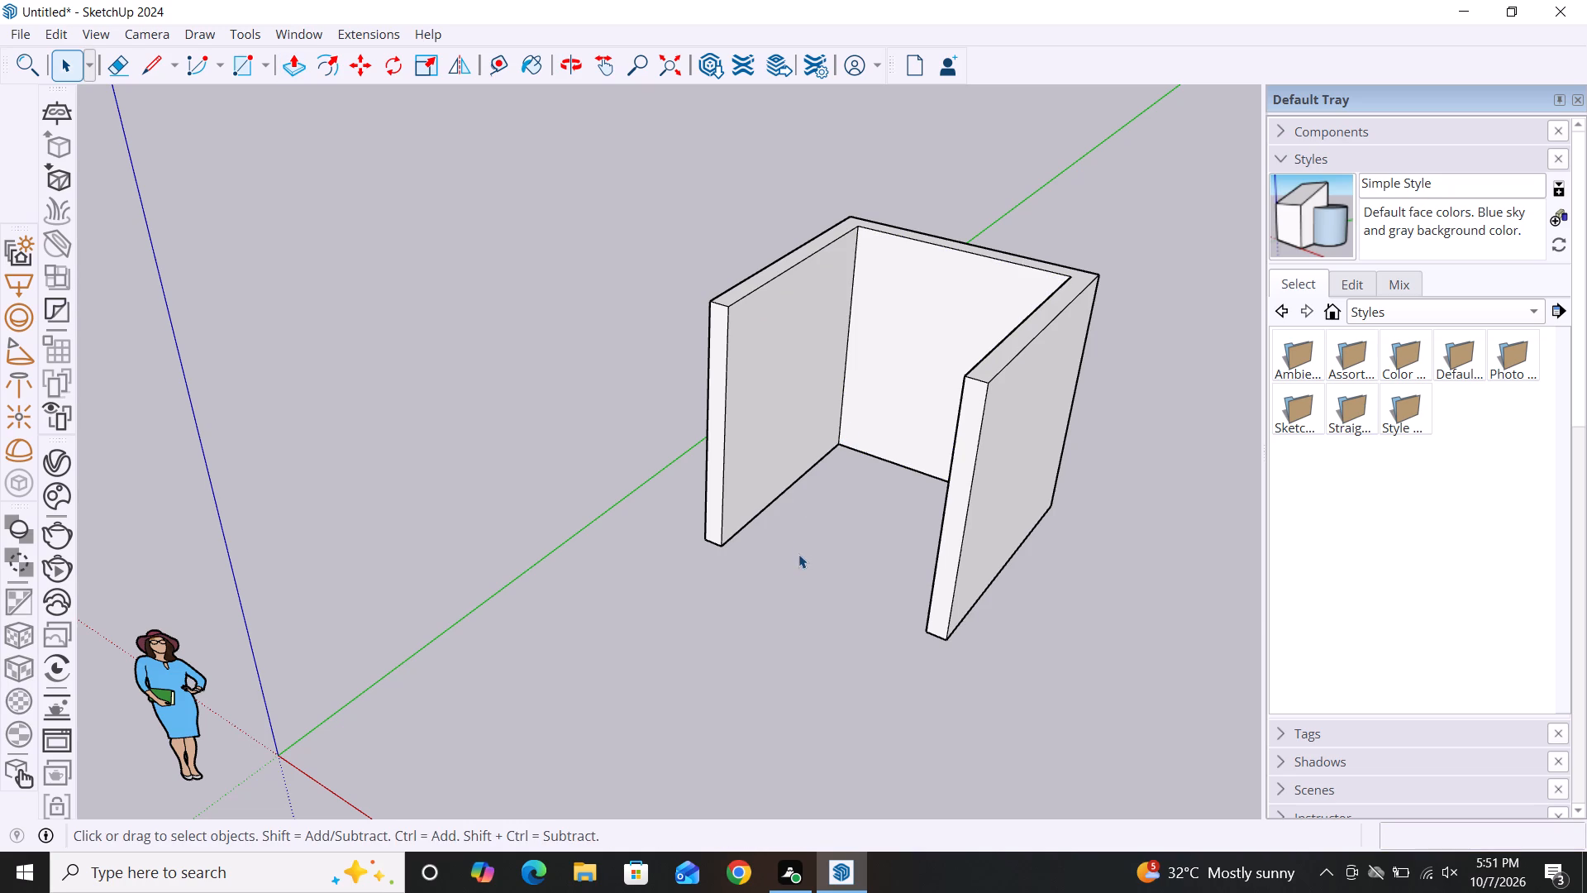
# Examine the three walls from below, viewing their bottom faces and the back wall's lower edge.
pyautogui.keyDown('alt'); pyautogui.moveTo(798, 554); pyautogui.dragTo(1046, 522, button='middle'); pyautogui.keyUp('alt')
pyautogui.scroll(3, 682, 672)
pyautogui.keyDown('alt'); pyautogui.moveTo(681, 677); pyautogui.dragTo(706, 552, button='middle'); pyautogui.keyUp('alt')
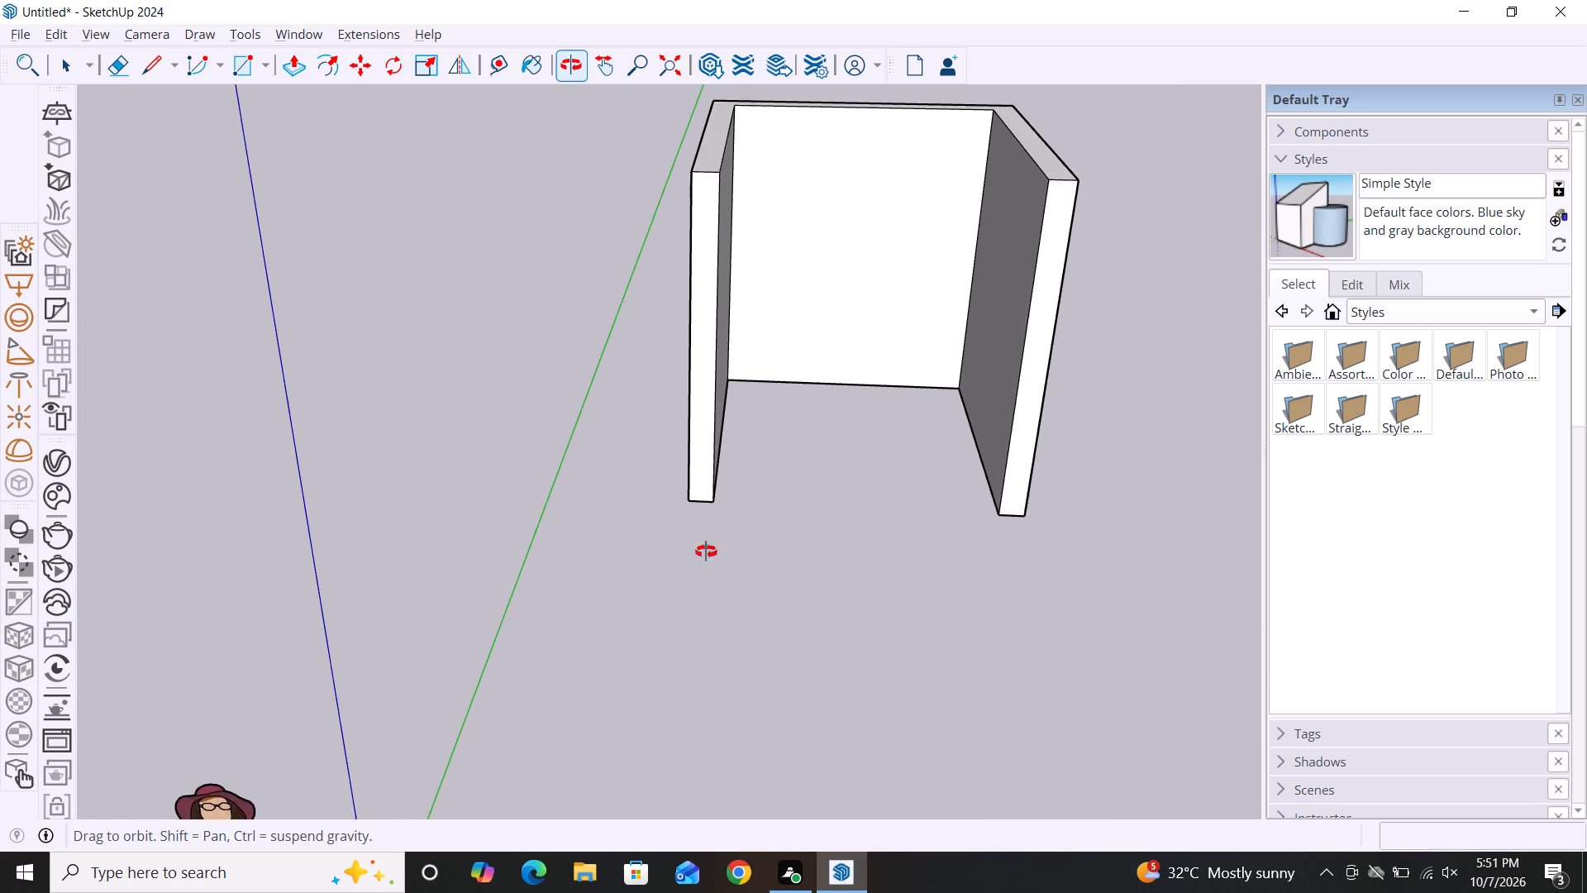
pyautogui.keyDown('alt'); pyautogui.moveTo(706, 552); pyautogui.dragTo(787, 290, button='middle'); pyautogui.keyUp('alt')
pyautogui.scroll(3, 806, 669)
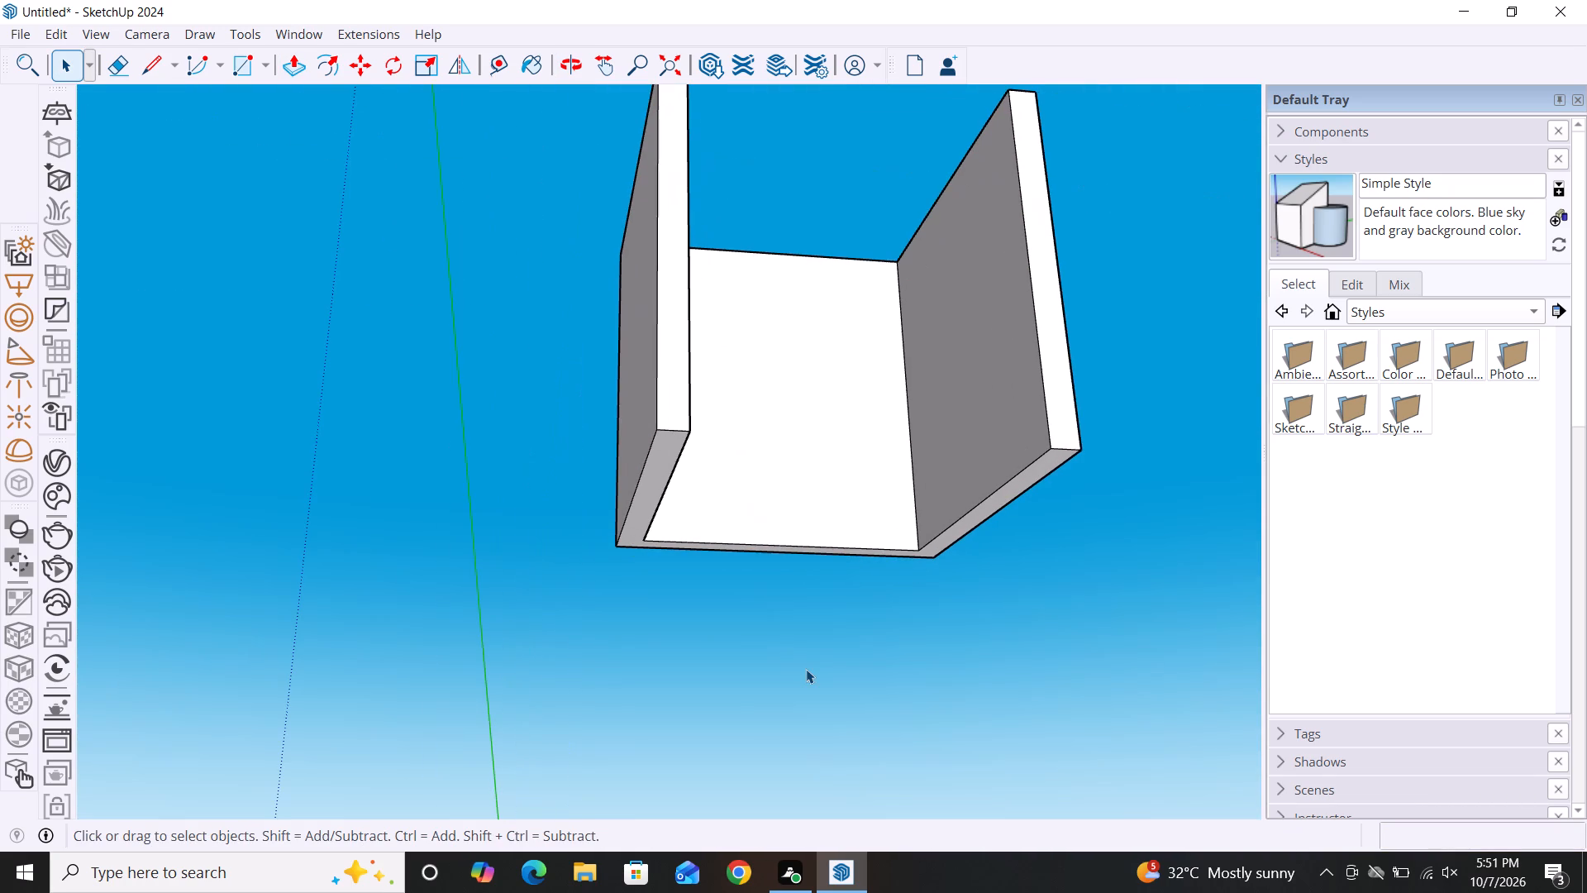
pyautogui.keyDown('alt'); pyautogui.moveTo(909, 676); pyautogui.dragTo(747, 644, button='middle'); pyautogui.keyUp('alt')
pyautogui.scroll(4, 720, 647)
pyautogui.scroll(-1, 654, 651)
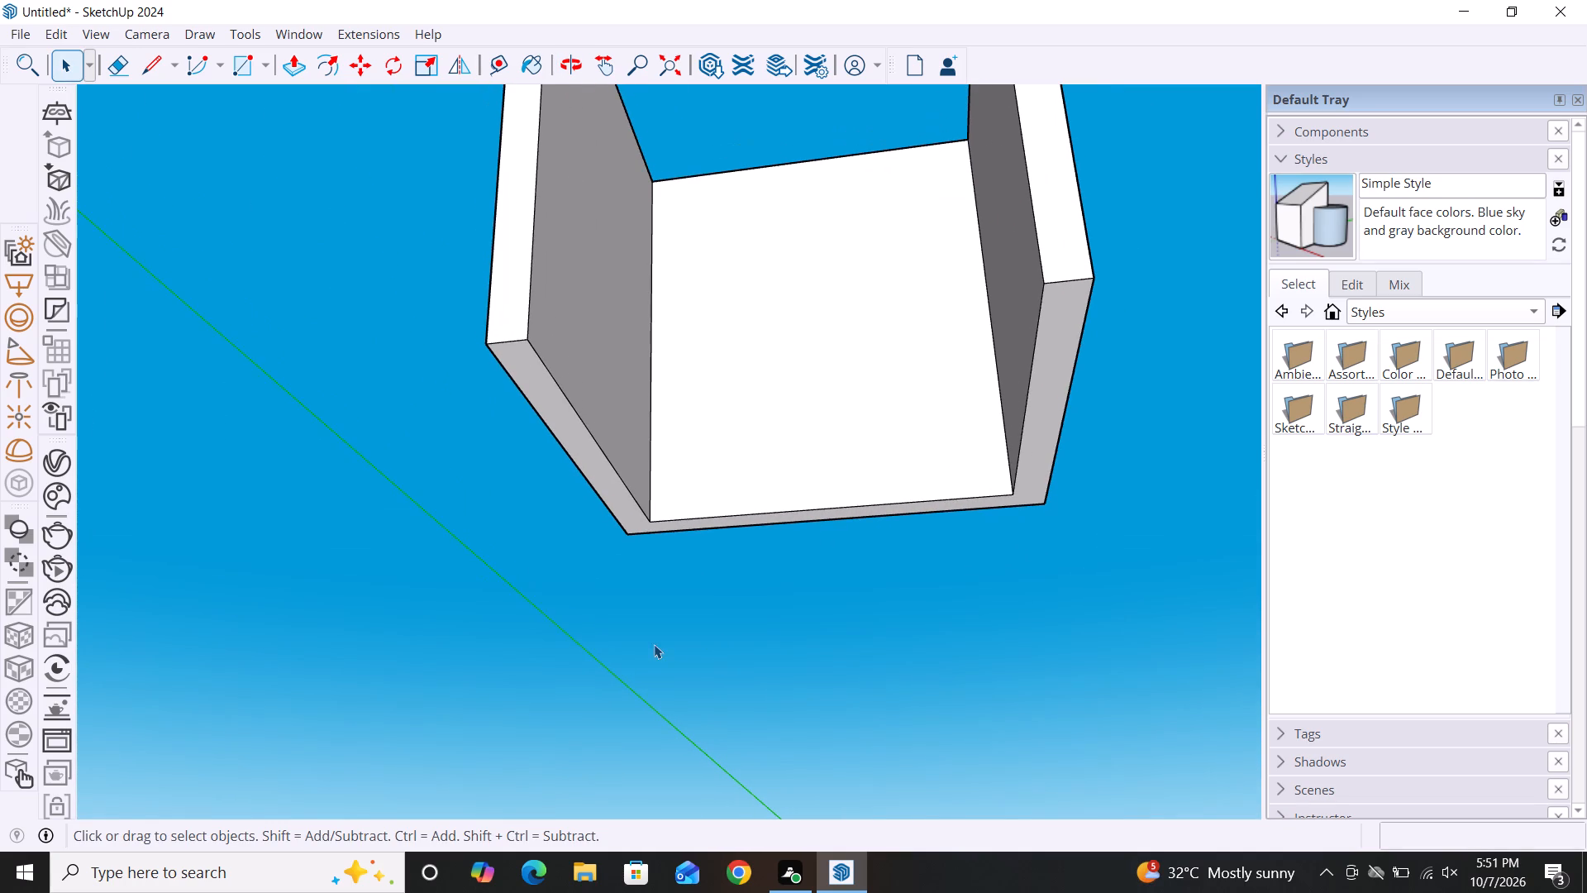
pyautogui.moveTo(817, 684); pyautogui.dragTo(956, 659, button='middle')
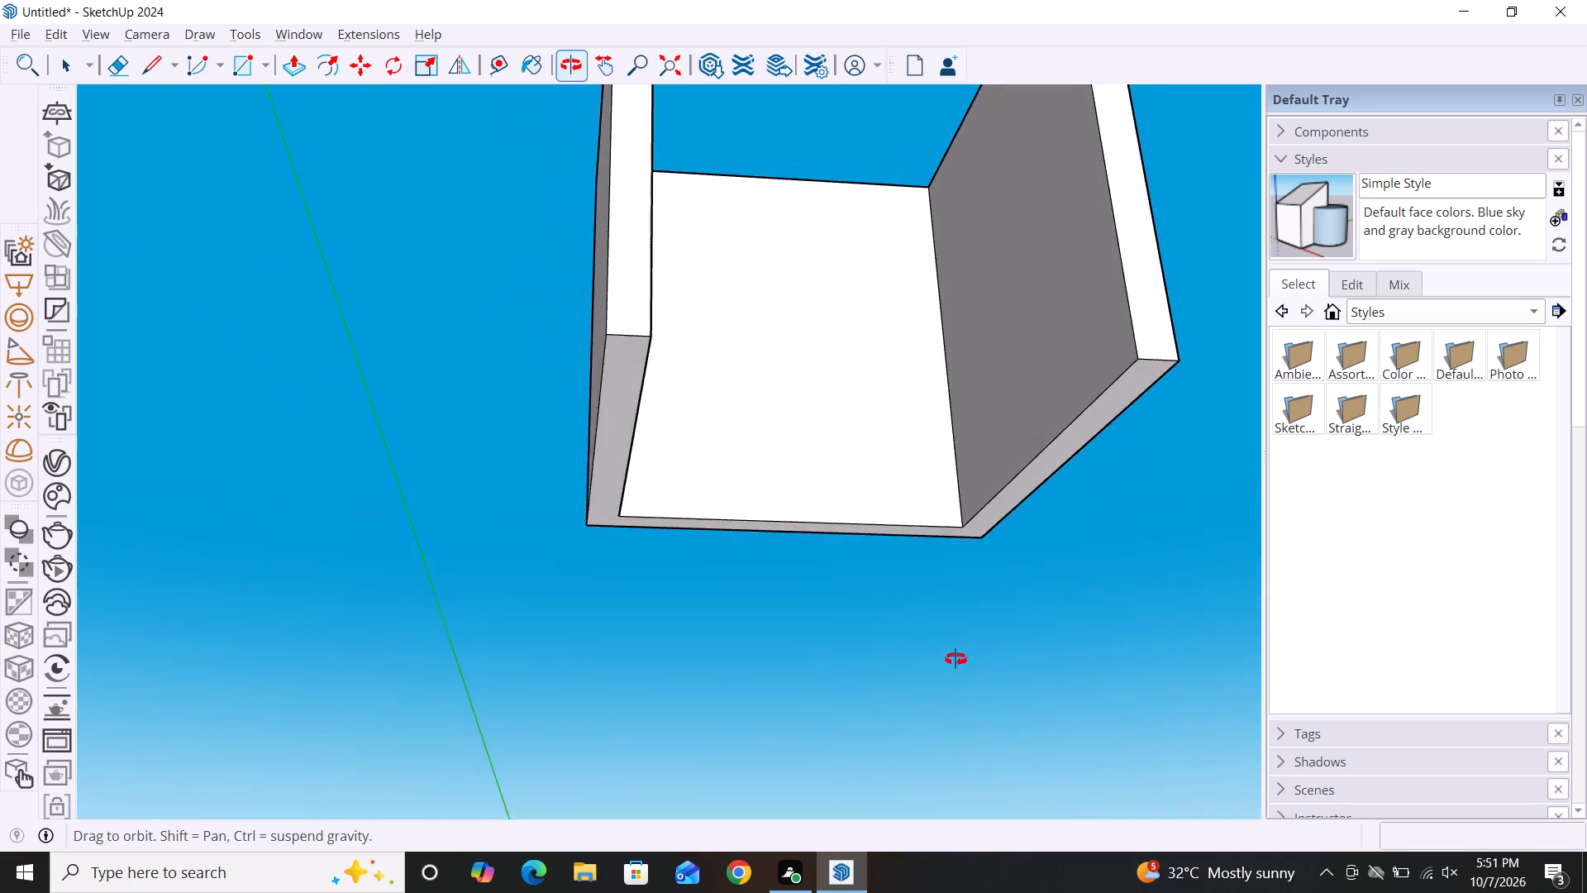
pyautogui.moveTo(956, 659); pyautogui.dragTo(956, 657, button='middle')
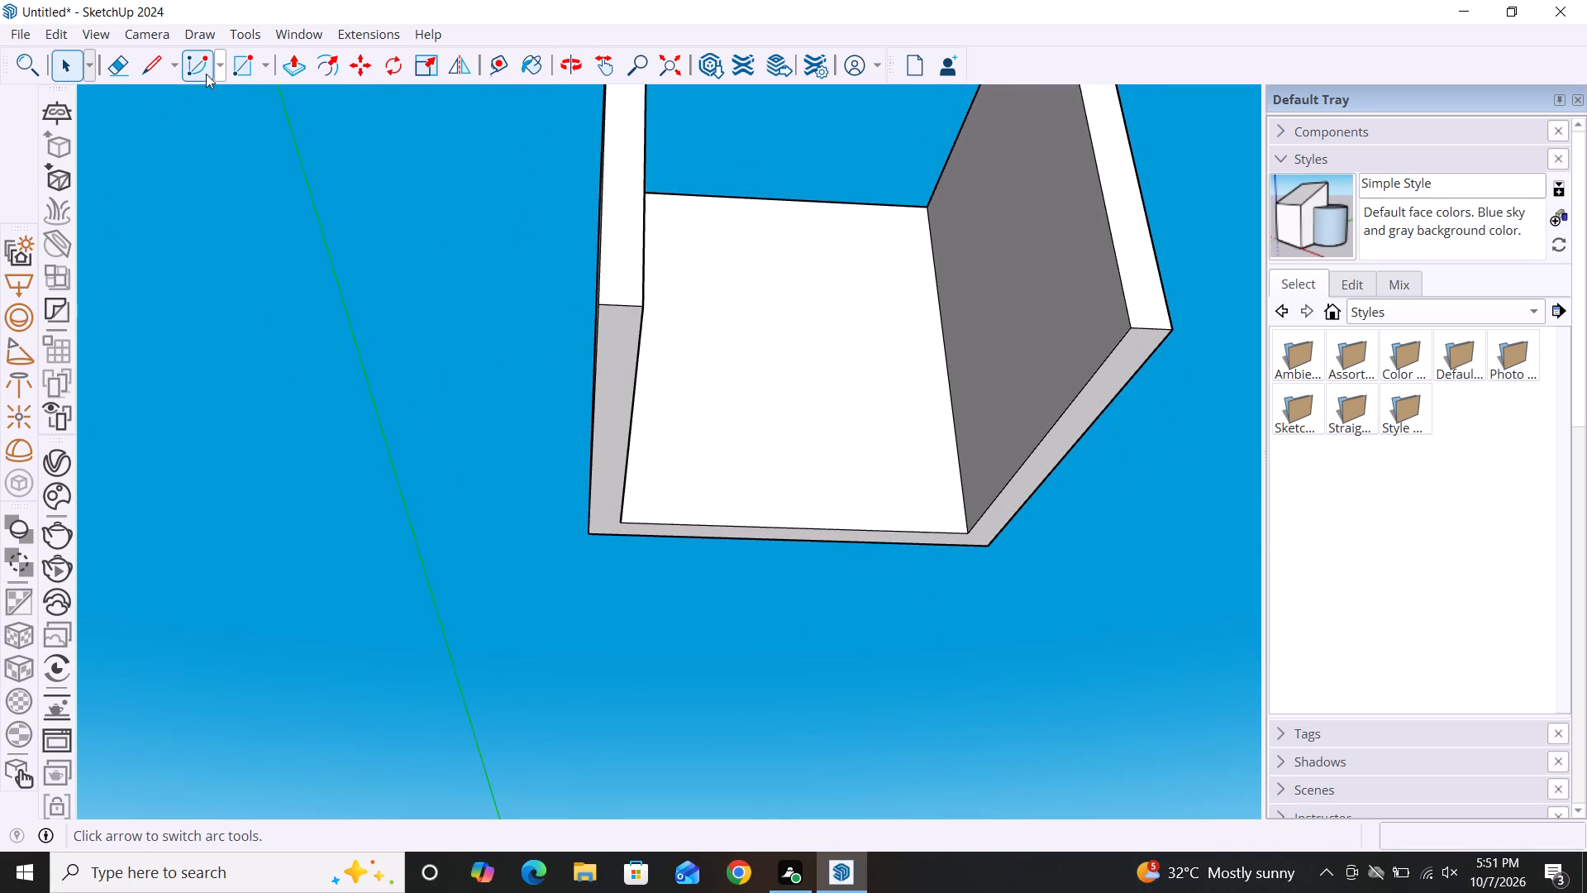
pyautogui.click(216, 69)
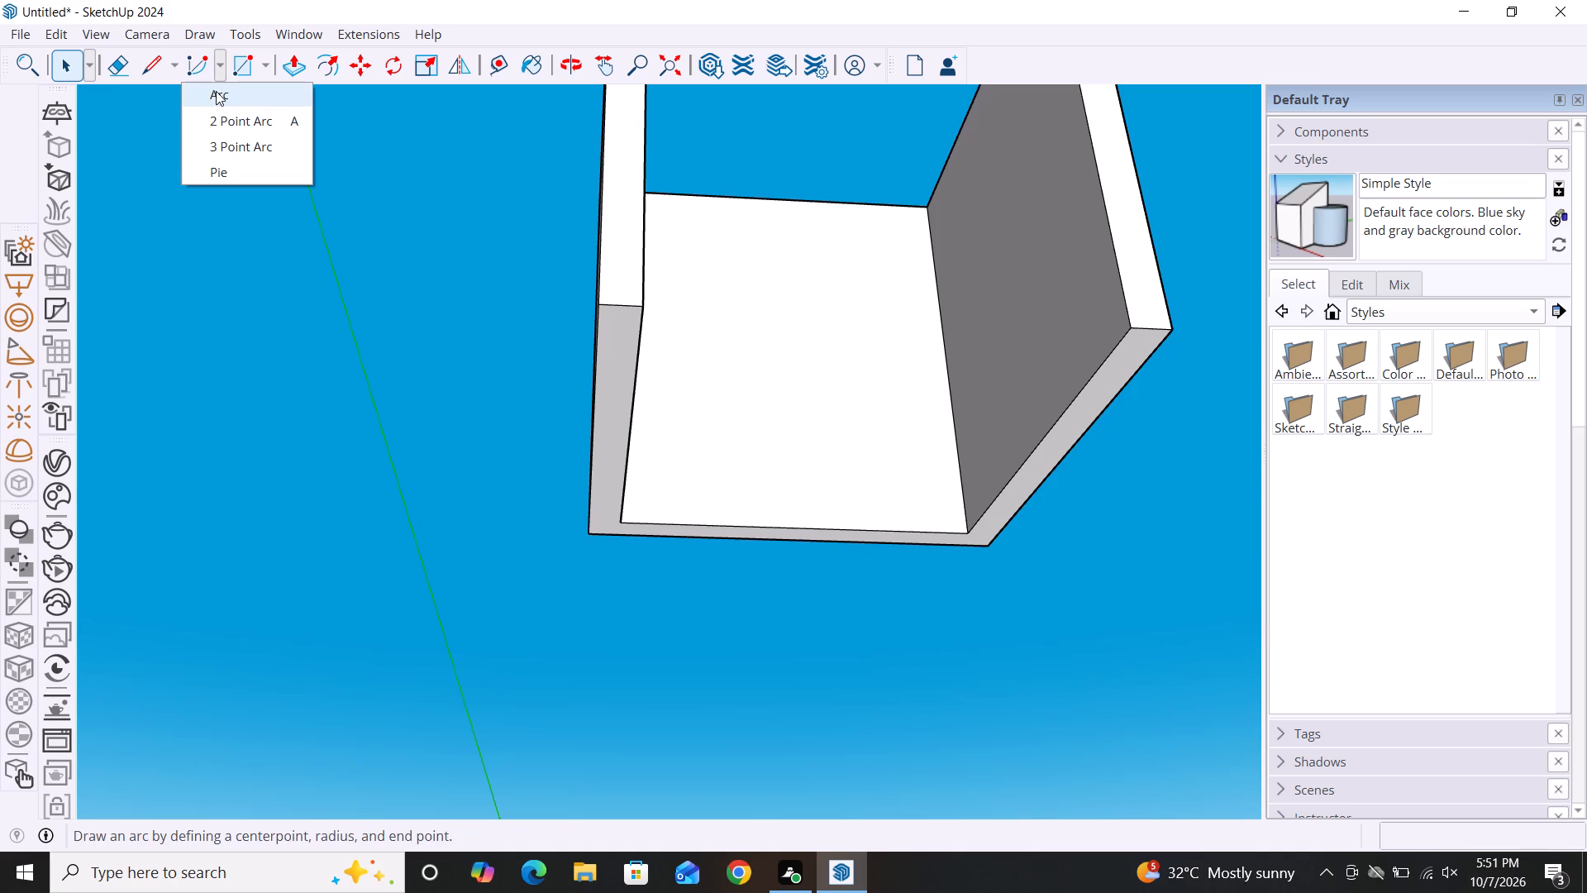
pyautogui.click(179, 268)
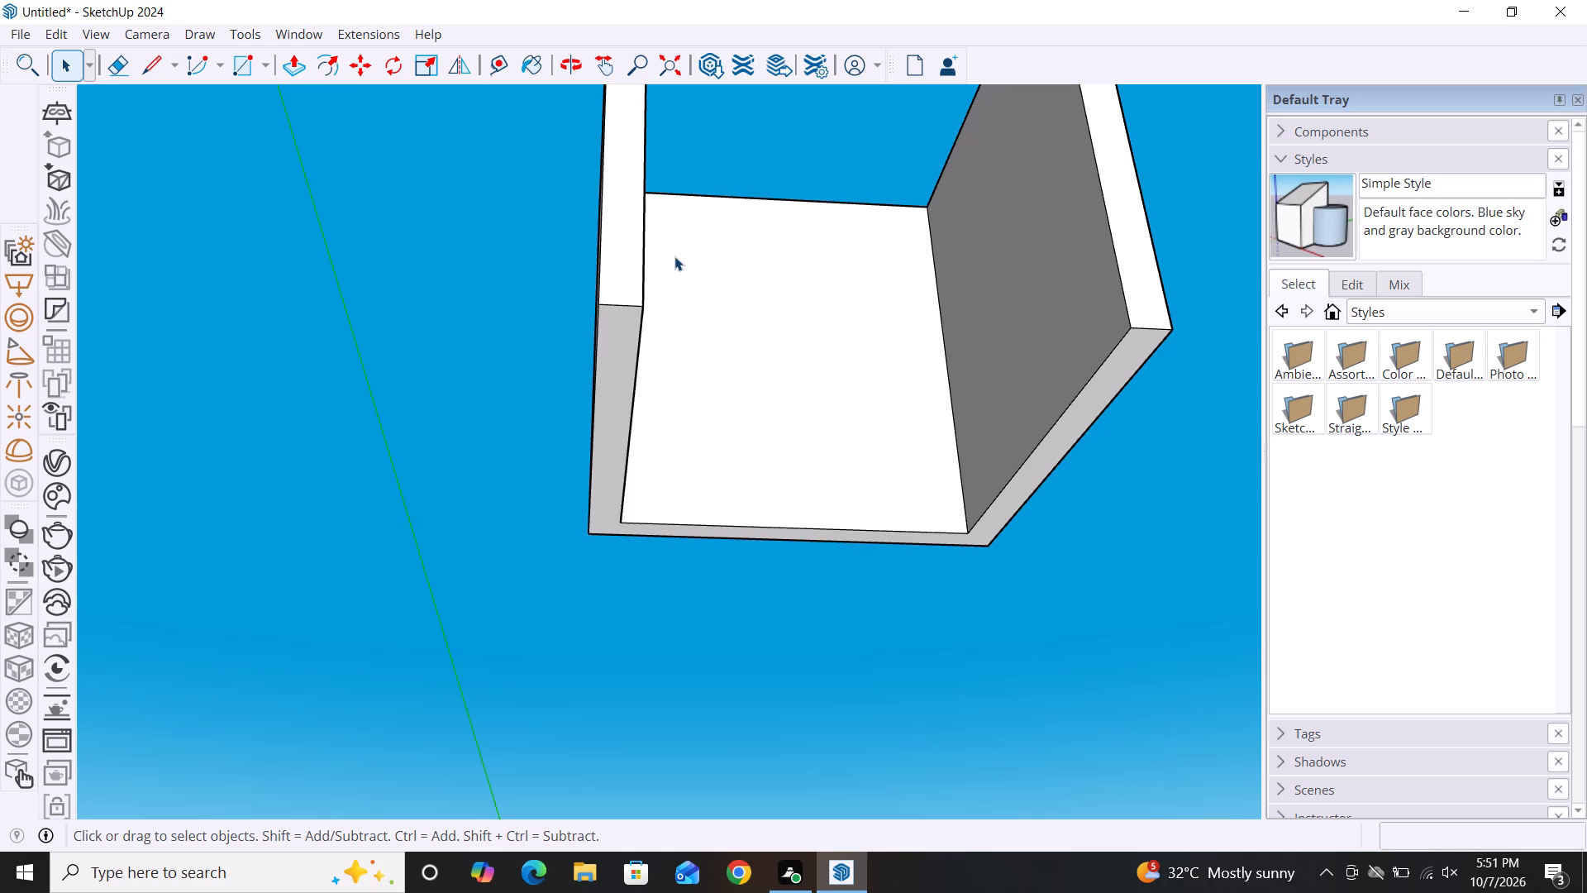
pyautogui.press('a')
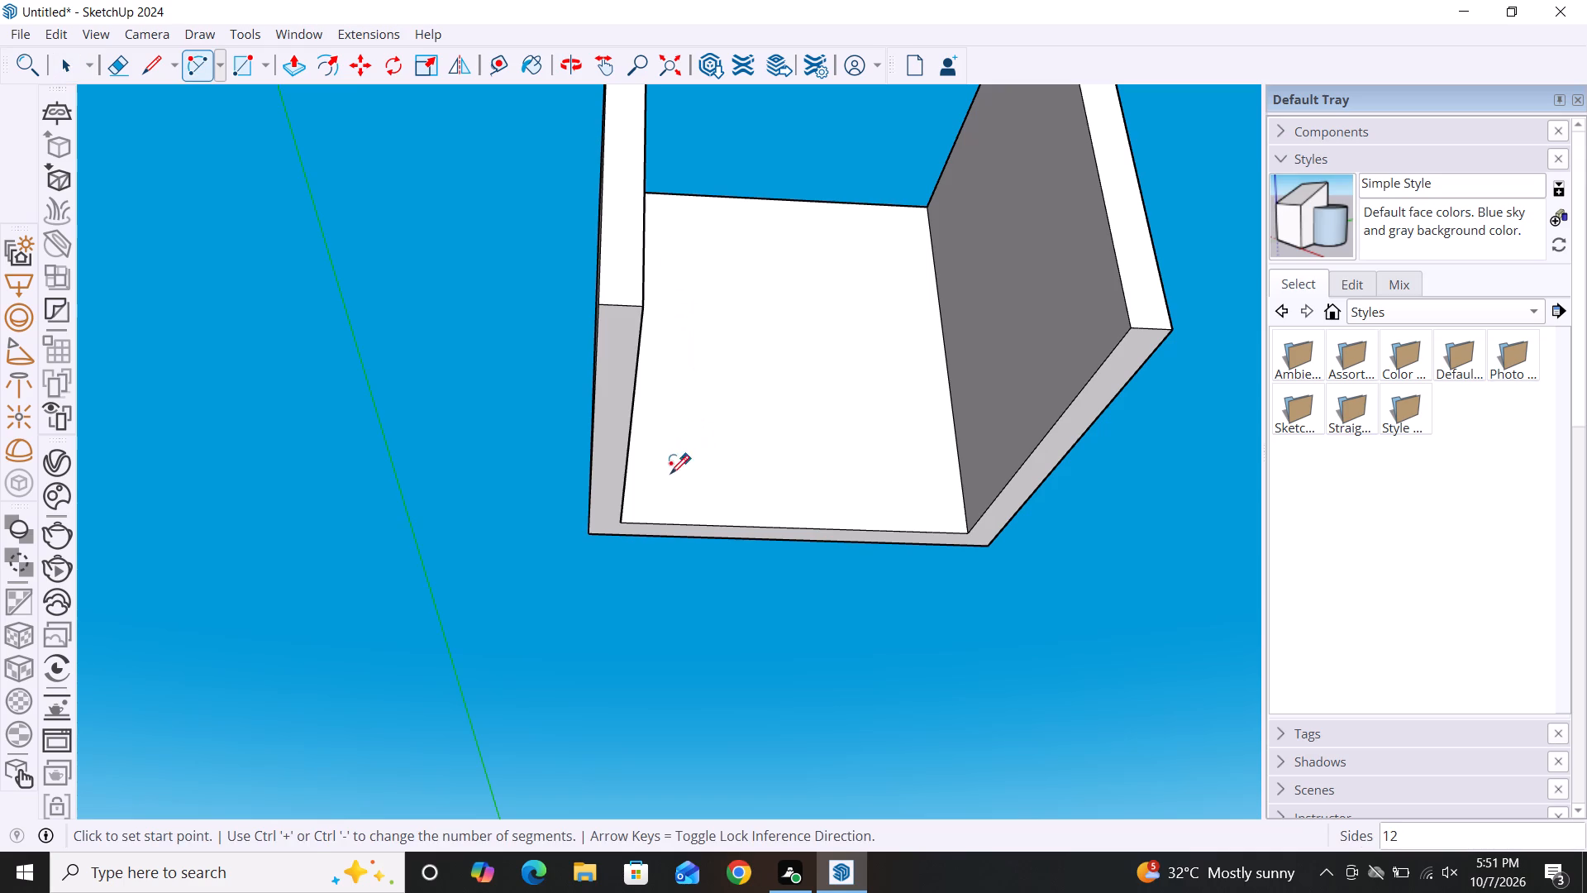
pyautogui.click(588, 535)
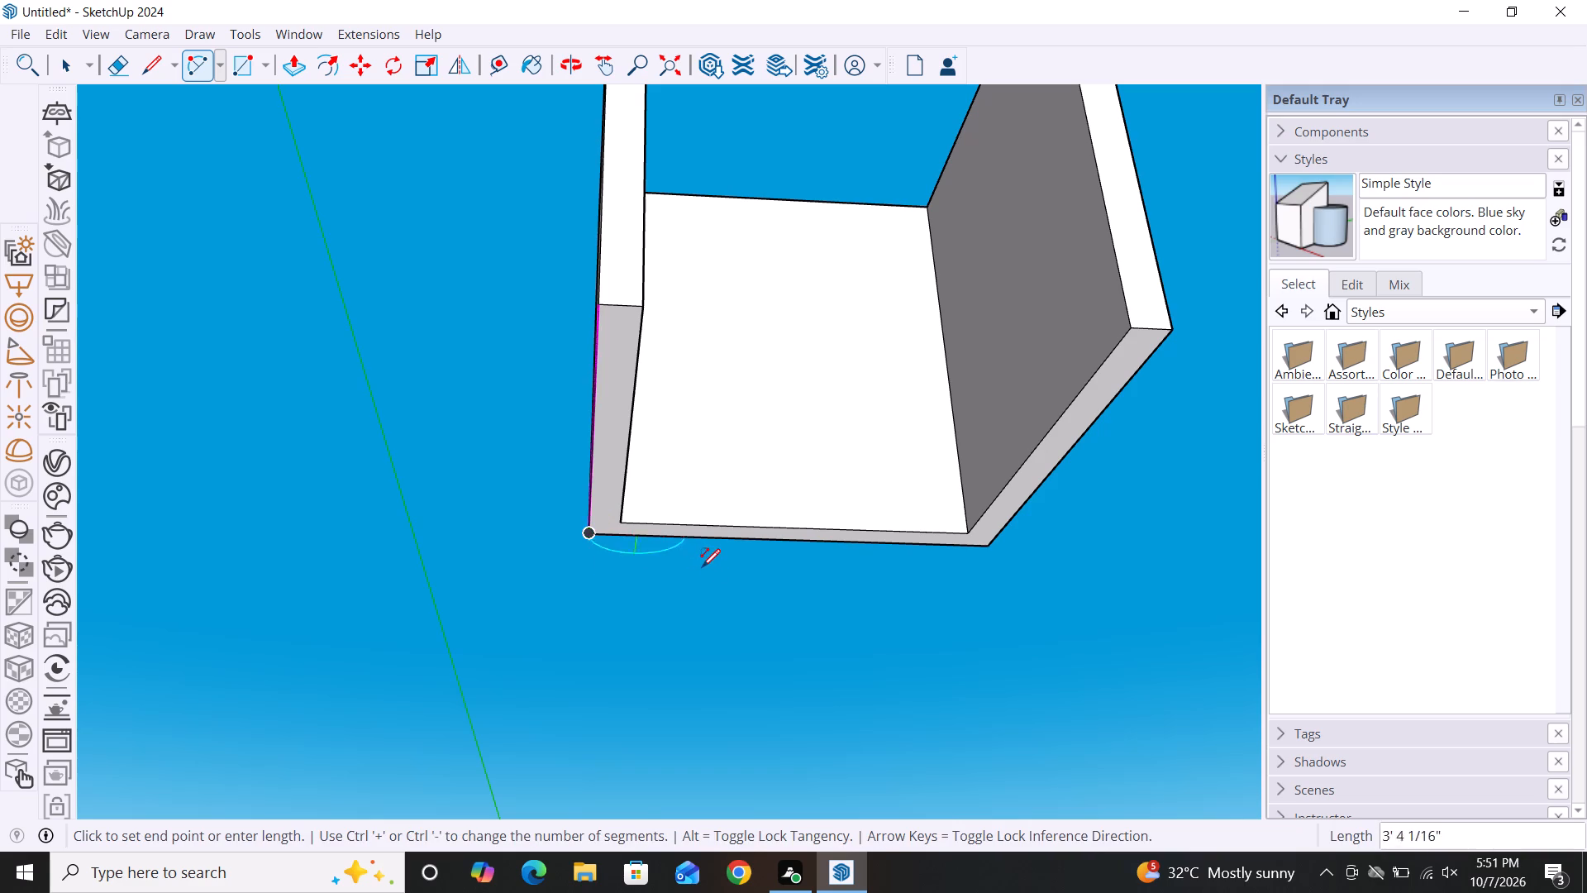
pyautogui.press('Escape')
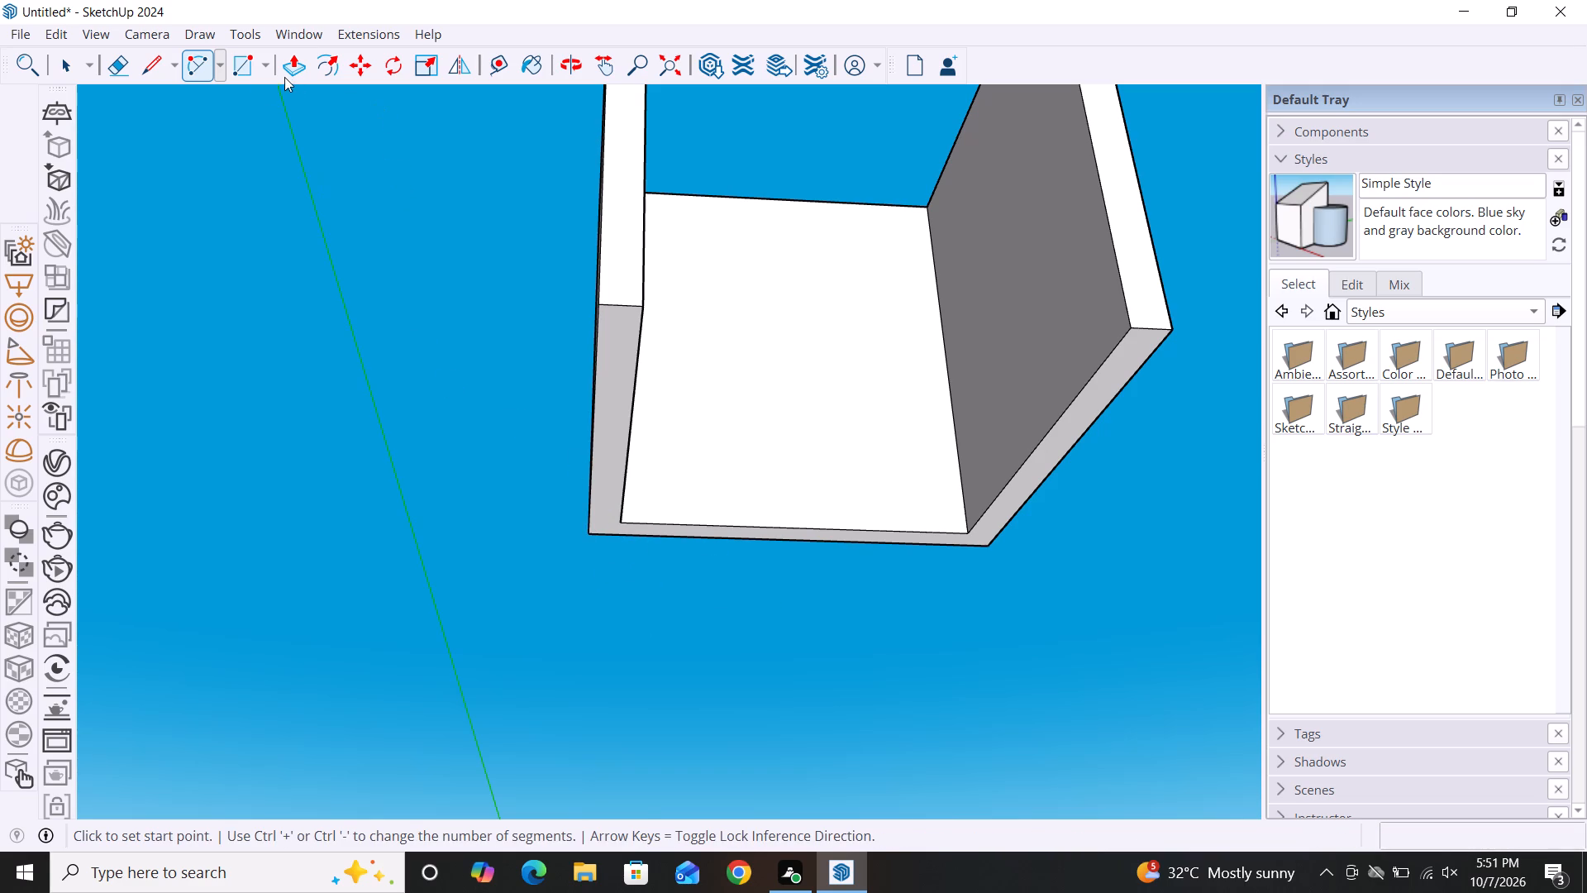
# Draw a vertical rotated rectangle 10' long and 6" deep, hanging down from the back wall's bottom outer edge.
pyautogui.click(264, 68)
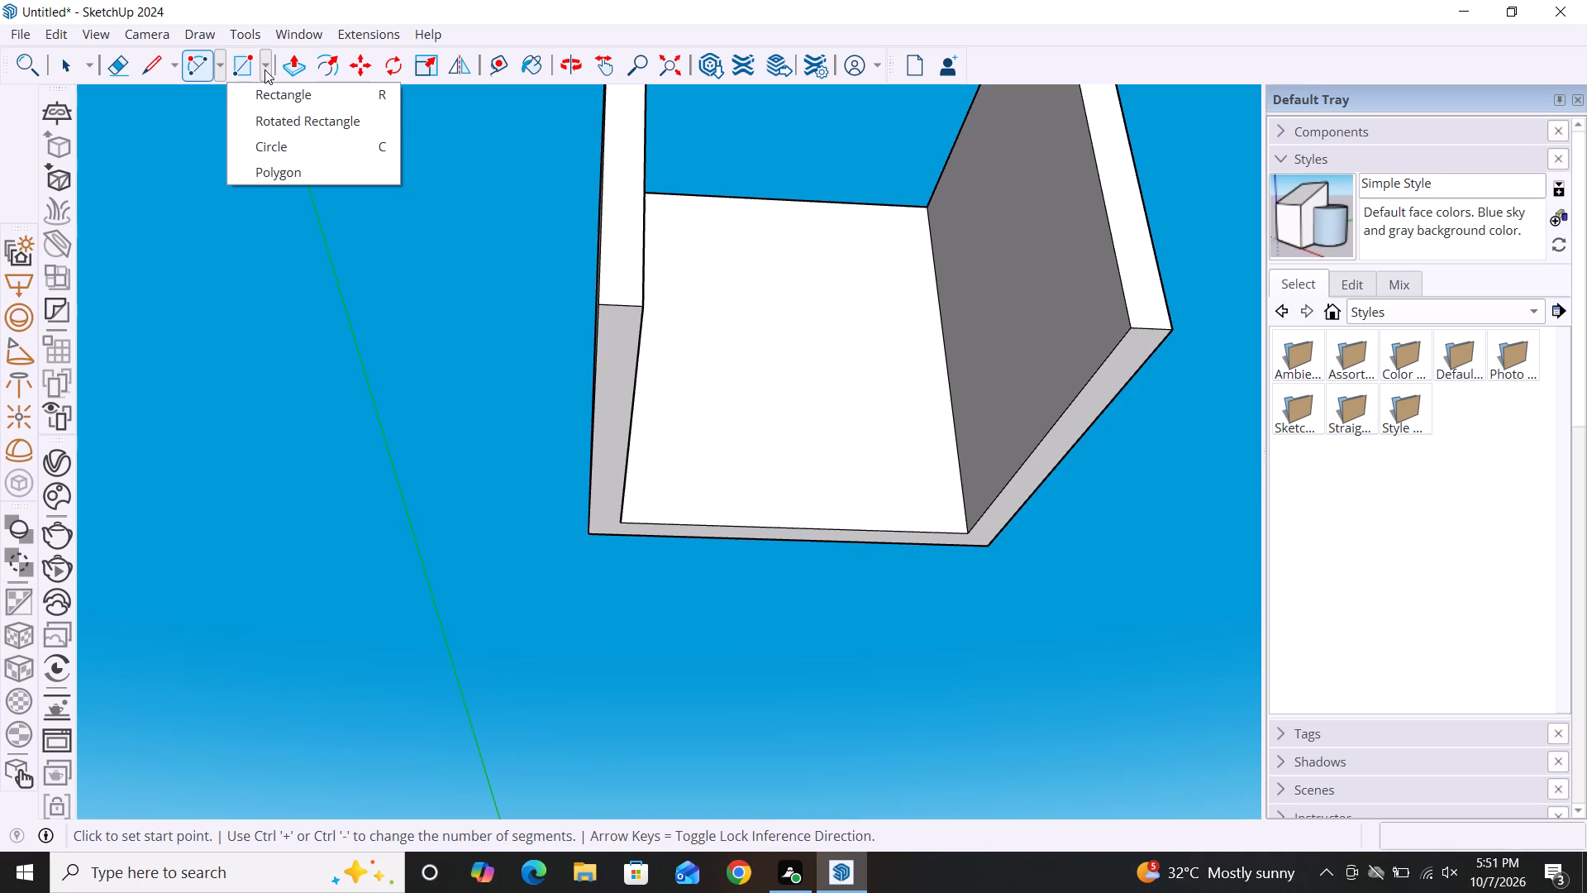
pyautogui.click(296, 119)
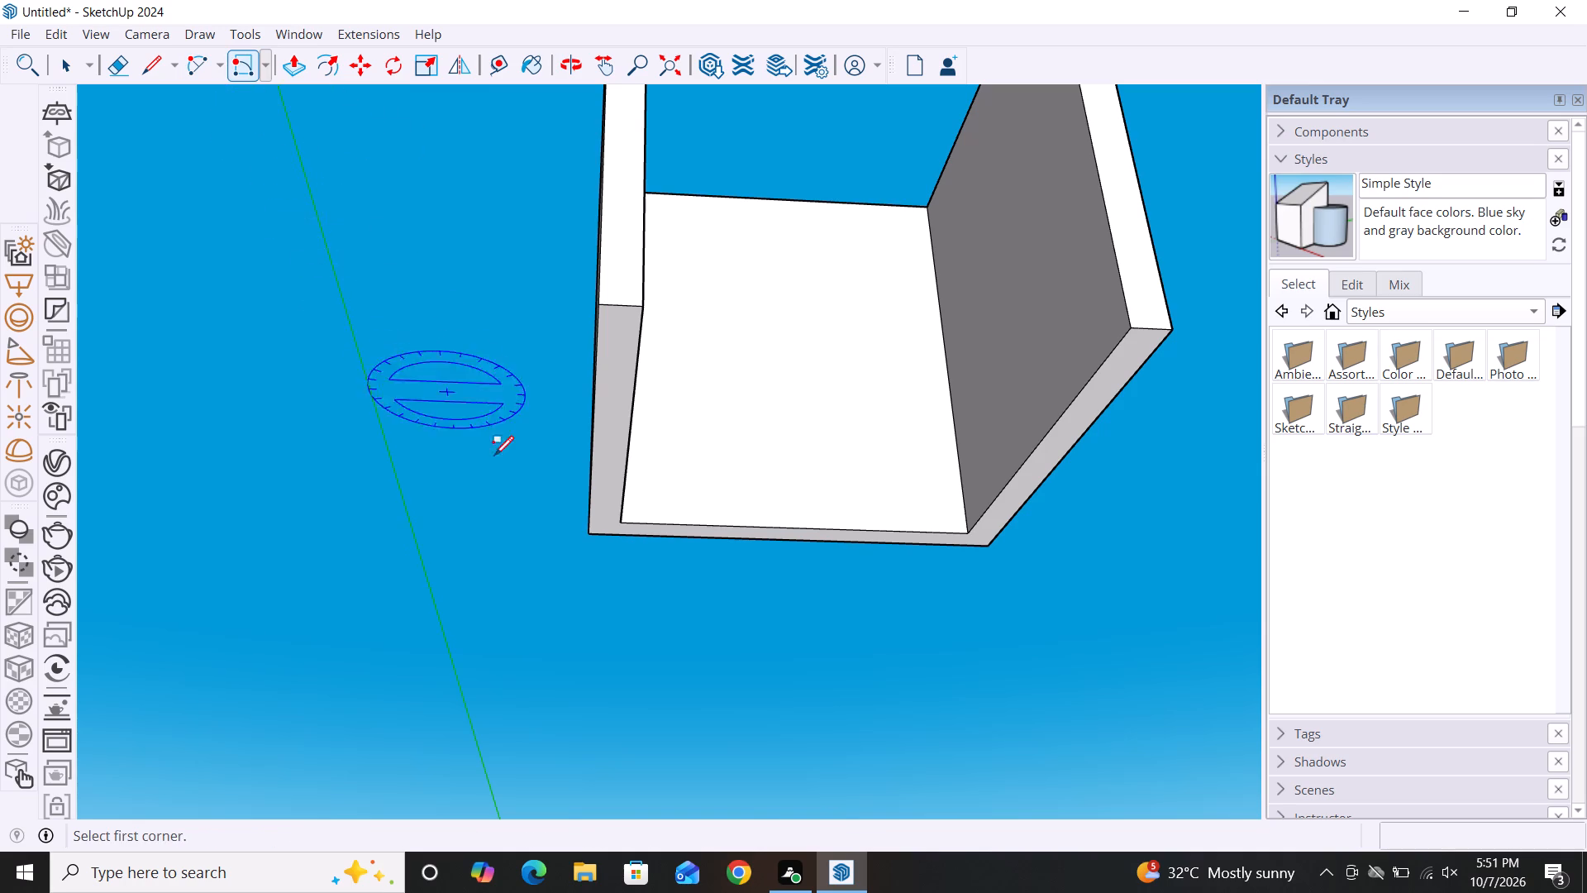
pyautogui.click(586, 533)
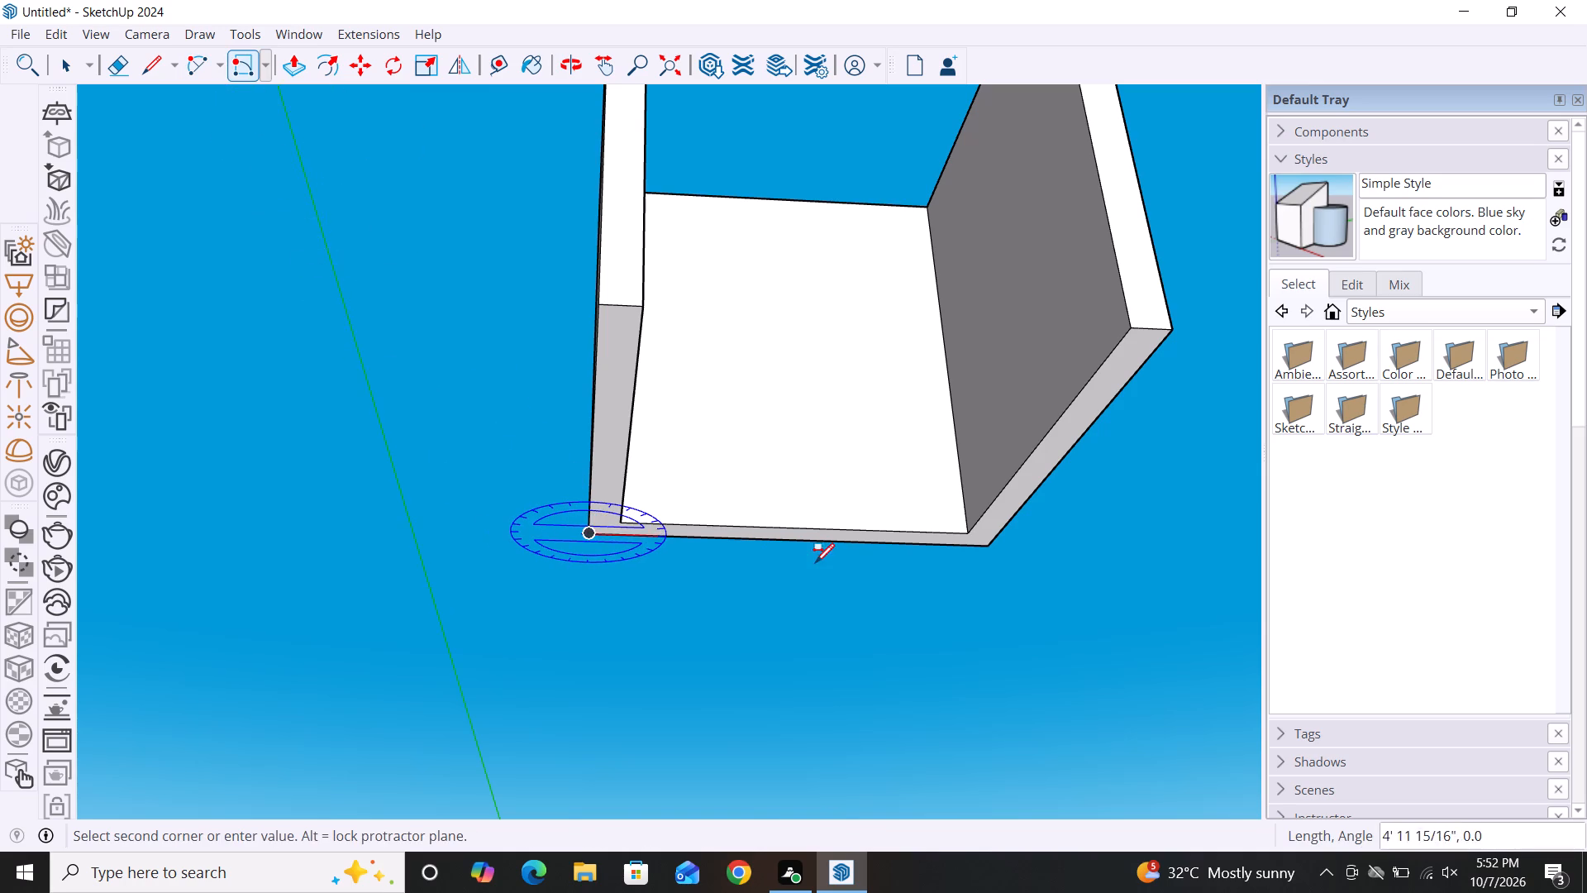
pyautogui.click(991, 547)
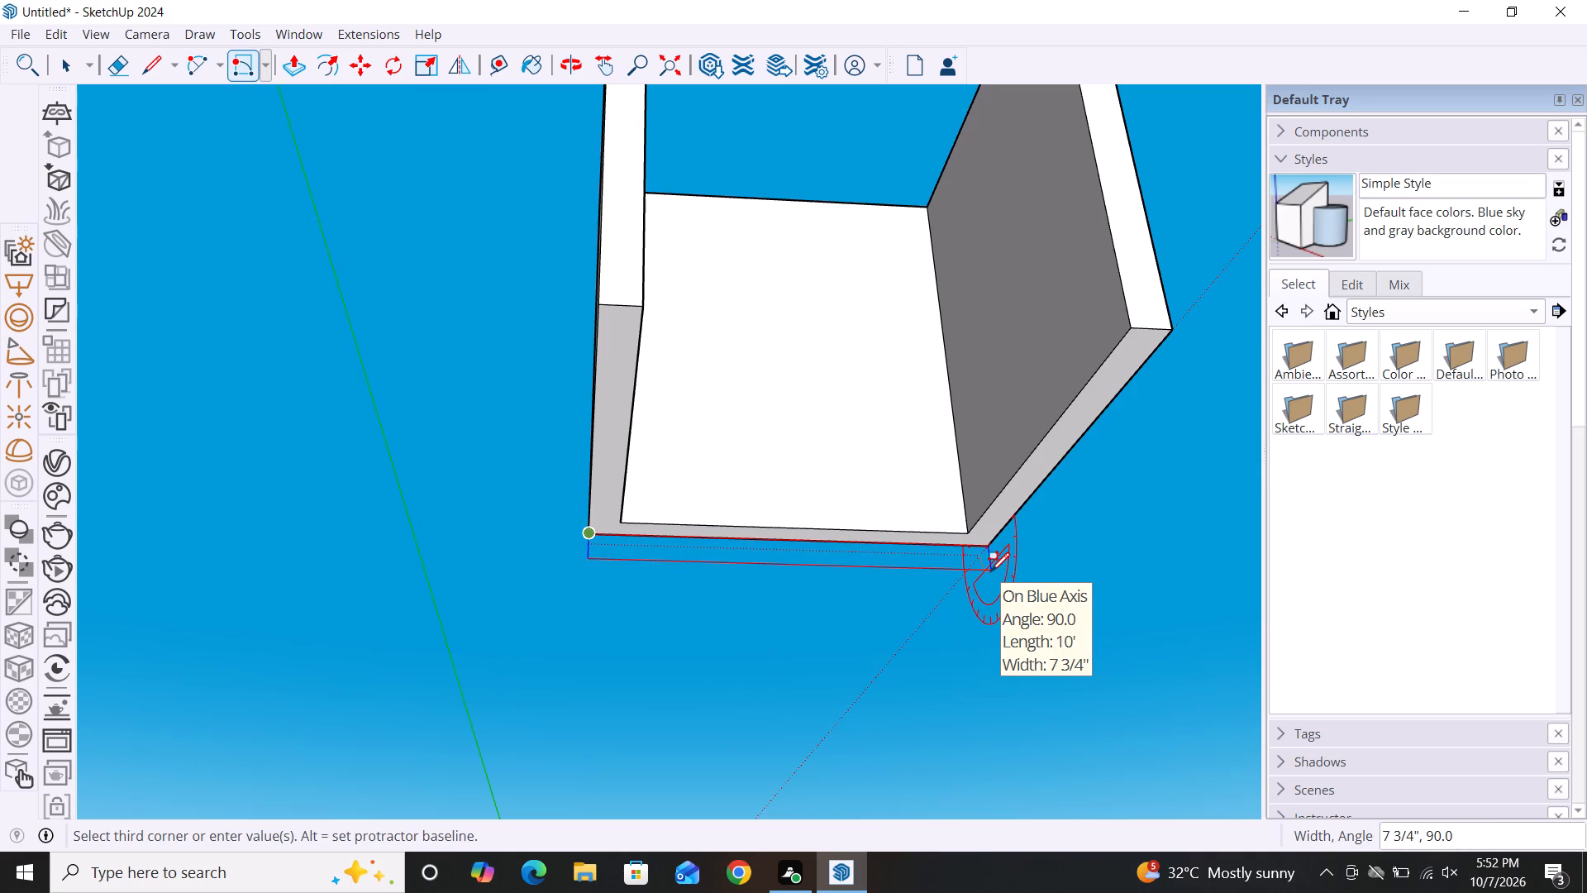
pyautogui.press('6')
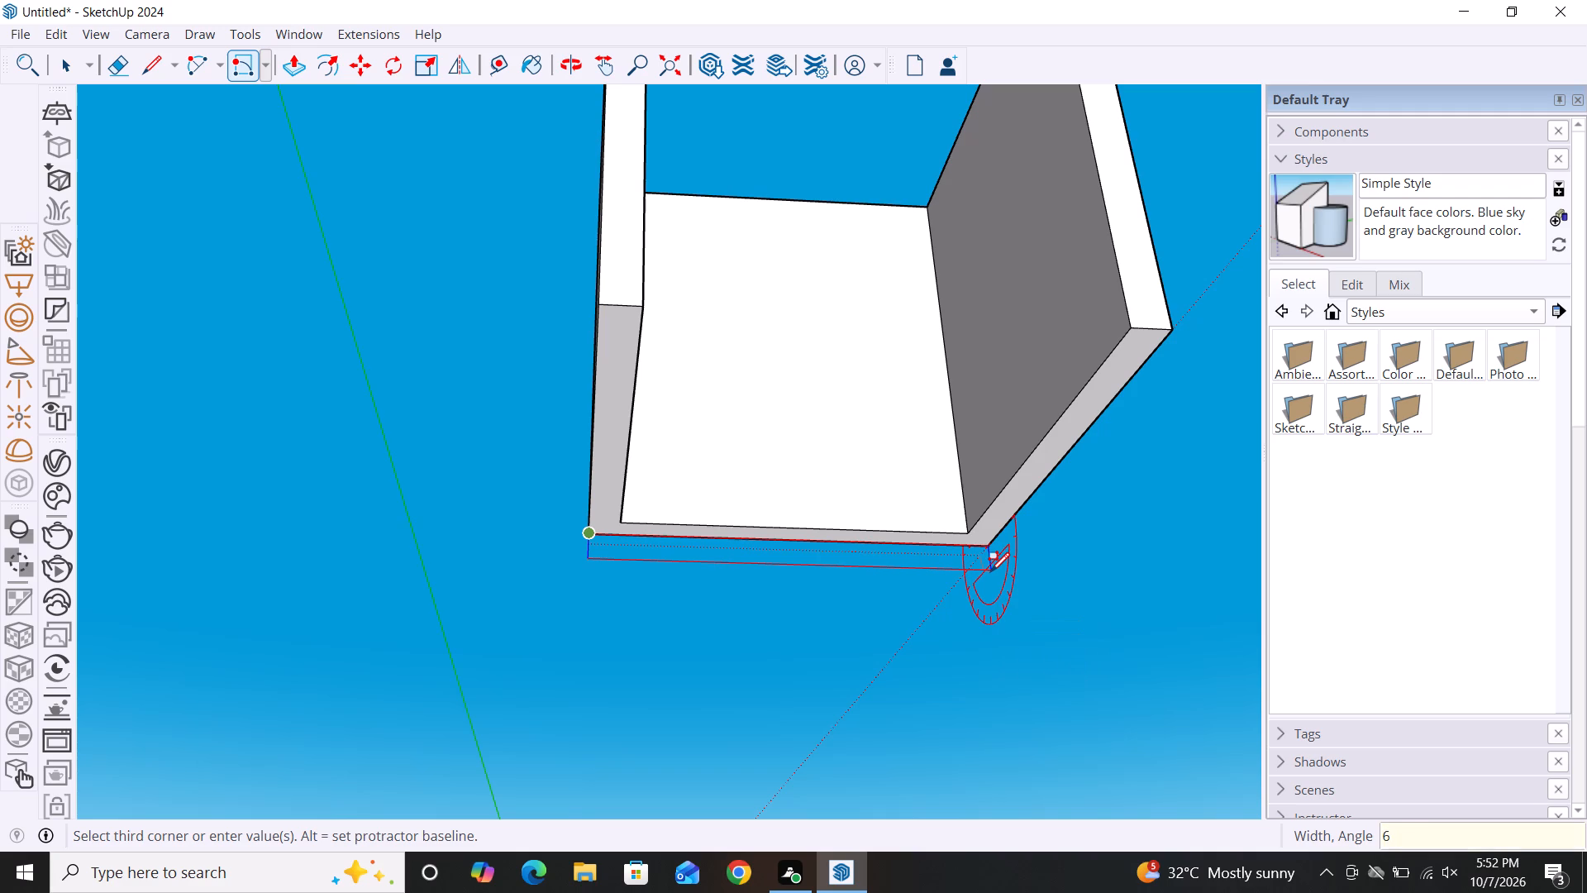
pyautogui.hotkey('shift', '"')
pyautogui.press('Return')
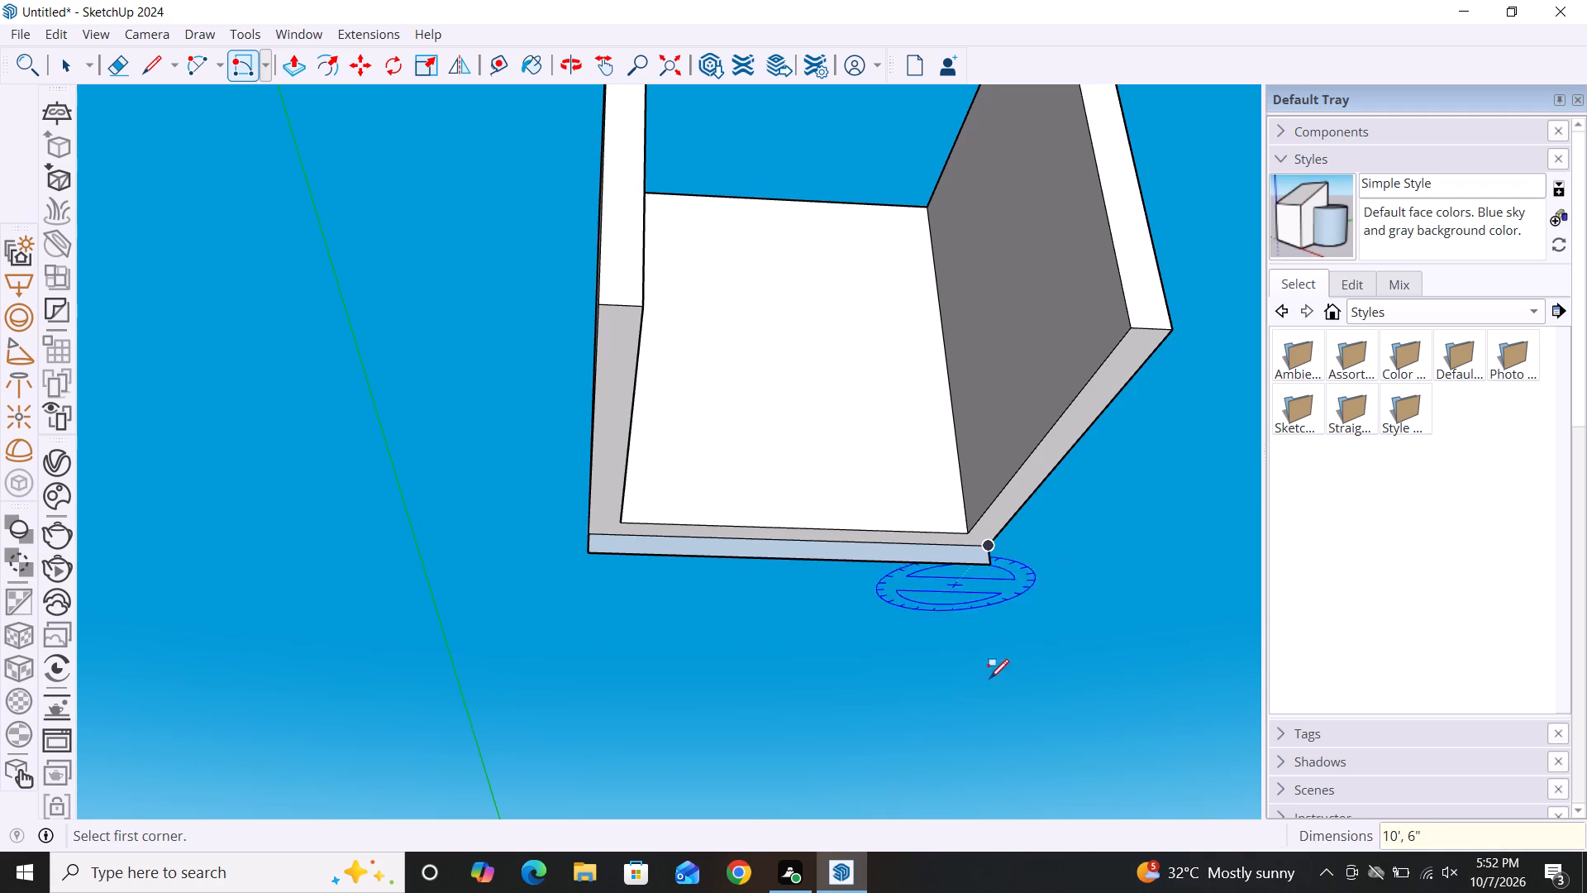
pyautogui.press('Escape')
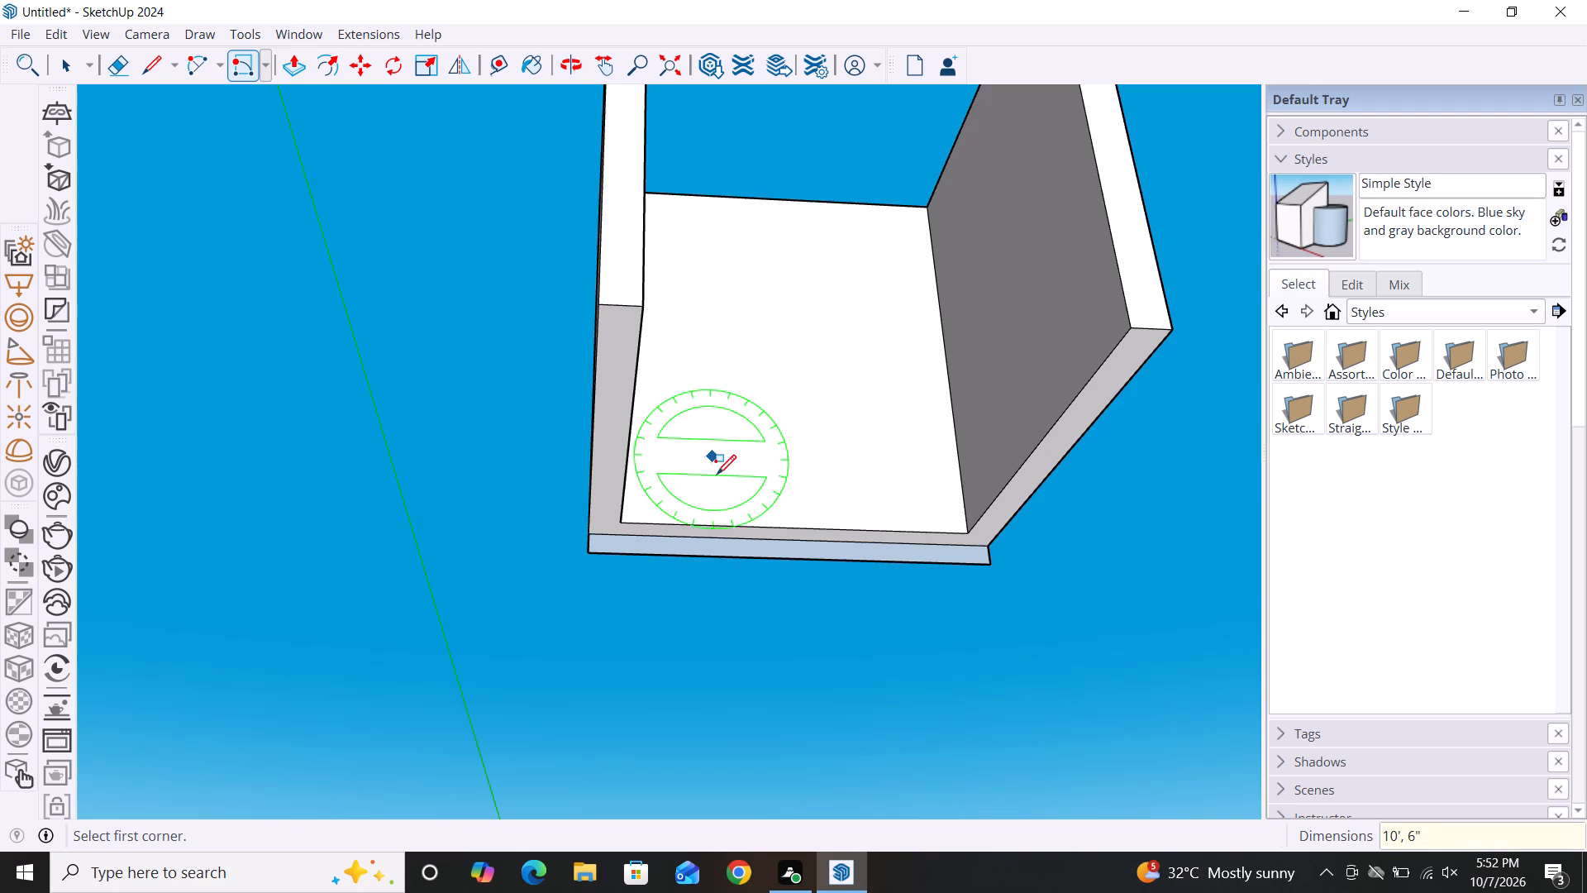
pyautogui.press('space')
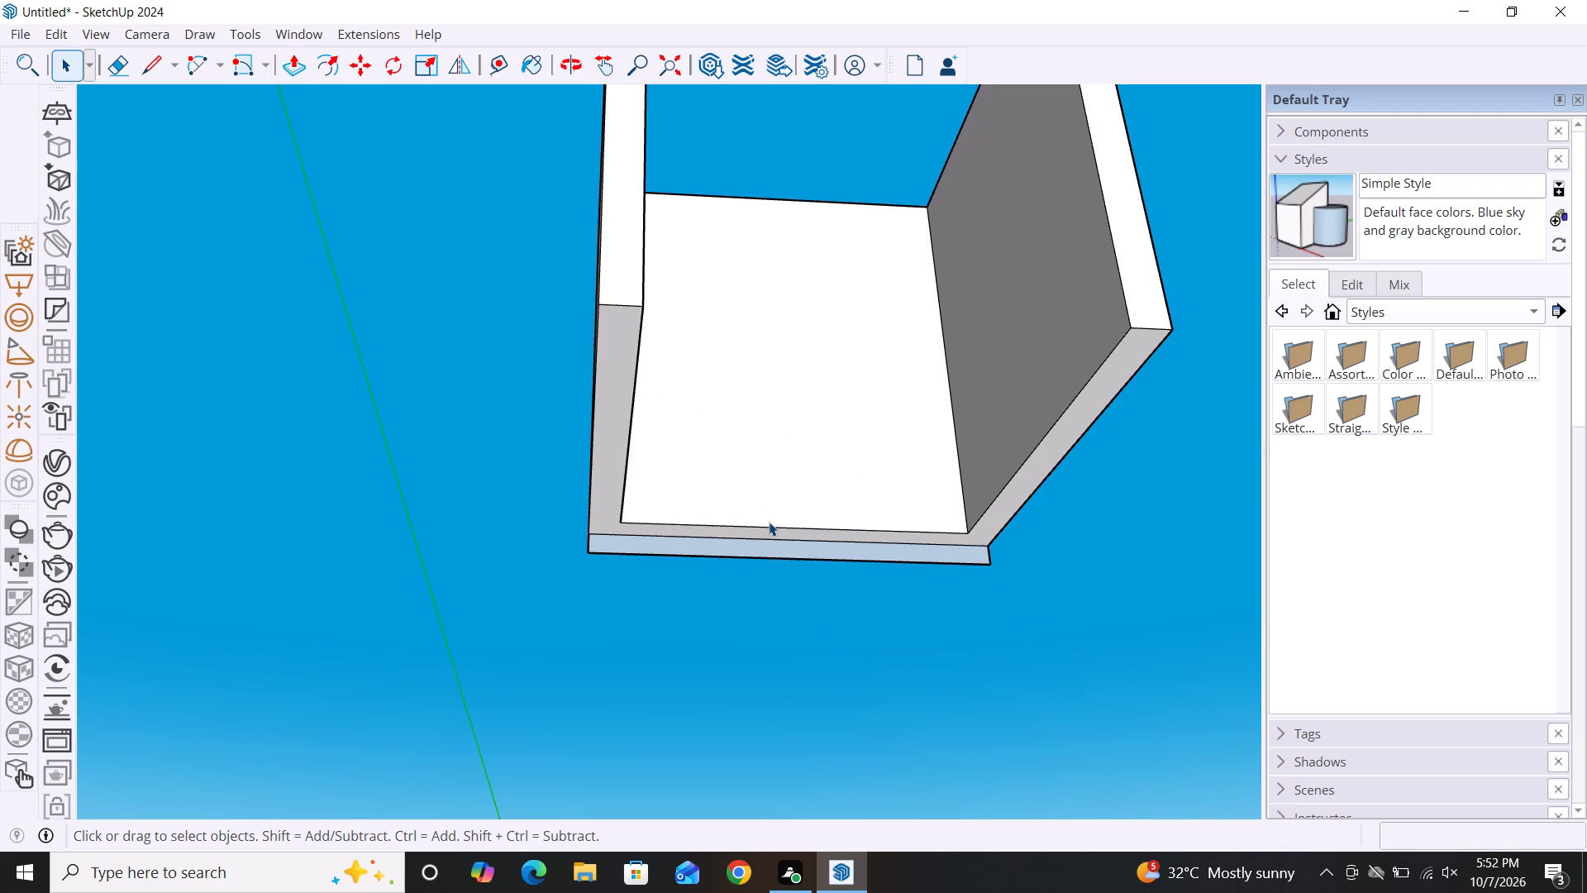
# Push/Pull the 6" strip 10' under the walls to their open front ends, forming a floor slab.
pyautogui.press('p')
pyautogui.click(779, 552)
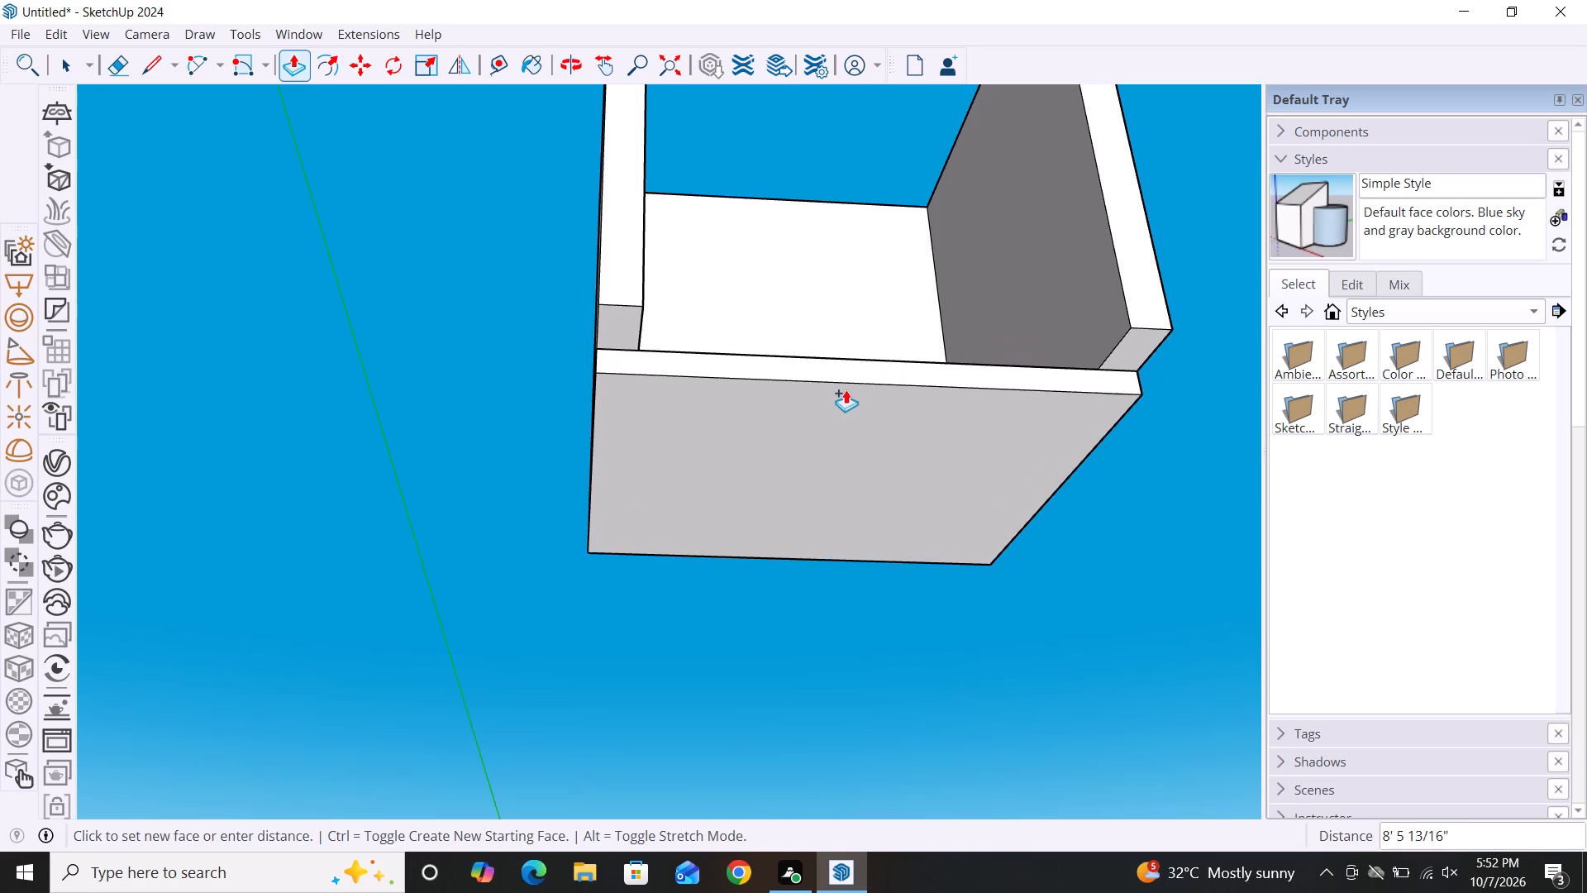
pyautogui.keyDown('alt'); pyautogui.moveTo(834, 407); pyautogui.dragTo(803, 749, button='middle'); pyautogui.keyUp('alt')
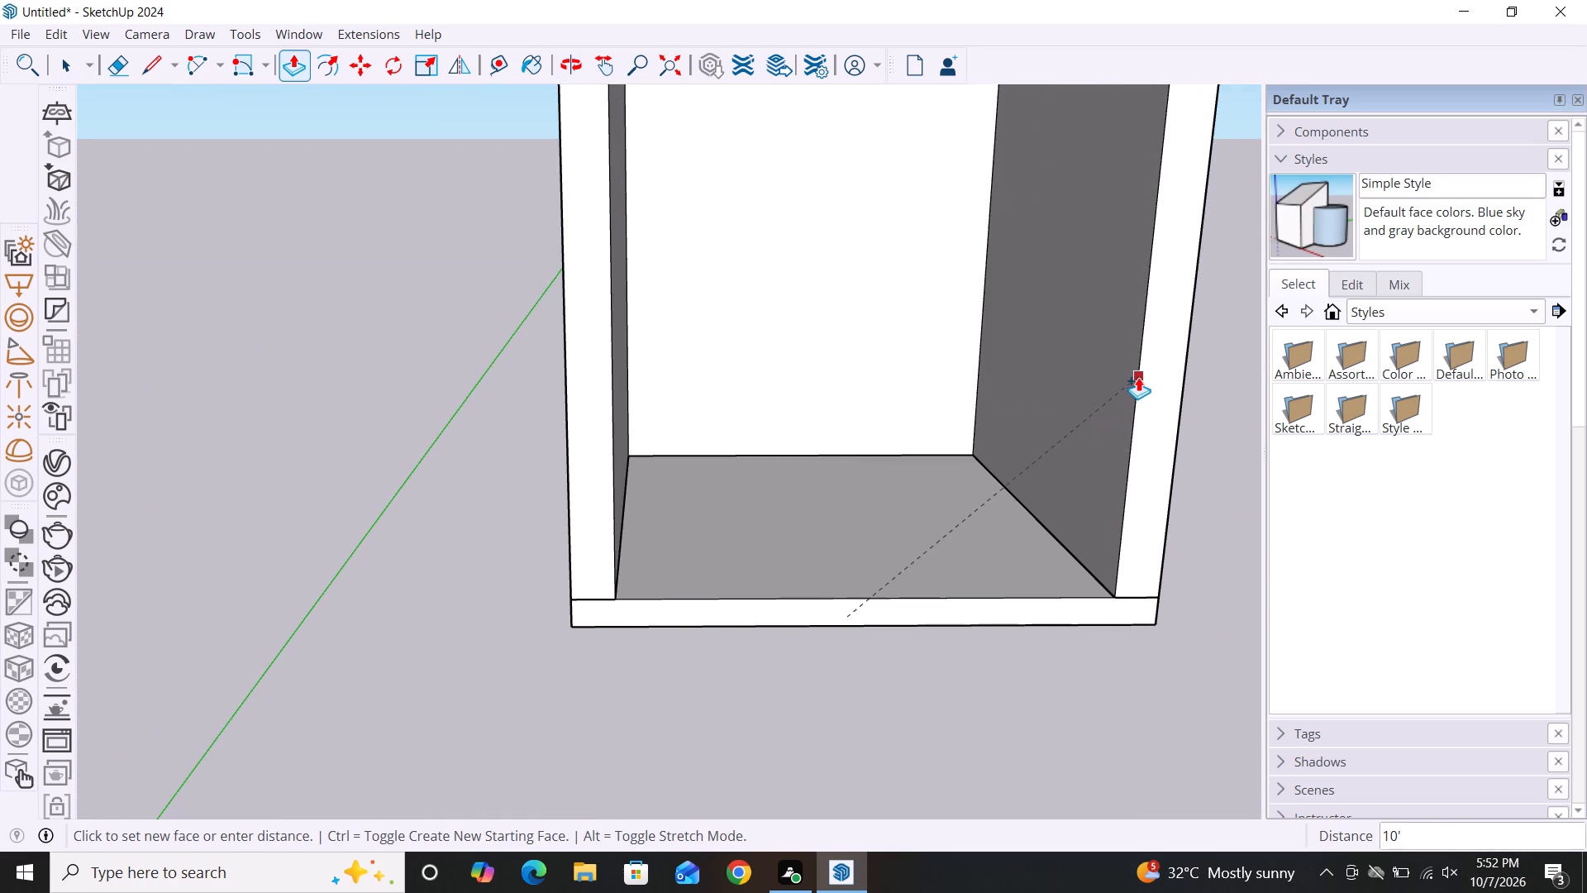
pyautogui.click(1138, 377)
# Examine the room's walls and floor slab from the open front and from above.
pyautogui.scroll(-6, 596, 602)
pyautogui.scroll(-1, 1026, 609)
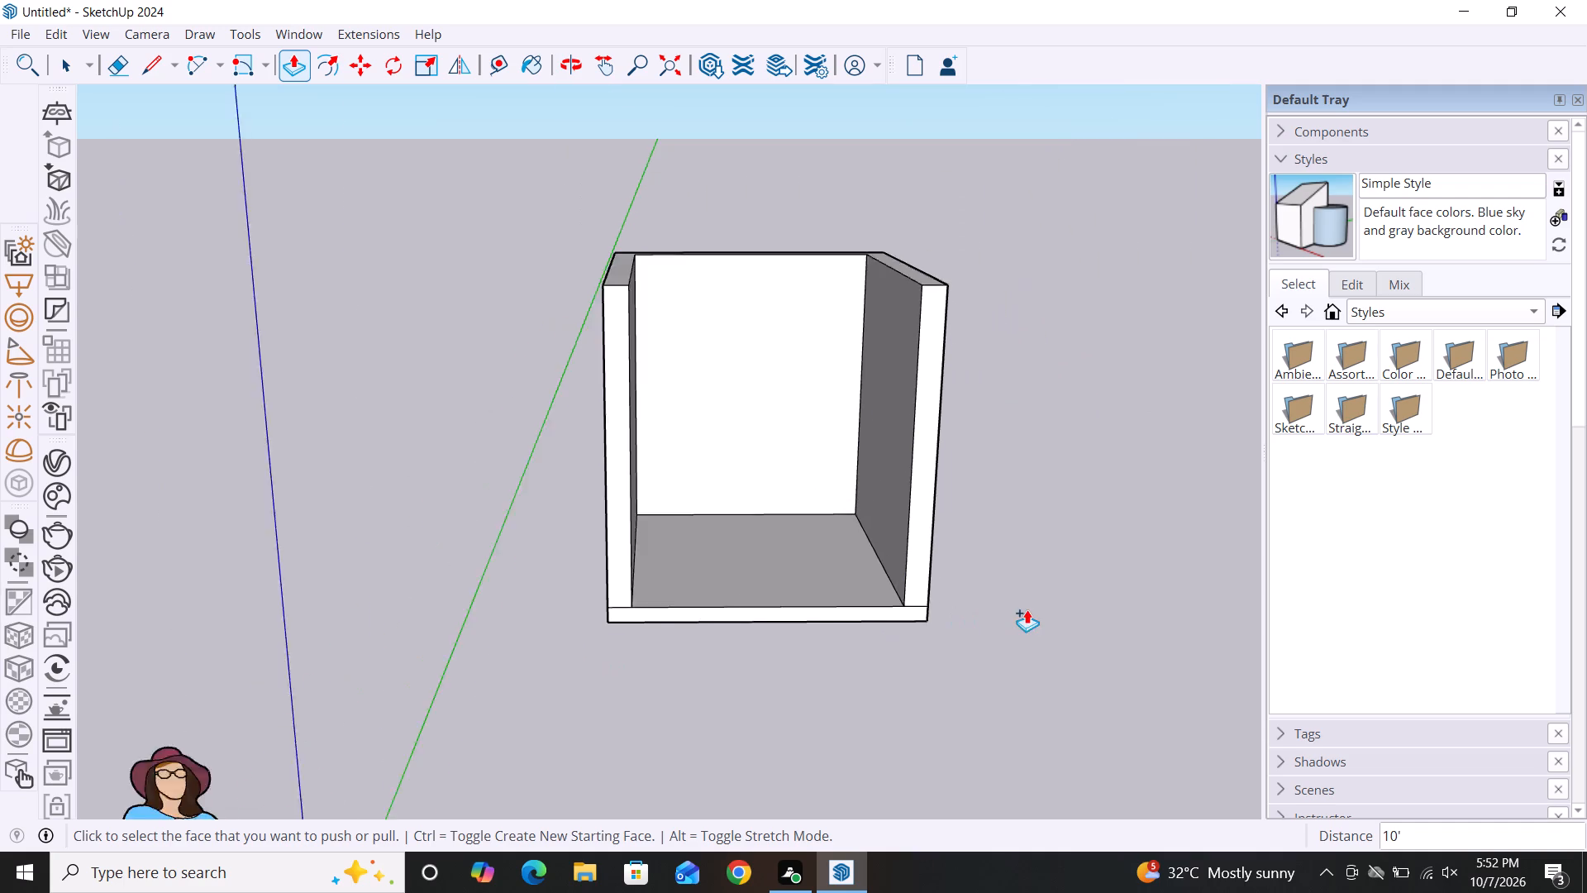
pyautogui.scroll(-1, 1027, 609)
pyautogui.scroll(4, 673, 227)
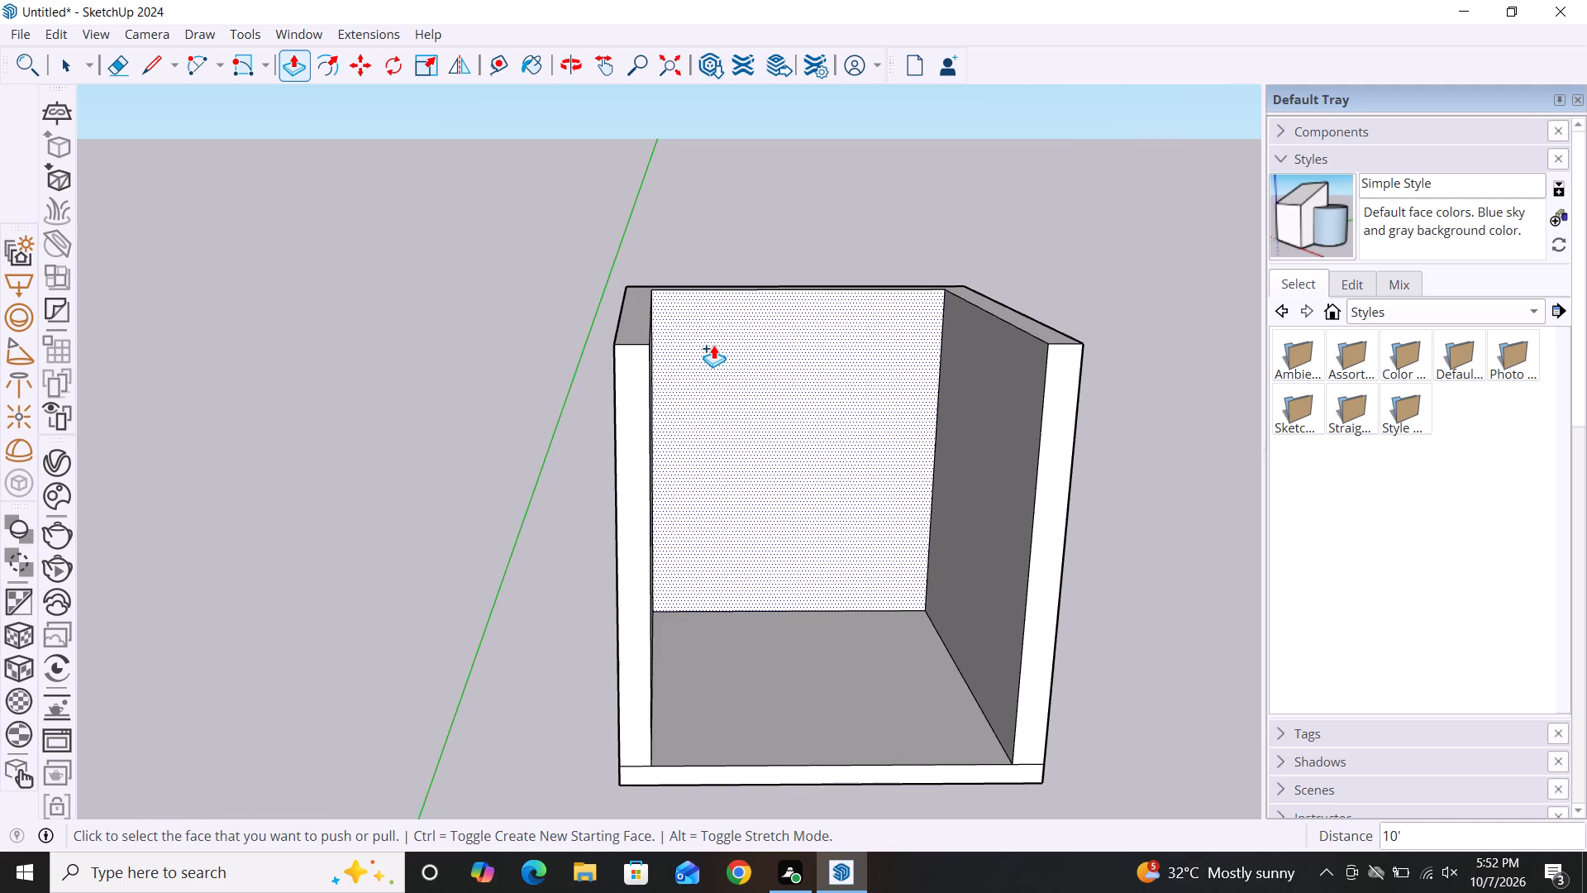
pyautogui.scroll(-3, 713, 345)
pyautogui.scroll(-2, 624, 295)
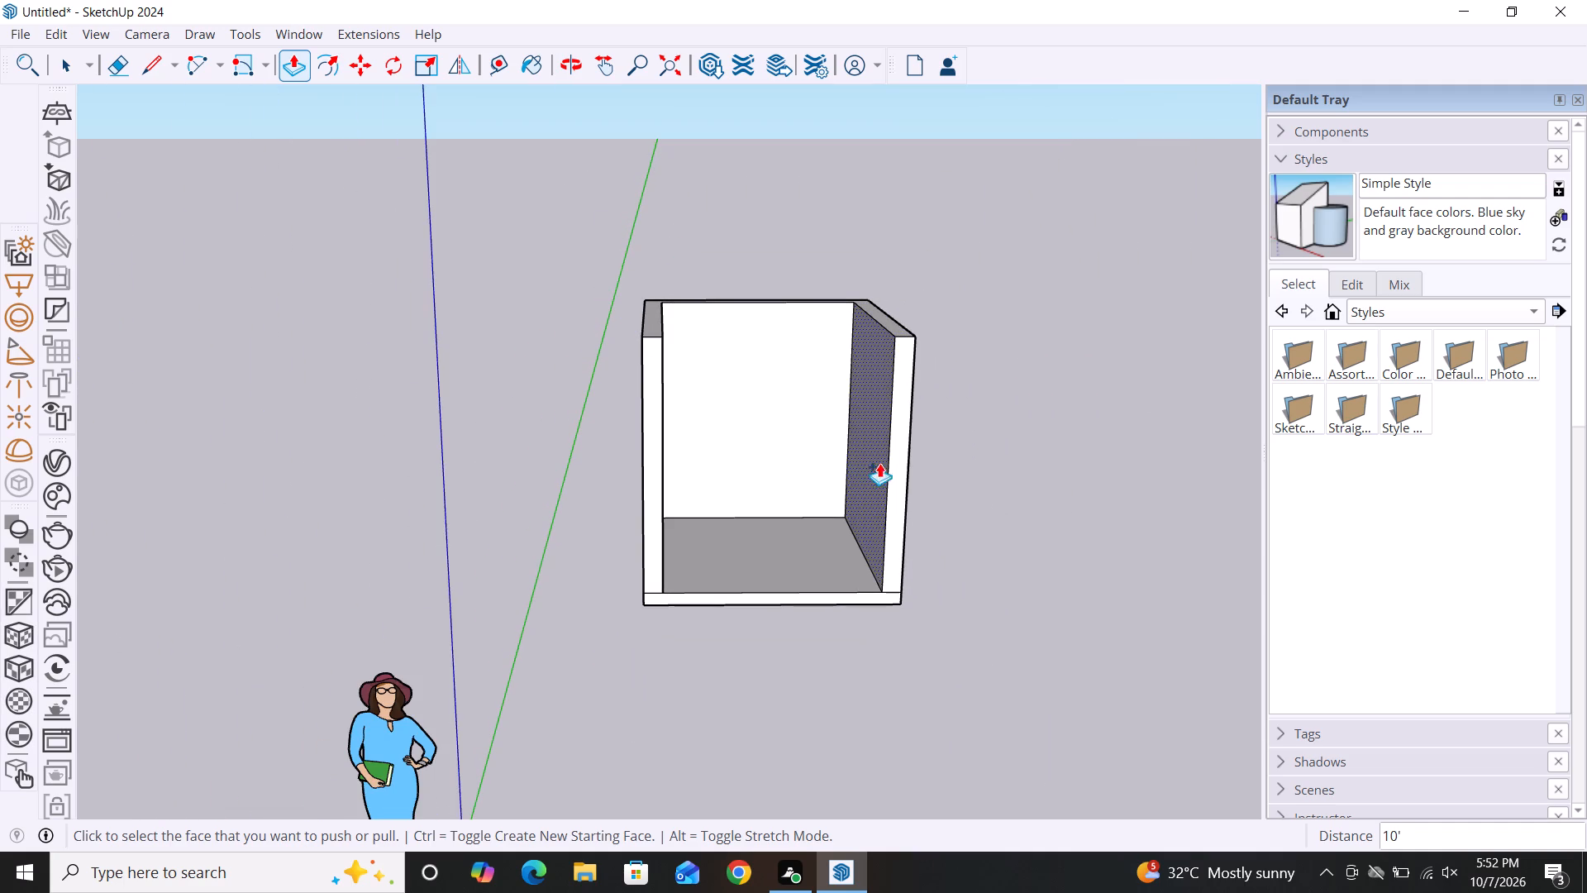
pyautogui.keyDown('alt'); pyautogui.moveTo(947, 630); pyautogui.dragTo(855, 692, button='middle'); pyautogui.keyUp('alt')
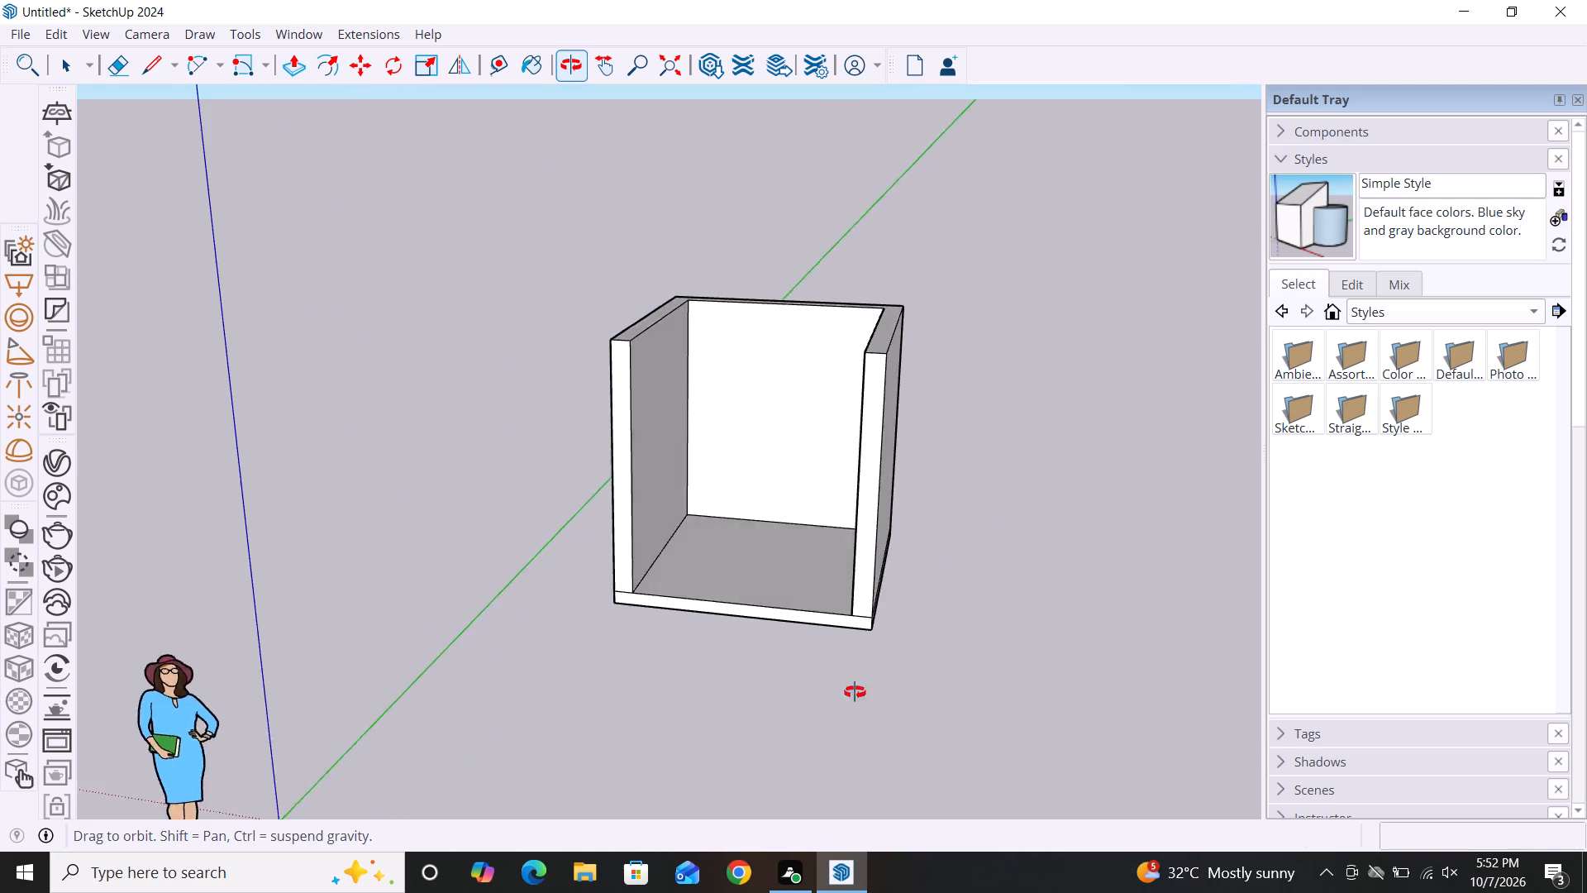
pyautogui.keyDown('alt'); pyautogui.moveTo(855, 692); pyautogui.dragTo(958, 734, button='middle'); pyautogui.keyUp('alt')
pyautogui.scroll(1, 674, 219)
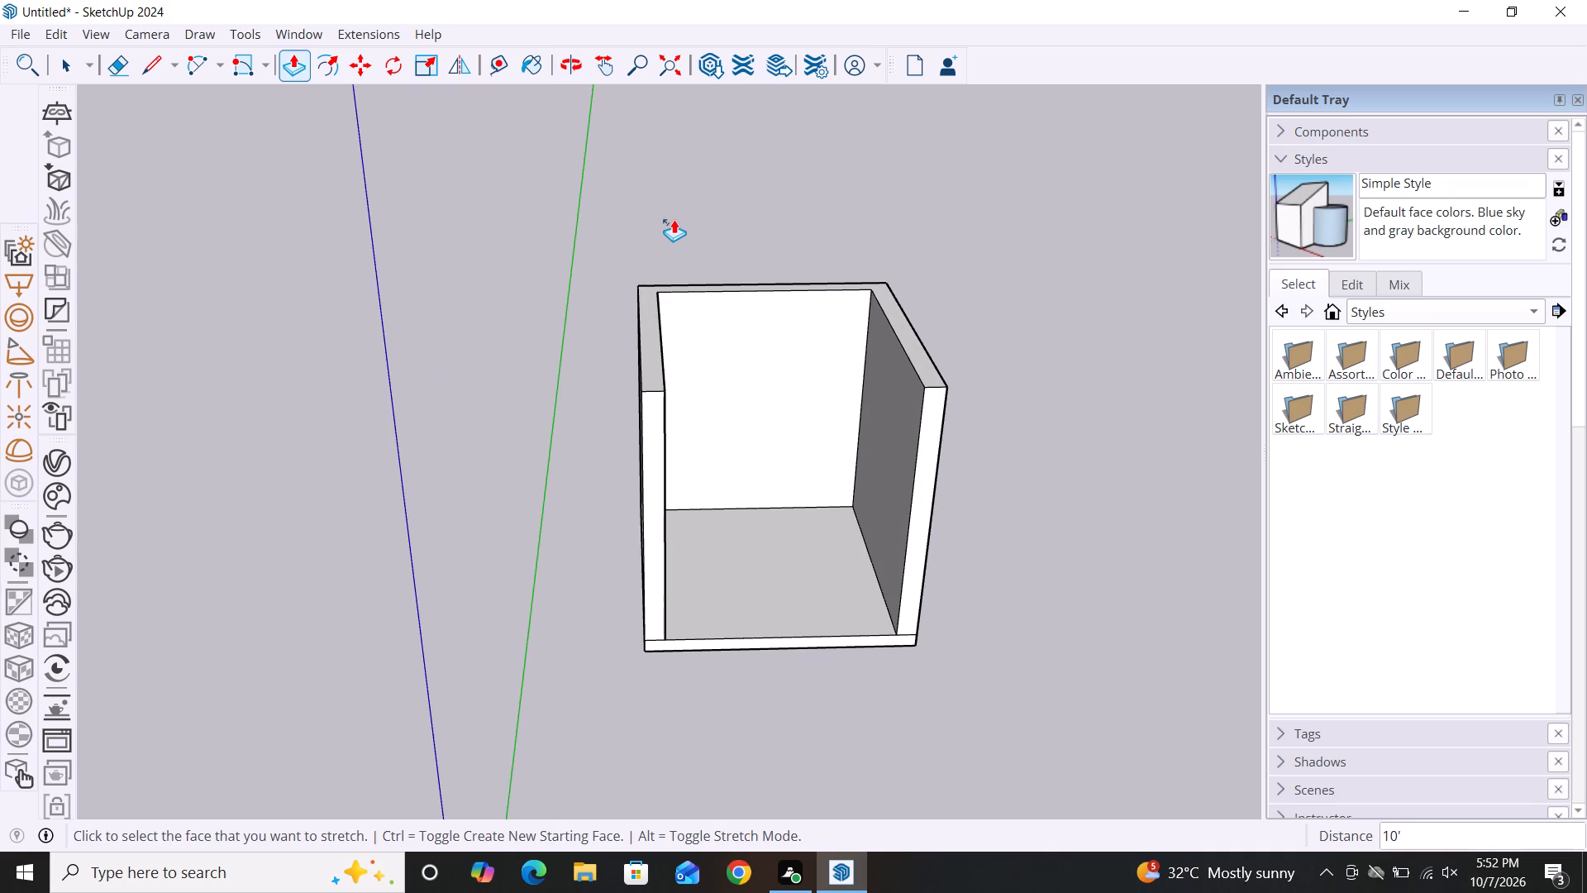
pyautogui.press('space')
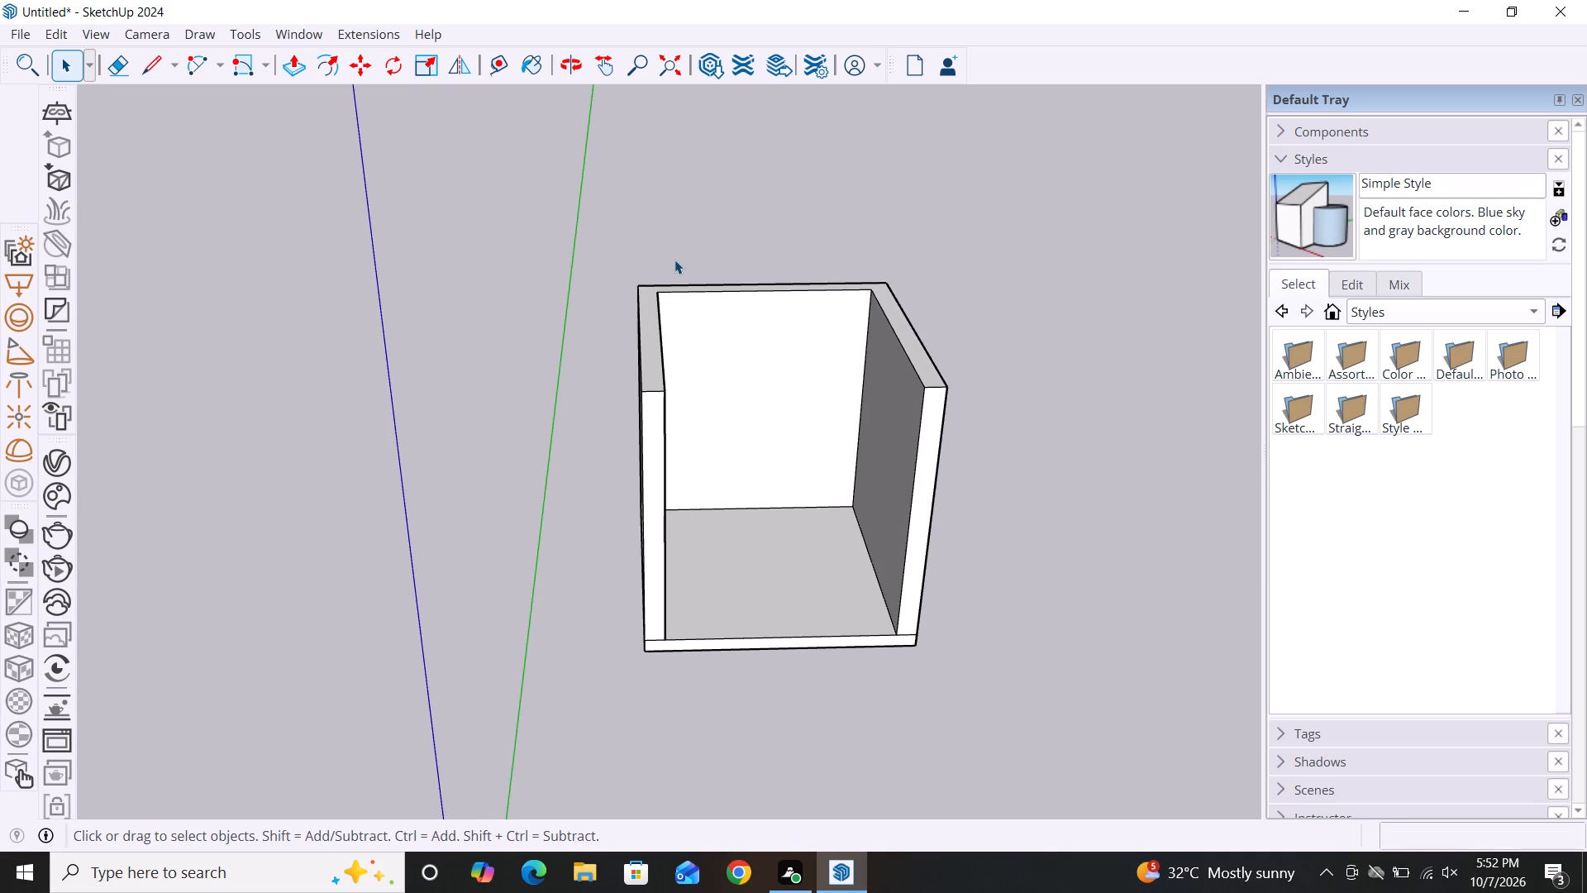
pyautogui.scroll(-2, 645, 252)
pyautogui.moveTo(815, 485); pyautogui.dragTo(787, 496, button='middle')
pyautogui.scroll(1, 787, 496)
pyautogui.scroll(-1, 787, 496)
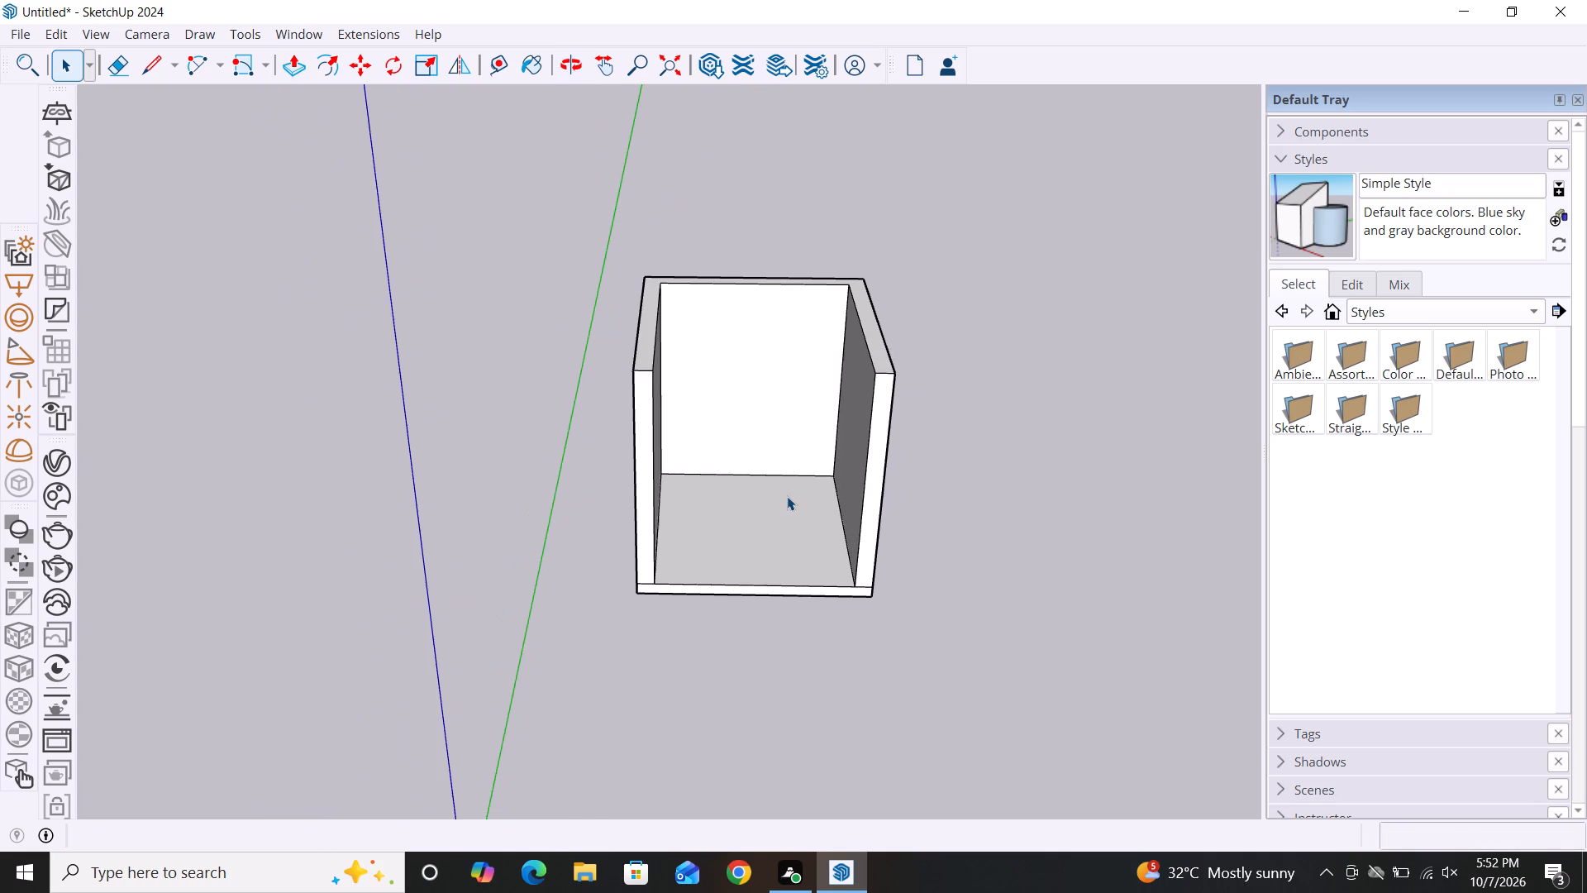
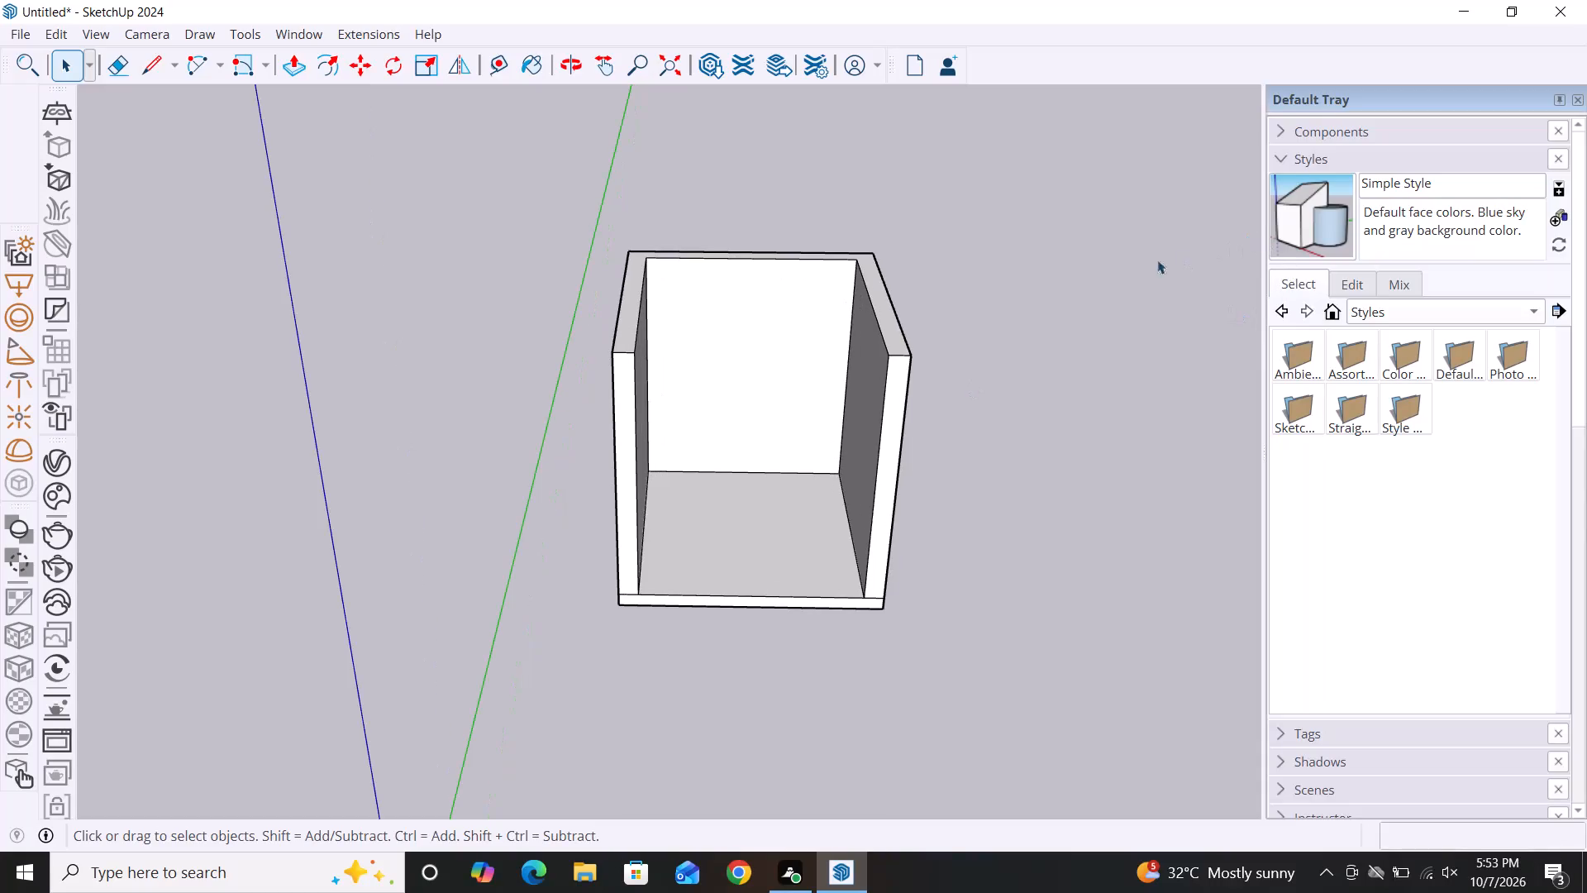
# Examine the room's walls and floor slab from the open front, the outer side and above.
pyautogui.scroll(-2, 963, 292)
pyautogui.scroll(4, 884, 331)
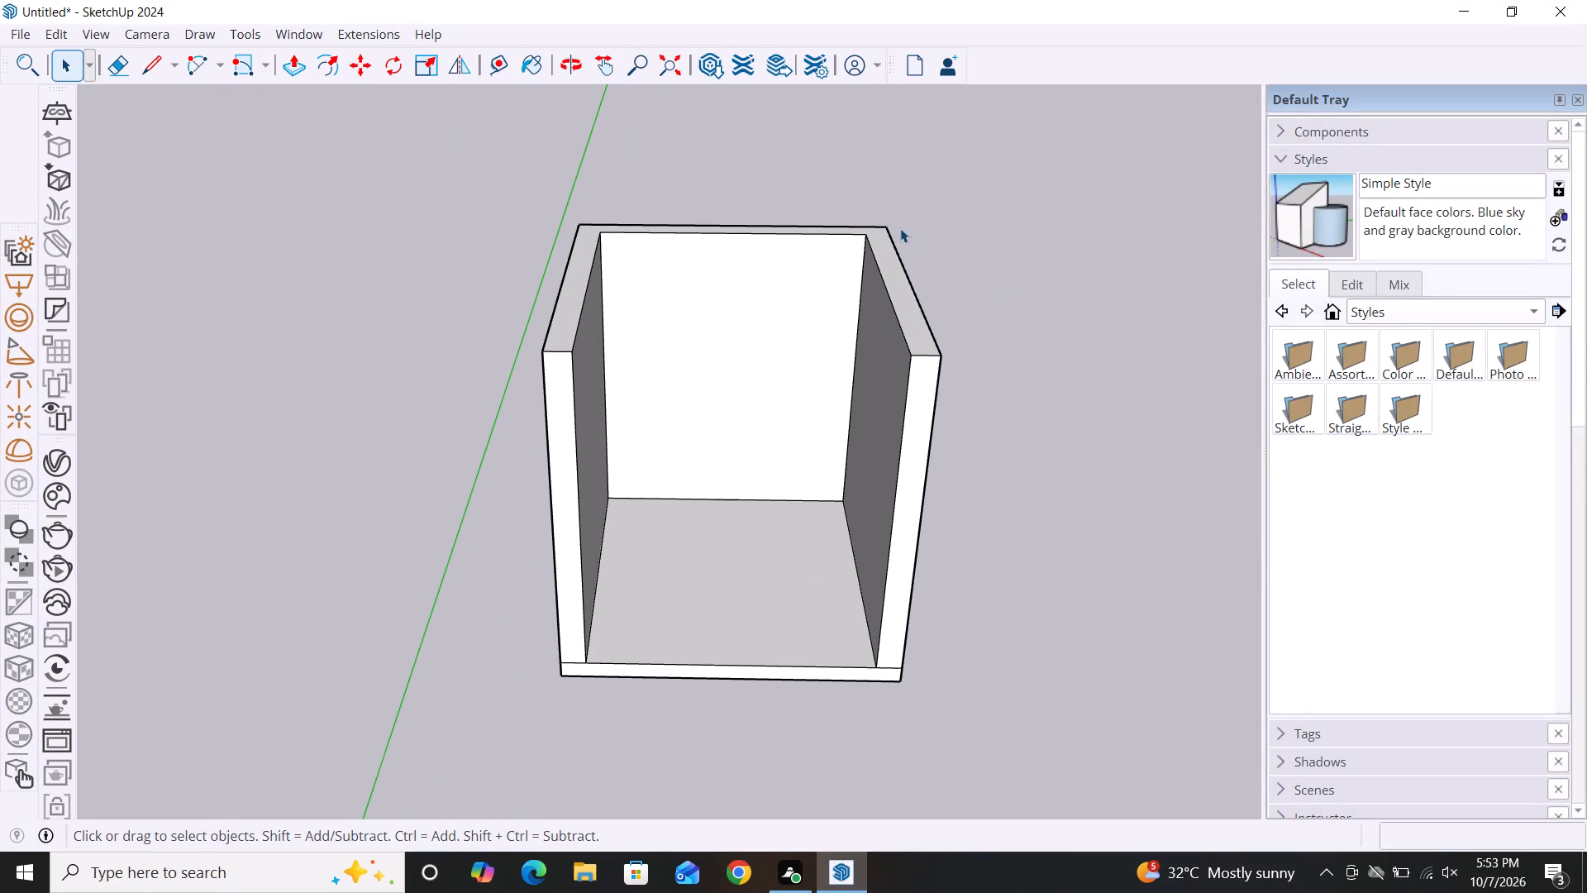
pyautogui.scroll(-1, 894, 241)
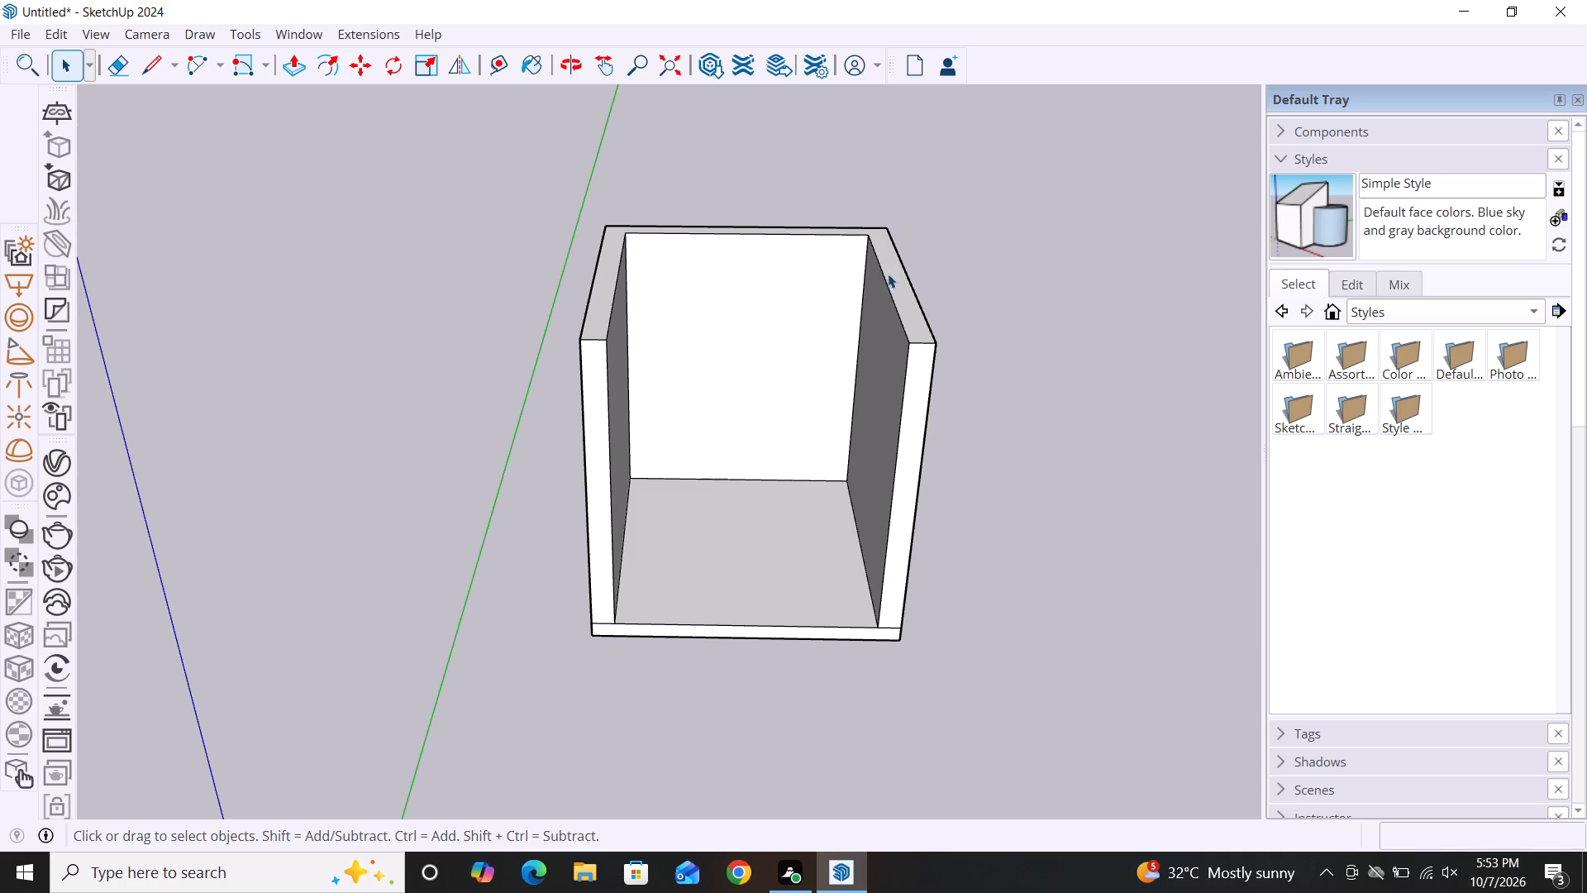
pyautogui.scroll(-2, 722, 375)
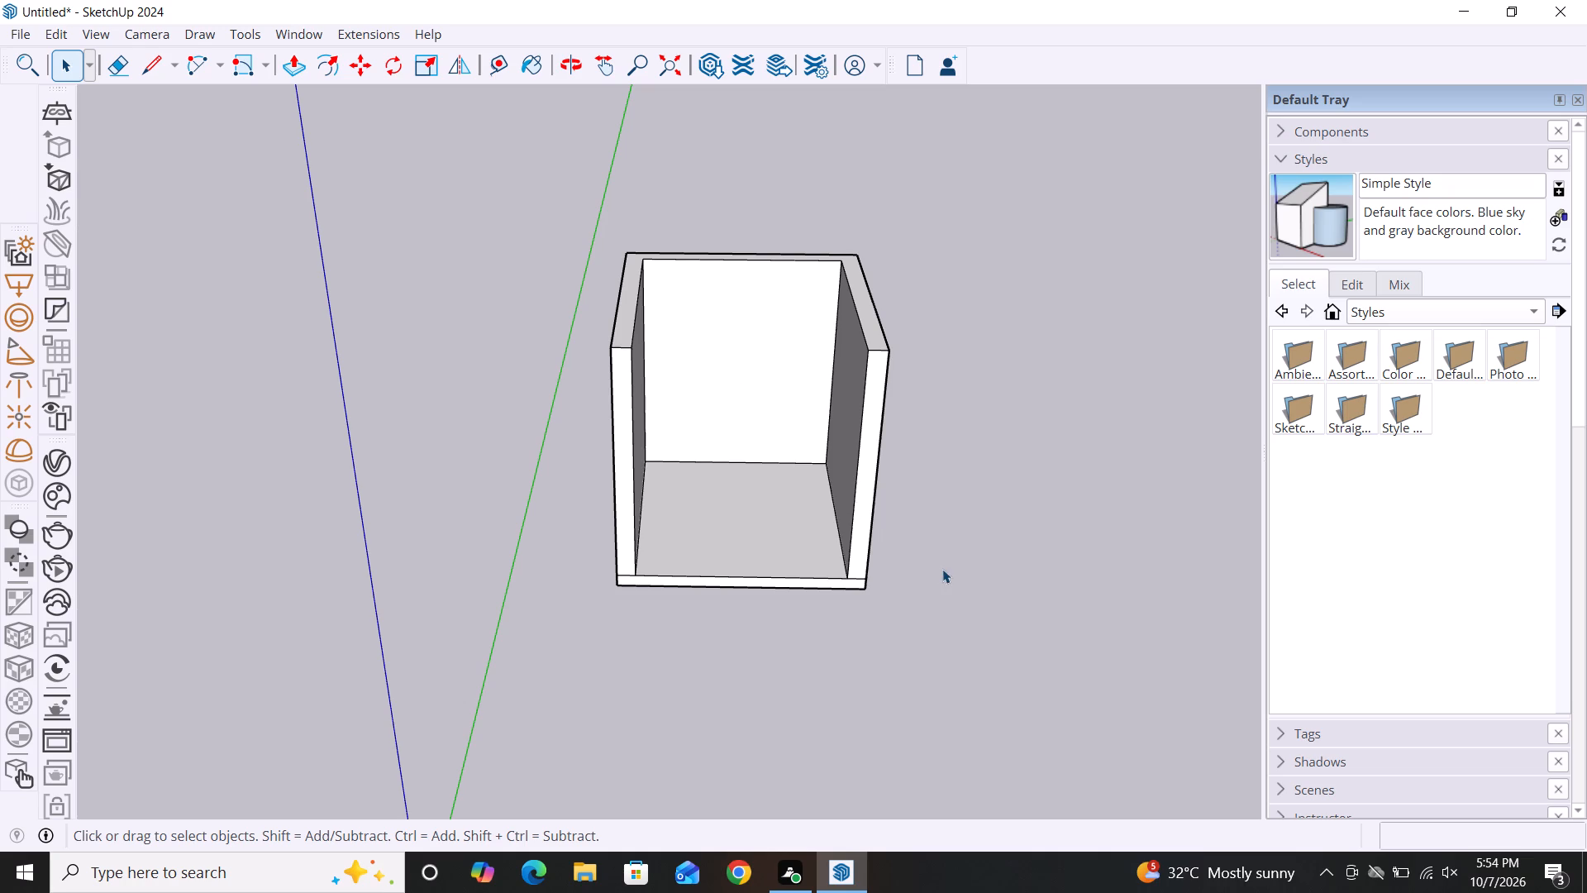
pyautogui.keyDown('alt'); pyautogui.moveTo(919, 571); pyautogui.dragTo(531, 526, button='middle'); pyautogui.keyUp('alt')
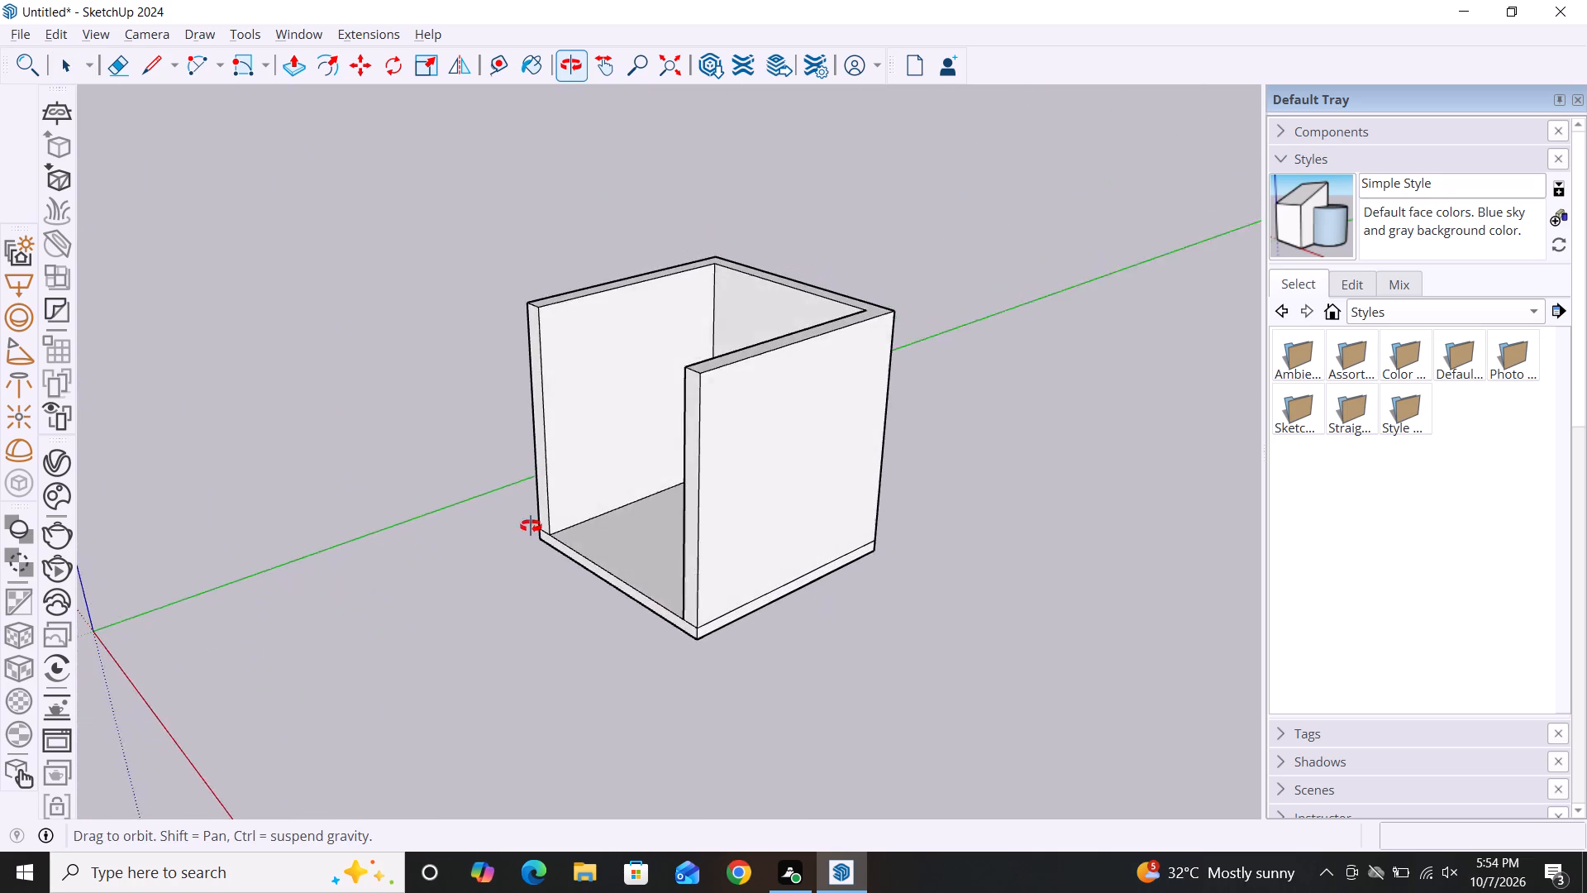
pyautogui.keyDown('alt'); pyautogui.moveTo(531, 526); pyautogui.dragTo(534, 448, button='middle'); pyautogui.keyUp('alt')
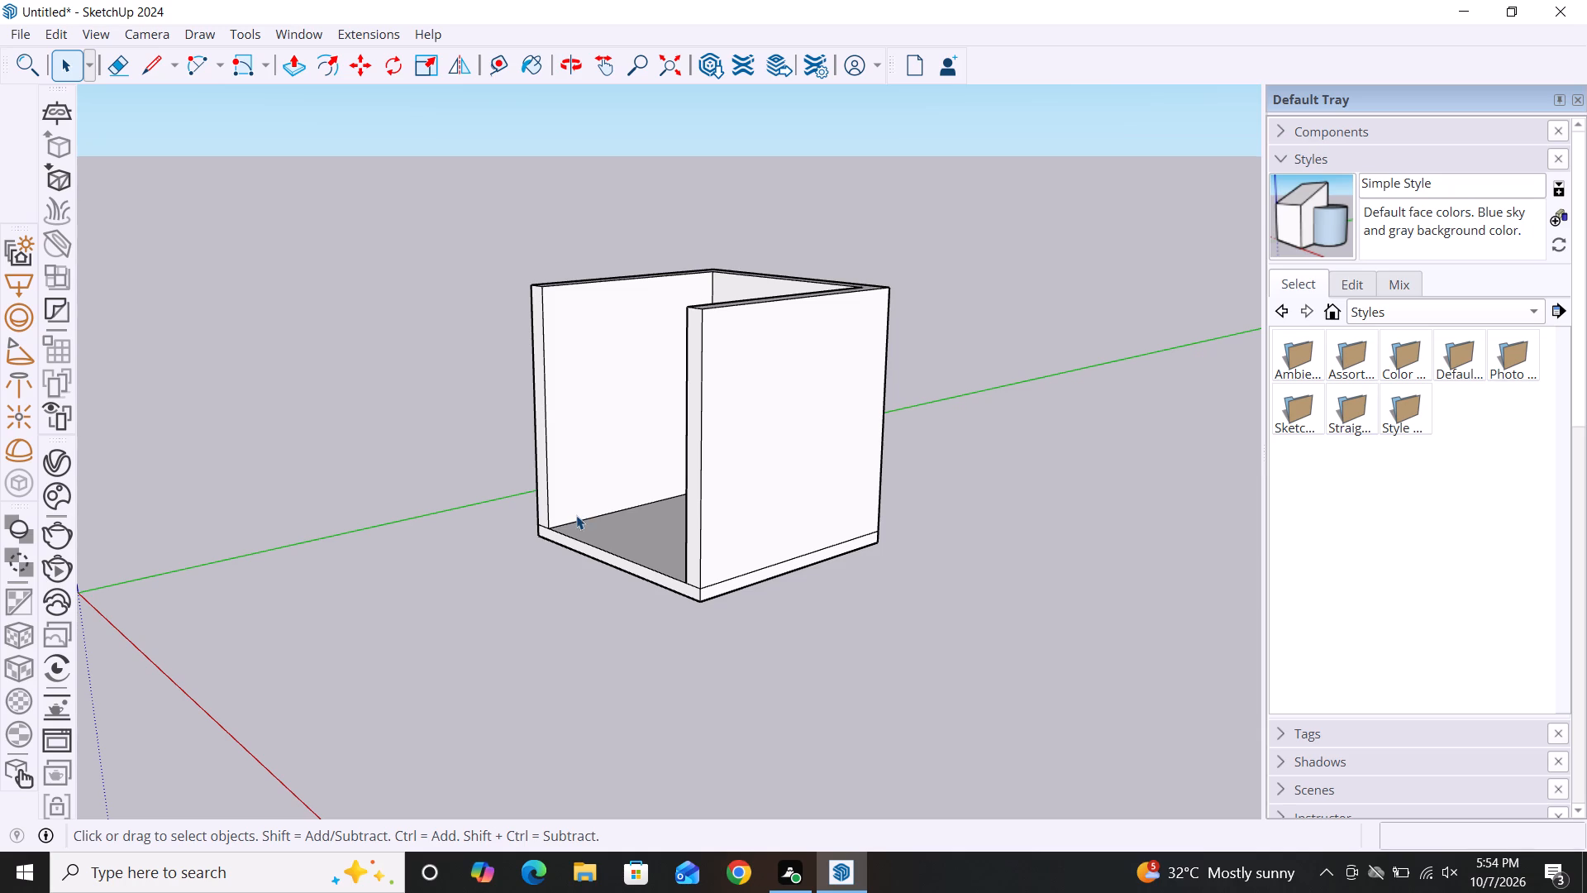
pyautogui.keyDown('alt'); pyautogui.moveTo(560, 583); pyautogui.dragTo(698, 666, button='middle'); pyautogui.keyUp('alt')
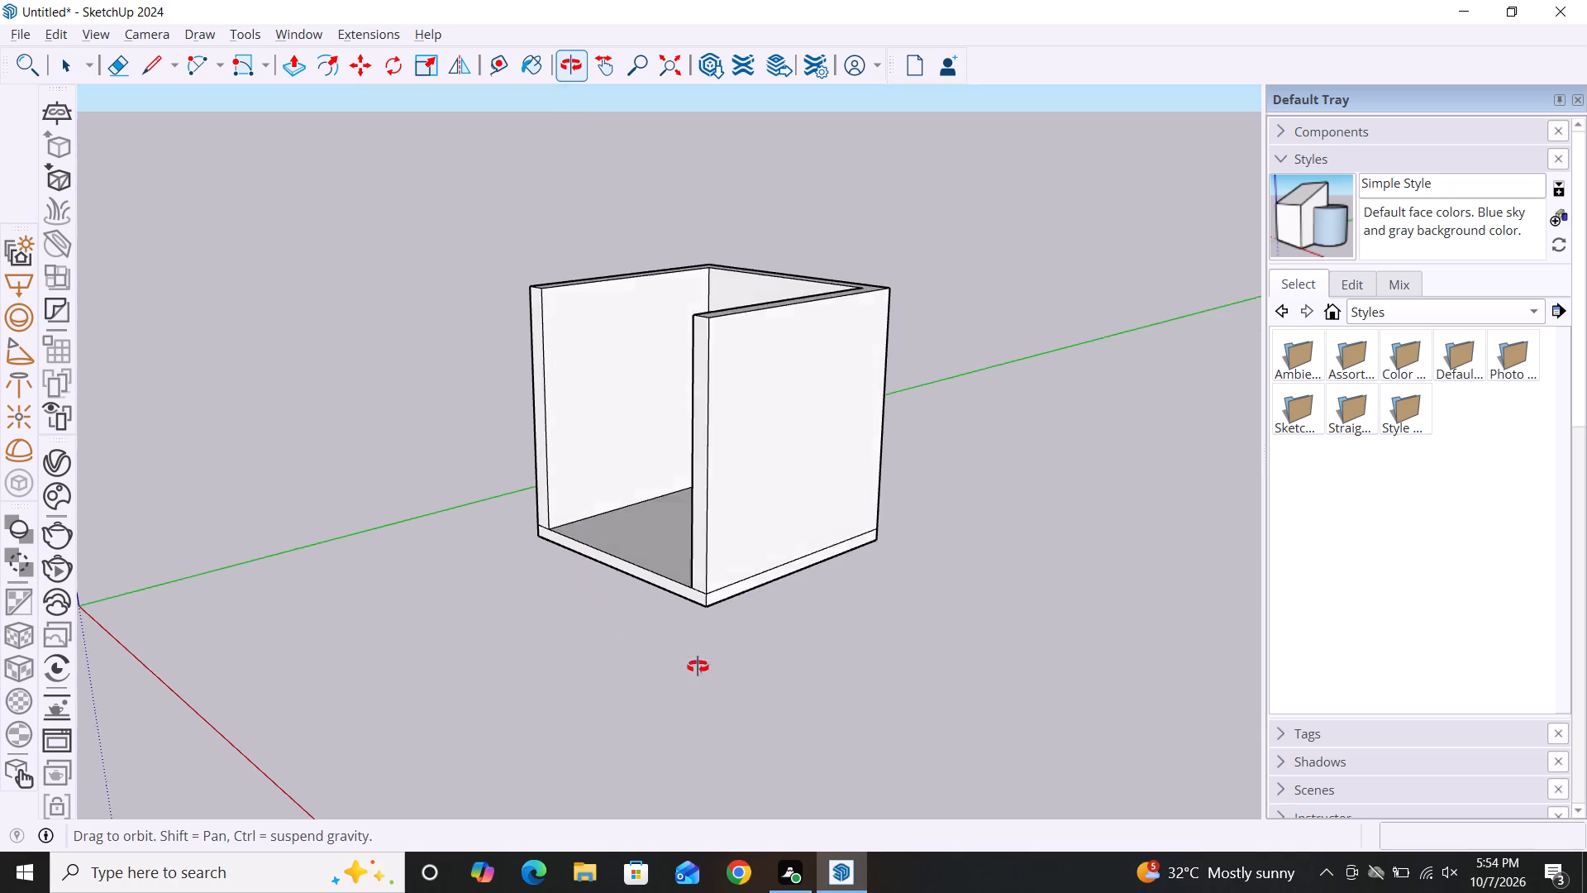
pyautogui.keyDown('alt'); pyautogui.moveTo(698, 666); pyautogui.dragTo(908, 656, button='middle'); pyautogui.keyUp('alt')
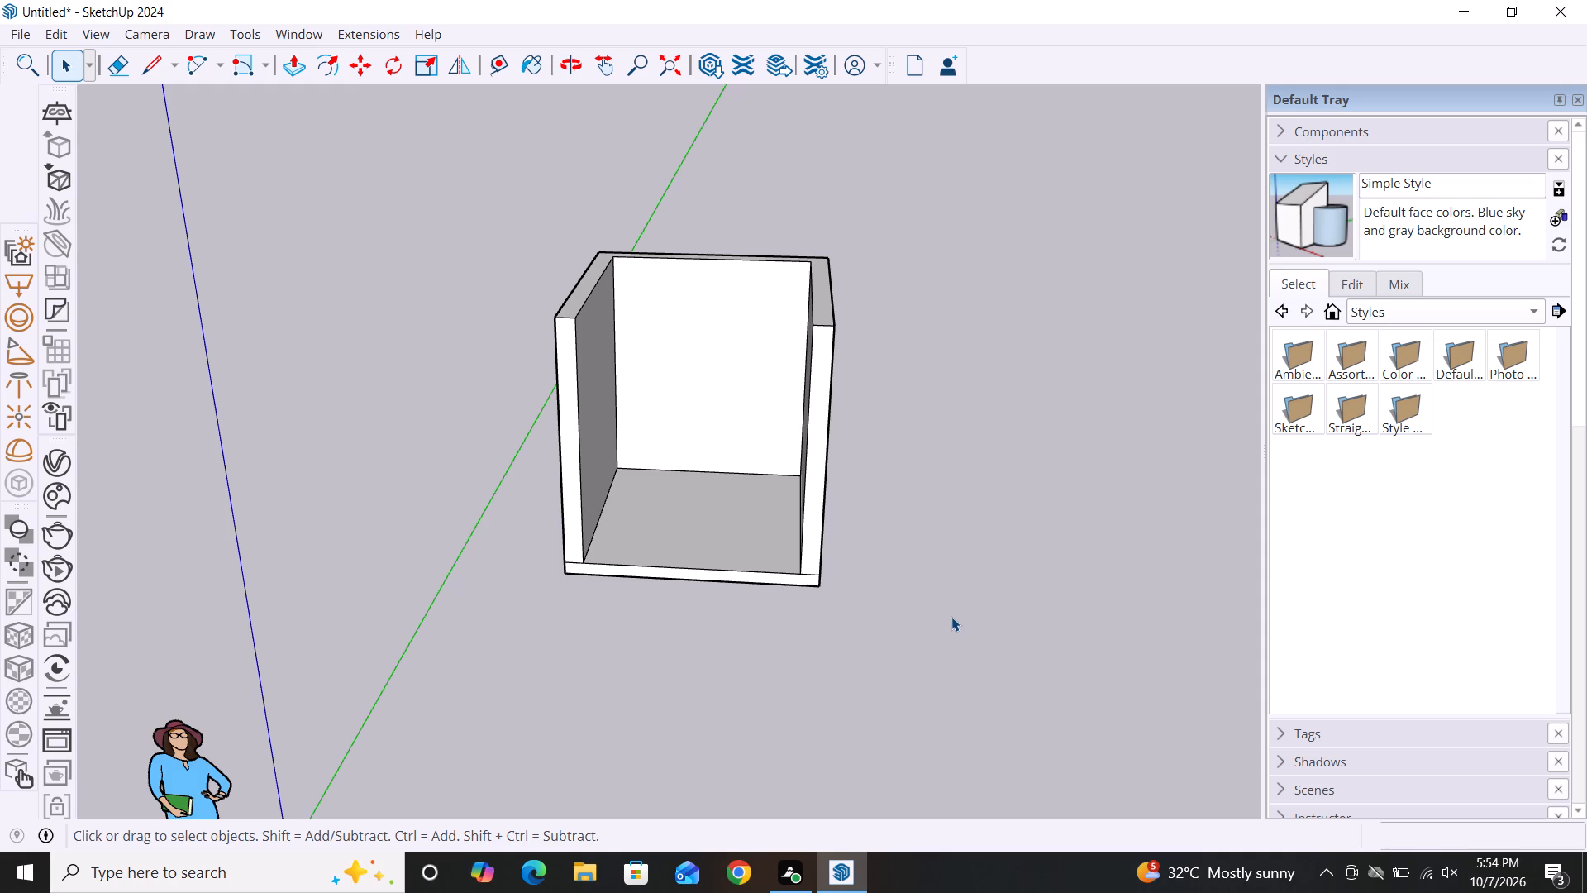
pyautogui.scroll(-3, 1083, 678)
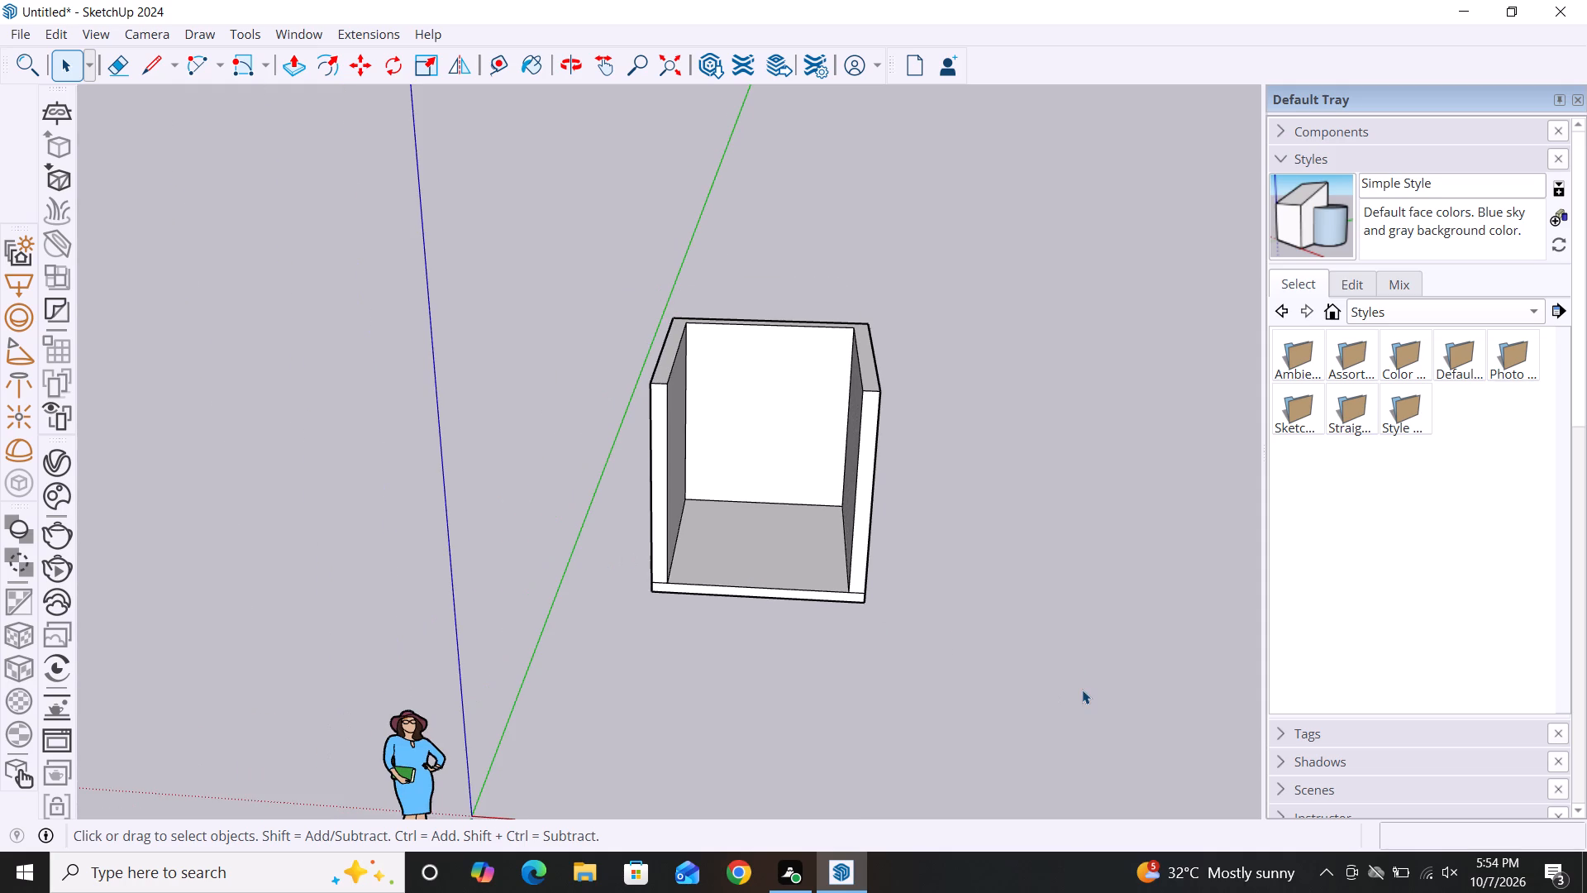
pyautogui.scroll(-2, 503, 483)
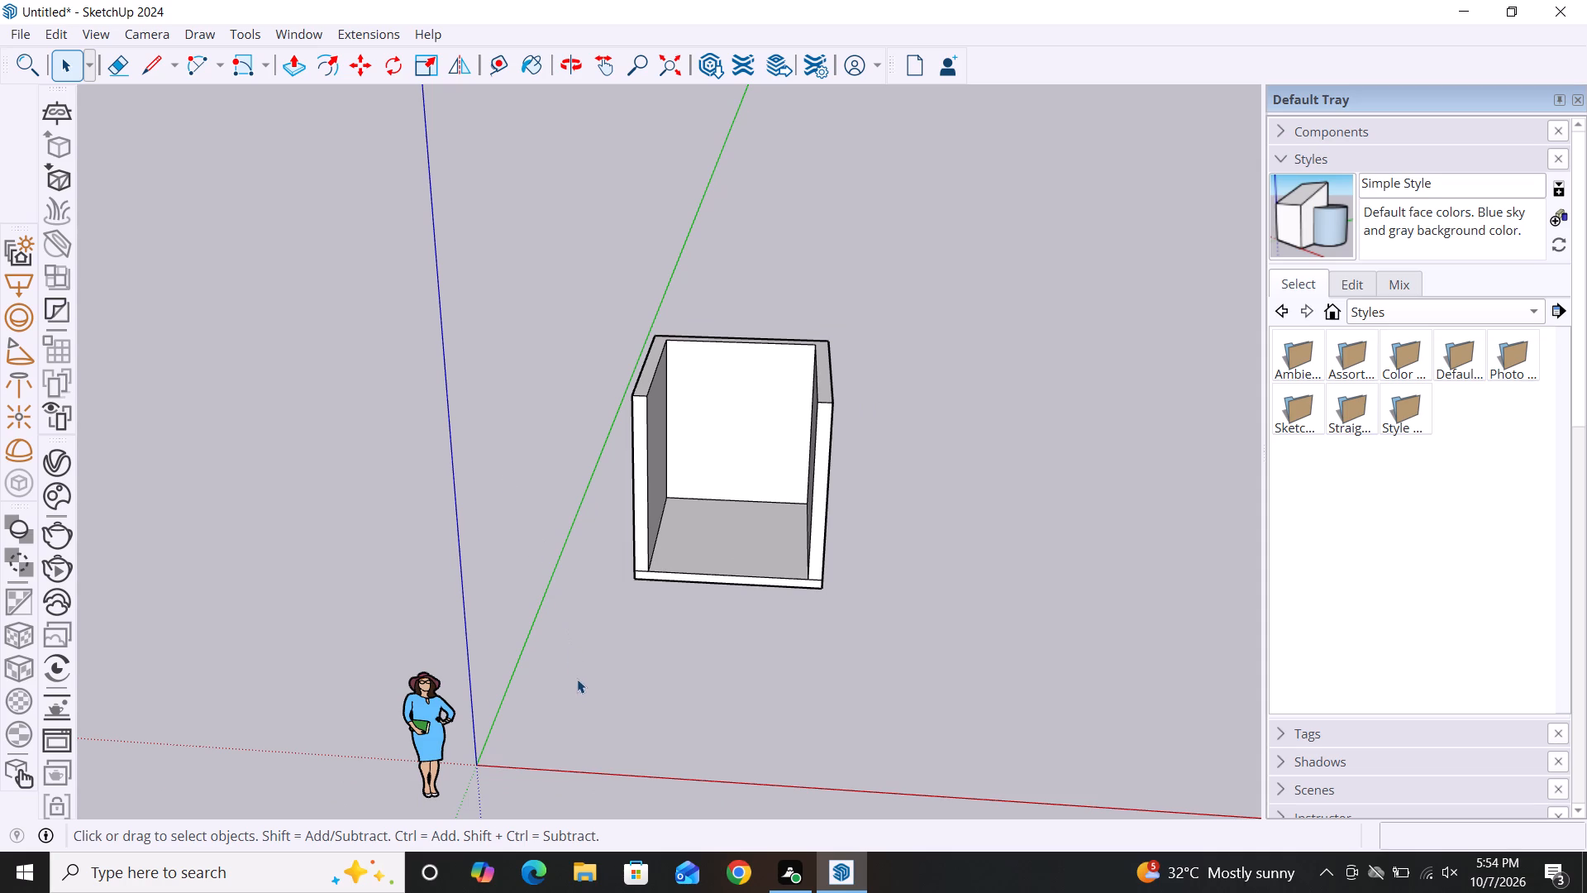
pyautogui.moveTo(561, 680); pyautogui.dragTo(555, 590, button='middle')
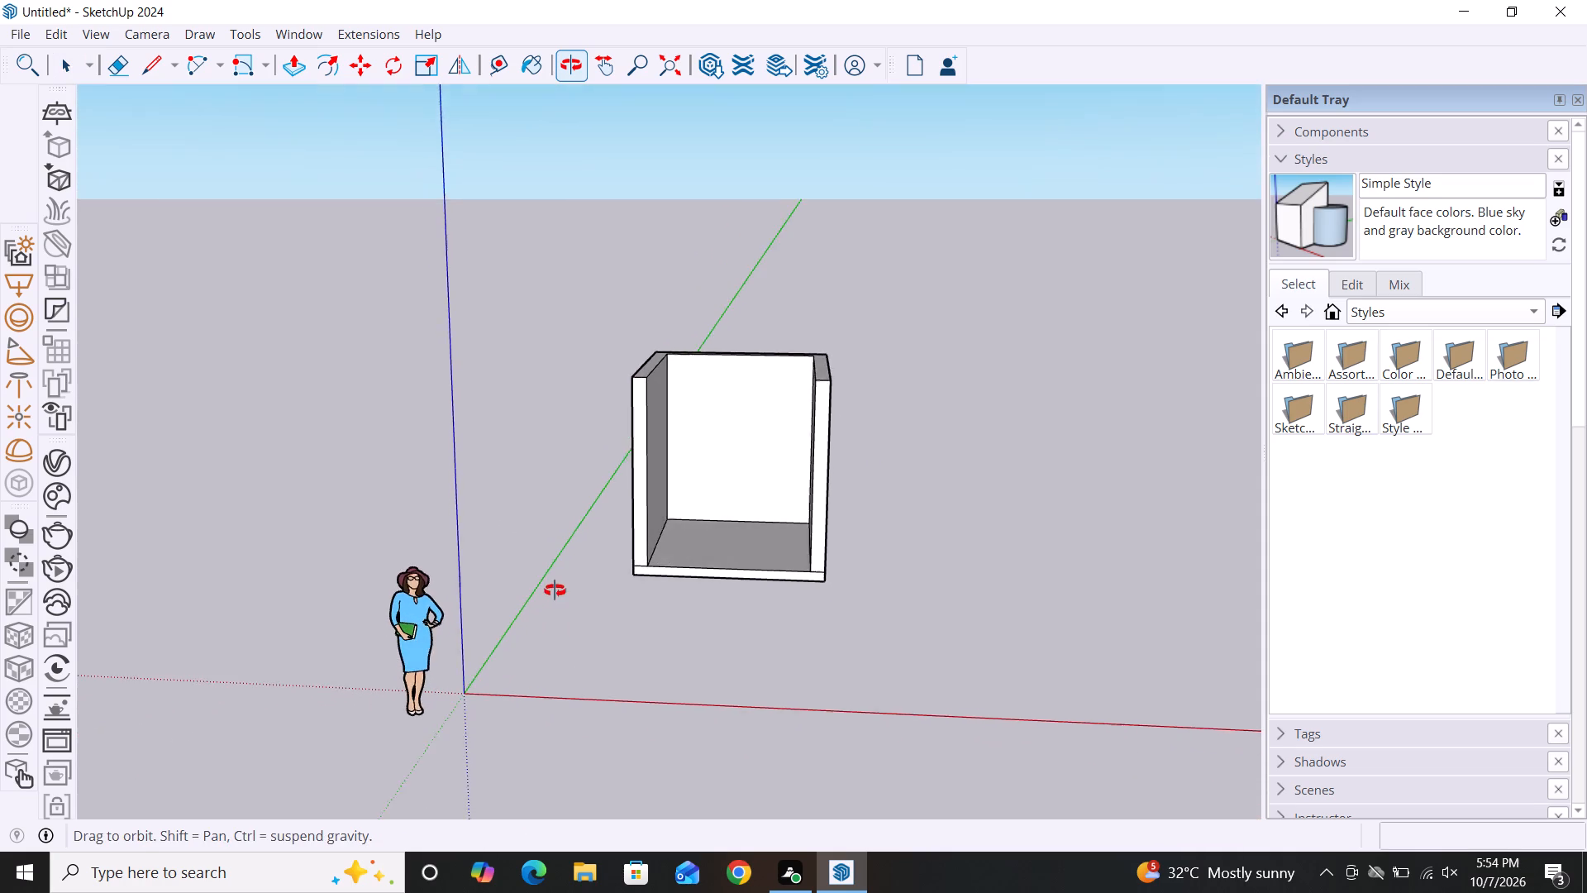
pyautogui.moveTo(555, 590); pyautogui.dragTo(546, 628, button='middle')
pyautogui.scroll(-2, 1057, 610)
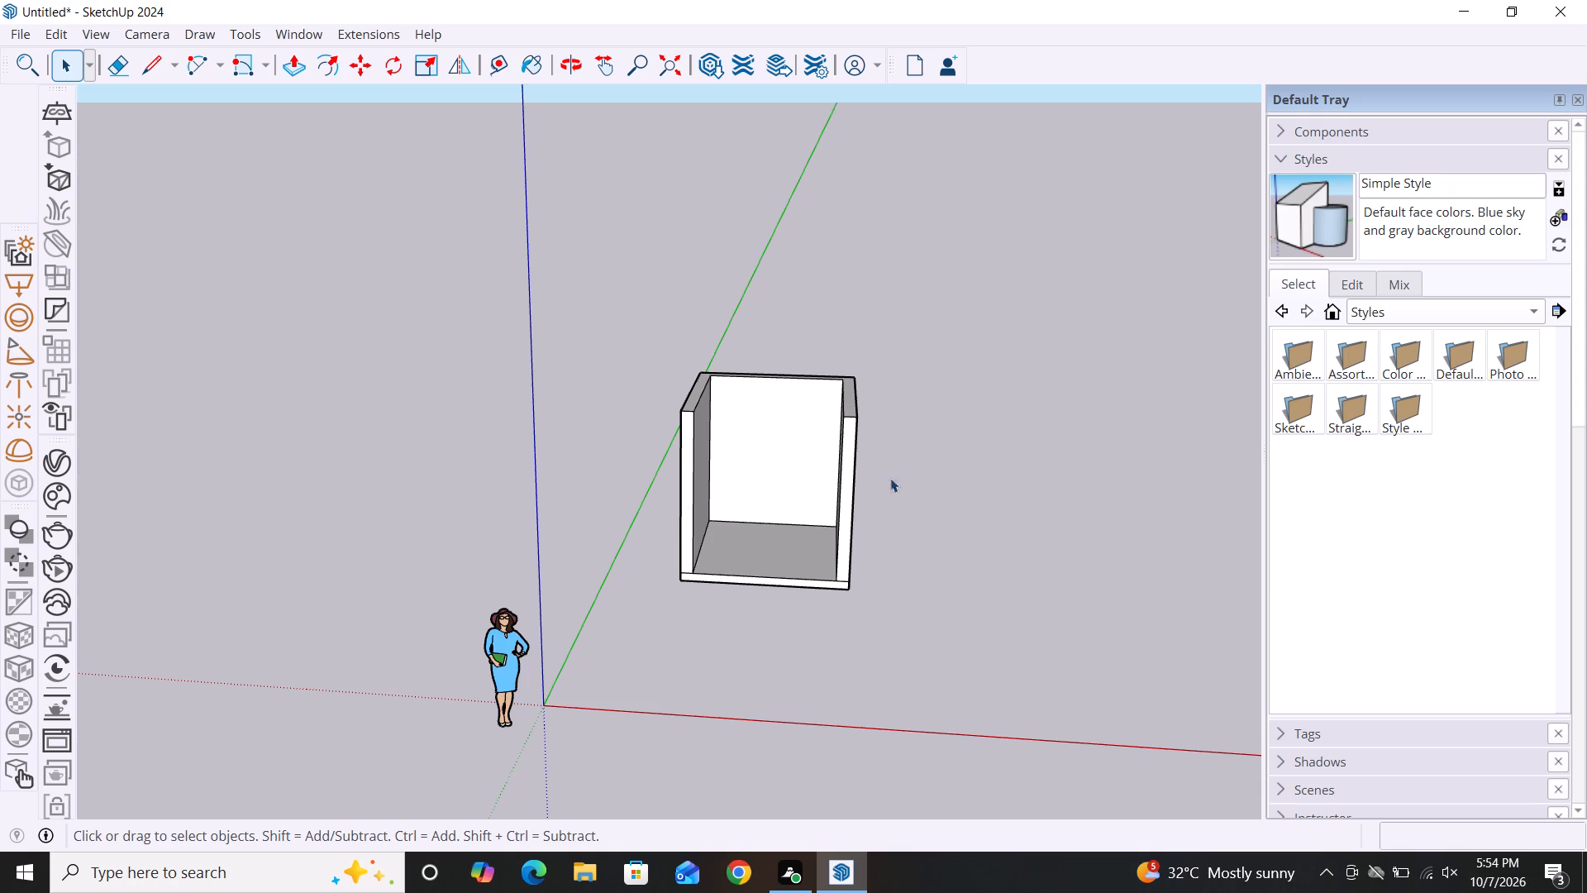
pyautogui.scroll(-2, 948, 470)
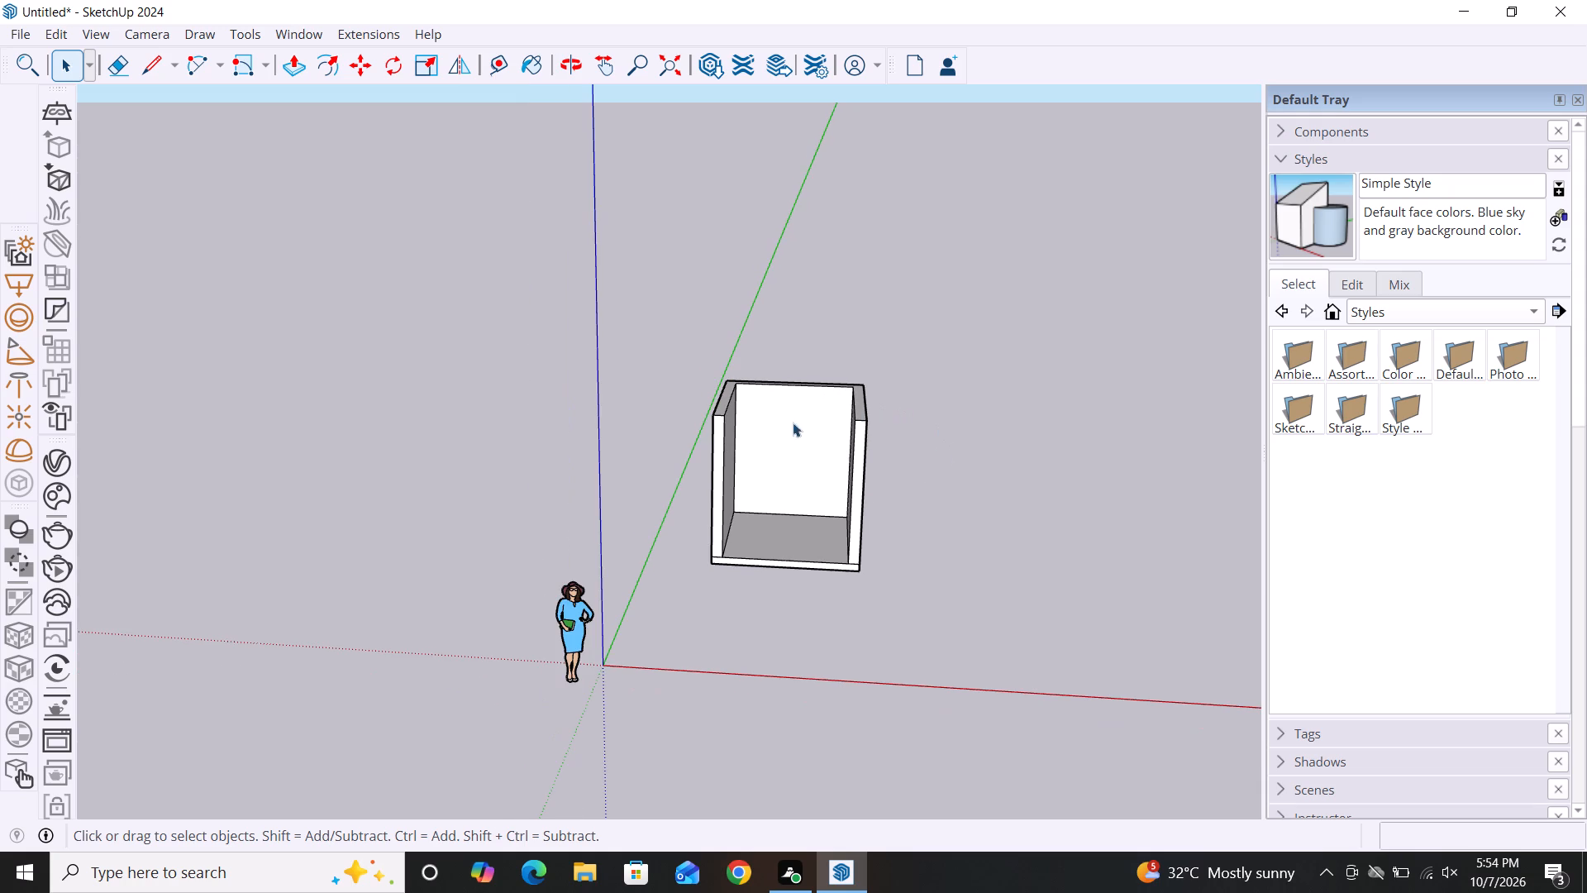
pyautogui.moveTo(741, 391); pyautogui.dragTo(748, 482, button='middle')
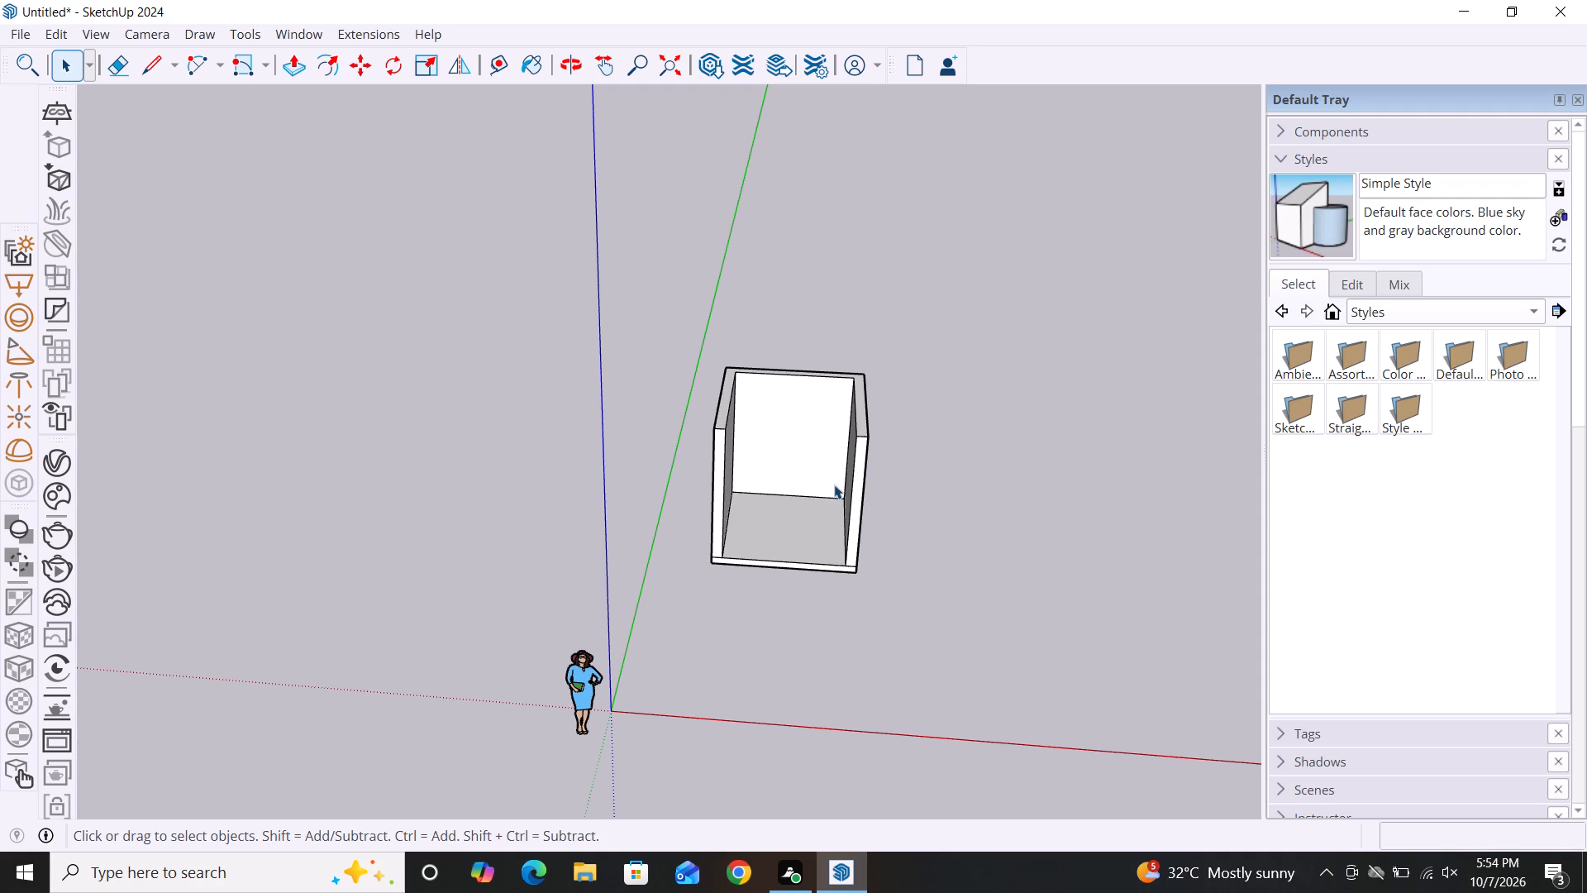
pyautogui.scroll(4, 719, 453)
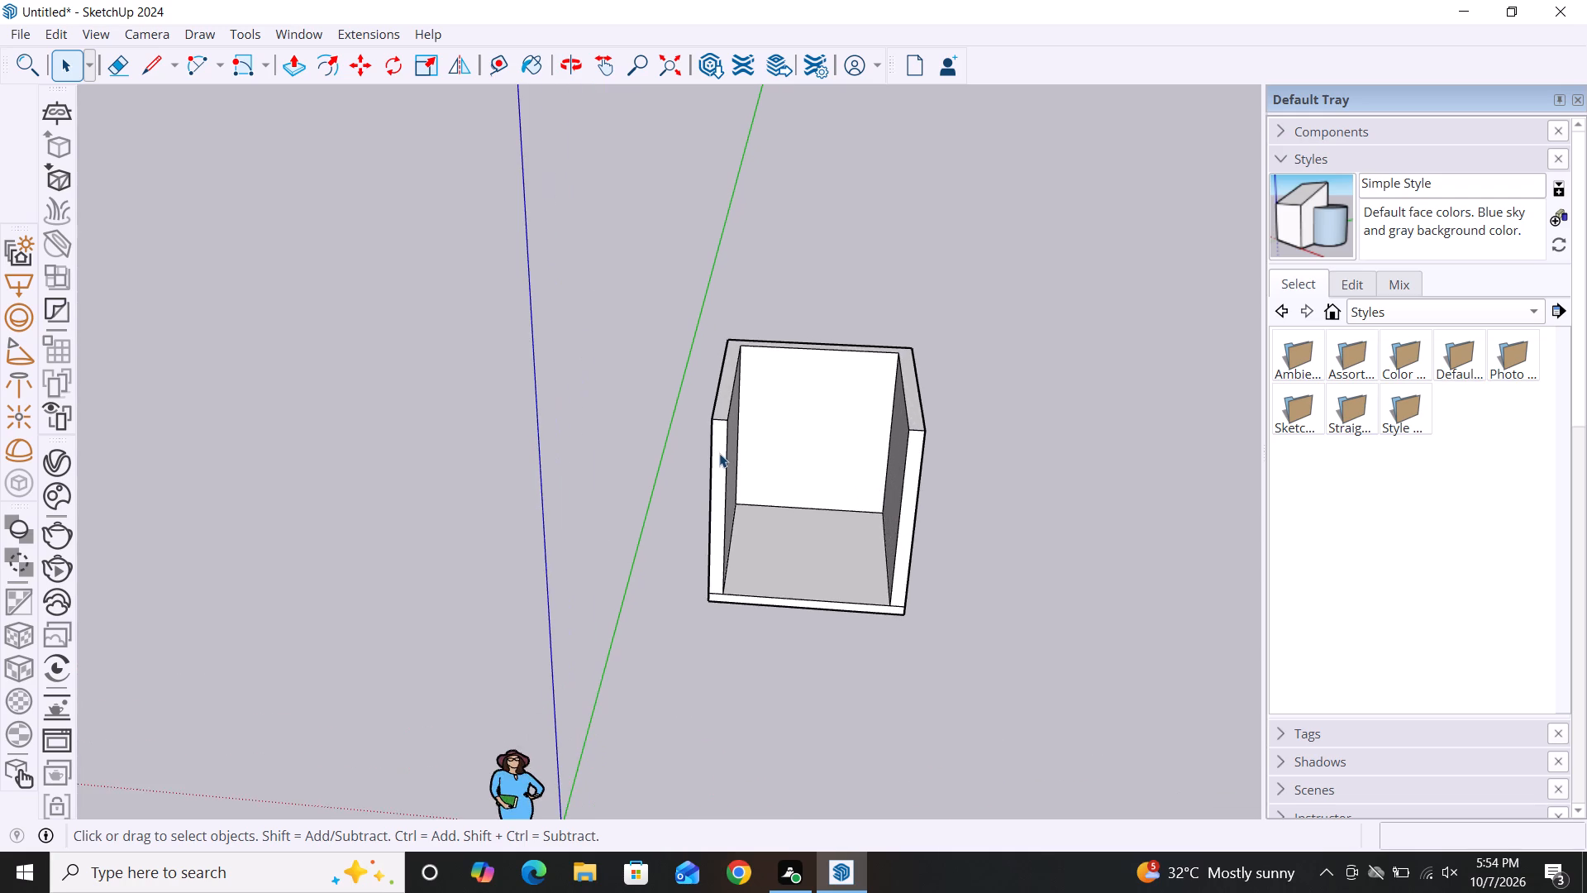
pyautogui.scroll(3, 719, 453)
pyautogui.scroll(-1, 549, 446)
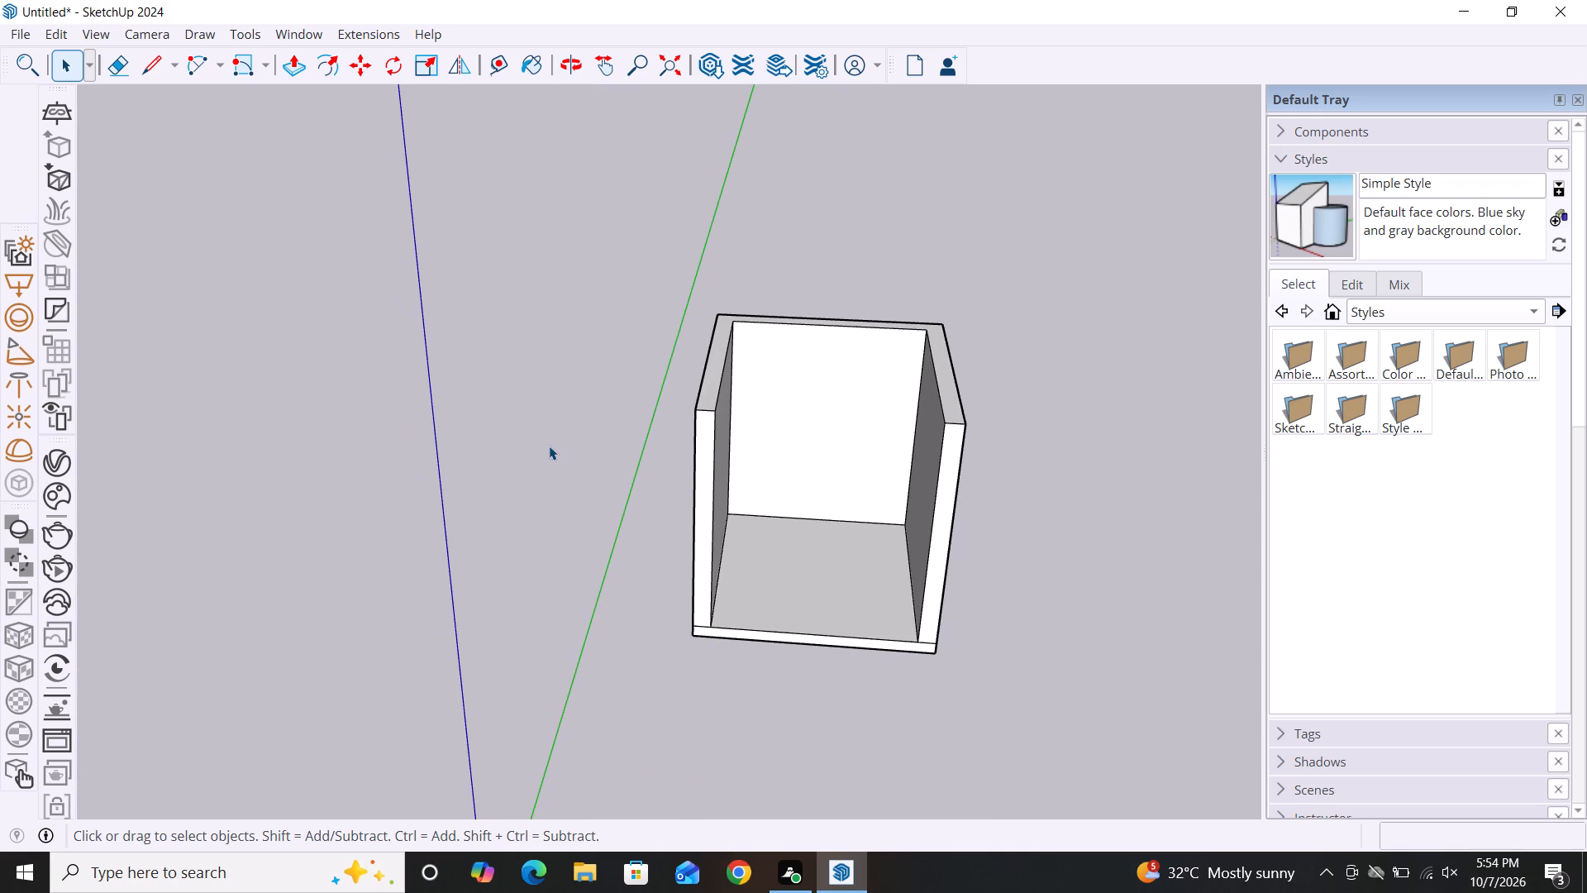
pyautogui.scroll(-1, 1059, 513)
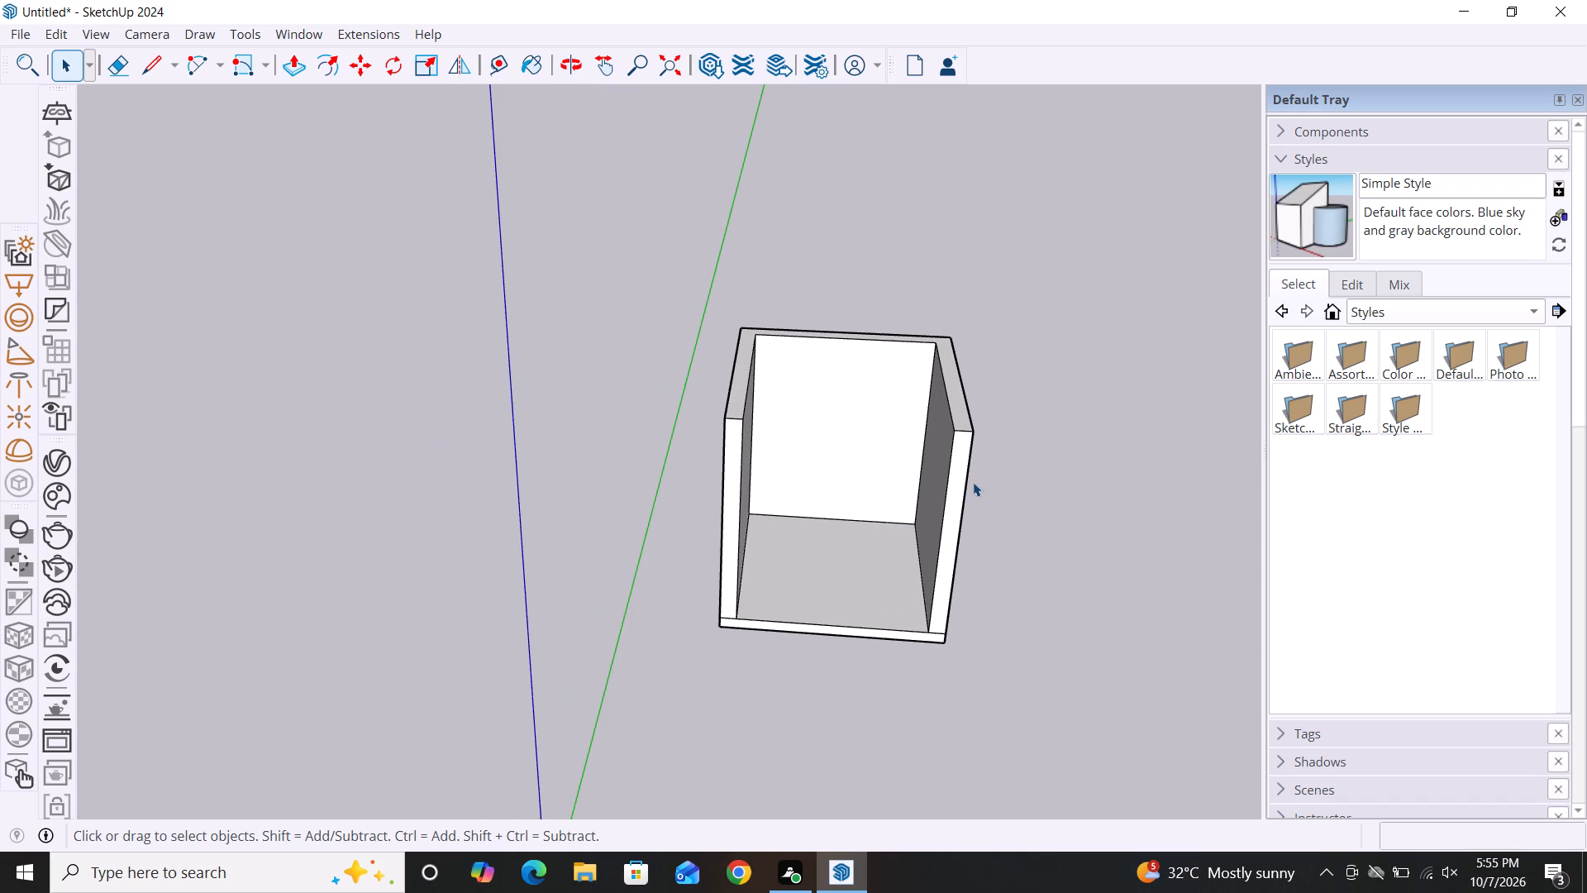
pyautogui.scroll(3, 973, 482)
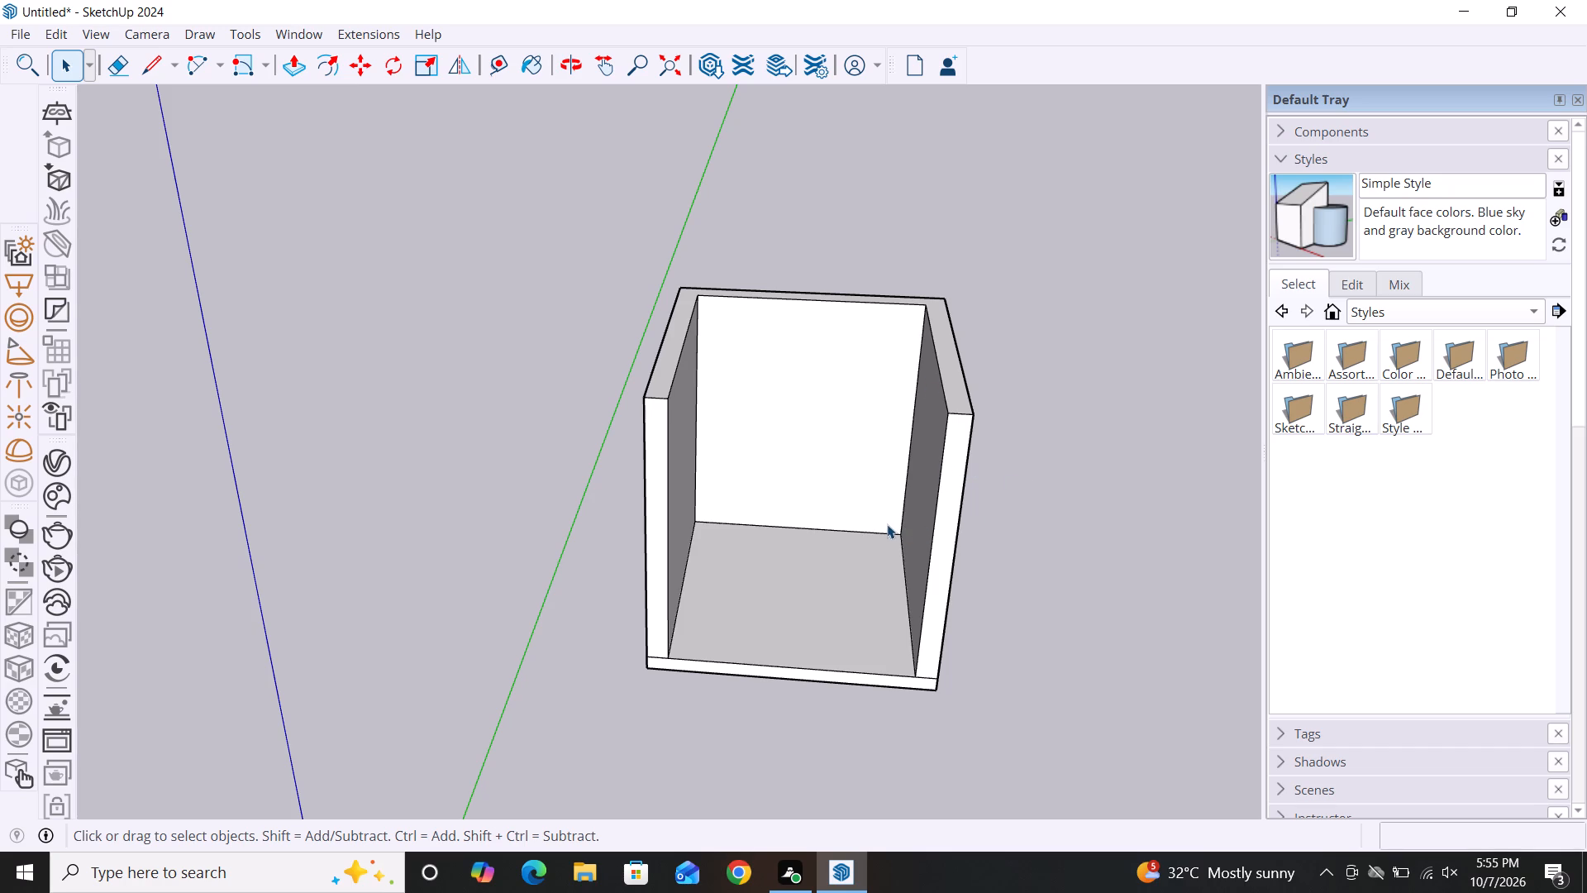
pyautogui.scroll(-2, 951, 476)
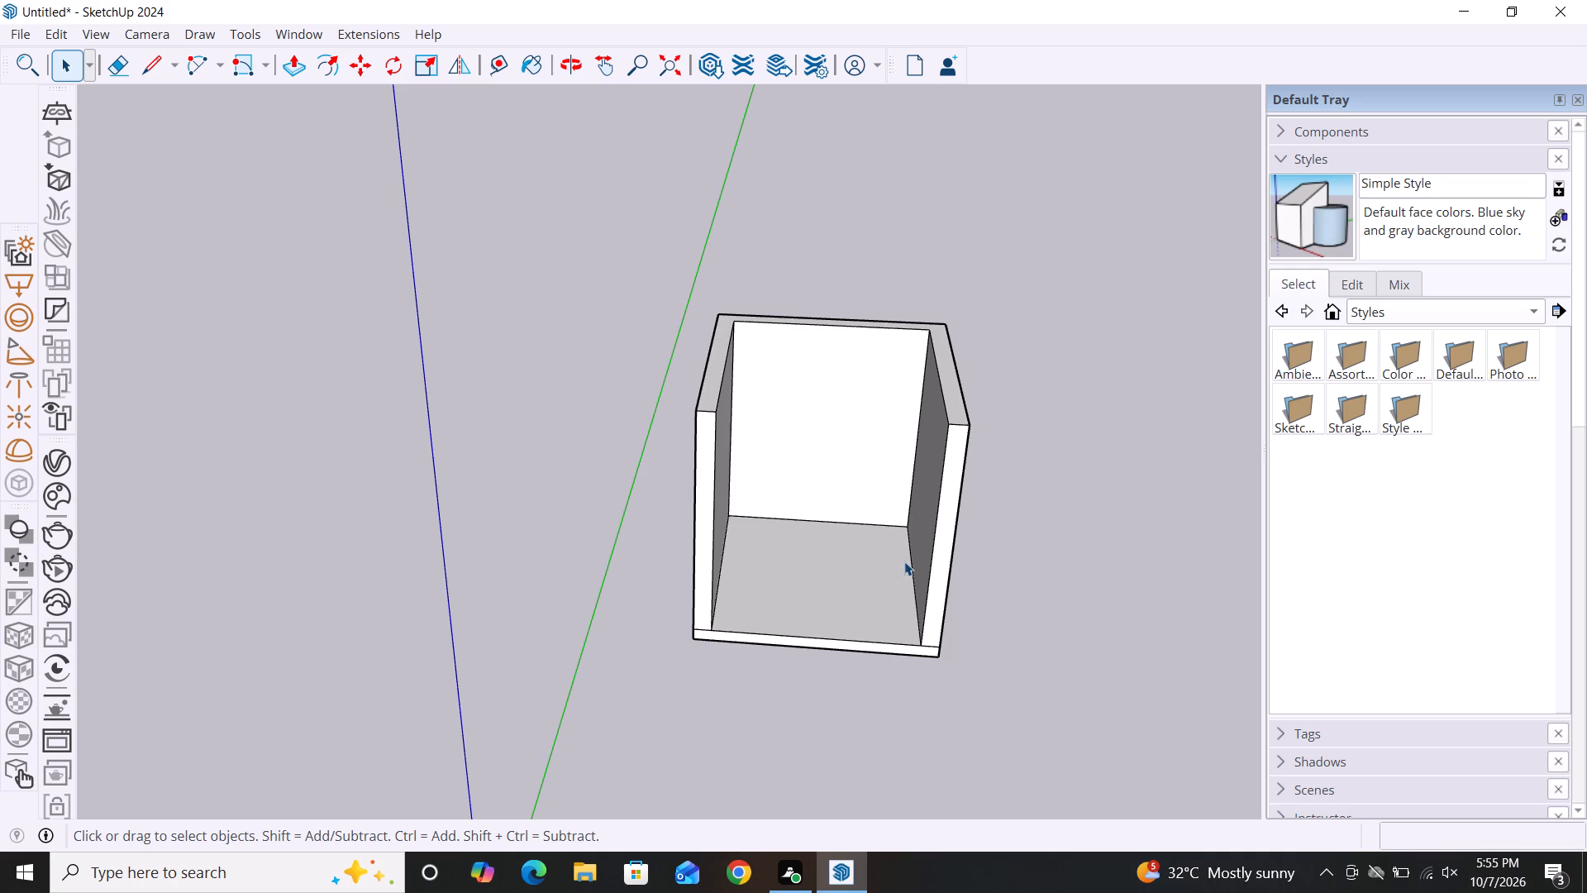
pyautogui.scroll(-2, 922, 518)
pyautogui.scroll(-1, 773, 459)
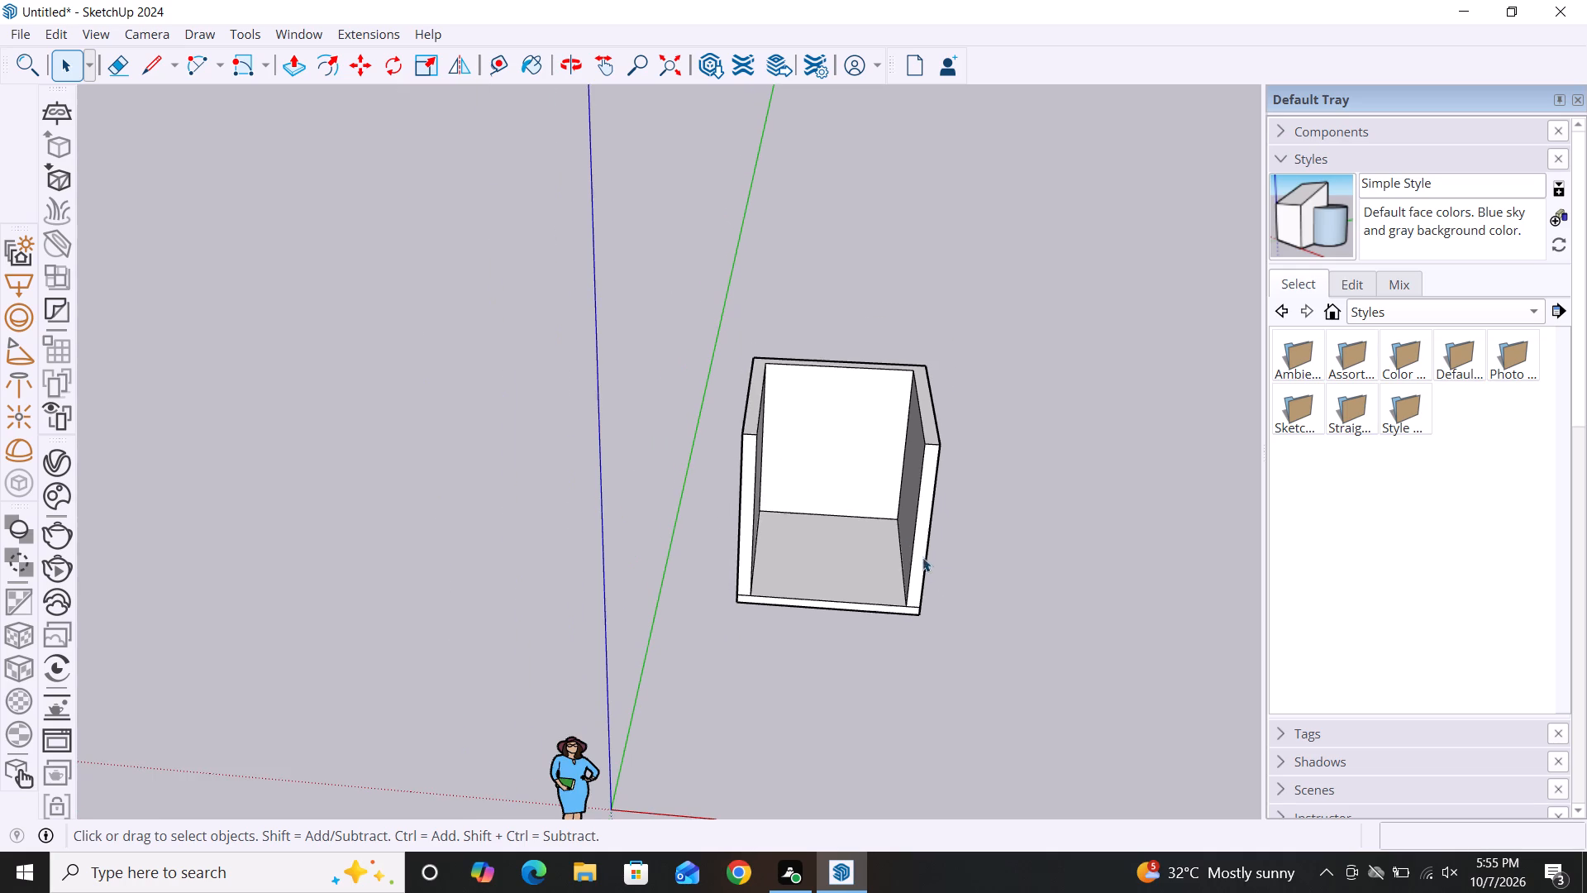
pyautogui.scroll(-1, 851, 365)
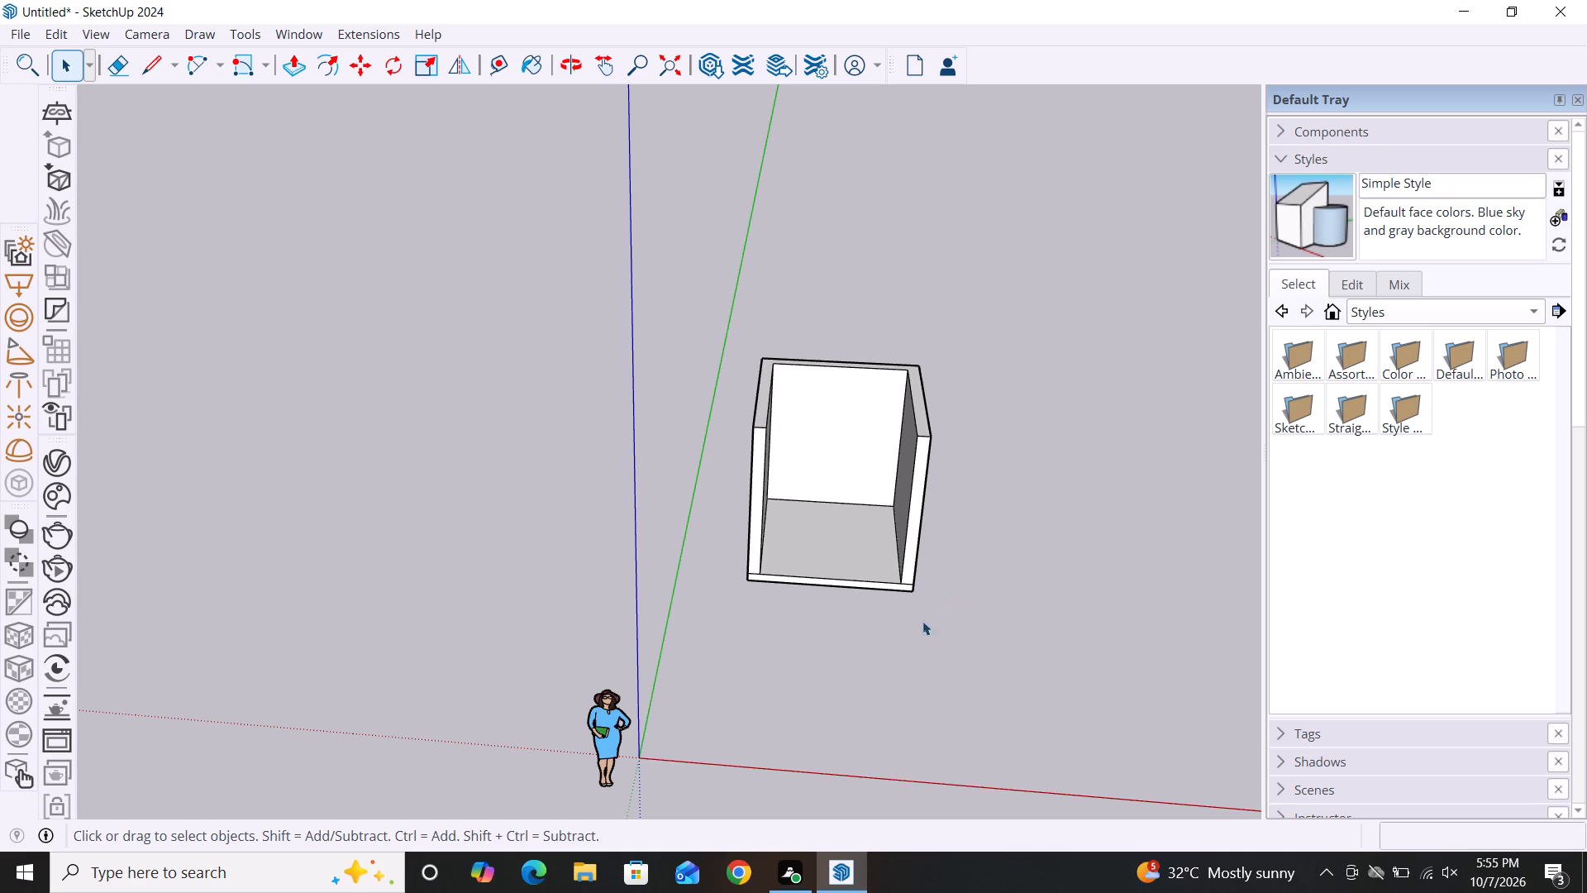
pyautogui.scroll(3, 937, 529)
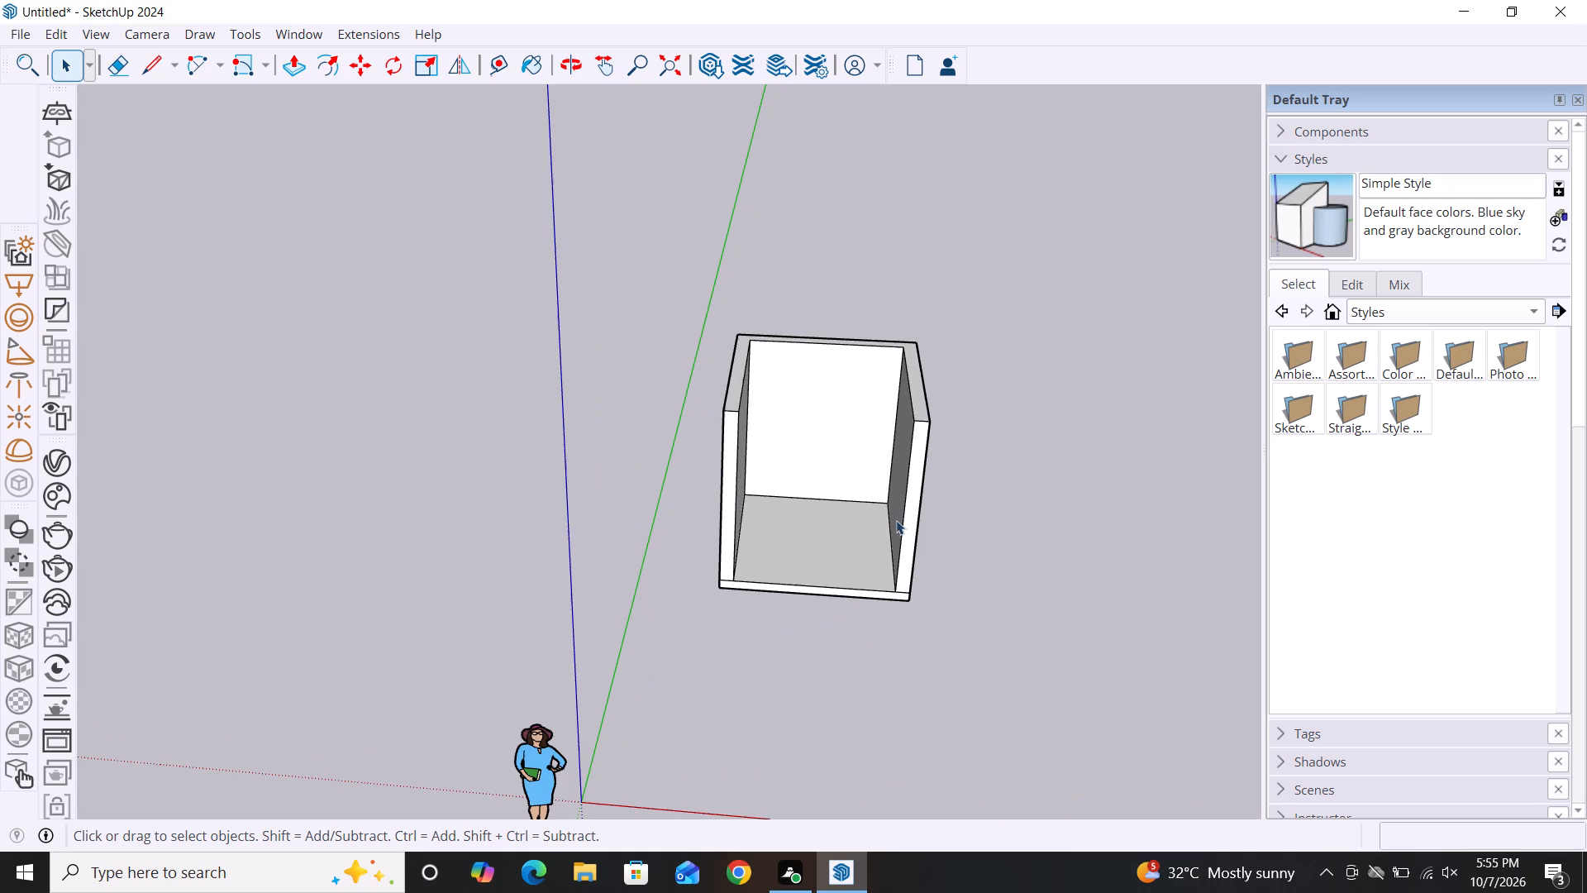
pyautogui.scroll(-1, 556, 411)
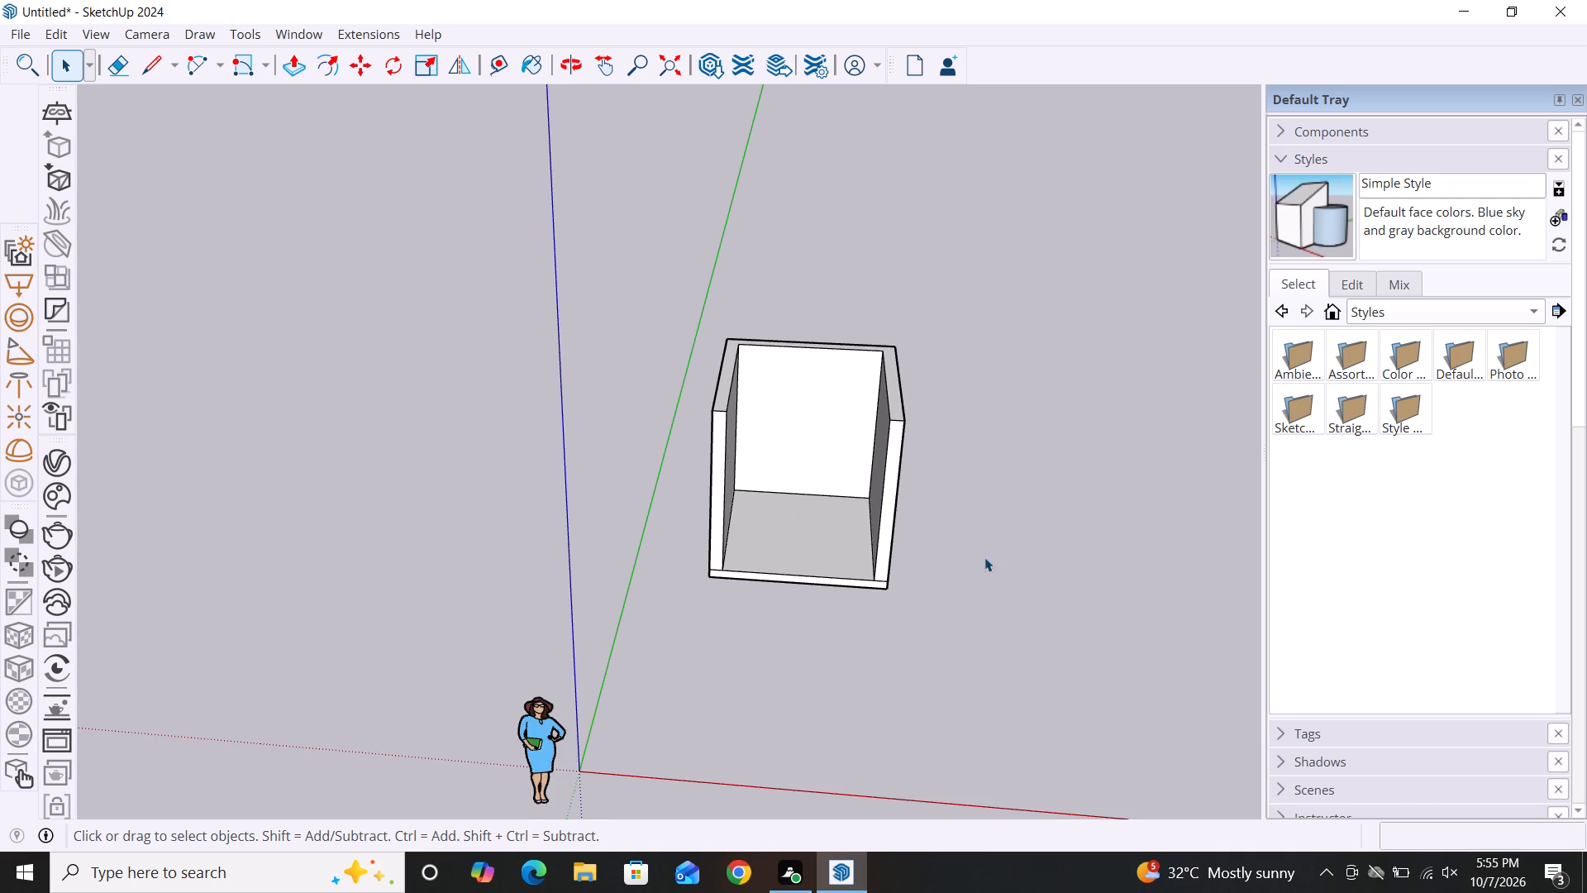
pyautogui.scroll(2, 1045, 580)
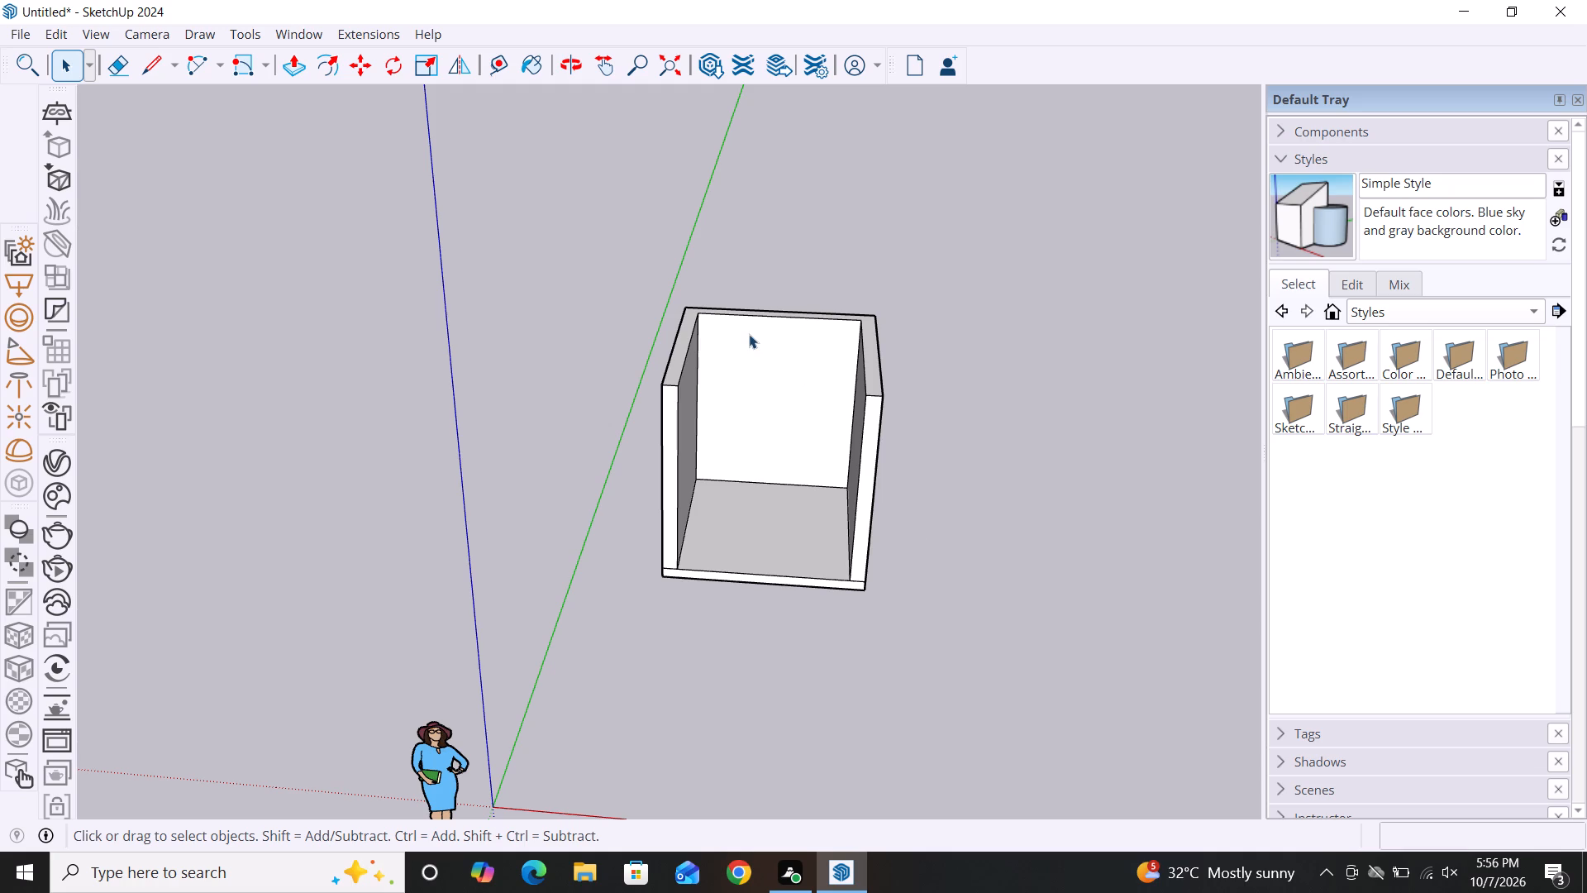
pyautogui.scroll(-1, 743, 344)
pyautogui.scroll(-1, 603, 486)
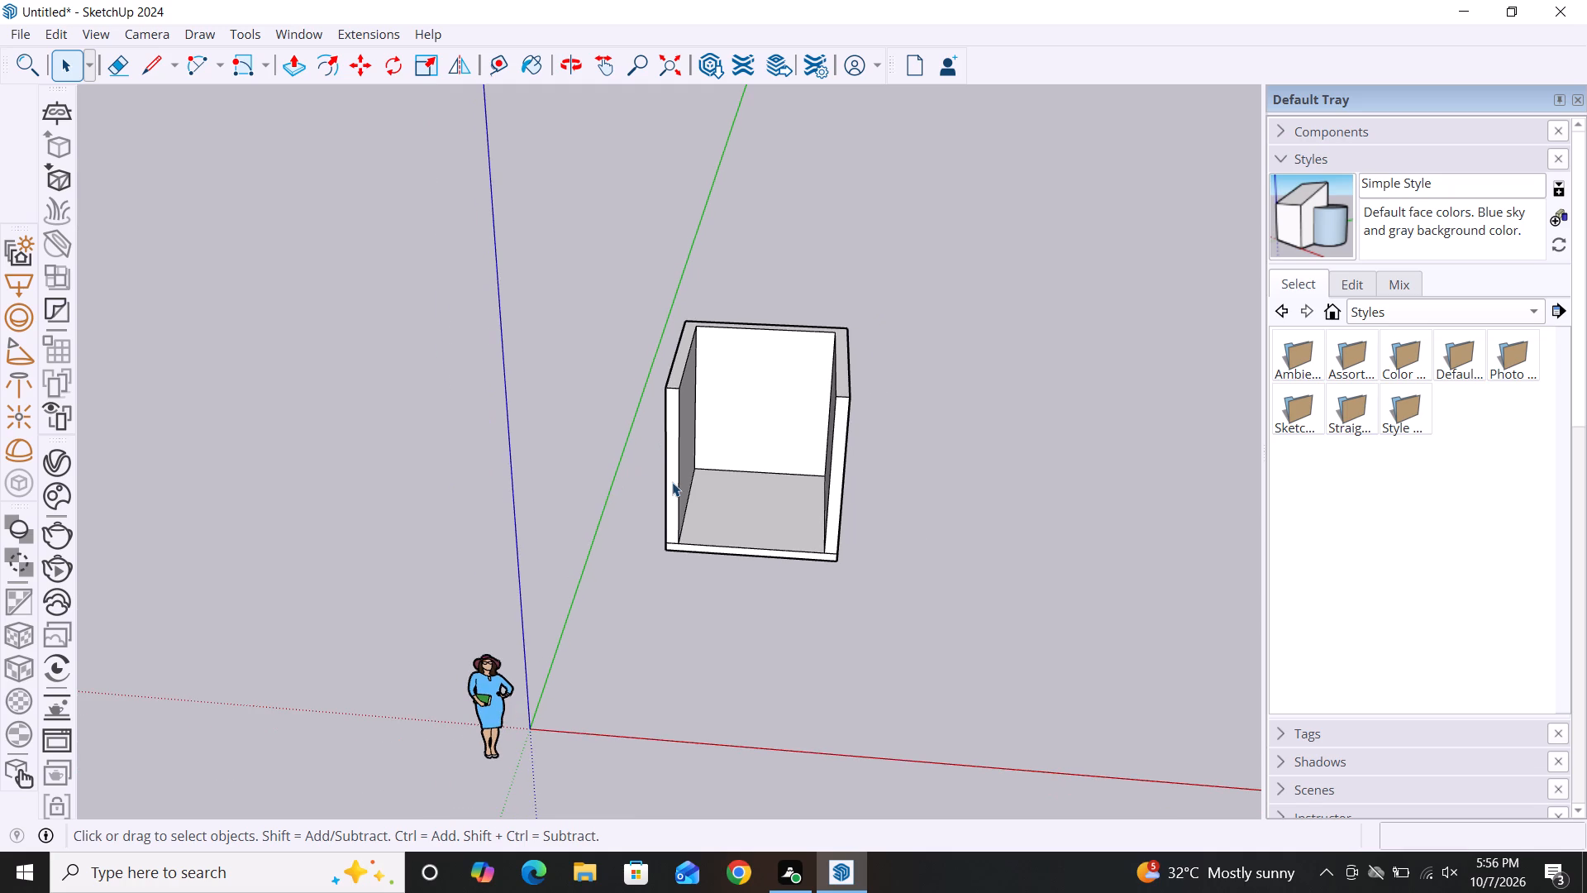
# Undo the floor slab extrusion, its strip profile and the wall extrusion, back to the flat U-shaped wall outline.
pyautogui.scroll(4, 672, 482)
pyautogui.hotkey('ctrl', 'z')
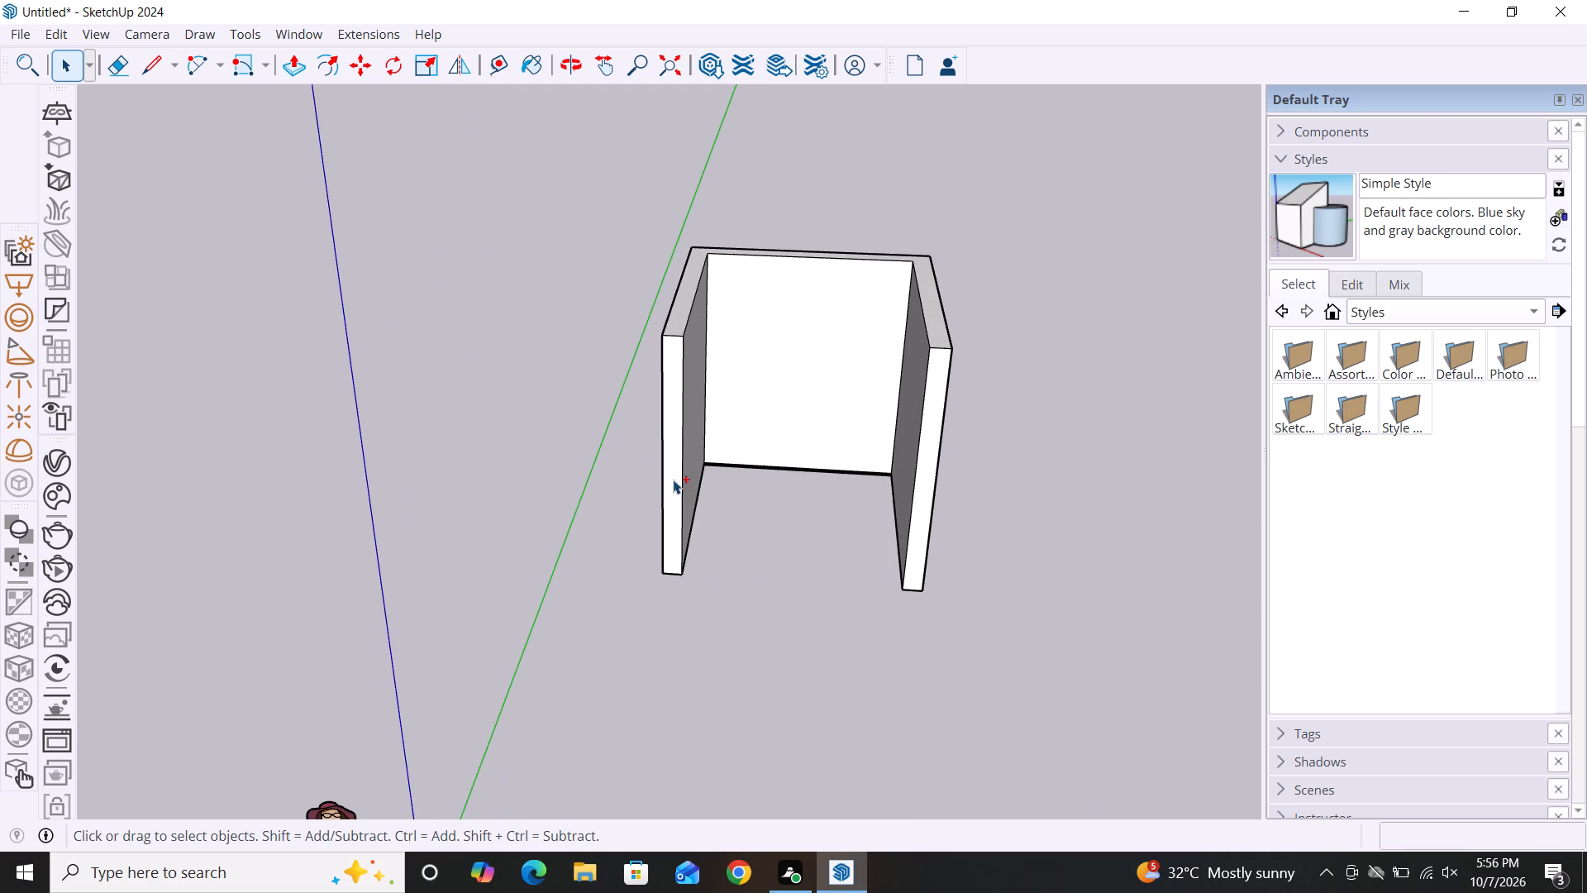
pyautogui.hotkey('ctrl', 'z')
pyautogui.hotkey('ctrl', 'z')
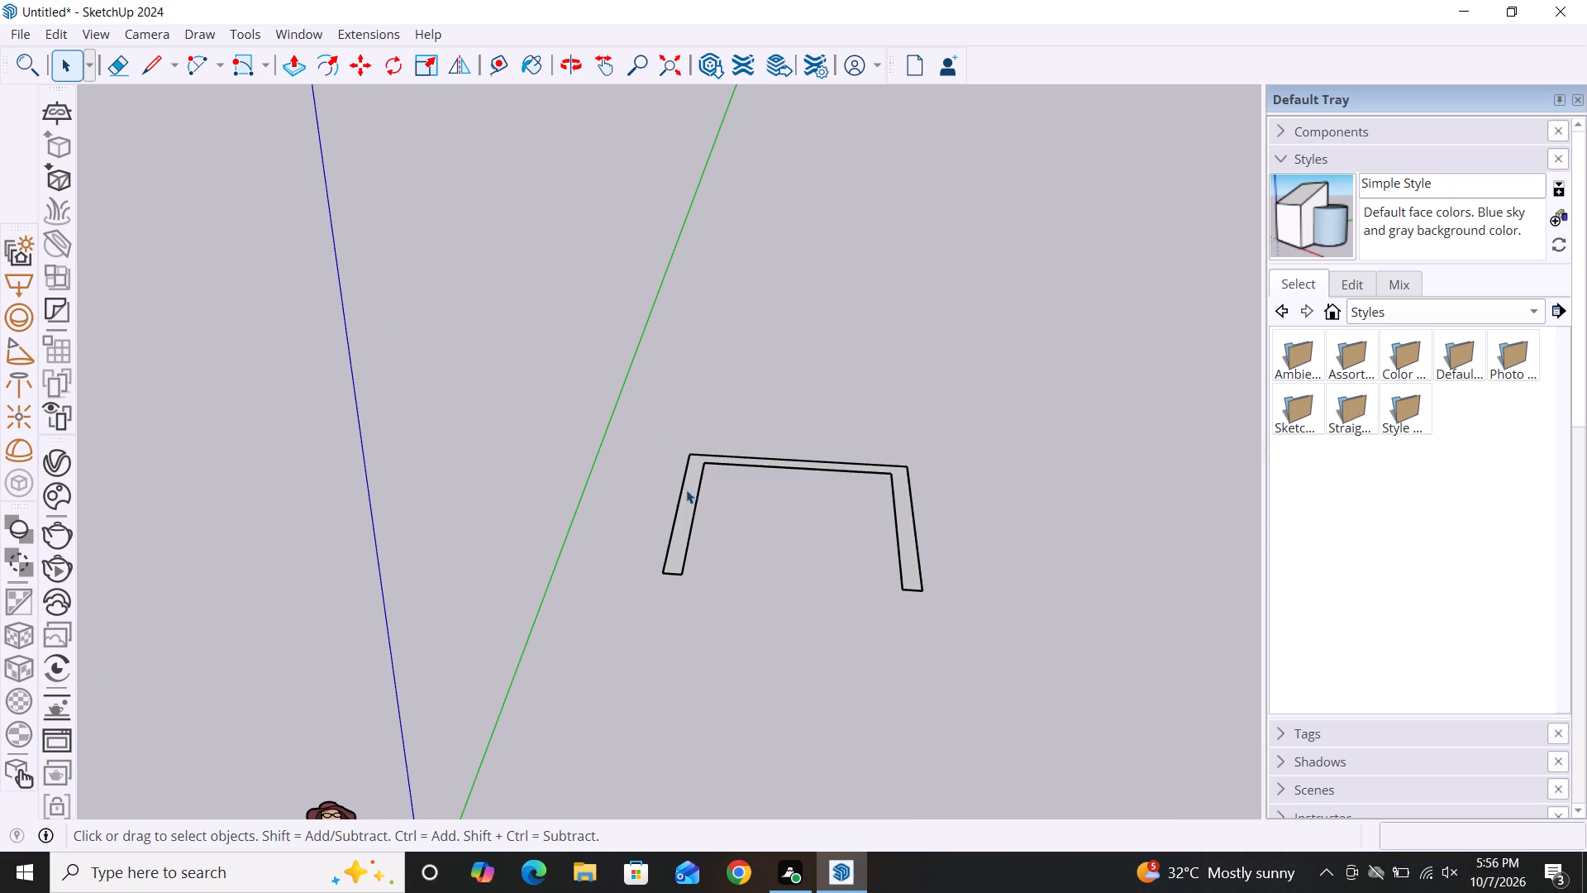
# Push/Pull the U-shaped wall outline face up 6' to form the three walls.
pyautogui.scroll(4, 744, 407)
pyautogui.write('p')
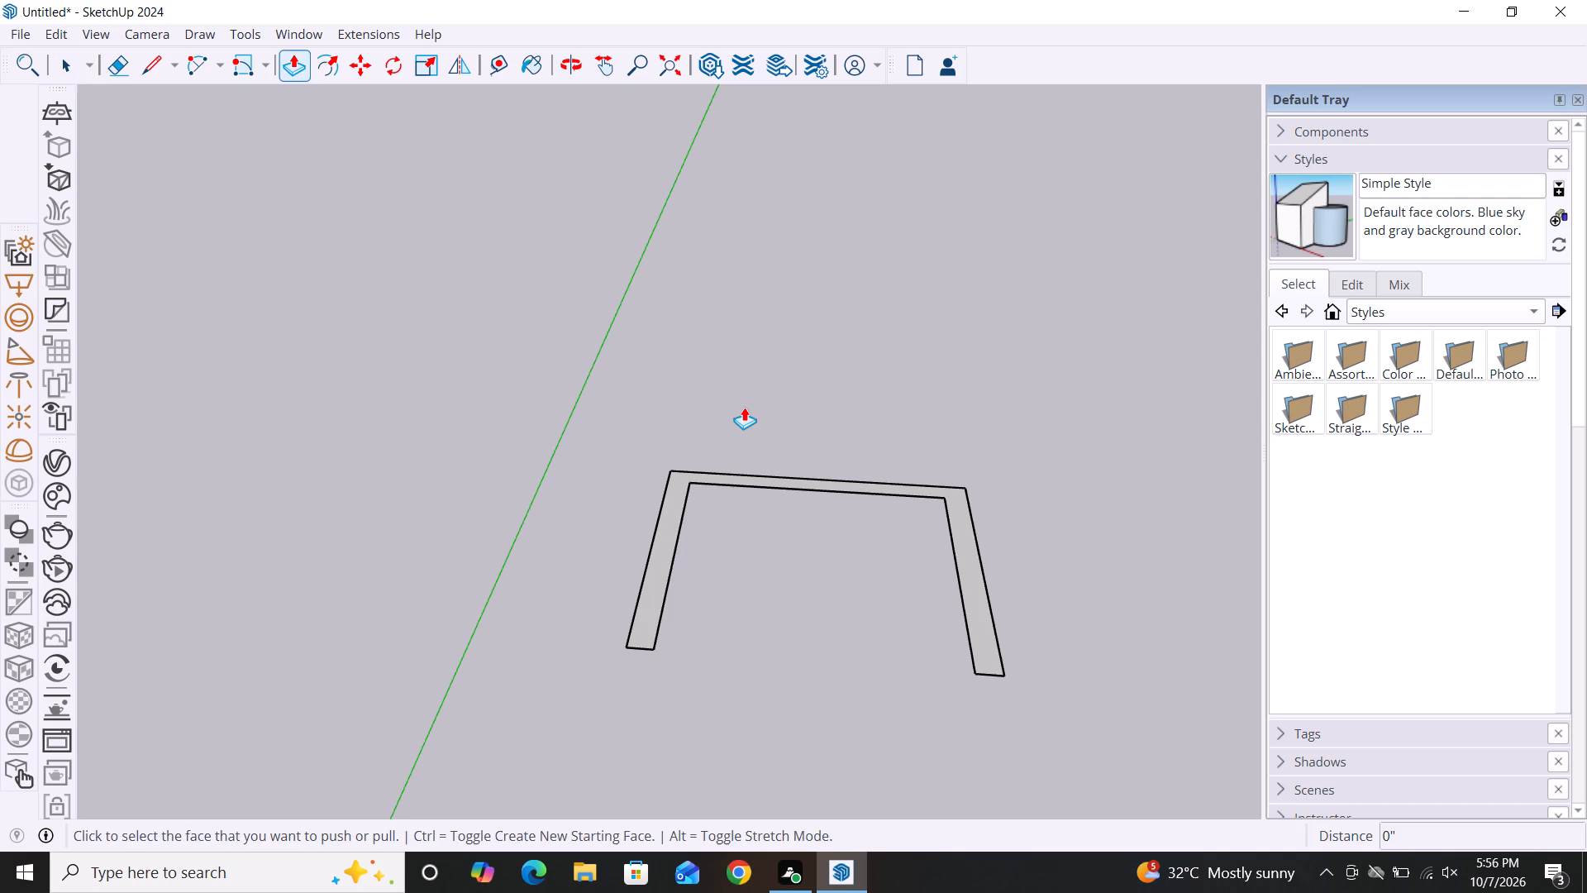
pyautogui.press('space')
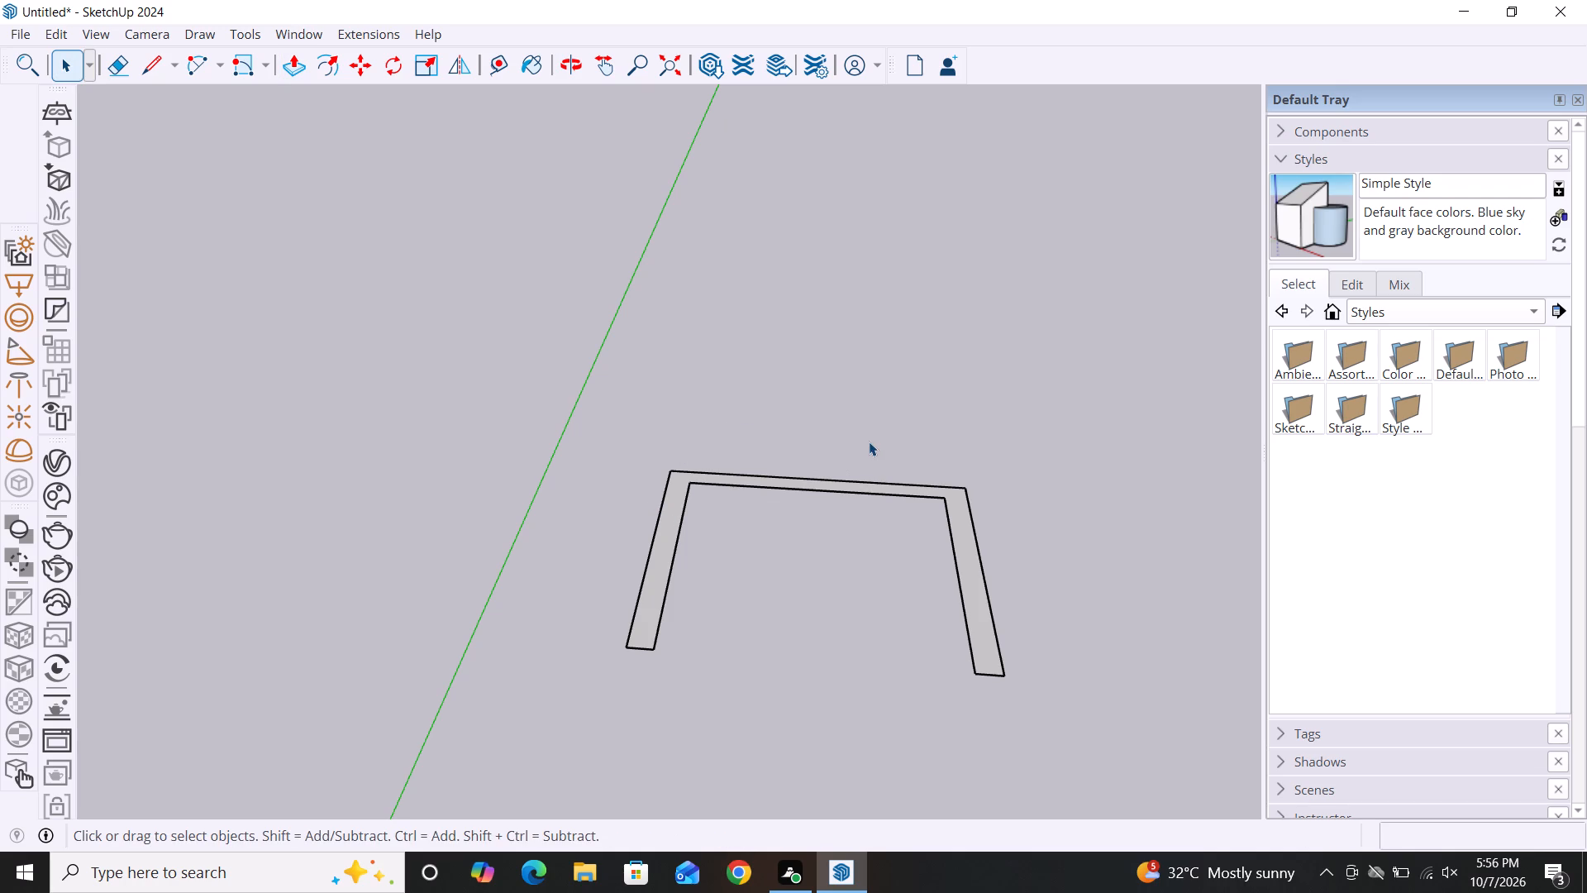
pyautogui.press('p')
pyautogui.click(668, 533)
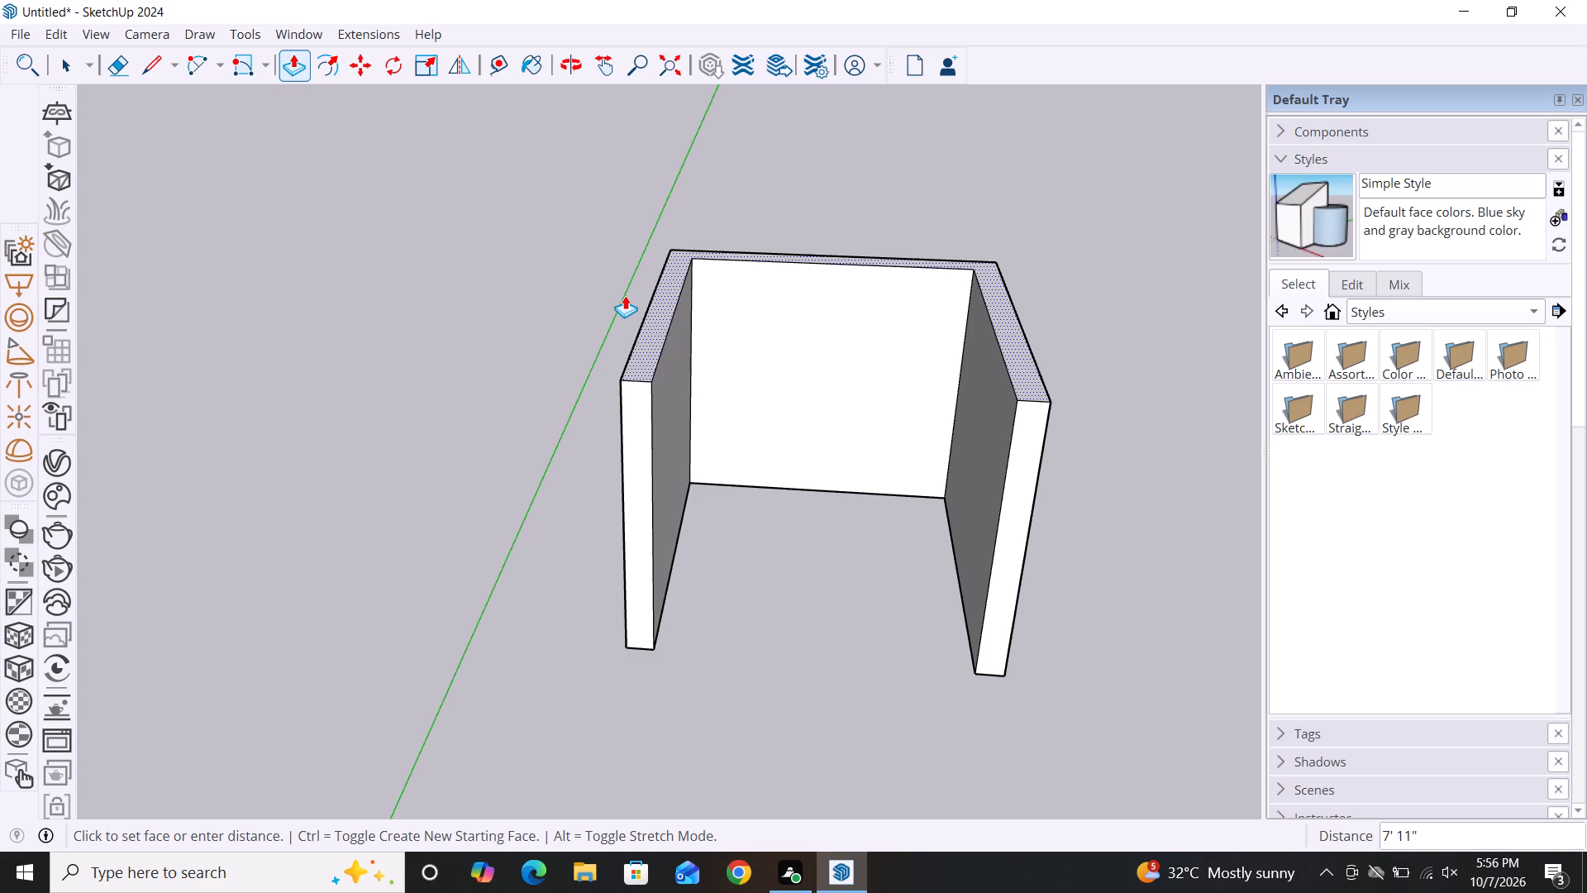
pyautogui.write("6'")
pyautogui.press('Return')
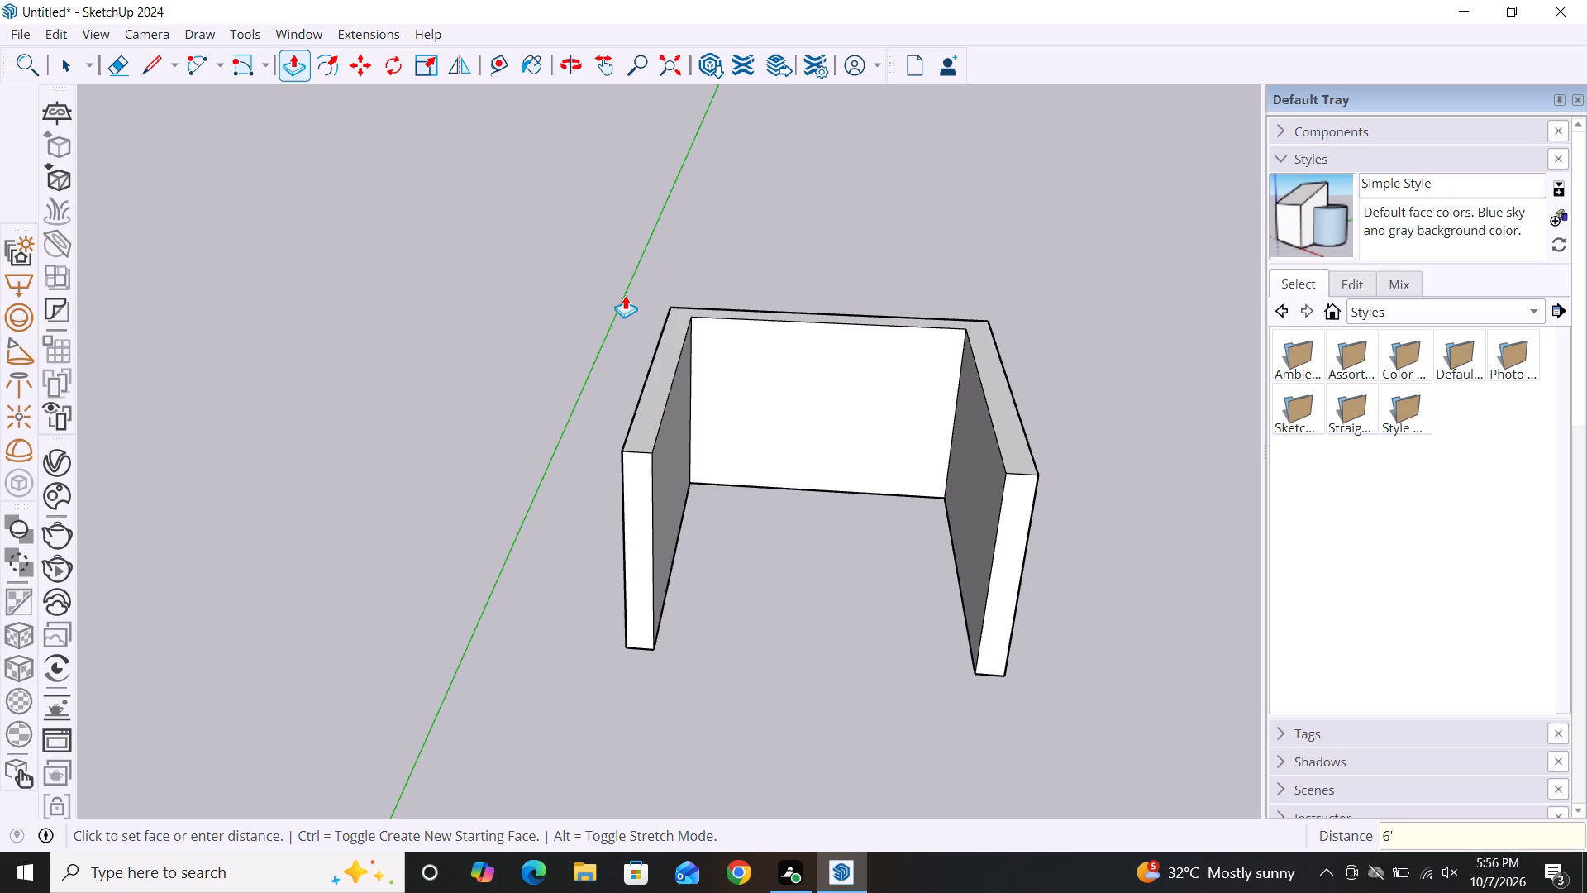
pyautogui.scroll(-2, 995, 379)
pyautogui.press('Escape')
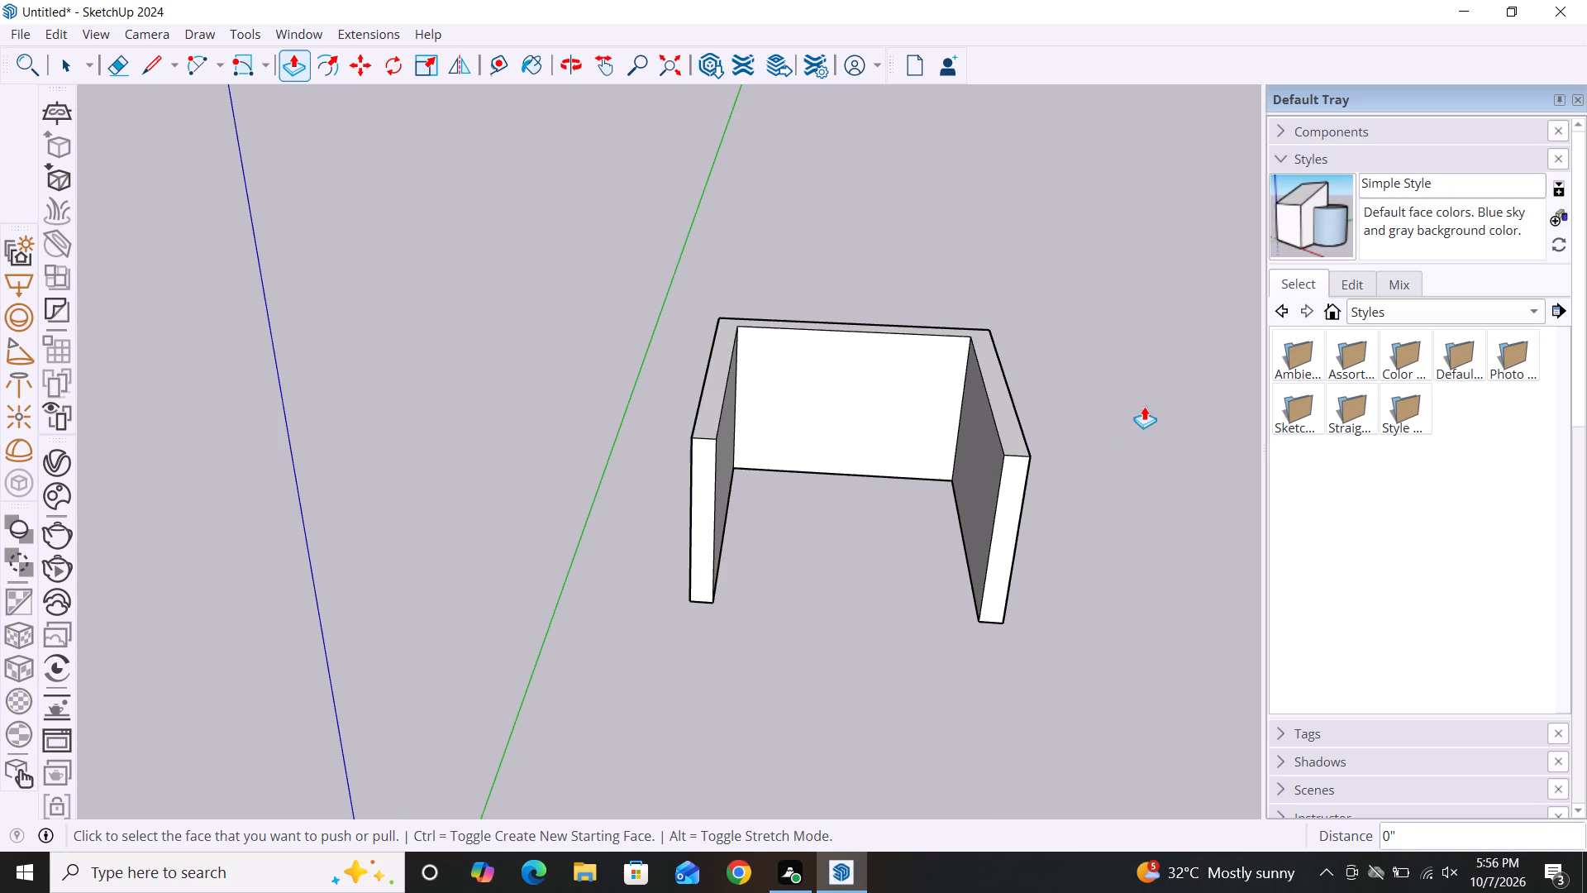
pyautogui.press('space')
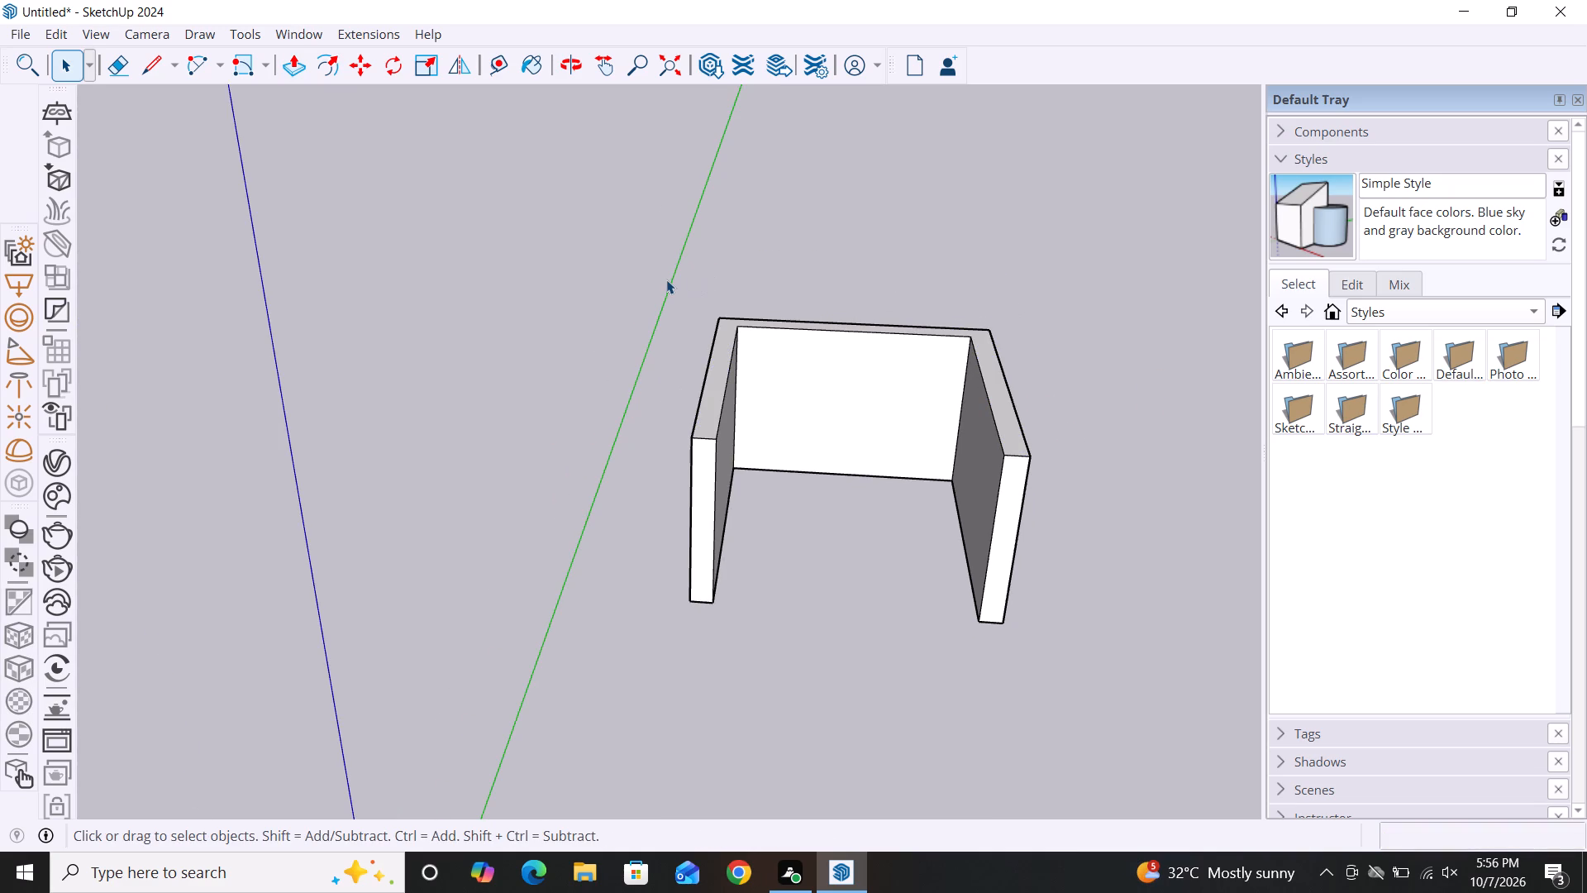
# Select all the faces and edges of the three-sided room walls and make them a group.
pyautogui.click(666, 279)
pyautogui.click(647, 261)
pyautogui.click(705, 481)
pyautogui.scroll(1, 722, 489)
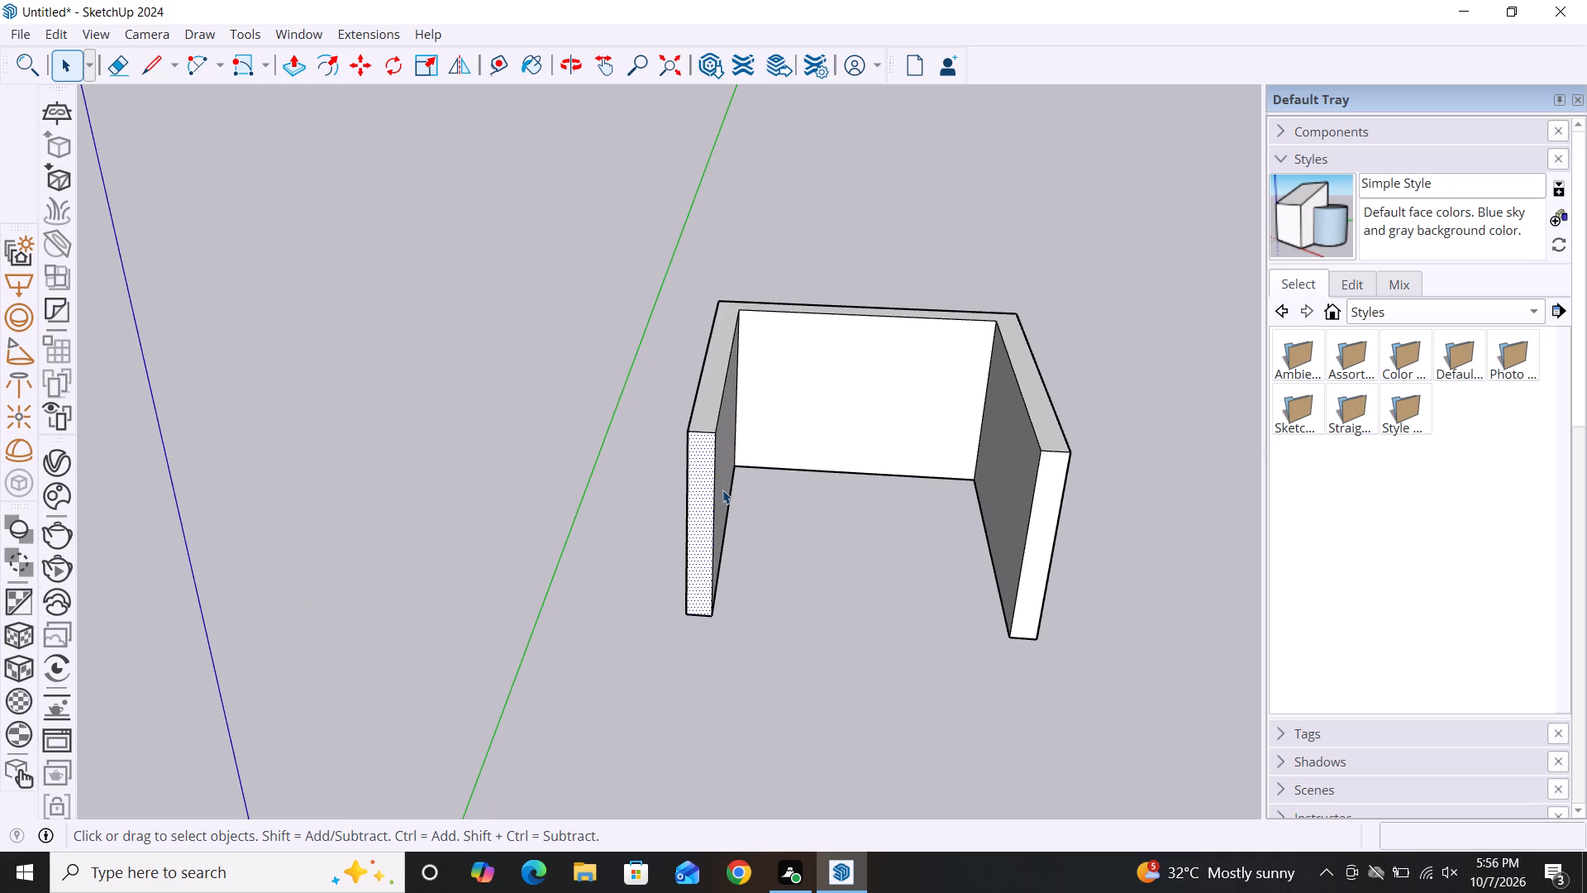
pyautogui.scroll(-1, 722, 489)
pyautogui.click(648, 540)
pyautogui.moveTo(648, 263); pyautogui.dragTo(1089, 674)
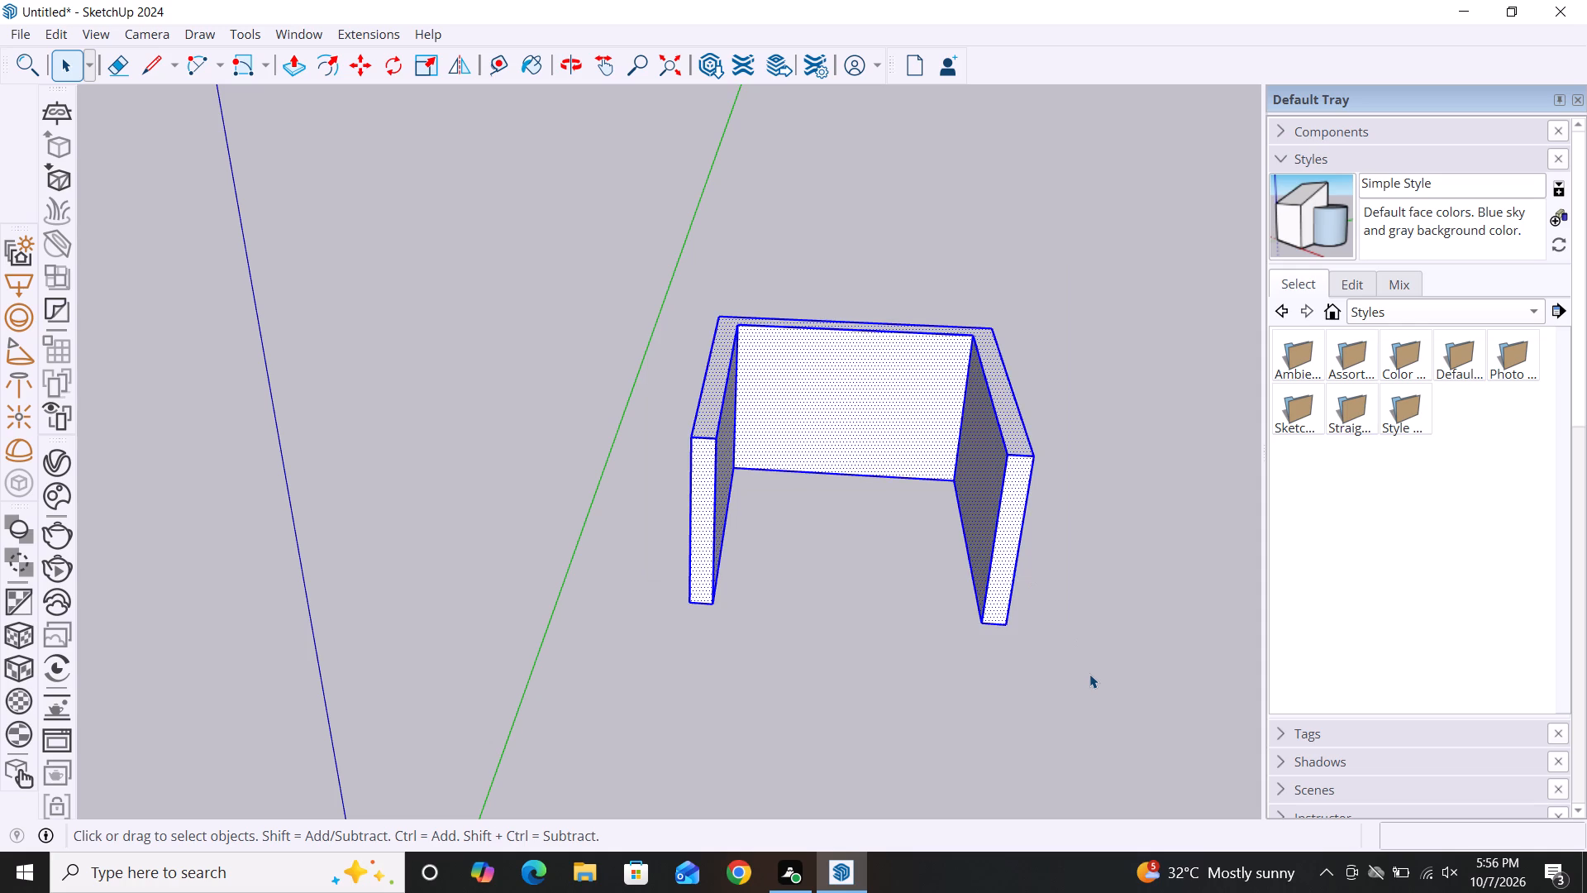
pyautogui.rightClick(887, 430)
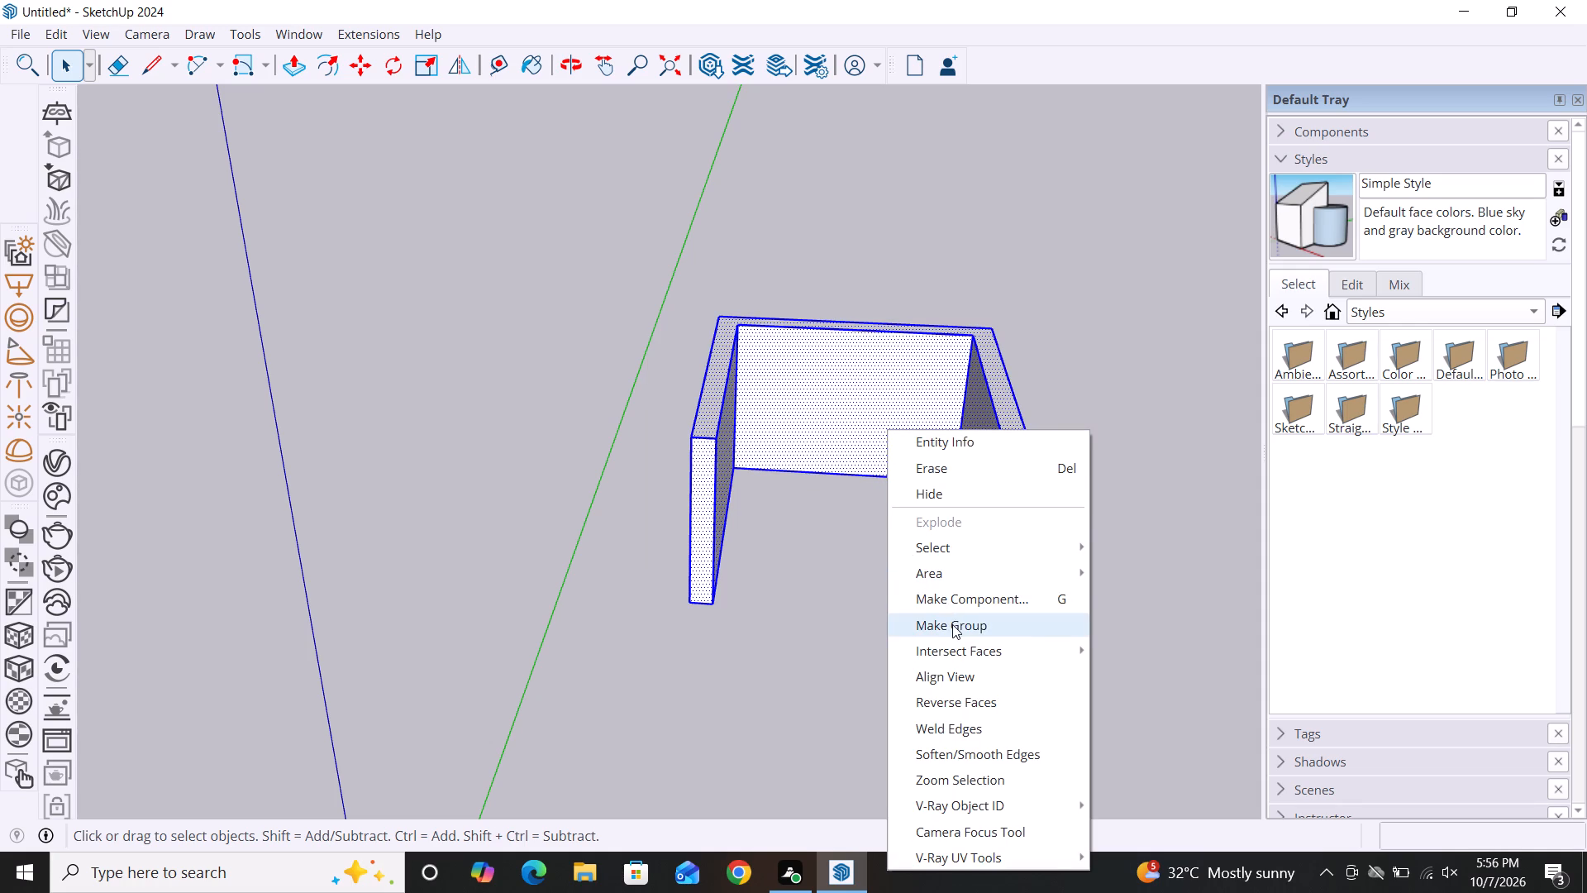
pyautogui.click(952, 624)
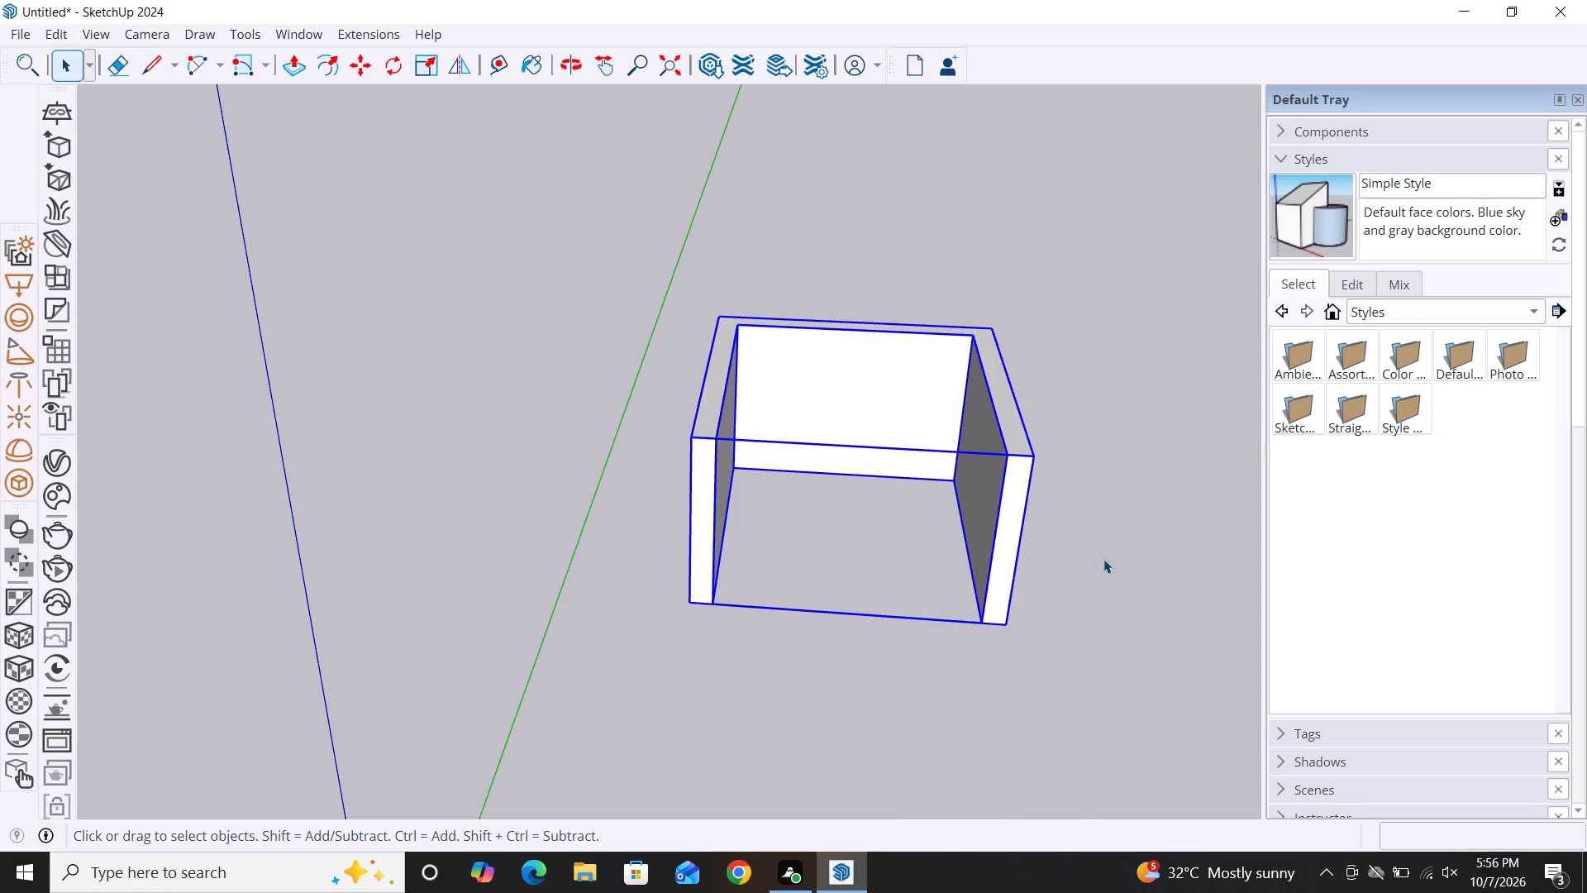
pyautogui.click(1103, 559)
pyautogui.click(675, 260)
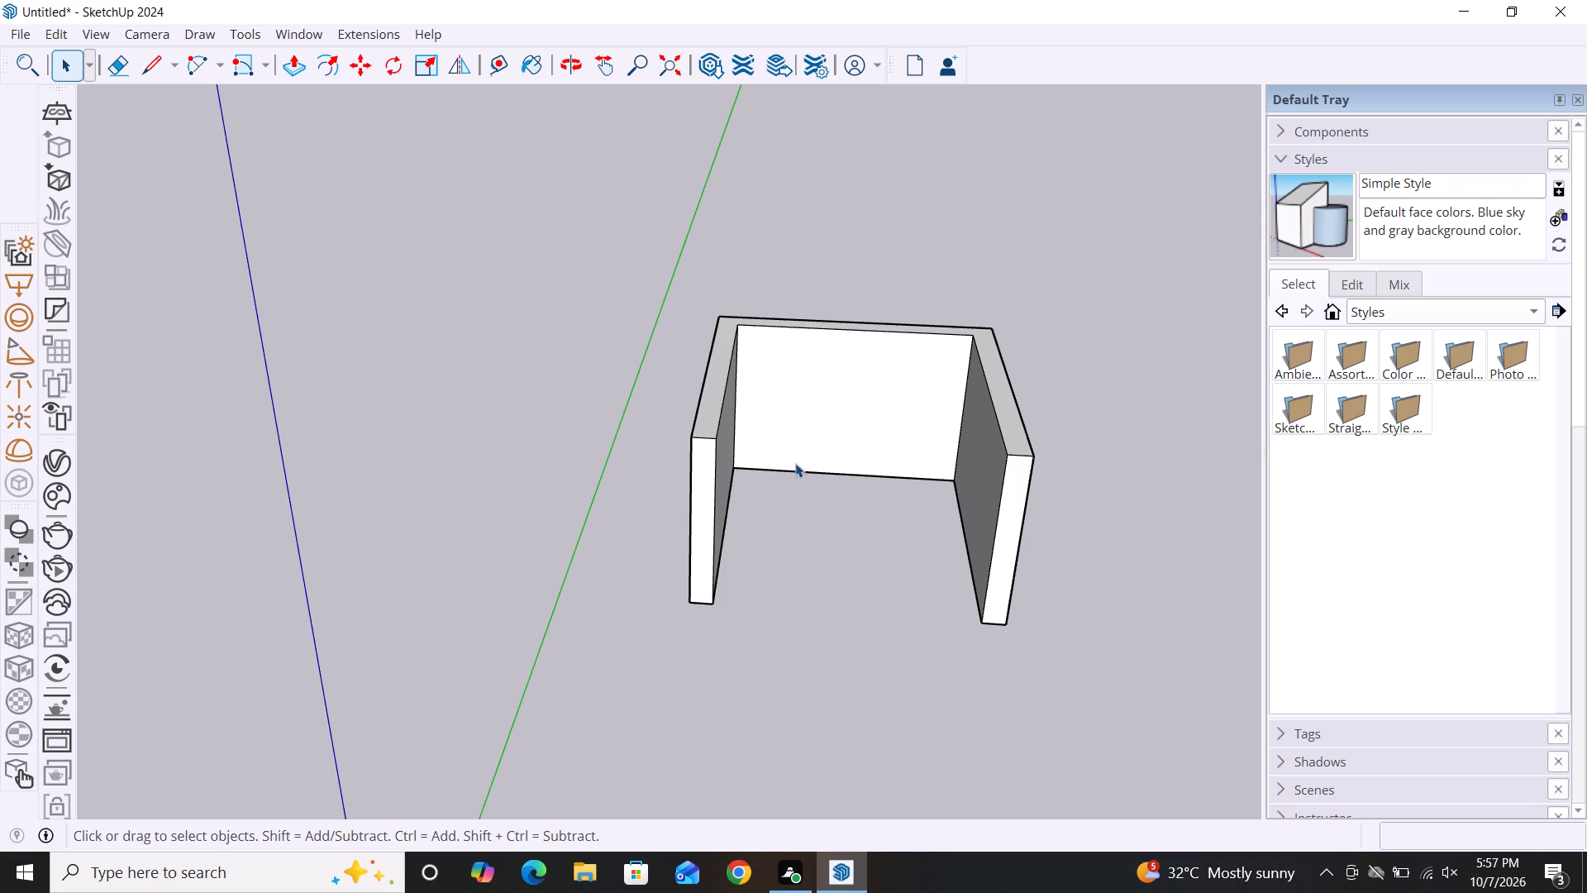
# Copy the wall group about 11' 5" sideways with the Move tool, placing the copy beside the original.
pyautogui.moveTo(652, 283); pyautogui.dragTo(1078, 719)
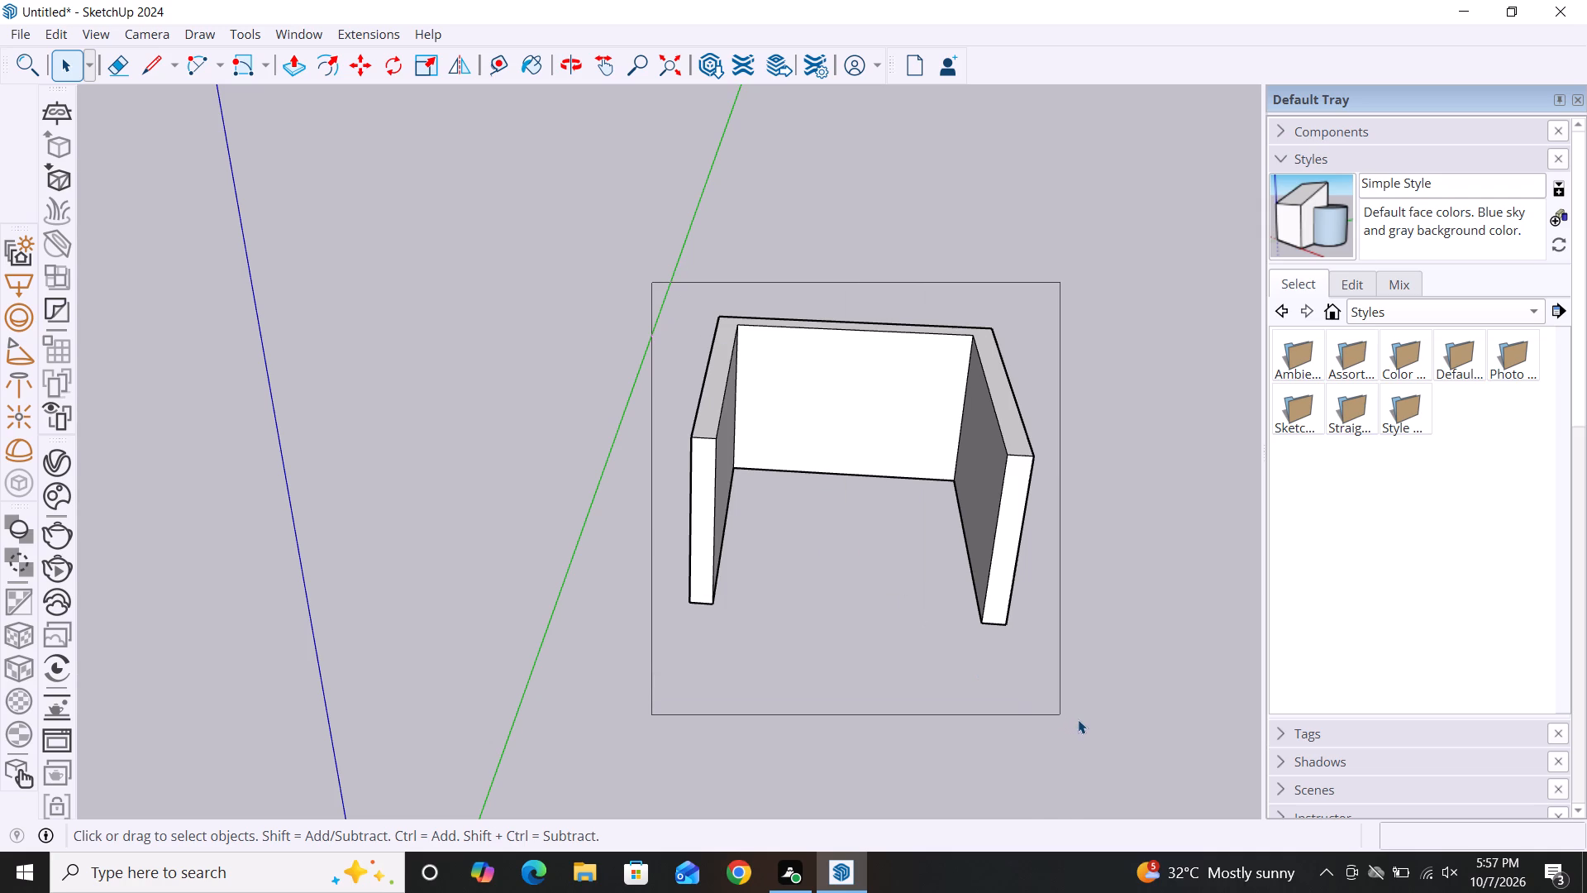
pyautogui.moveTo(1078, 719); pyautogui.dragTo(1079, 719)
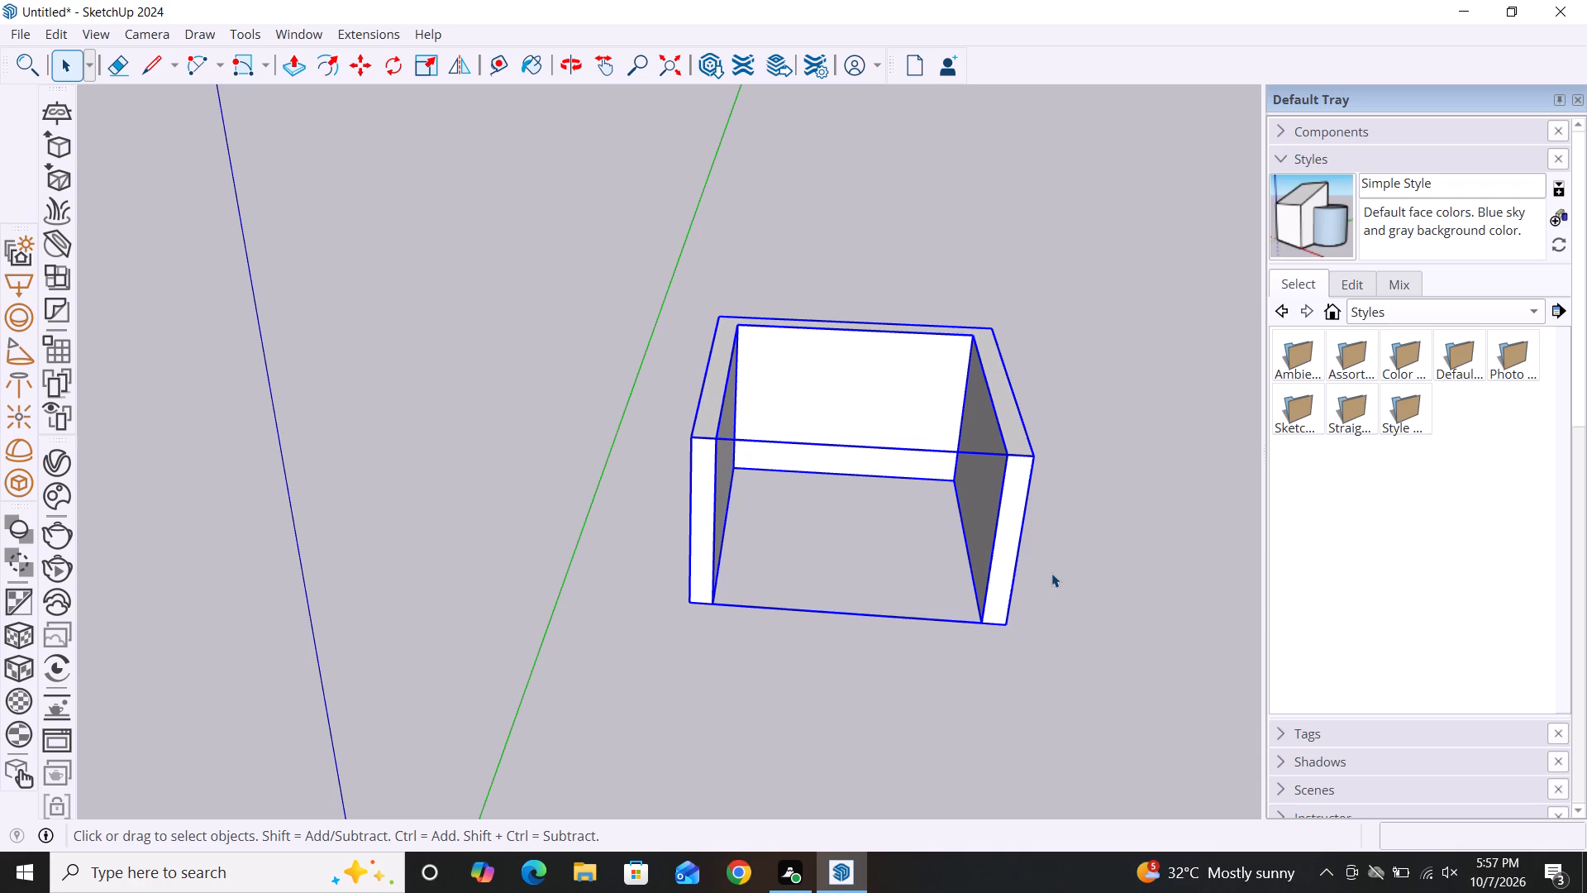
pyautogui.press('m')
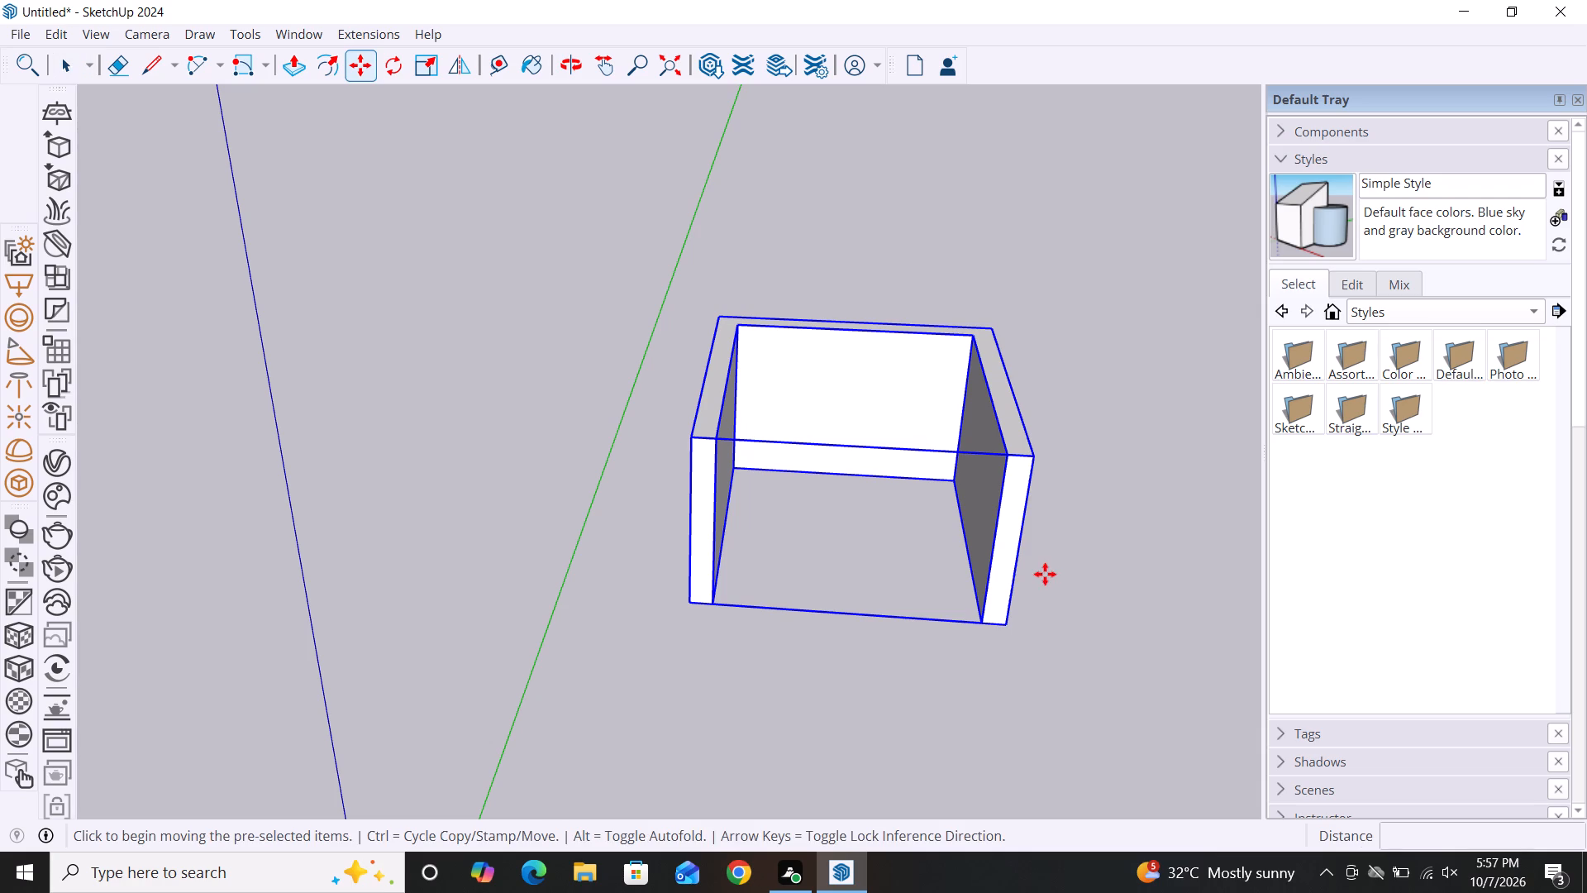
pyautogui.click(999, 628)
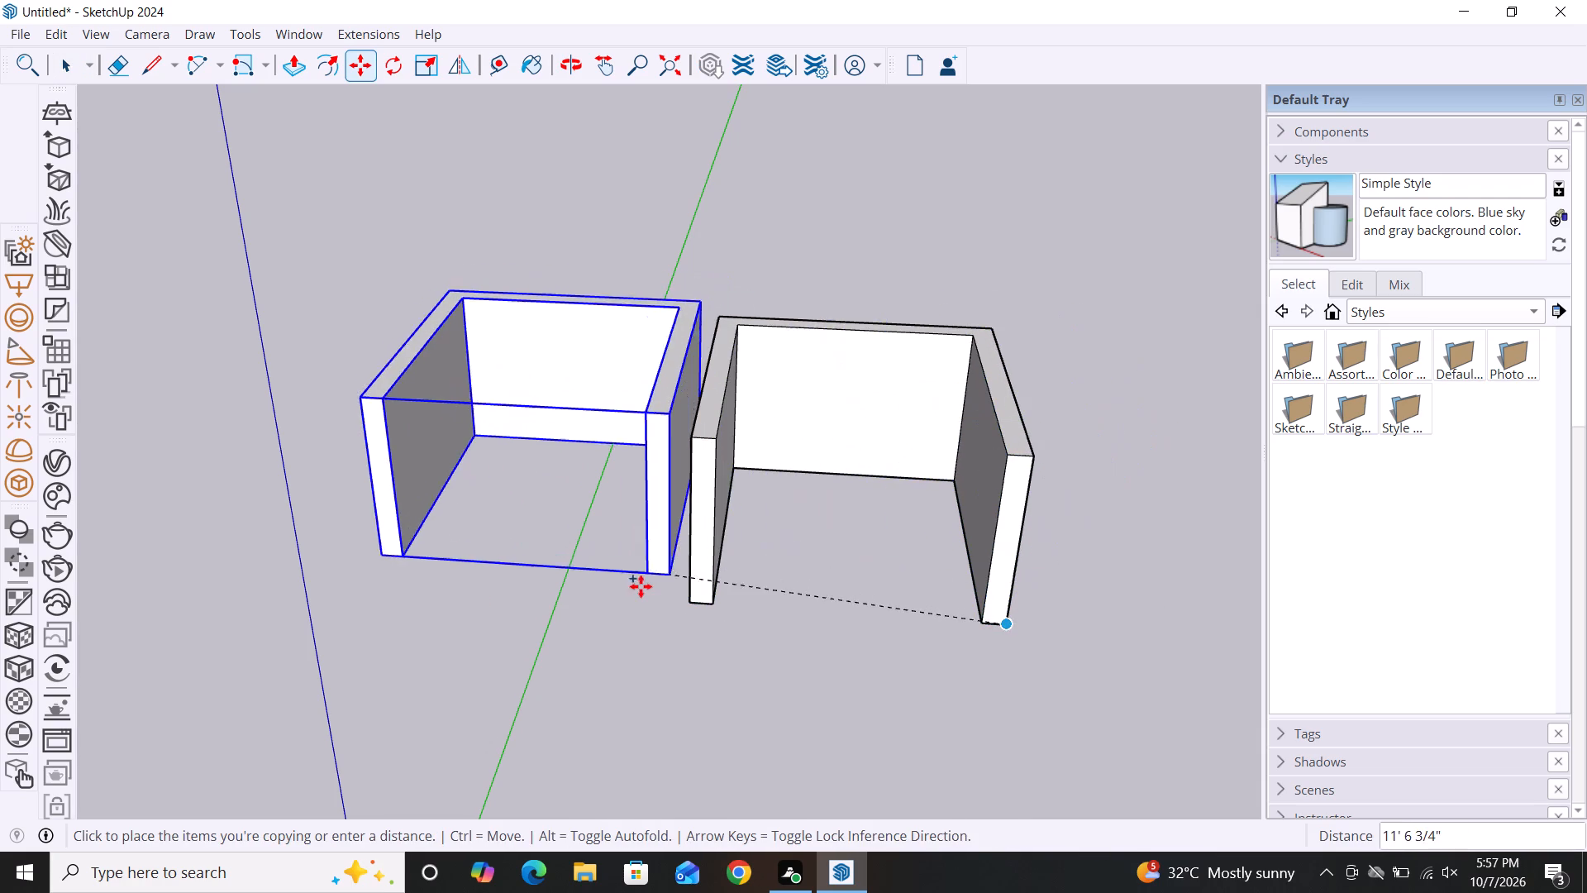
pyautogui.scroll(-2, 641, 586)
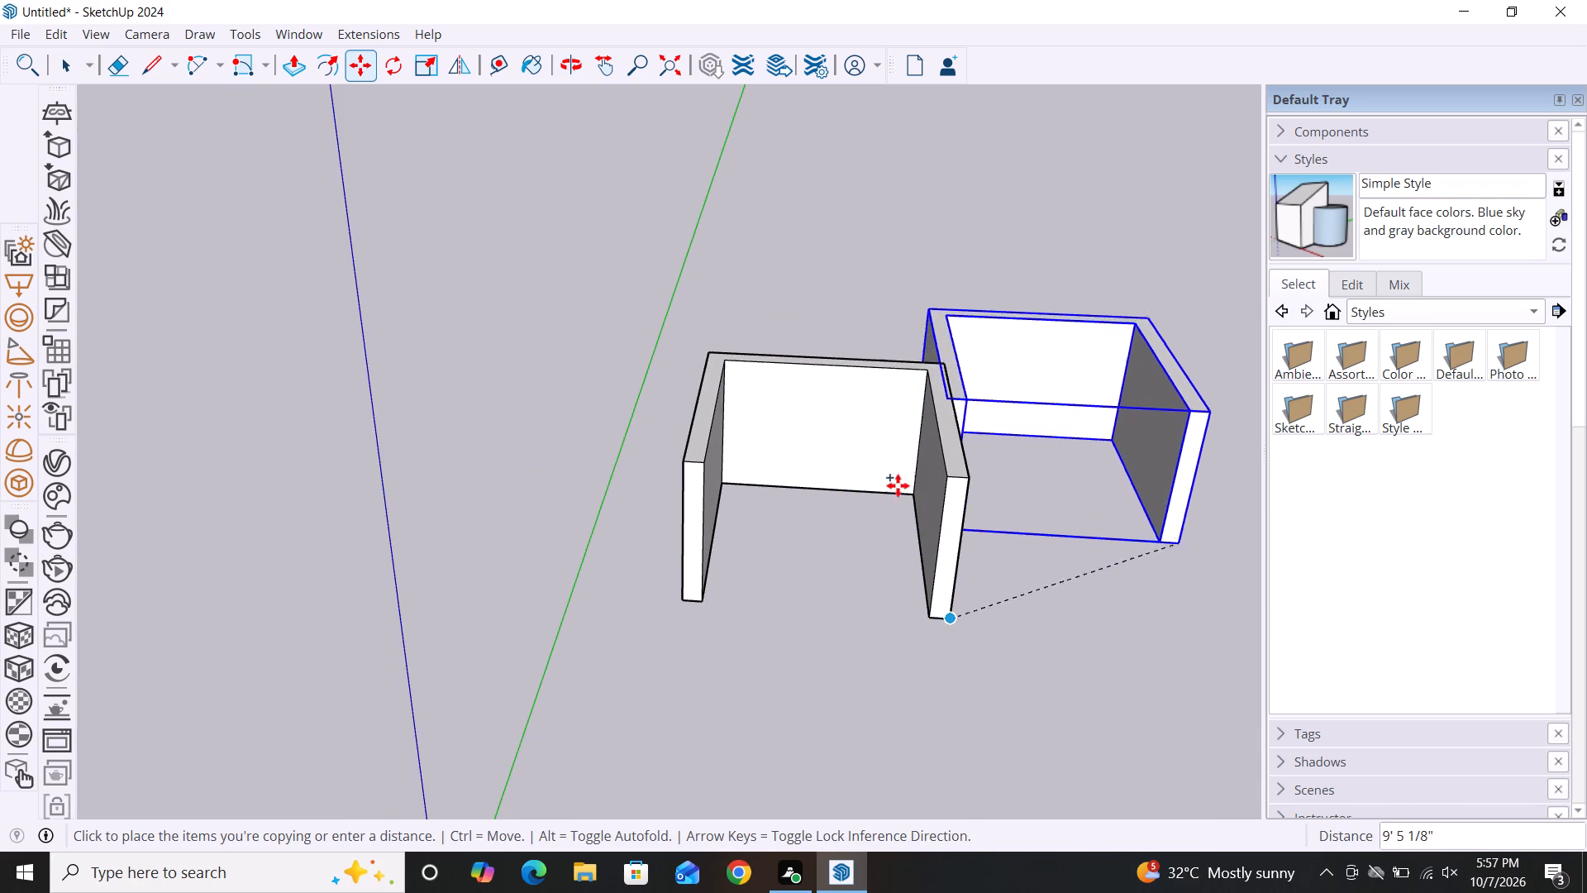
pyautogui.scroll(-1, 565, 435)
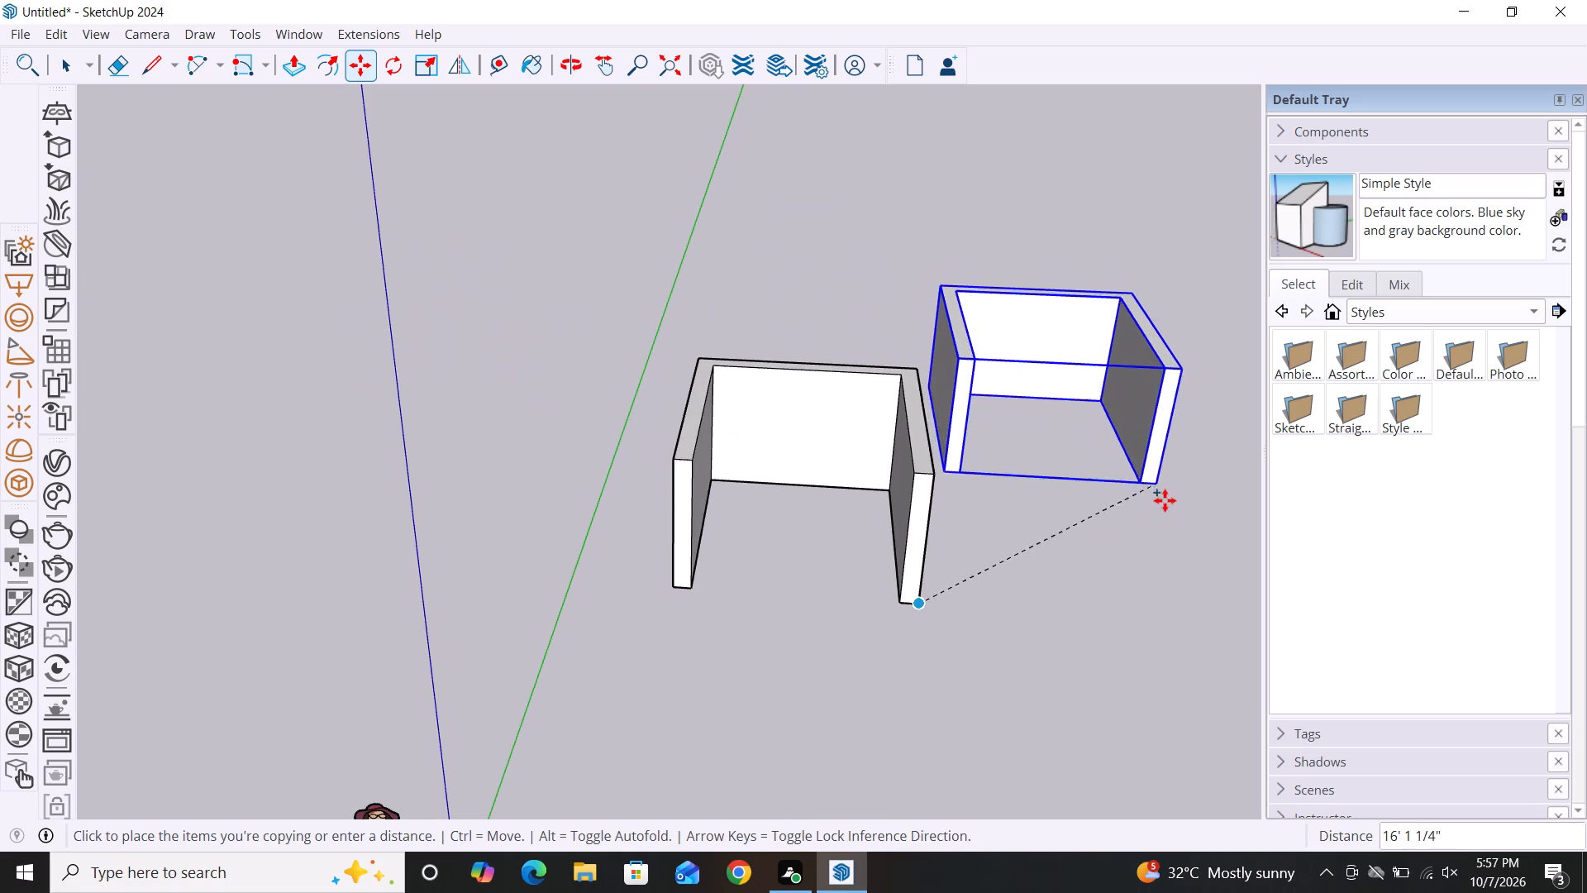
pyautogui.doubleClick(1184, 583)
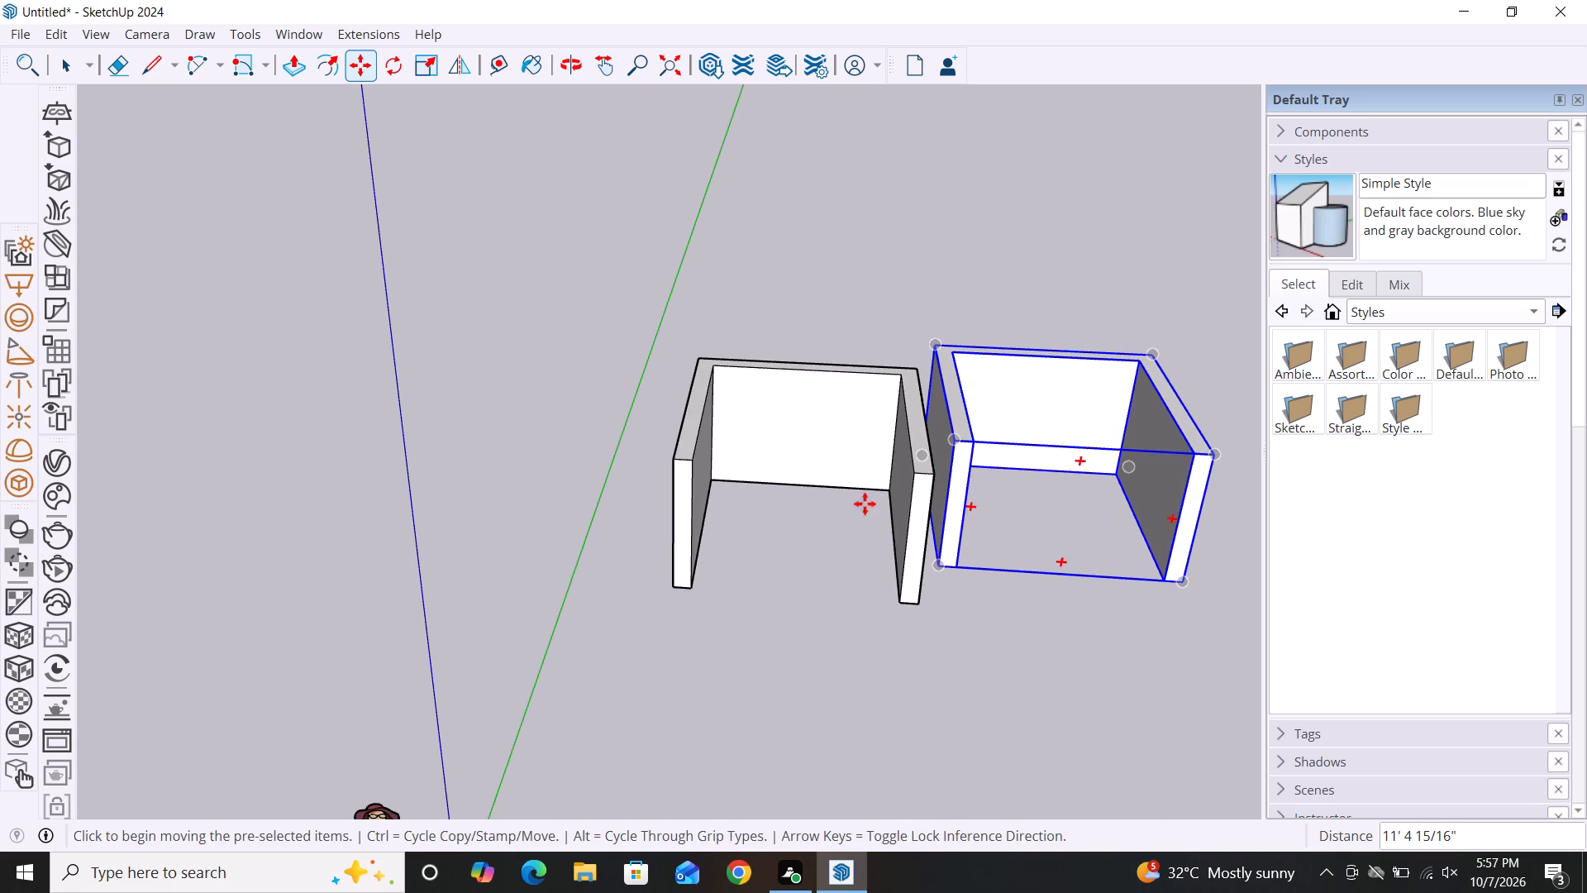
pyautogui.press('space')
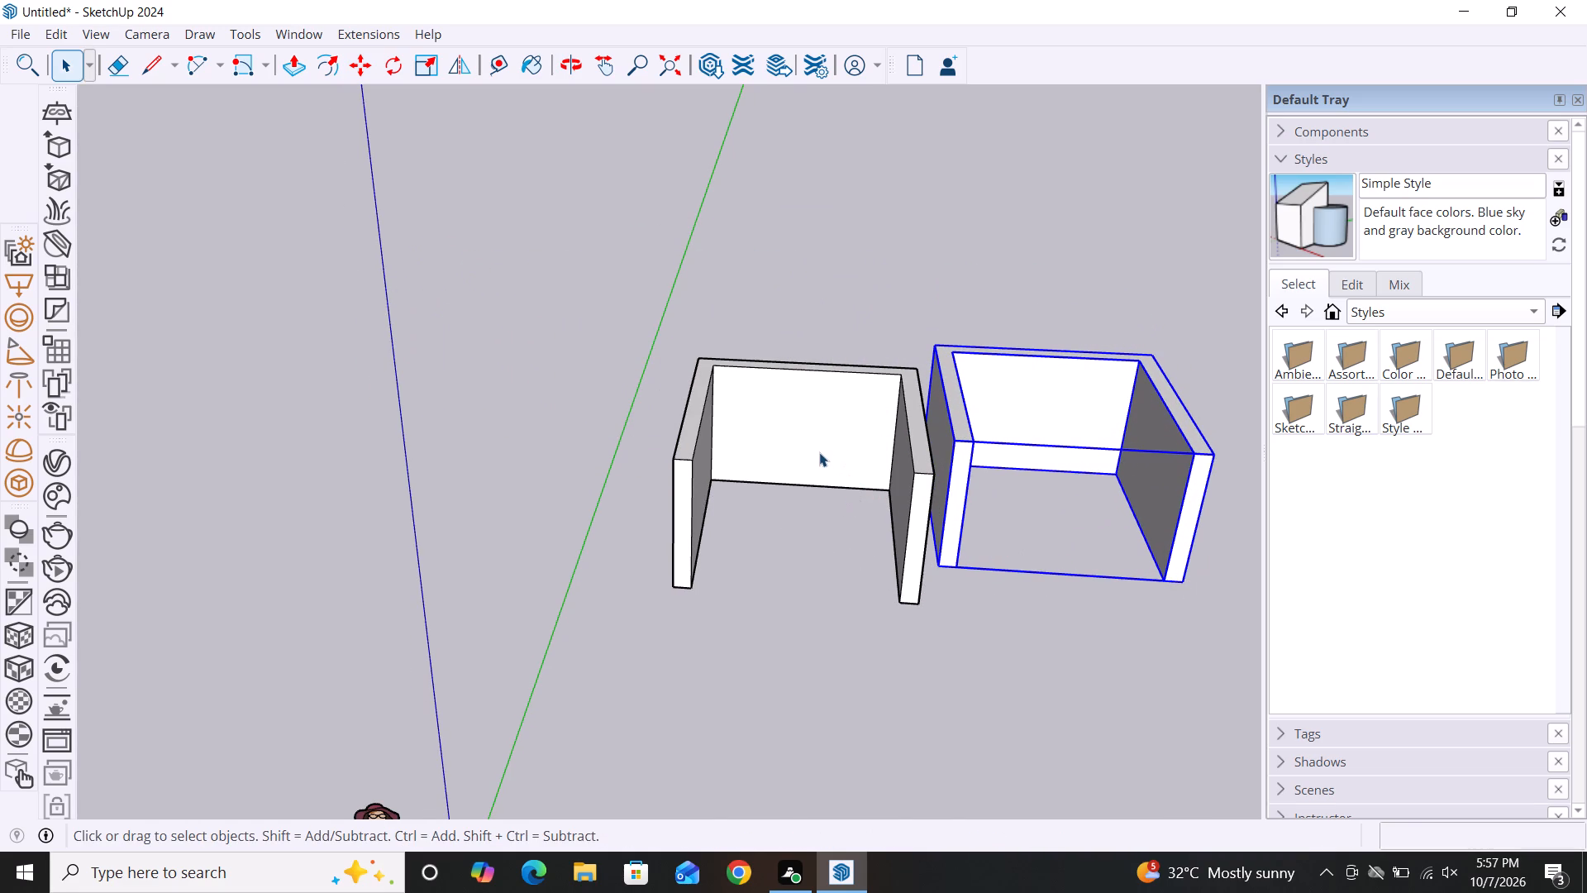
pyautogui.press('space')
pyautogui.press('Escape')
pyautogui.press('Escape')
pyautogui.press('Escape')
pyautogui.click(822, 642)
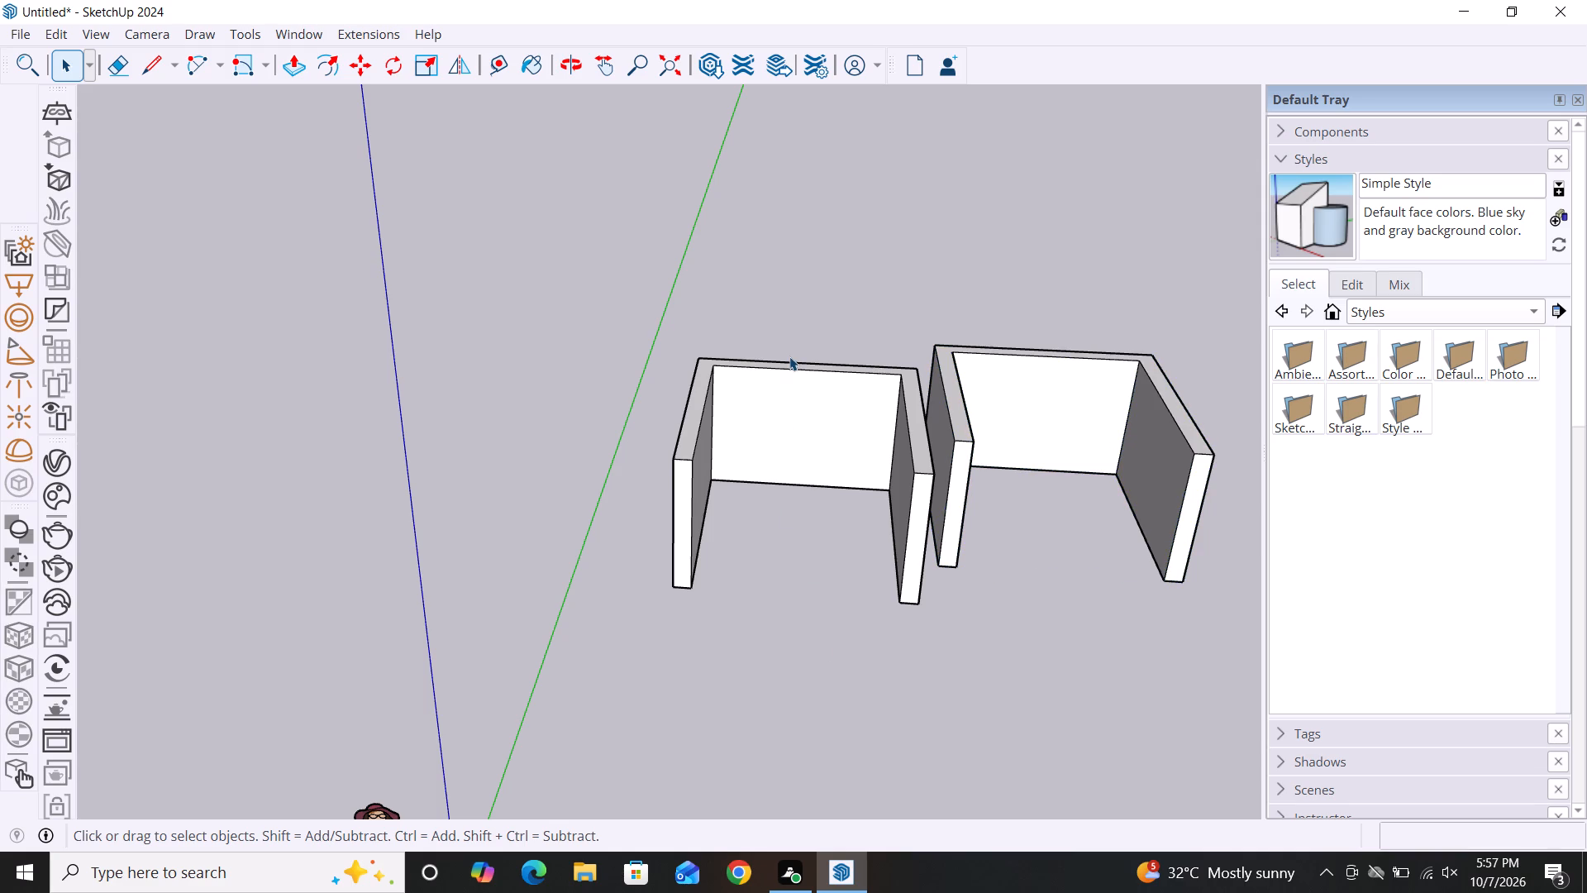
# Examine the original wall group and the gap beside its copy from the front and from above.
pyautogui.scroll(4, 789, 356)
pyautogui.scroll(-2, 754, 301)
pyautogui.scroll(3, 812, 360)
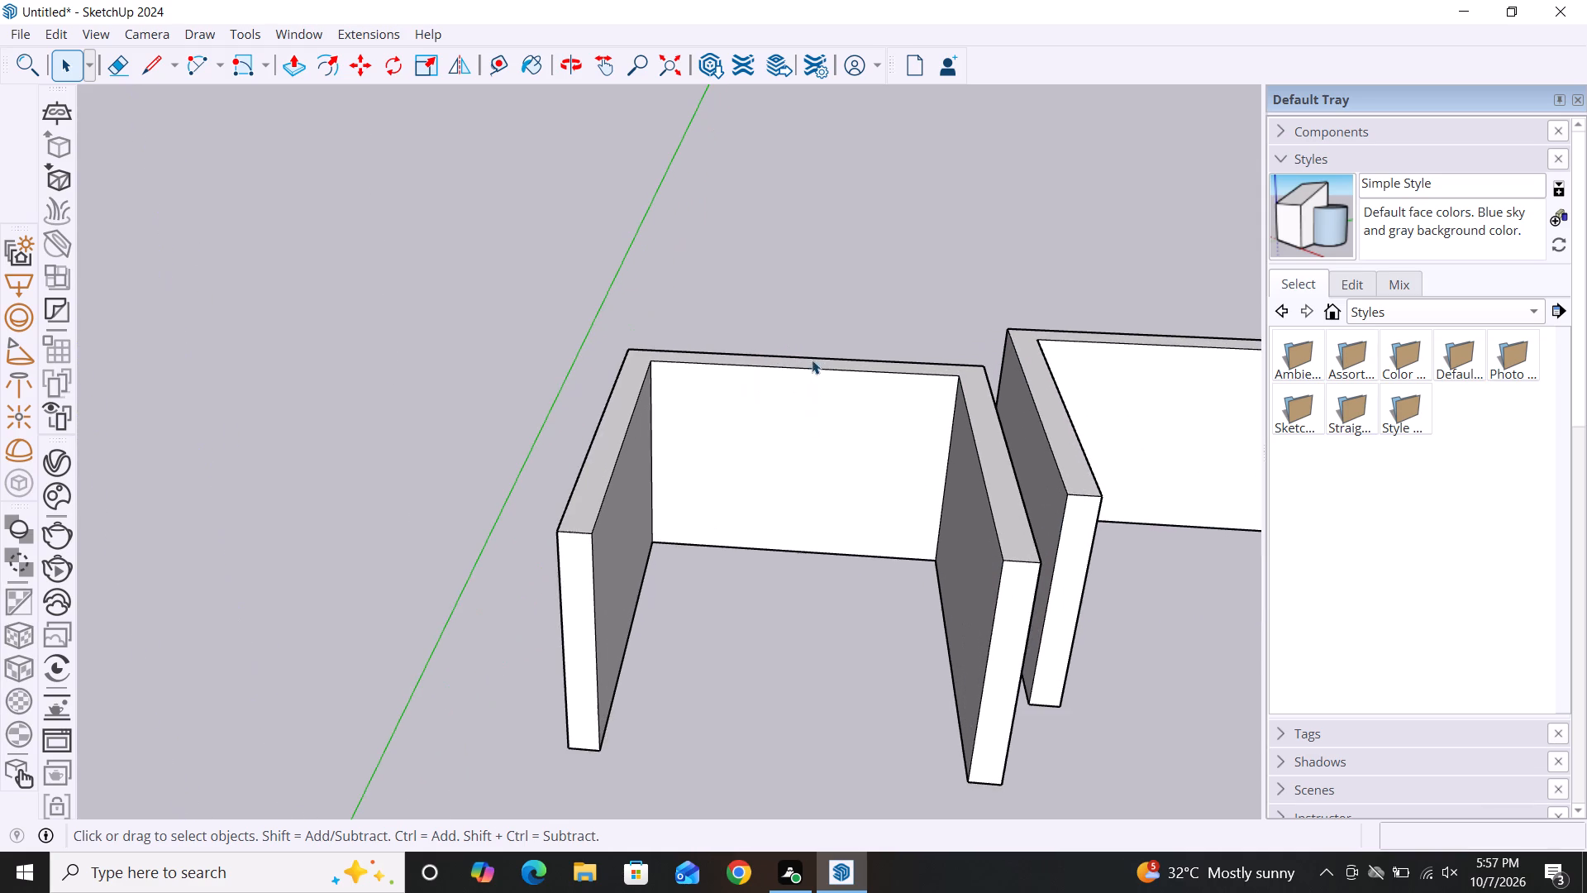
pyautogui.scroll(-2, 854, 296)
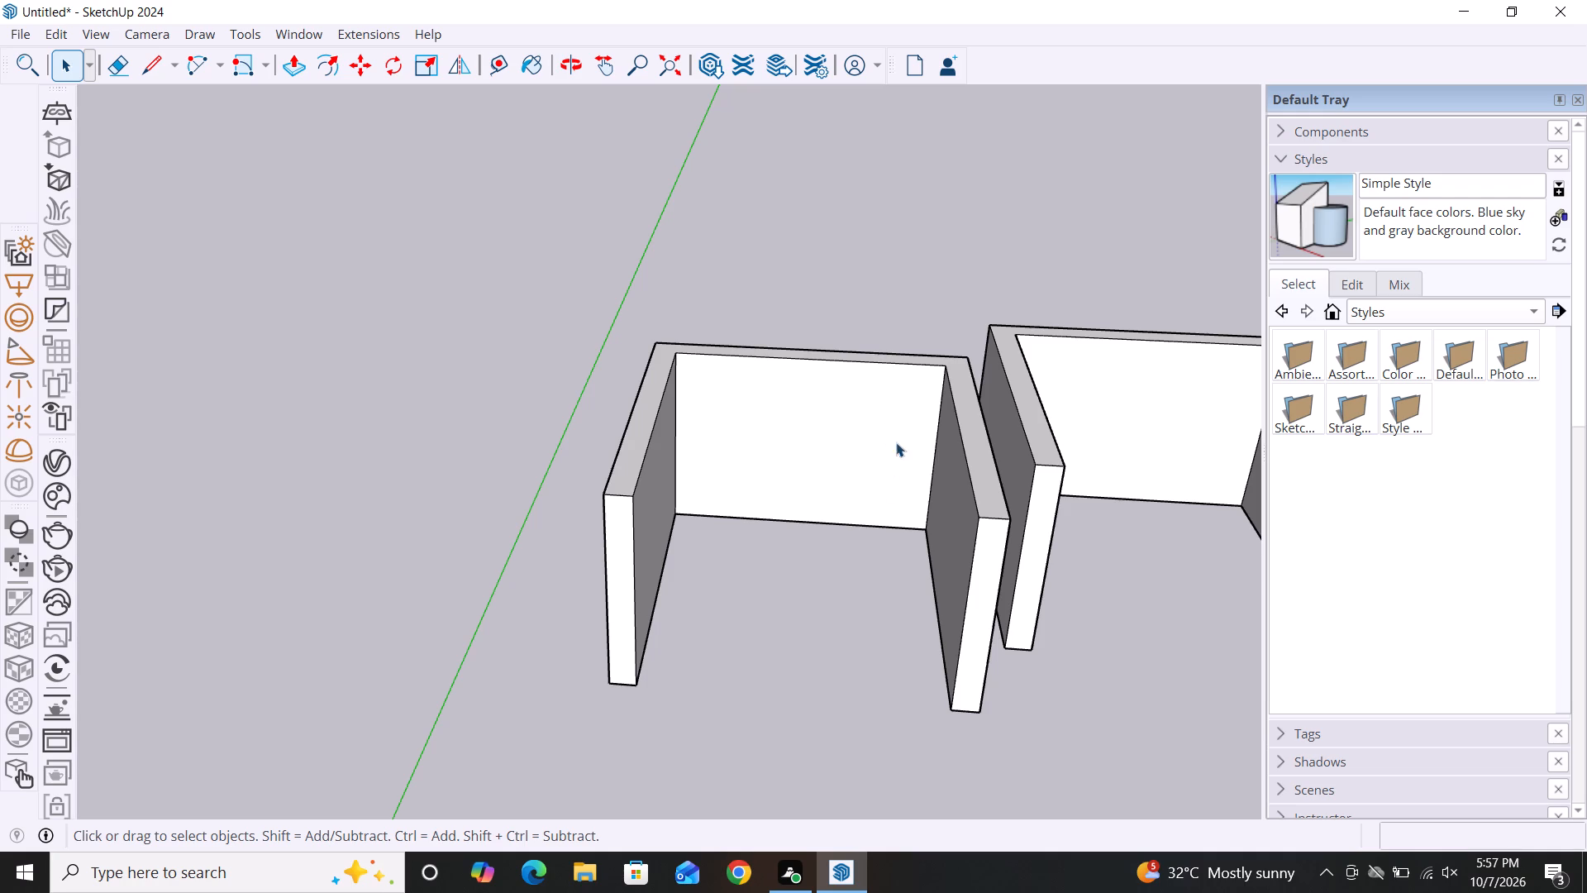
pyautogui.scroll(1, 906, 408)
pyautogui.scroll(-3, 1032, 196)
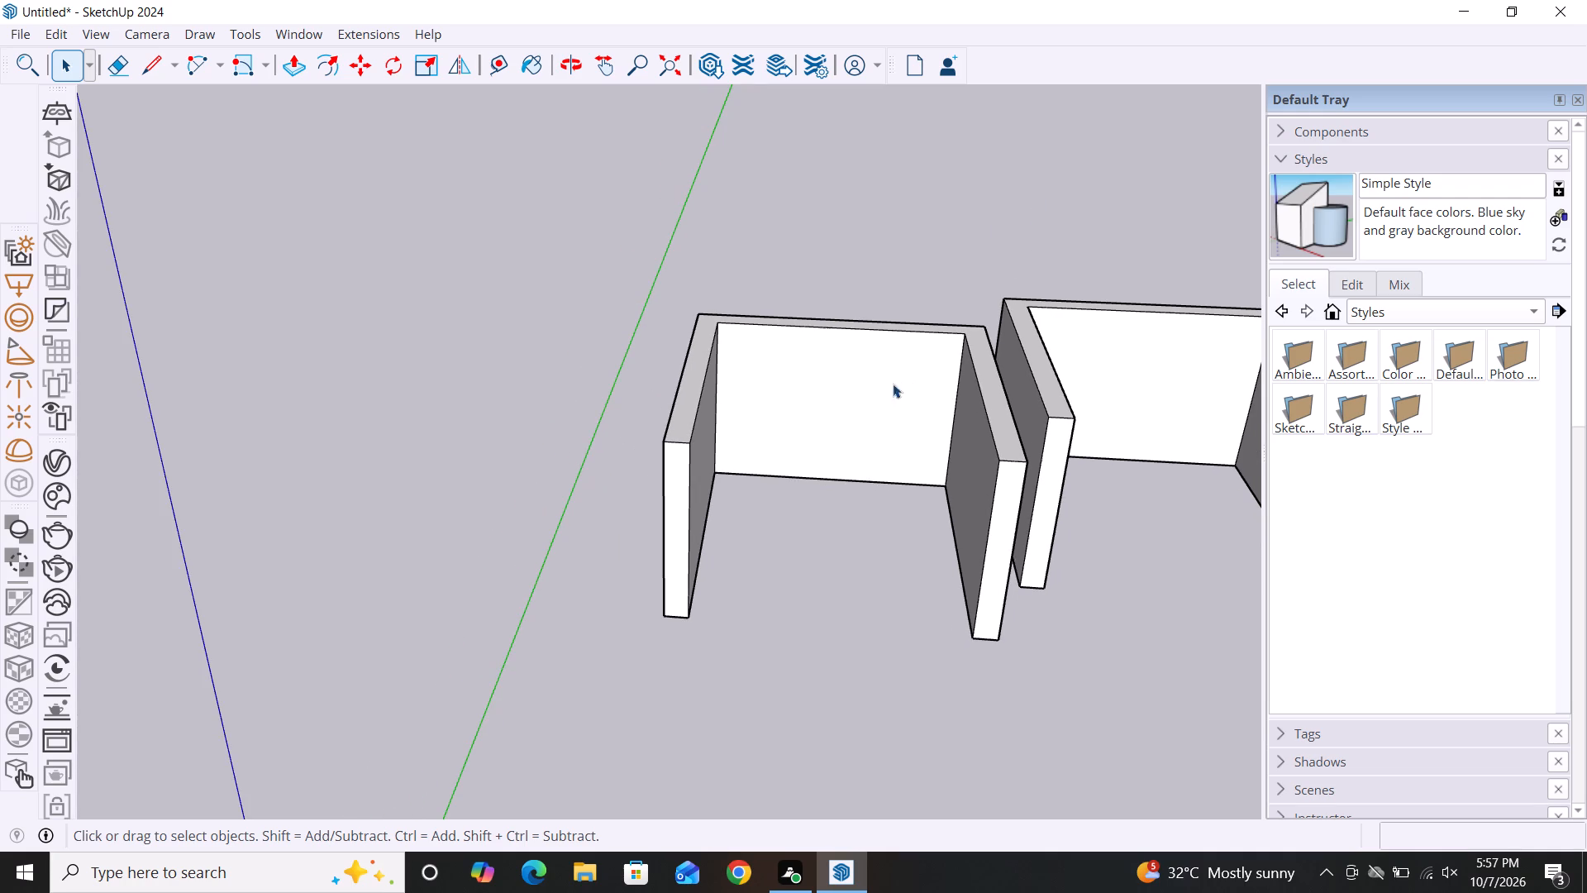
pyautogui.moveTo(841, 388); pyautogui.dragTo(850, 556, button='middle')
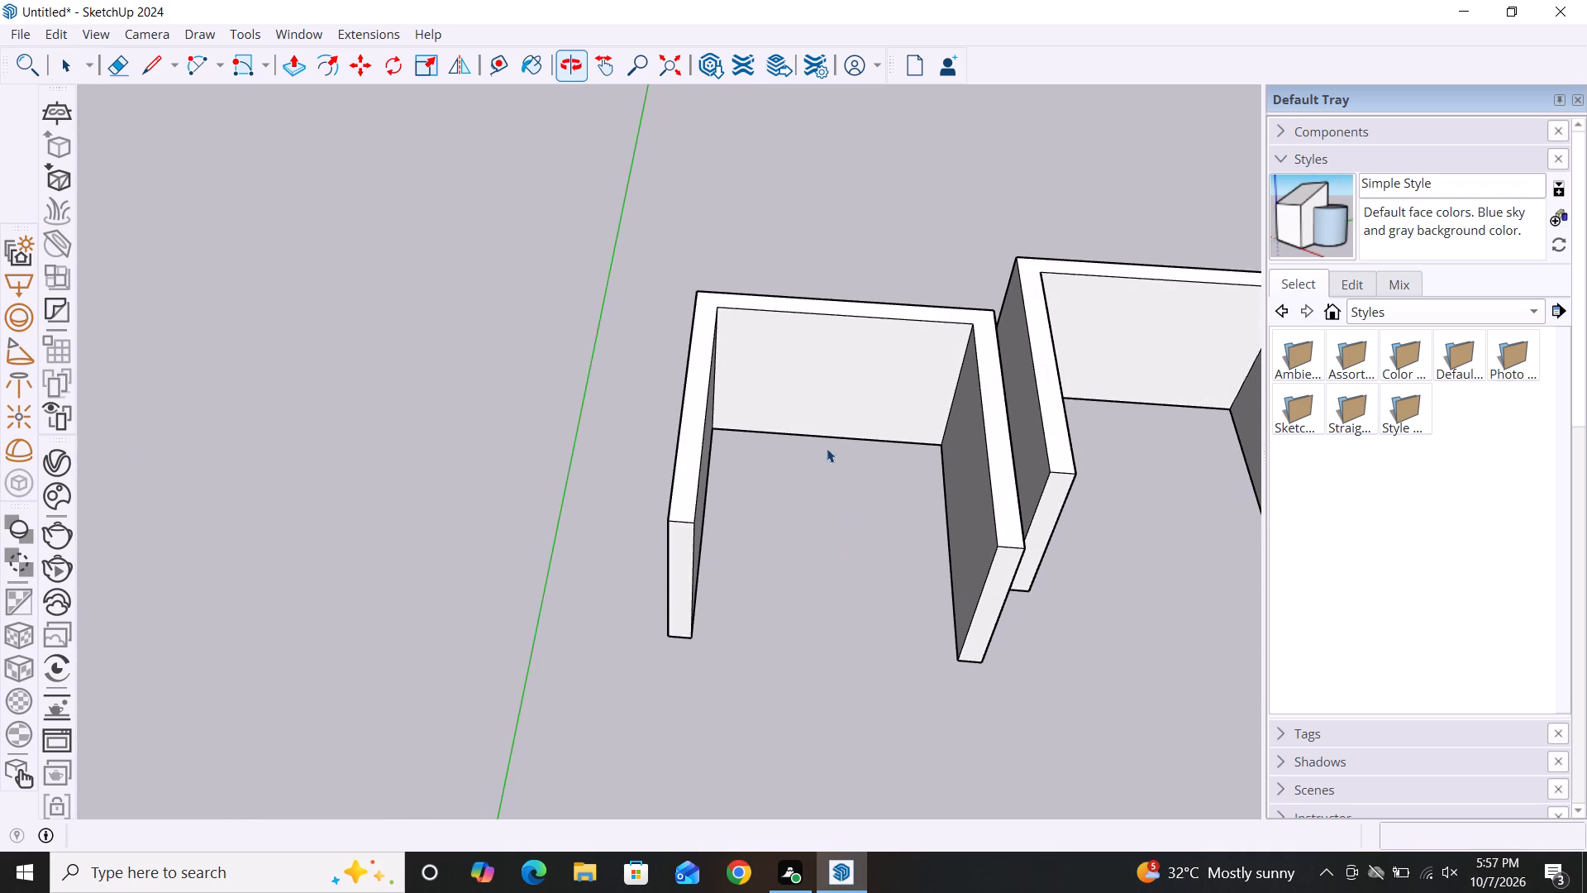
pyautogui.scroll(3, 744, 264)
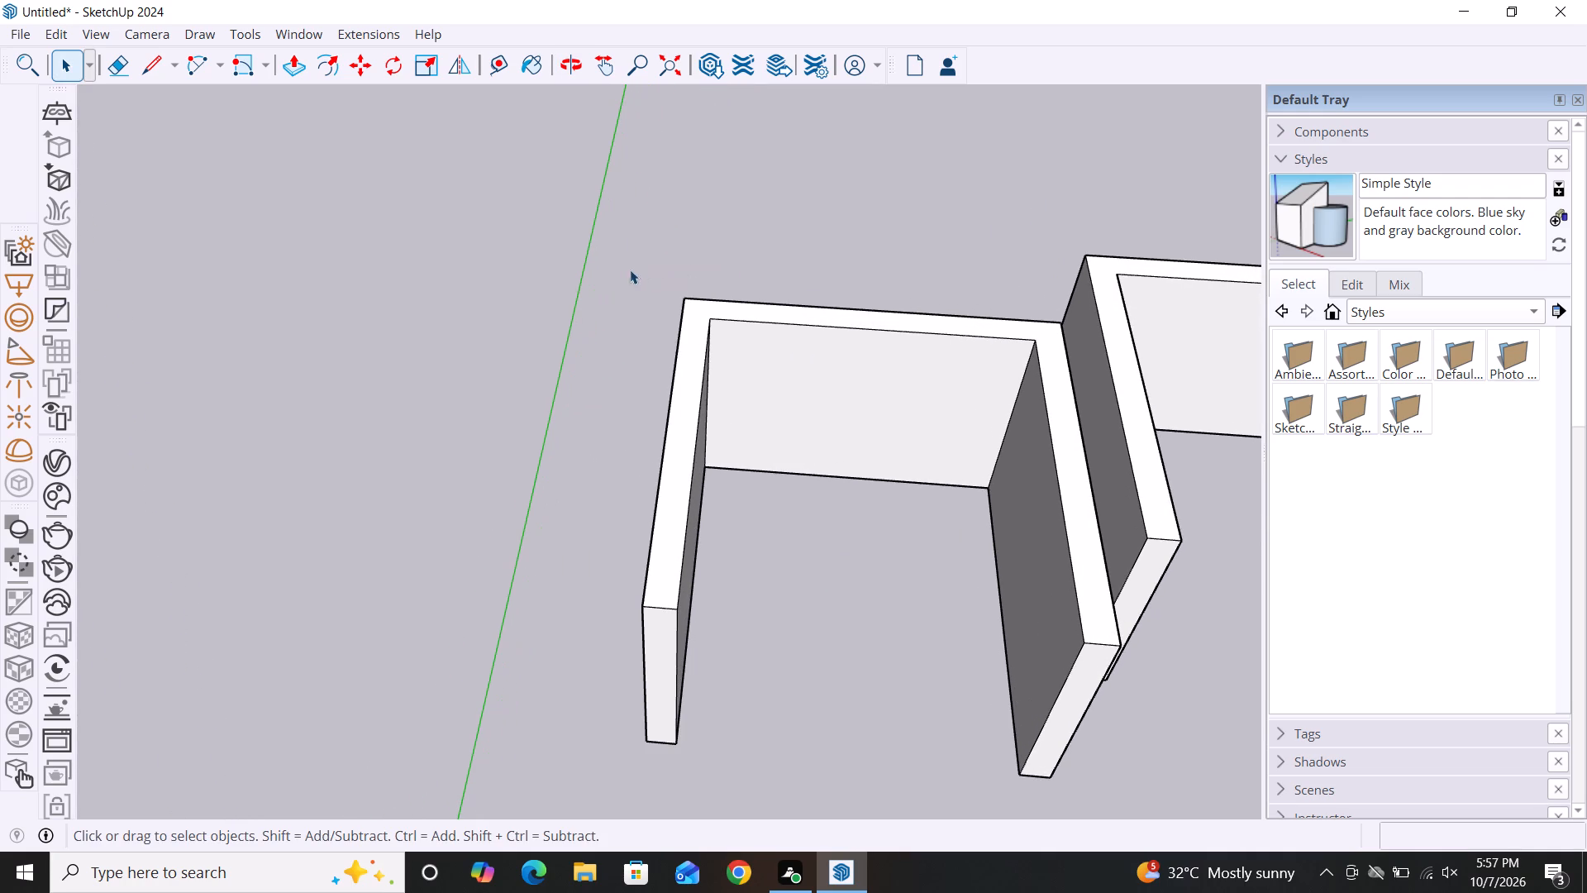
pyautogui.scroll(-2, 621, 271)
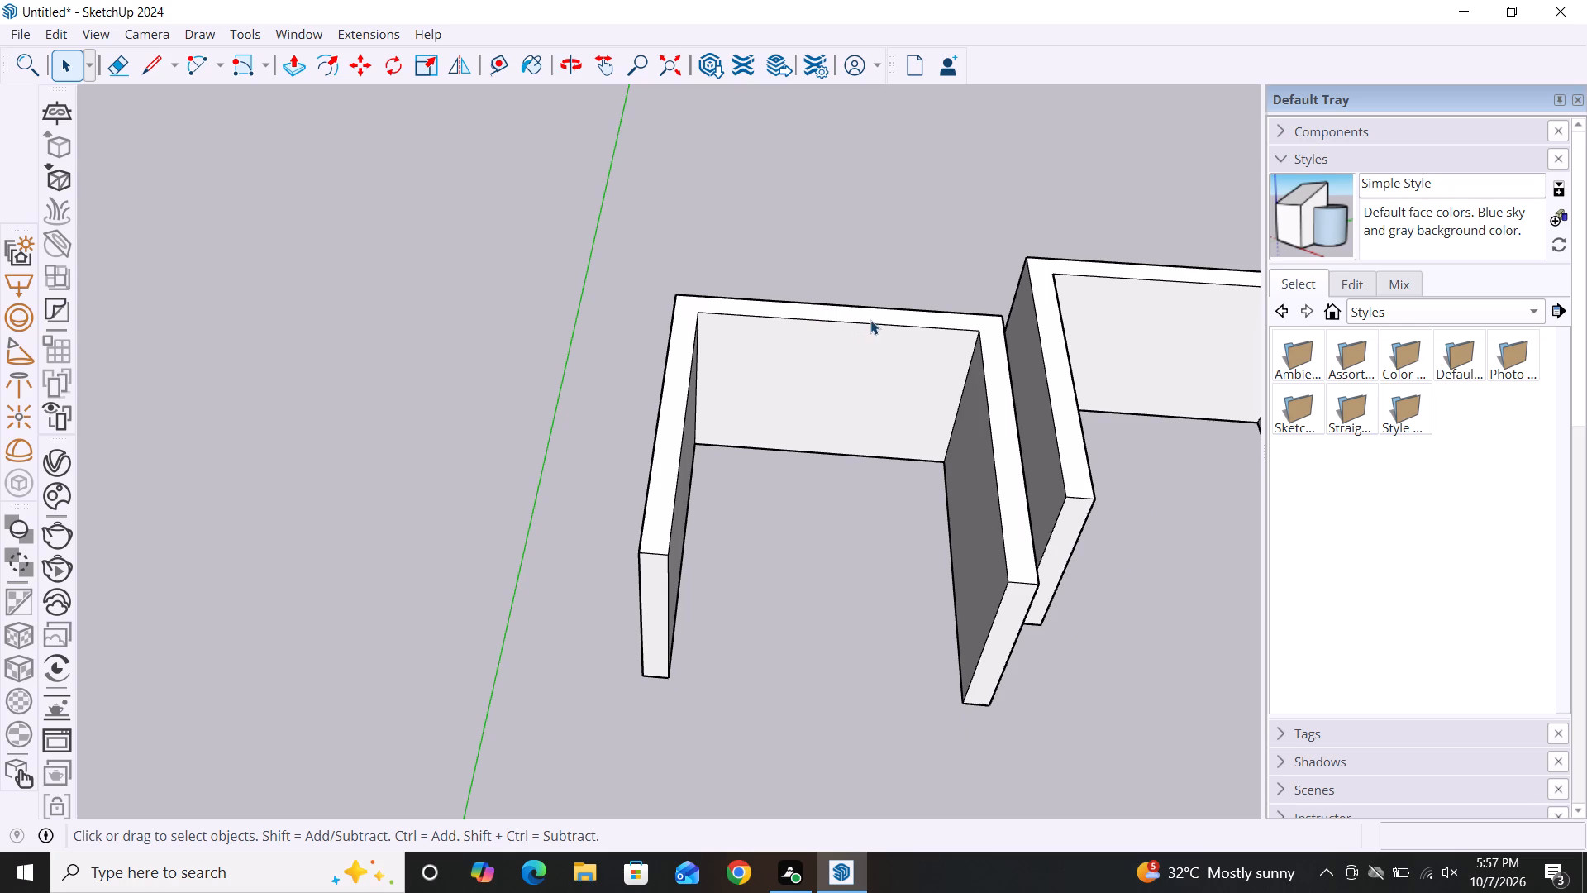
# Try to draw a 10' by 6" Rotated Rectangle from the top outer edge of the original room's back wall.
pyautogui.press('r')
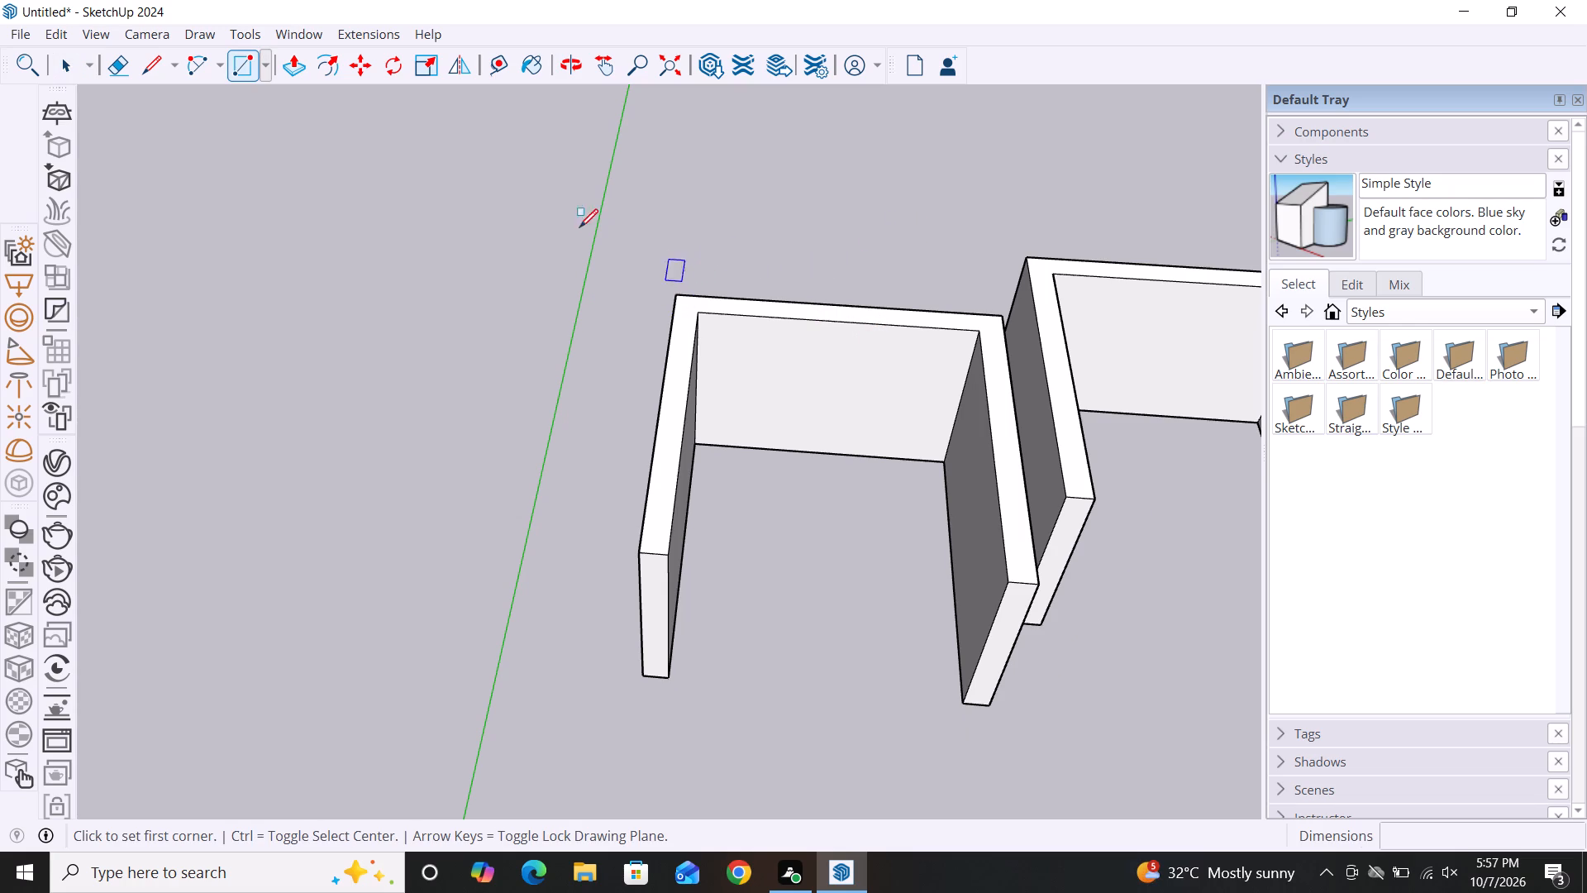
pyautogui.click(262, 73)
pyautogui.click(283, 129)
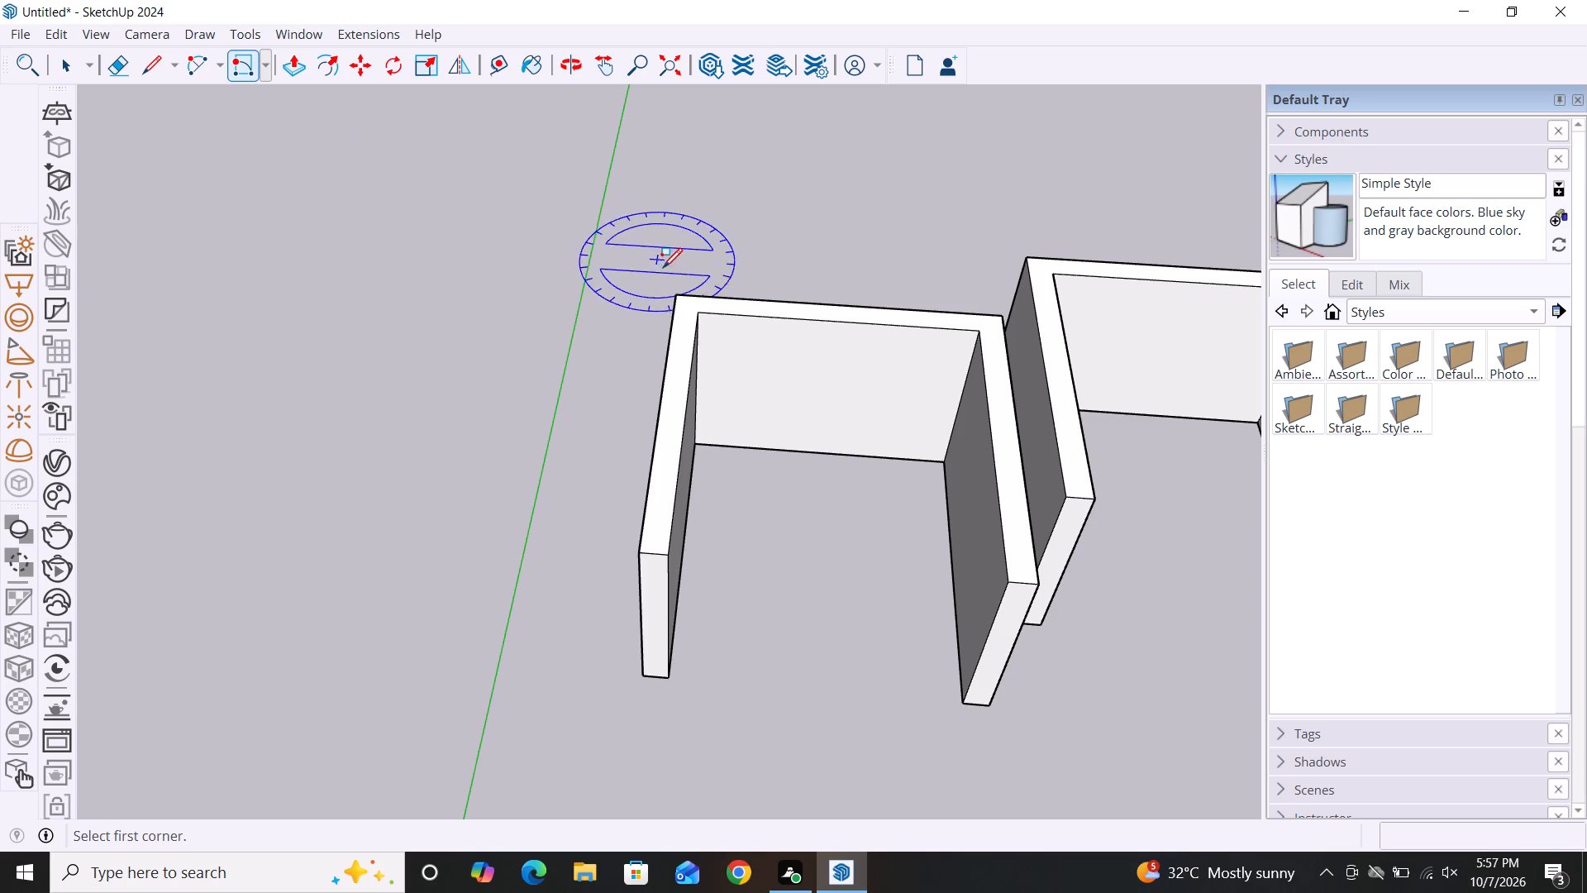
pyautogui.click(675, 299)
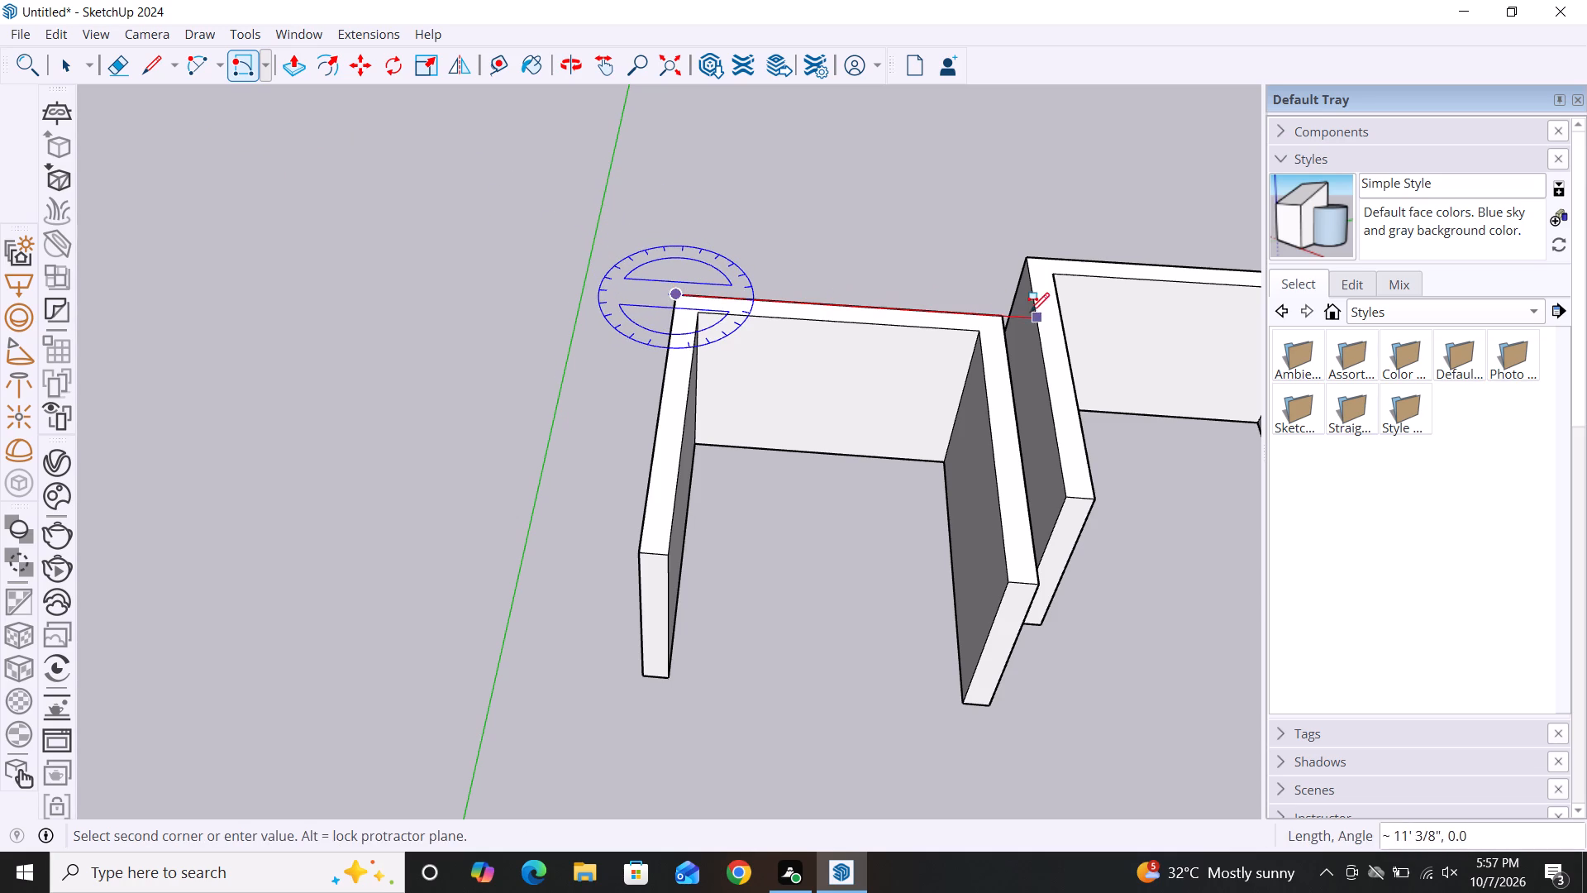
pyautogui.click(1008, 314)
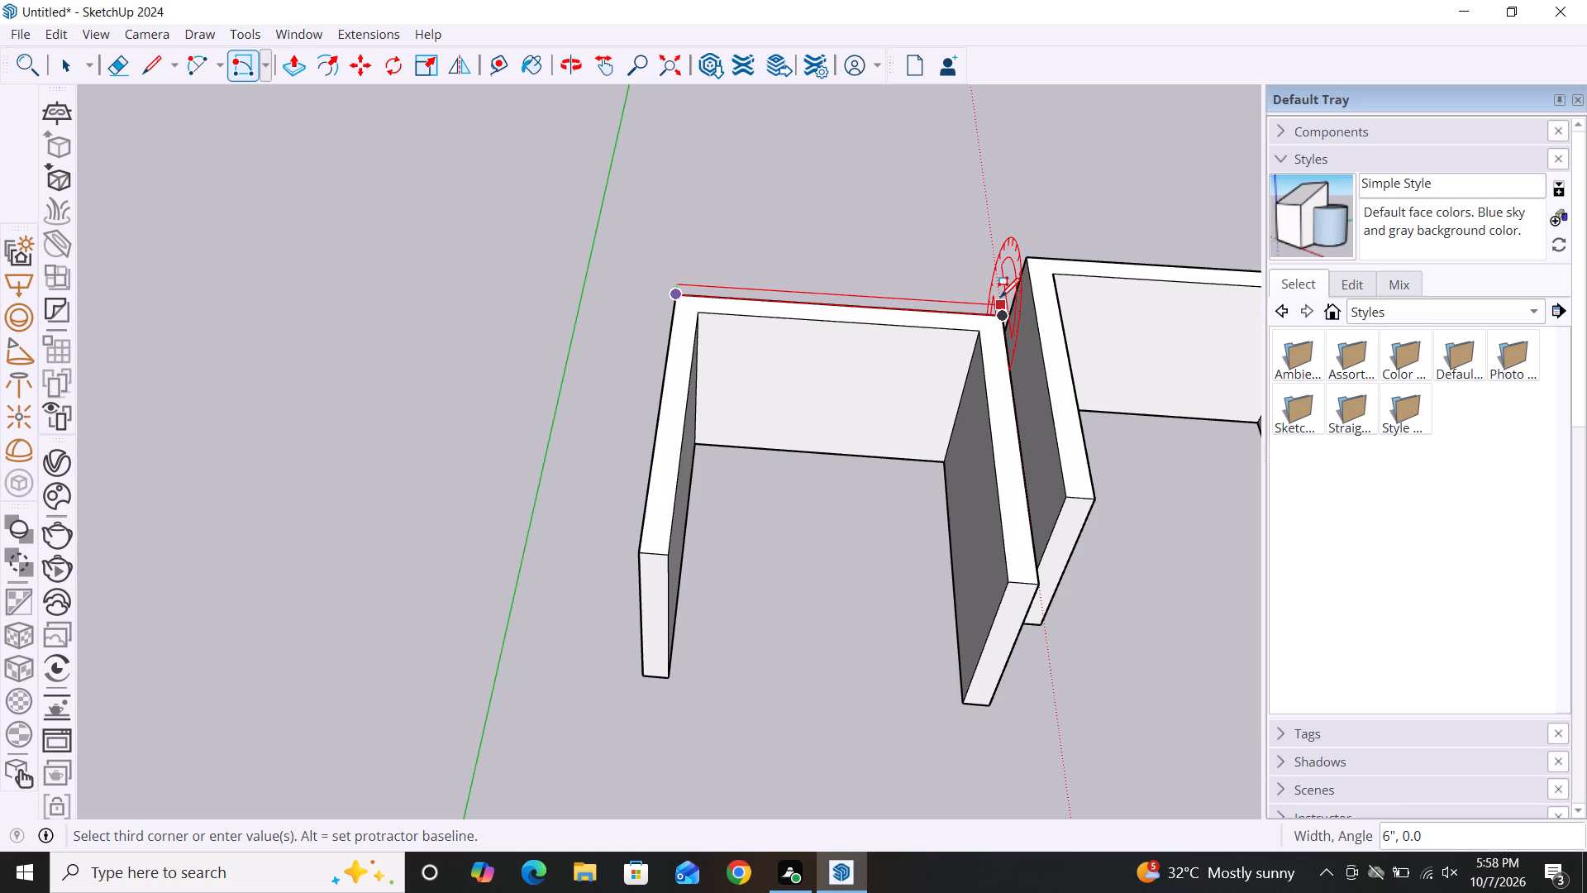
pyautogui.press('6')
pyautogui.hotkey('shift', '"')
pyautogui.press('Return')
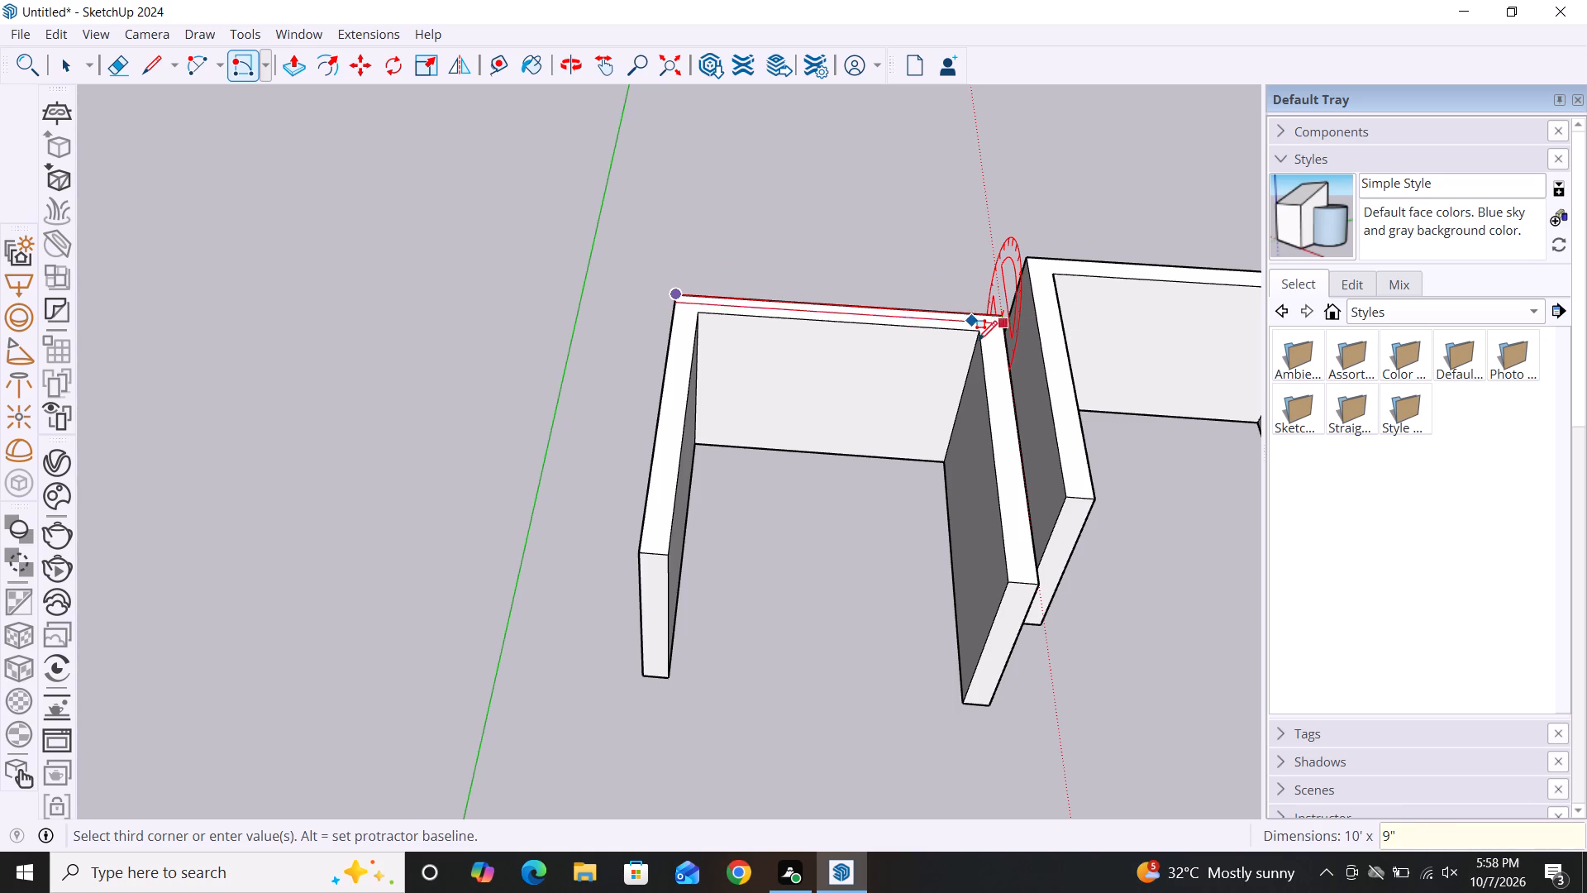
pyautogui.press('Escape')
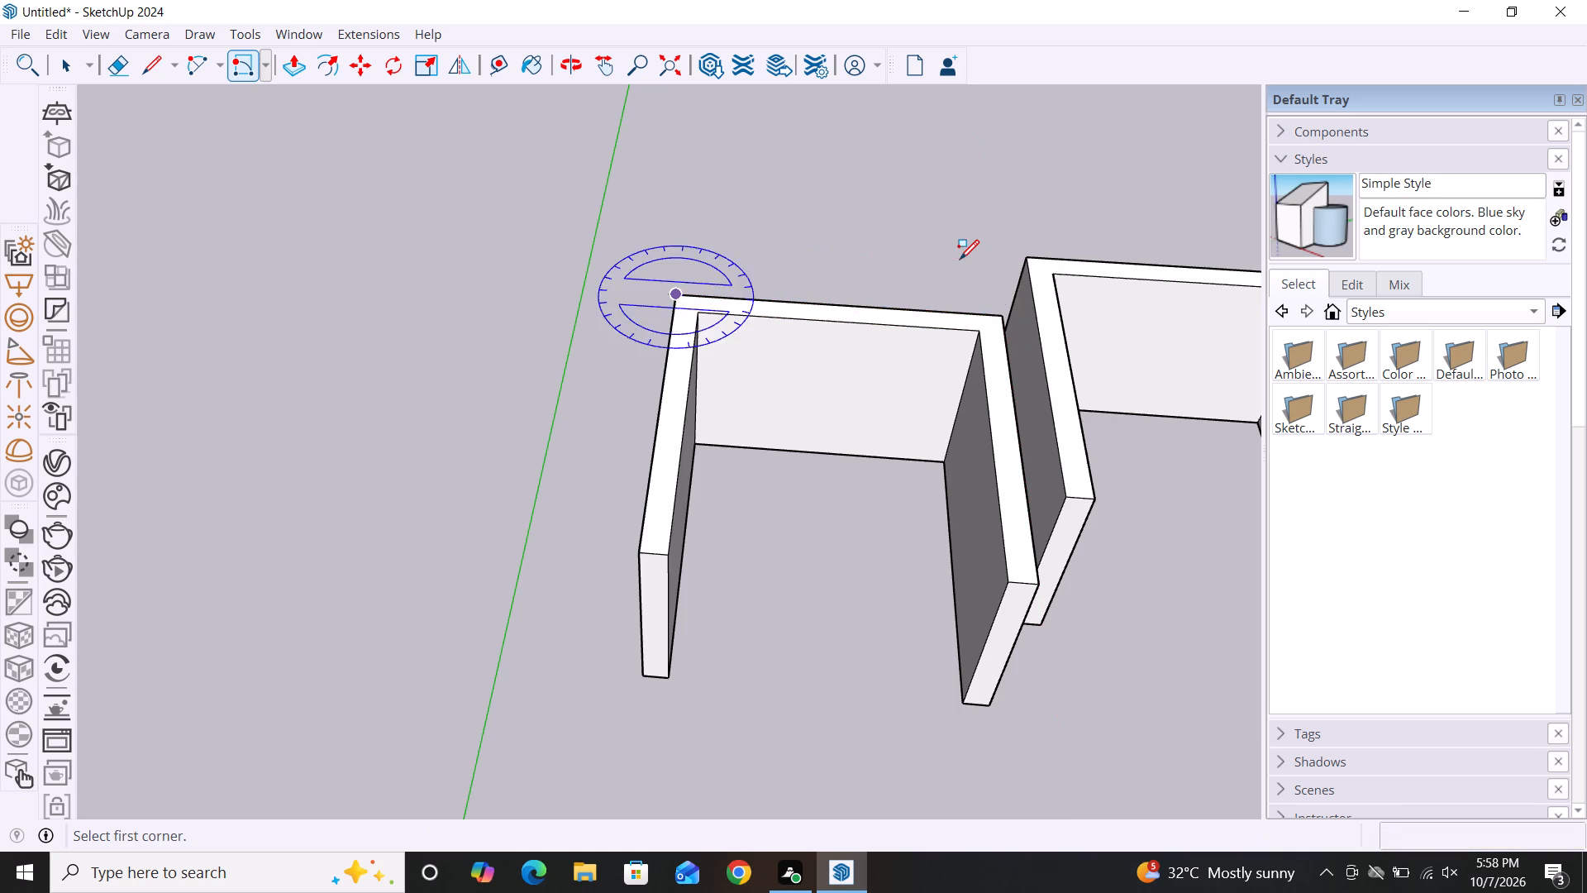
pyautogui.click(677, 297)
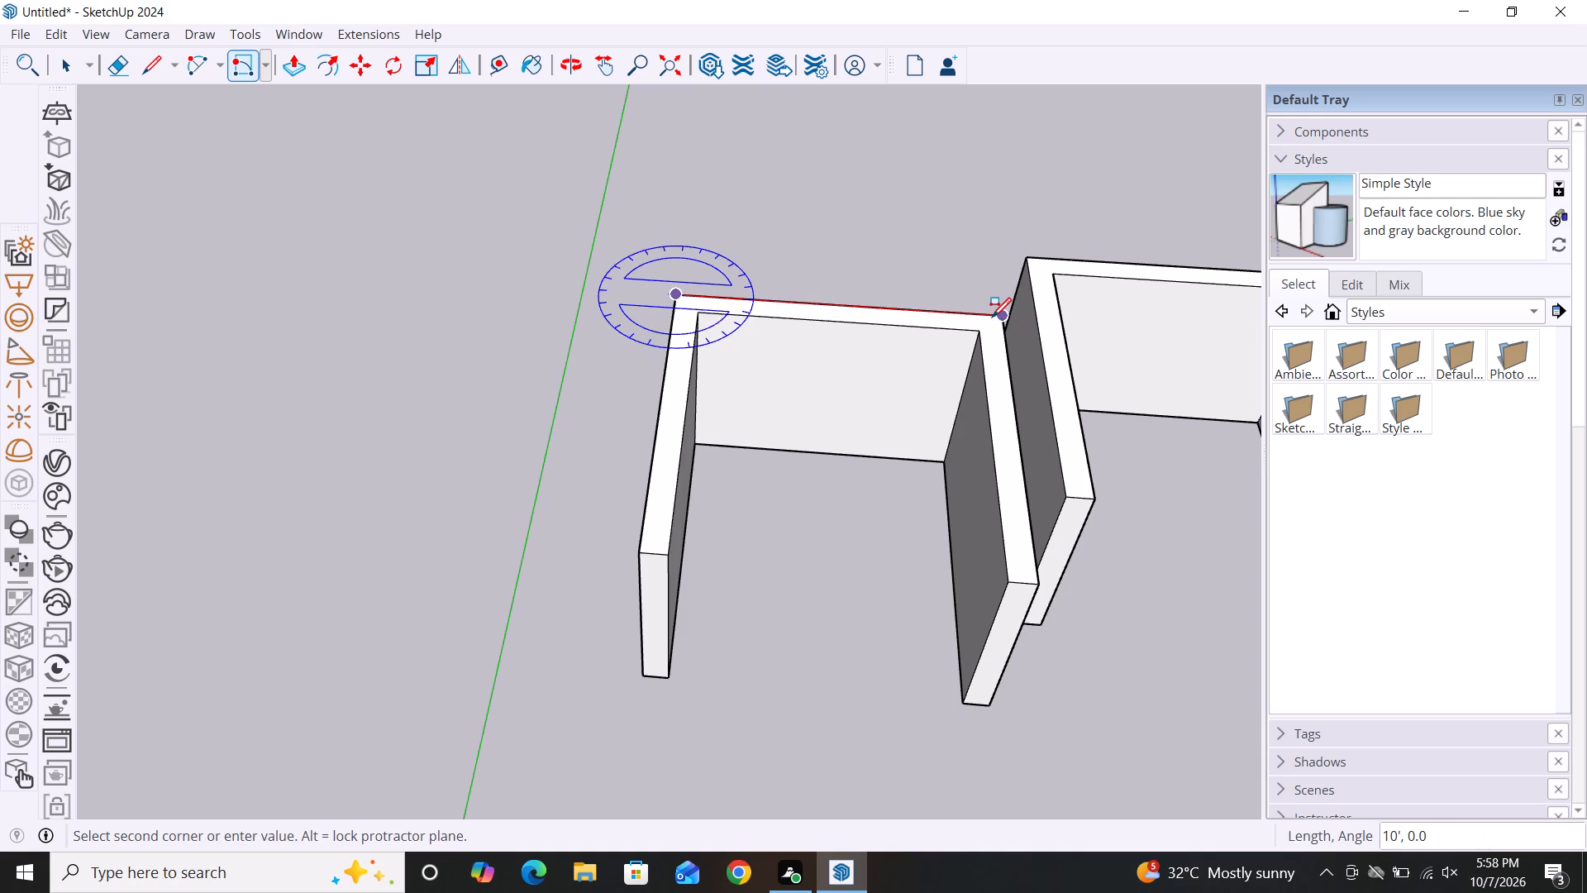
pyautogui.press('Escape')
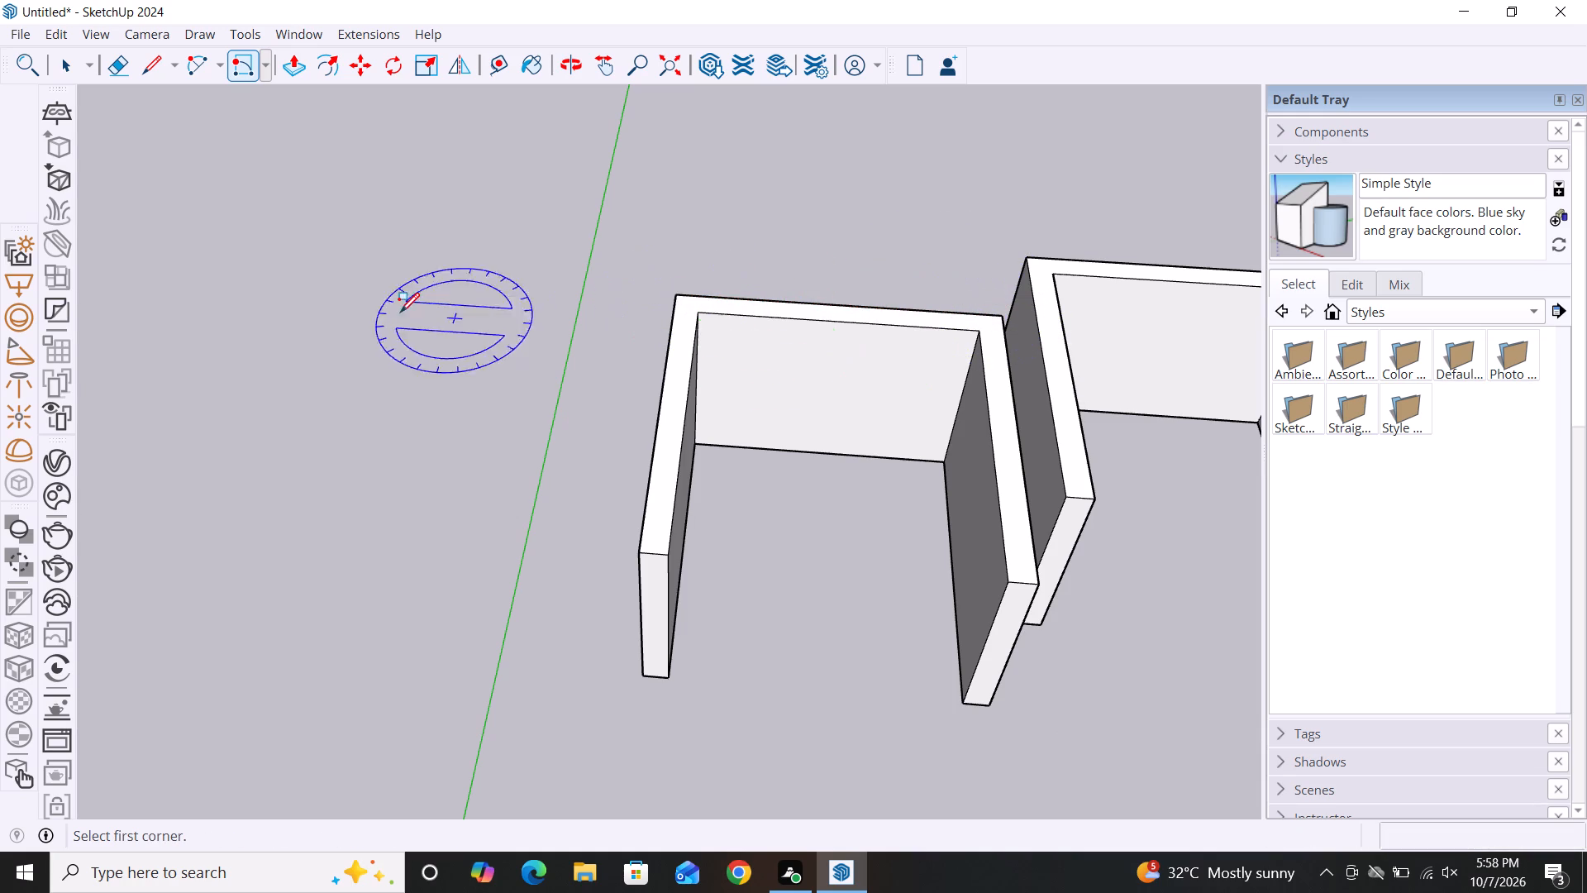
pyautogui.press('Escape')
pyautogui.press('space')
# Move the copied wall group about 4' 1" farther sideways, away from the original room.
pyautogui.scroll(-3, 348, 330)
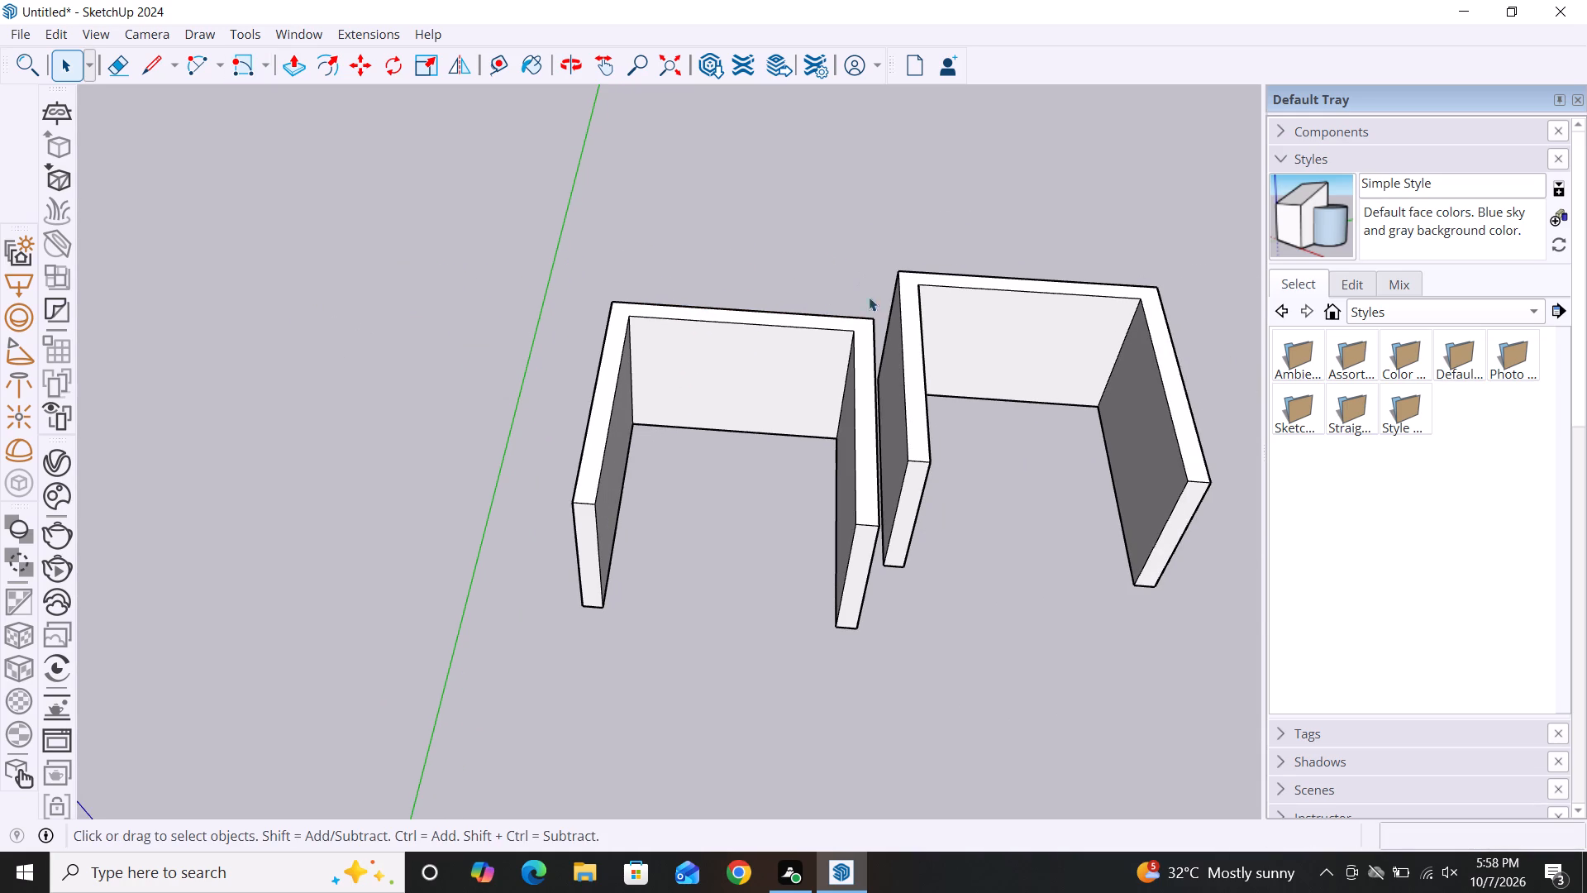
pyautogui.click(906, 327)
pyautogui.press('m')
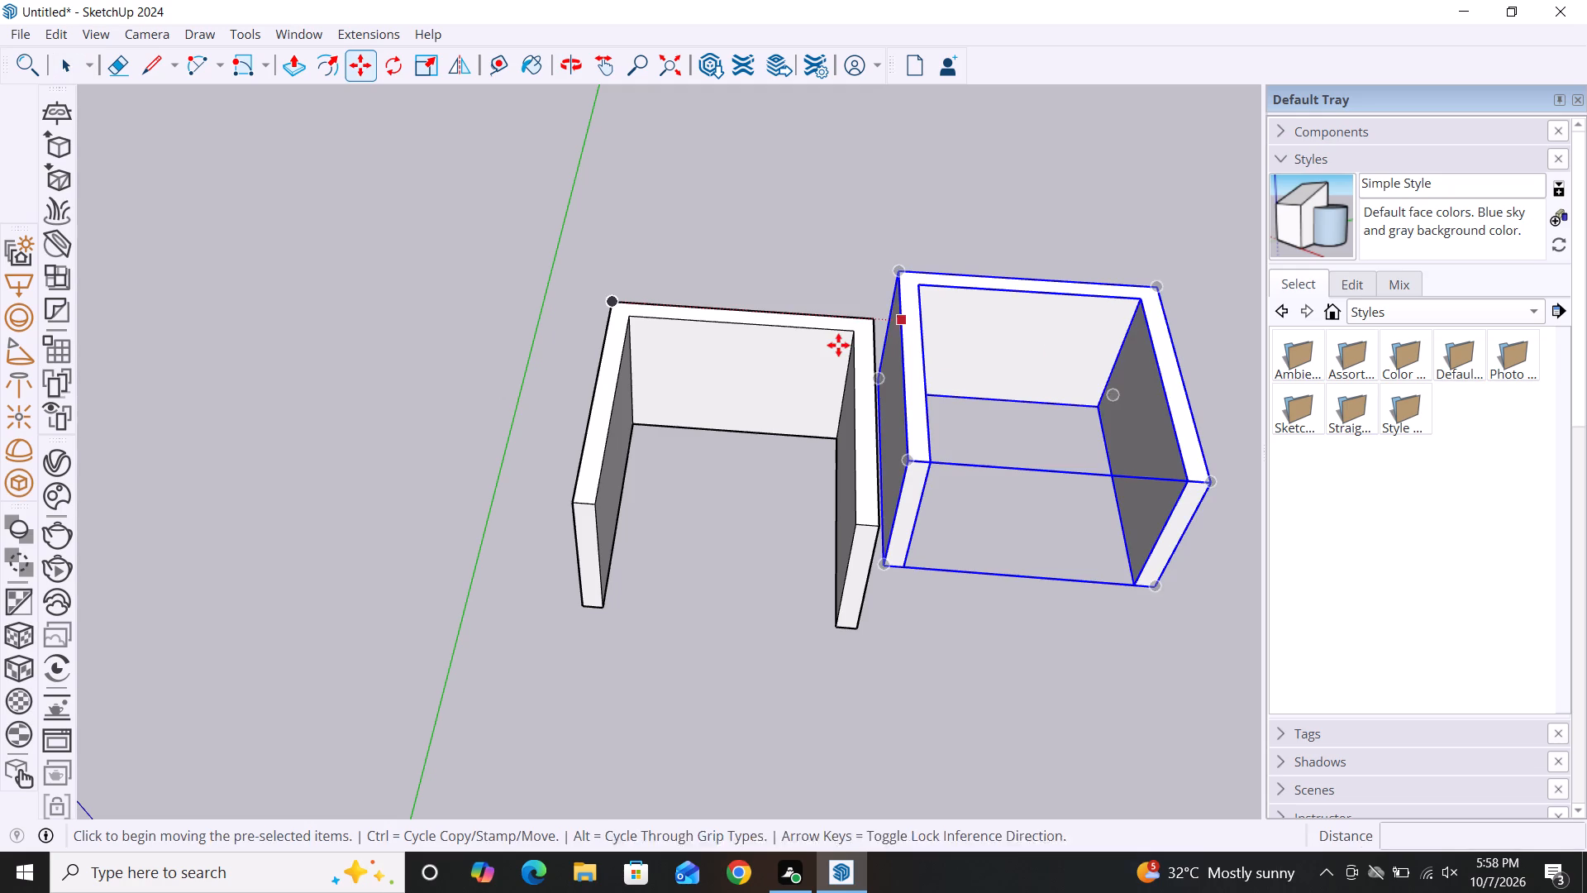
pyautogui.press('space')
pyautogui.scroll(-2, 314, 352)
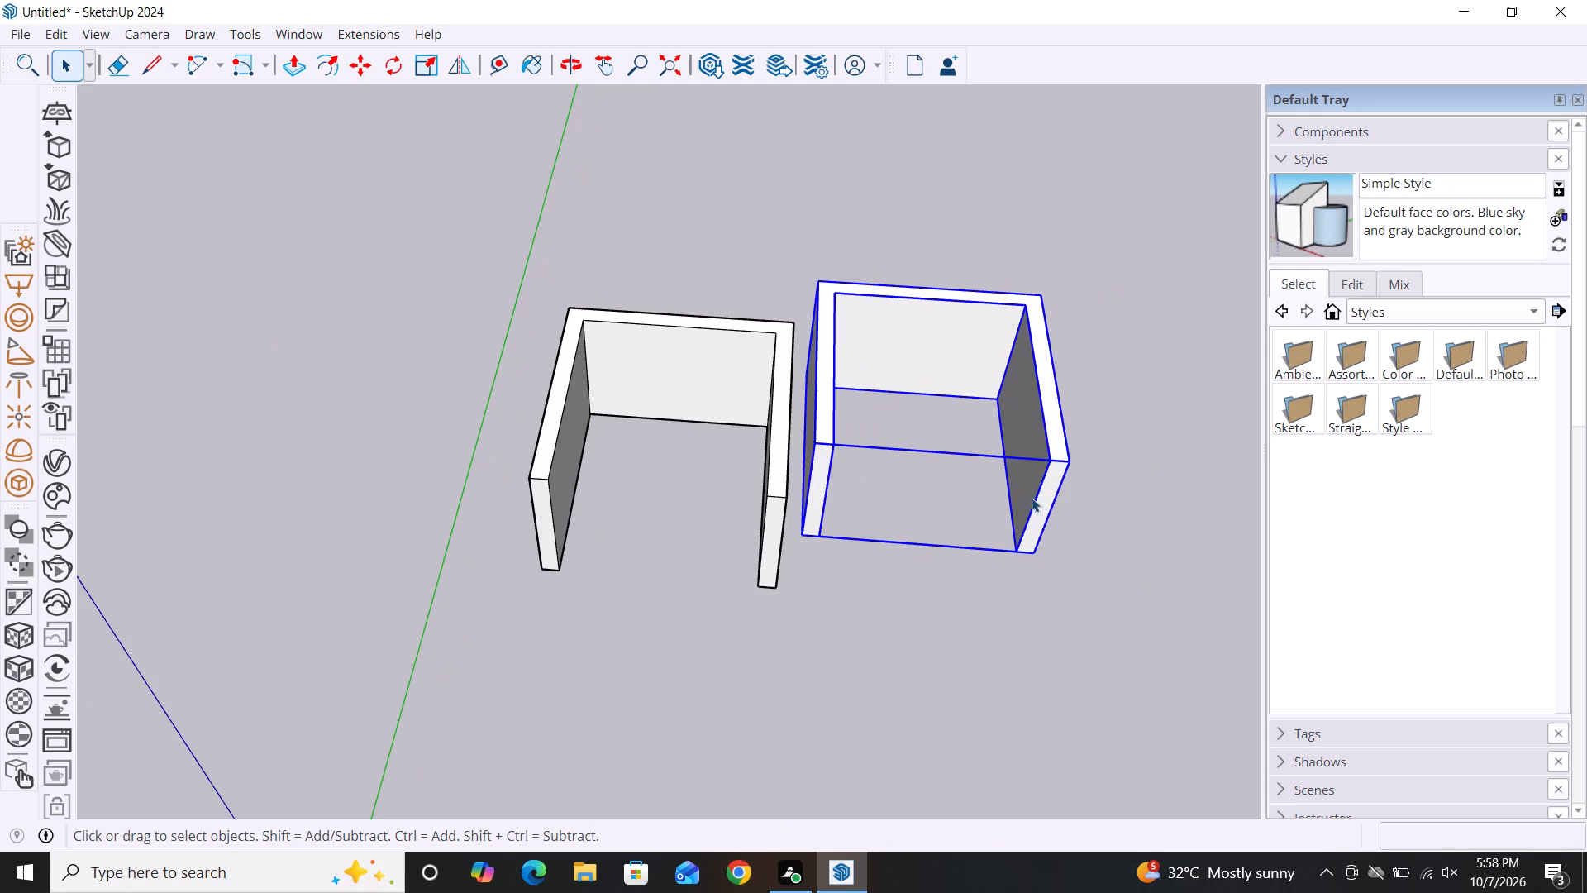
pyautogui.press('m')
pyautogui.click(1033, 547)
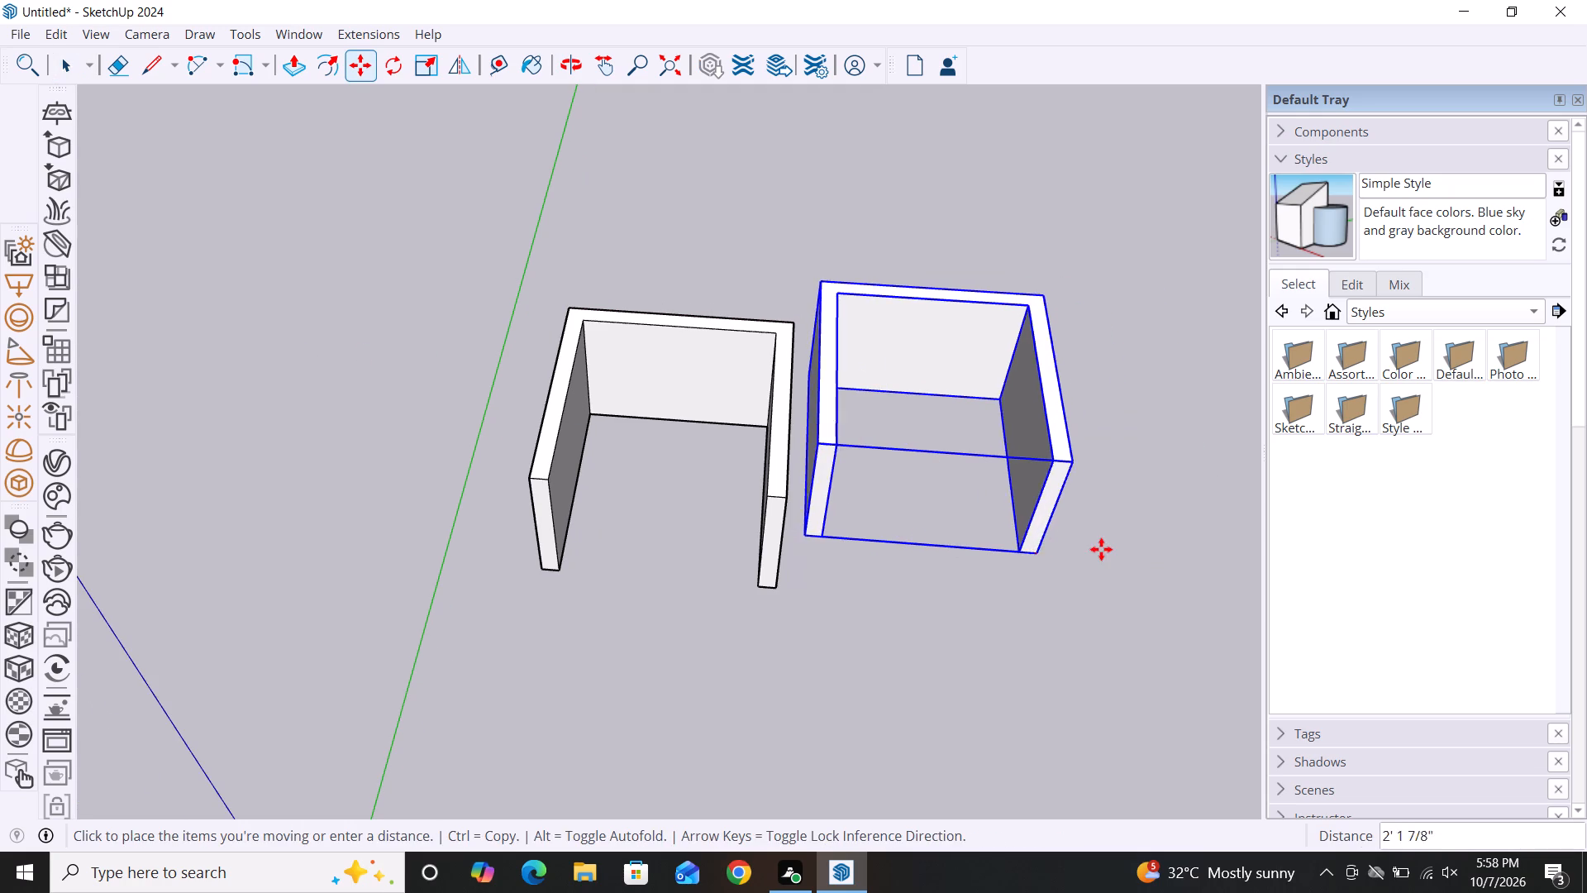
pyautogui.click(1131, 552)
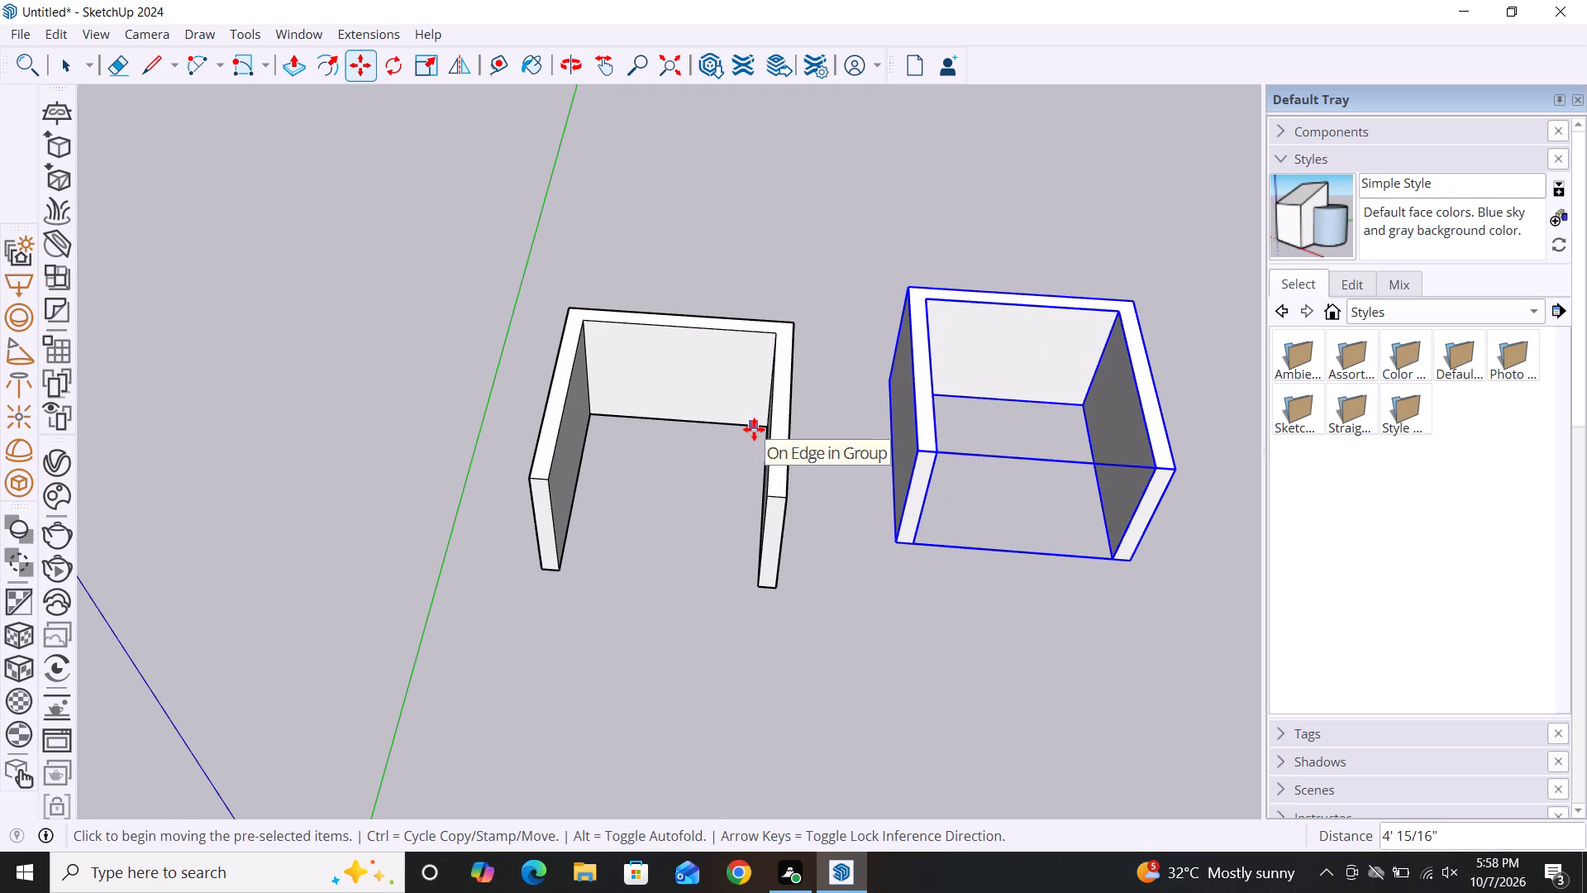
pyautogui.press('Escape')
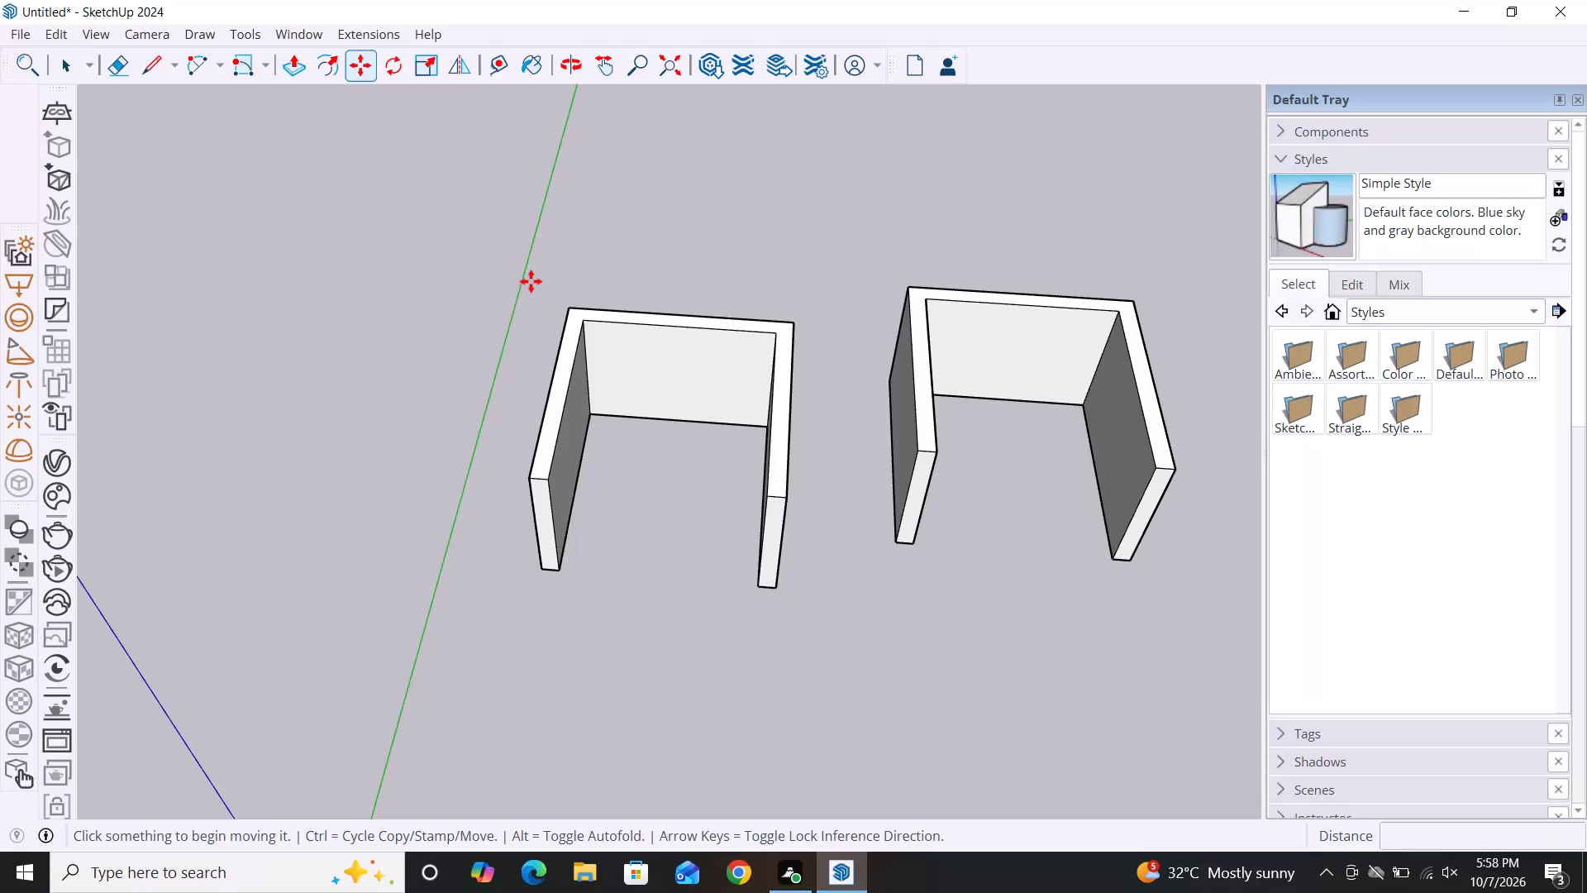
pyautogui.press('space')
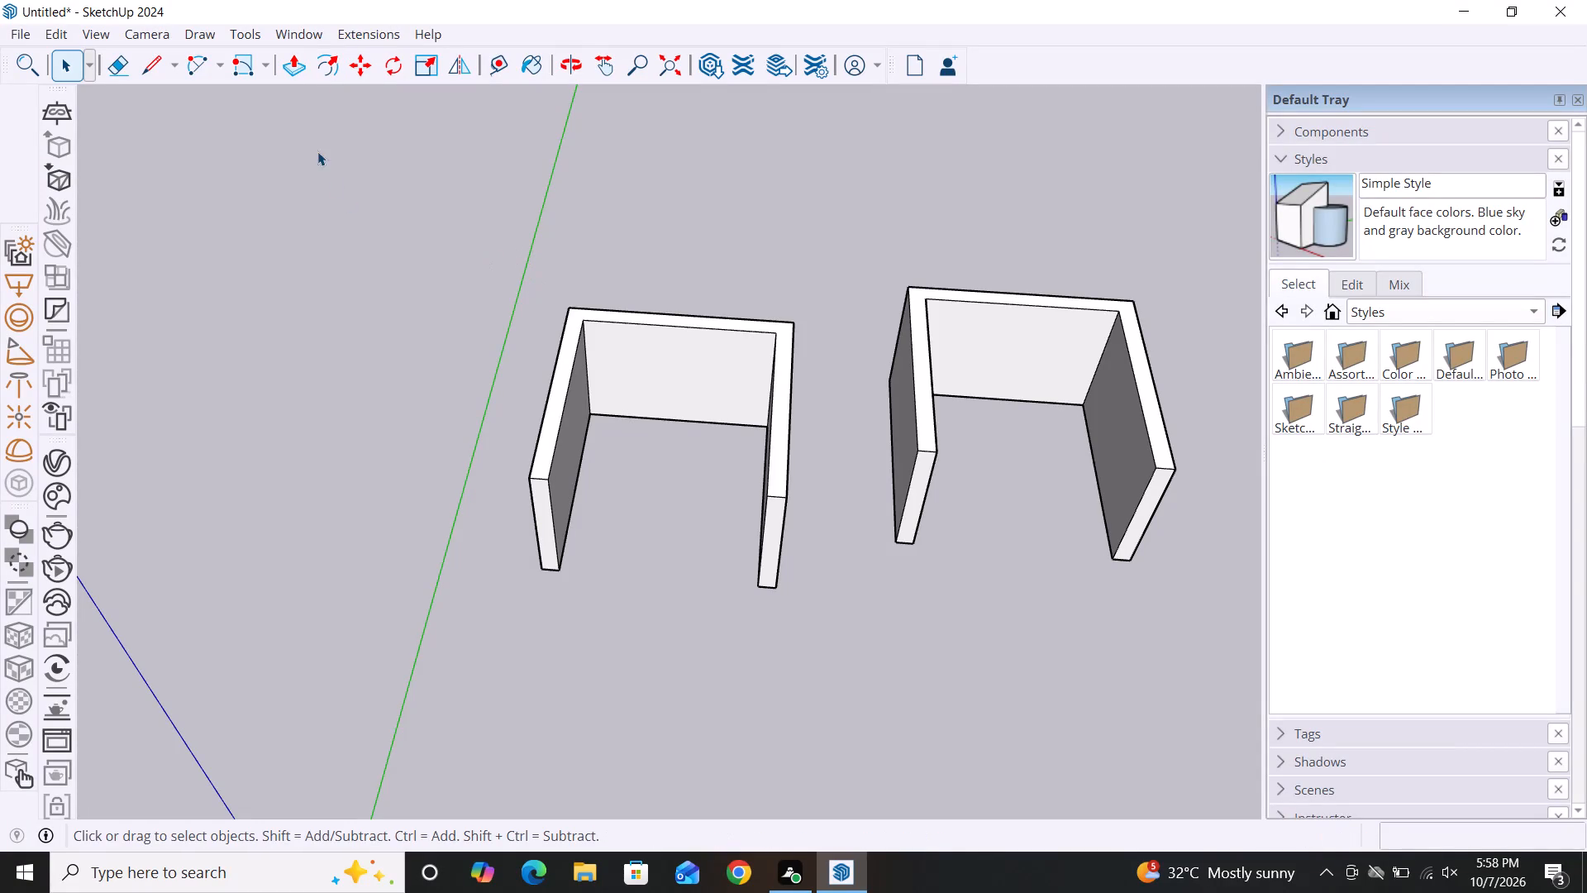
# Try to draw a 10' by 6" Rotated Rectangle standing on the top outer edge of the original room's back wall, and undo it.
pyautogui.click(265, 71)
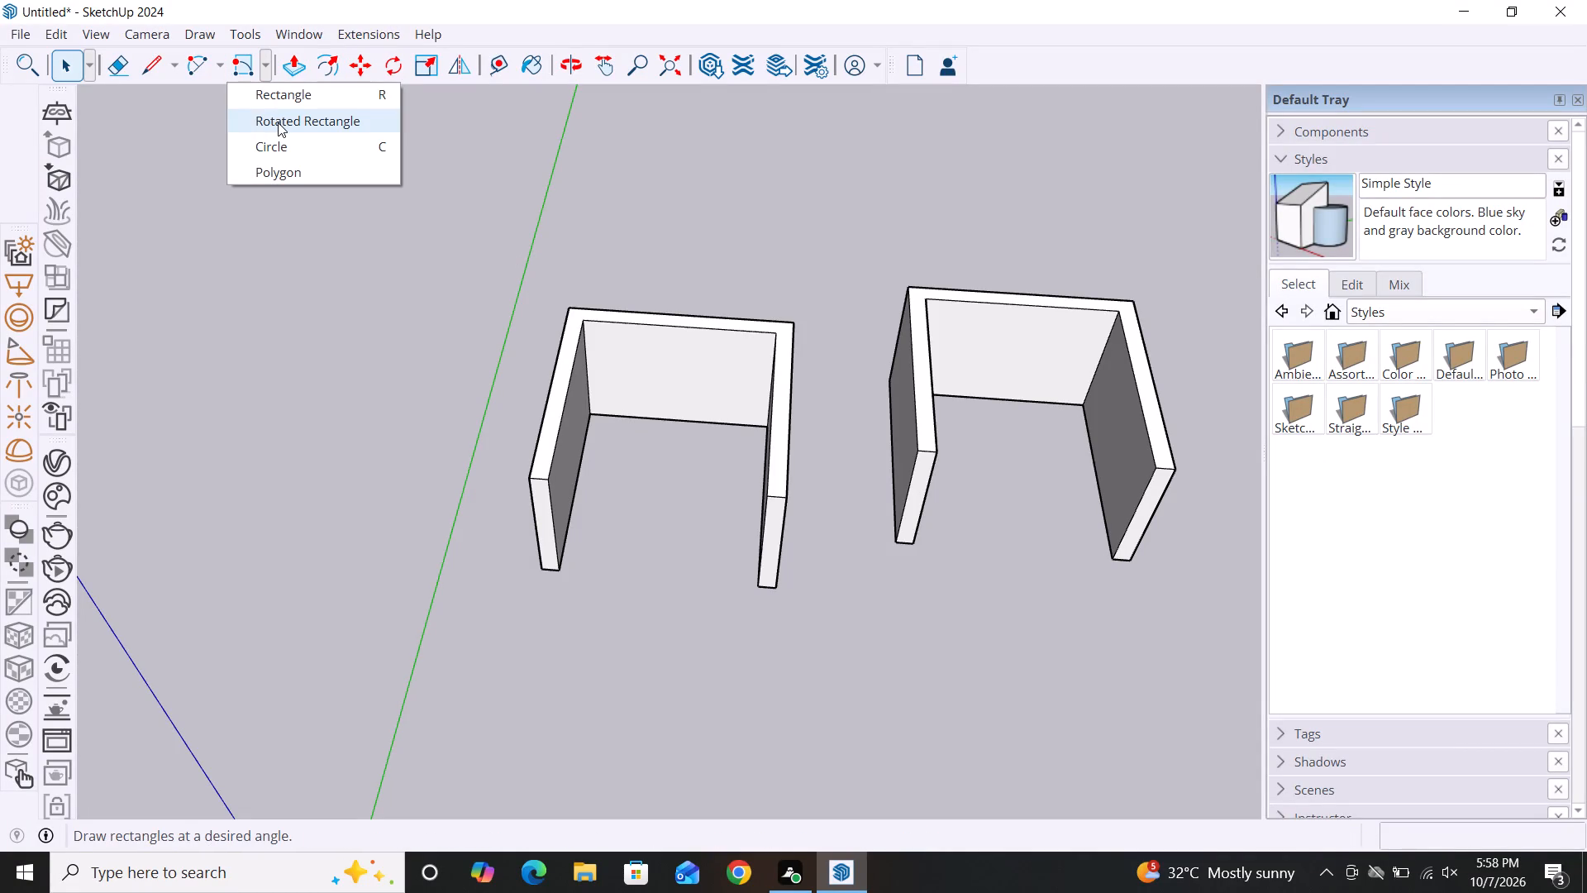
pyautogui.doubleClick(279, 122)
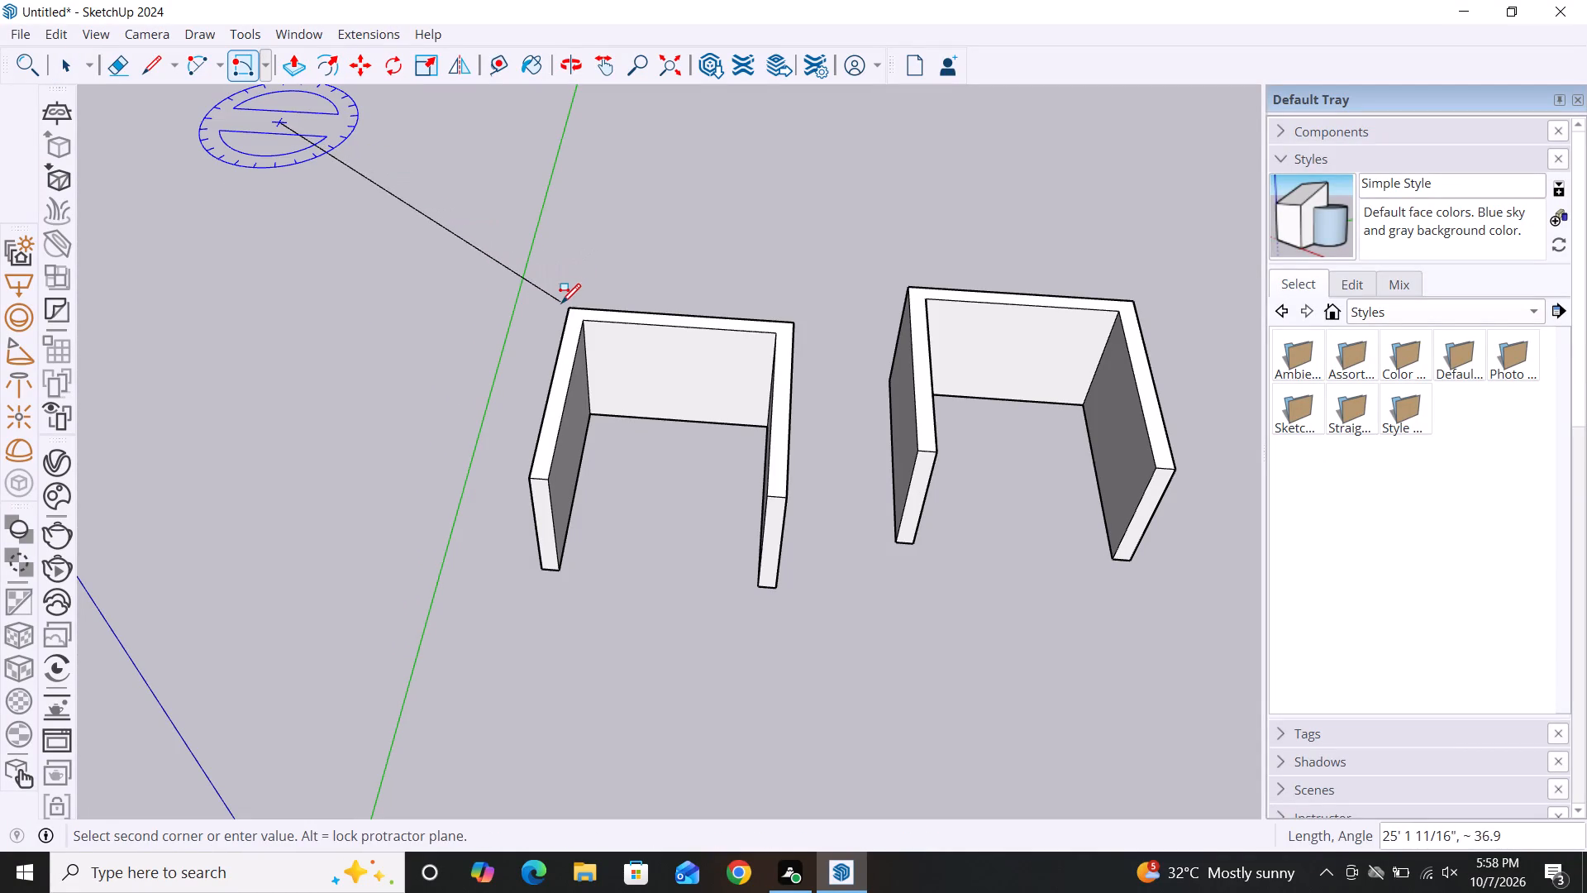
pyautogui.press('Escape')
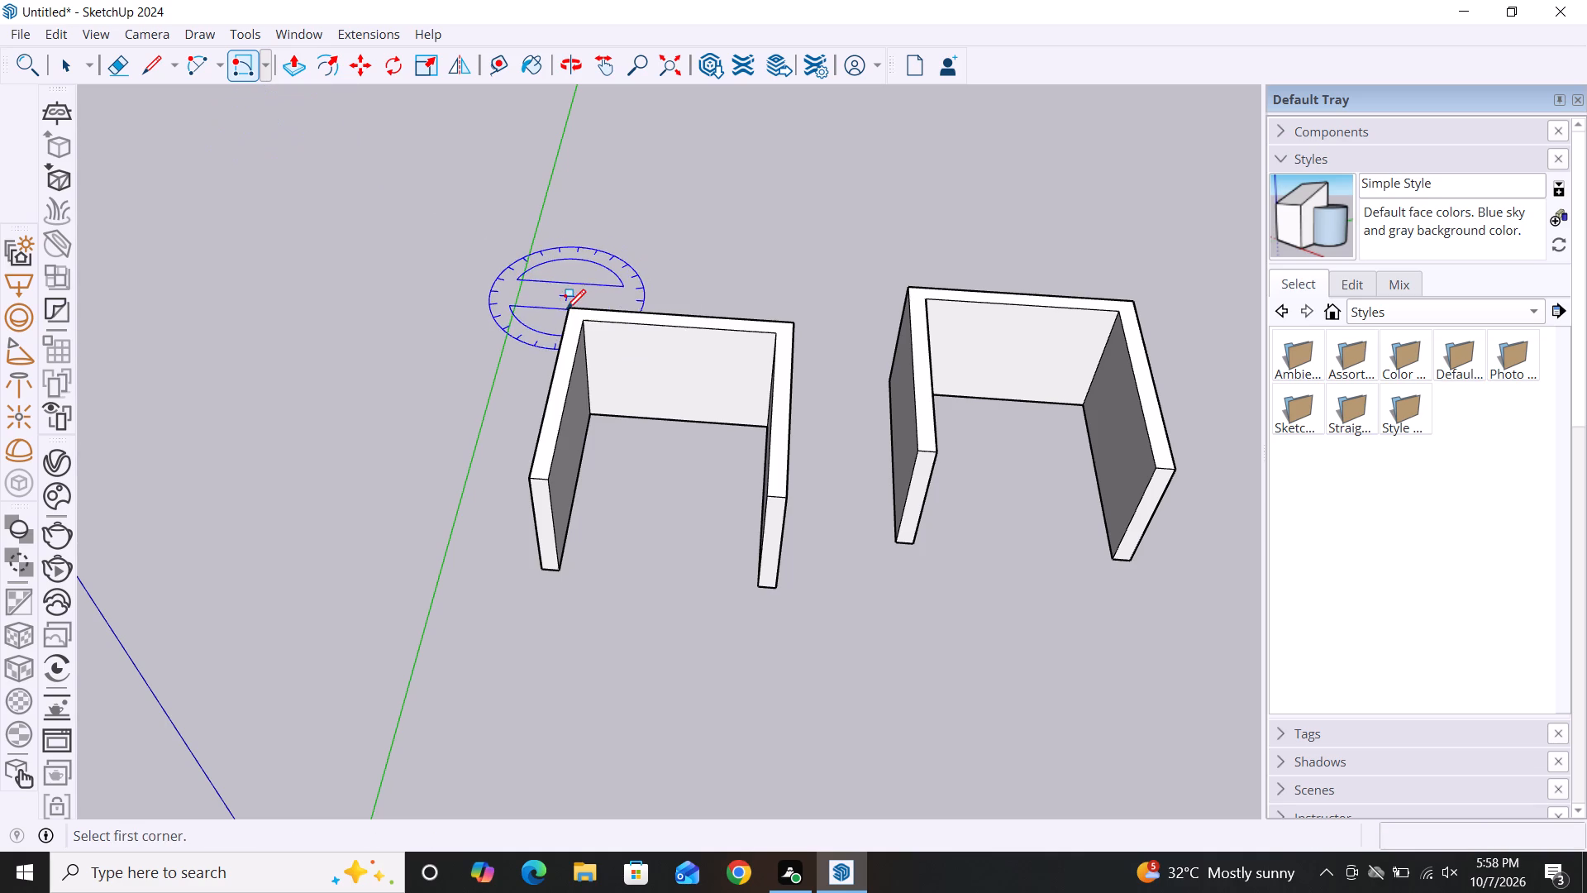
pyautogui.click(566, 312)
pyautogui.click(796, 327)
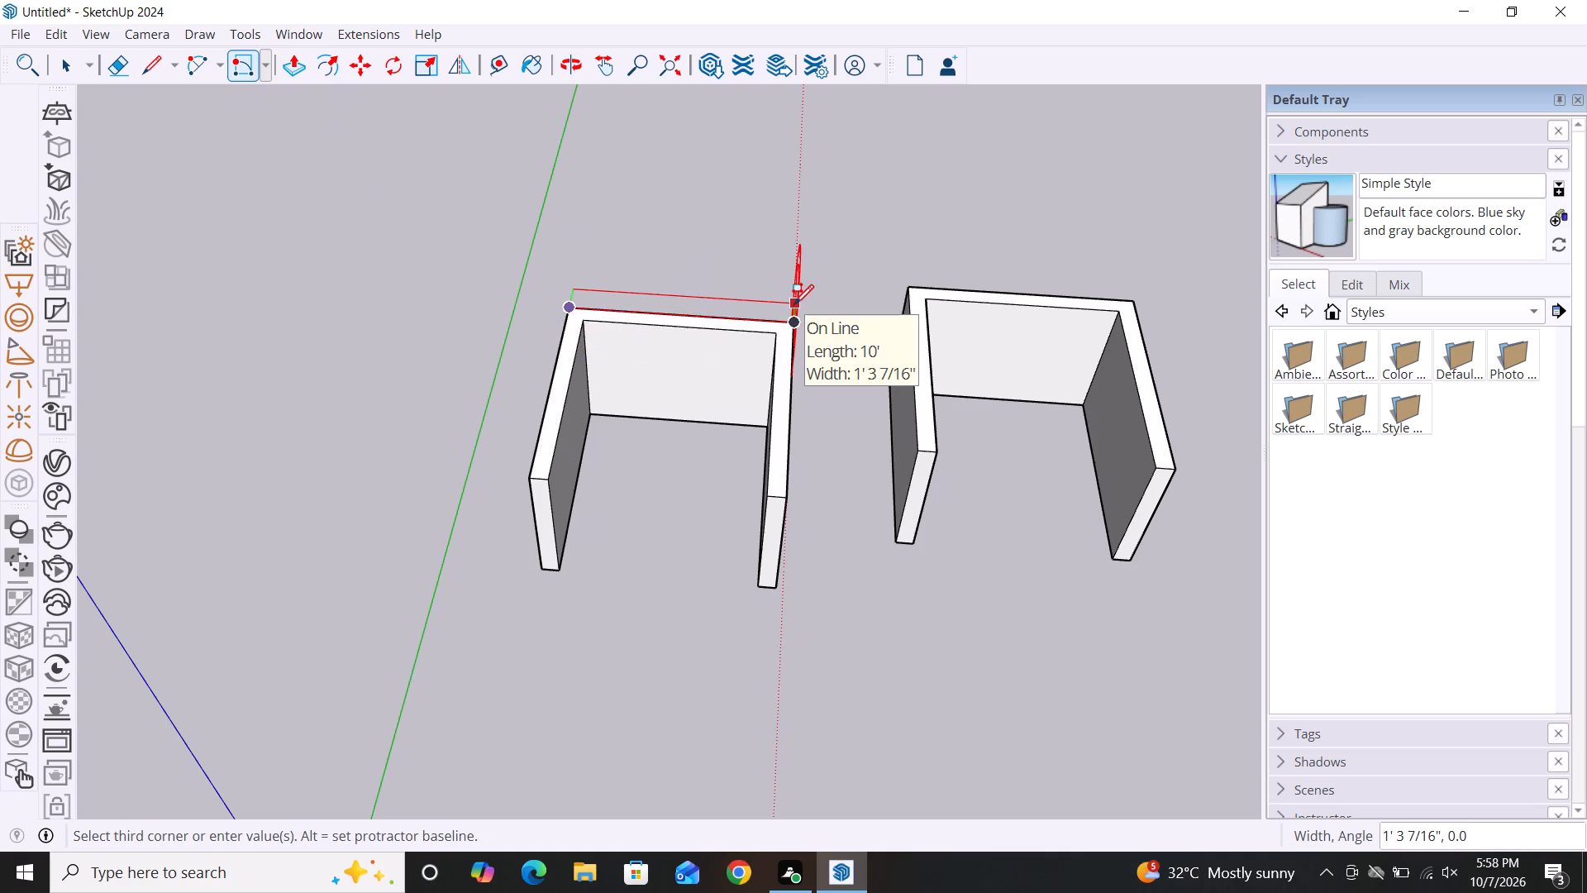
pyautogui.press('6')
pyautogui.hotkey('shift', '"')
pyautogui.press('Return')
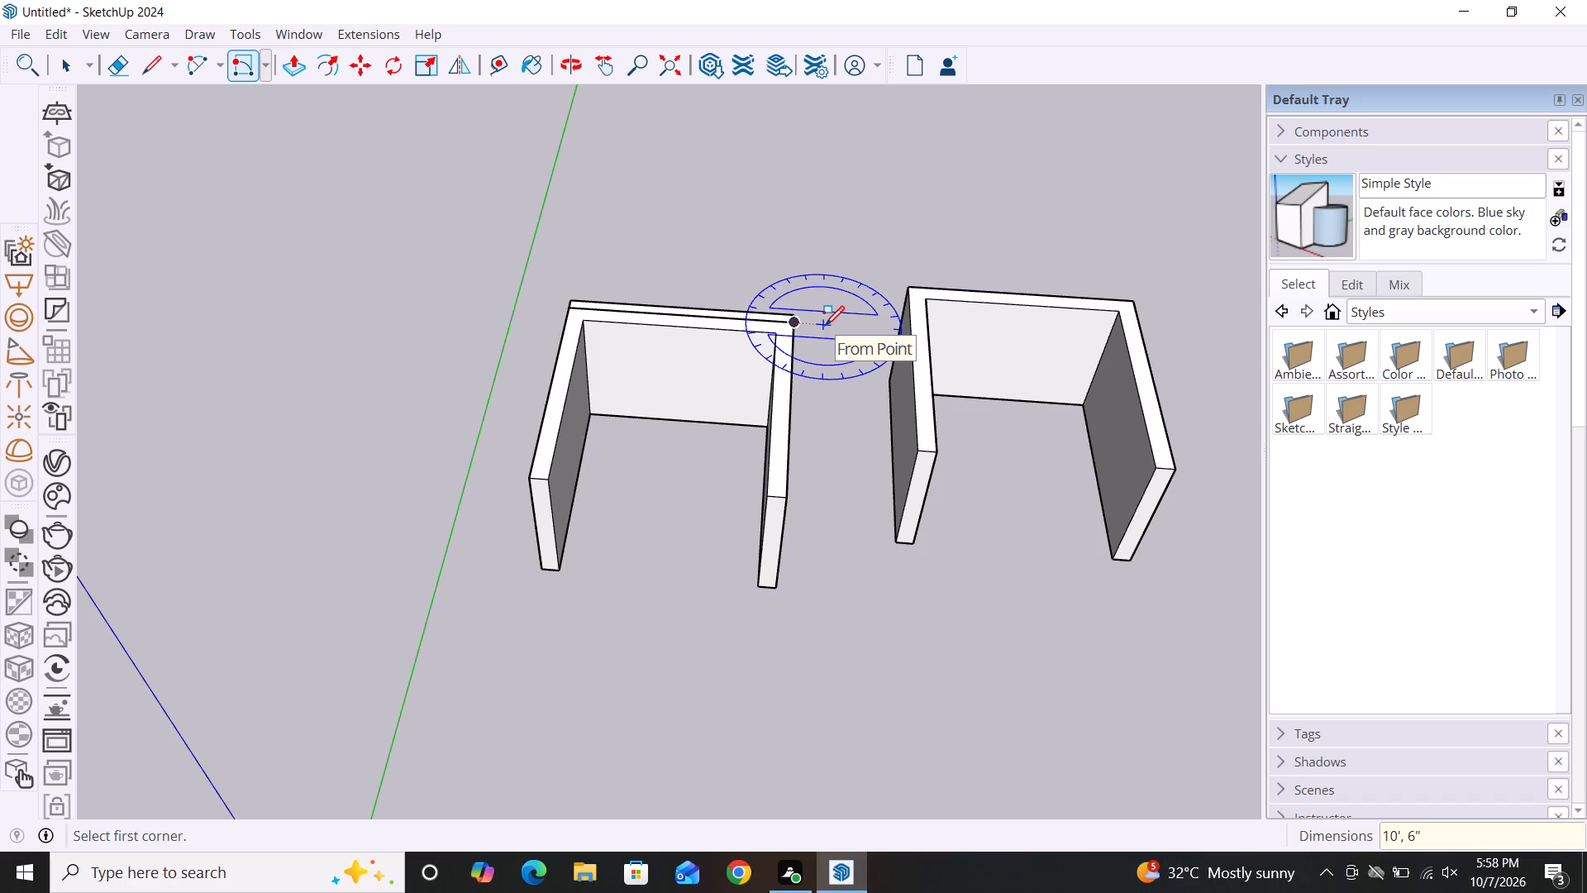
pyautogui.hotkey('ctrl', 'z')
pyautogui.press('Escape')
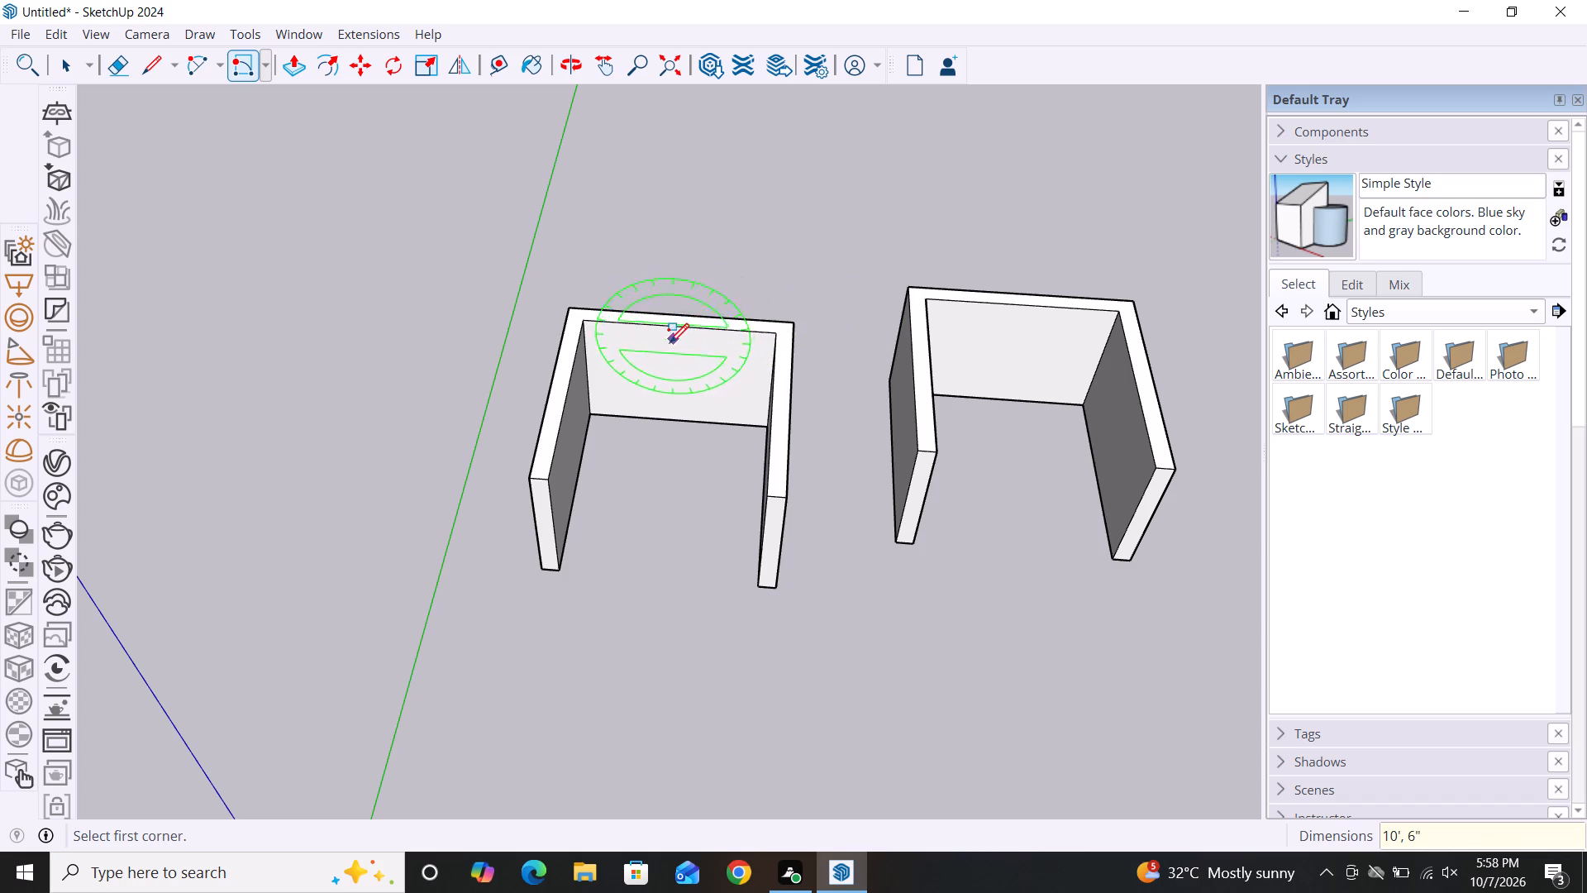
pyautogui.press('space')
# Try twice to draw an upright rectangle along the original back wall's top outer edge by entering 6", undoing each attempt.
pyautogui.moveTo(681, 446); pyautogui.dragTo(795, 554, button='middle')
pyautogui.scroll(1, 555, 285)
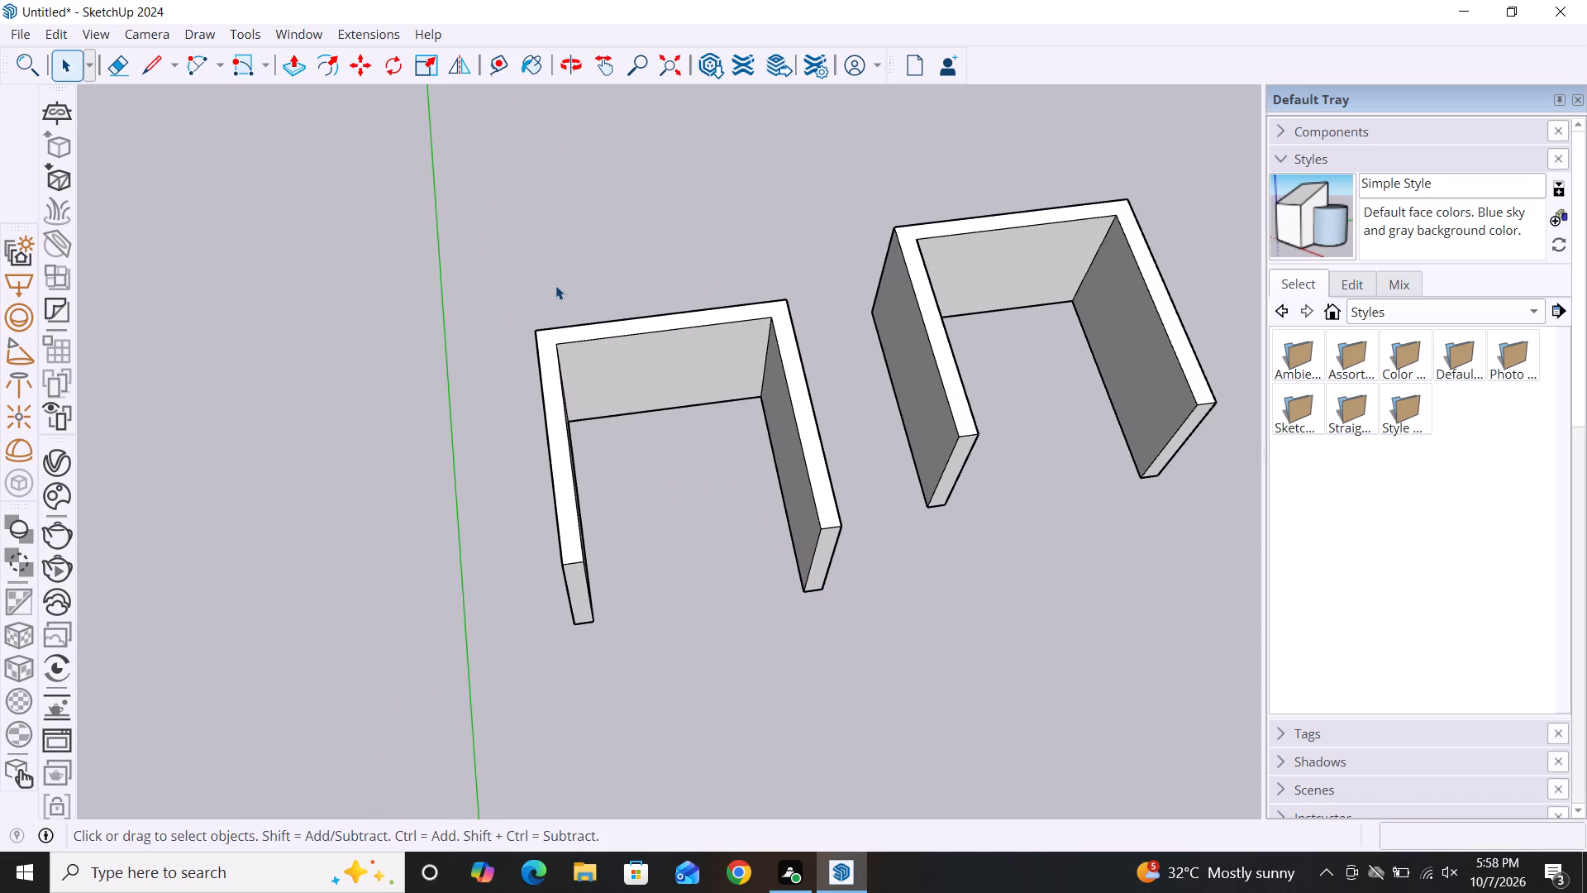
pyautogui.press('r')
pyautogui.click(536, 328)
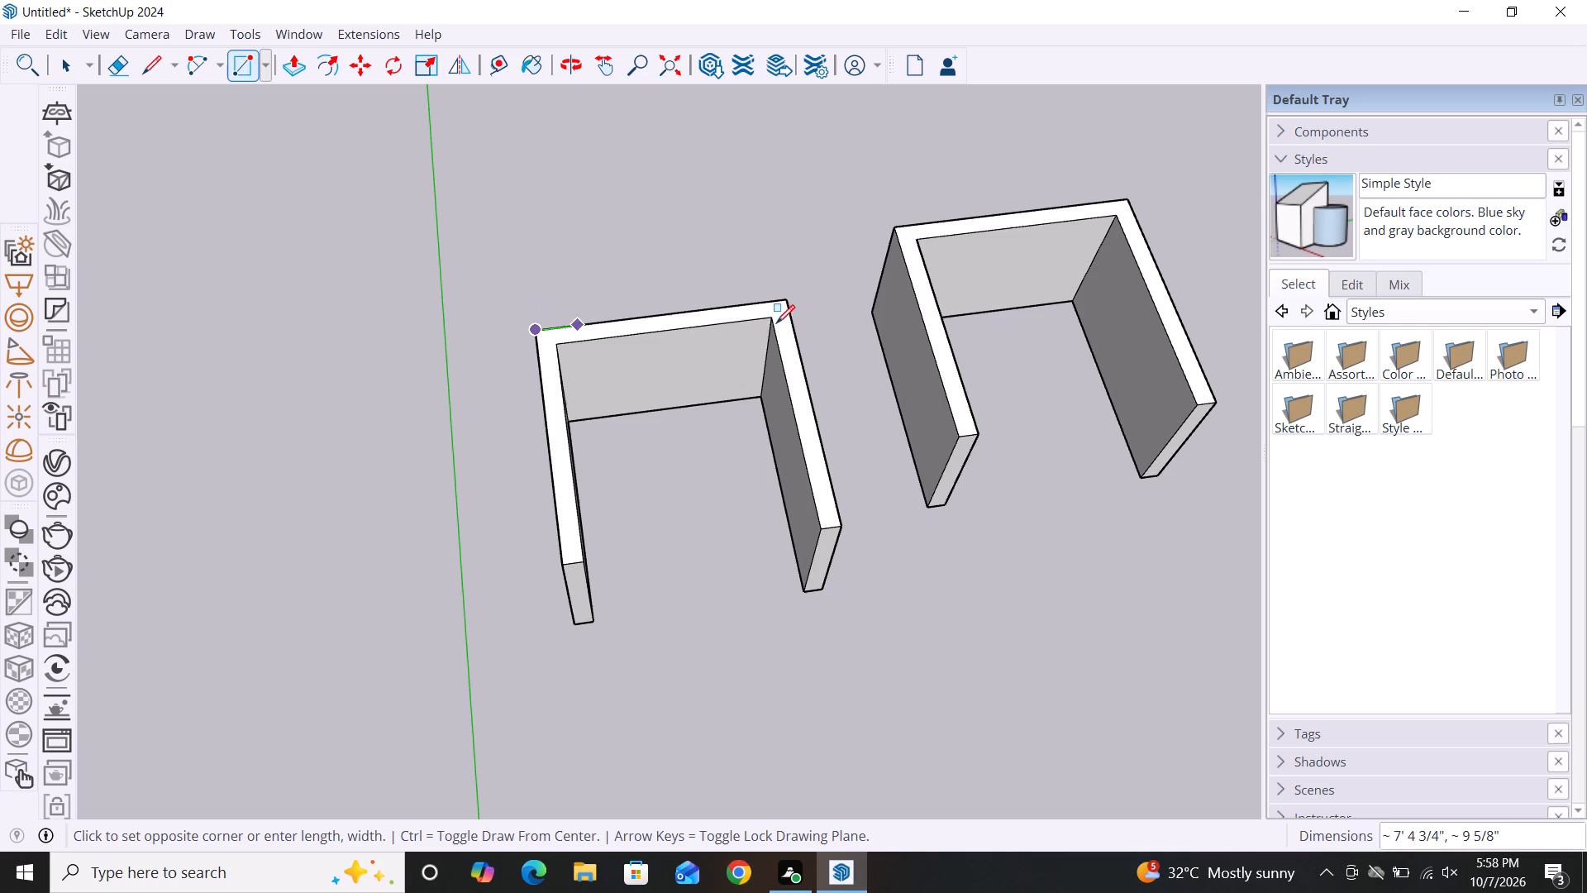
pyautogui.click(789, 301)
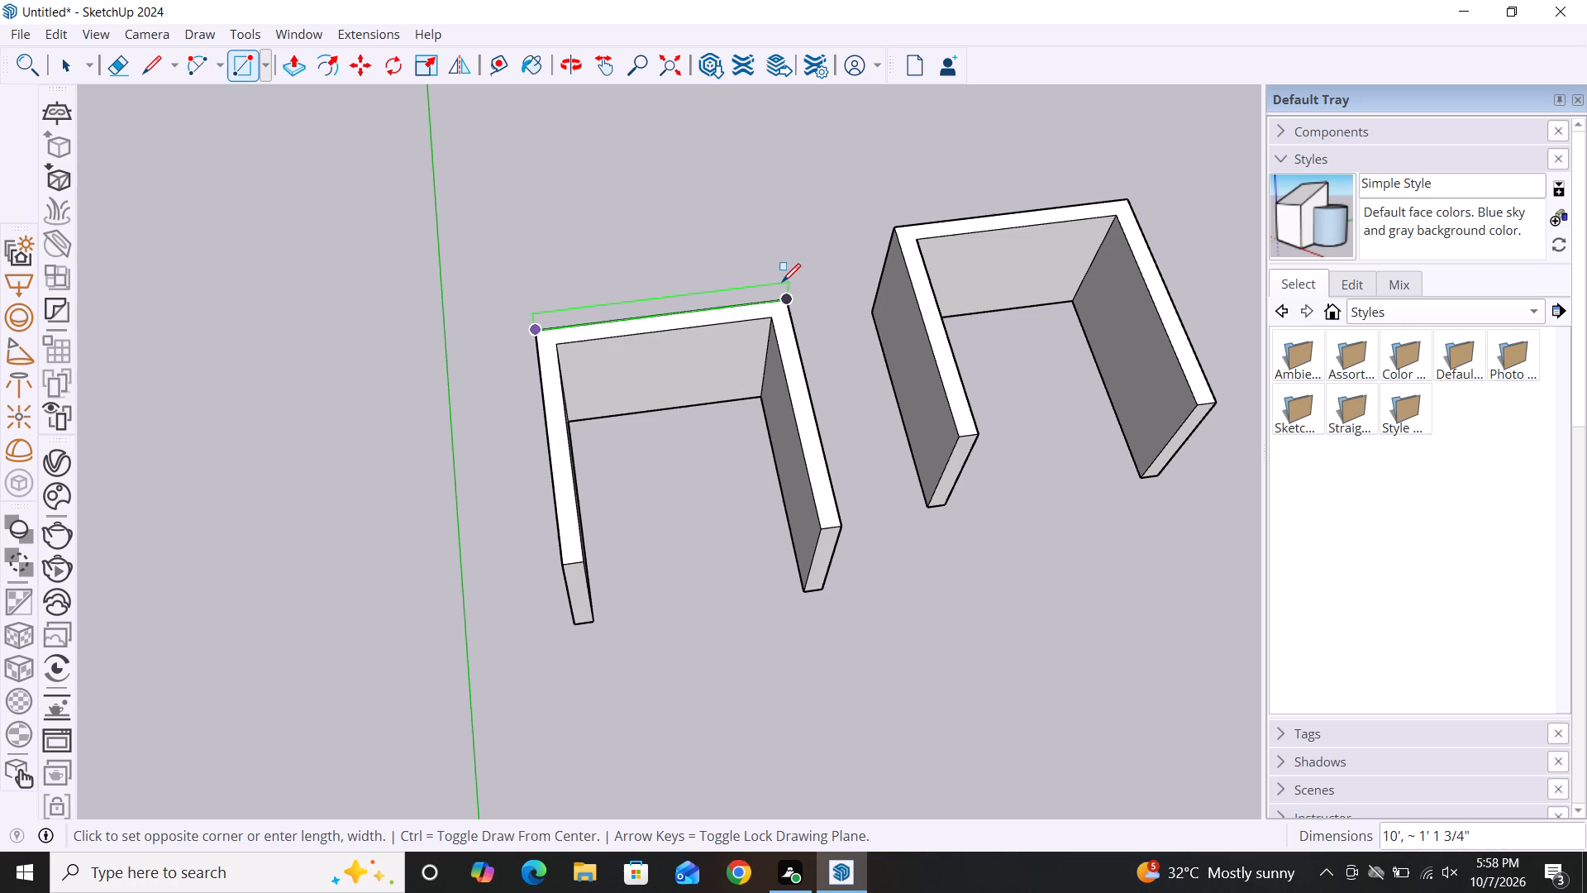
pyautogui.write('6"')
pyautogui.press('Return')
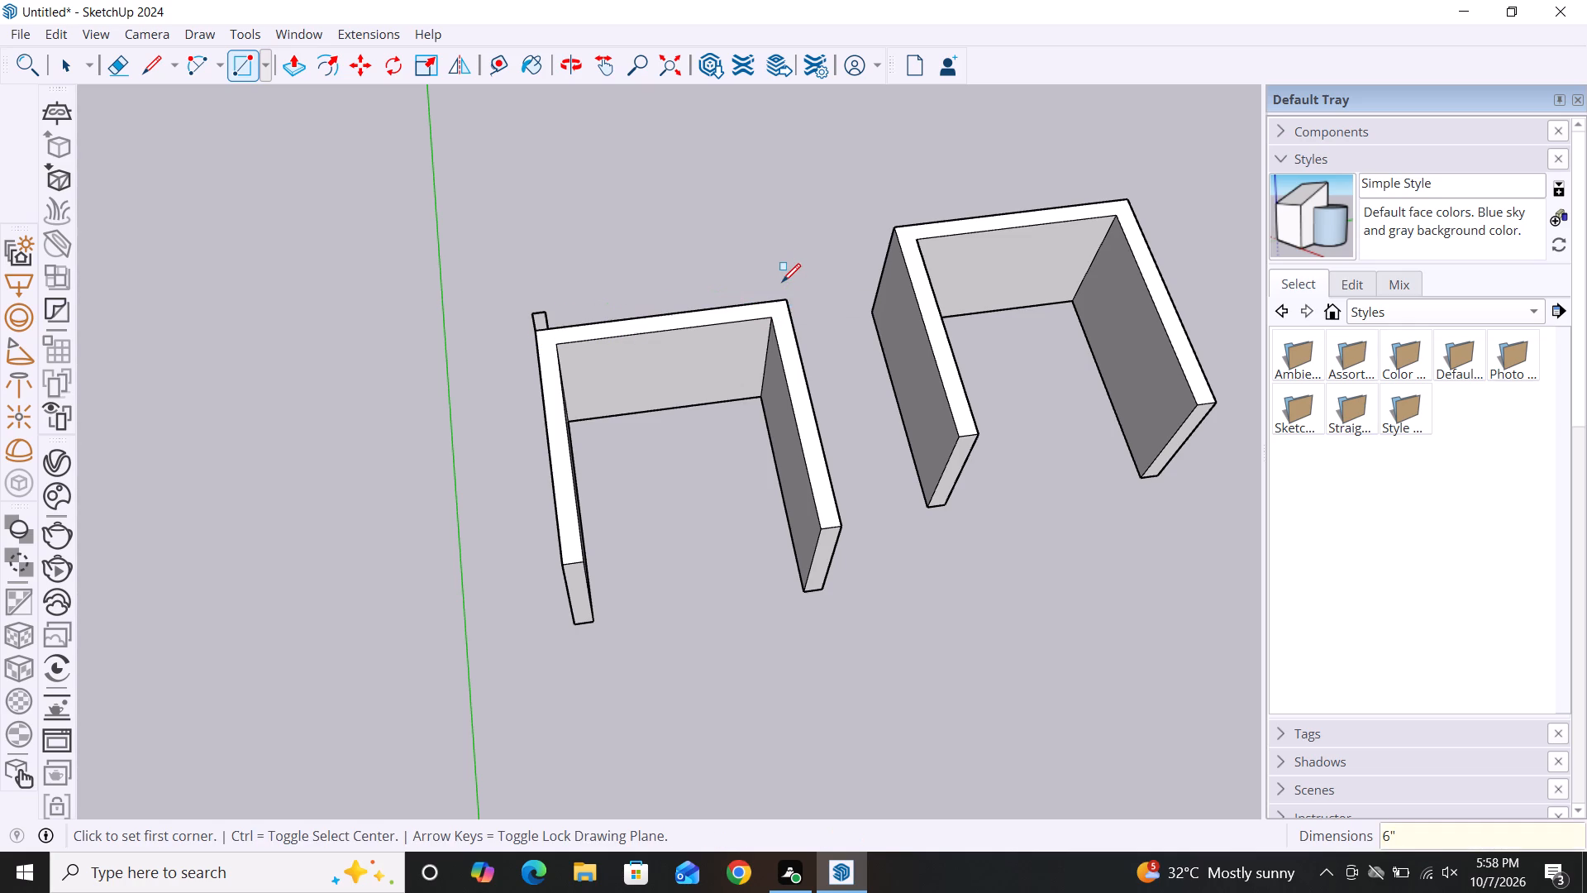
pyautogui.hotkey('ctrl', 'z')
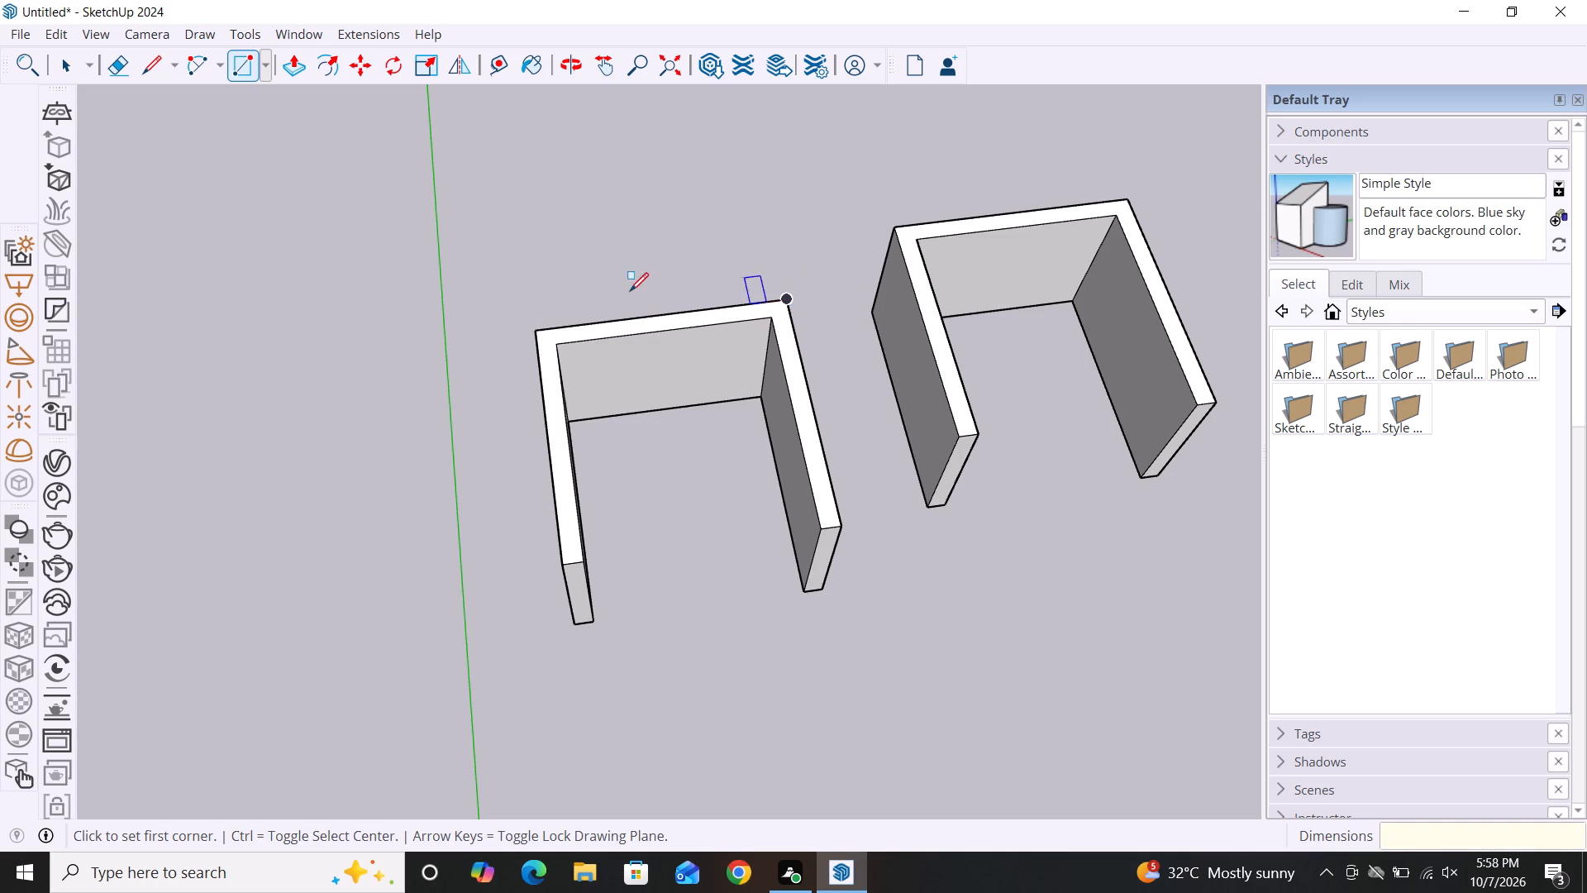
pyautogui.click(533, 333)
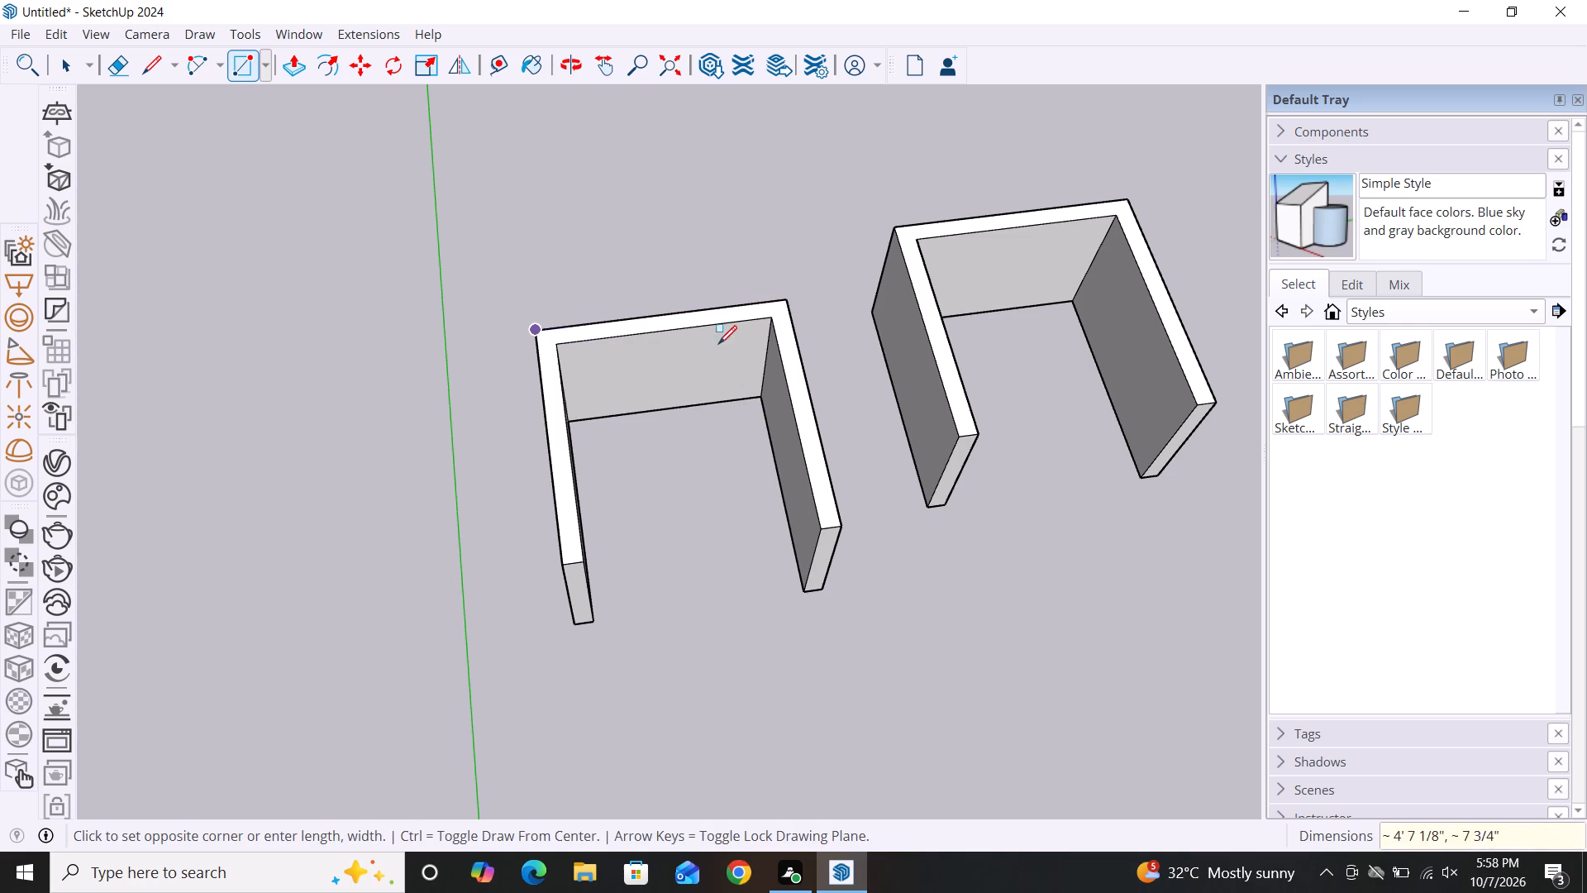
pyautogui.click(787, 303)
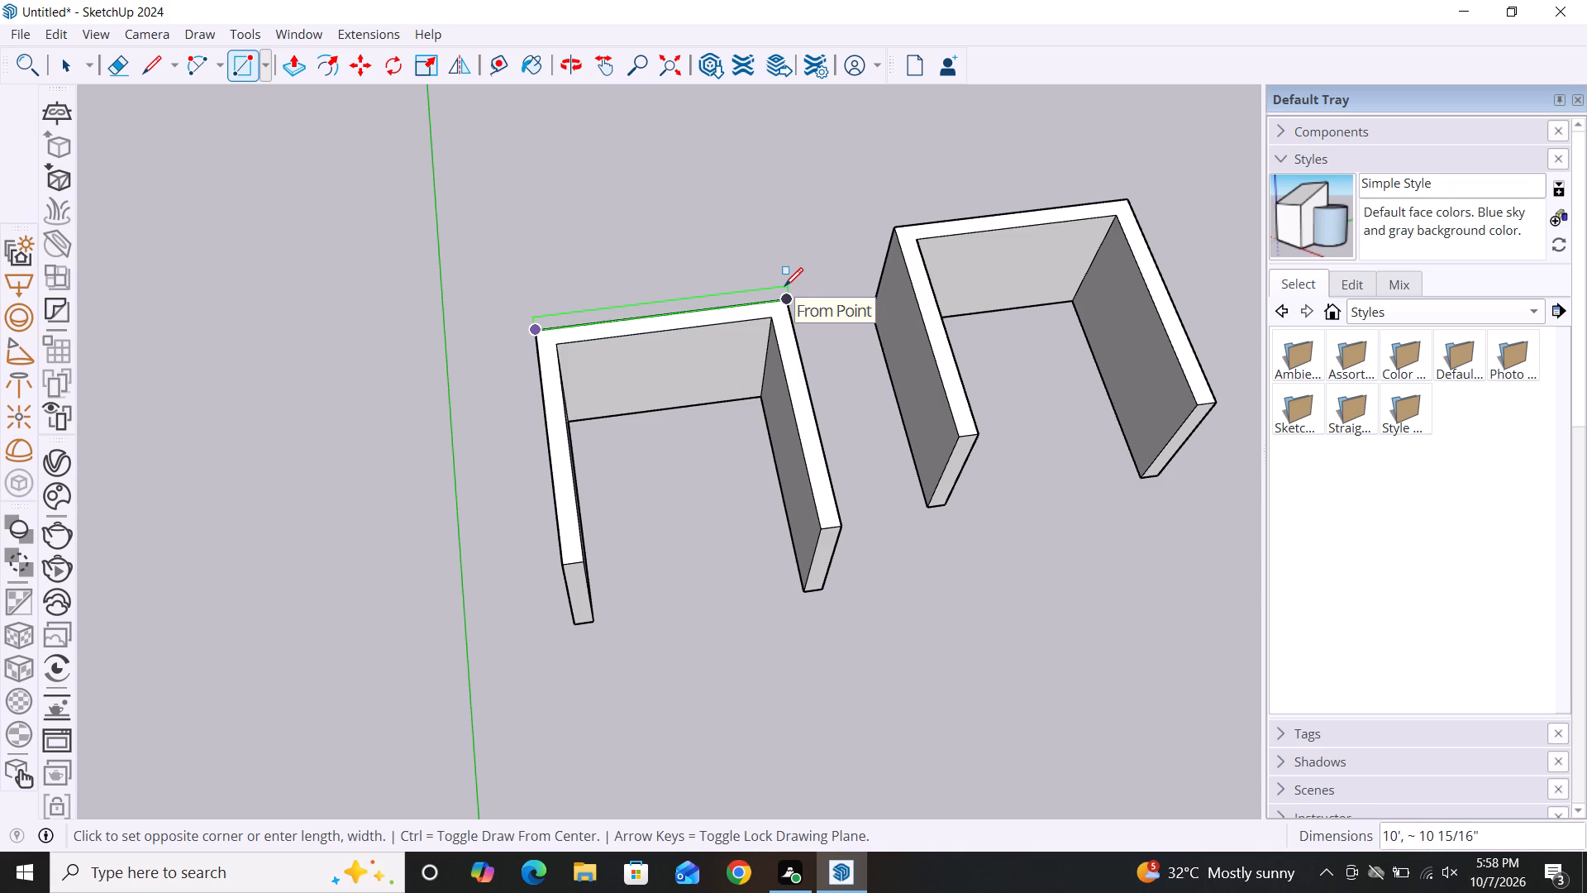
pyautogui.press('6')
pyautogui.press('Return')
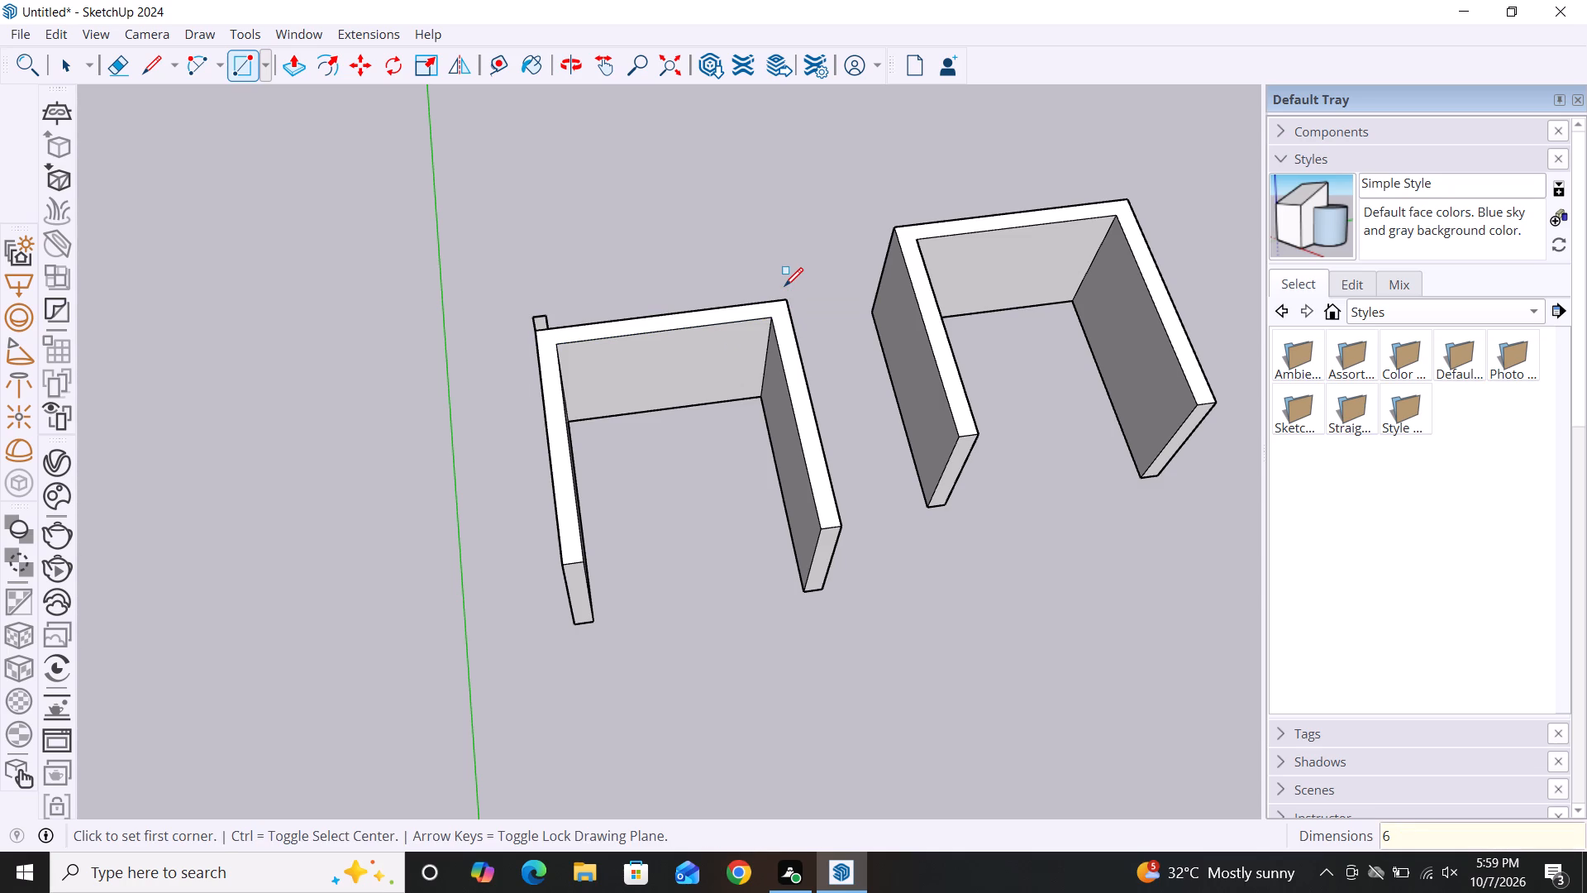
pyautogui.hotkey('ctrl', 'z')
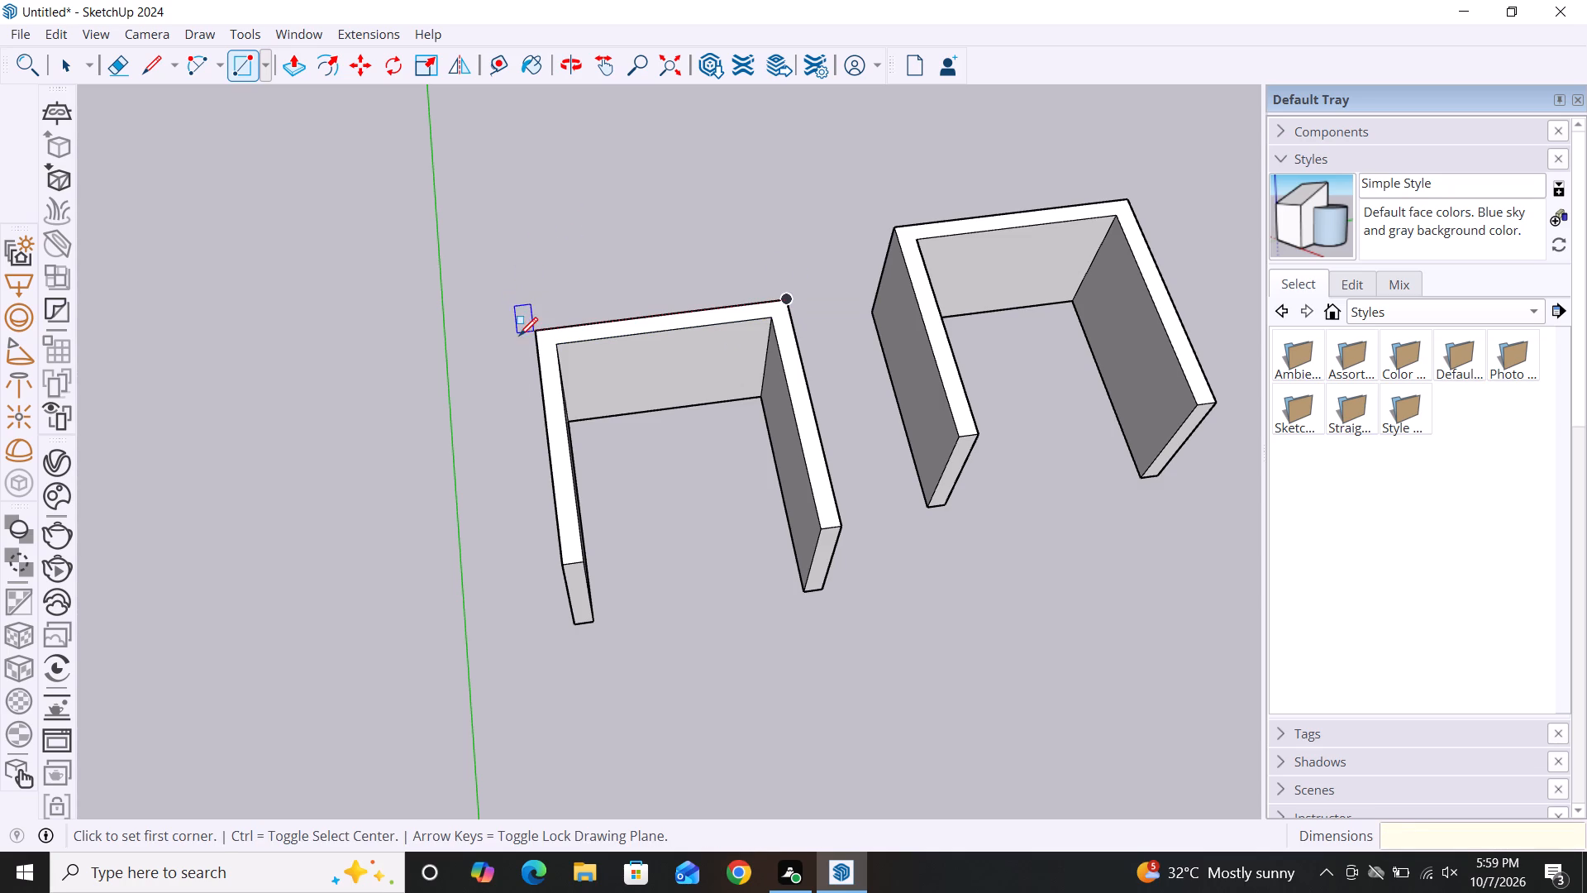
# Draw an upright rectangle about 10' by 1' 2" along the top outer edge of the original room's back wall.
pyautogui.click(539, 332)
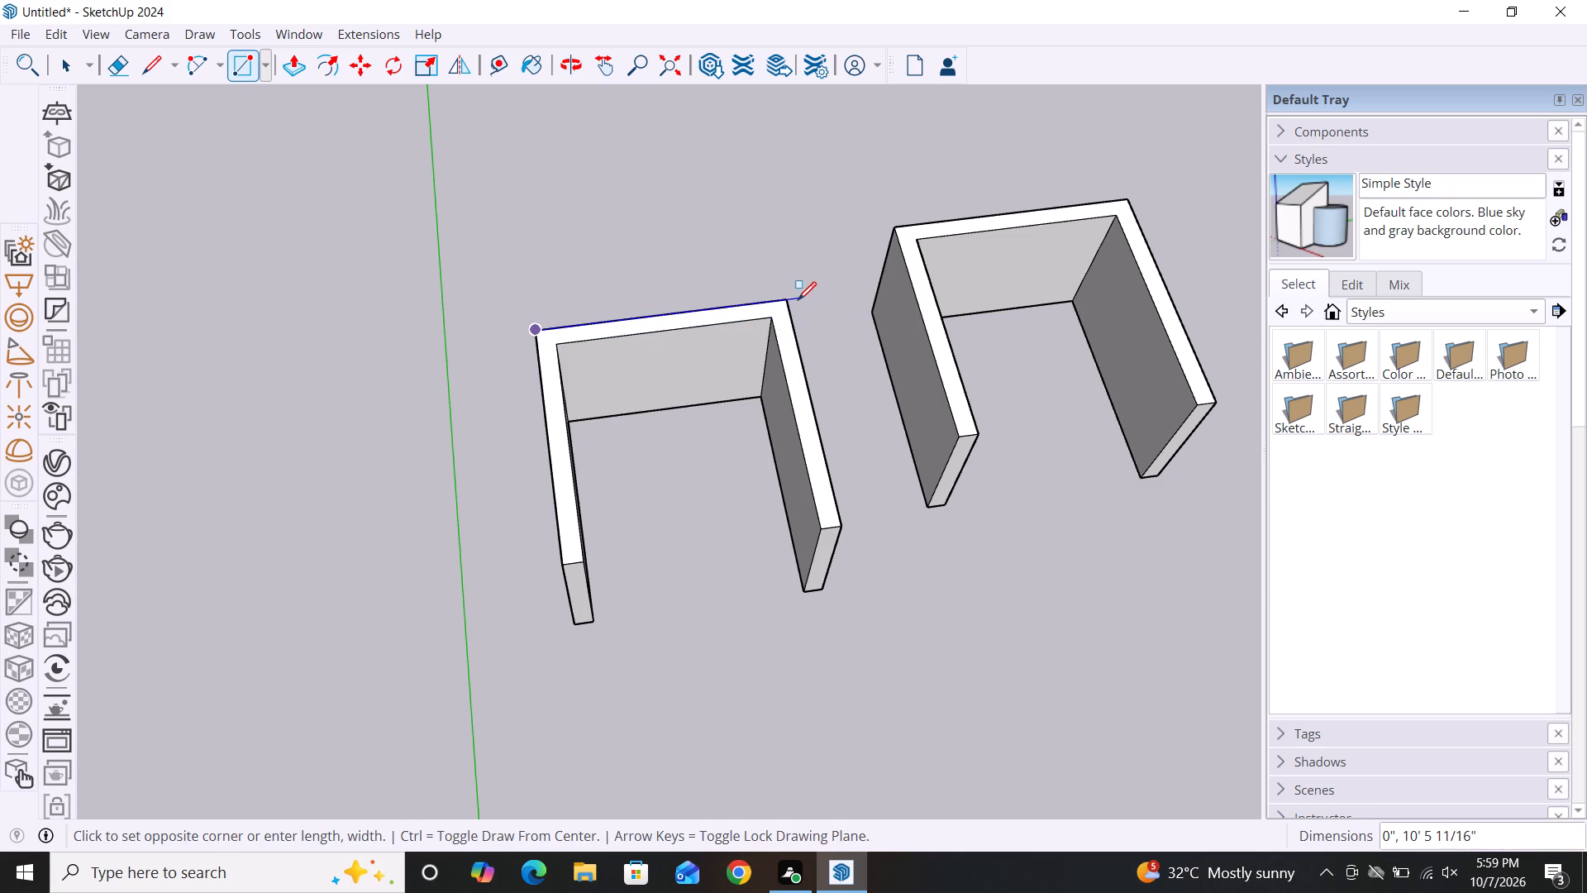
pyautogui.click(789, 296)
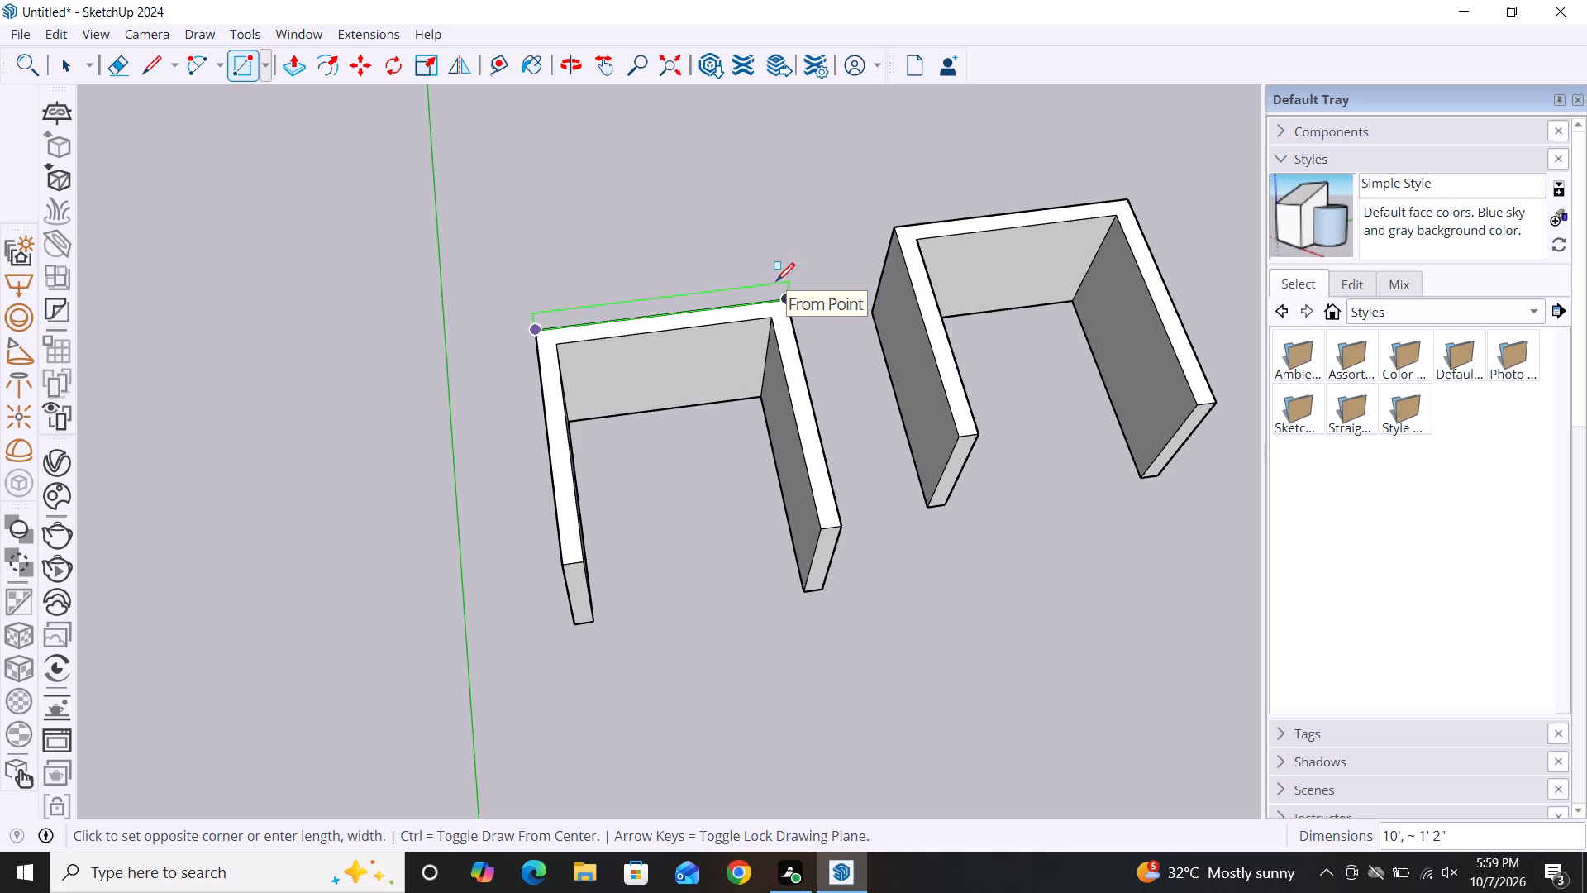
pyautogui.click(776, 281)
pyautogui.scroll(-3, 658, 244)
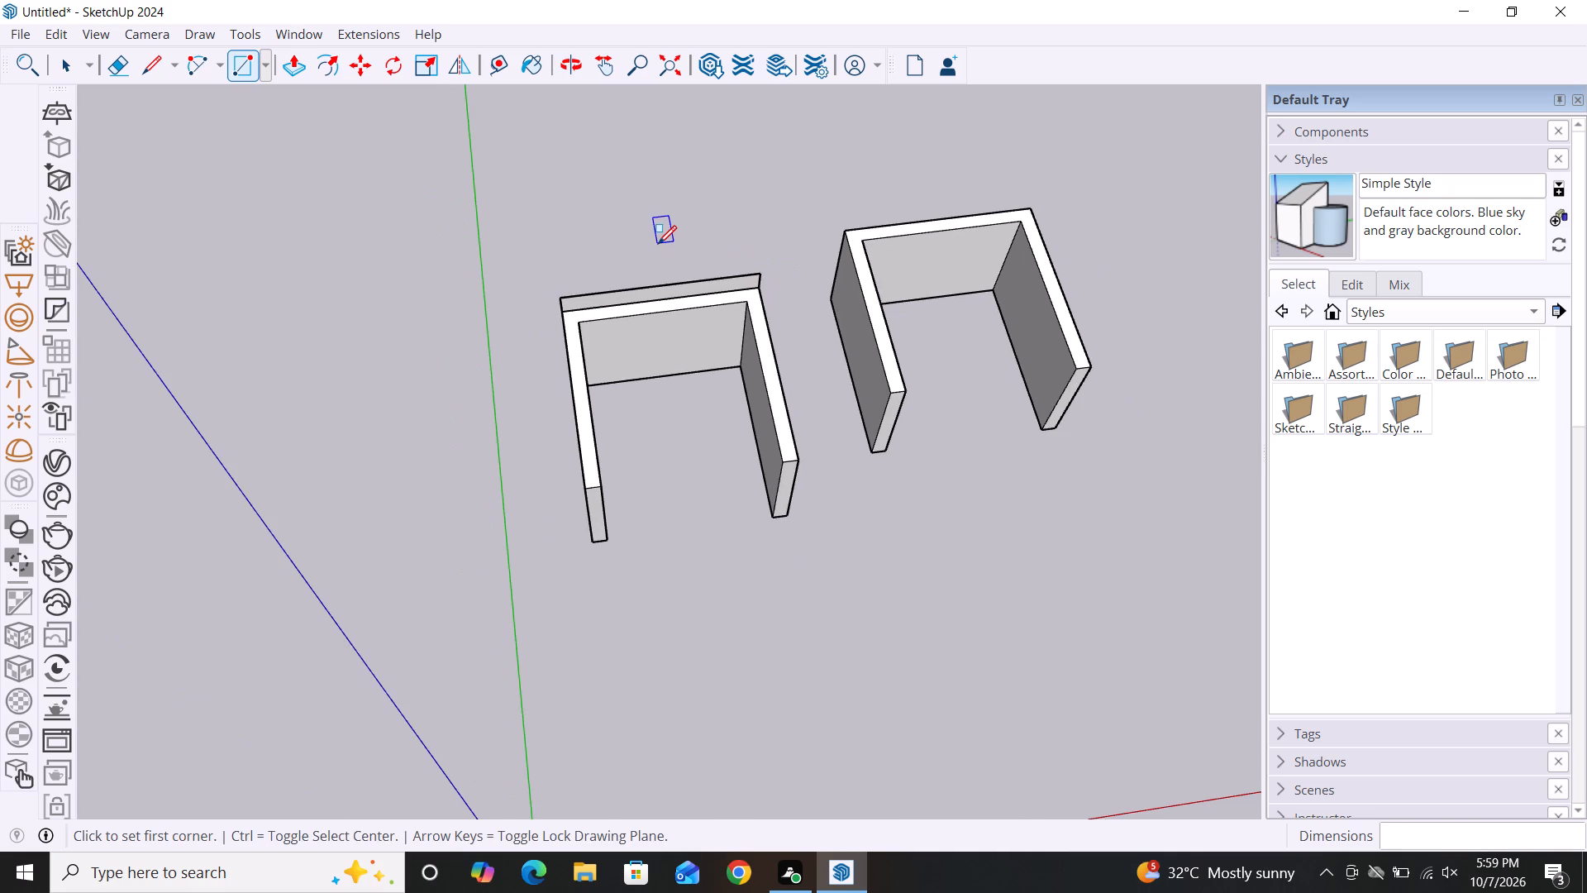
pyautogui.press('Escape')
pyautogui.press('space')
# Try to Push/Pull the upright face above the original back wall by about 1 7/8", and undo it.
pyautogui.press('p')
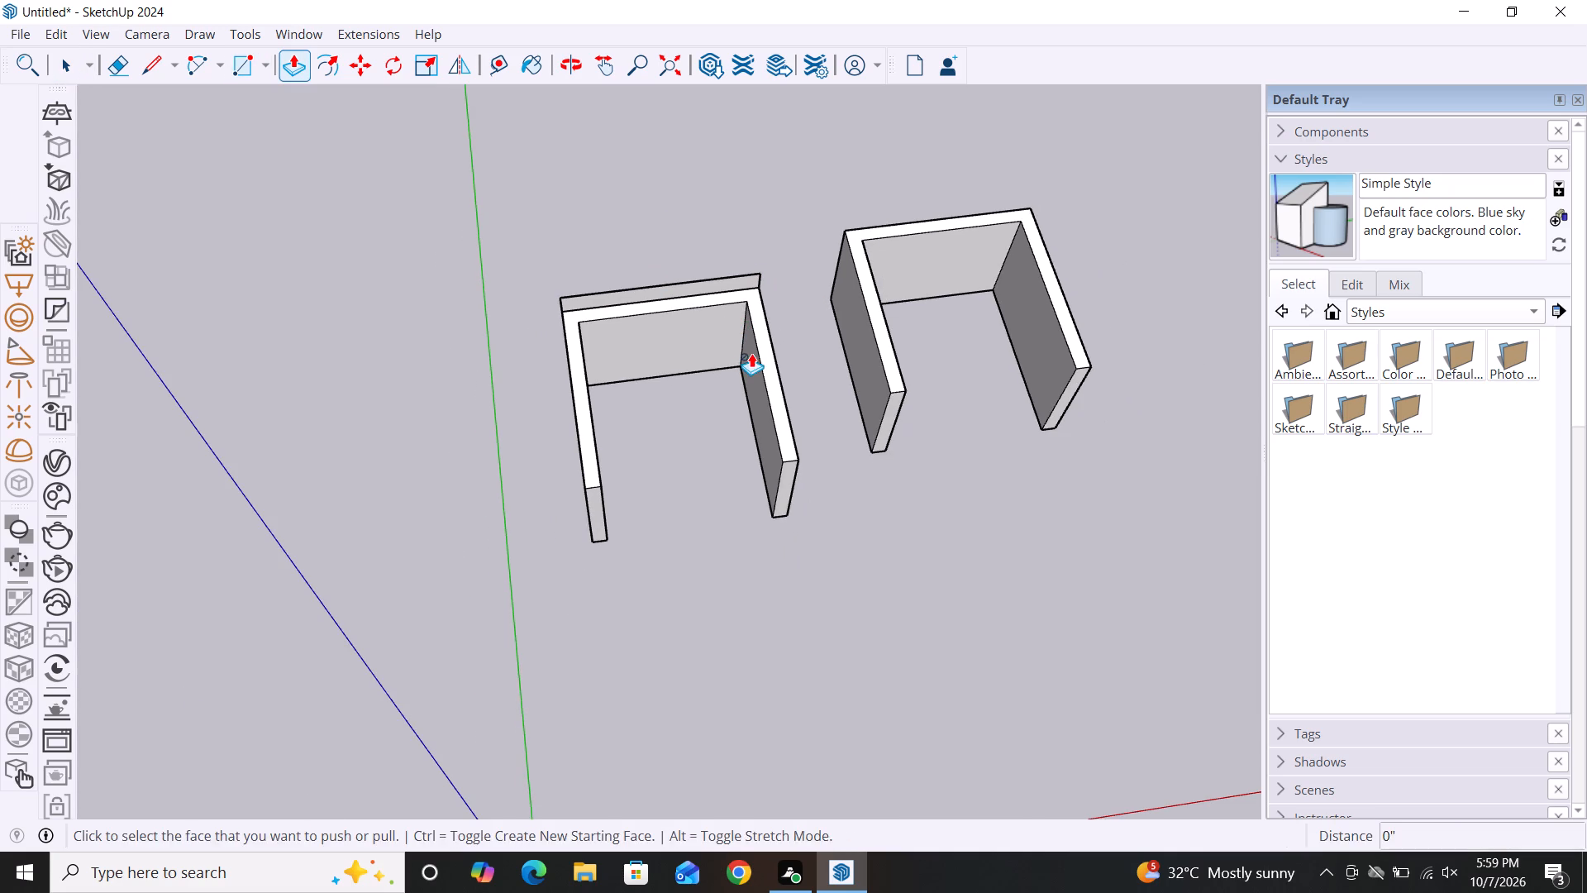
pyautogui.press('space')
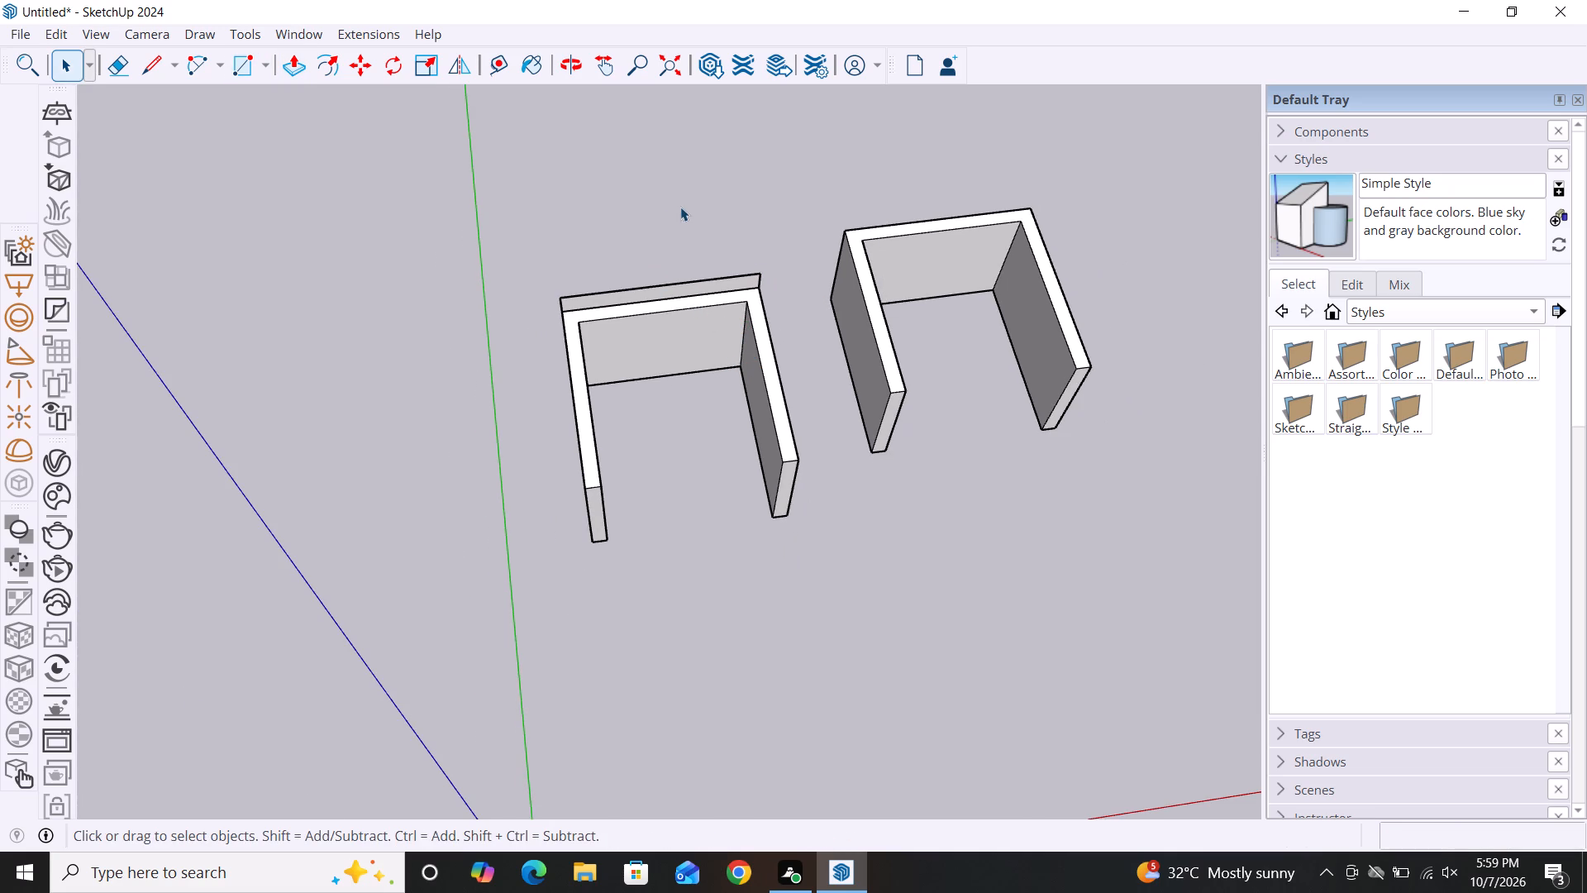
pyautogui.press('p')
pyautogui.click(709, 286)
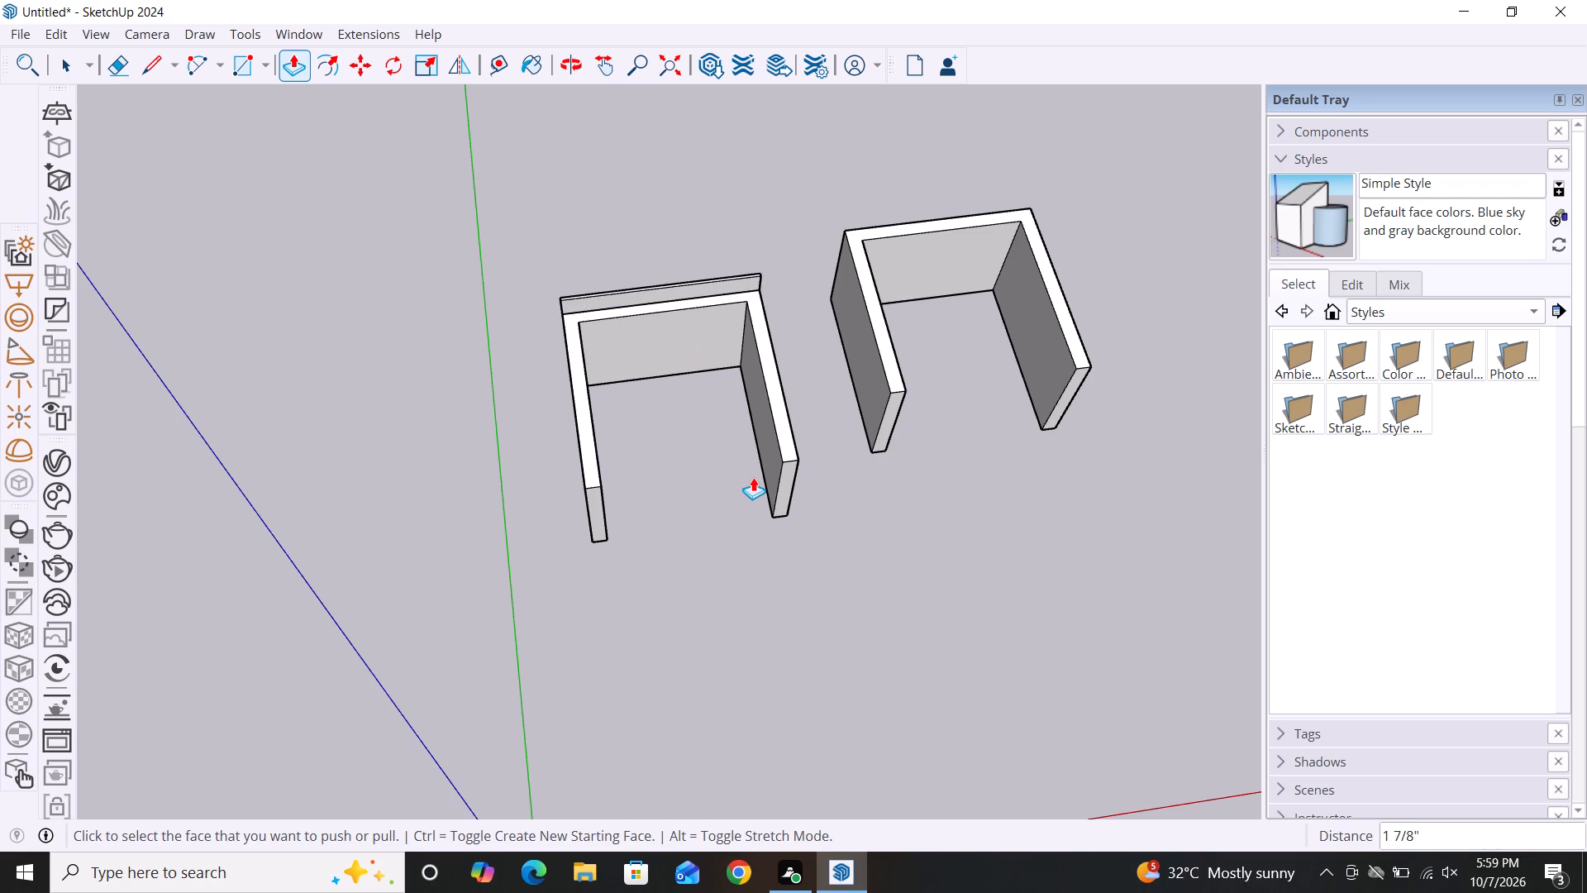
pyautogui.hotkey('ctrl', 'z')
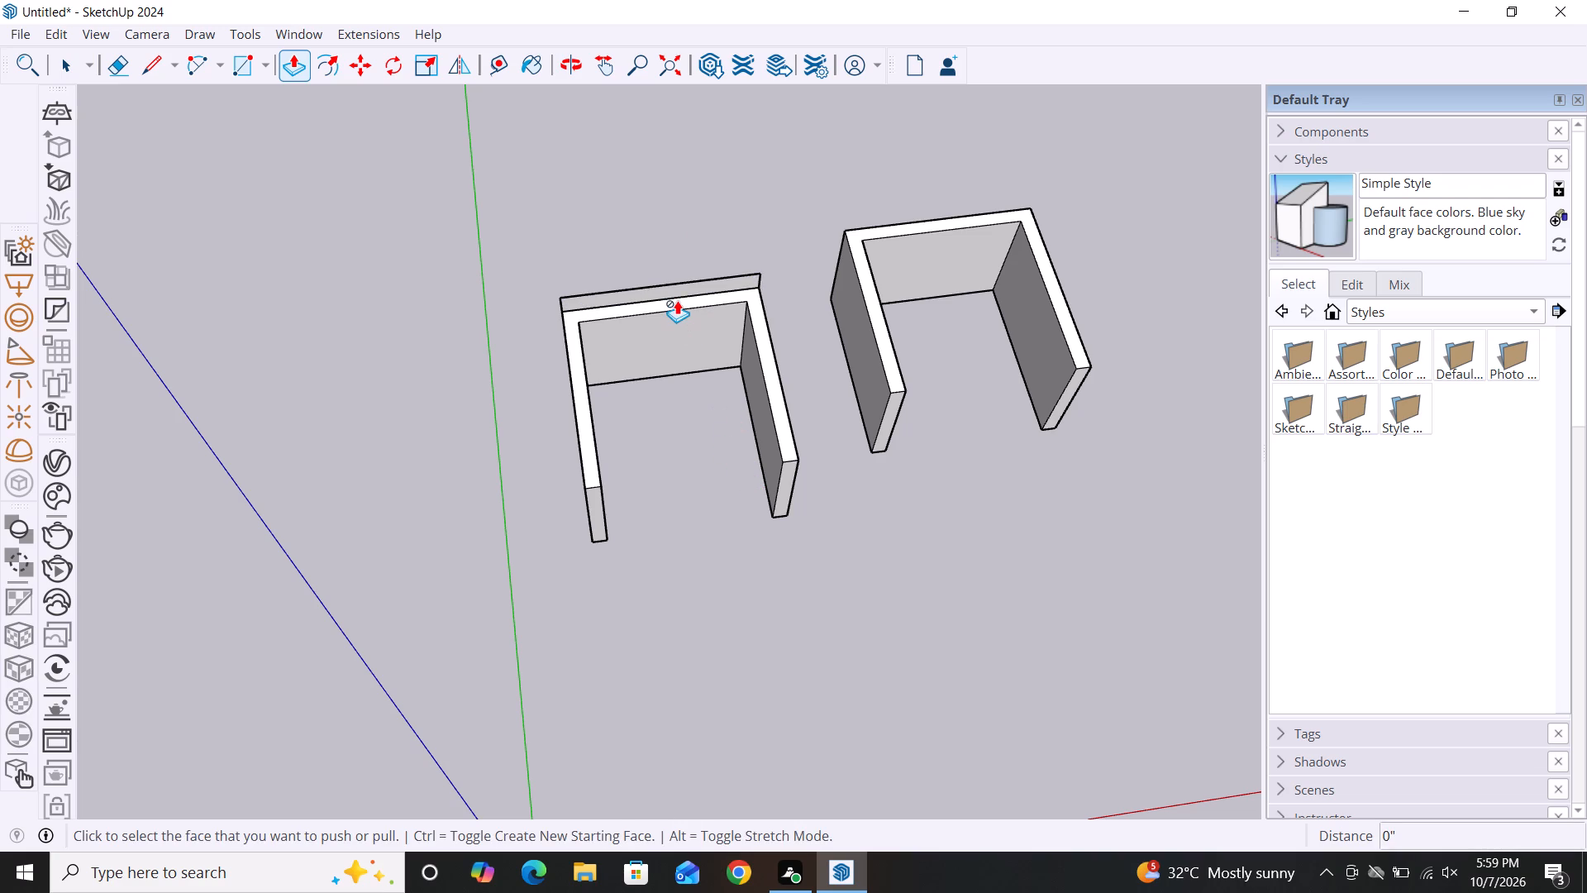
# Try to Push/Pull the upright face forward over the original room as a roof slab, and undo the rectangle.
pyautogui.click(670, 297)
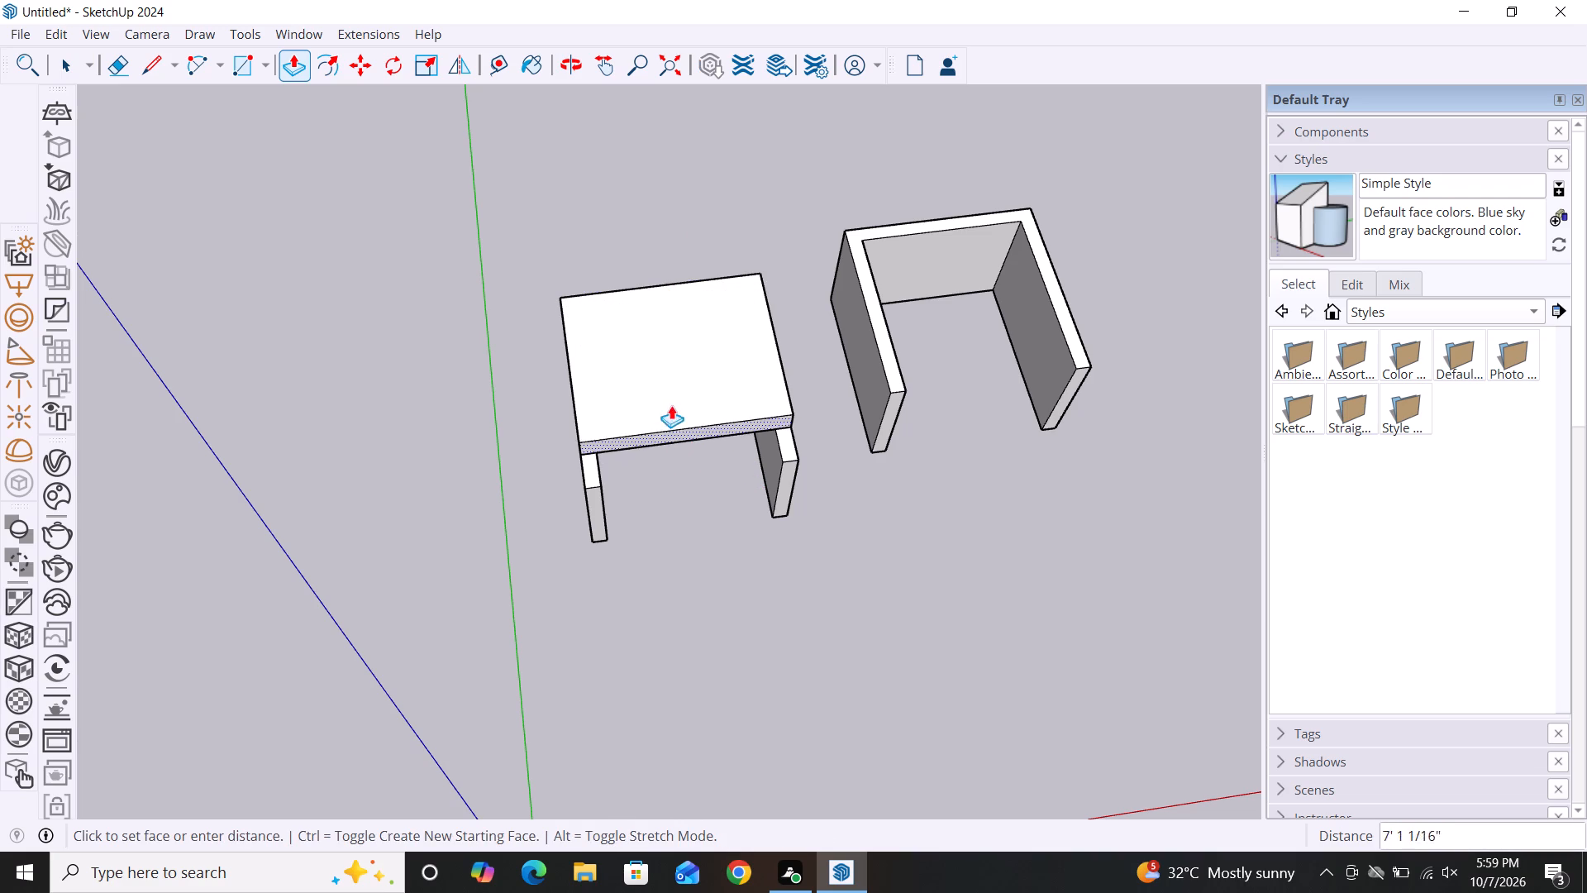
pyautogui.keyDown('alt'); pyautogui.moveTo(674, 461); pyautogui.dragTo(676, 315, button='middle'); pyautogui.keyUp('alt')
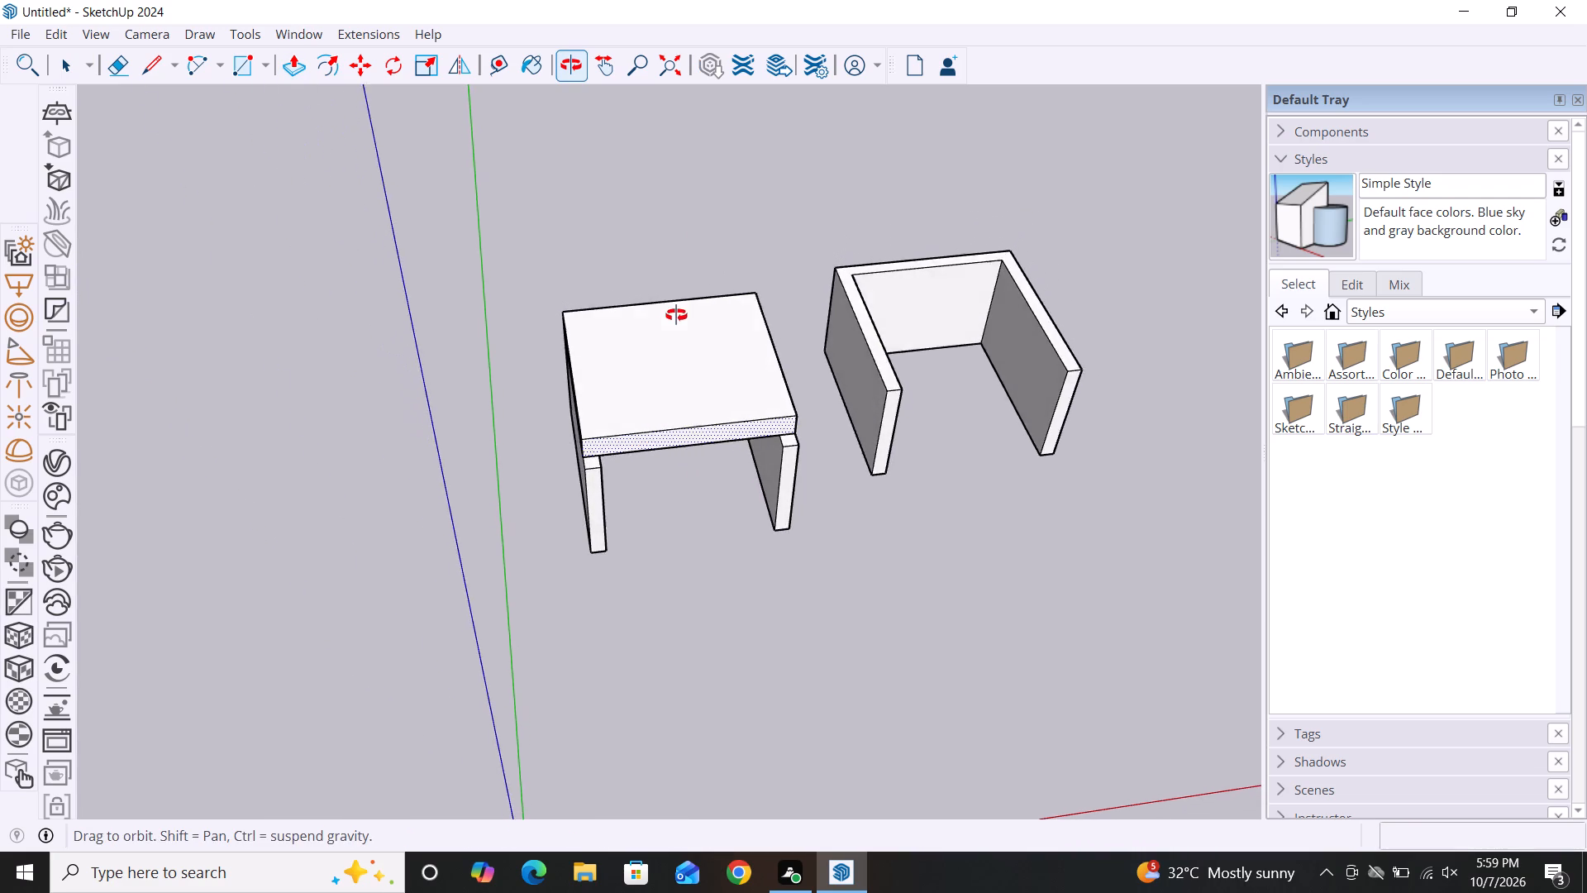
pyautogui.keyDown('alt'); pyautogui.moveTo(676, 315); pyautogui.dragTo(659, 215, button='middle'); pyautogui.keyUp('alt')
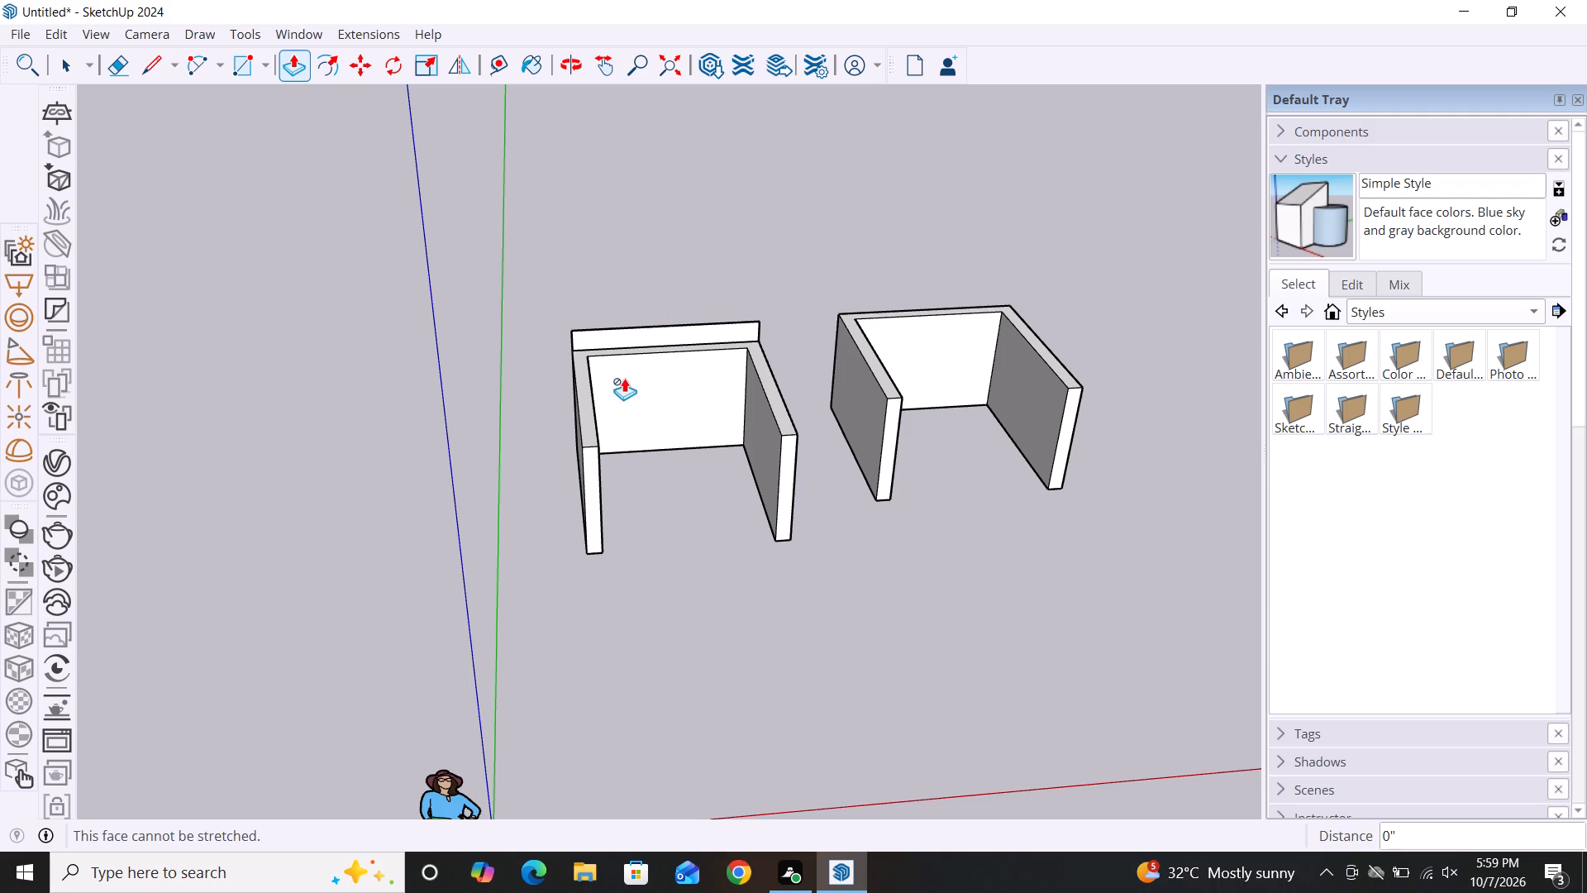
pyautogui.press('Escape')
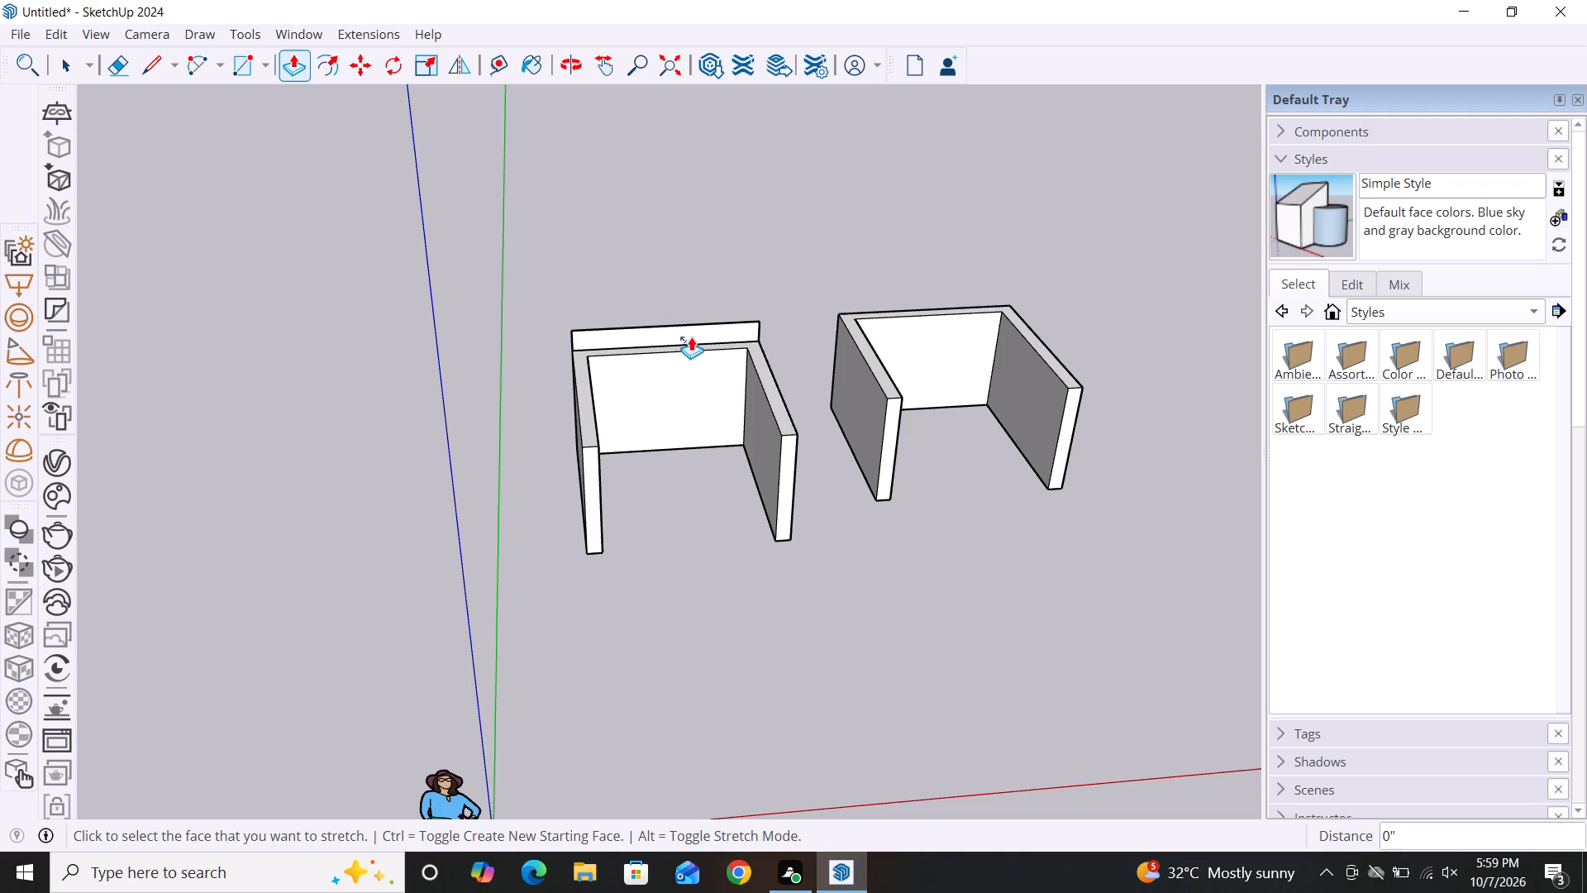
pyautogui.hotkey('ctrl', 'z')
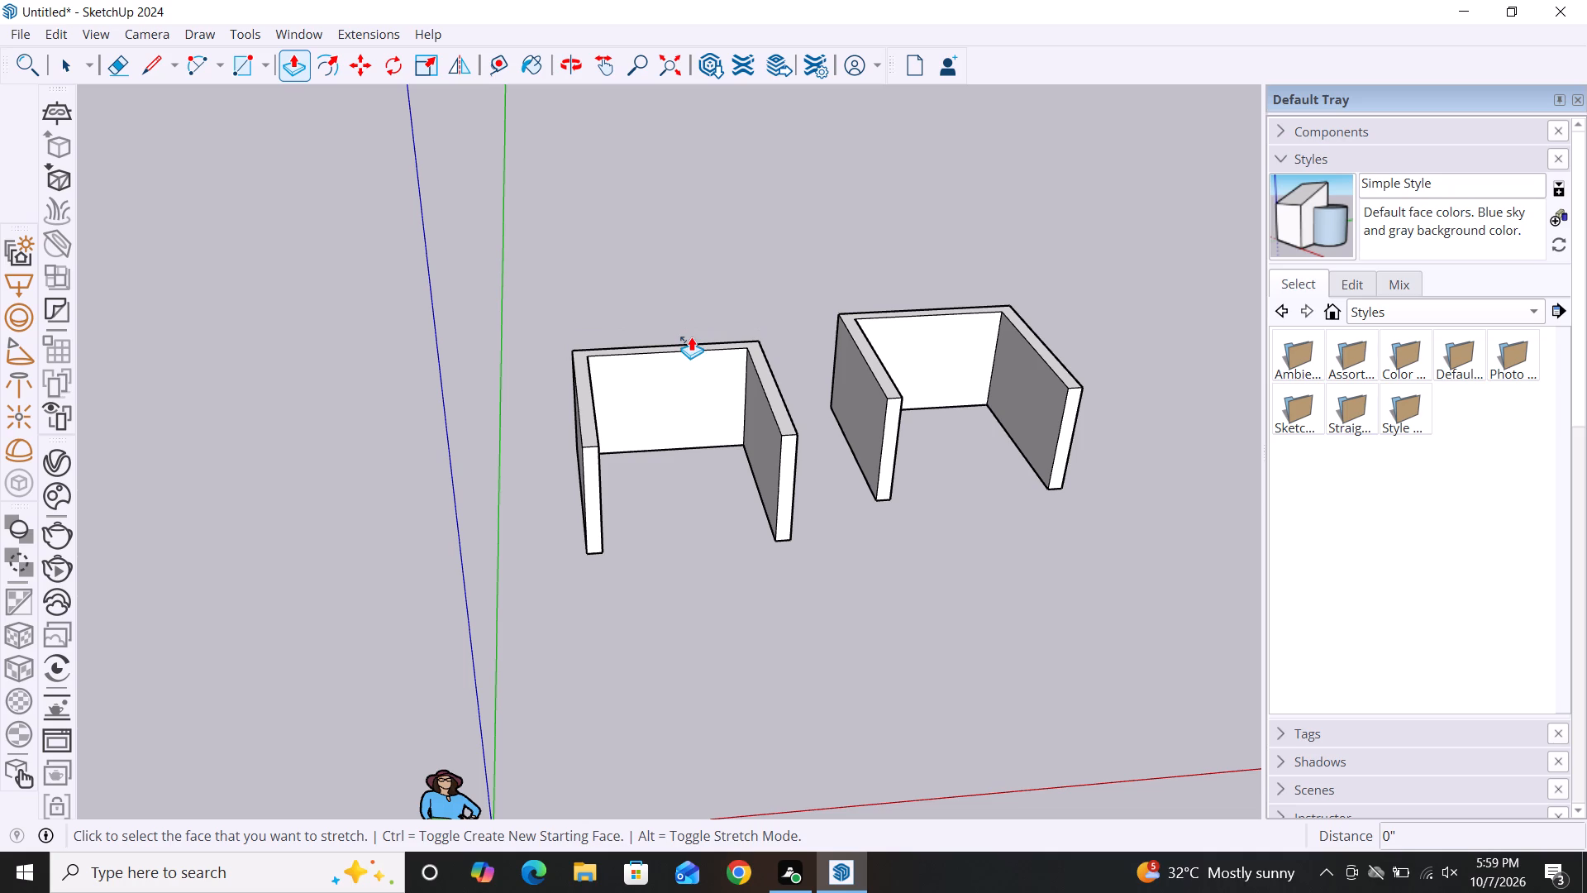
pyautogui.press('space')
# Draw an upright rectangle 10' by about 11 5/8" along the top outer edge of the original room's back wall.
pyautogui.keyDown('alt'); pyautogui.moveTo(735, 489); pyautogui.dragTo(743, 695, button='middle'); pyautogui.keyUp('alt')
pyautogui.press('r')
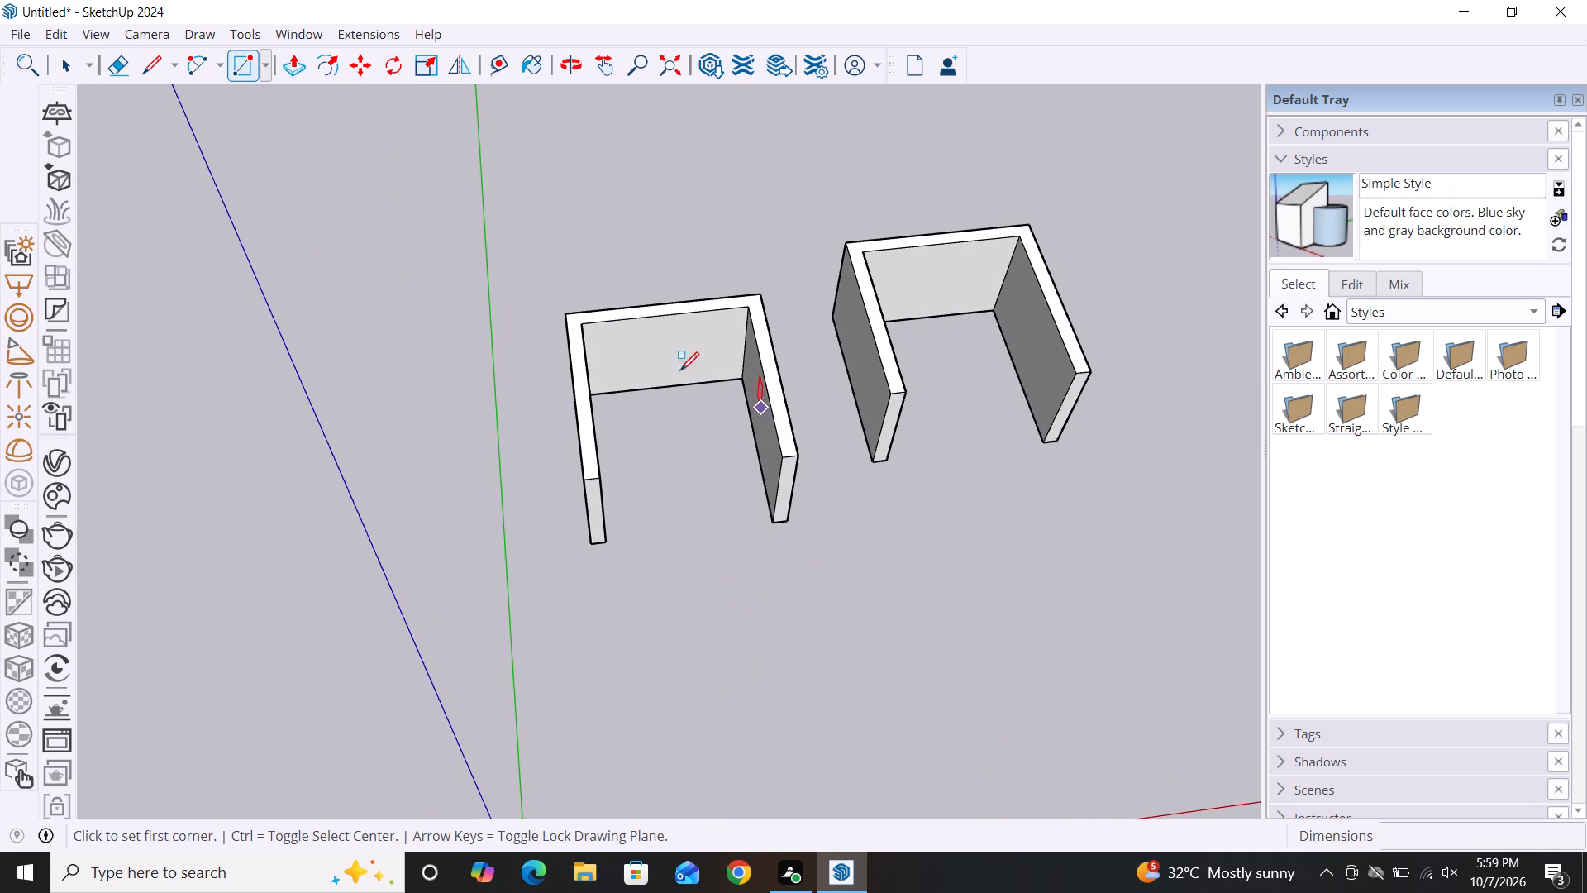
pyautogui.click(566, 316)
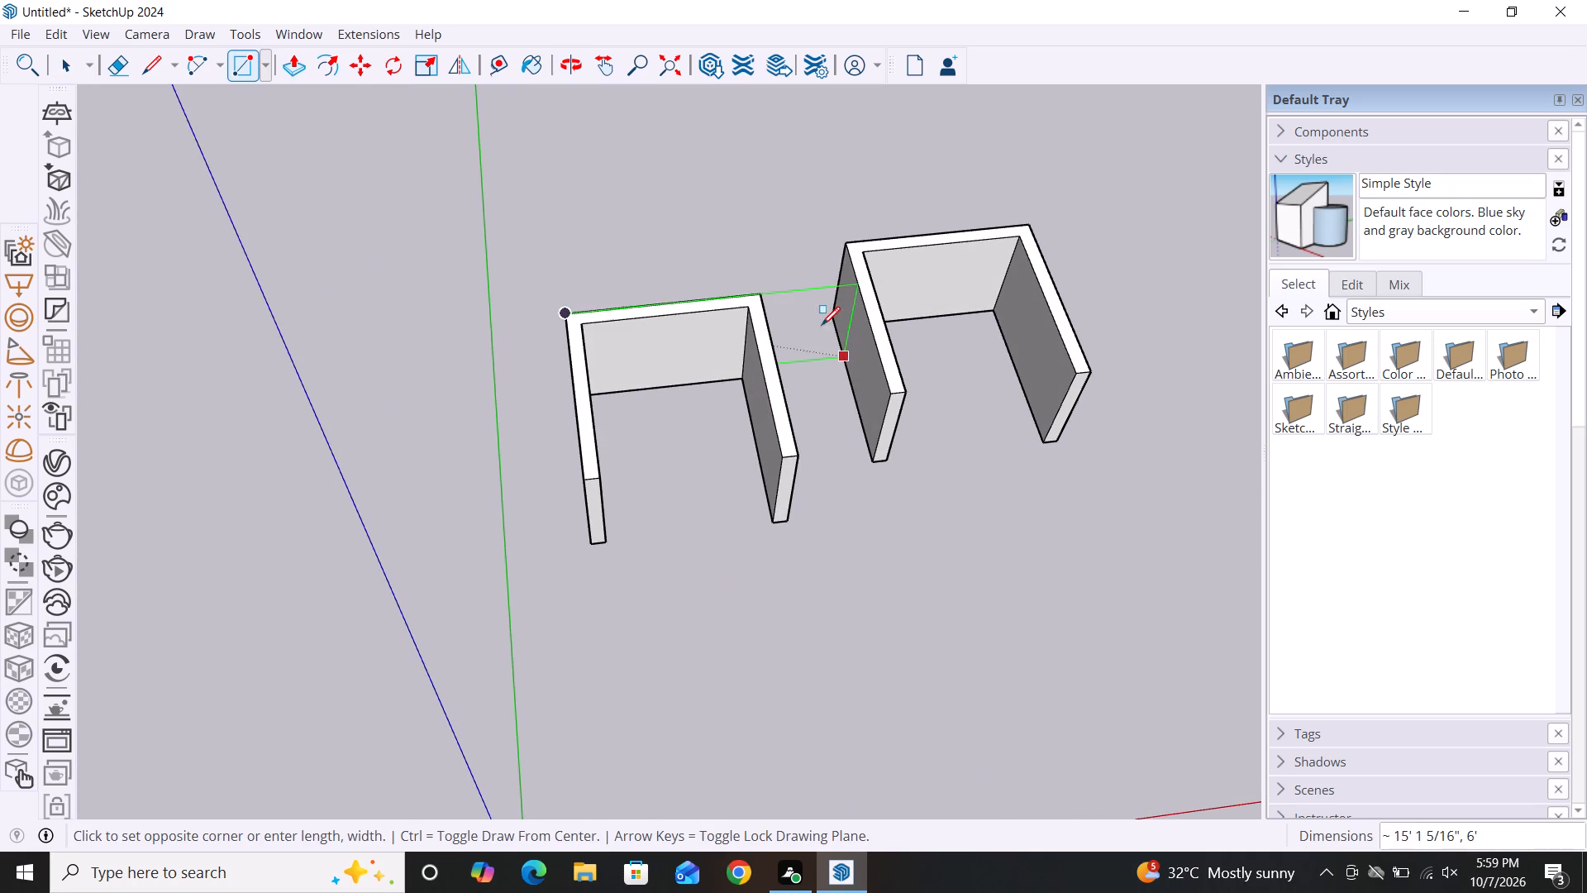
pyautogui.click(755, 296)
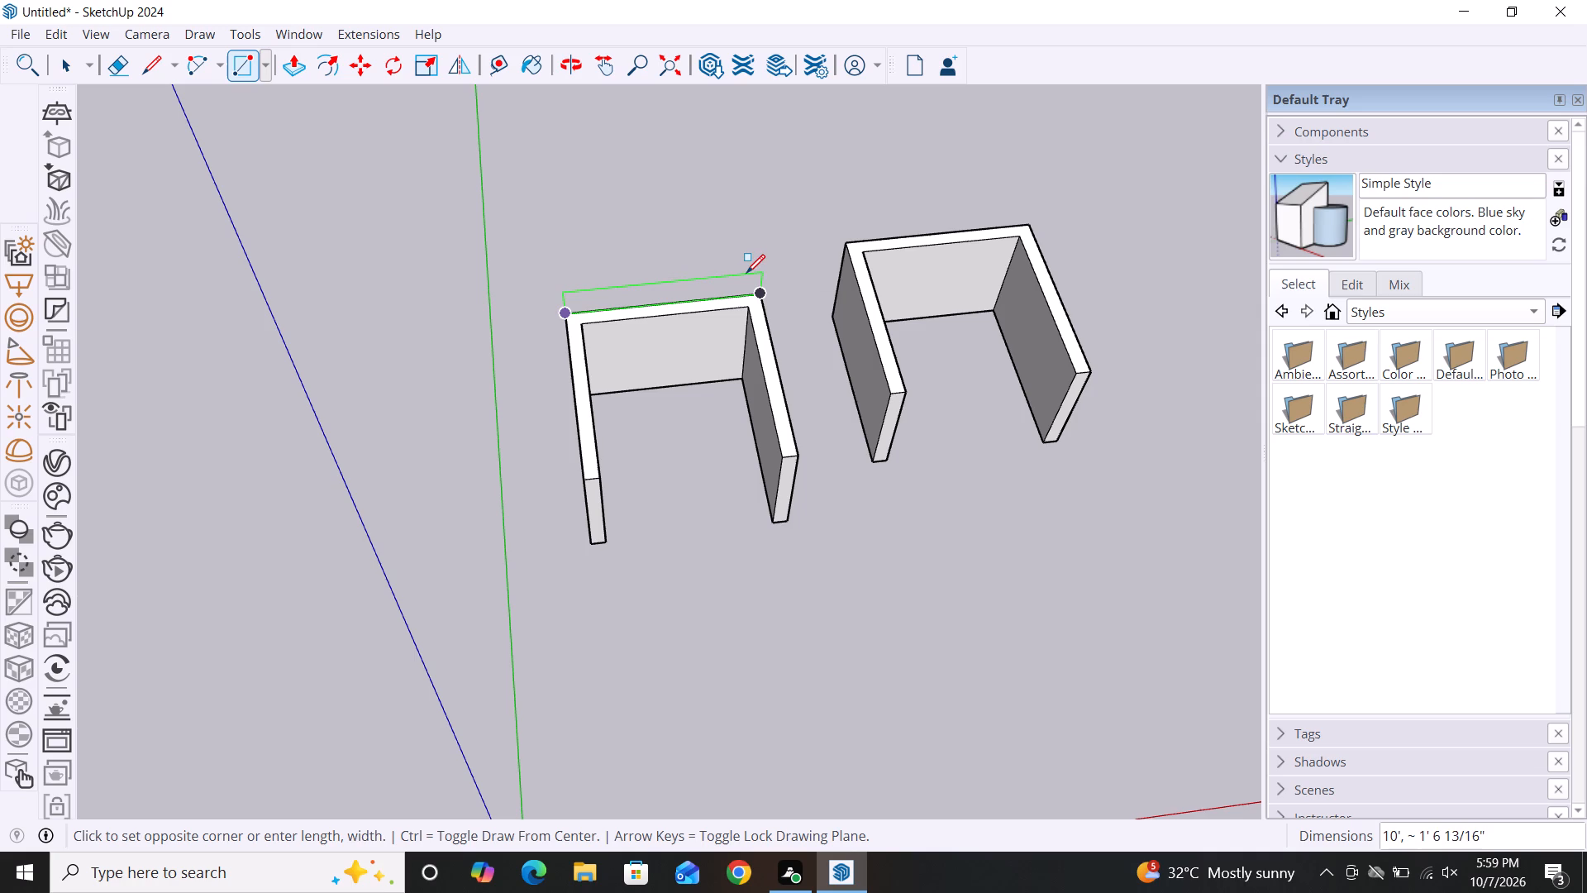
pyautogui.doubleClick(749, 281)
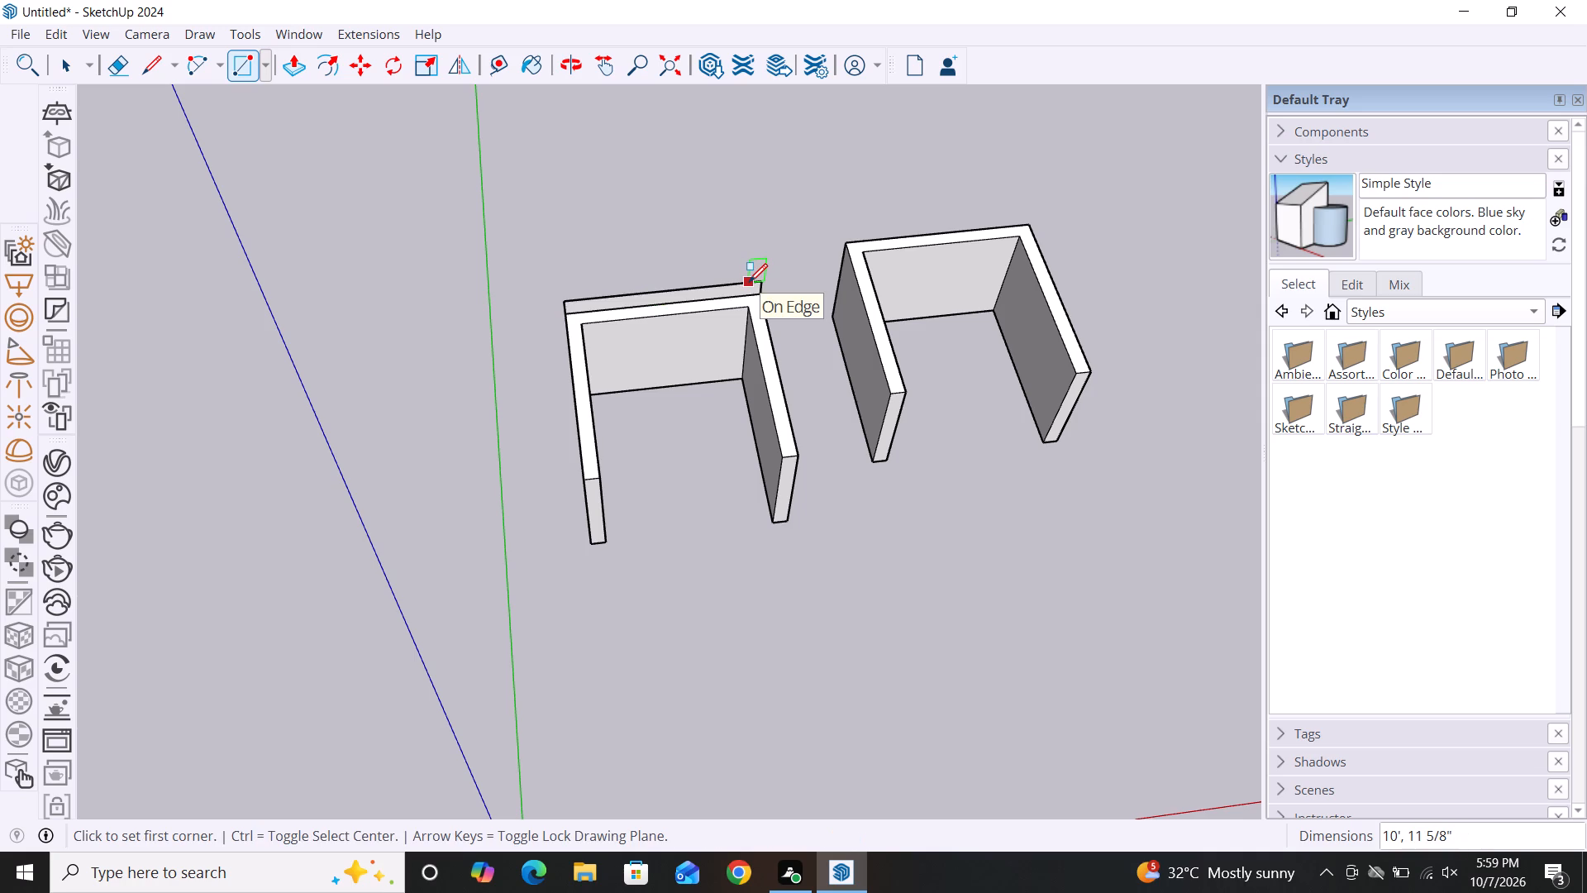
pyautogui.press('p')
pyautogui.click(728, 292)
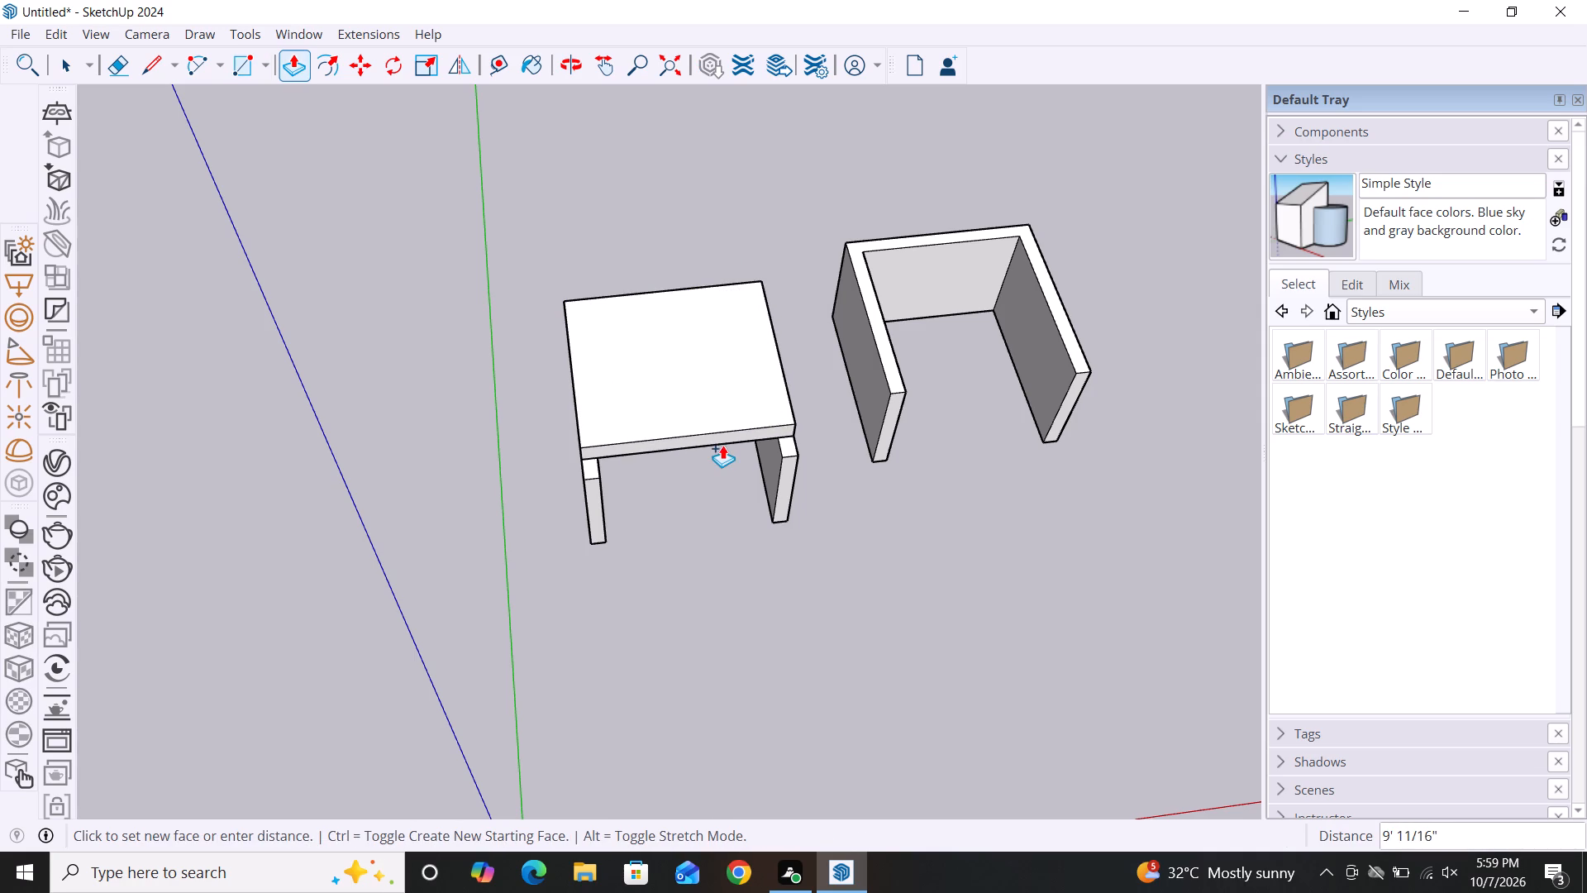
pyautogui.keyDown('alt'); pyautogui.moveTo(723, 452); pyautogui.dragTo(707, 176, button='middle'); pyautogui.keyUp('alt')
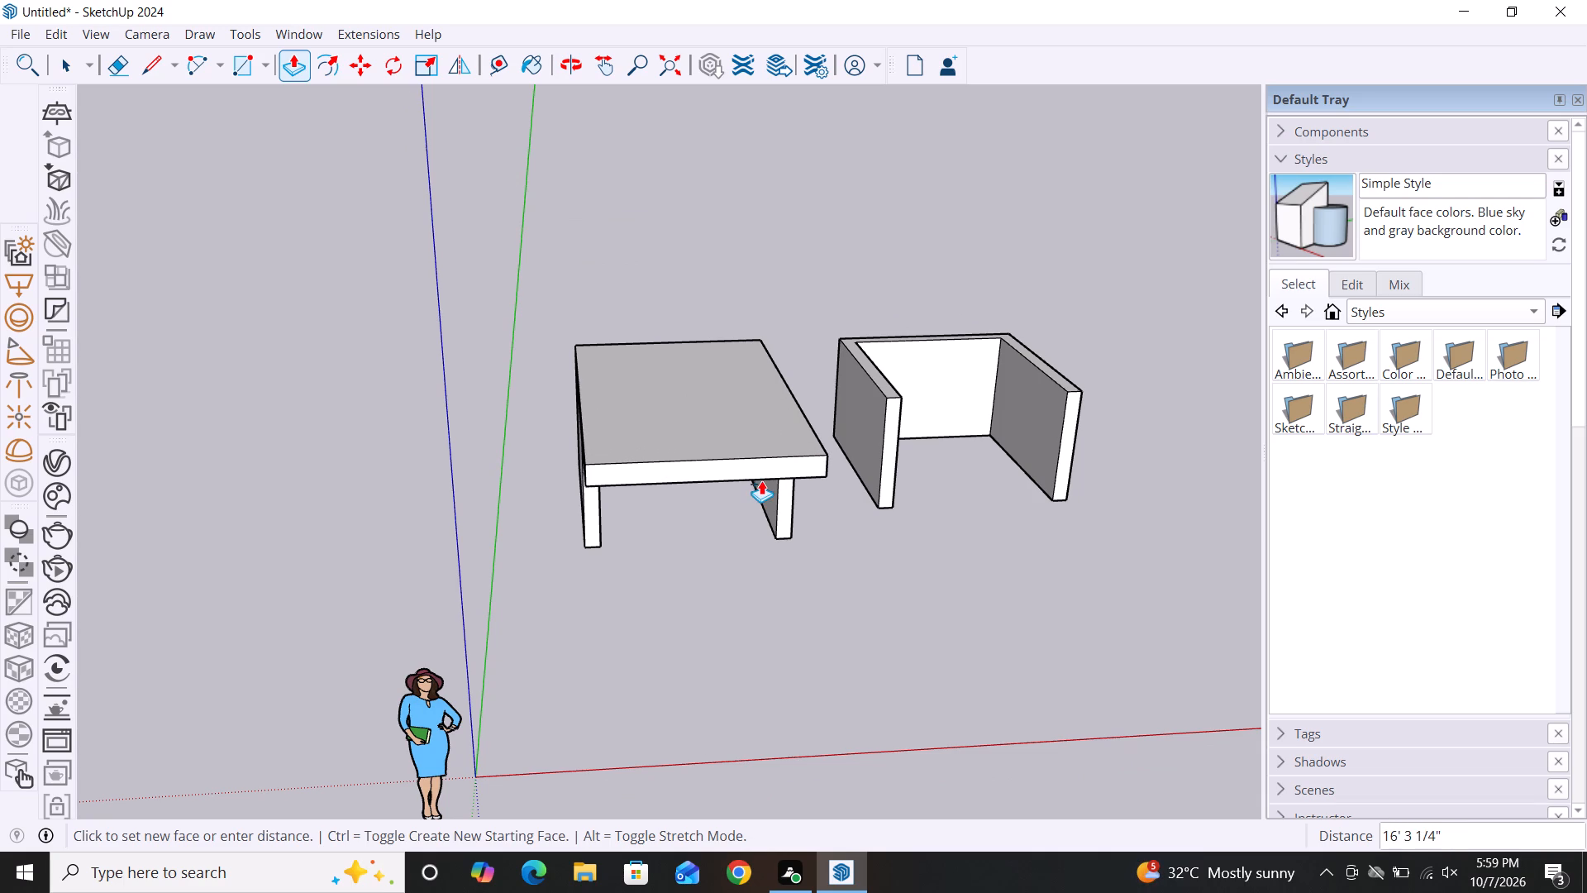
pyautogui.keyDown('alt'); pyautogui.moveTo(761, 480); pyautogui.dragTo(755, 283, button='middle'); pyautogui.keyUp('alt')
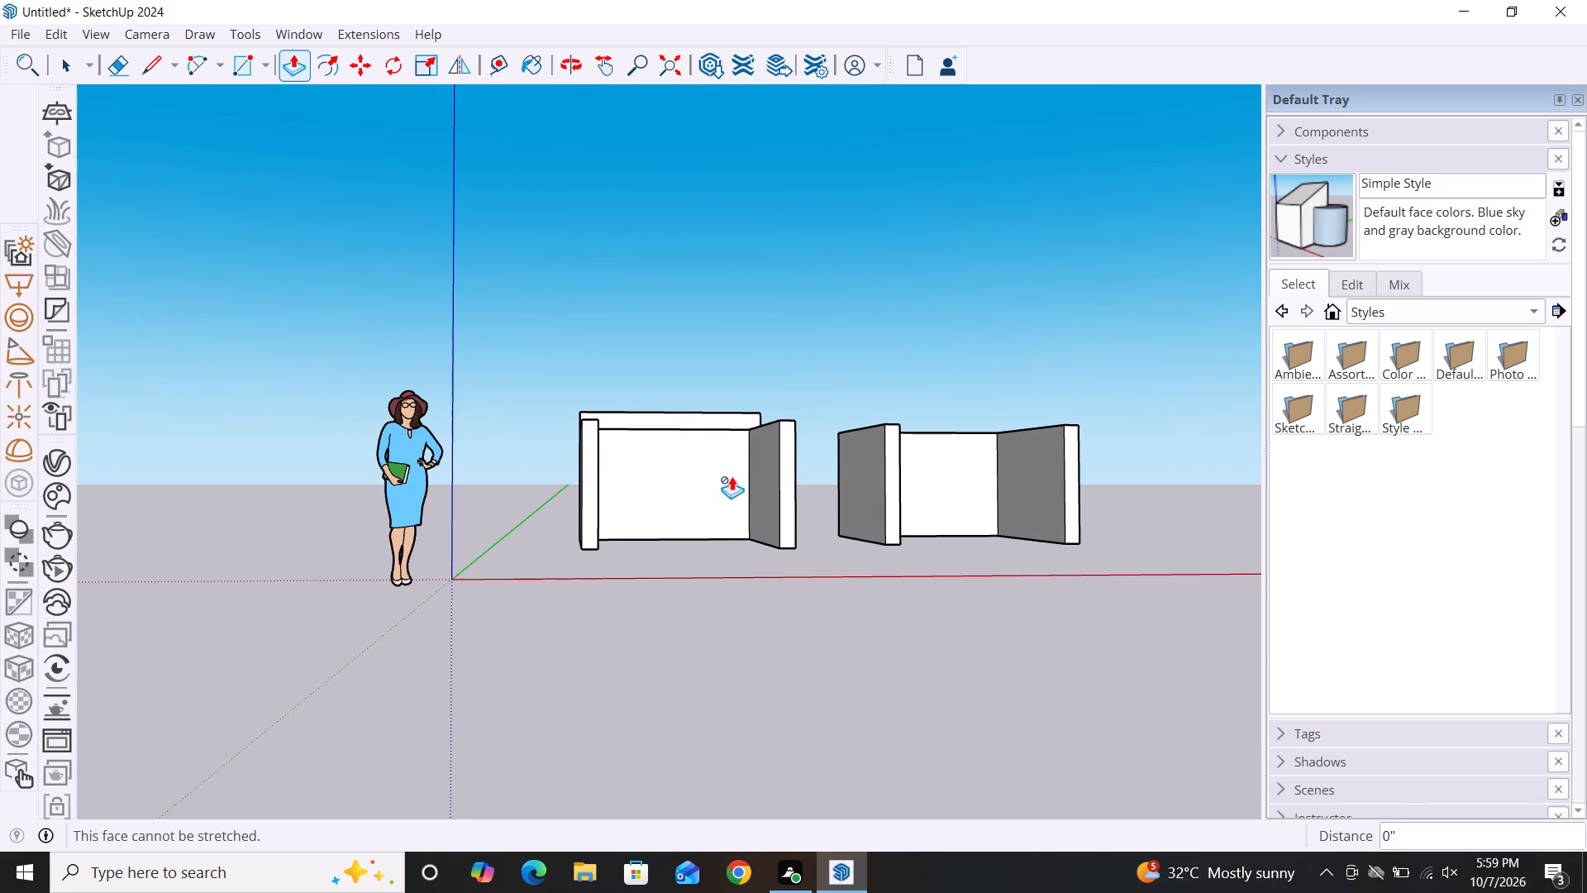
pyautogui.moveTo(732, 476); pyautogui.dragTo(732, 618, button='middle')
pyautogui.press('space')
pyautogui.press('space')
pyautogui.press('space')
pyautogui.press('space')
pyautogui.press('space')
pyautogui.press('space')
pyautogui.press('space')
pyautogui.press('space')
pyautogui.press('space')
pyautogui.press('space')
# Push/Pull the upright face above the original back wall forward 10' to the side walls' front ends as a roof slab.
pyautogui.keyDown('alt'); pyautogui.moveTo(767, 552); pyautogui.dragTo(765, 604, button='middle'); pyautogui.keyUp('alt')
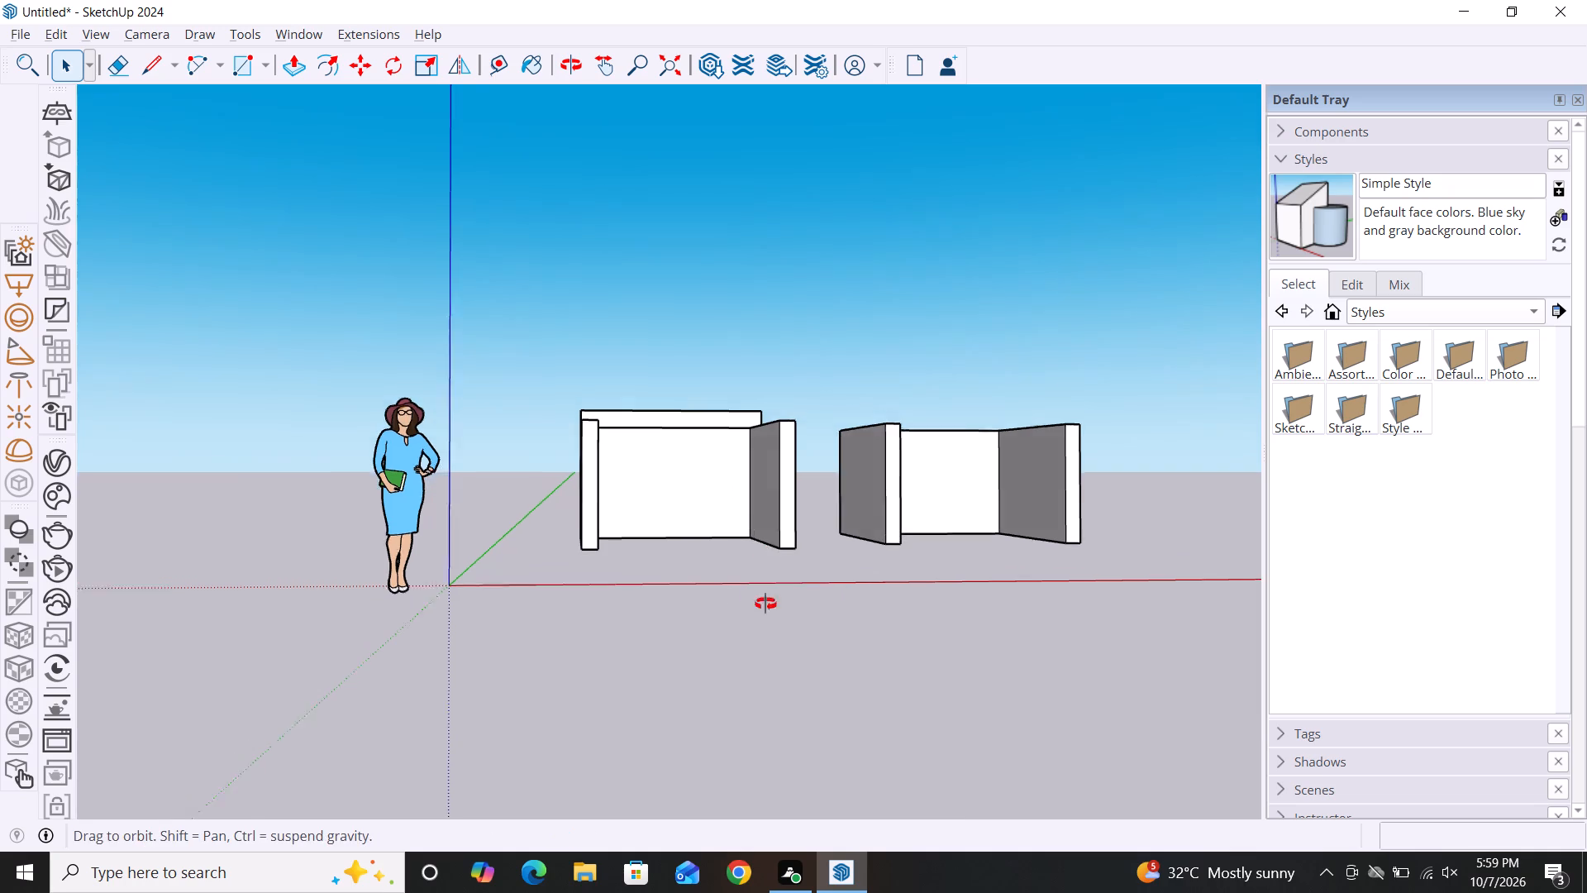
pyautogui.keyDown('alt'); pyautogui.moveTo(765, 604); pyautogui.dragTo(775, 696, button='middle'); pyautogui.keyUp('alt')
pyautogui.scroll(3, 669, 332)
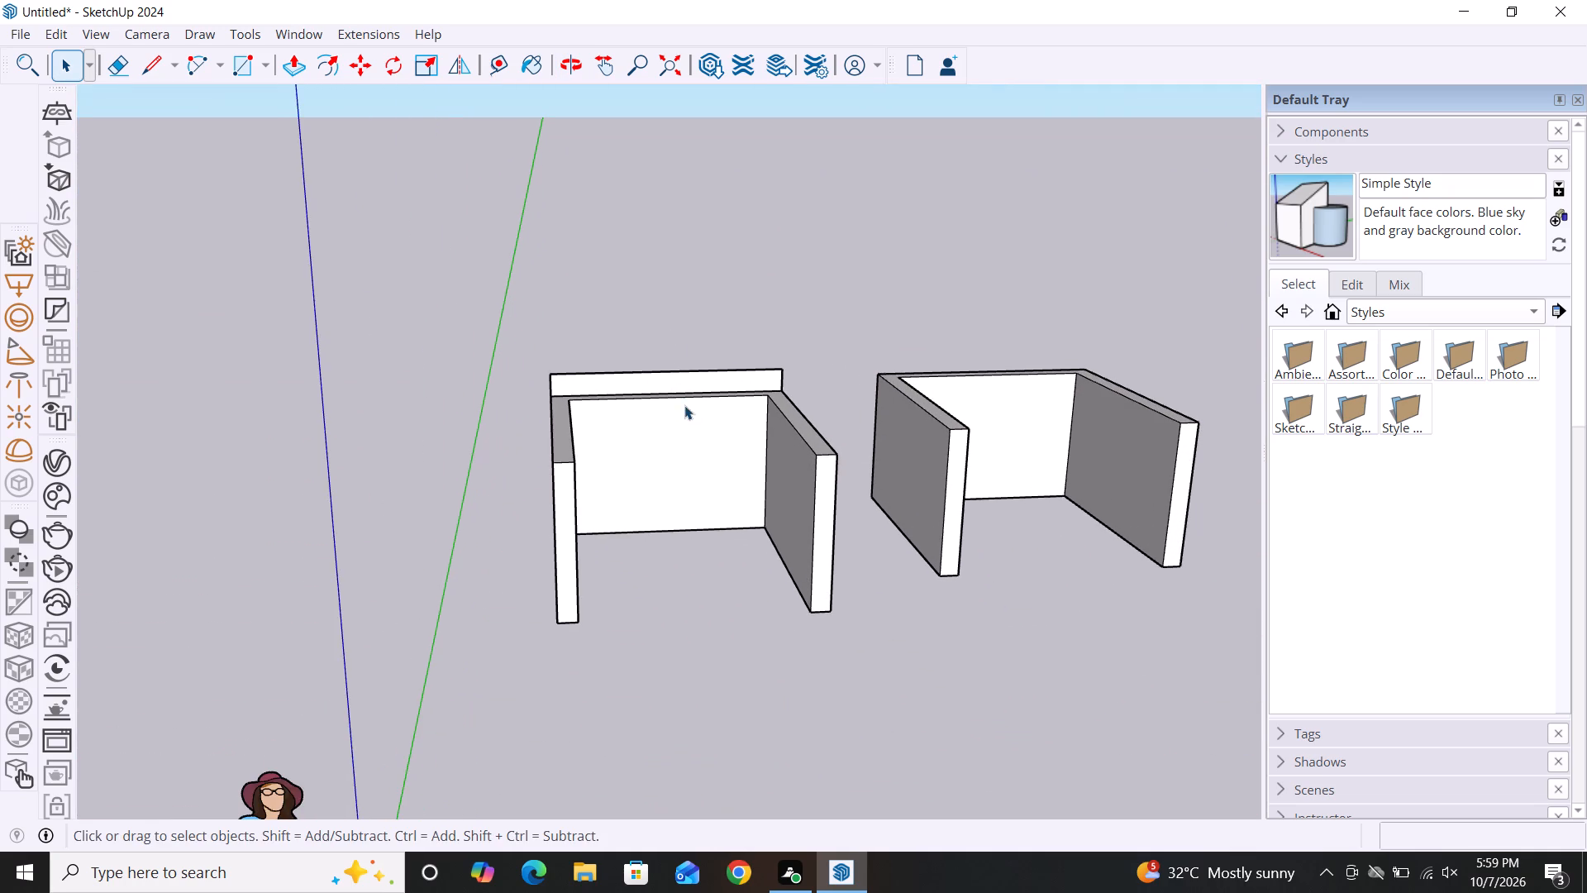
pyautogui.keyDown('alt'); pyautogui.moveTo(684, 405); pyautogui.dragTo(655, 520, button='middle'); pyautogui.keyUp('alt')
pyautogui.keyDown('alt'); pyautogui.scroll(1, 655, 520); pyautogui.keyUp('alt')
pyautogui.press('p')
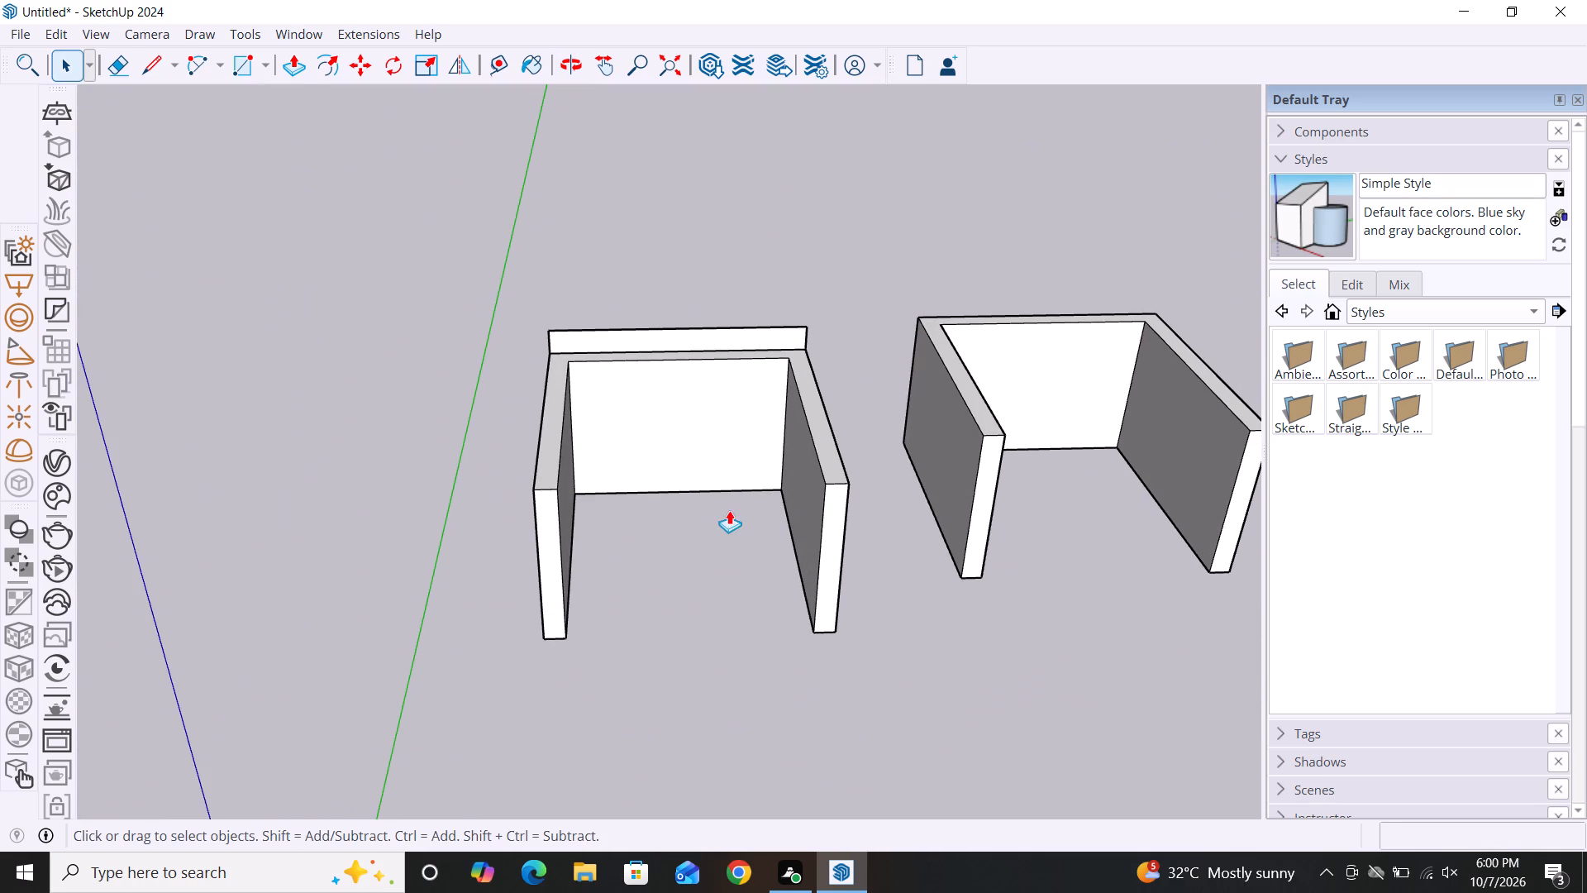
pyautogui.click(746, 342)
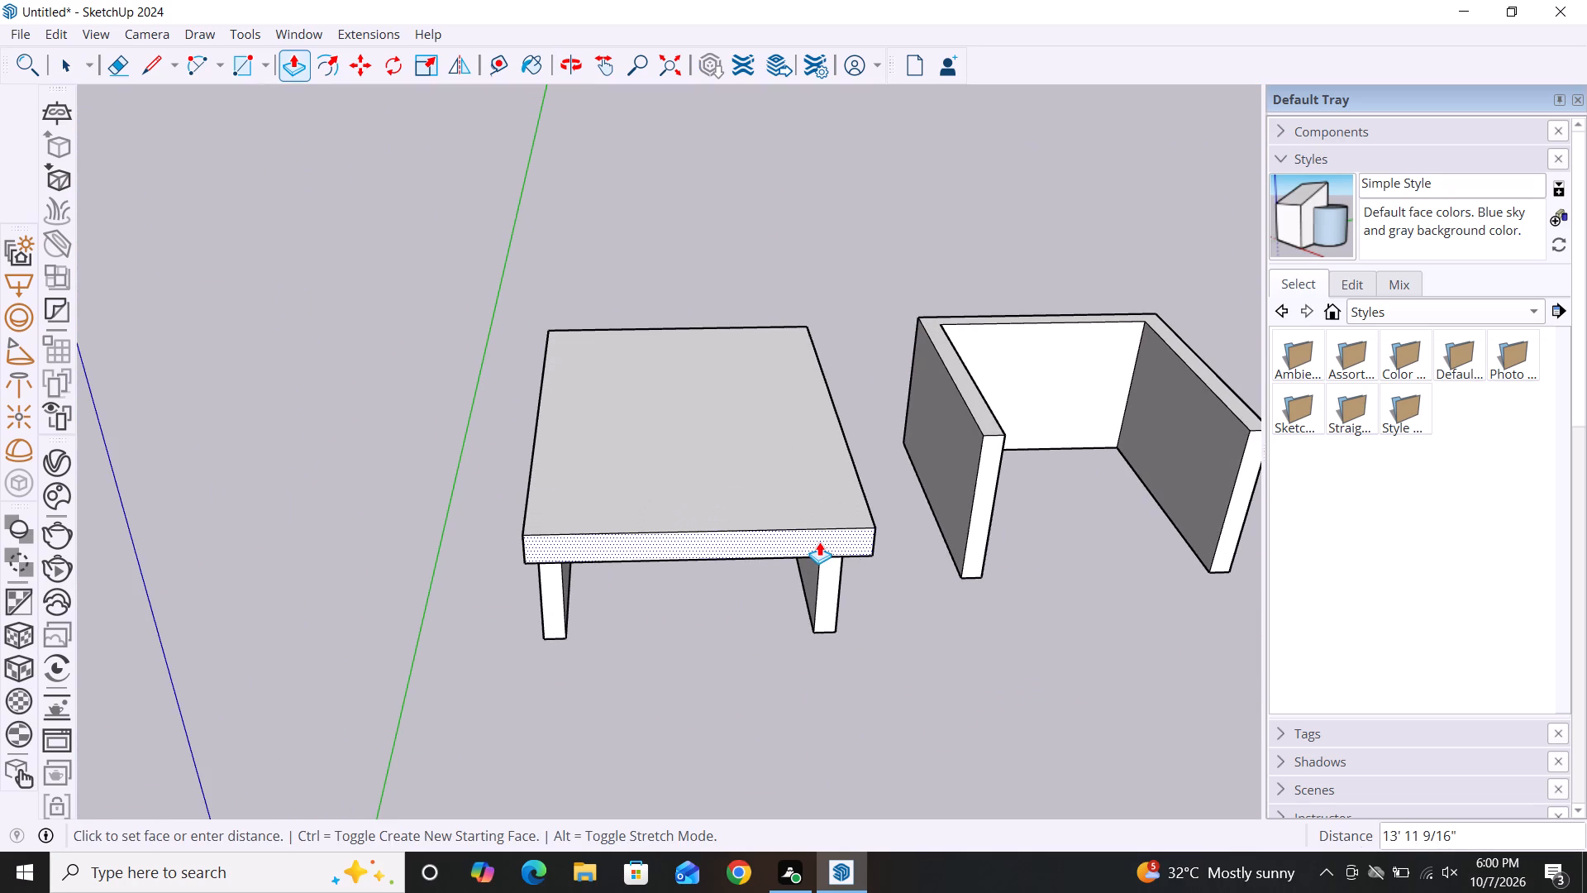
pyautogui.scroll(5, 817, 464)
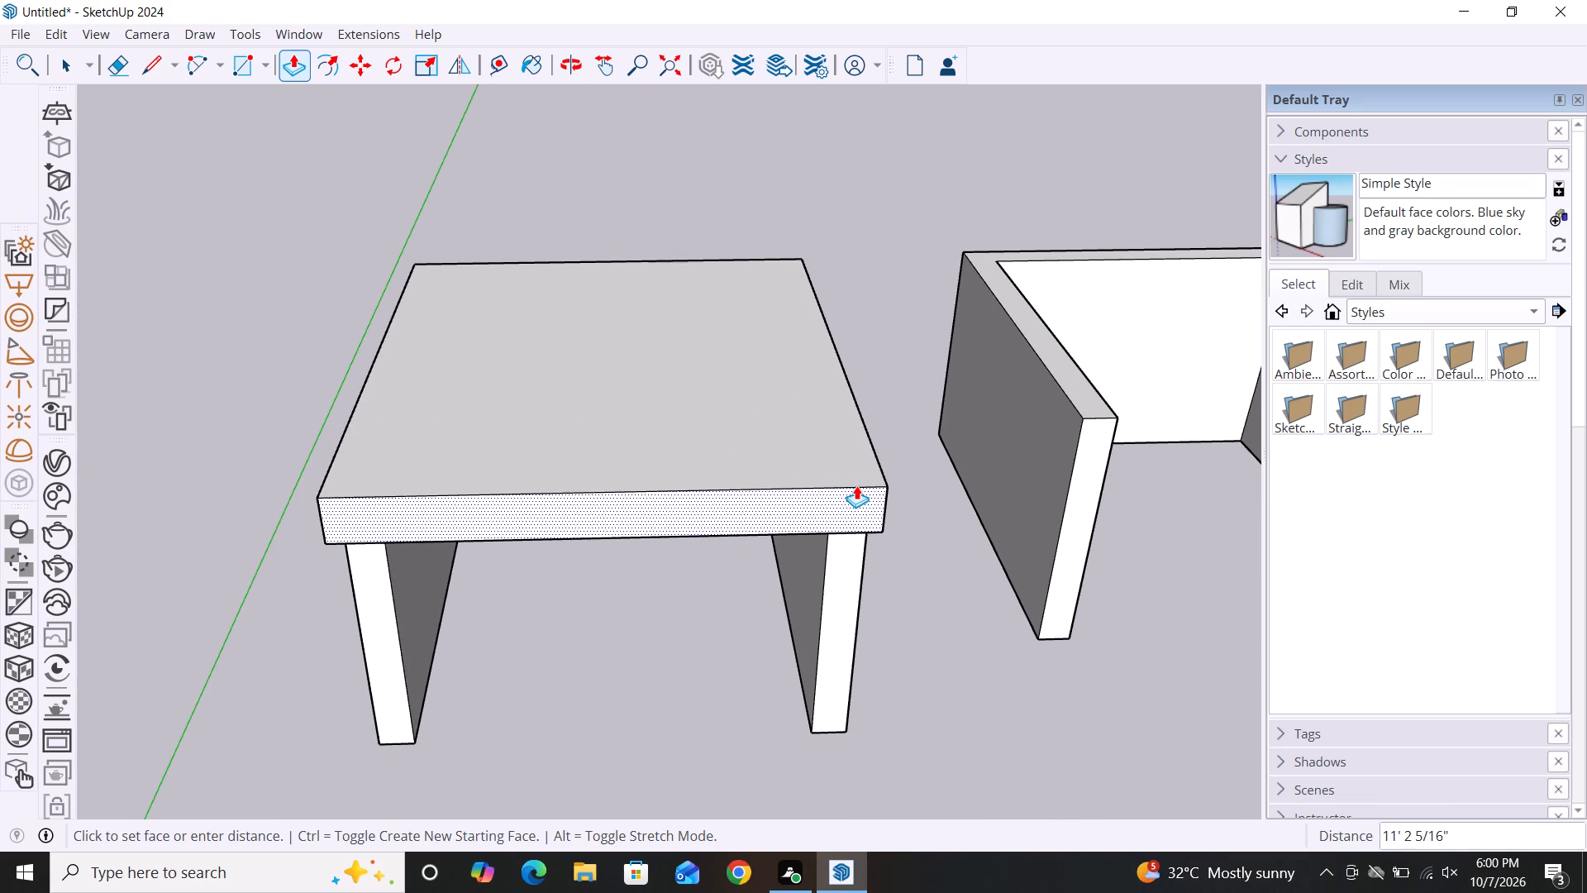
pyautogui.moveTo(856, 485); pyautogui.dragTo(1240, 499, button='middle')
pyautogui.scroll(1, 1240, 499)
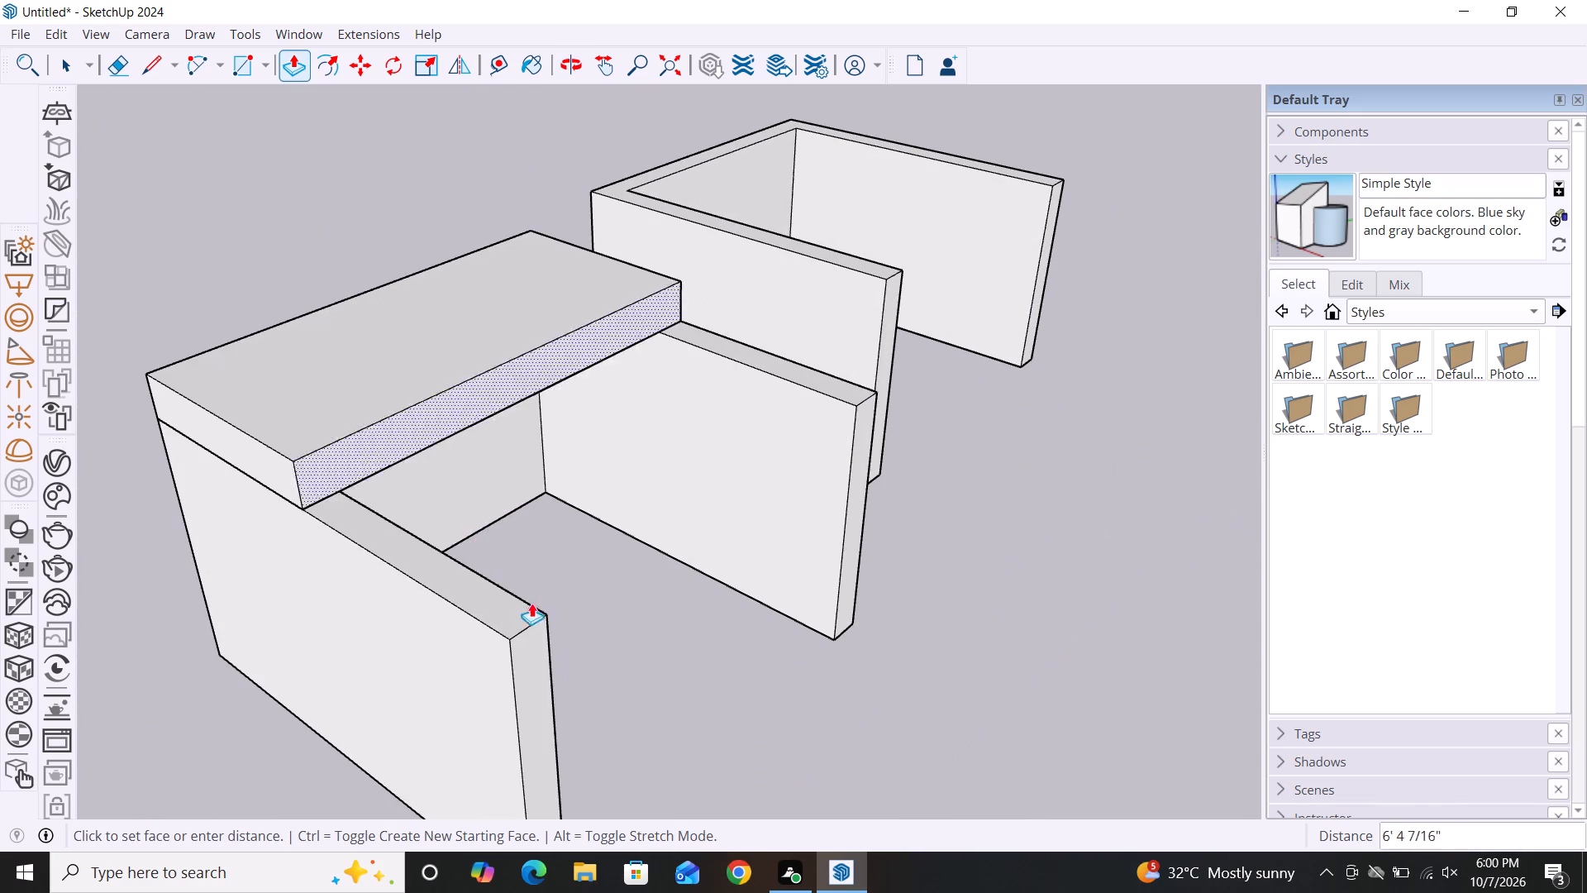
pyautogui.click(517, 675)
pyautogui.scroll(-2, 562, 404)
pyautogui.scroll(-2, 866, 474)
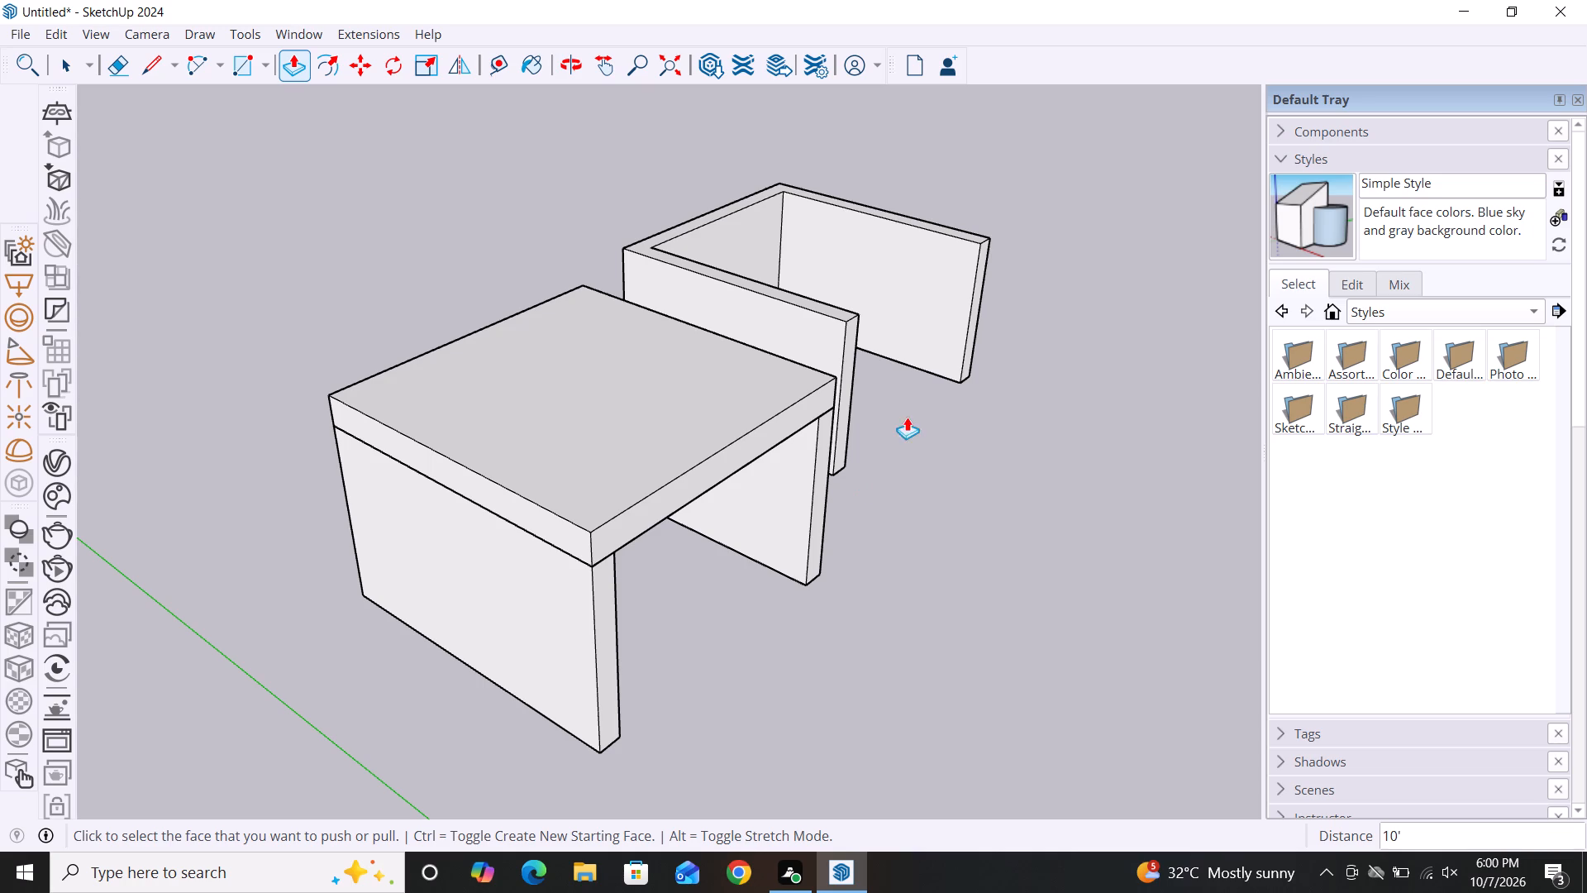
# Thin the roof slab by pushing its top face down about 4 11/16".
pyautogui.click(725, 417)
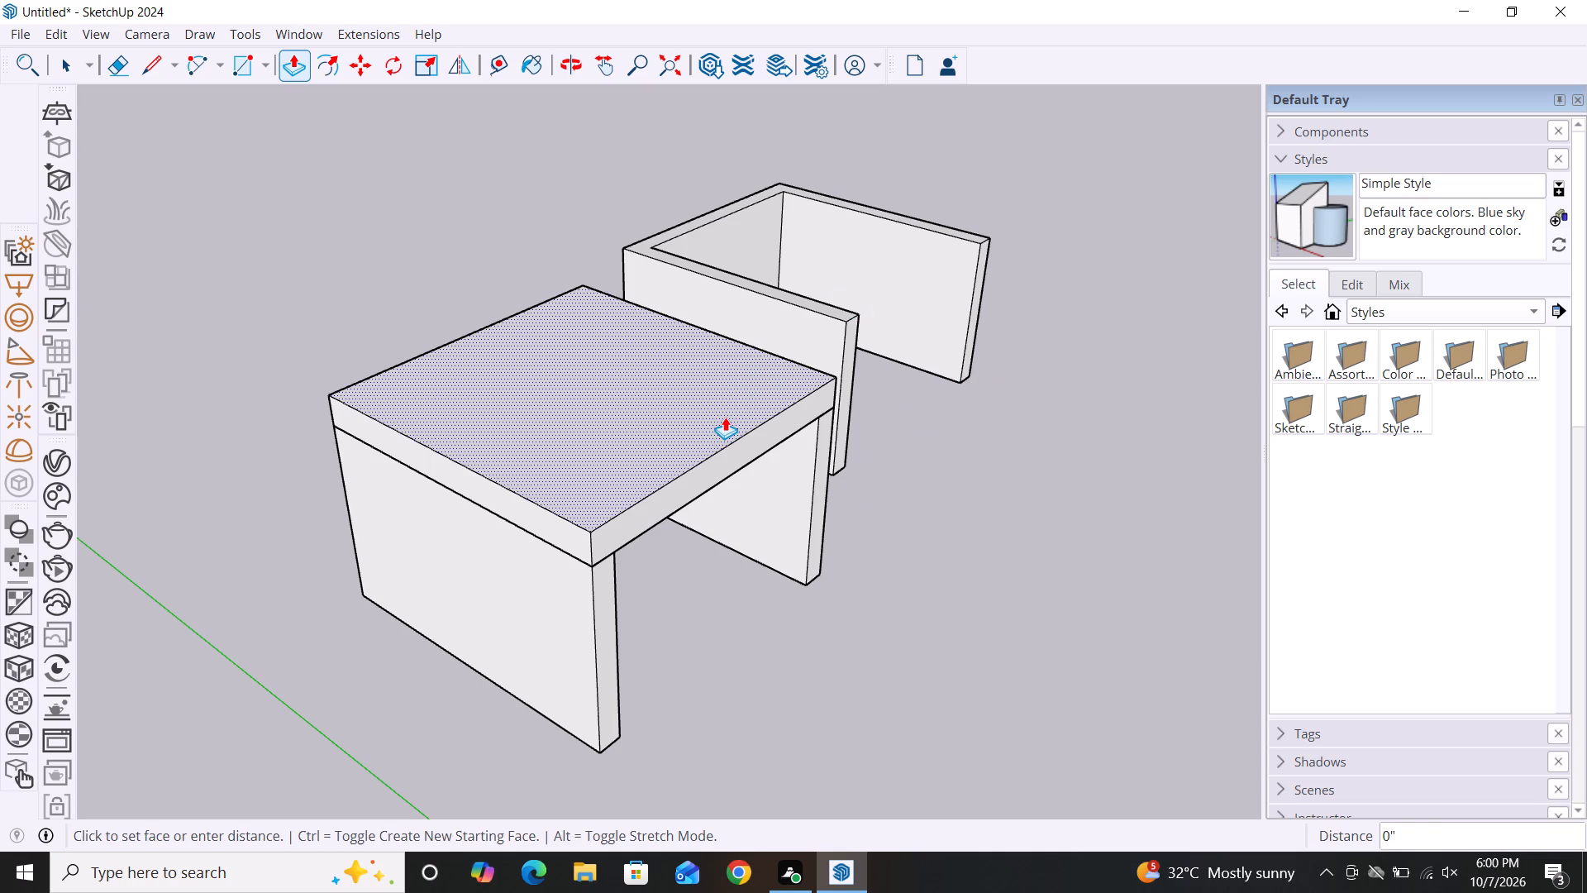
pyautogui.click(713, 430)
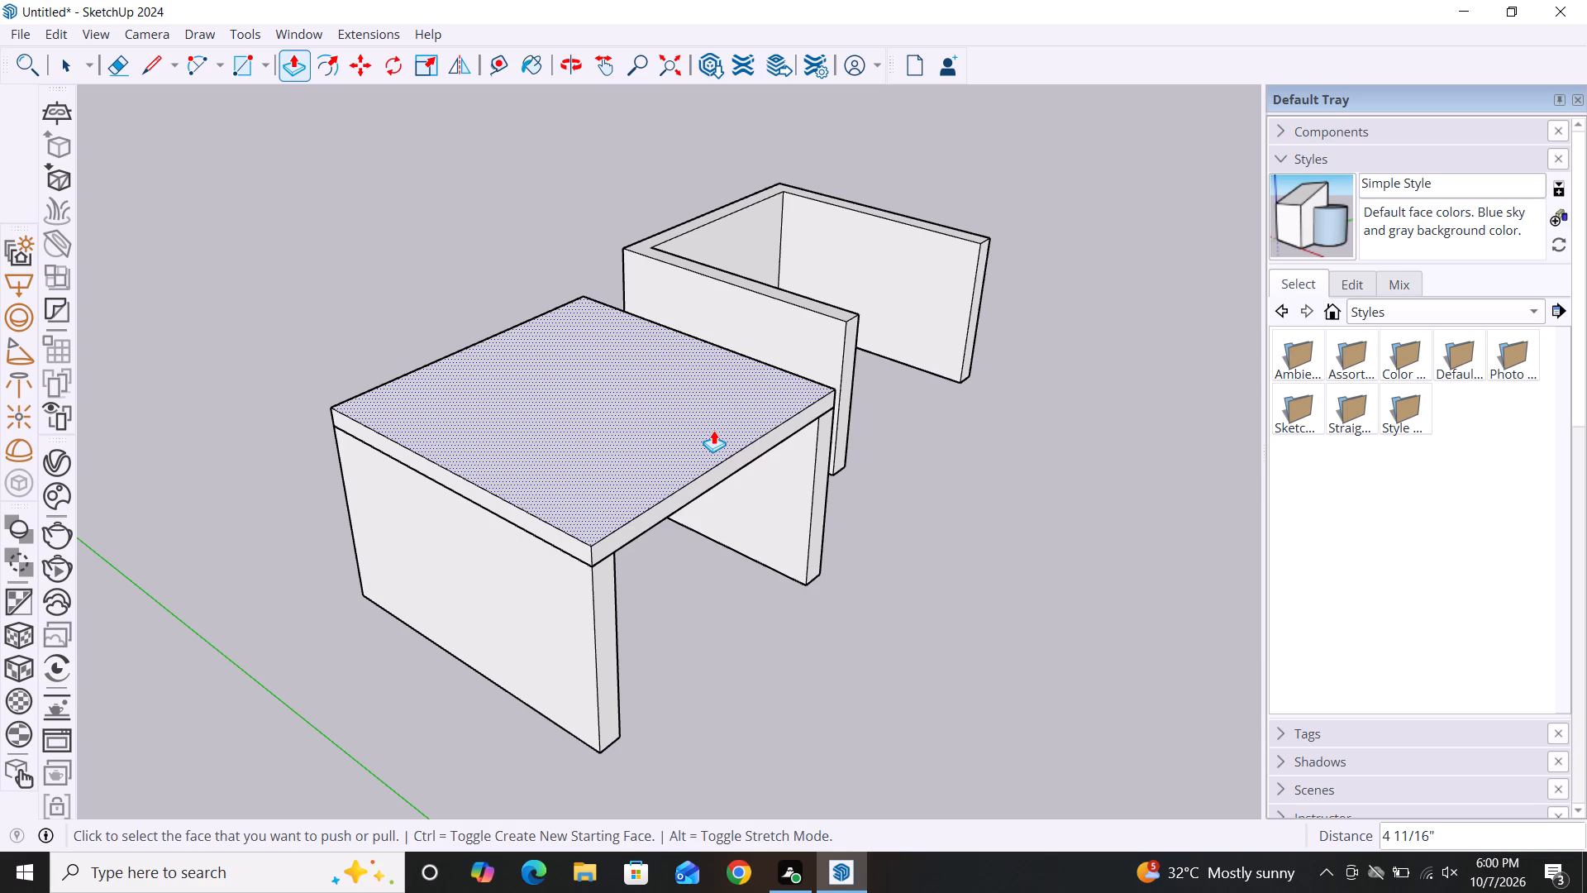
pyautogui.press('Escape')
pyautogui.scroll(-2, 942, 489)
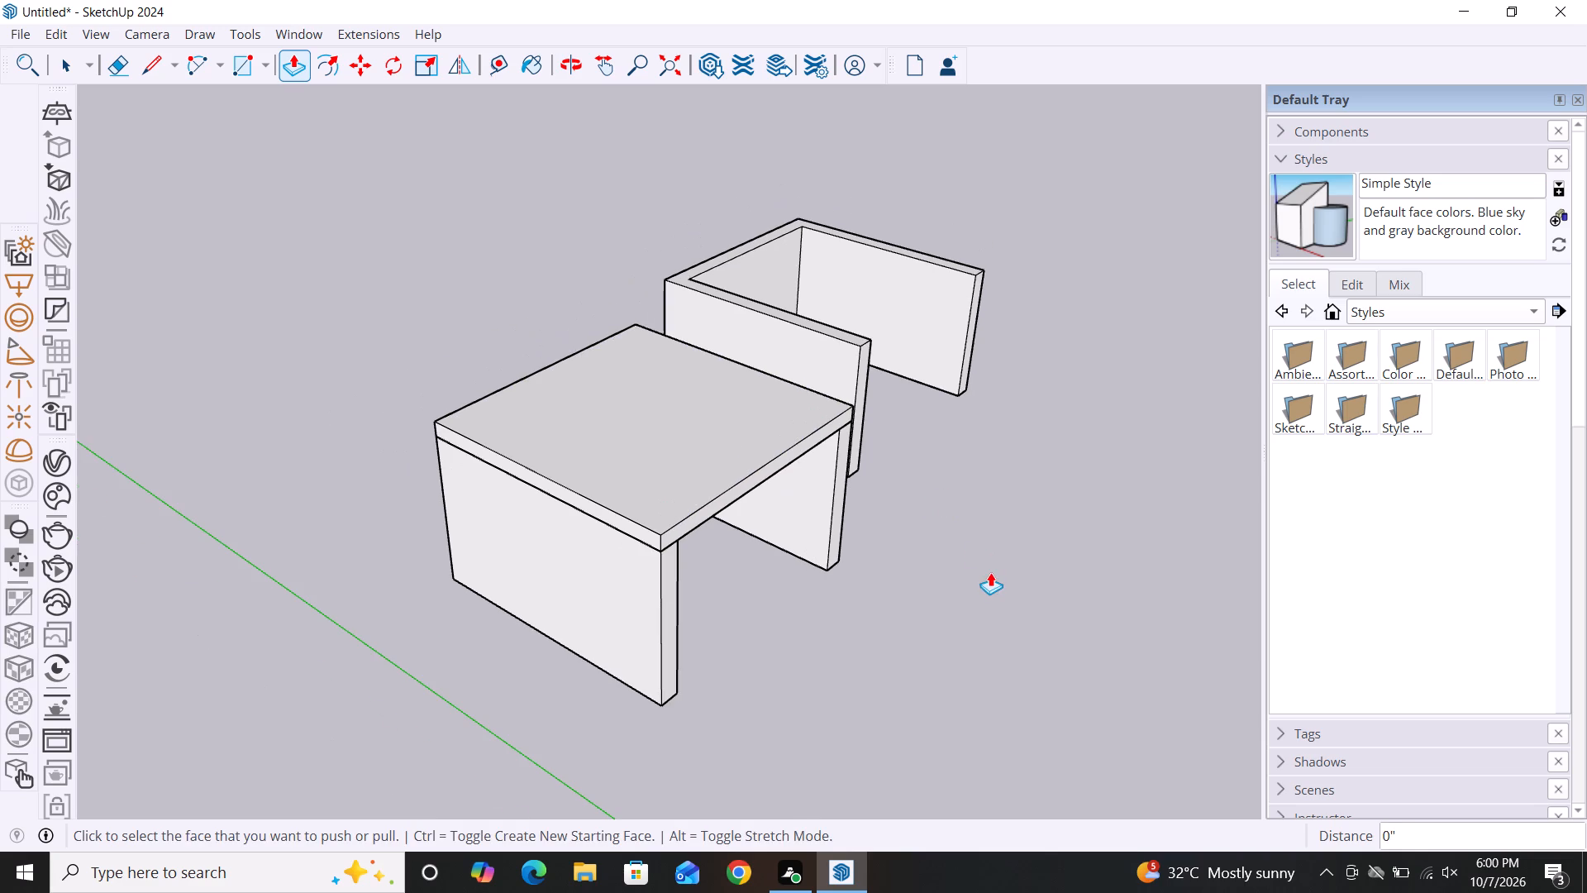
pyautogui.press('space')
# Draw an upright rectangle 10' by about 5 5/8" below the bottom outer edge of the original room's back wall.
pyautogui.keyDown('alt'); pyautogui.moveTo(944, 591); pyautogui.dragTo(751, 602, button='middle'); pyautogui.keyUp('alt')
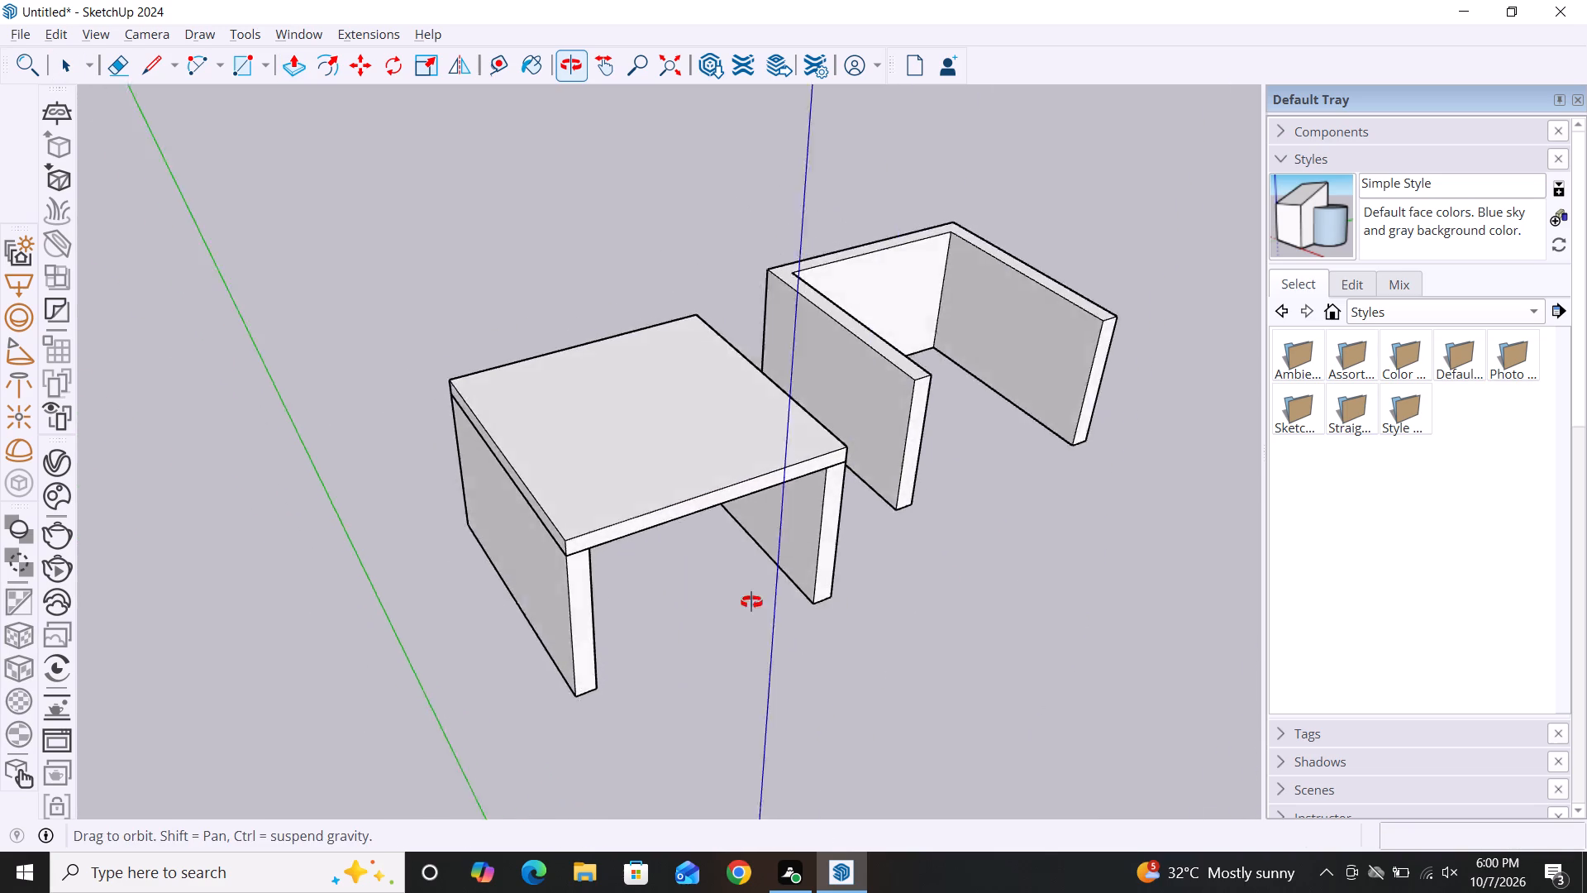
pyautogui.keyDown('alt'); pyautogui.moveTo(751, 602); pyautogui.dragTo(611, 330, button='middle'); pyautogui.keyUp('alt')
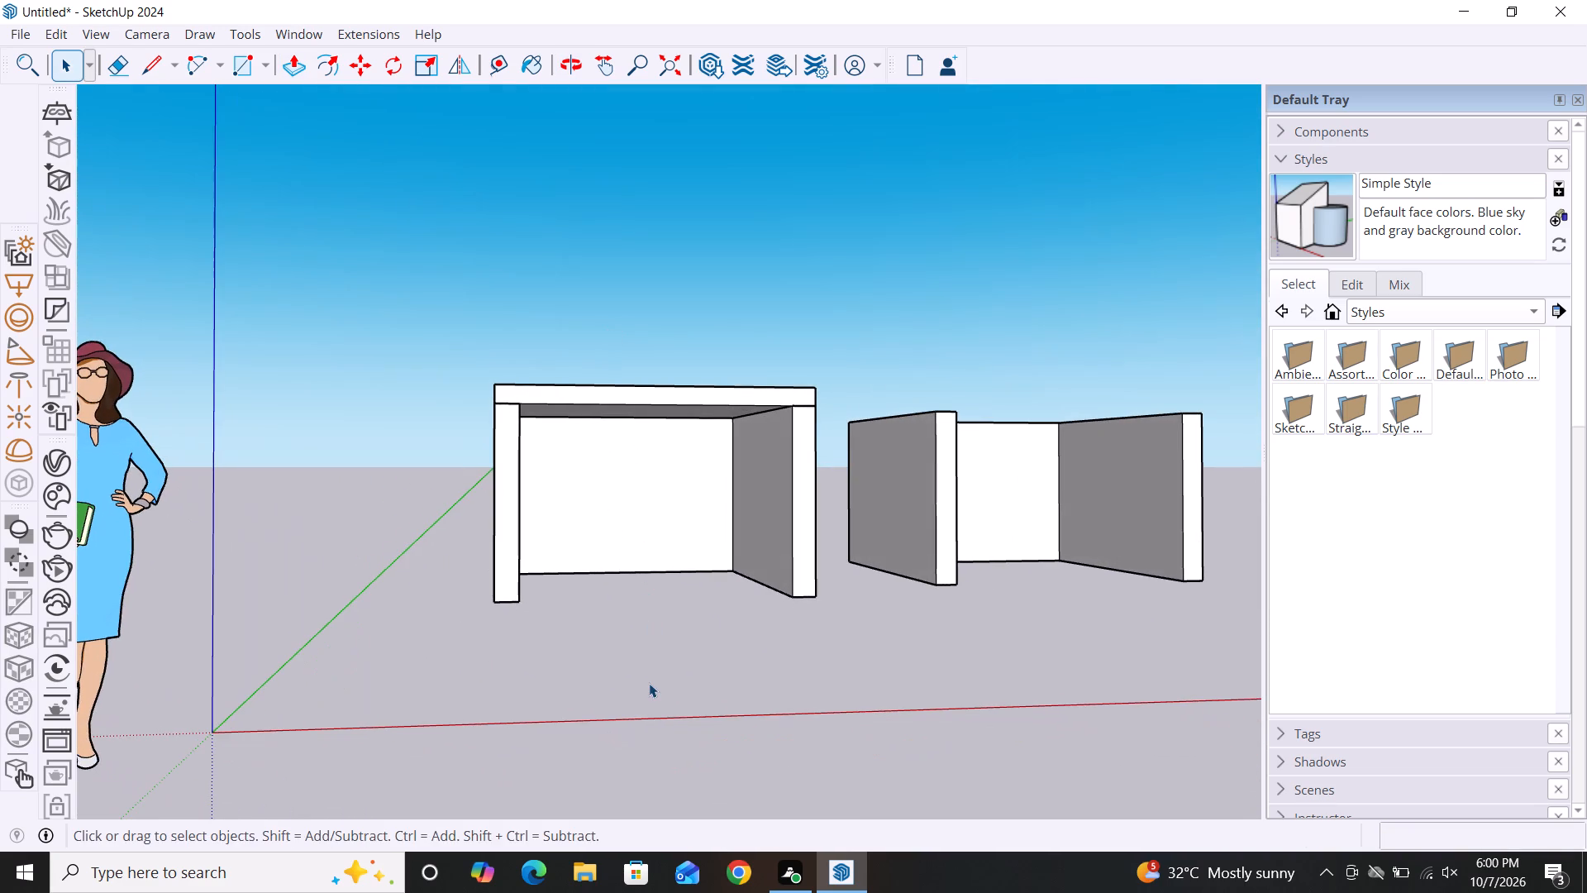
pyautogui.keyDown('alt'); pyautogui.moveTo(648, 683); pyautogui.dragTo(726, 371, button='middle'); pyautogui.keyUp('alt')
pyautogui.keyDown('alt'); pyautogui.moveTo(929, 676); pyautogui.dragTo(919, 676, button='middle'); pyautogui.keyUp('alt')
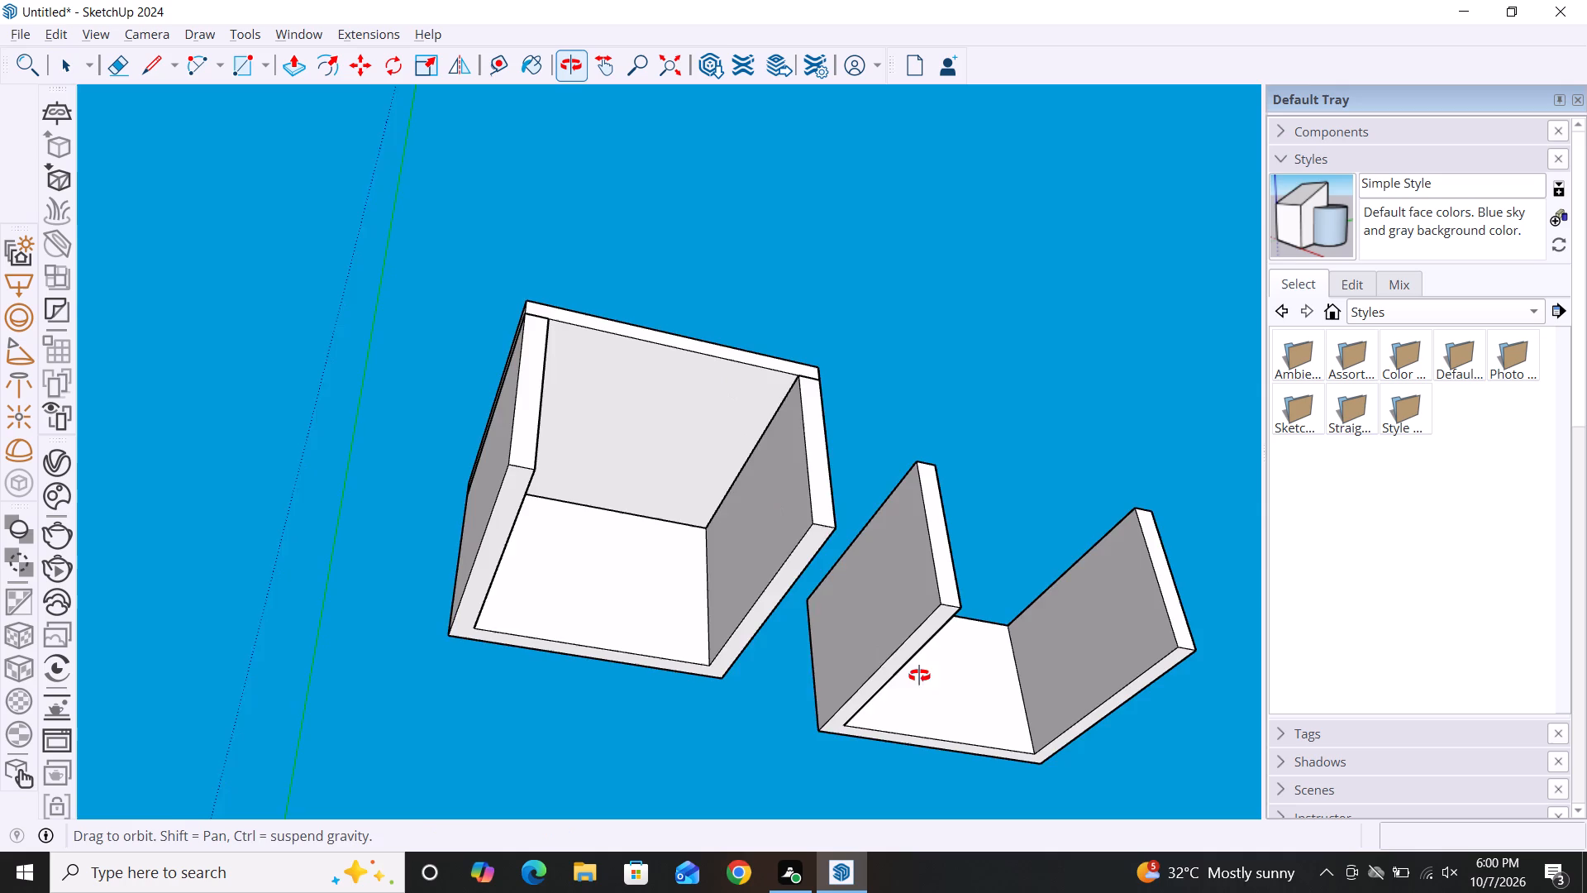
pyautogui.keyDown('alt'); pyautogui.moveTo(919, 676); pyautogui.dragTo(705, 631, button='middle'); pyautogui.keyUp('alt')
pyautogui.scroll(4, 587, 735)
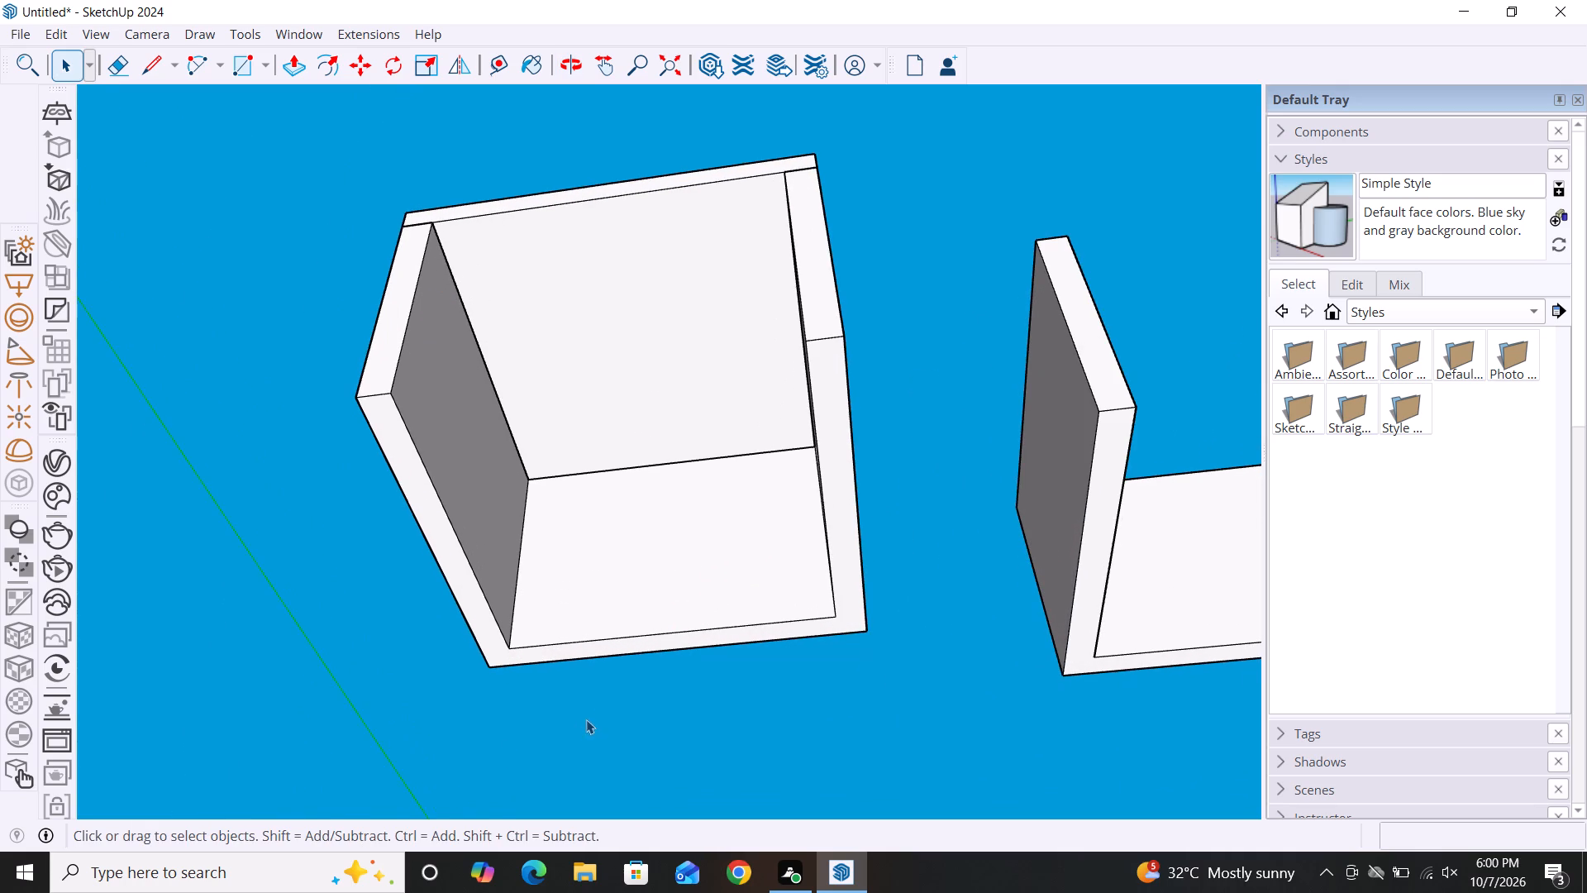
pyautogui.press('r')
pyautogui.click(489, 664)
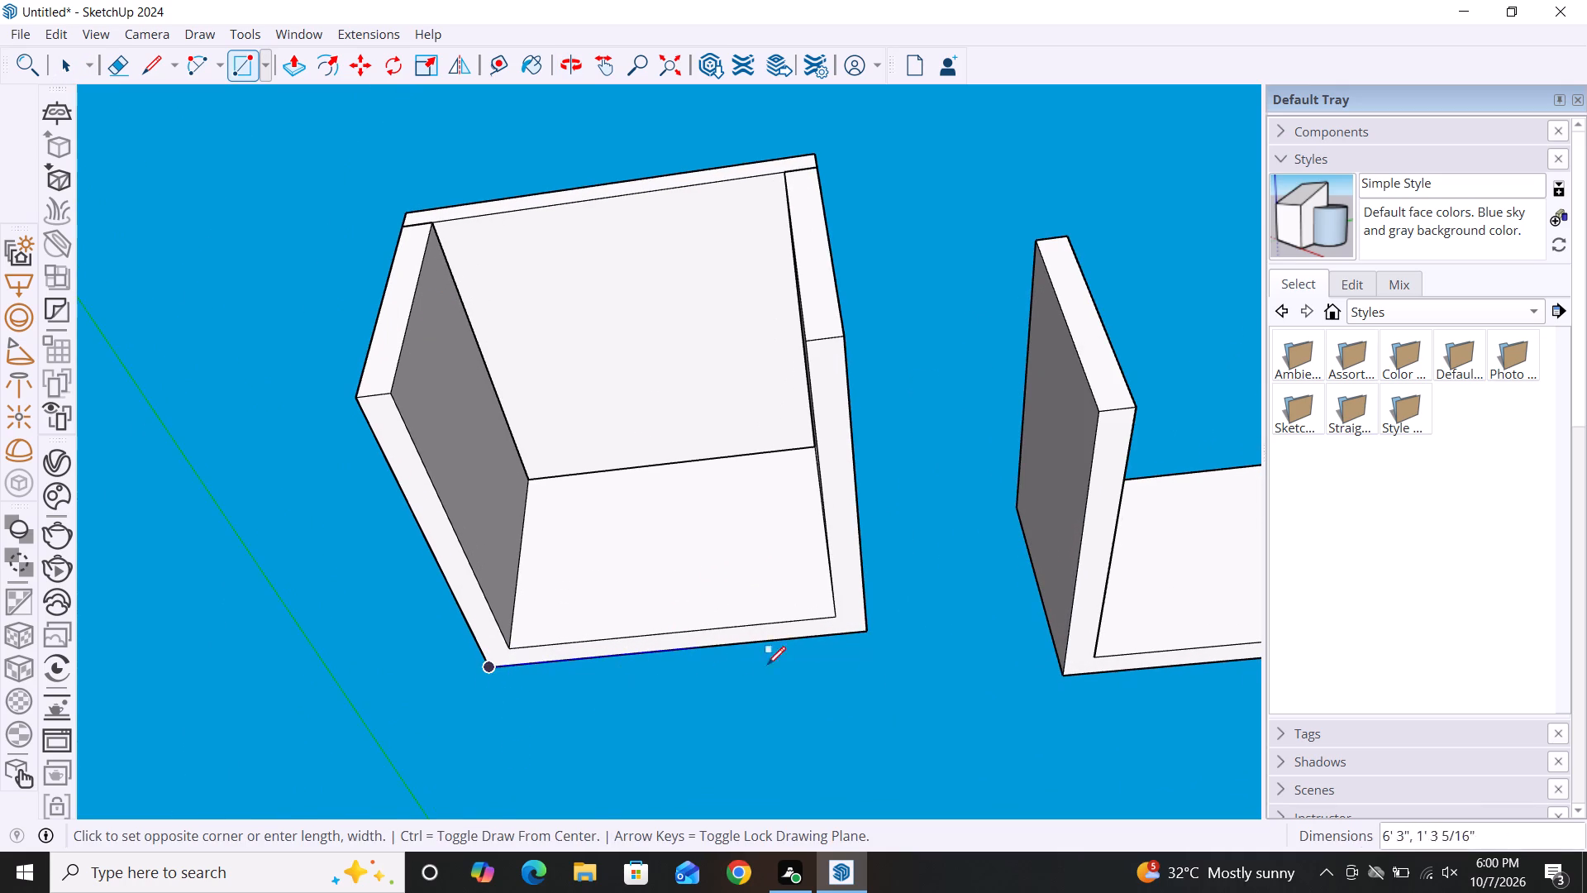
pyautogui.click(867, 628)
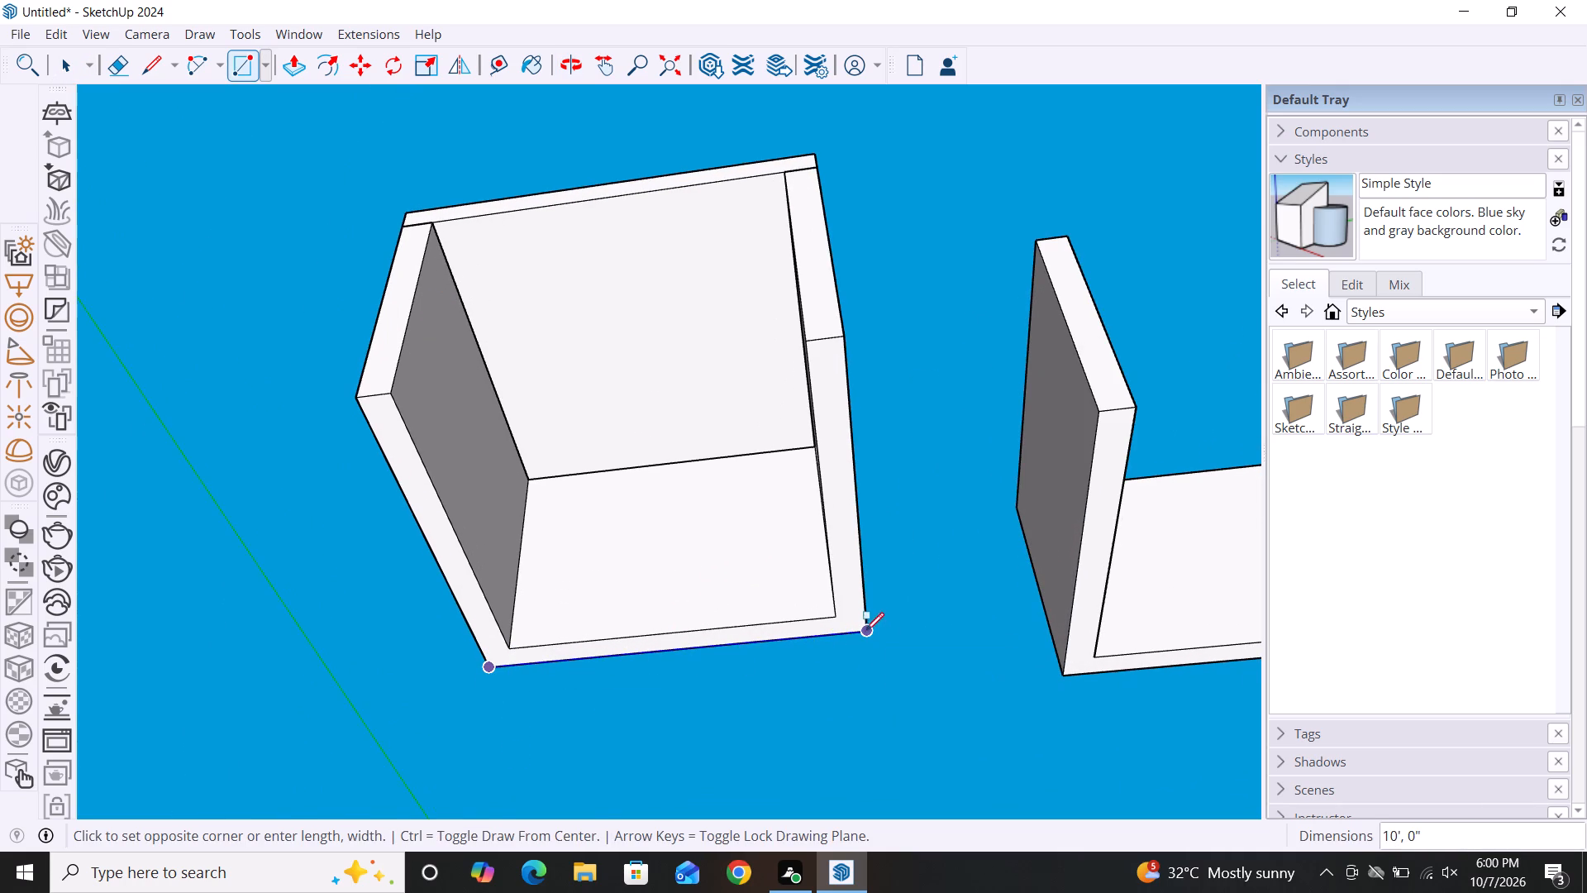
pyautogui.doubleClick(868, 647)
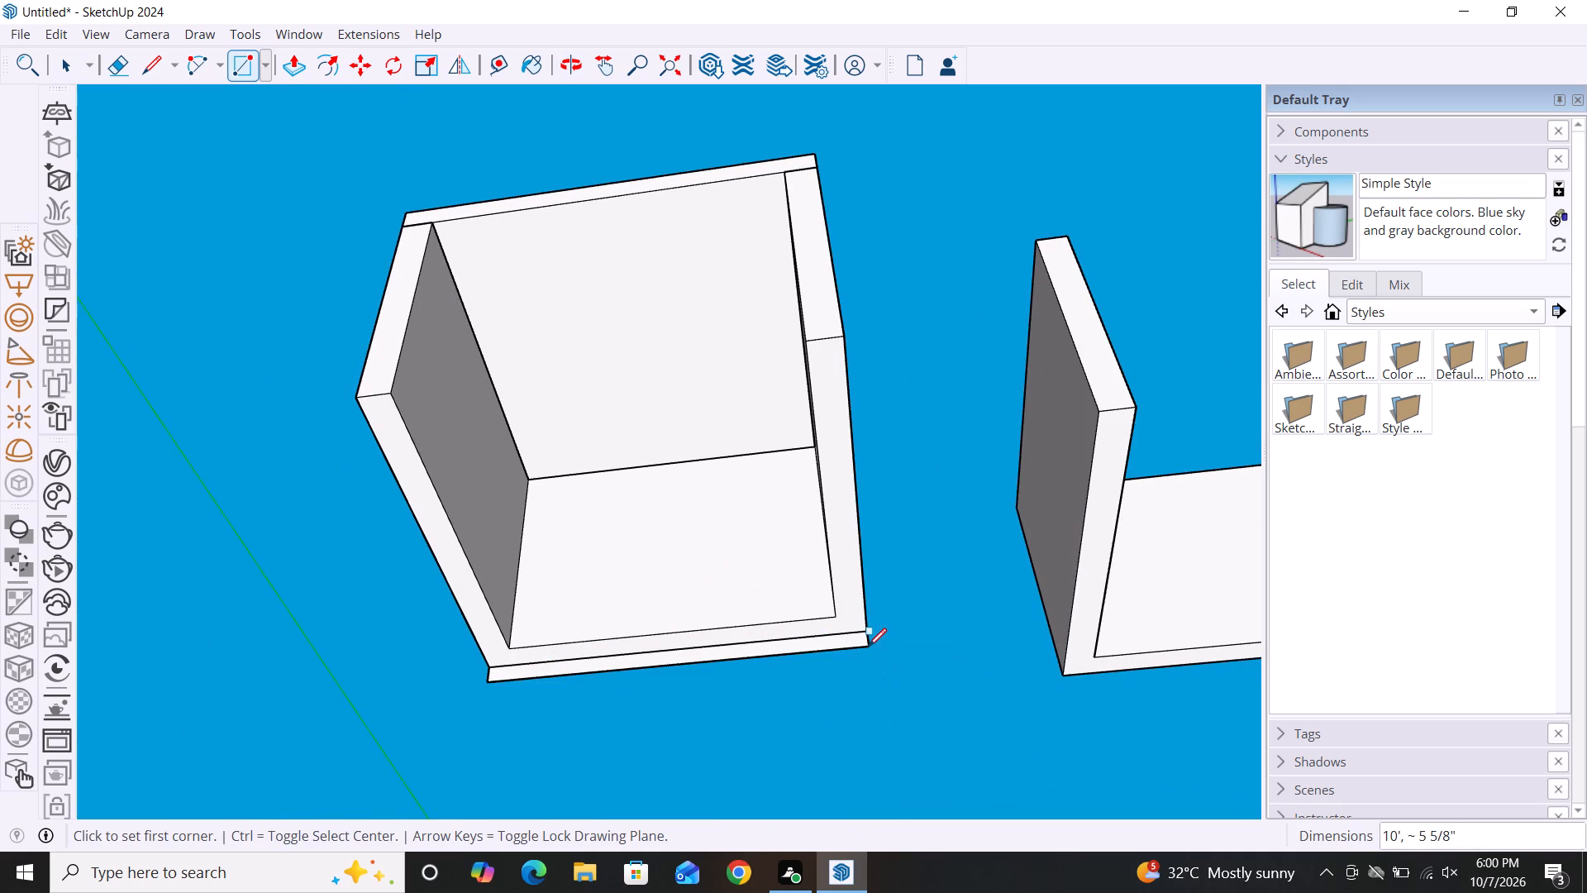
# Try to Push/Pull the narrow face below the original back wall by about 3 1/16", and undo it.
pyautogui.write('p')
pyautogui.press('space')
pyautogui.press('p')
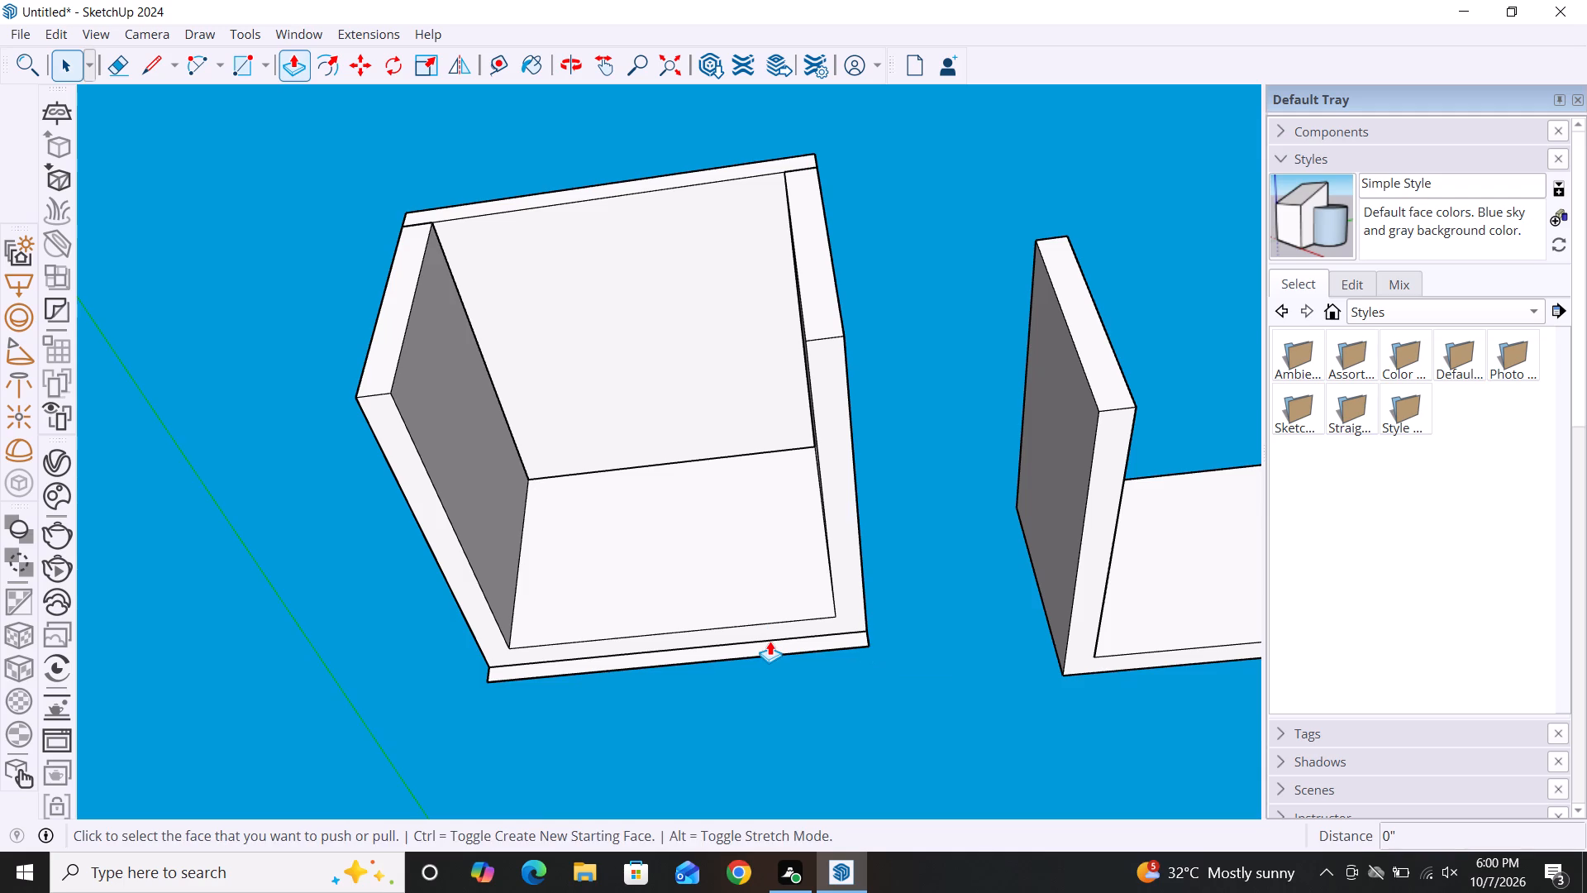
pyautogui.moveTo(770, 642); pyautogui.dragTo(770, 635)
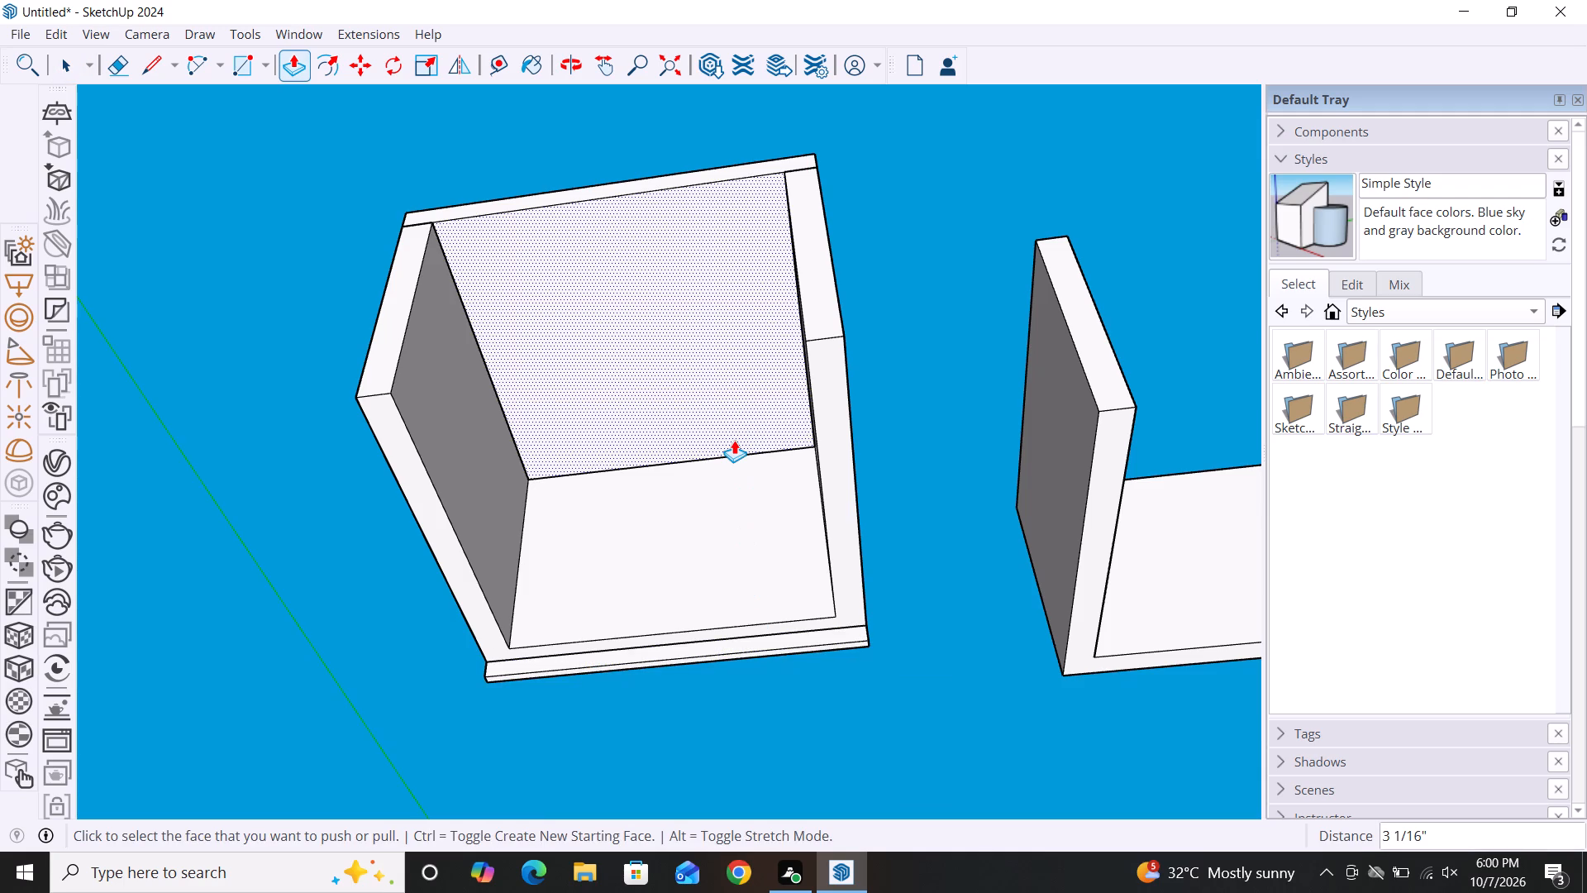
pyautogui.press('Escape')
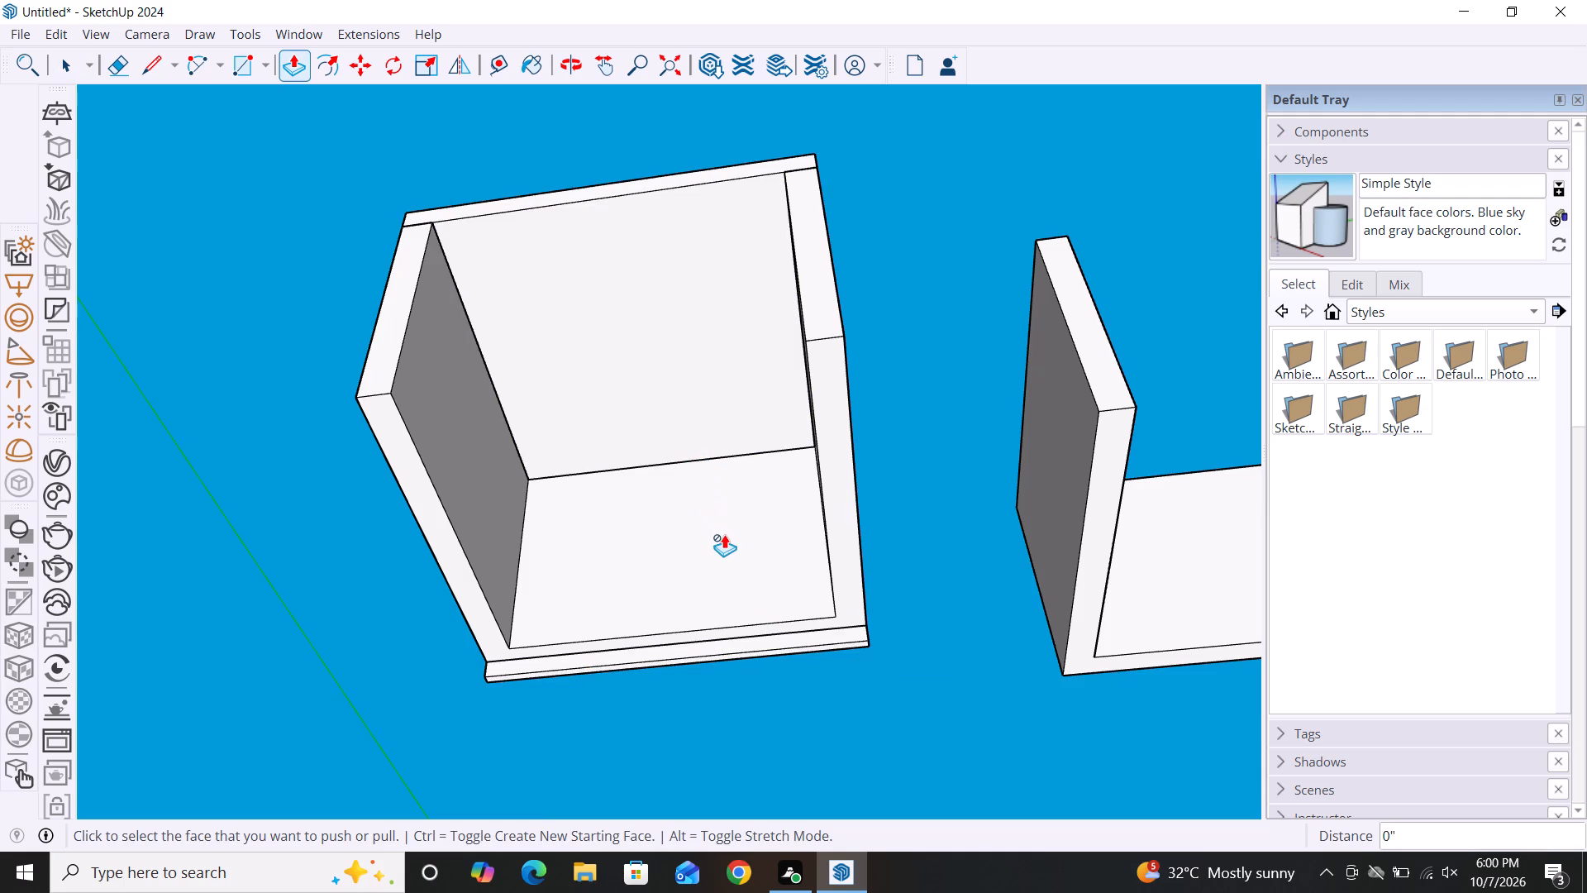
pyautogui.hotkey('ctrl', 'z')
# Push/Pull the narrow face below the original back wall forward 10' to the side walls' front ends as a floor slab.
pyautogui.click(761, 650)
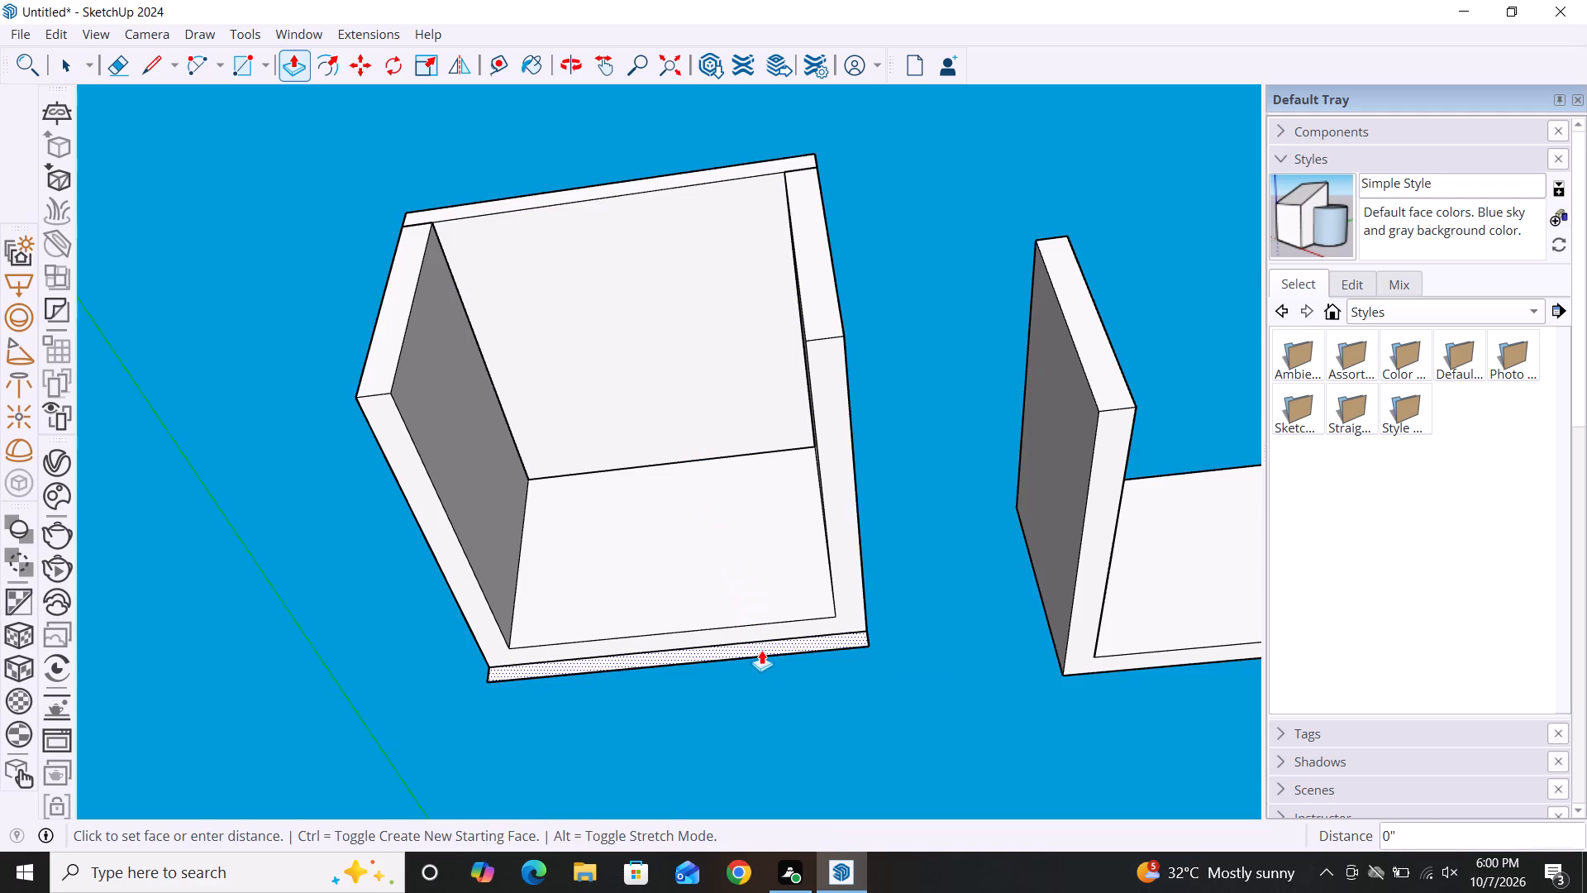
pyautogui.moveTo(698, 420); pyautogui.dragTo(795, 729, button='middle')
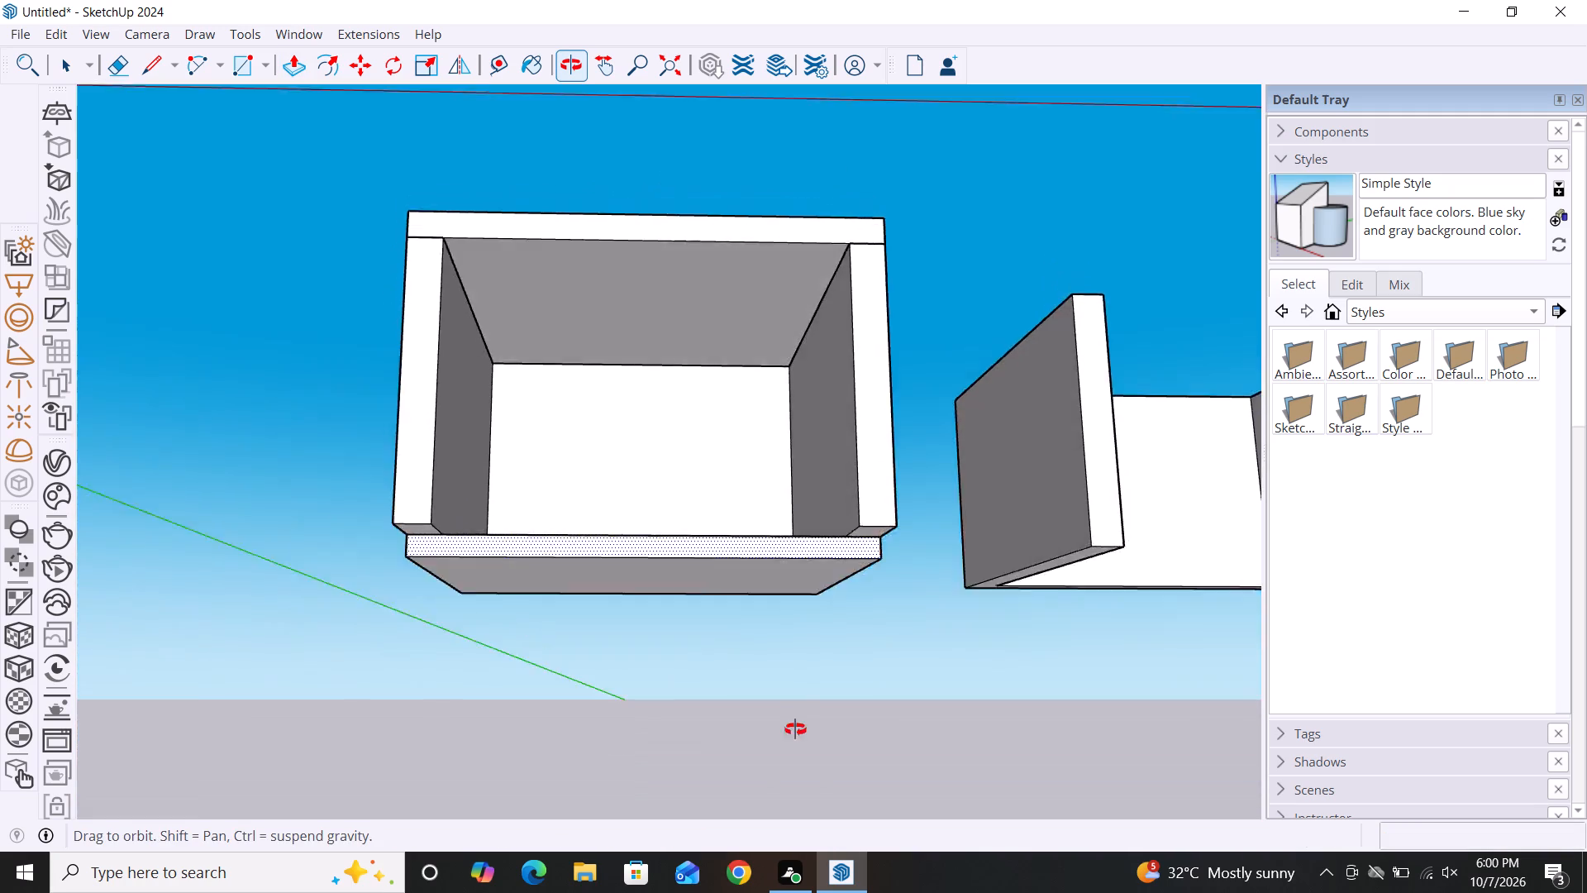
pyautogui.moveTo(795, 729); pyautogui.dragTo(798, 791, button='middle')
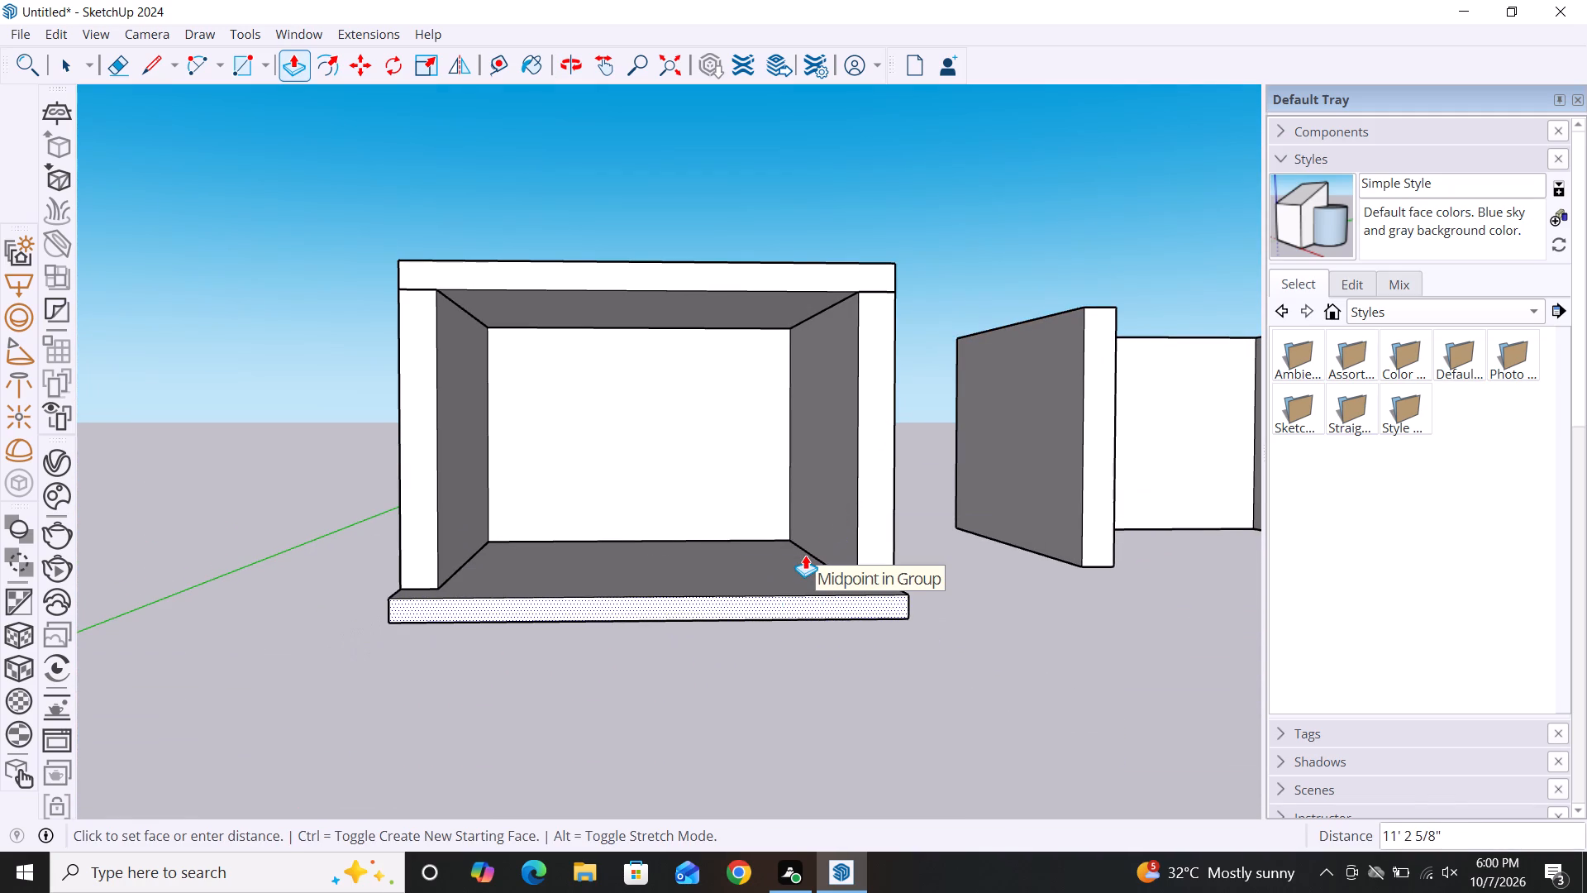
pyautogui.click(858, 507)
pyautogui.scroll(-2, 1046, 573)
pyautogui.scroll(-3, 966, 533)
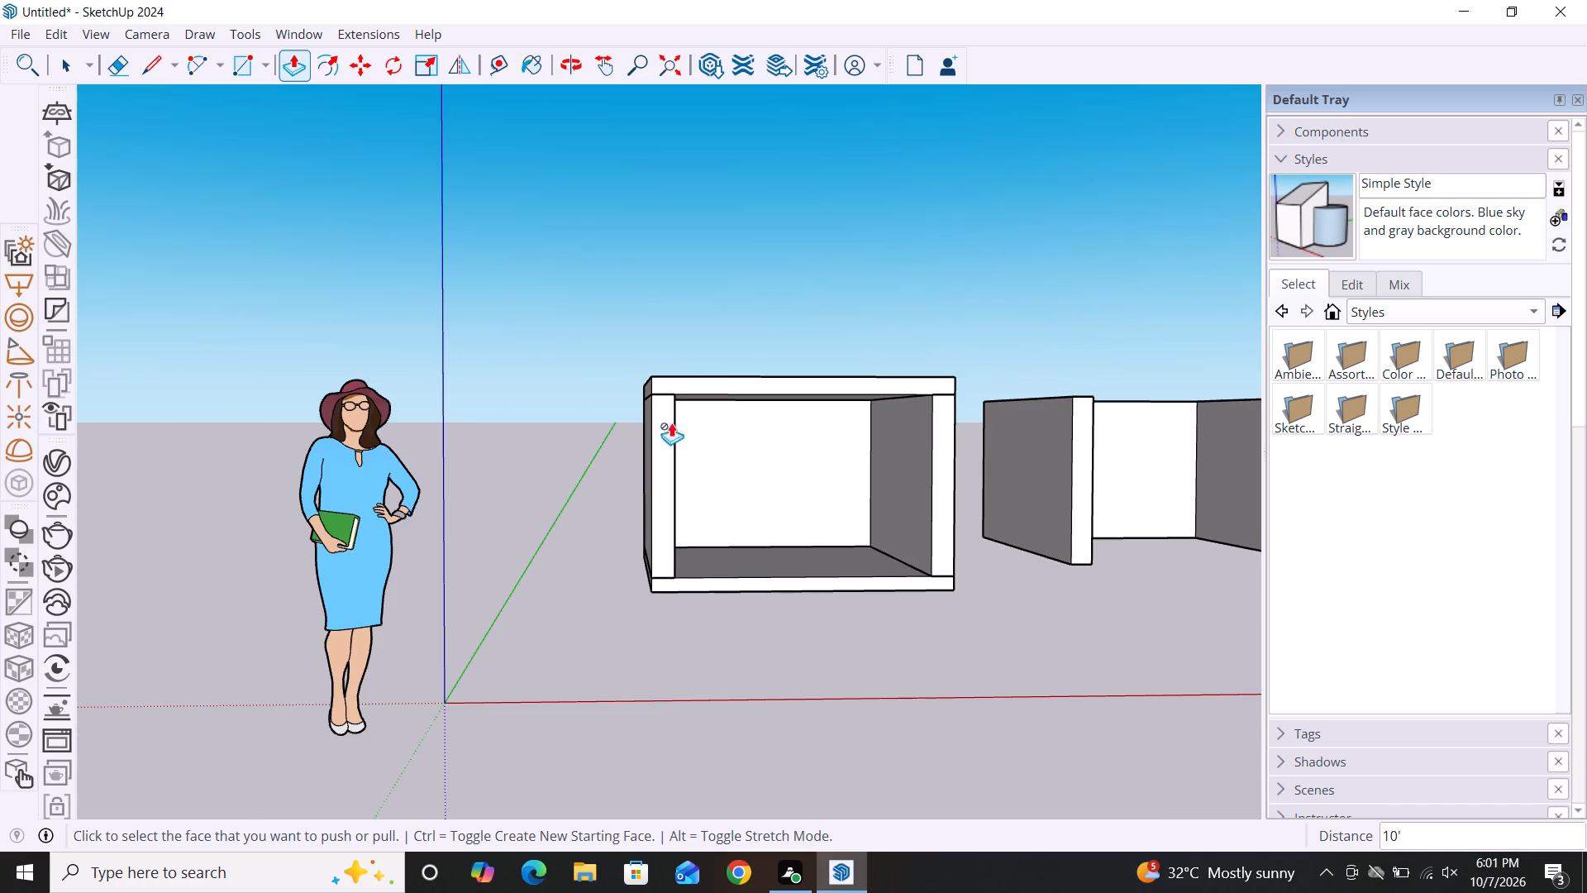
pyautogui.scroll(-3, 506, 365)
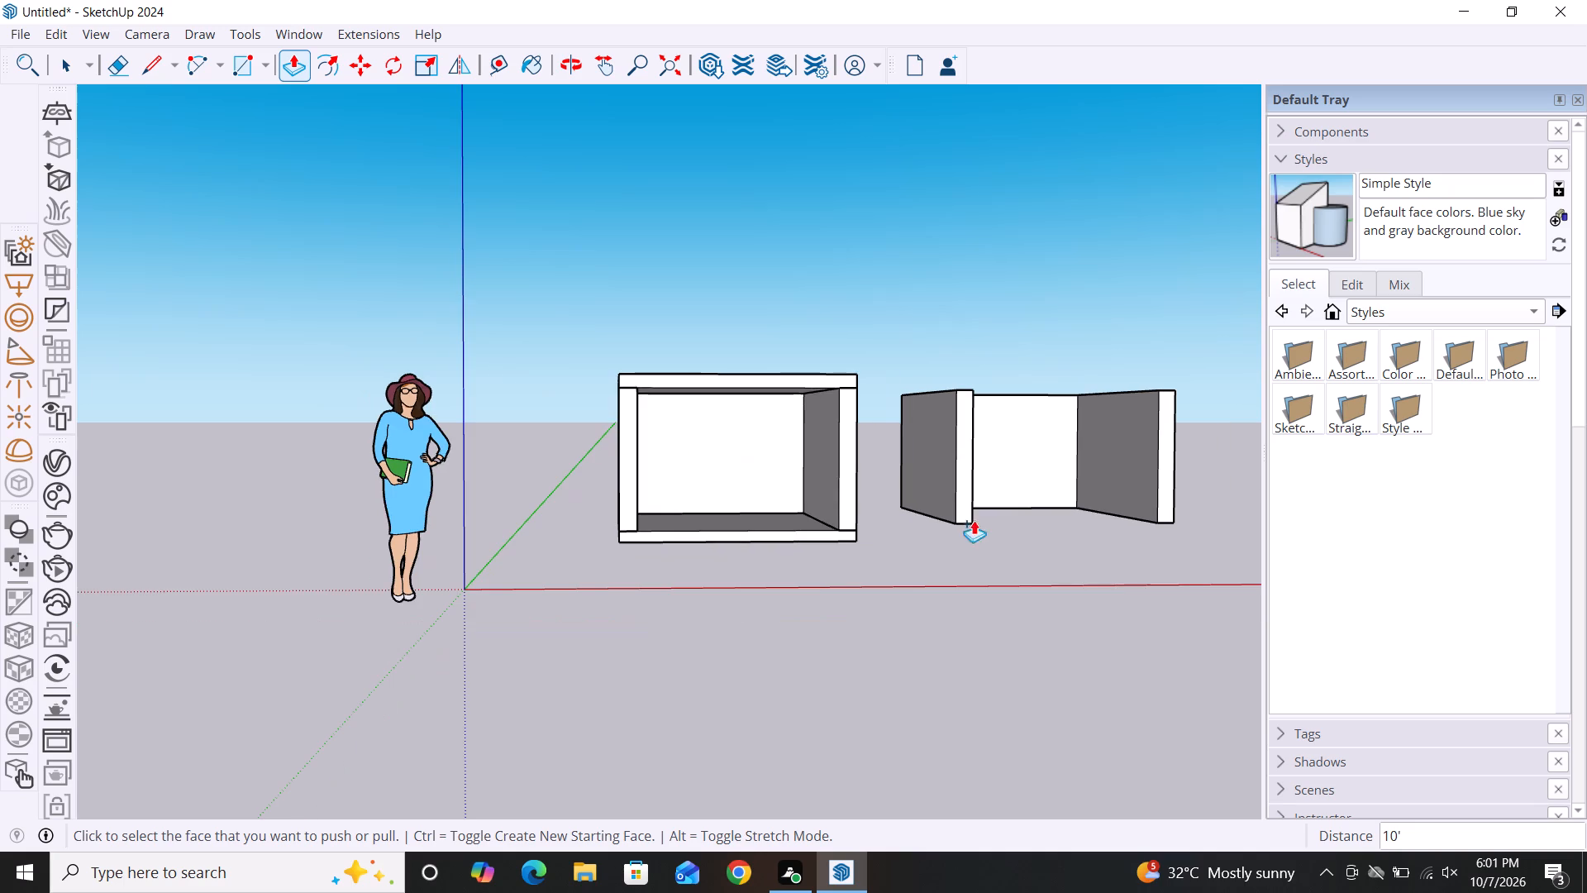
pyautogui.moveTo(1137, 556); pyautogui.dragTo(987, 566, button='middle')
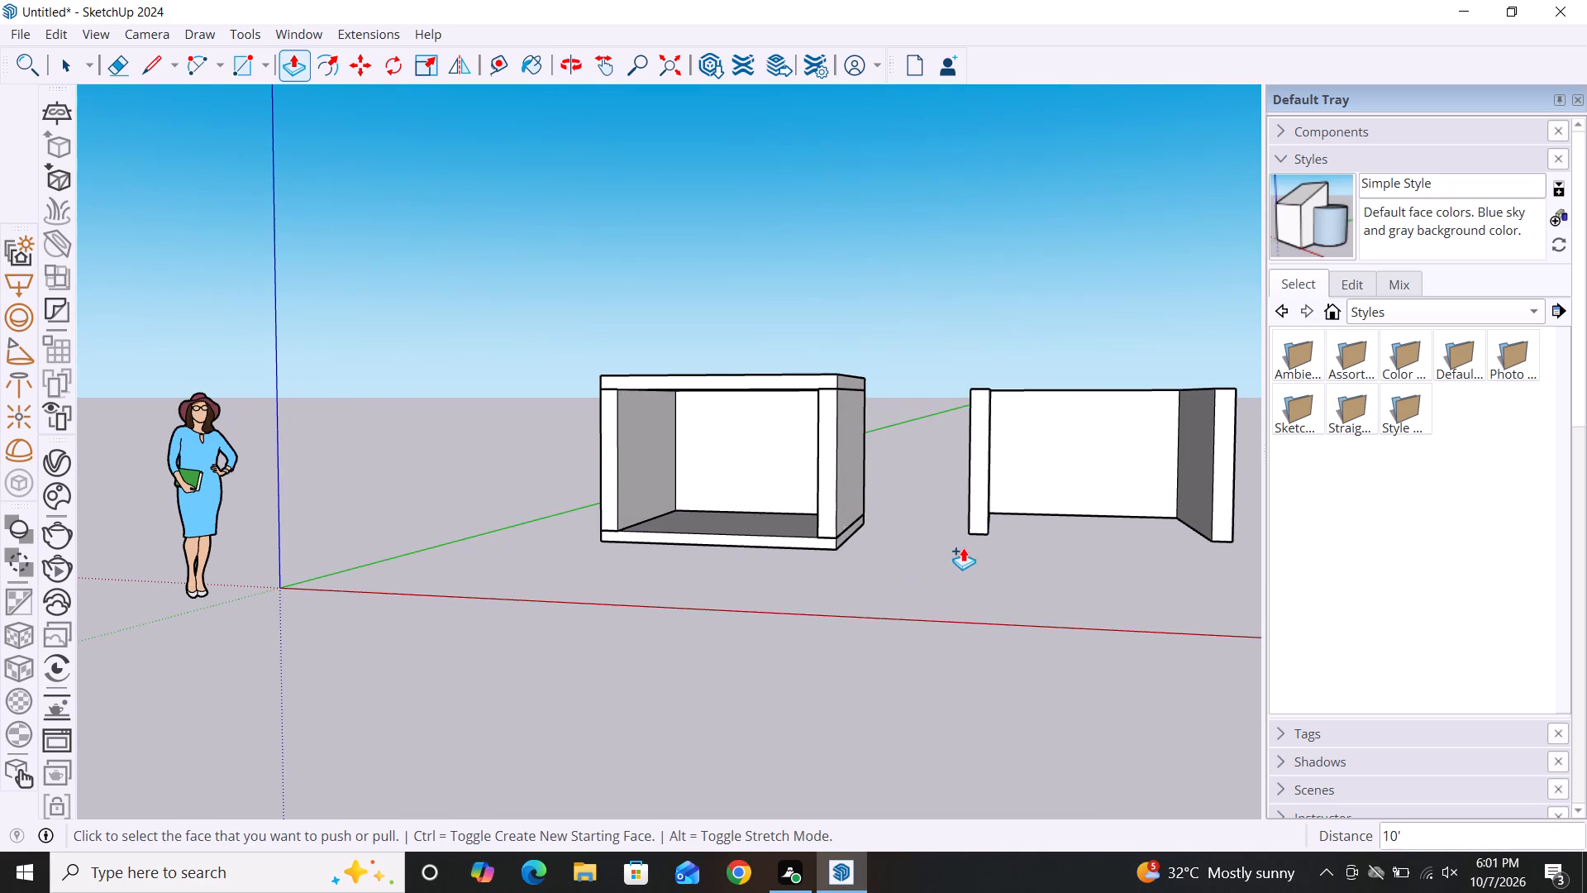
pyautogui.press('Escape')
pyautogui.click(746, 552)
pyautogui.press('space')
pyautogui.scroll(-3, 447, 509)
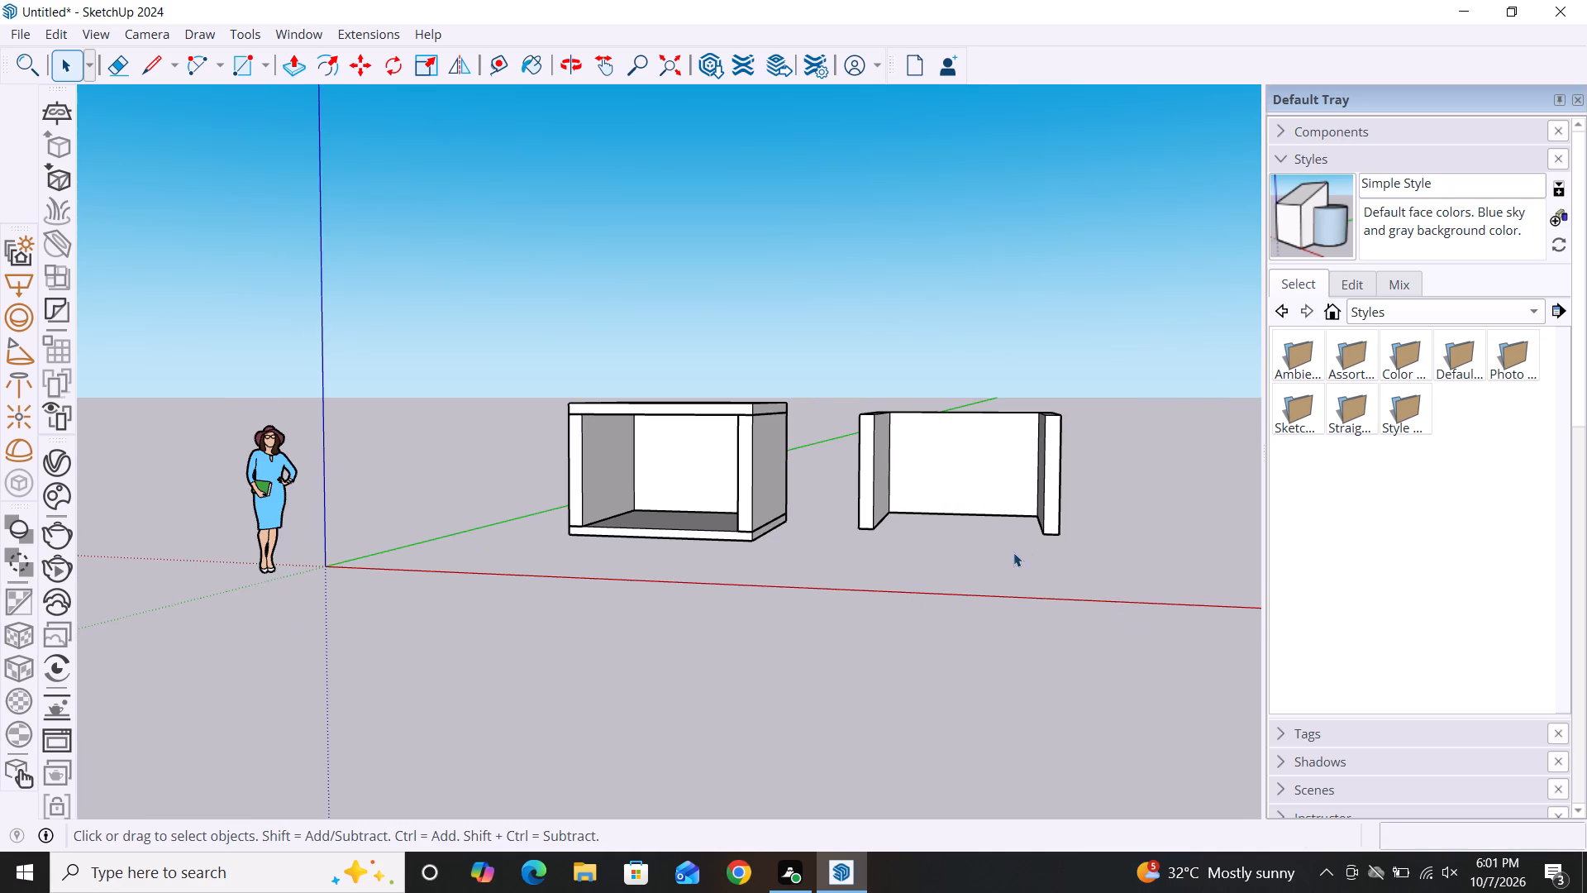
# Draw an upright rectangle 10' by about 9 11/16" below the bottom outer edge of the copied room's back wall.
pyautogui.keyDown('alt'); pyautogui.moveTo(1020, 596); pyautogui.dragTo(1099, 364, button='middle'); pyautogui.keyUp('alt')
pyautogui.scroll(5, 948, 627)
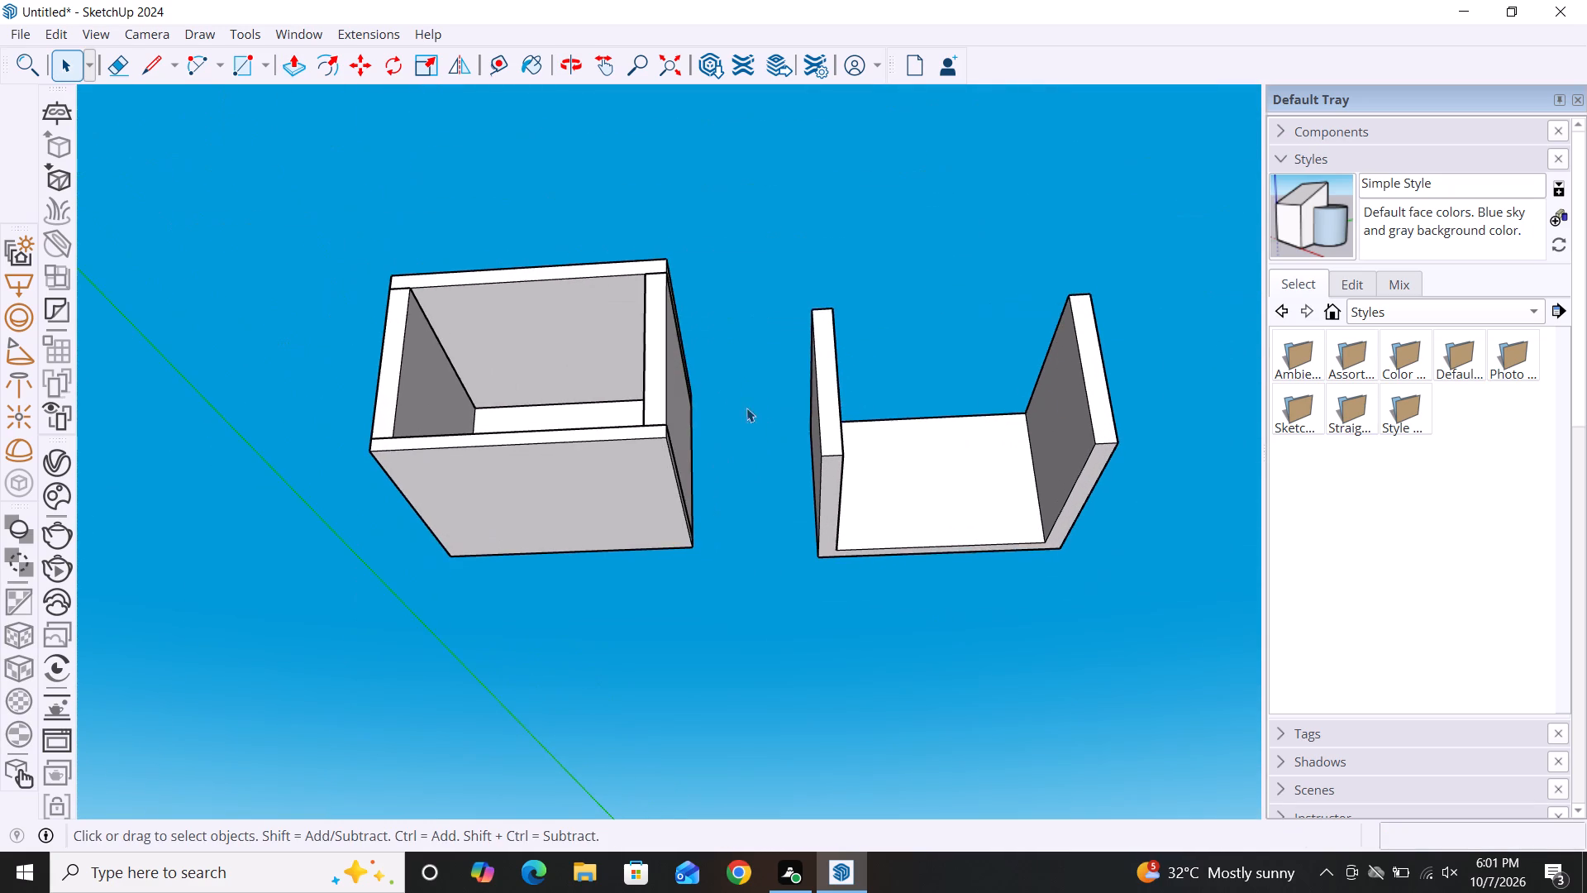
pyautogui.scroll(-4, 739, 399)
pyautogui.scroll(4, 932, 610)
pyautogui.press('r')
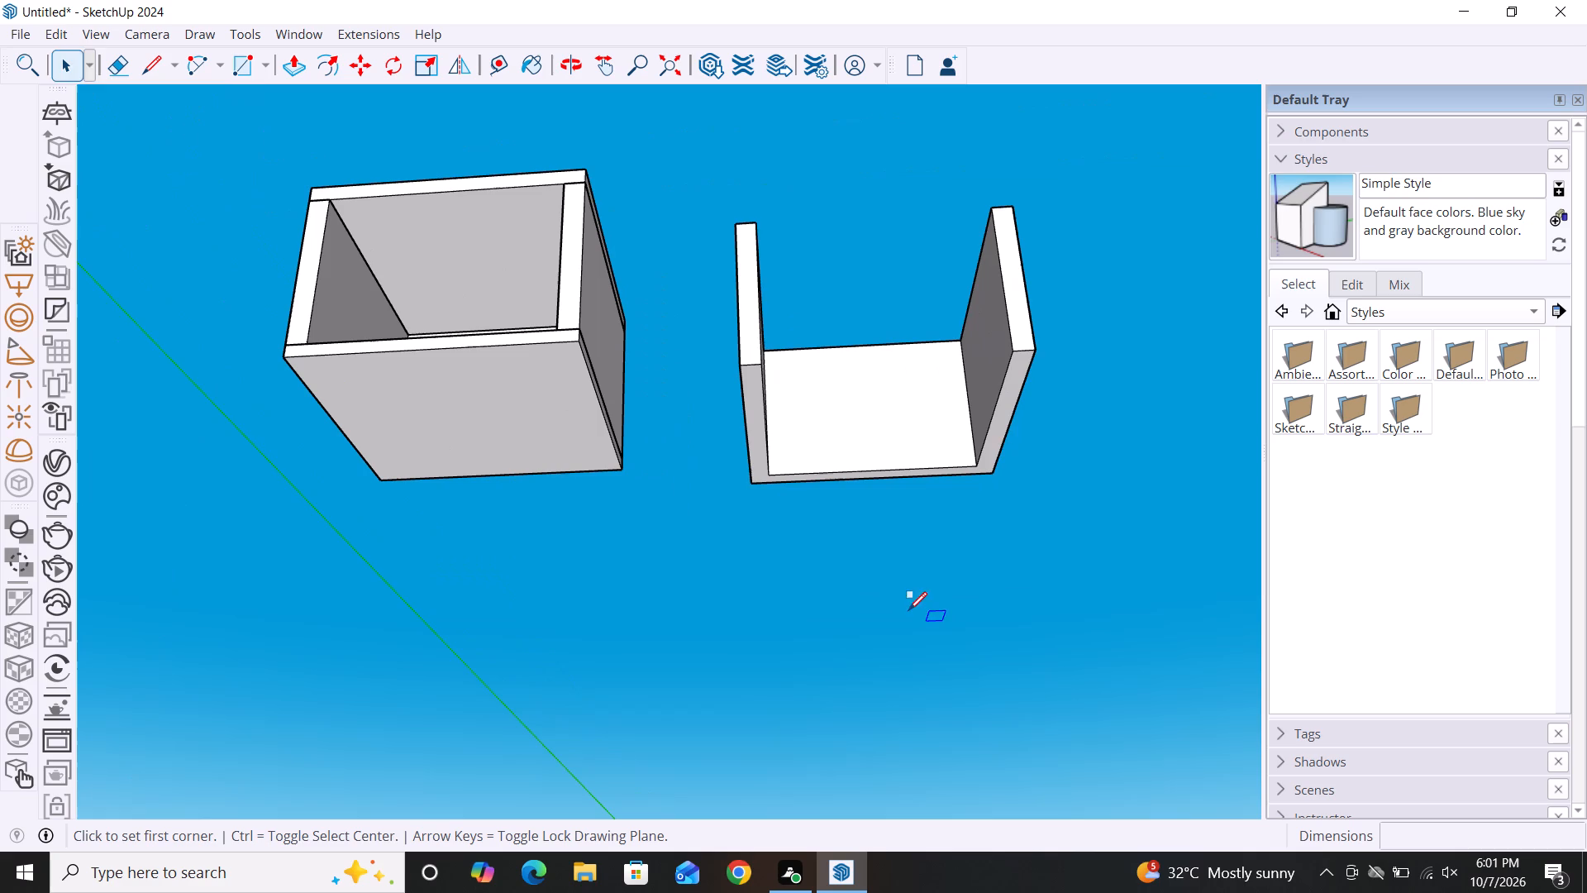
pyautogui.click(751, 483)
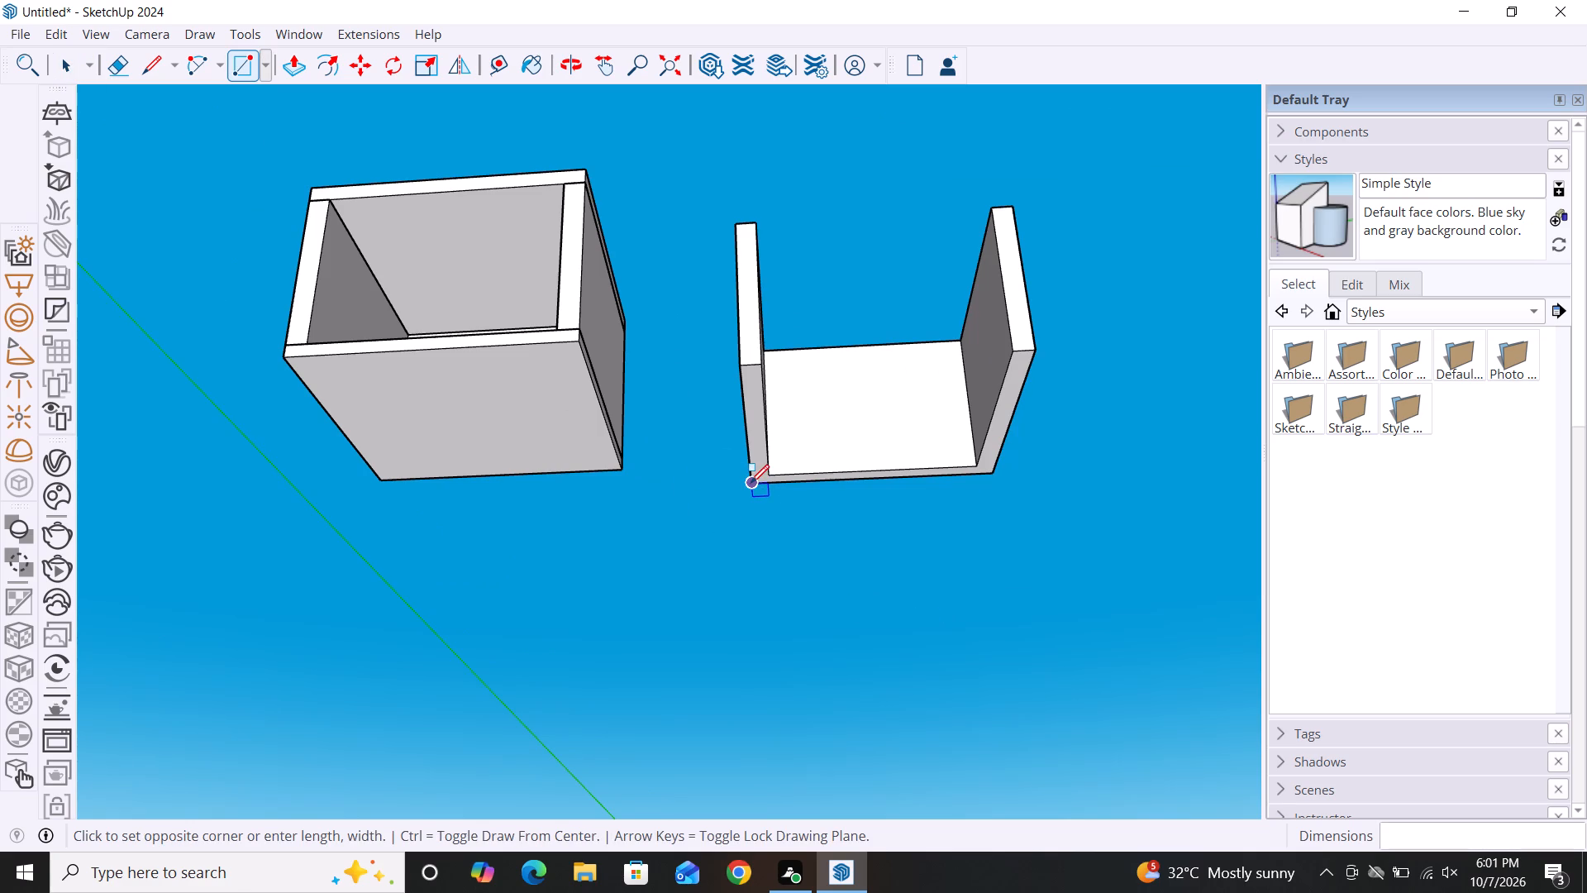
pyautogui.click(997, 475)
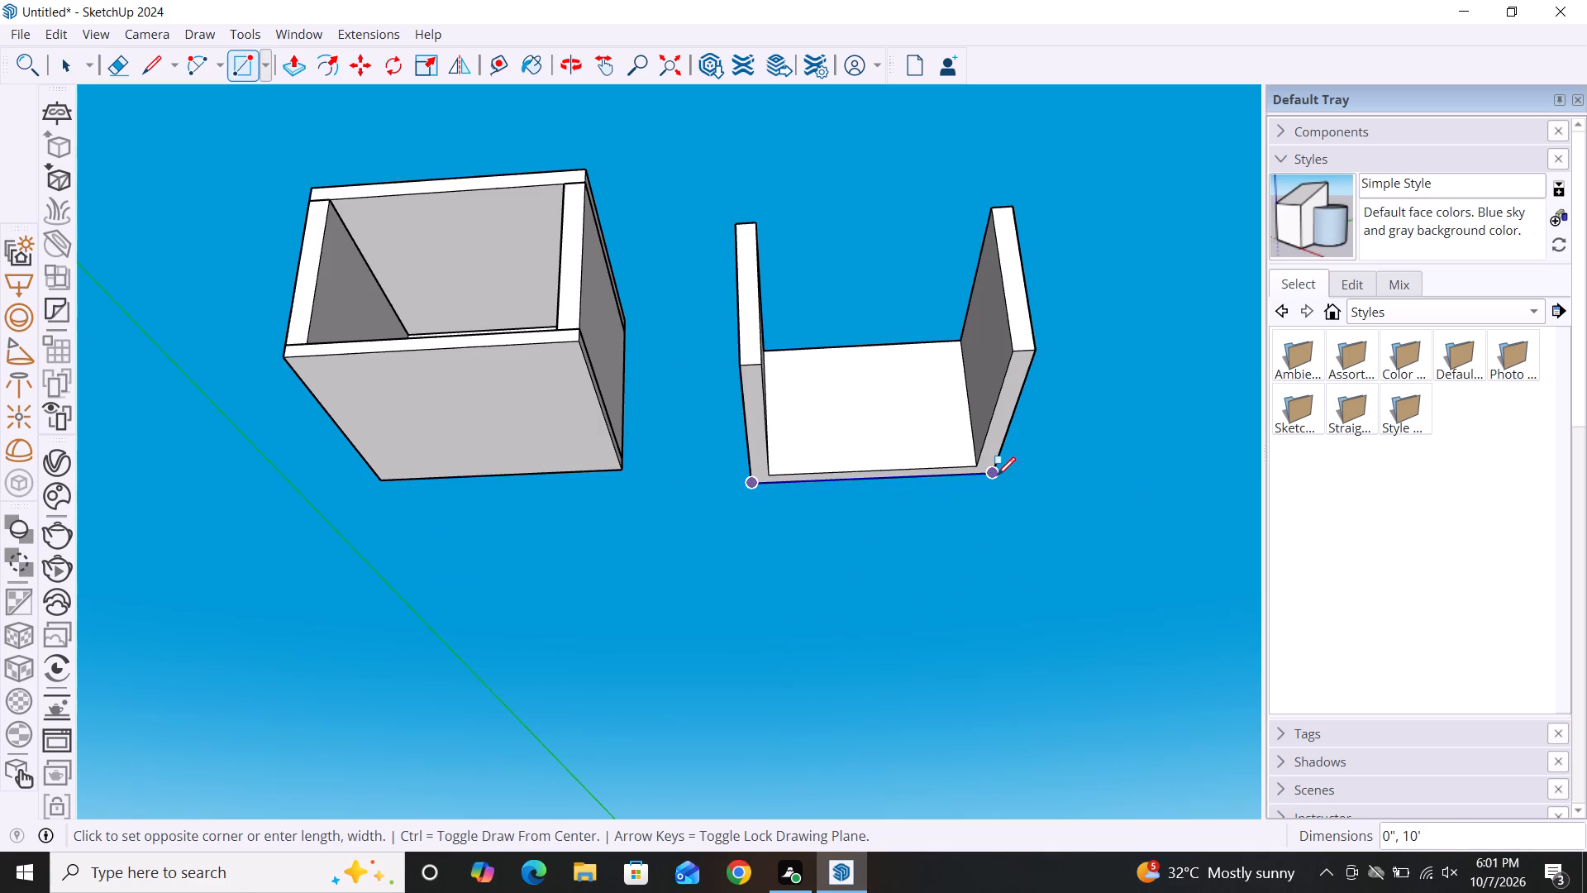
pyautogui.click(1000, 490)
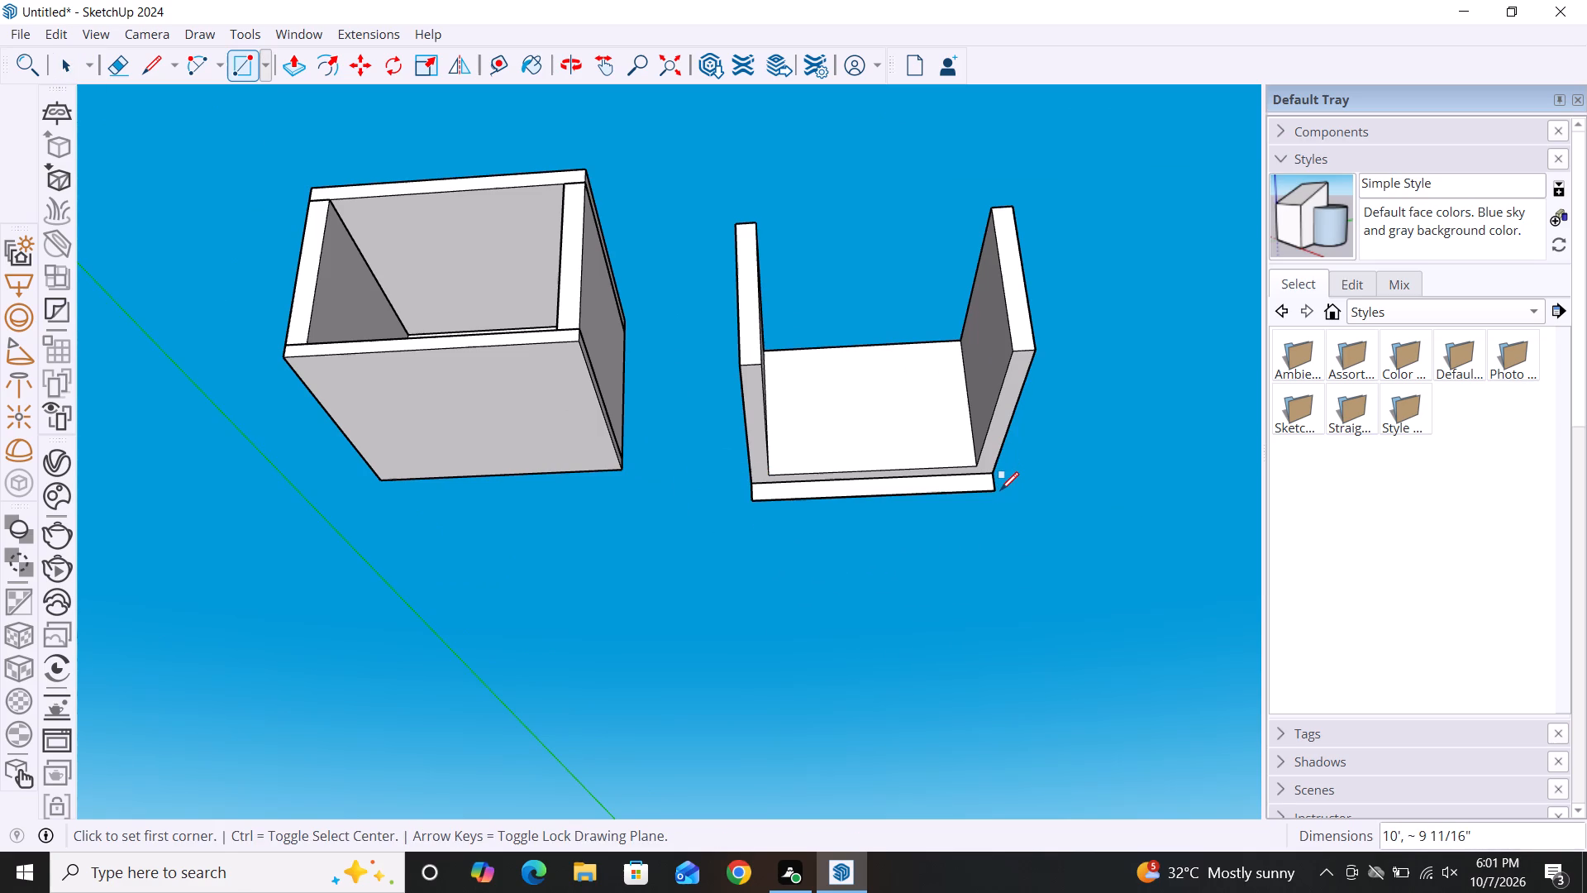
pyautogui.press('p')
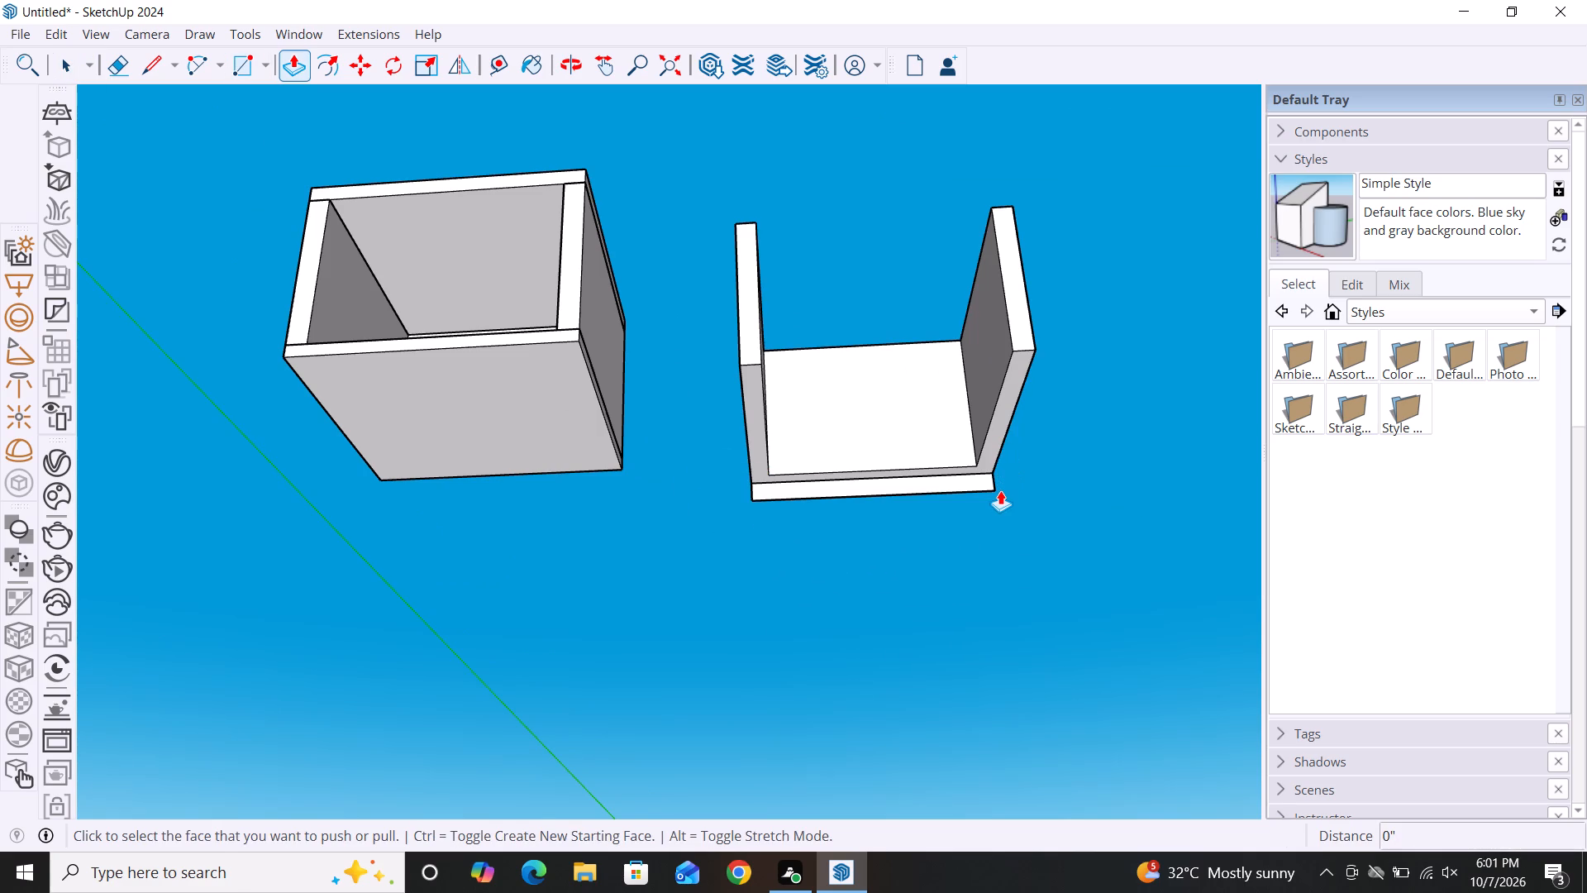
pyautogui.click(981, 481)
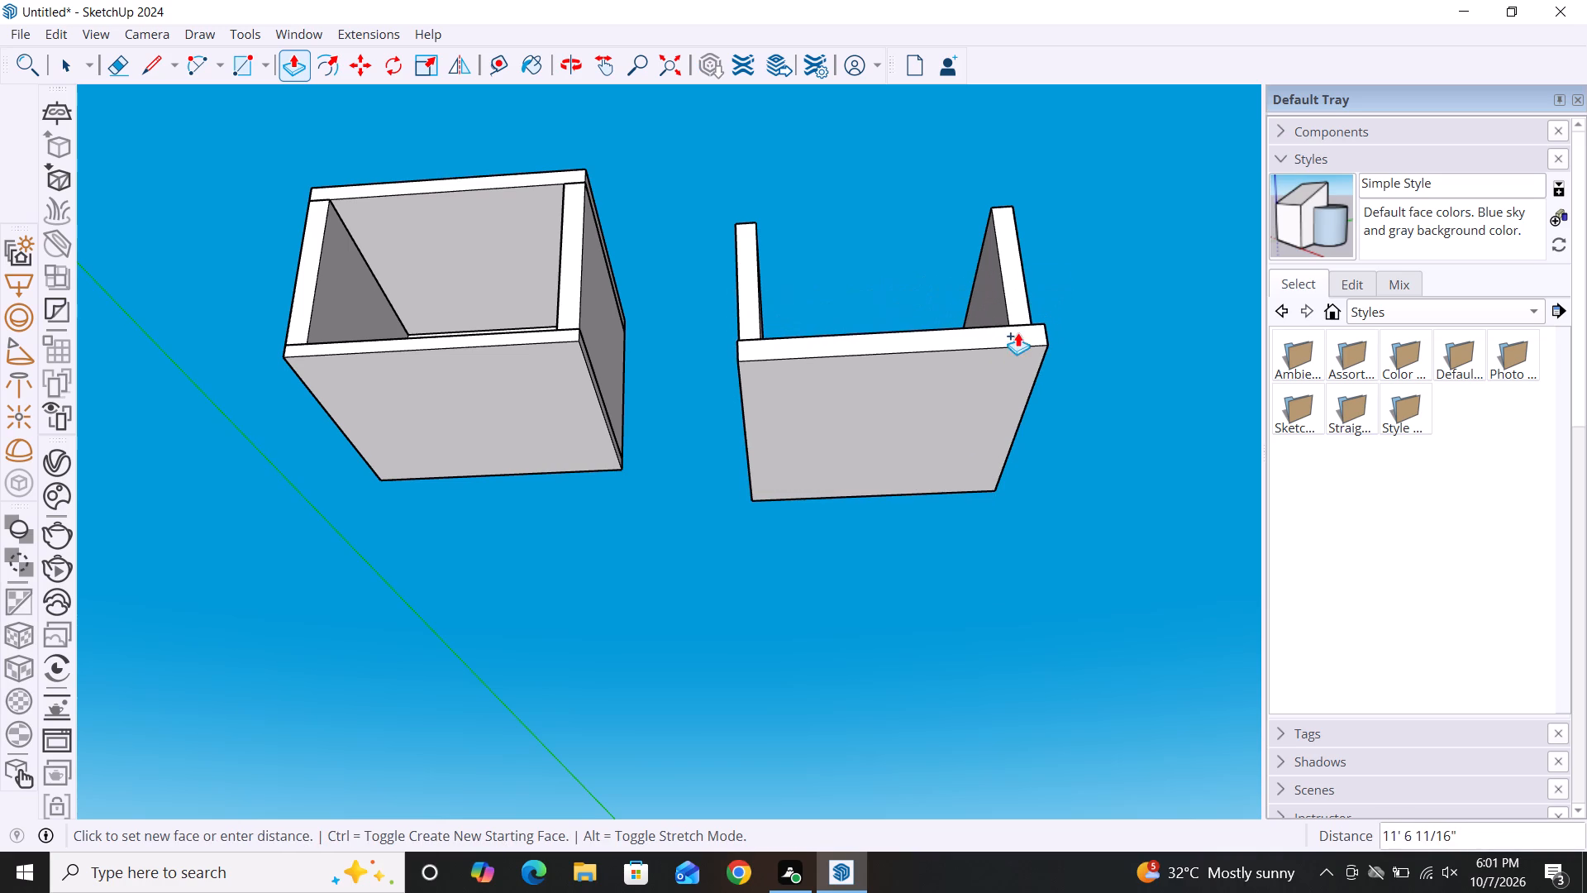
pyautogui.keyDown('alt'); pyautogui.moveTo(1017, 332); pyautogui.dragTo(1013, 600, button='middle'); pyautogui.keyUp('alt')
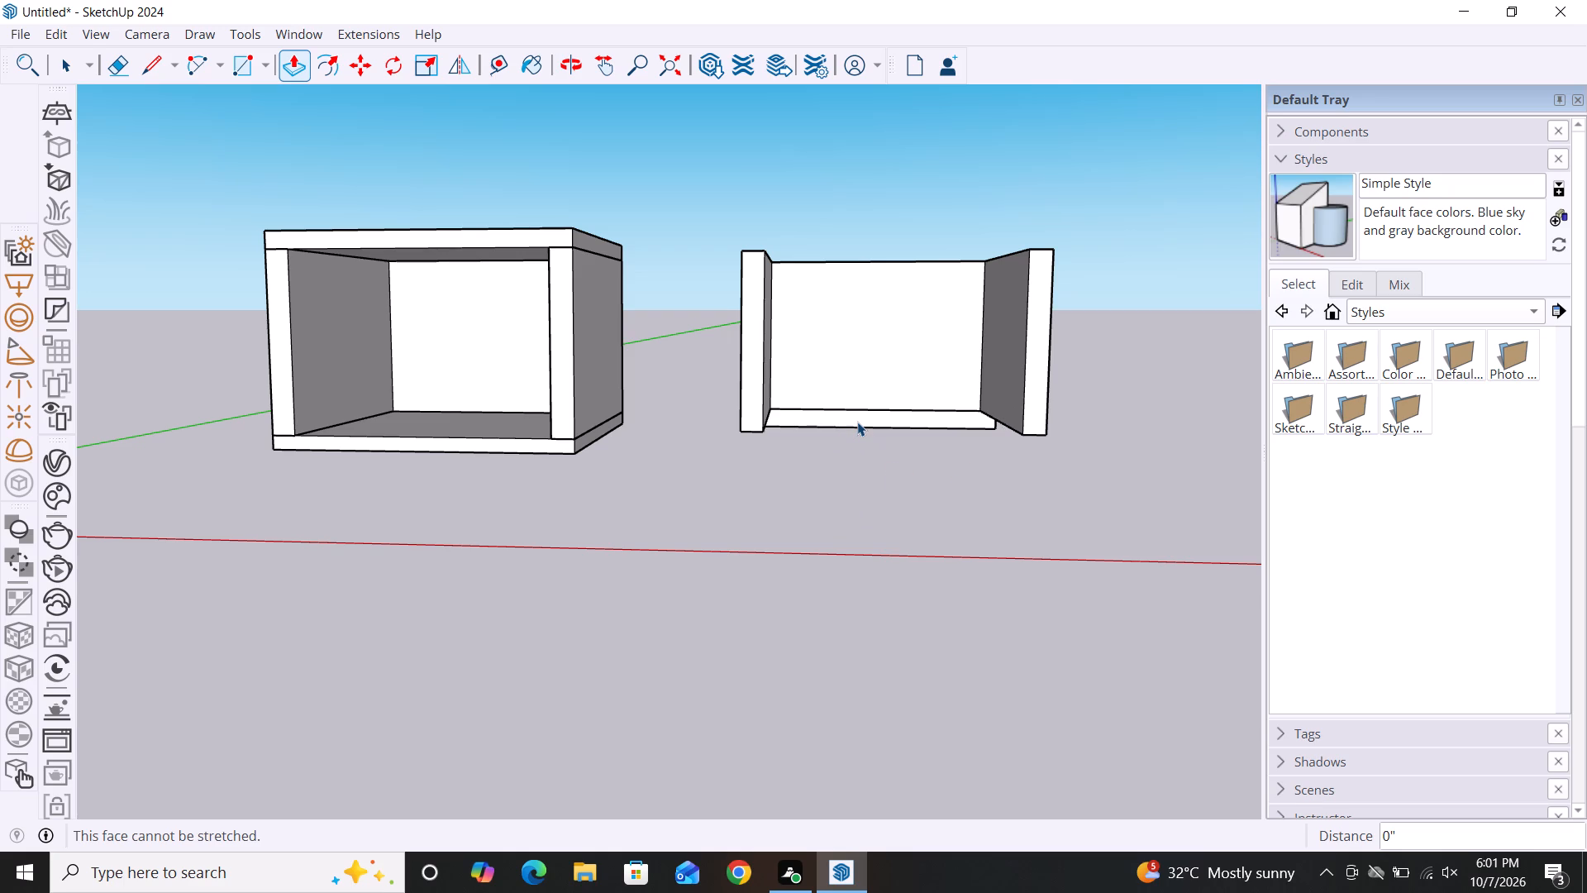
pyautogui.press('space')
# Push/Pull the narrow face below the copied room's back wall forward 10' to the side walls' front ends as a floor slab.
pyautogui.press('p')
pyautogui.click(884, 423)
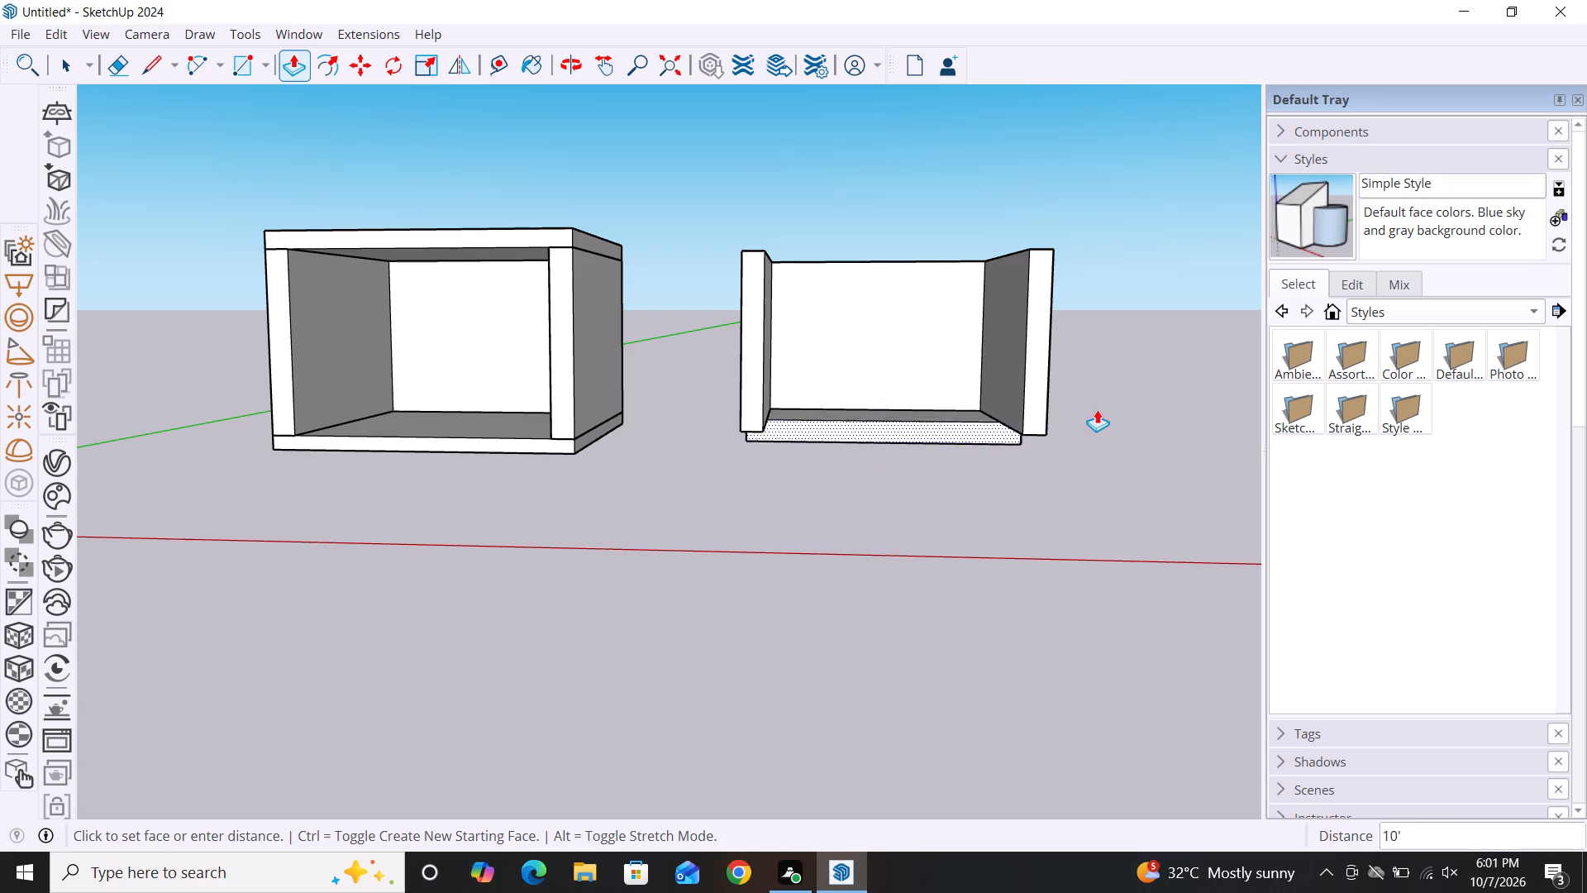
pyautogui.click(1035, 350)
pyautogui.scroll(-2, 884, 485)
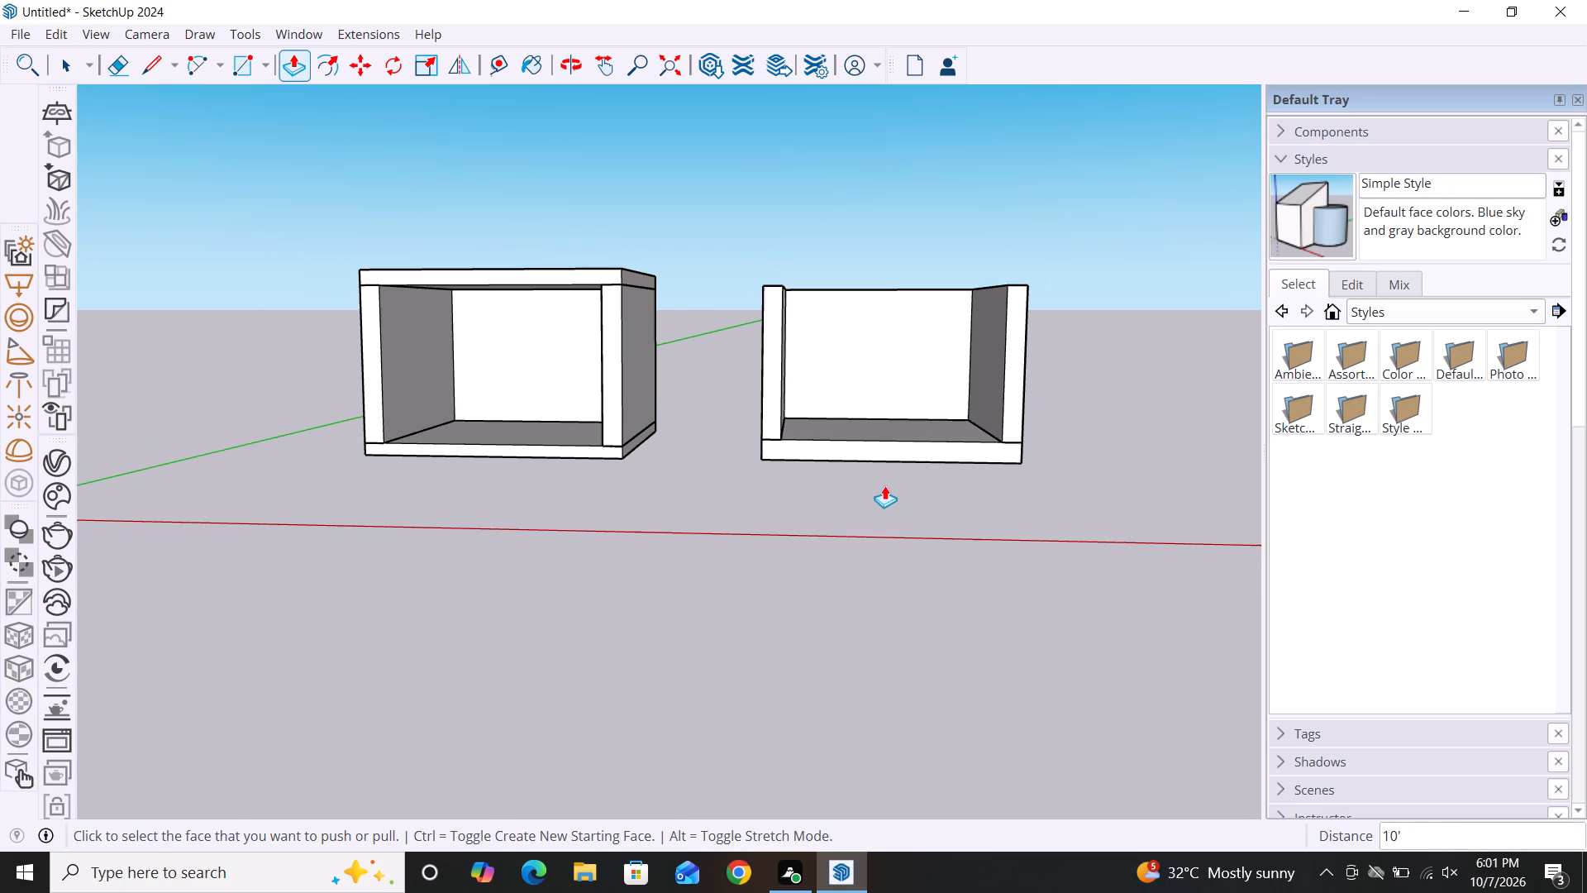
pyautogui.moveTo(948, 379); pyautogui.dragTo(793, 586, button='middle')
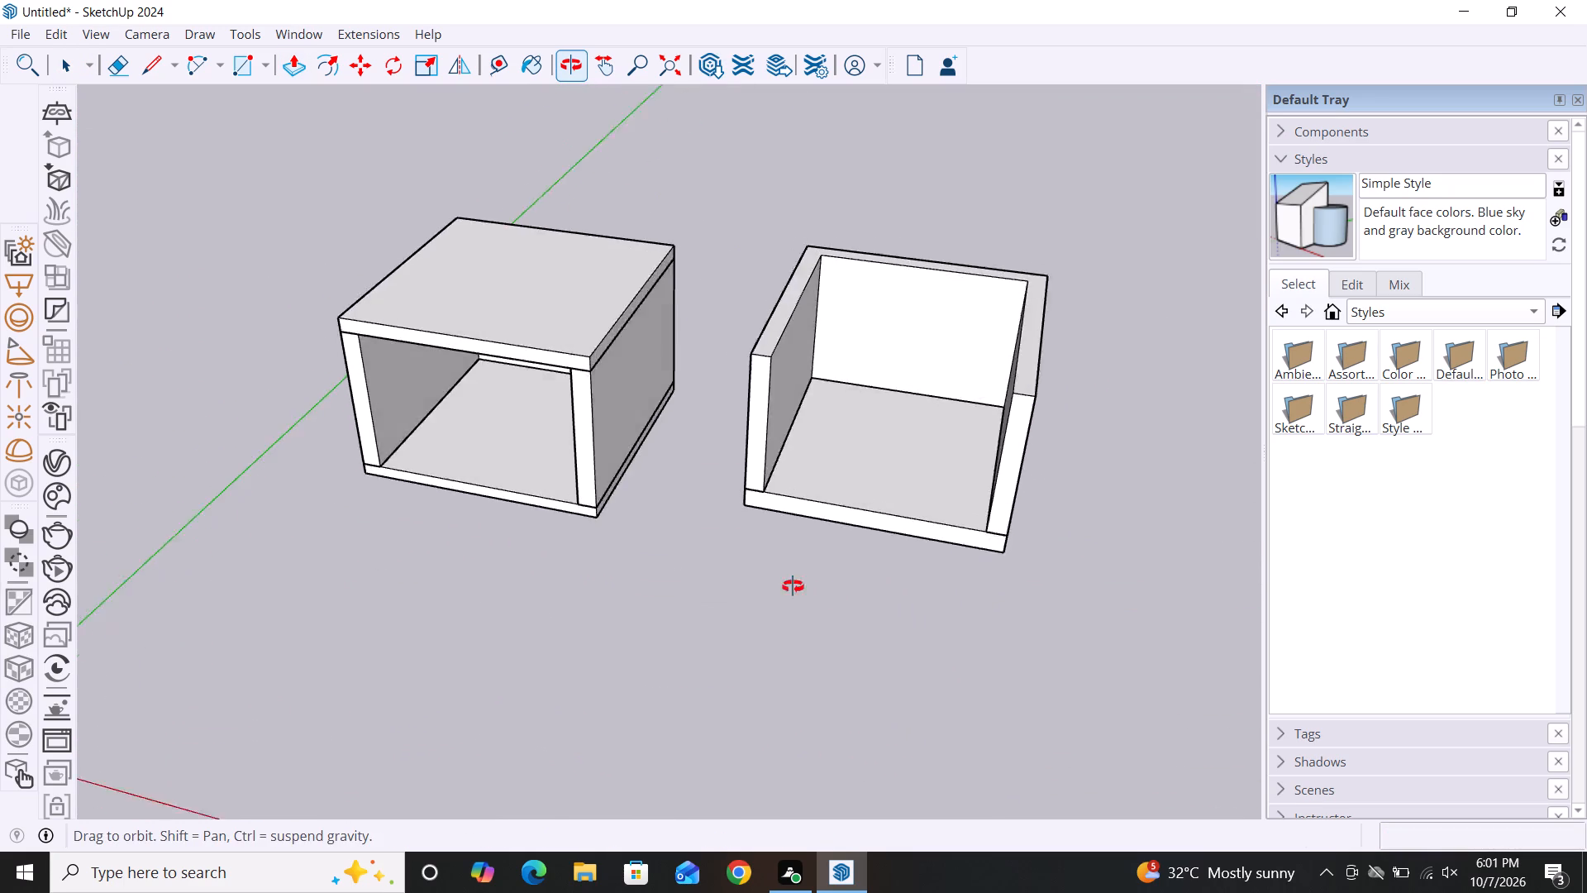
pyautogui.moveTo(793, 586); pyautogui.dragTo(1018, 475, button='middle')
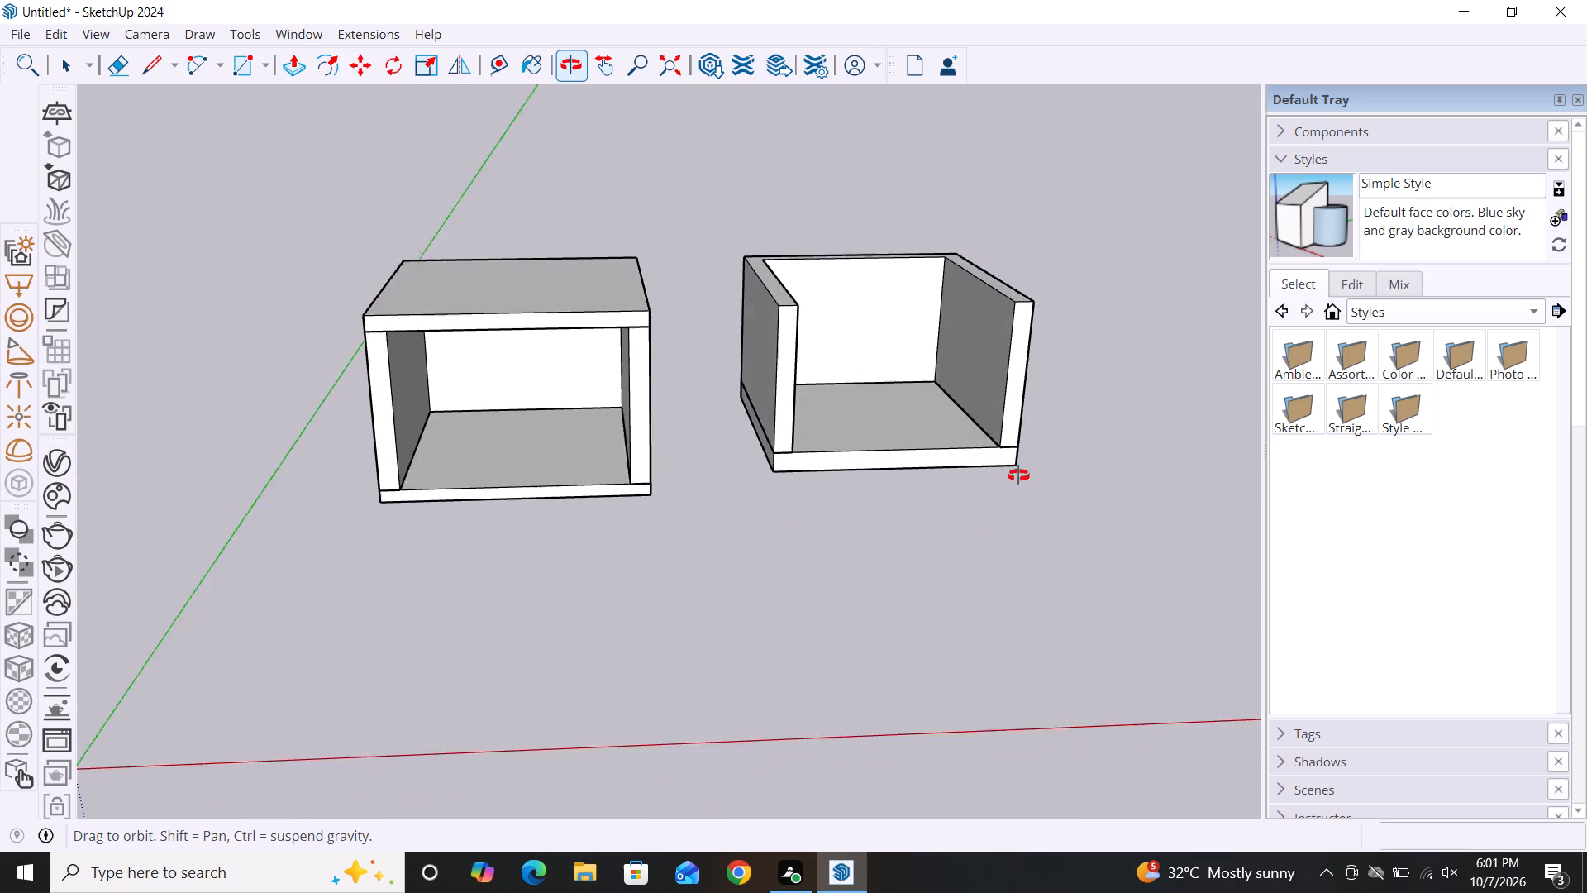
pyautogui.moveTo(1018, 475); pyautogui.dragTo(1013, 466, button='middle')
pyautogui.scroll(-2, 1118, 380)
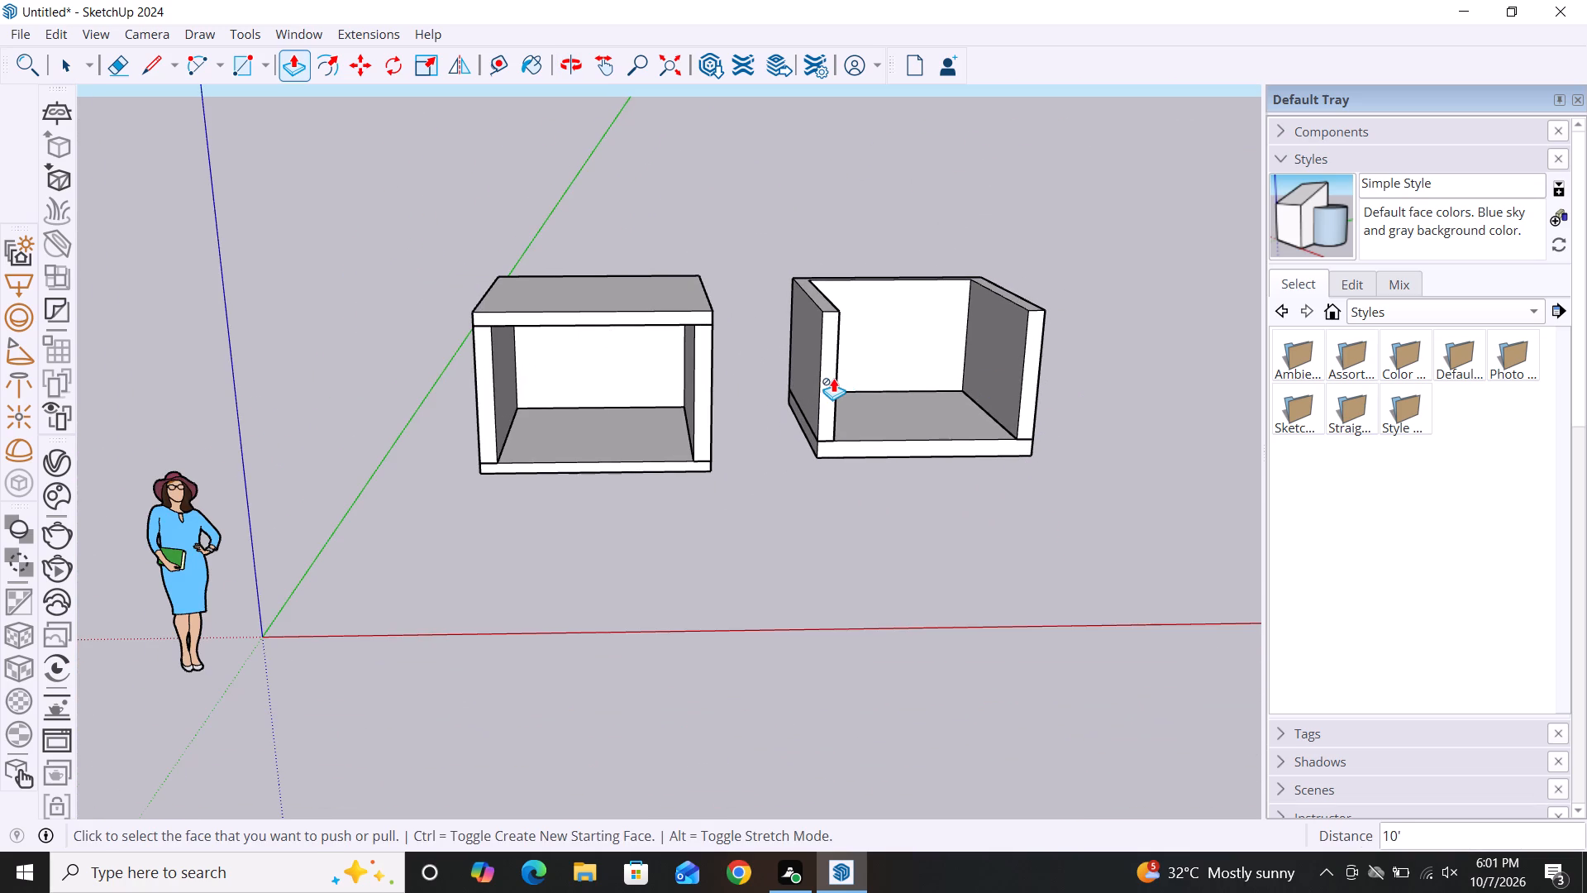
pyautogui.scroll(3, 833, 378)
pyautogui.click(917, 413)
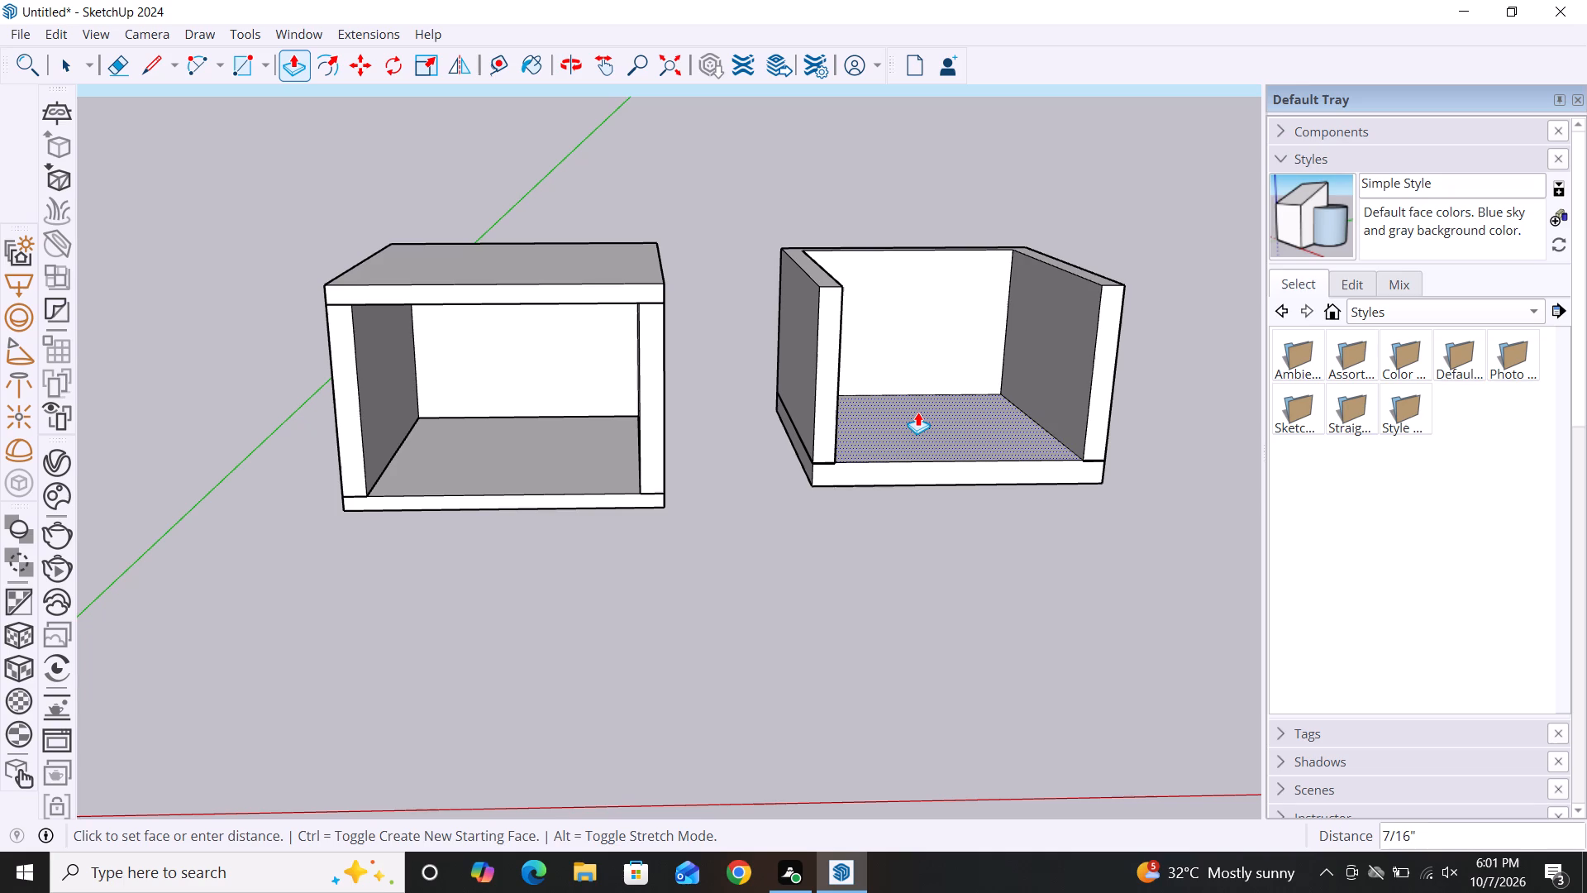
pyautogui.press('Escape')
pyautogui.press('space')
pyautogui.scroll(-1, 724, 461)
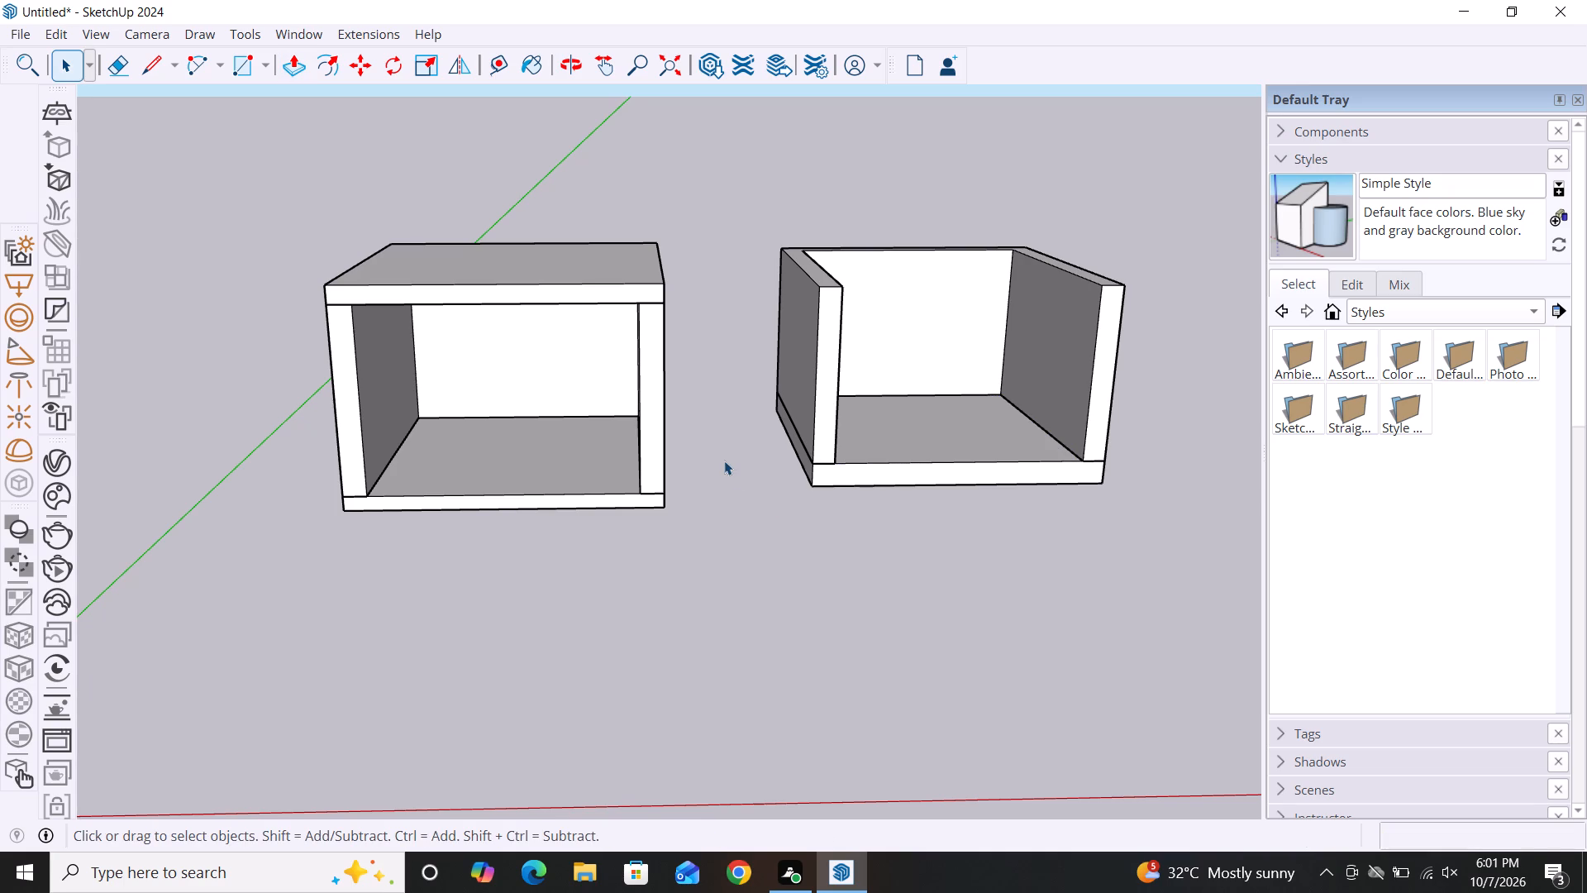
# Move the copied room with its floor slab by its front bottom corner onto the matching front corner of the original room's roof, about 17' 13/16".
pyautogui.scroll(-1, 724, 461)
pyautogui.click(759, 232)
pyautogui.moveTo(690, 207); pyautogui.dragTo(1229, 640)
pyautogui.click(1229, 638)
pyautogui.doubleClick(1229, 629)
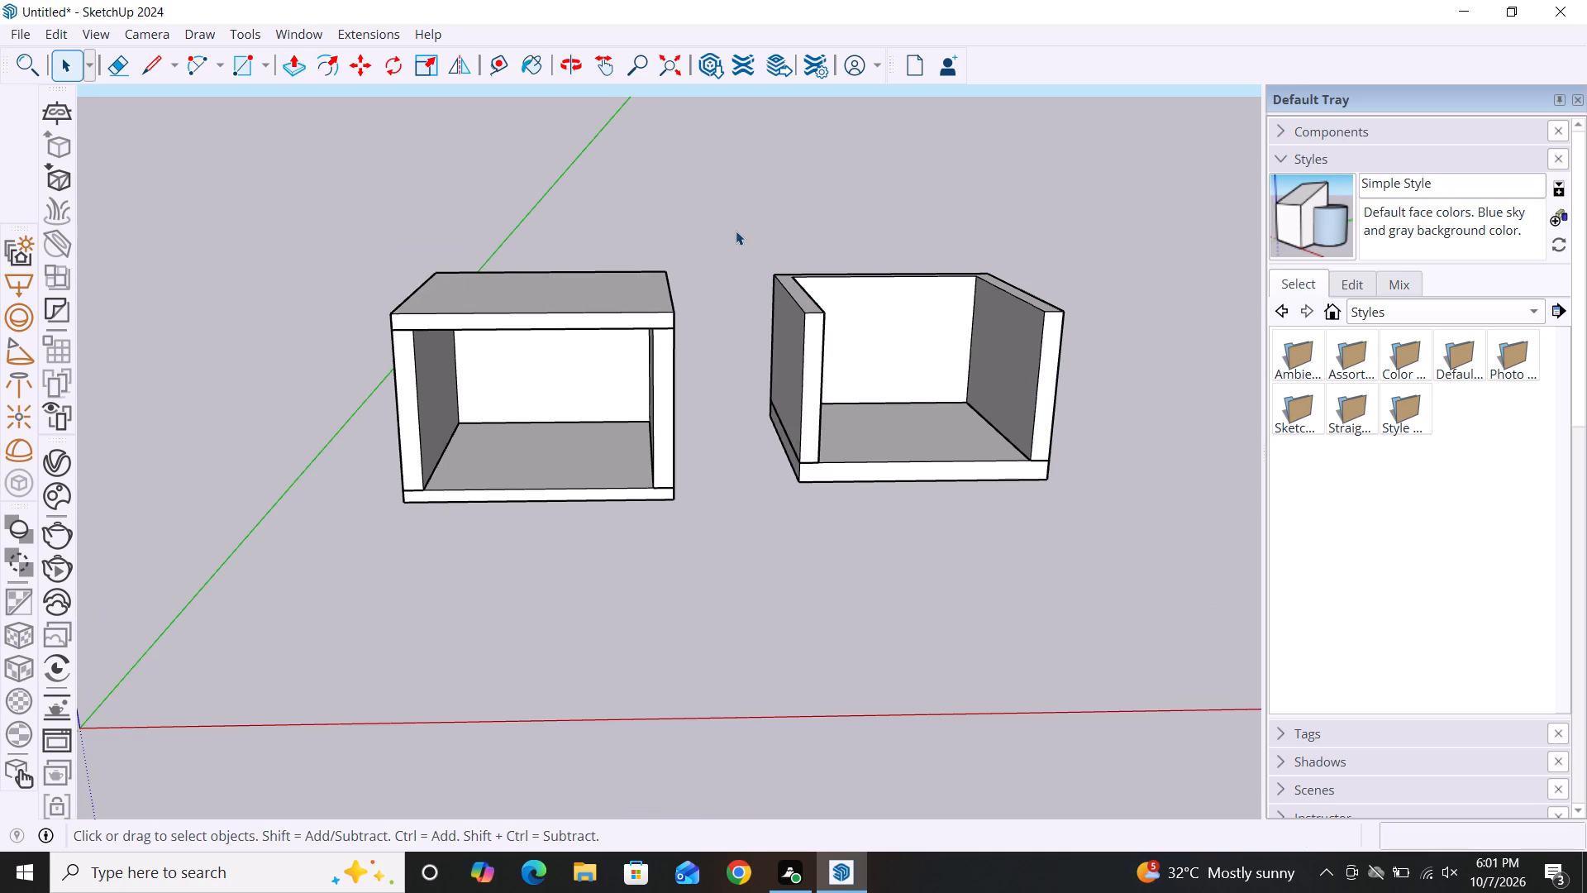
pyautogui.moveTo(736, 231); pyautogui.dragTo(741, 260)
pyautogui.moveTo(699, 225); pyautogui.dragTo(953, 480)
pyautogui.moveTo(953, 480); pyautogui.dragTo(1133, 529)
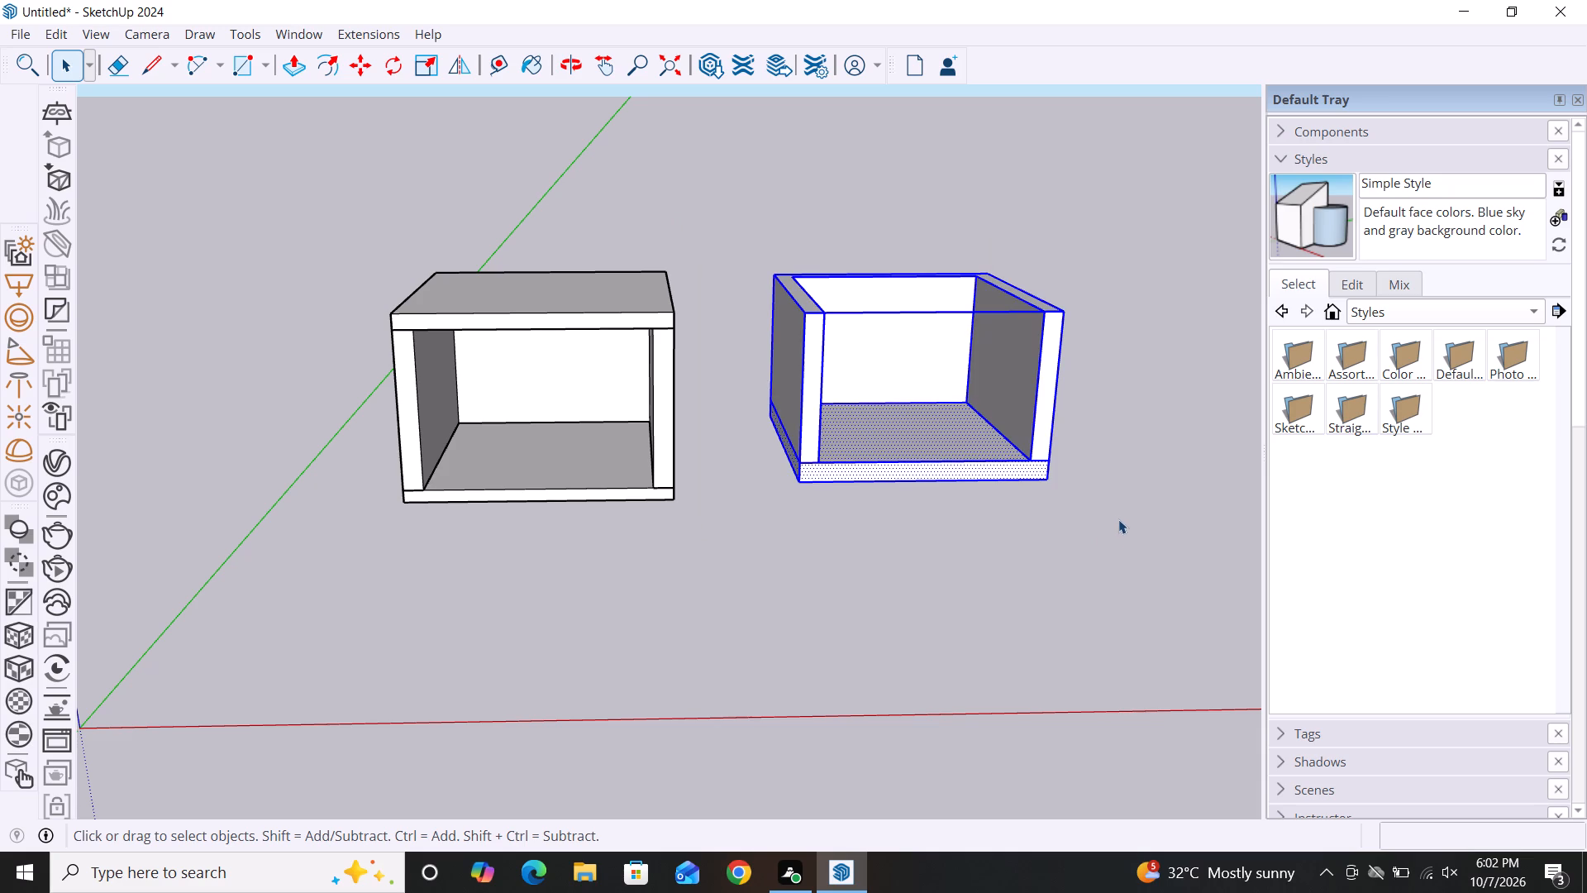
pyautogui.press('m')
pyautogui.click(805, 481)
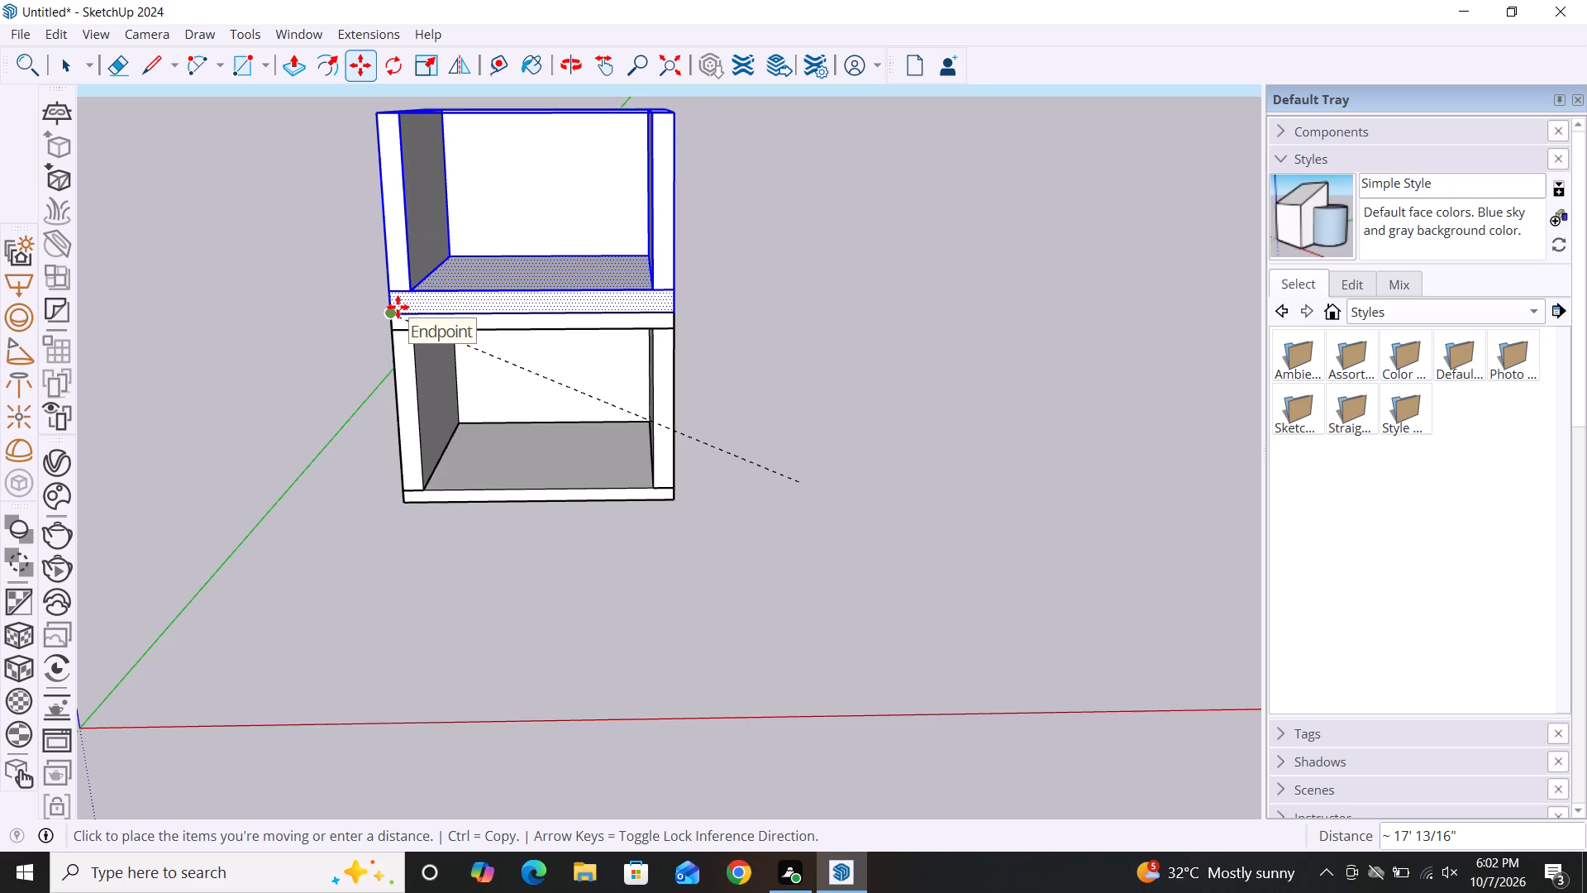
pyautogui.scroll(6, 398, 307)
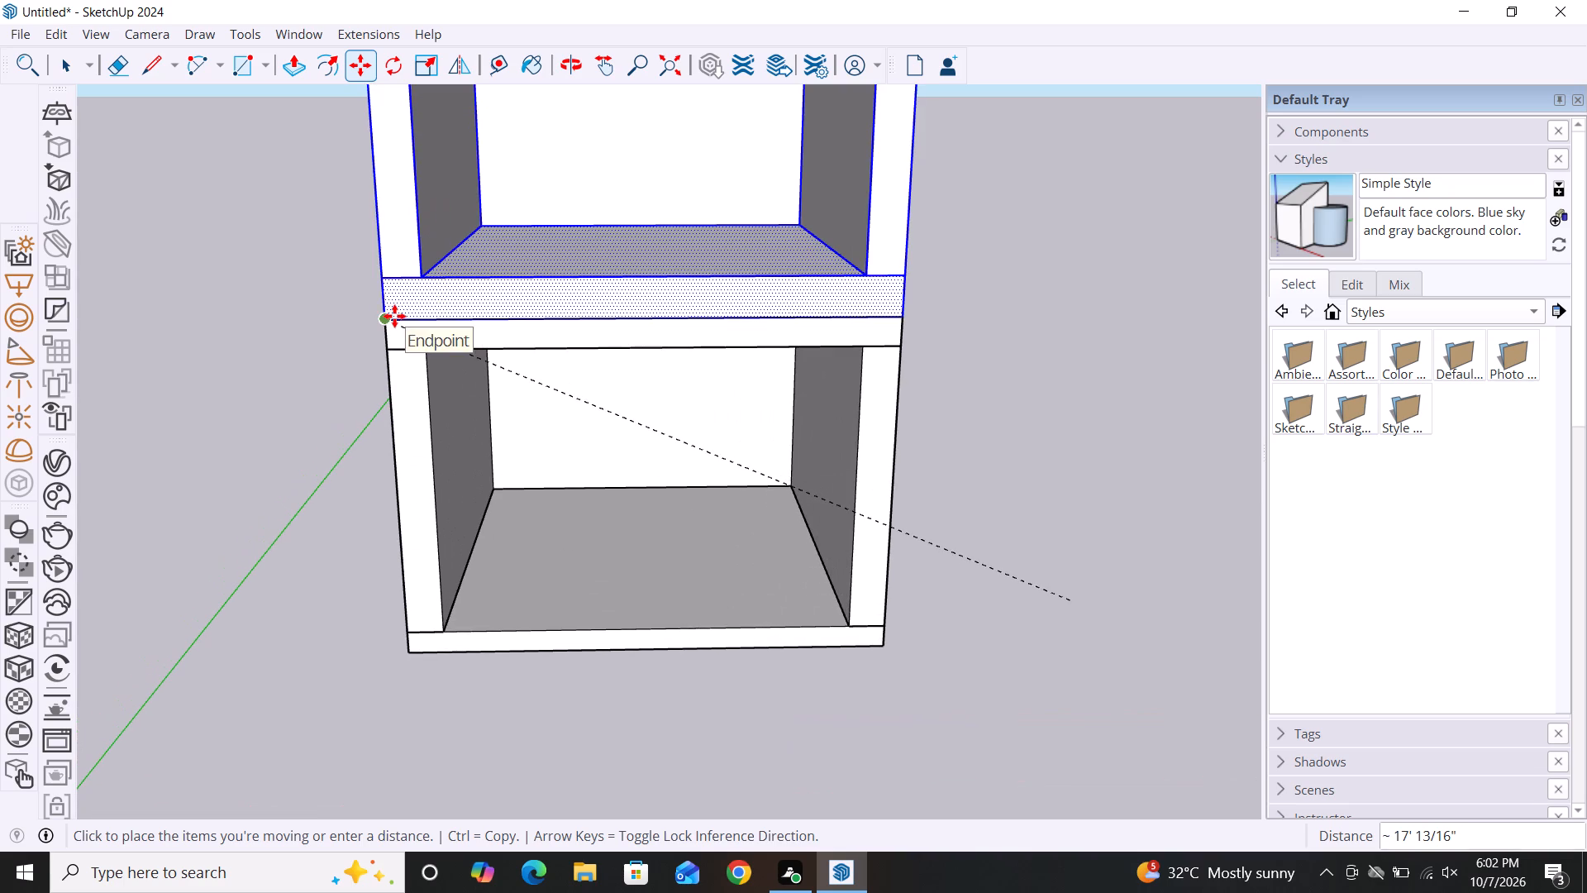
pyautogui.click(394, 316)
pyautogui.scroll(-3, 1221, 448)
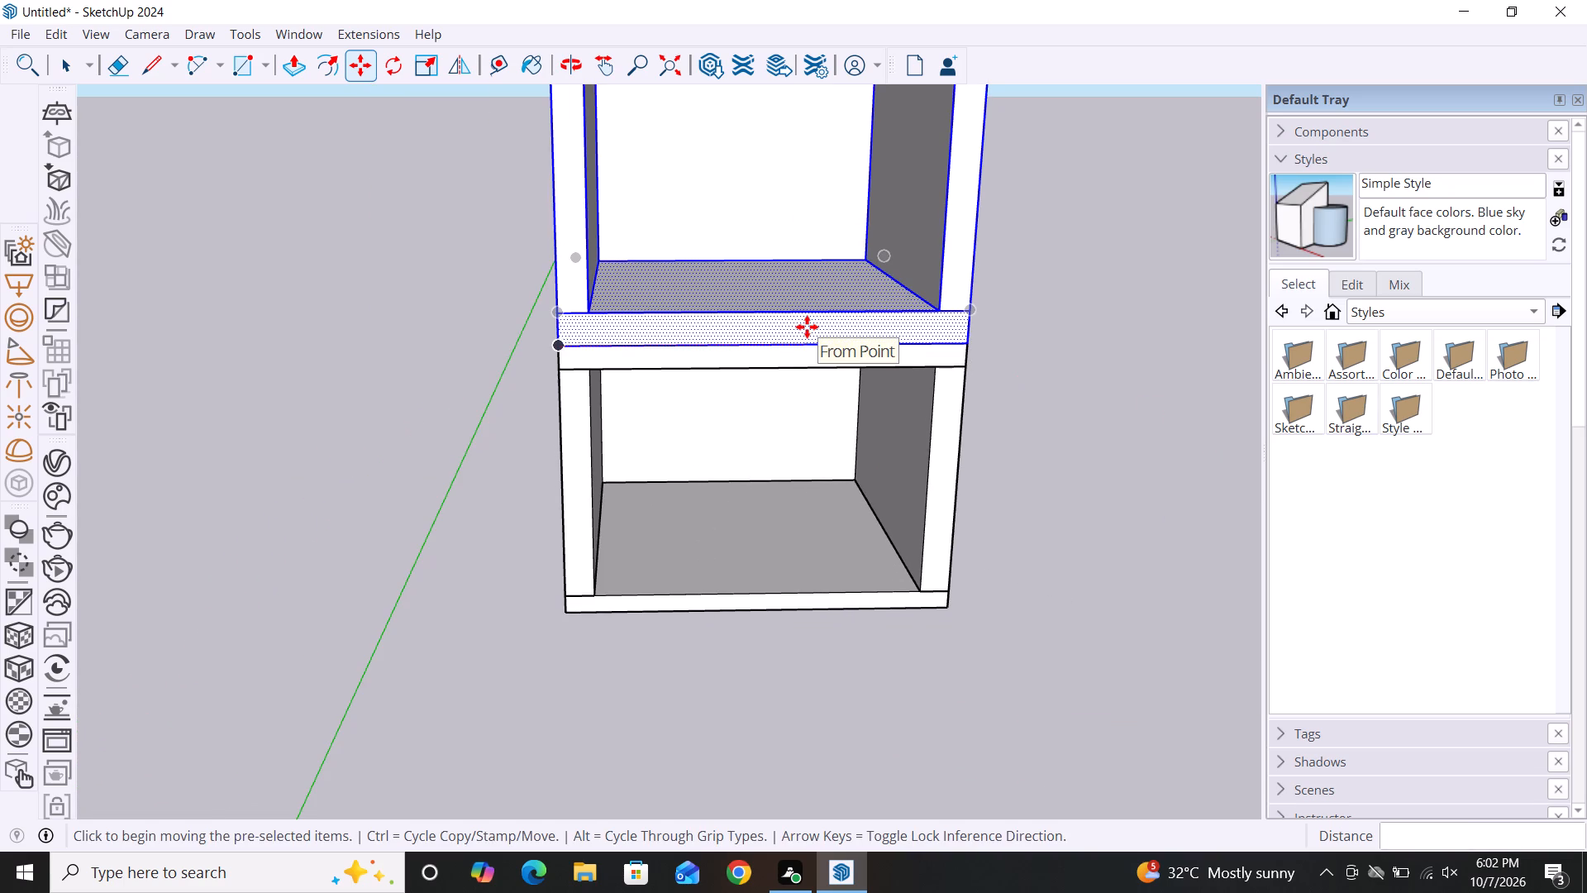
pyautogui.press('Escape')
pyautogui.scroll(8, 787, 371)
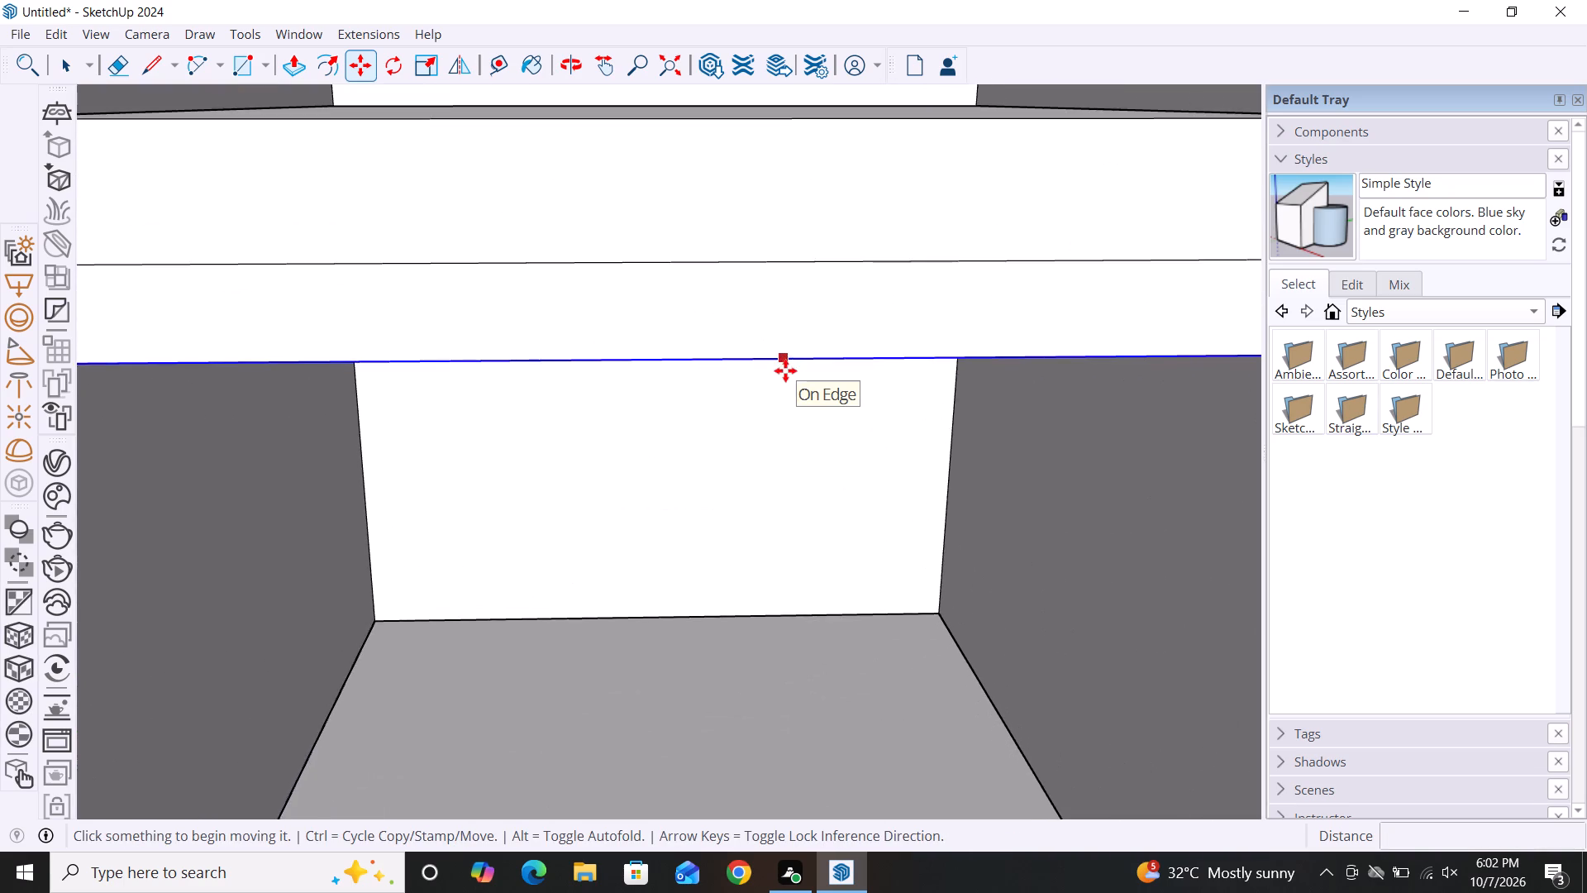
pyautogui.scroll(-4, 785, 370)
pyautogui.press('Escape')
pyautogui.scroll(-4, 785, 388)
pyautogui.press('space')
pyautogui.scroll(-2, 920, 341)
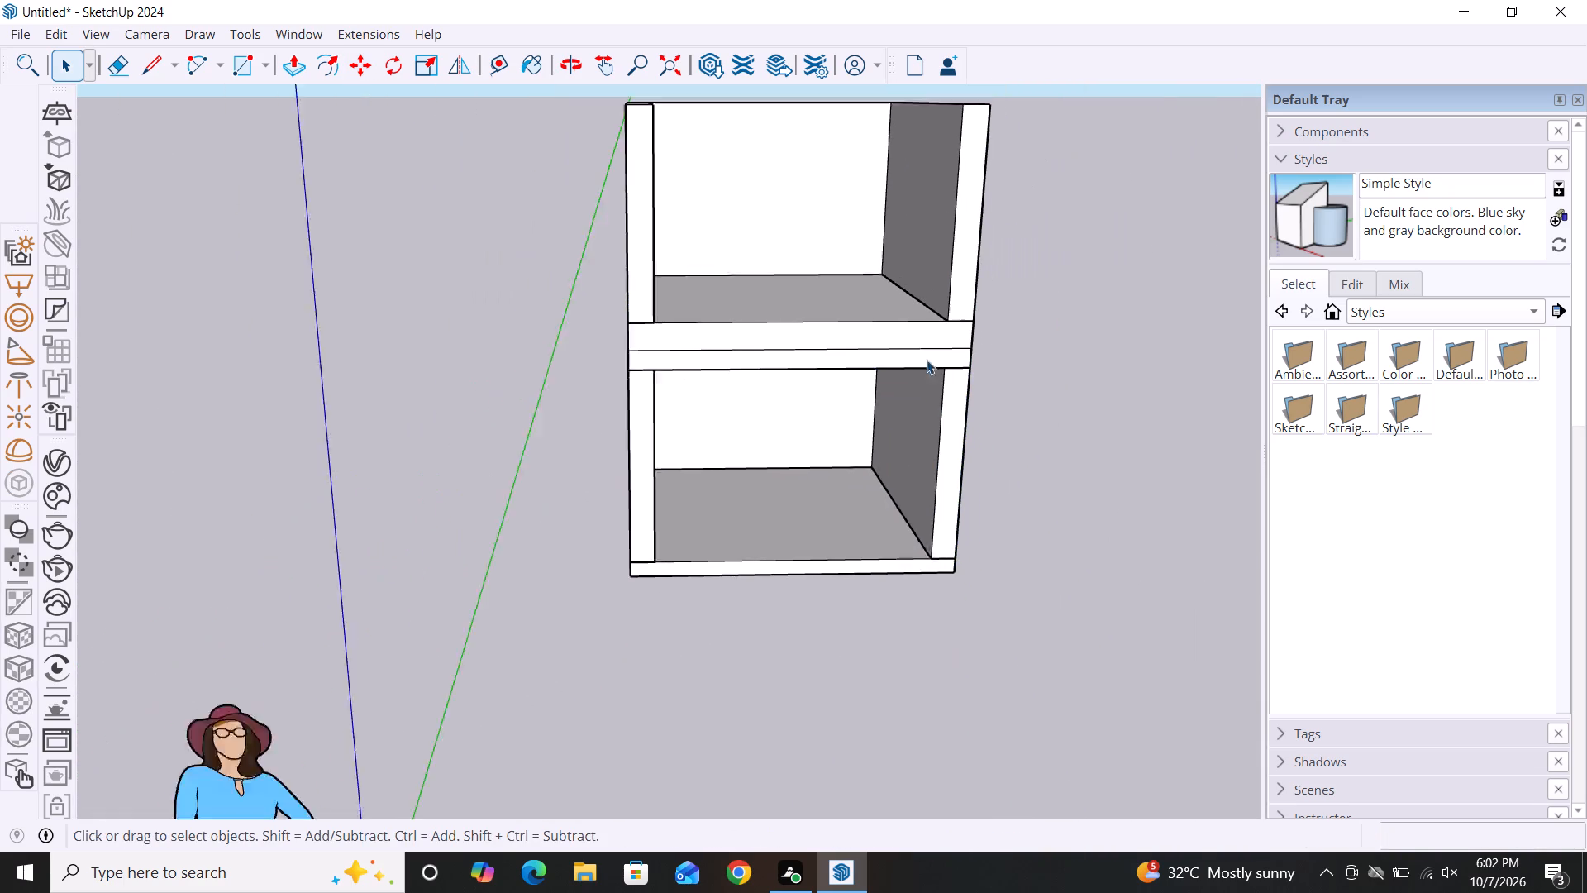
pyautogui.scroll(-2, 927, 360)
pyautogui.scroll(-3, 1038, 432)
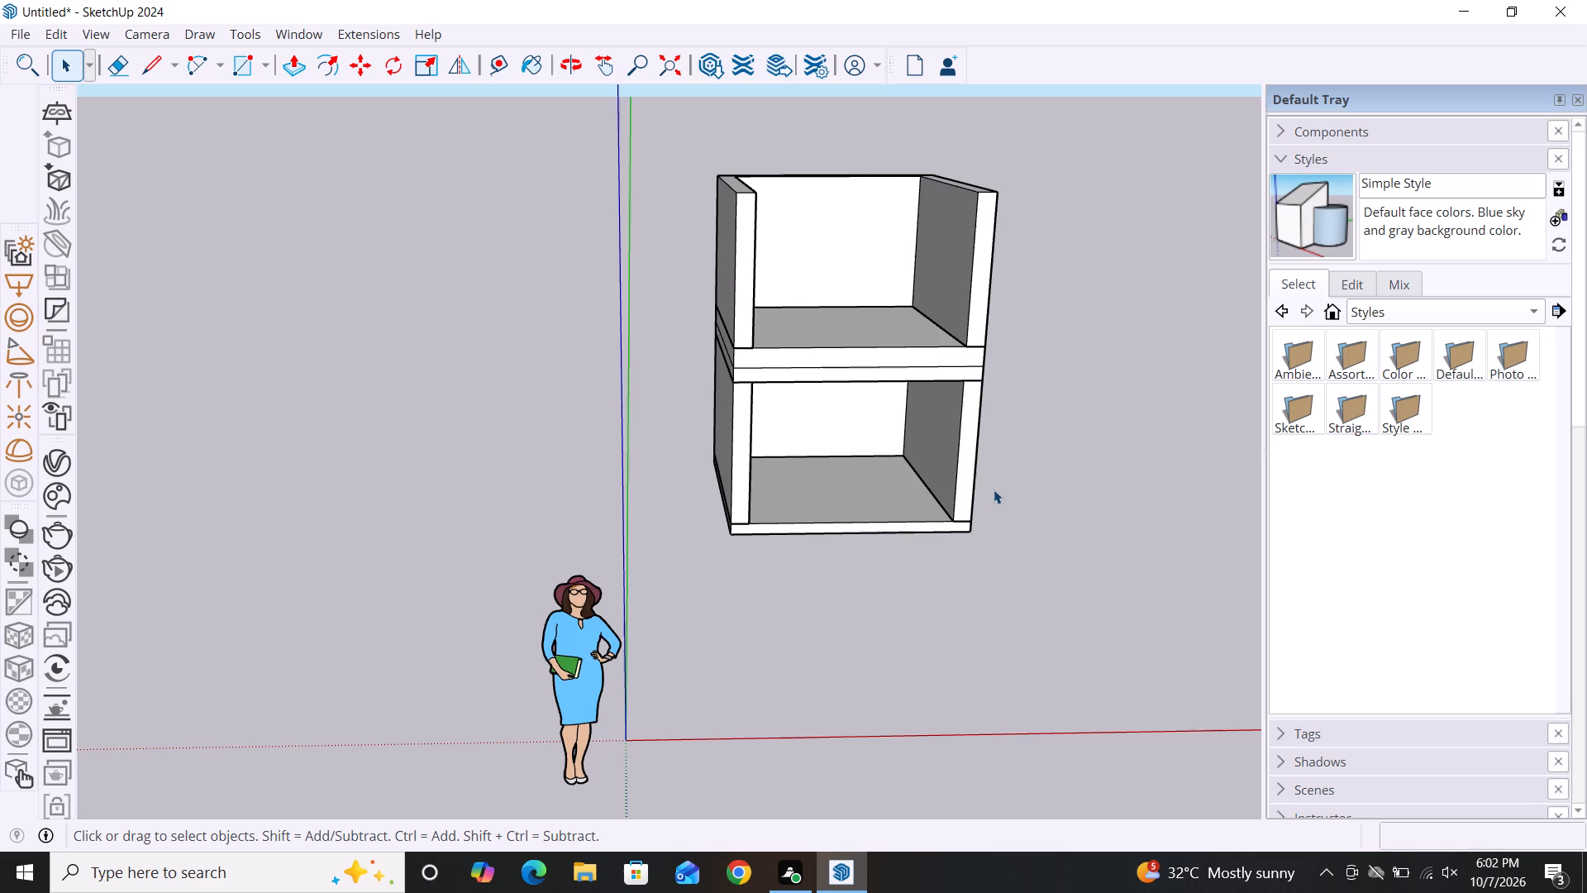
# Explode the wall groups of both stacked rooms into editable geometry.
pyautogui.keyDown('alt'); pyautogui.moveTo(972, 535); pyautogui.dragTo(855, 568, button='middle'); pyautogui.keyUp('alt')
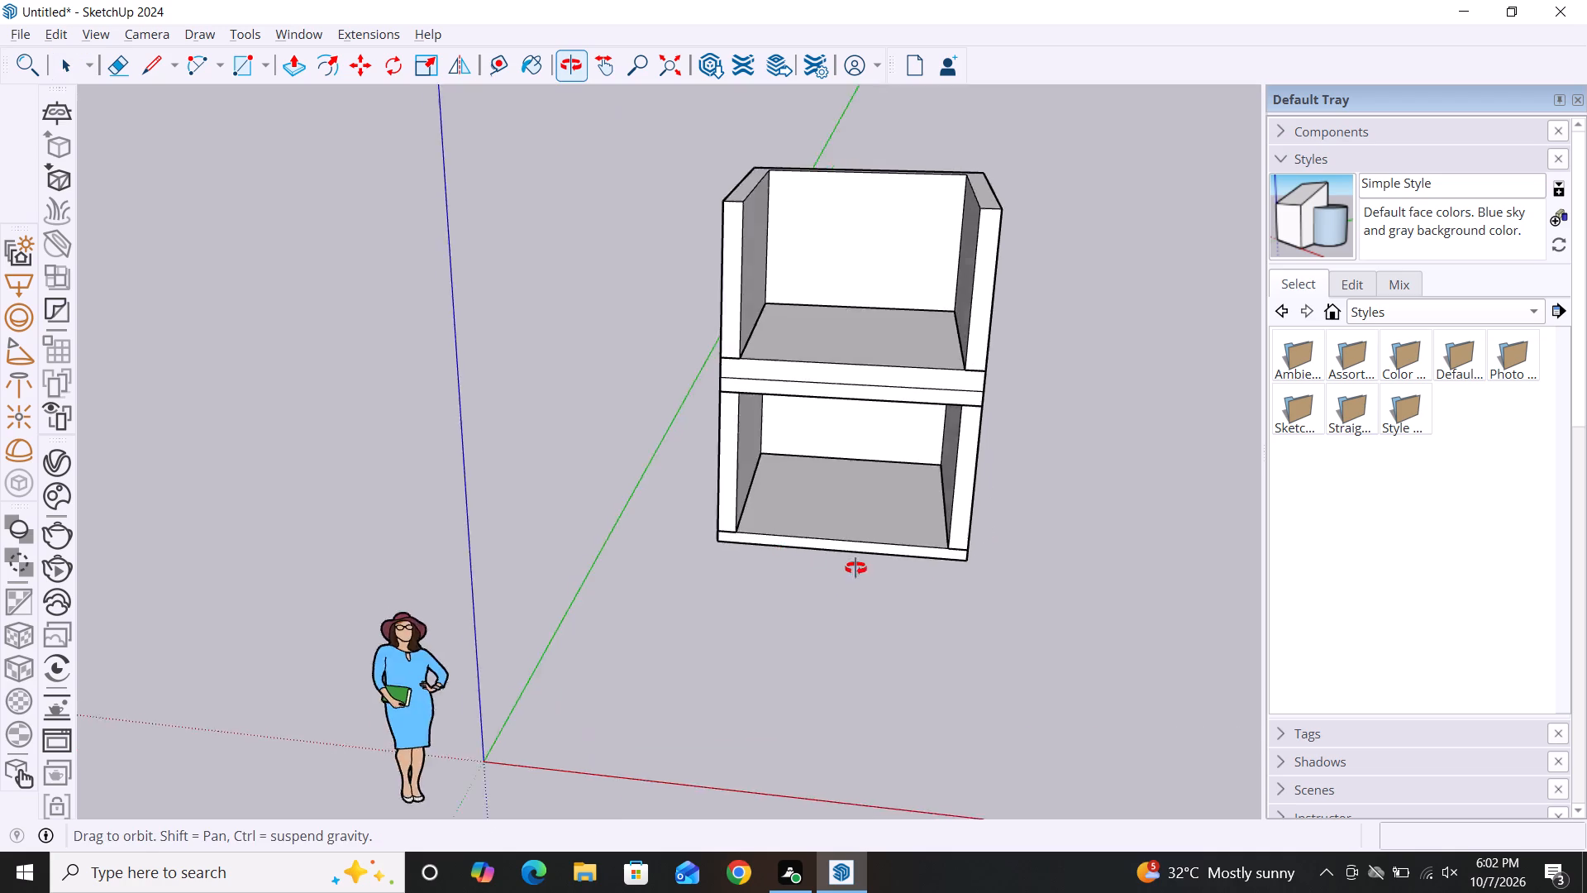
pyautogui.keyDown('alt'); pyautogui.moveTo(855, 568); pyautogui.dragTo(487, 475, button='middle'); pyautogui.keyUp('alt')
pyautogui.press('p')
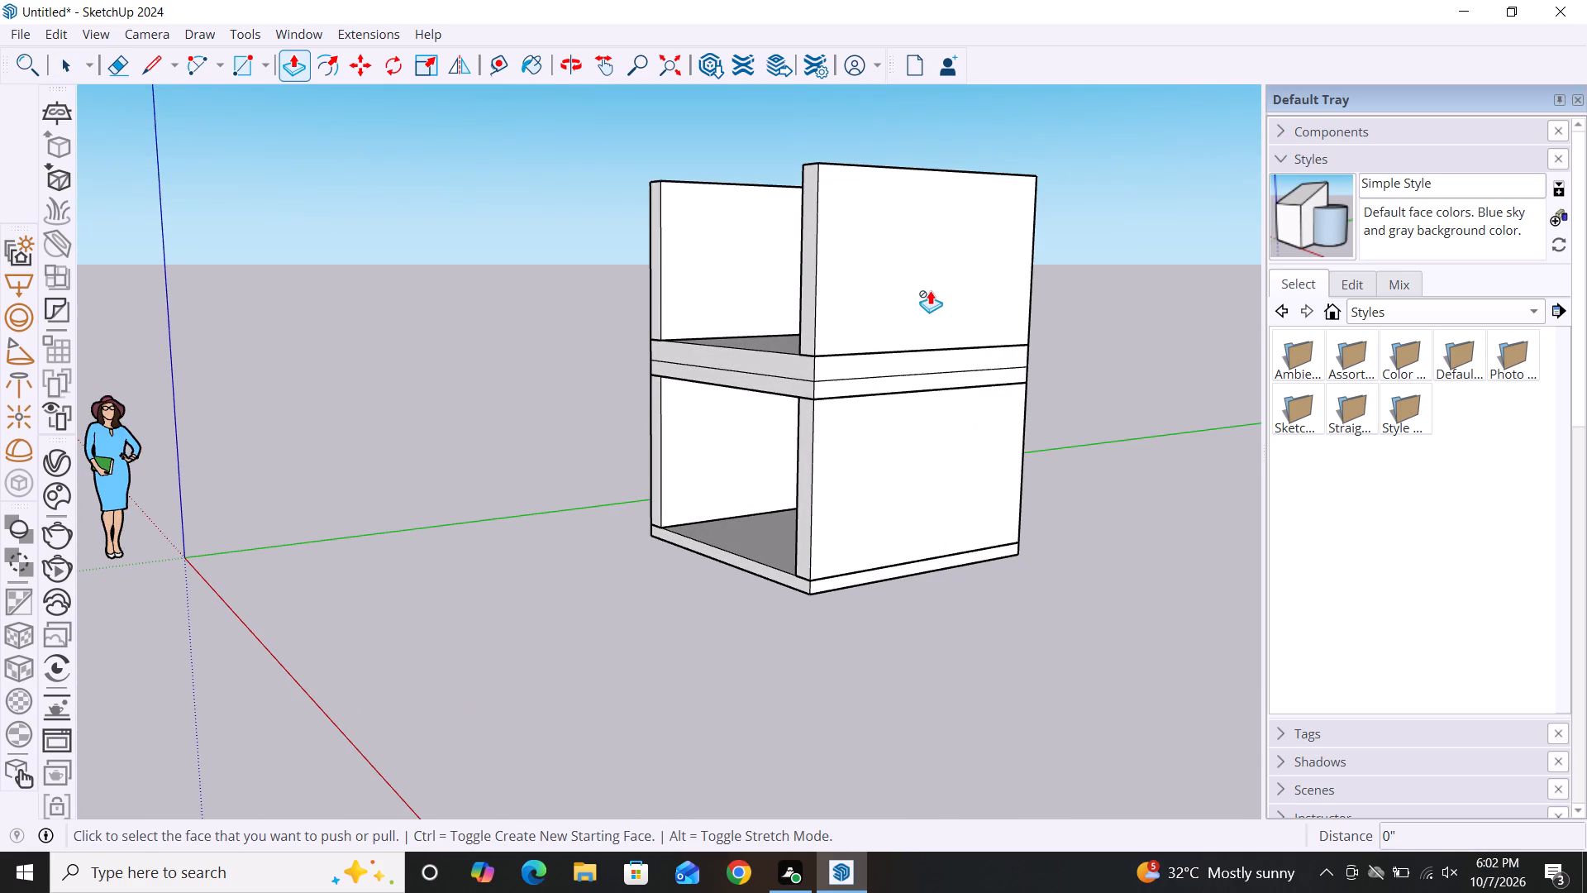
pyautogui.press('space')
pyautogui.keyDown('alt'); pyautogui.moveTo(889, 473); pyautogui.dragTo(1203, 499, button='middle'); pyautogui.keyUp('alt')
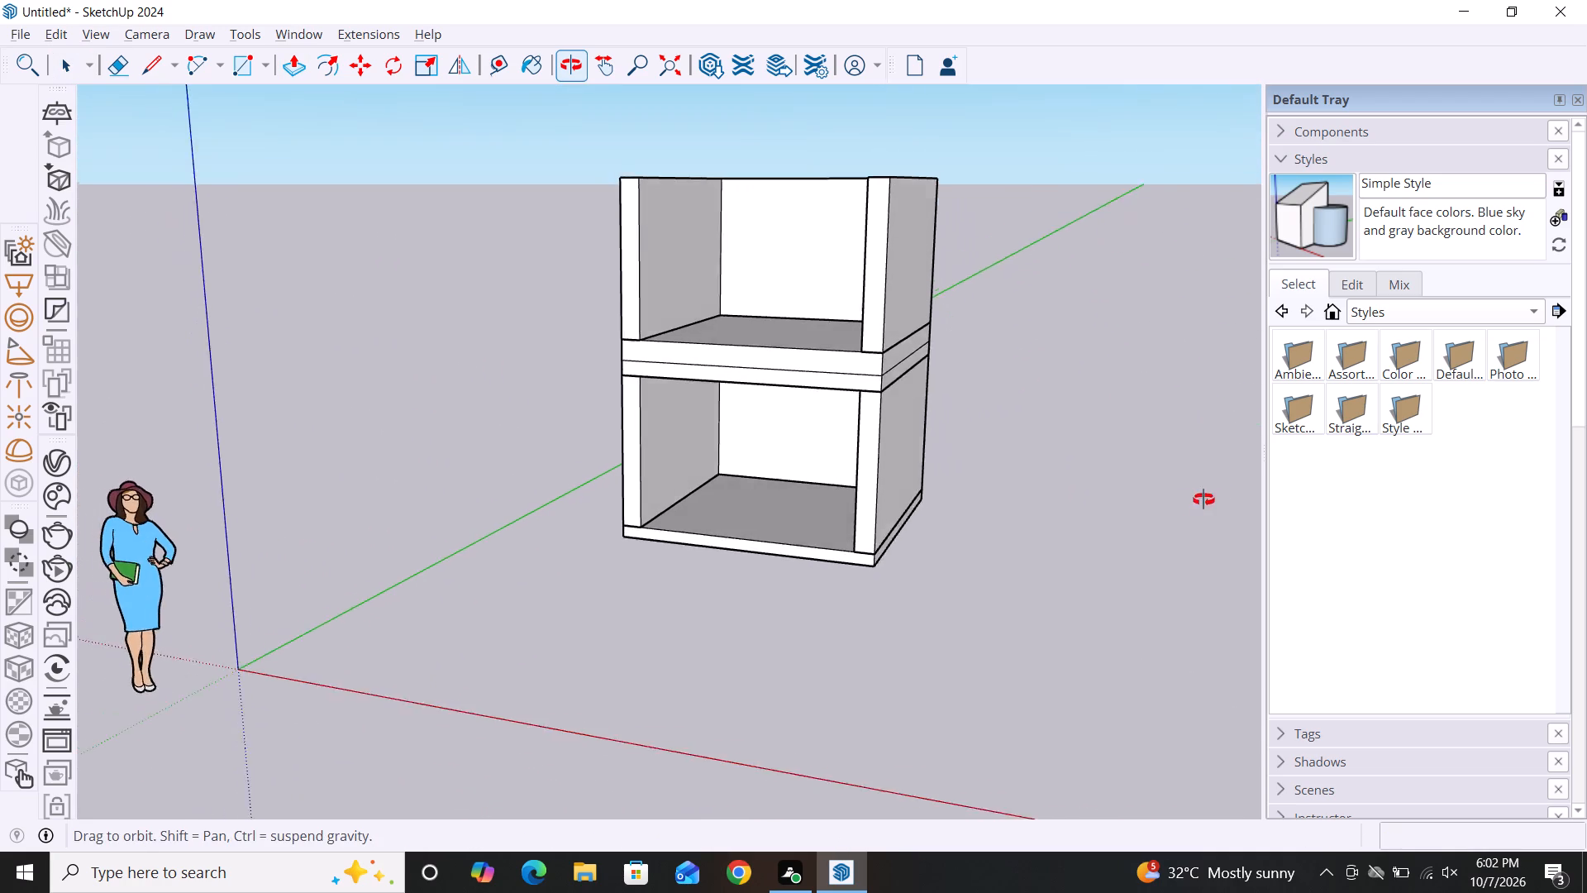
pyautogui.keyDown('alt'); pyautogui.moveTo(1203, 499); pyautogui.dragTo(1232, 488, button='middle'); pyautogui.keyUp('alt')
pyautogui.click(574, 145)
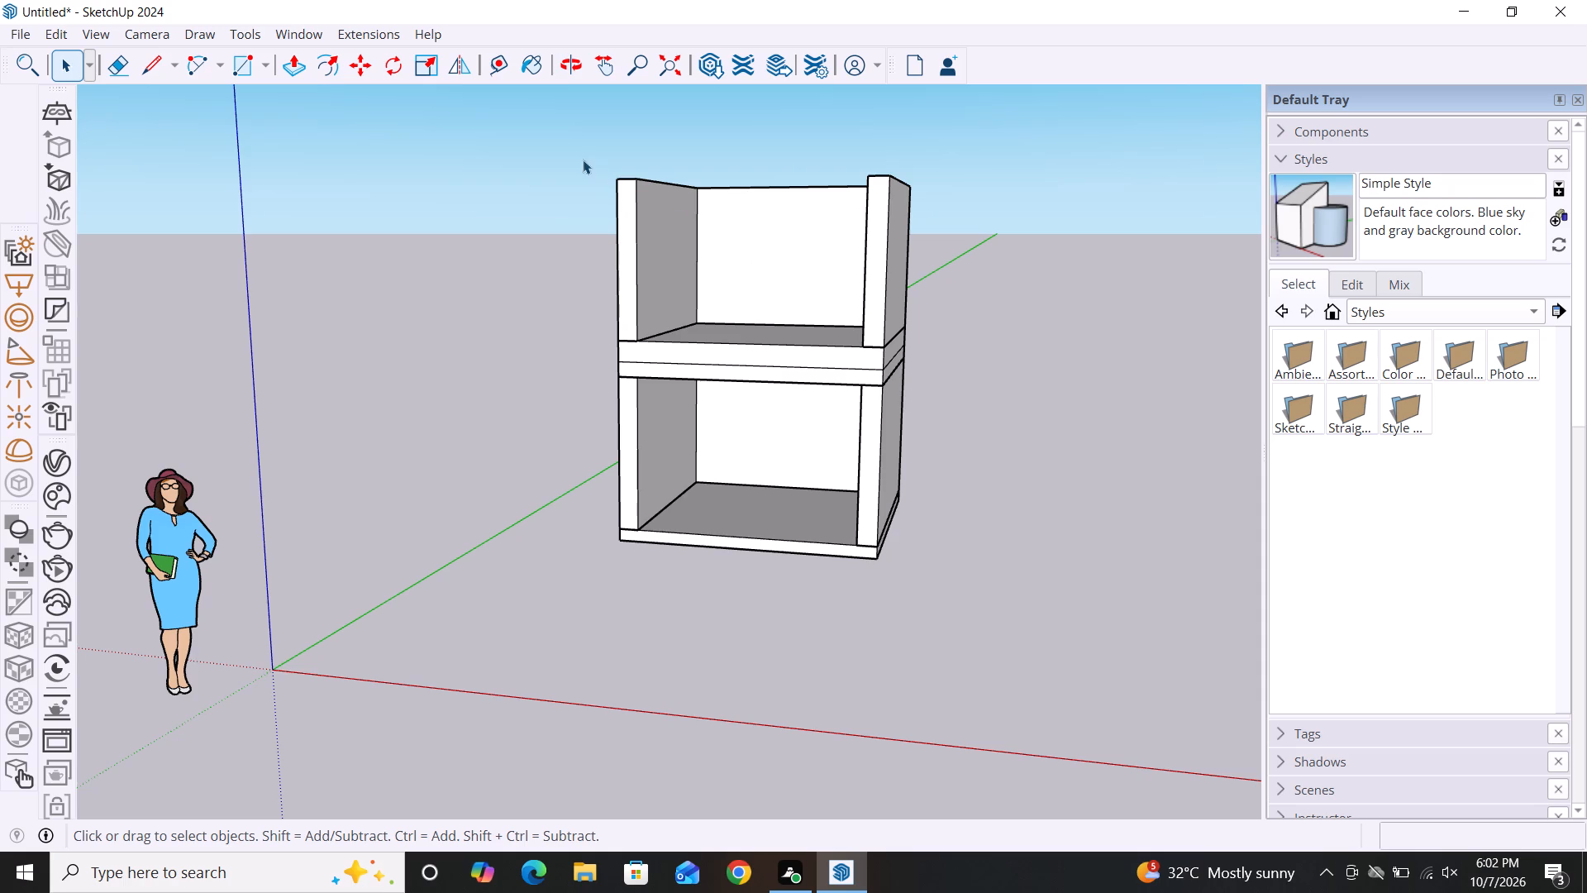
pyautogui.moveTo(565, 147); pyautogui.dragTo(1069, 671)
pyautogui.click(1069, 671)
pyautogui.click(543, 131)
pyautogui.moveTo(573, 130); pyautogui.dragTo(1016, 649)
pyautogui.rightClick(866, 367)
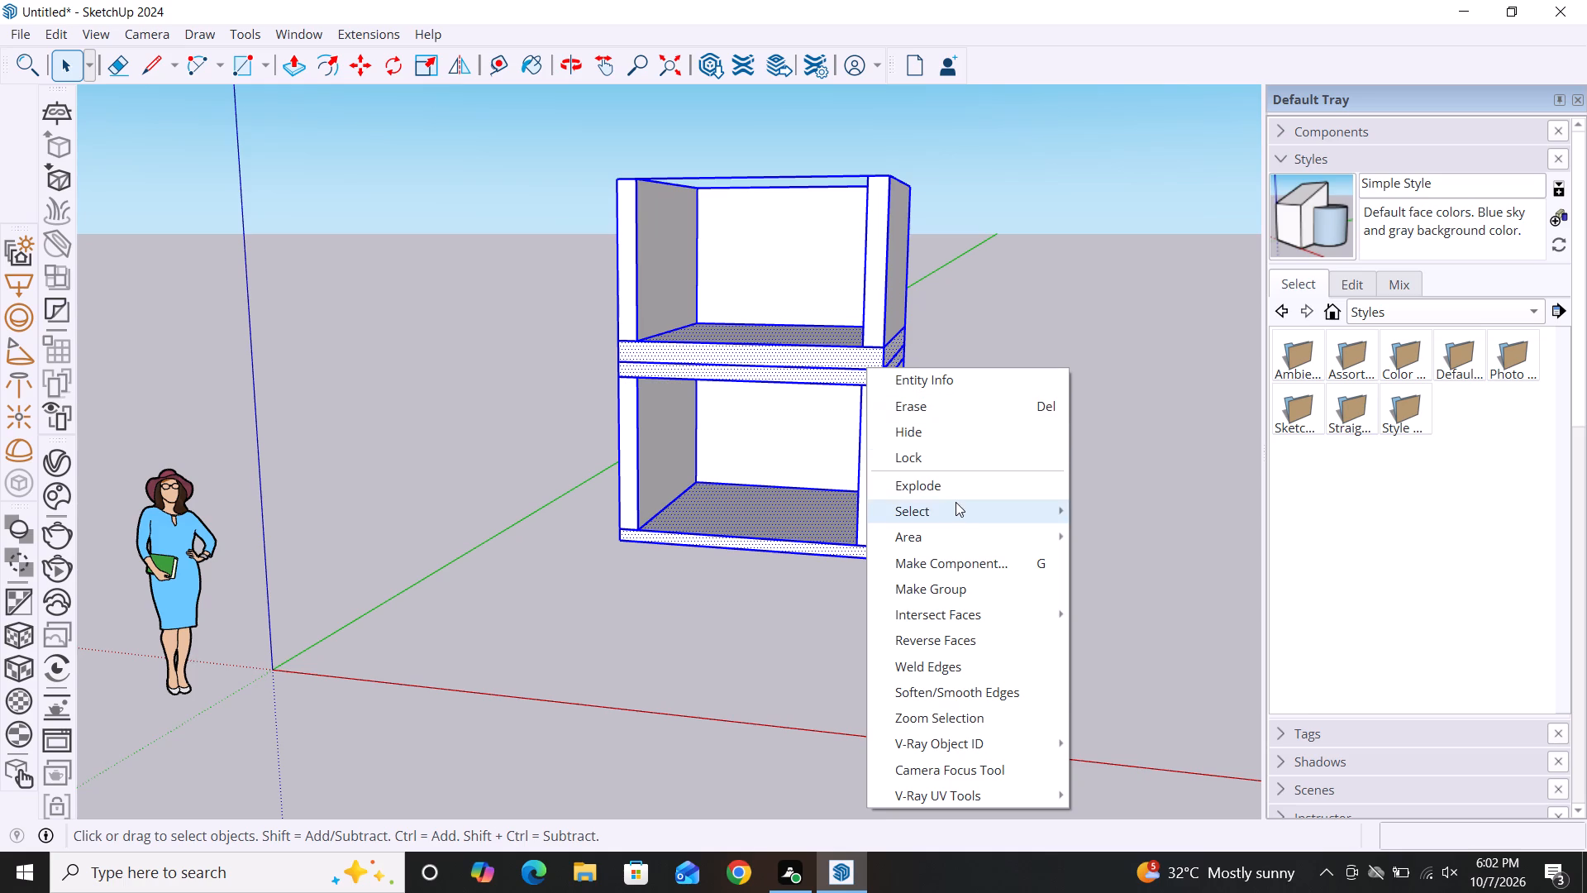
pyautogui.click(956, 490)
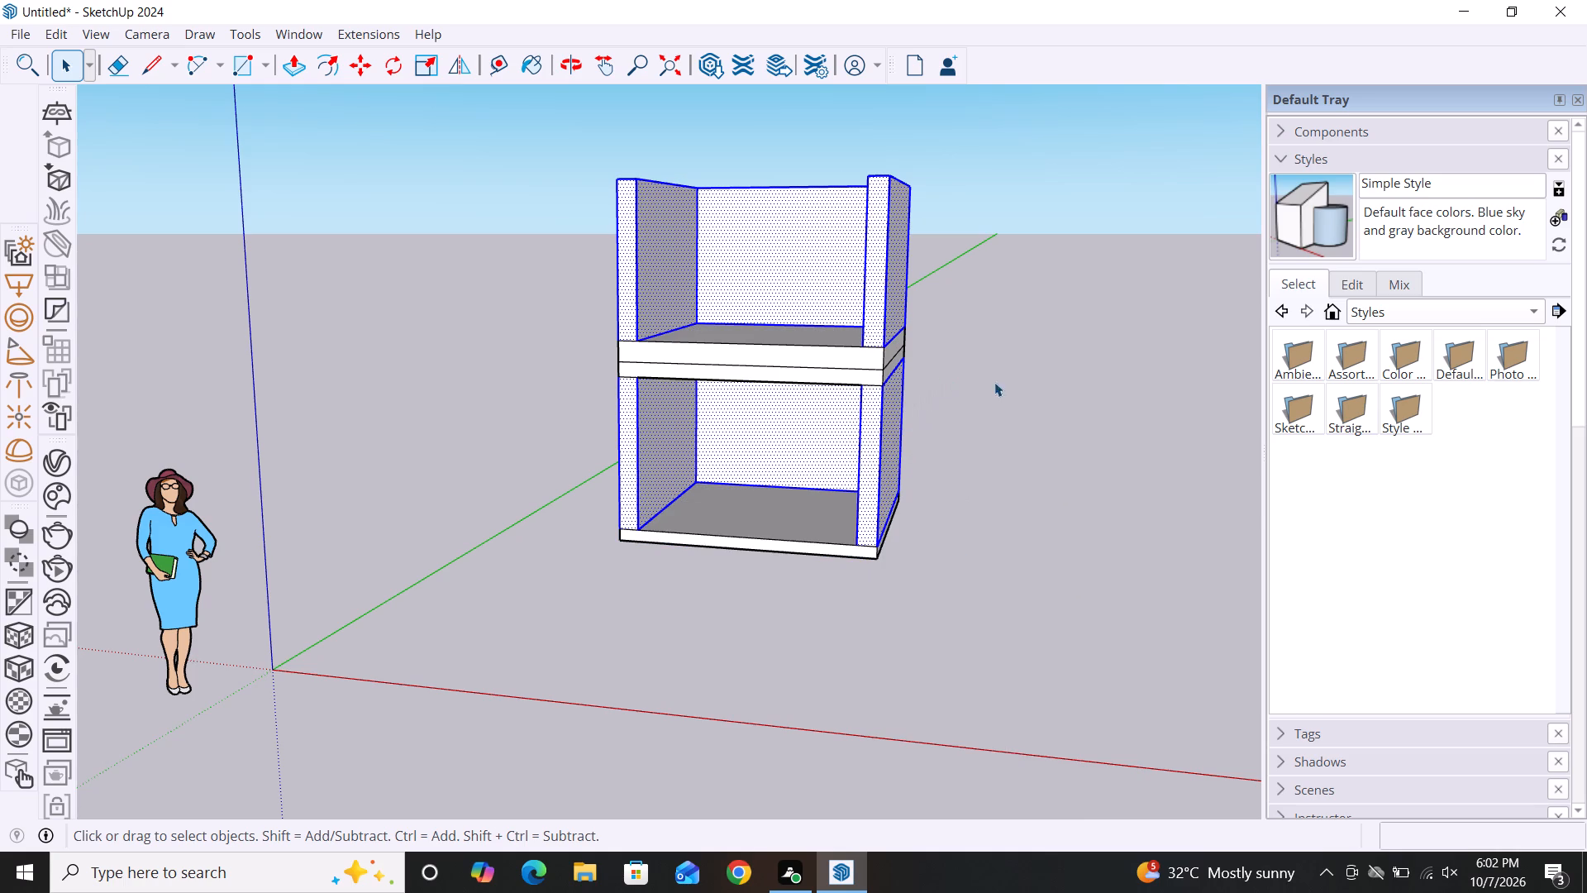
pyautogui.click(1000, 373)
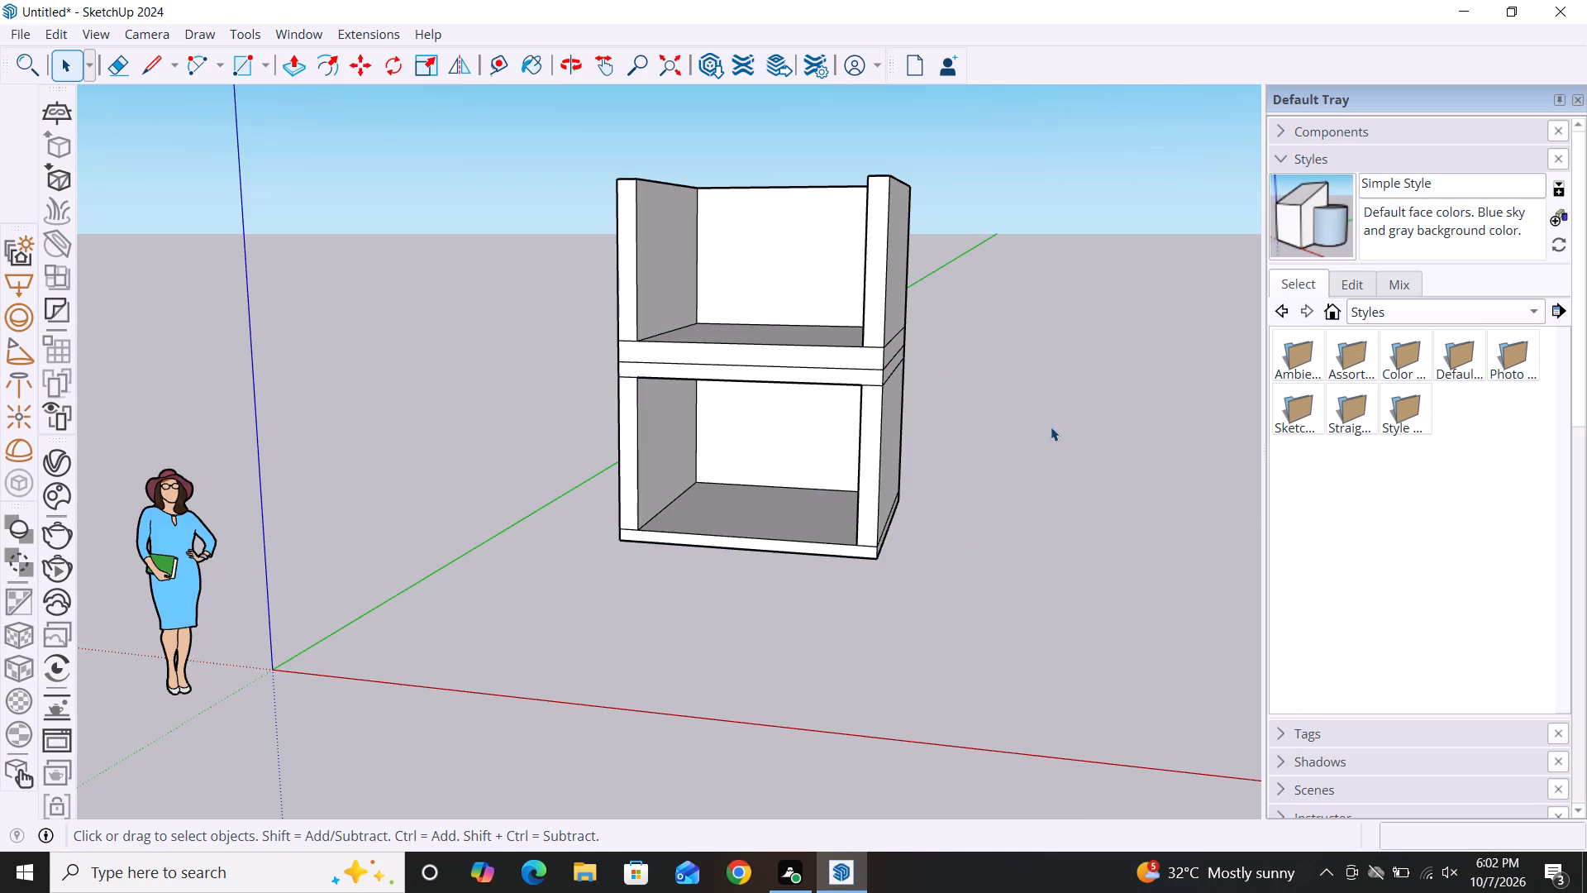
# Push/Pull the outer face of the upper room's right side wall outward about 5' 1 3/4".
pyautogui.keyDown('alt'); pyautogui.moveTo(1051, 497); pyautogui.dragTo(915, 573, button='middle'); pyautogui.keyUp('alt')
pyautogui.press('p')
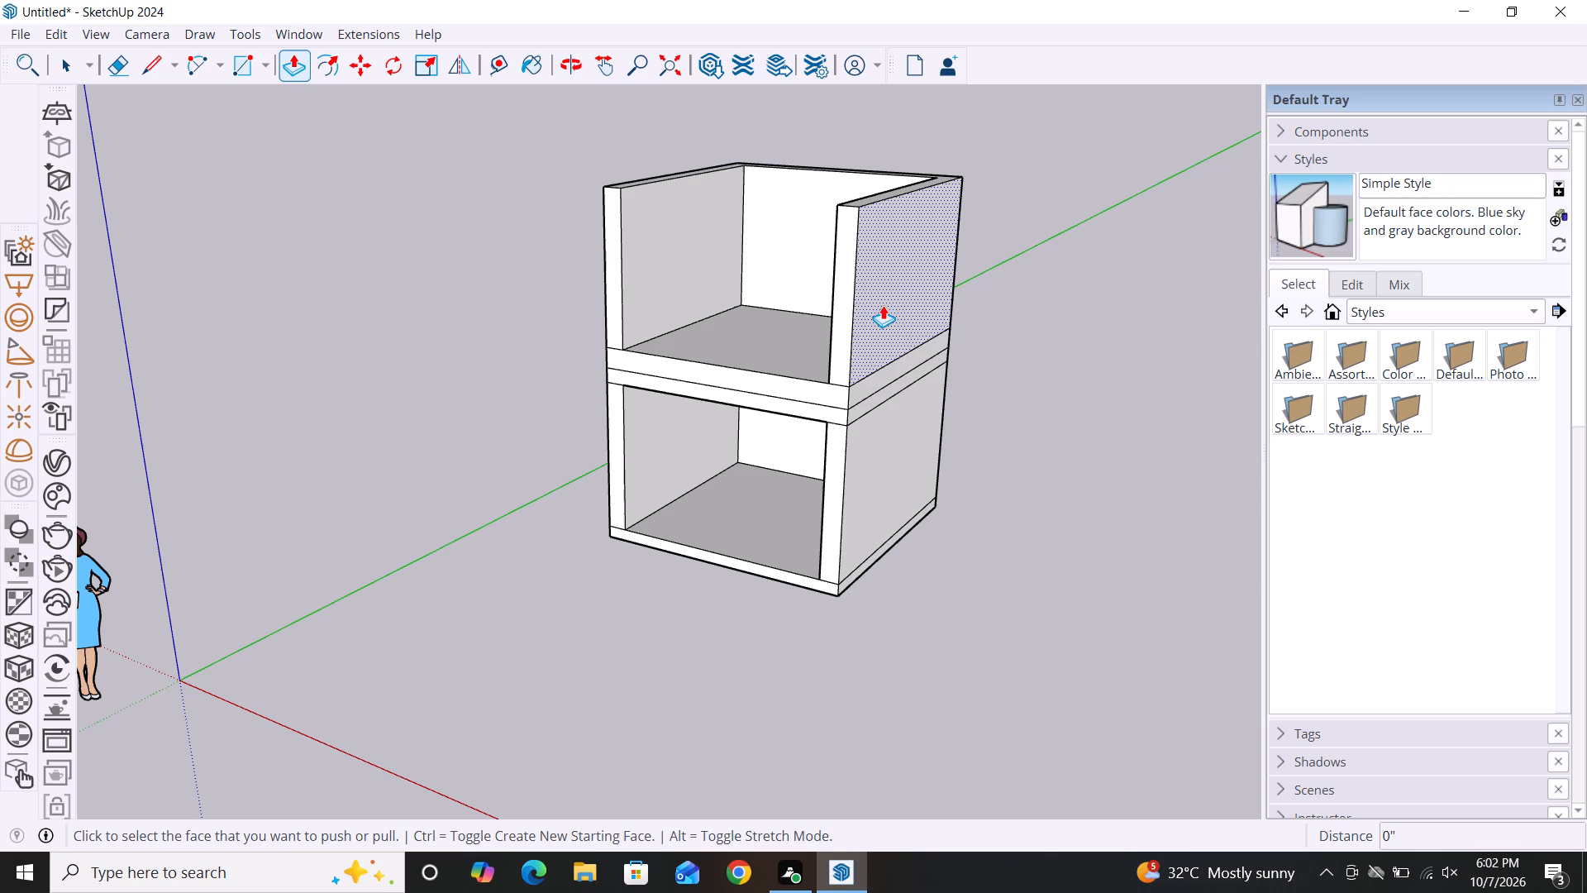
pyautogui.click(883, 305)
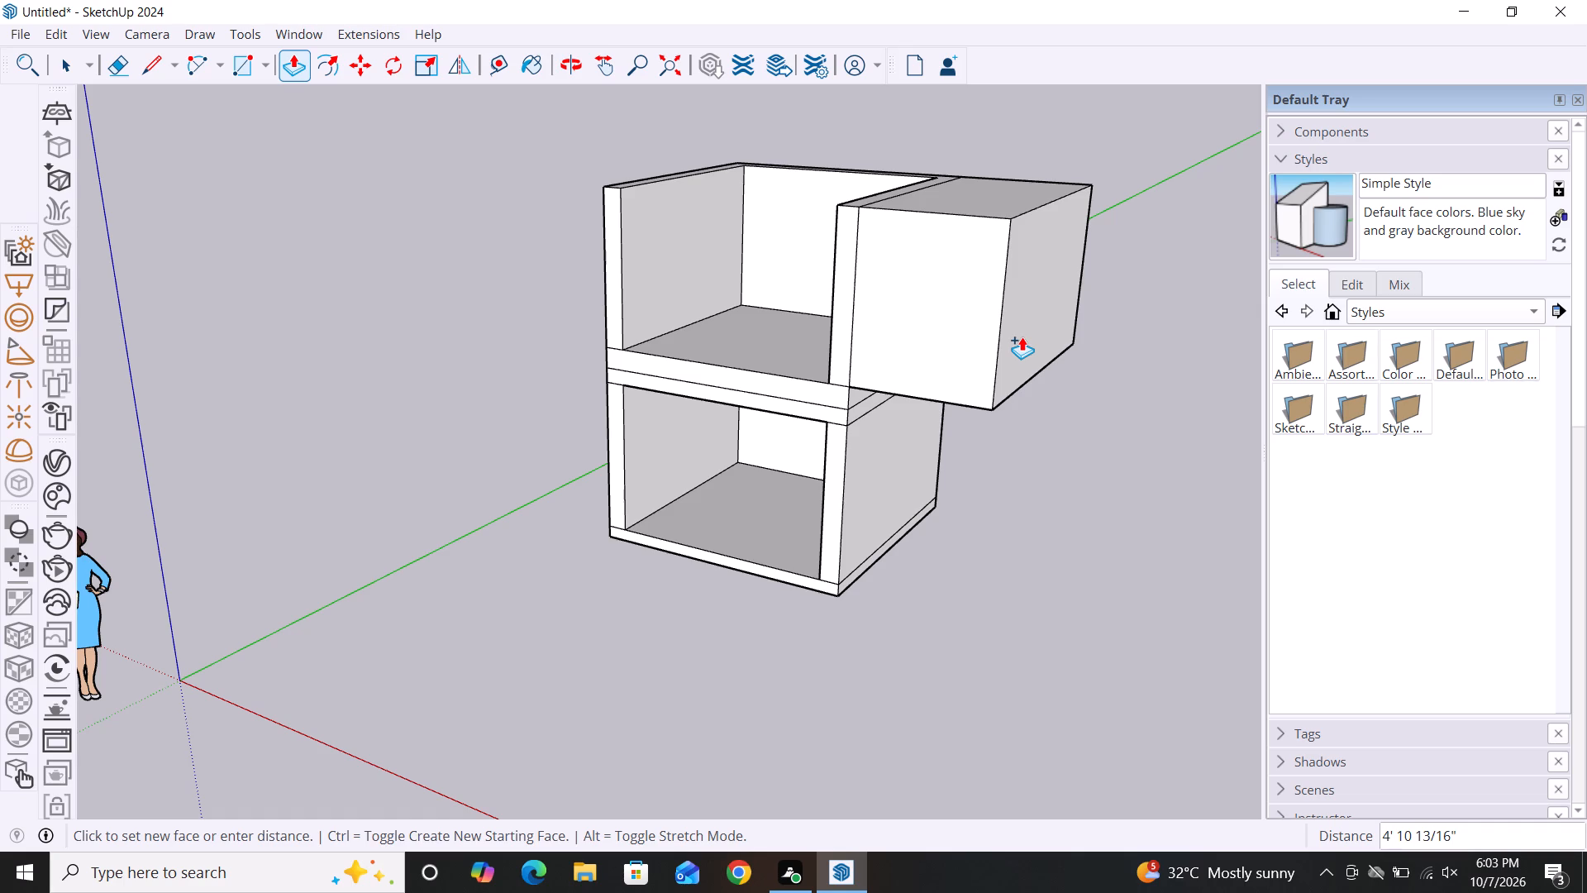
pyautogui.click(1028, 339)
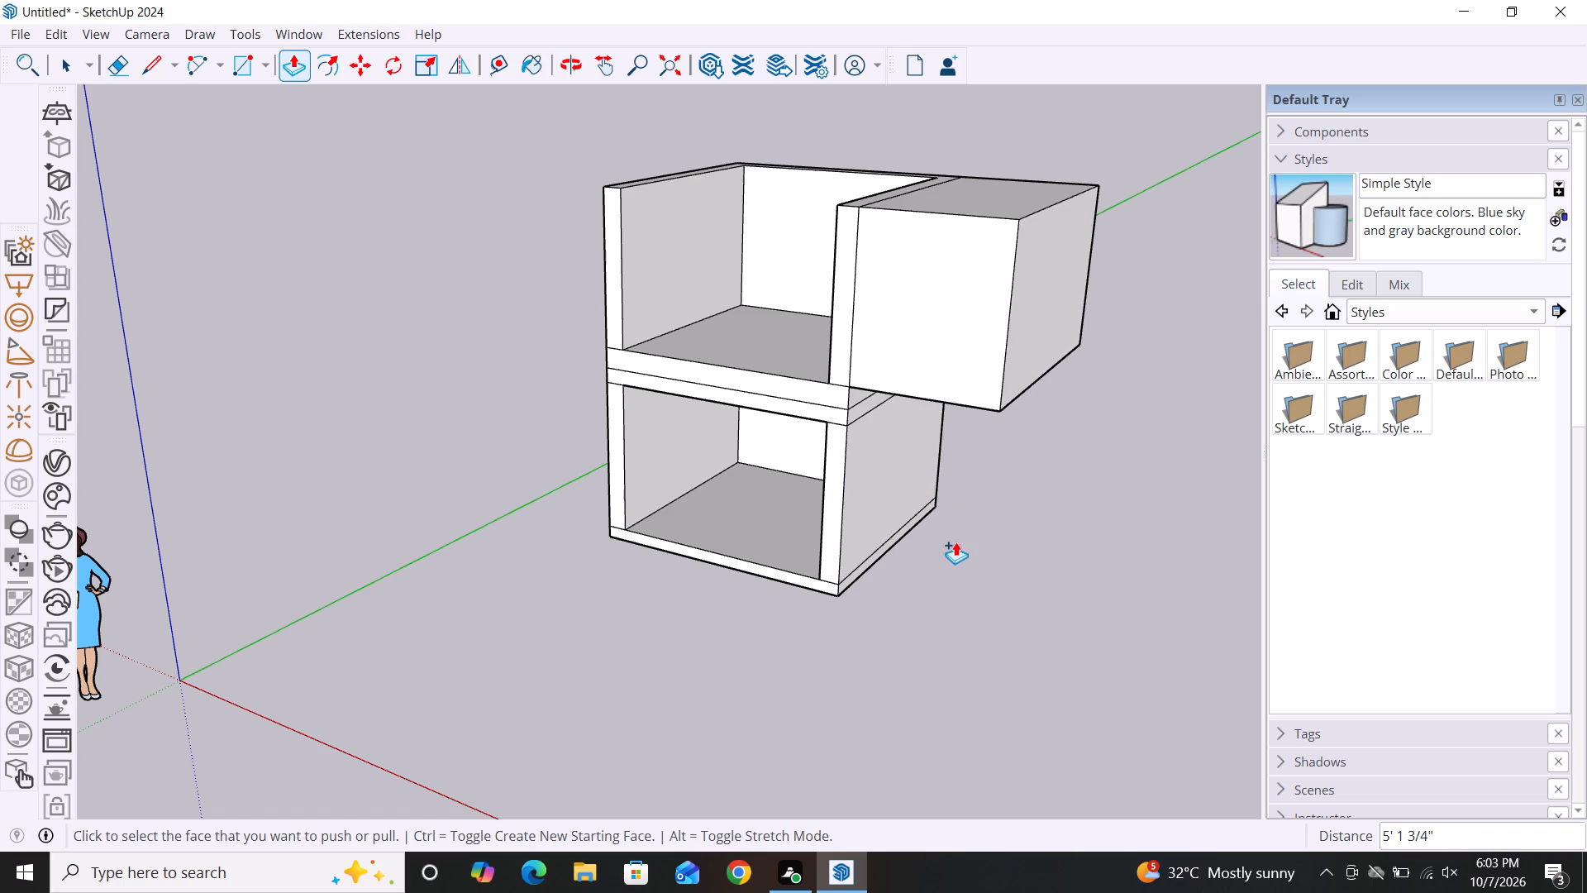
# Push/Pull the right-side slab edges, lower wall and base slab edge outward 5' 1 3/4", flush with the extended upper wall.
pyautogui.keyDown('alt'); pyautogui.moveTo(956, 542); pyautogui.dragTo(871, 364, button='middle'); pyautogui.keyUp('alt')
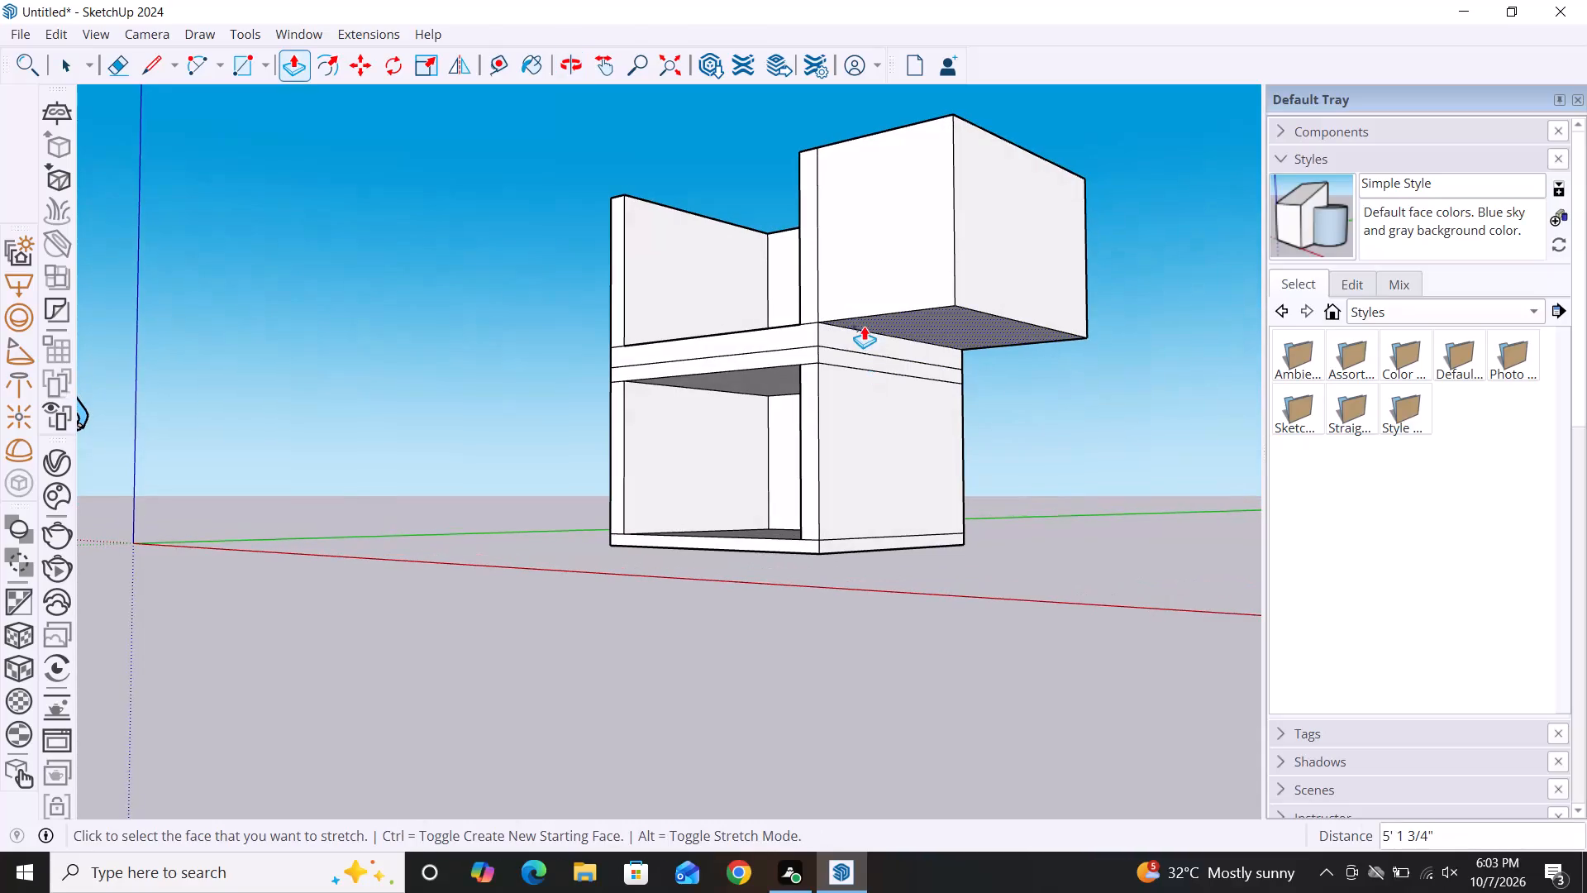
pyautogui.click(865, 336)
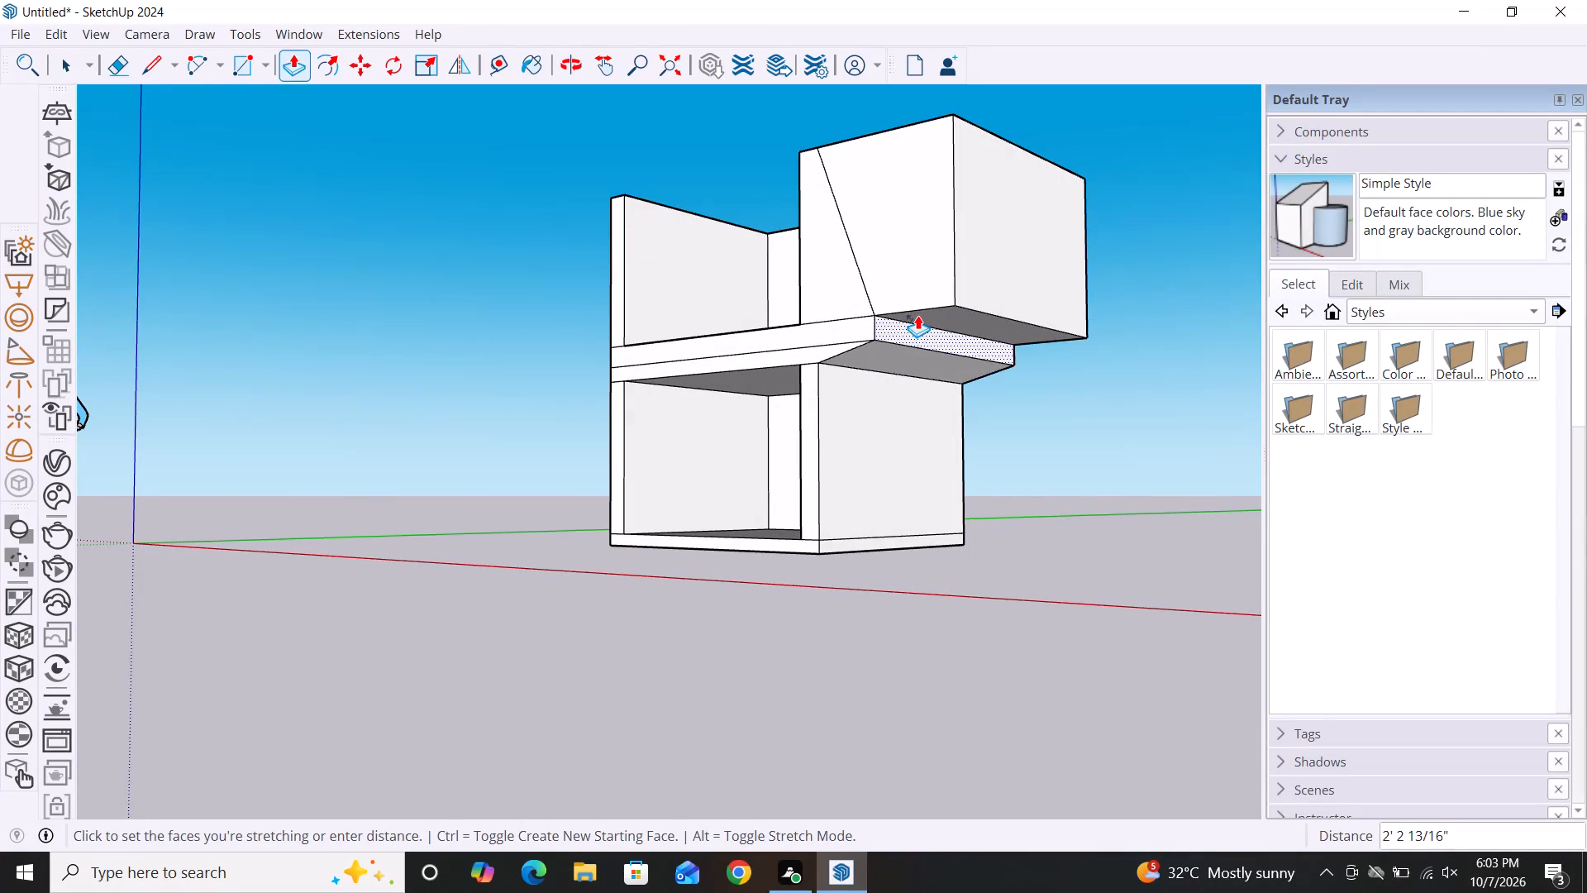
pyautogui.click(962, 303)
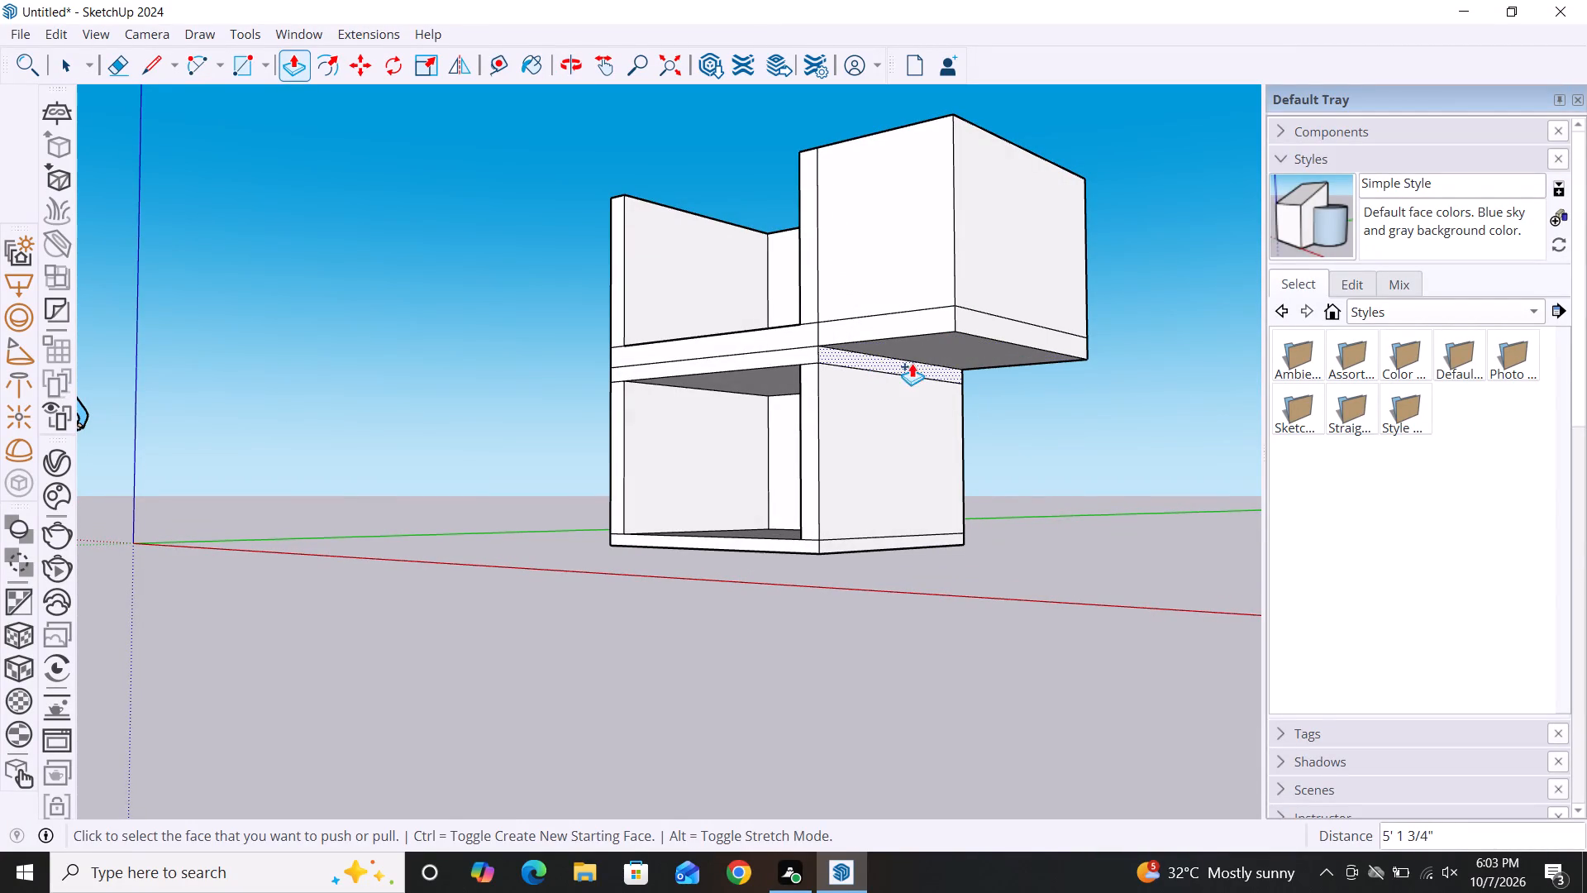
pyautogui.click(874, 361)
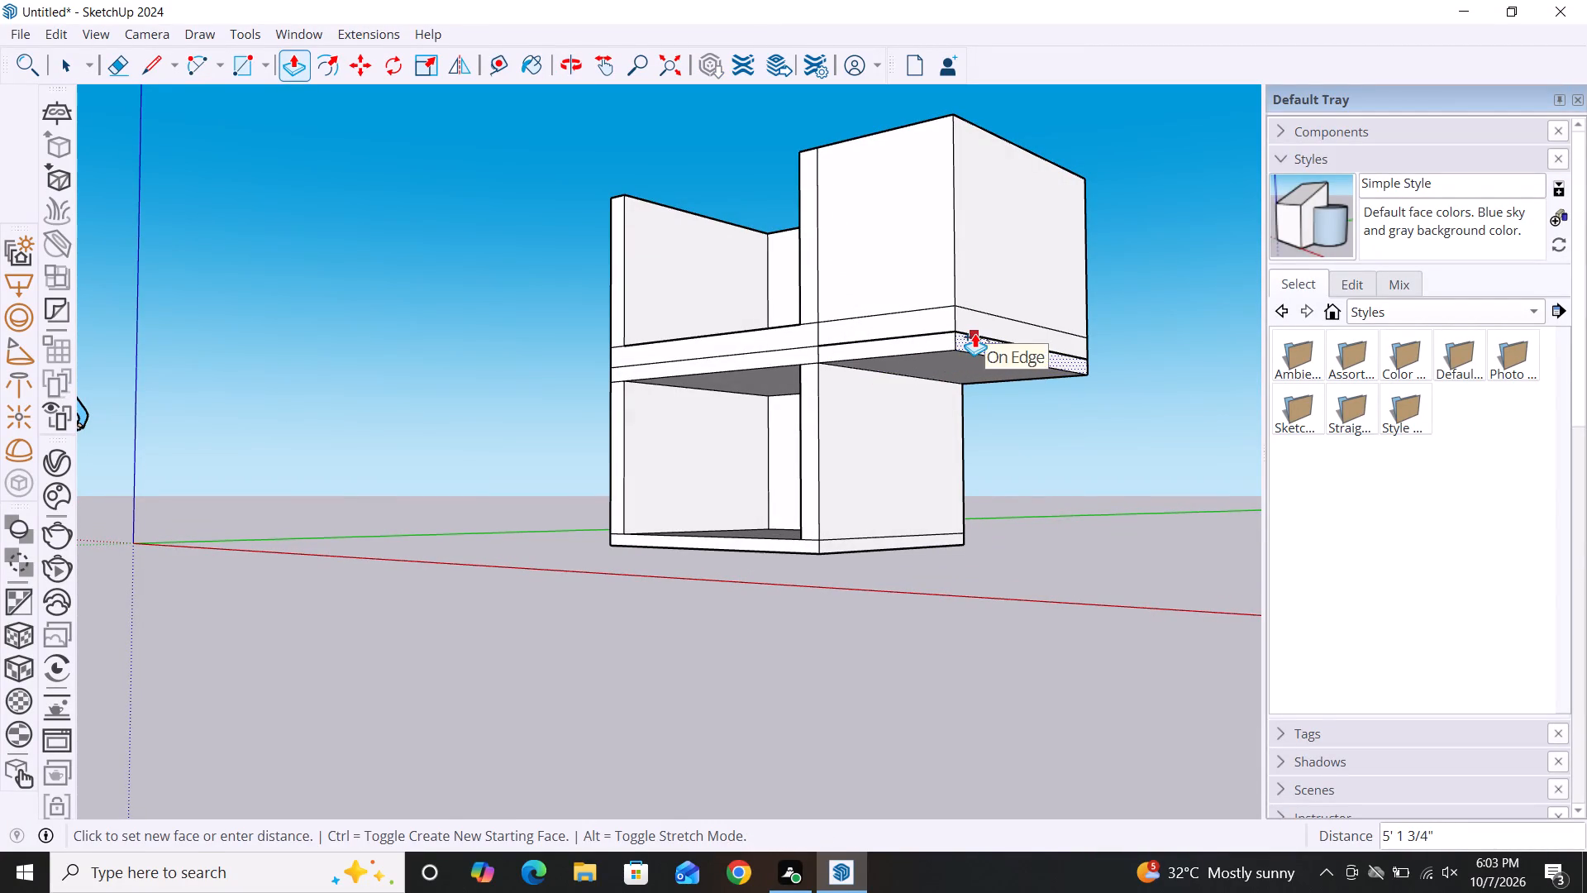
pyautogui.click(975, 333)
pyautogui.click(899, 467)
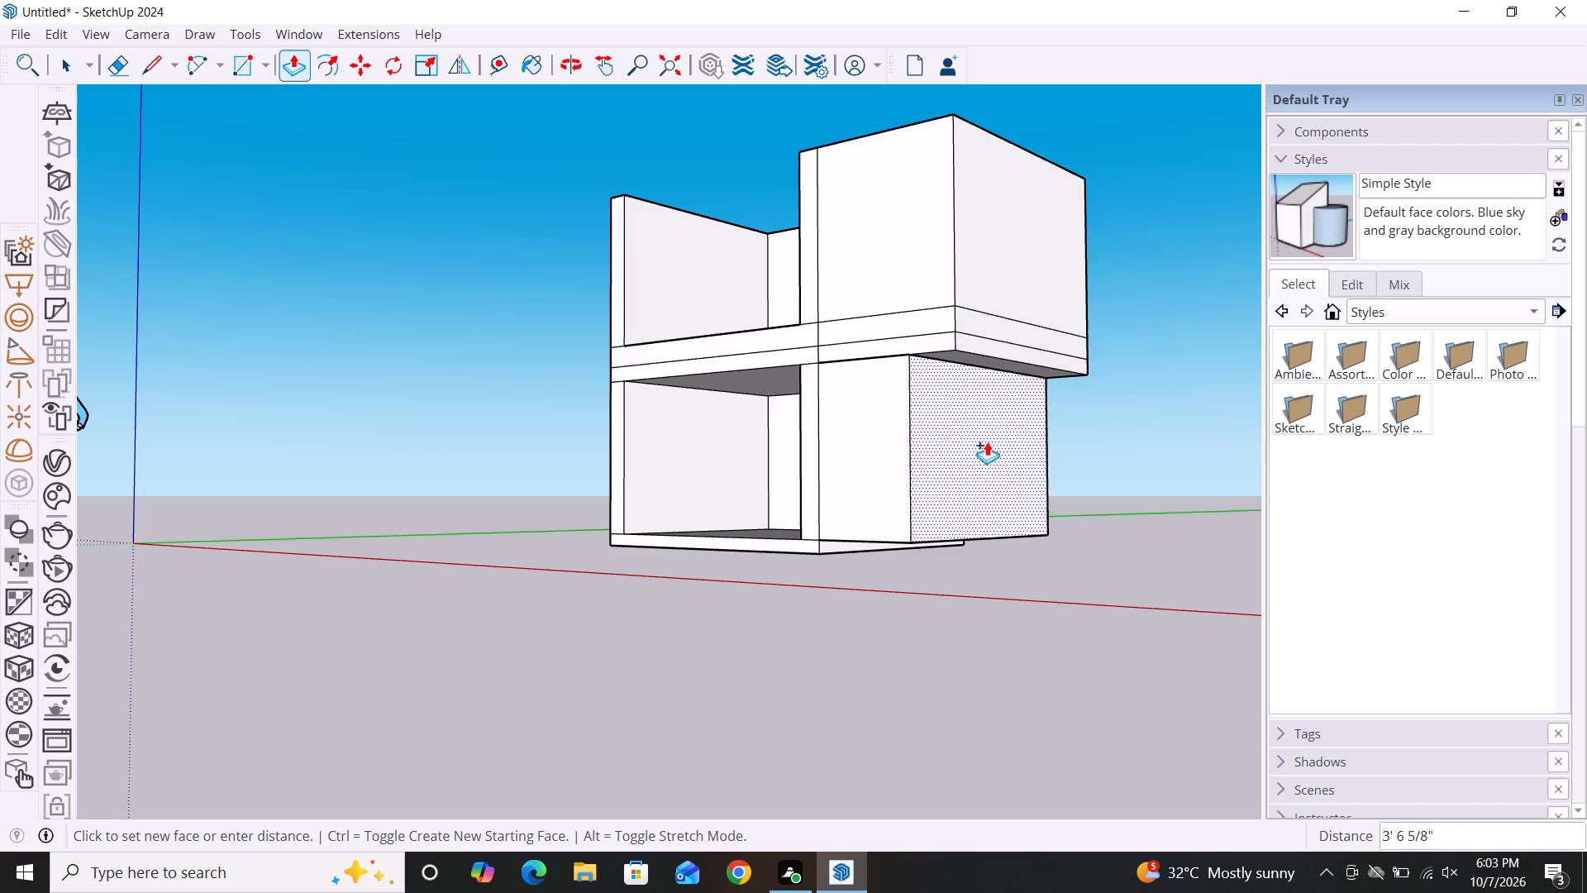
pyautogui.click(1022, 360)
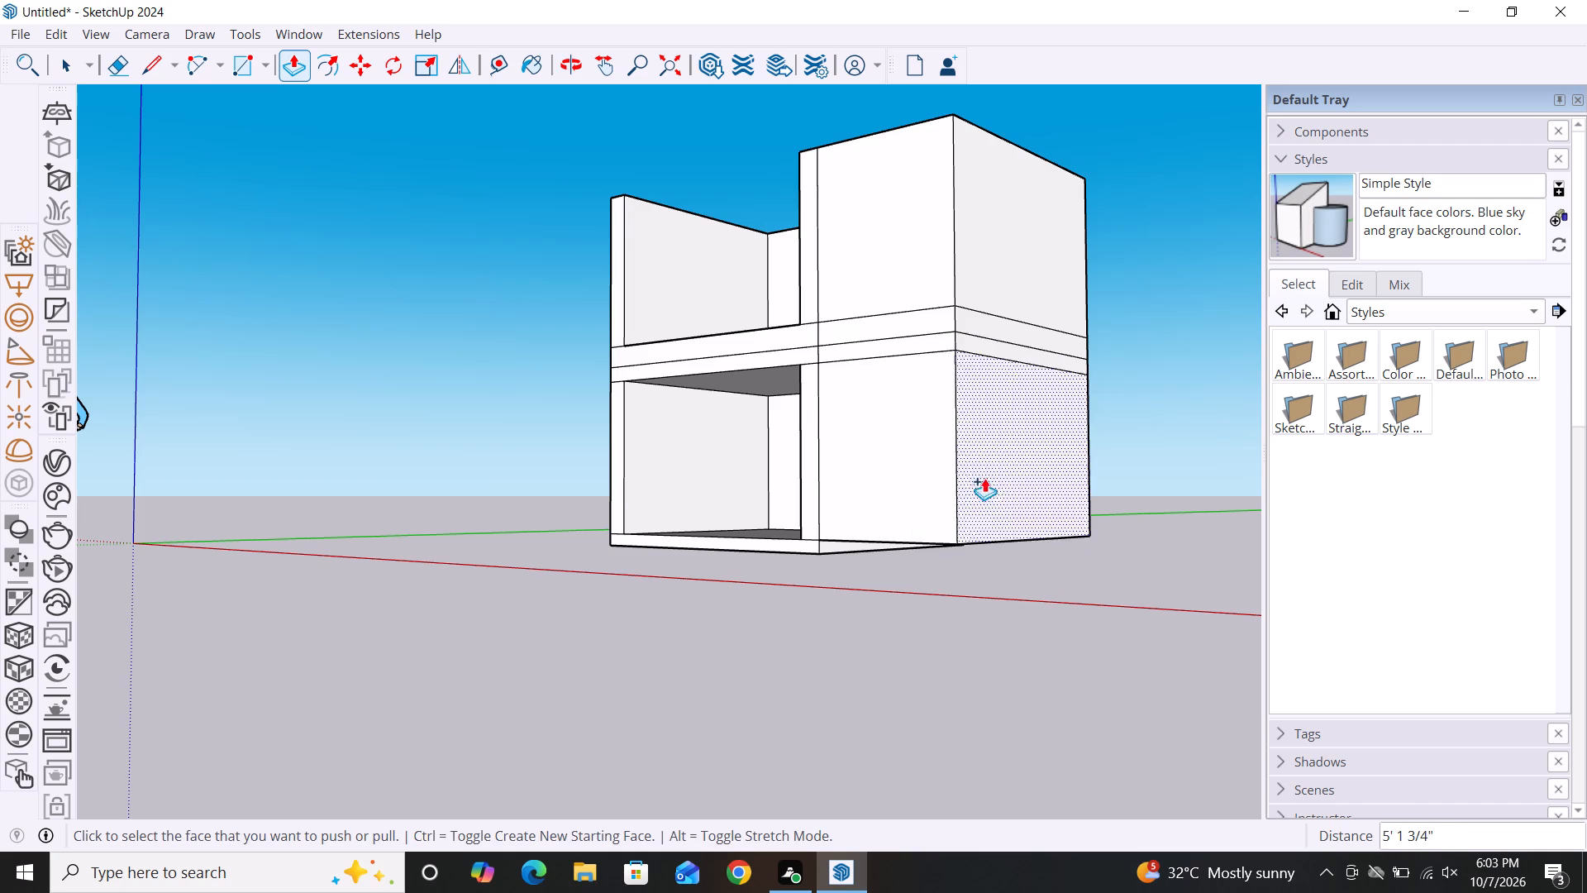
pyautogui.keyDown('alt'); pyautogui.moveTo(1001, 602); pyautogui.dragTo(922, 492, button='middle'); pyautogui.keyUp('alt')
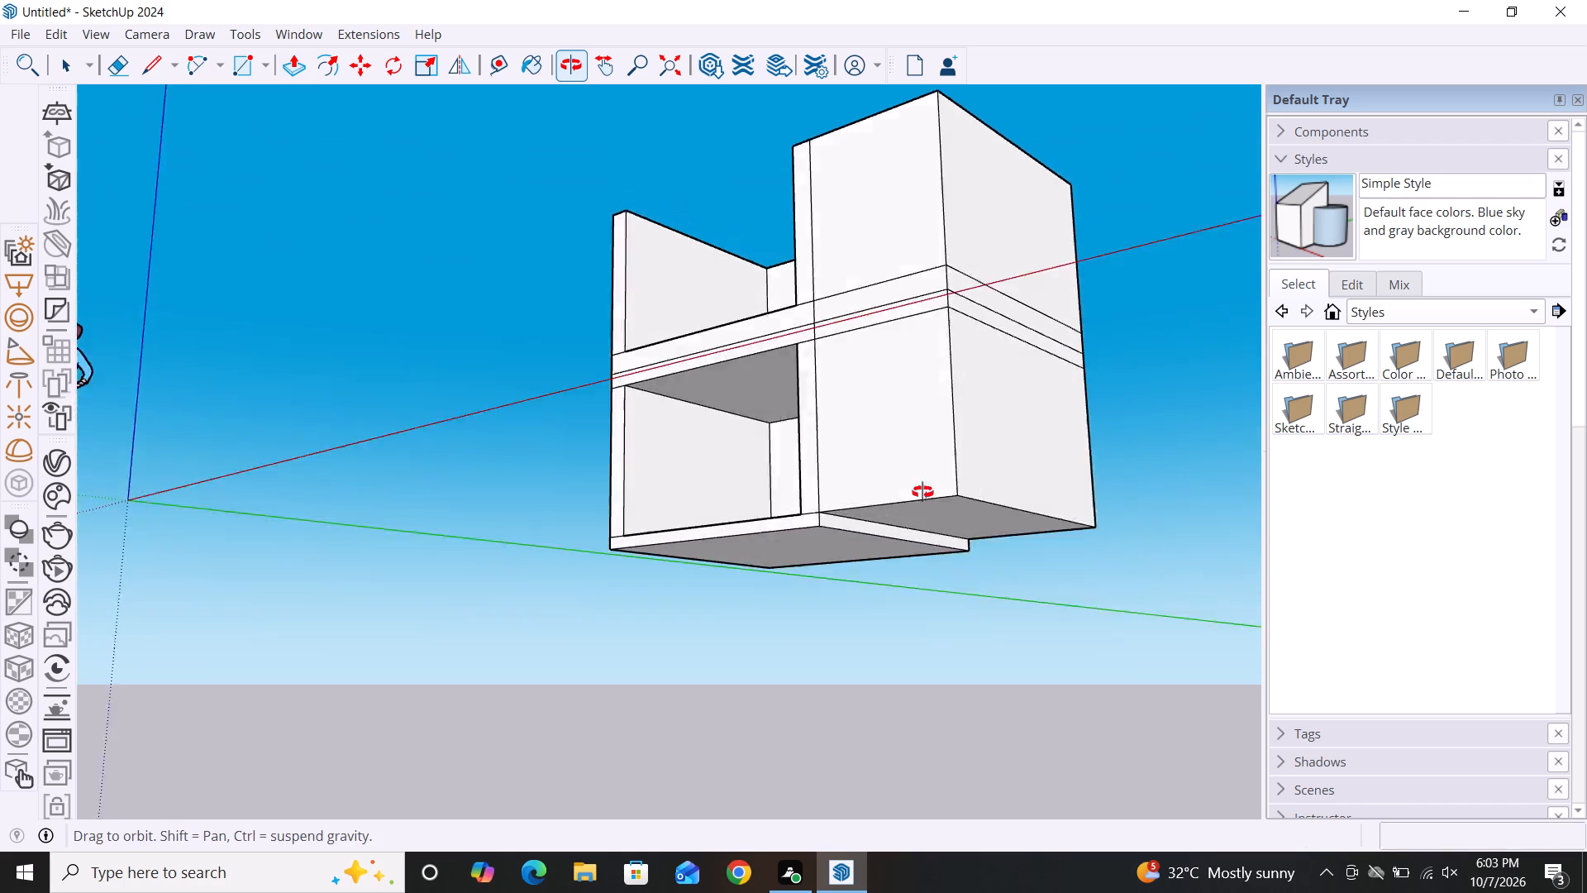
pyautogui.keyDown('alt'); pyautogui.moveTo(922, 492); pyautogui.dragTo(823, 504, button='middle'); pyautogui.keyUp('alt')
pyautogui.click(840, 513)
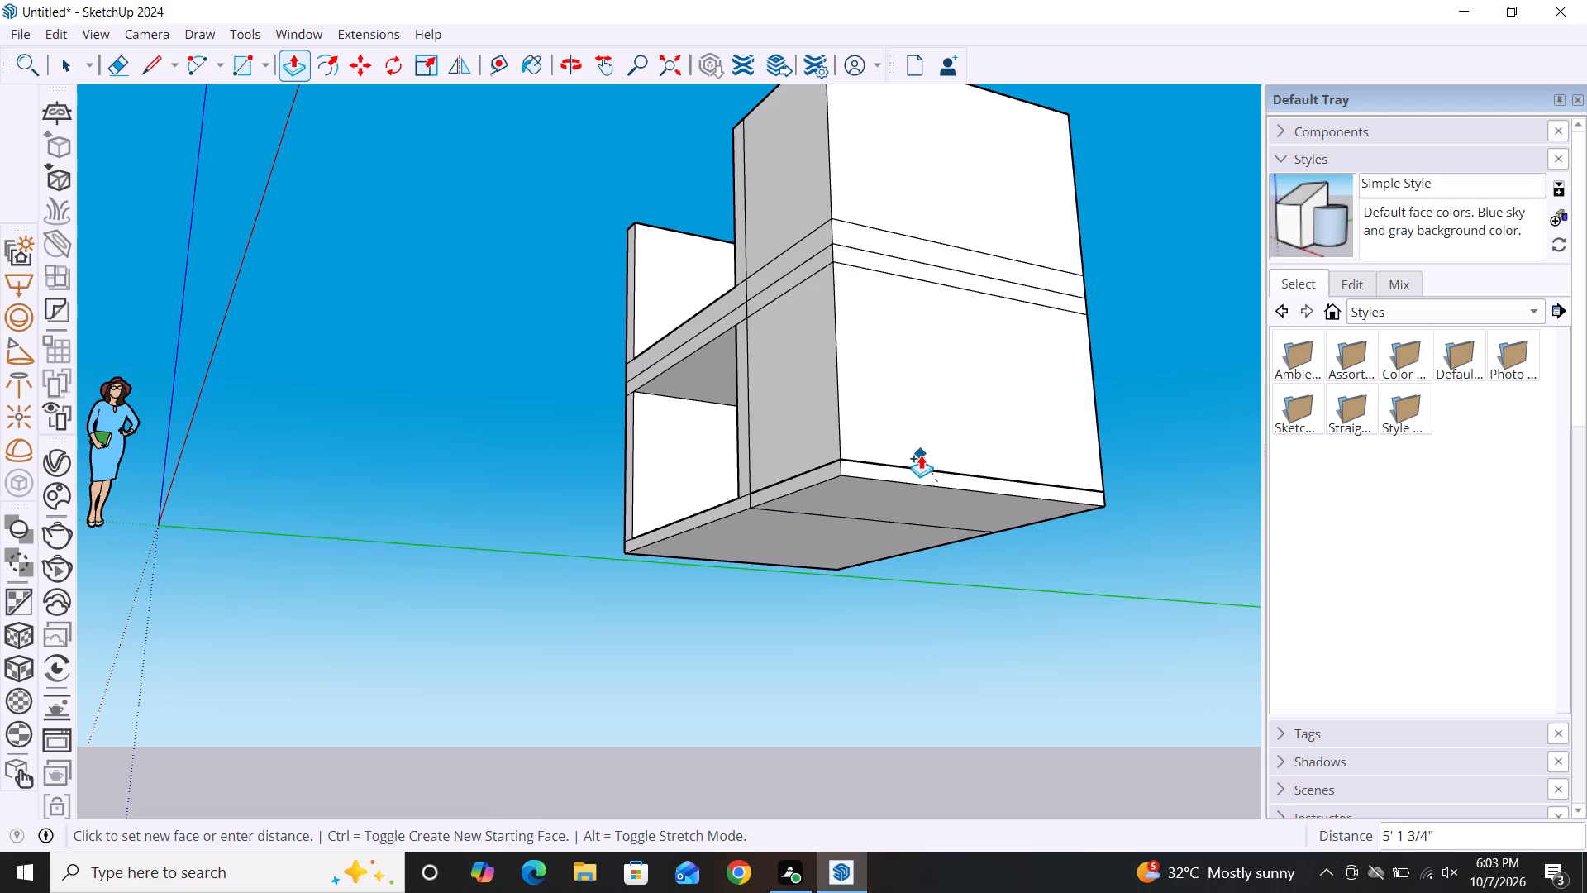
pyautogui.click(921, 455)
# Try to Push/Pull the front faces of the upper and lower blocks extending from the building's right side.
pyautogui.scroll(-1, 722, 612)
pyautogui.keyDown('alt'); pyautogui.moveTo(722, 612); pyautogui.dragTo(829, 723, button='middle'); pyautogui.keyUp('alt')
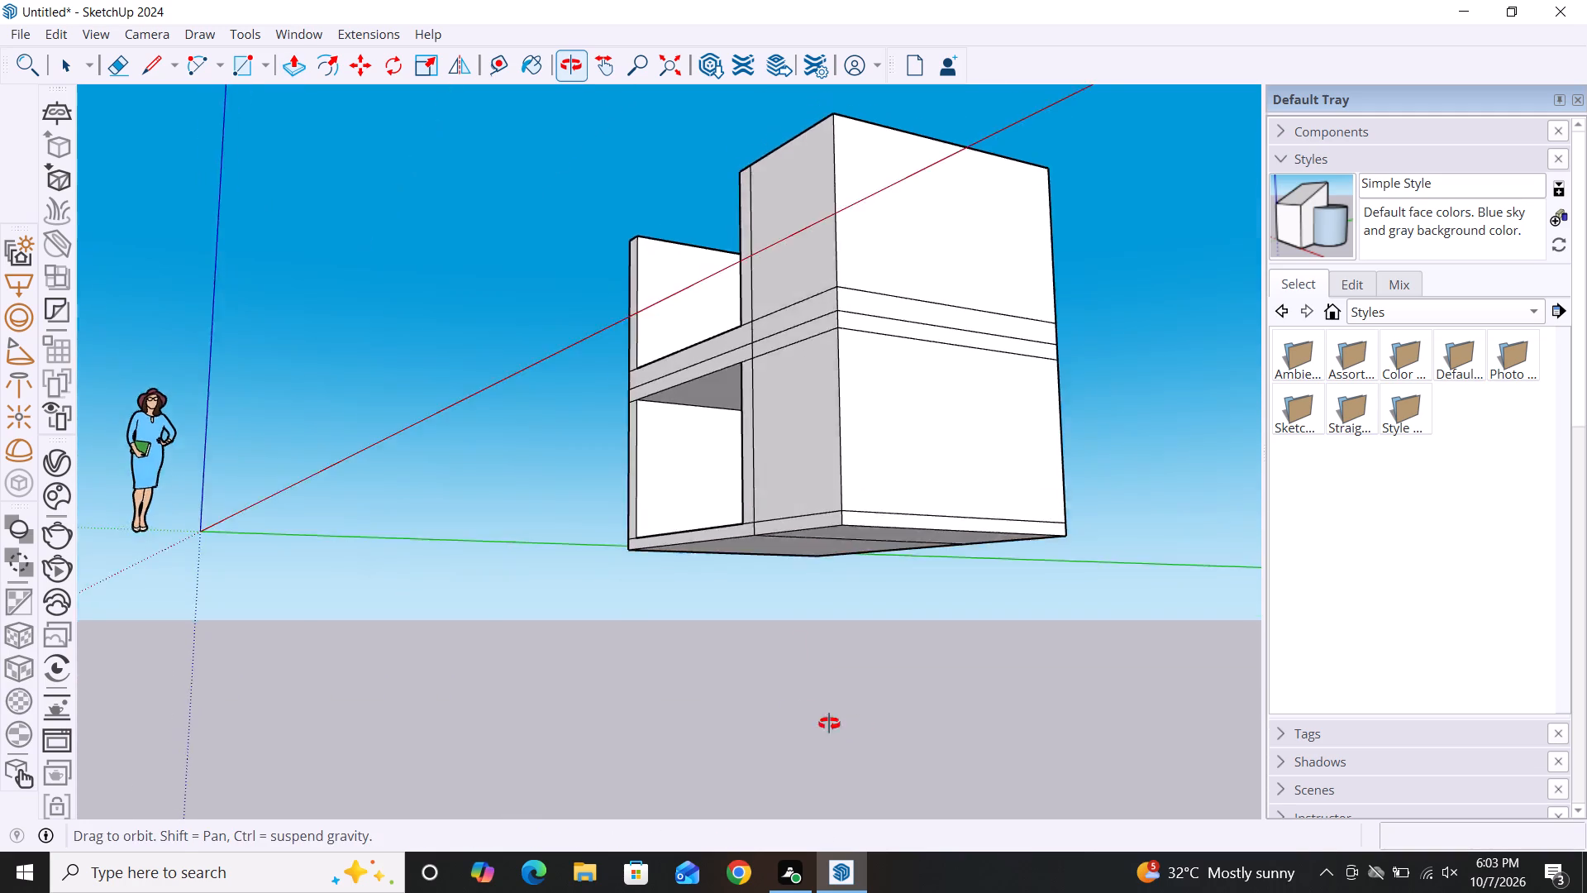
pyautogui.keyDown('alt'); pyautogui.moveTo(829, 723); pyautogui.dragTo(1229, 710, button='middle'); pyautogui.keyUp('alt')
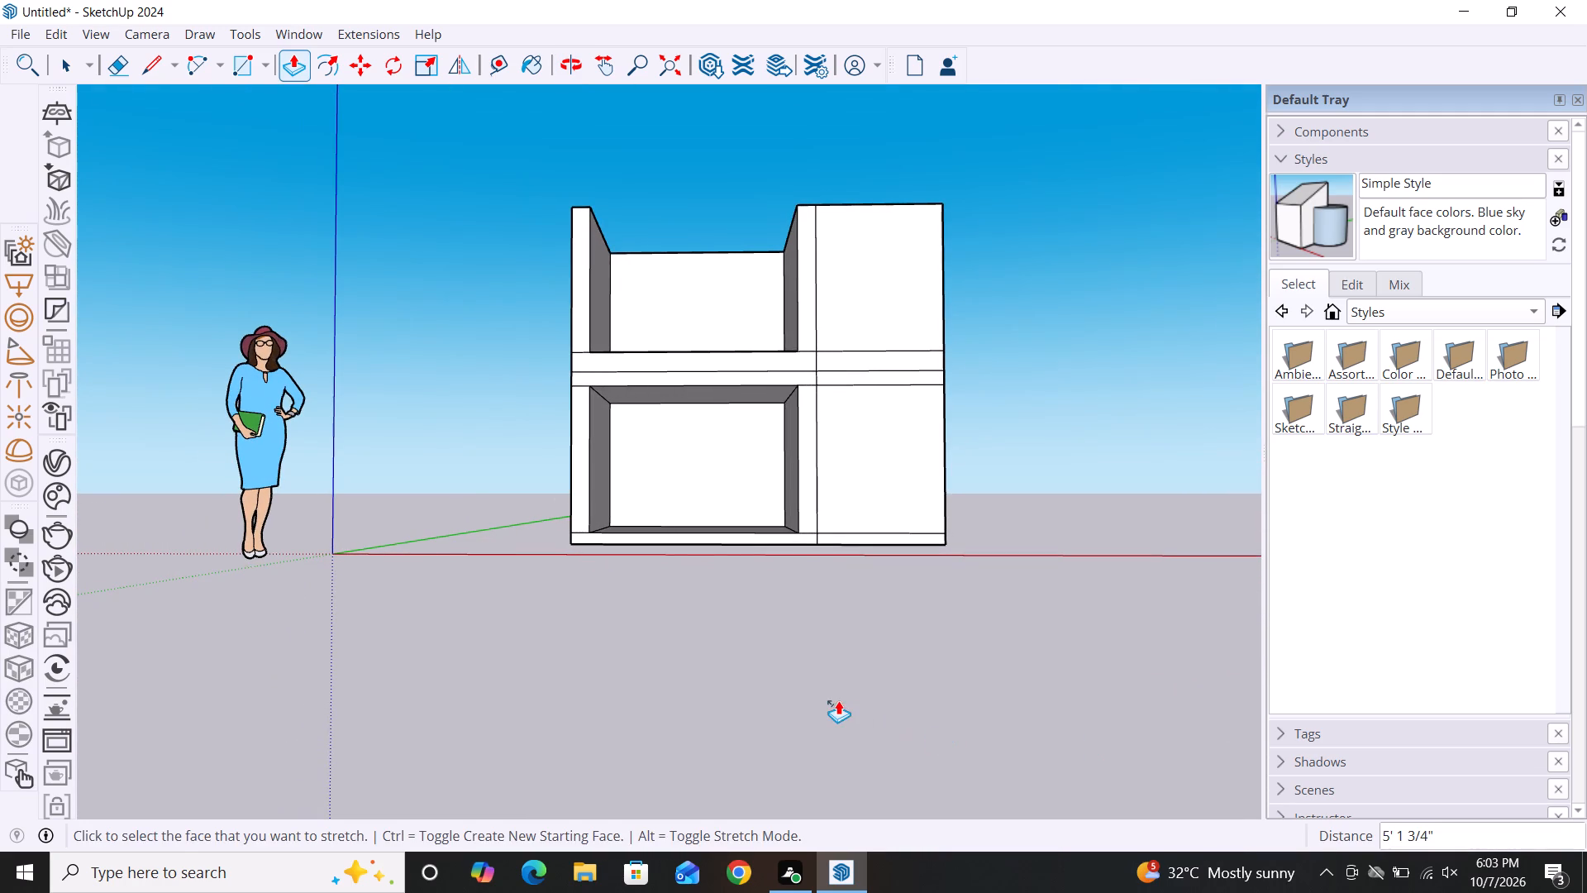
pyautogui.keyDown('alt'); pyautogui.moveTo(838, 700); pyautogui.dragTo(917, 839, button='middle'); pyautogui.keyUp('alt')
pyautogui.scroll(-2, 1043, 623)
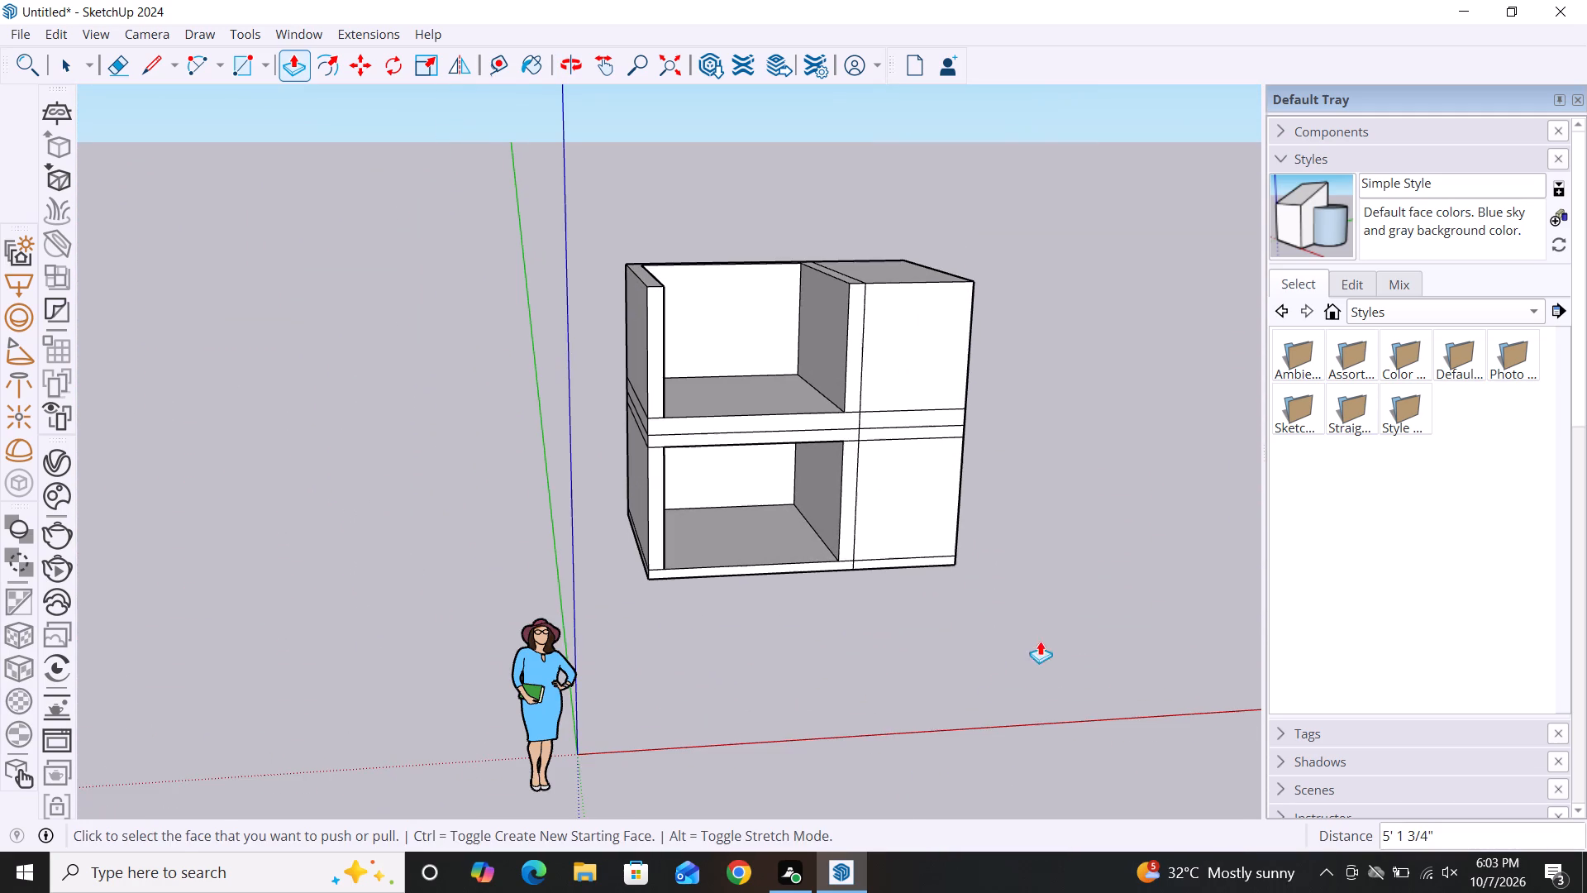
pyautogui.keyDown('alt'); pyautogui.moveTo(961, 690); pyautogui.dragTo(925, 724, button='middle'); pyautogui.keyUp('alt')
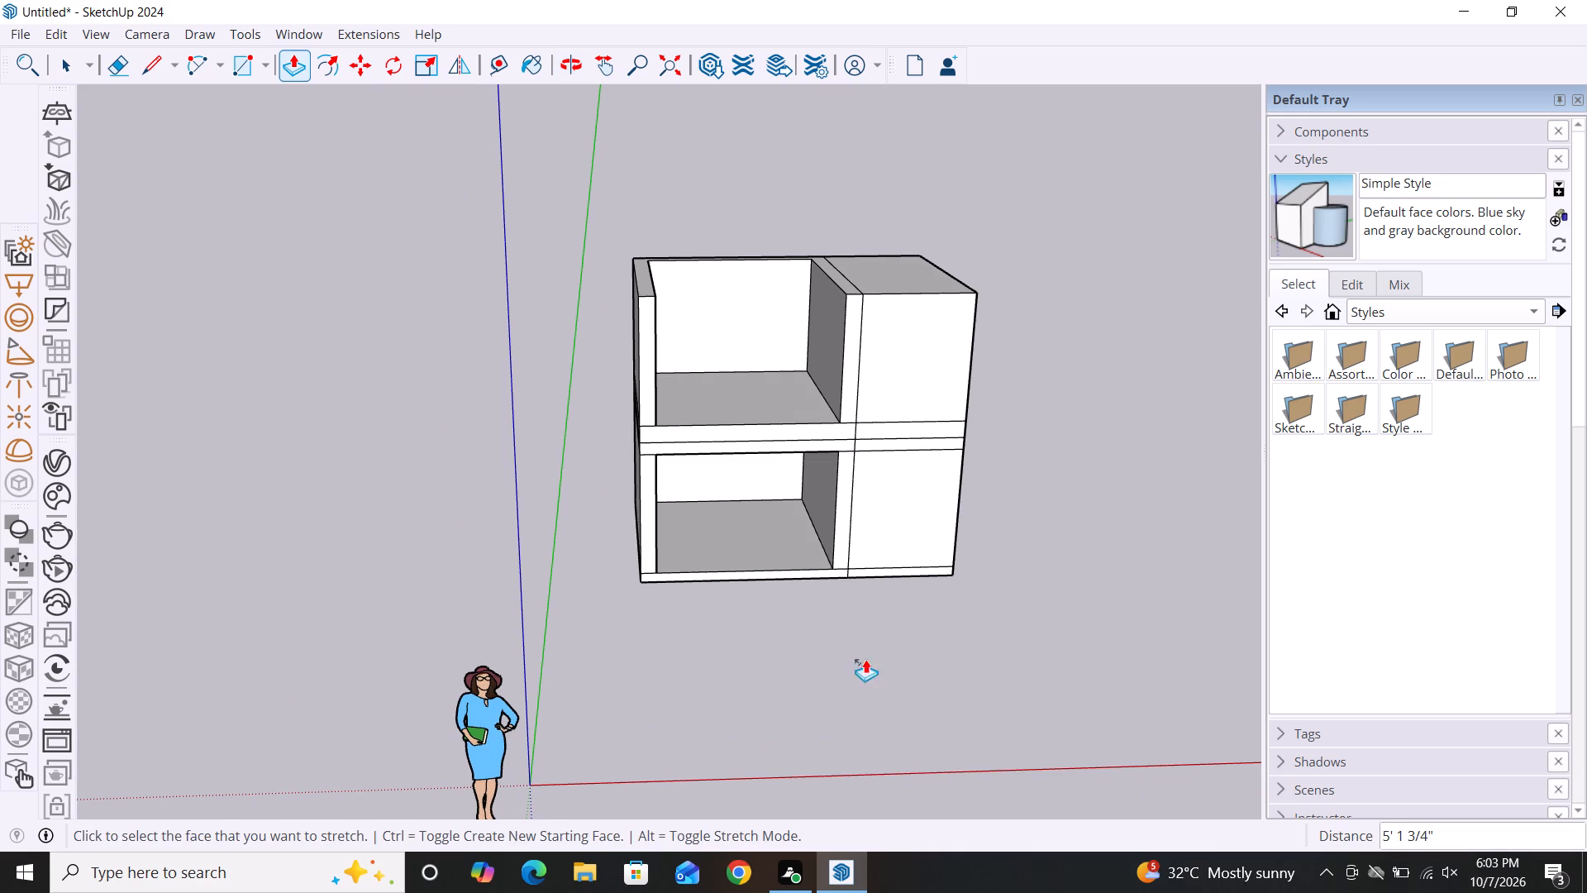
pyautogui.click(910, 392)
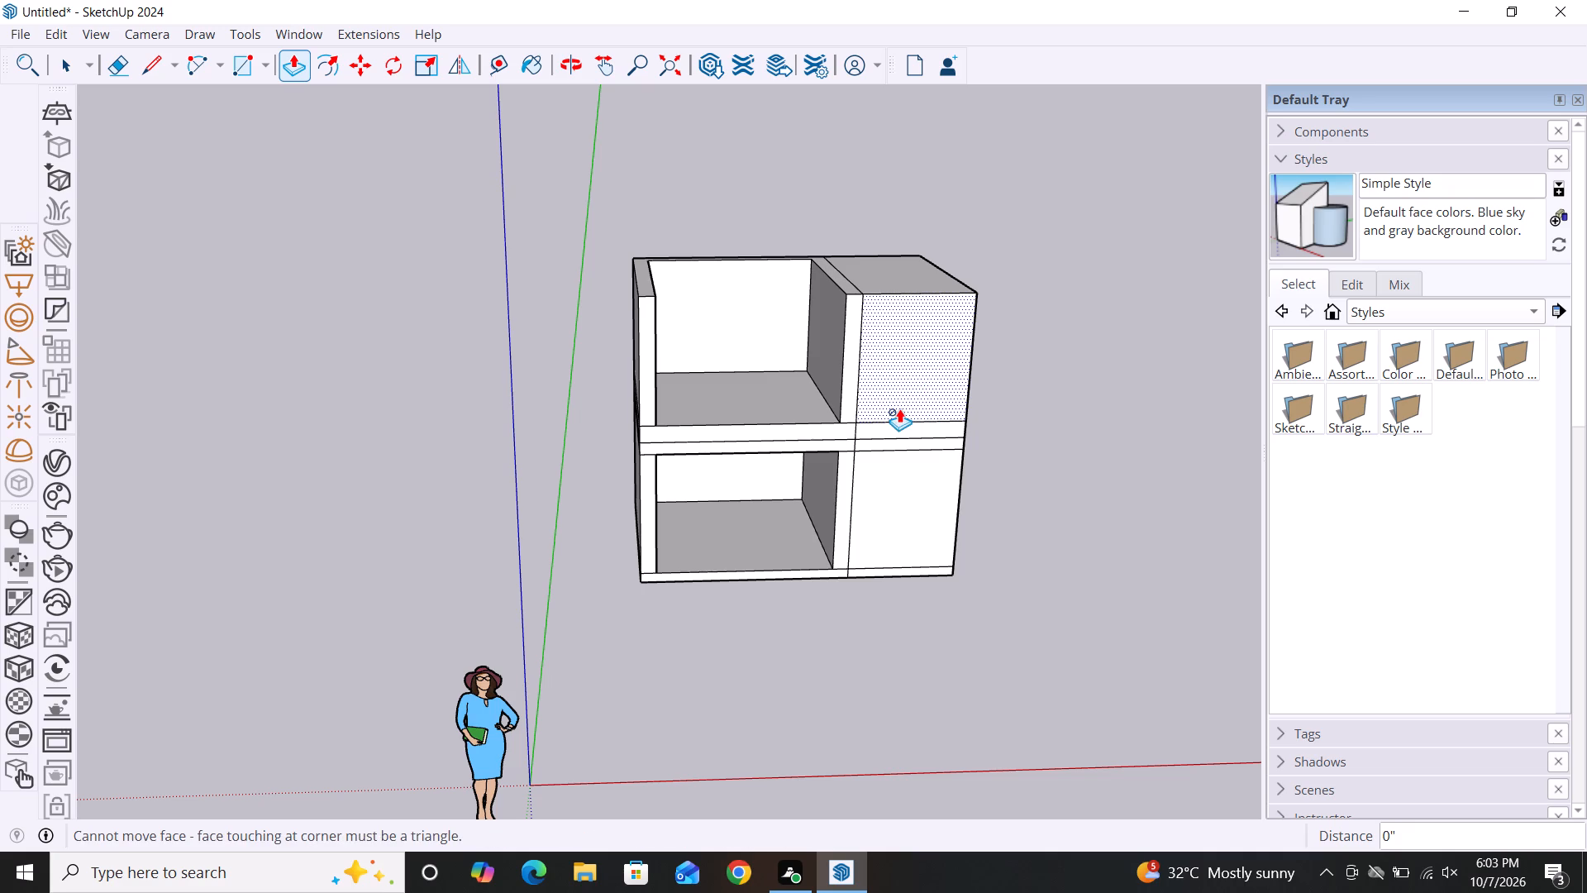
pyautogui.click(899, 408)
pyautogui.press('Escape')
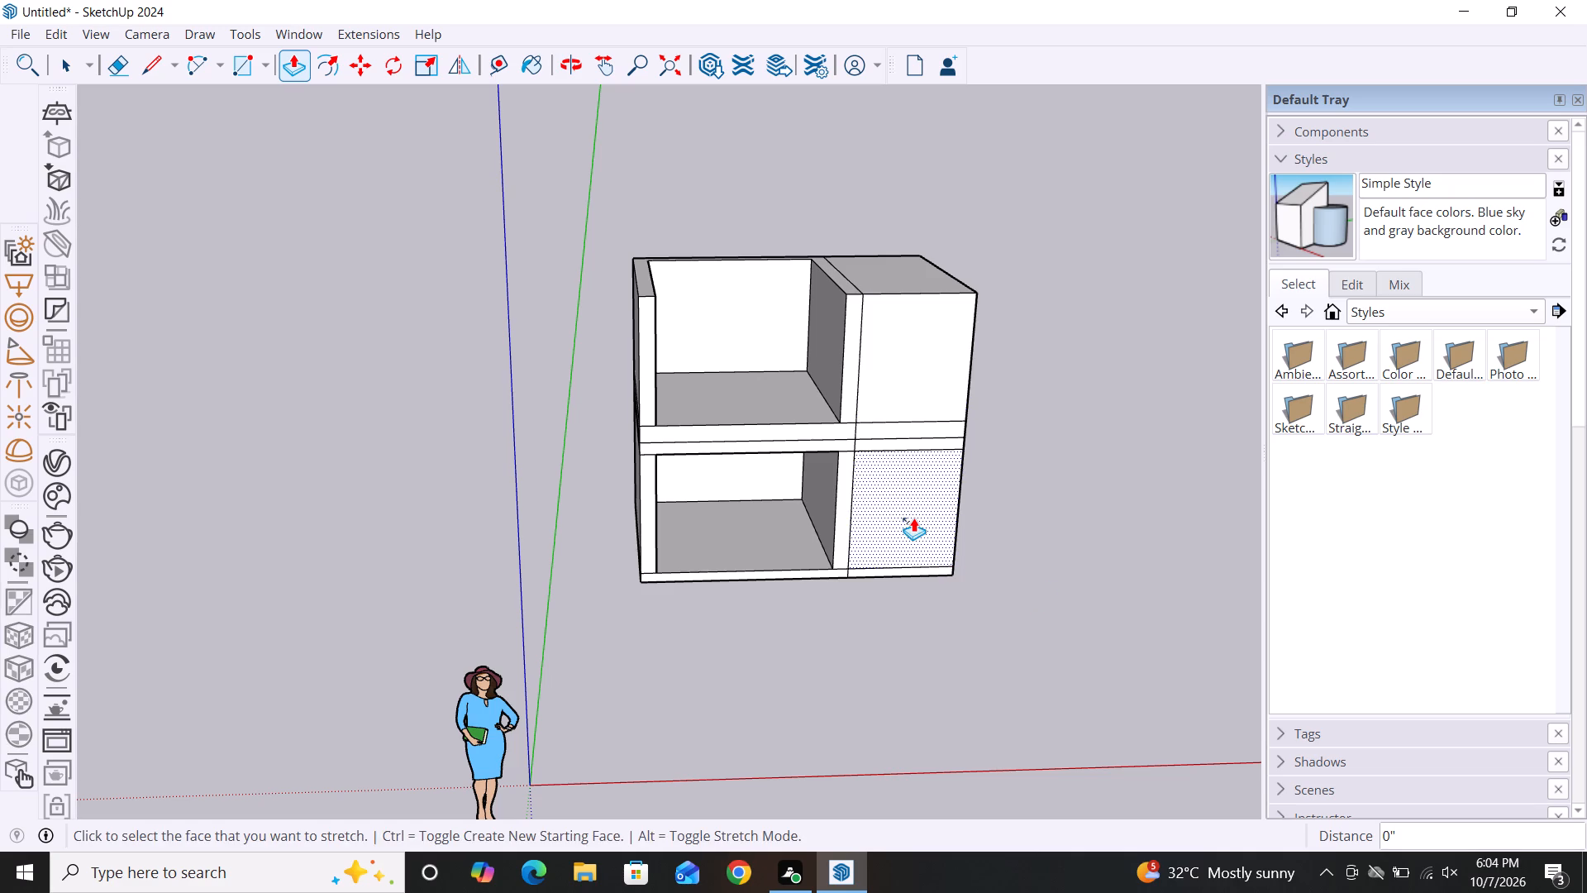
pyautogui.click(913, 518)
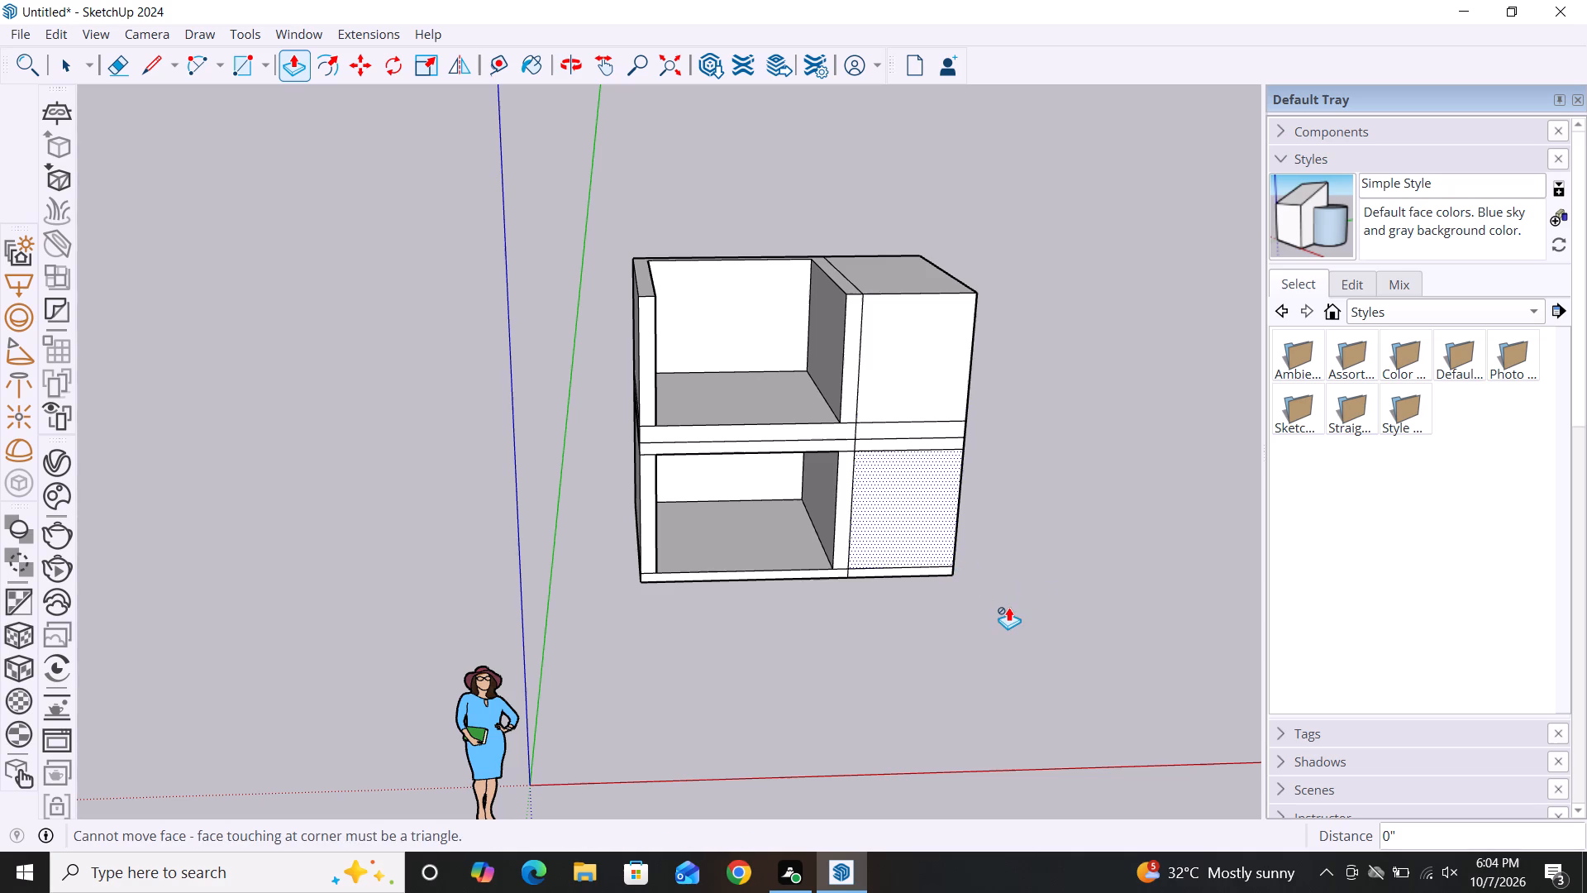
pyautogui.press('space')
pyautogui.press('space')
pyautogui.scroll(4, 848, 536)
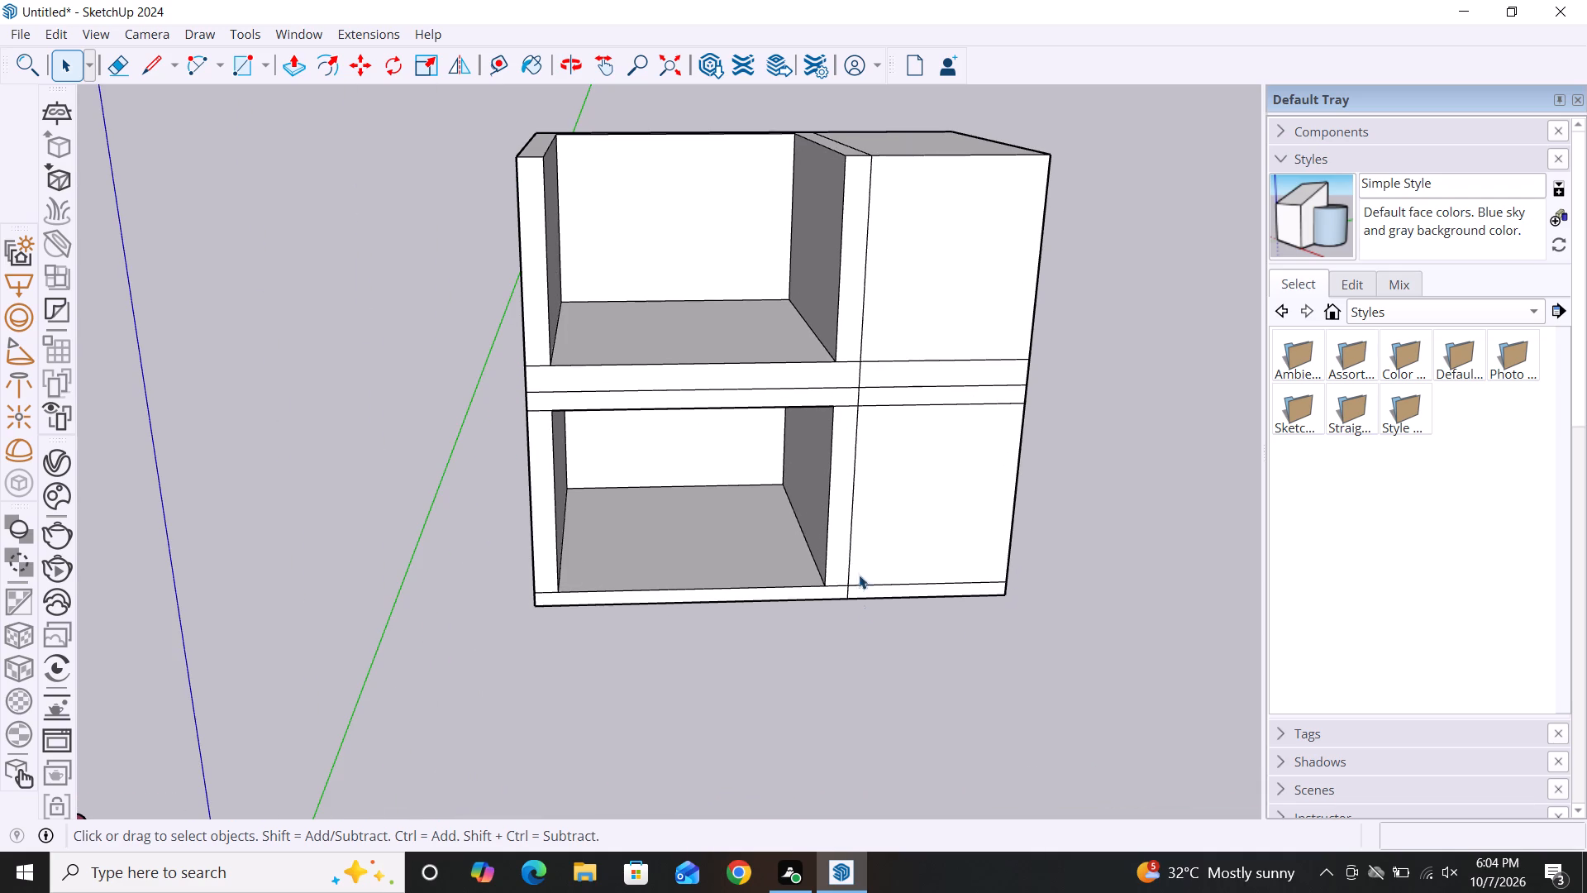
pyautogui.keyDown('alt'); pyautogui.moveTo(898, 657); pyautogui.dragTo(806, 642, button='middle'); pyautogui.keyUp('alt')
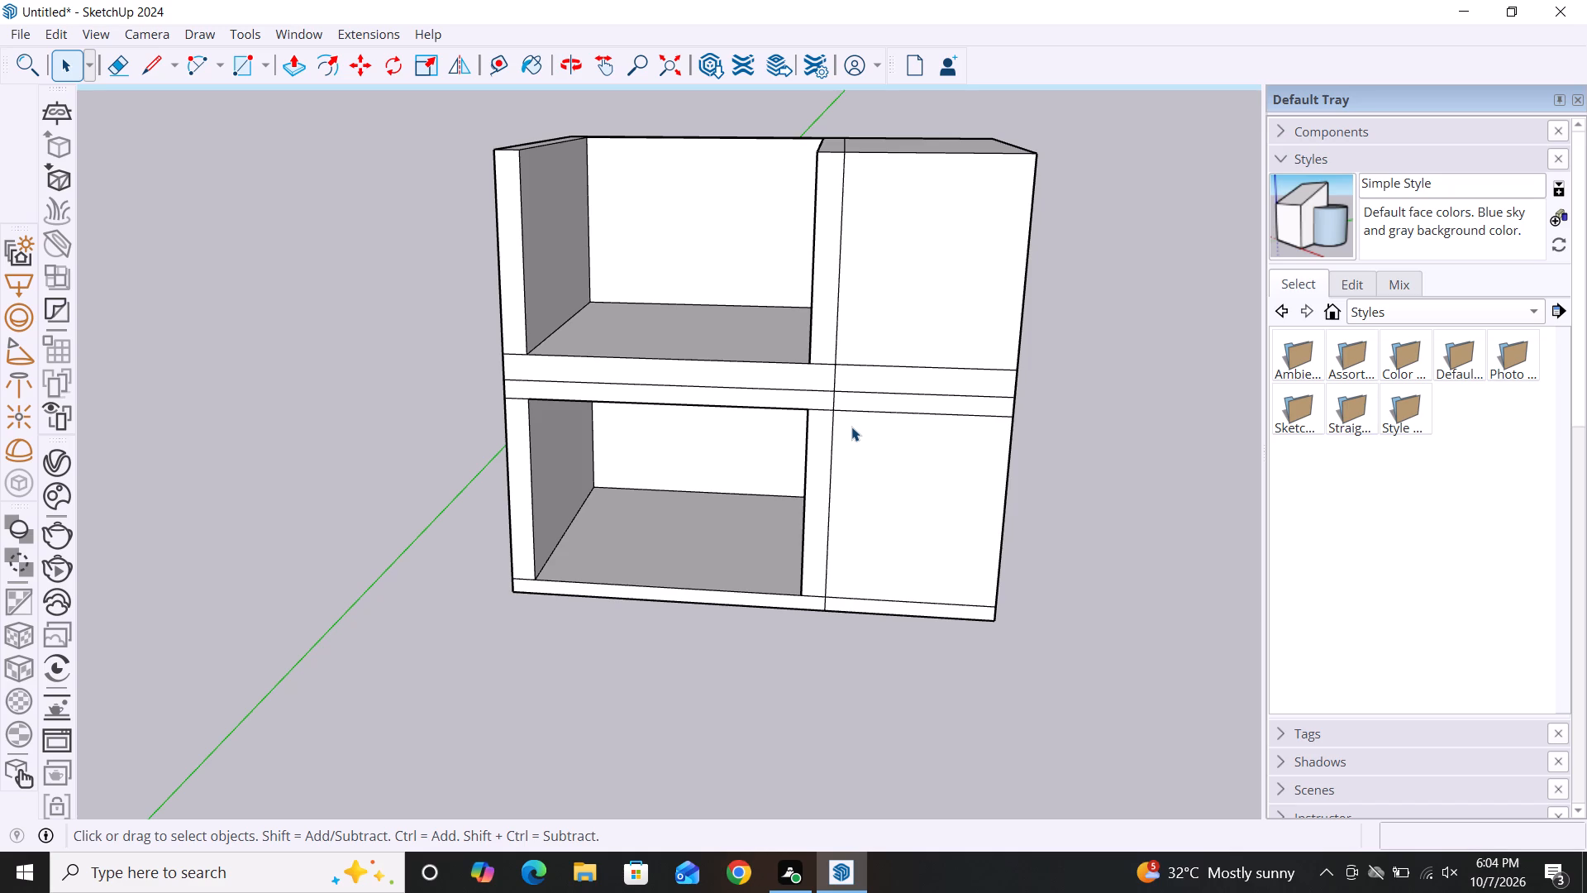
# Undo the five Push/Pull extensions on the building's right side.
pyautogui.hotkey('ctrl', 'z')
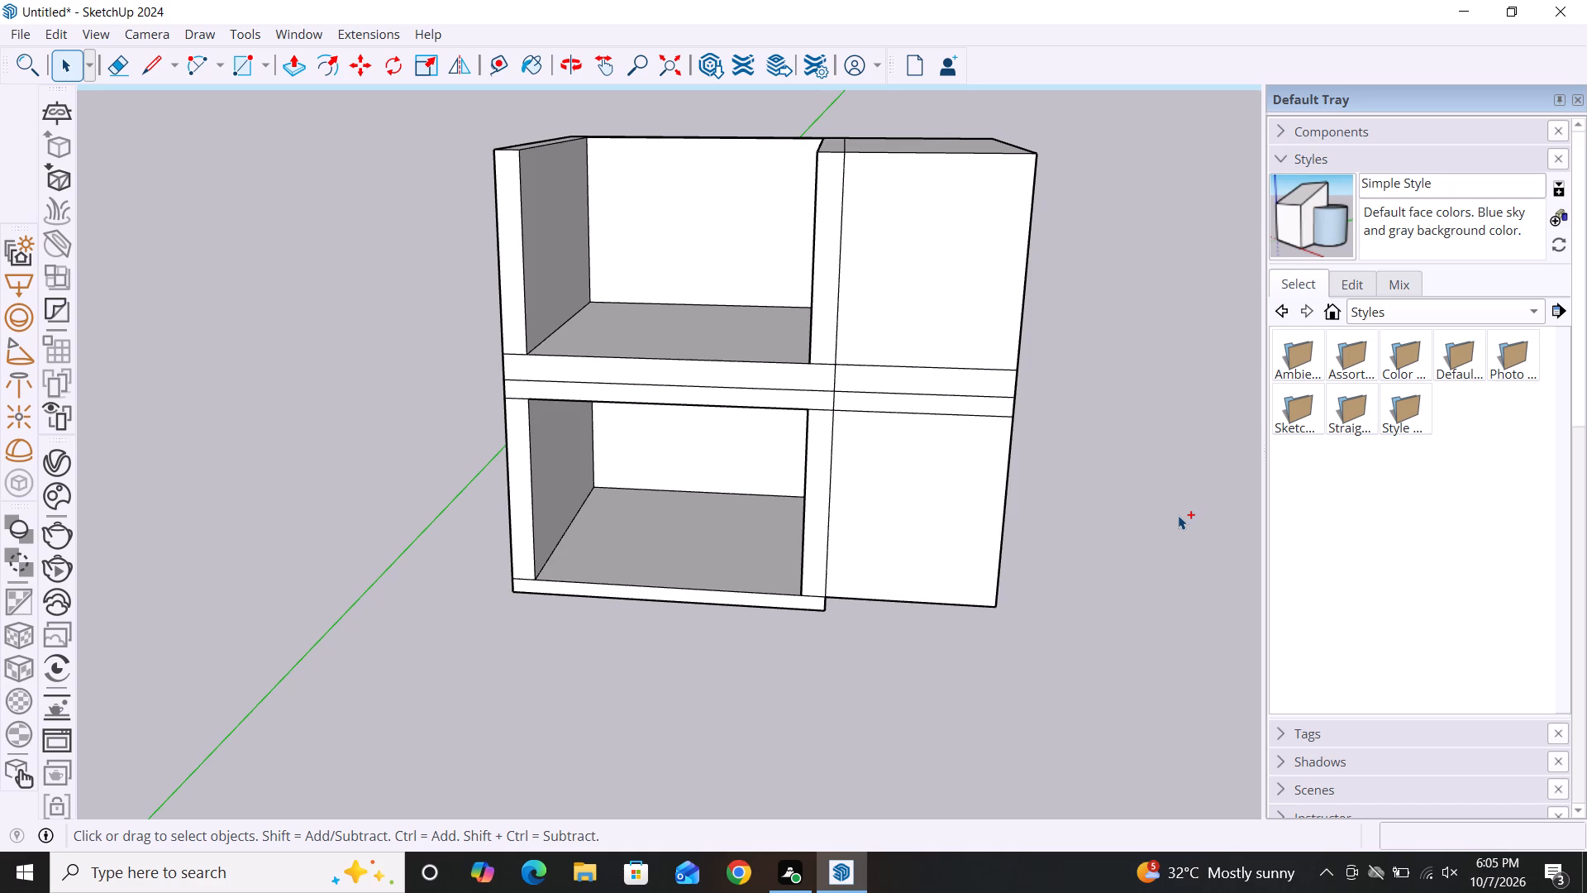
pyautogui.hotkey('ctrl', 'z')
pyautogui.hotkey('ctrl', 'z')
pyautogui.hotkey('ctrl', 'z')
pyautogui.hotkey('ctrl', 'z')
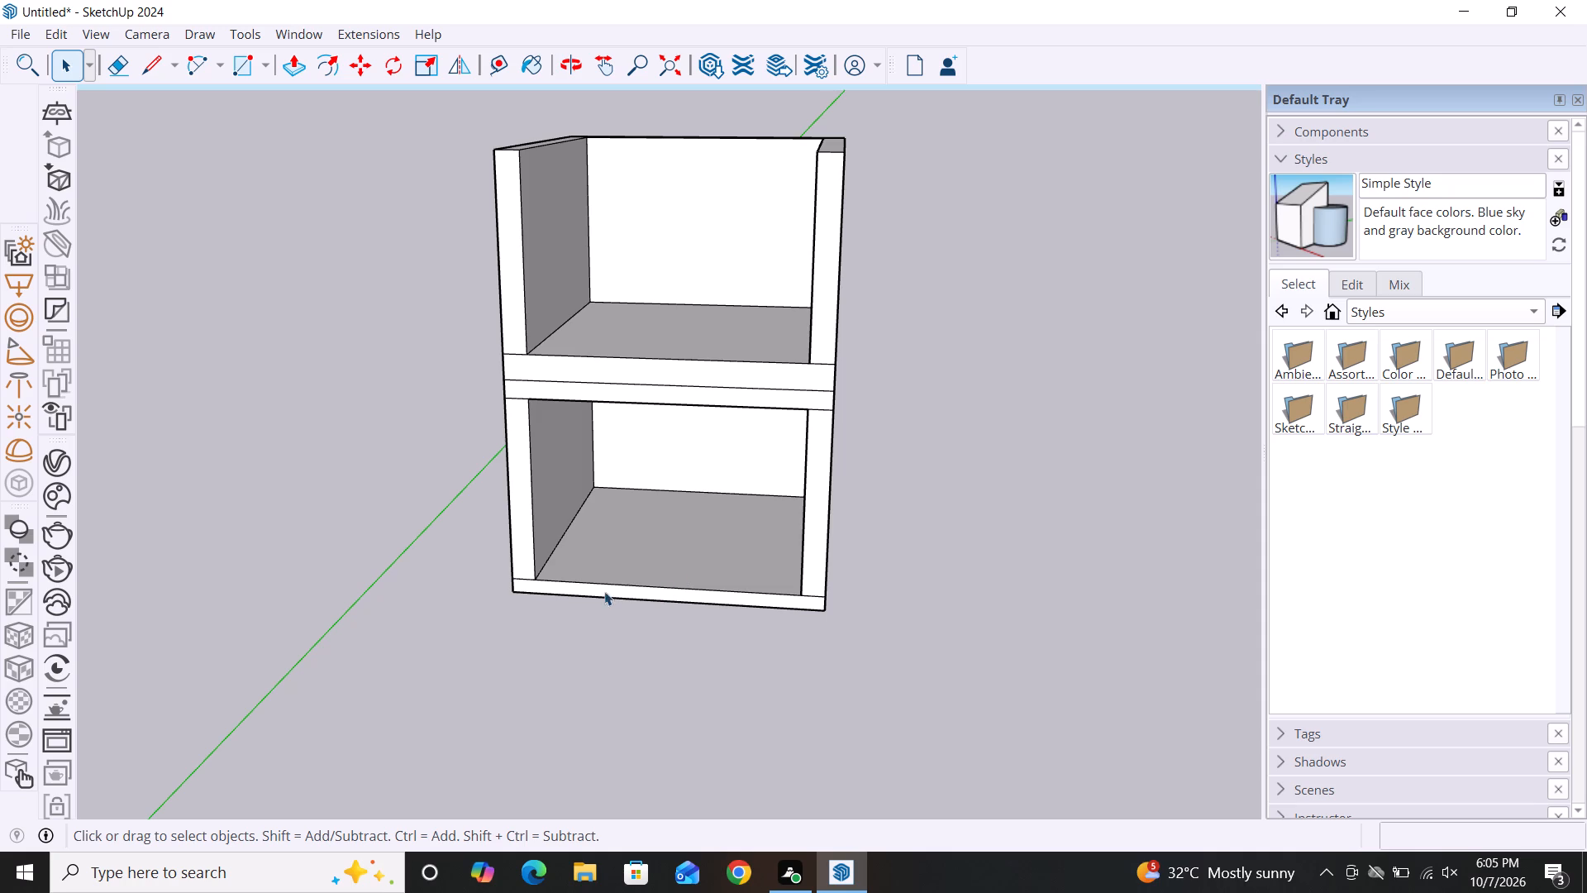
# Push/Pull the outer face of the upper room's left side wall outward about 3' 4".
pyautogui.keyDown('alt'); pyautogui.moveTo(573, 595); pyautogui.dragTo(865, 697, button='middle'); pyautogui.keyUp('alt')
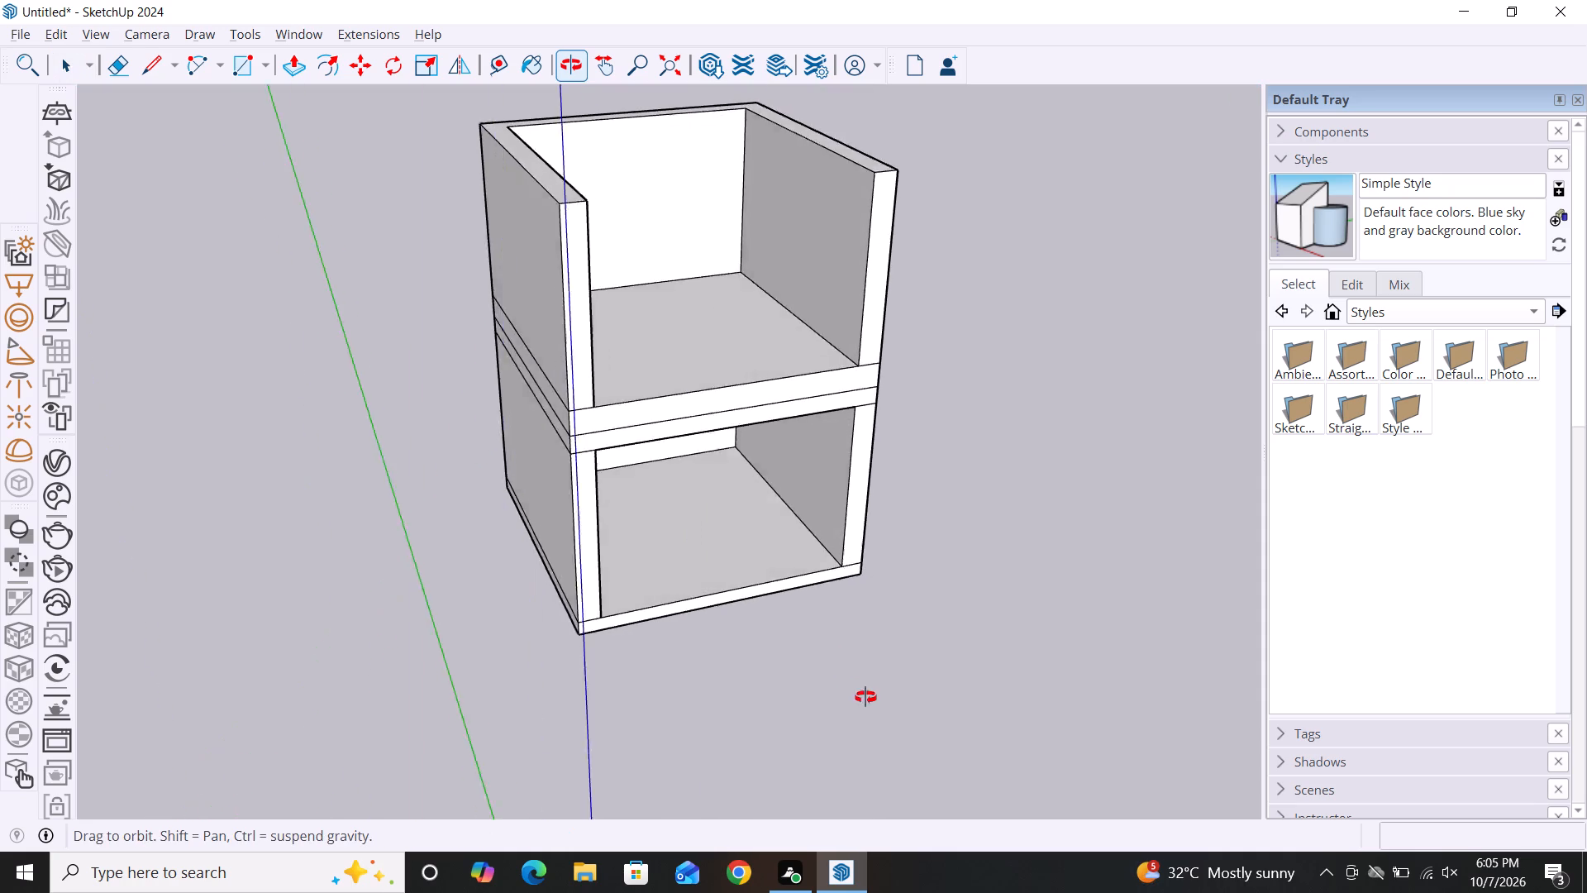
pyautogui.keyDown('alt'); pyautogui.moveTo(865, 697); pyautogui.dragTo(1018, 590, button='middle'); pyautogui.keyUp('alt')
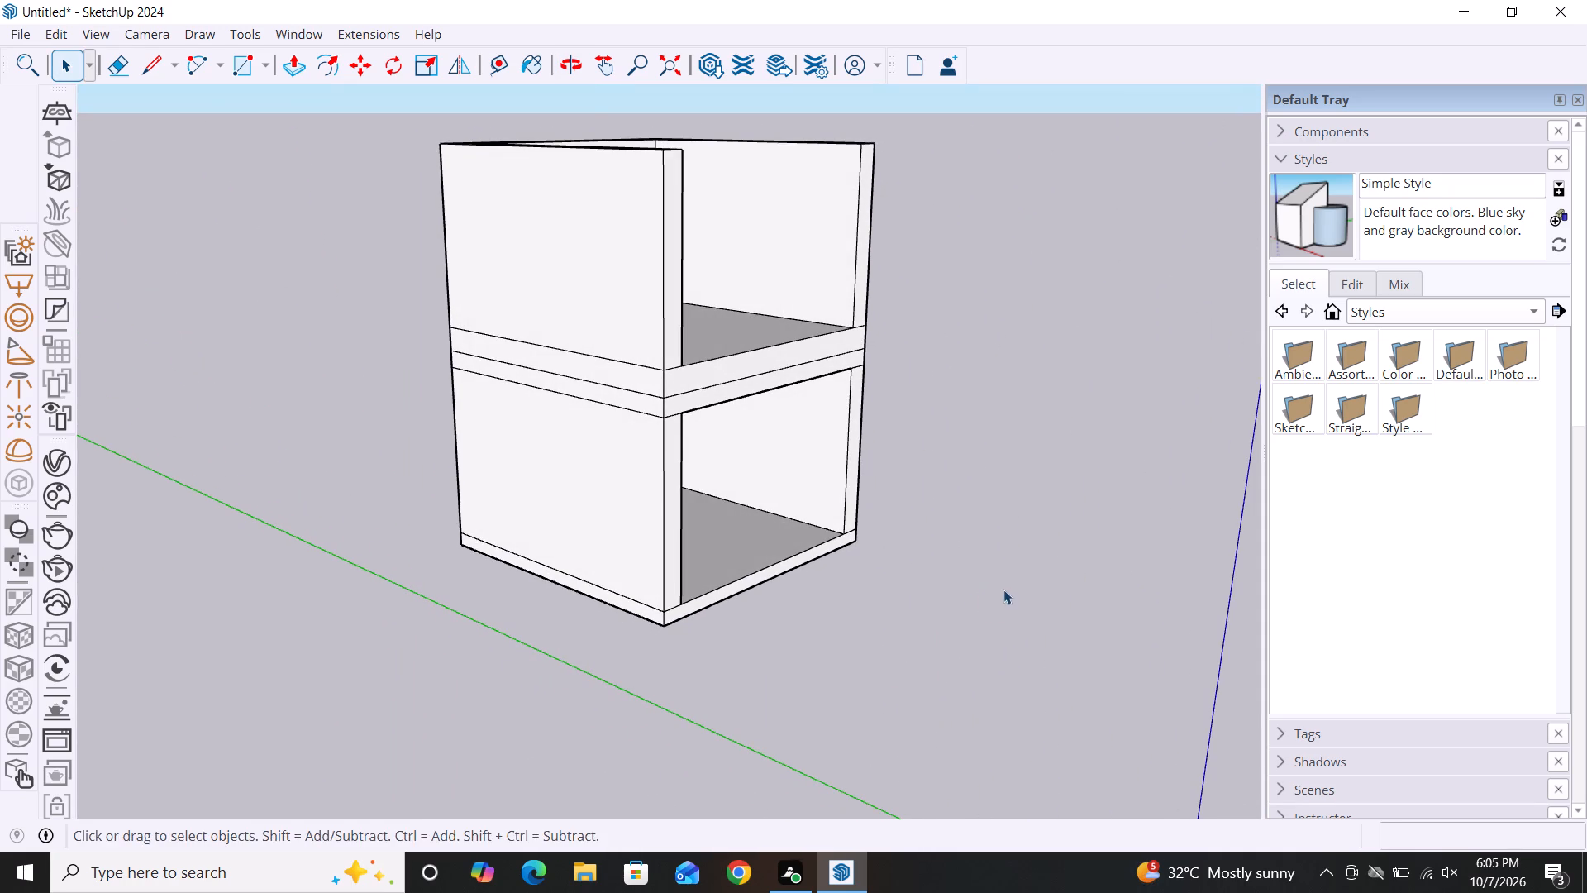
pyautogui.press('p')
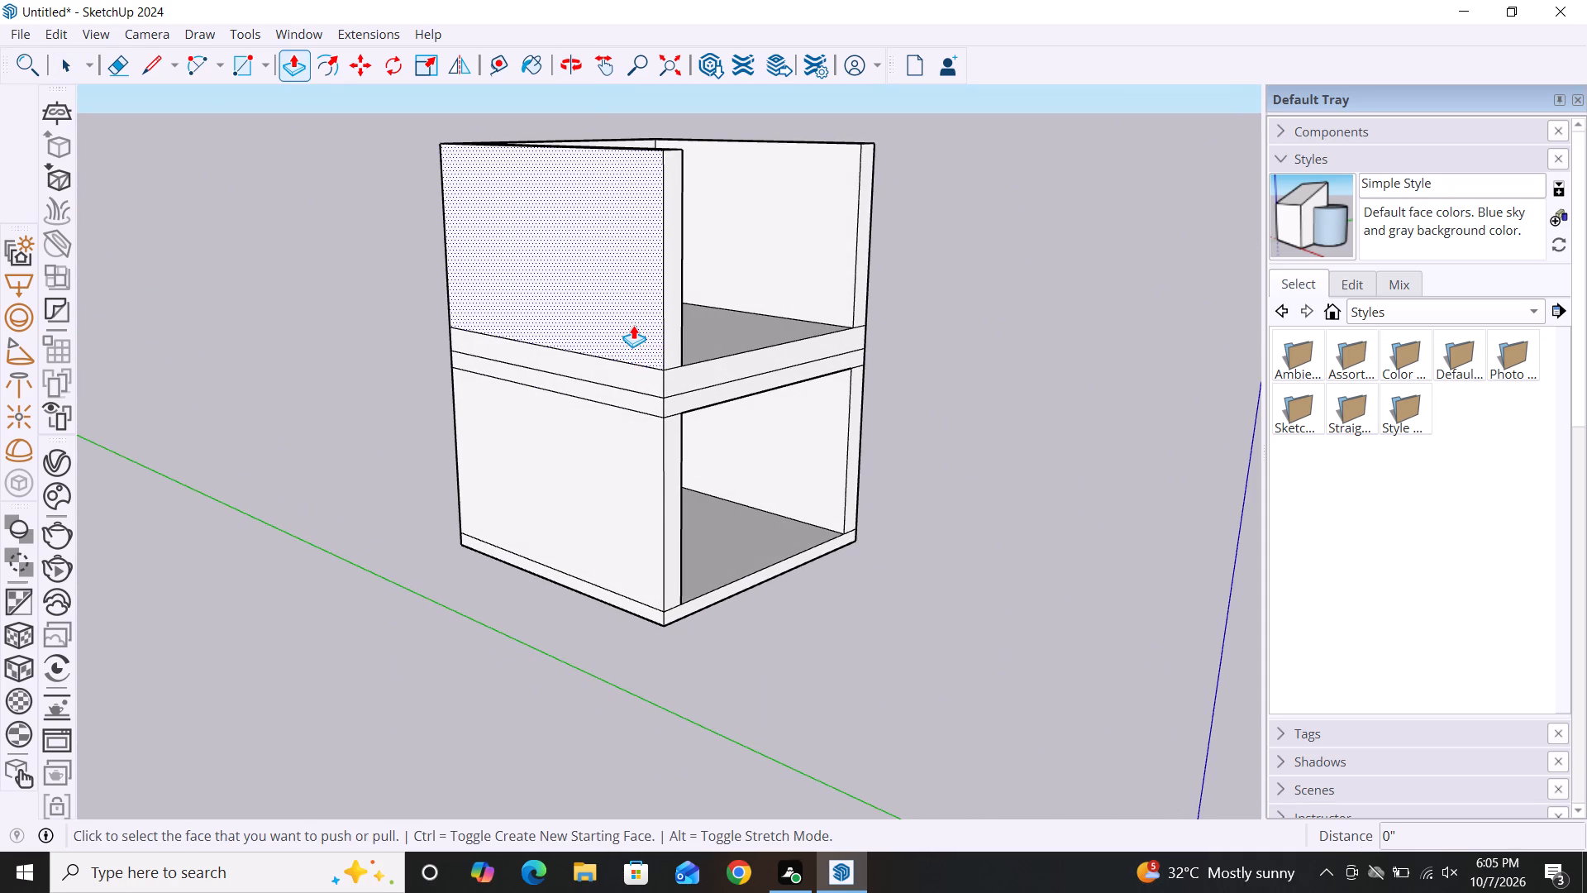
pyautogui.click(633, 325)
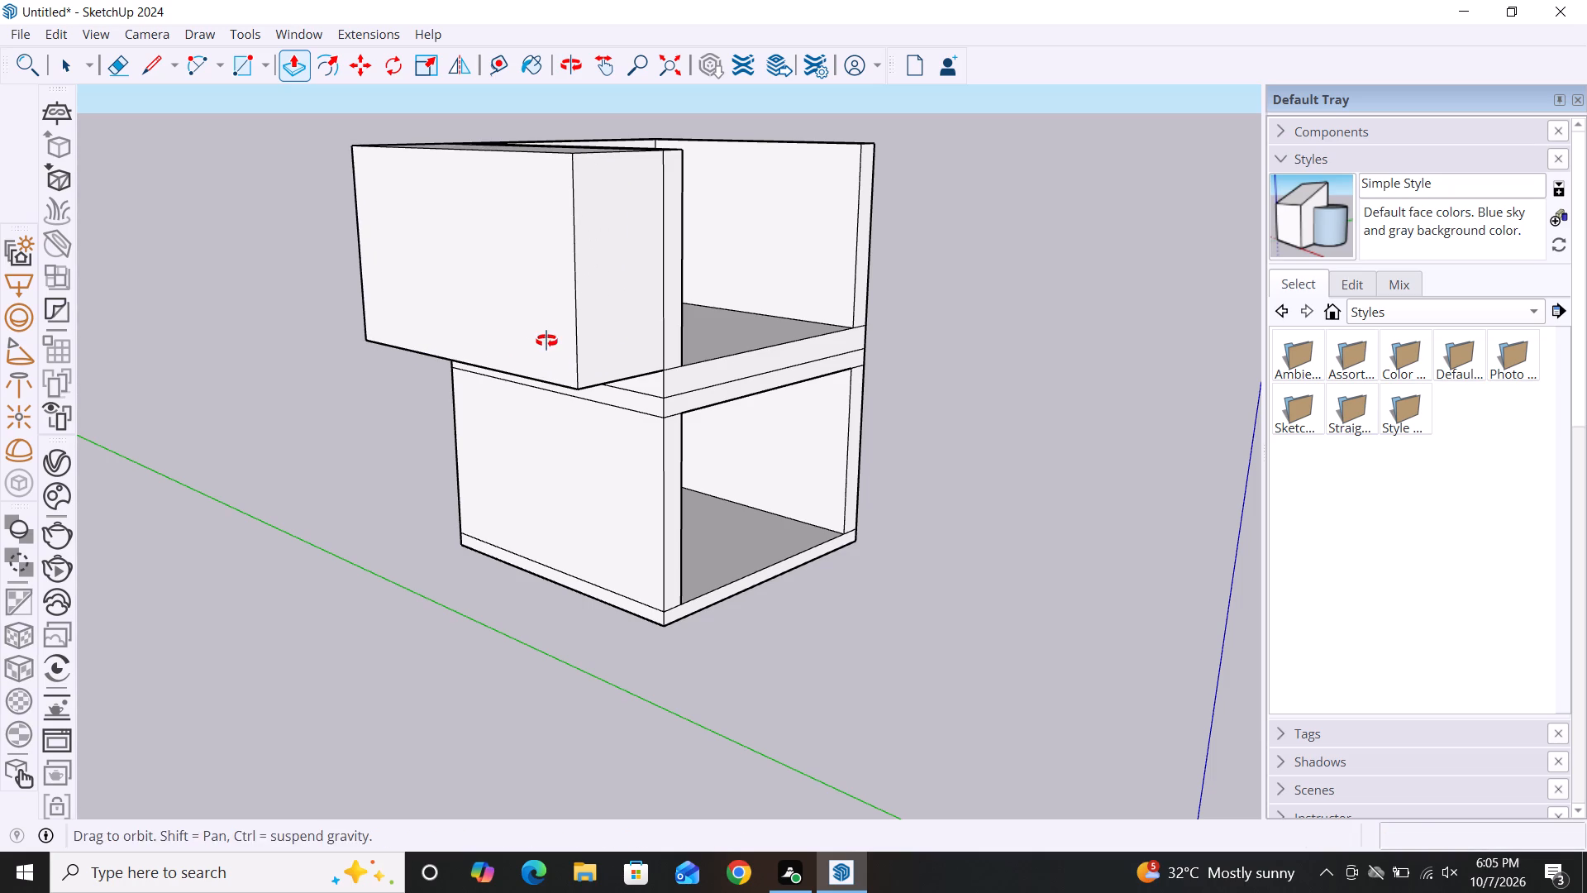
pyautogui.keyDown('alt'); pyautogui.middleClick(546, 341); pyautogui.keyUp('alt')
pyautogui.keyDown('alt'); pyautogui.moveTo(496, 374); pyautogui.dragTo(261, 335, button='middle'); pyautogui.keyUp('alt')
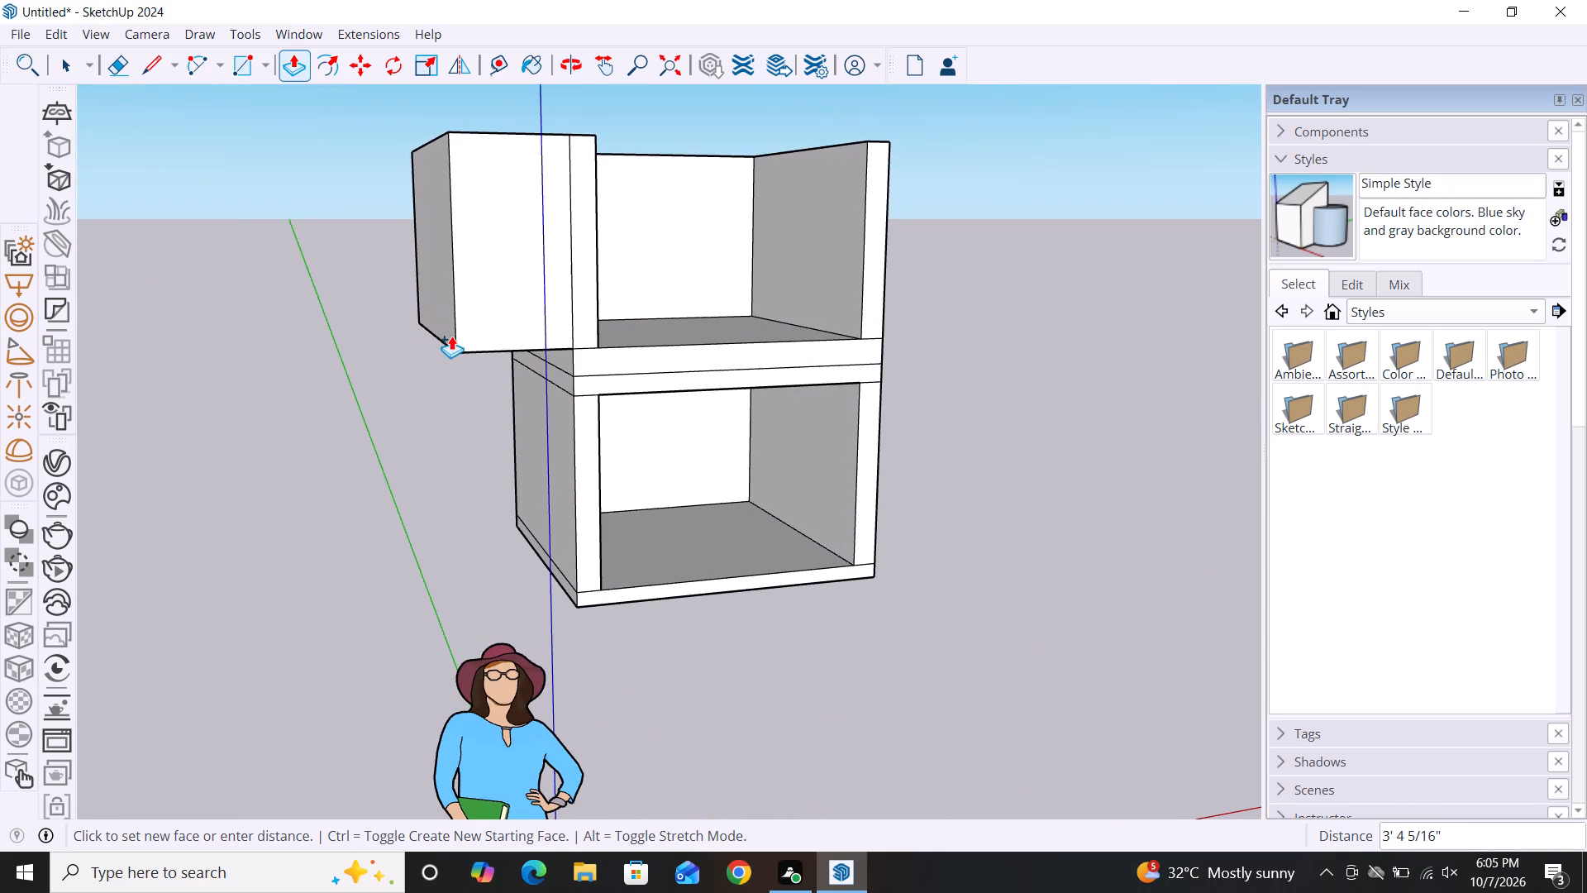
pyautogui.doubleClick(452, 336)
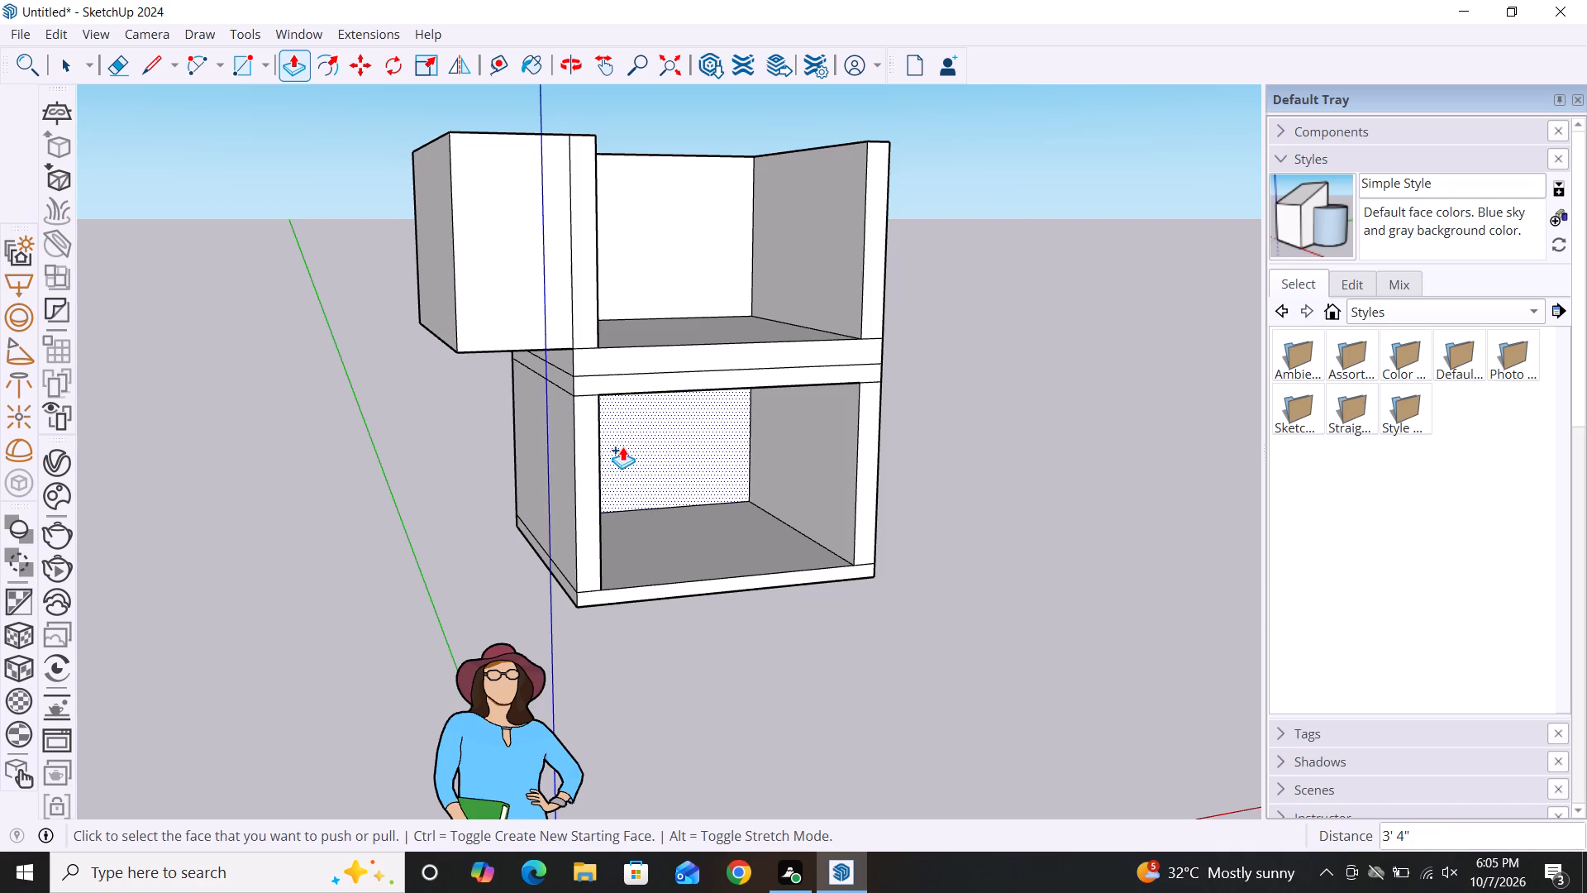
# Push/Pull the two middle slab edges and the lower room's left wall outward 3' 4", flush with the extended upper wall.
pyautogui.scroll(5, 629, 423)
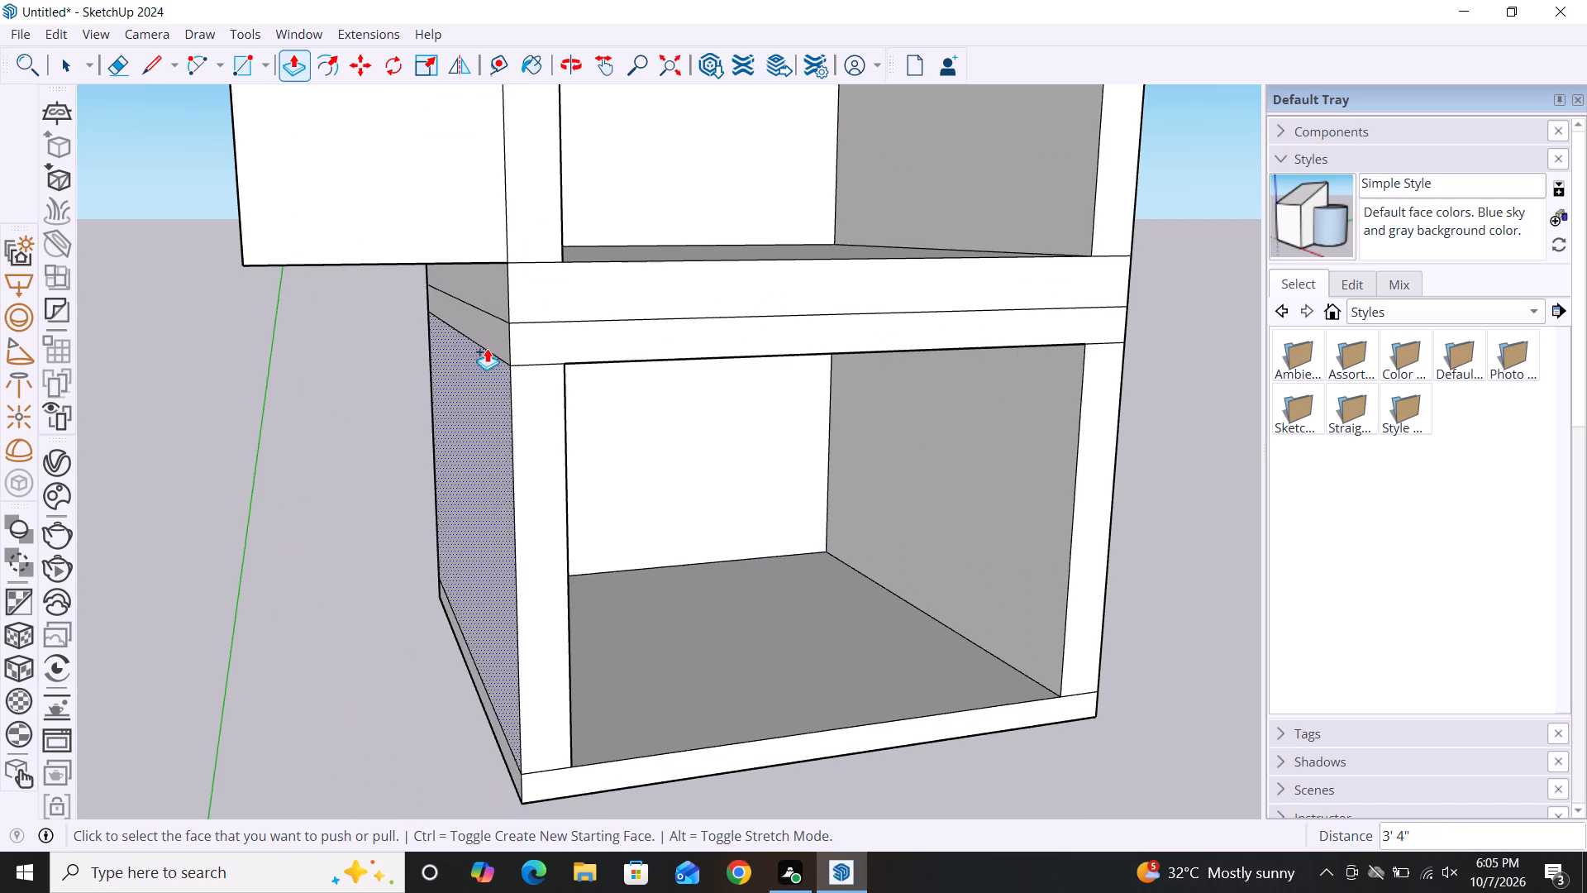
pyautogui.click(497, 291)
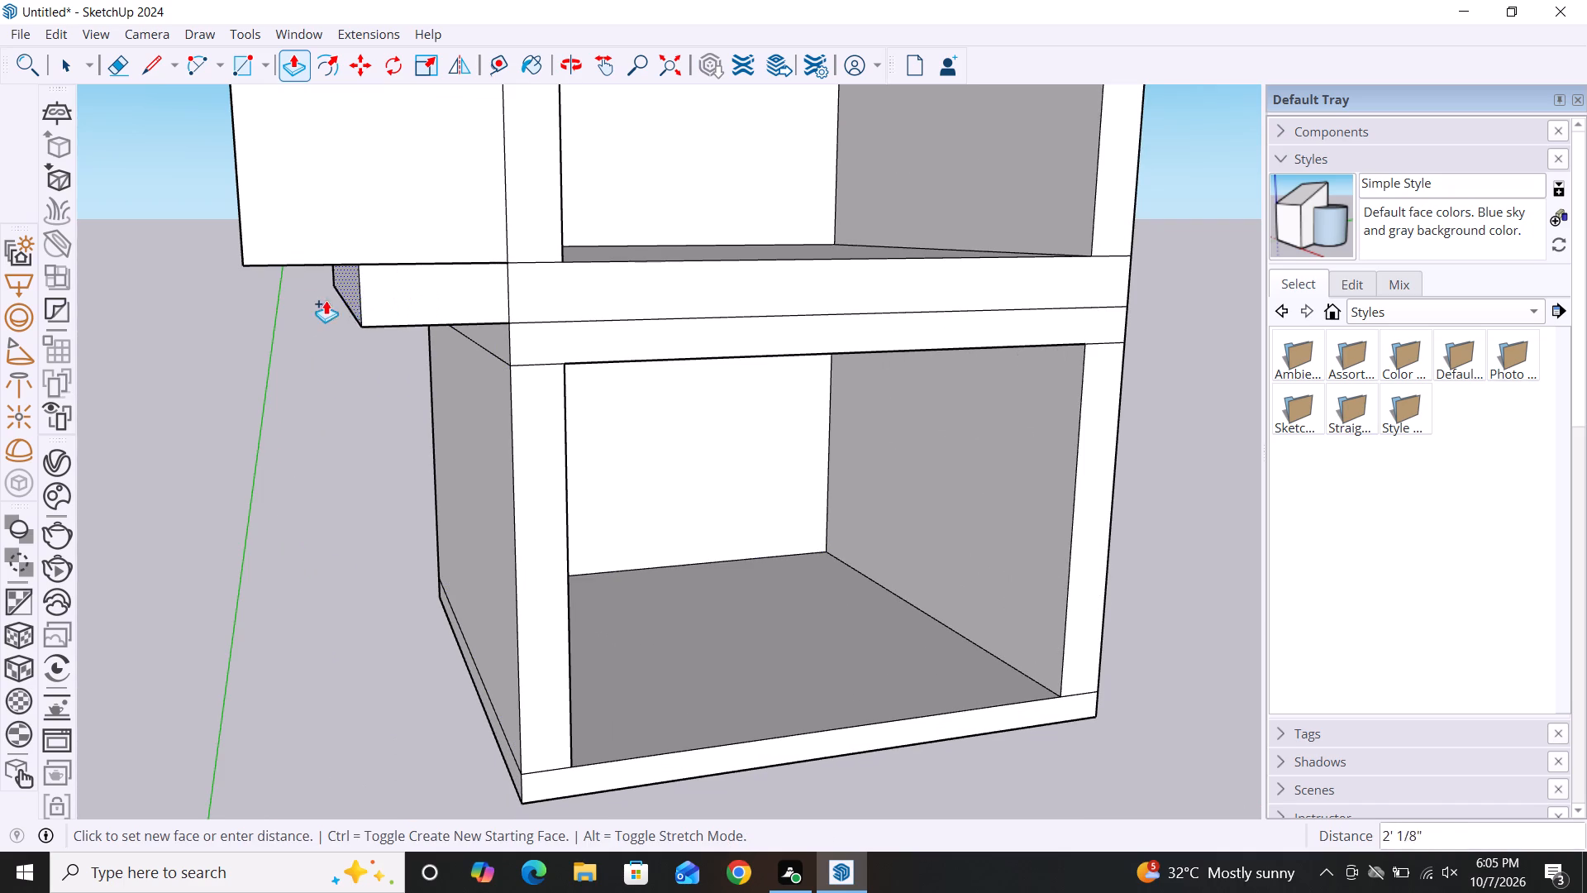
pyautogui.click(248, 258)
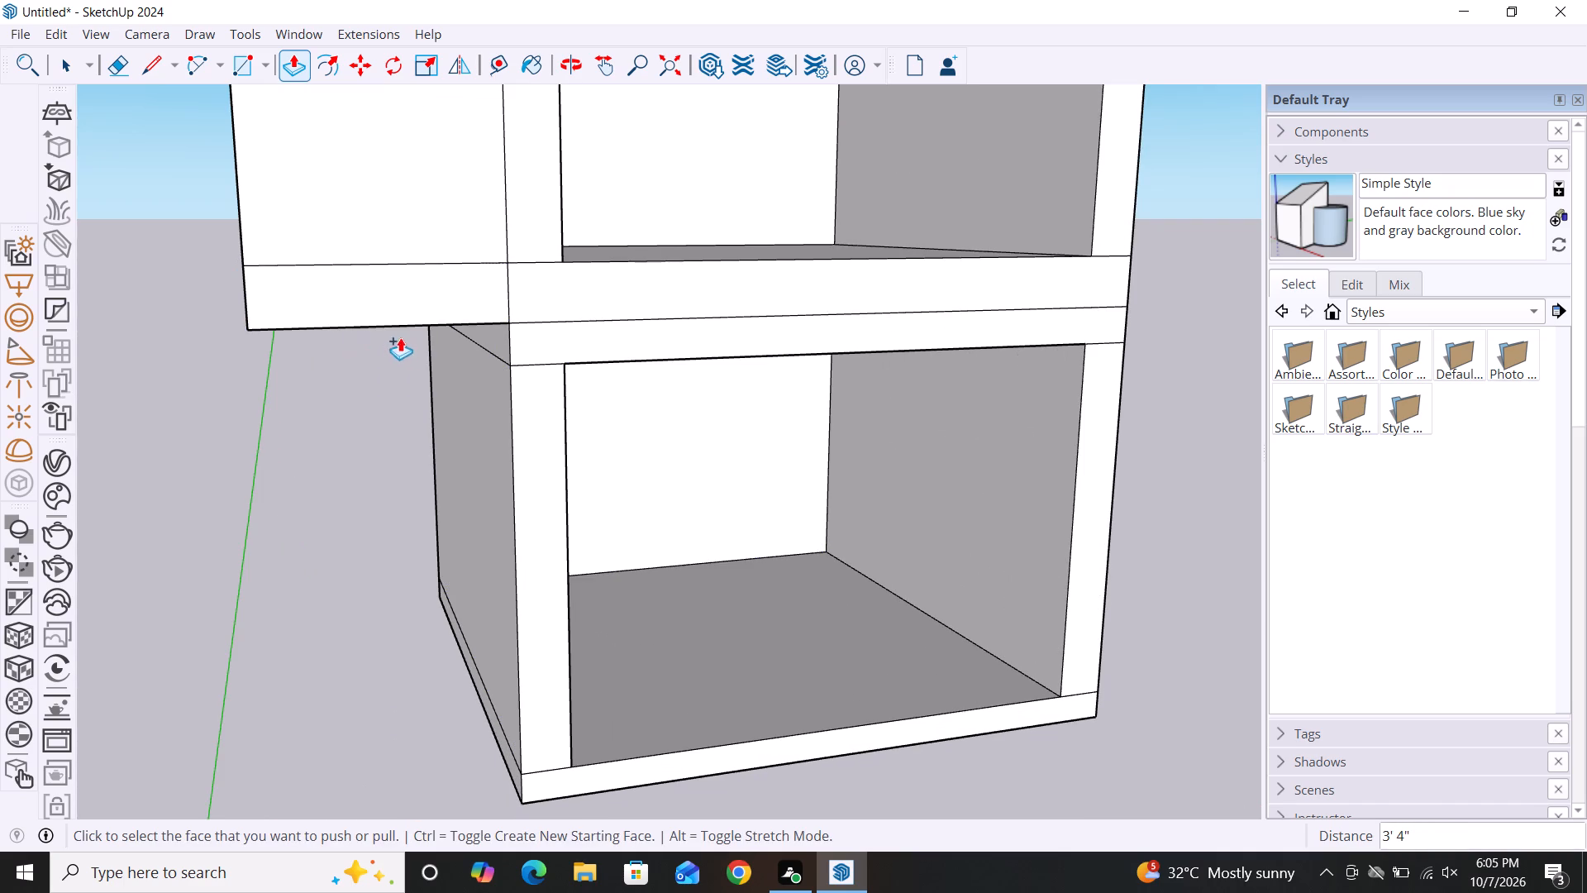
pyautogui.click(493, 339)
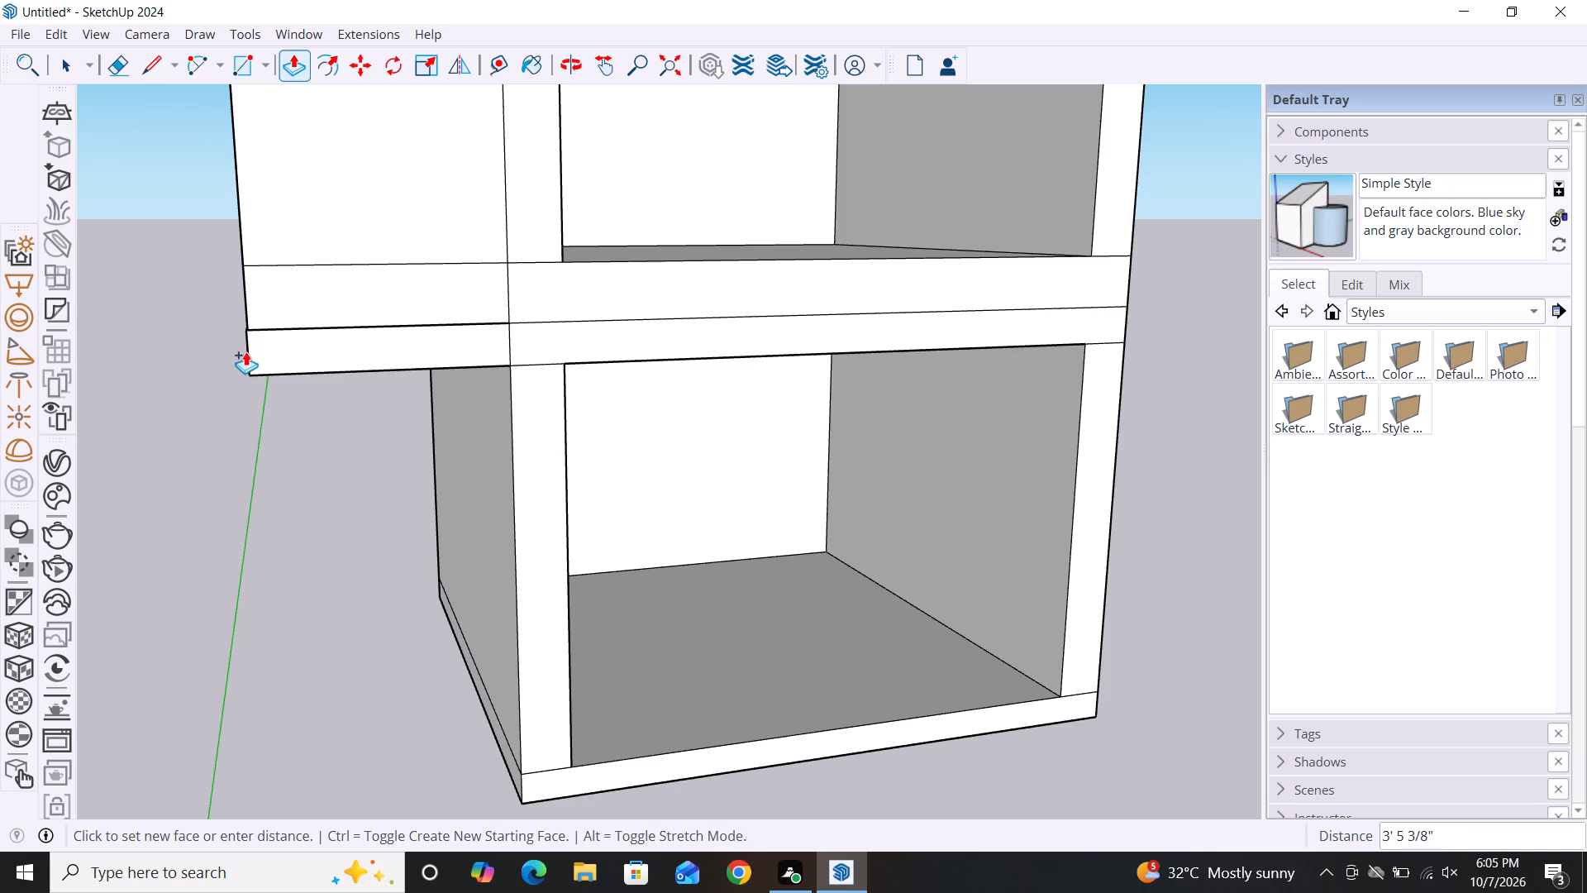
pyautogui.click(250, 328)
pyautogui.click(487, 499)
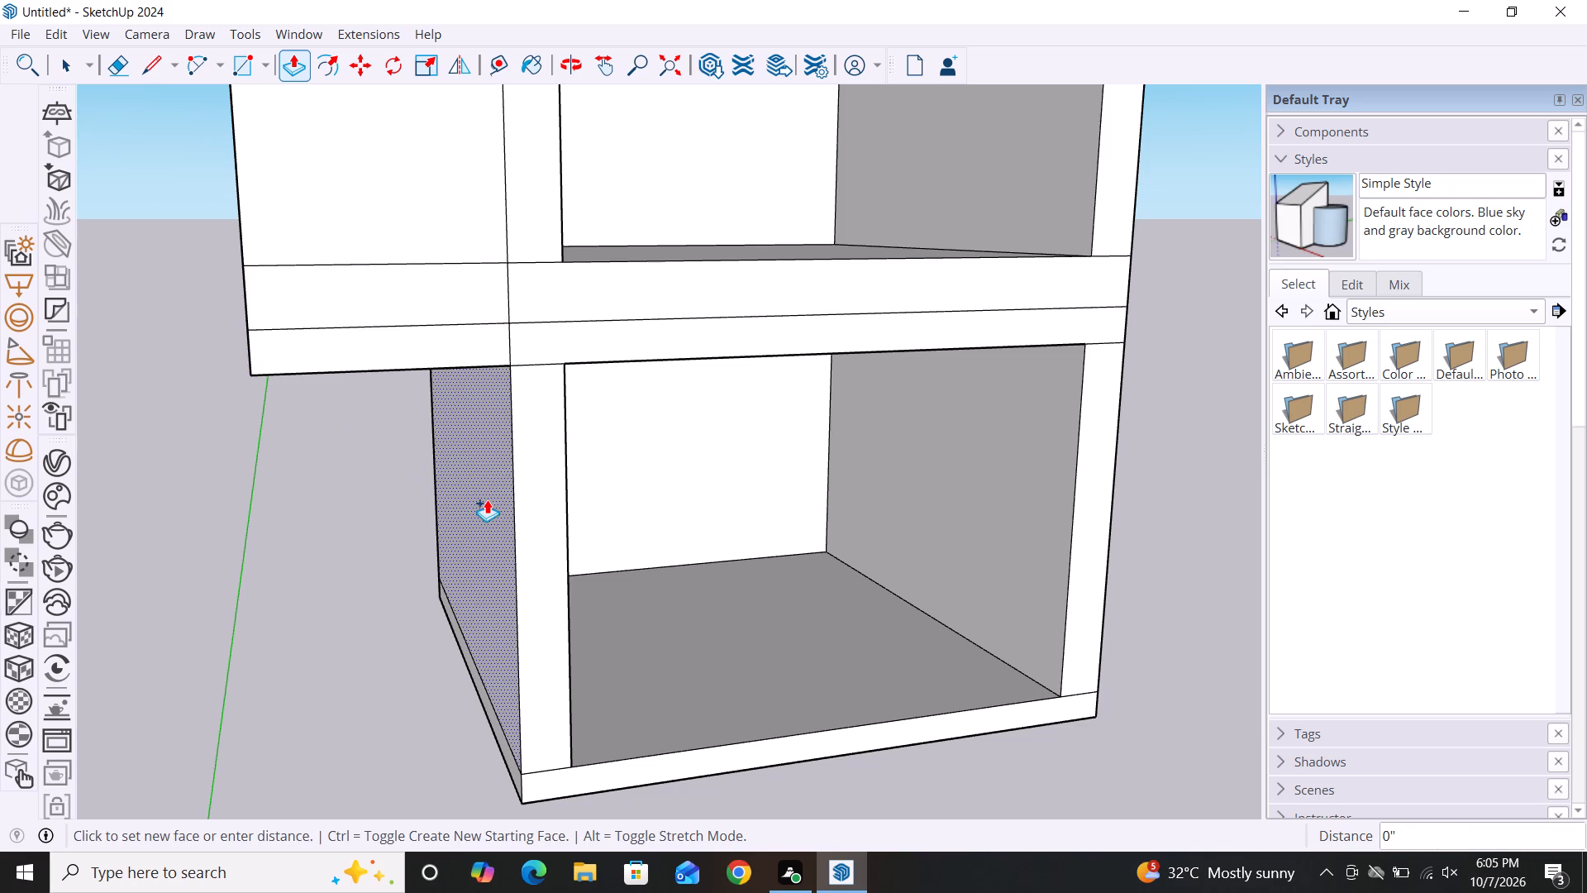
pyautogui.doubleClick(258, 374)
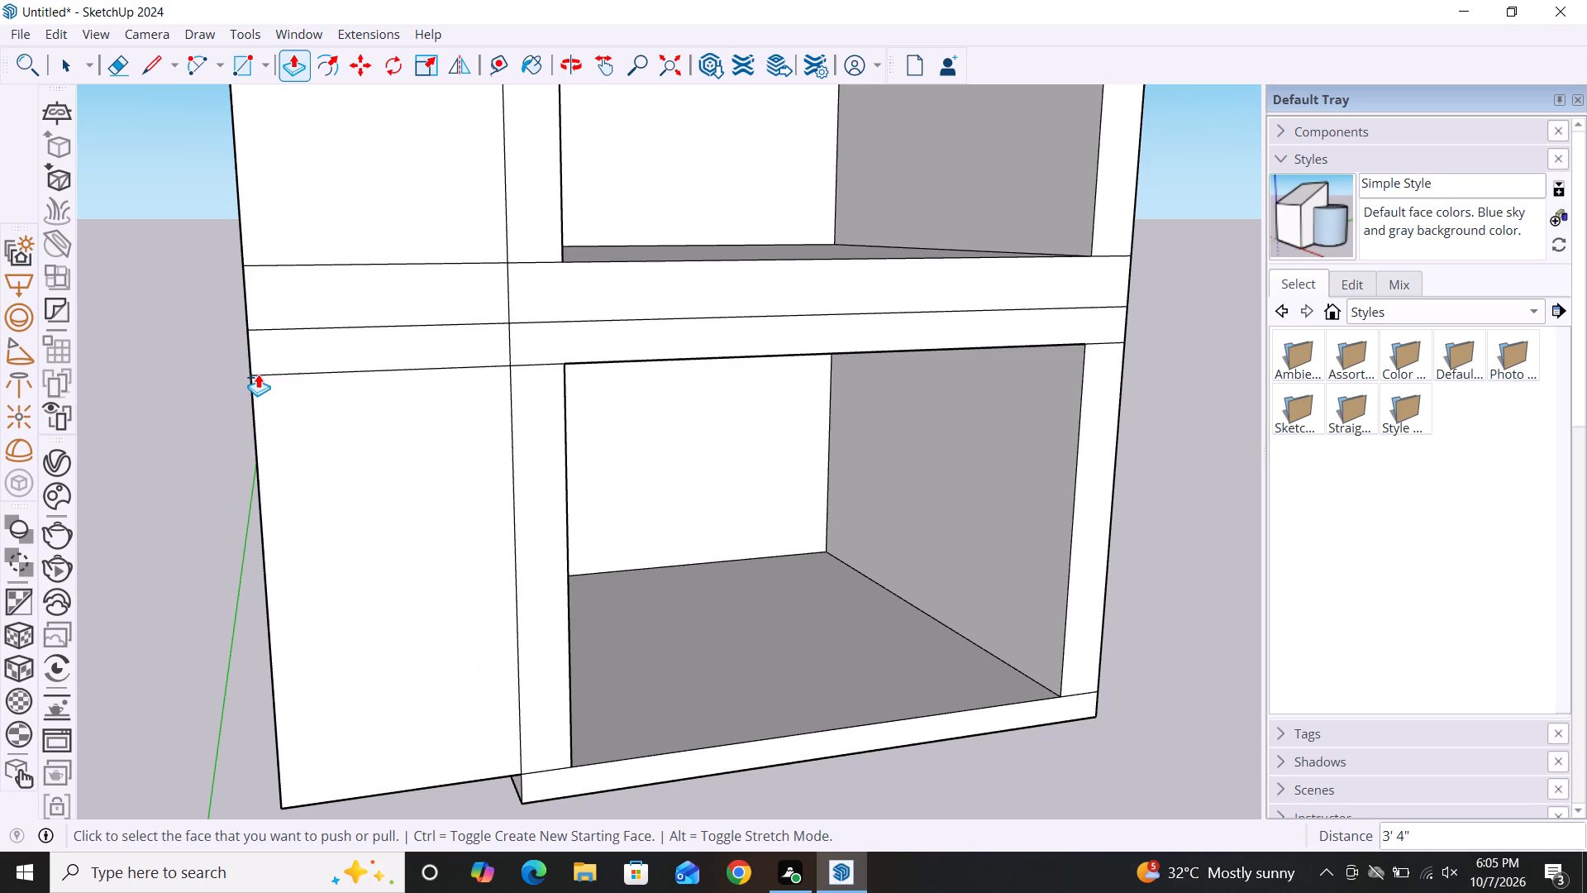
# Push/Pull the left edge of the bottom floor slab outward 3' 4", flush with the extended lower wall.
pyautogui.scroll(-3, 404, 238)
pyautogui.scroll(4, 477, 705)
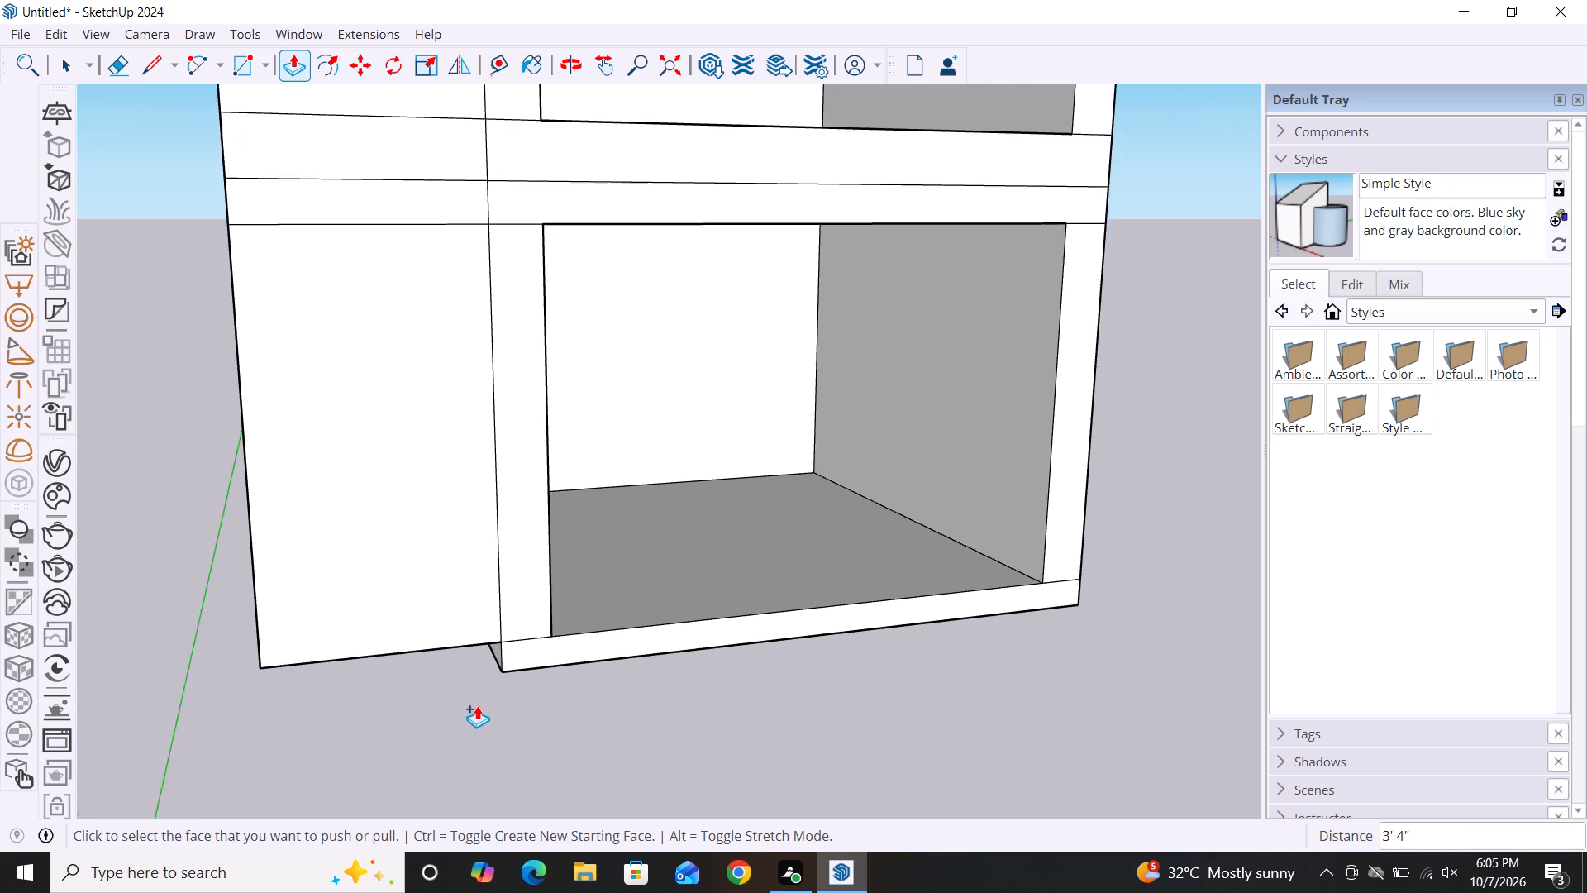
pyautogui.scroll(1, 477, 705)
pyautogui.click(500, 647)
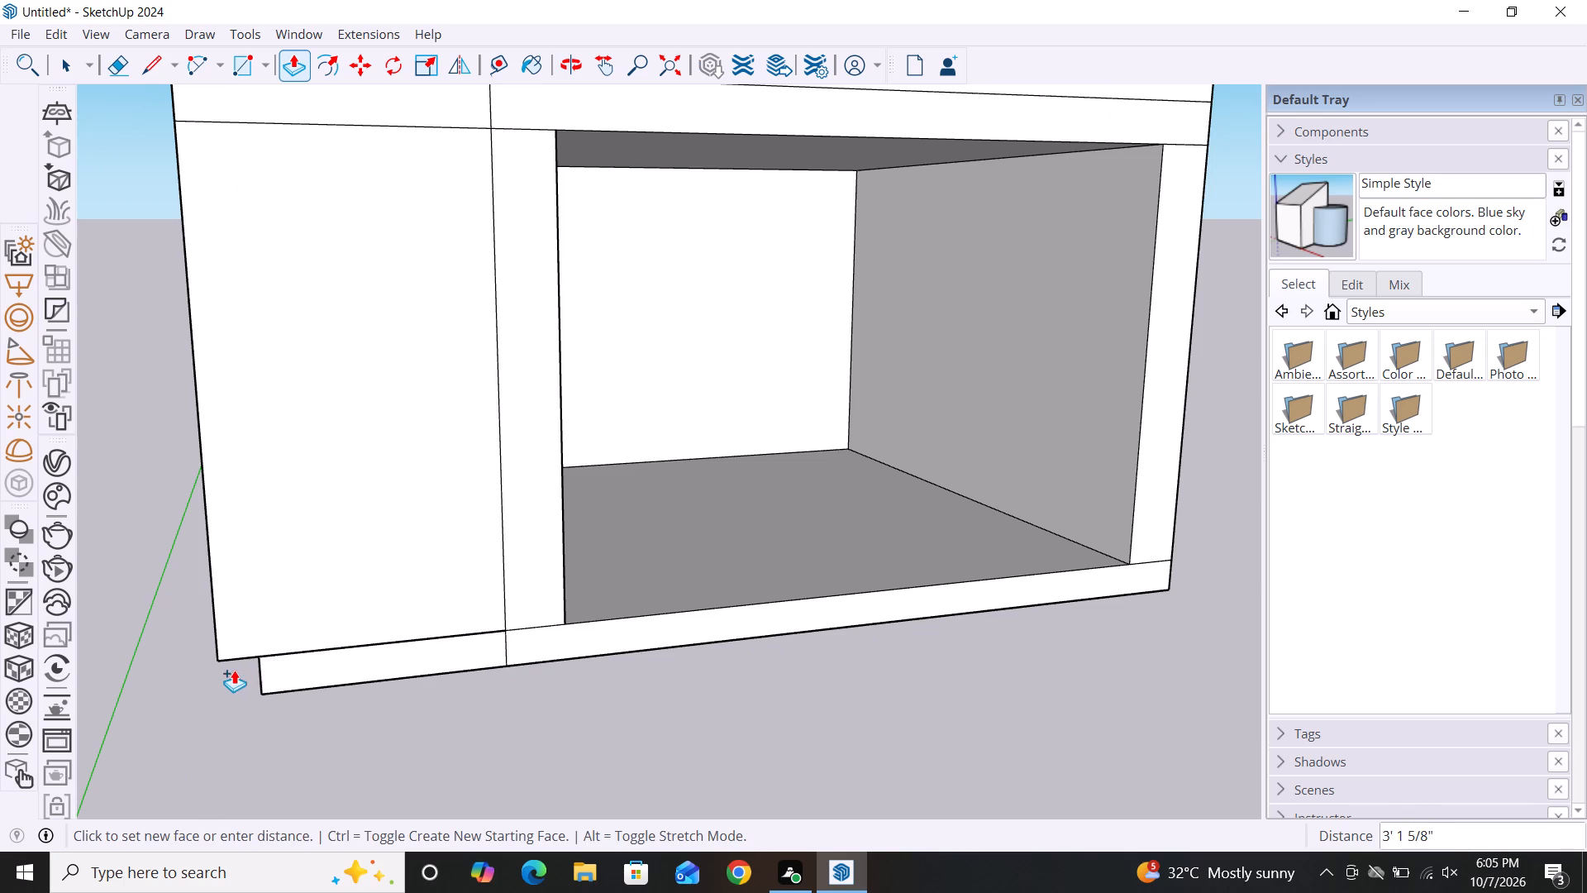
pyautogui.click(217, 663)
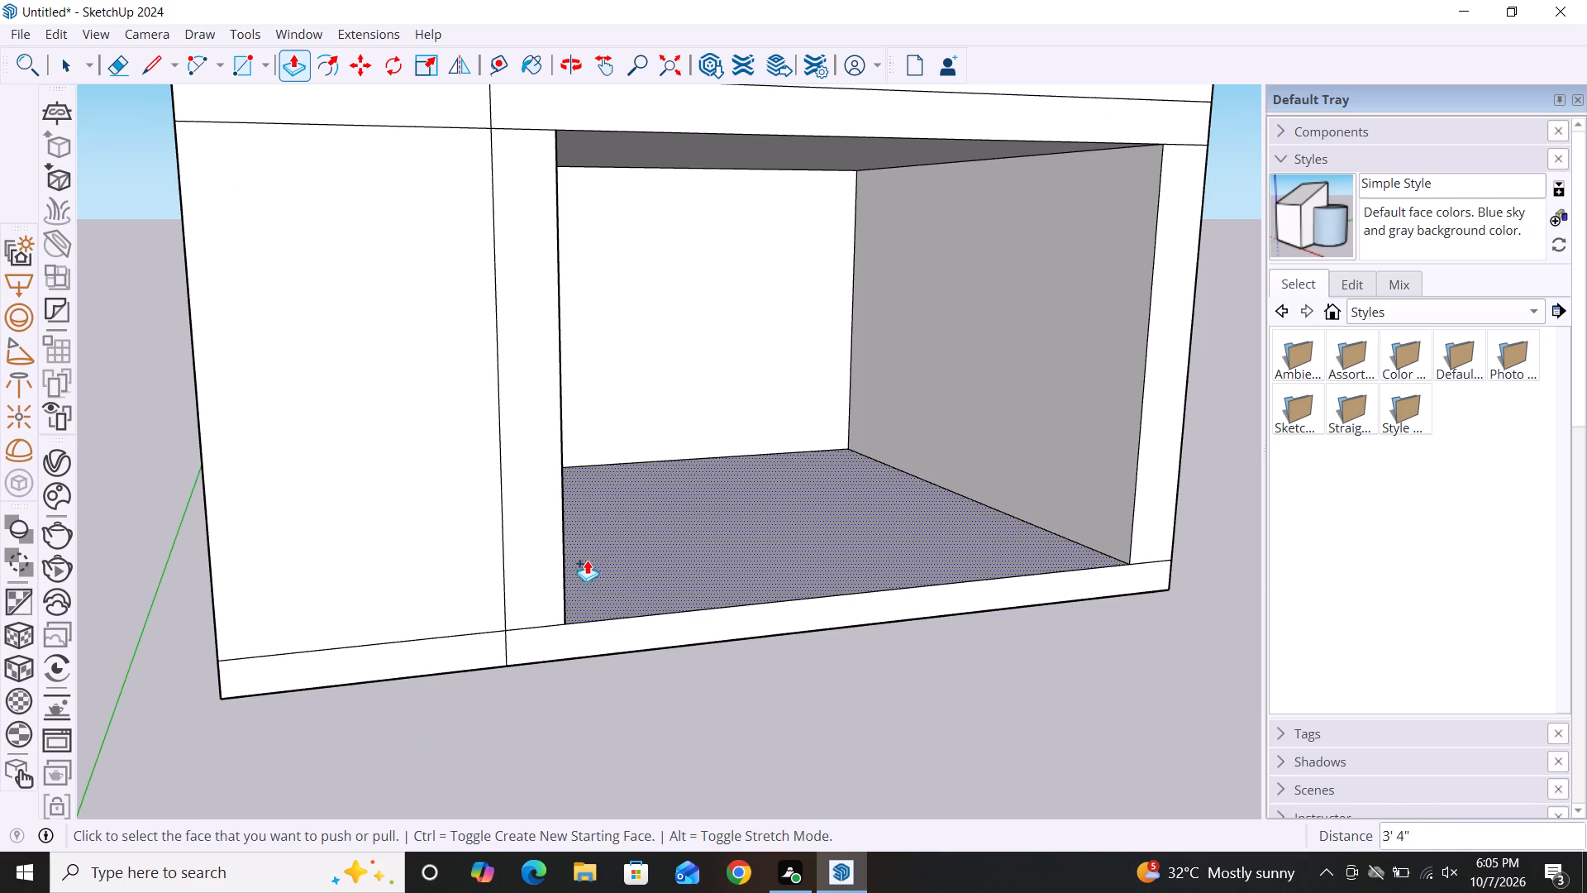
pyautogui.scroll(-3, 587, 560)
pyautogui.scroll(-2, 508, 539)
pyautogui.scroll(-4, 653, 666)
pyautogui.scroll(-3, 958, 673)
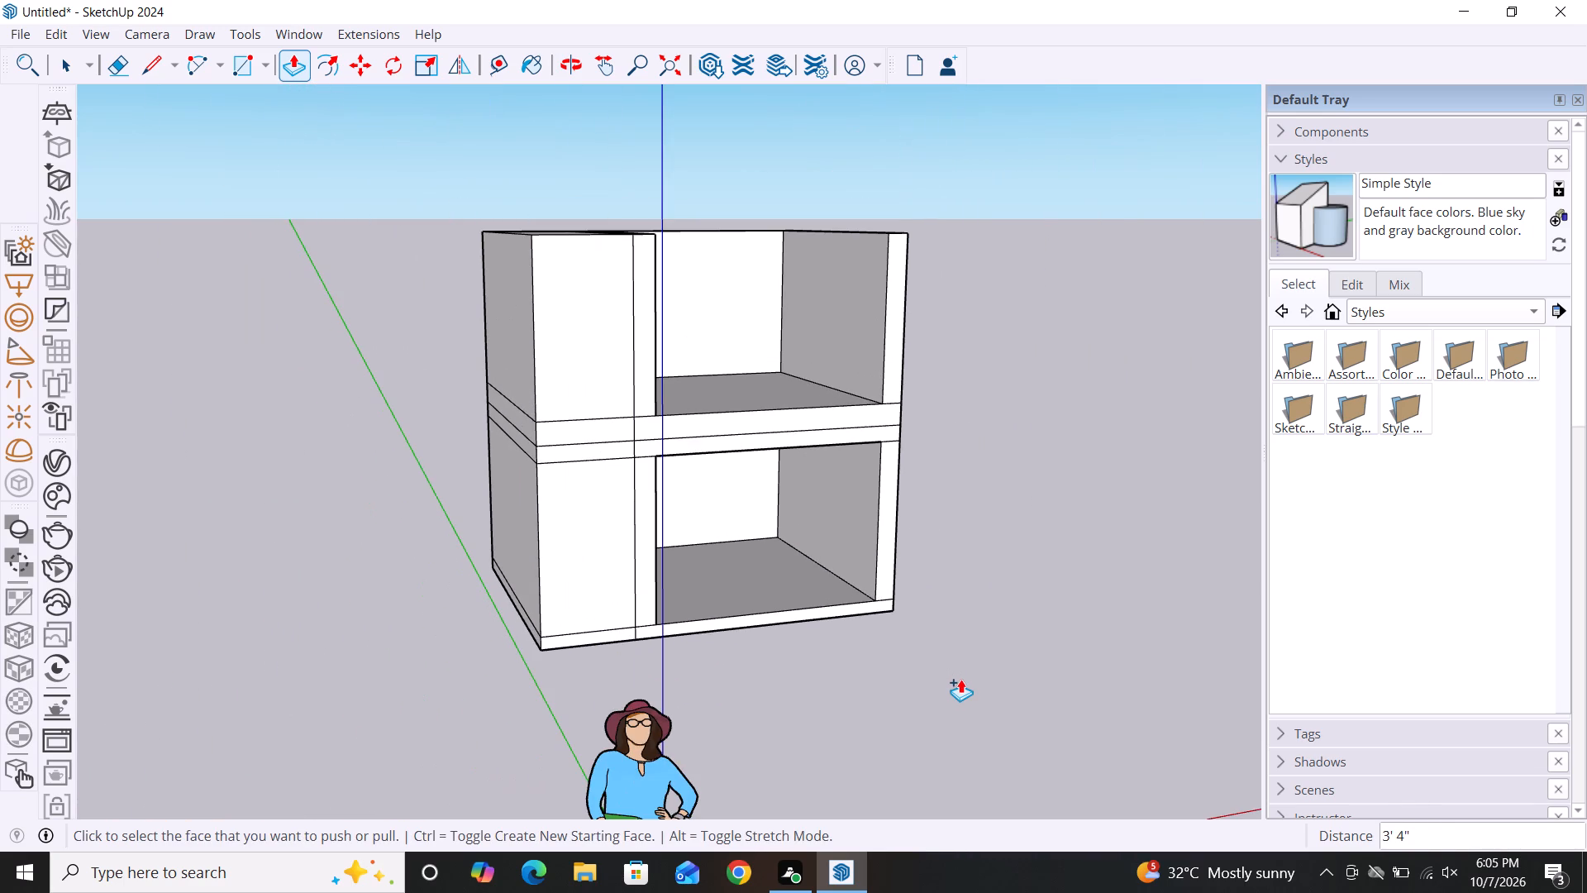
pyautogui.press('Escape')
pyautogui.press('space')
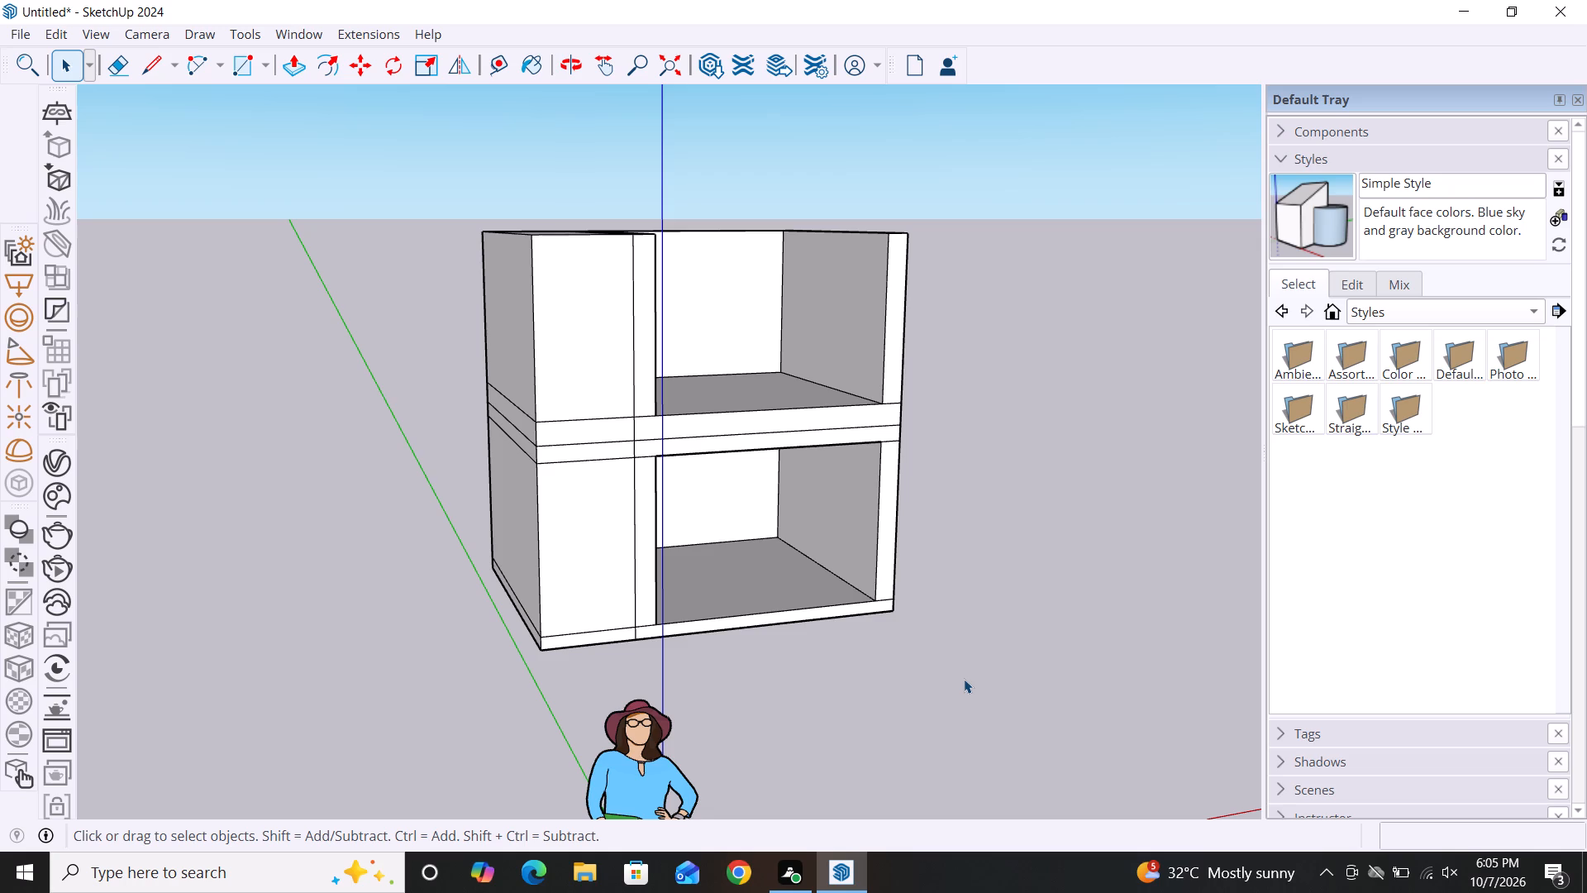
# Push/Pull the outer face of the upper room's right side wall outward into a block matching the opposite side.
pyautogui.scroll(-1, 1007, 464)
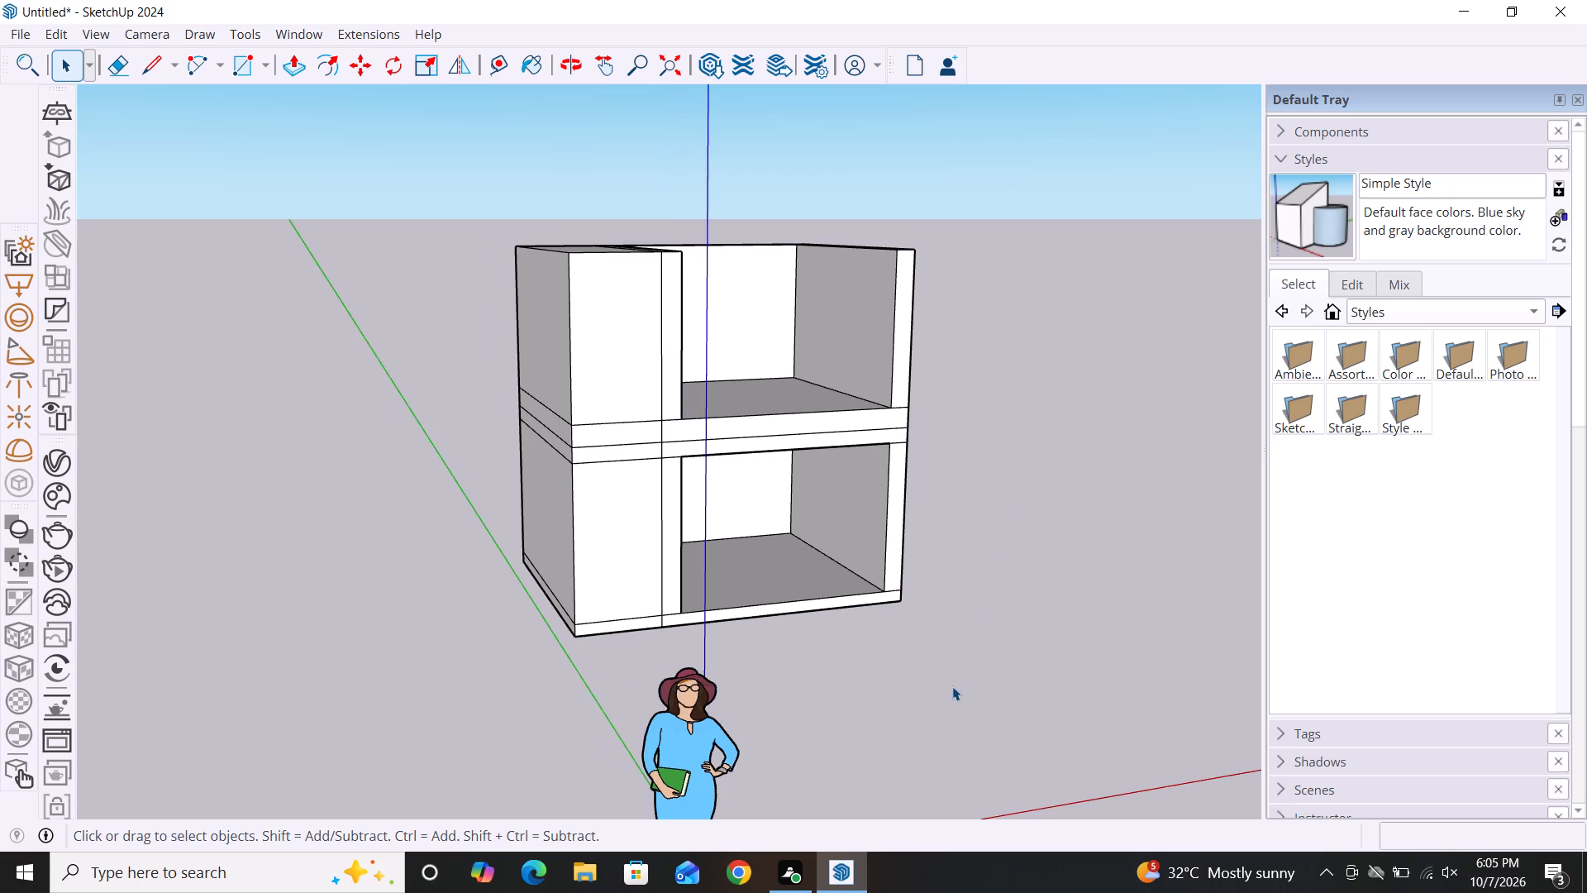
pyautogui.keyDown('alt'); pyautogui.scroll(-1, 952, 684); pyautogui.keyUp('alt')
pyautogui.keyDown('alt'); pyautogui.moveTo(952, 684); pyautogui.dragTo(758, 690, button='middle'); pyautogui.keyUp('alt')
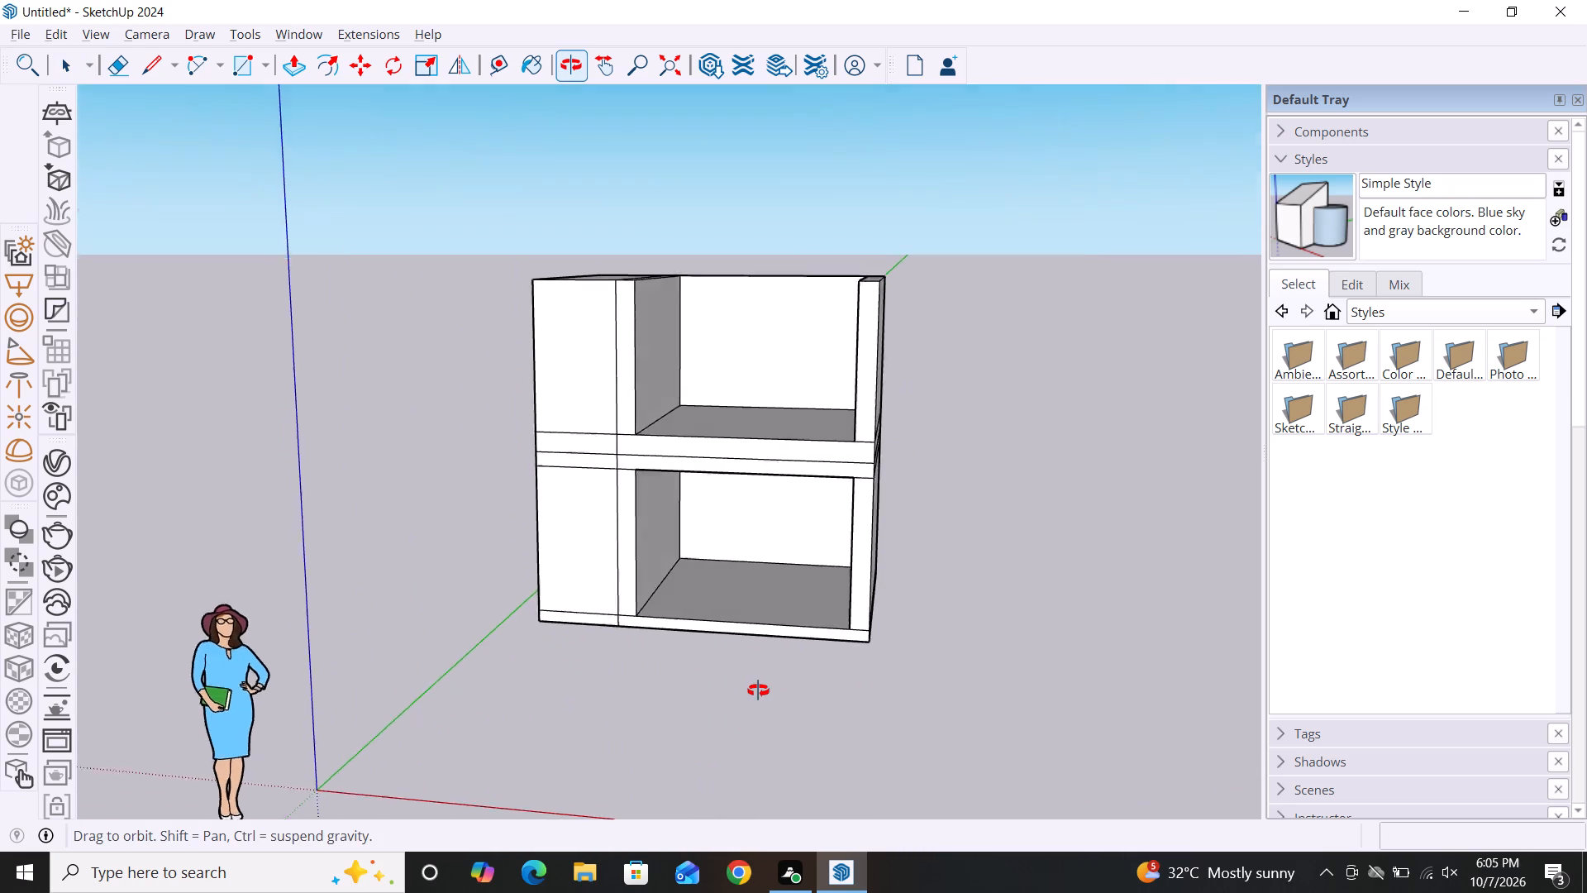
pyautogui.keyDown('alt'); pyautogui.moveTo(758, 690); pyautogui.dragTo(794, 689, button='middle'); pyautogui.keyUp('alt')
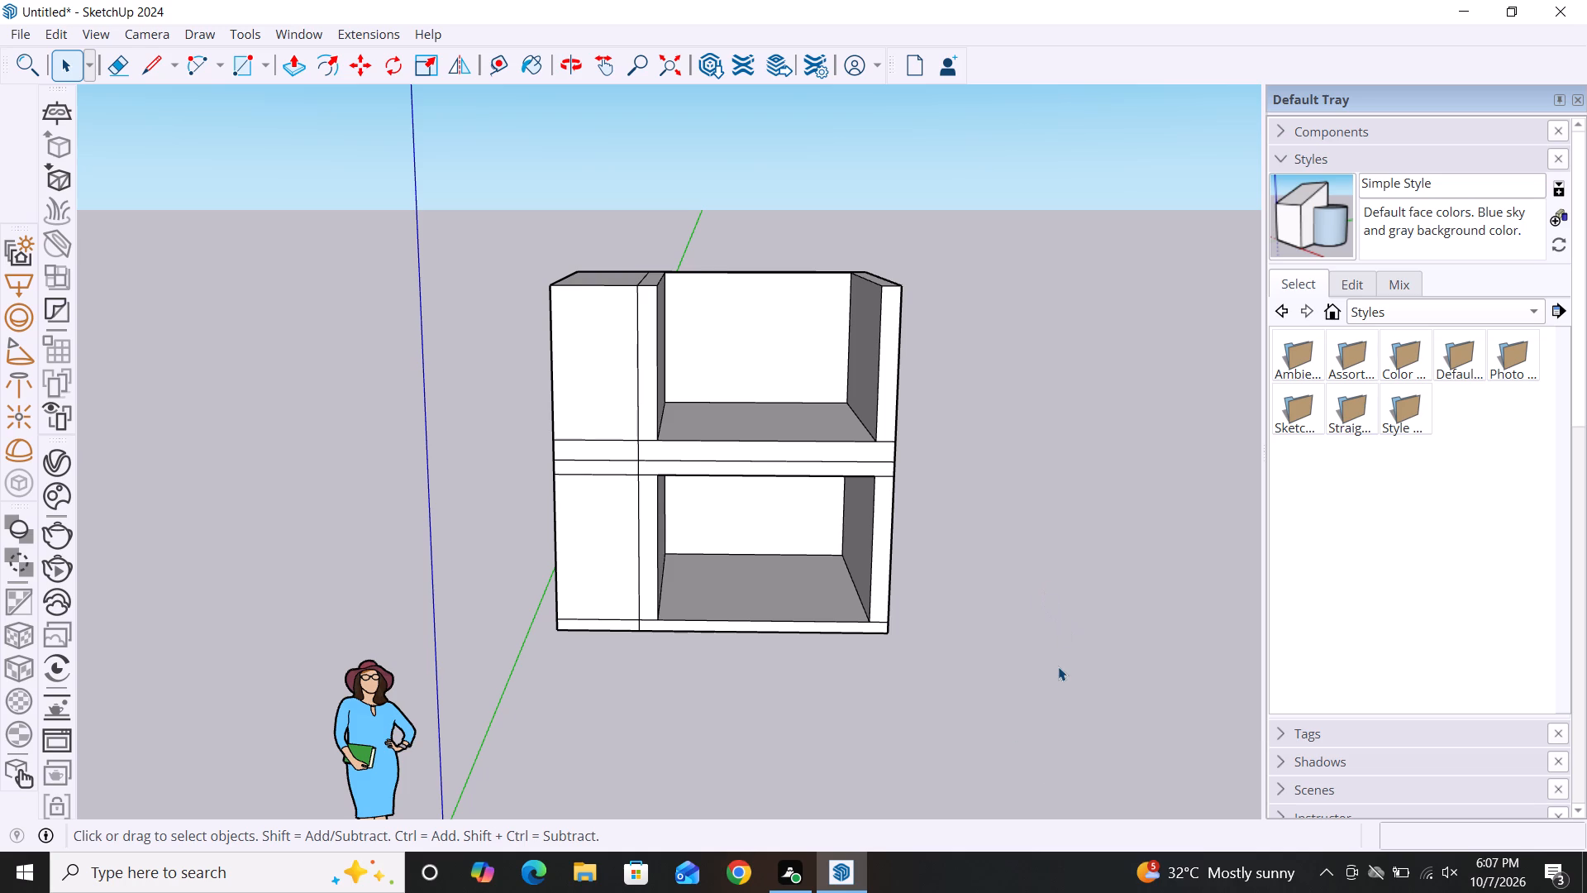
pyautogui.keyDown('alt'); pyautogui.moveTo(1058, 666); pyautogui.dragTo(566, 638, button='middle'); pyautogui.keyUp('alt')
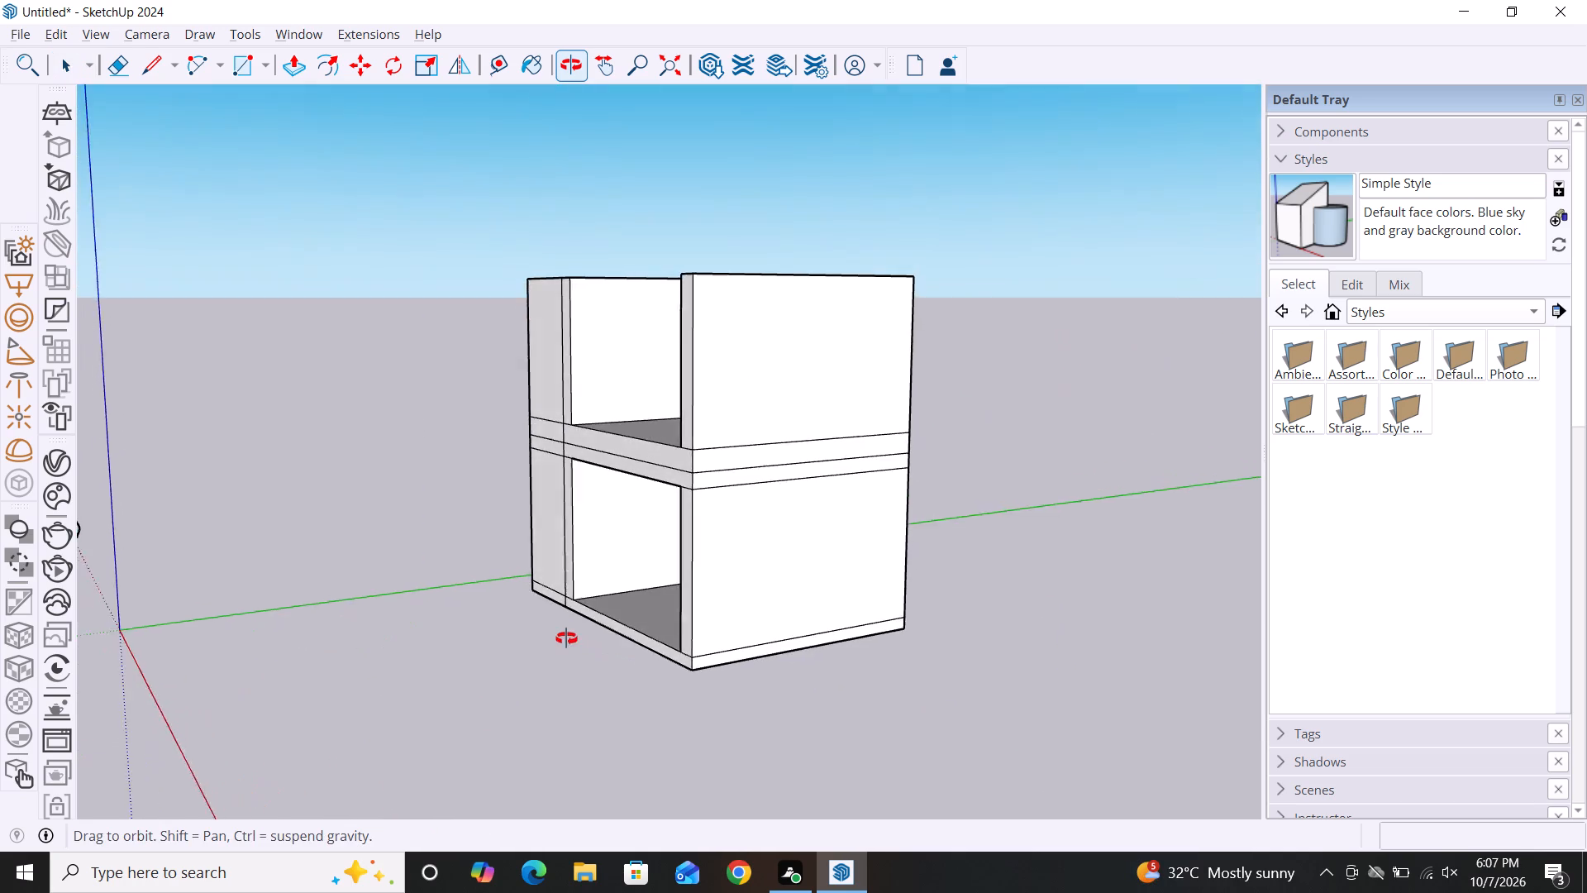
pyautogui.keyDown('alt'); pyautogui.moveTo(566, 638); pyautogui.dragTo(471, 667, button='middle'); pyautogui.keyUp('alt')
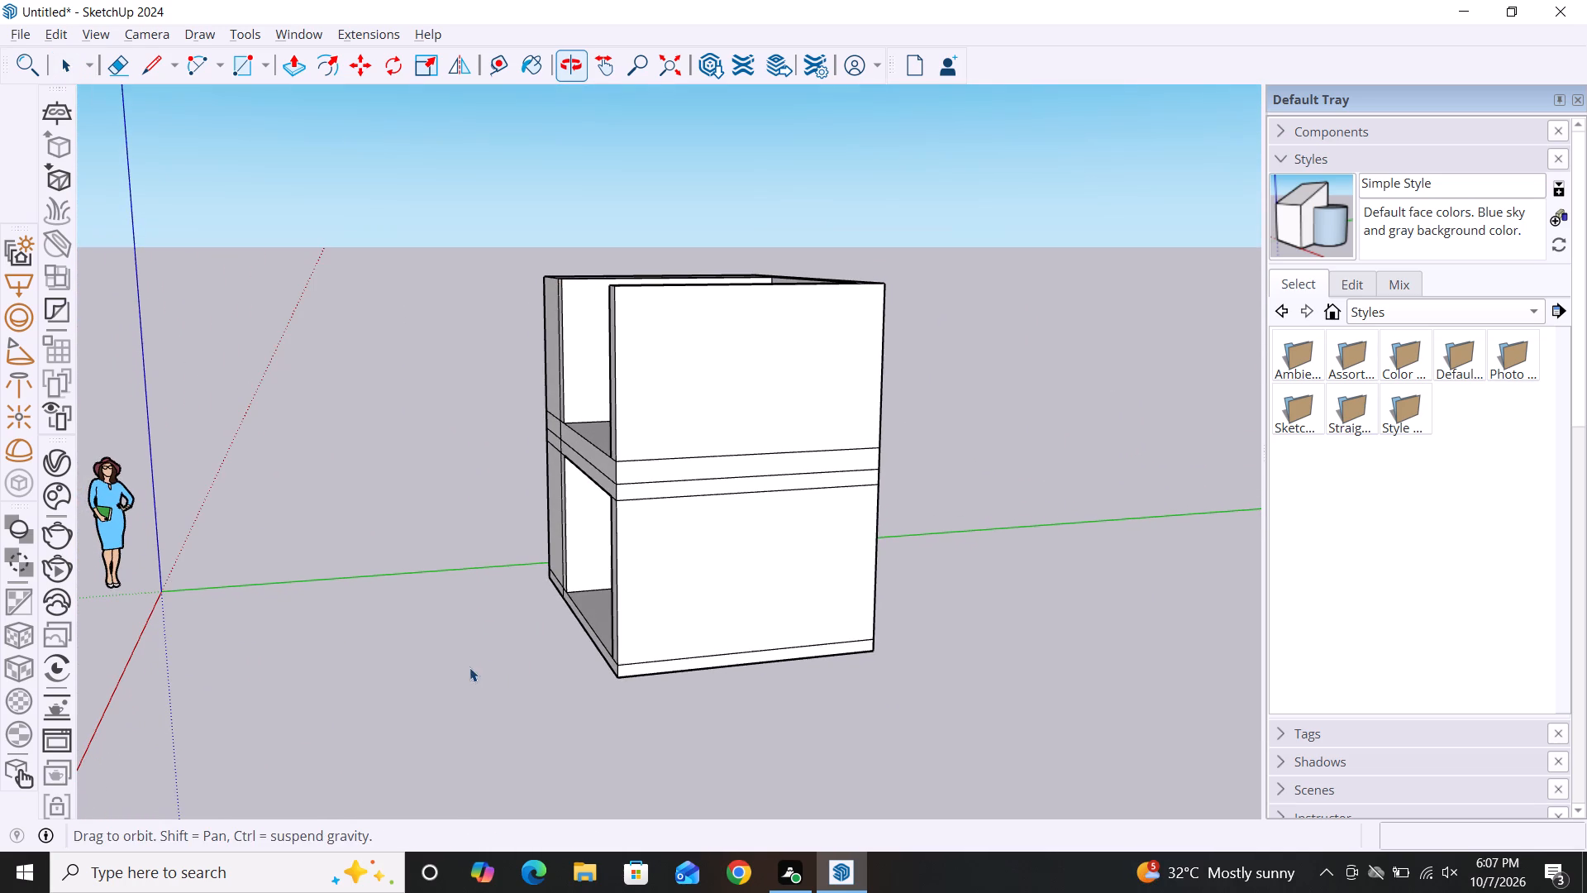
pyautogui.press('p')
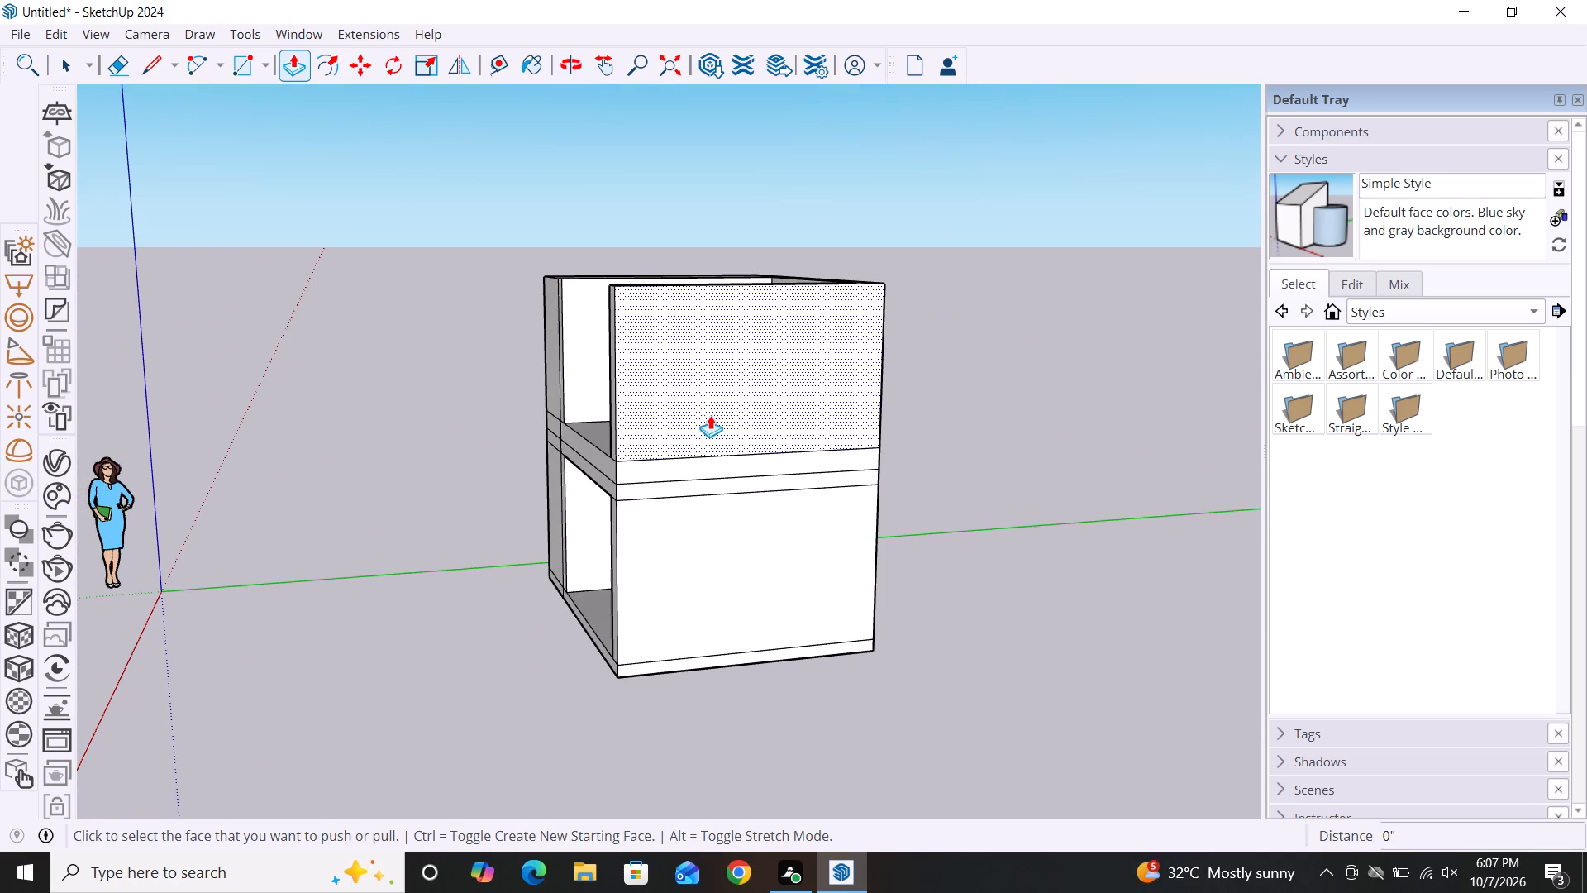
pyautogui.click(710, 415)
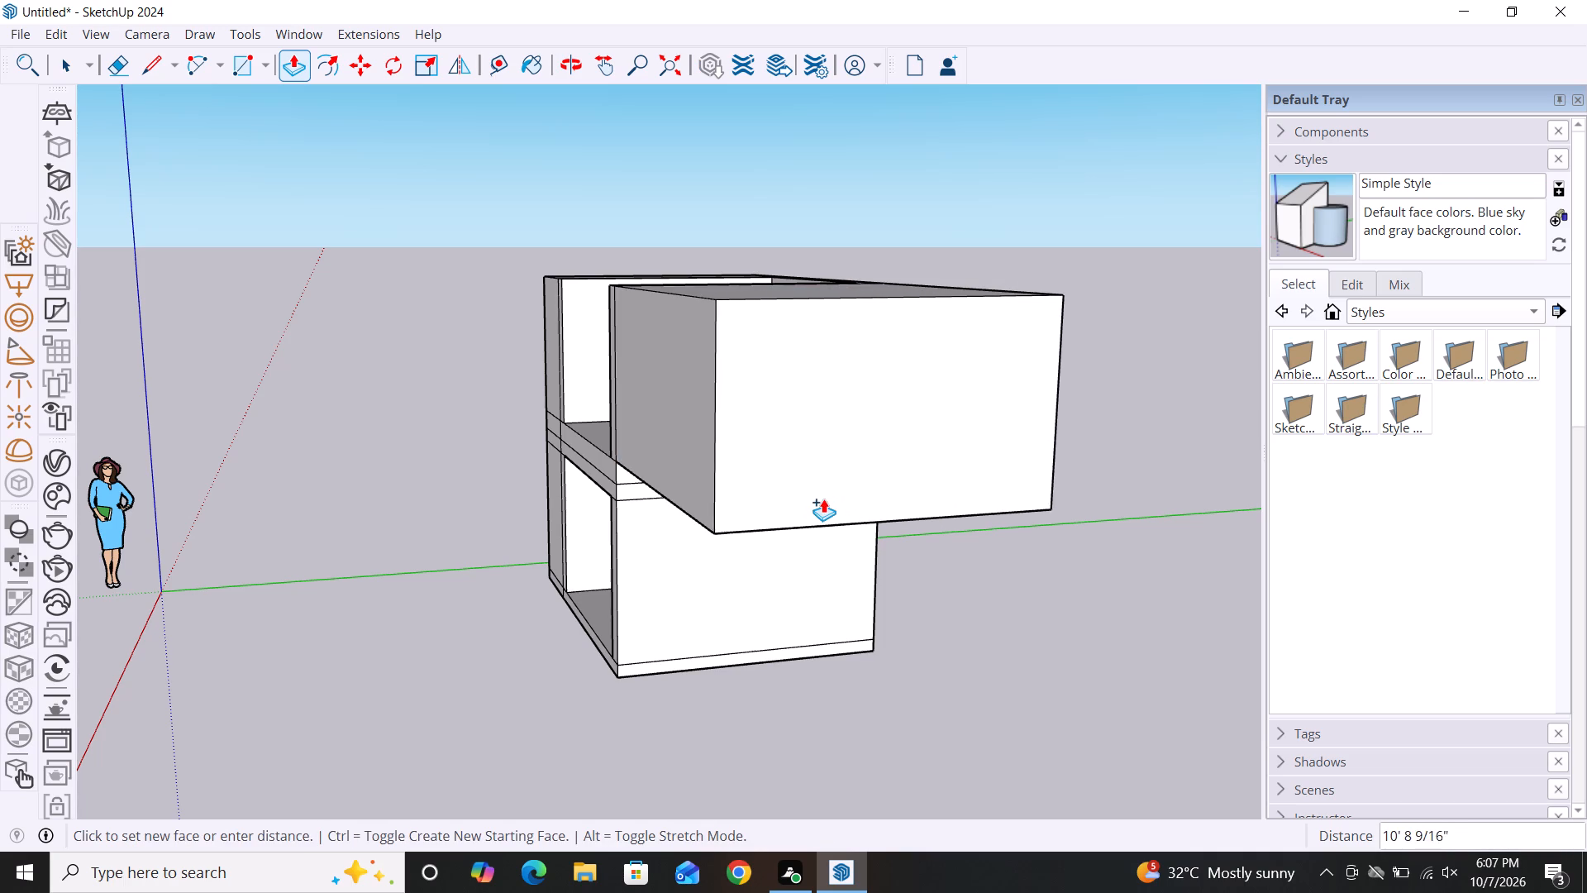
pyautogui.keyDown('alt'); pyautogui.moveTo(823, 499); pyautogui.dragTo(1225, 525, button='middle'); pyautogui.keyUp('alt')
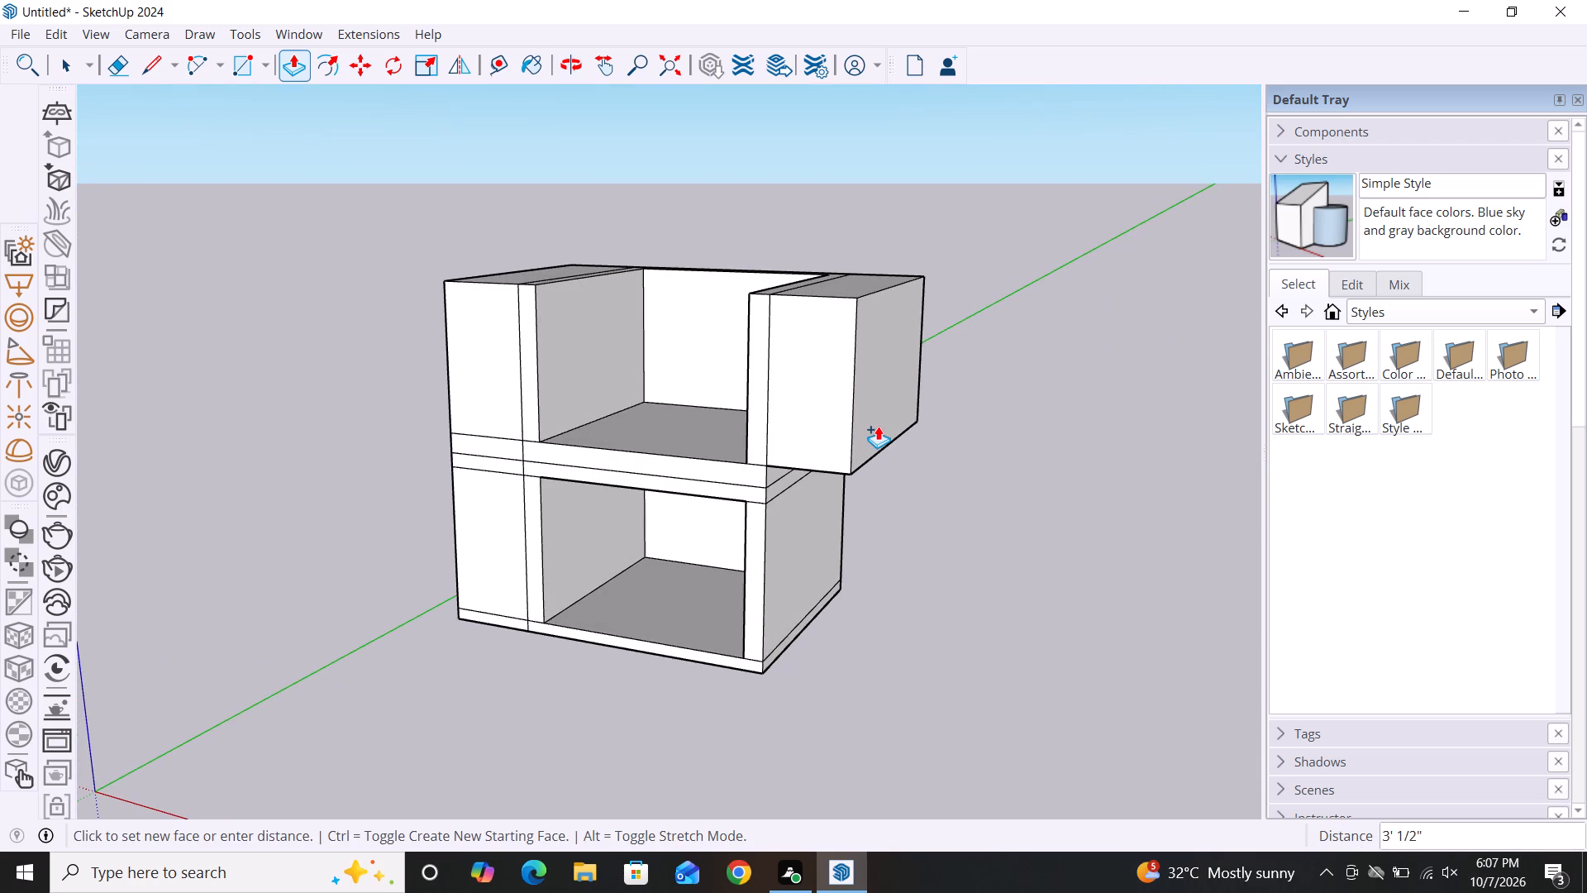
pyautogui.keyDown('ctrl'); pyautogui.moveTo(879, 426); pyautogui.dragTo(1016, 476, button='middle'); pyautogui.keyUp('ctrl')
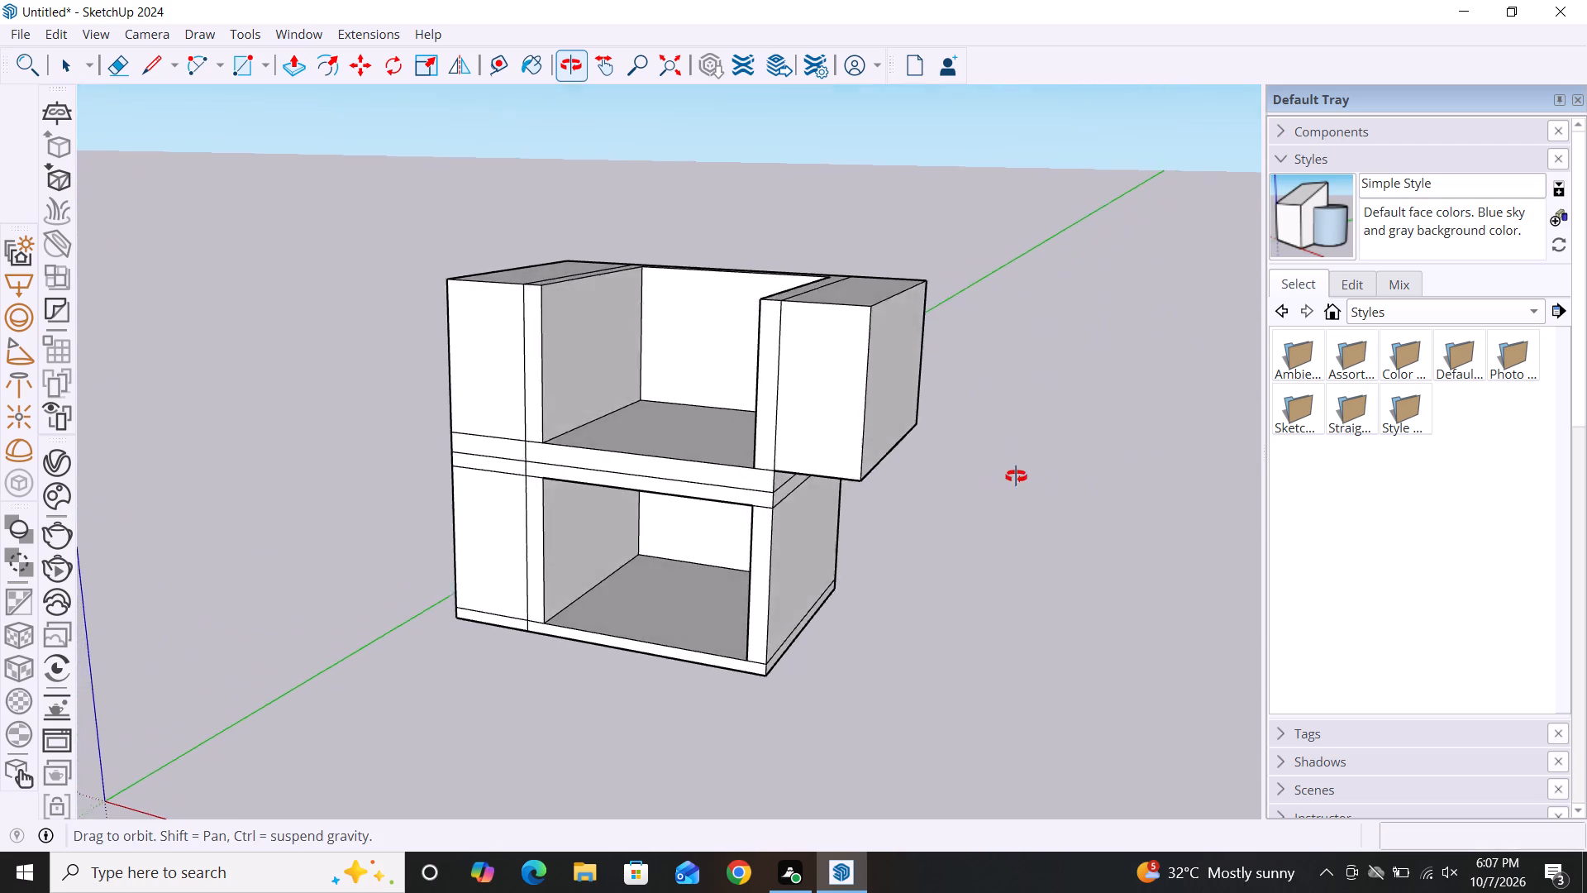
pyautogui.keyDown('ctrl'); pyautogui.moveTo(1016, 476); pyautogui.dragTo(1074, 311, button='middle'); pyautogui.keyUp('ctrl')
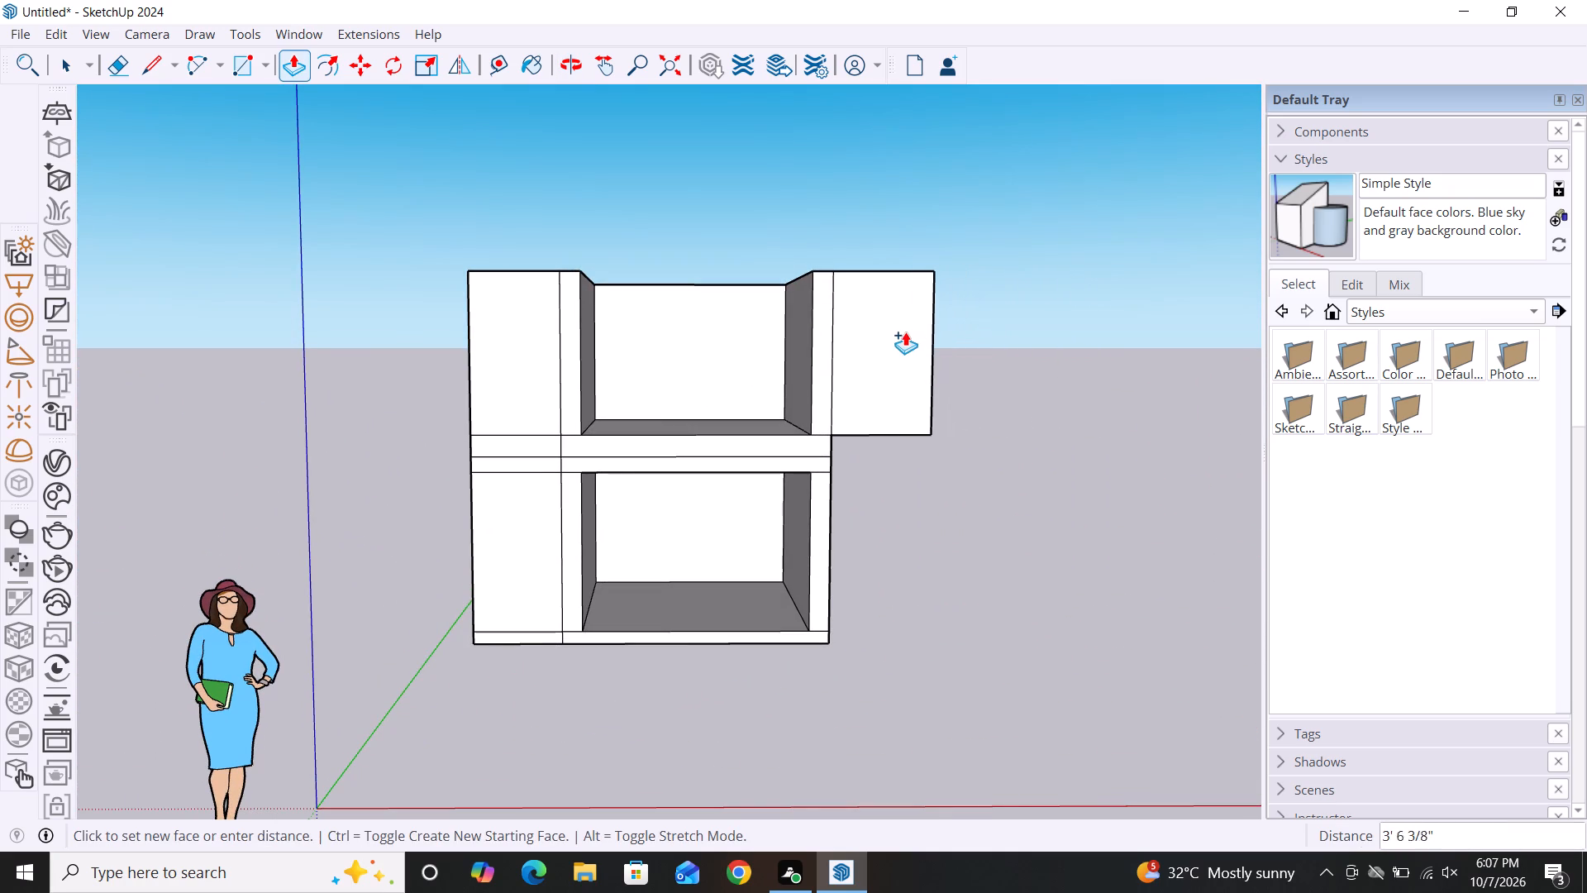
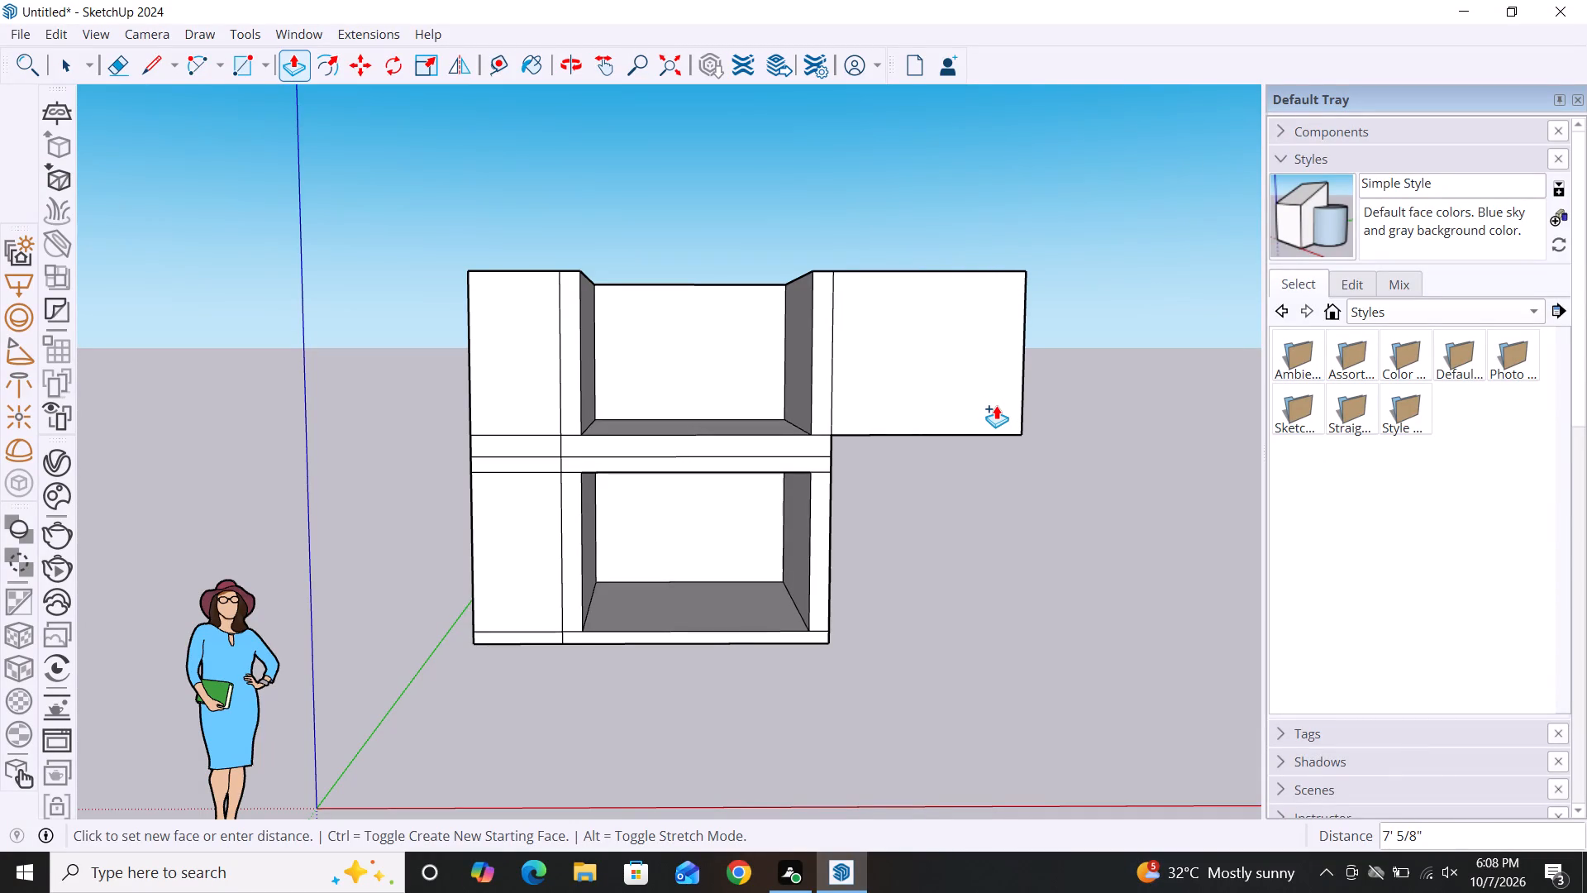
# Set the outward extension of the upper room's right side block to about 6' 4".
pyautogui.click(979, 427)
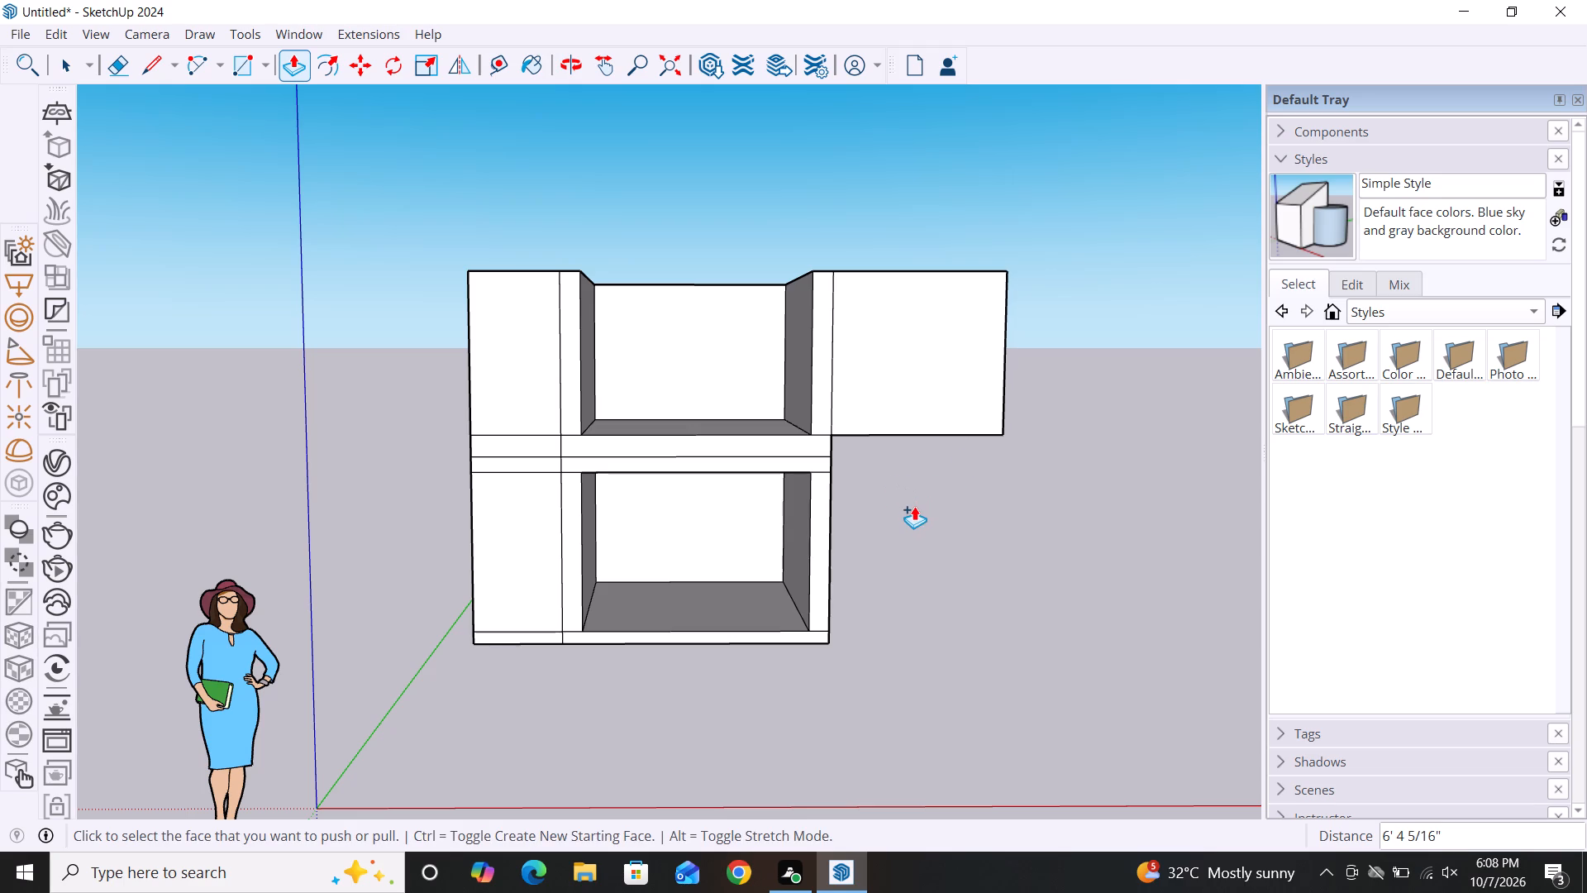
# Push/Pull the right edges of the two middle slabs and the lower room's right wall outward about 6' 4", flush with the upper block.
pyautogui.keyDown('alt'); pyautogui.moveTo(914, 509); pyautogui.dragTo(733, 527, button='middle'); pyautogui.keyUp('alt')
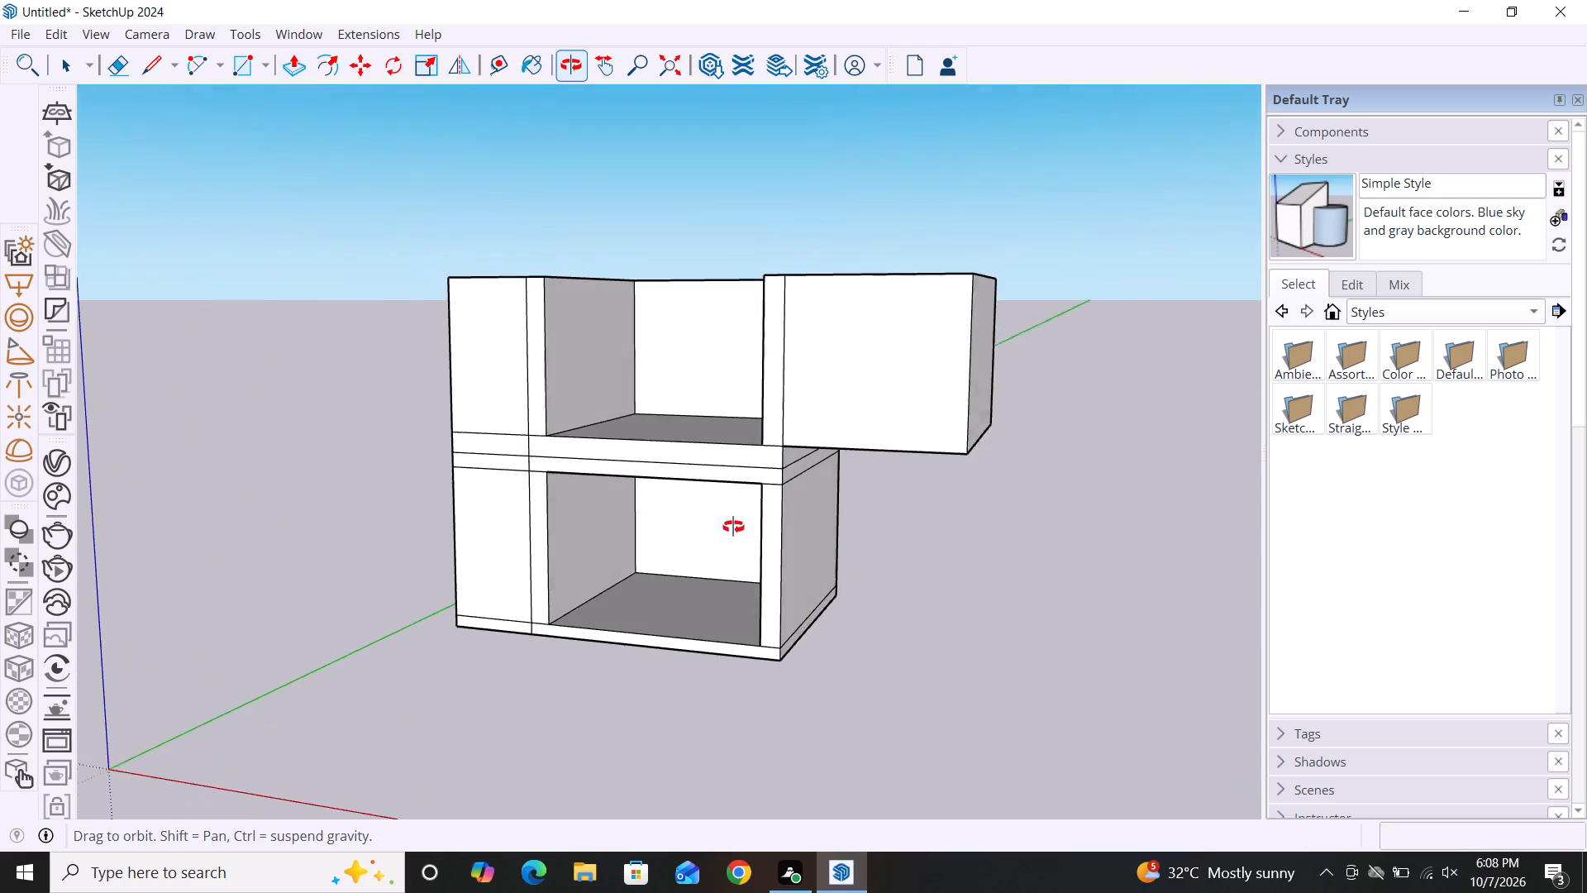
pyautogui.keyDown('alt'); pyautogui.moveTo(733, 527); pyautogui.dragTo(863, 551, button='middle'); pyautogui.keyUp('alt')
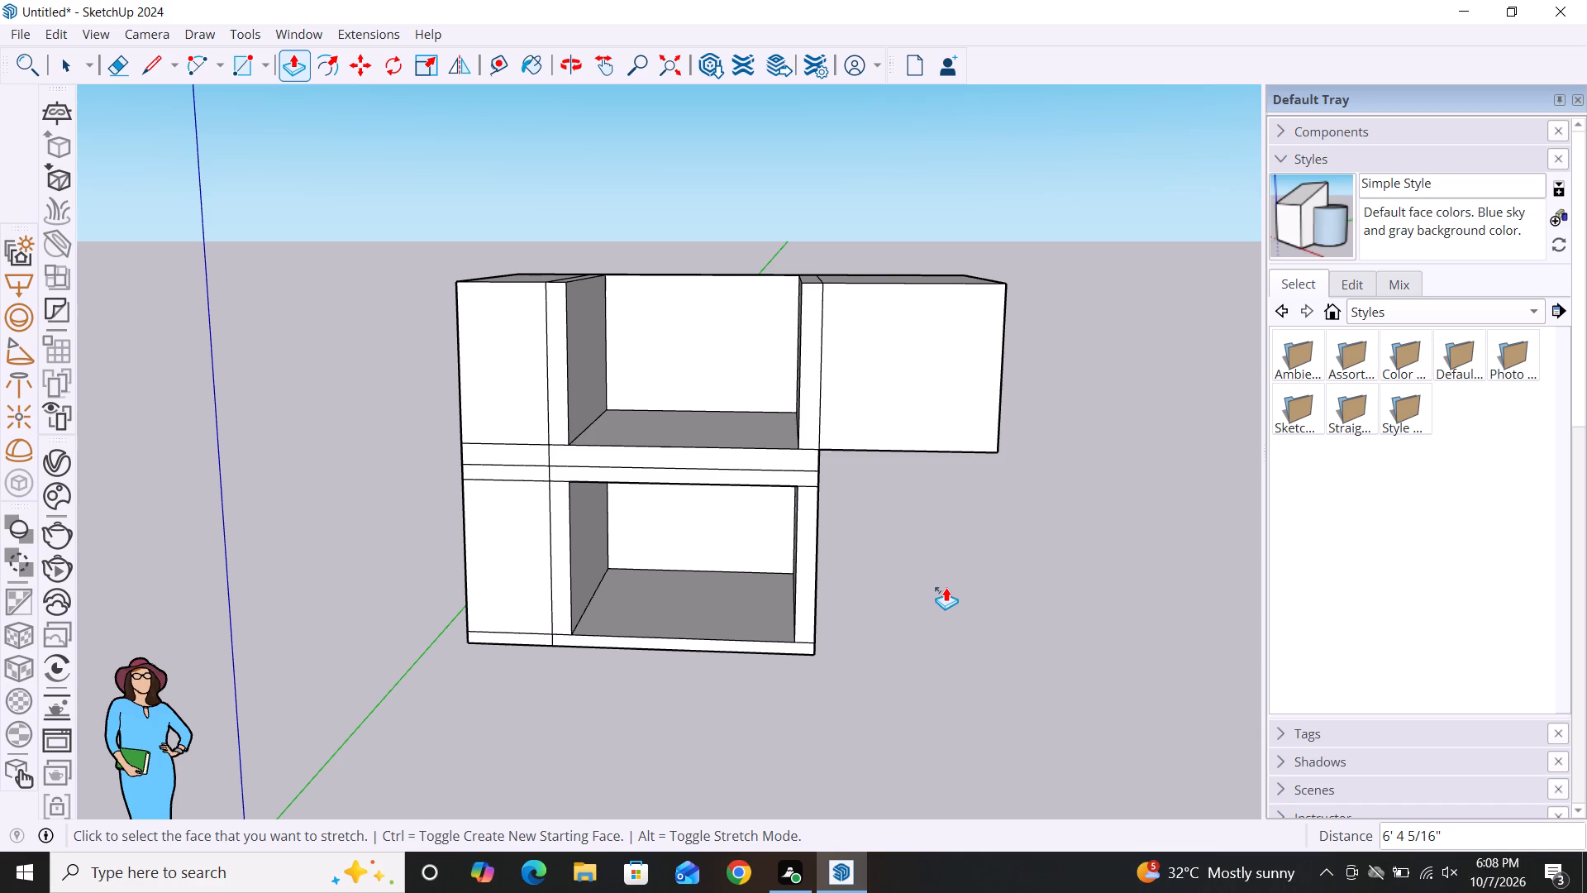
pyautogui.moveTo(948, 590); pyautogui.dragTo(726, 542, button='middle')
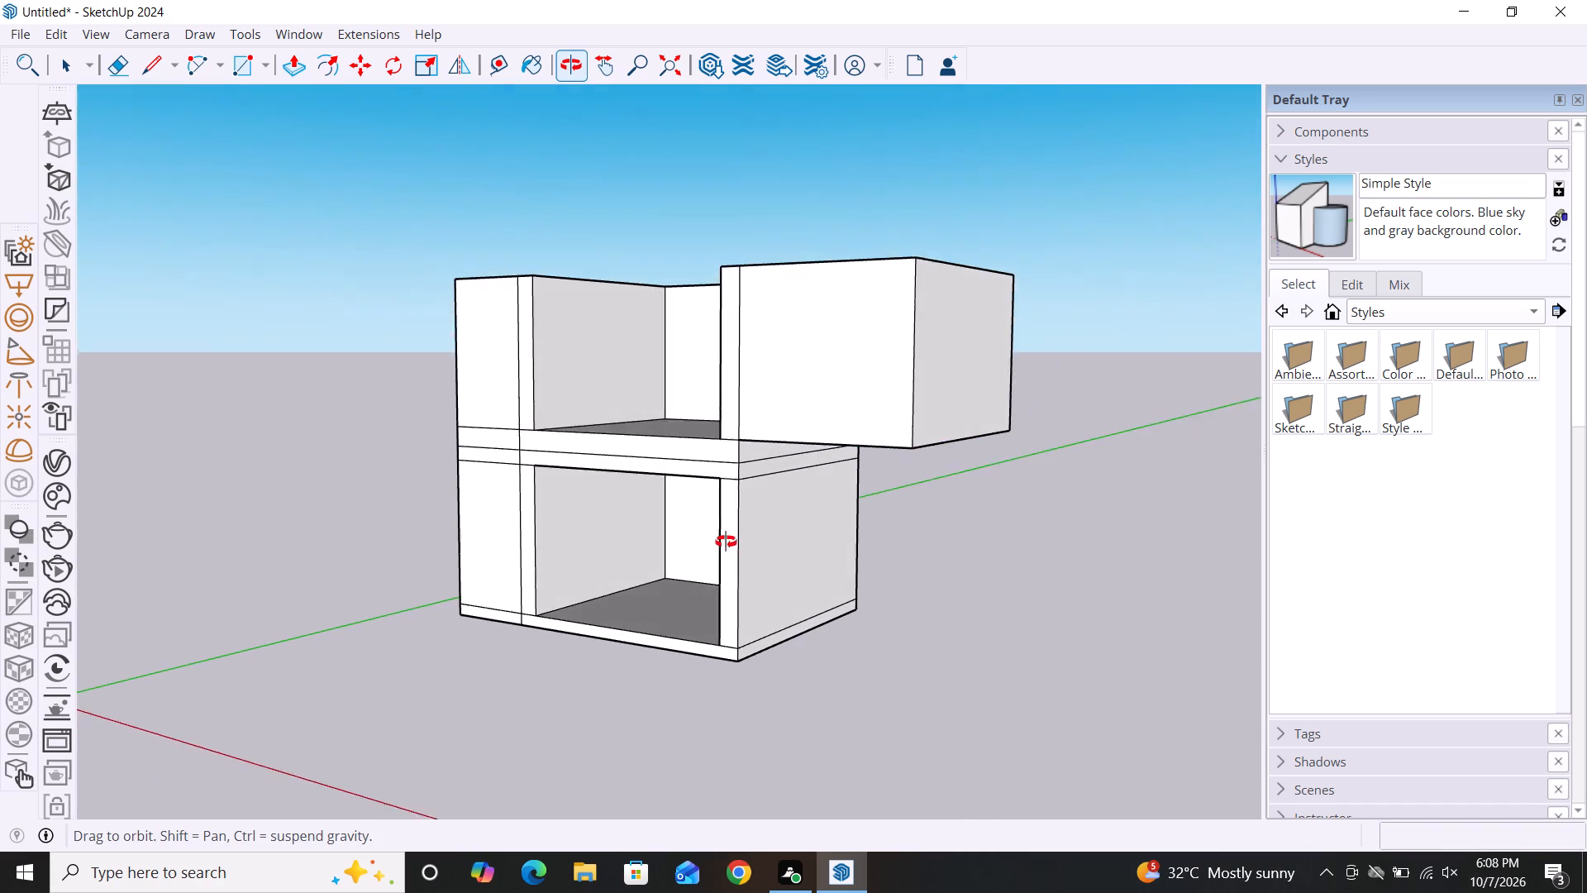
pyautogui.moveTo(726, 542); pyautogui.dragTo(730, 531, button='middle')
pyautogui.click(789, 441)
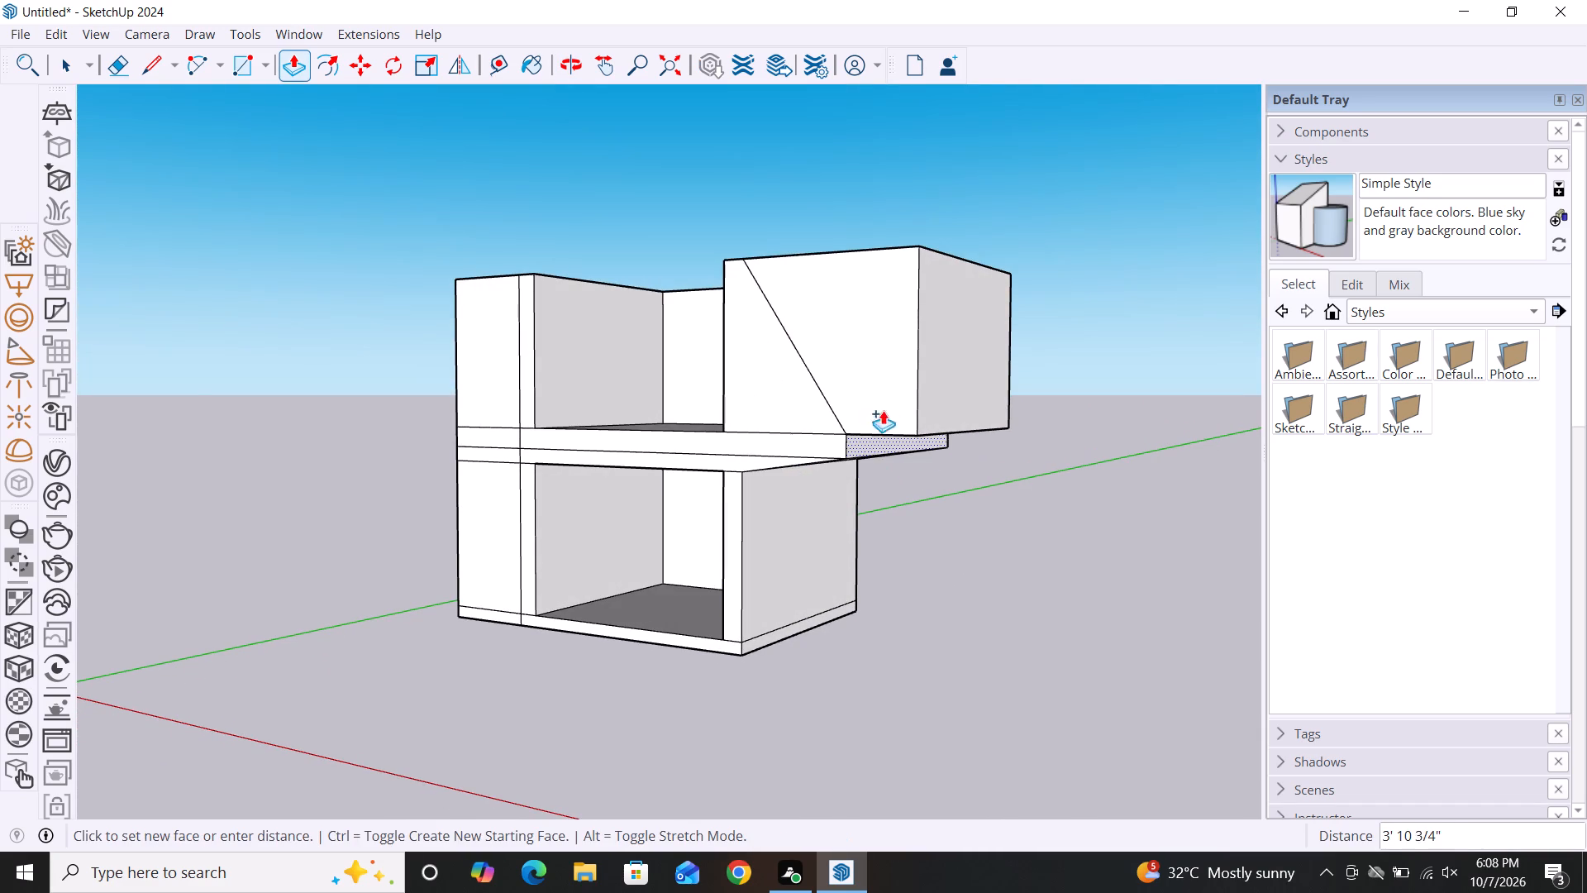
pyautogui.click(923, 395)
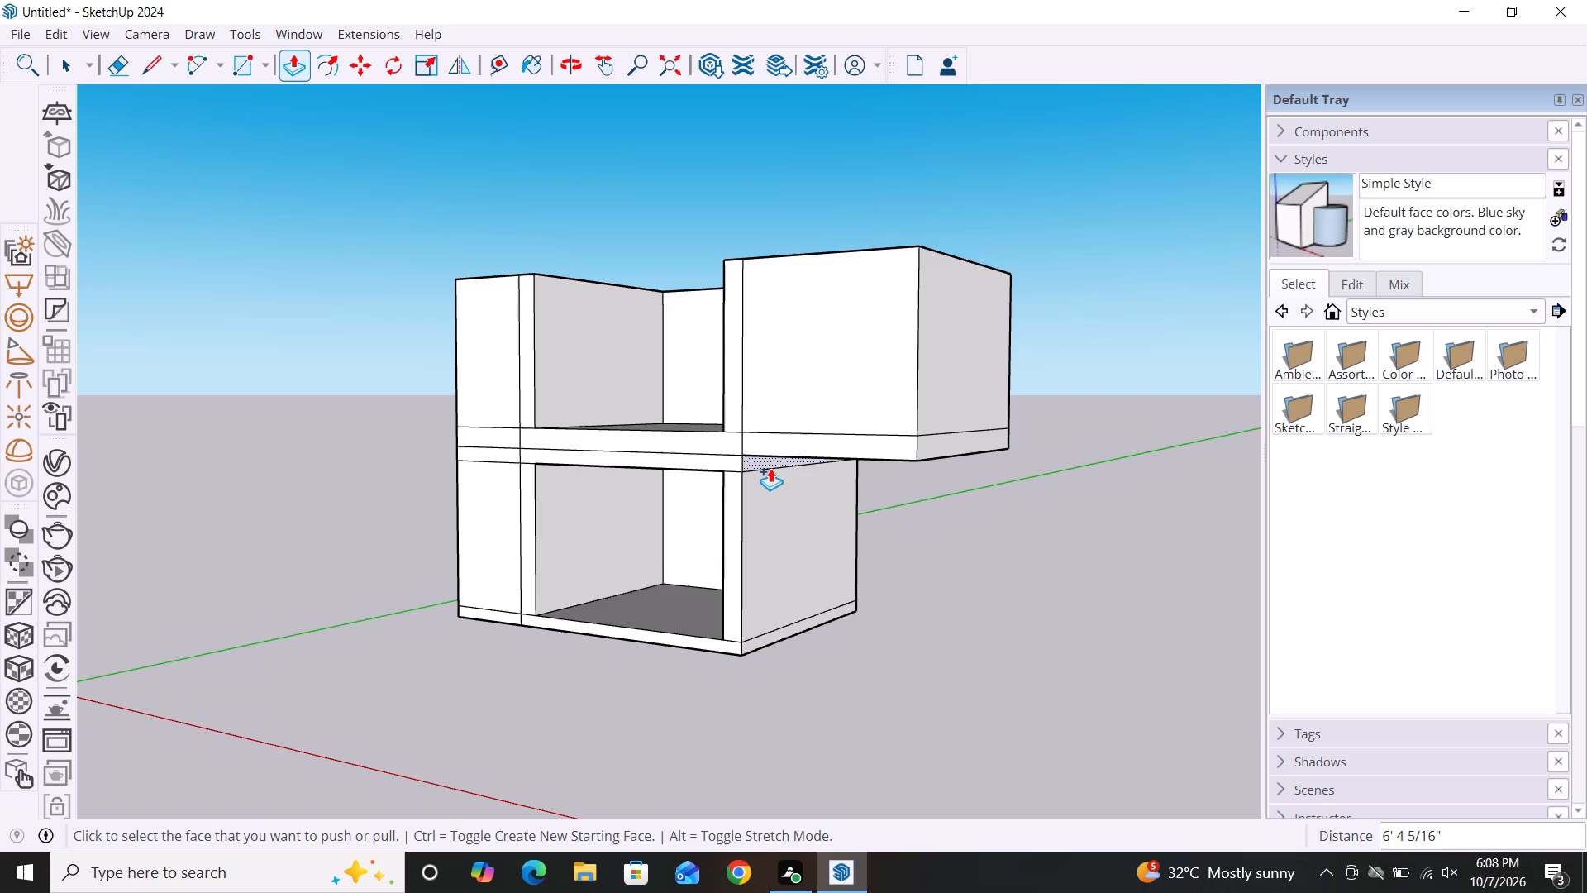
pyautogui.click(770, 463)
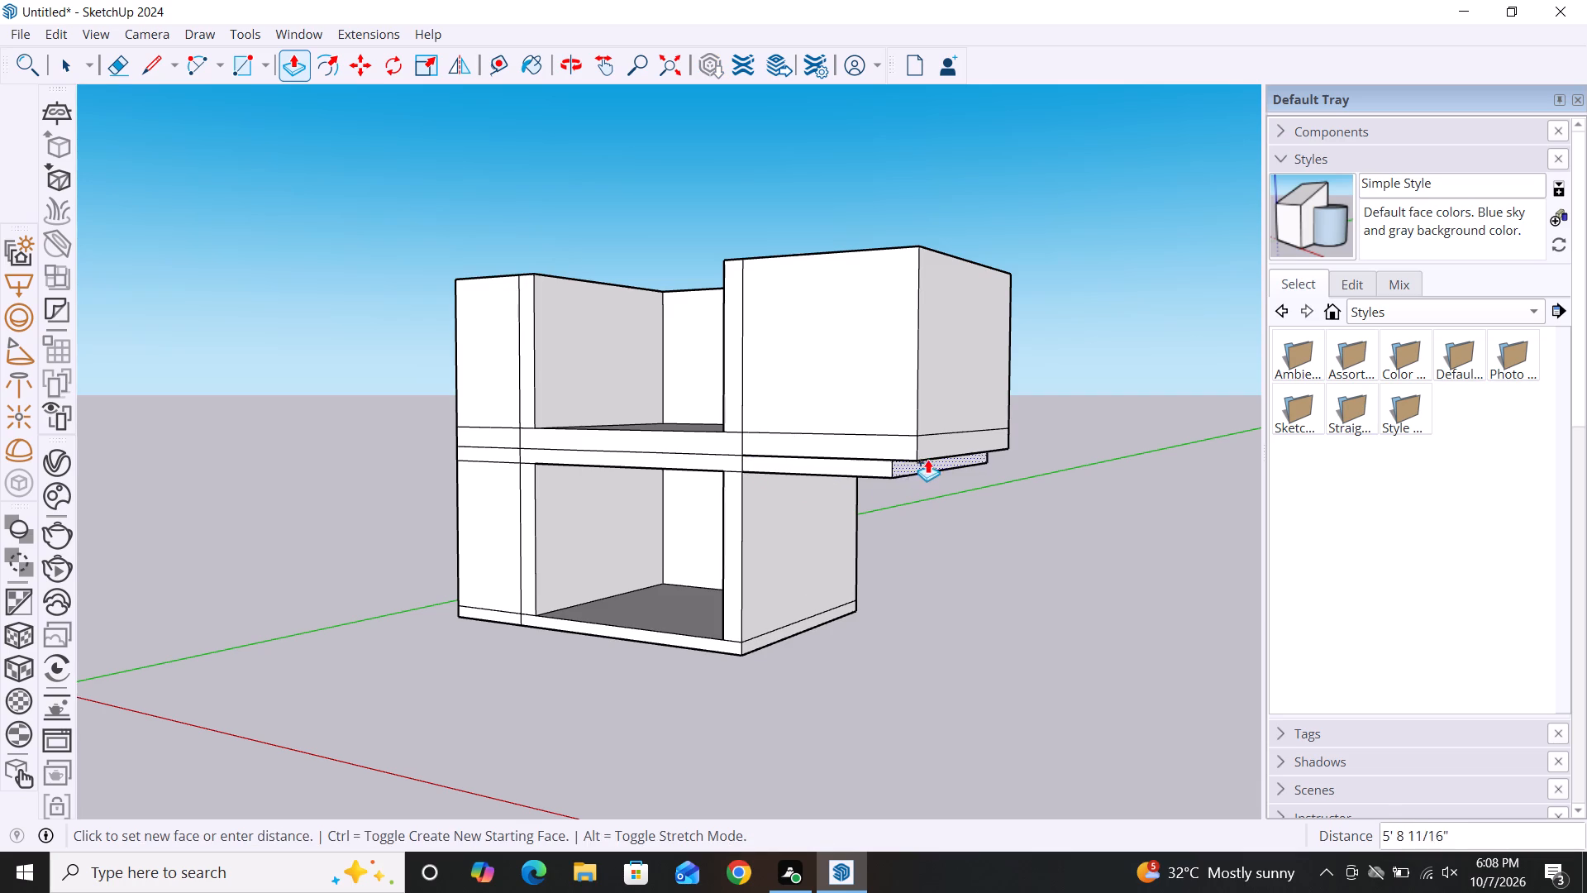
pyautogui.click(928, 451)
pyautogui.click(788, 548)
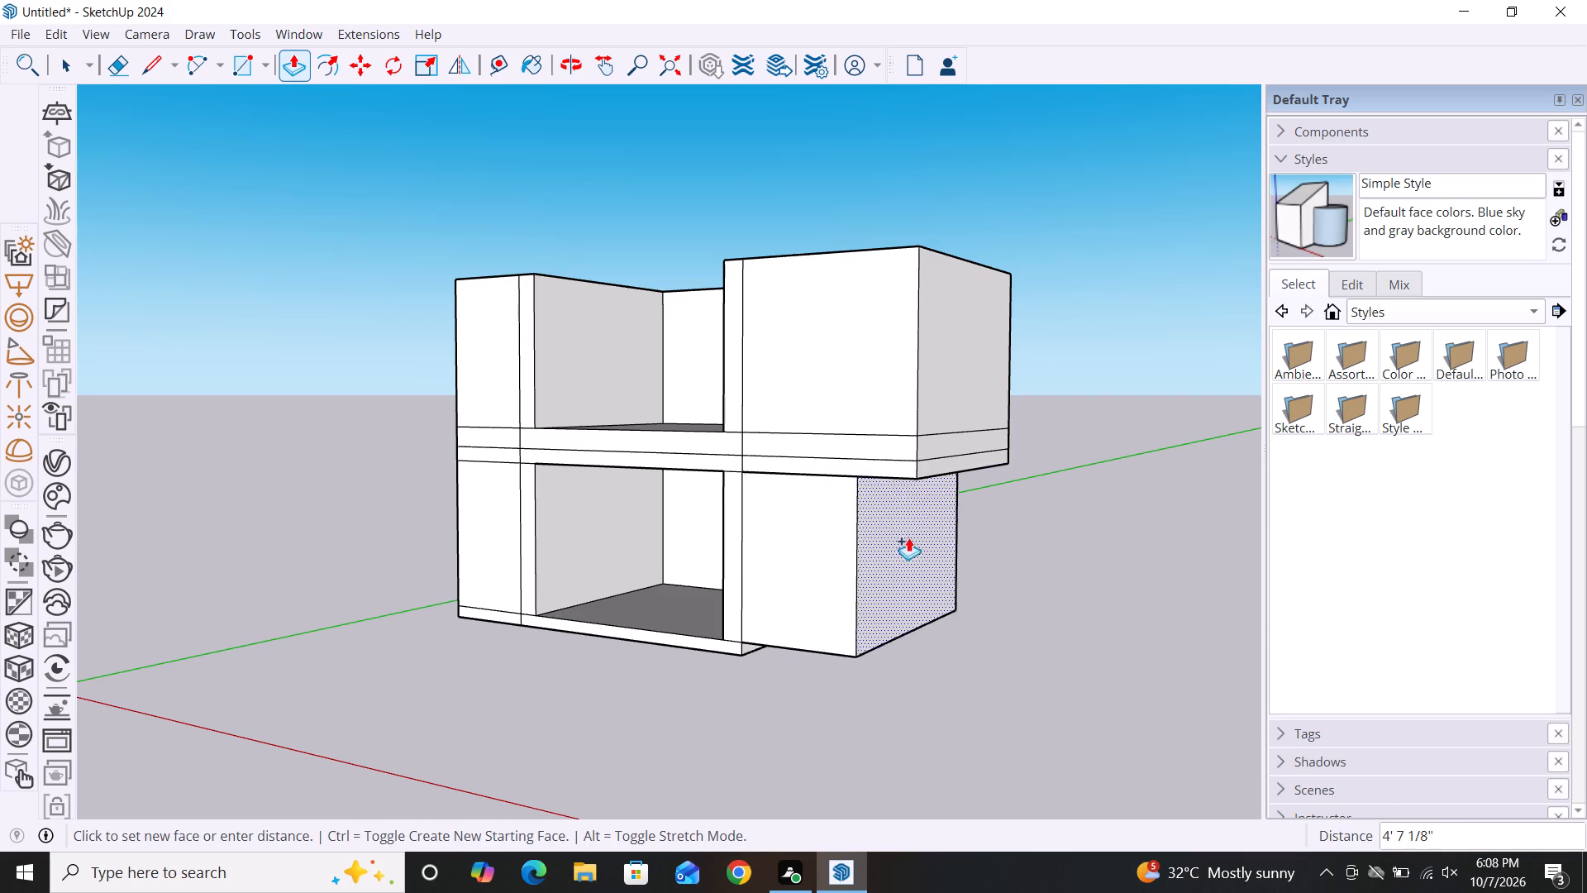
pyautogui.click(927, 480)
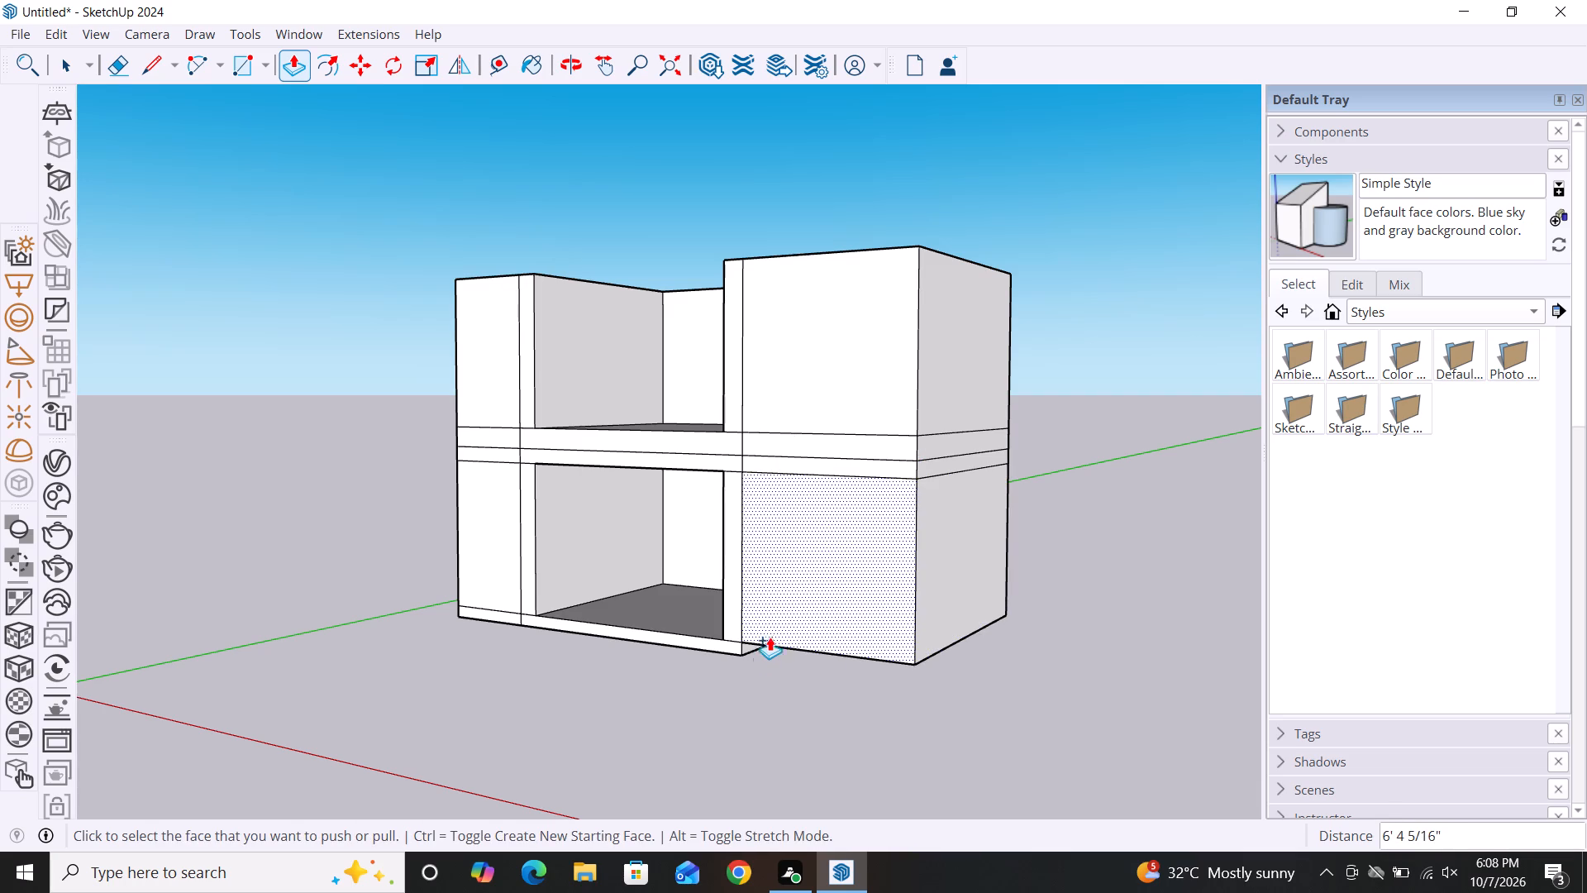
# Push/Pull the right edge of the bottom floor slab outward about 6' 4", flush with the extended lower wall.
pyautogui.click(749, 646)
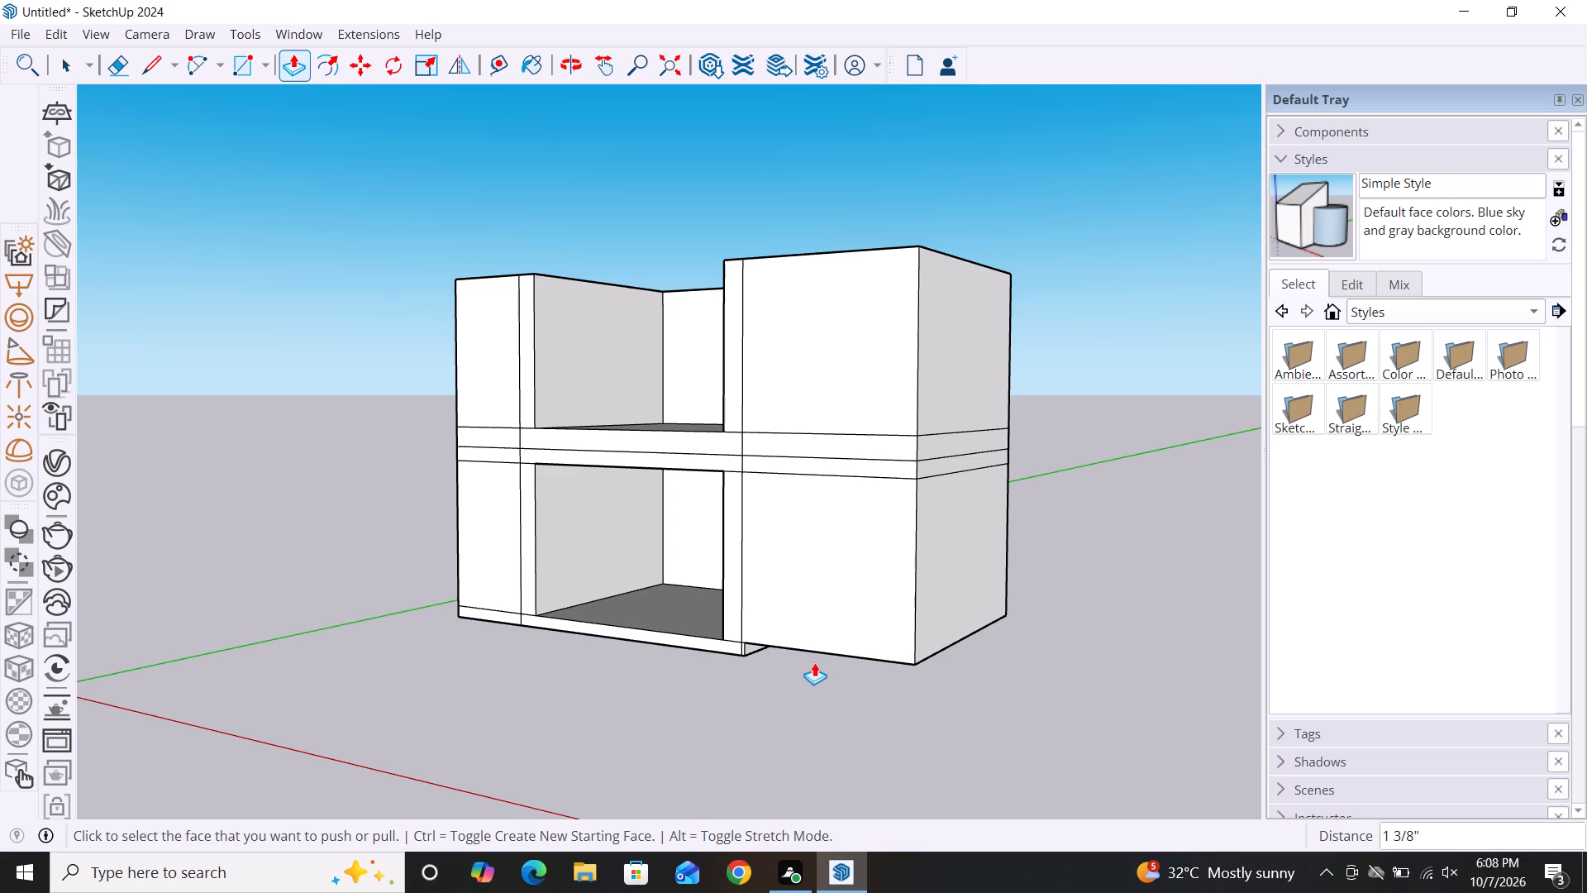
pyautogui.hotkey('ctrl', 'z')
pyautogui.click(757, 648)
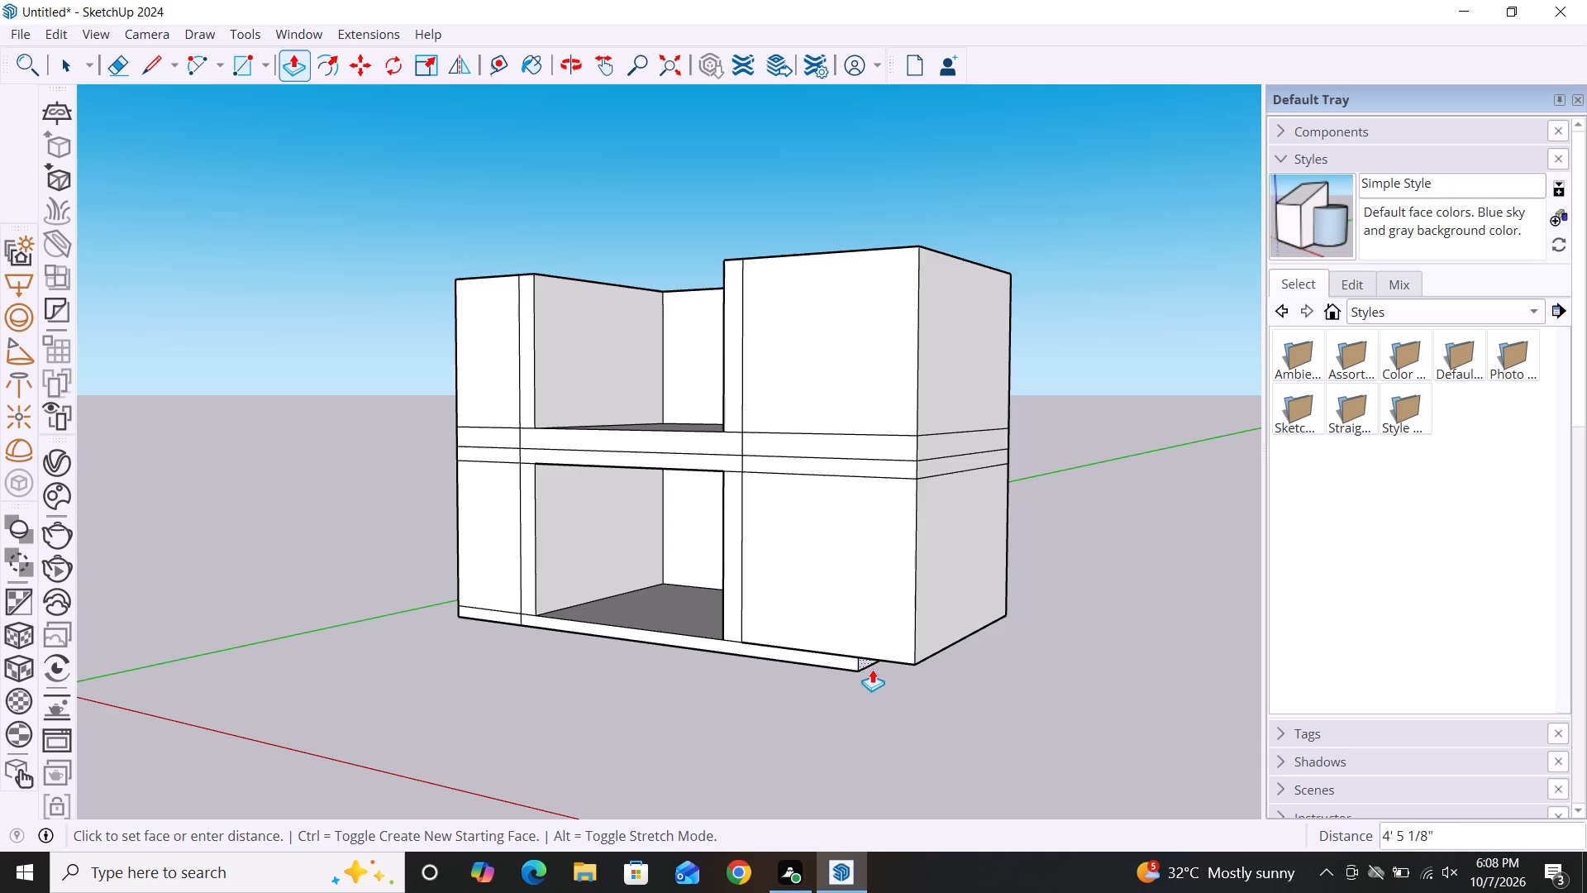
pyautogui.click(914, 654)
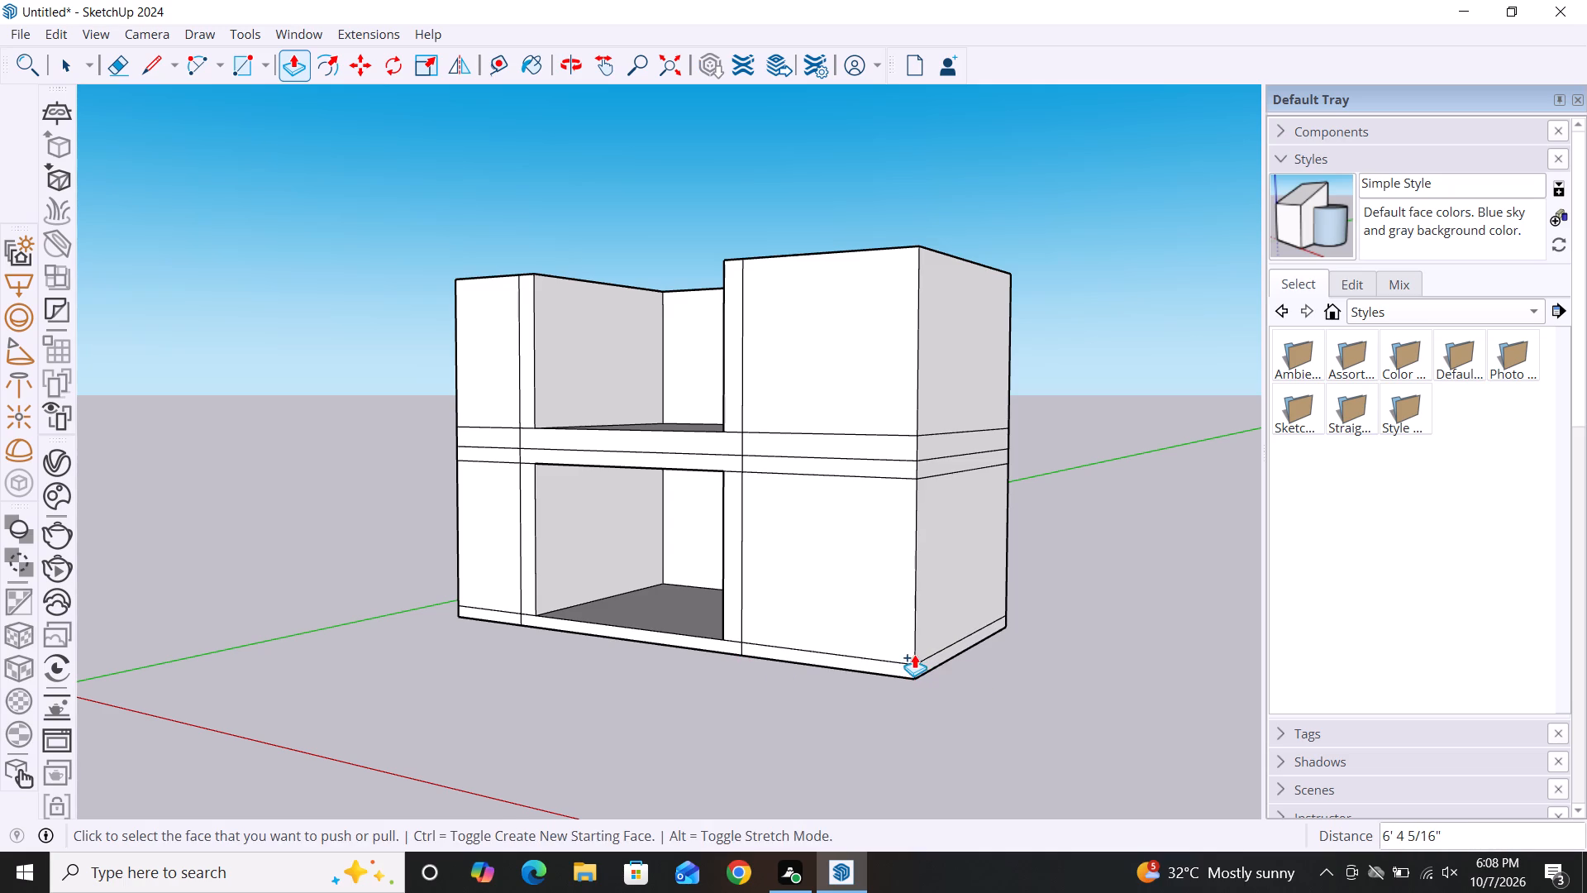
pyautogui.press('space')
# Push/Pull the outer face of the upper room's left side block outward by a further 2' 5 7/8".
pyautogui.keyDown('alt'); pyautogui.moveTo(719, 712); pyautogui.dragTo(984, 757, button='middle'); pyautogui.keyUp('alt')
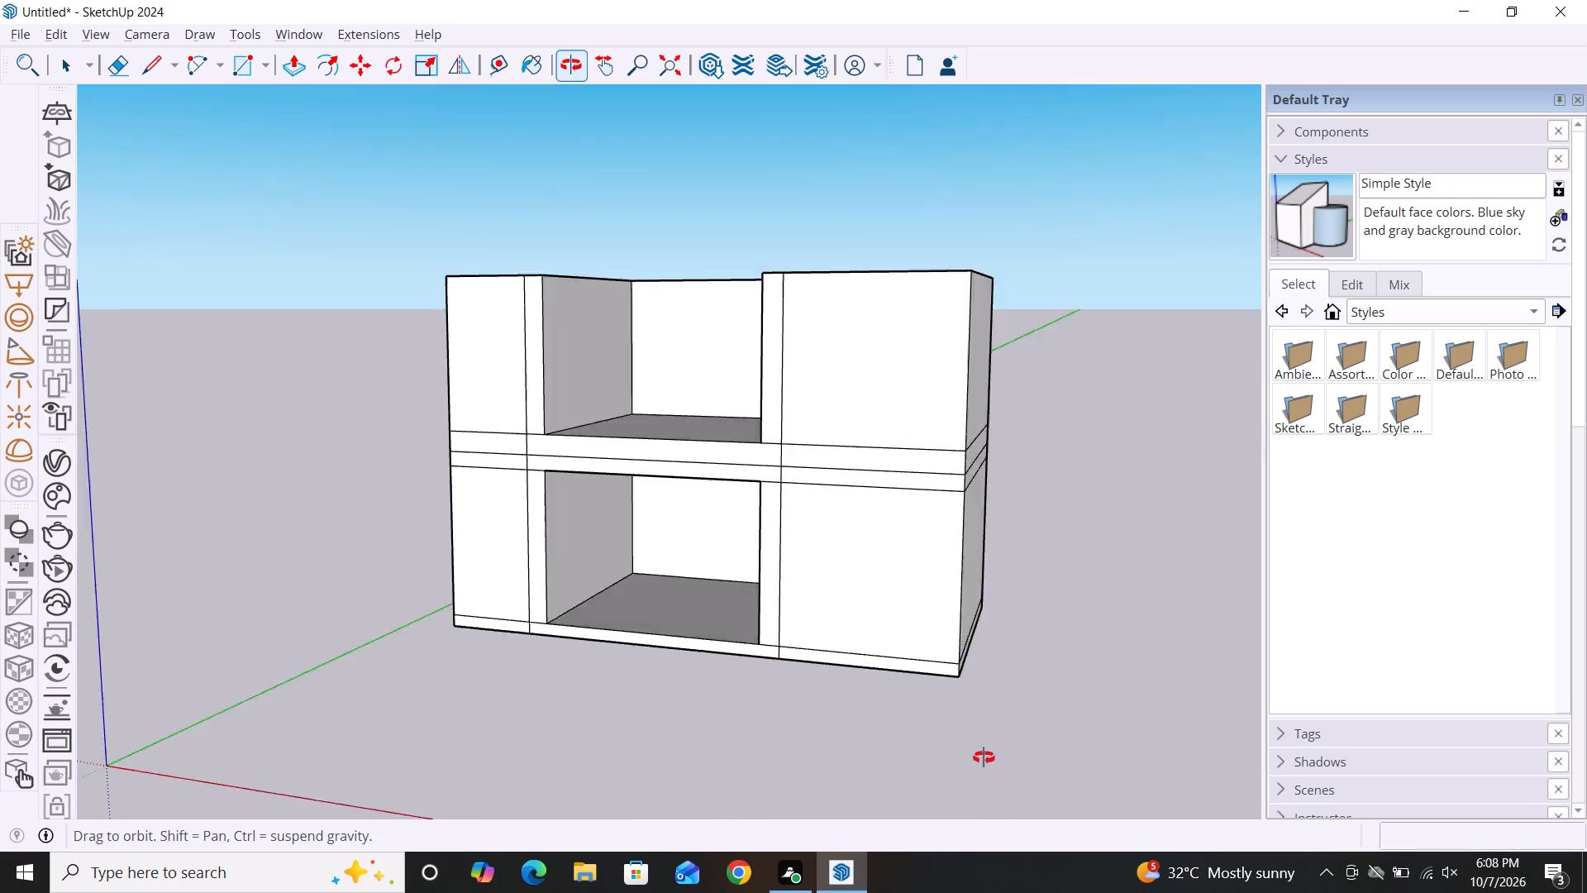
pyautogui.keyDown('alt'); pyautogui.moveTo(984, 757); pyautogui.dragTo(1023, 757, button='middle'); pyautogui.keyUp('alt')
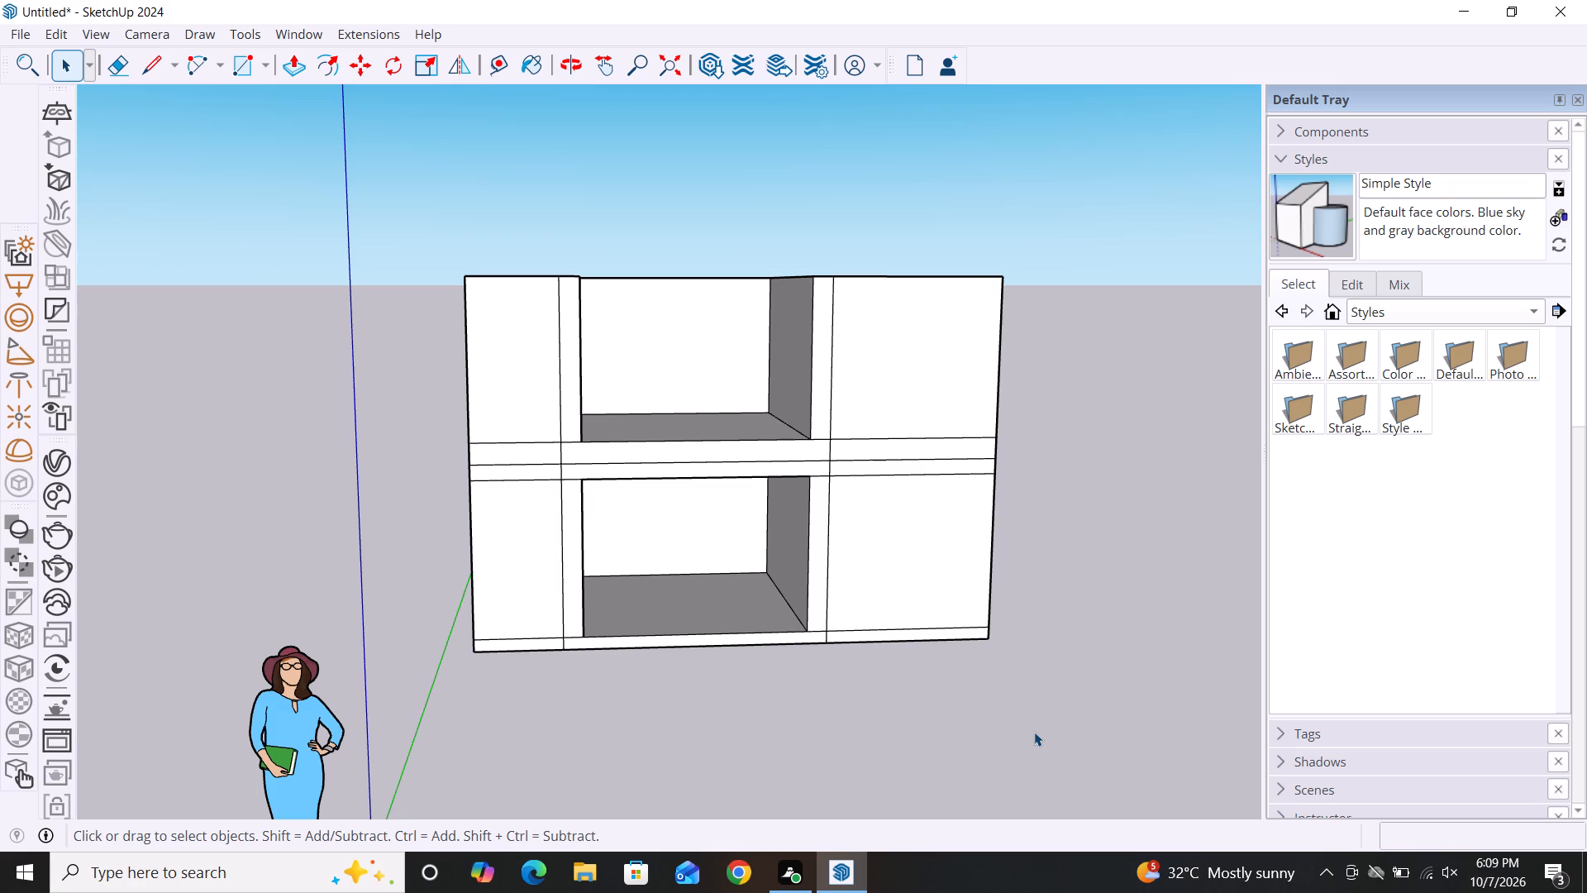
pyautogui.moveTo(770, 639); pyautogui.dragTo(793, 573, button='middle')
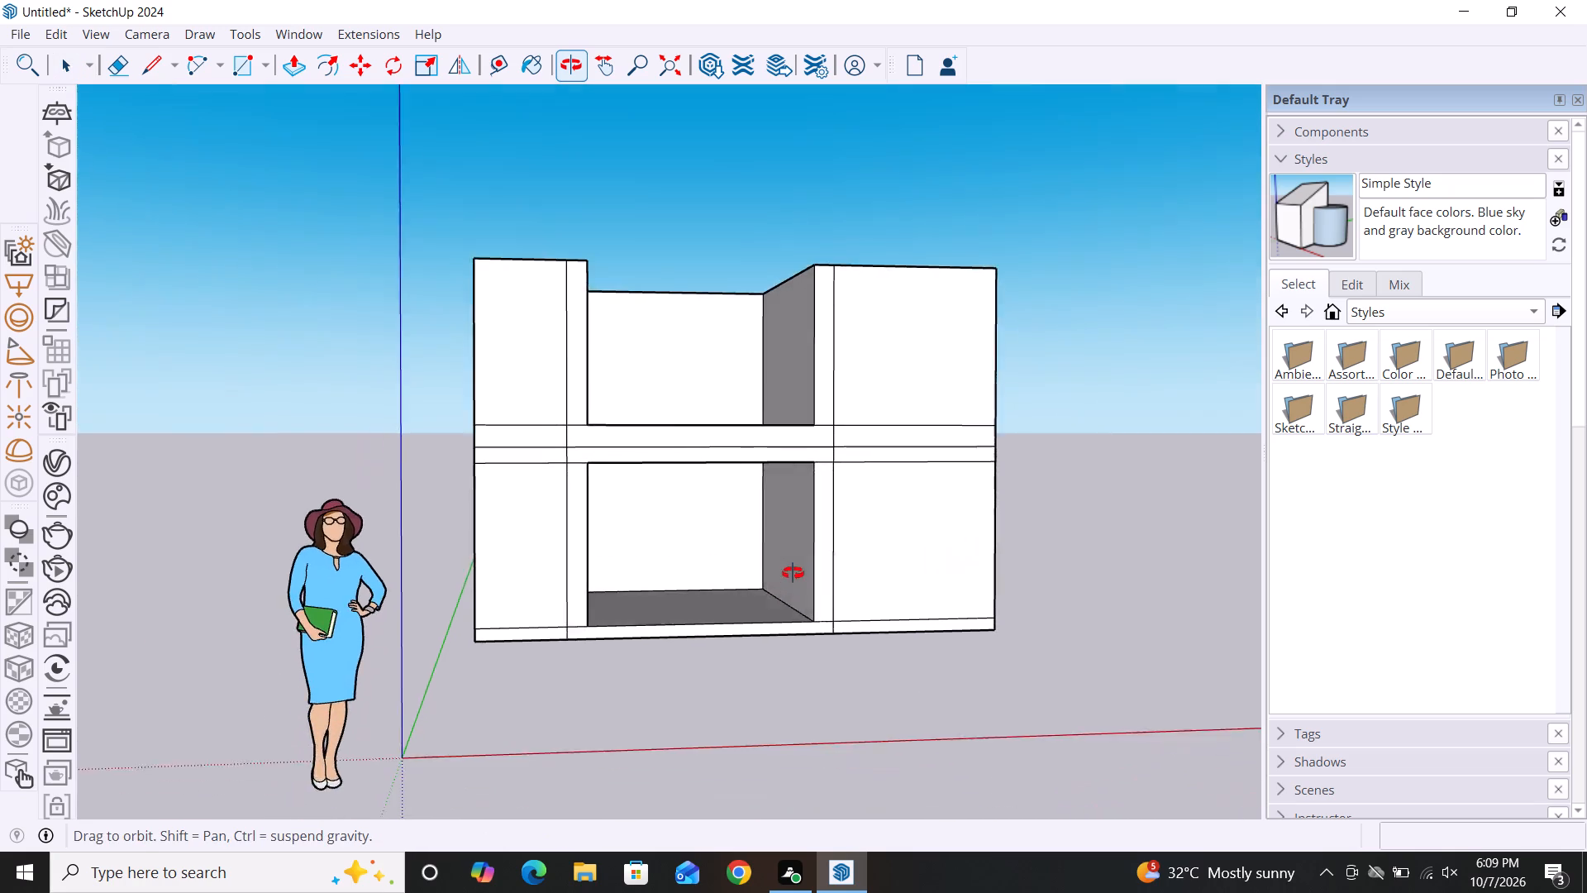
pyautogui.moveTo(793, 573); pyautogui.dragTo(707, 570, button='middle')
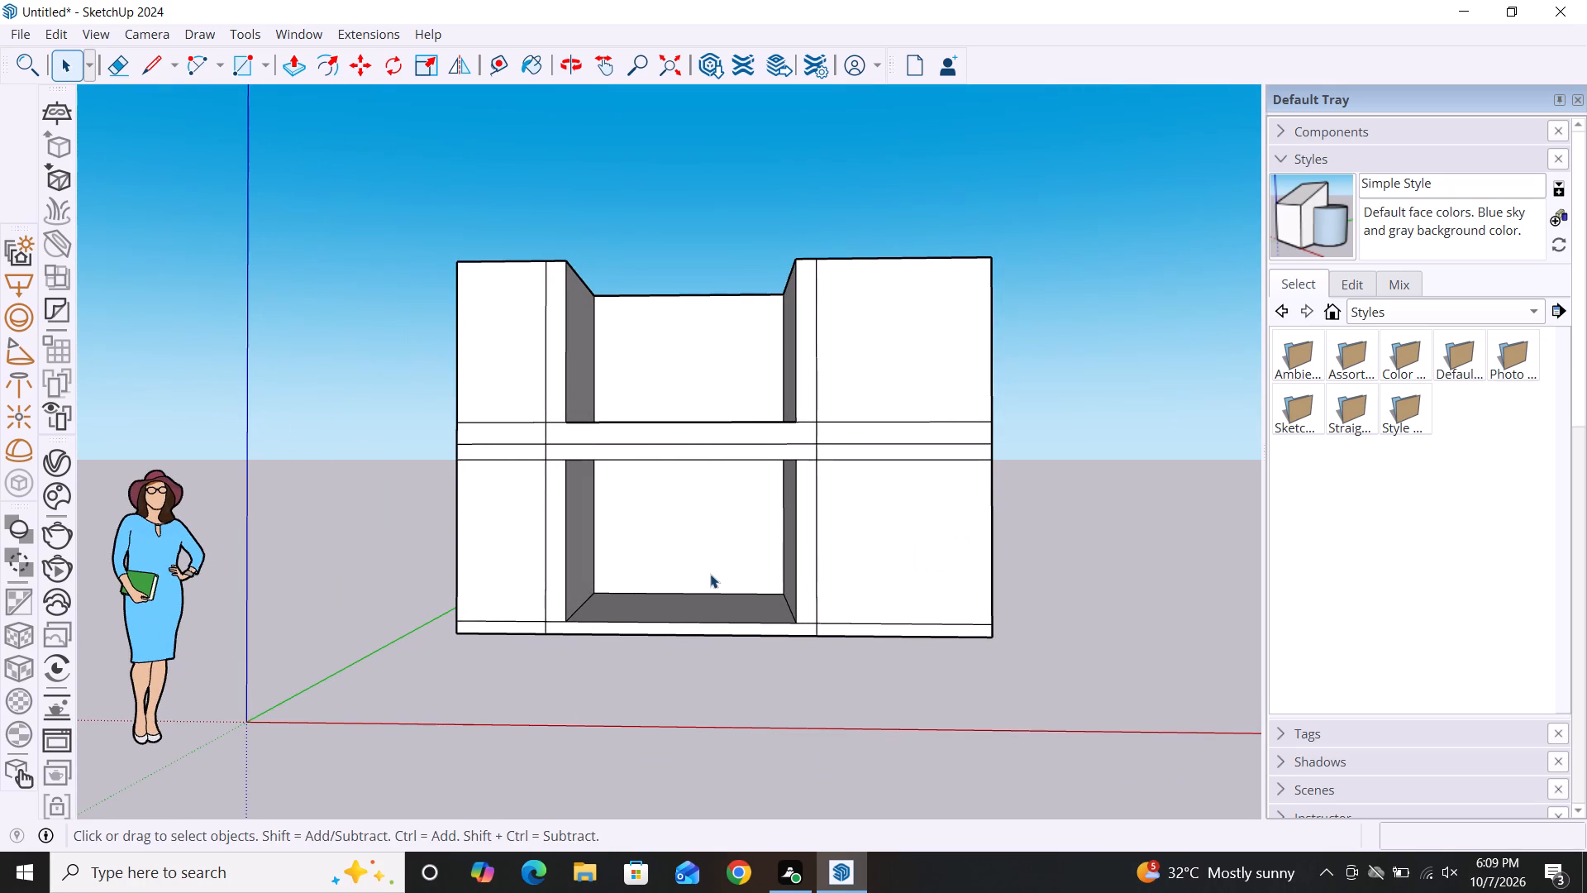
pyautogui.moveTo(720, 583); pyautogui.dragTo(757, 643, button='middle')
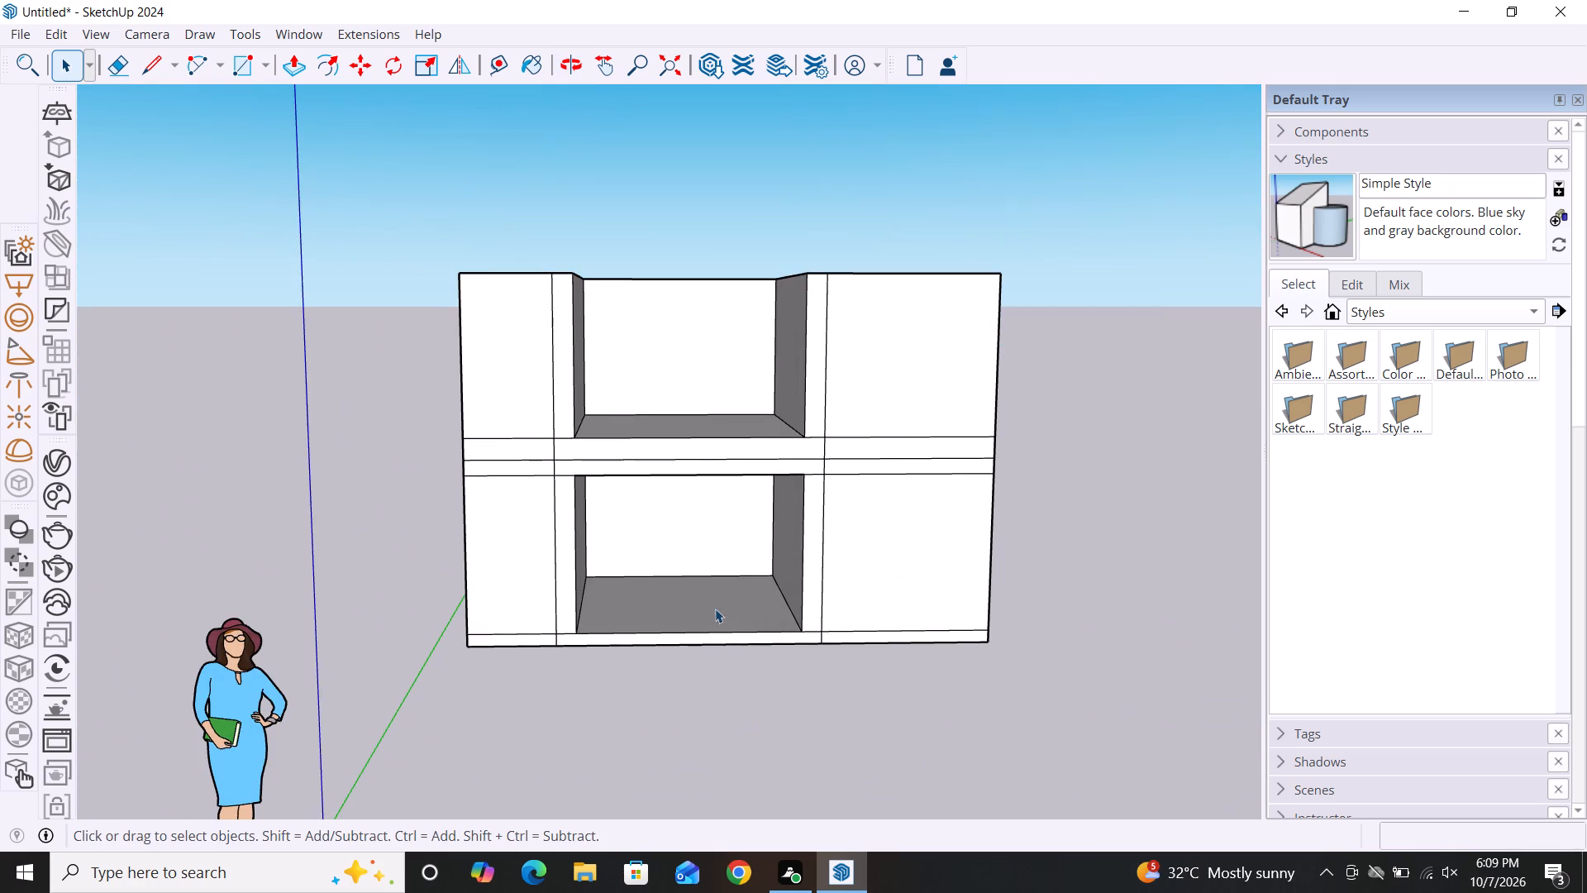
pyautogui.keyDown('alt'); pyautogui.moveTo(611, 634); pyautogui.dragTo(1001, 654, button='middle'); pyautogui.keyUp('alt')
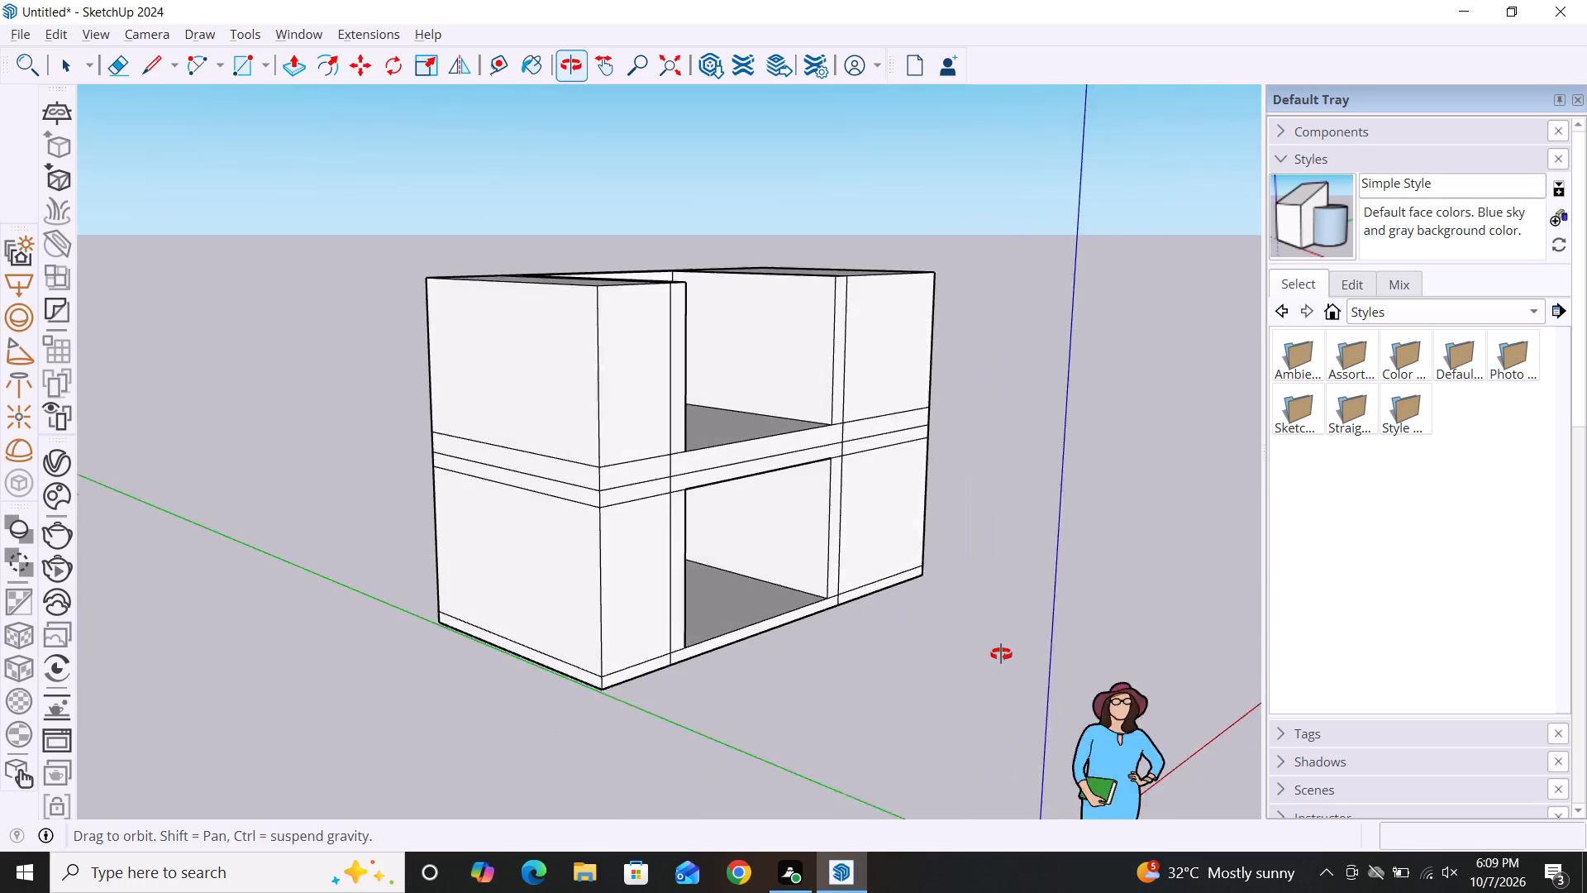
pyautogui.keyDown('alt'); pyautogui.moveTo(1001, 654); pyautogui.dragTo(1001, 652, button='middle'); pyautogui.keyUp('alt')
pyautogui.press('p')
pyautogui.click(554, 364)
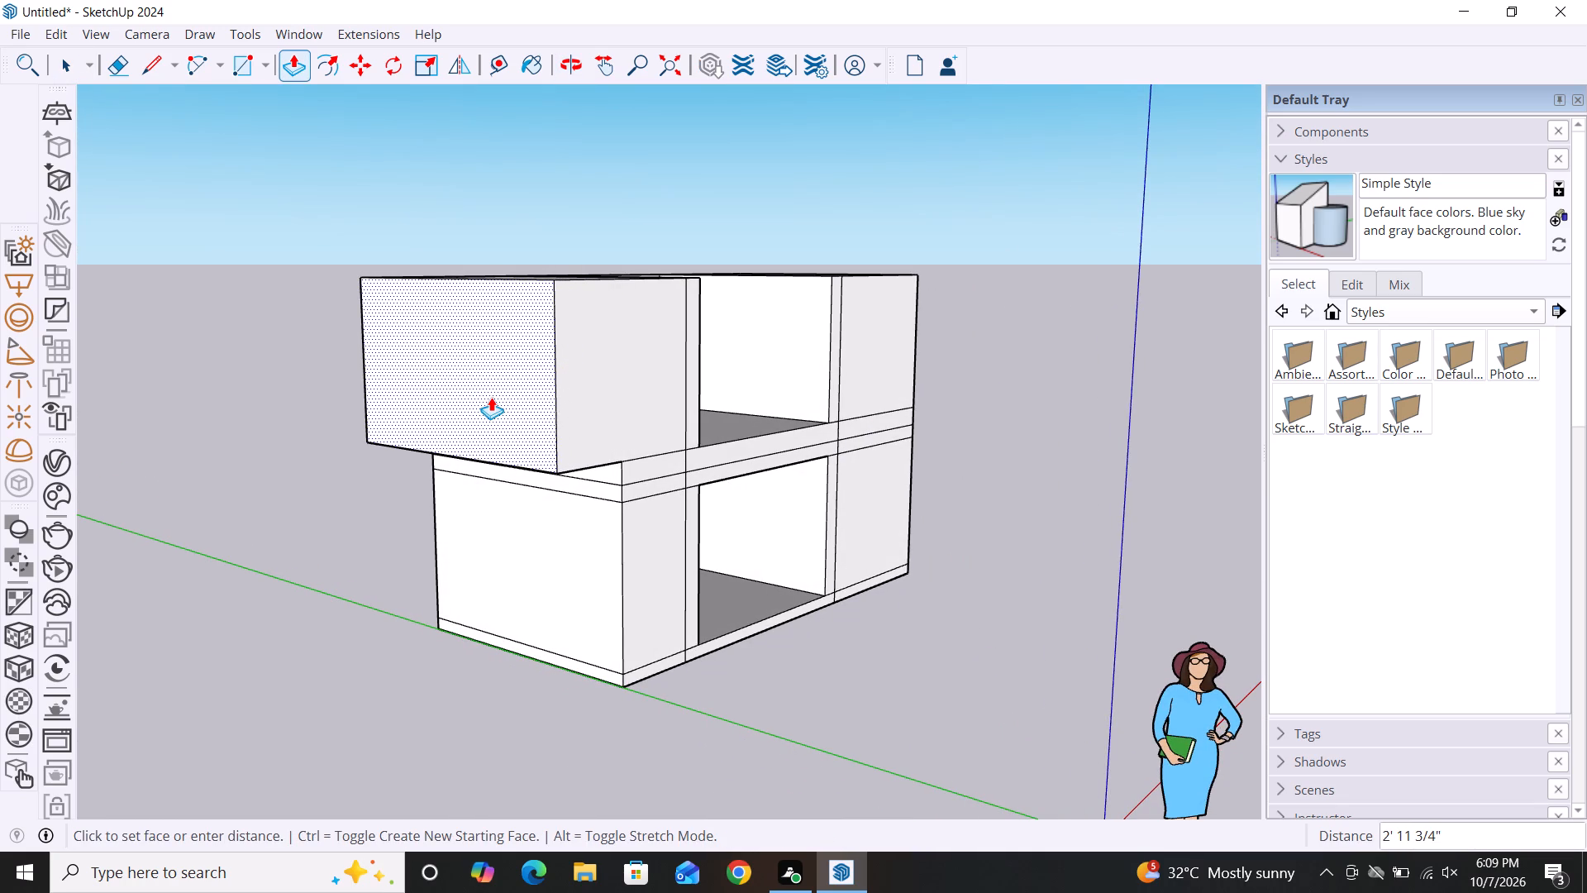
pyautogui.click(503, 397)
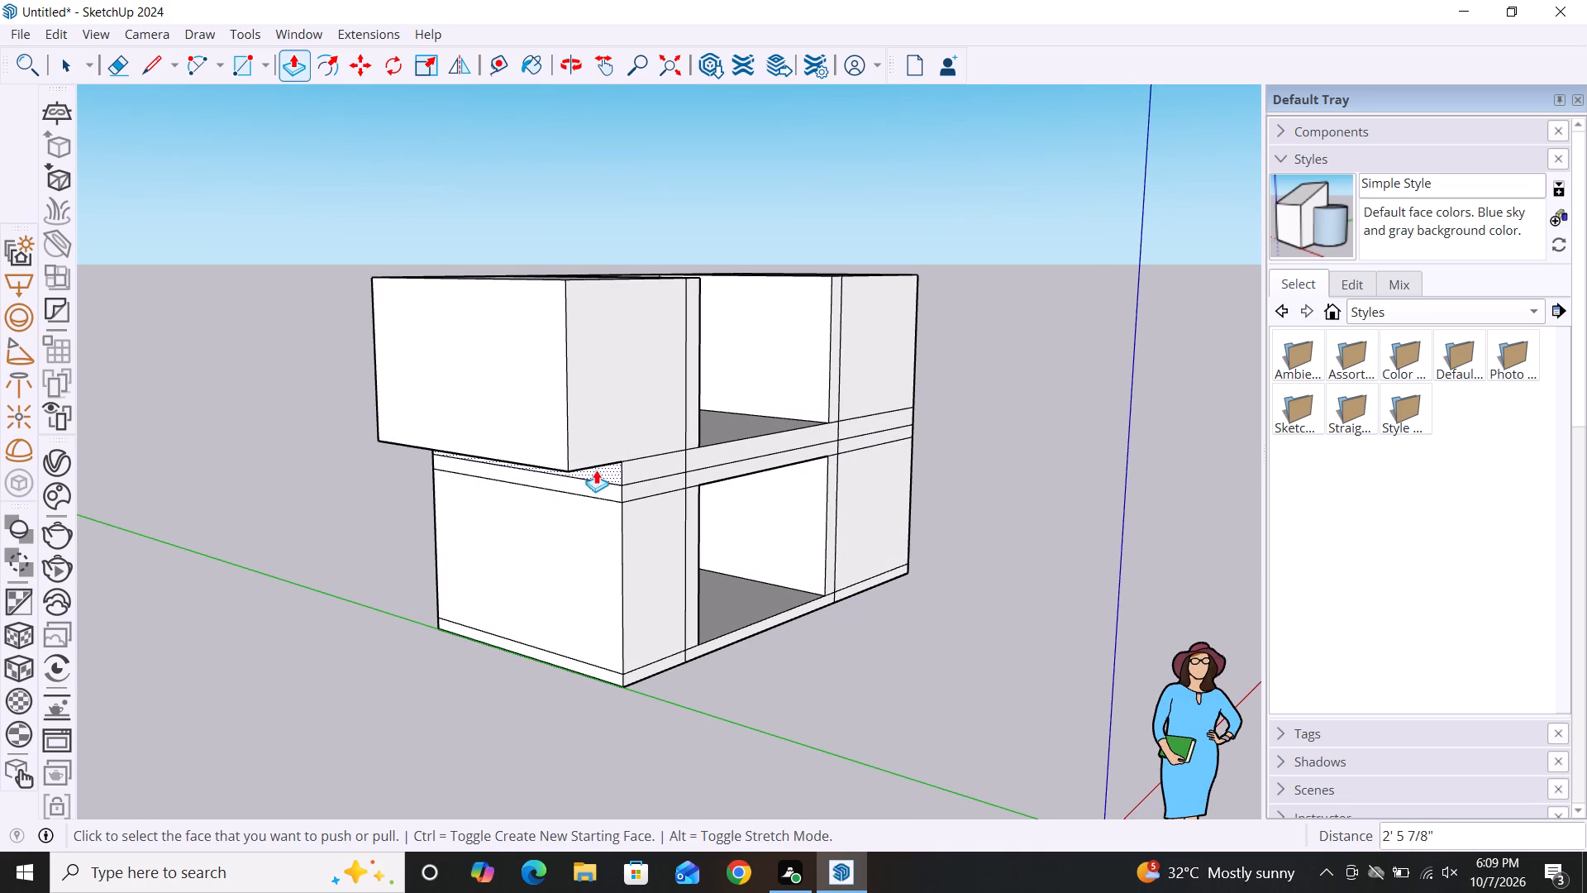
# Push/Pull the left edges of the two middle slabs and the lower left block outward 2' 5 7/8", flush with the upper block.
pyautogui.click(605, 466)
pyautogui.doubleClick(558, 442)
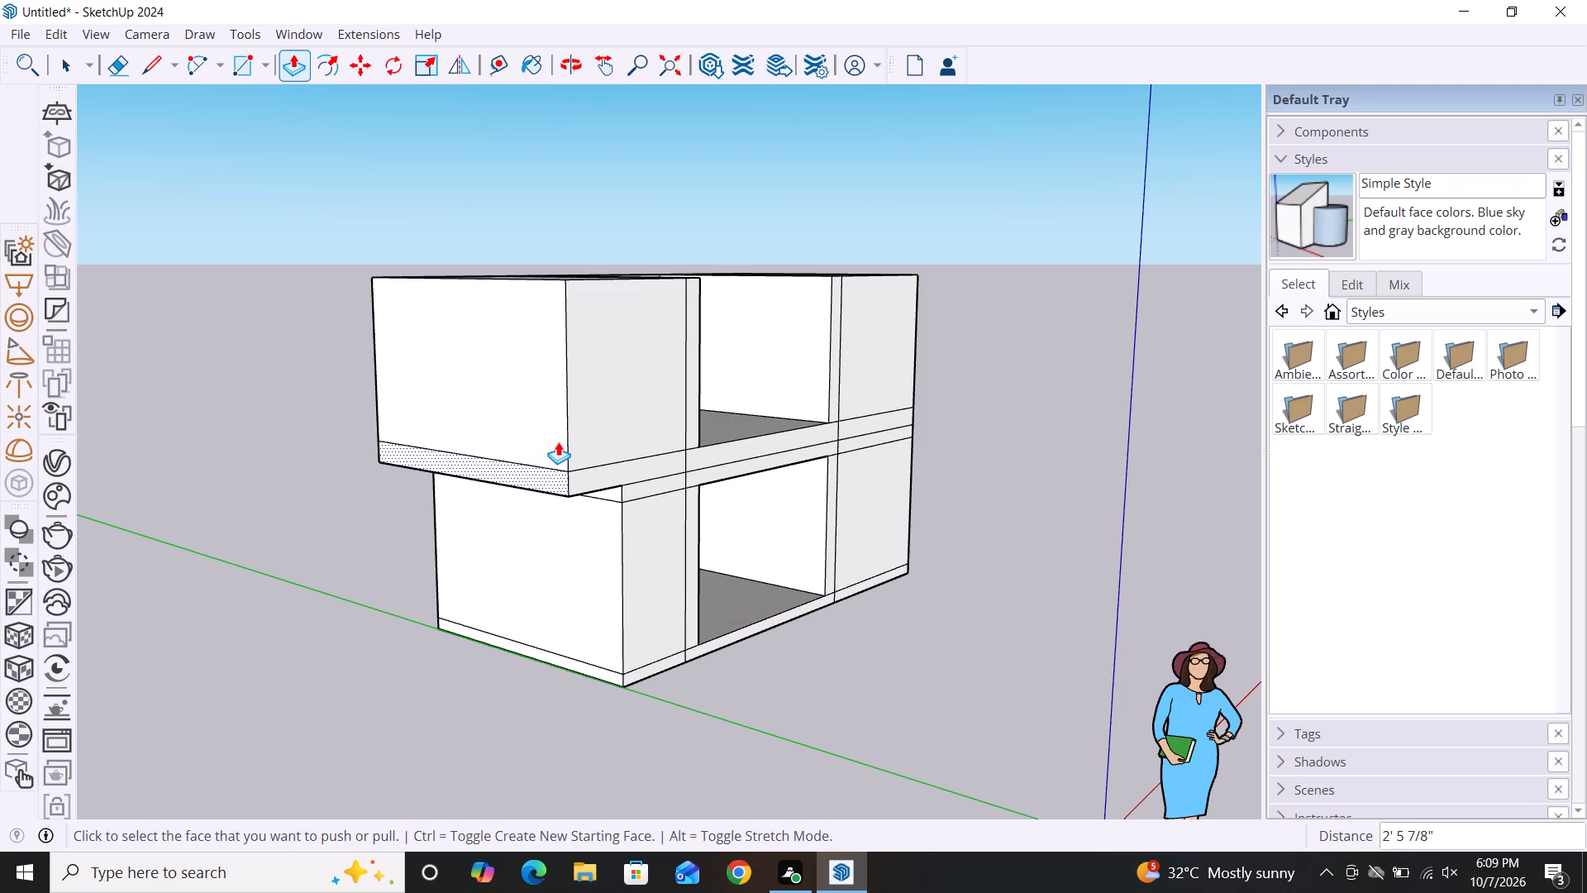
pyautogui.doubleClick(609, 494)
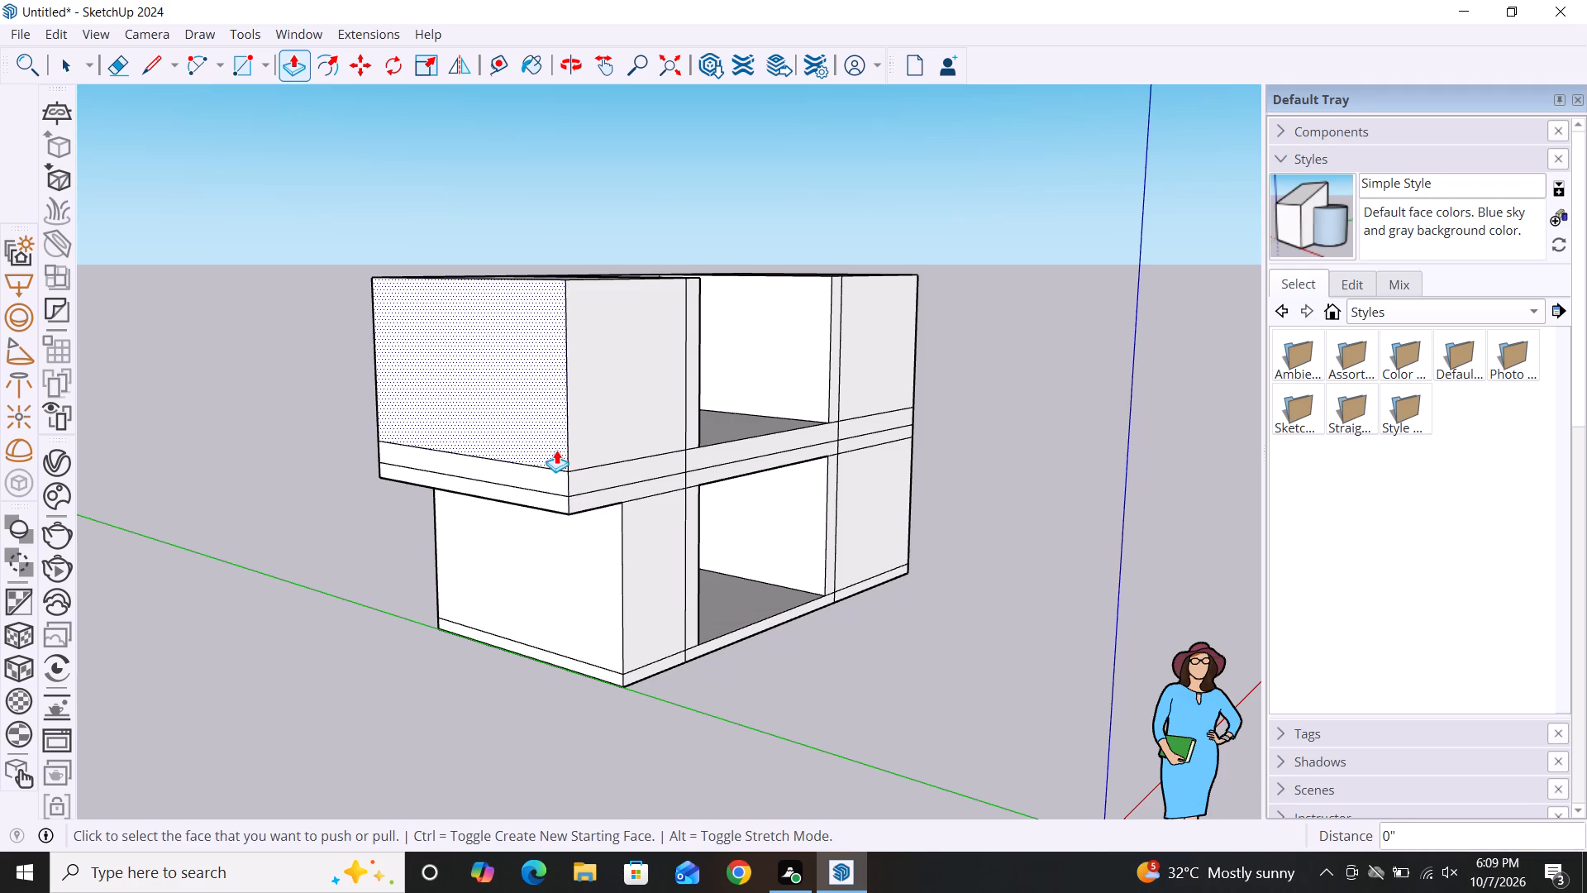
pyautogui.click(584, 570)
pyautogui.click(569, 480)
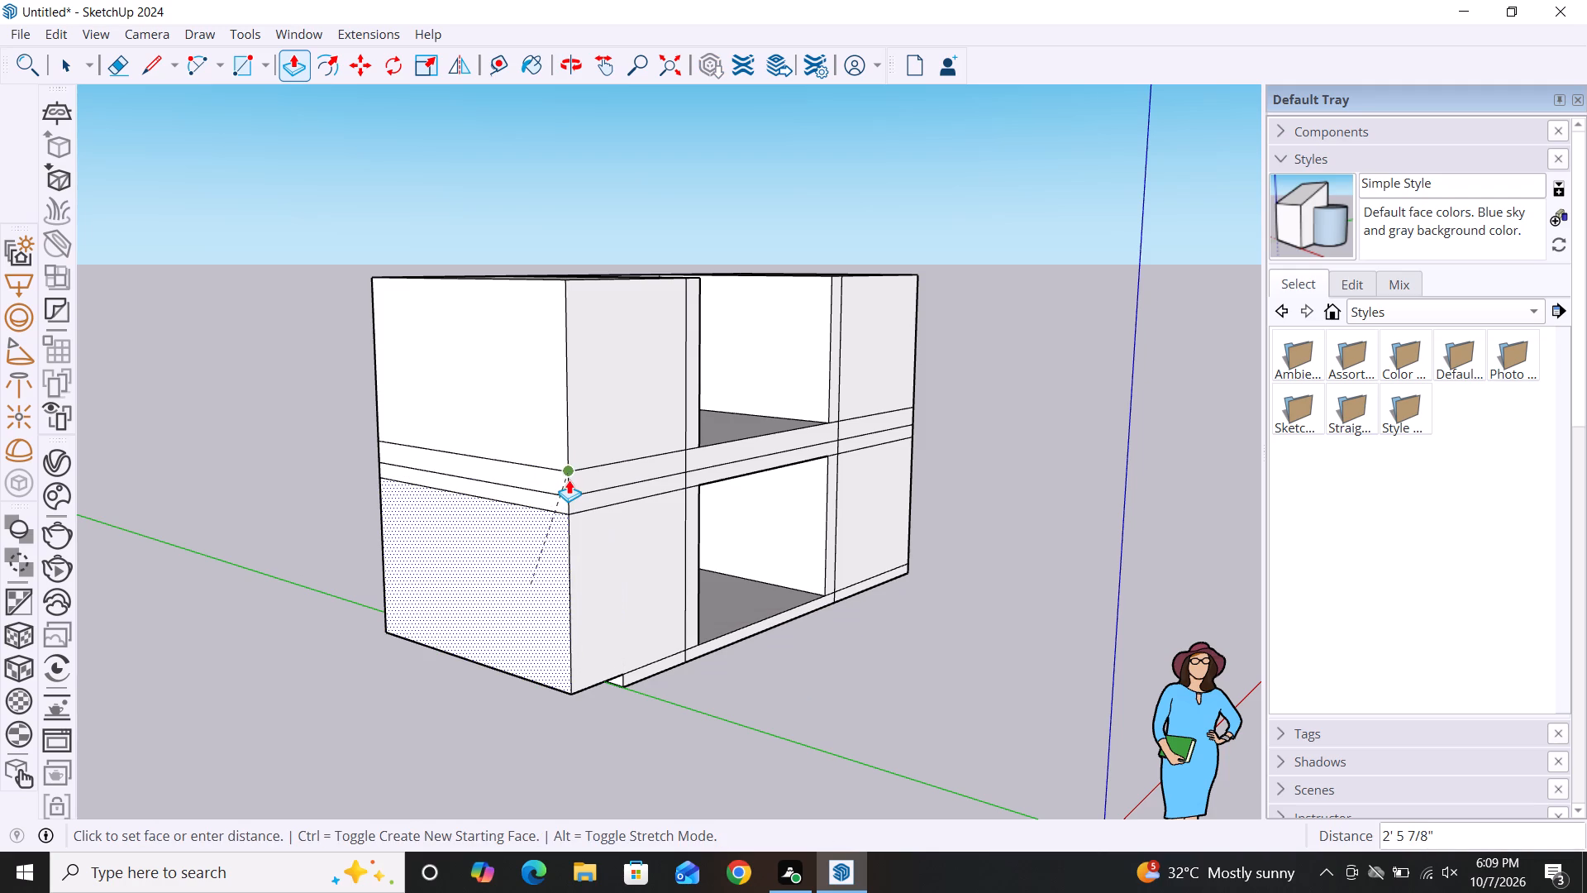
# Push/Pull the left edge of the bottom floor slab outward 2' 5 7/8", flush with the lower left block.
pyautogui.click(614, 680)
pyautogui.click(561, 607)
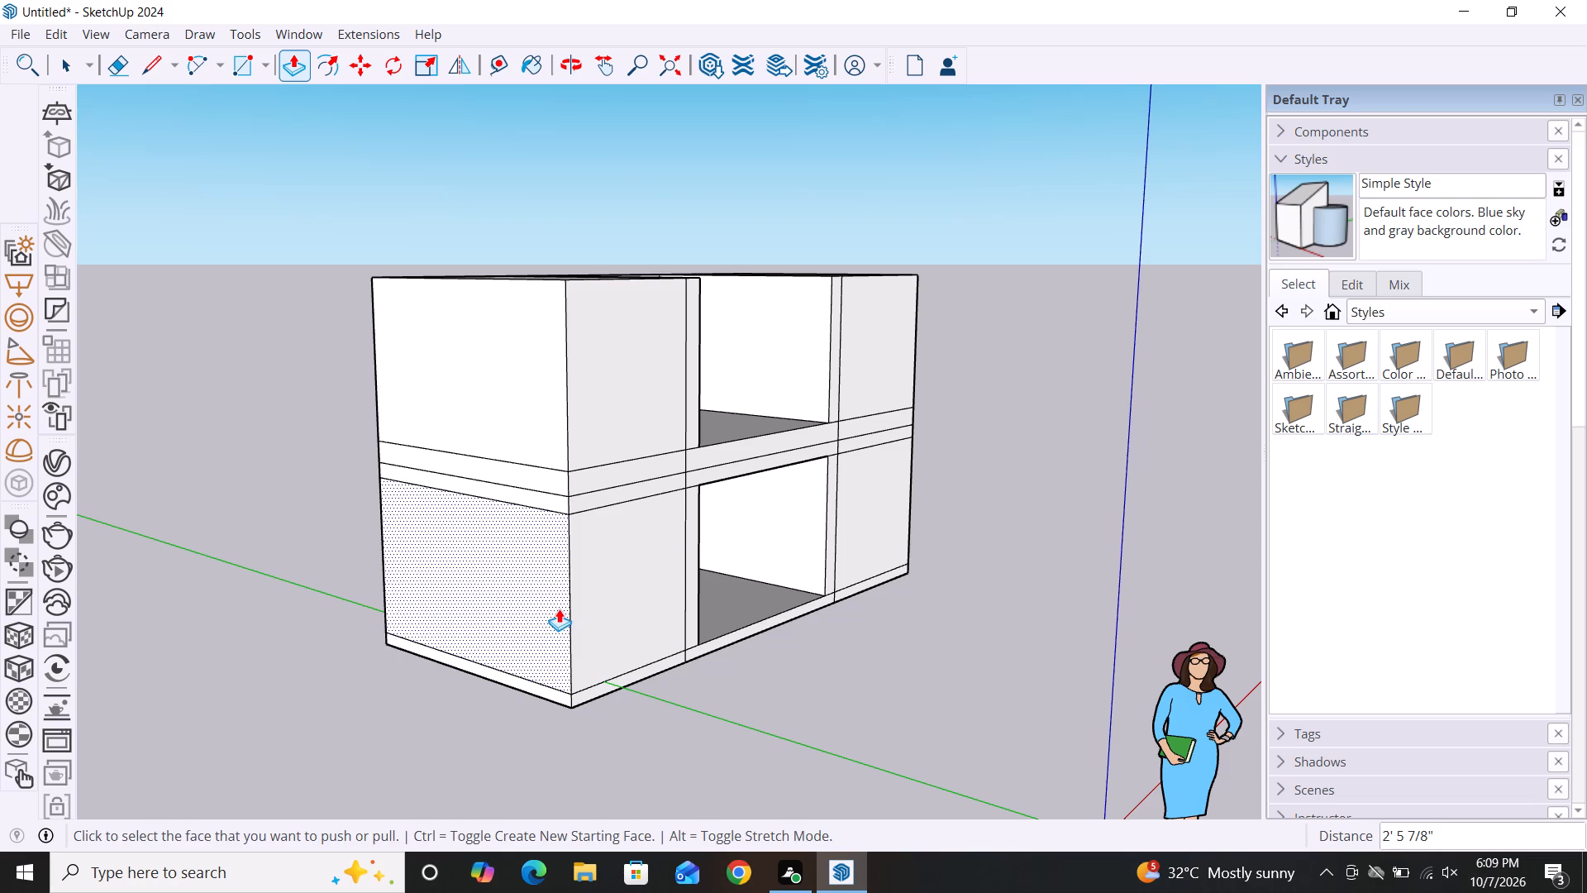
pyautogui.press('Escape')
pyautogui.press('space')
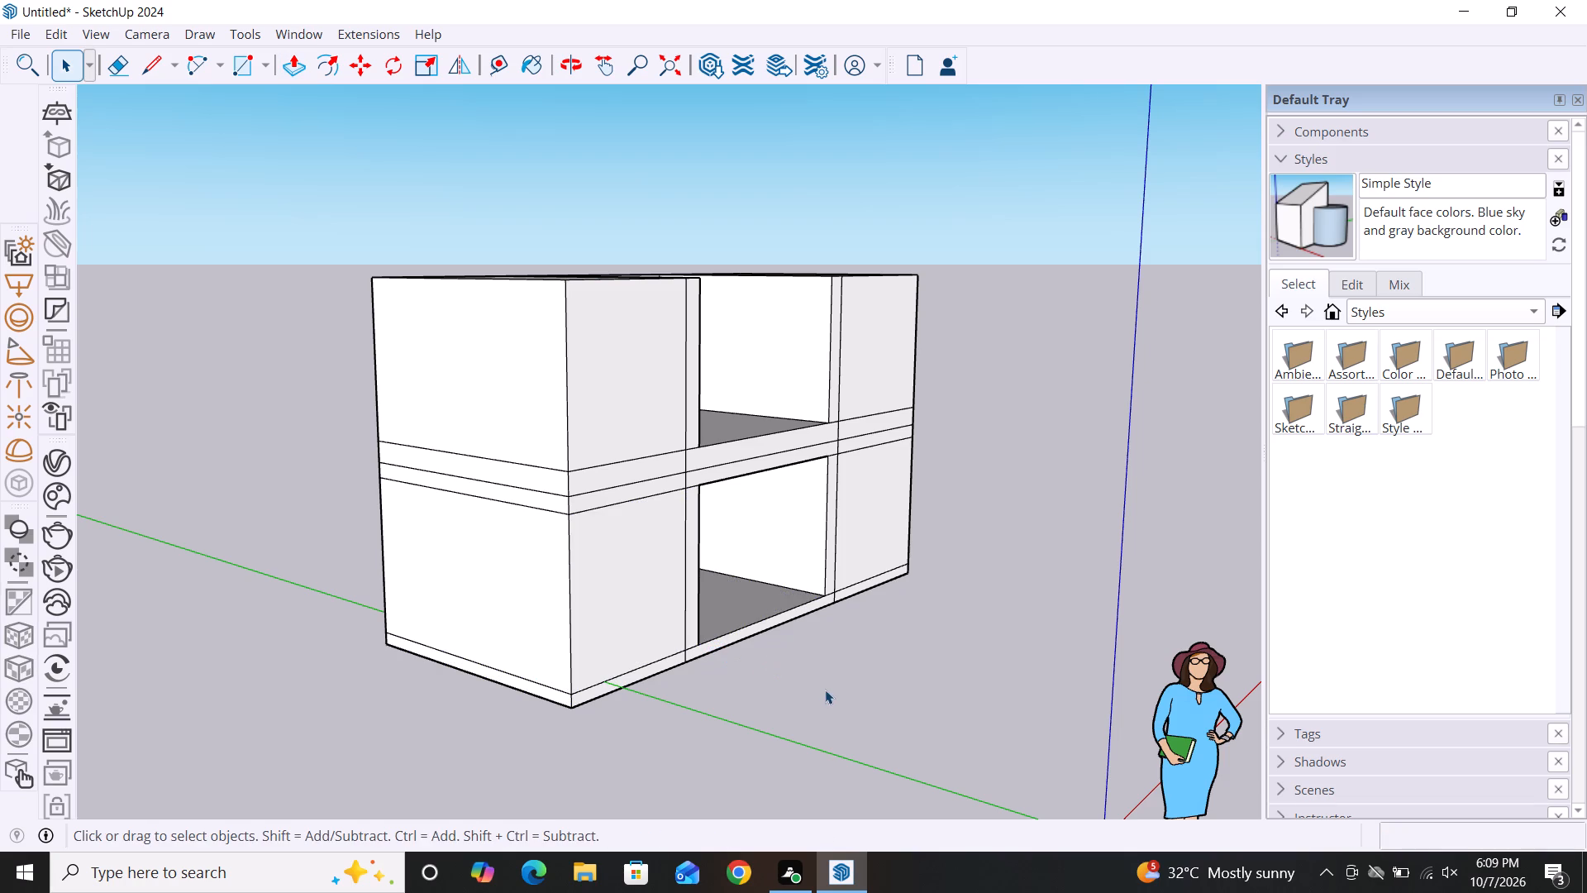
# Draw an upright rectangle 10' wide and about 11 9/16" high on the back top edge above the upper room's opening.
pyautogui.keyDown('alt'); pyautogui.moveTo(826, 690); pyautogui.dragTo(400, 656, button='middle'); pyautogui.keyUp('alt')
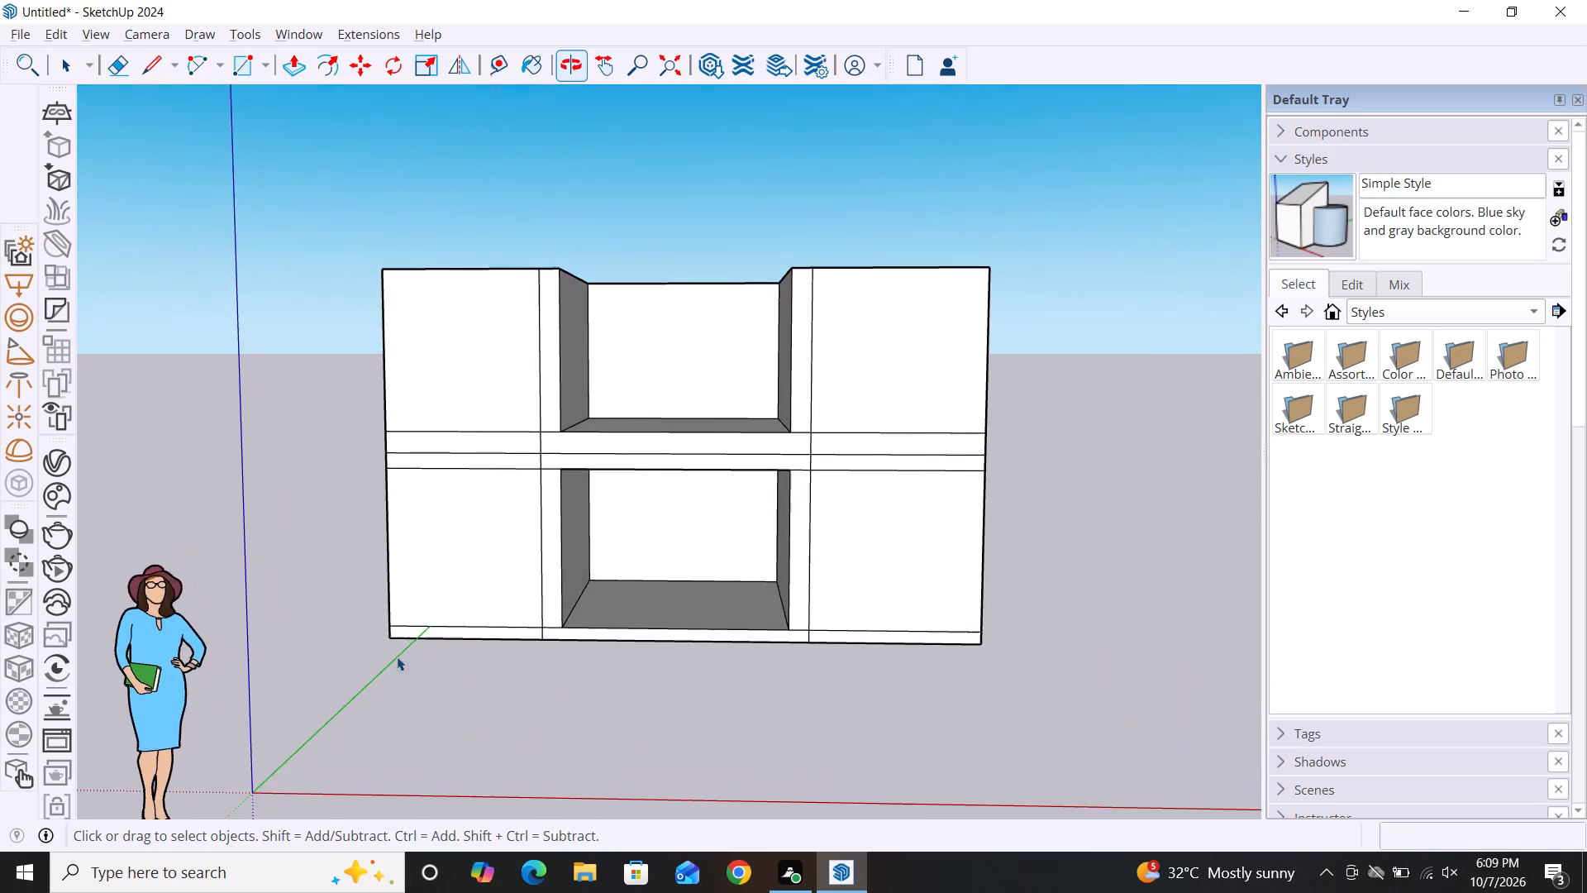
pyautogui.scroll(-2, 969, 595)
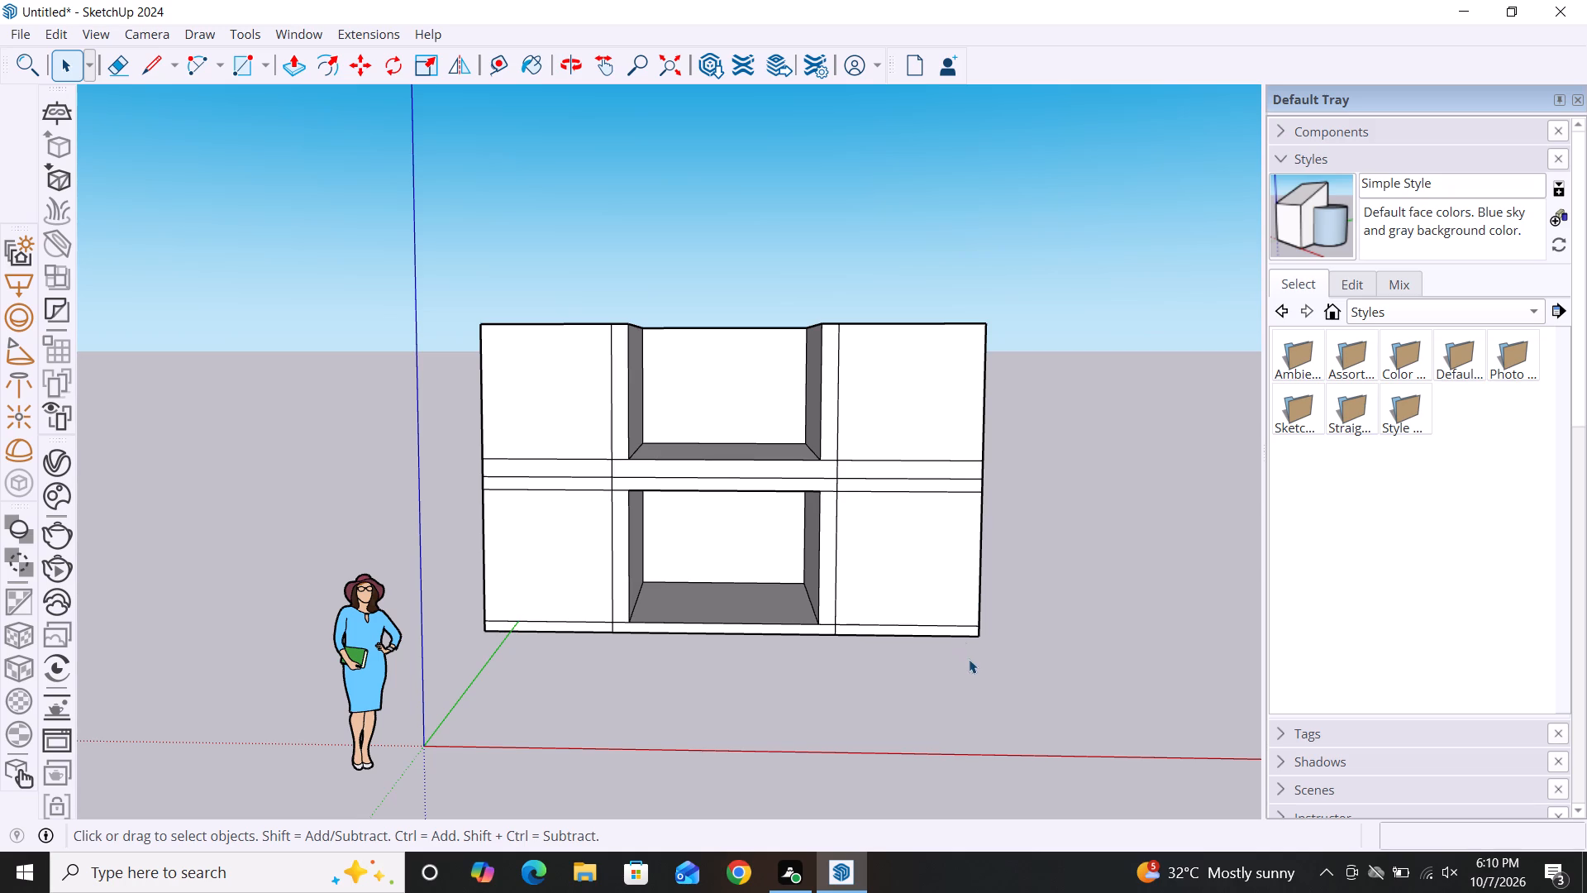
pyautogui.keyDown('alt'); pyautogui.moveTo(861, 640); pyautogui.dragTo(855, 743, button='middle'); pyautogui.keyUp('alt')
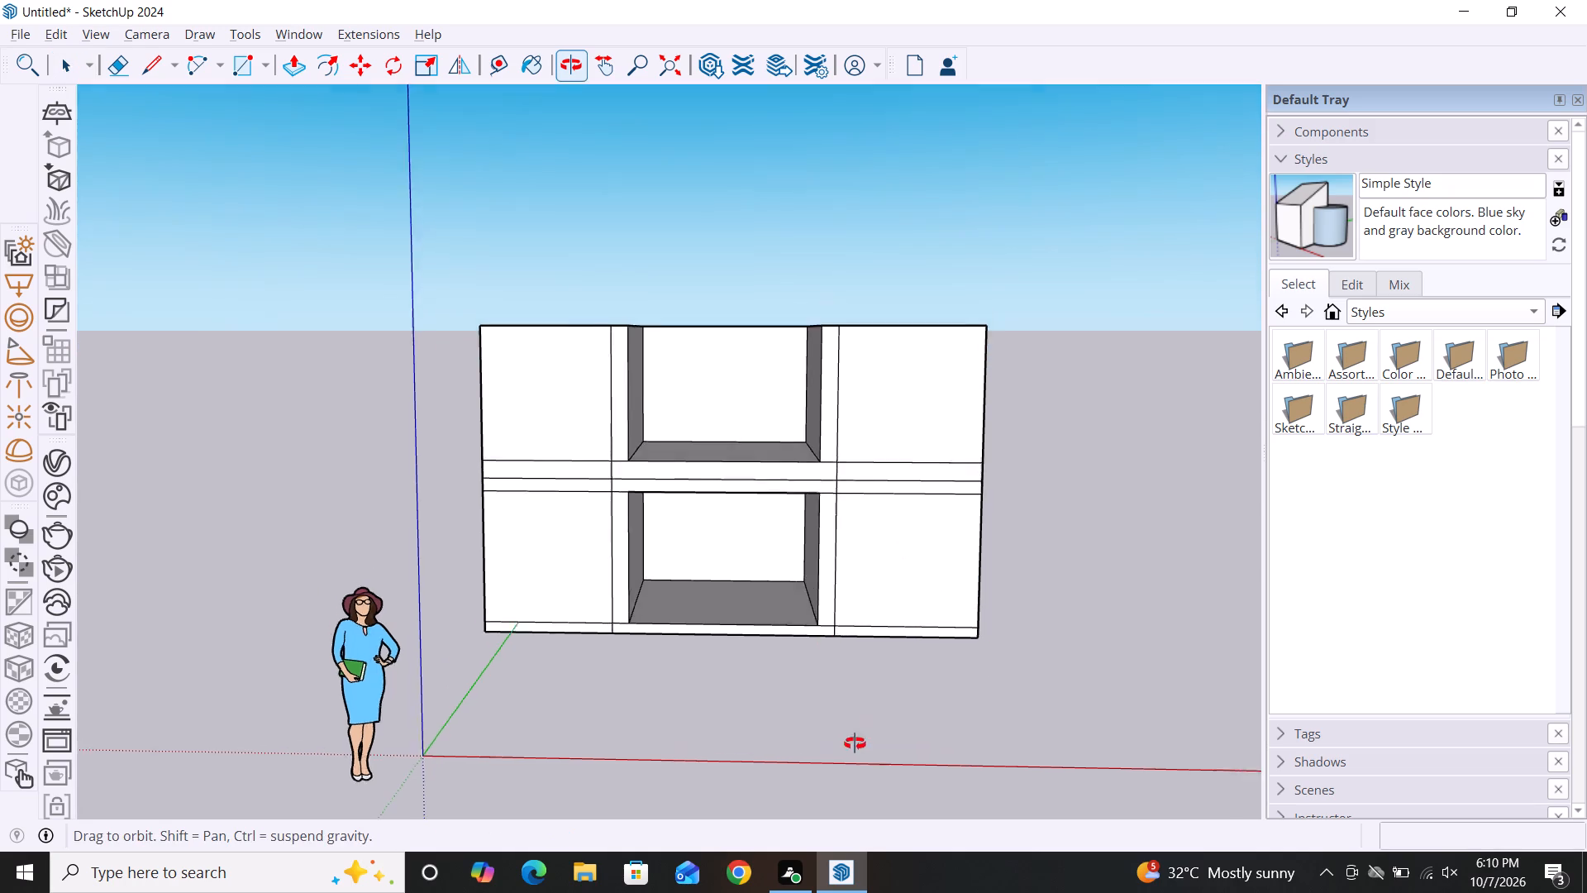
pyautogui.keyDown('alt'); pyautogui.moveTo(855, 743); pyautogui.dragTo(894, 872, button='middle'); pyautogui.keyUp('alt')
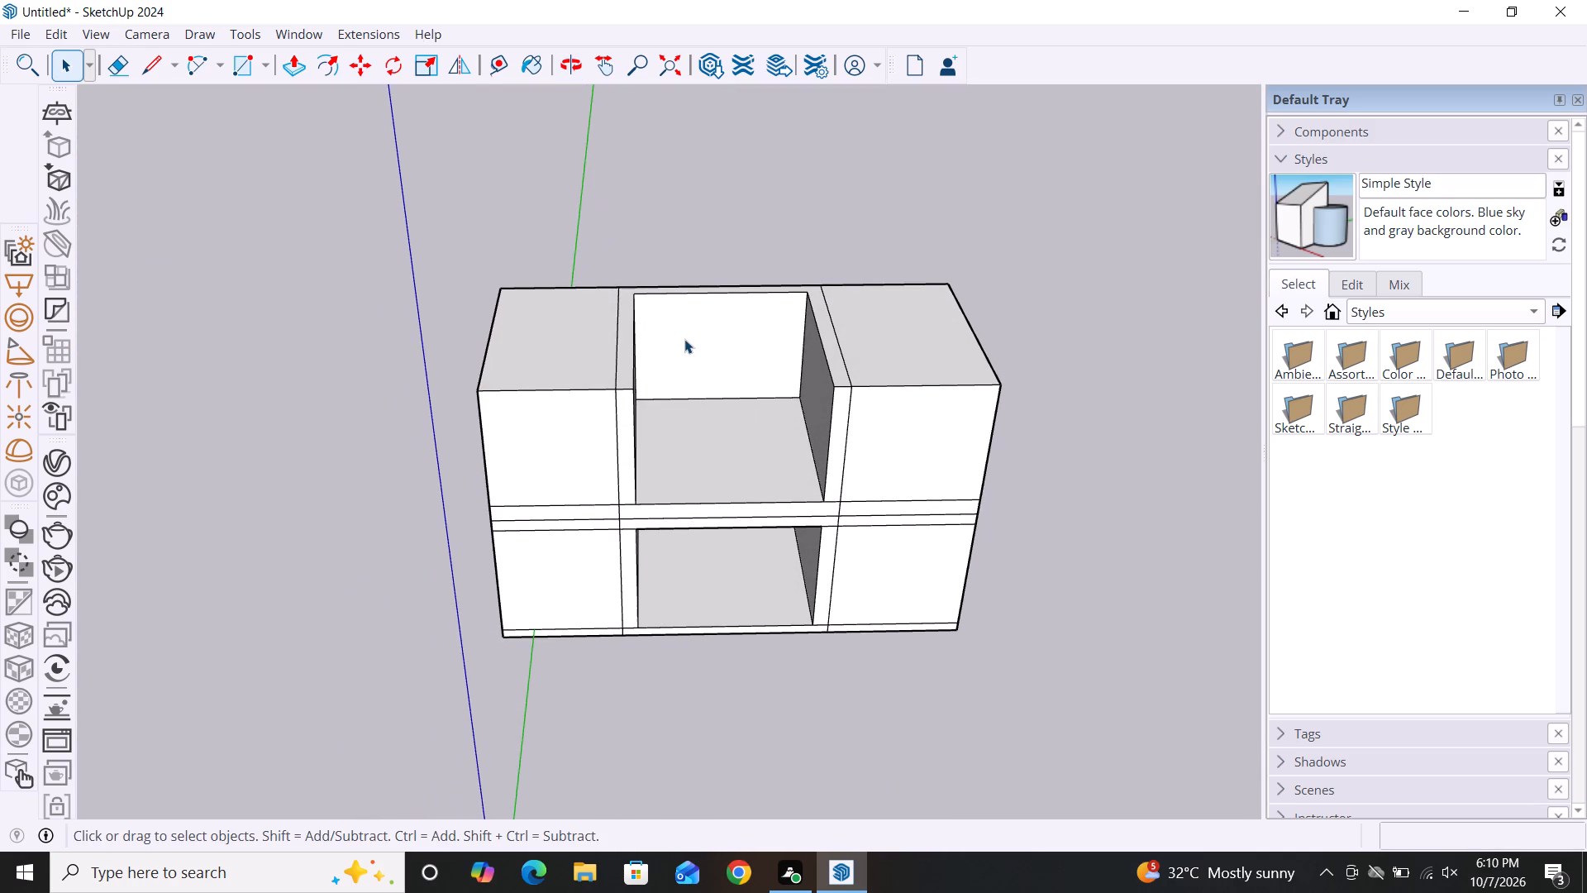
pyautogui.keyDown('alt'); pyautogui.moveTo(684, 339); pyautogui.dragTo(700, 468, button='middle'); pyautogui.keyUp('alt')
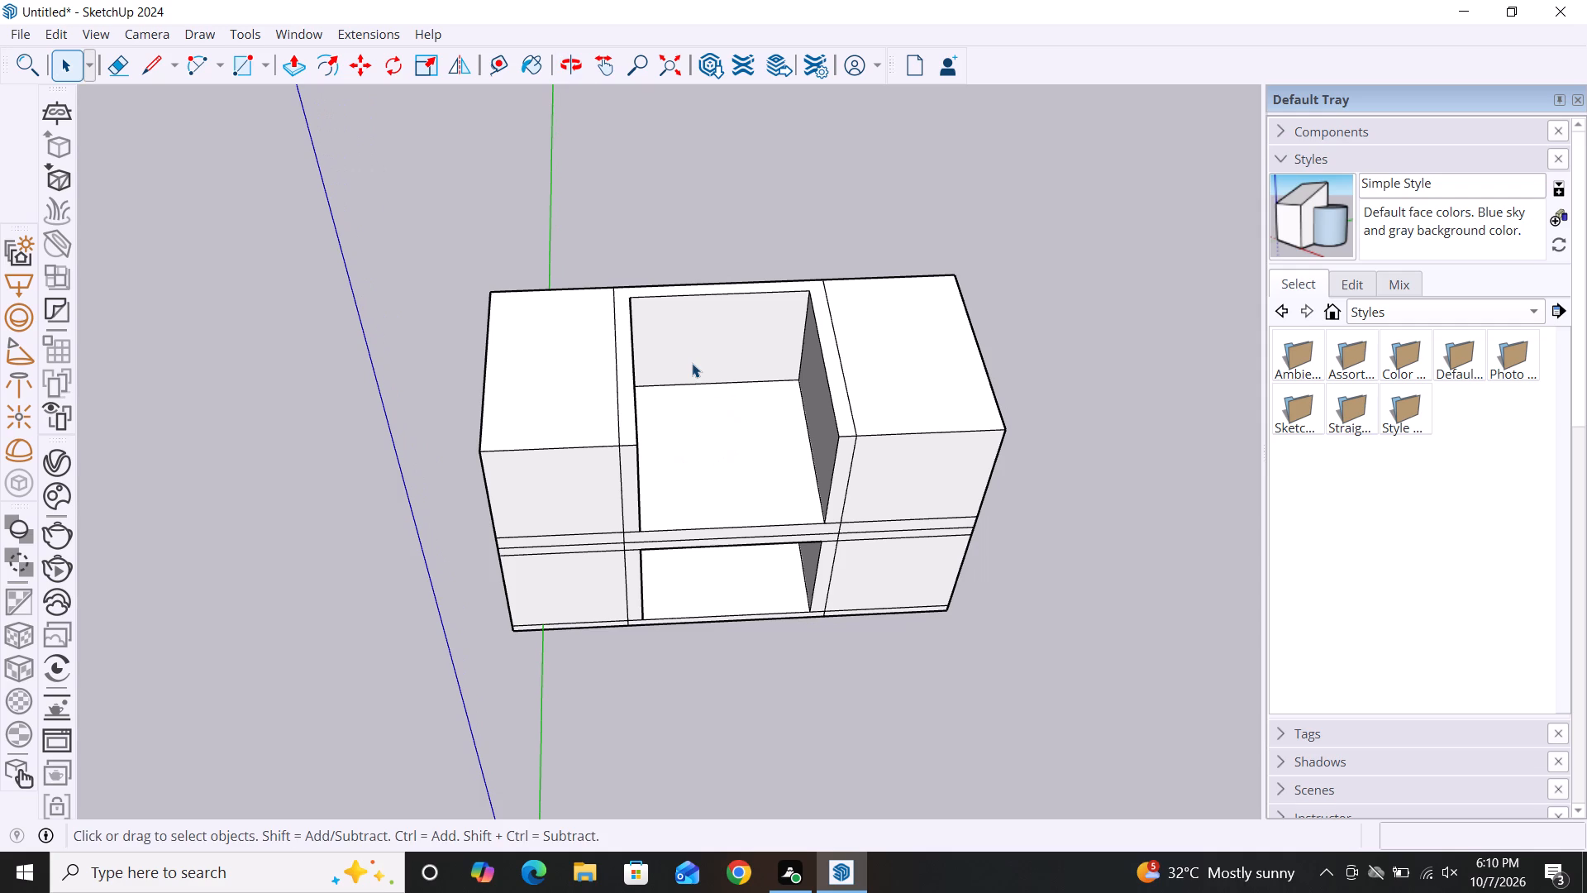
pyautogui.press('r')
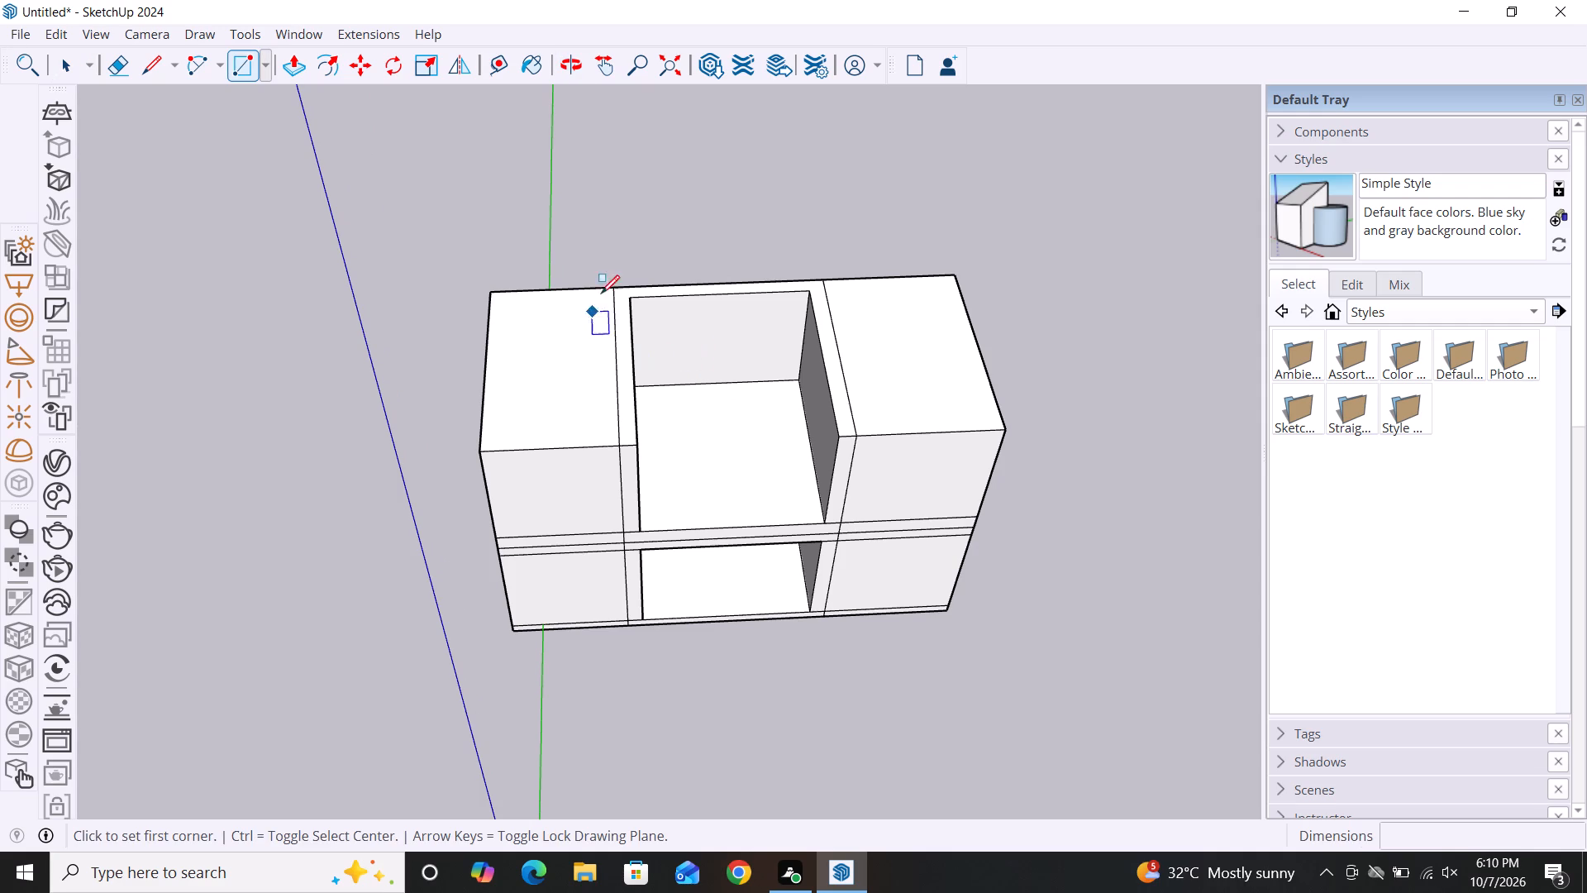
pyautogui.click(613, 287)
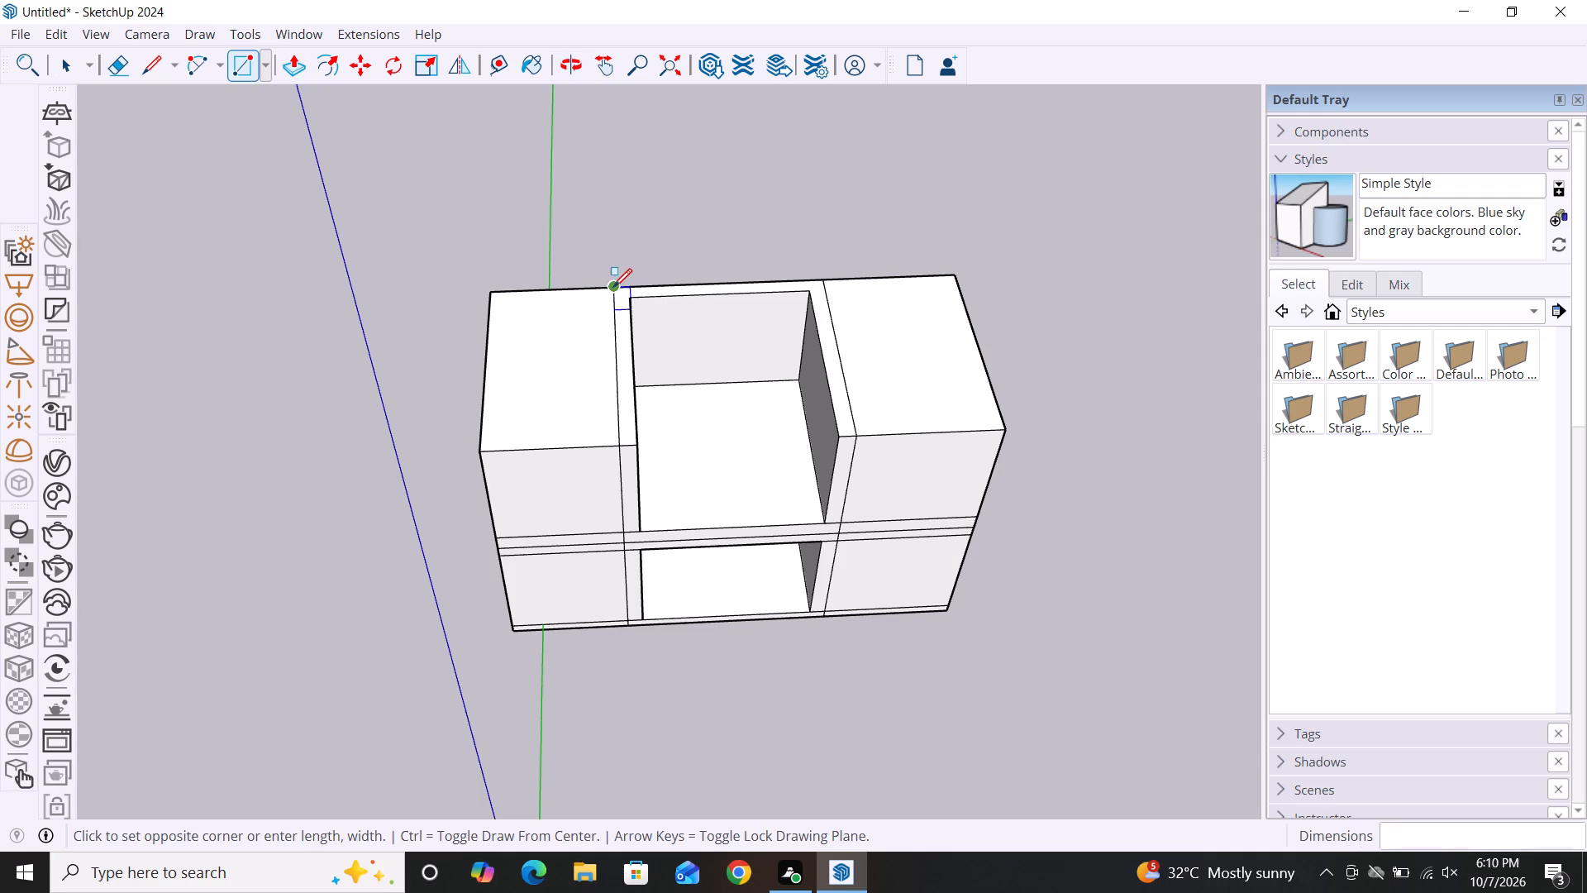
pyautogui.click(824, 279)
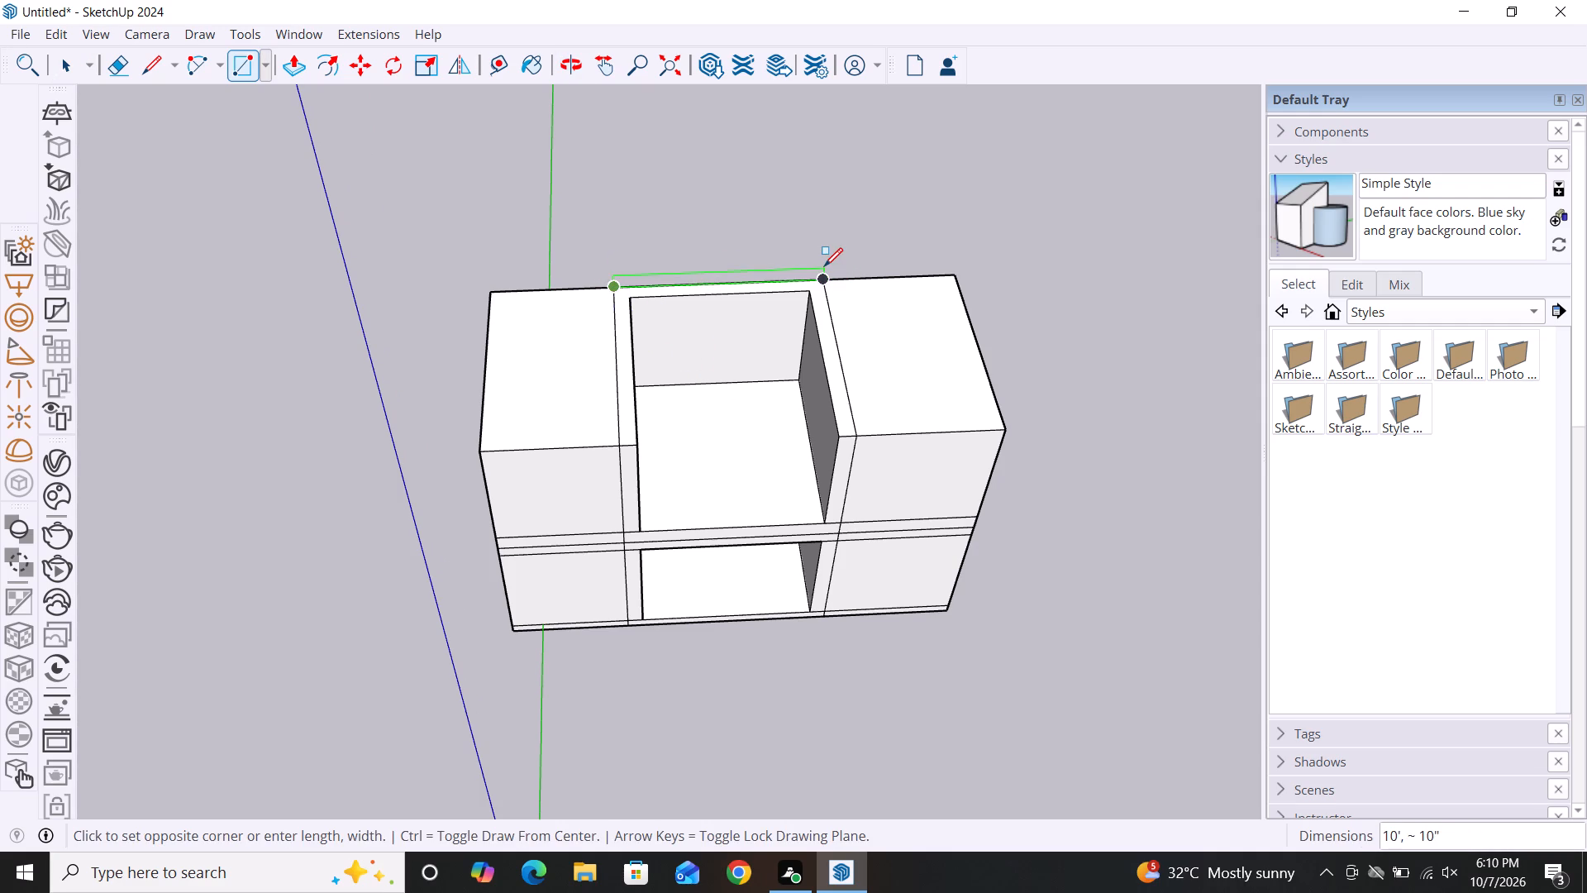
pyautogui.doubleClick(821, 264)
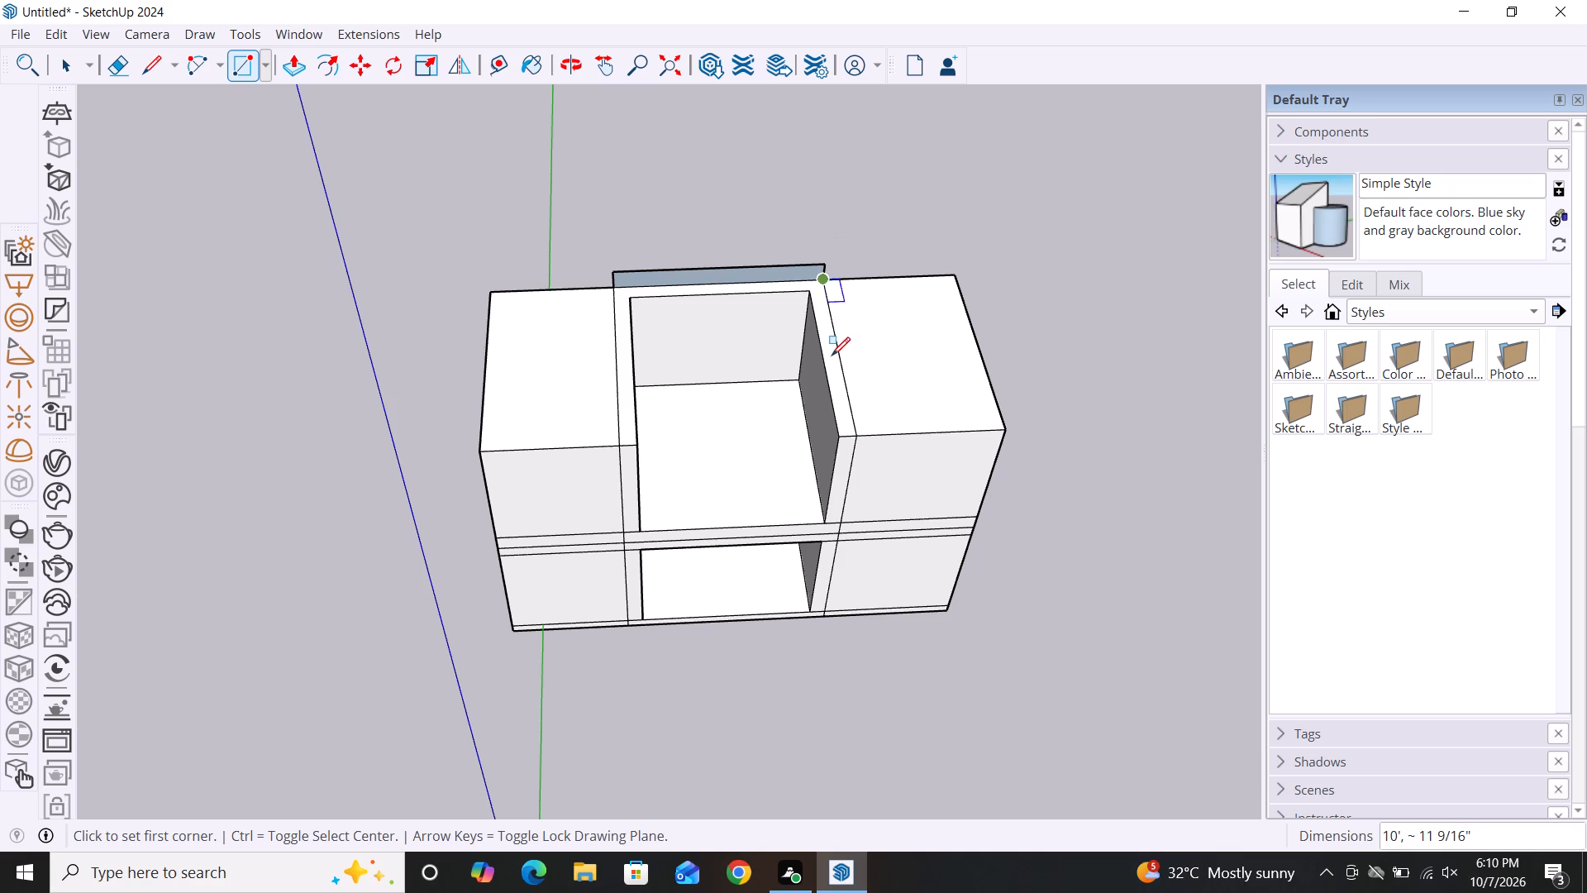
pyautogui.moveTo(767, 302); pyautogui.dragTo(753, 284)
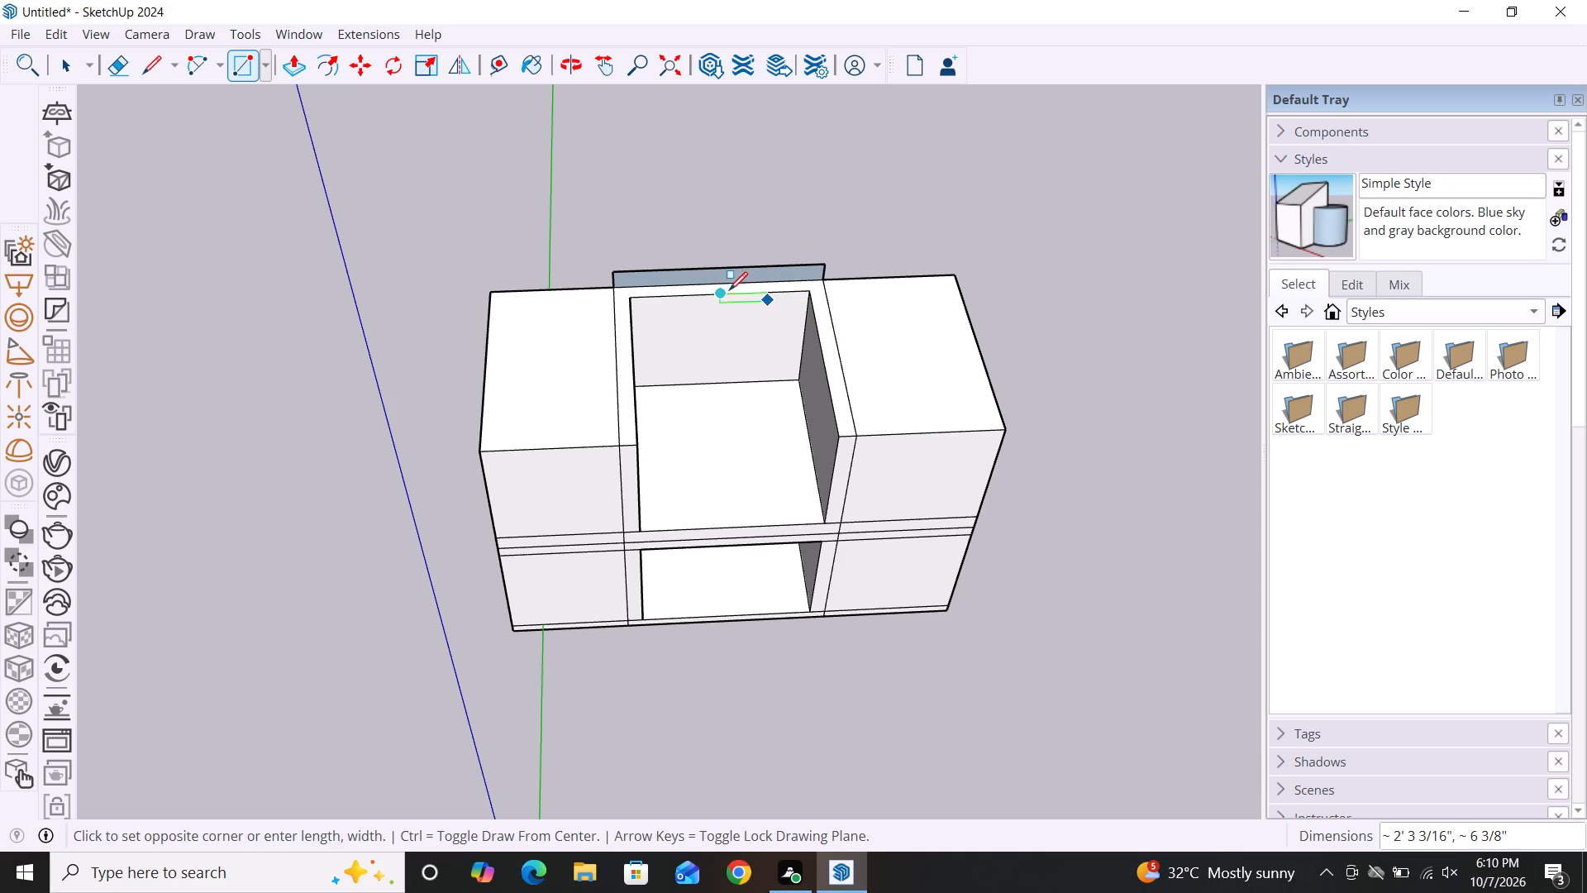
pyautogui.press('Escape')
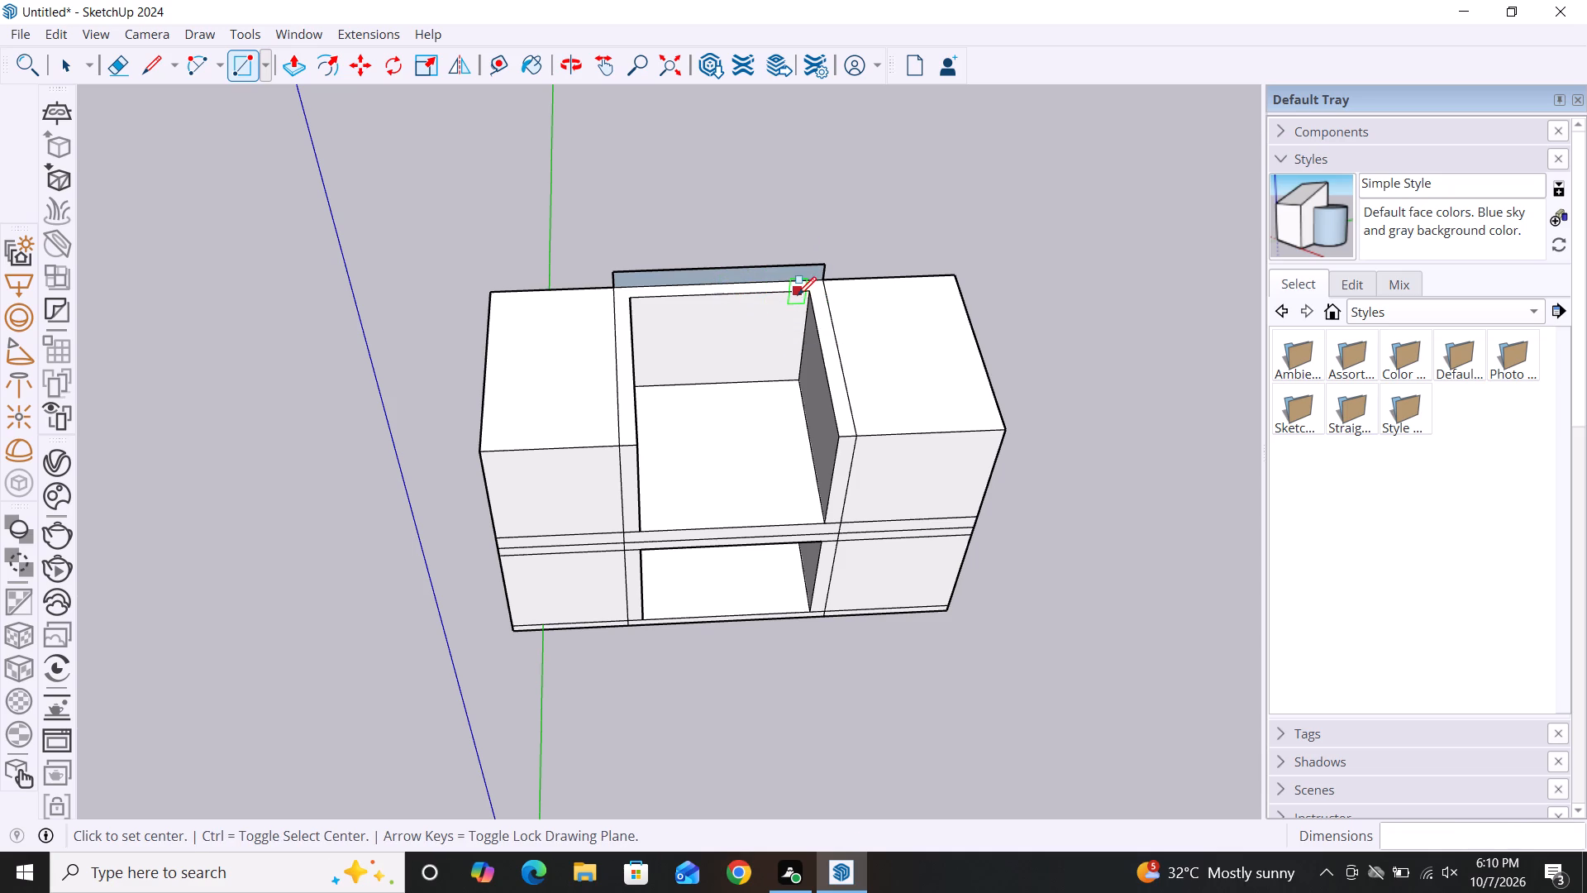
pyautogui.press('space')
# Push/Pull the upright rectangle forward 10' over the upper room as a roof slab flush with the front.
pyautogui.write('p')
pyautogui.click(797, 275)
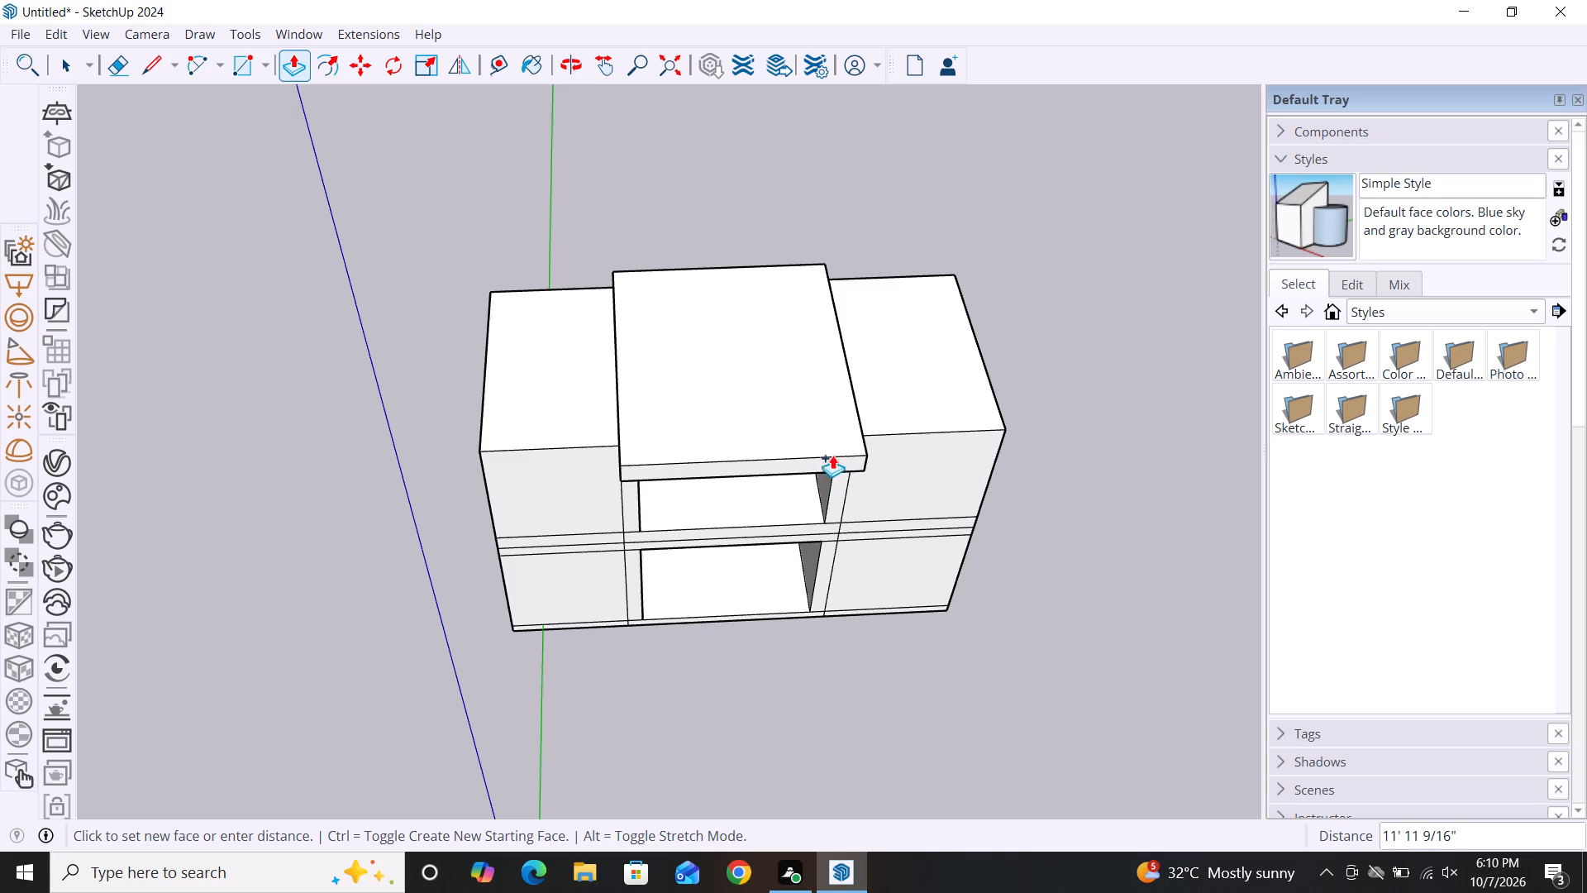
pyautogui.moveTo(787, 437); pyautogui.dragTo(743, 207, button='middle')
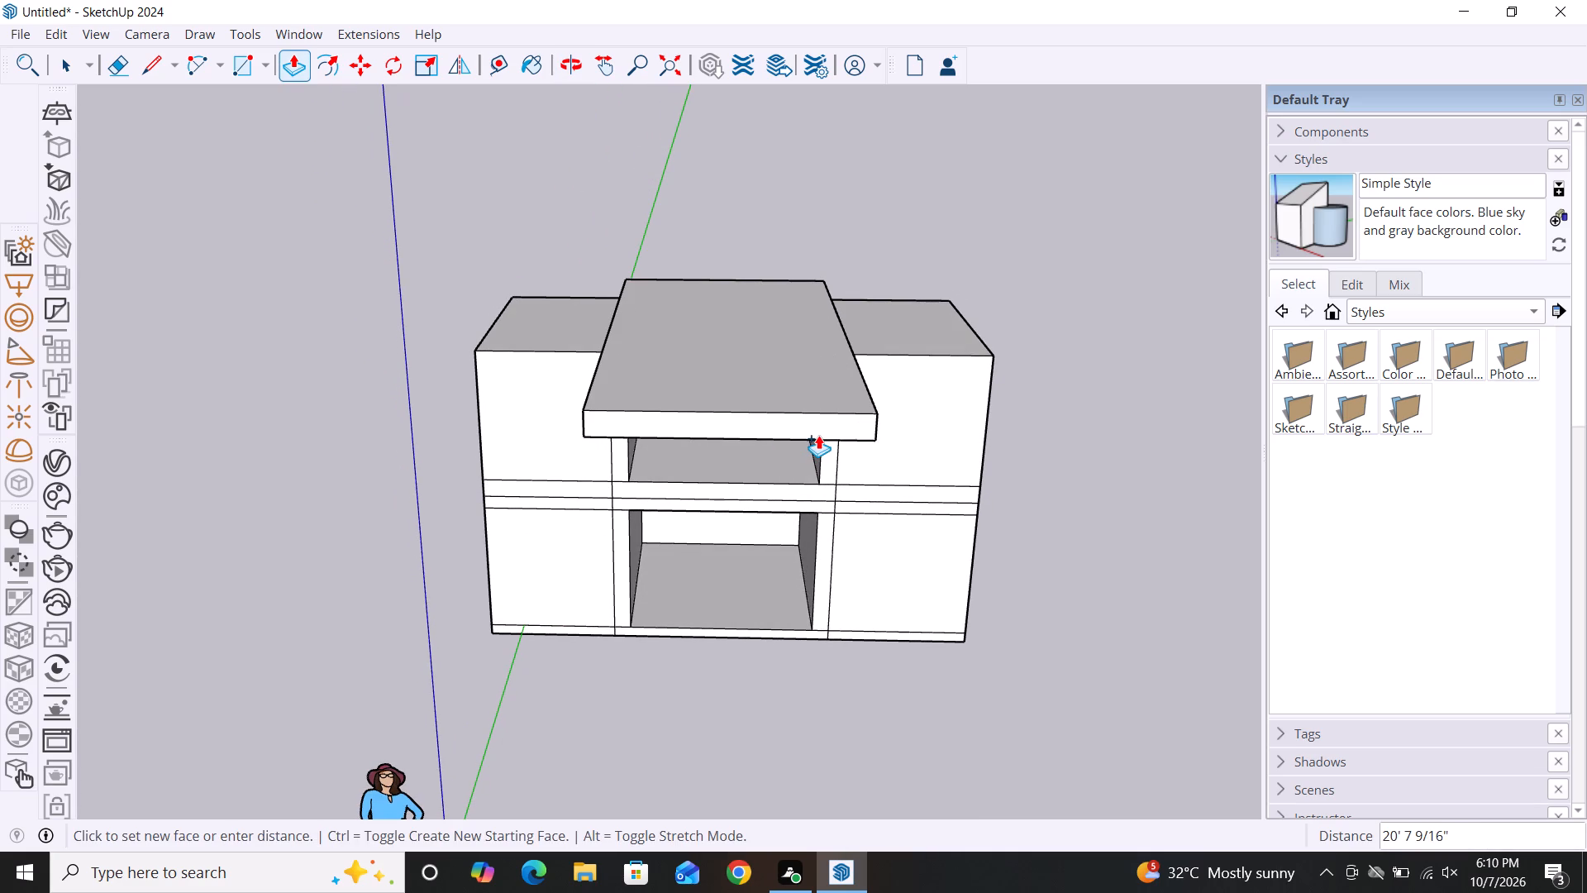
pyautogui.keyDown('ctrl'); pyautogui.moveTo(818, 435); pyautogui.dragTo(808, 262, button='middle'); pyautogui.keyUp('ctrl')
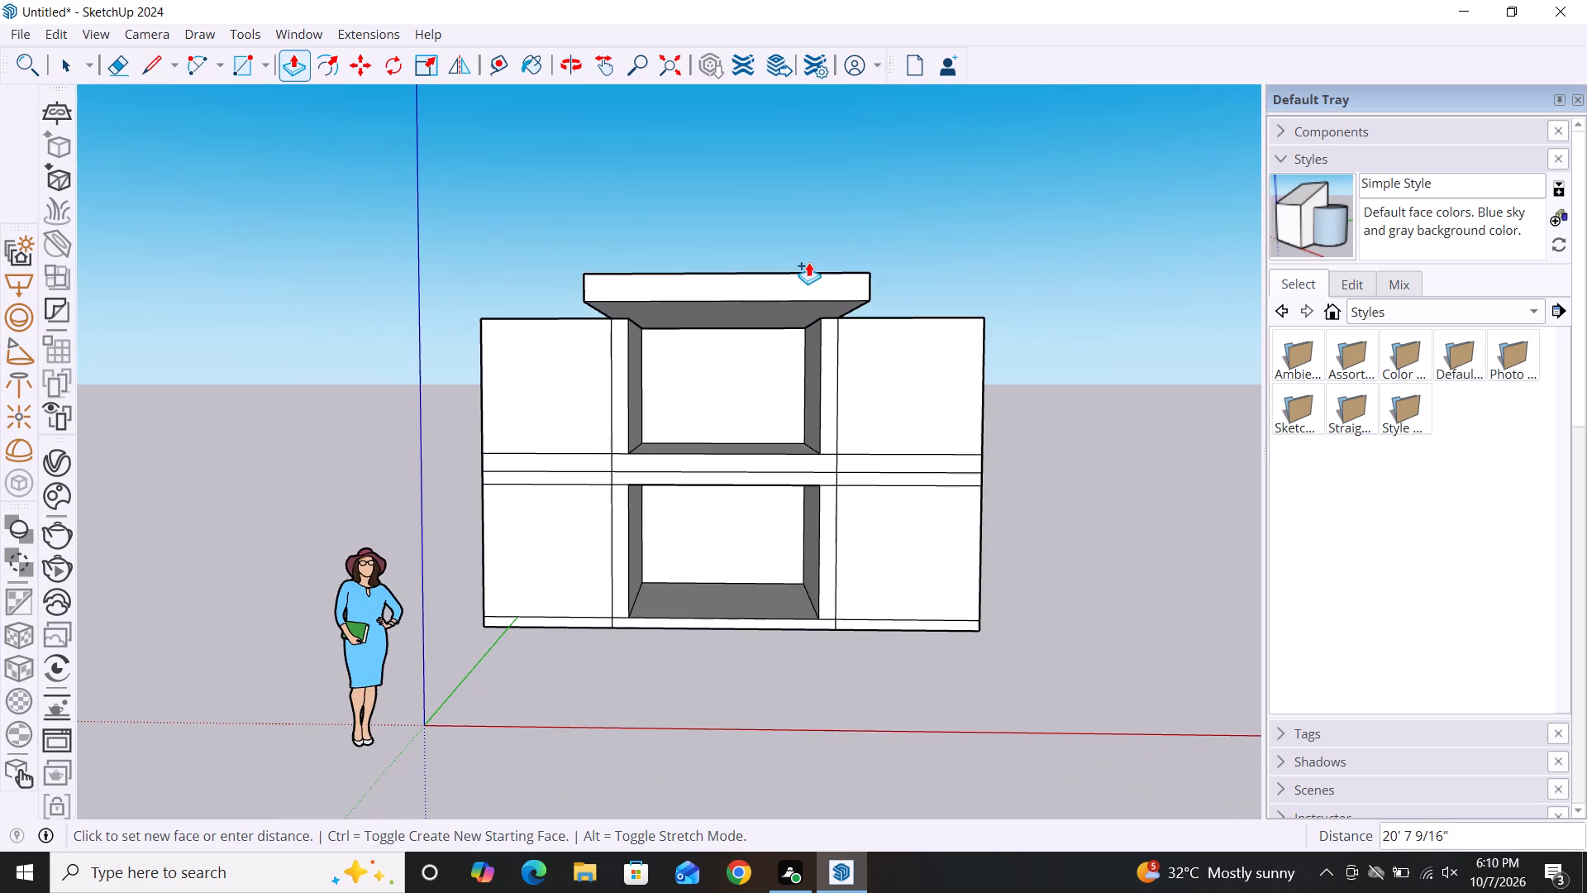
pyautogui.click(829, 370)
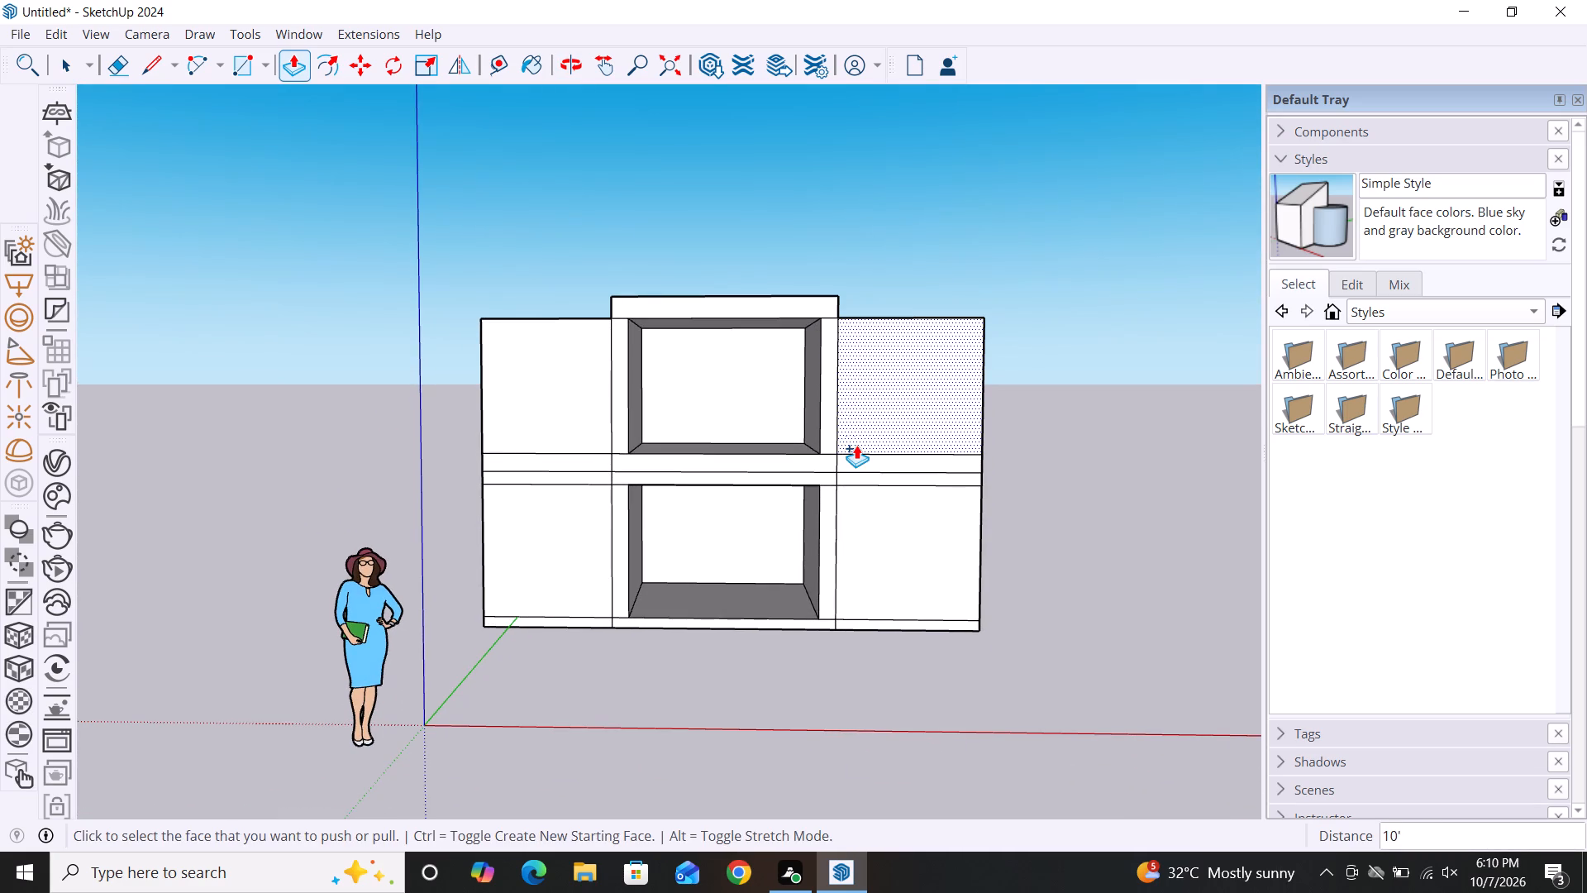
# Push/Pull the top face of the central roof slab down 5 3/16" to thin it.
pyautogui.keyDown('alt'); pyautogui.moveTo(856, 445); pyautogui.dragTo(911, 704, button='middle'); pyautogui.keyUp('alt')
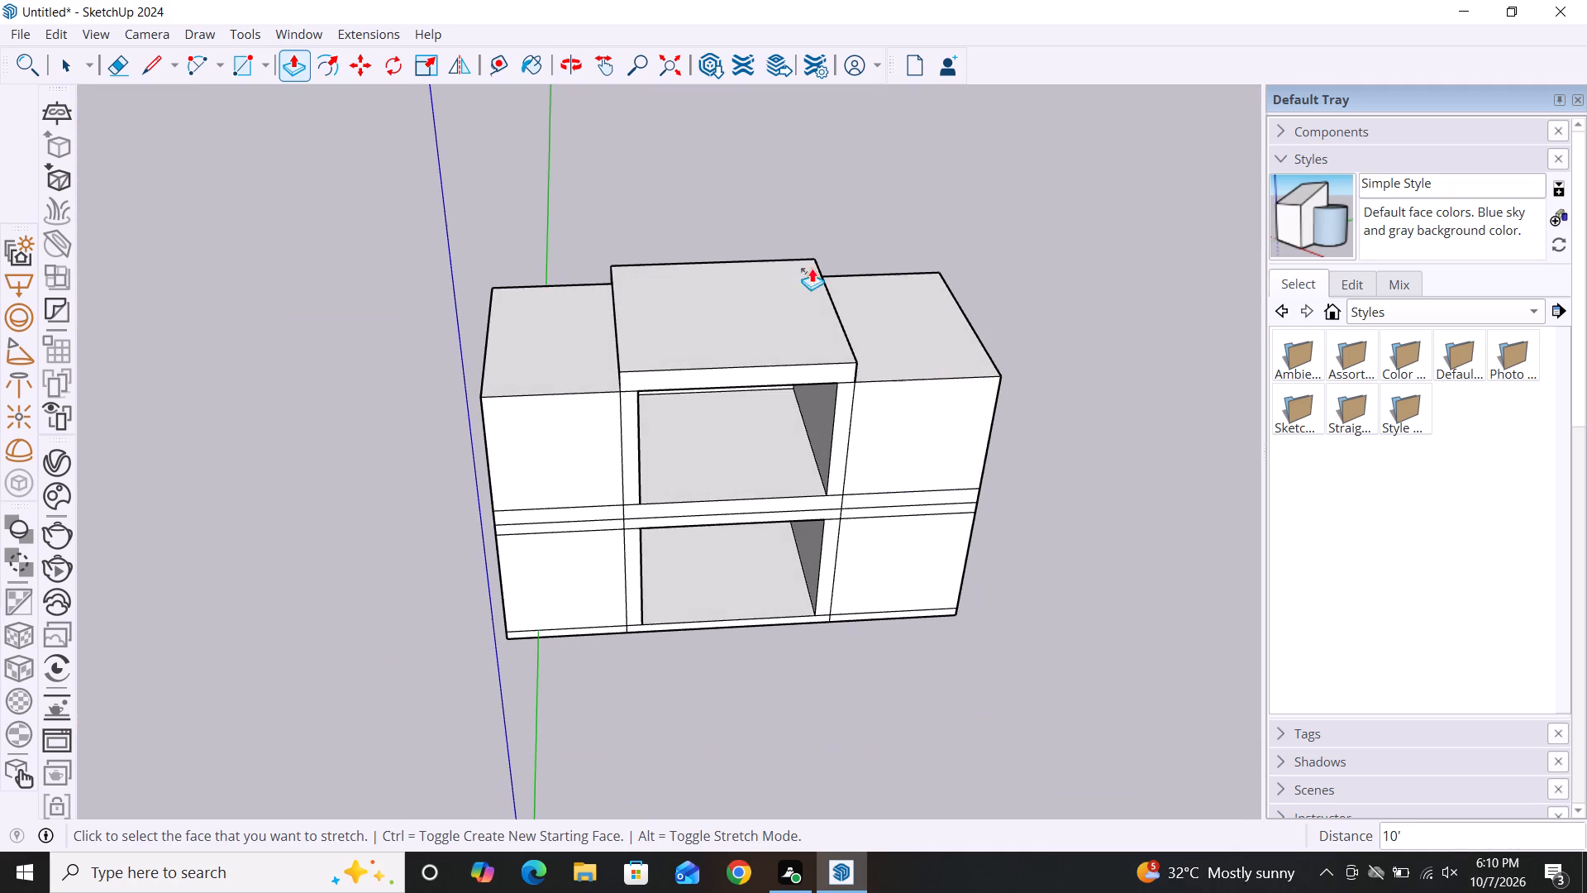
pyautogui.click(786, 284)
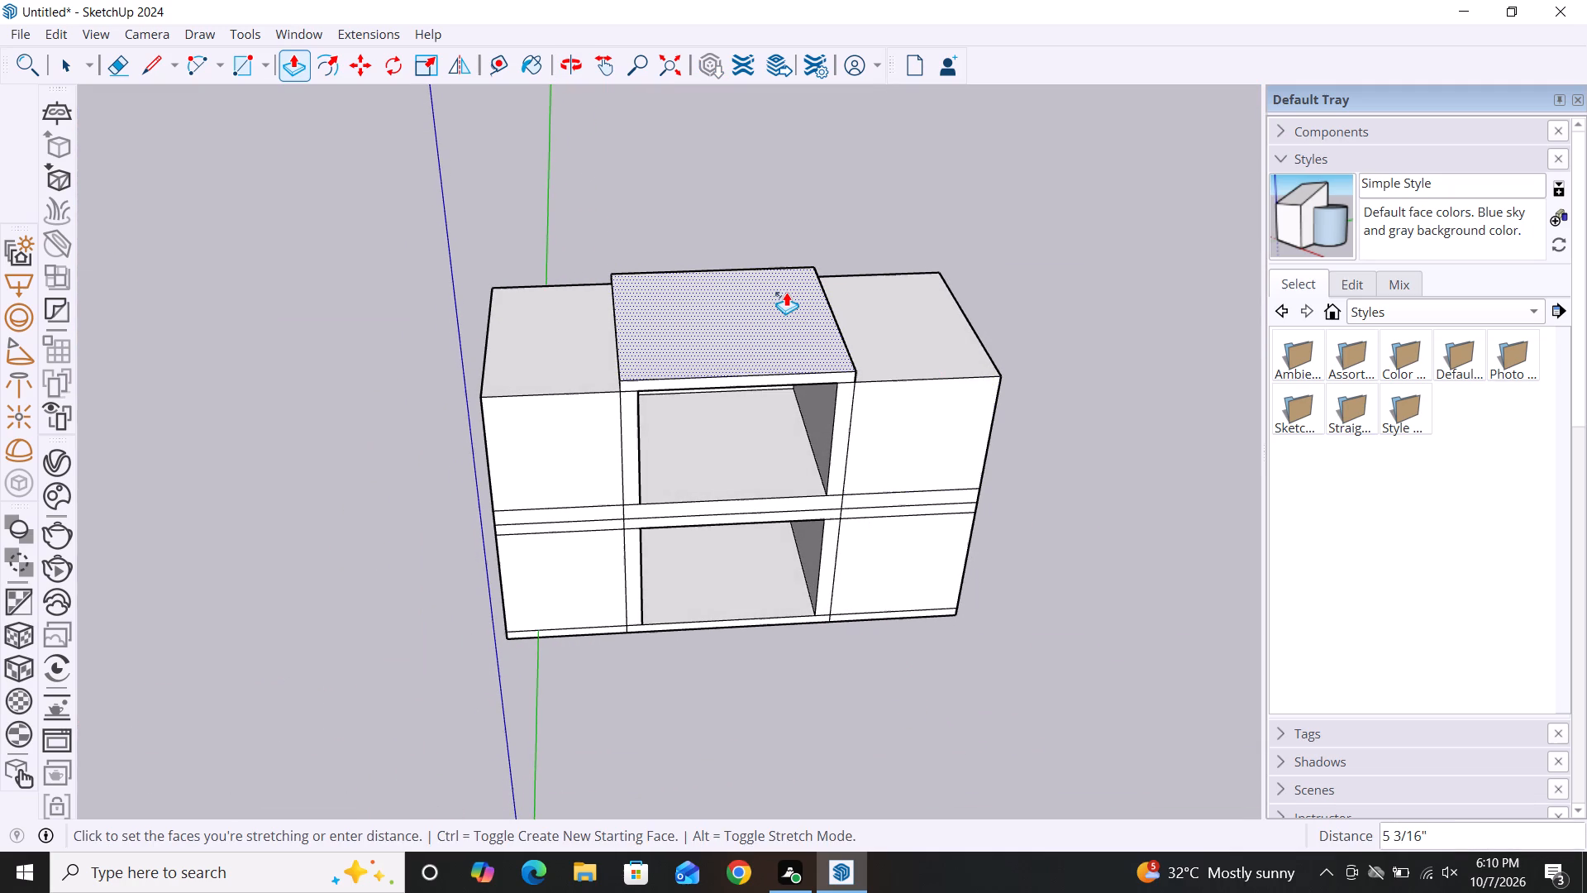
pyautogui.click(786, 292)
pyautogui.press('Escape')
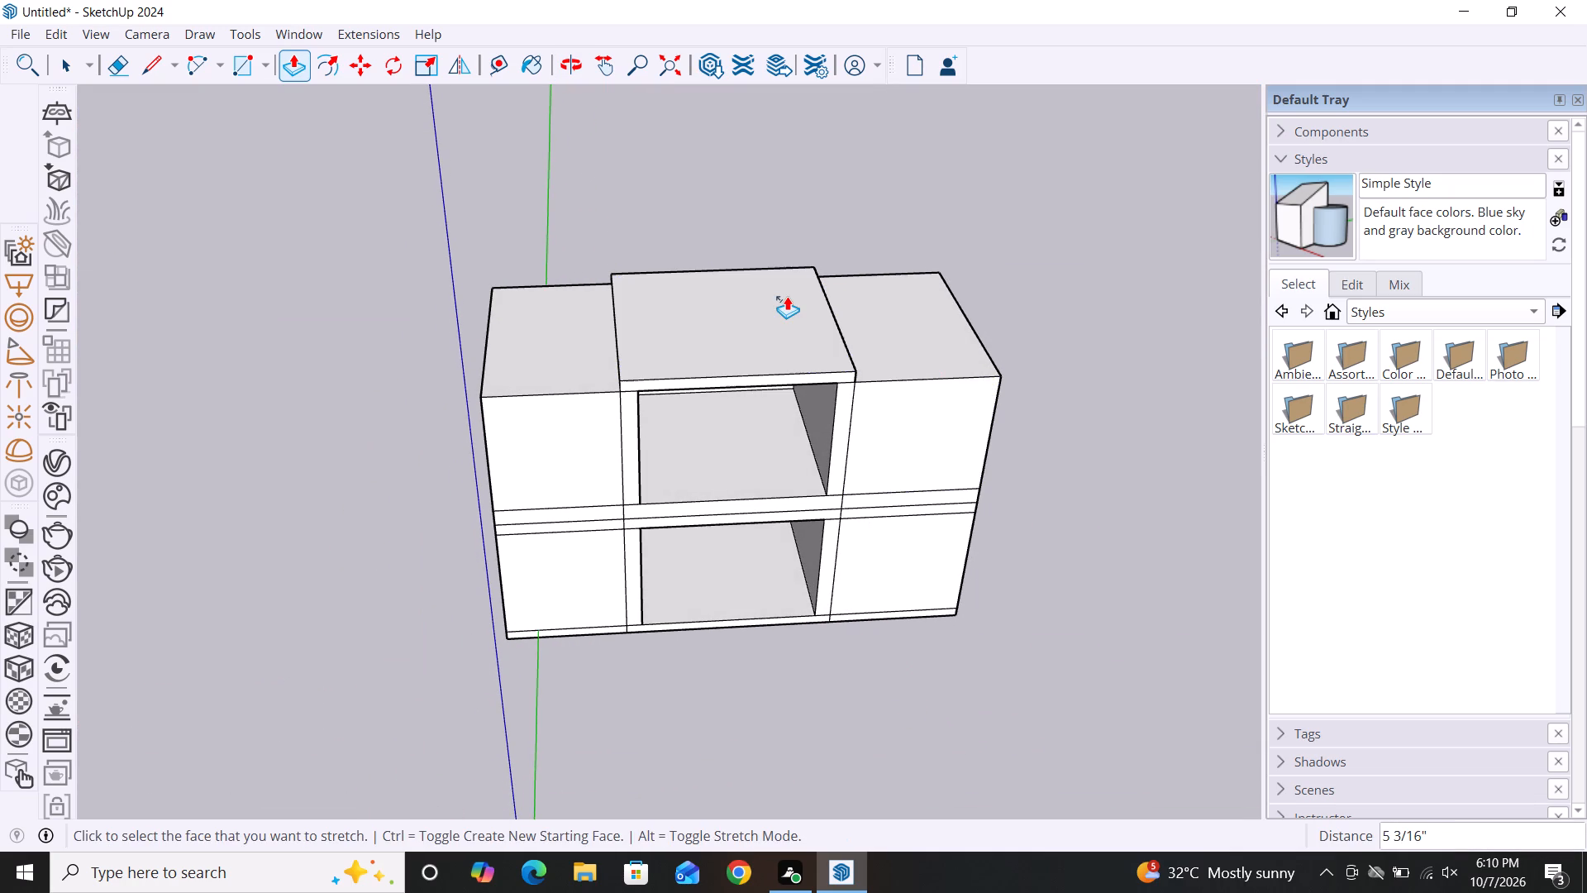
pyautogui.press('space')
# Push/Pull the top of the upper left block up about 6 3/8", level with the central roof slab.
pyautogui.moveTo(760, 494); pyautogui.dragTo(751, 423, button='middle')
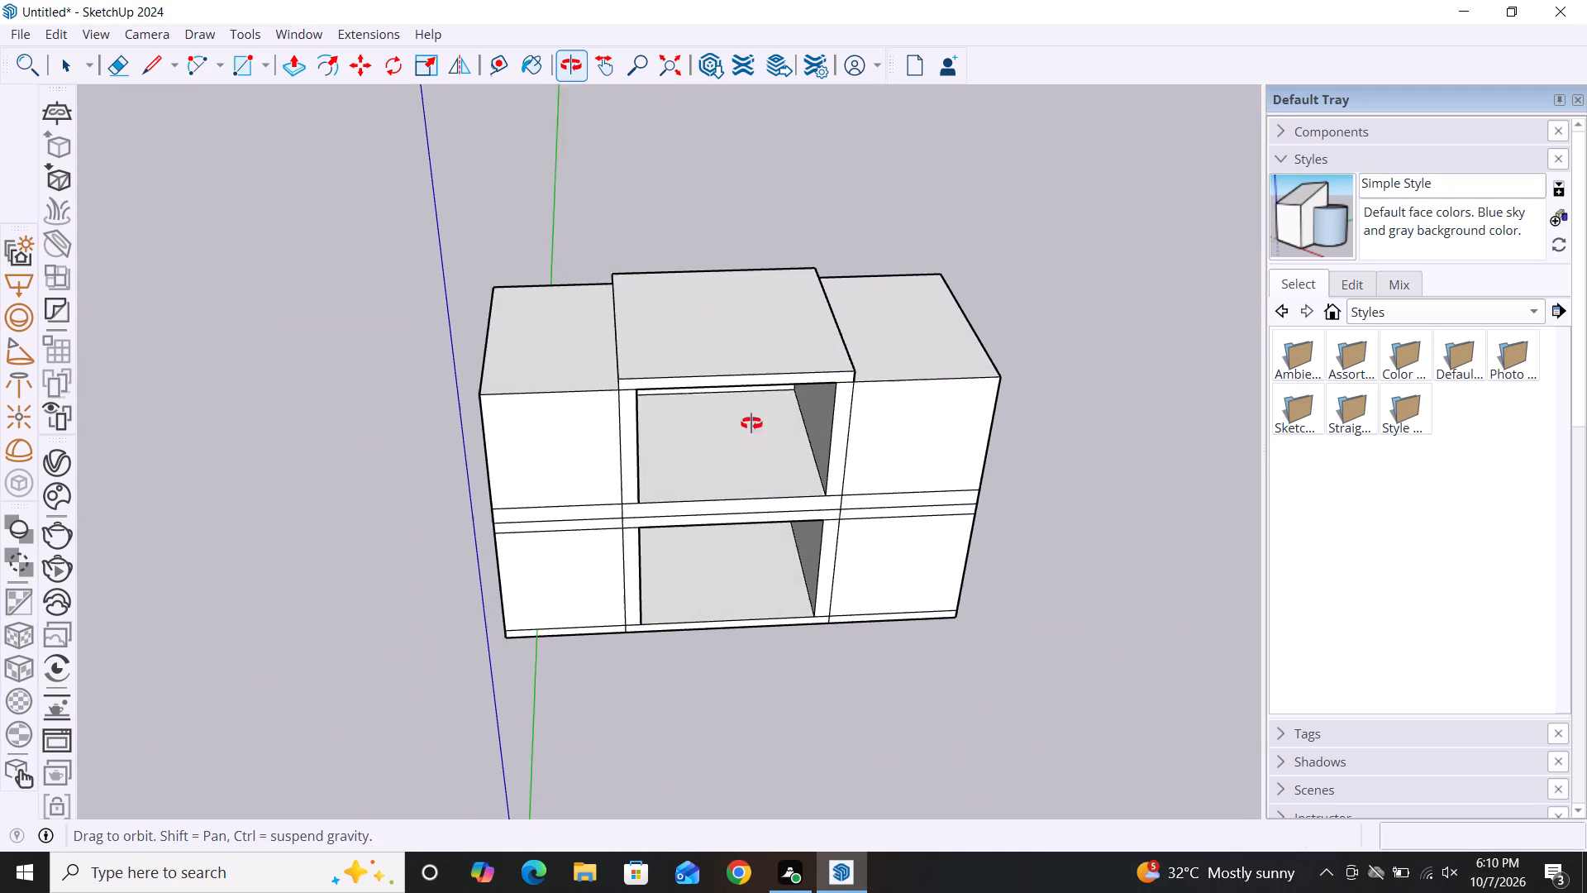
pyautogui.moveTo(751, 423); pyautogui.dragTo(651, 310, button='middle')
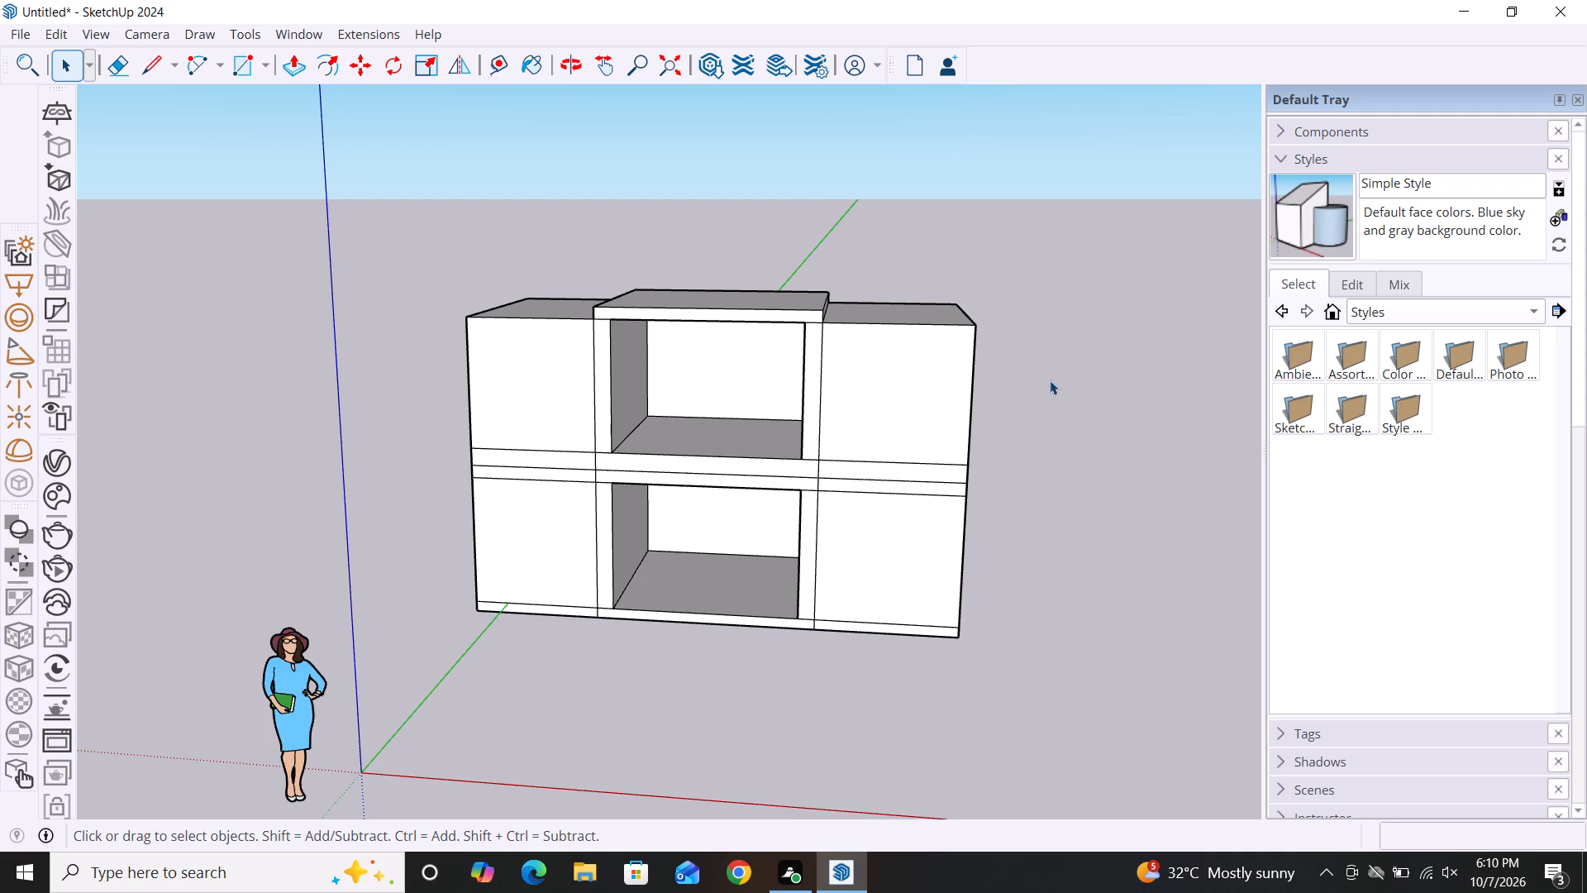
pyautogui.press('p')
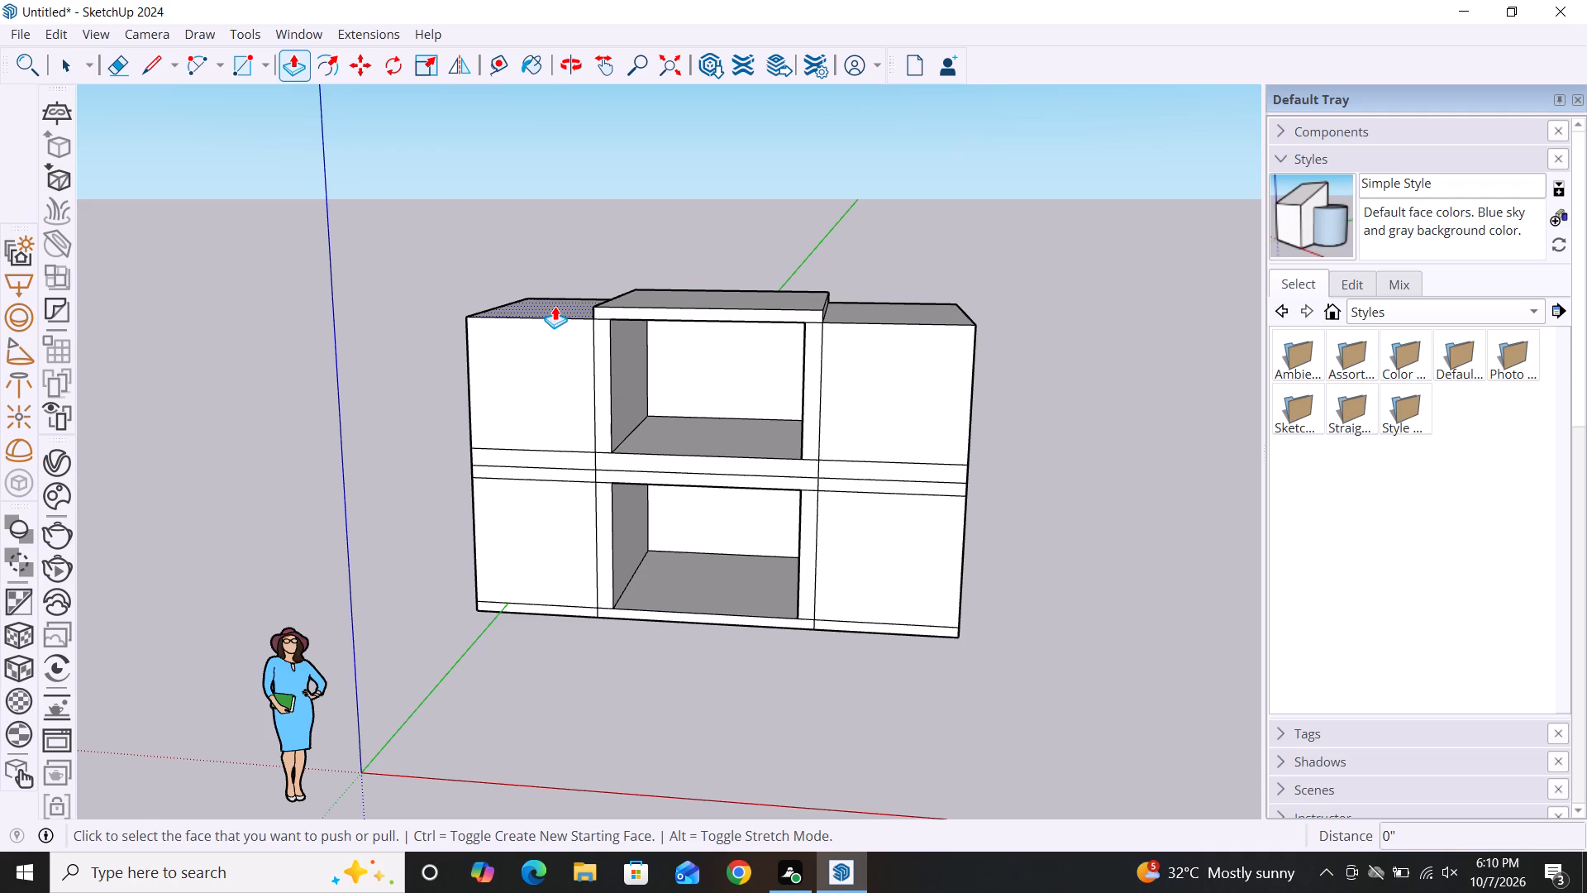
pyautogui.click(555, 306)
pyautogui.click(601, 303)
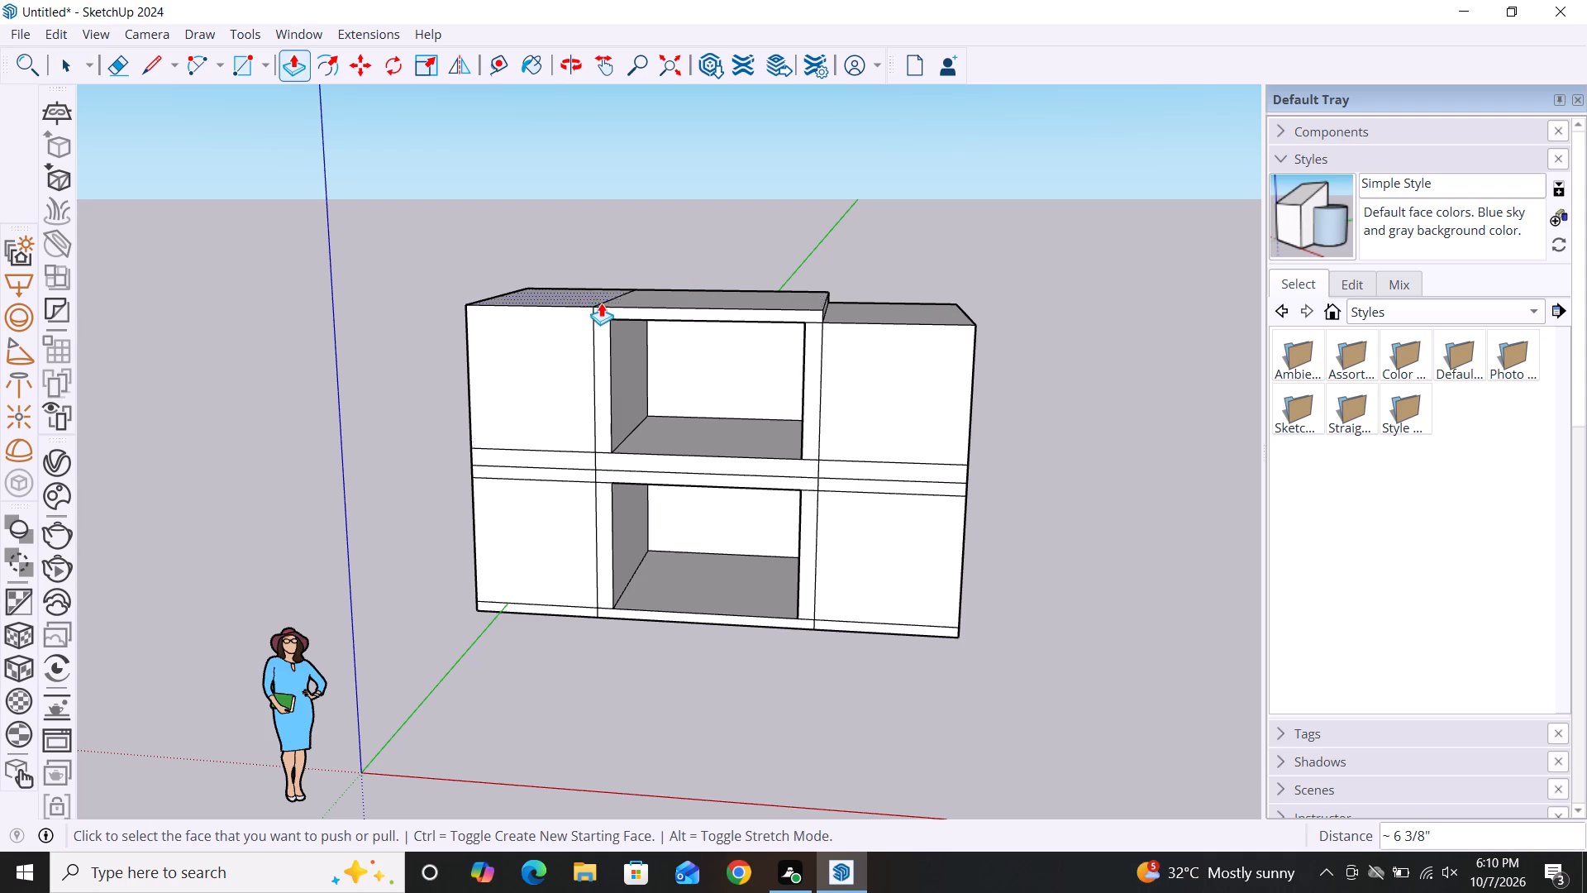
pyautogui.press('space')
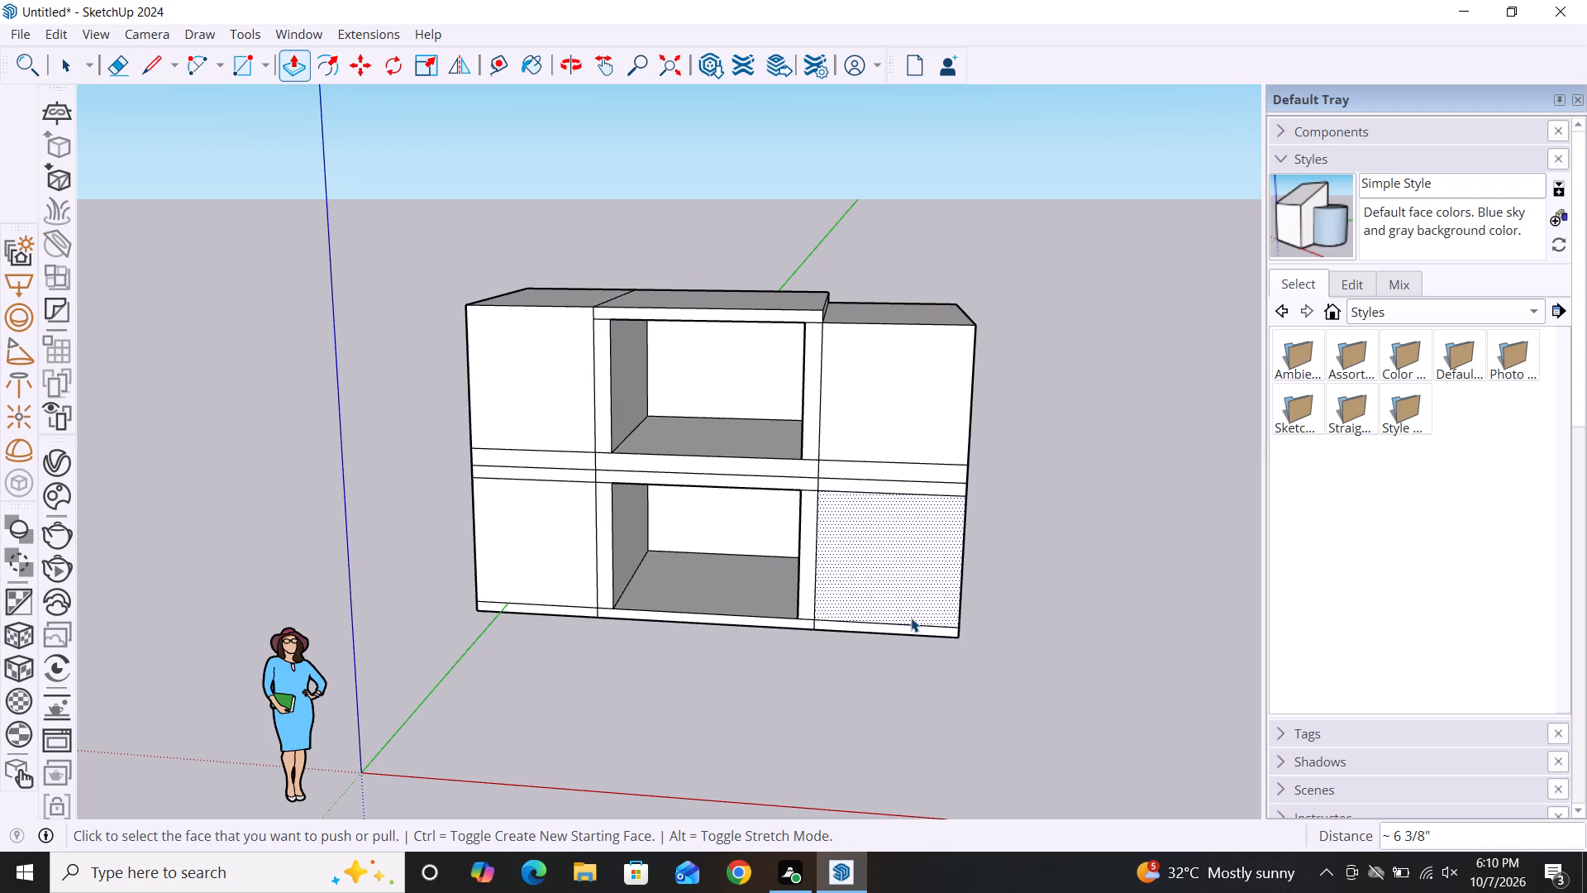
# Draw a window rectangle about 2' 11 7/16" wide by 3' 10 3/8" high on the upper left block's front face.
pyautogui.keyDown('alt'); pyautogui.moveTo(881, 676); pyautogui.dragTo(1055, 671, button='middle'); pyautogui.keyUp('alt')
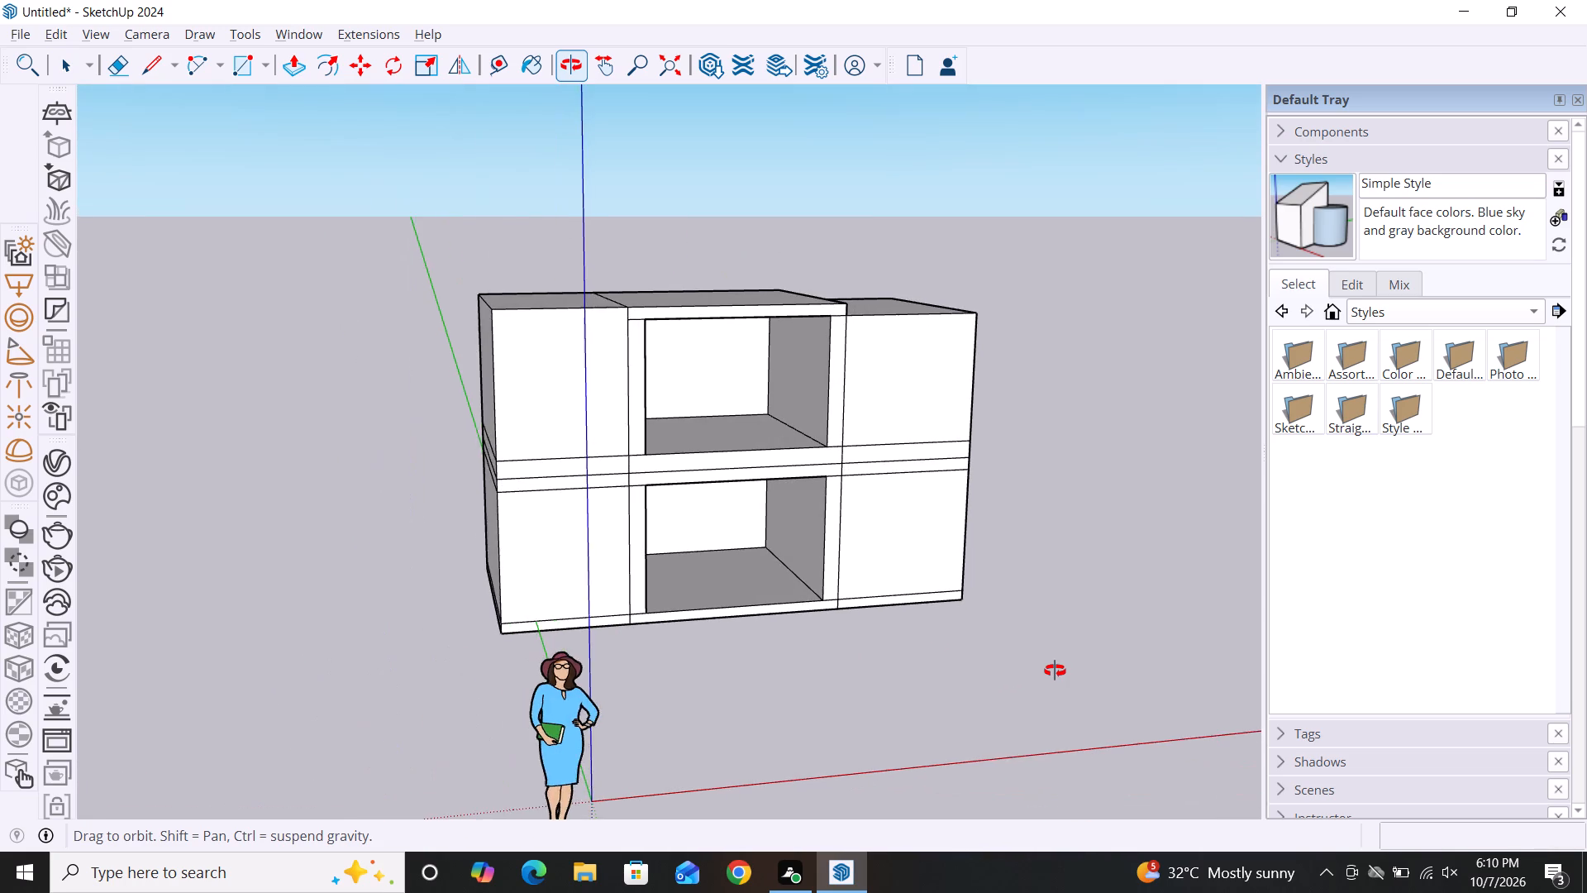
pyautogui.keyDown('alt'); pyautogui.moveTo(1055, 671); pyautogui.dragTo(1004, 673, button='middle'); pyautogui.keyUp('alt')
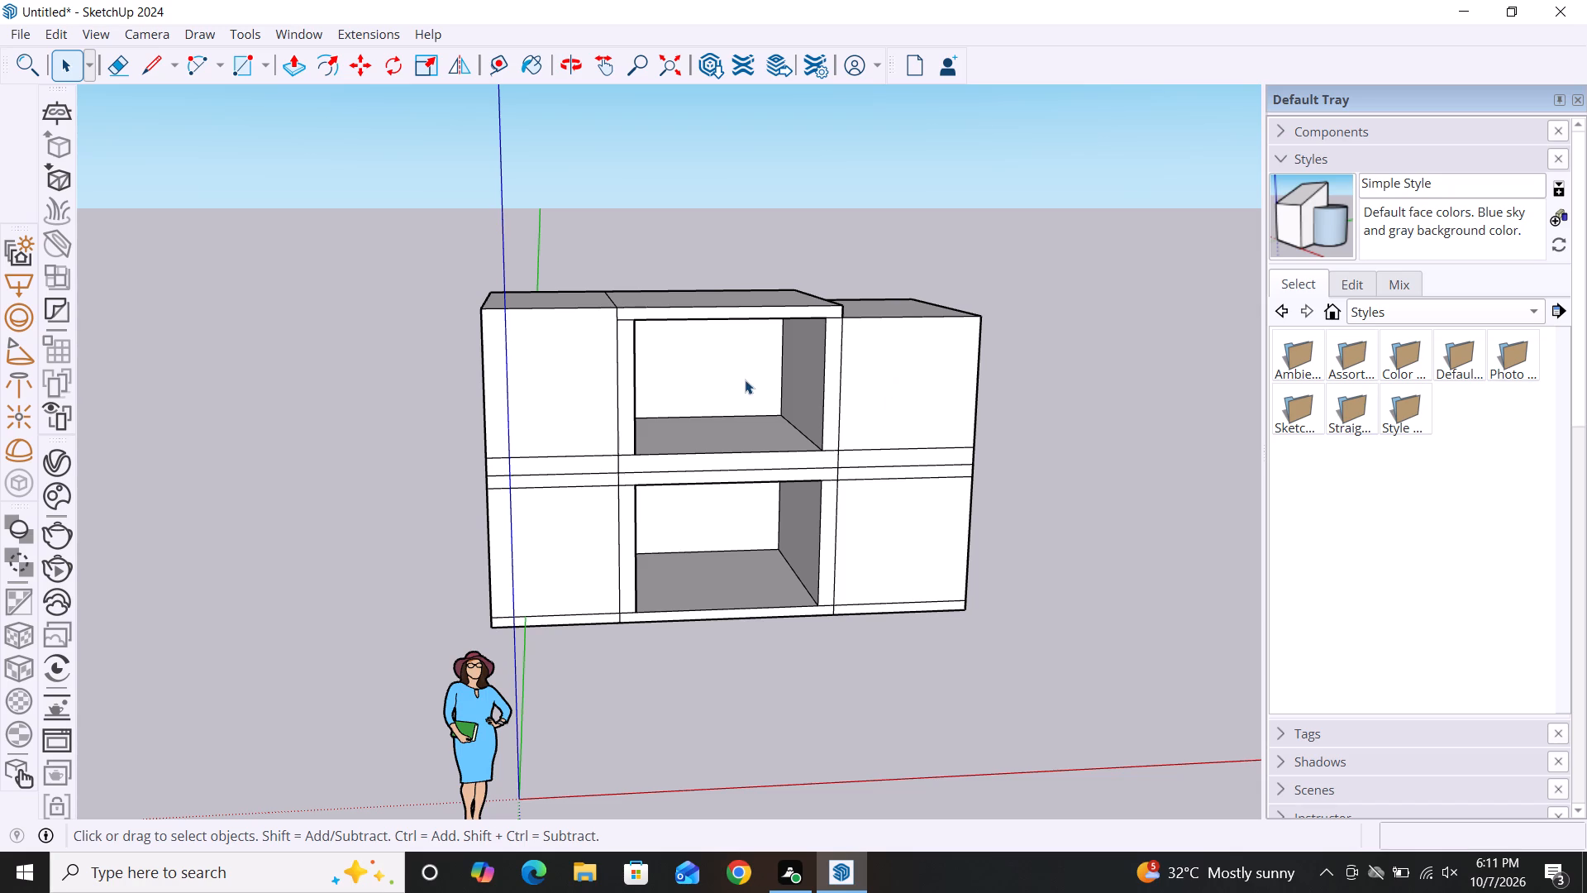
pyautogui.moveTo(743, 456); pyautogui.dragTo(694, 392, button='middle')
pyautogui.scroll(4, 692, 351)
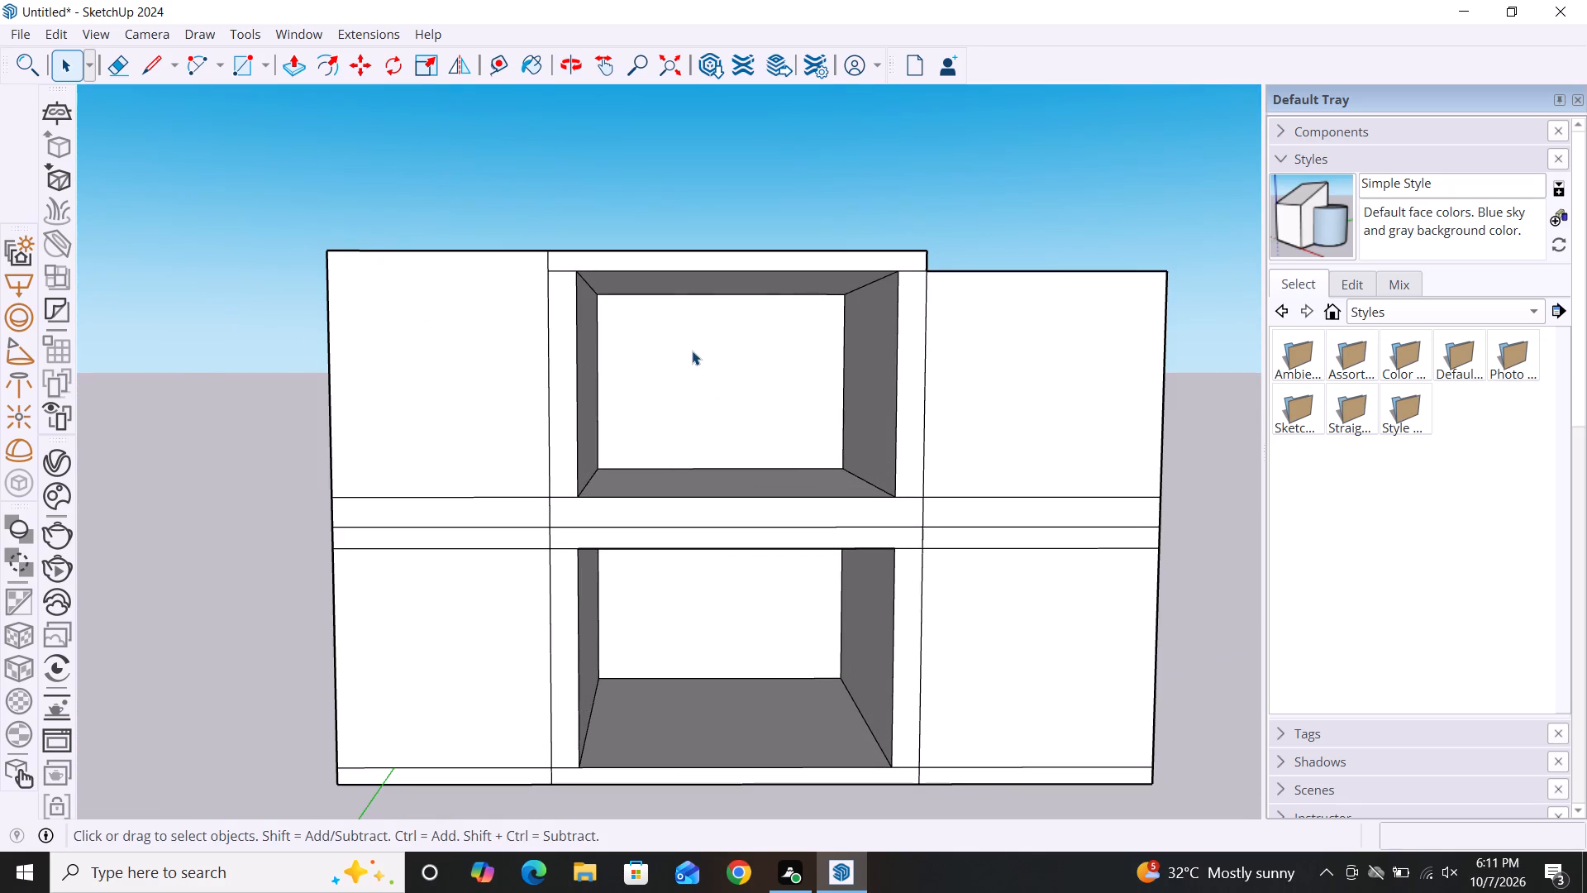
pyautogui.press('r')
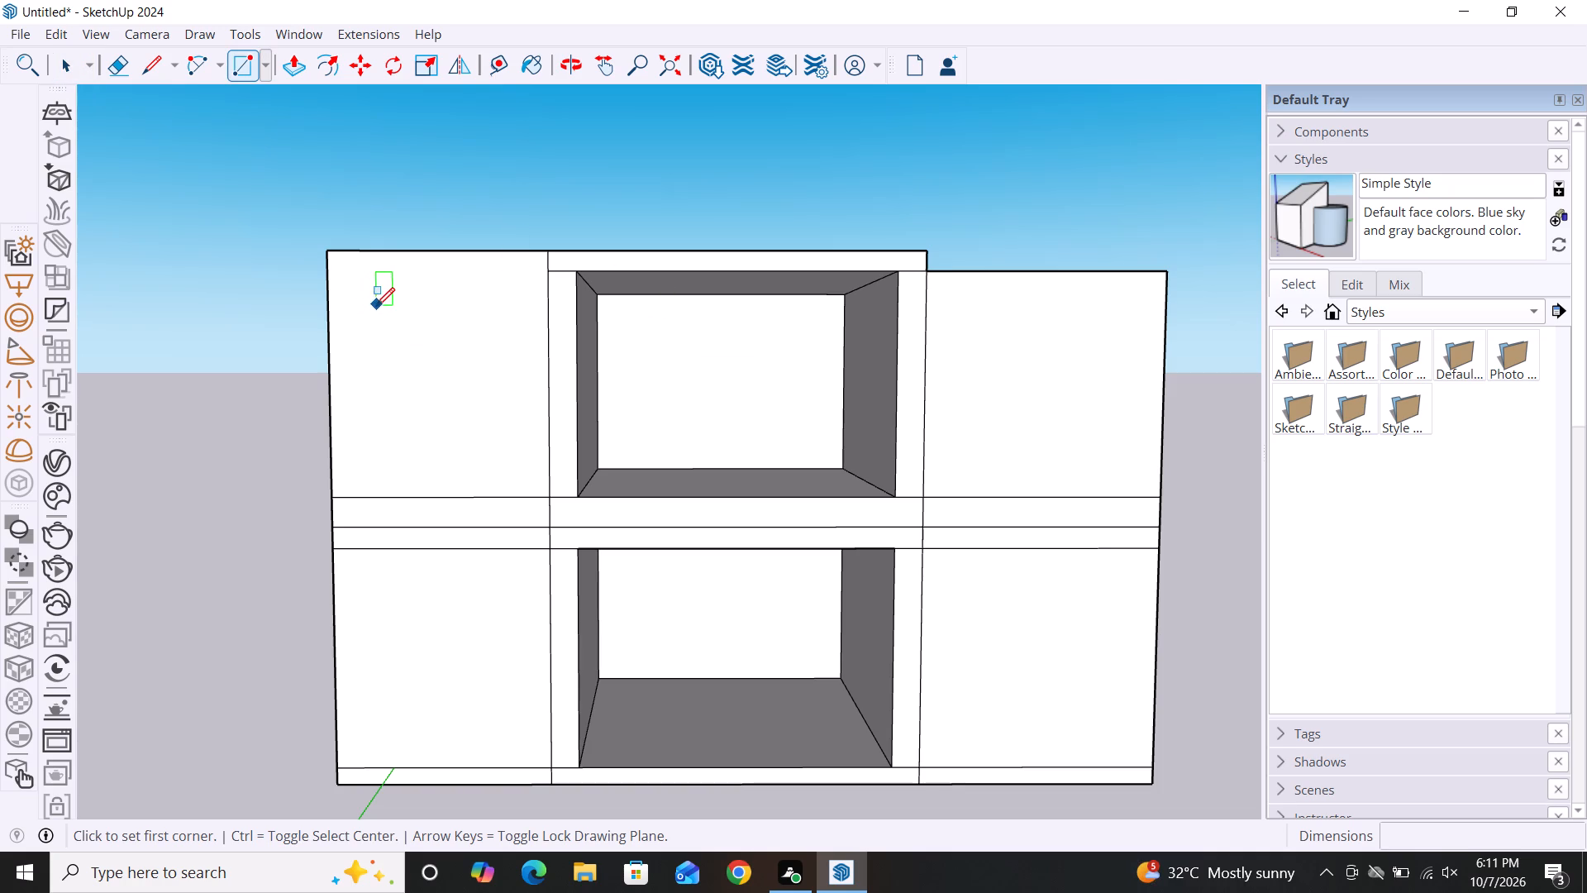
pyautogui.doubleClick(371, 322)
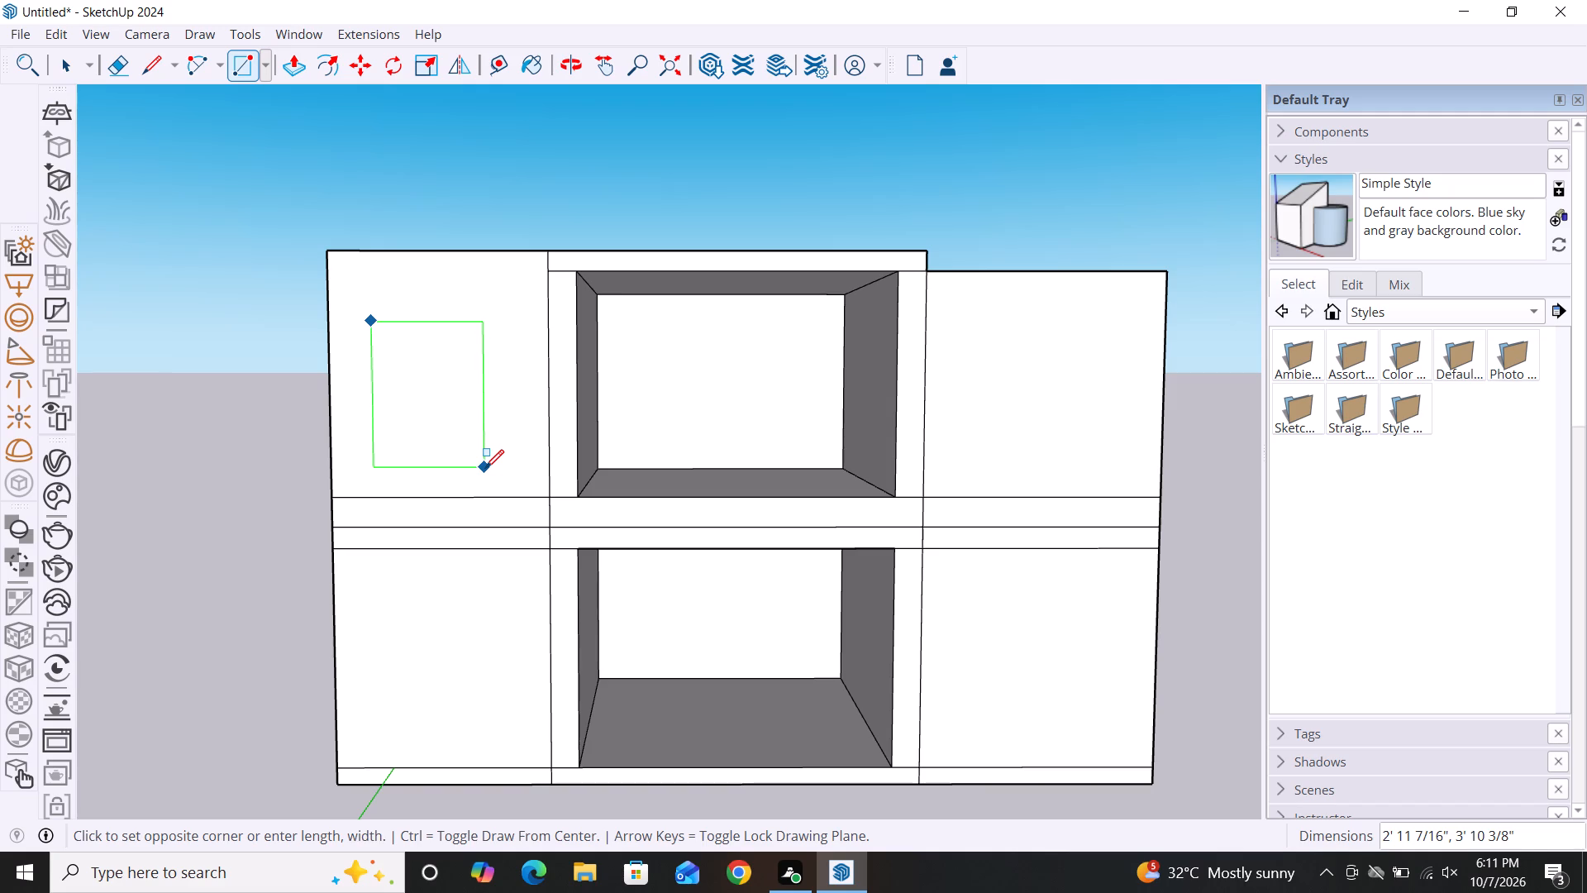
pyautogui.doubleClick(485, 468)
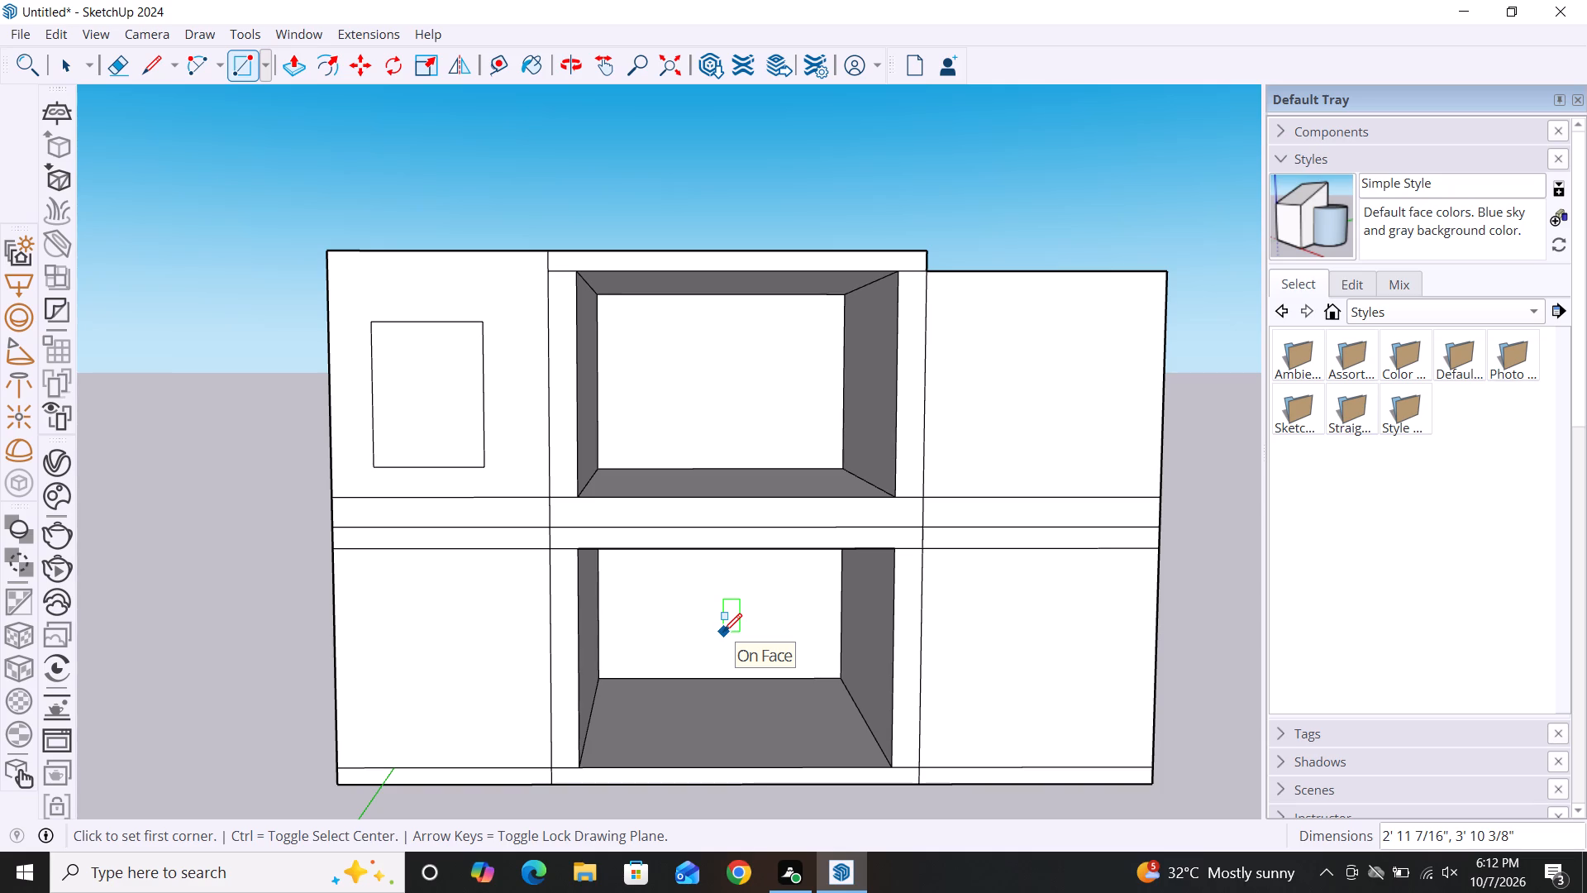
pyautogui.press('Escape')
pyautogui.press('space')
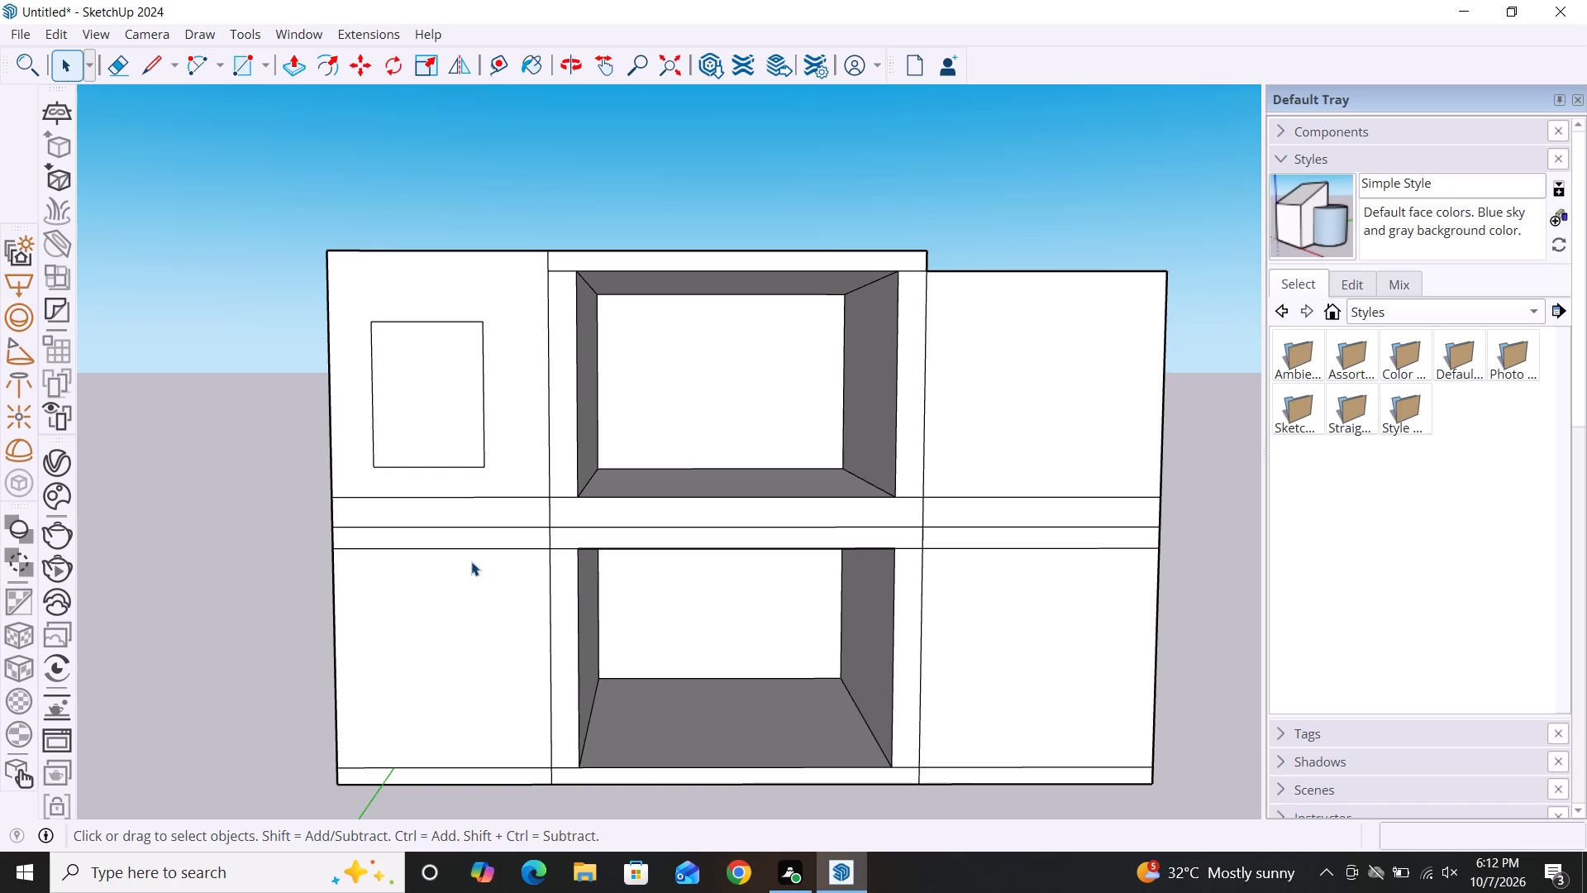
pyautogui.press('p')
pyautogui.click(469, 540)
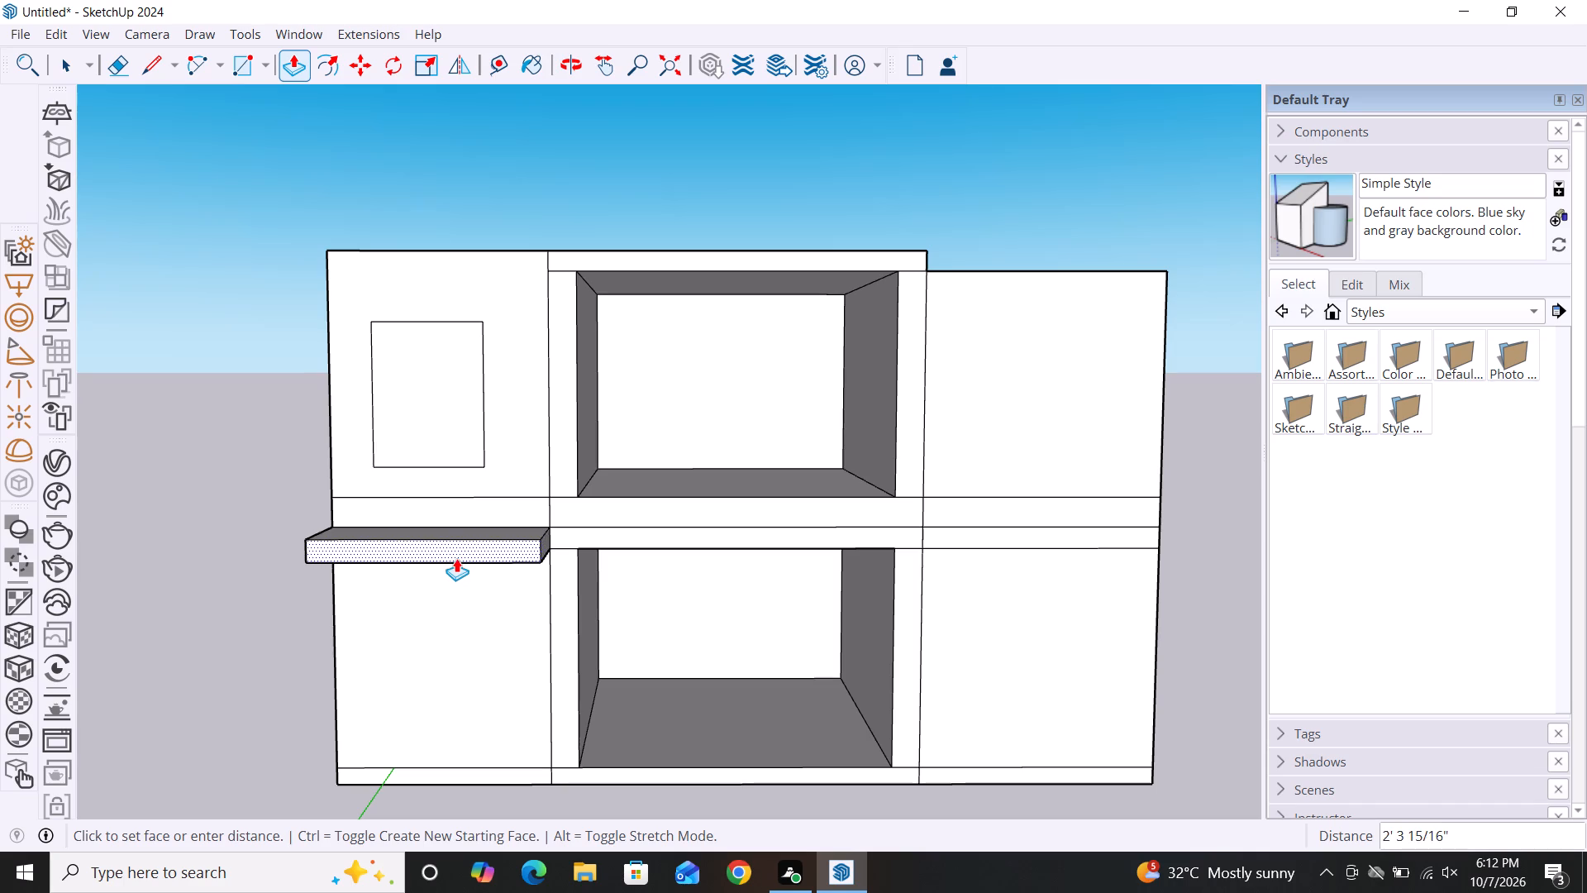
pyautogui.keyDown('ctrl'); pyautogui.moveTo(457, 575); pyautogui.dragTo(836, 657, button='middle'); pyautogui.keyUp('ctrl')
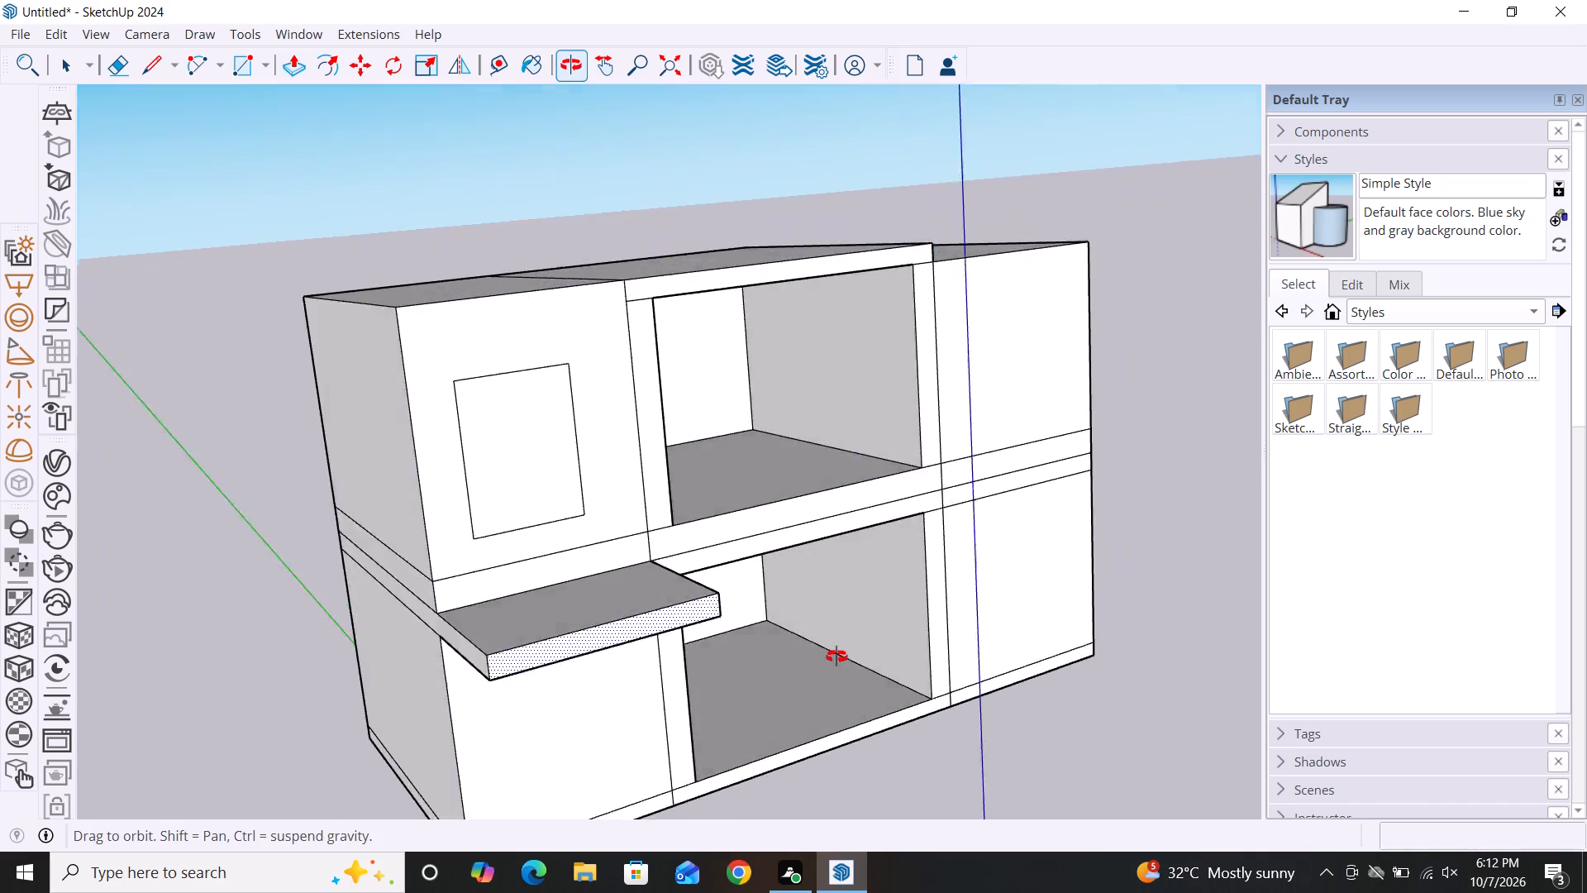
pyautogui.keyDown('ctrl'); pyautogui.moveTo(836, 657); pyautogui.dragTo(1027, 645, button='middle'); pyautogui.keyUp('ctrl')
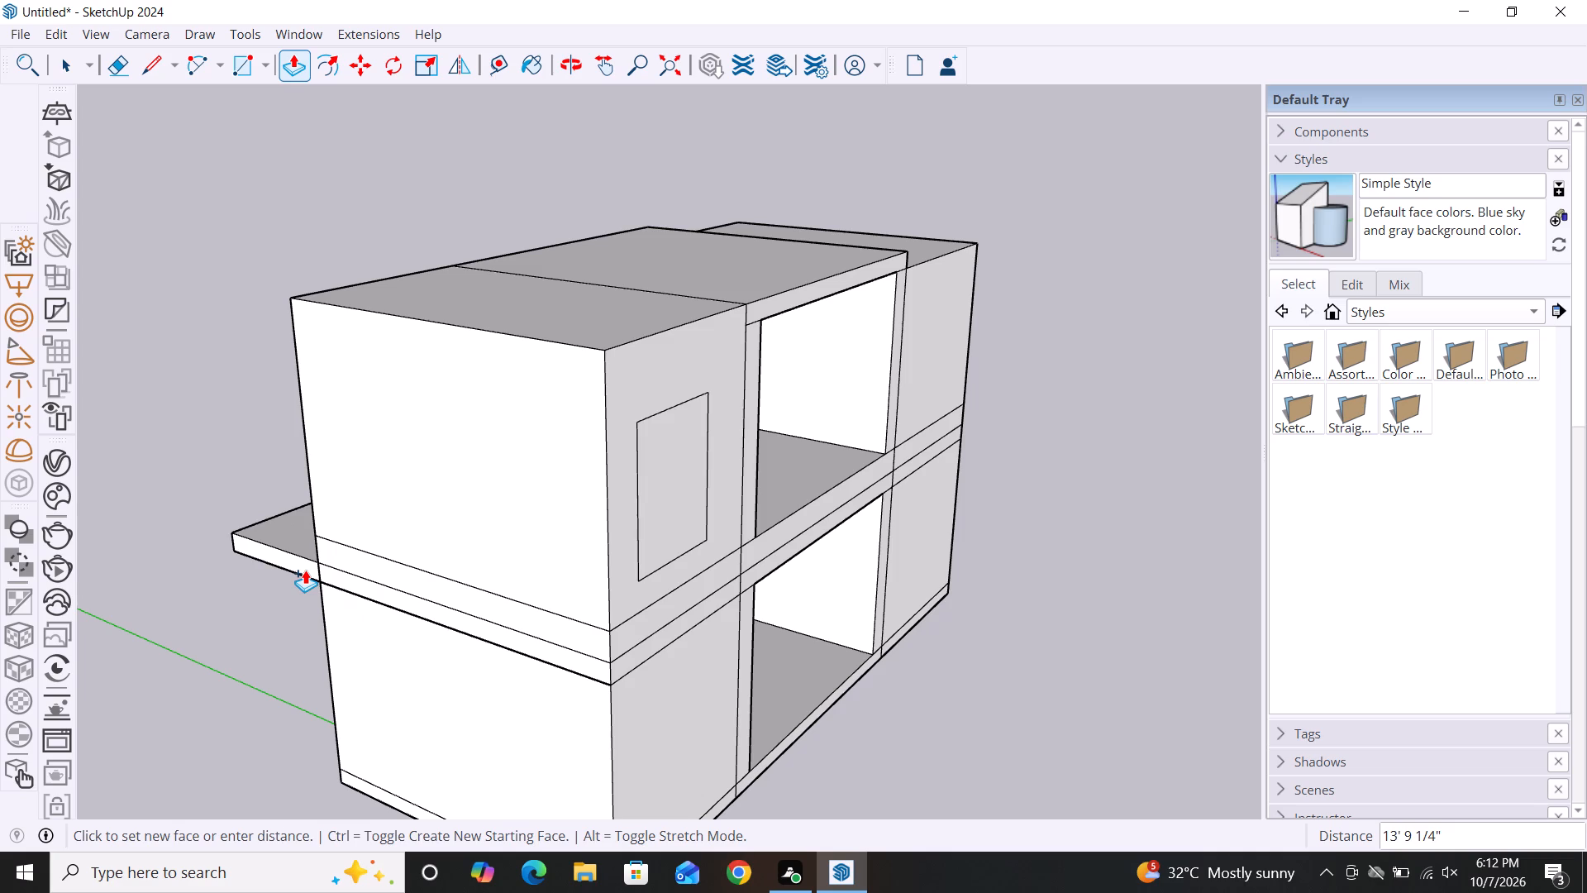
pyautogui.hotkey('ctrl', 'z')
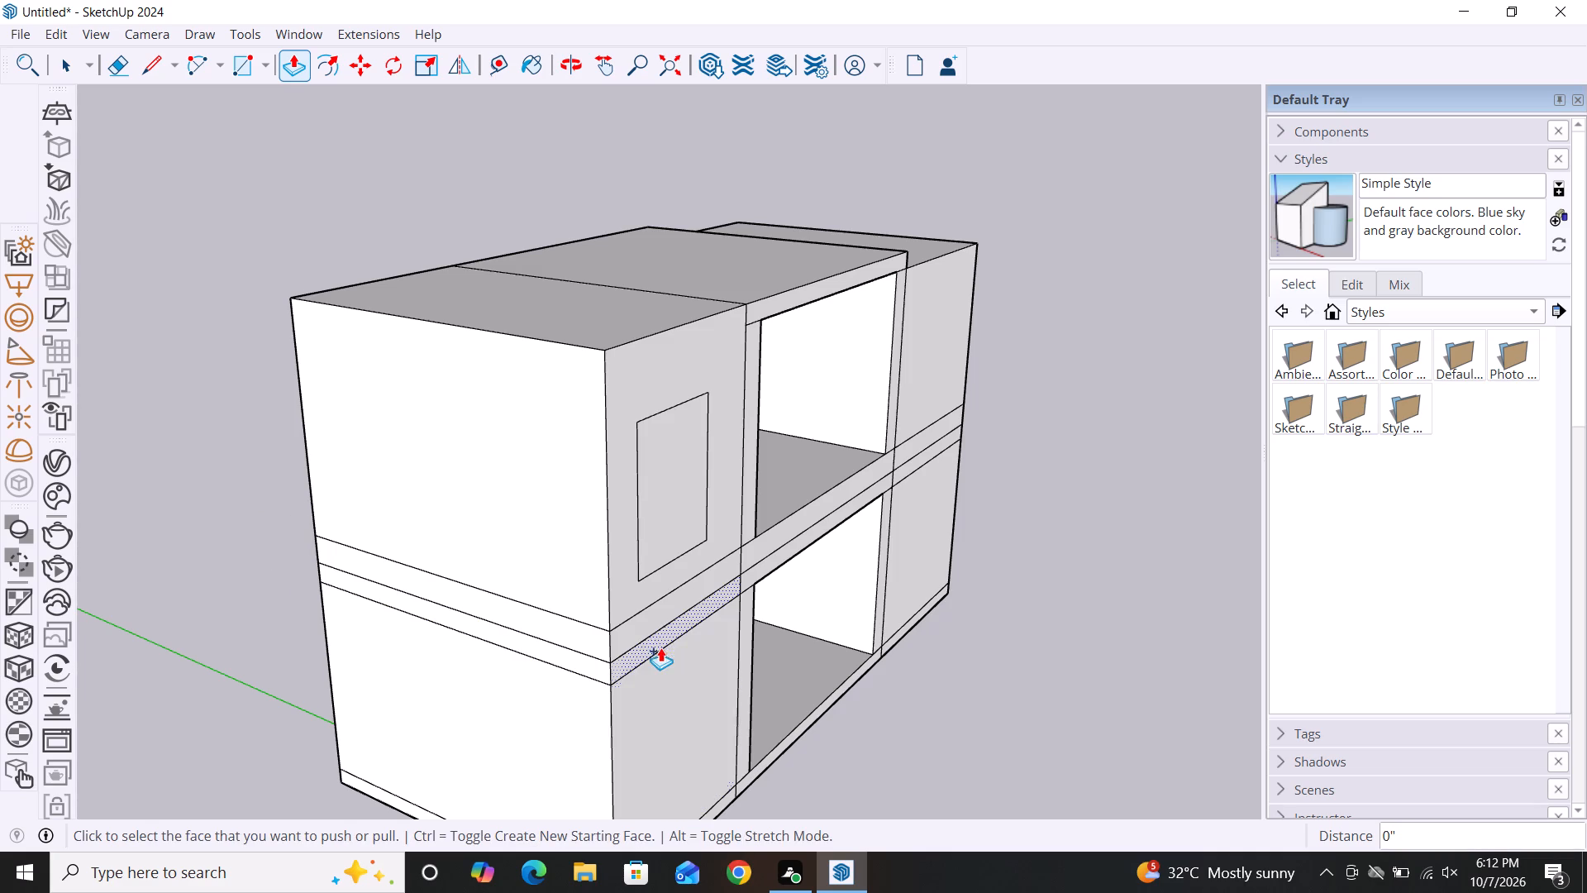
# Undo the window rectangle drawn on the upper left block's front face.
pyautogui.click(657, 640)
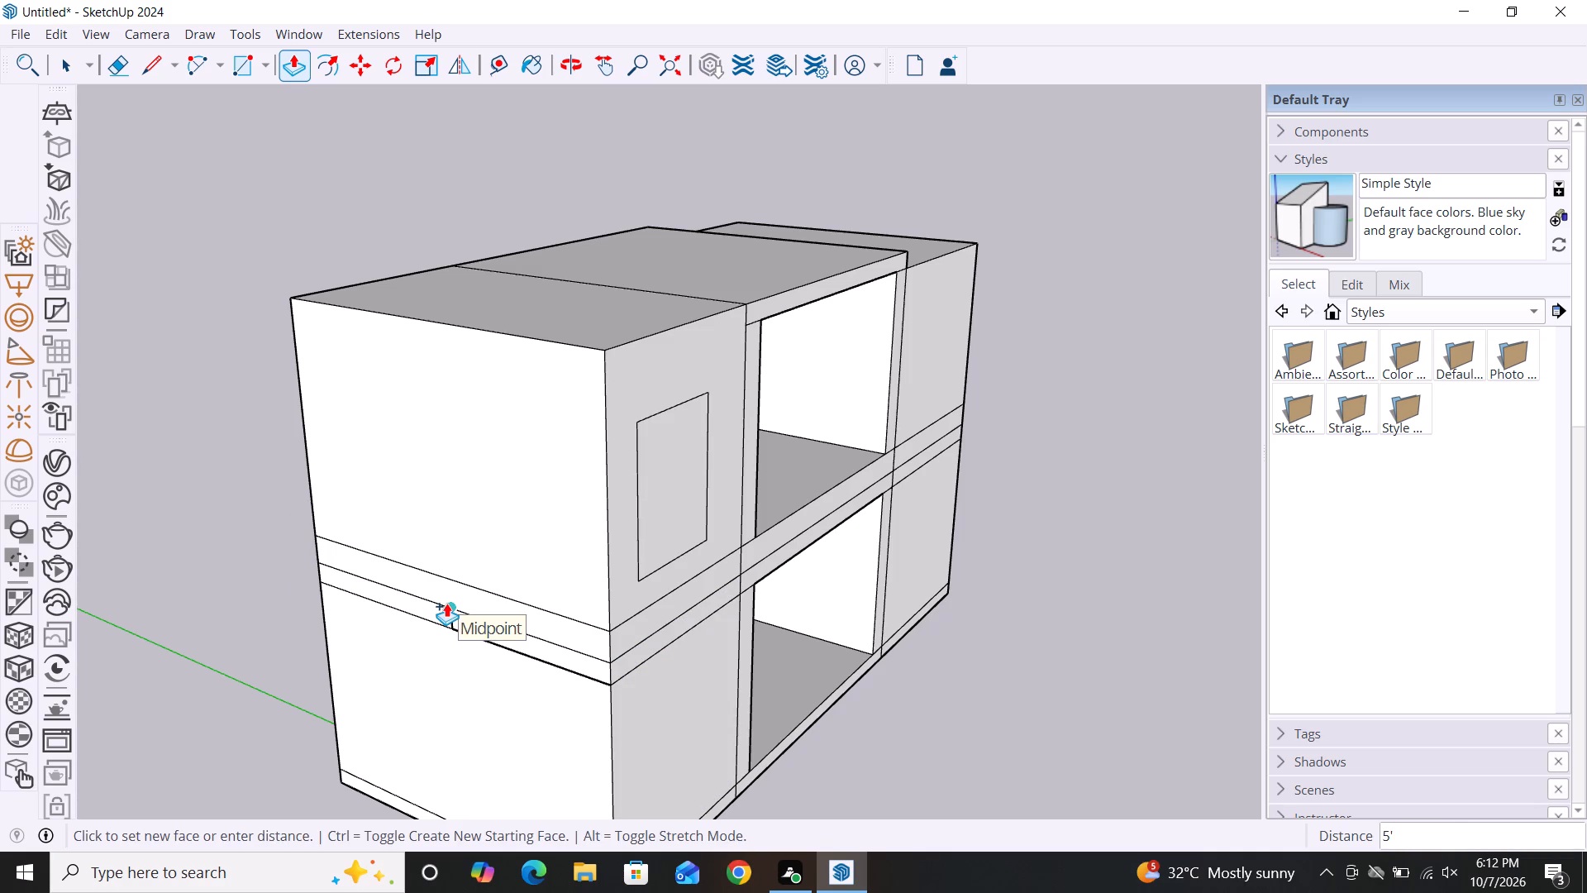
pyautogui.press('Escape')
pyautogui.hotkey('ctrl', 'z')
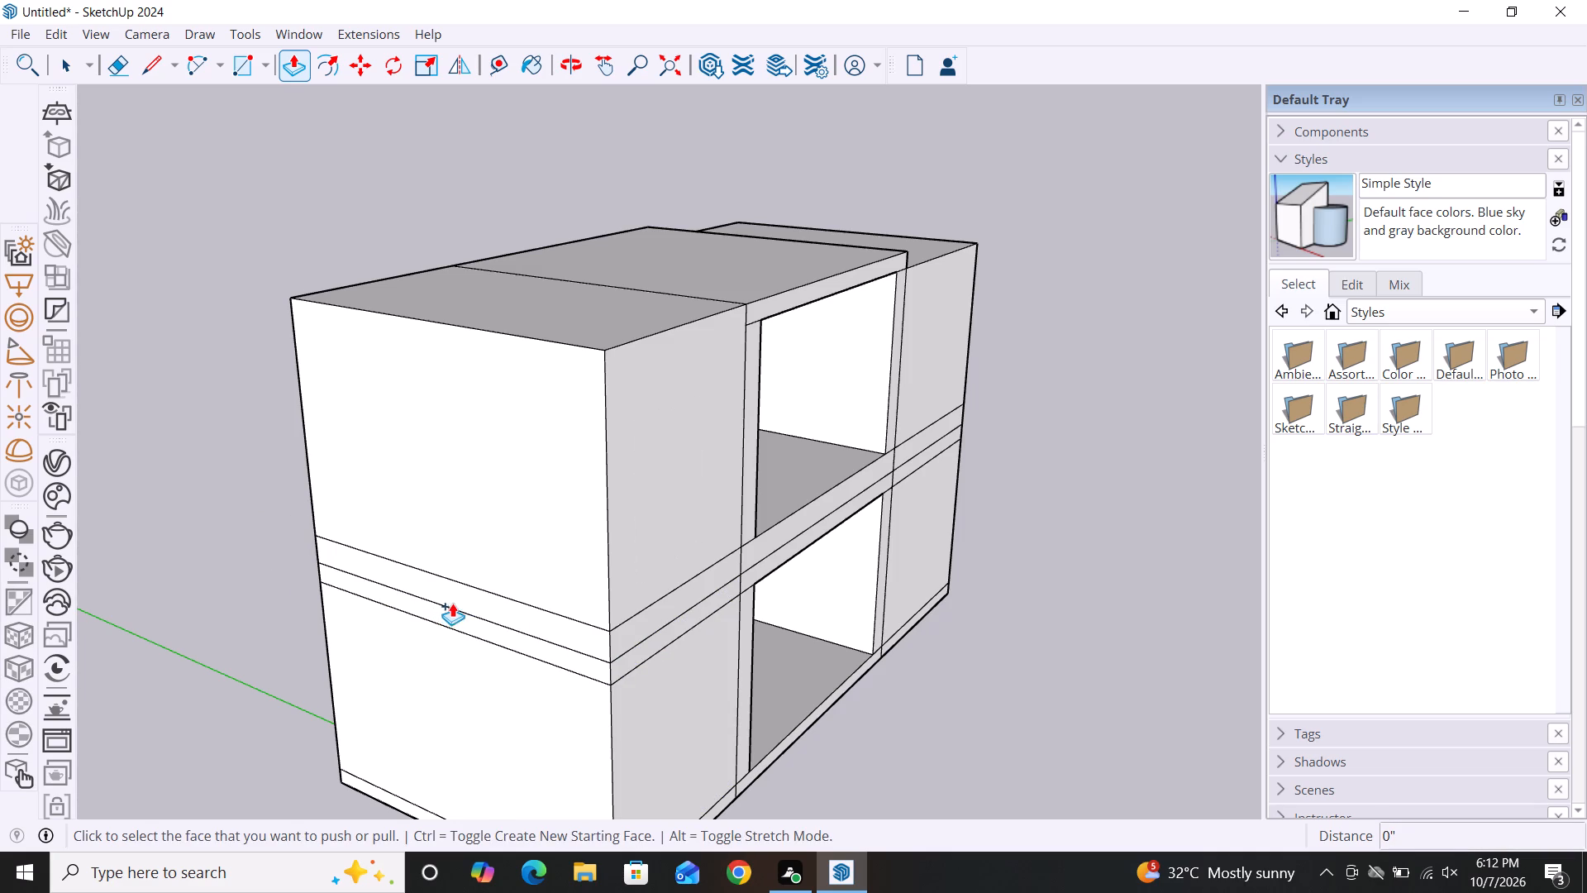
# Push/Pull the front face of the thin strip directly above the lower left block back 9' 7/16".
pyautogui.click(651, 647)
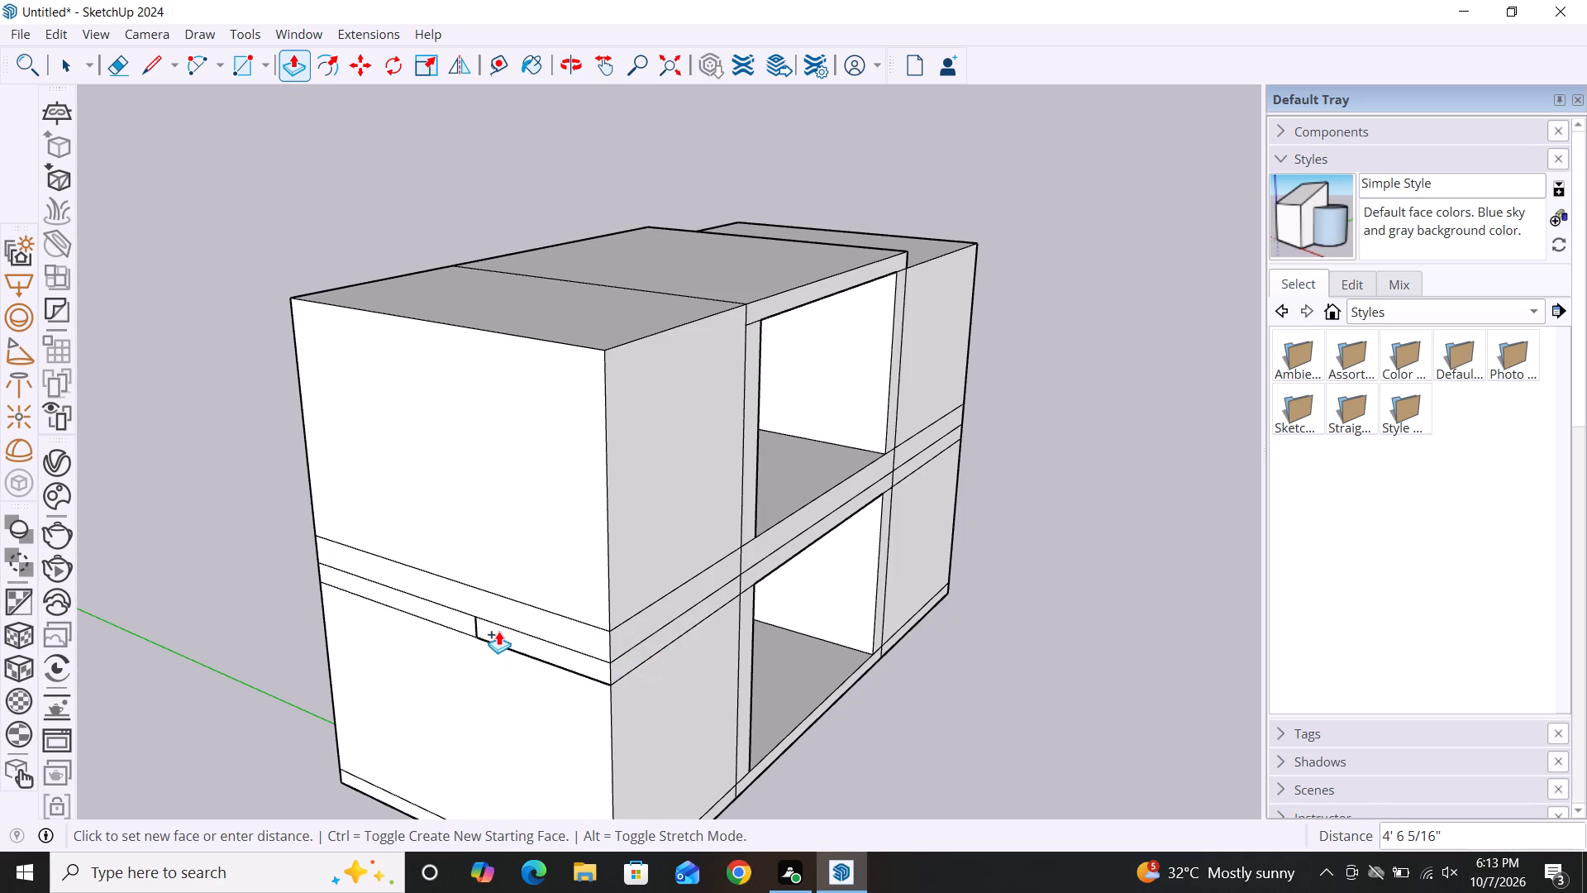
pyautogui.press('Escape')
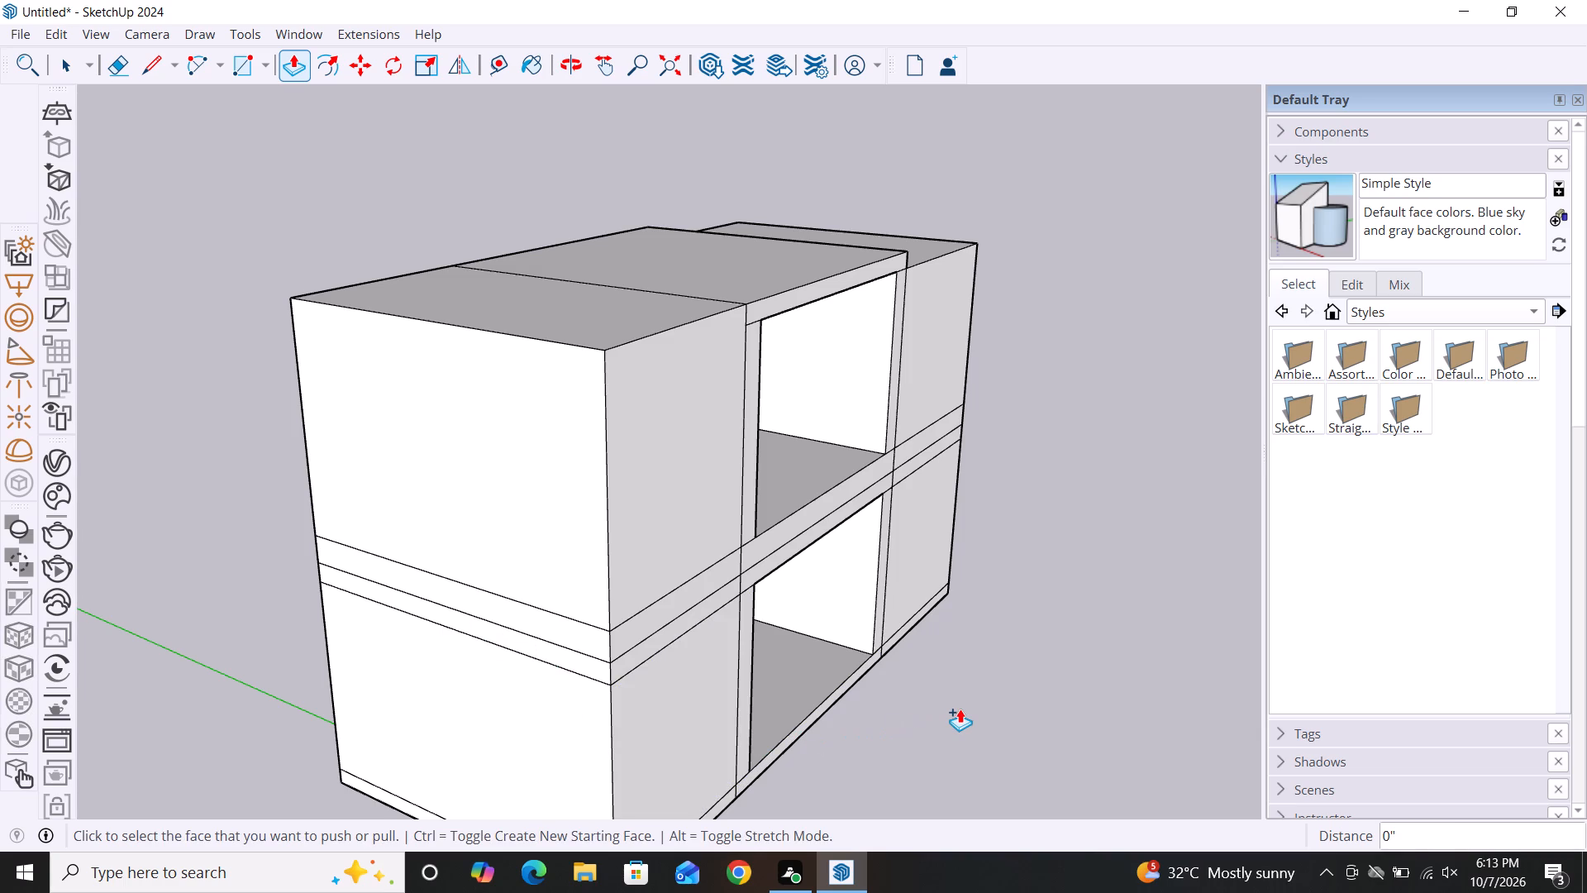
pyautogui.keyDown('alt'); pyautogui.moveTo(960, 709); pyautogui.dragTo(664, 618, button='middle'); pyautogui.keyUp('alt')
pyautogui.scroll(-1, 744, 609)
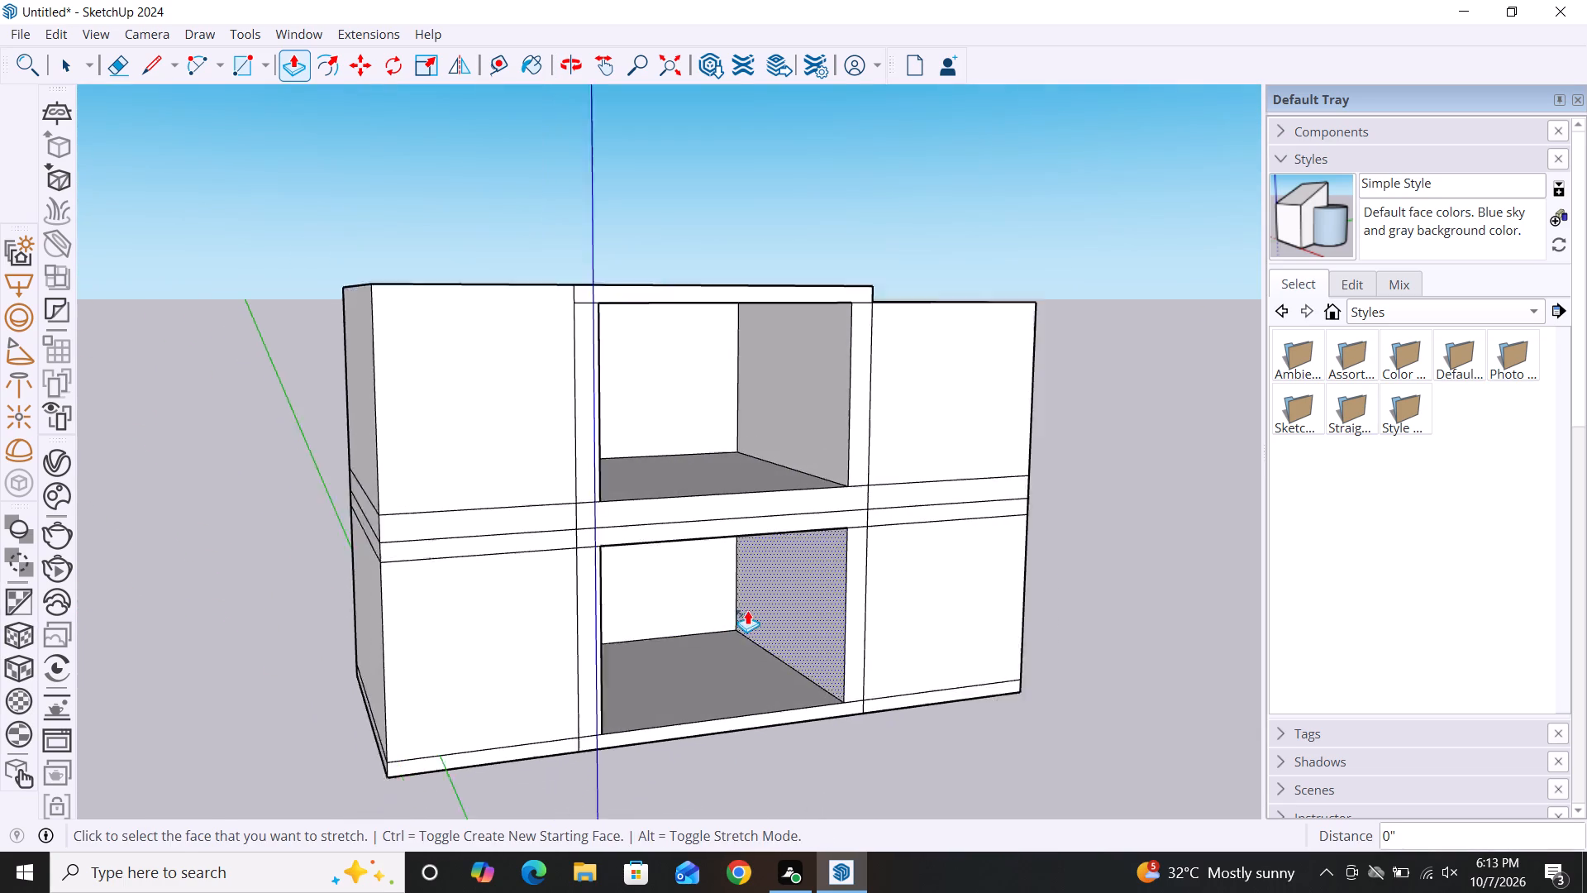
pyautogui.scroll(-3, 747, 610)
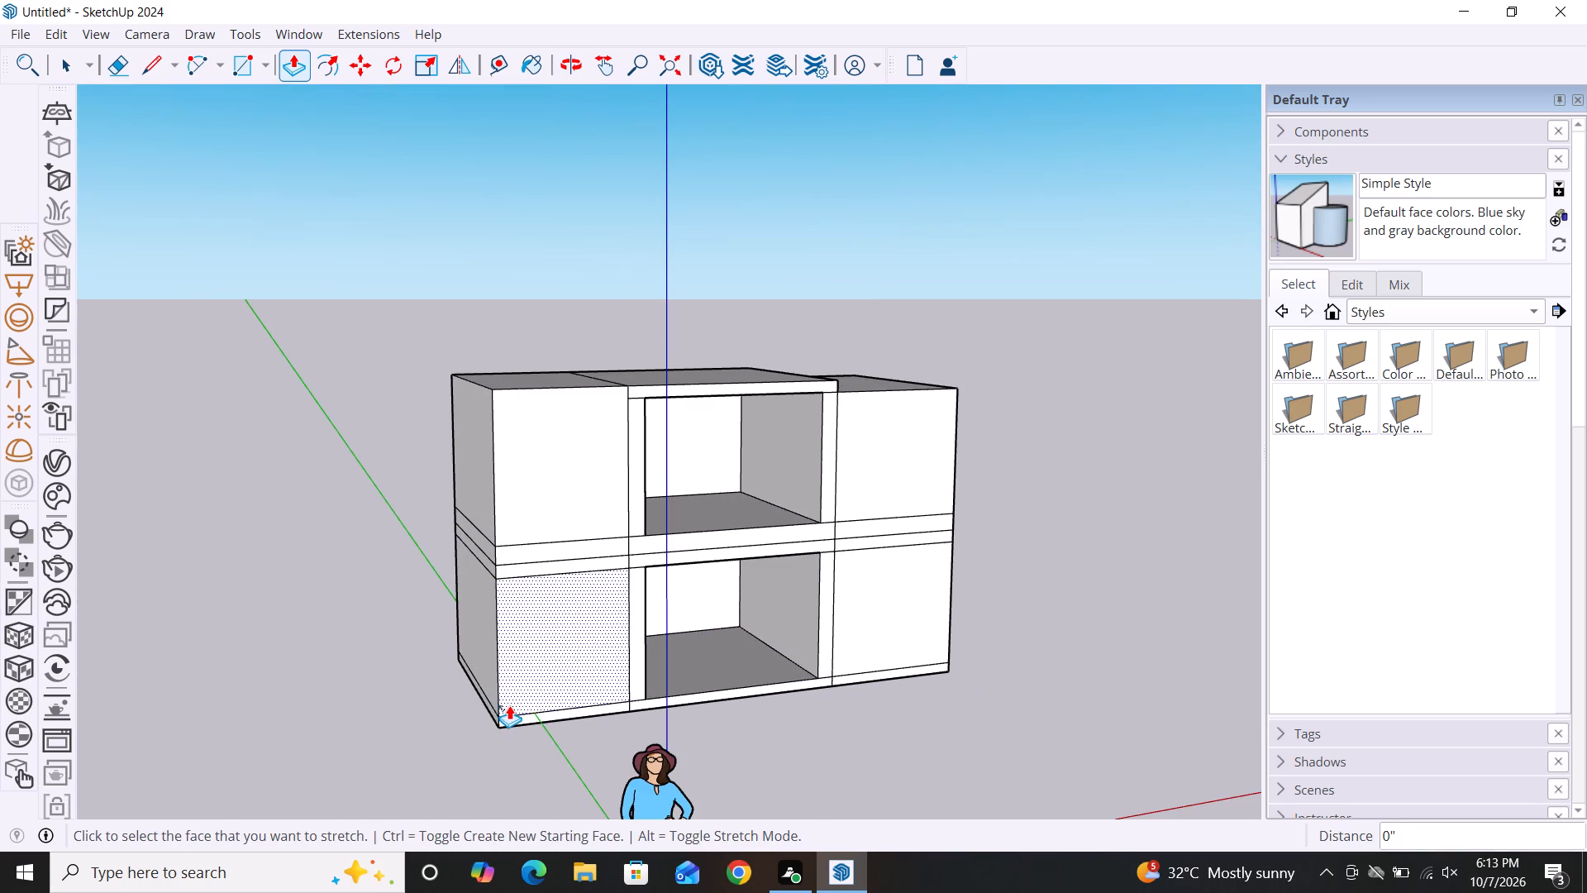
pyautogui.keyDown('alt'); pyautogui.moveTo(509, 705); pyautogui.dragTo(1064, 686, button='middle'); pyautogui.keyUp('alt')
pyautogui.keyDown('alt'); pyautogui.moveTo(477, 762); pyautogui.dragTo(497, 761, button='middle'); pyautogui.keyUp('alt')
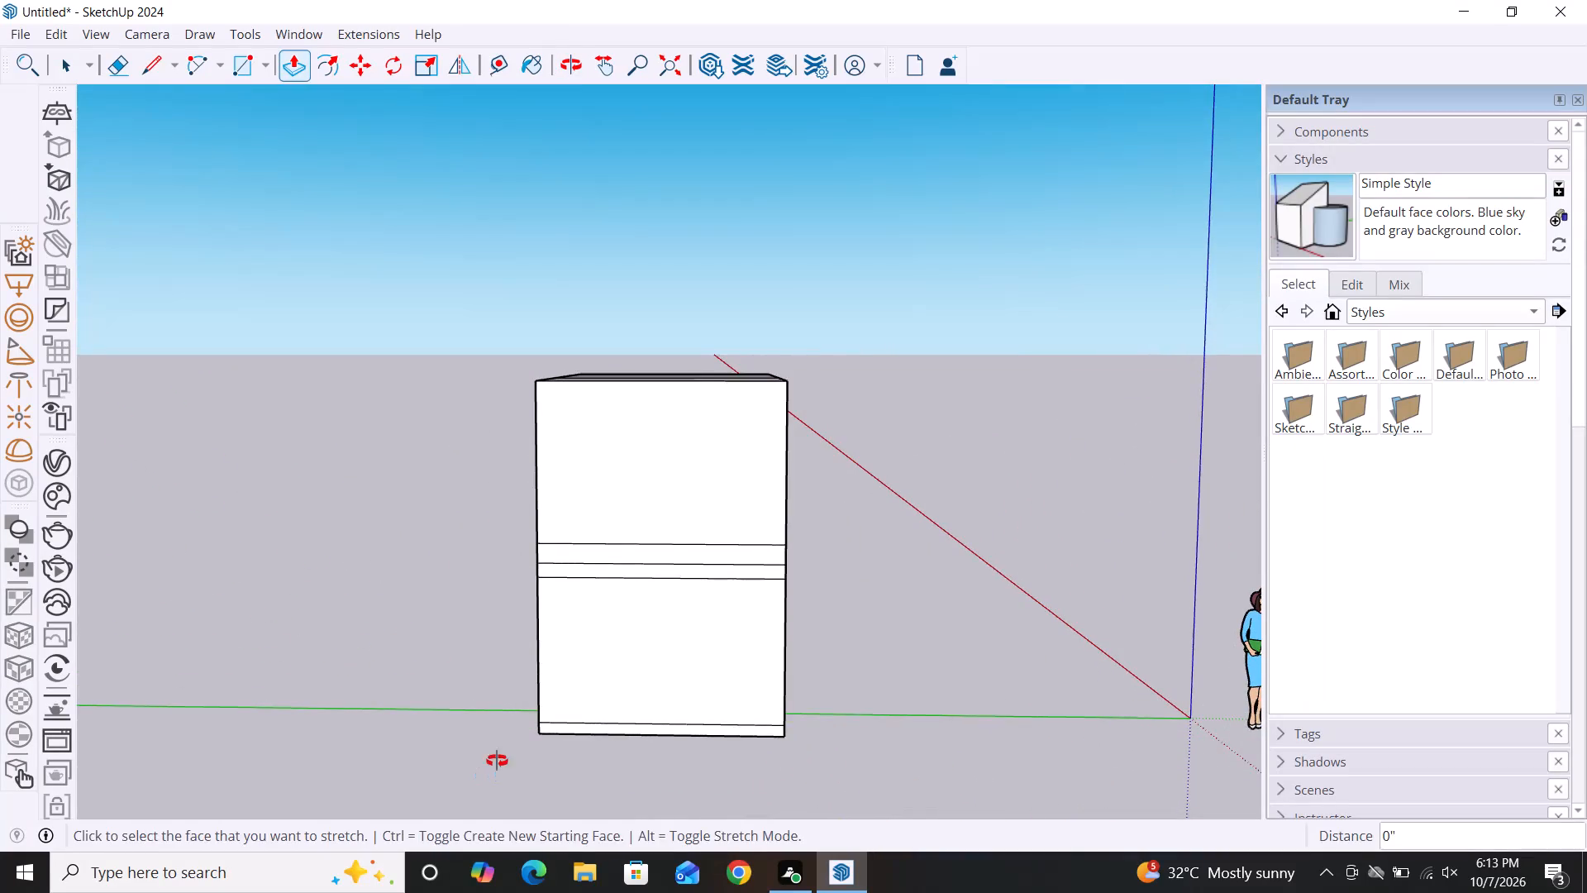
pyautogui.keyDown('alt'); pyautogui.moveTo(497, 761); pyautogui.dragTo(453, 683, button='middle'); pyautogui.keyUp('alt')
pyautogui.keyDown('alt'); pyautogui.moveTo(960, 685); pyautogui.dragTo(351, 687, button='middle'); pyautogui.keyUp('alt')
pyautogui.keyDown('alt'); pyautogui.moveTo(1041, 640); pyautogui.dragTo(861, 781, button='middle'); pyautogui.keyUp('alt')
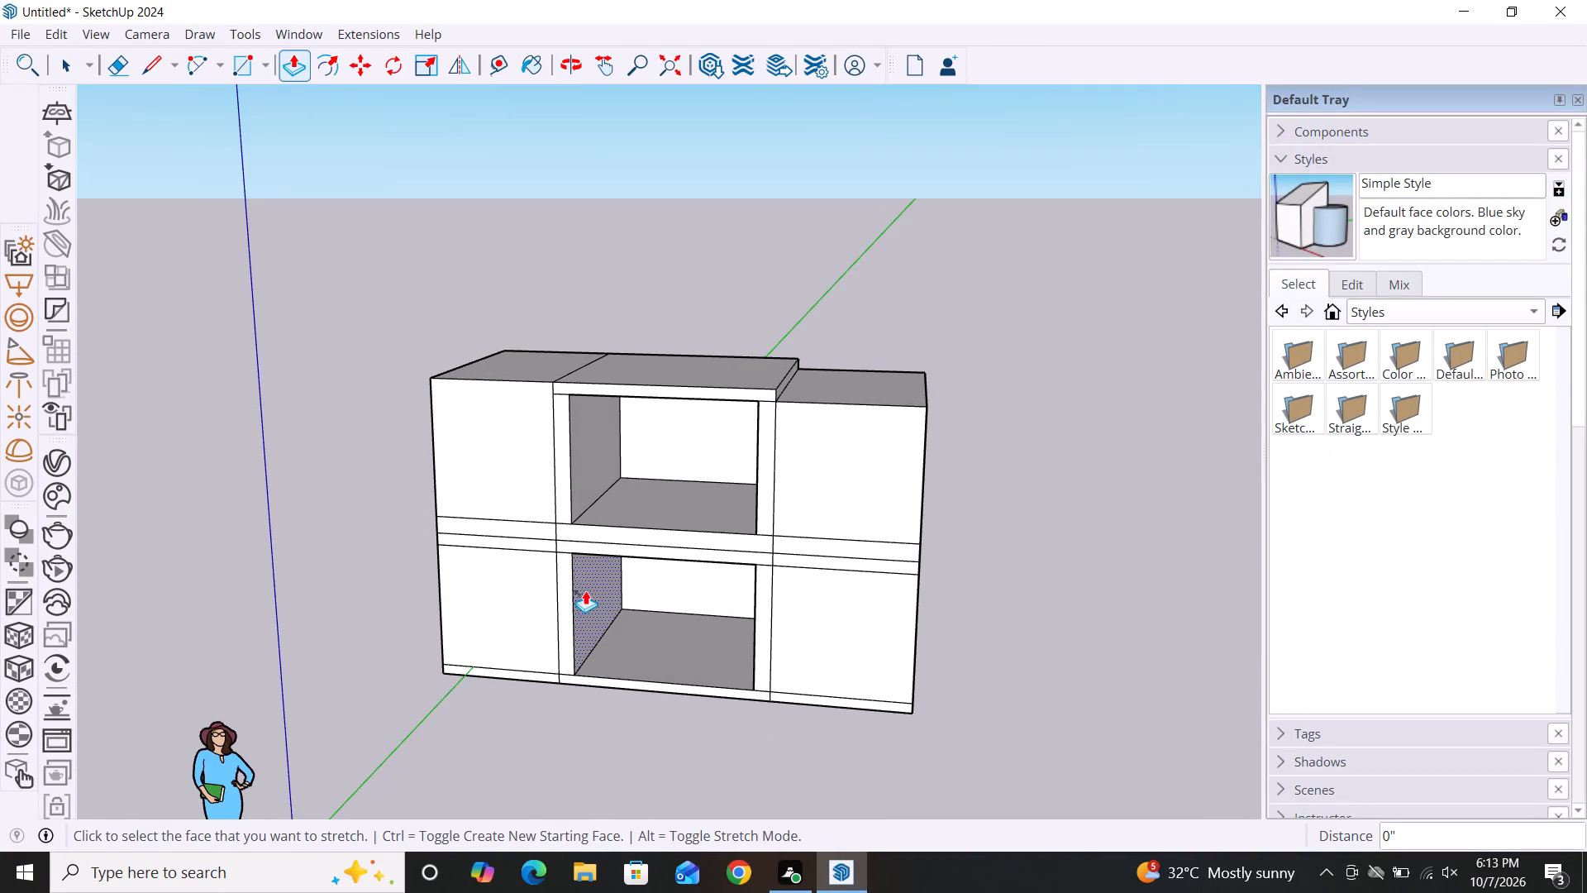
pyautogui.scroll(5, 544, 541)
pyautogui.click(544, 541)
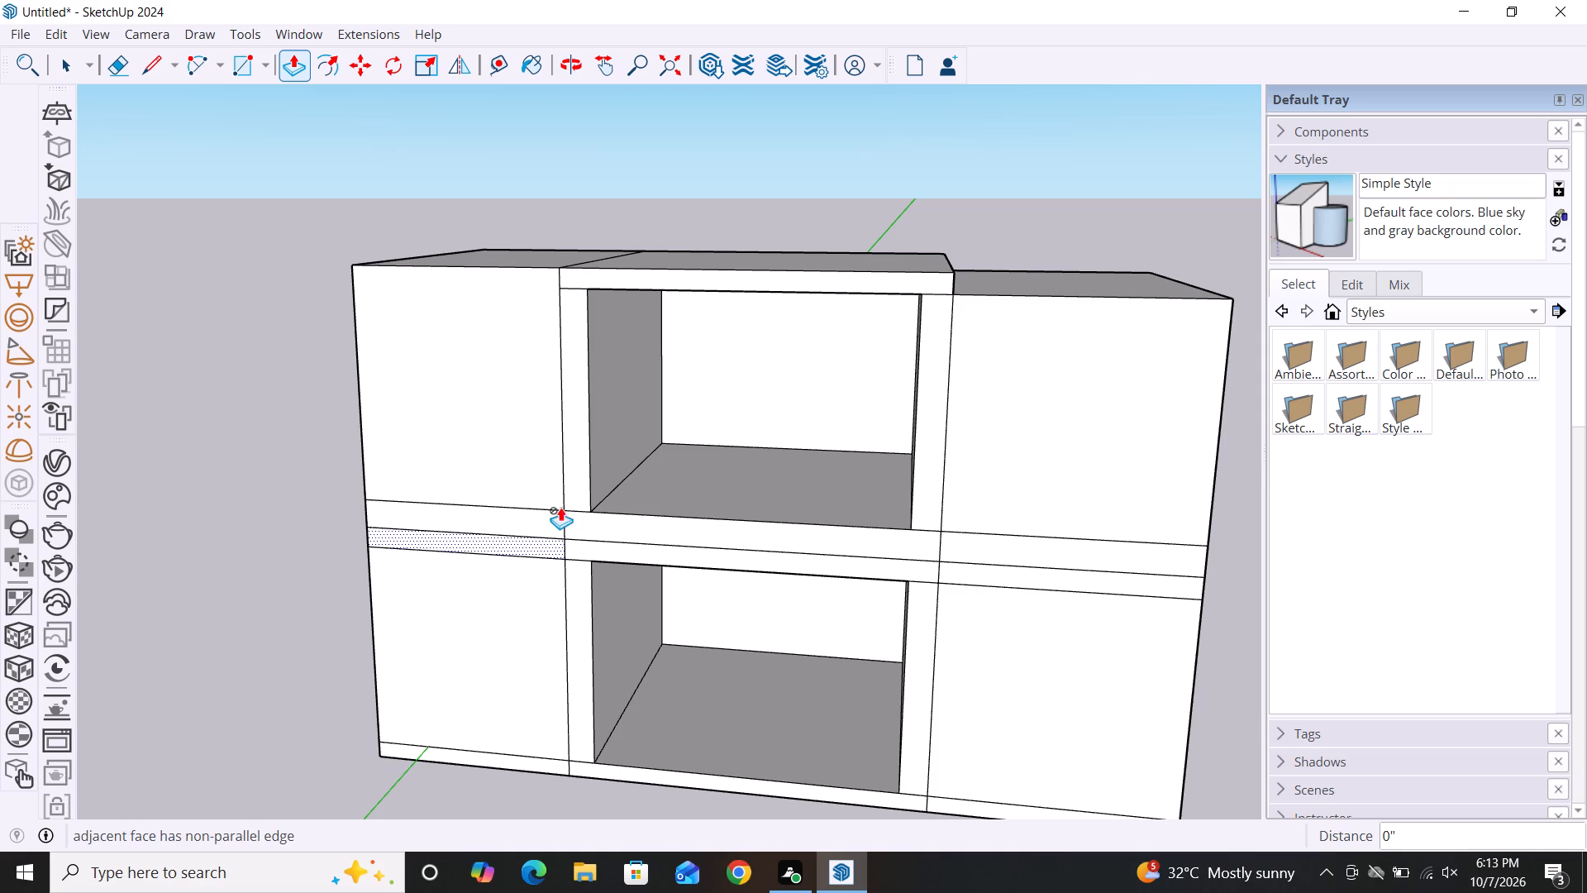
pyautogui.scroll(-1, 891, 631)
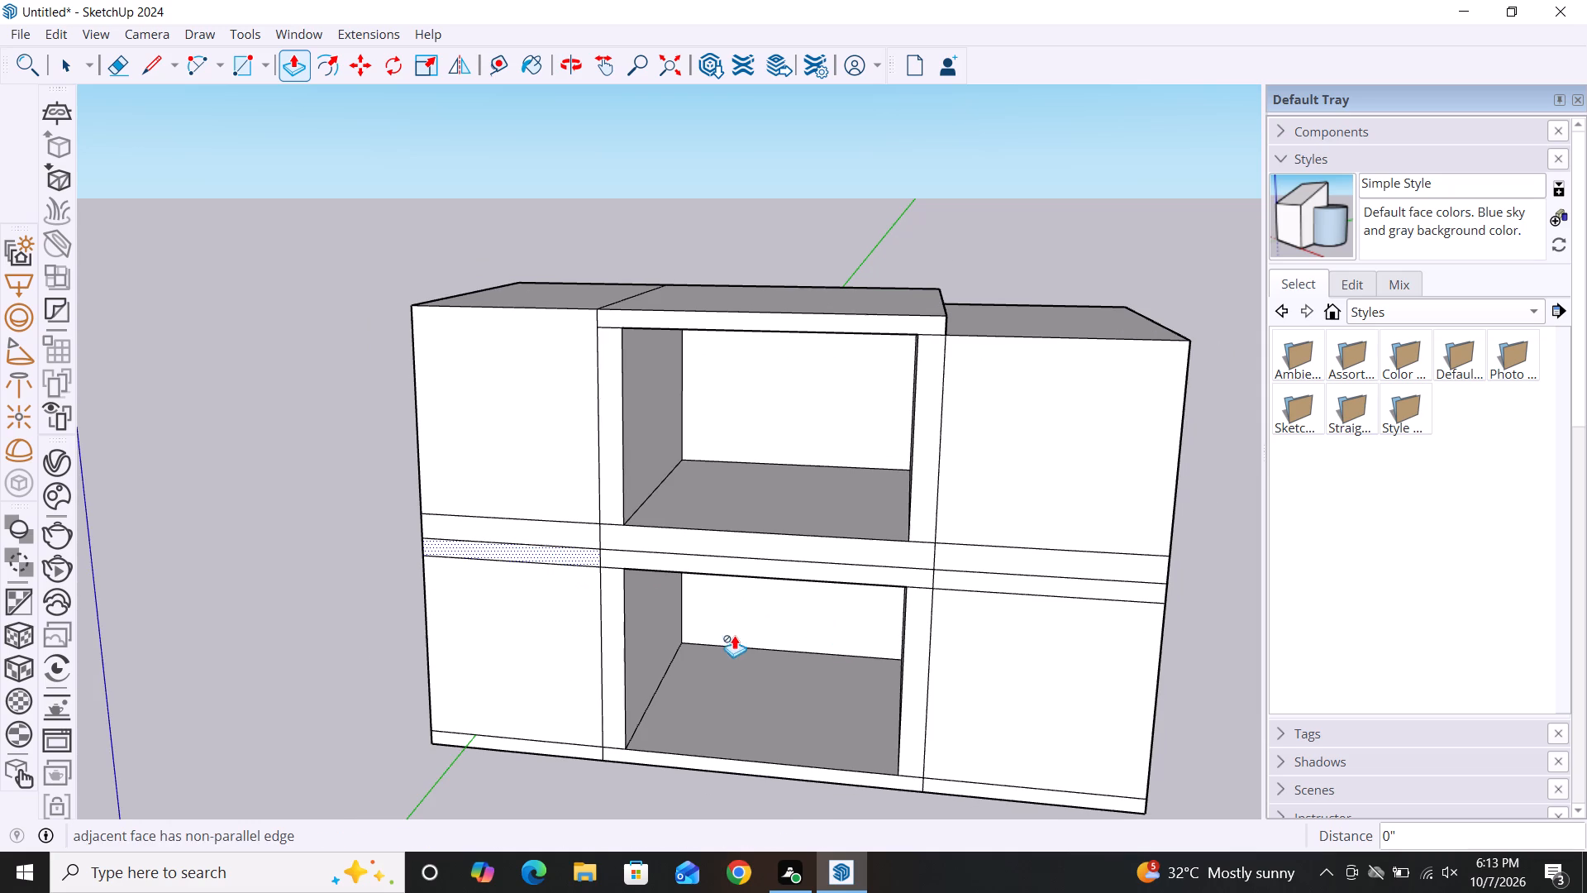
pyautogui.keyDown('alt'); pyautogui.moveTo(681, 651); pyautogui.dragTo(999, 686, button='middle'); pyautogui.keyUp('alt')
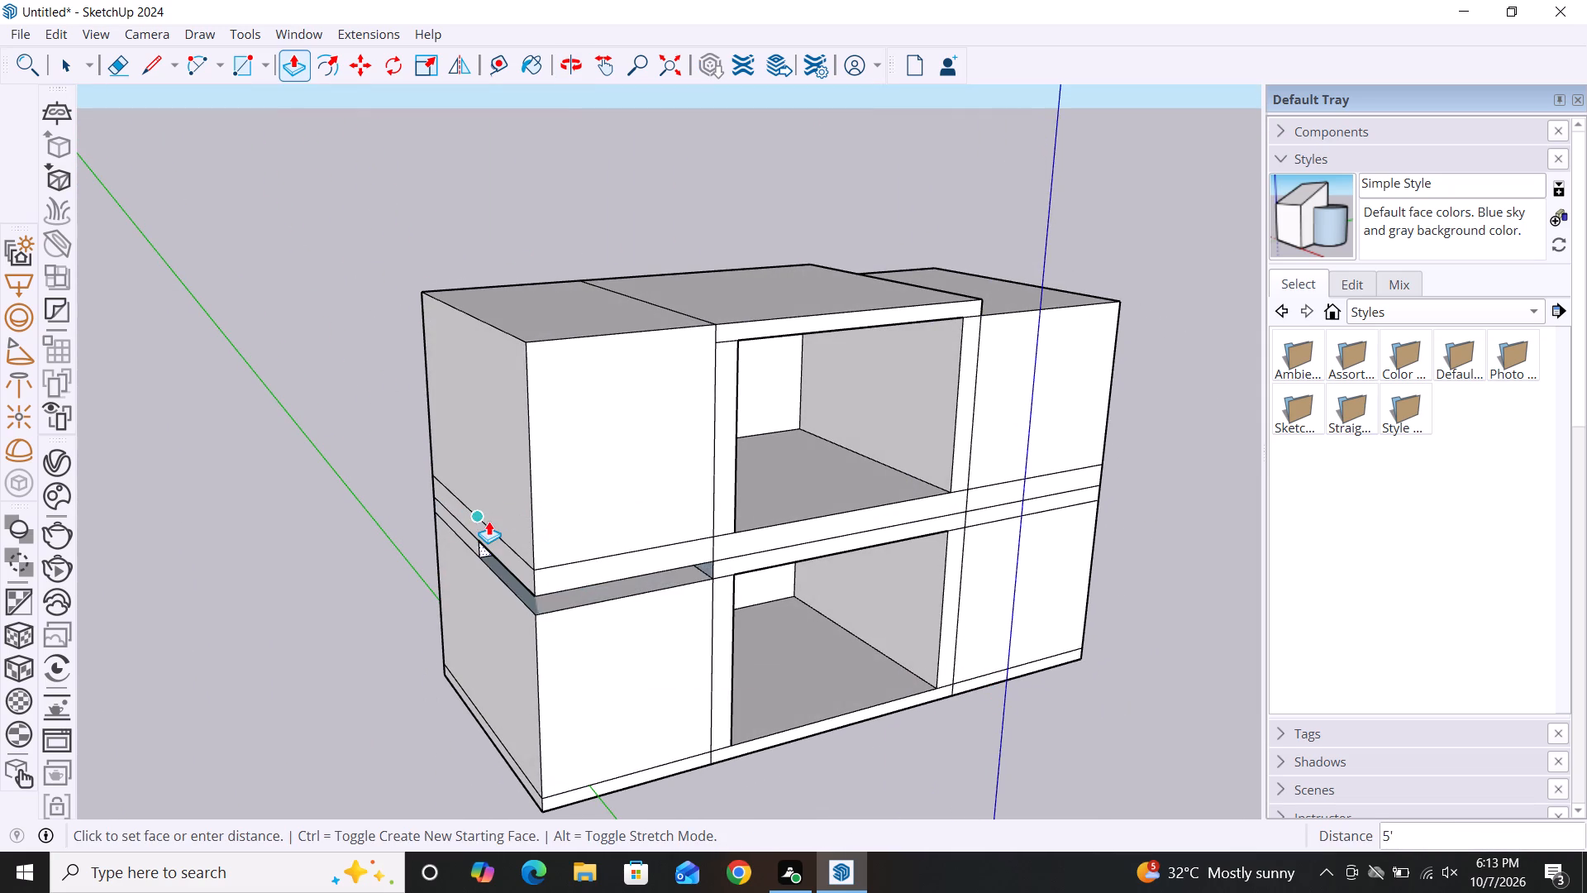
pyautogui.scroll(9, 501, 593)
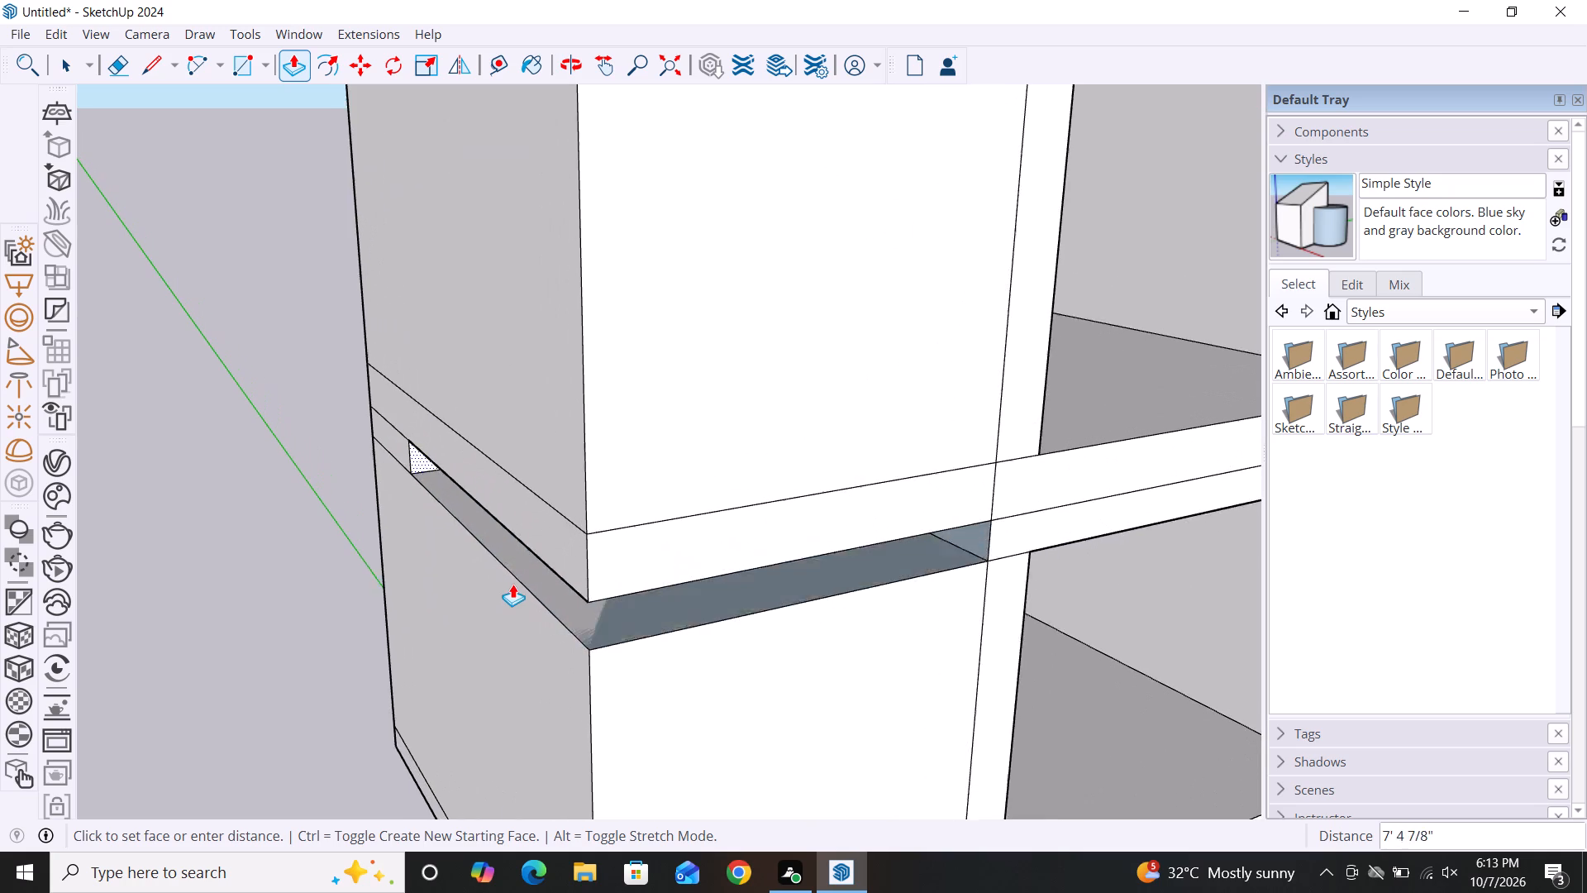
pyautogui.click(441, 564)
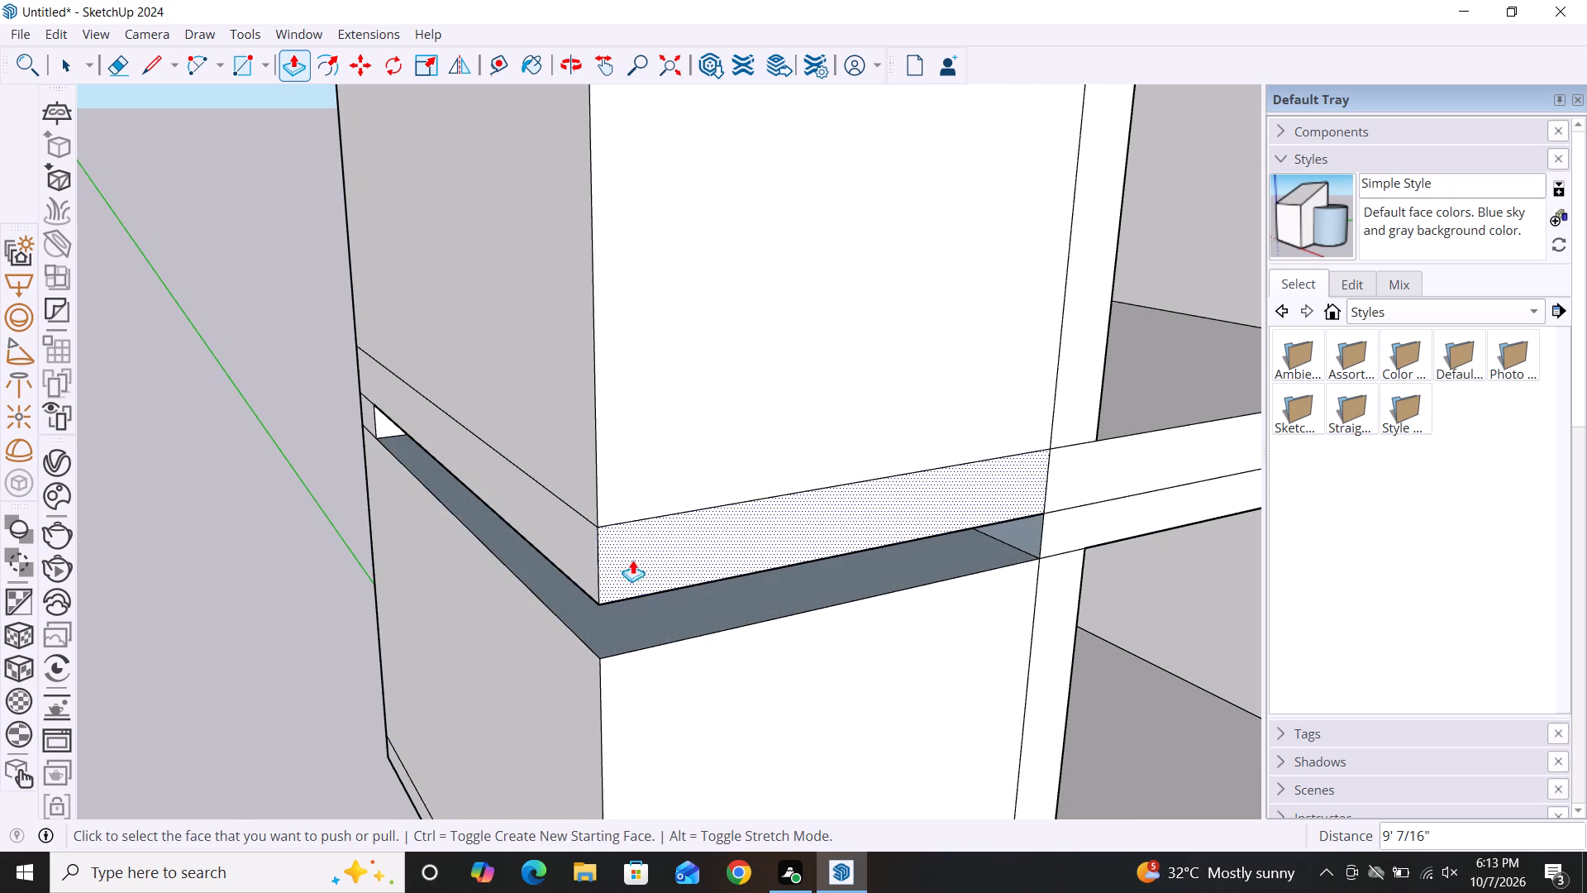
# Push/Pull the lower left block's front face back 9' 7/16", level with the recessed strip above it.
pyautogui.moveTo(854, 695); pyautogui.dragTo(765, 544, button='middle')
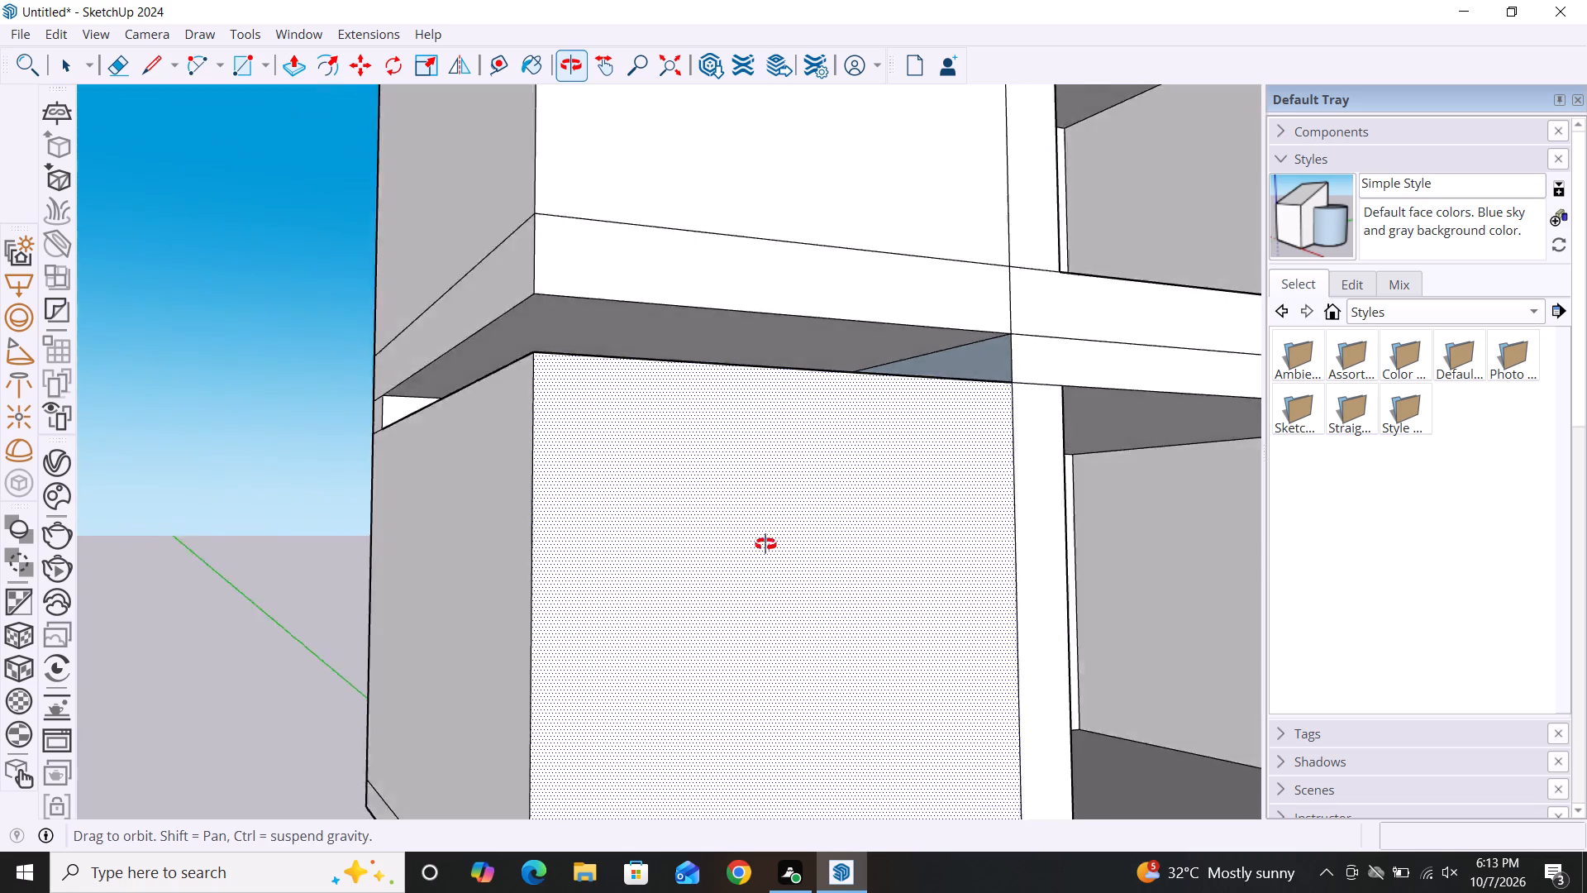
pyautogui.moveTo(765, 544); pyautogui.dragTo(727, 573, button='middle')
pyautogui.click(656, 630)
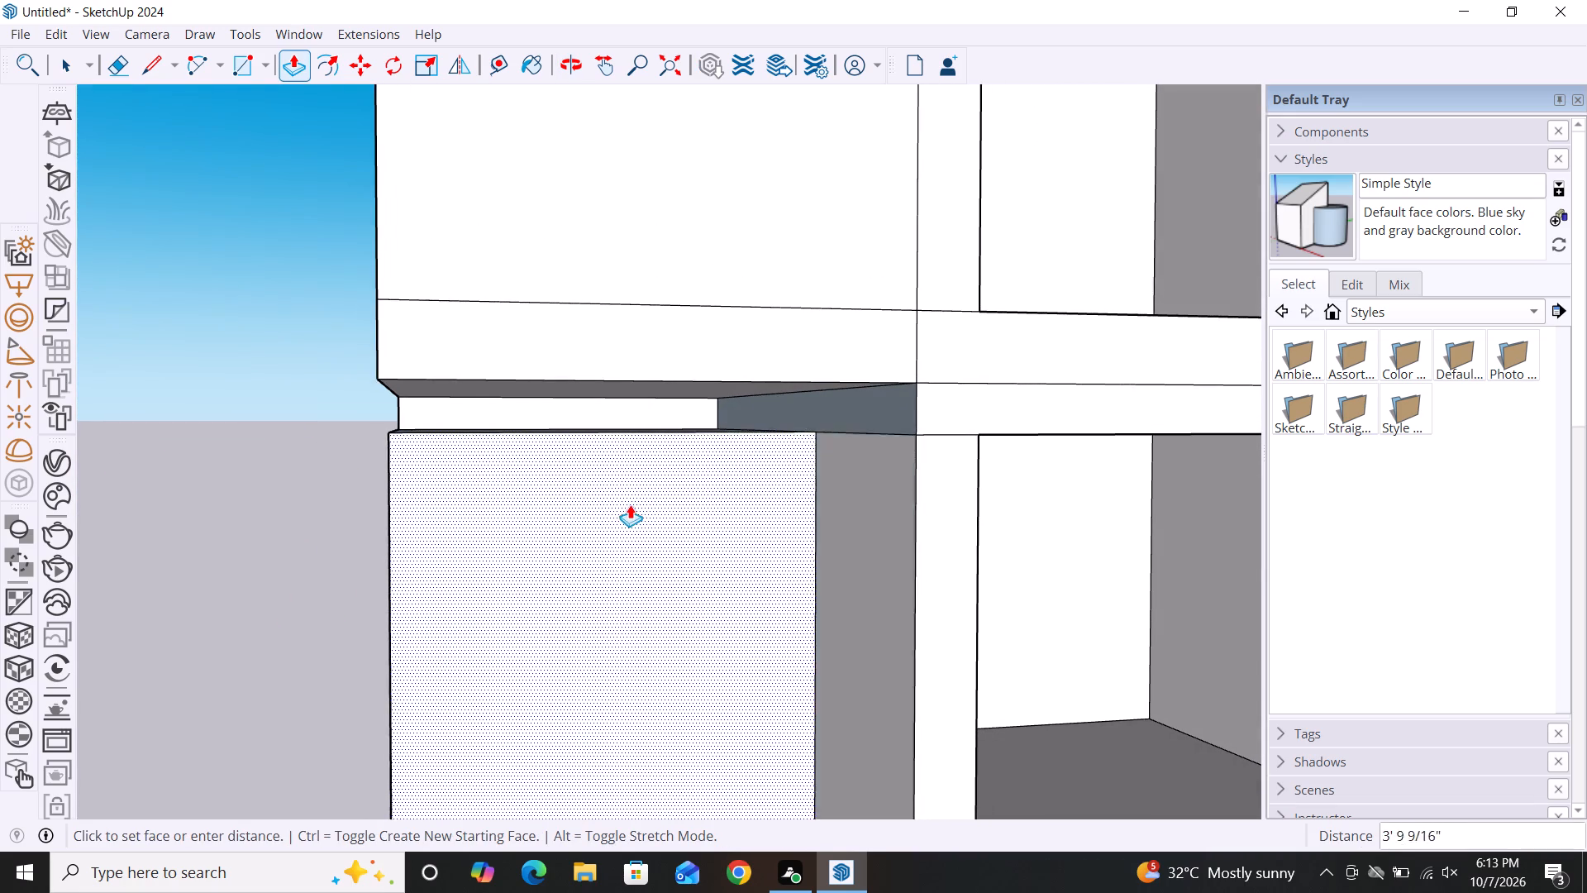
pyautogui.click(611, 419)
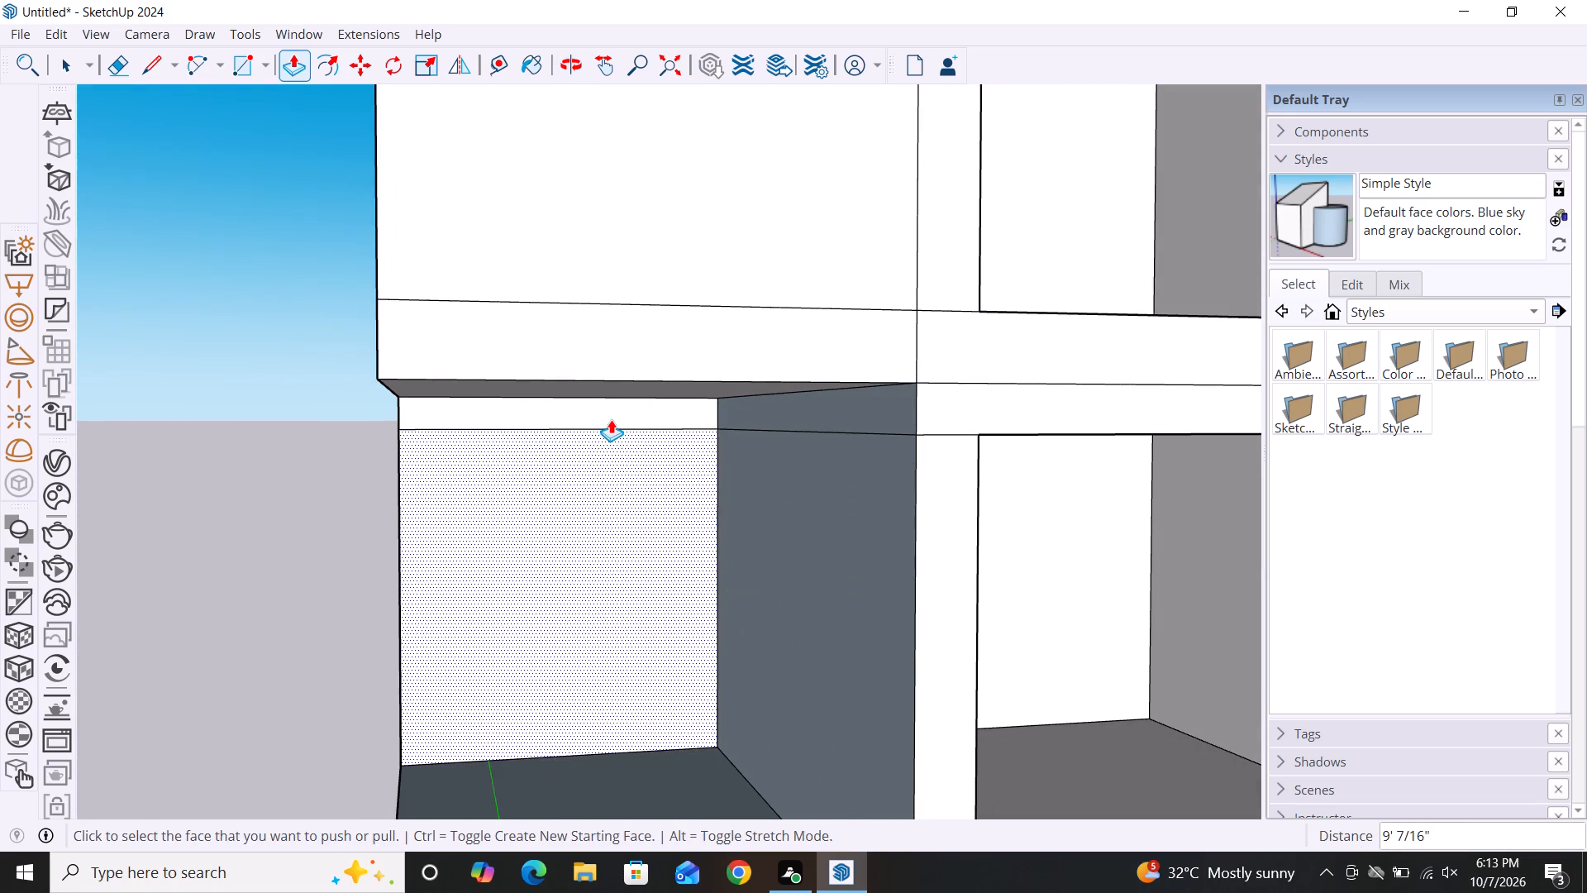
# Push/Pull the front face of the wall between the lower left bay and the lower room back 9' 7/16".
pyautogui.scroll(-3, 591, 453)
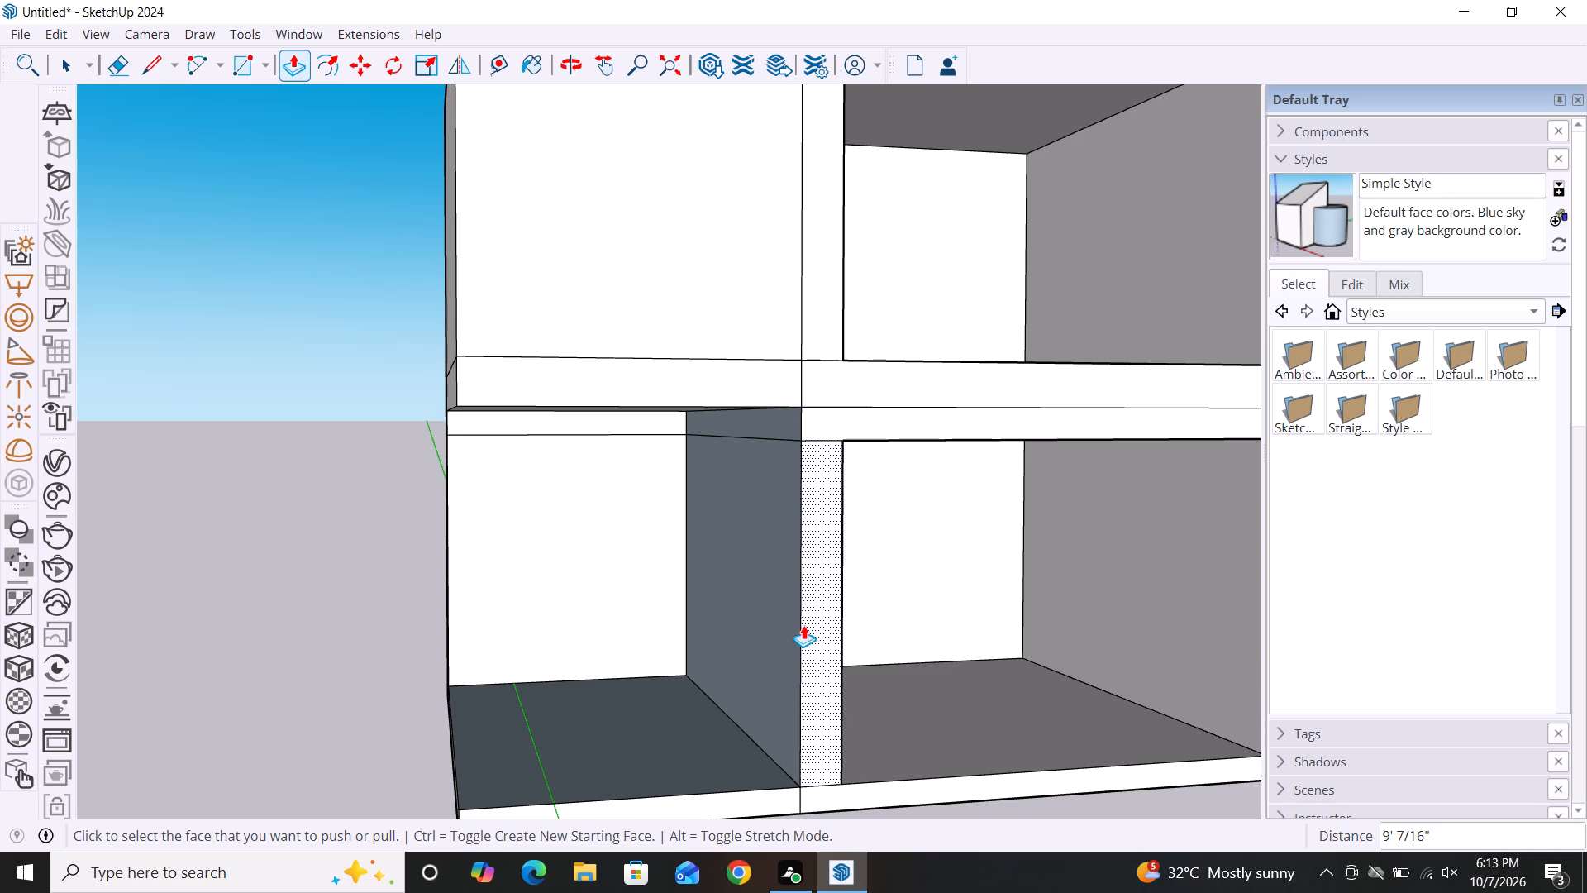
pyautogui.click(825, 636)
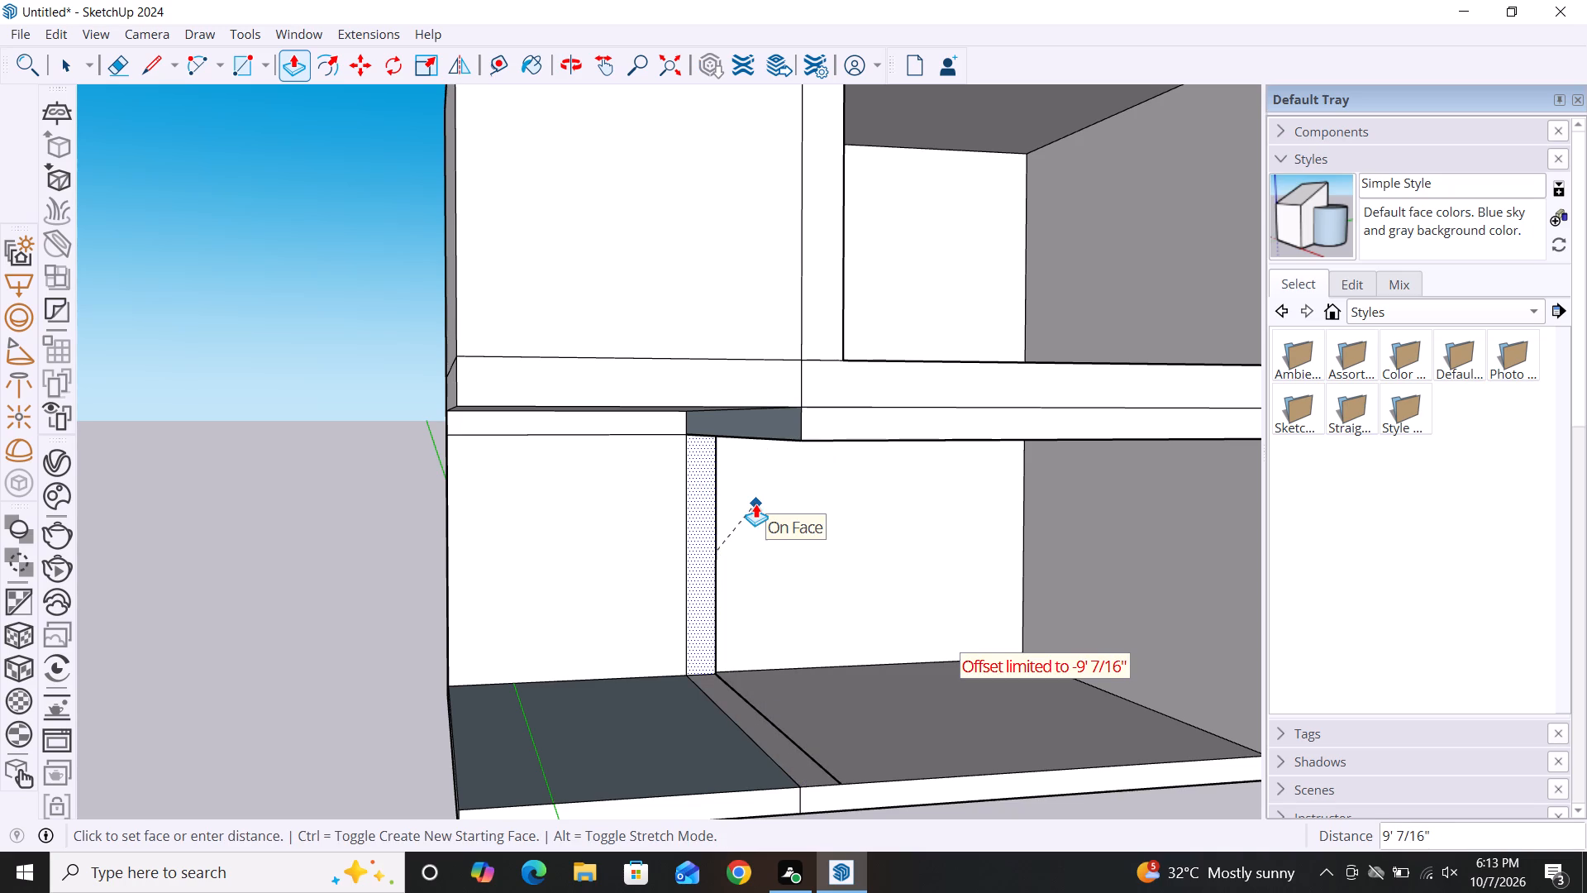
pyautogui.click(755, 504)
# Examine the recessed lower left bay and its overhang from the front and the side.
pyautogui.scroll(-4, 774, 587)
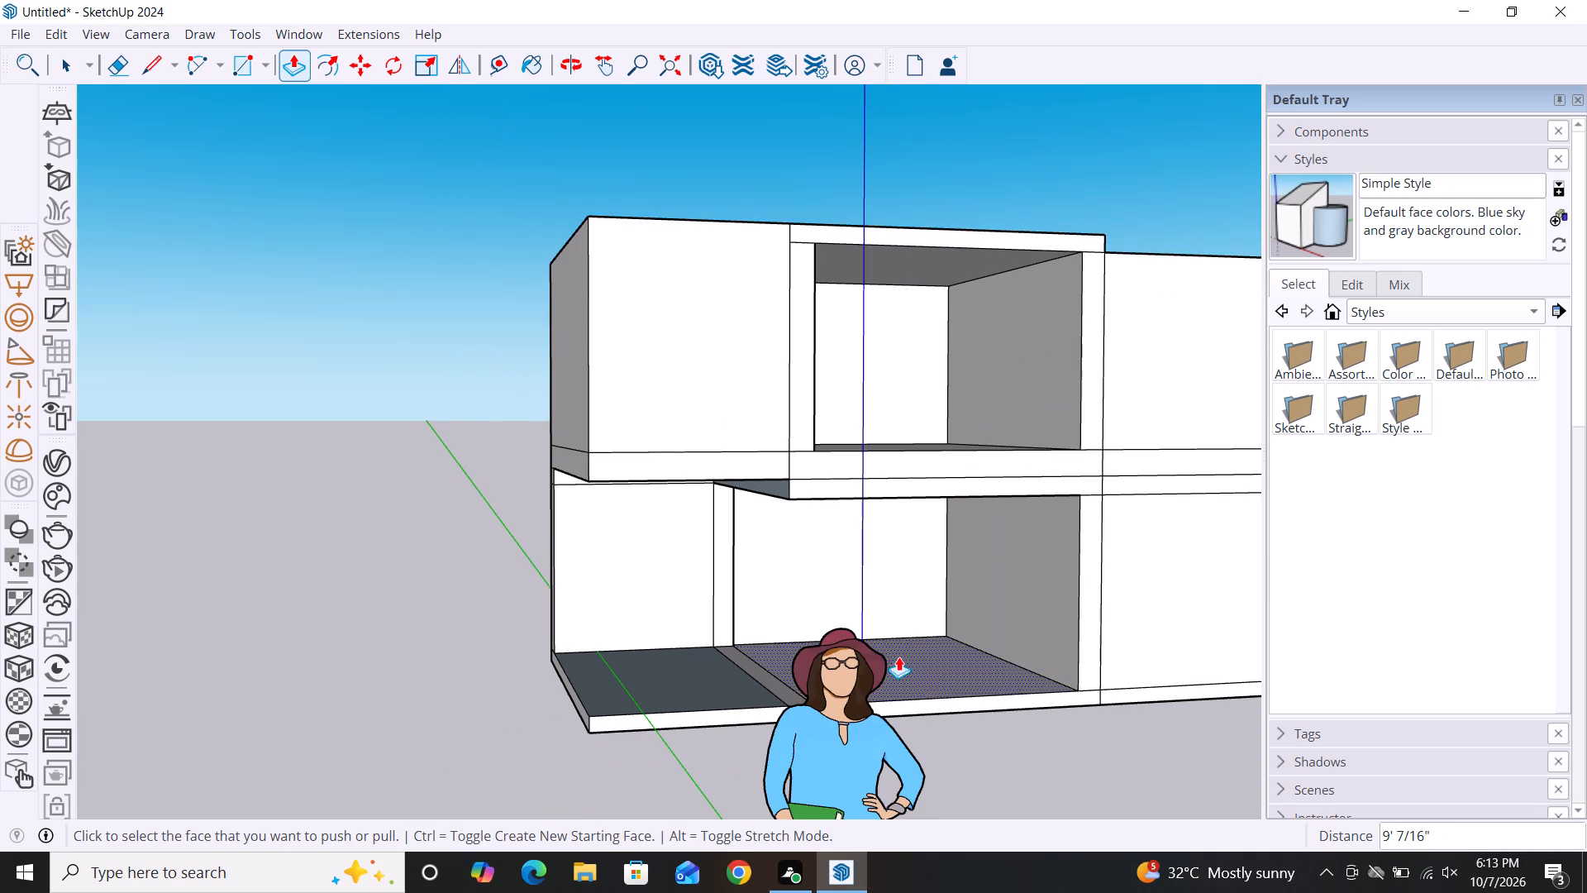
pyautogui.click(1014, 760)
pyautogui.keyDown('alt'); pyautogui.moveTo(1014, 760); pyautogui.dragTo(889, 766, button='middle'); pyautogui.keyUp('alt')
pyautogui.keyDown('alt'); pyautogui.moveTo(951, 764); pyautogui.dragTo(892, 766); pyautogui.keyUp('alt')
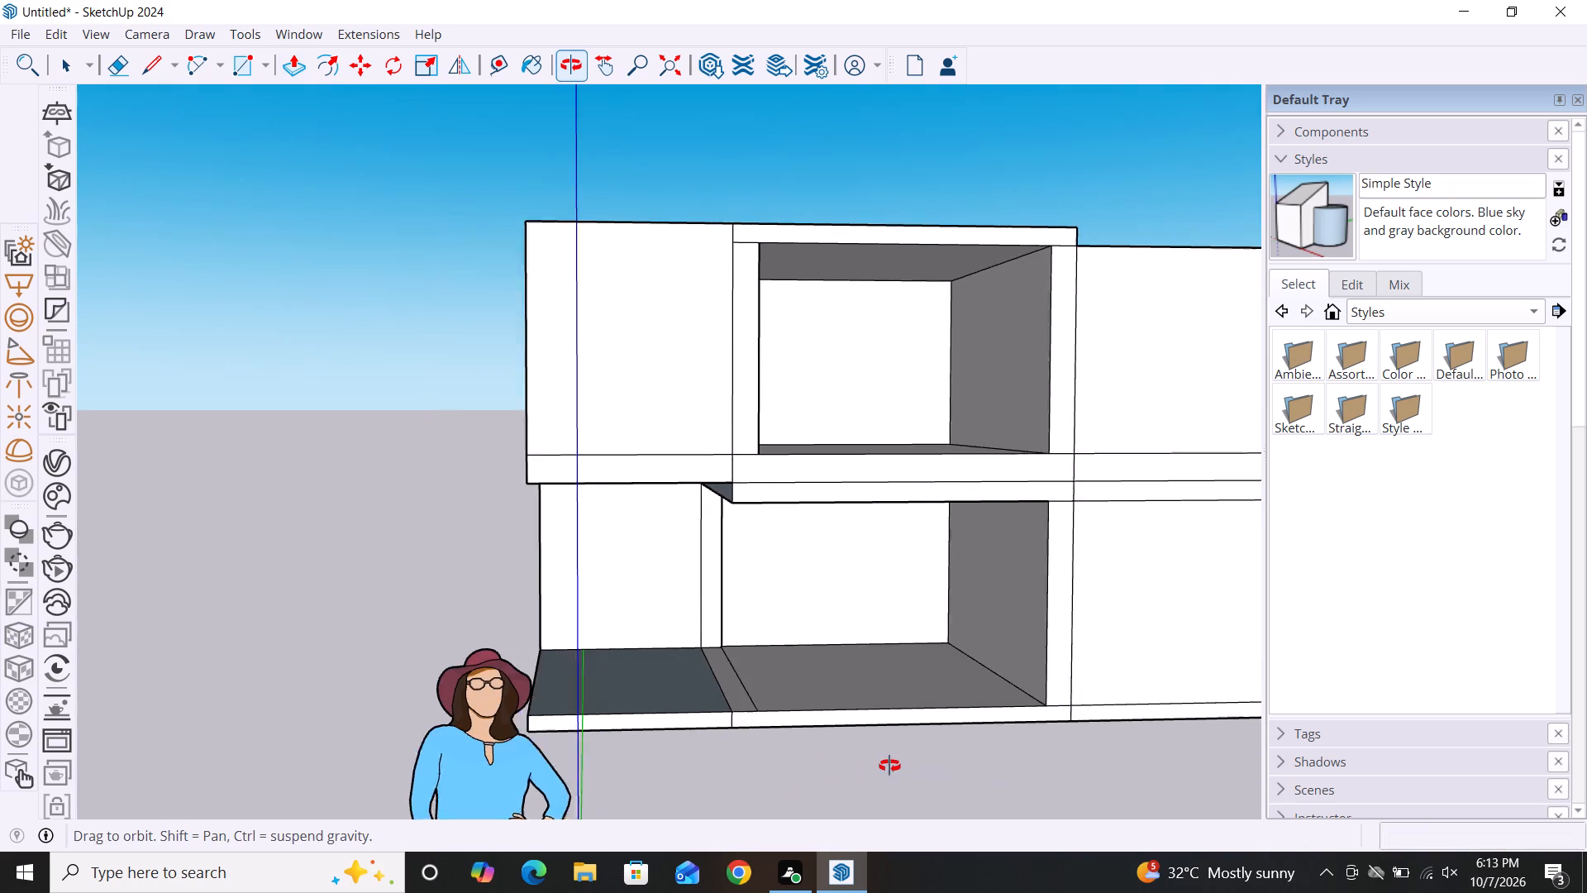
pyautogui.keyDown('alt'); pyautogui.moveTo(889, 766); pyautogui.dragTo(881, 766, button='middle'); pyautogui.keyUp('alt')
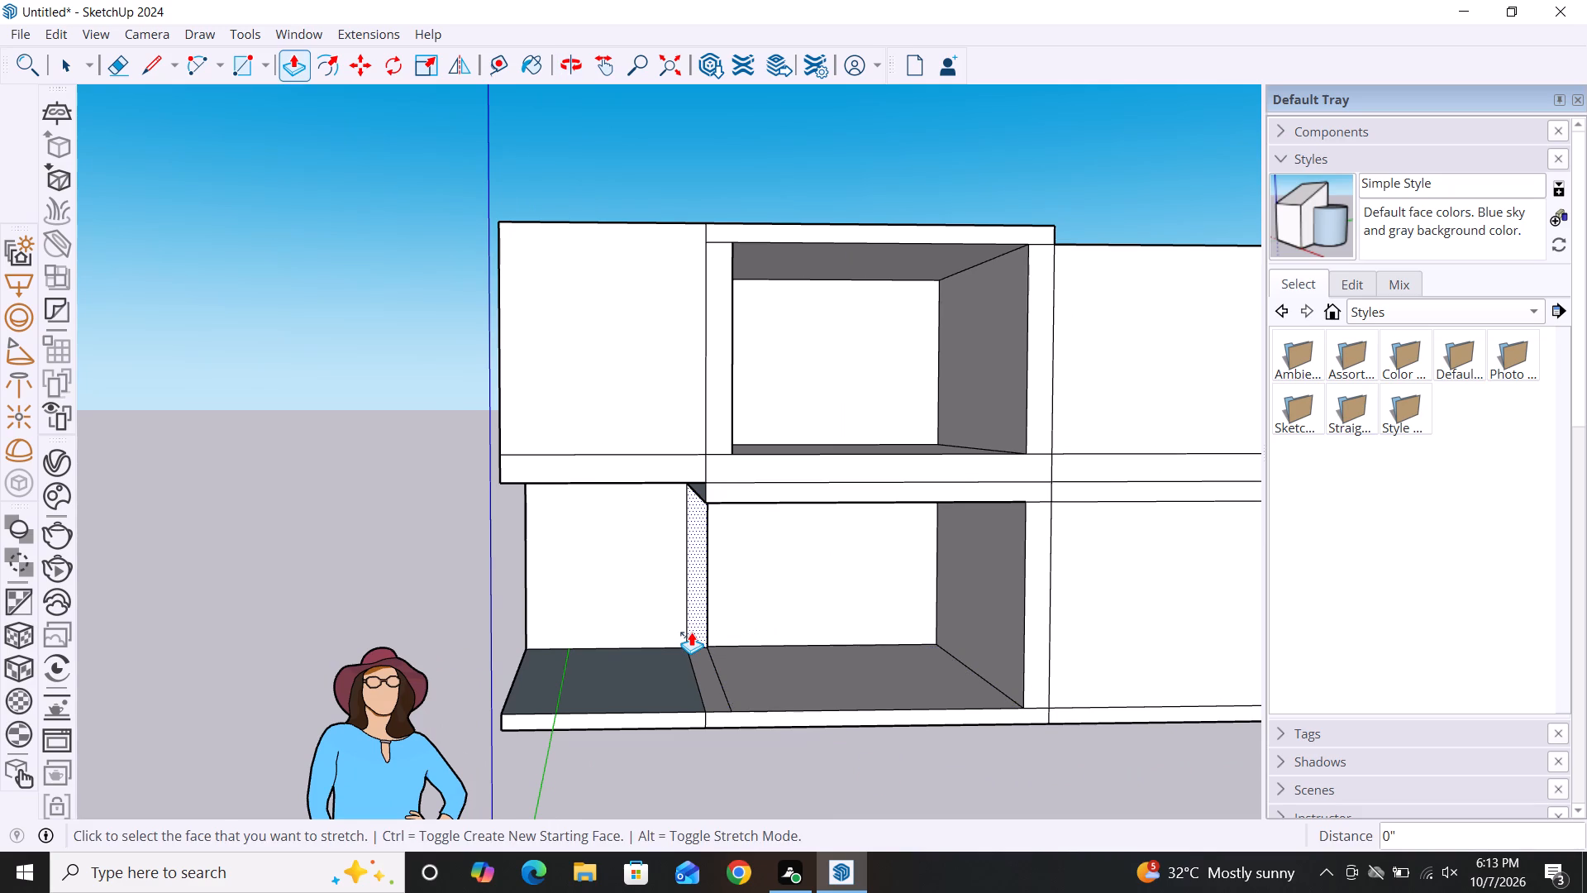
pyautogui.scroll(-1, 703, 642)
pyautogui.moveTo(541, 550); pyautogui.dragTo(752, 621, button='middle')
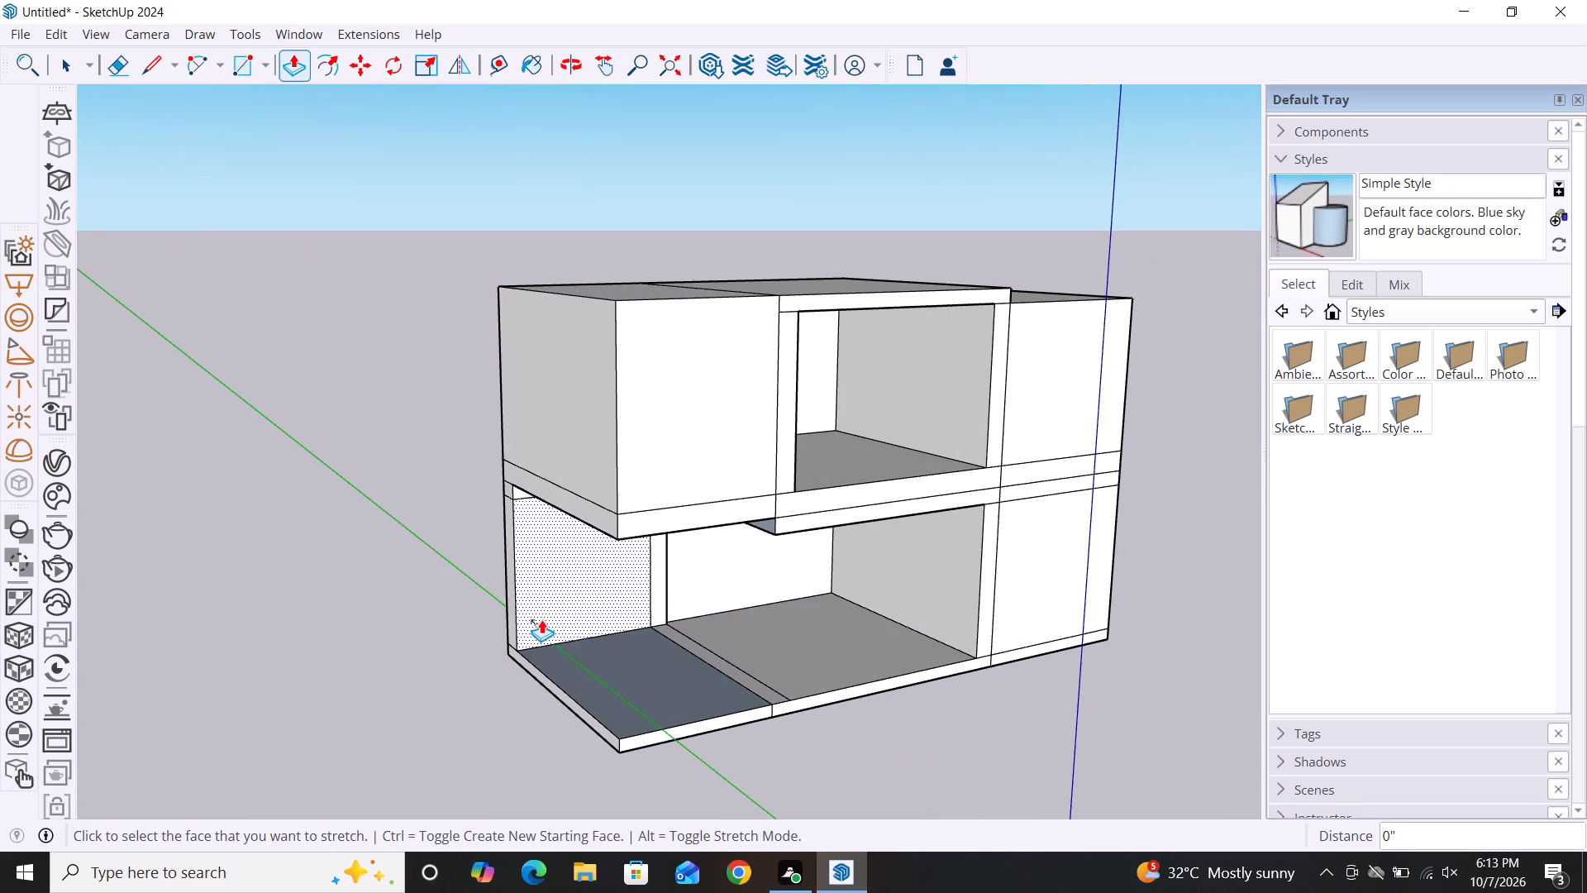
pyautogui.moveTo(540, 619); pyautogui.dragTo(765, 673, button='middle')
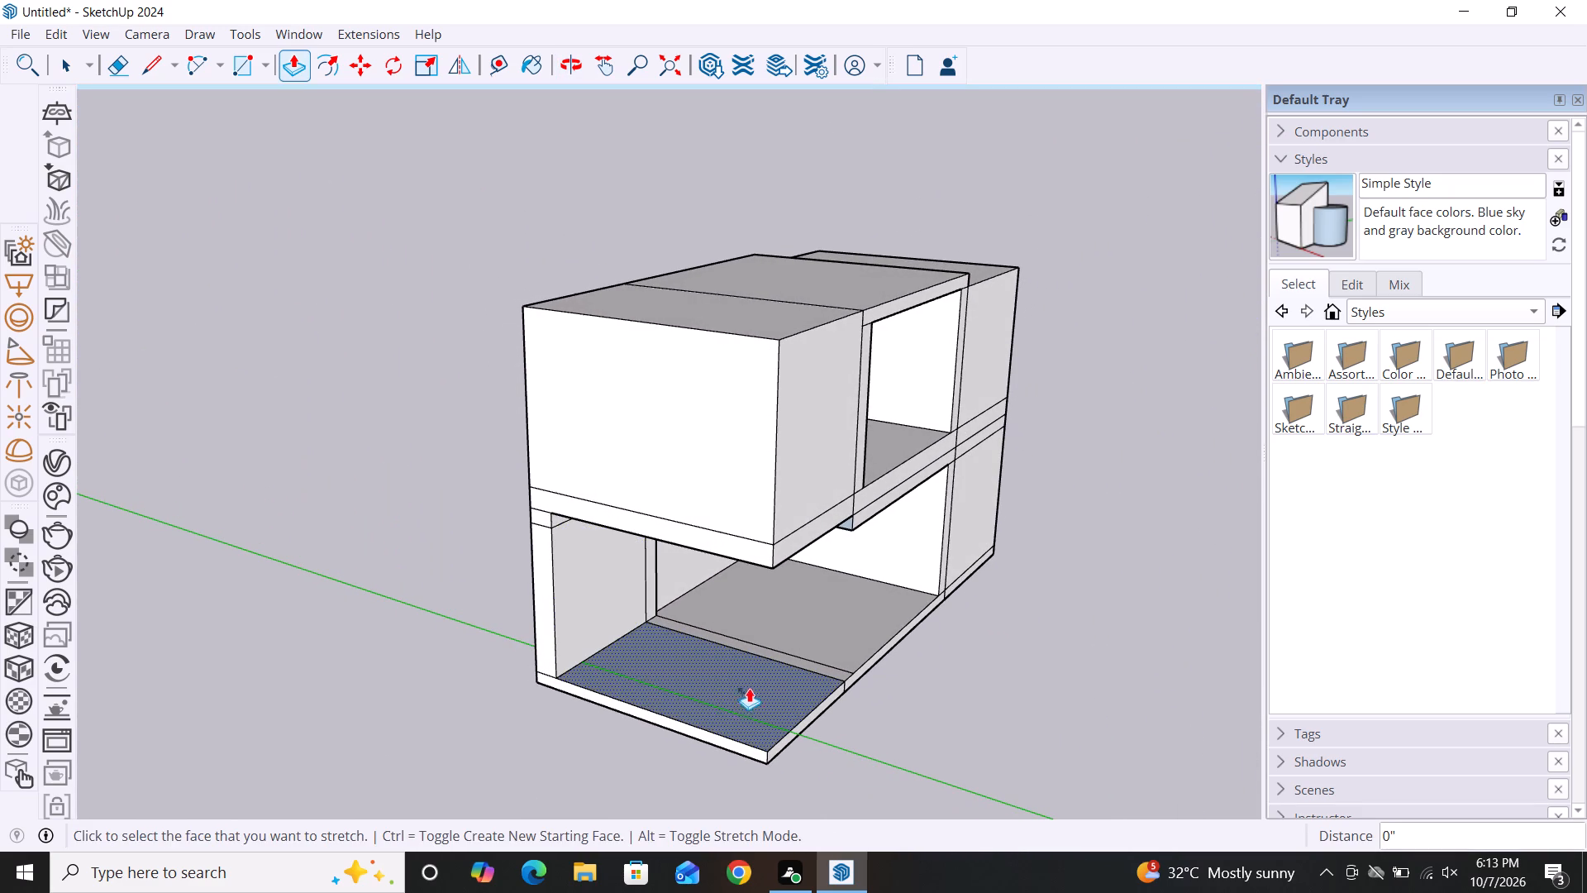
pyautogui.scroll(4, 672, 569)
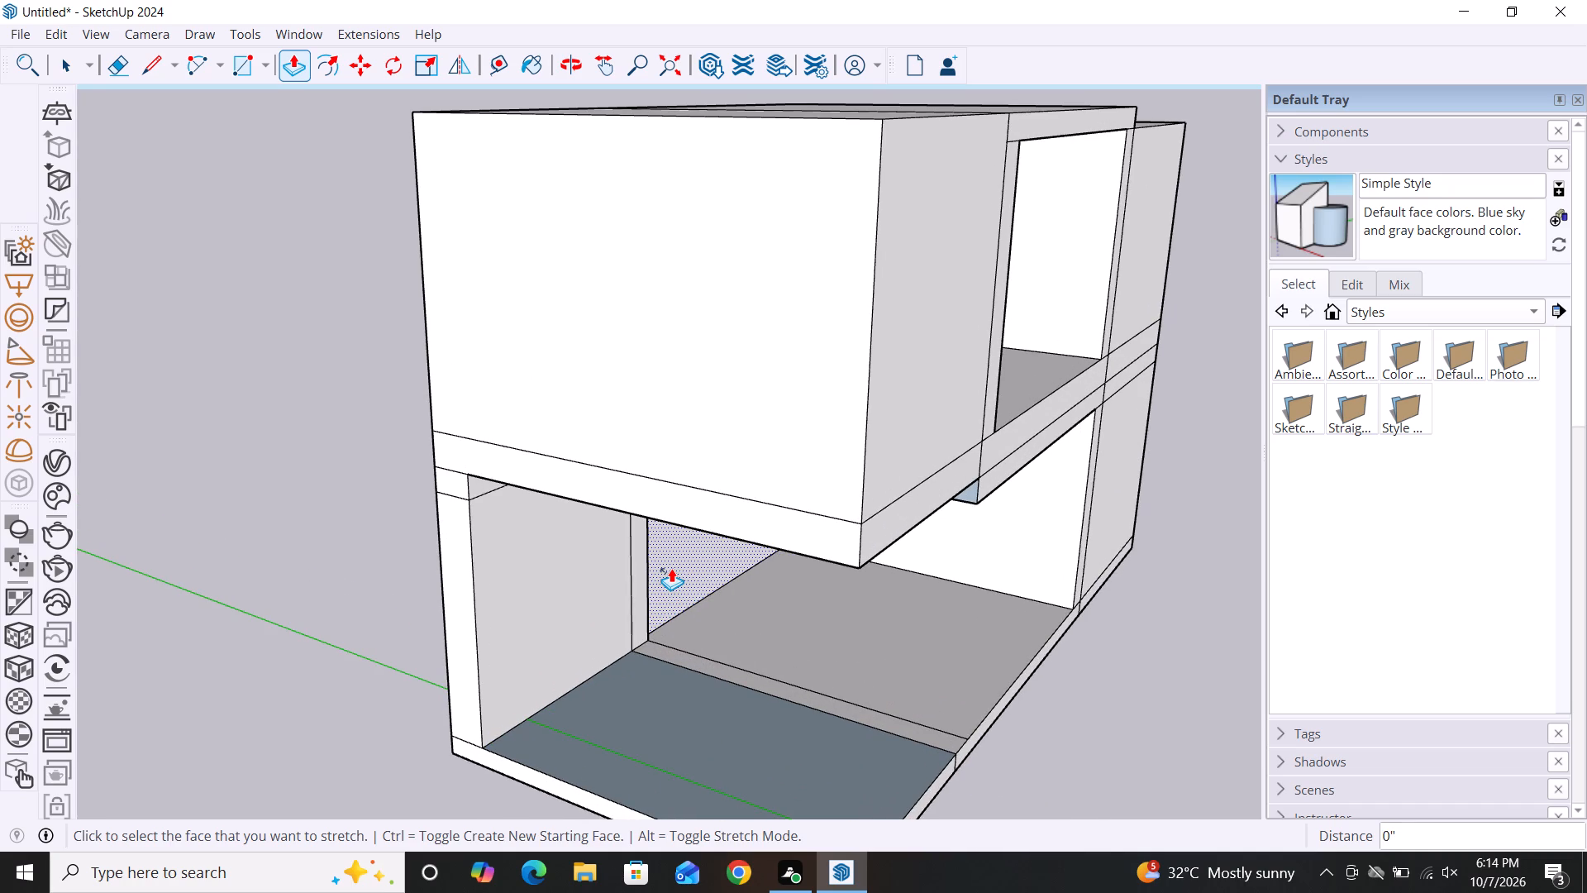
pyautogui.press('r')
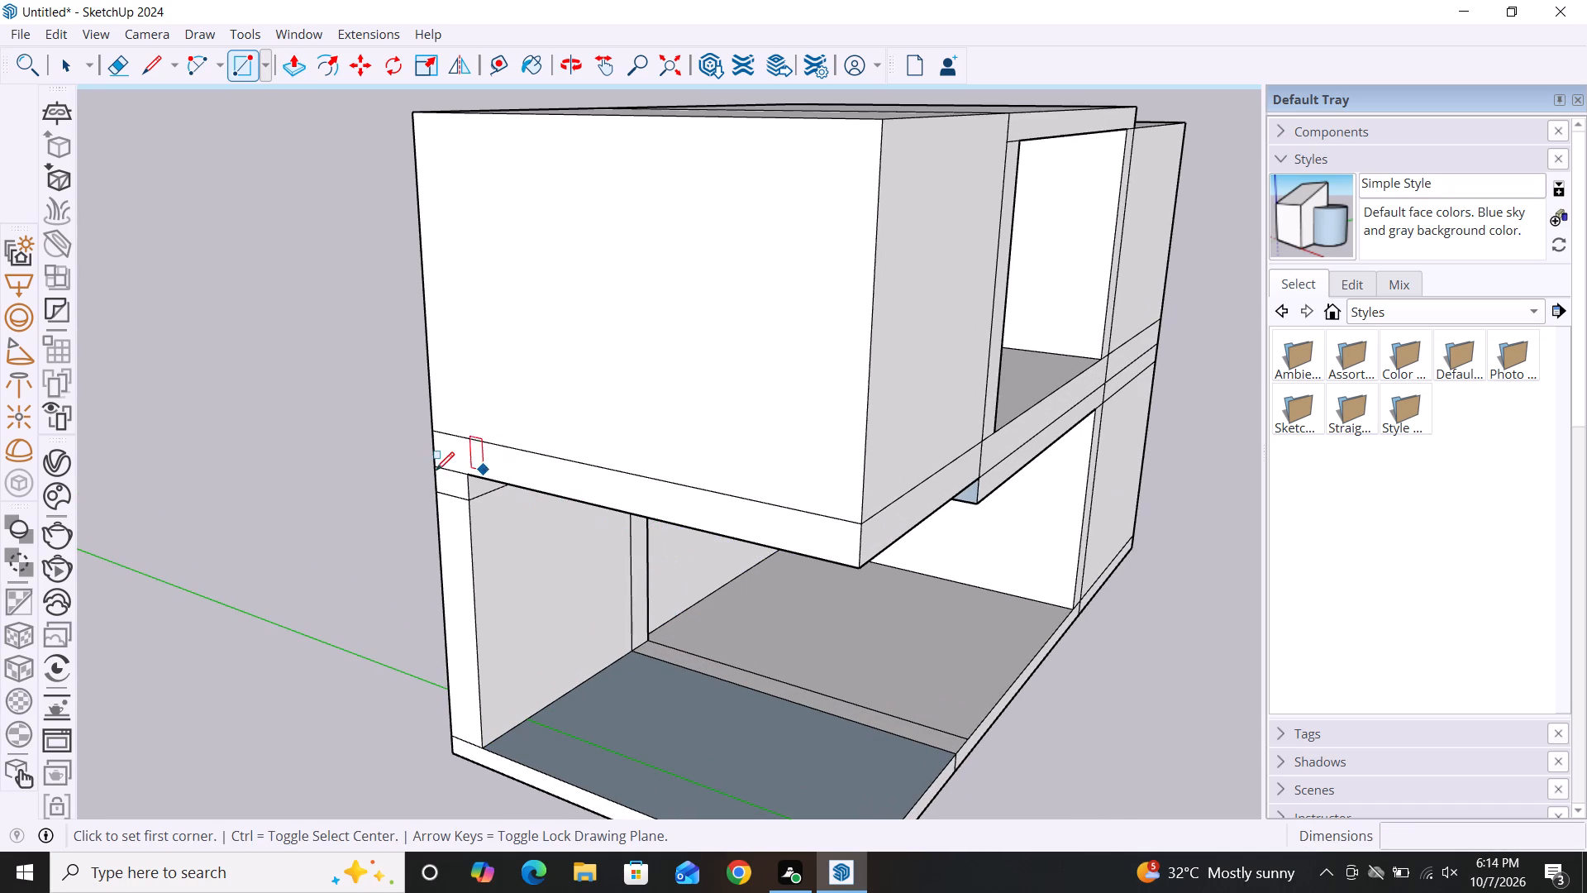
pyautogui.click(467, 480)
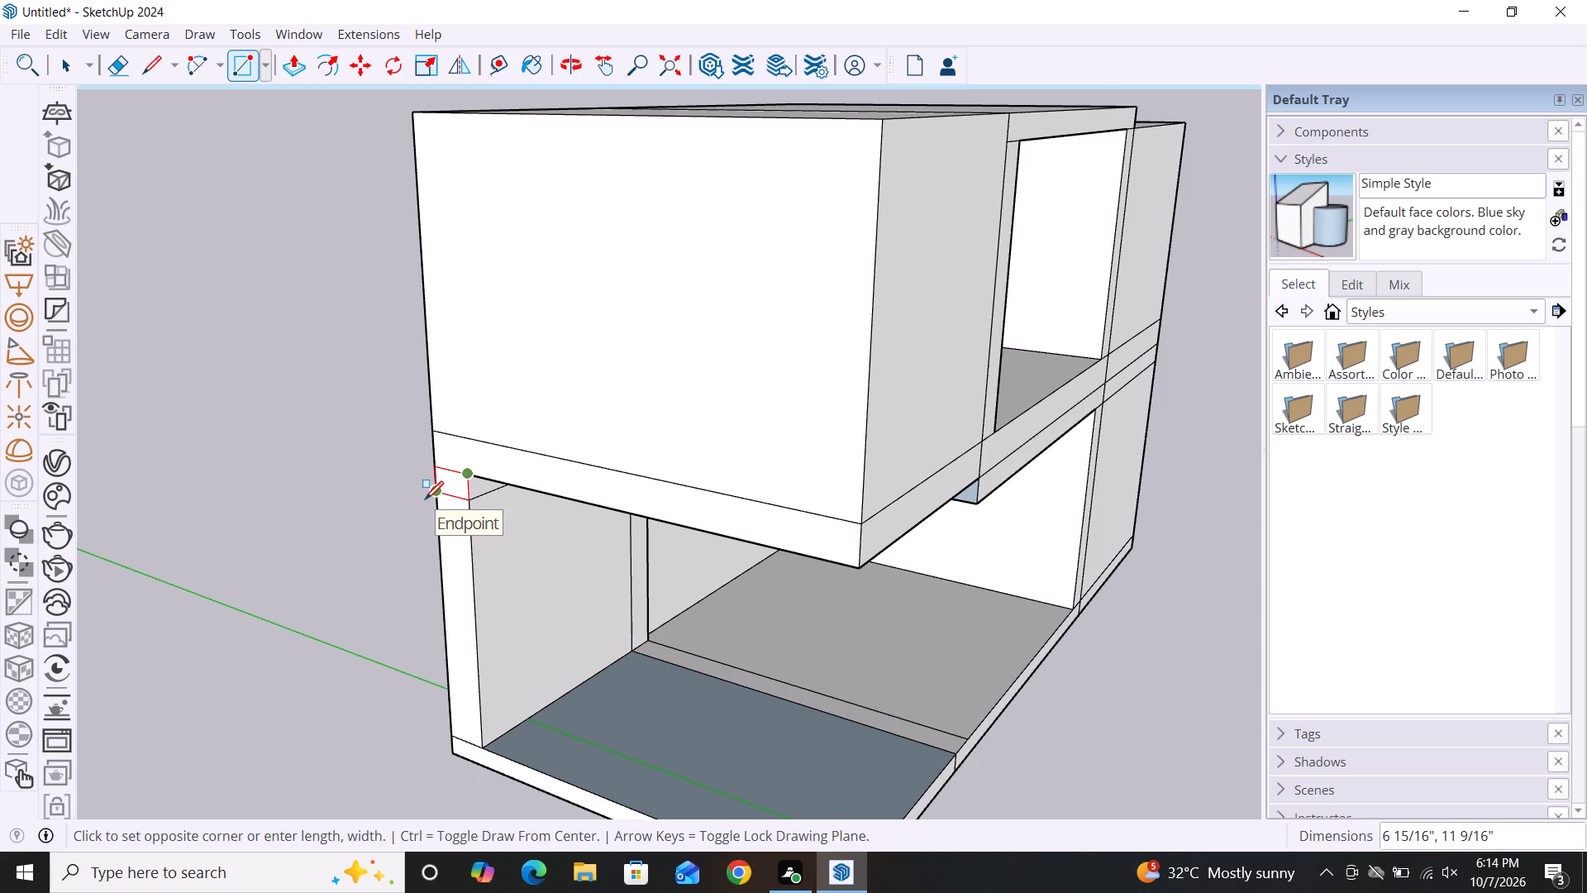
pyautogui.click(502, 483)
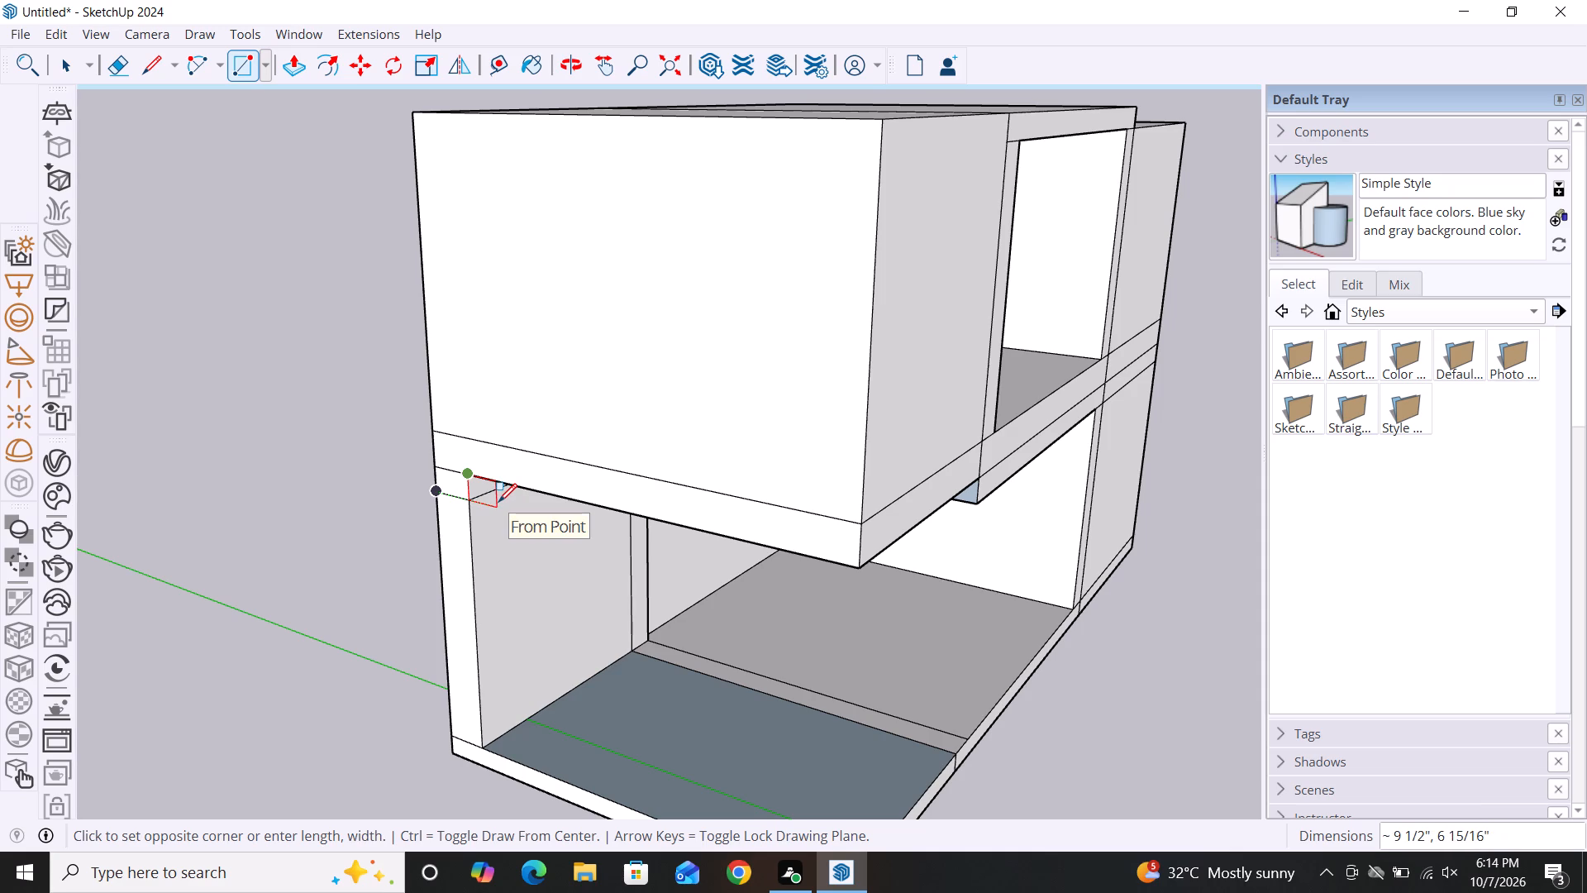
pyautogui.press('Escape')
# Delete the standing person figure in front of the building.
pyautogui.keyDown('alt'); pyautogui.moveTo(803, 756); pyautogui.dragTo(808, 754, button='middle'); pyautogui.keyUp('alt')
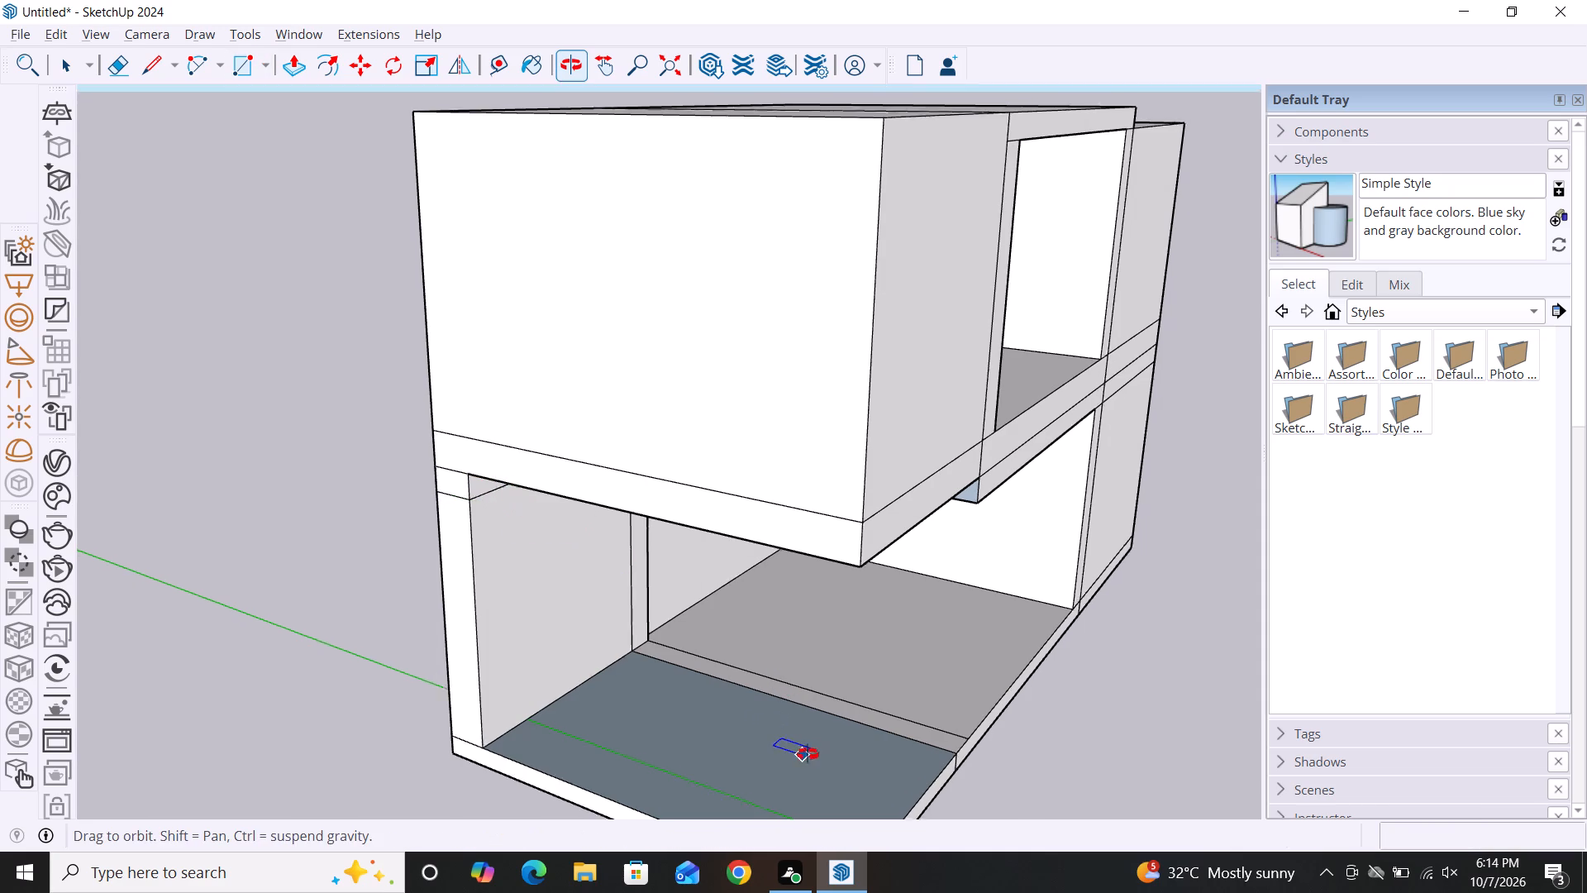
pyautogui.keyDown('alt'); pyautogui.moveTo(808, 754); pyautogui.dragTo(469, 594, button='middle'); pyautogui.keyUp('alt')
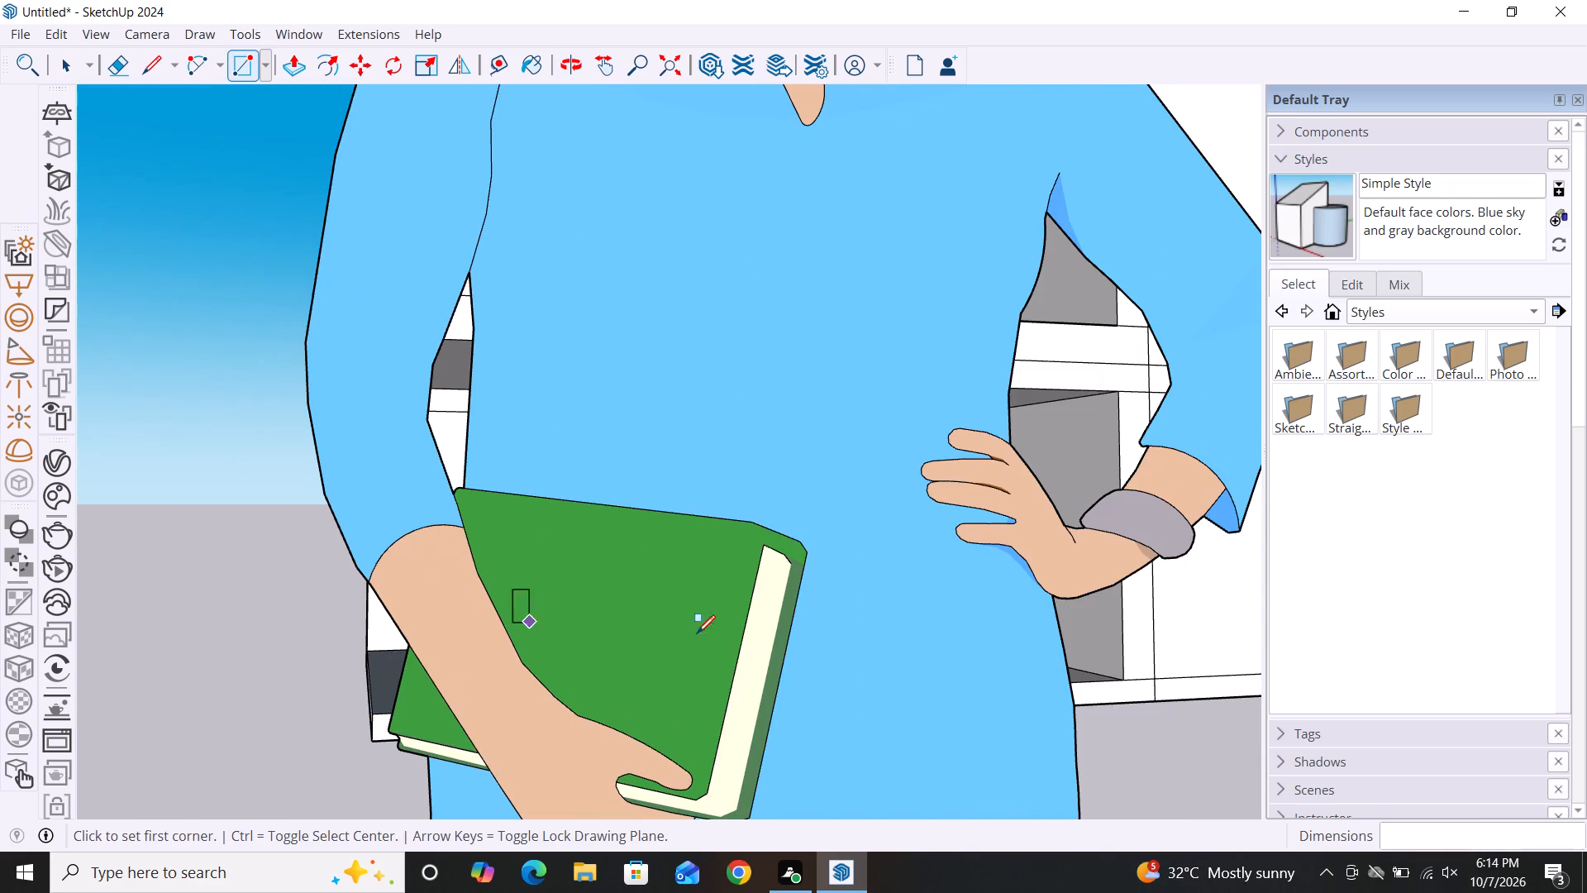
pyautogui.scroll(-4, 763, 637)
pyautogui.press('space')
pyautogui.click(727, 570)
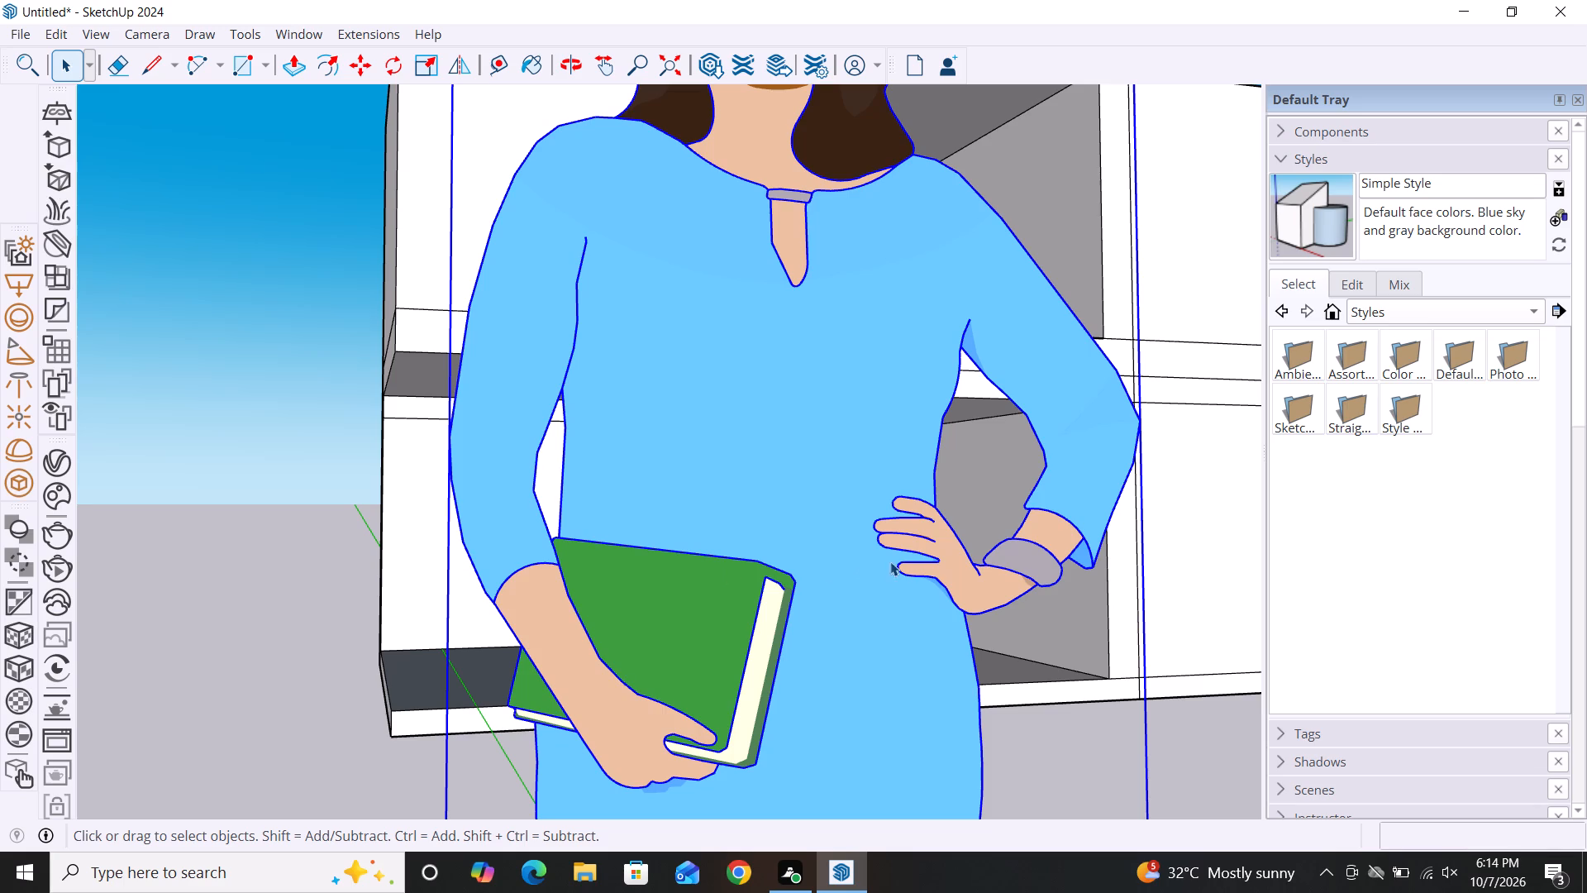
pyautogui.press('Delete')
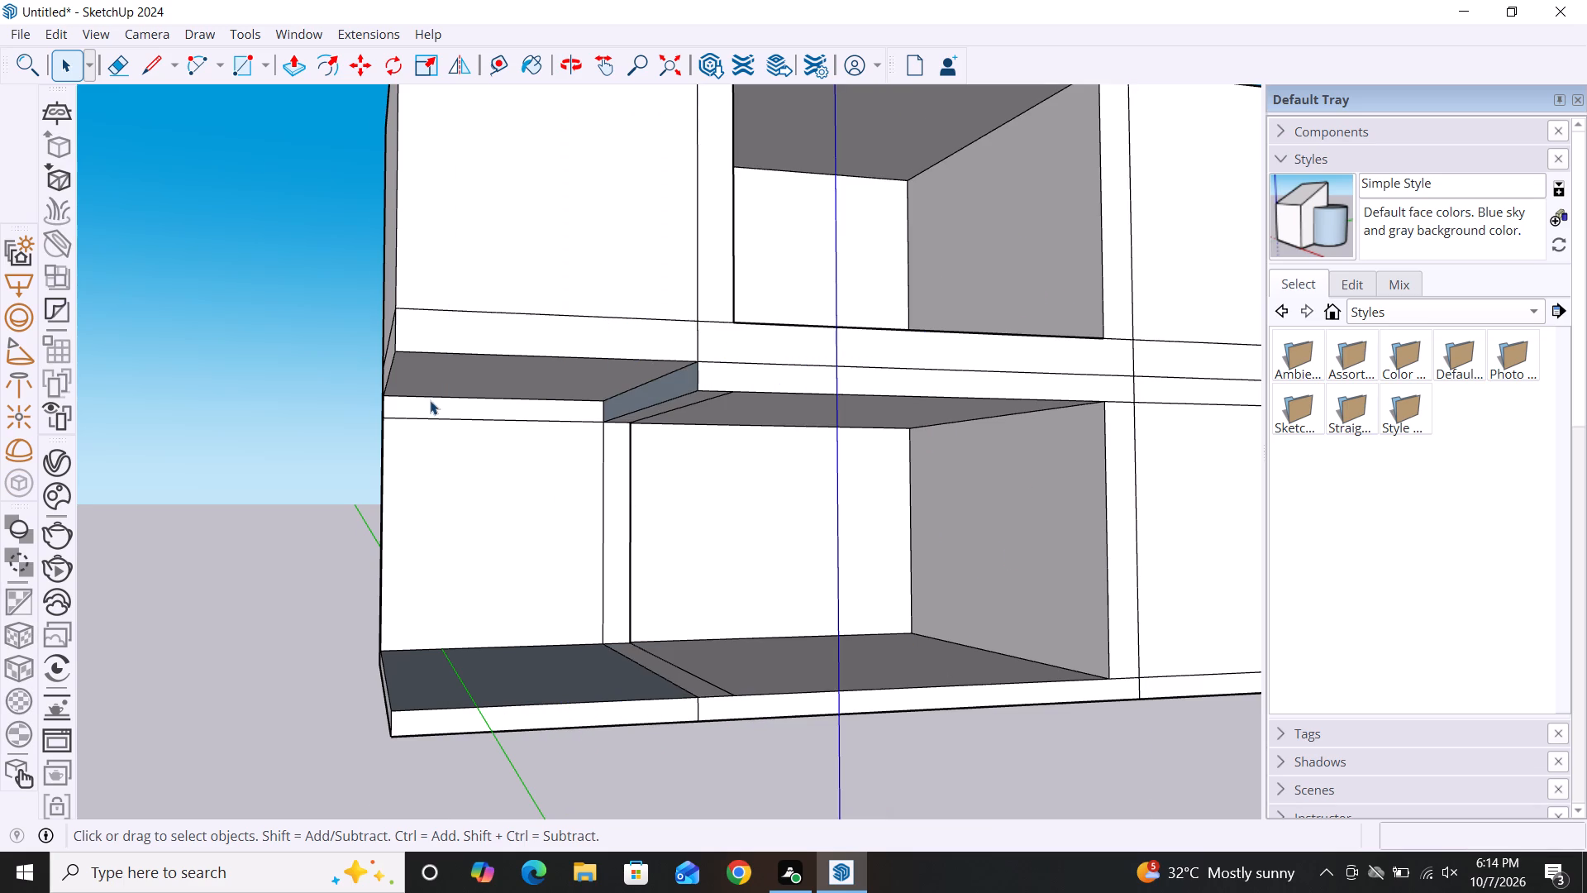
# Draw a rectangle about 6 1/8" wide and 6' 6 15/16" high along the outer left edge of the recessed bay's back wall.
pyautogui.scroll(4, 430, 400)
pyautogui.scroll(-2, 463, 394)
pyautogui.press('r')
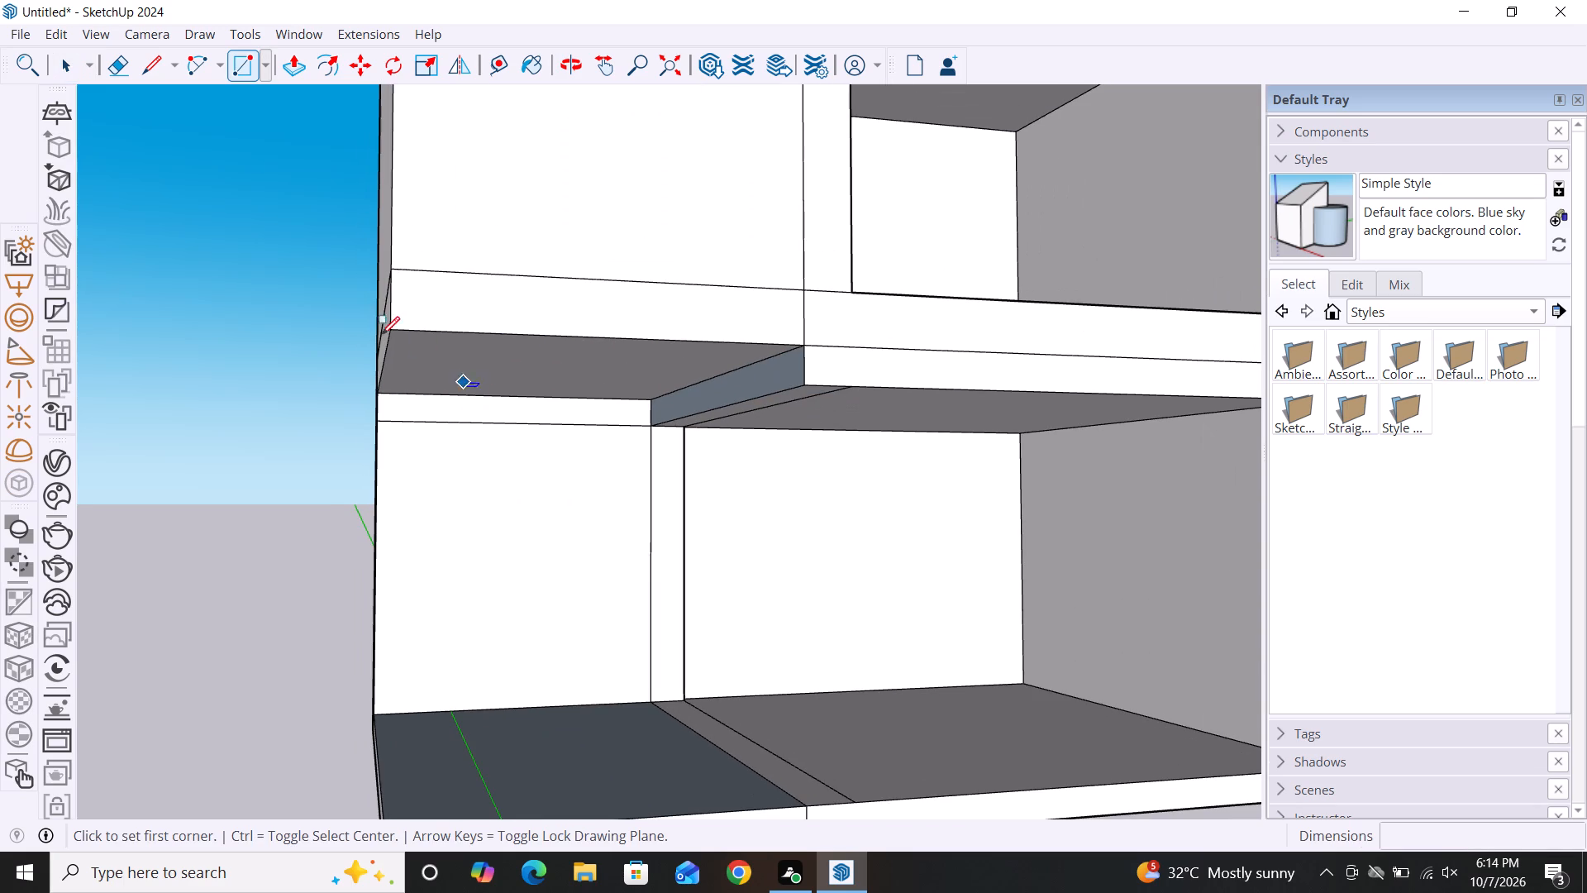
pyautogui.scroll(3, 383, 388)
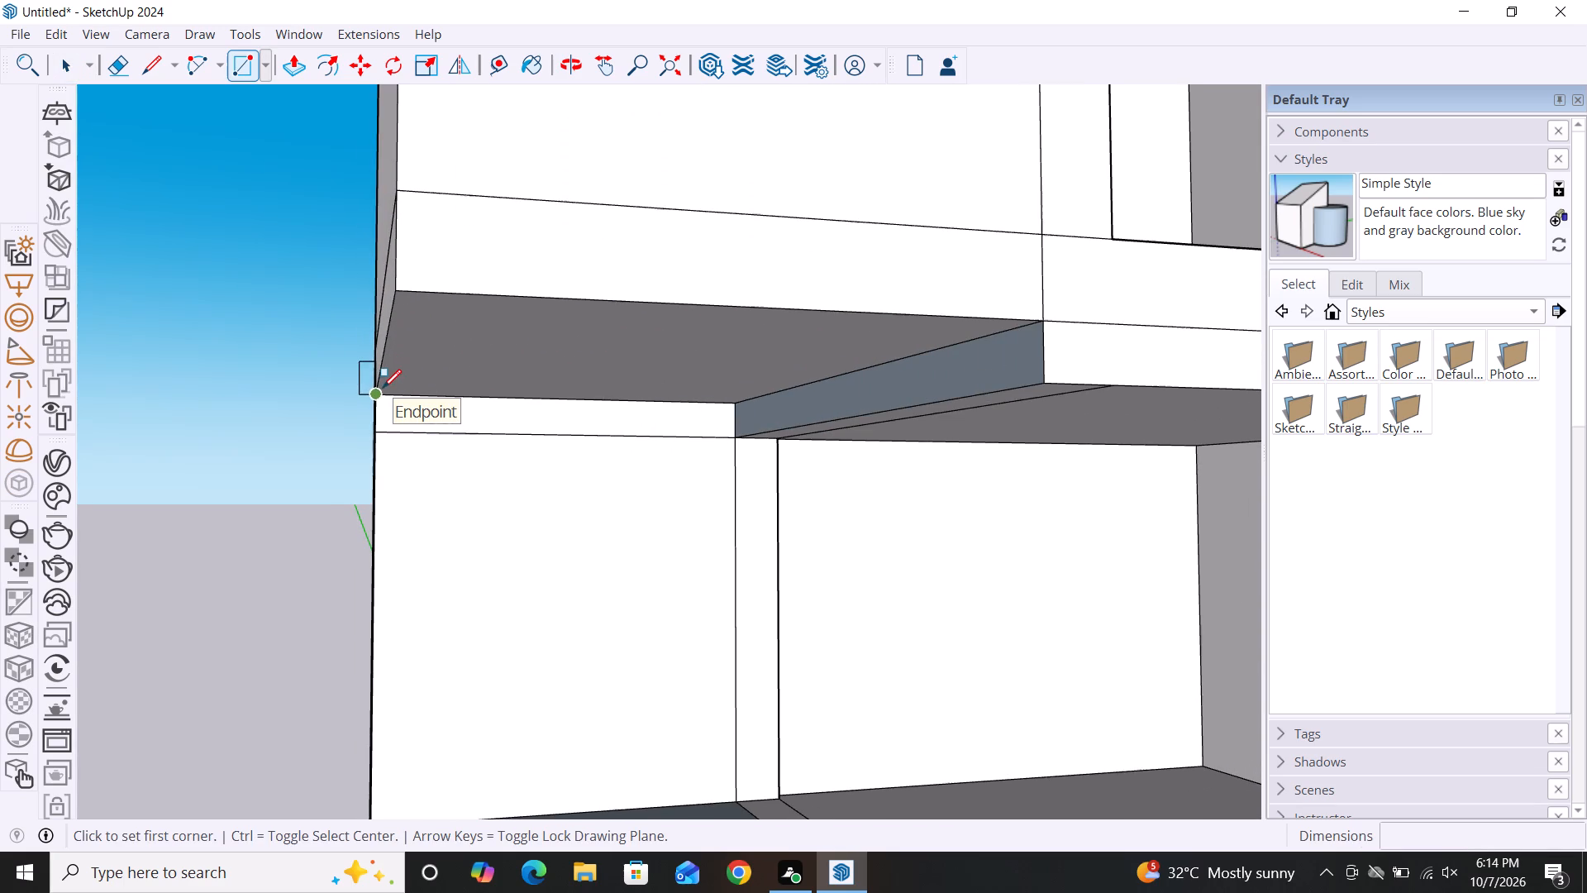
pyautogui.click(378, 393)
pyautogui.click(404, 393)
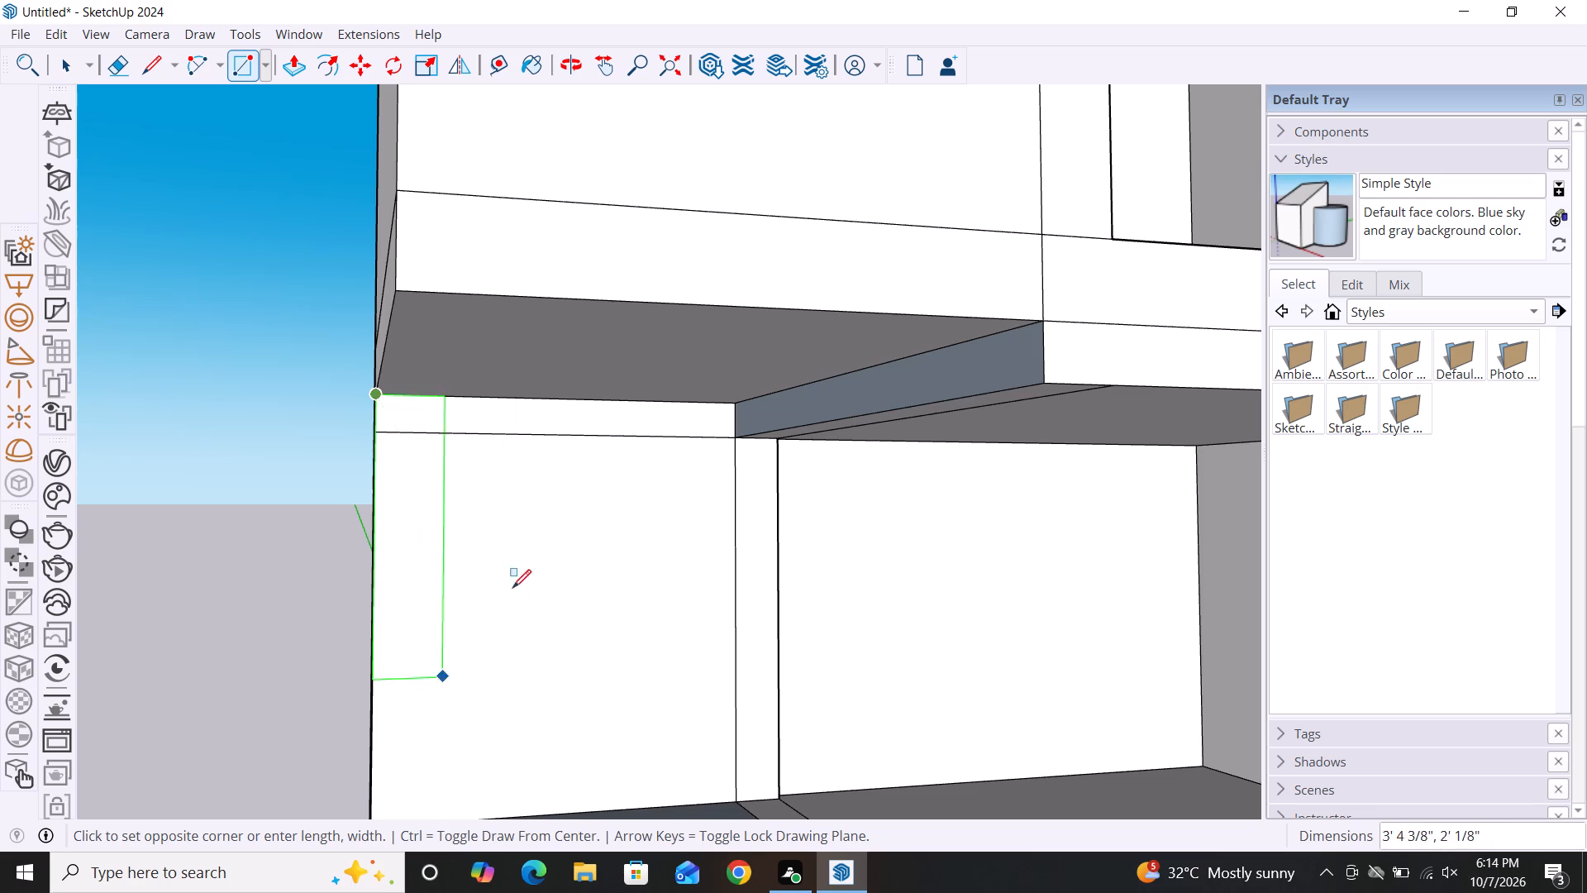
pyautogui.scroll(-2, 502, 439)
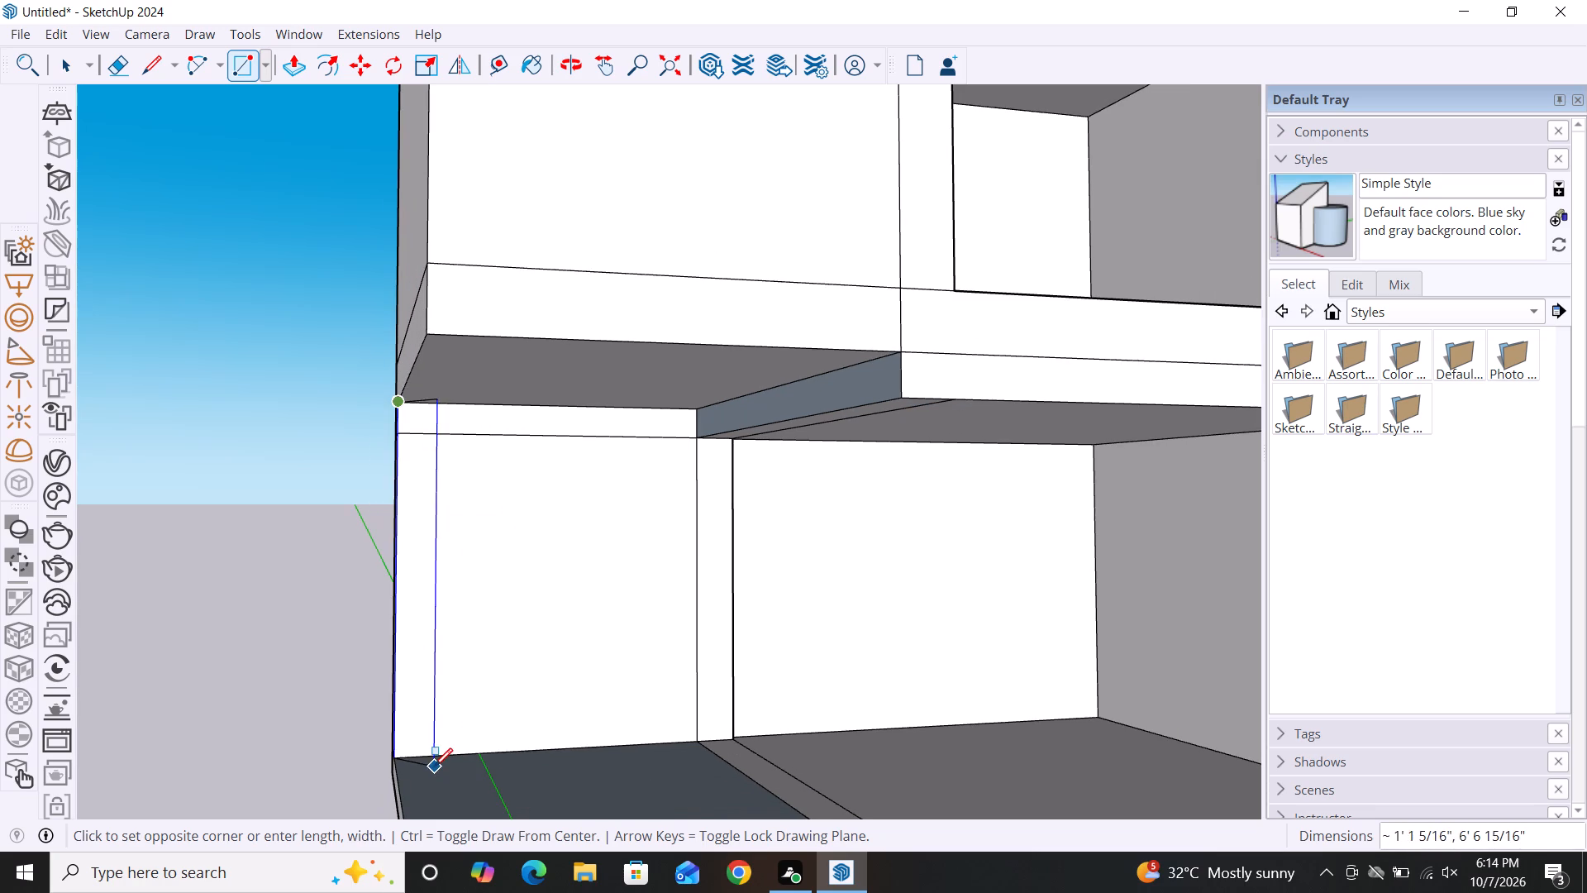
pyautogui.click(423, 759)
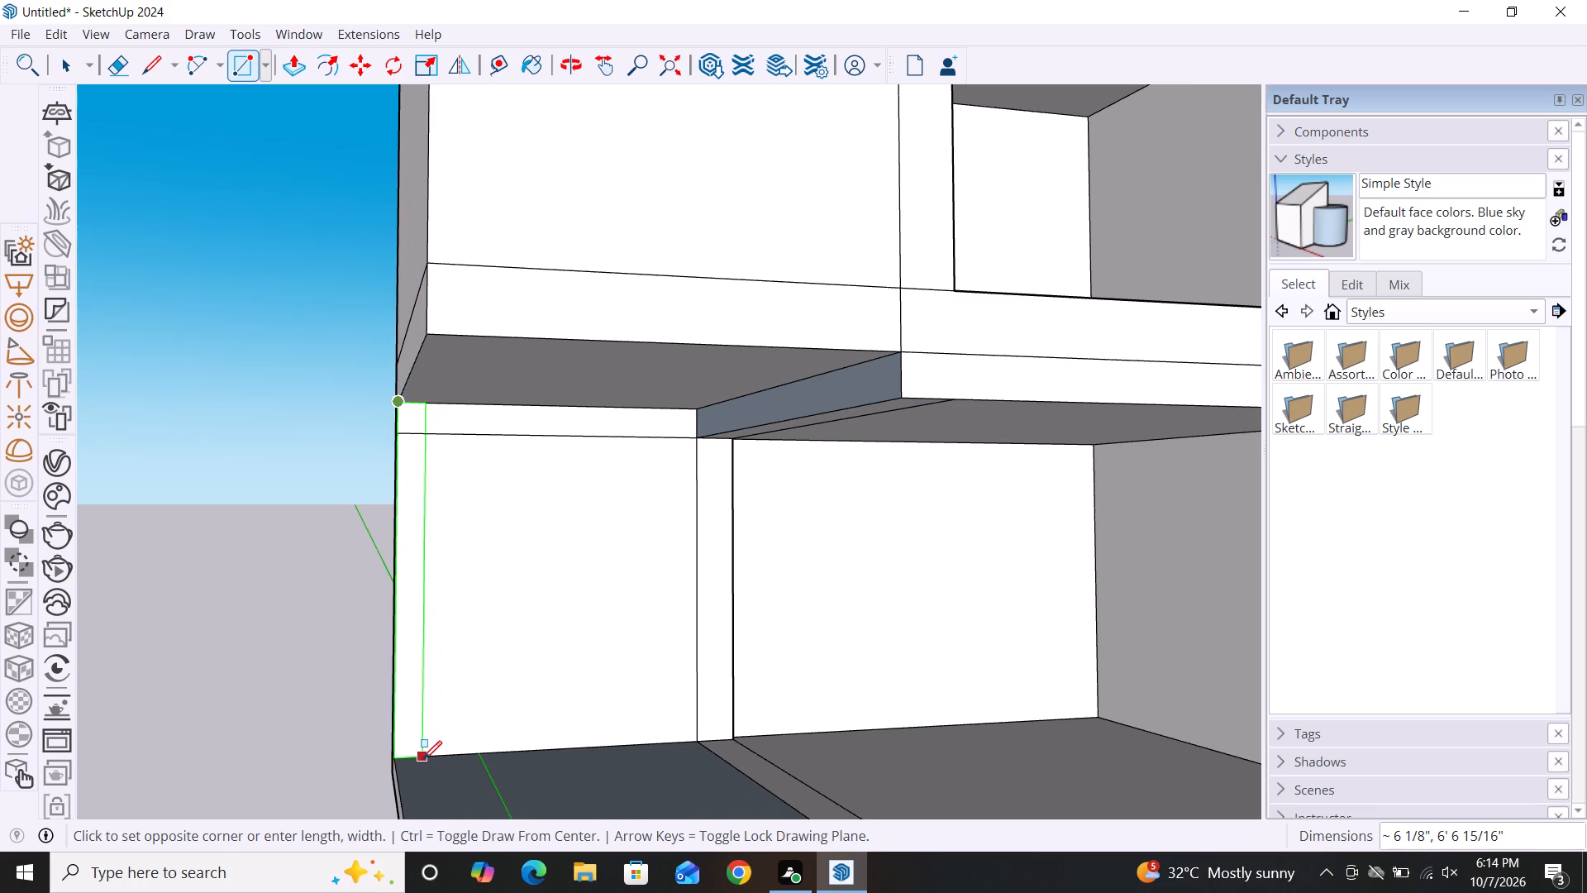
# Push/Pull the narrow strip below the slab line forward 9' 7/16" as the bay's outer side wall.
pyautogui.press('p')
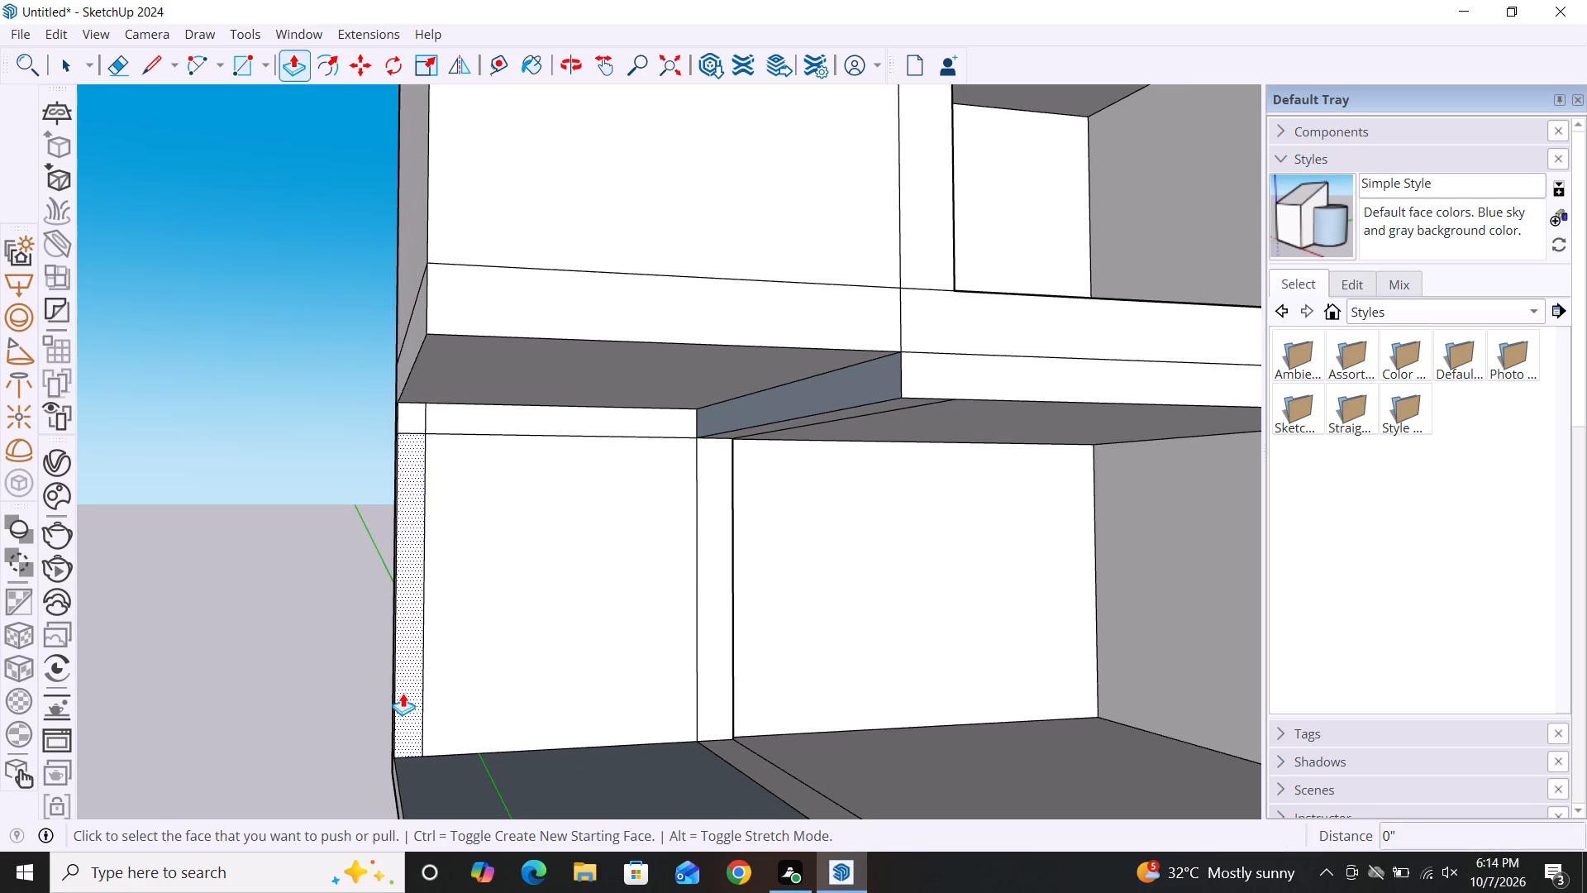
pyautogui.click(403, 693)
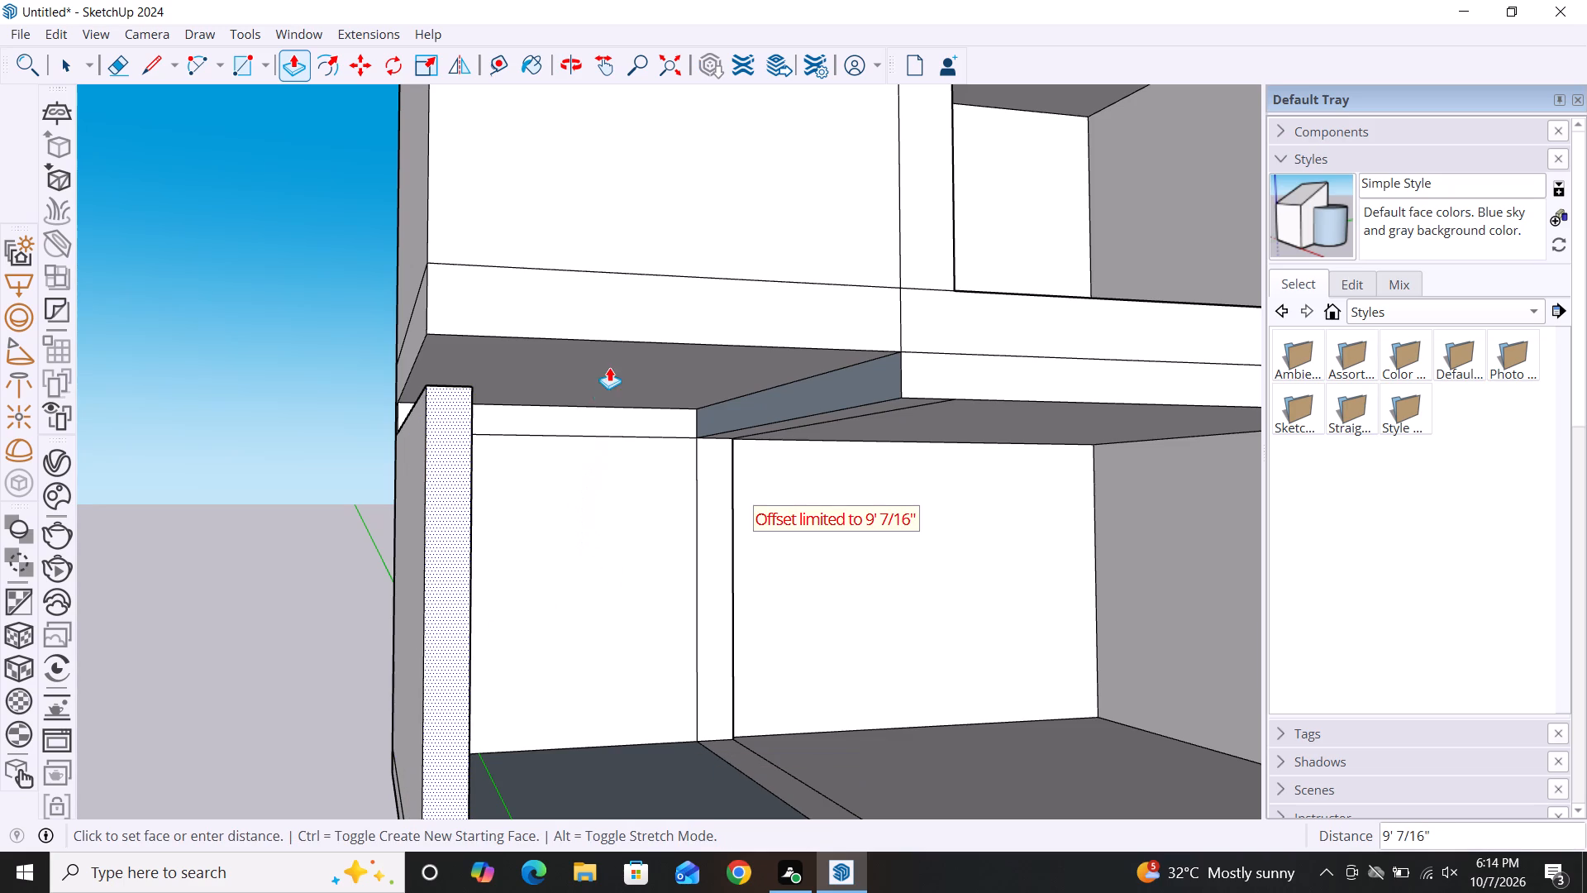
pyautogui.doubleClick(723, 340)
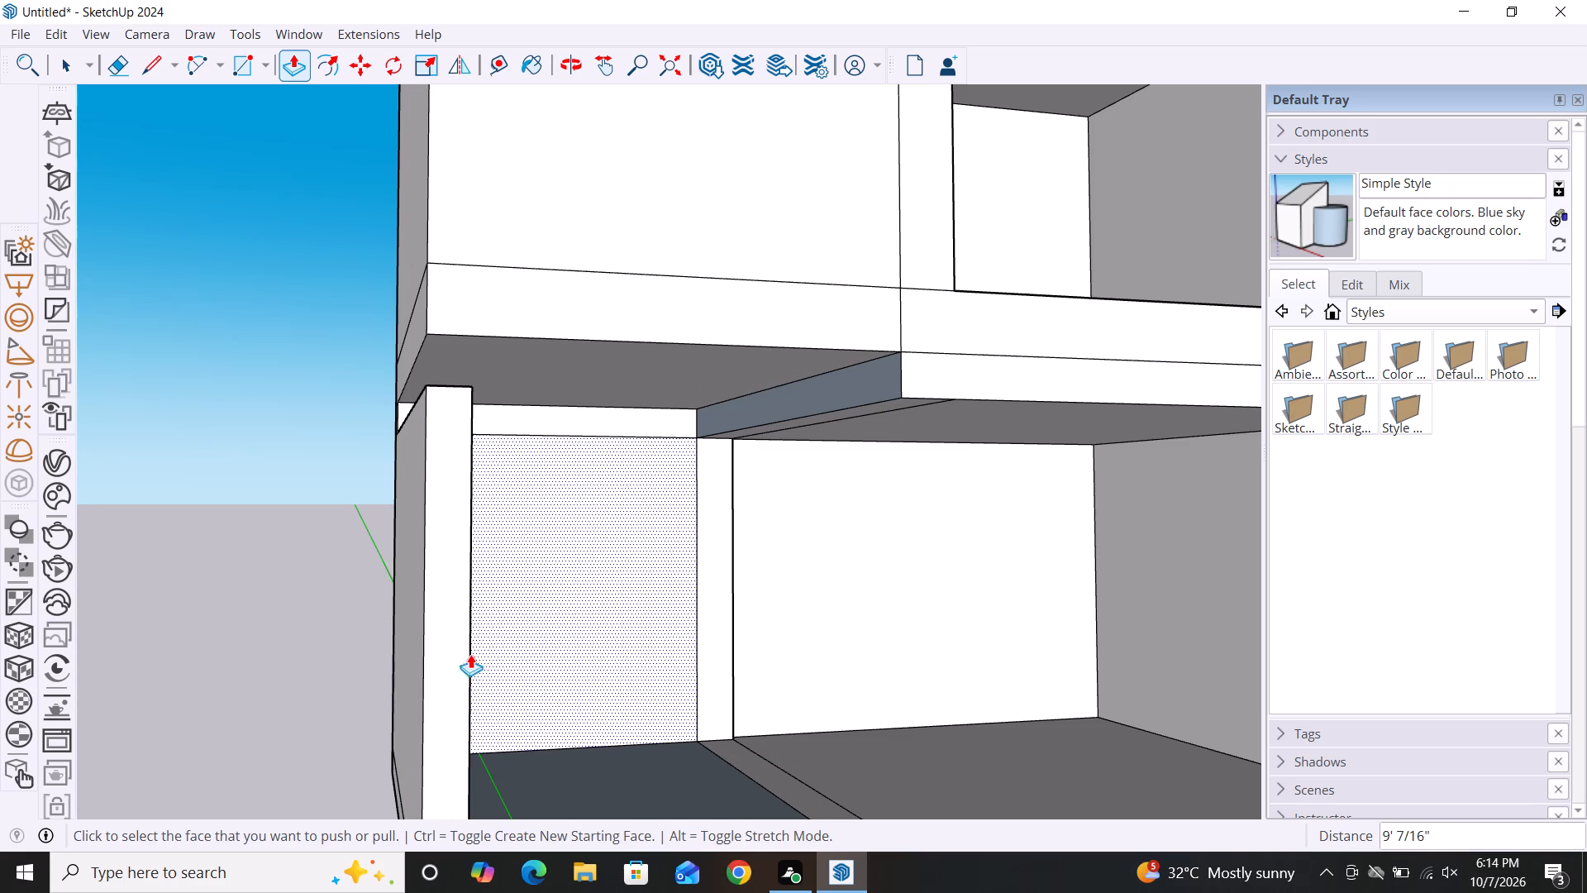
# Push/Pull the small face above the new side wall forward 9' 7/16" to close the gap under the upper block.
pyautogui.keyDown('ctrl'); pyautogui.moveTo(462, 652); pyautogui.dragTo(1060, 552, button='middle'); pyautogui.keyUp('ctrl')
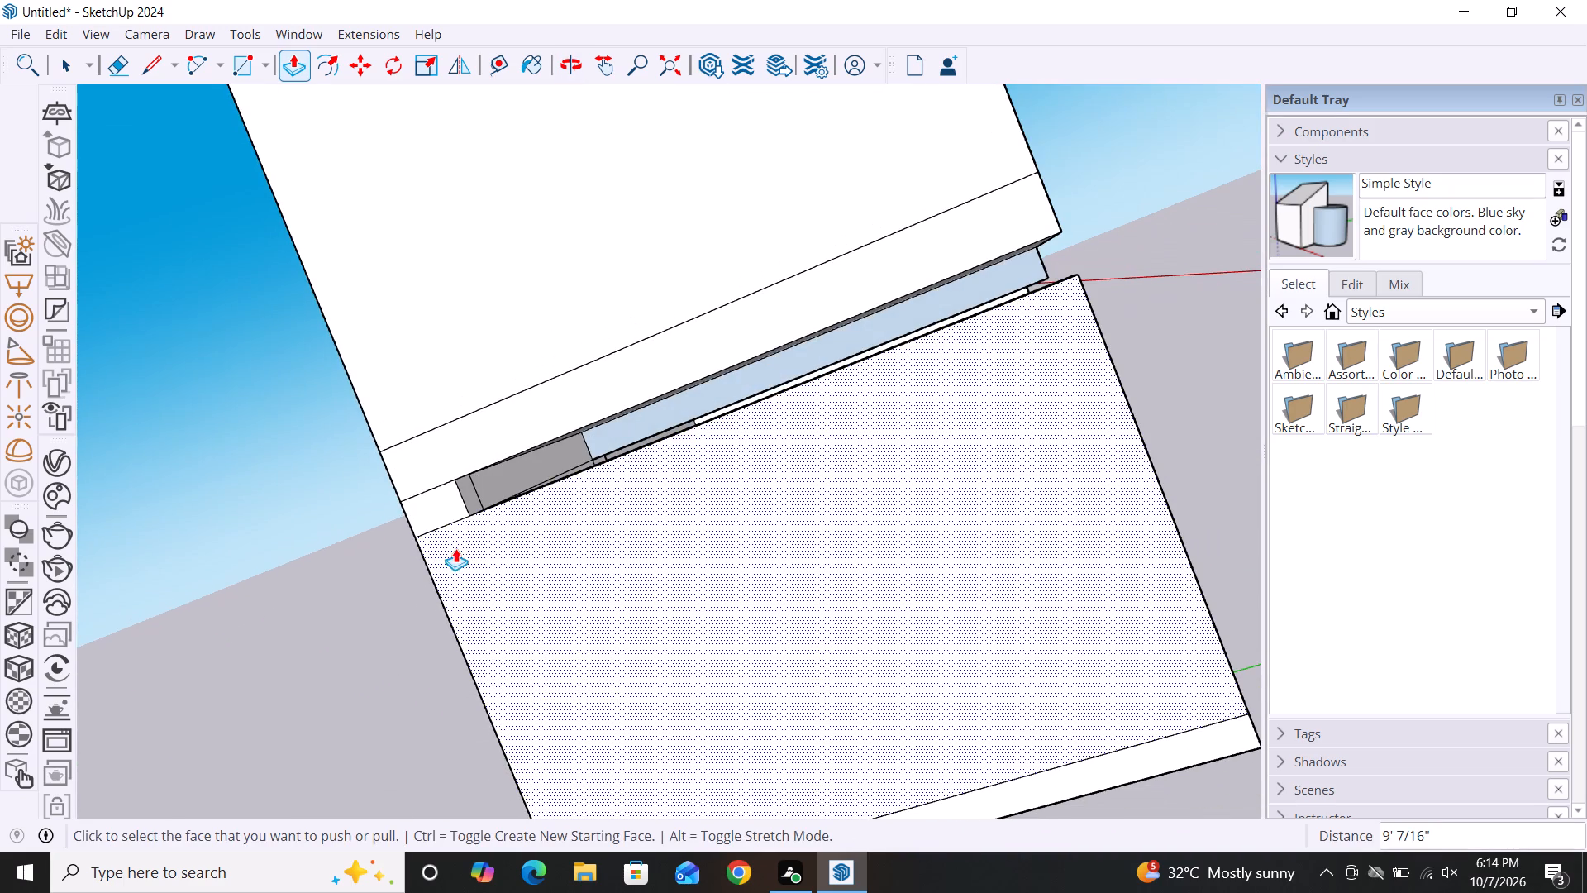
pyautogui.keyDown('ctrl'); pyautogui.moveTo(463, 542); pyautogui.dragTo(216, 599, button='middle'); pyautogui.keyUp('ctrl')
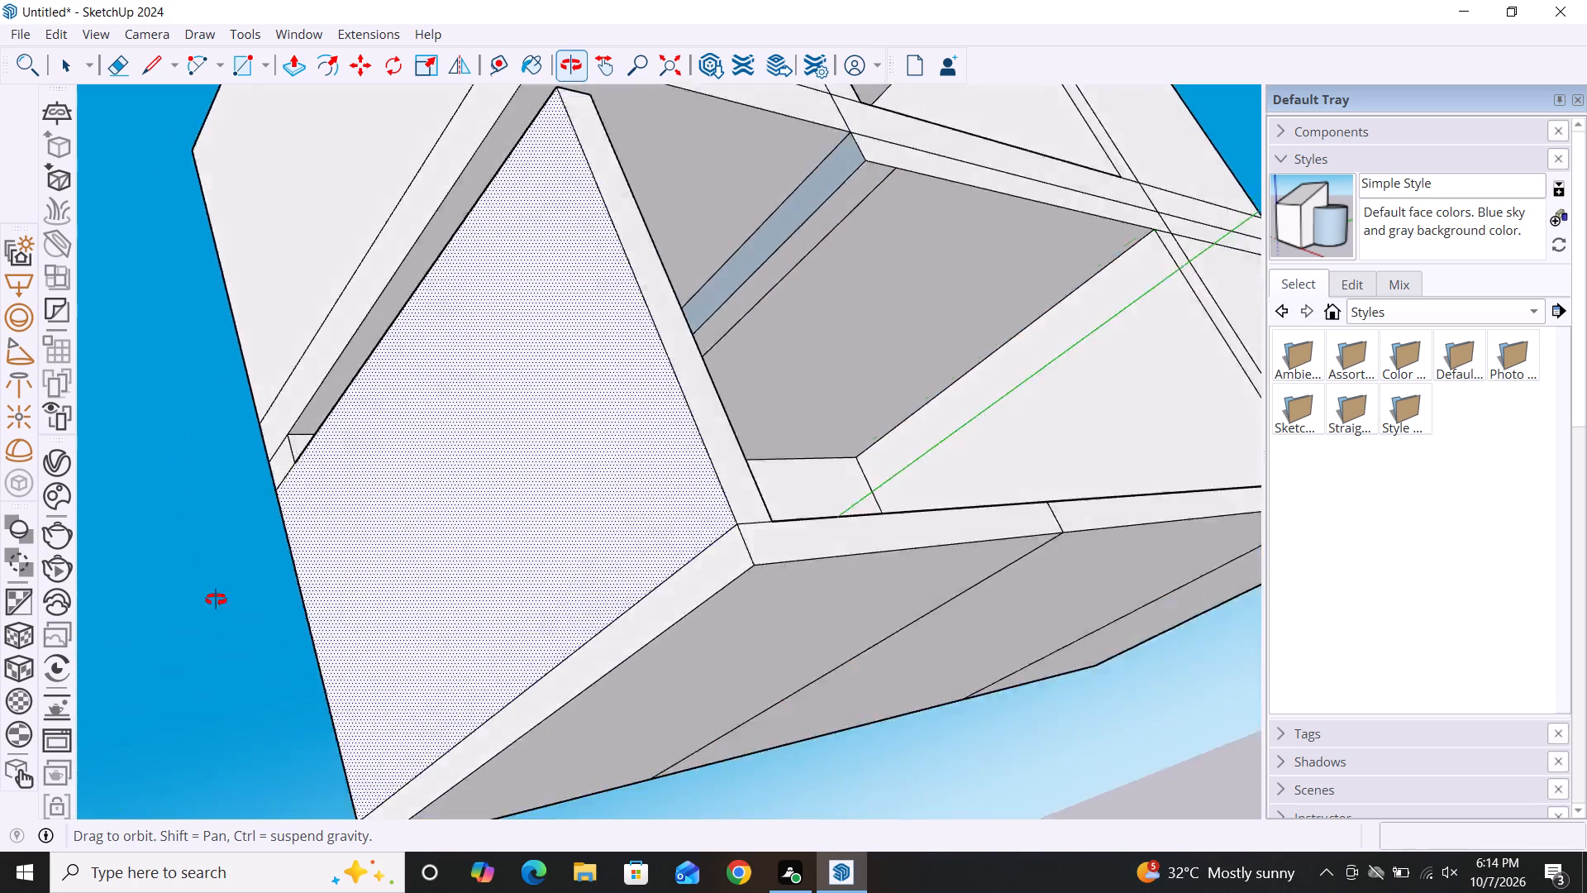
pyautogui.keyDown('ctrl'); pyautogui.moveTo(216, 599); pyautogui.dragTo(328, 776, button='middle'); pyautogui.keyUp('ctrl')
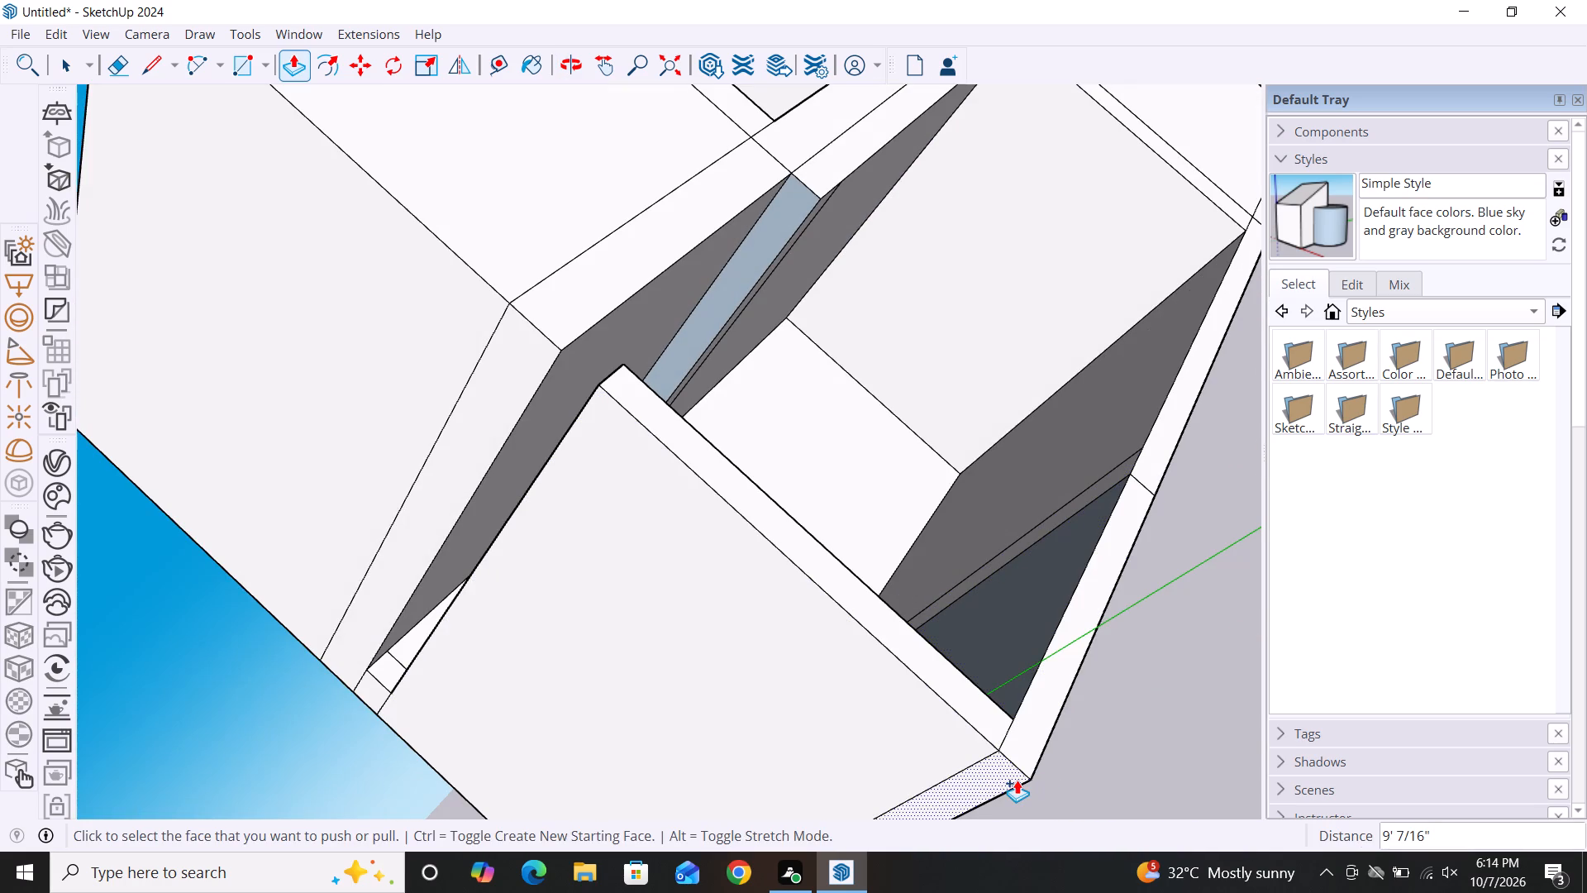
pyautogui.keyDown('alt'); pyautogui.moveTo(1013, 779); pyautogui.dragTo(740, 696, button='middle'); pyautogui.keyUp('alt')
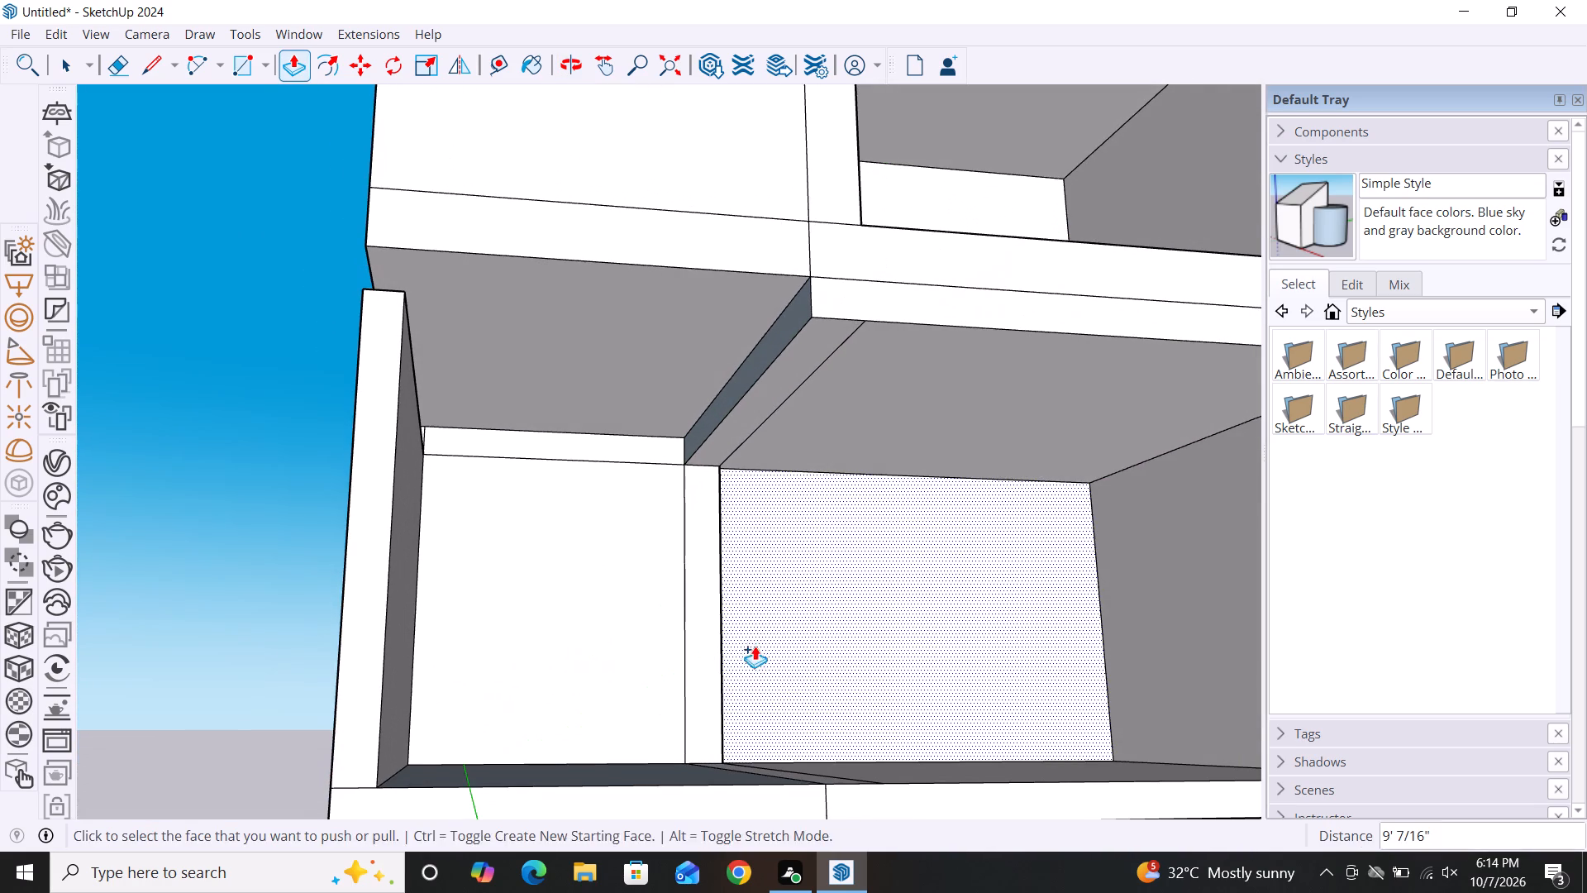
pyautogui.keyDown('alt'); pyautogui.moveTo(929, 638); pyautogui.dragTo(975, 716, button='middle'); pyautogui.keyUp('alt')
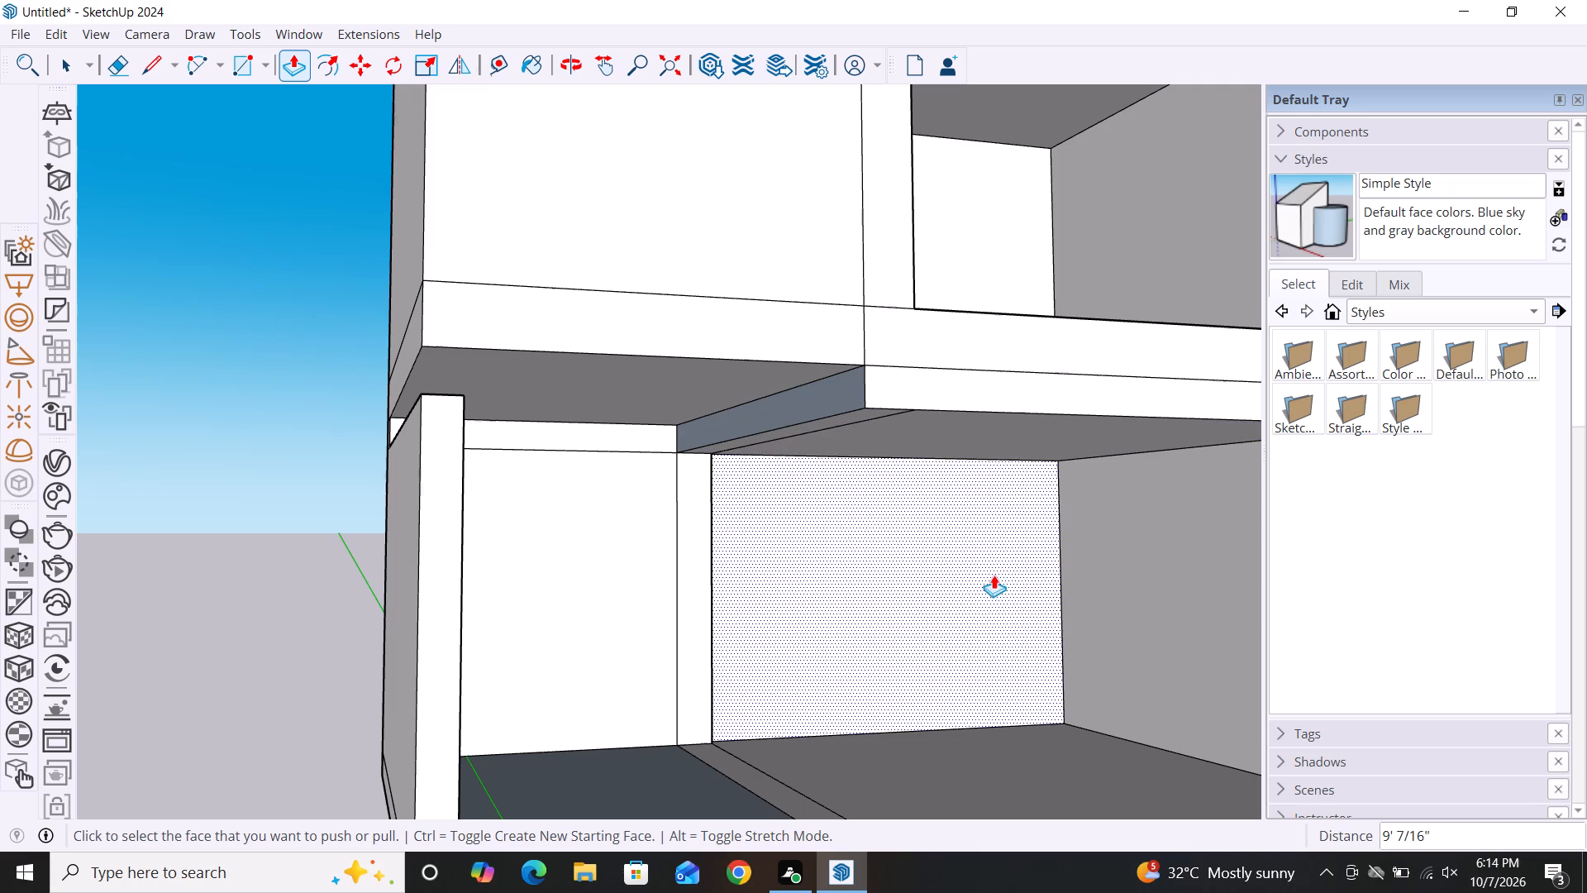
pyautogui.keyDown('alt'); pyautogui.moveTo(994, 575); pyautogui.dragTo(816, 570, button='middle'); pyautogui.keyUp('alt')
pyautogui.keyDown('alt'); pyautogui.scroll(-2, 873, 336); pyautogui.keyUp('alt')
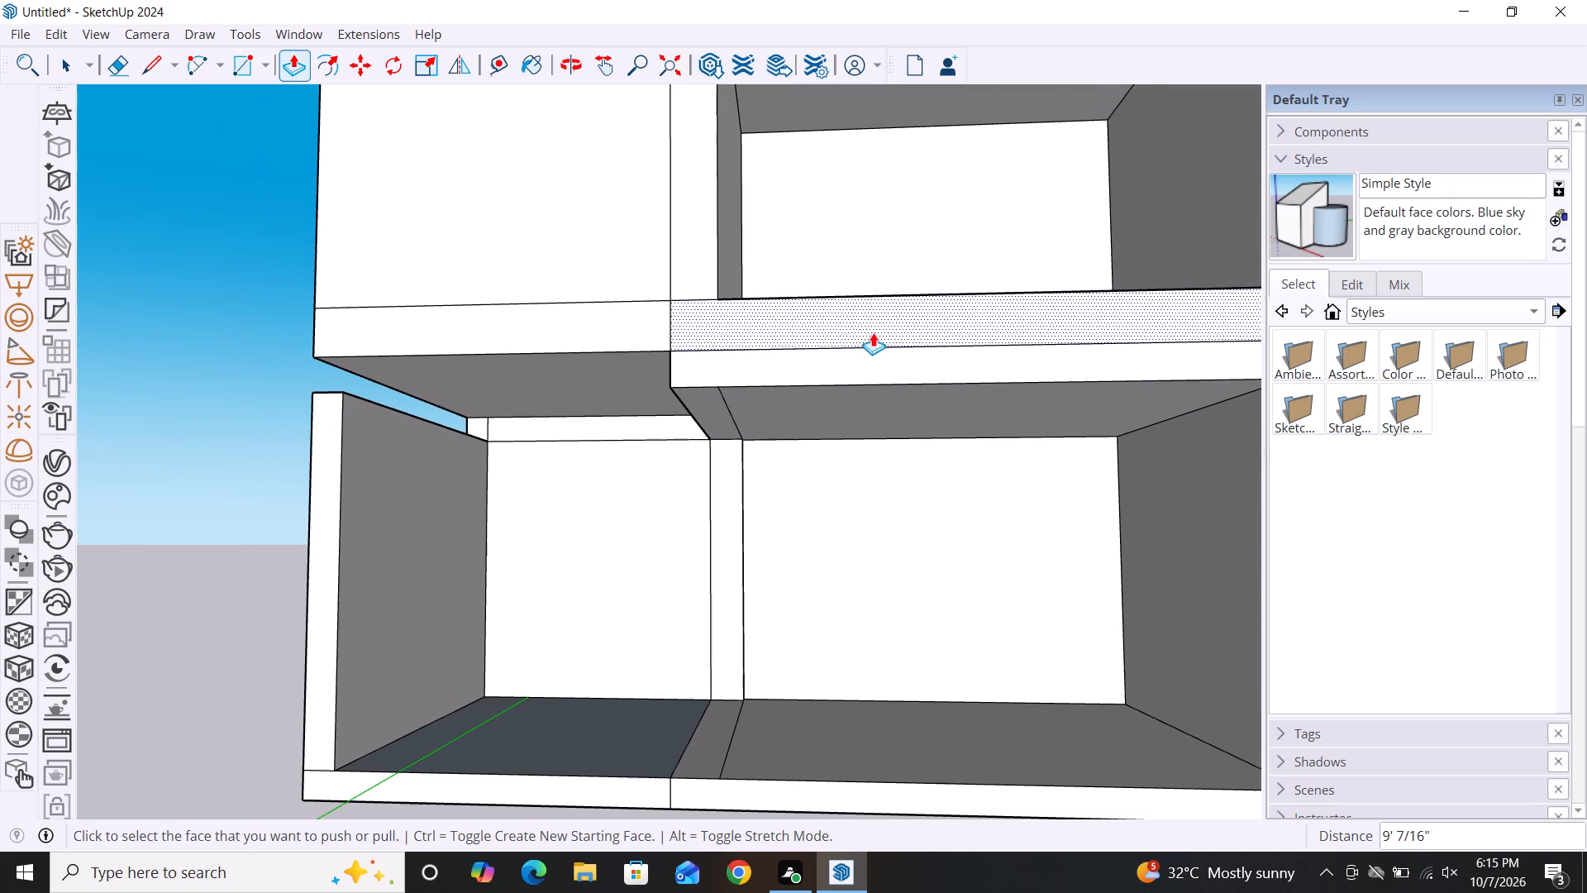
pyautogui.click(476, 423)
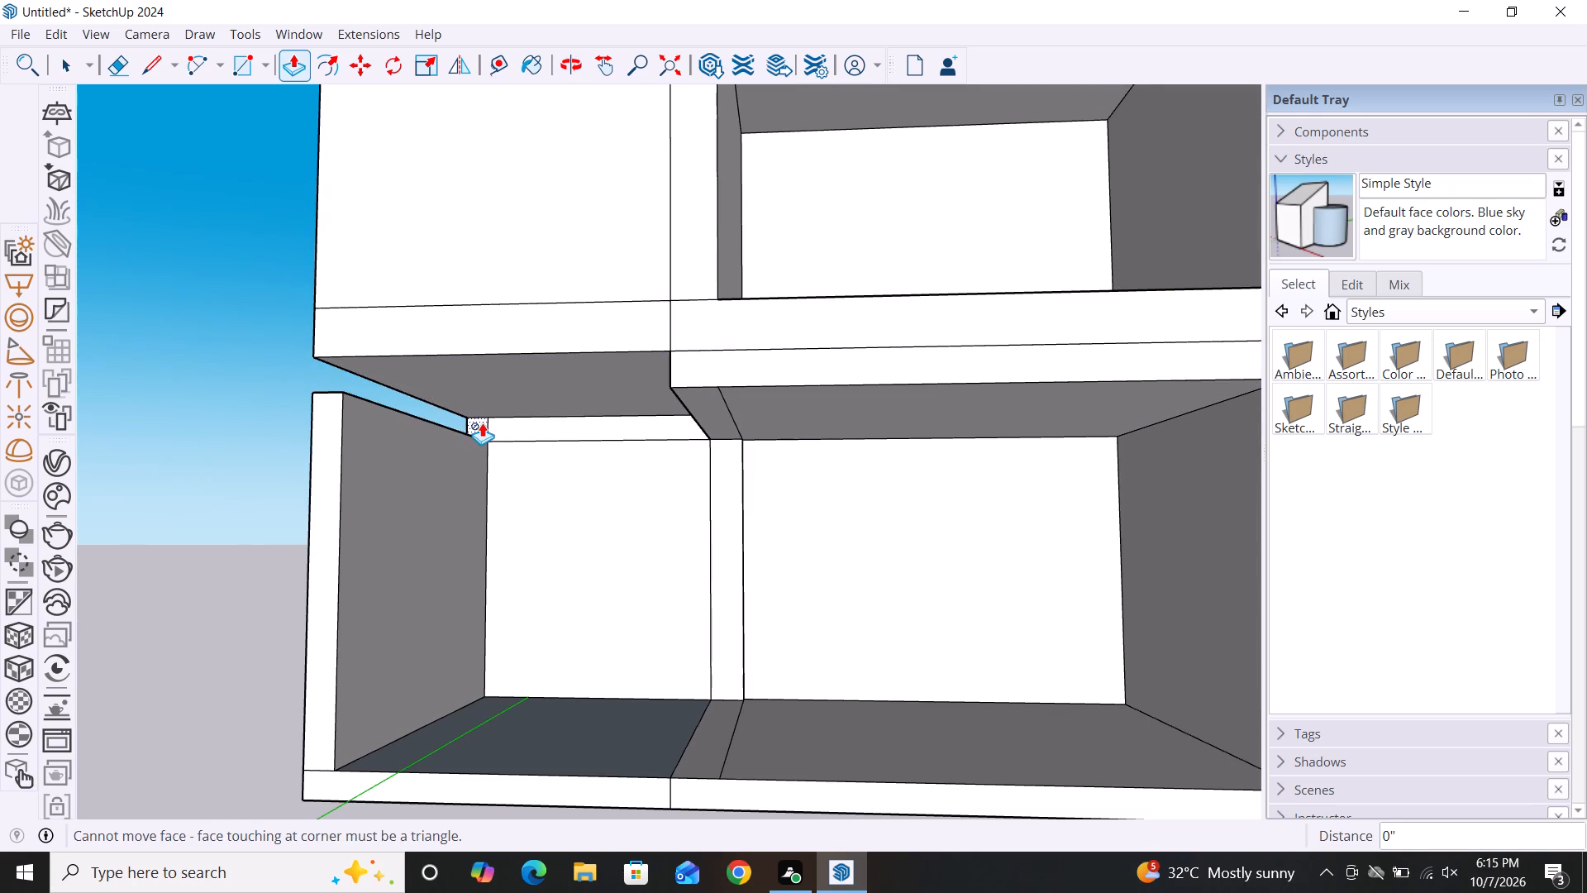
pyautogui.click(482, 423)
pyautogui.keyDown('alt'); pyautogui.moveTo(494, 518); pyautogui.dragTo(520, 620, button='middle'); pyautogui.keyUp('alt')
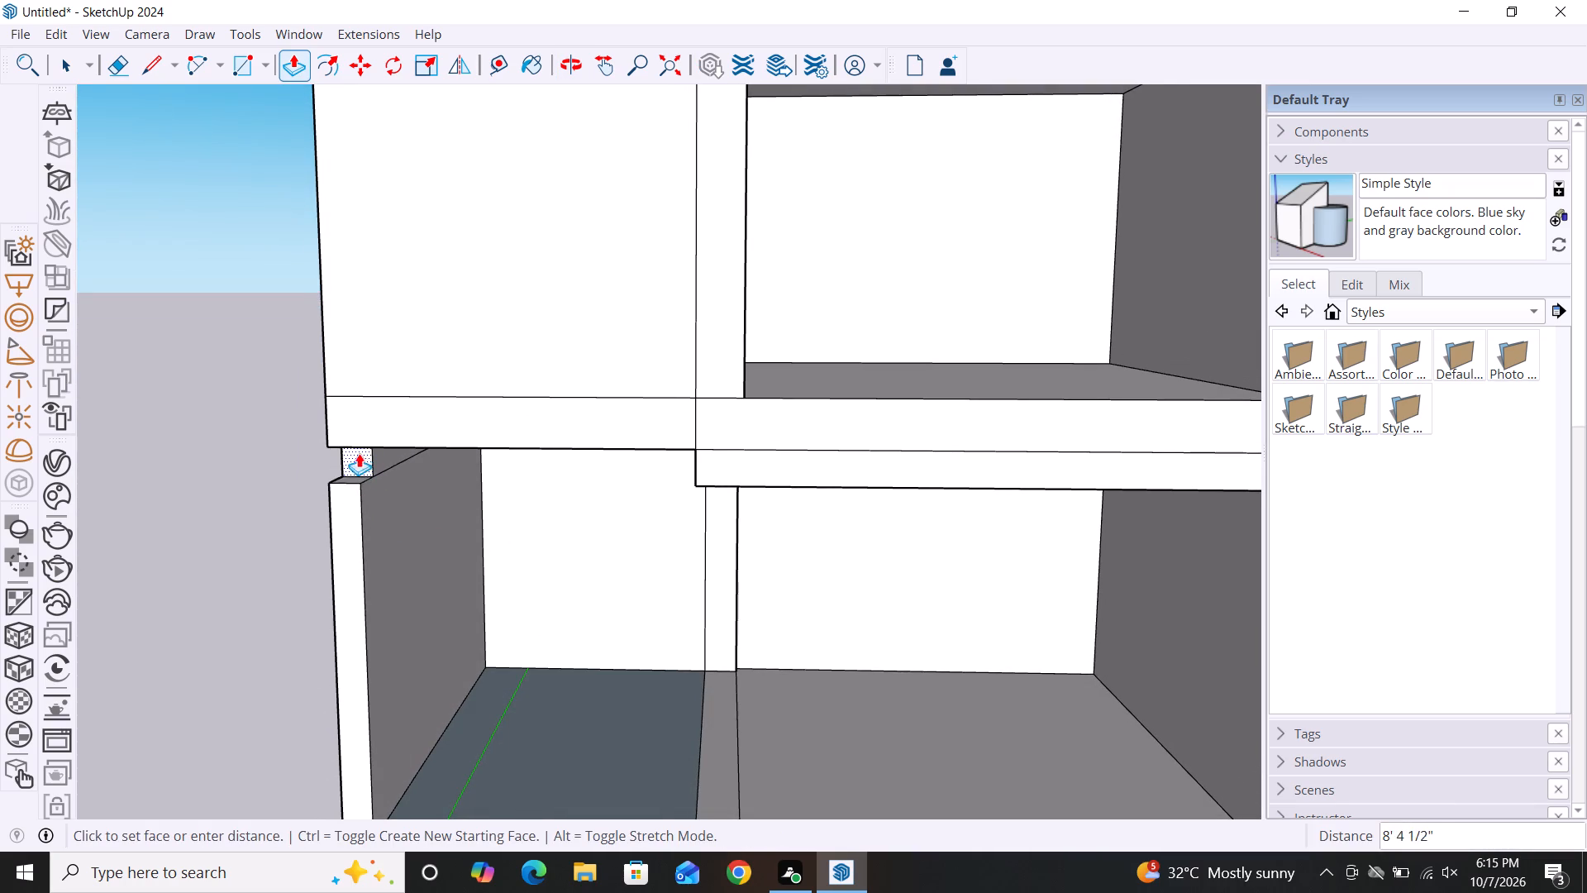
pyautogui.click(352, 428)
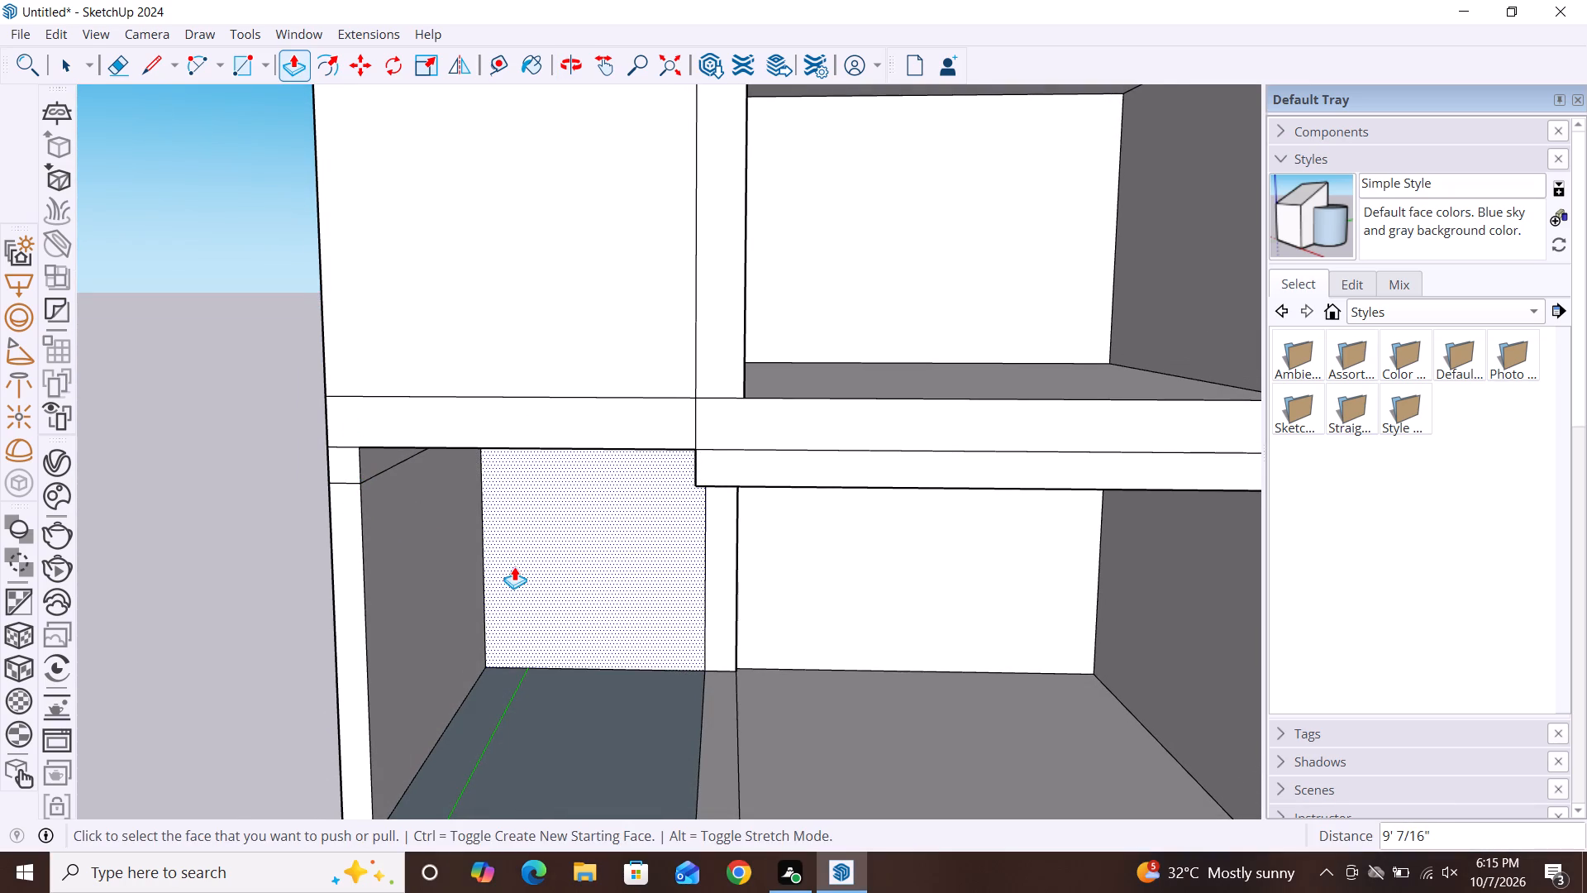
pyautogui.press('space')
# Push/Pull the front face of the slab strip above the lower room's opening back 9' 7/16".
pyautogui.scroll(-2, 514, 566)
pyautogui.moveTo(698, 629); pyautogui.dragTo(827, 611, button='middle')
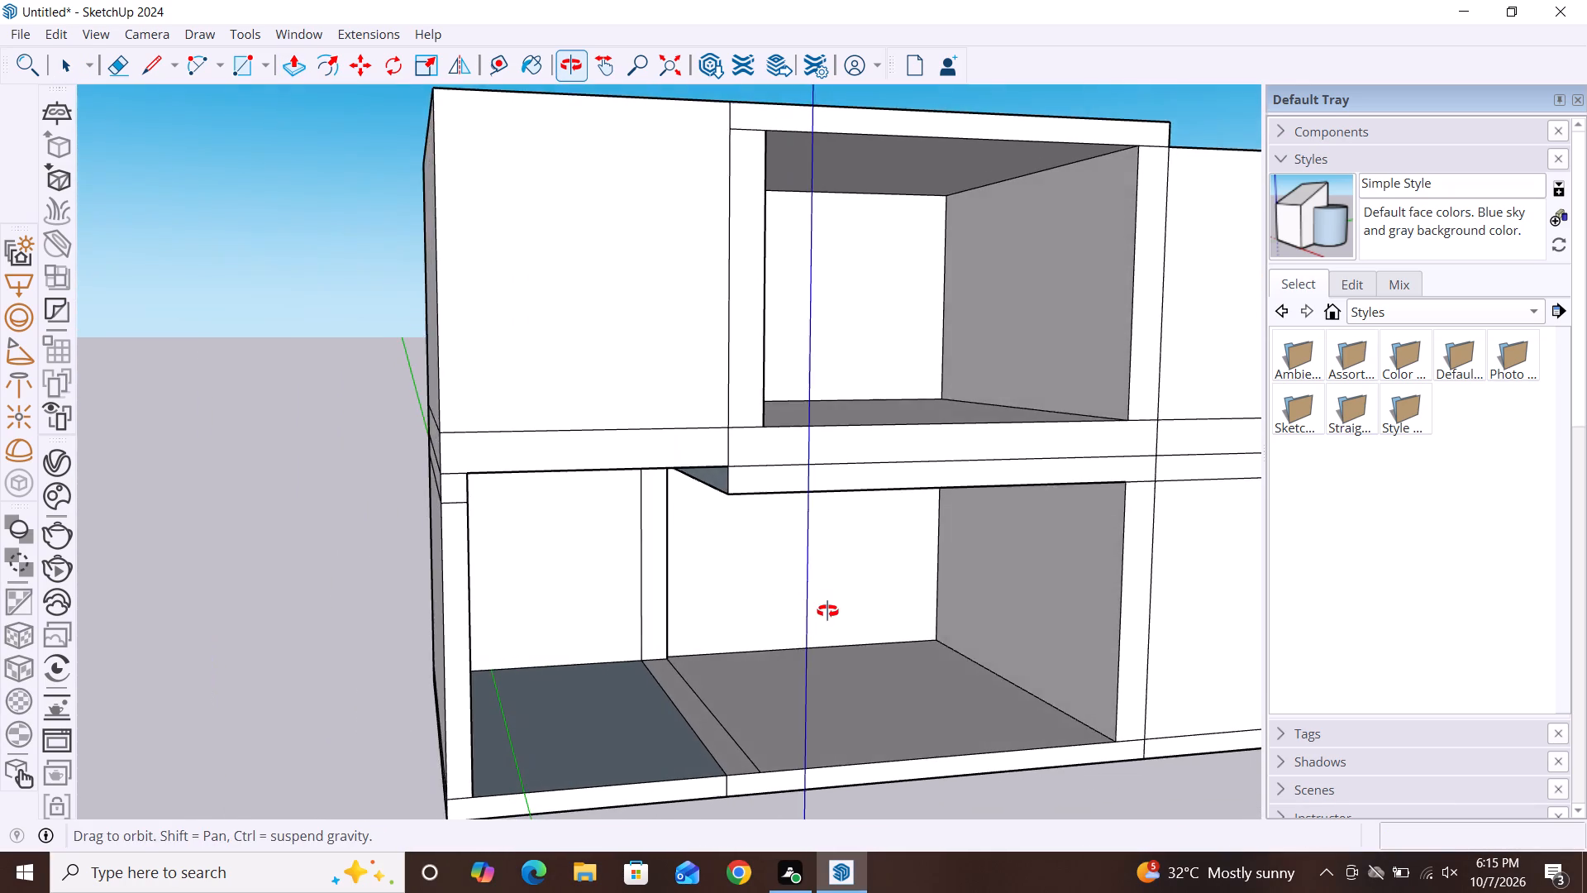
pyautogui.moveTo(827, 611); pyautogui.dragTo(752, 574, button='middle')
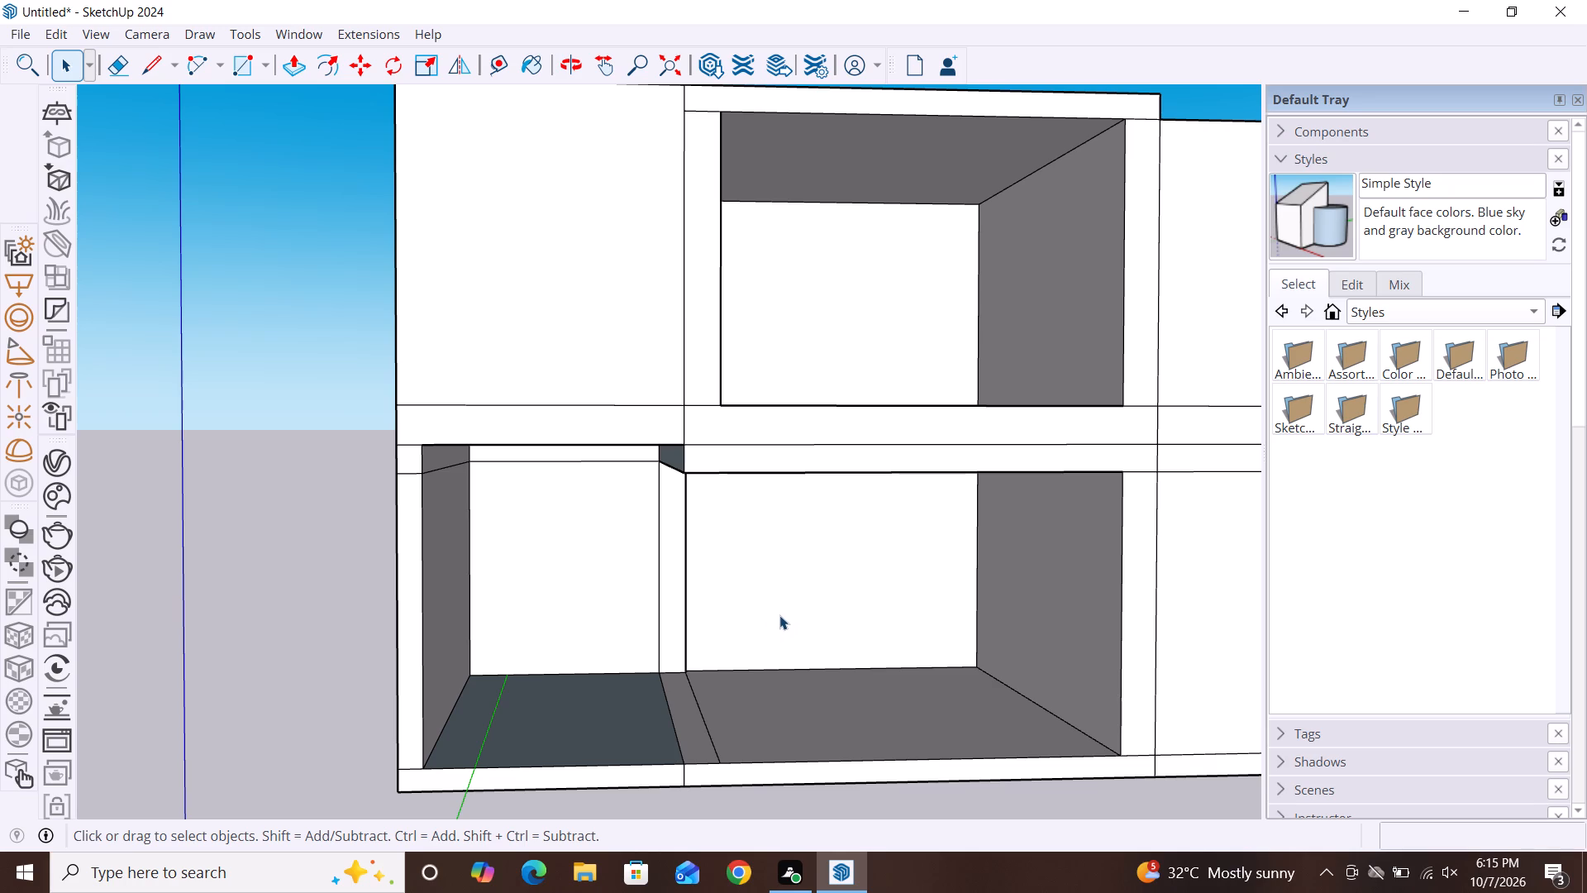
pyautogui.scroll(-3, 720, 614)
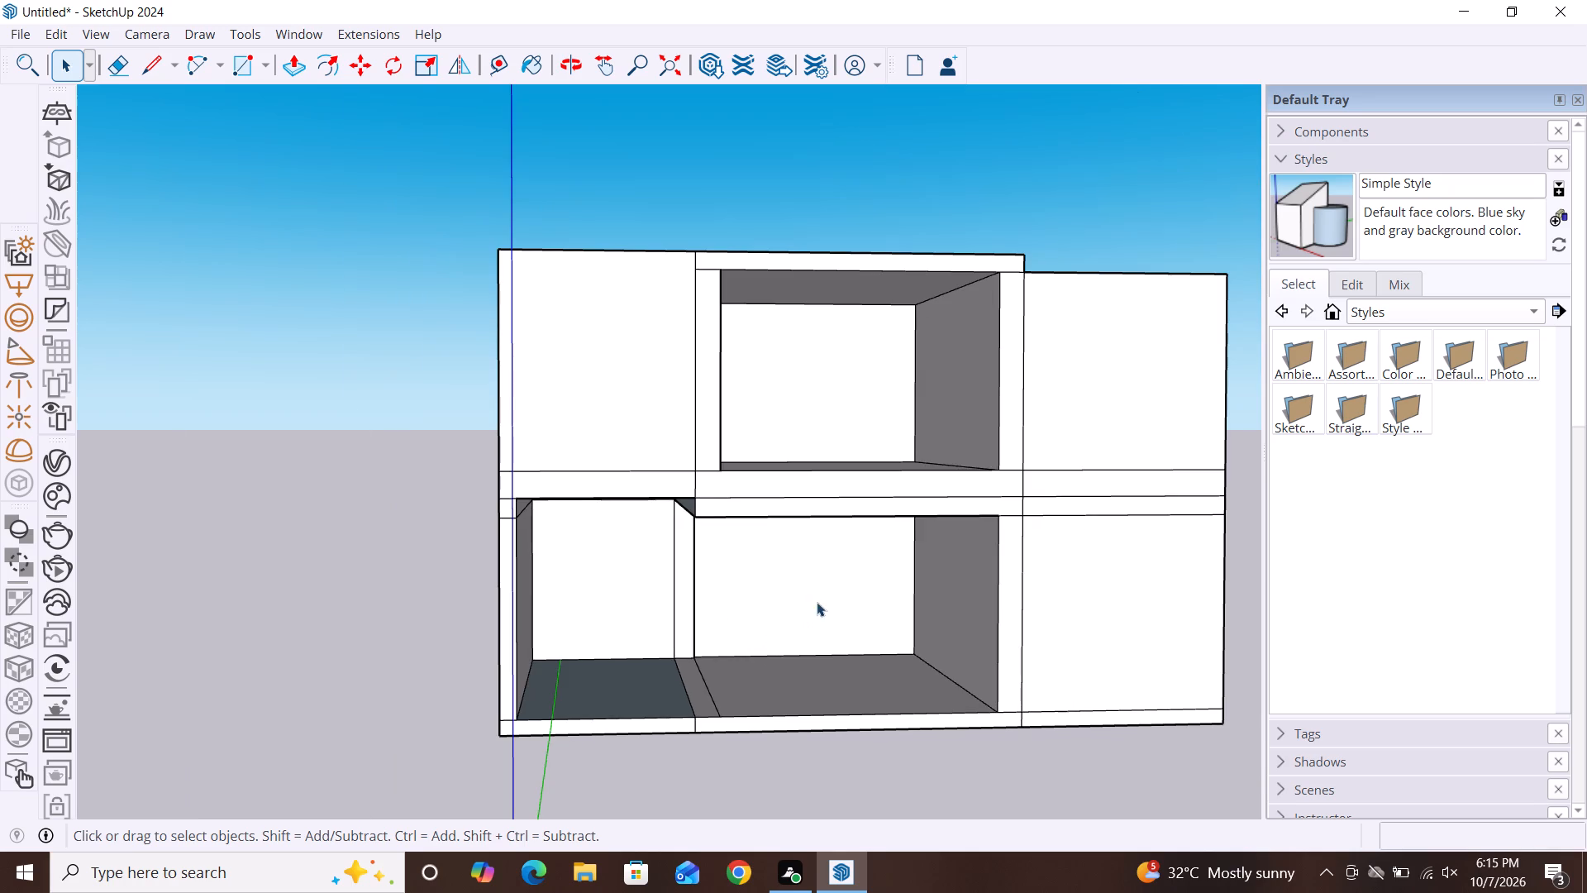
pyautogui.press('p')
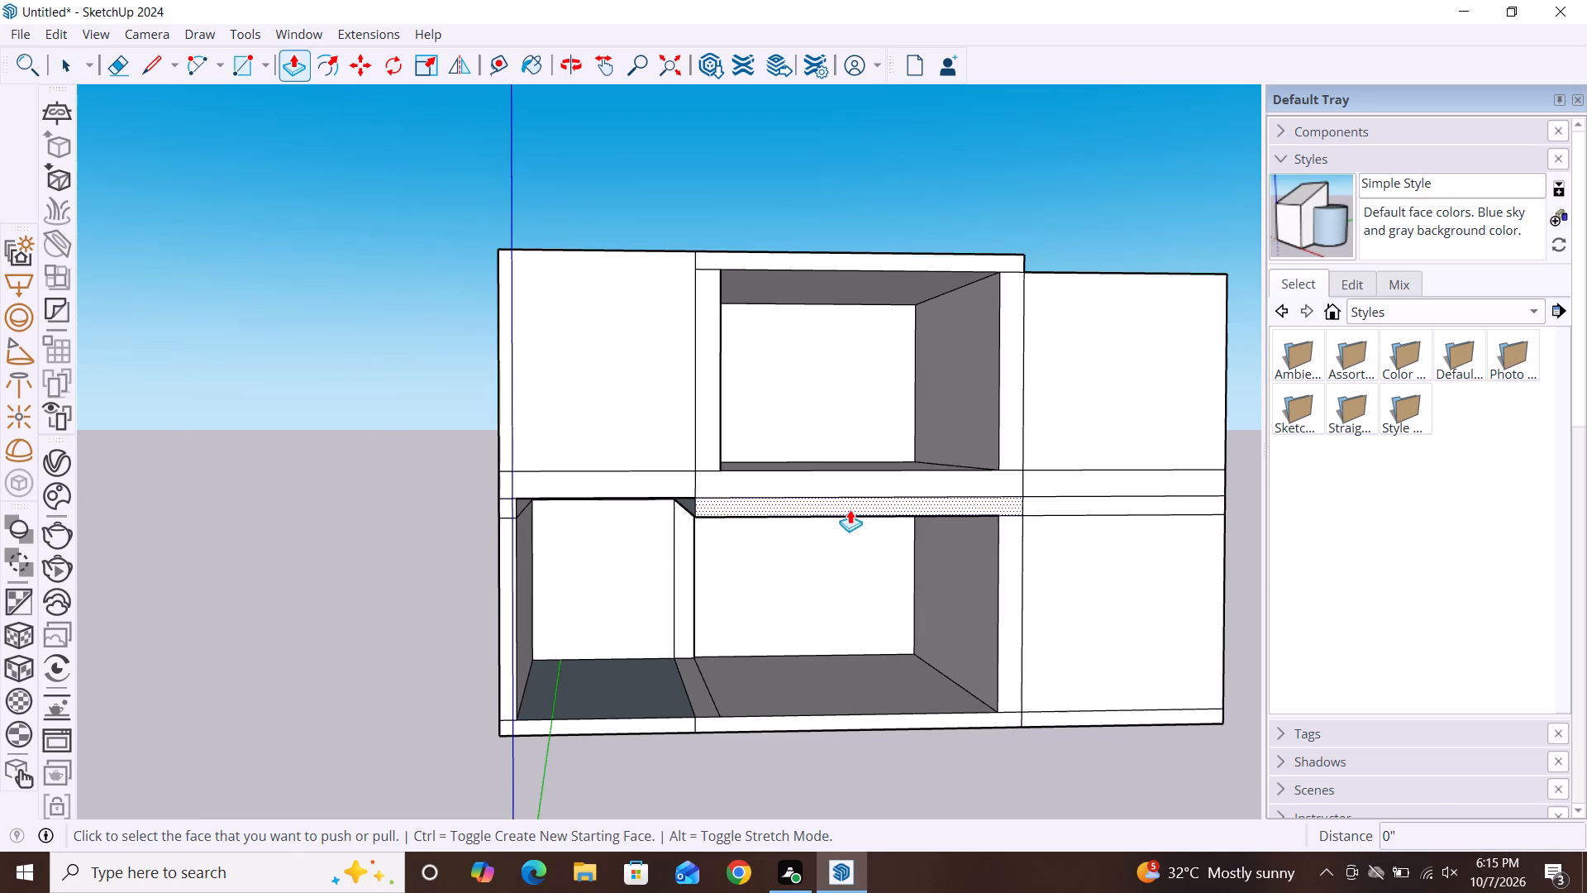
pyautogui.click(850, 509)
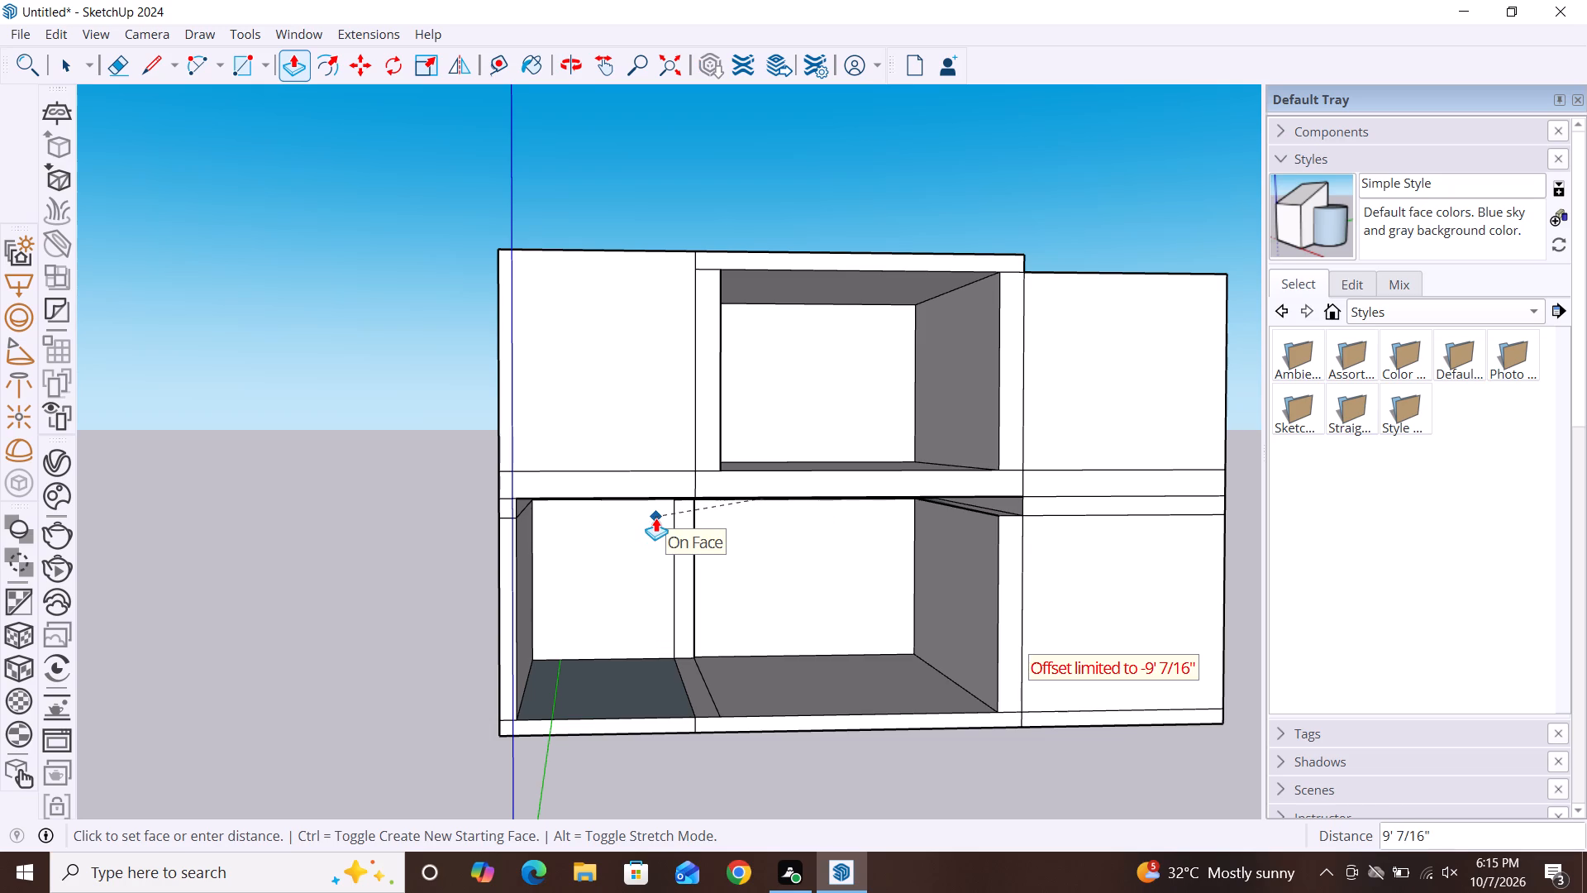
pyautogui.moveTo(655, 518); pyautogui.dragTo(679, 419, button='middle')
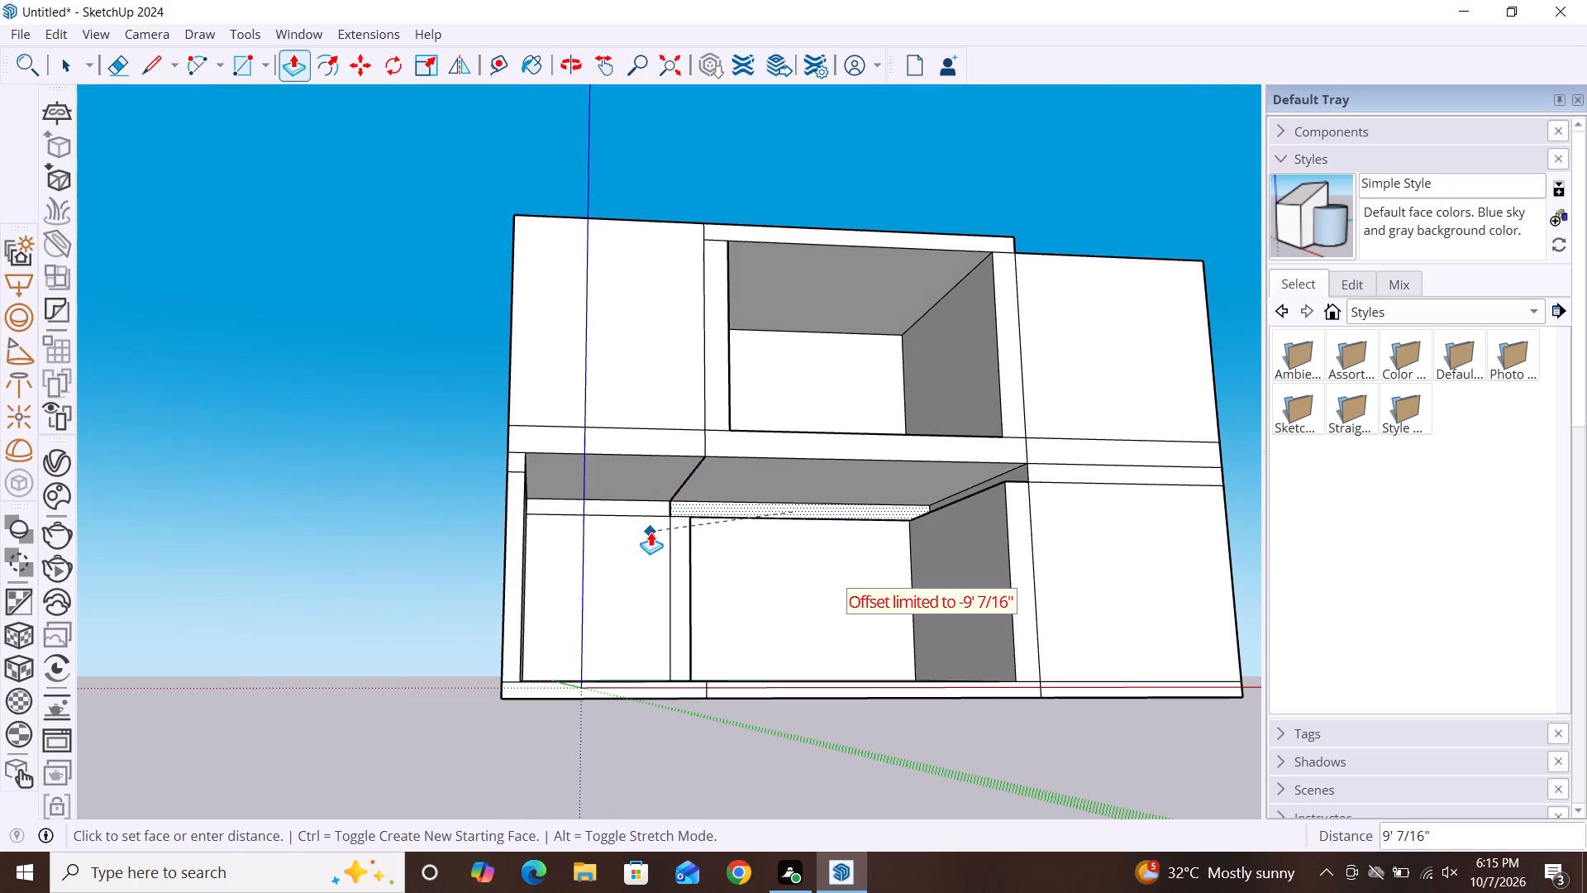
pyautogui.doubleClick(651, 532)
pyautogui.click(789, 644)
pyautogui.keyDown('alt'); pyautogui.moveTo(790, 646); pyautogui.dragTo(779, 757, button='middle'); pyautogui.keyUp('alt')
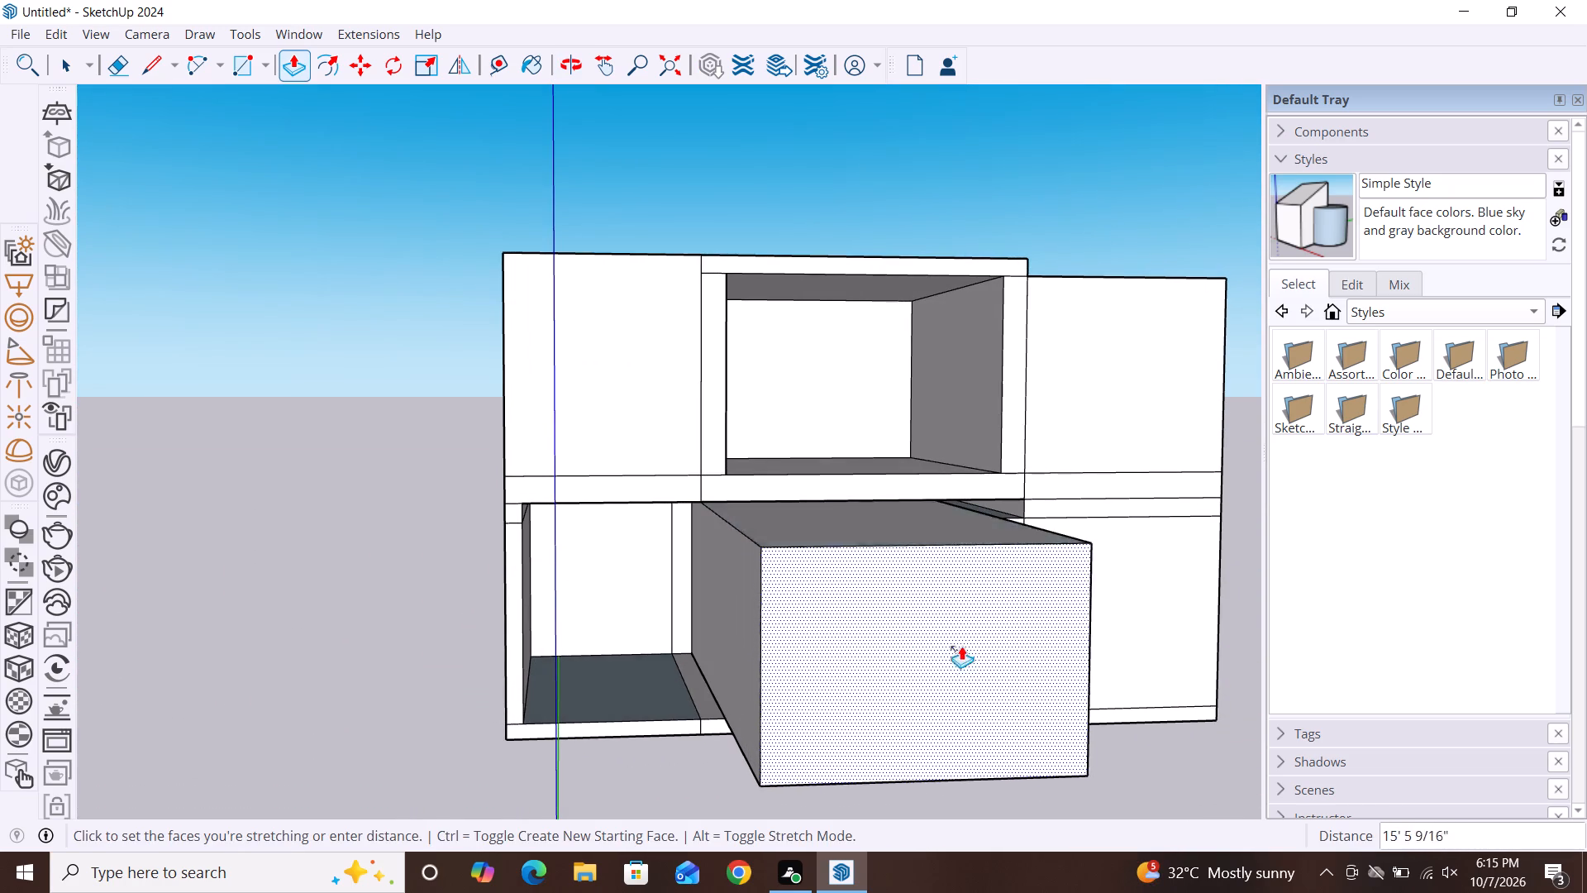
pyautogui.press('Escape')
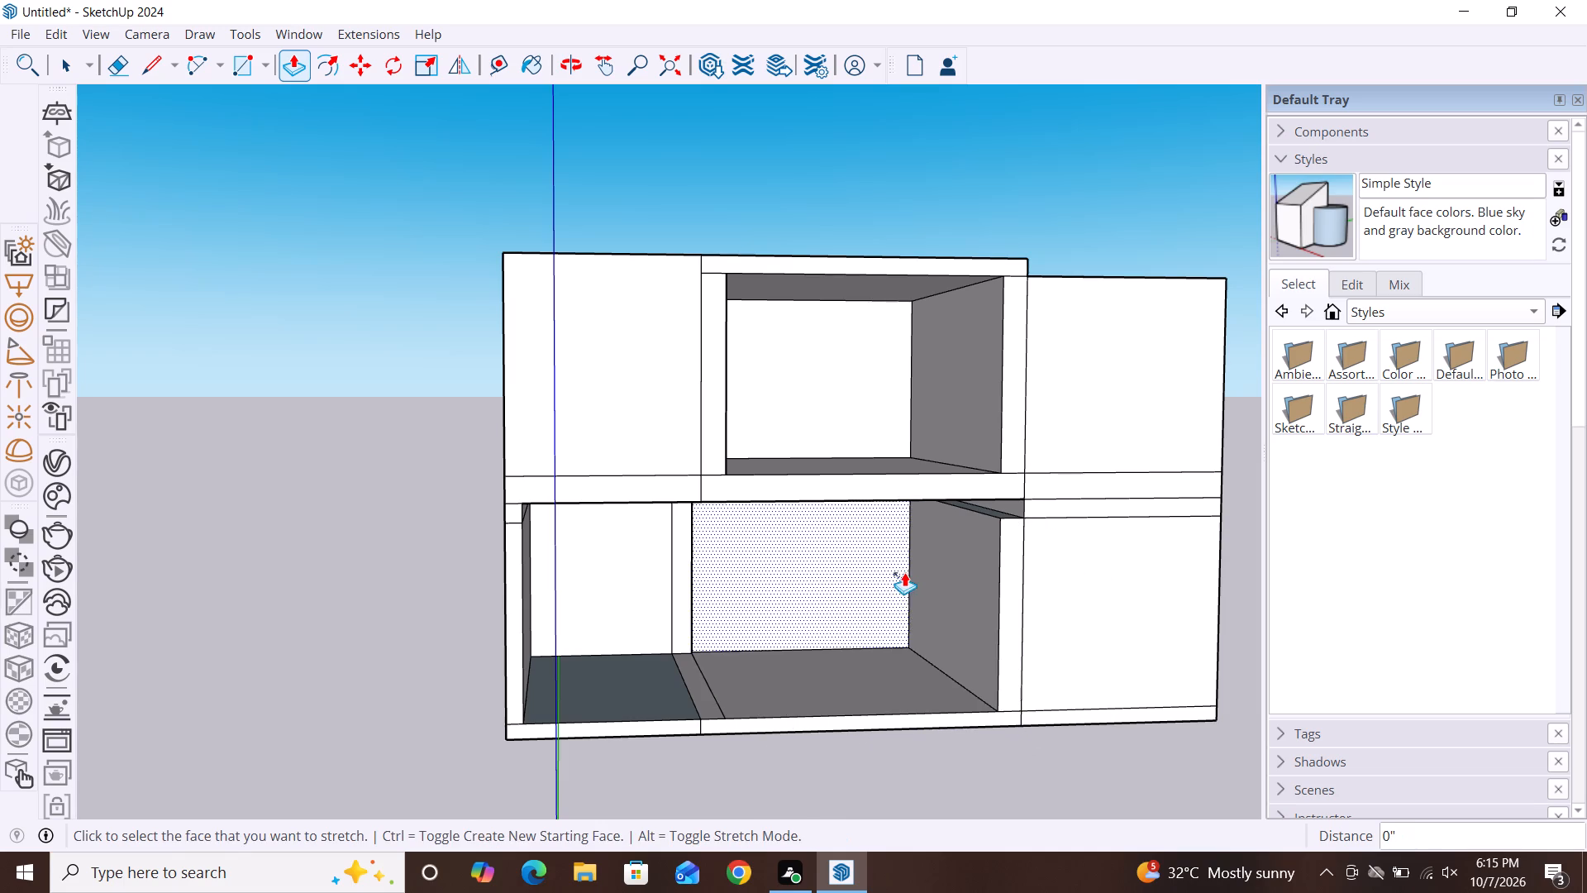
# Push/Pull the front face of the wall between the lower room and the lower right block back 9' 7/16".
pyautogui.moveTo(908, 603); pyautogui.dragTo(787, 614, button='middle')
pyautogui.press('space')
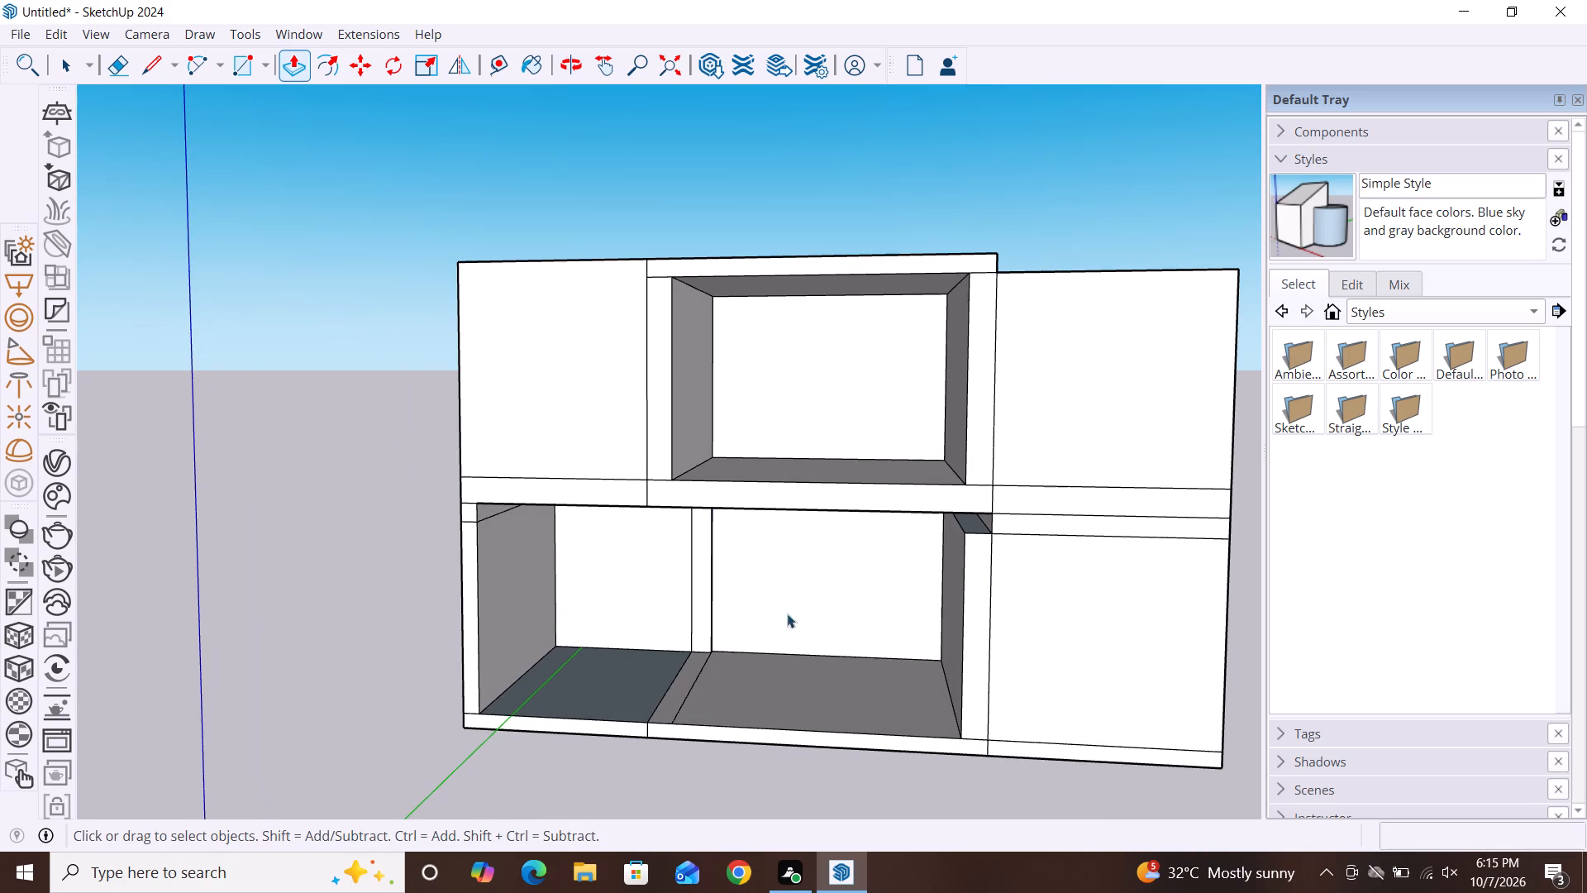
pyautogui.moveTo(857, 660); pyautogui.dragTo(967, 633, button='middle')
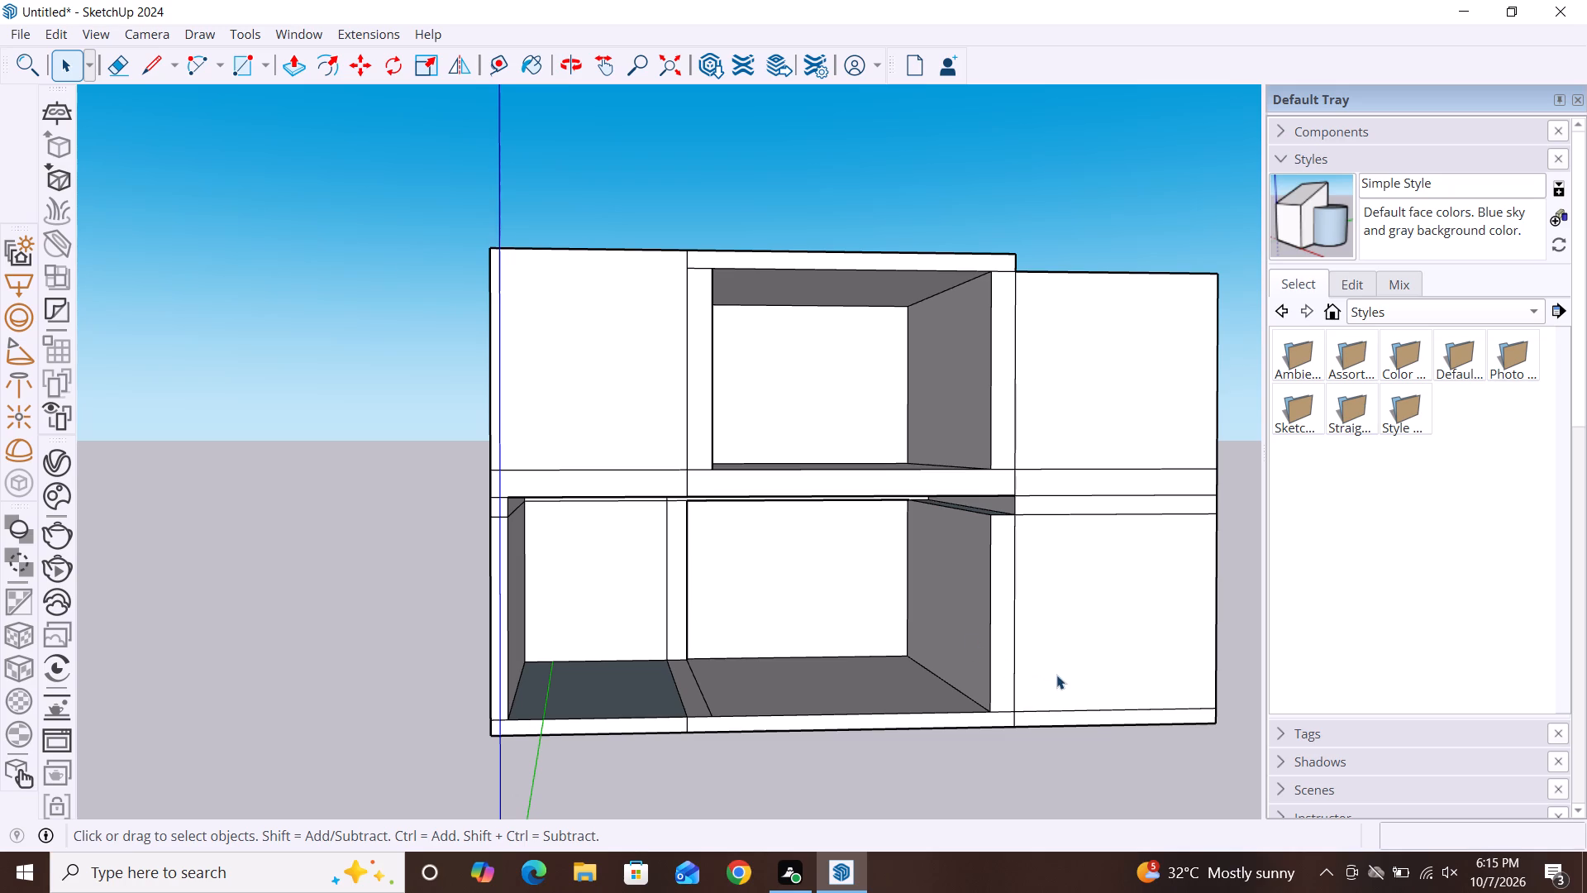
pyautogui.press('p')
pyautogui.click(1010, 672)
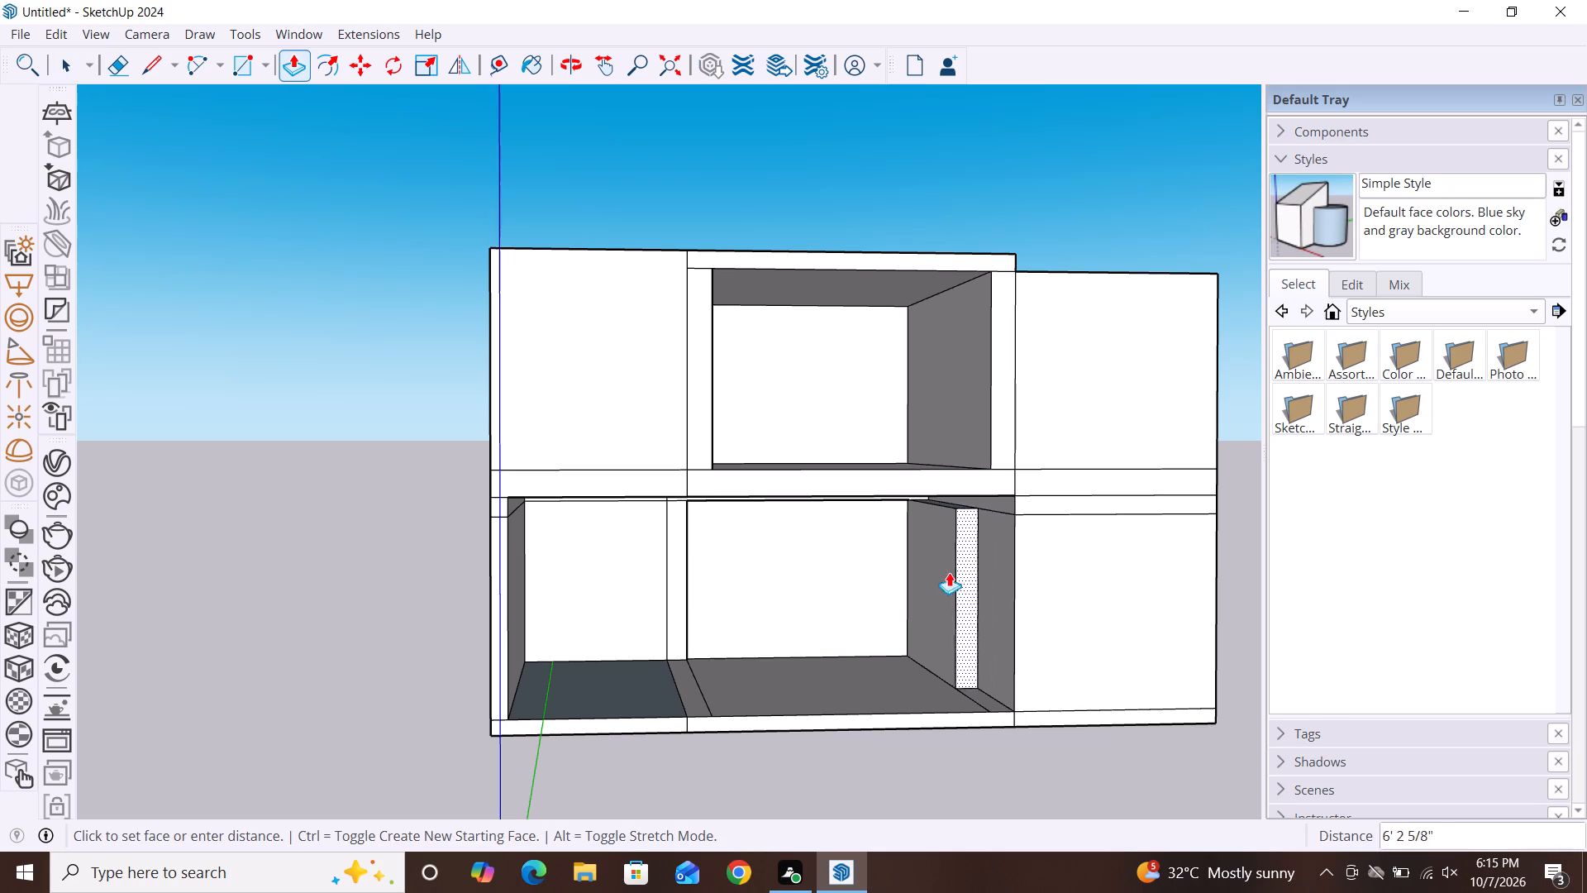
pyautogui.click(876, 556)
pyautogui.scroll(2, 932, 618)
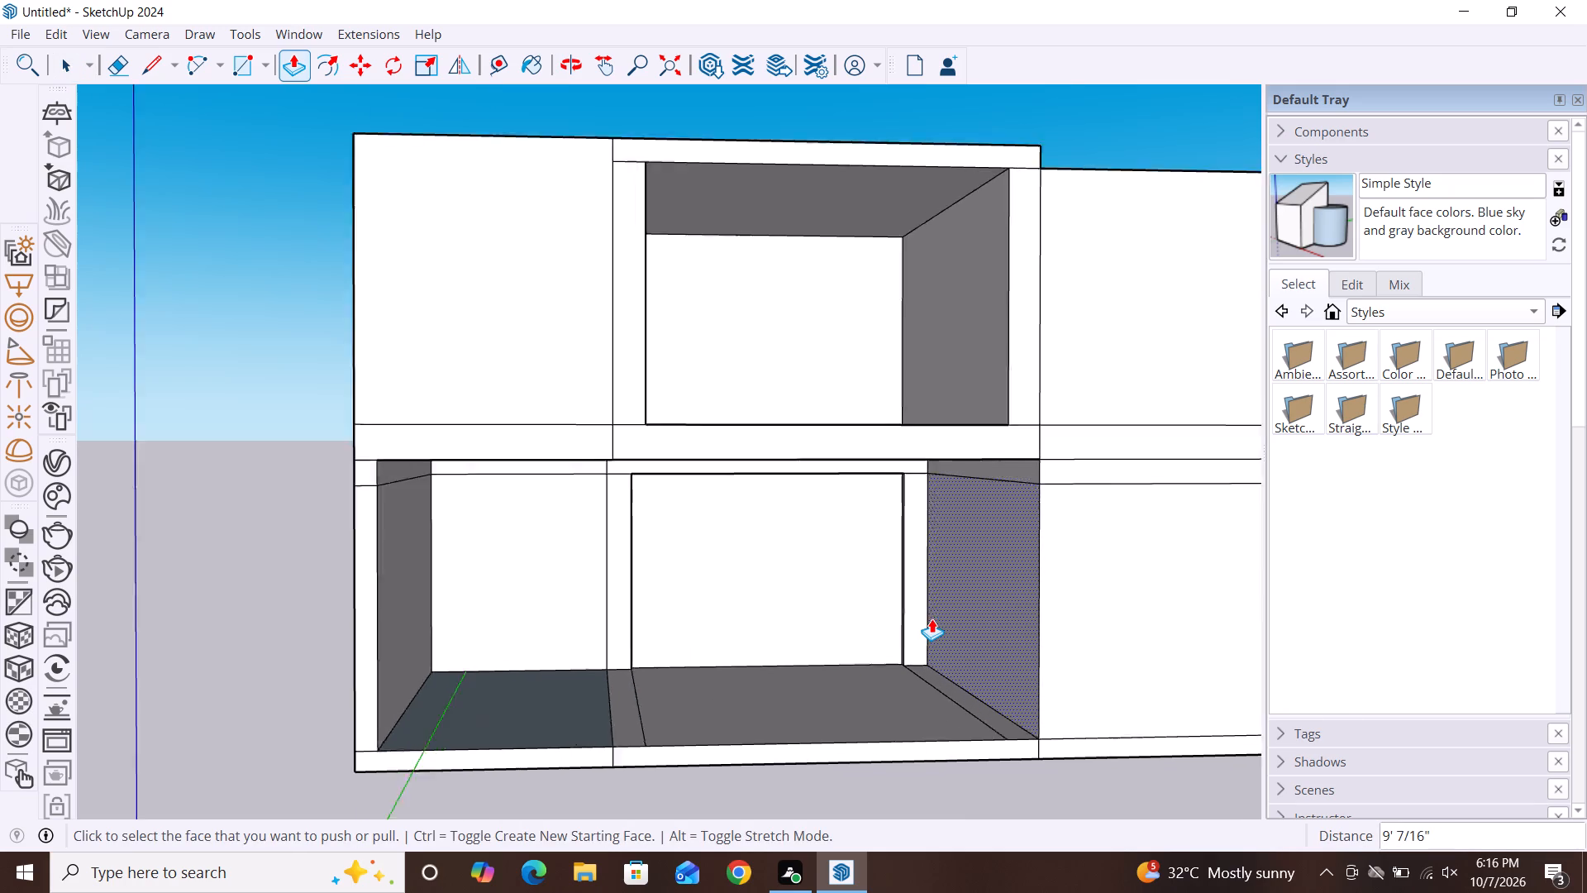
pyautogui.scroll(3, 932, 618)
pyautogui.press('space')
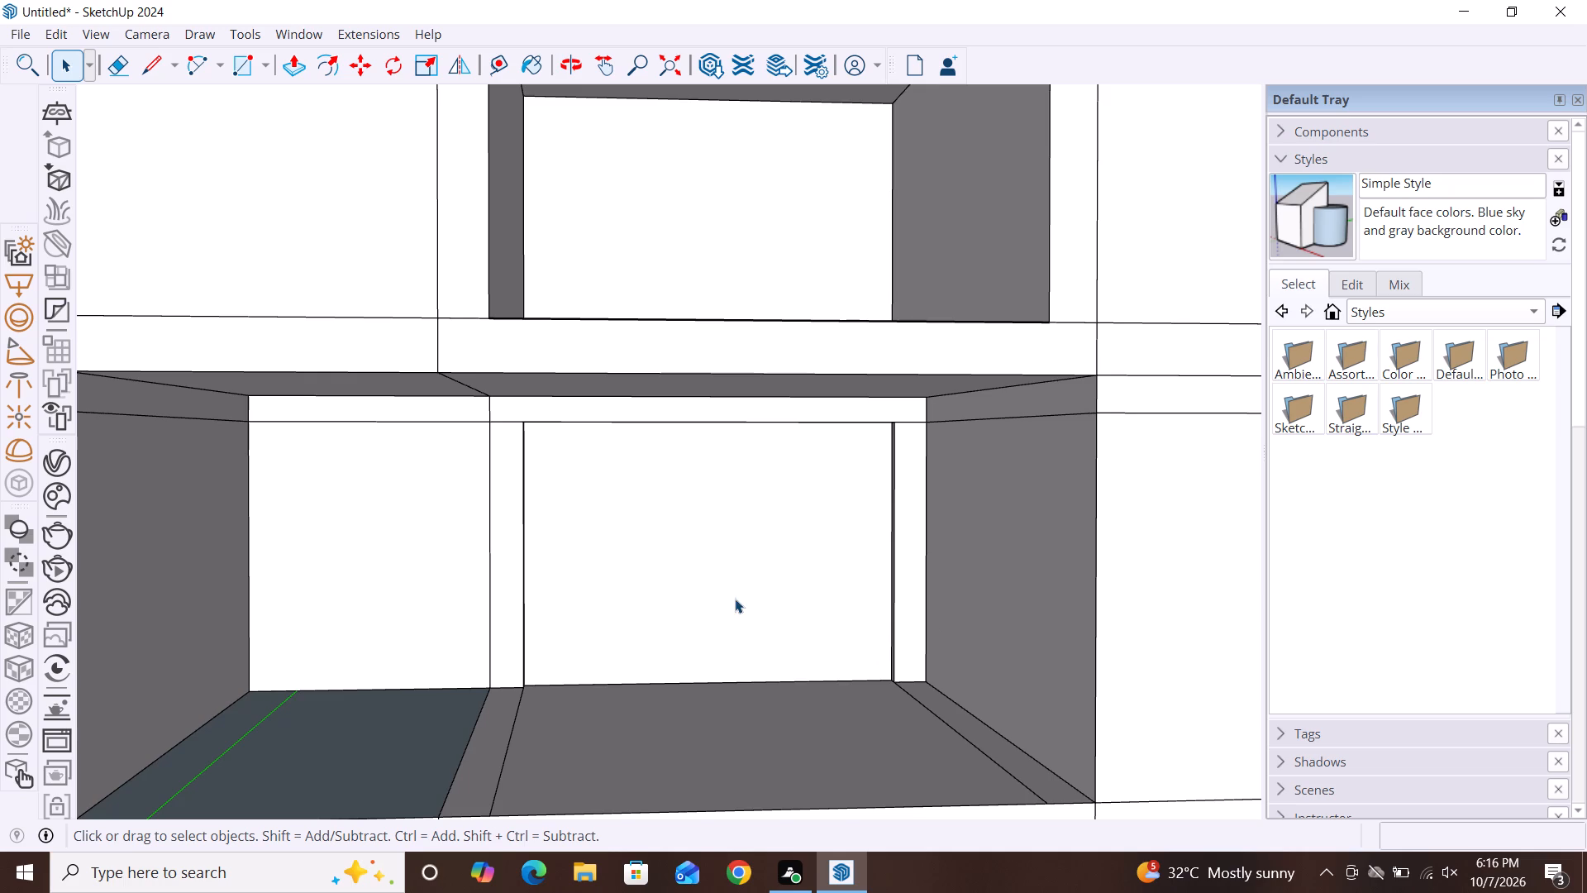
# Examine the widened recess across the lower storey and its walls from the front and both sides.
pyautogui.scroll(-2, 730, 578)
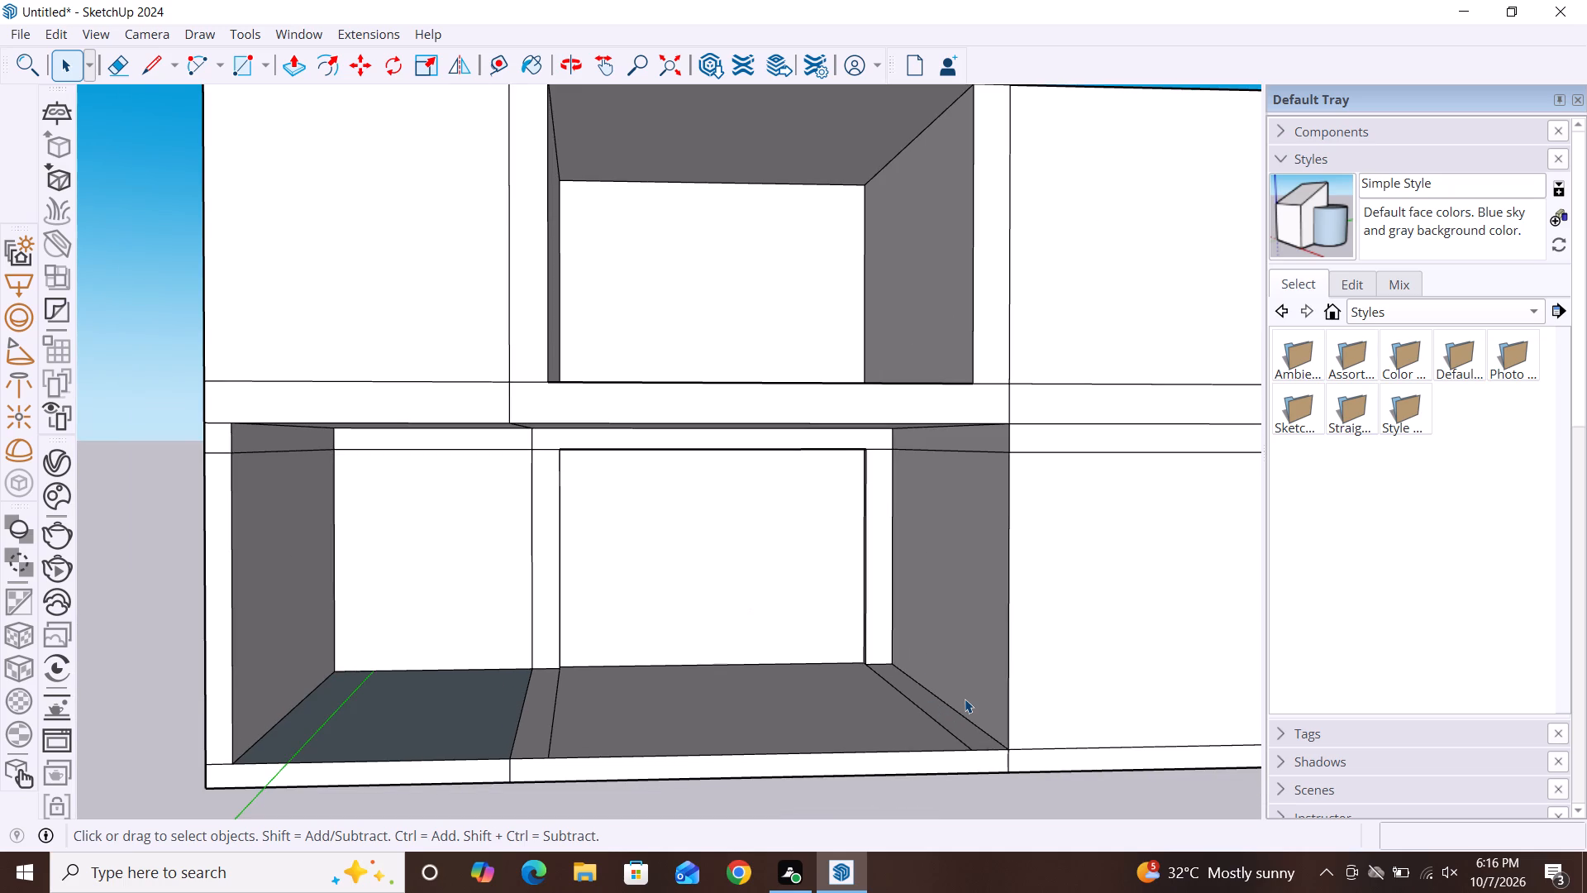
pyautogui.moveTo(1019, 745); pyautogui.dragTo(893, 726, button='middle')
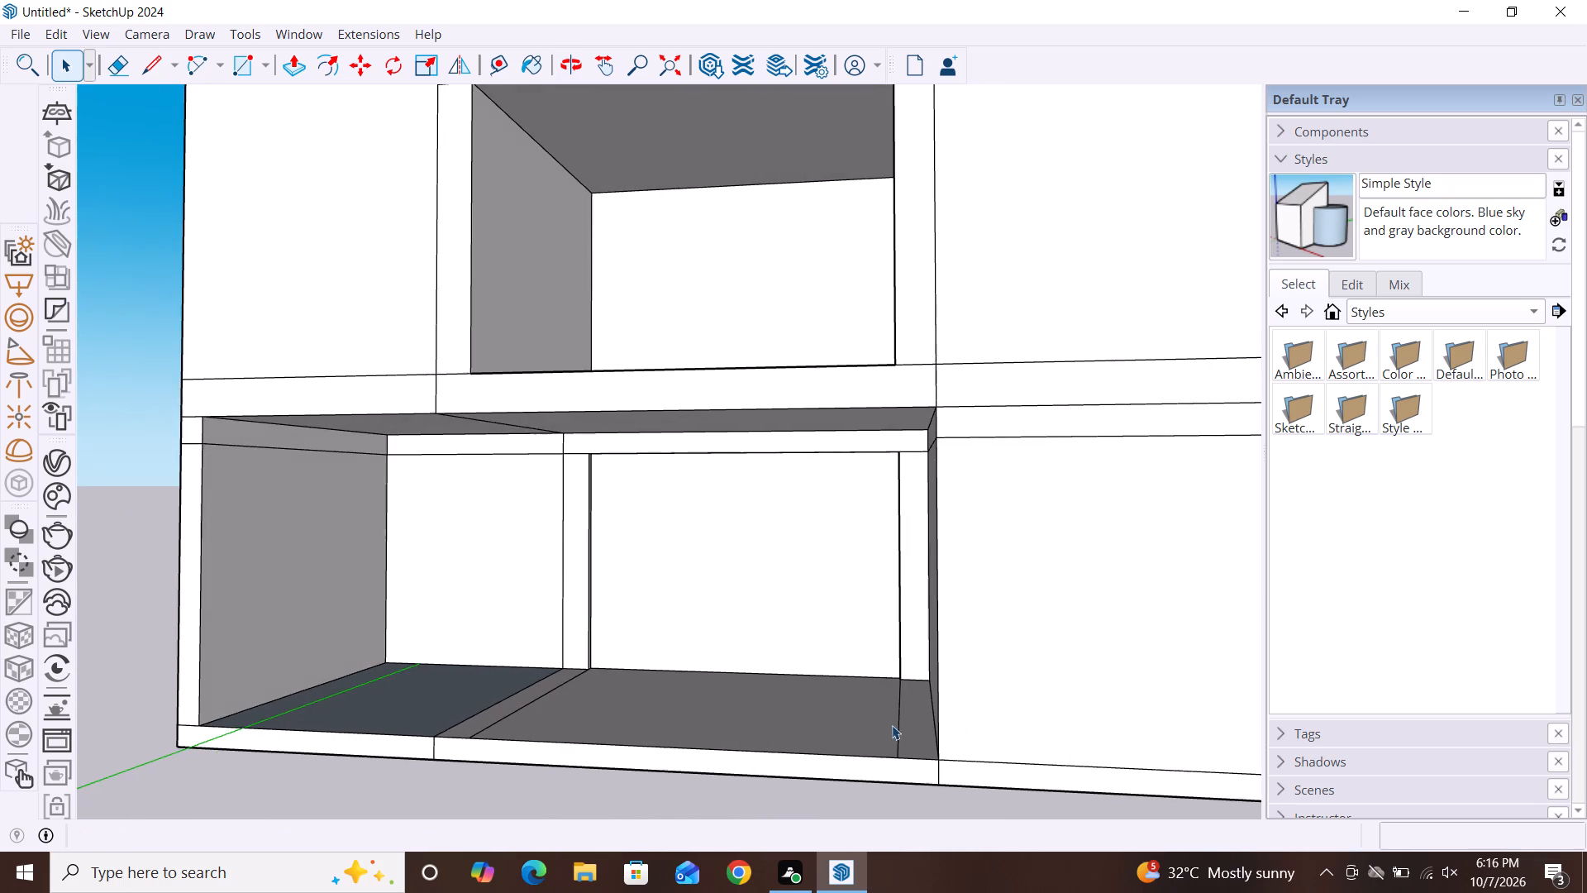
pyautogui.scroll(-3, 892, 389)
pyautogui.moveTo(904, 789); pyautogui.dragTo(1161, 801, button='middle')
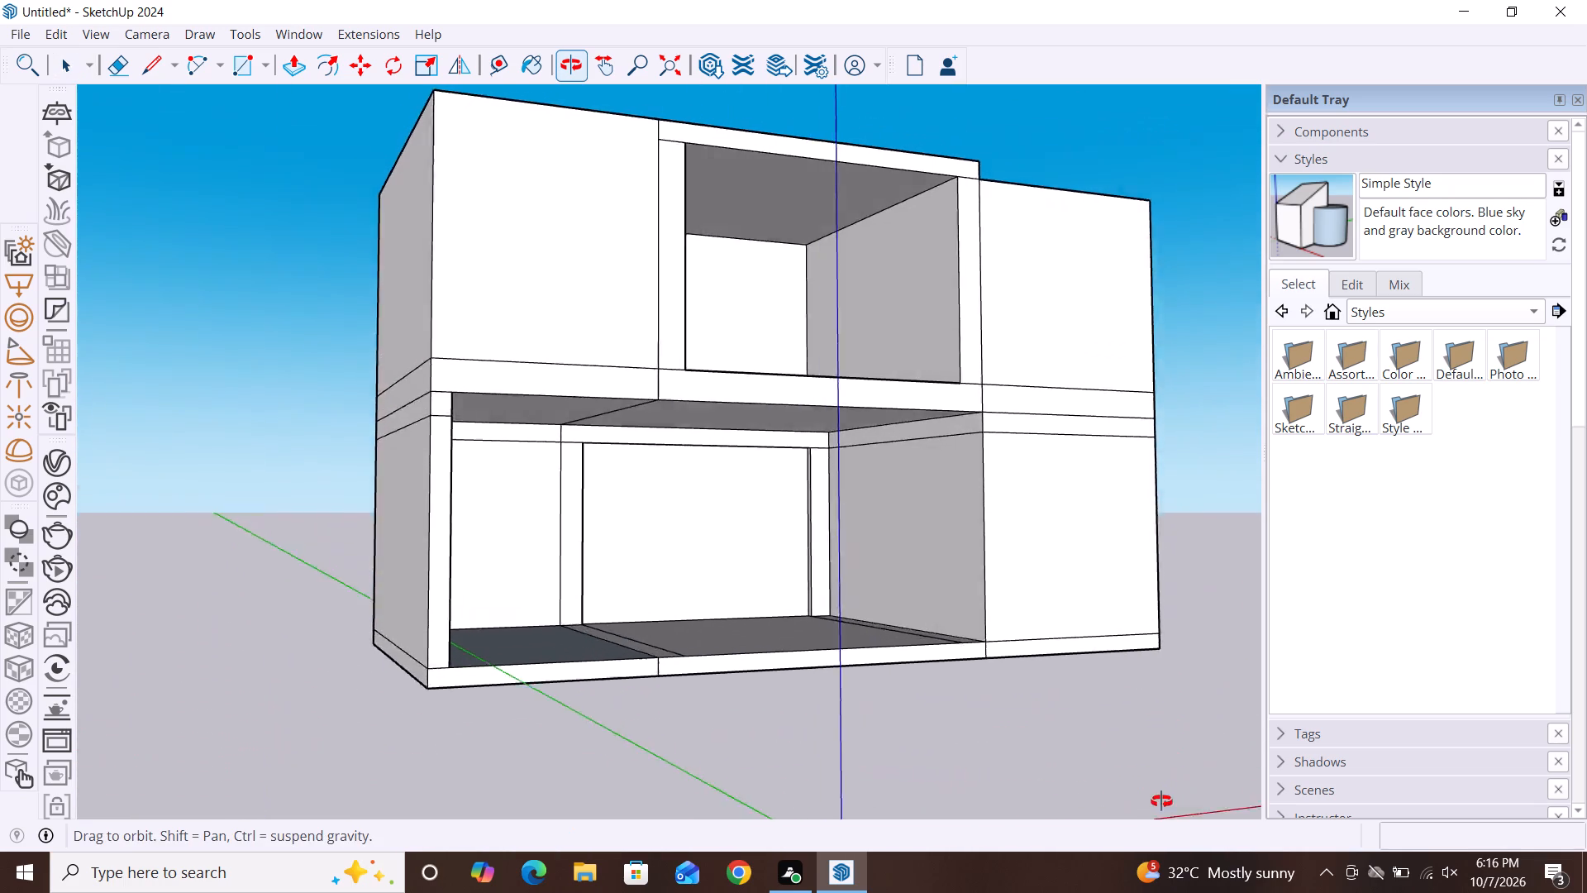
pyautogui.moveTo(1161, 801); pyautogui.dragTo(1067, 820, button='middle')
pyautogui.moveTo(919, 519); pyautogui.dragTo(915, 560, button='middle')
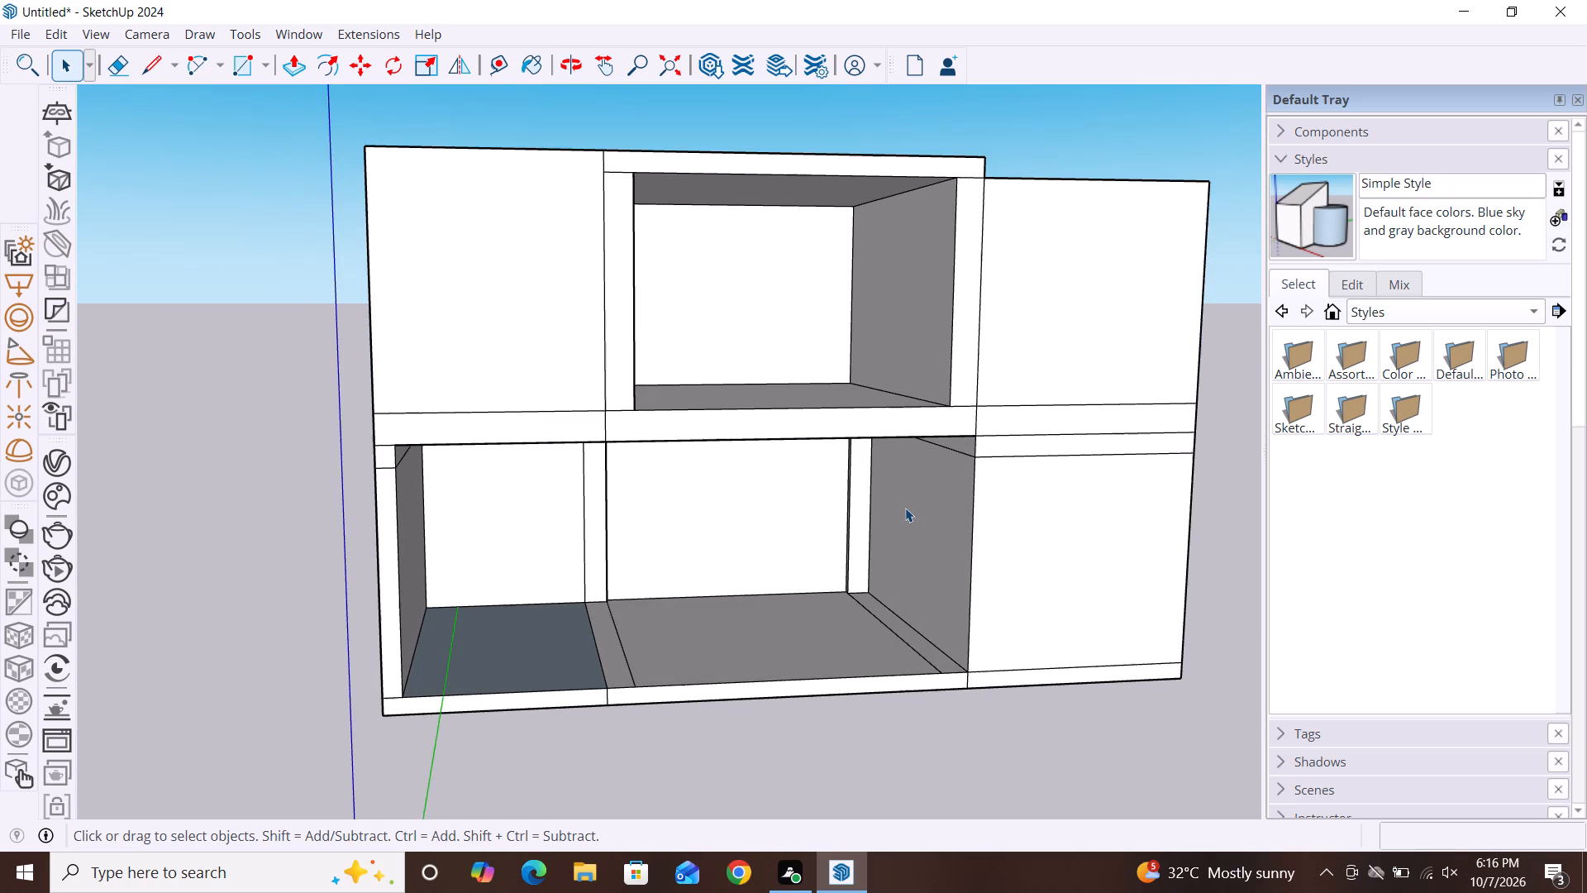
pyautogui.moveTo(918, 573); pyautogui.dragTo(889, 582, button='middle')
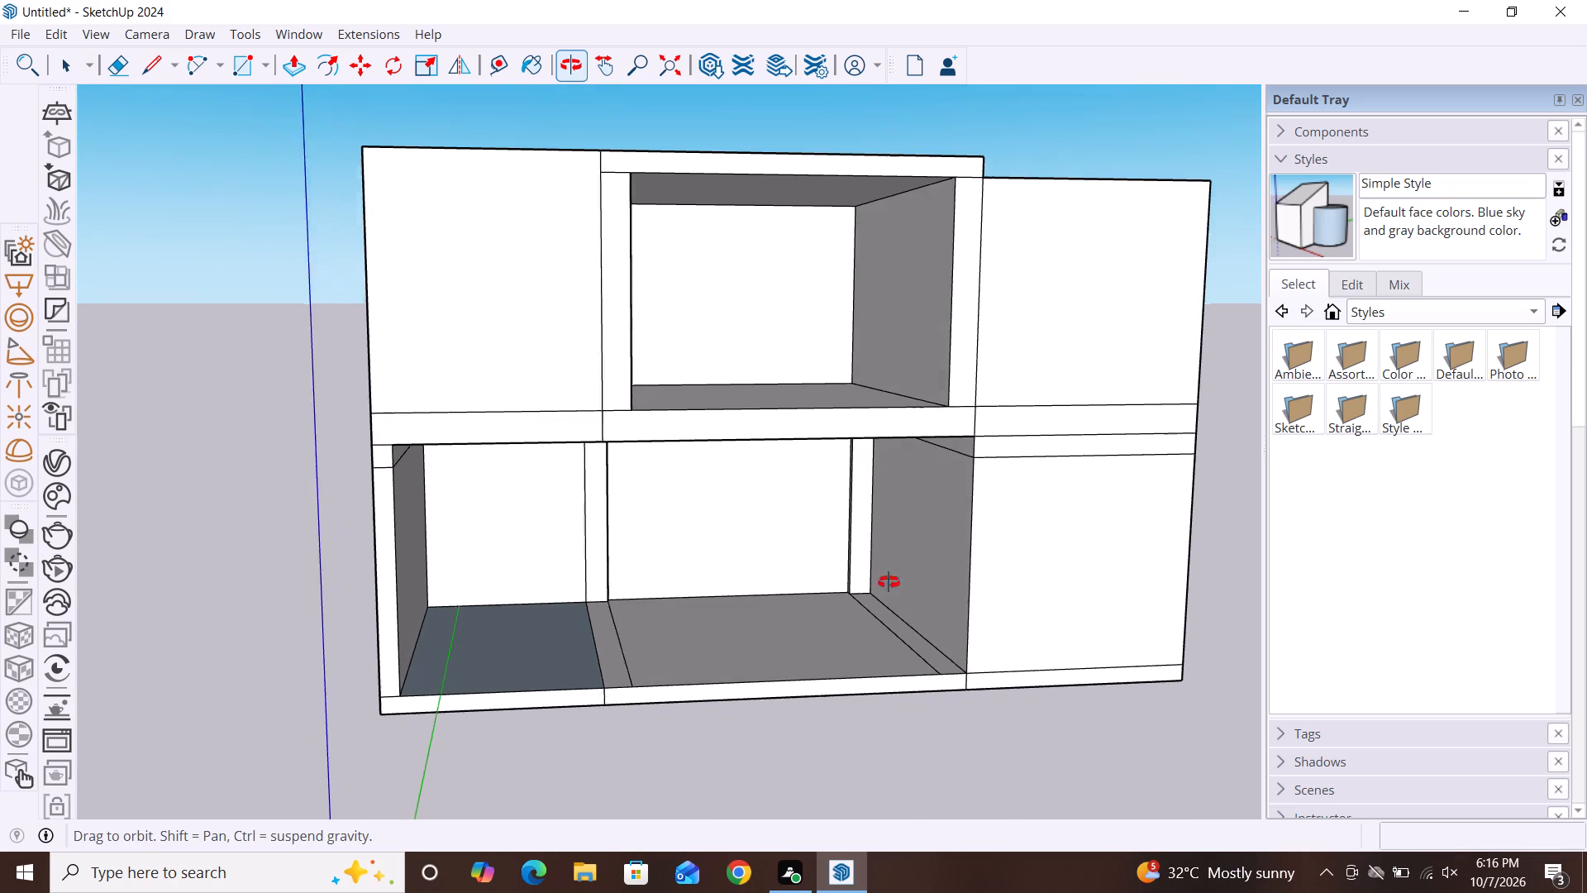
# Delete the short dividing edge that crosses the ceiling of the wide lower recess.
pyautogui.moveTo(889, 582); pyautogui.dragTo(857, 590, button='middle')
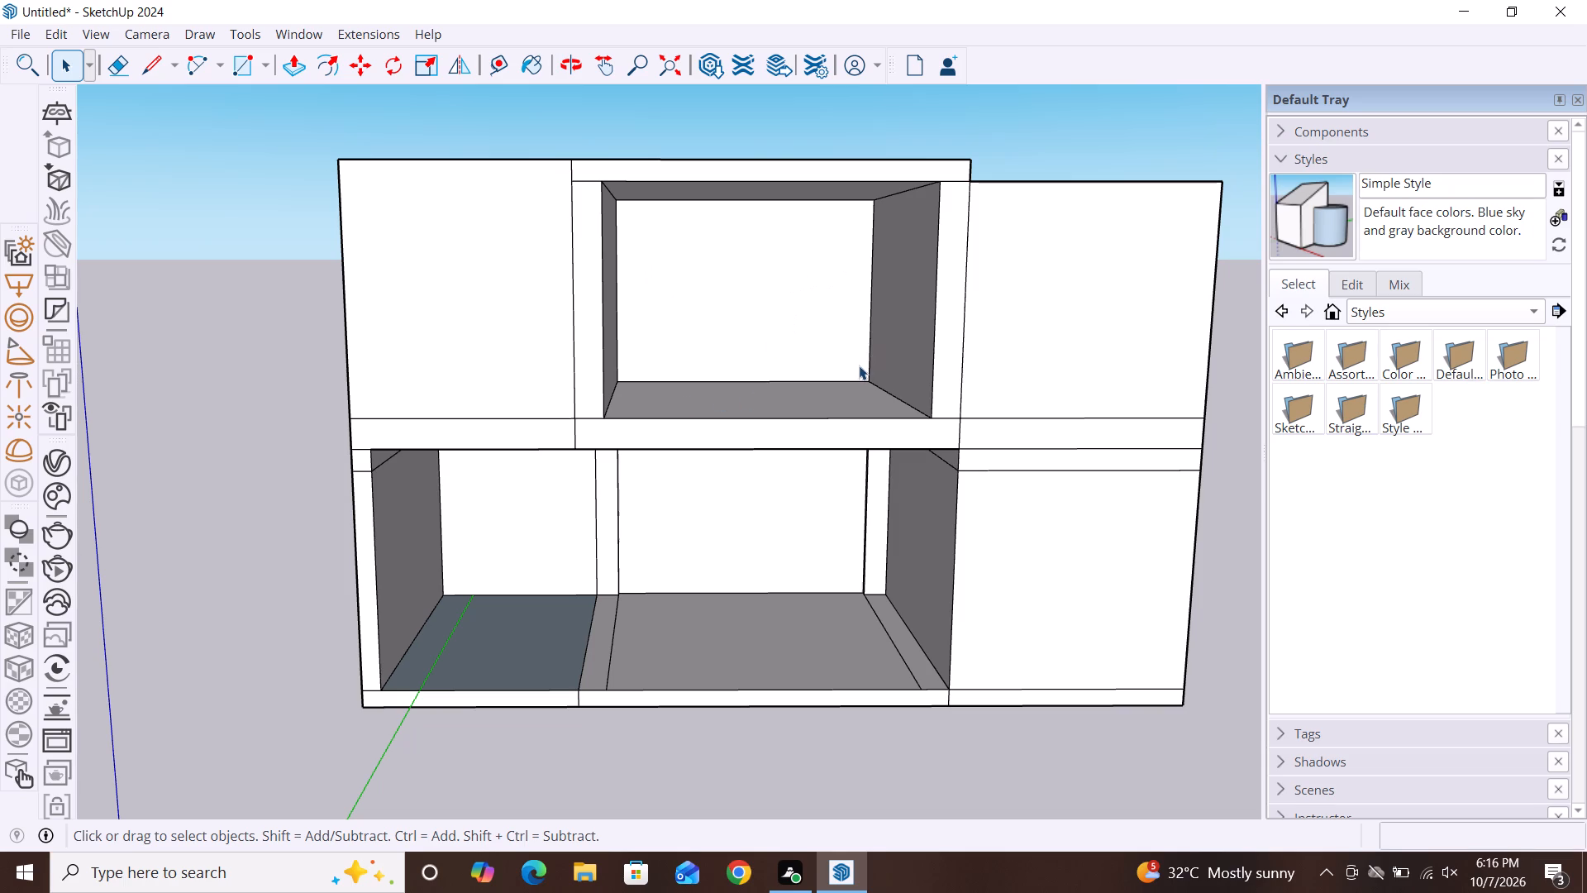
pyautogui.scroll(-3, 859, 355)
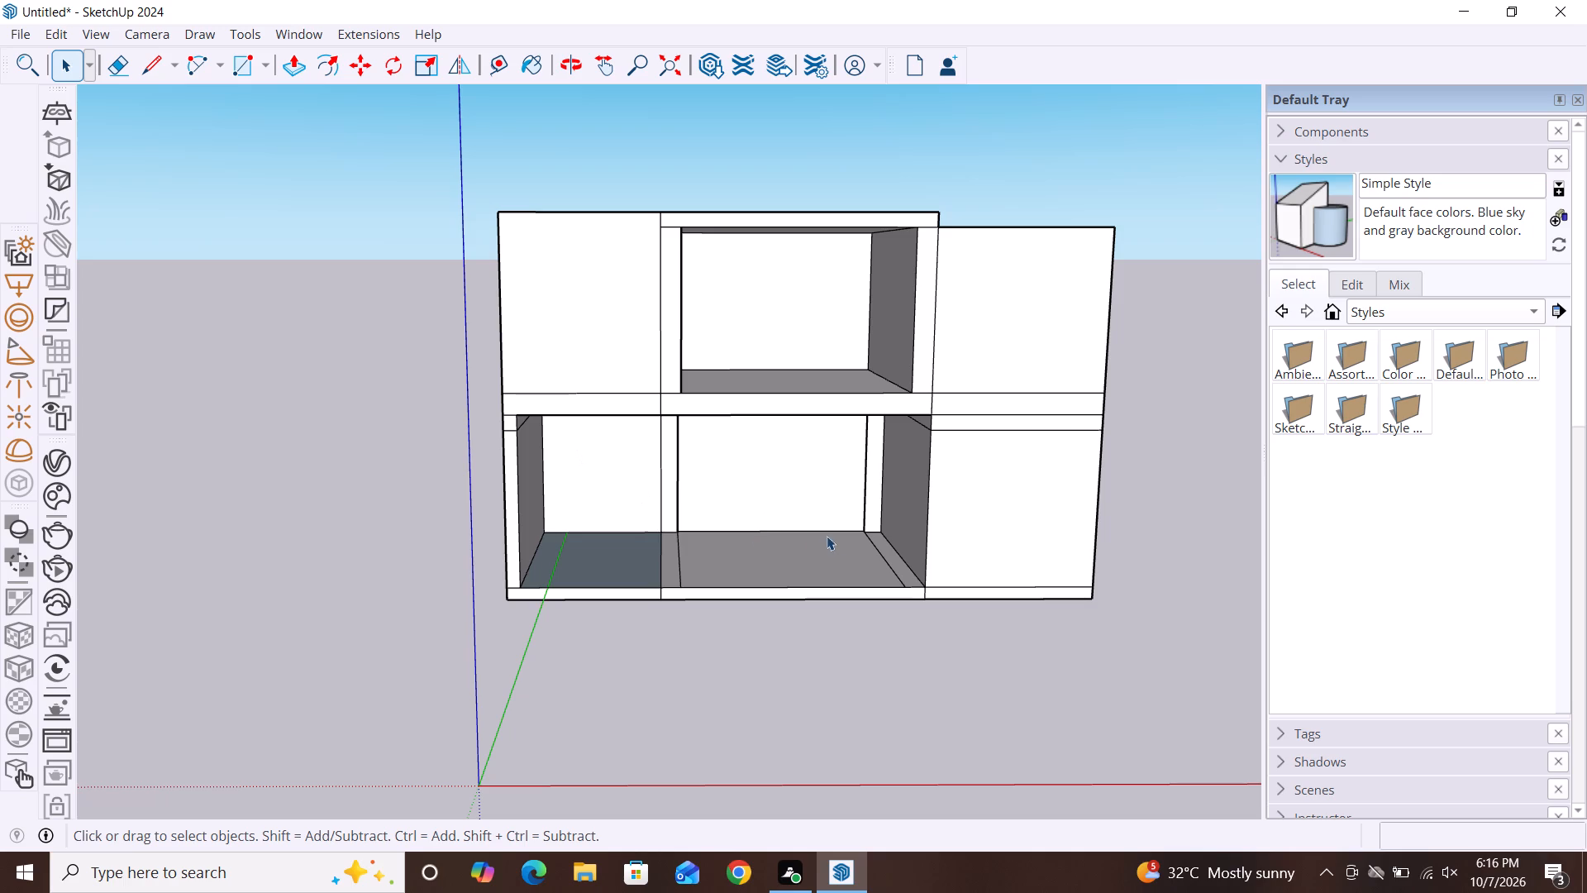
pyautogui.moveTo(840, 535); pyautogui.dragTo(859, 479, button='middle')
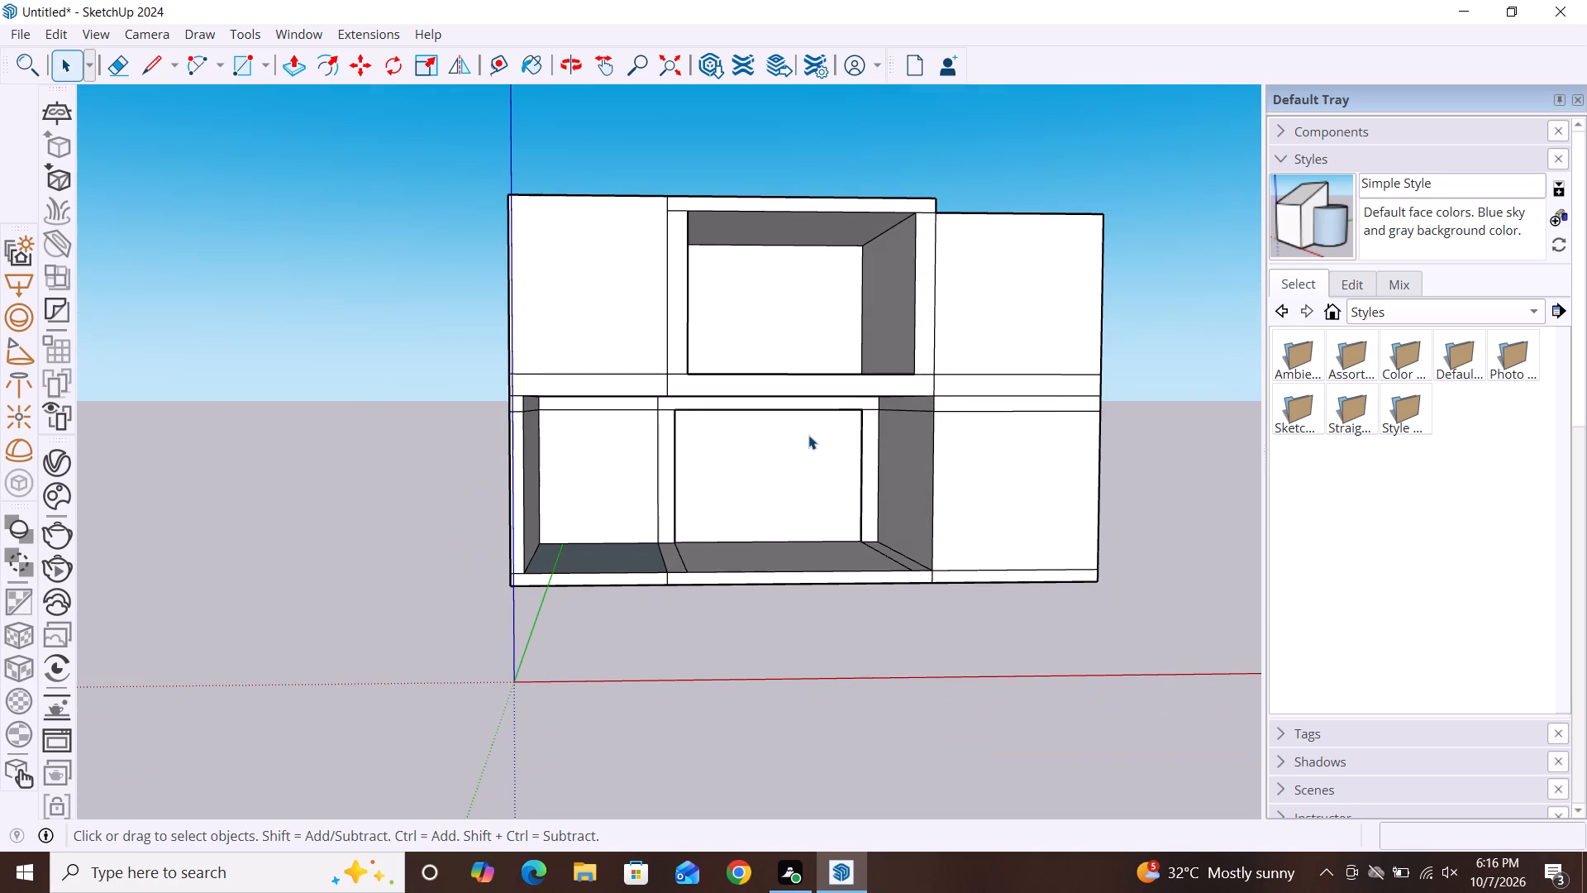
pyautogui.scroll(4, 808, 435)
pyautogui.scroll(-3, 808, 447)
pyautogui.scroll(6, 804, 469)
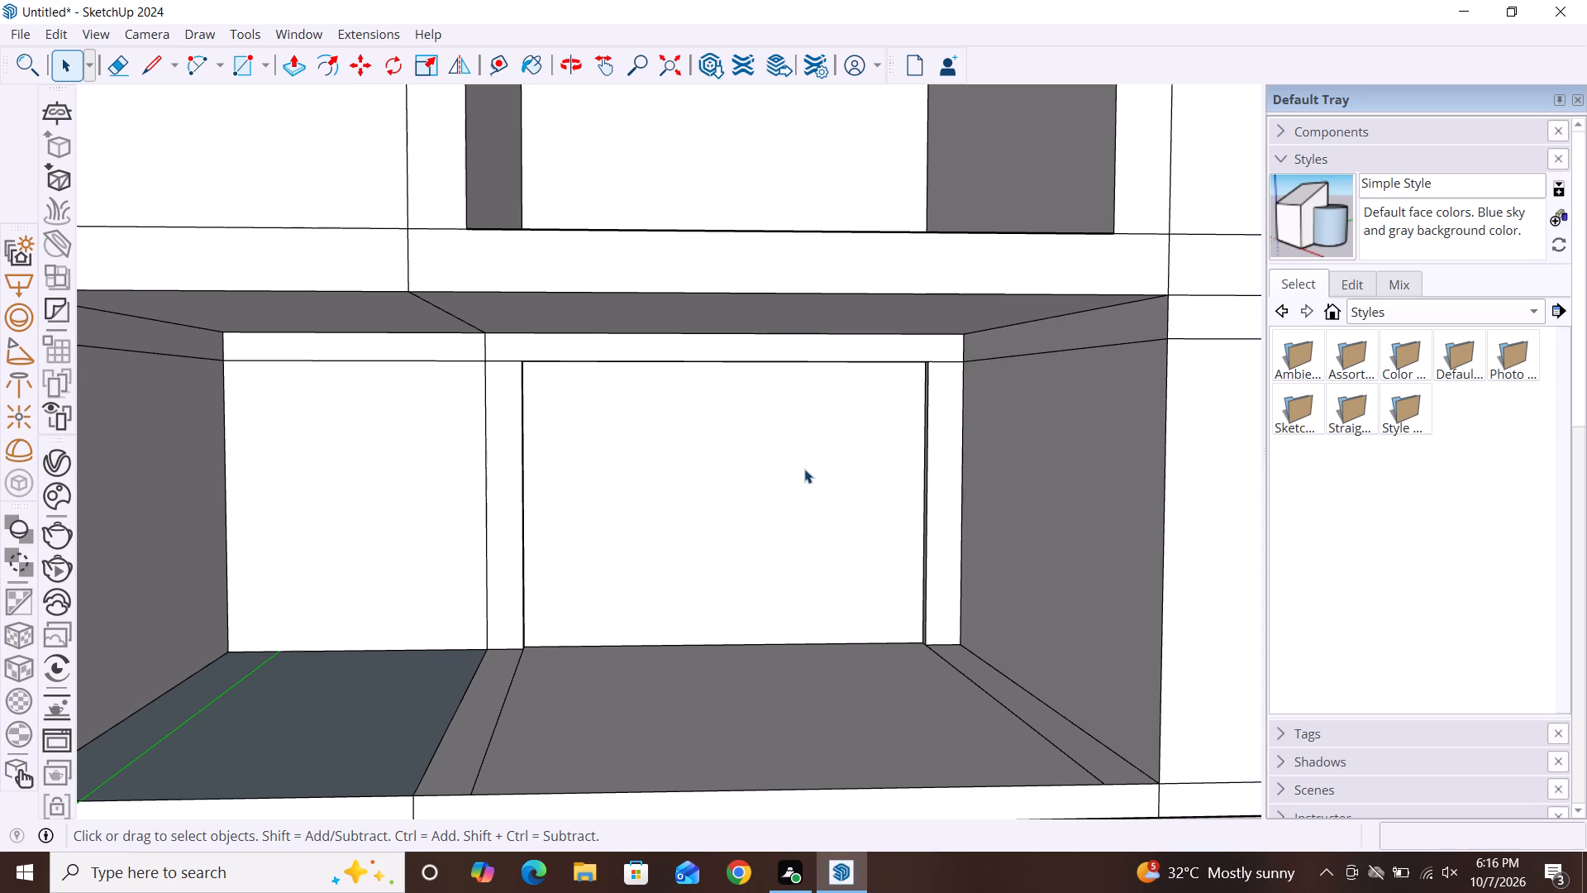
pyautogui.scroll(-3, 818, 276)
pyautogui.click(510, 315)
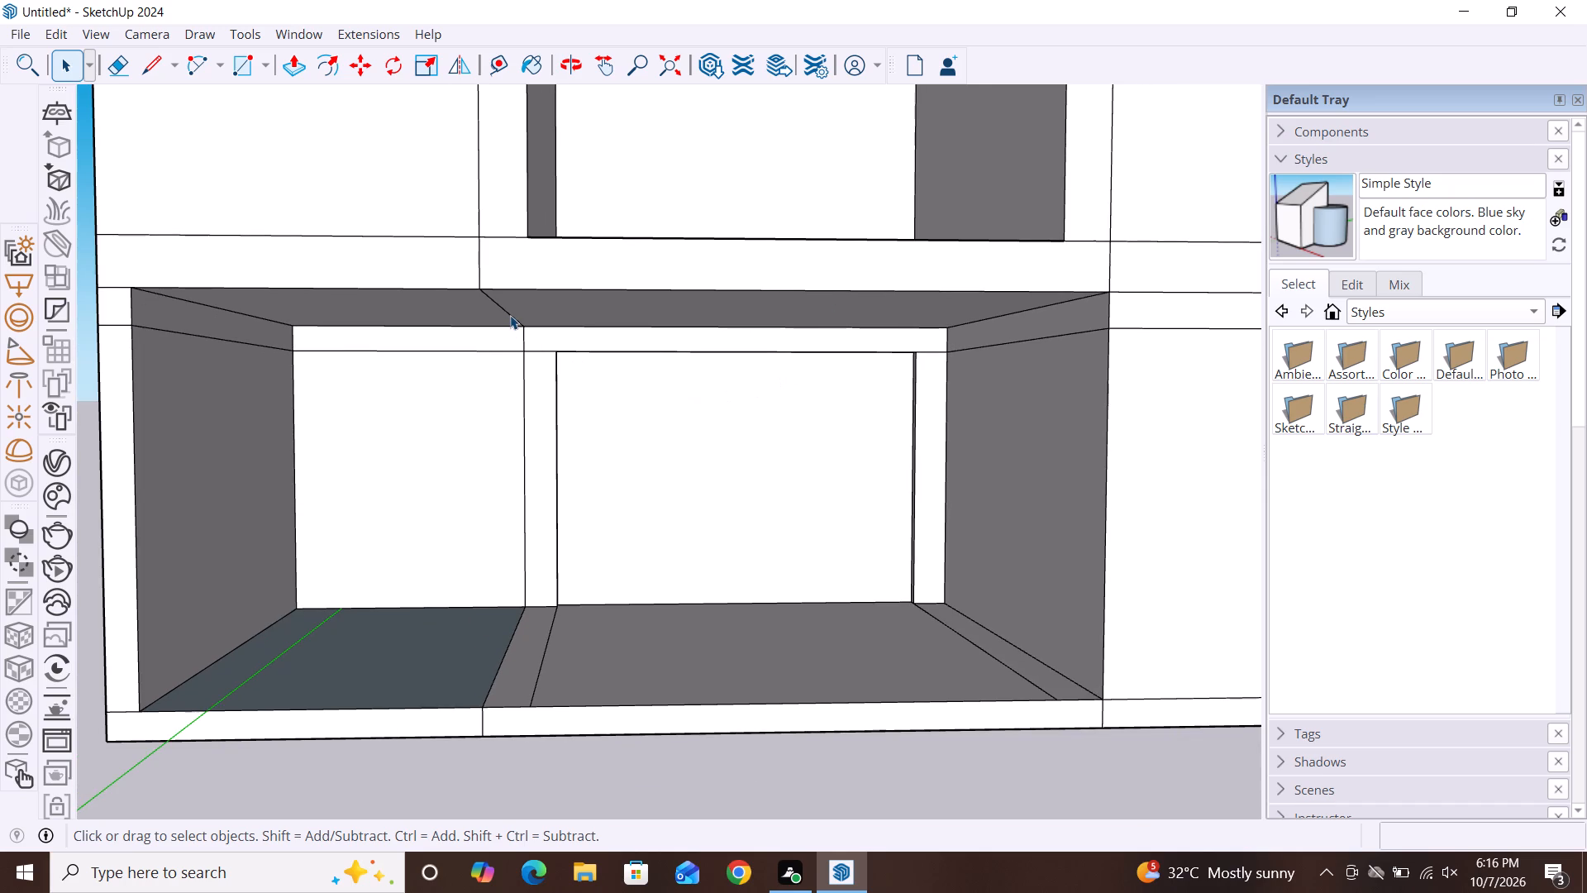
pyautogui.press('Delete')
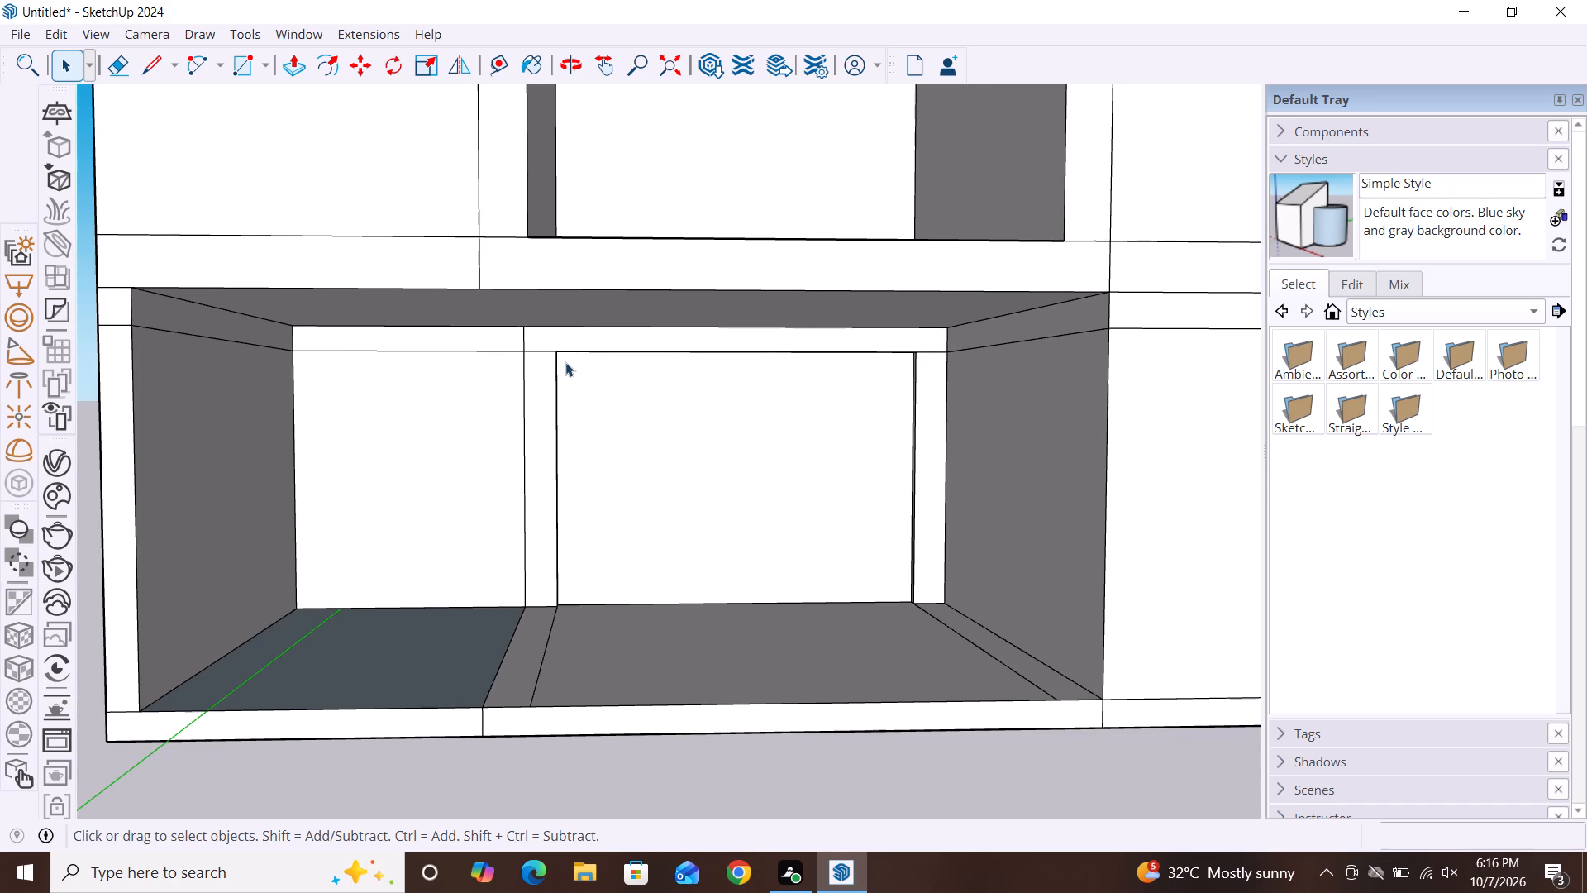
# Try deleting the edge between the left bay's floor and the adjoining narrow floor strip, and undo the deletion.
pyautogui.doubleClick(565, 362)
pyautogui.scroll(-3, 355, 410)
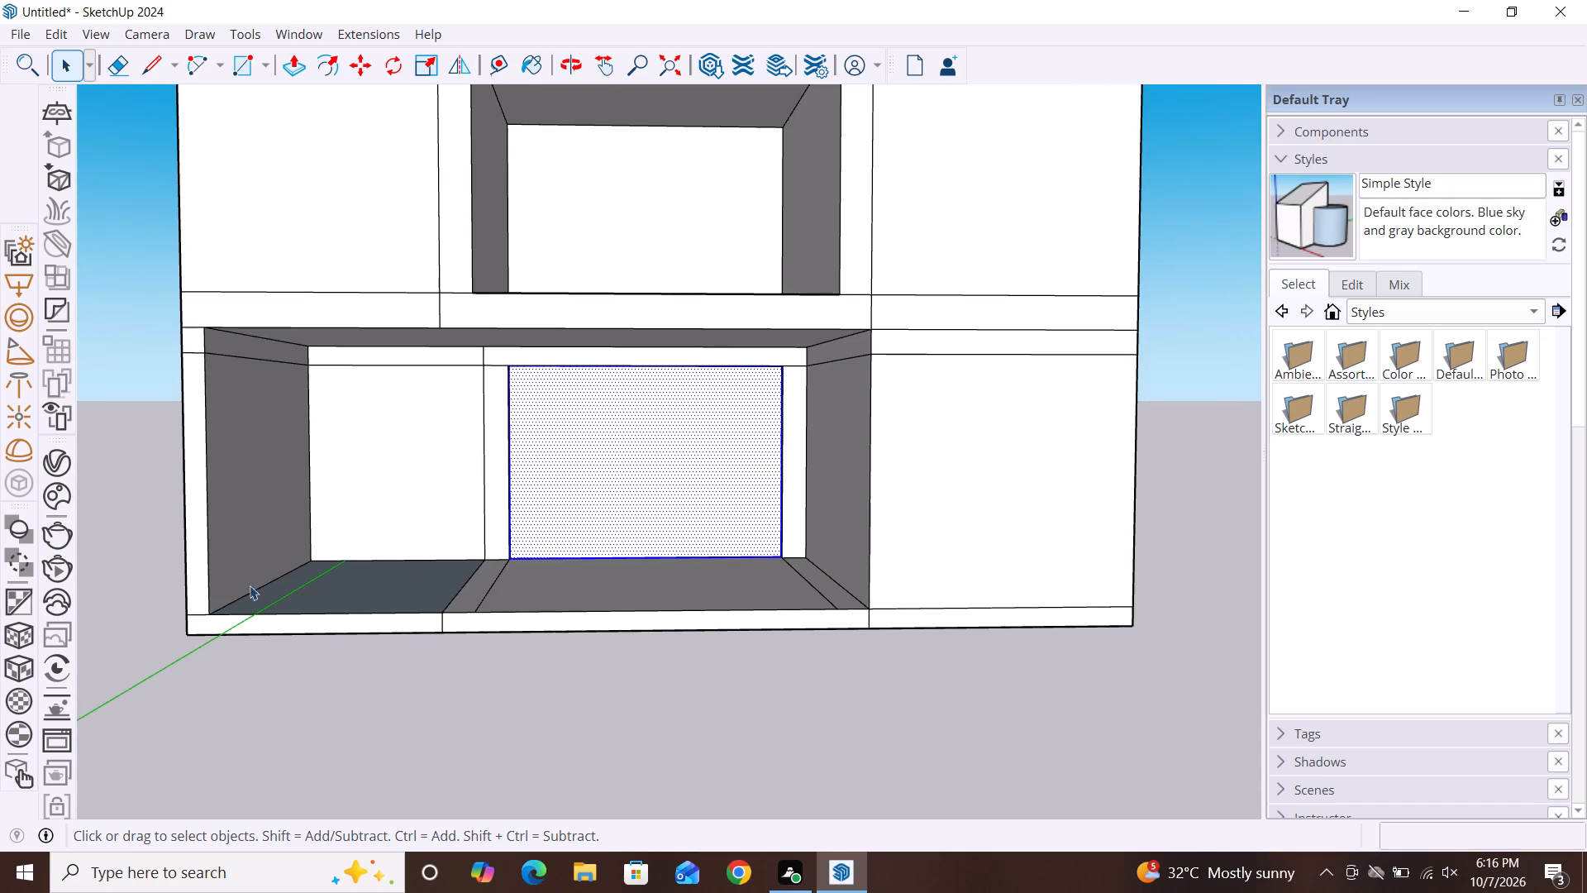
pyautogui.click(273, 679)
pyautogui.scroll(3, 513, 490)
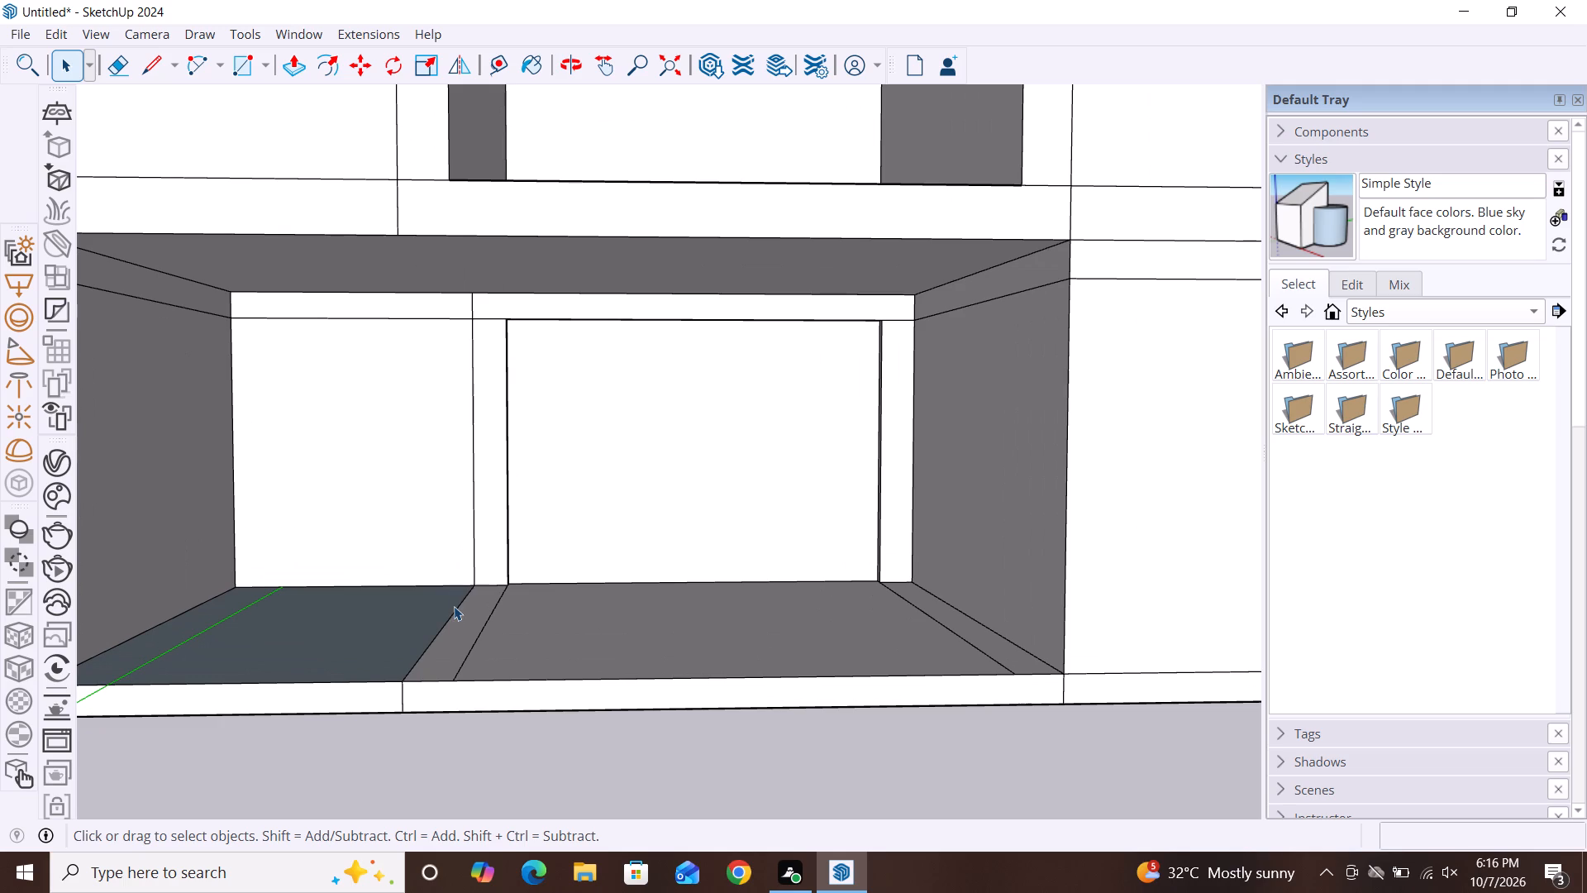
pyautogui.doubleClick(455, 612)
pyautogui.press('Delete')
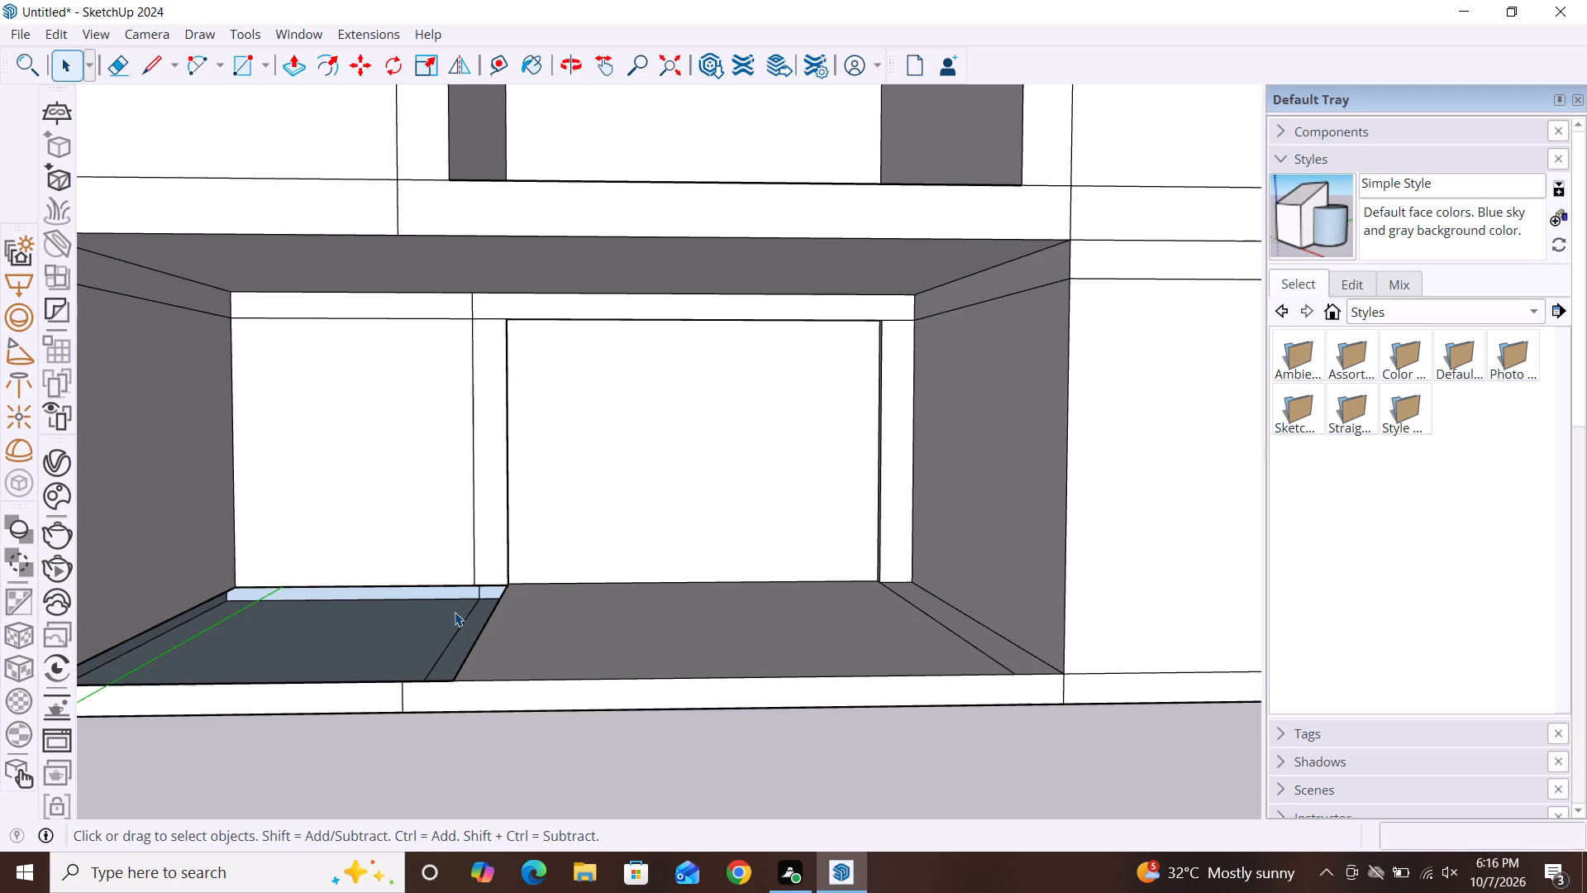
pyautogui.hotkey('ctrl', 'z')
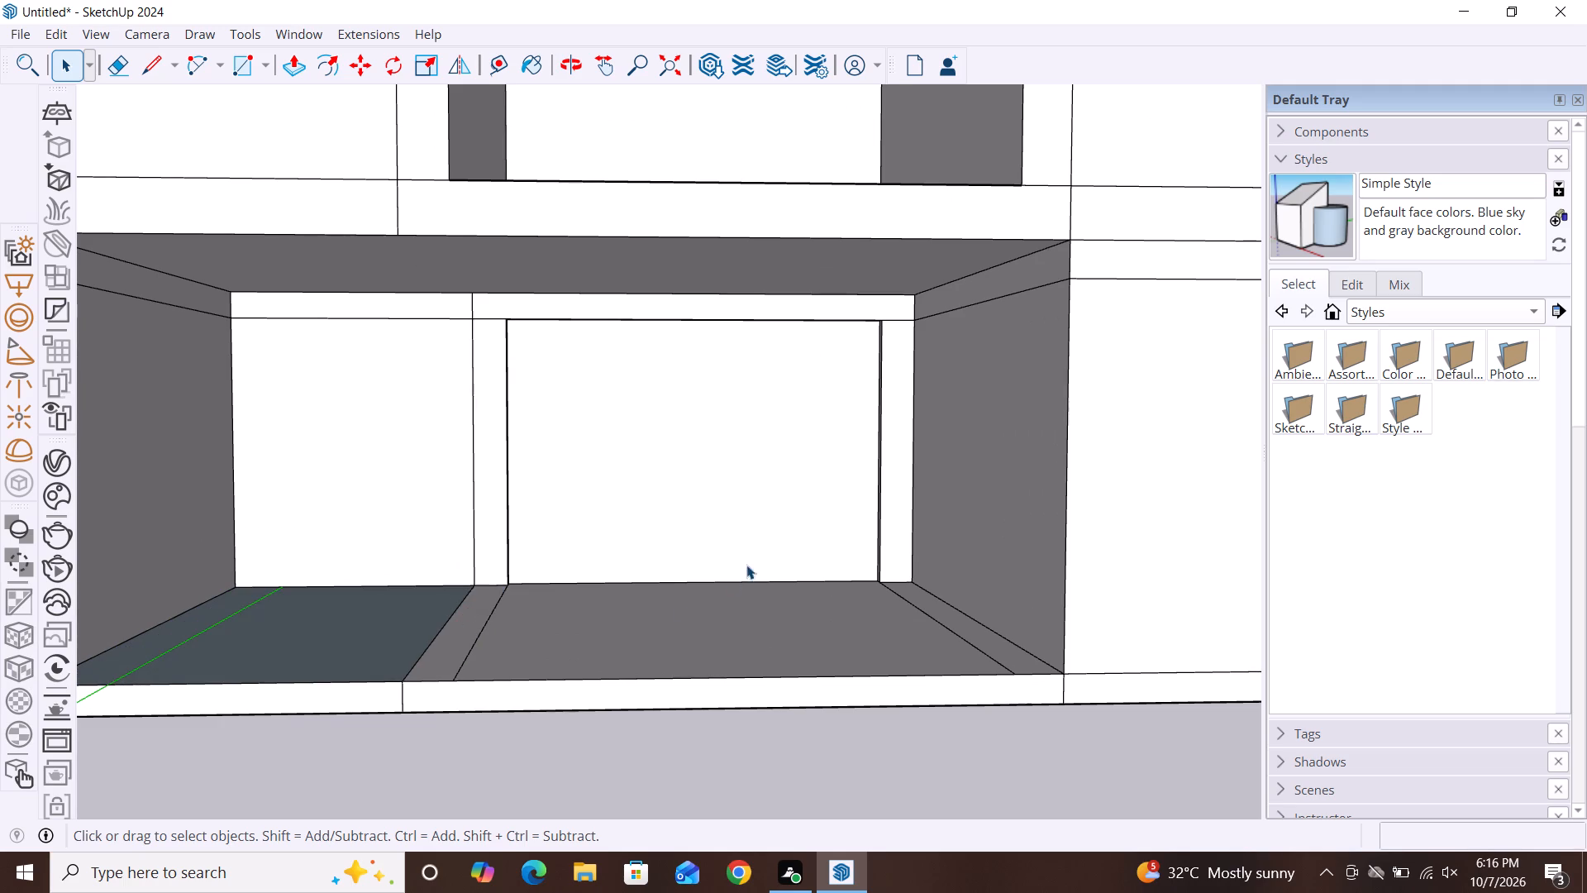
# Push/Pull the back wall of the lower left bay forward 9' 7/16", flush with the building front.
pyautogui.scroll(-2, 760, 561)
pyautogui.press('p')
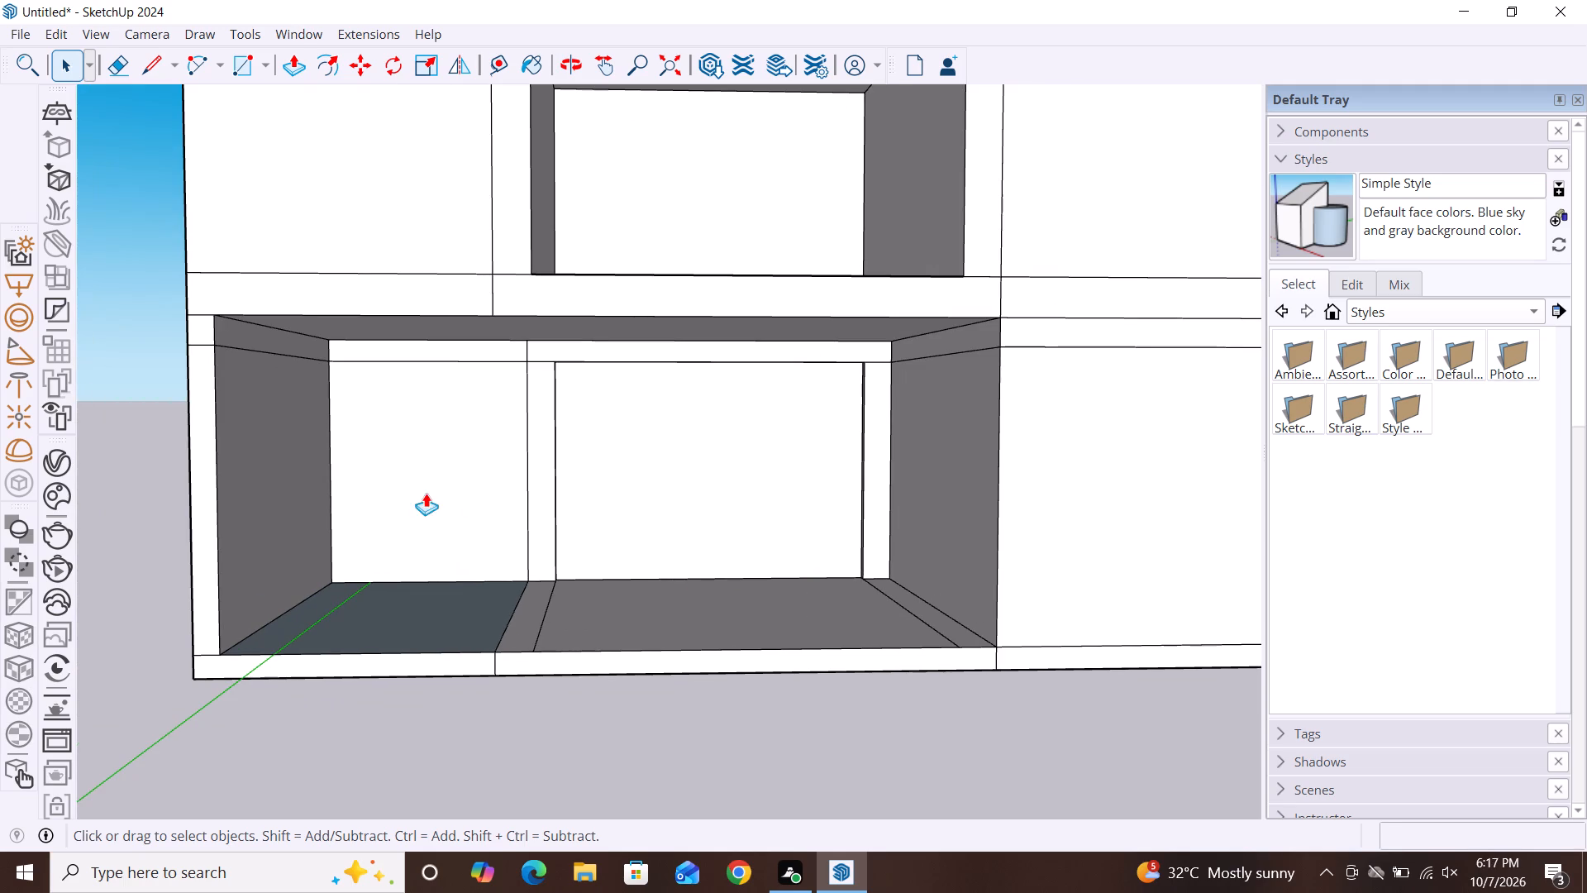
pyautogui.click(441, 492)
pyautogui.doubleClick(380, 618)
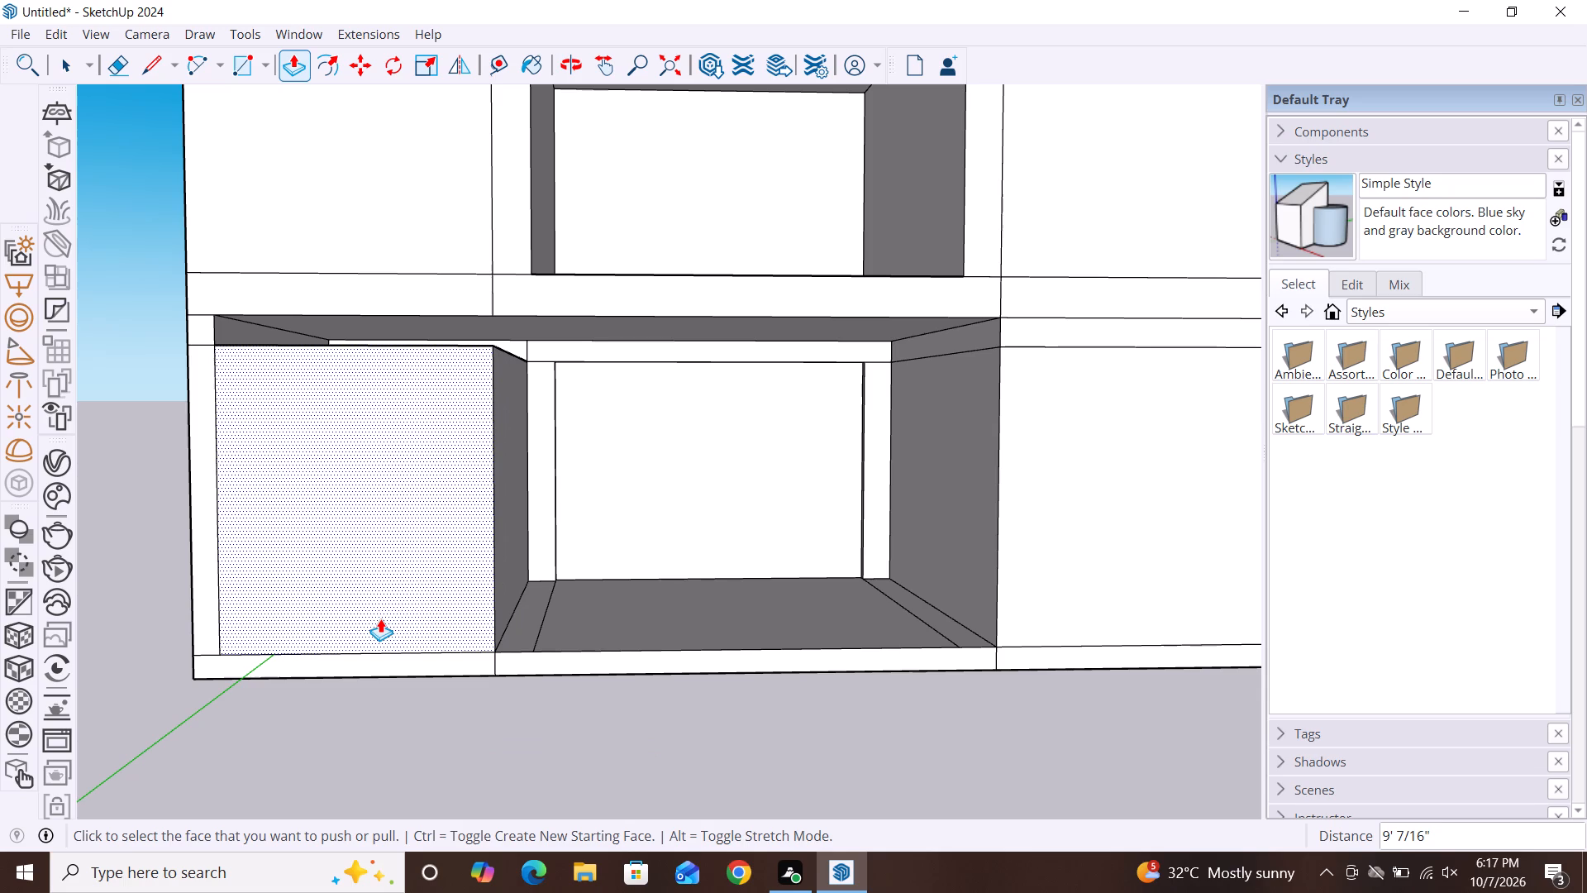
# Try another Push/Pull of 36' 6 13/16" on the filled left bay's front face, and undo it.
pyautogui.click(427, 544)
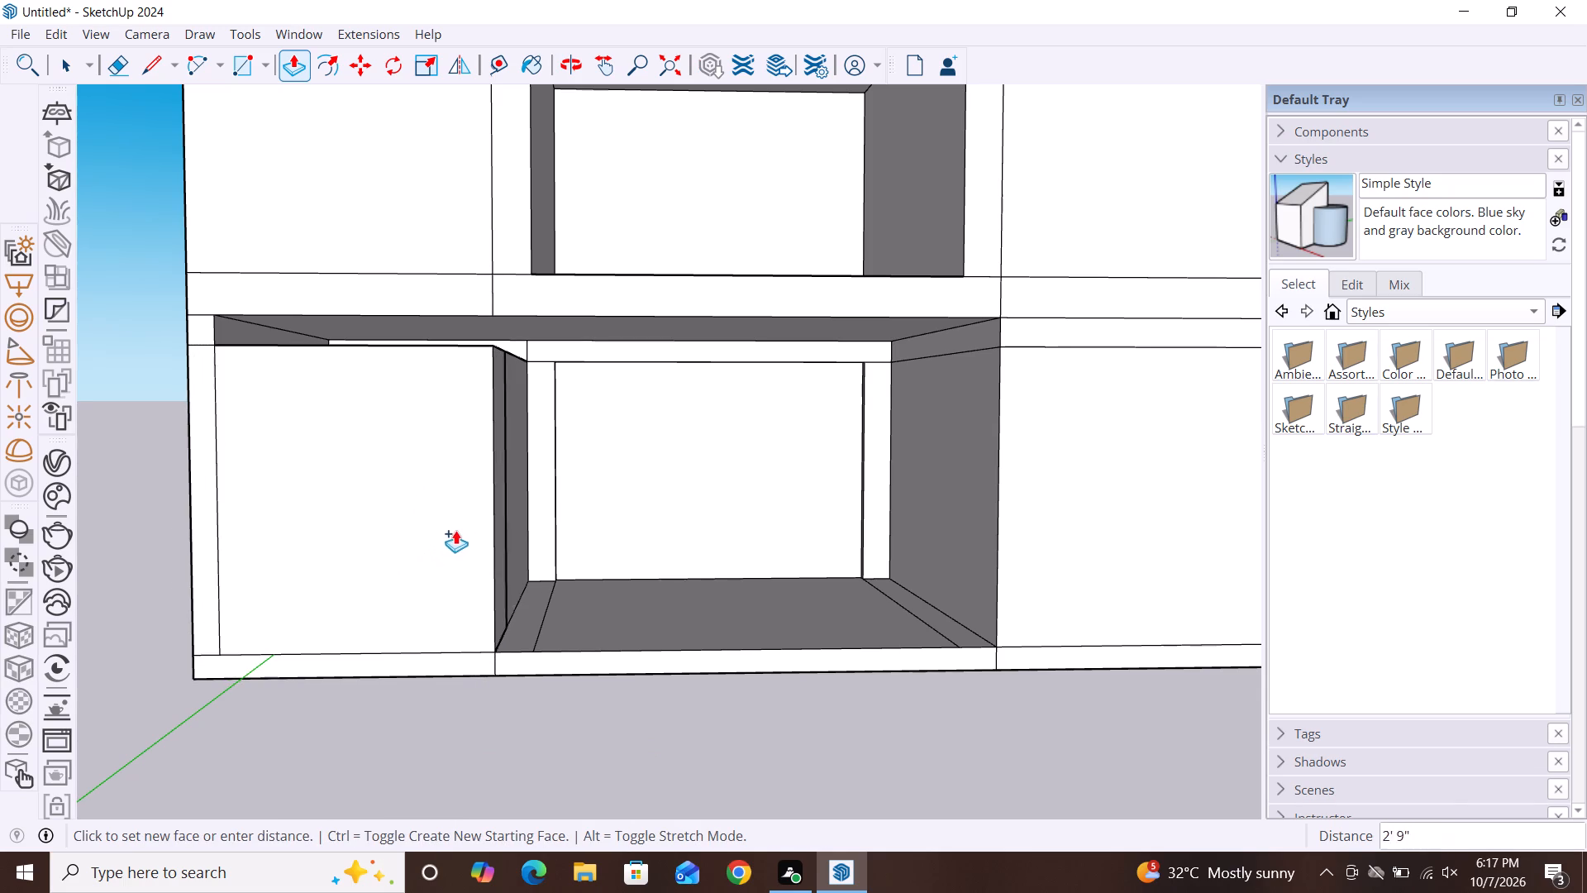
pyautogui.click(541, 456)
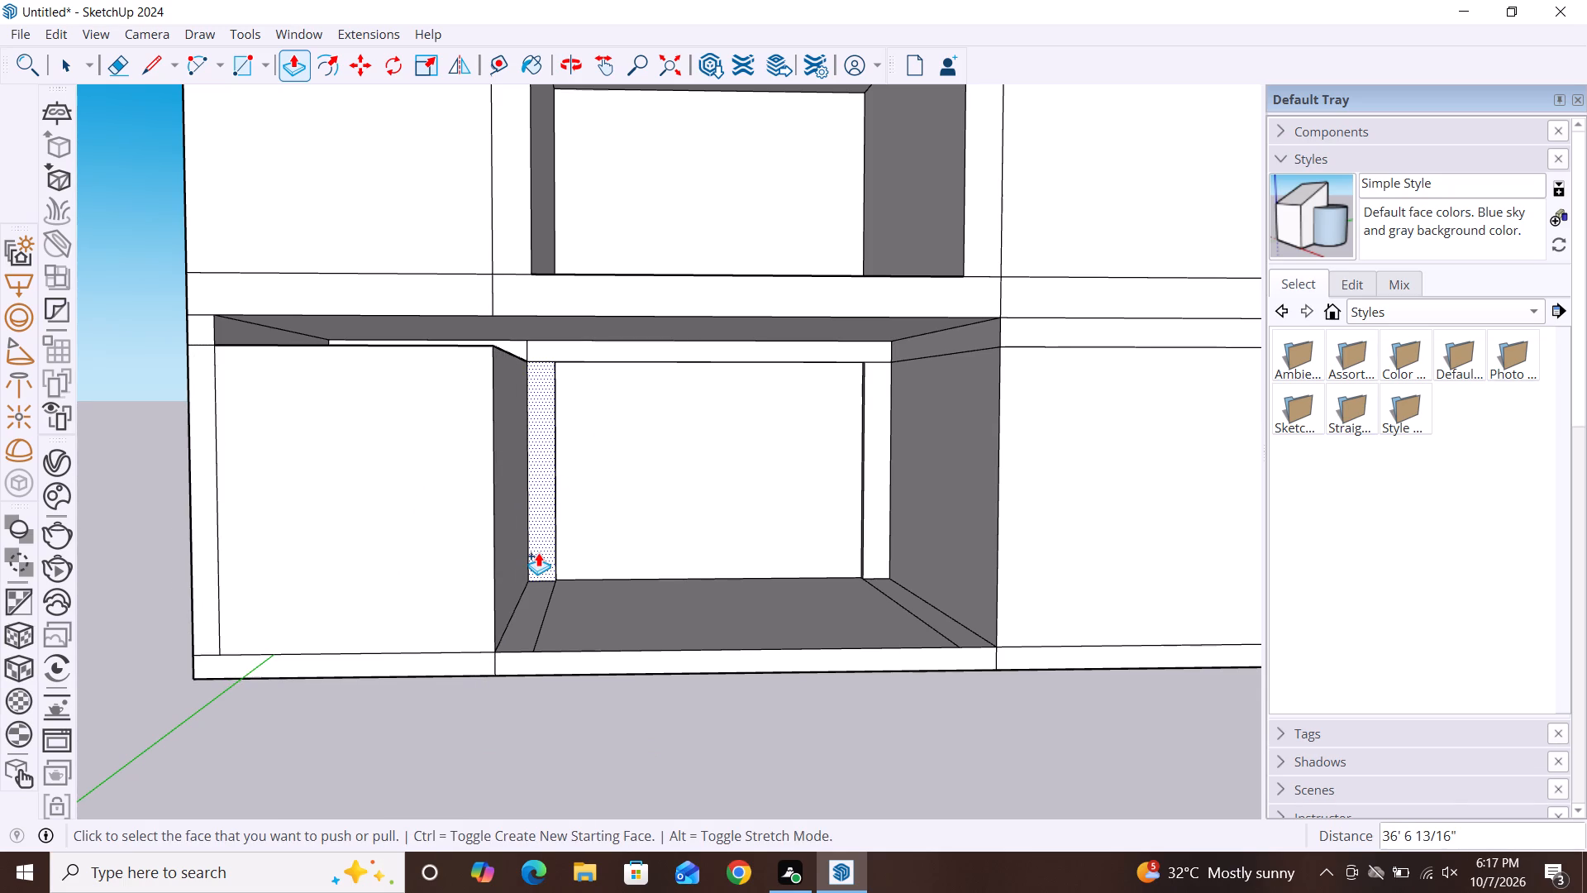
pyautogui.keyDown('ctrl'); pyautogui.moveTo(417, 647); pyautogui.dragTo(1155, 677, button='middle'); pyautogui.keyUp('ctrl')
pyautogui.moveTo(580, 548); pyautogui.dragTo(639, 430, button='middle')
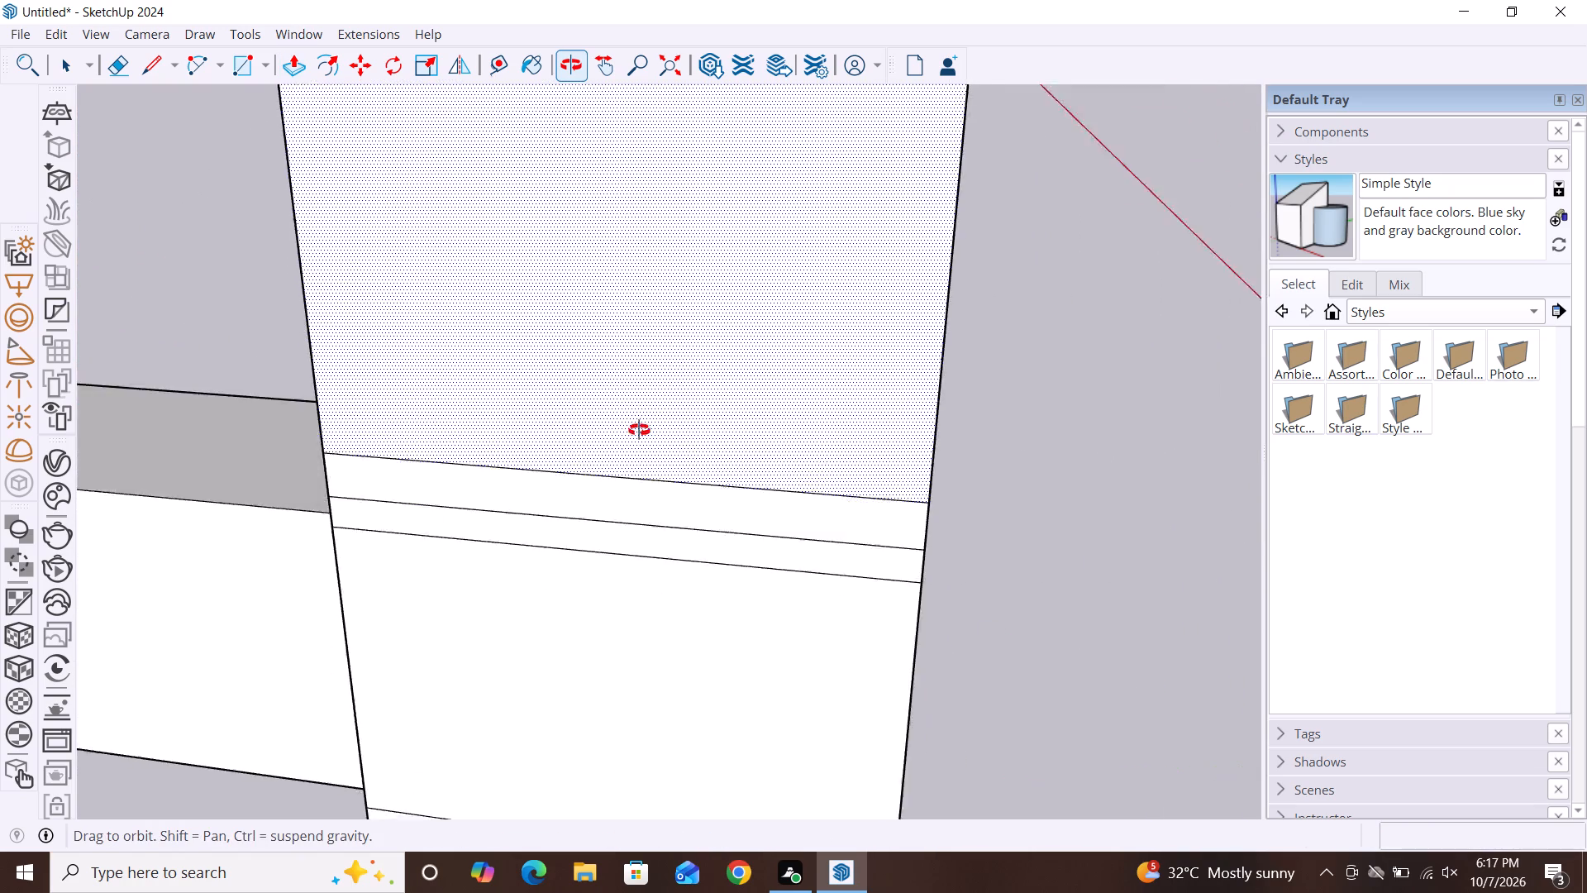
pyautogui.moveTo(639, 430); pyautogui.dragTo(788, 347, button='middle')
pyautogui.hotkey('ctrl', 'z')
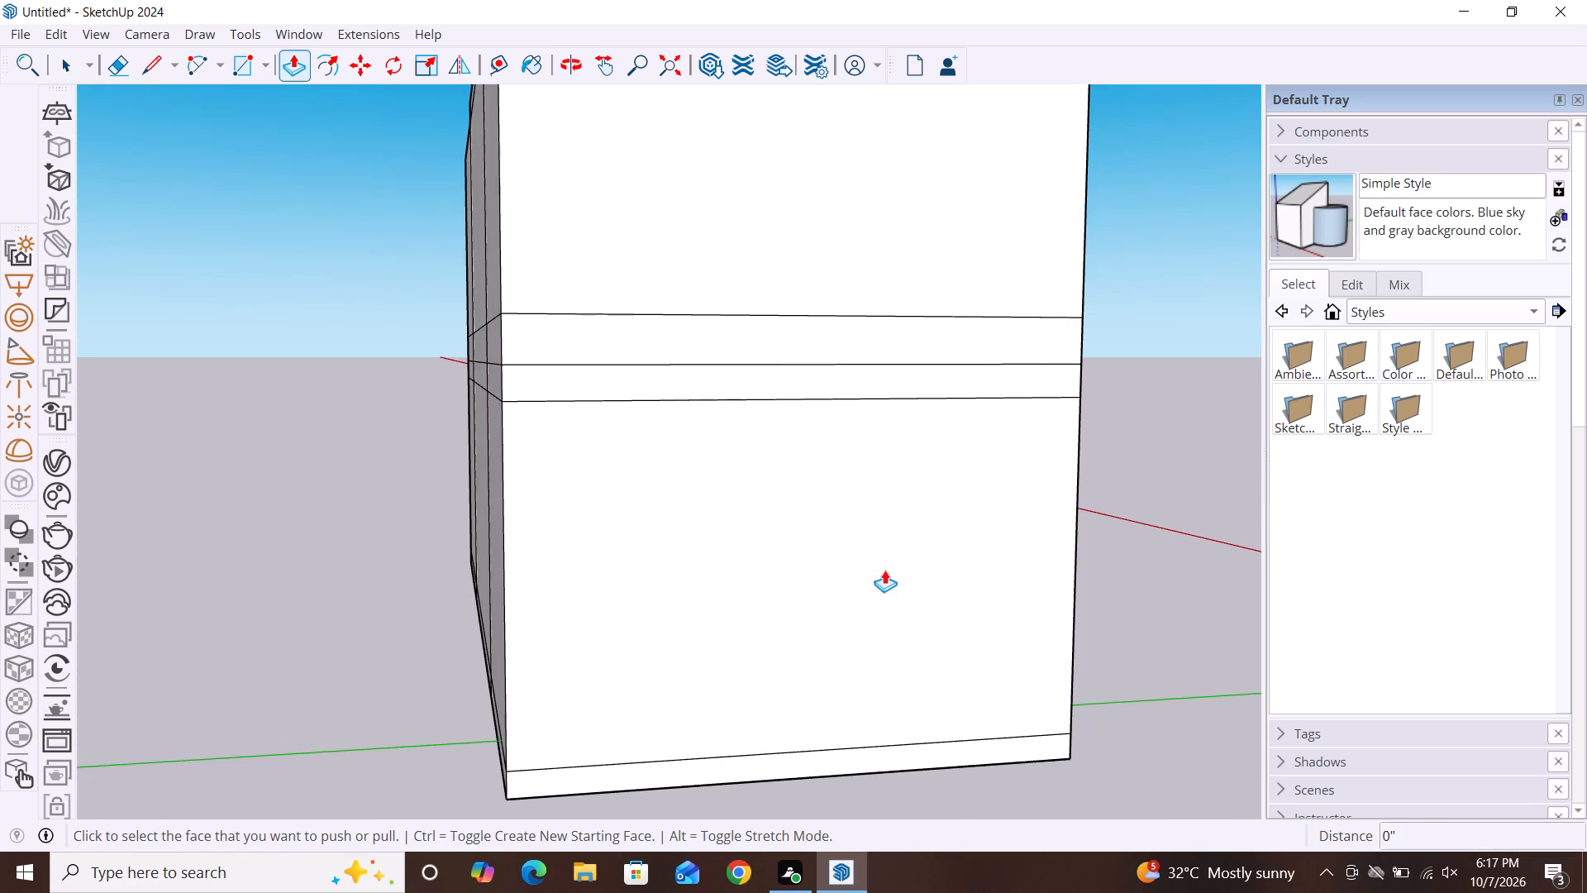
# Push/Pull the outer face of the lower left side wall outward 1 13/16".
pyautogui.click(1030, 662)
pyautogui.keyDown('alt'); pyautogui.moveTo(1040, 666); pyautogui.dragTo(467, 552, button='middle'); pyautogui.keyUp('alt')
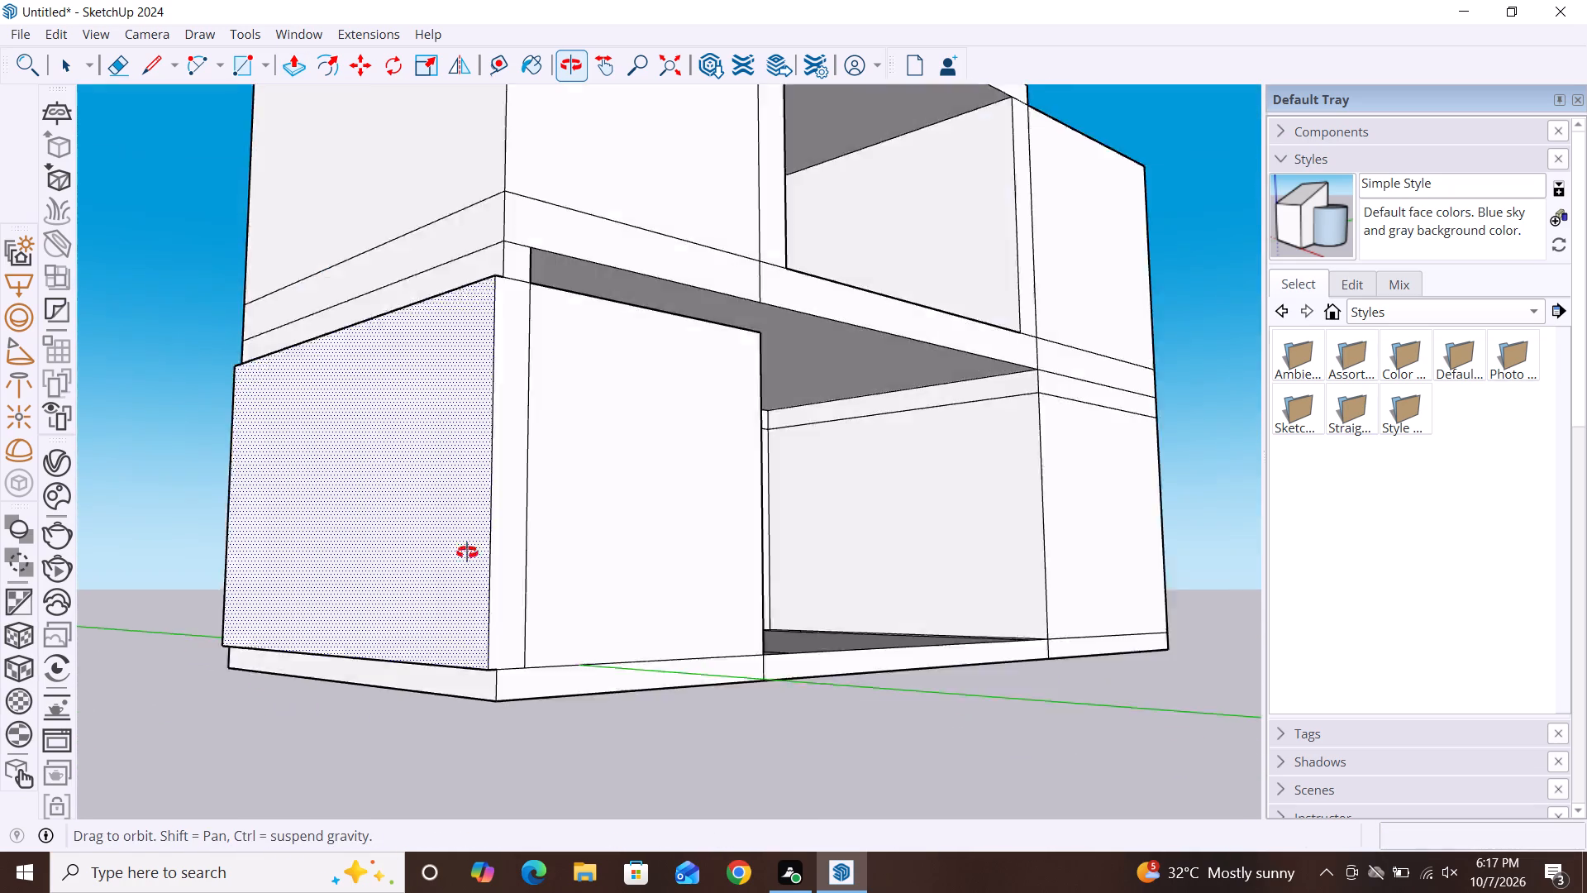
pyautogui.keyDown('alt'); pyautogui.moveTo(467, 552); pyautogui.dragTo(206, 632, button='middle'); pyautogui.keyUp('alt')
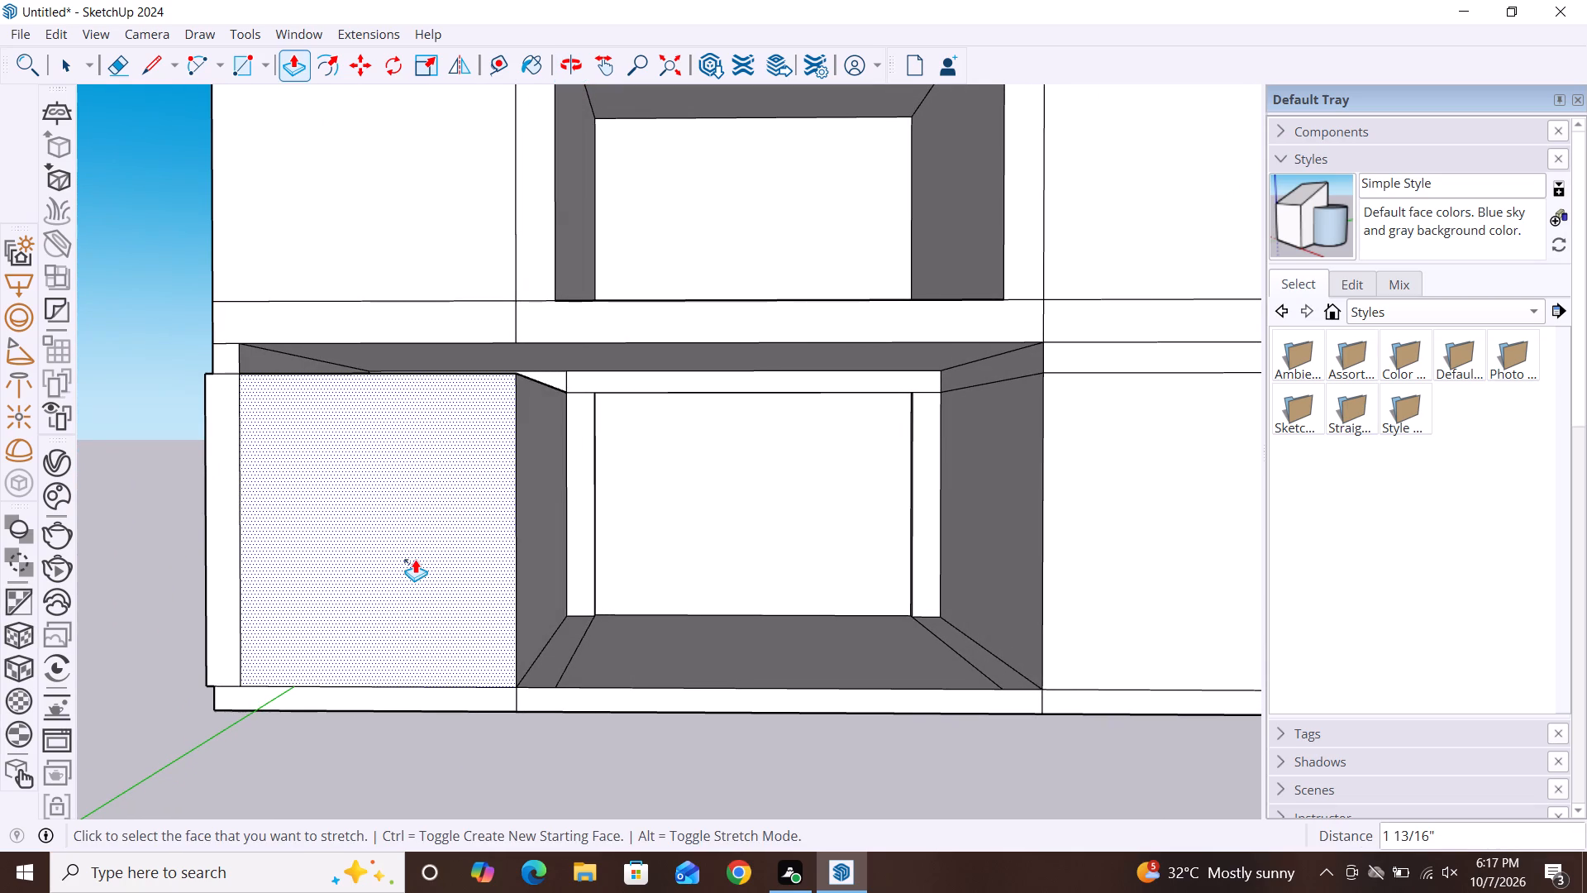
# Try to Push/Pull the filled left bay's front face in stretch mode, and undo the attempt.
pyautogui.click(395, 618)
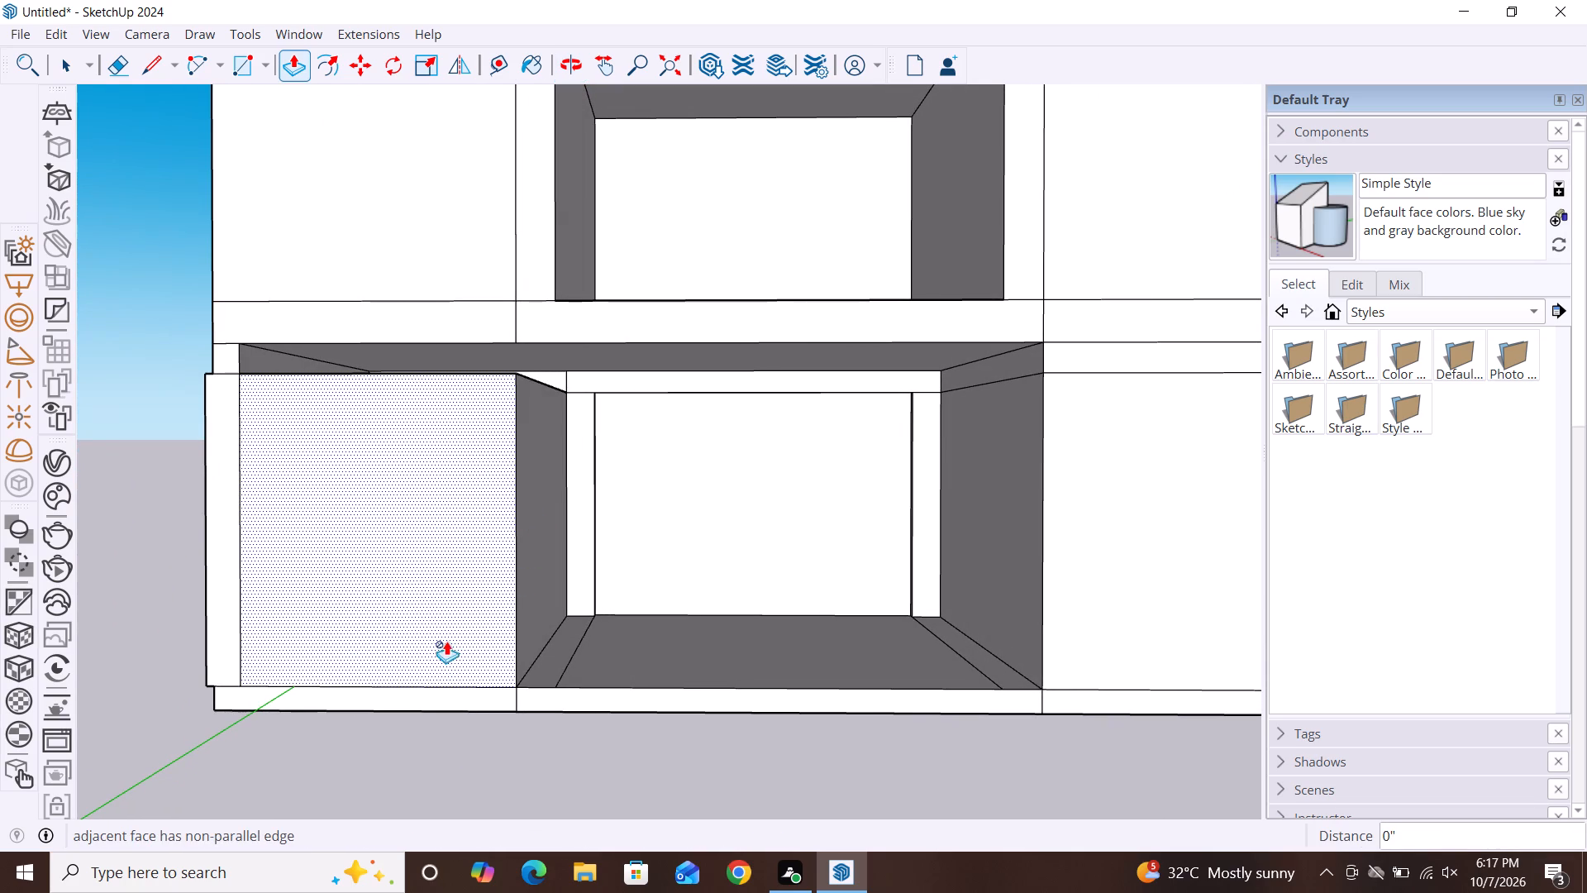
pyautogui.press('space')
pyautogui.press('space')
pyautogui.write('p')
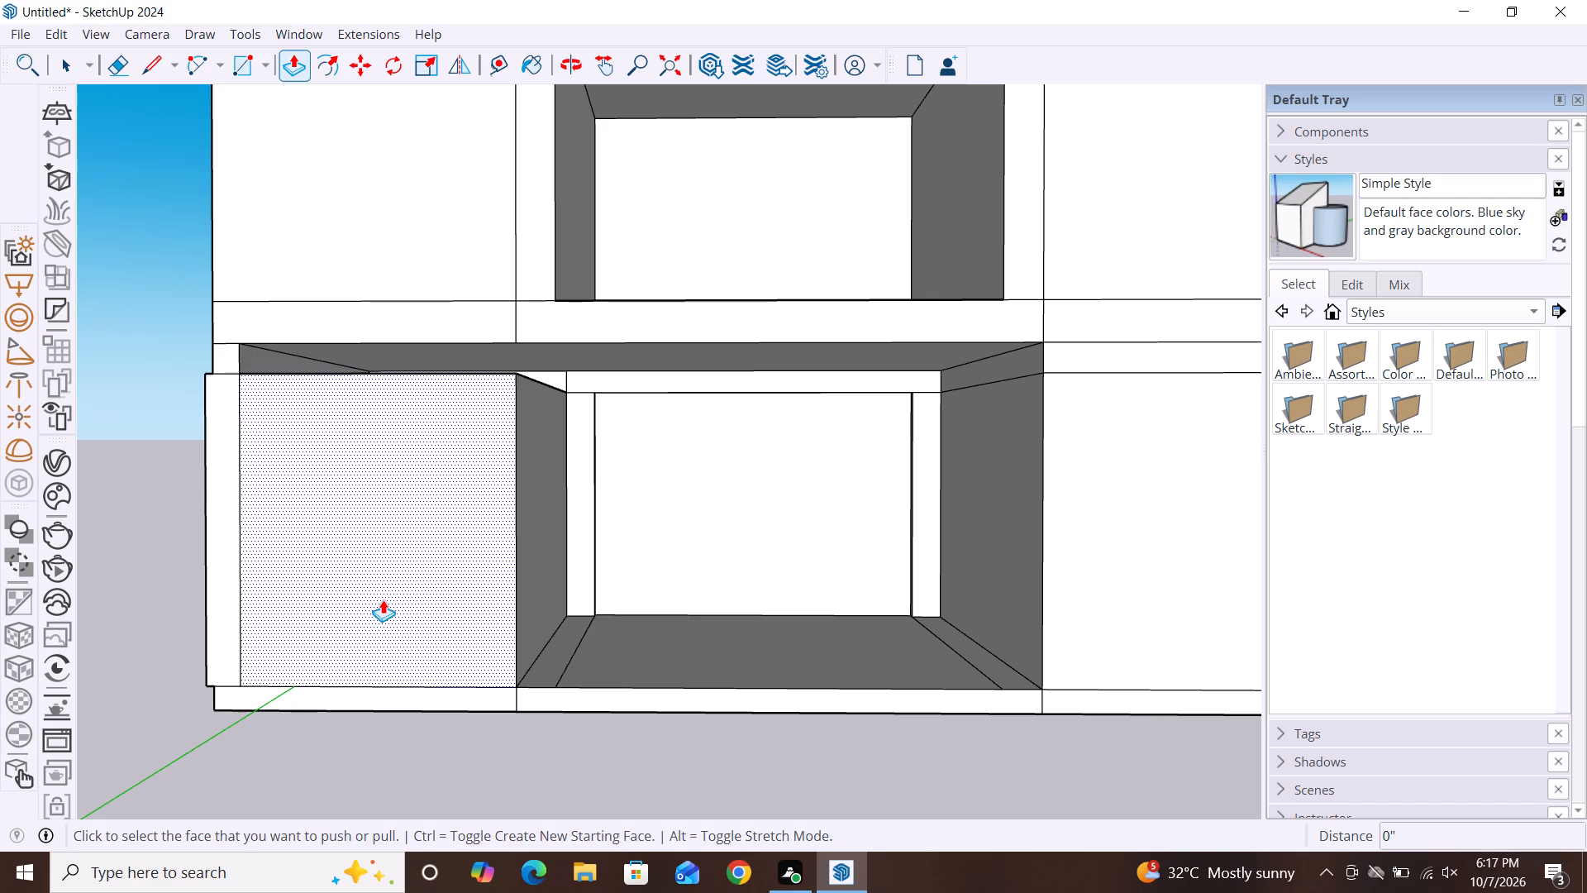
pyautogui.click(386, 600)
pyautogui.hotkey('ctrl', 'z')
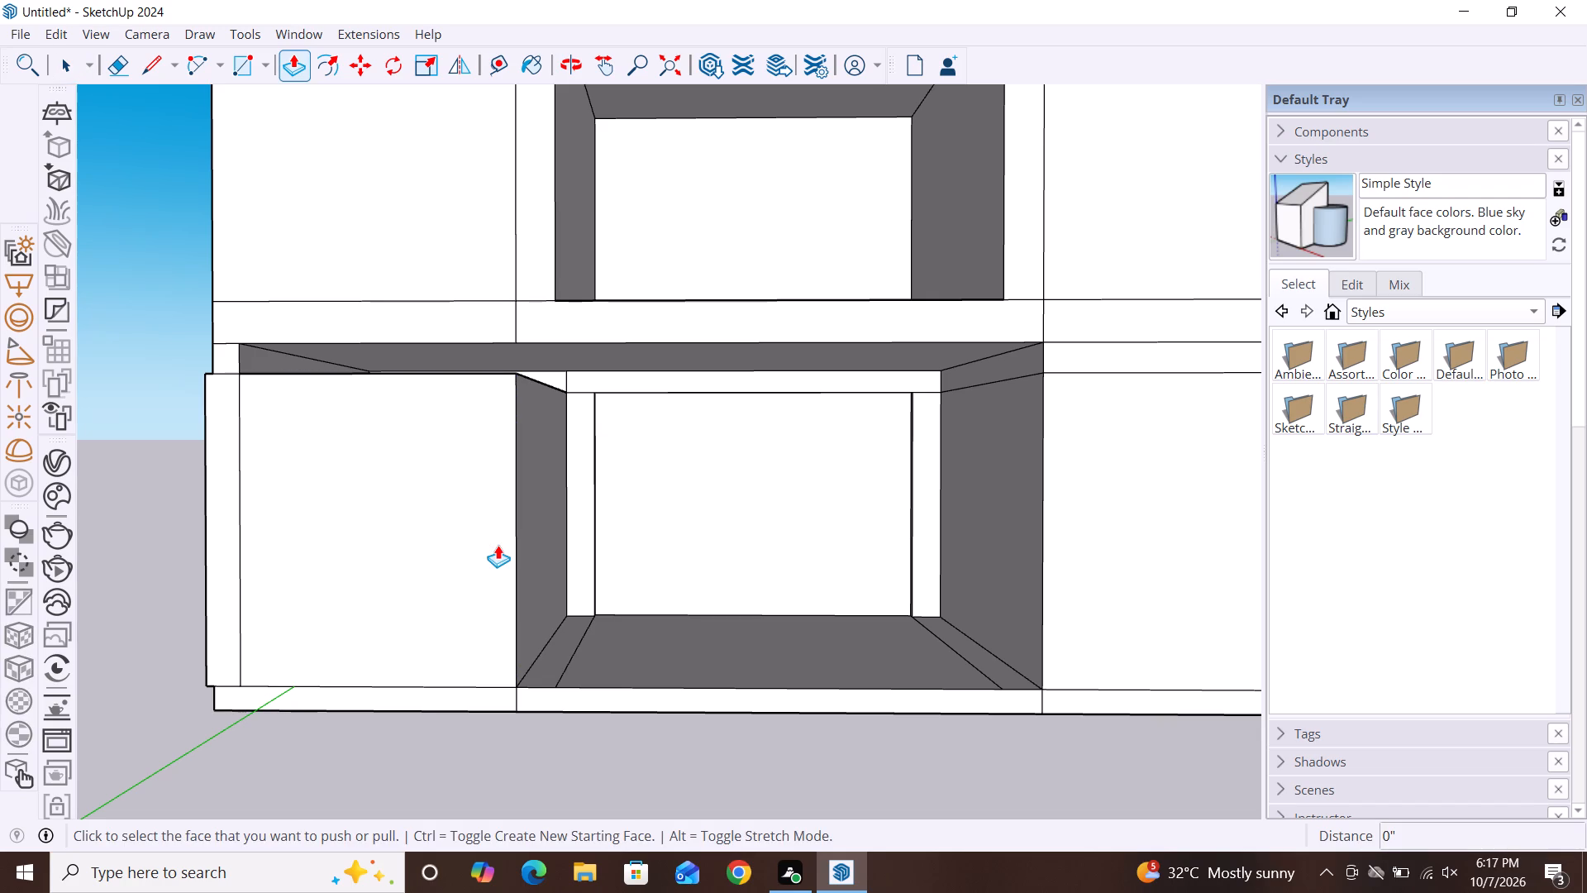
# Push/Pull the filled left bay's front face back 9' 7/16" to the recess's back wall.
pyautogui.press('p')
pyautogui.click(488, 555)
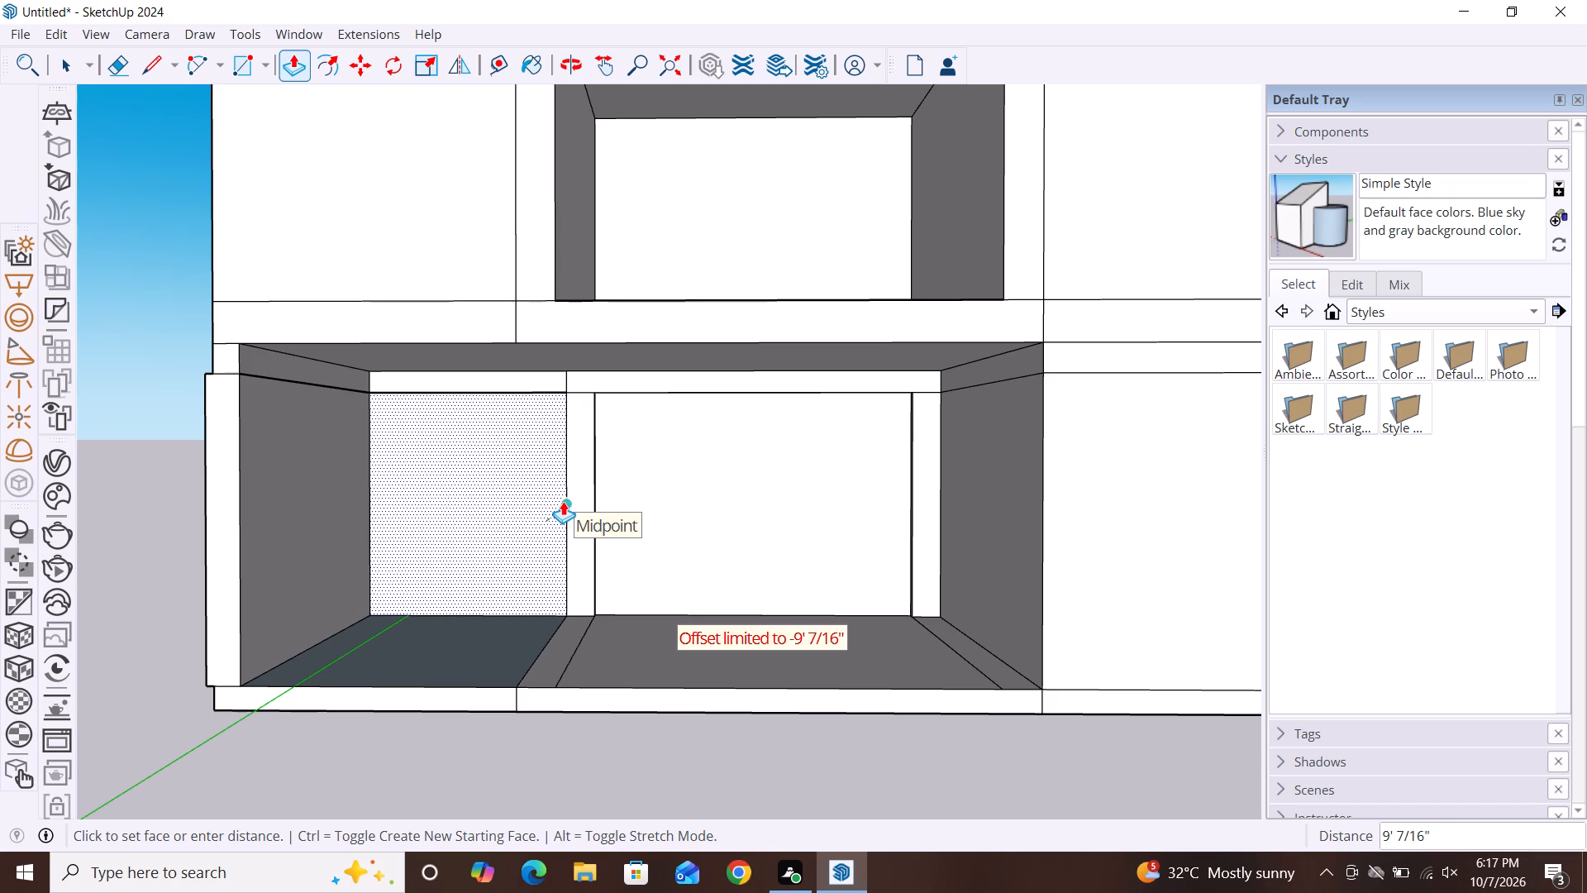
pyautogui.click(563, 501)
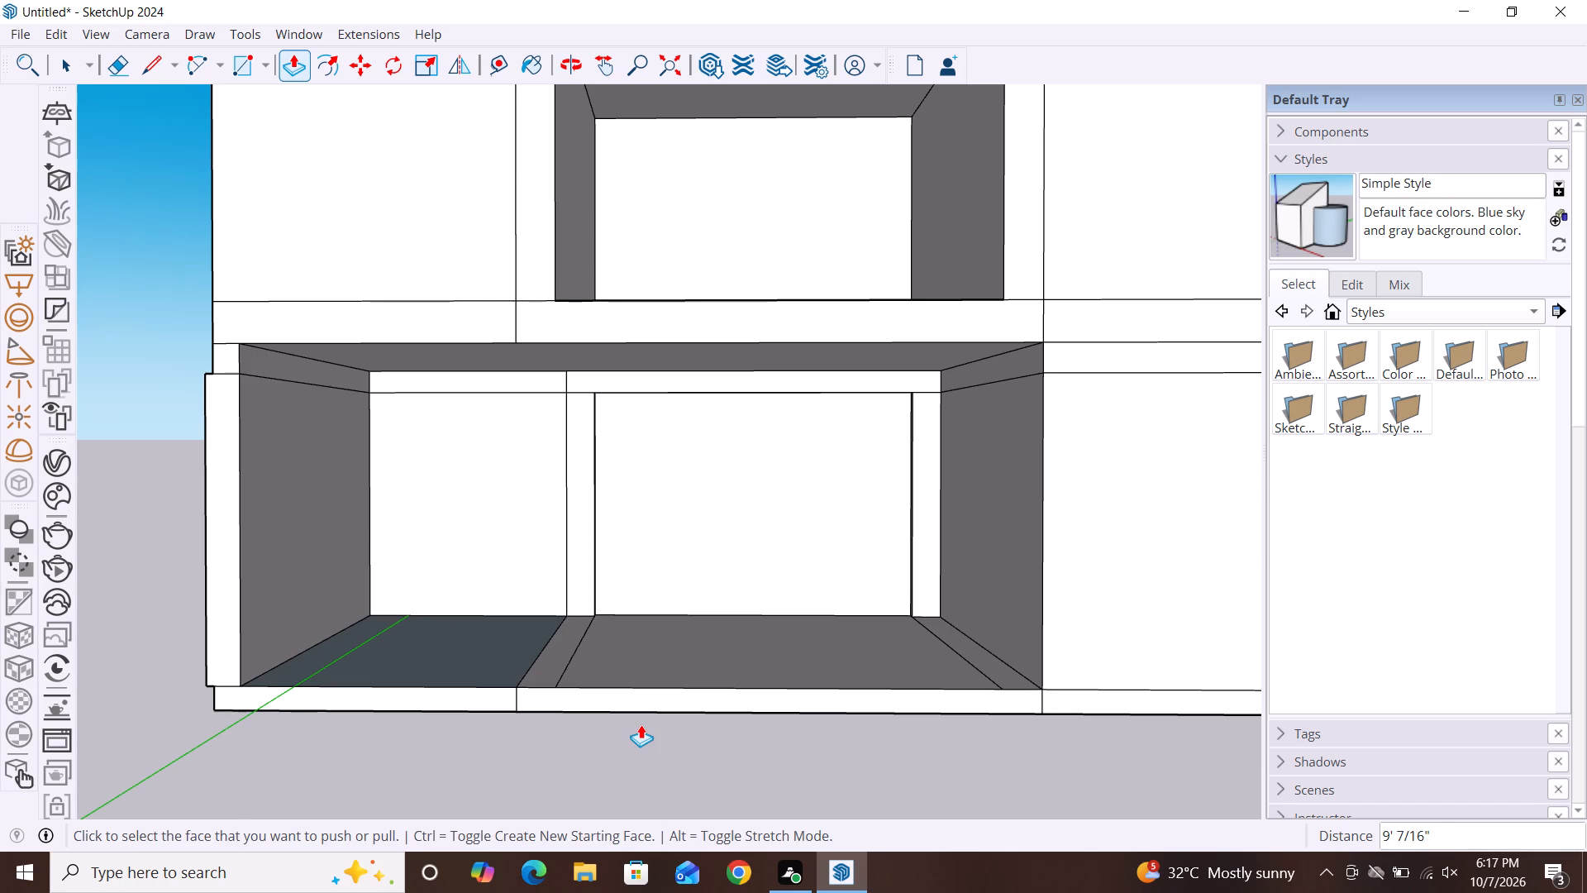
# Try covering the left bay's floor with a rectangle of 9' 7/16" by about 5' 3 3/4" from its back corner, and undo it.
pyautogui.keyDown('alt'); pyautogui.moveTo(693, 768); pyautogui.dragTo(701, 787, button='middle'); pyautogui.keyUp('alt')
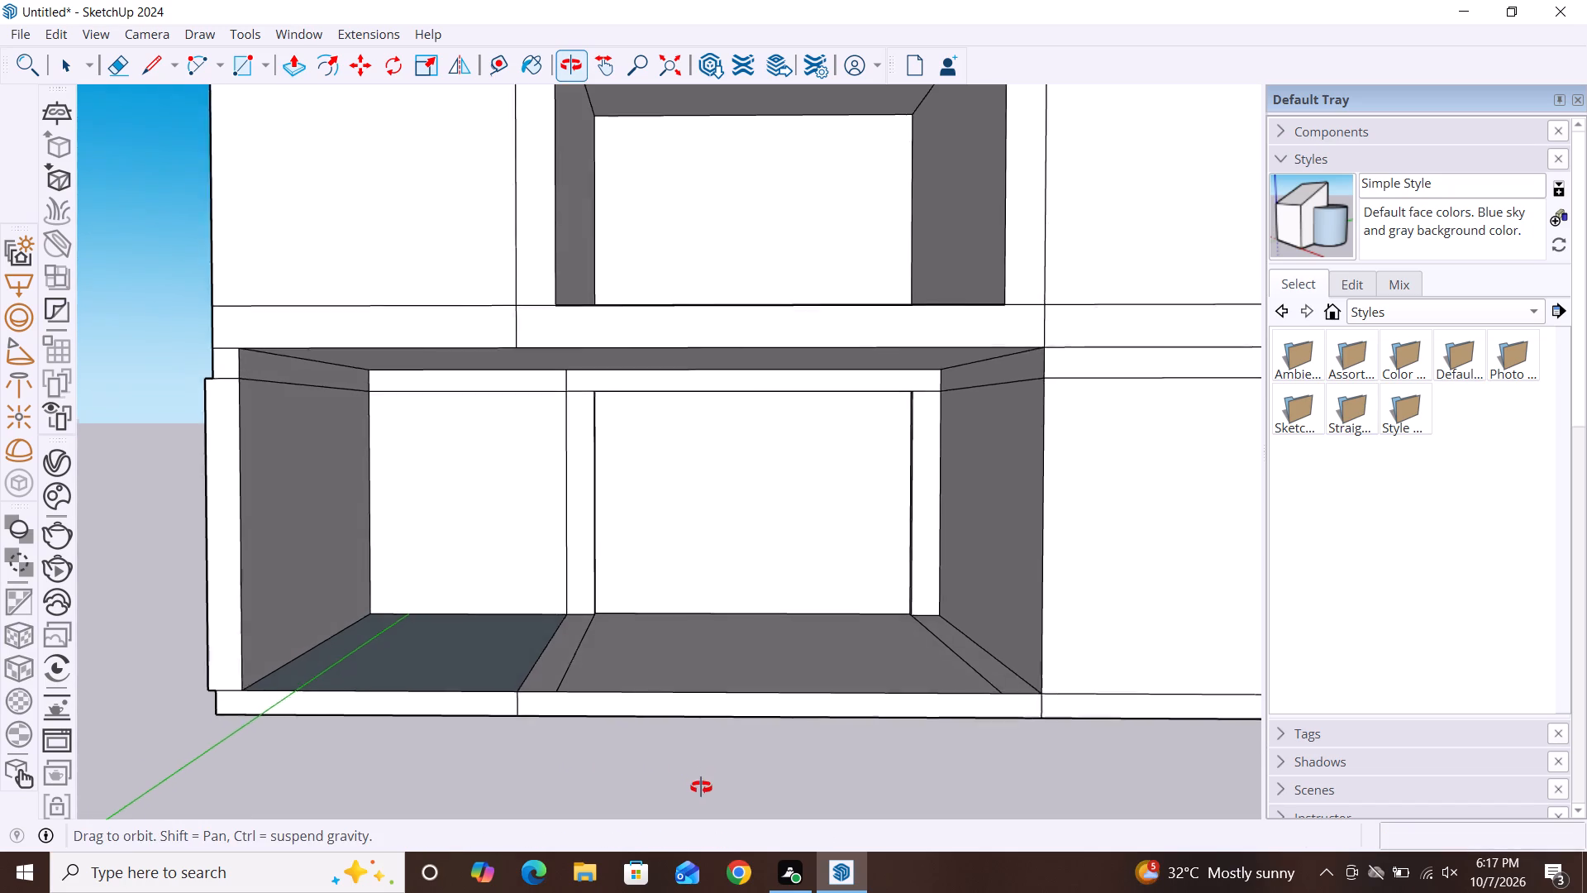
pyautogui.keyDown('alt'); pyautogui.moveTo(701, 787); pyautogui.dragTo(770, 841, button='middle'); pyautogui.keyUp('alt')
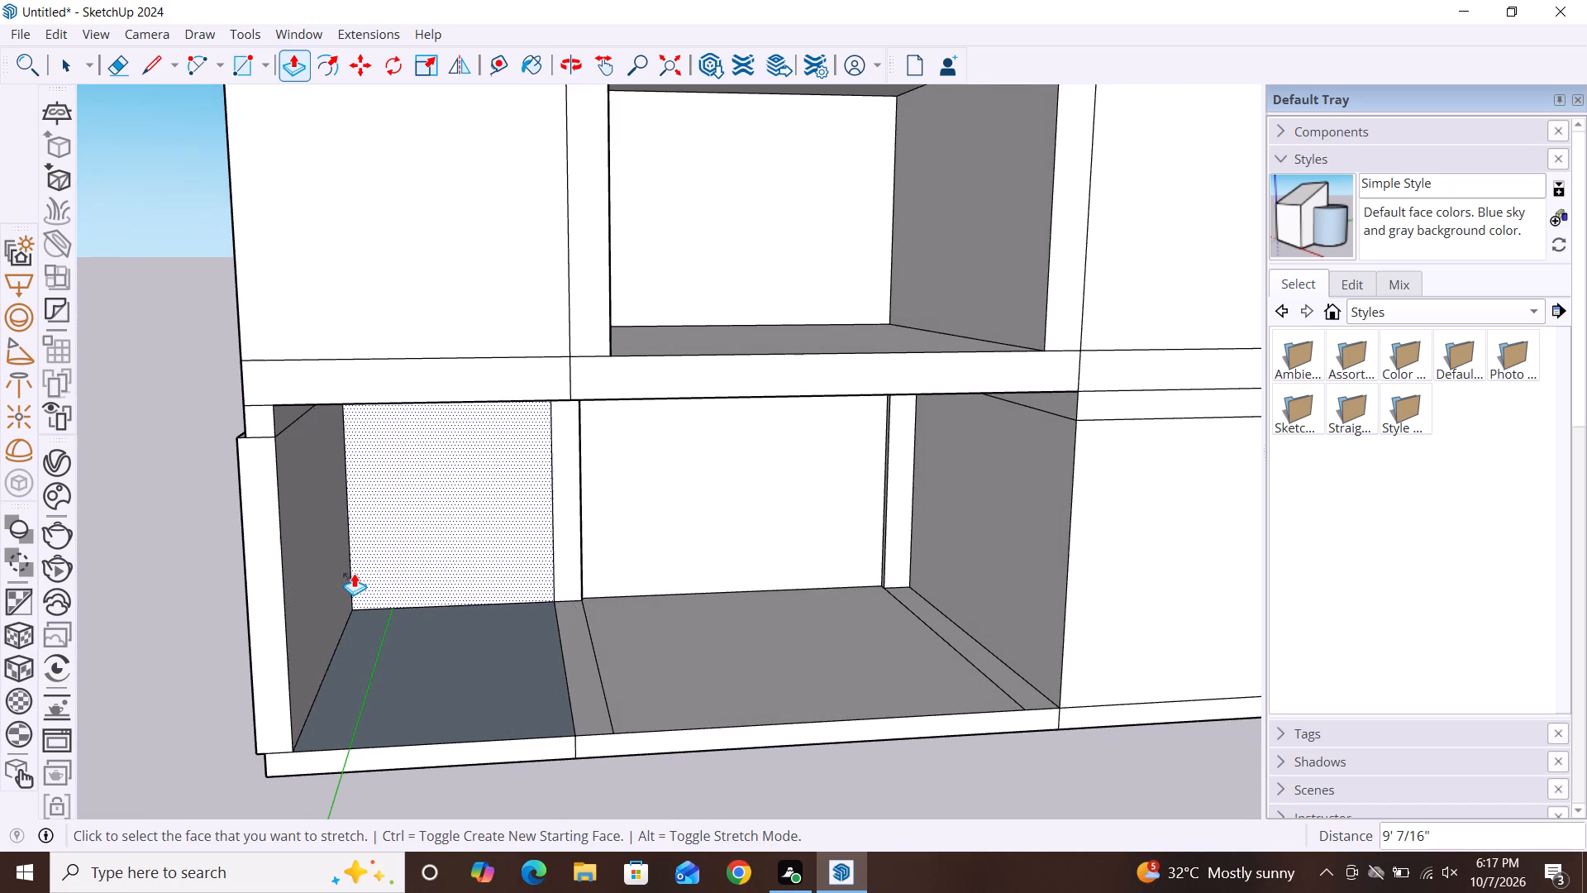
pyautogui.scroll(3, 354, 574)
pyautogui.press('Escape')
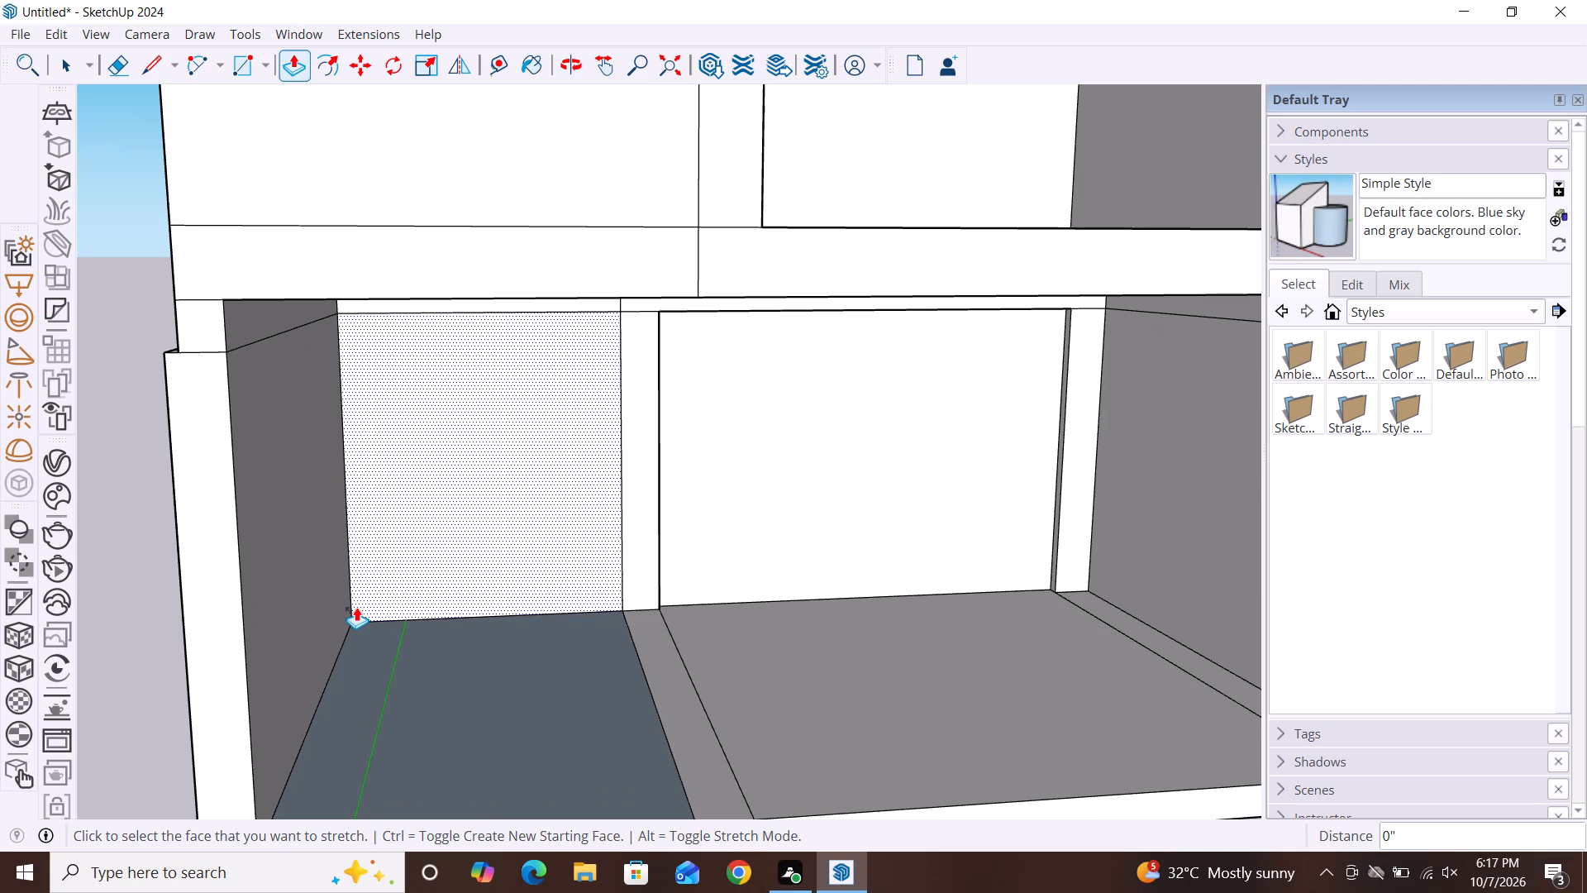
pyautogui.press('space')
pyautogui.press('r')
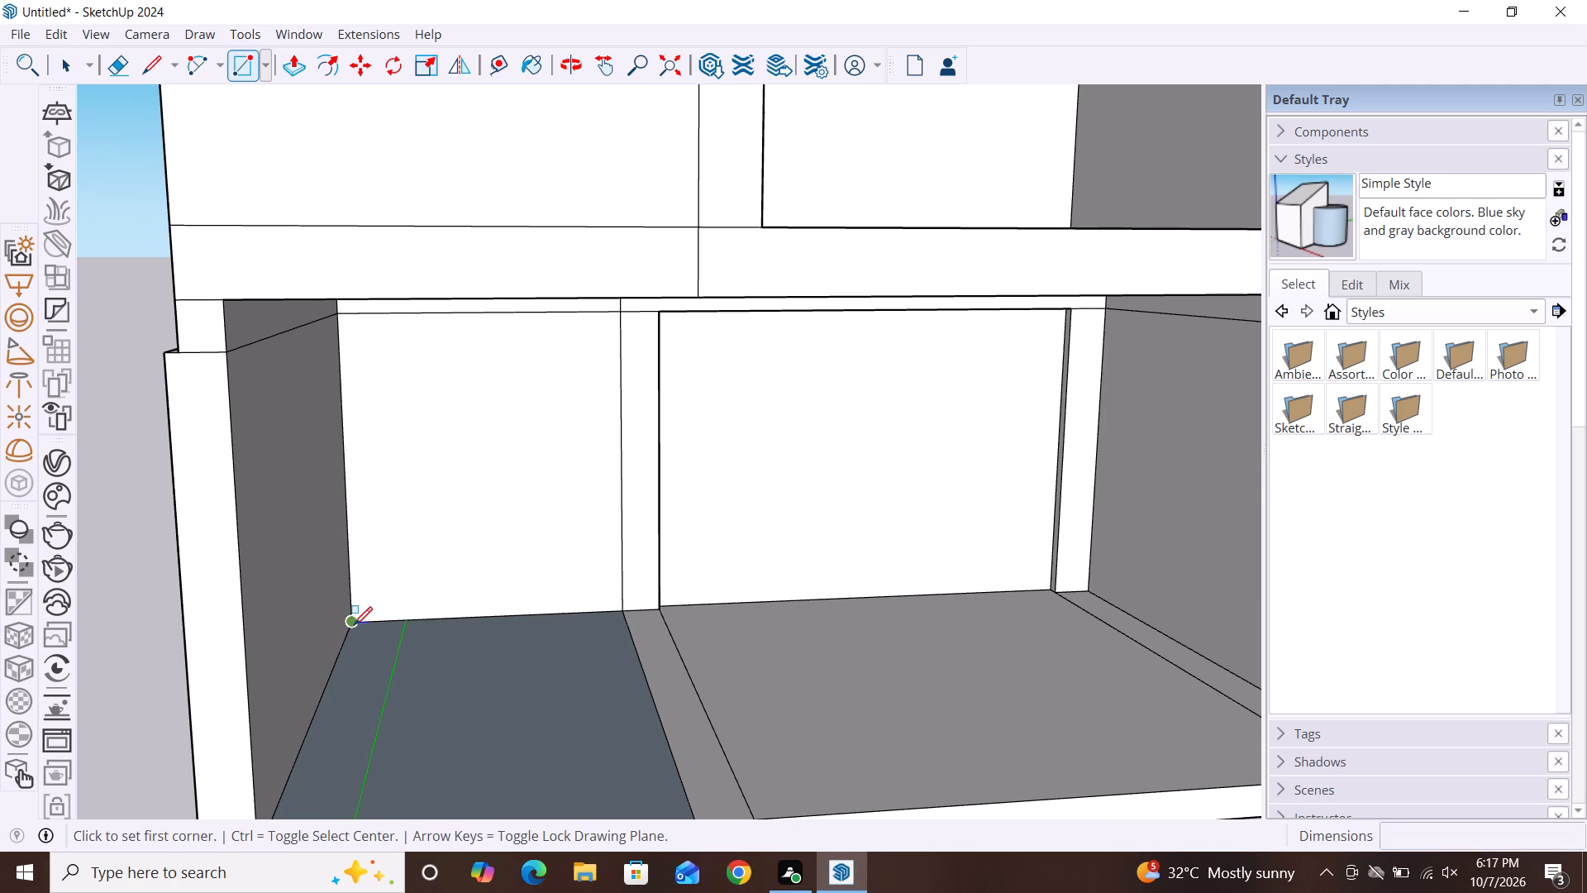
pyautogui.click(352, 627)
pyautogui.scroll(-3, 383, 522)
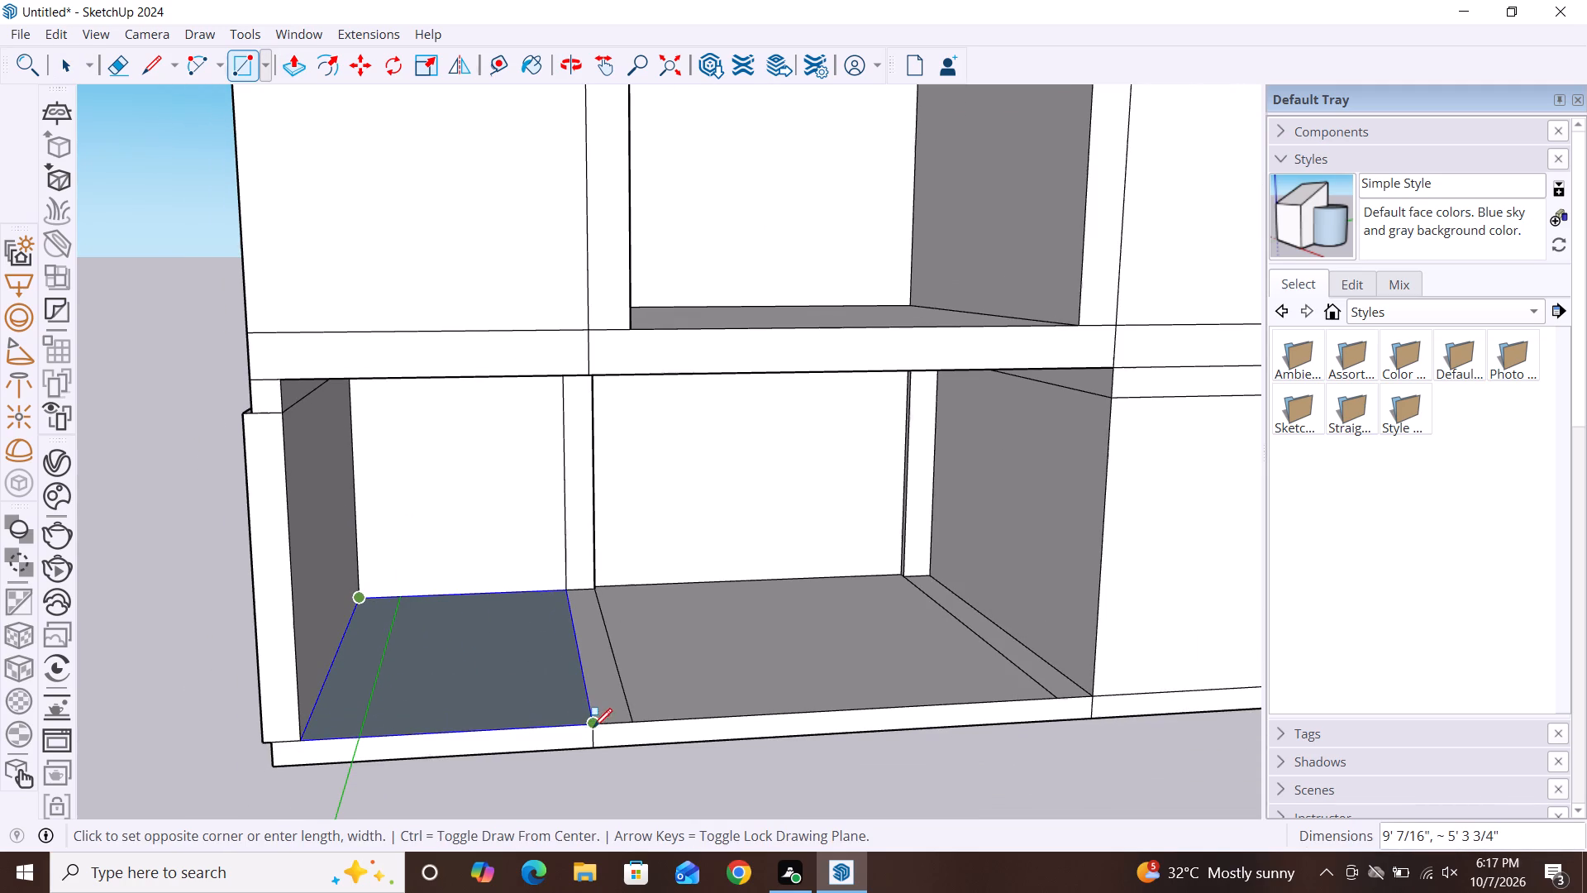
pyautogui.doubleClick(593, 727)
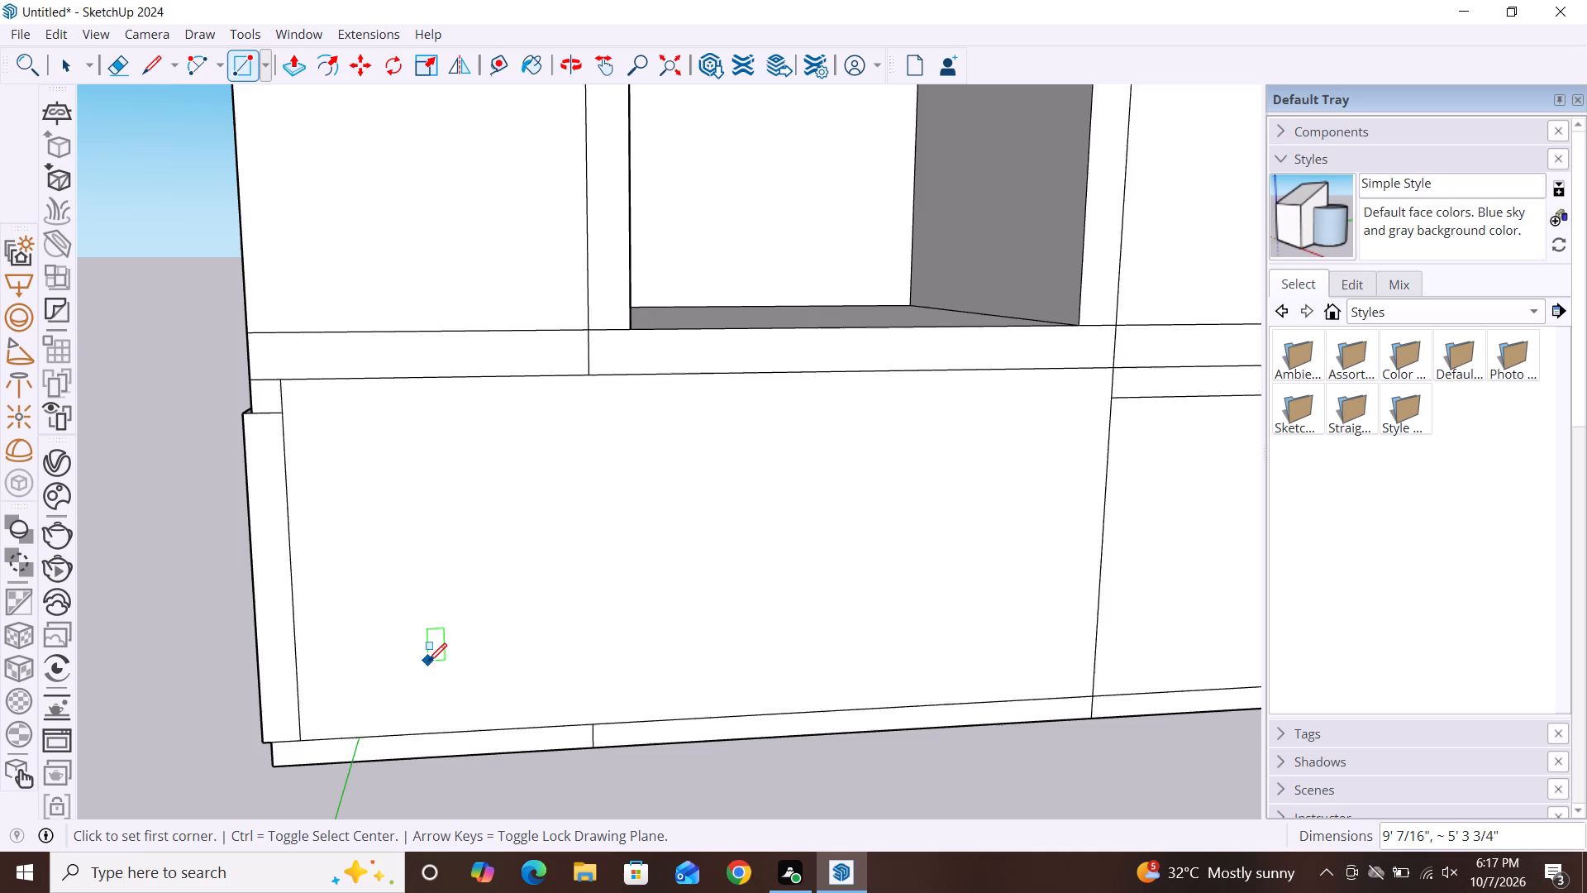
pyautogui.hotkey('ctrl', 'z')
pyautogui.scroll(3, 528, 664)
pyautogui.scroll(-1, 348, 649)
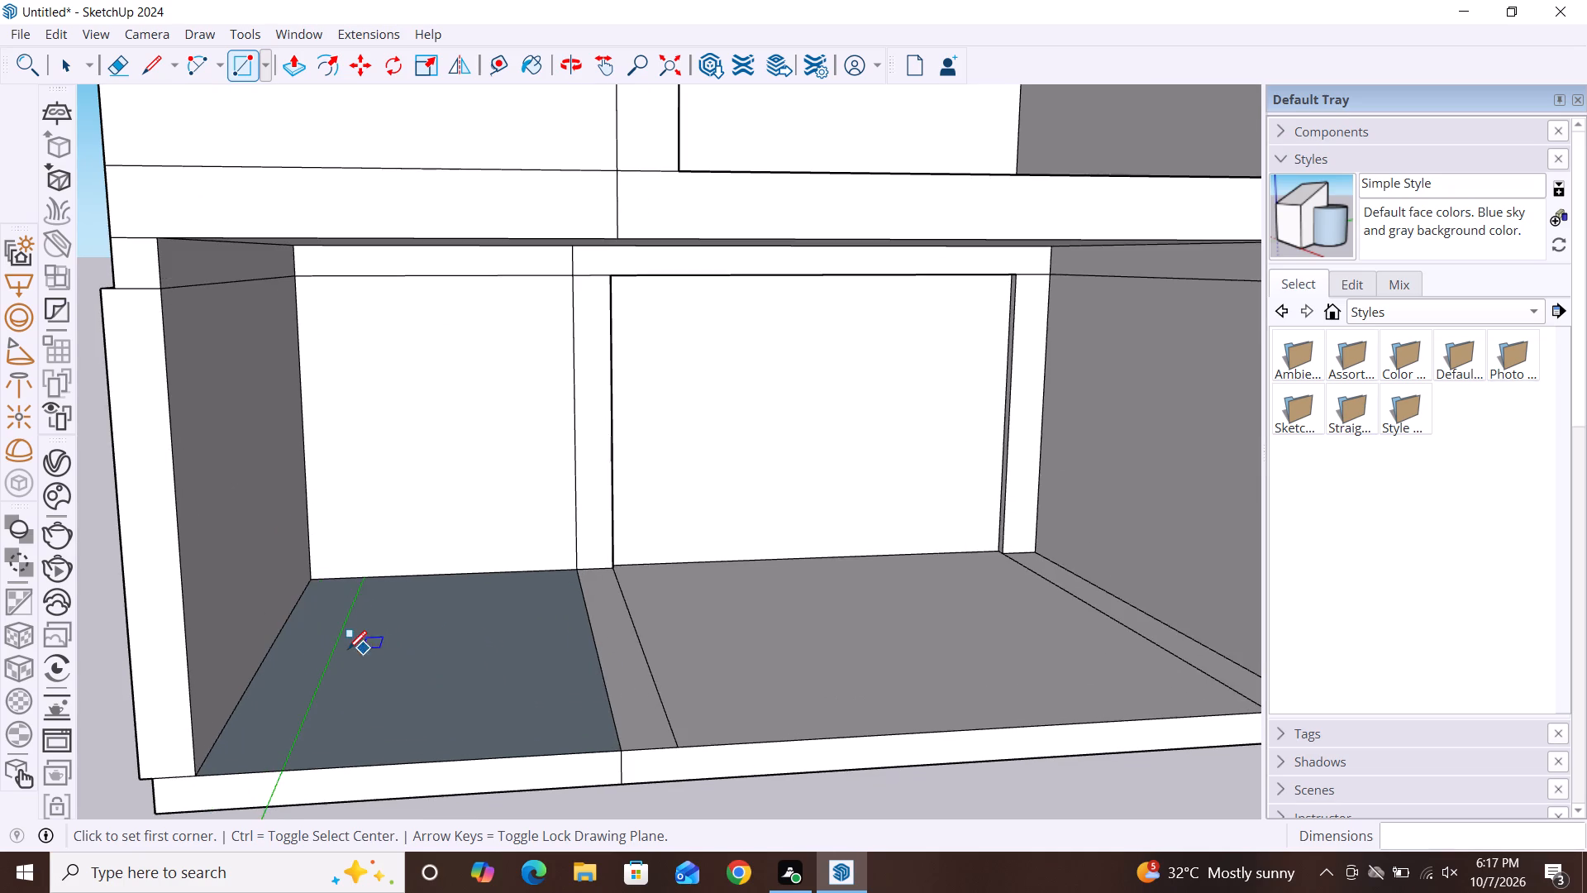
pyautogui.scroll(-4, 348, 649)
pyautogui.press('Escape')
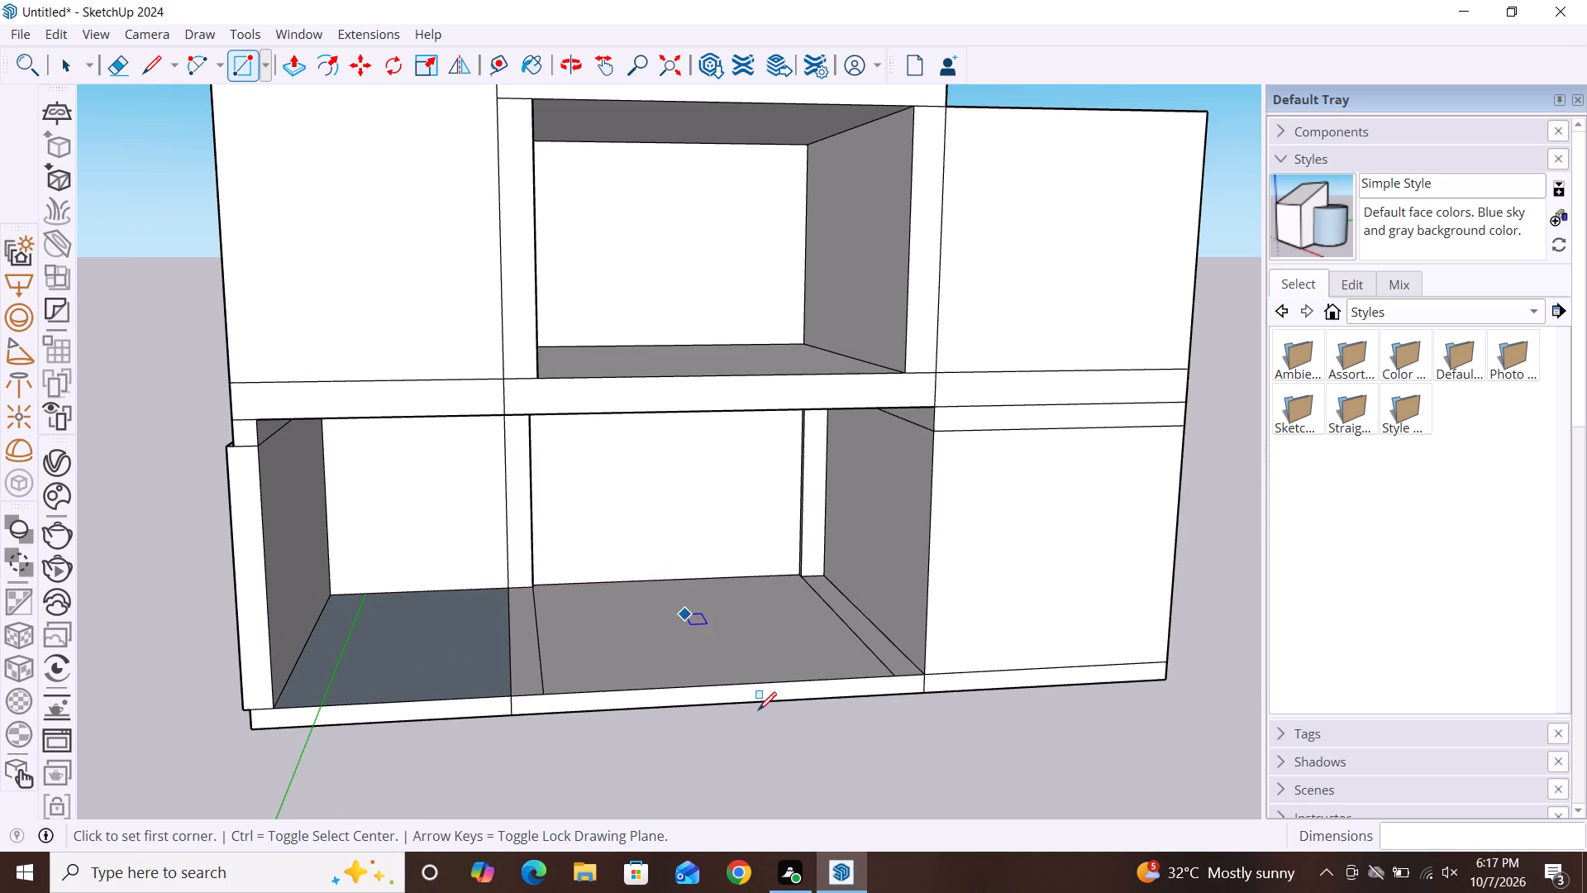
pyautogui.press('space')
# Delete the vertical edge on the recess's back wall between the left bay and the adjoining narrow wall strip.
pyautogui.keyDown('alt'); pyautogui.moveTo(762, 717); pyautogui.dragTo(626, 709, button='middle'); pyautogui.keyUp('alt')
pyautogui.scroll(5, 568, 569)
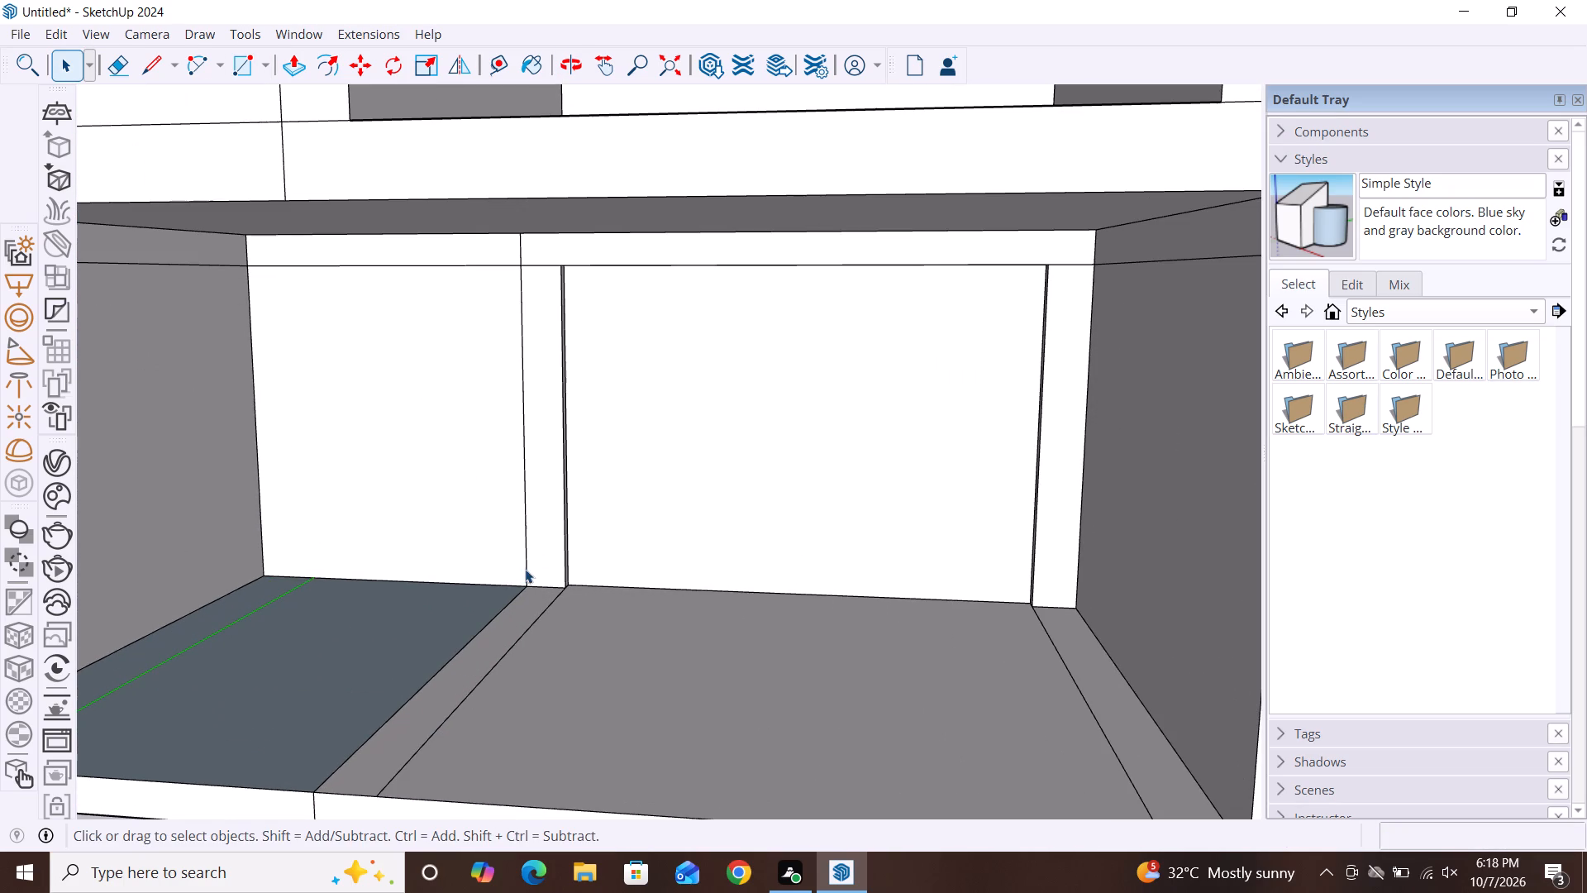
pyautogui.click(525, 569)
pyautogui.press('Delete')
pyautogui.scroll(-2, 376, 555)
pyautogui.scroll(5, 527, 334)
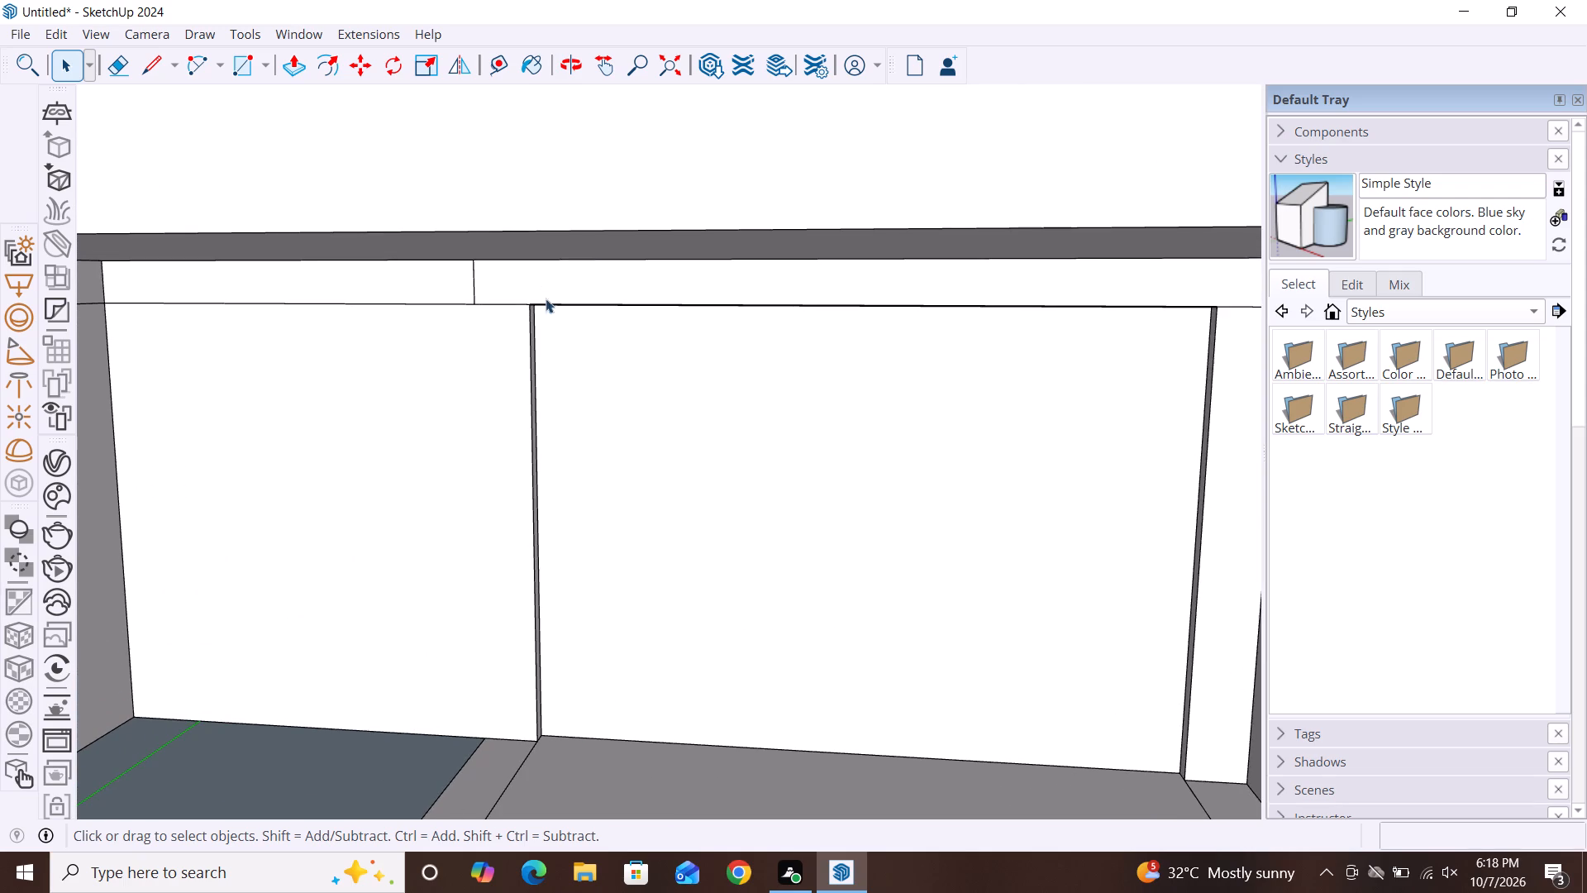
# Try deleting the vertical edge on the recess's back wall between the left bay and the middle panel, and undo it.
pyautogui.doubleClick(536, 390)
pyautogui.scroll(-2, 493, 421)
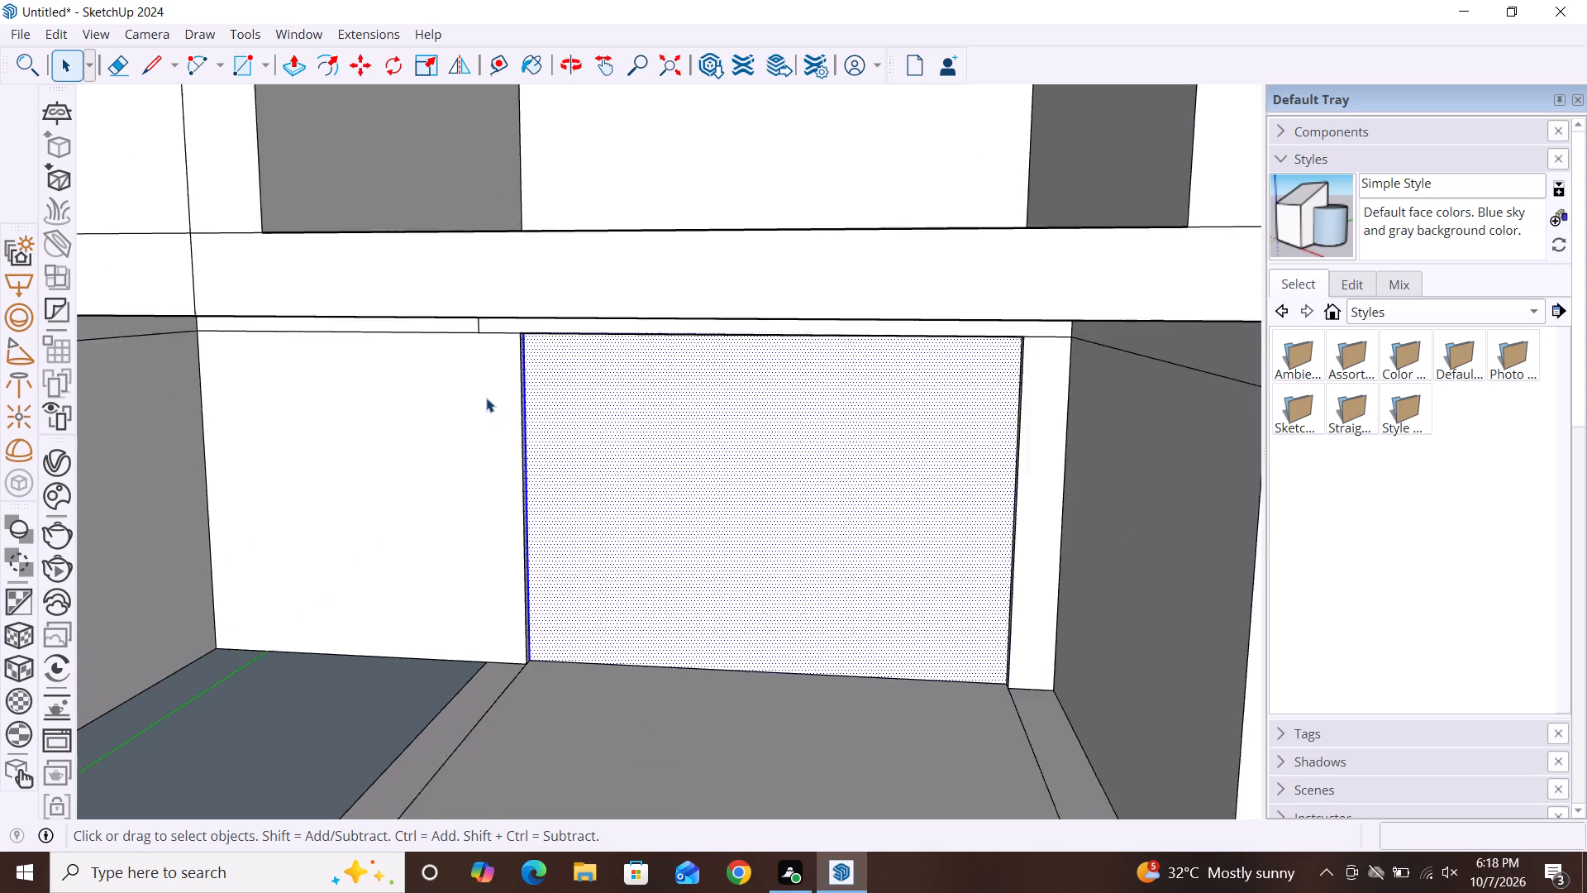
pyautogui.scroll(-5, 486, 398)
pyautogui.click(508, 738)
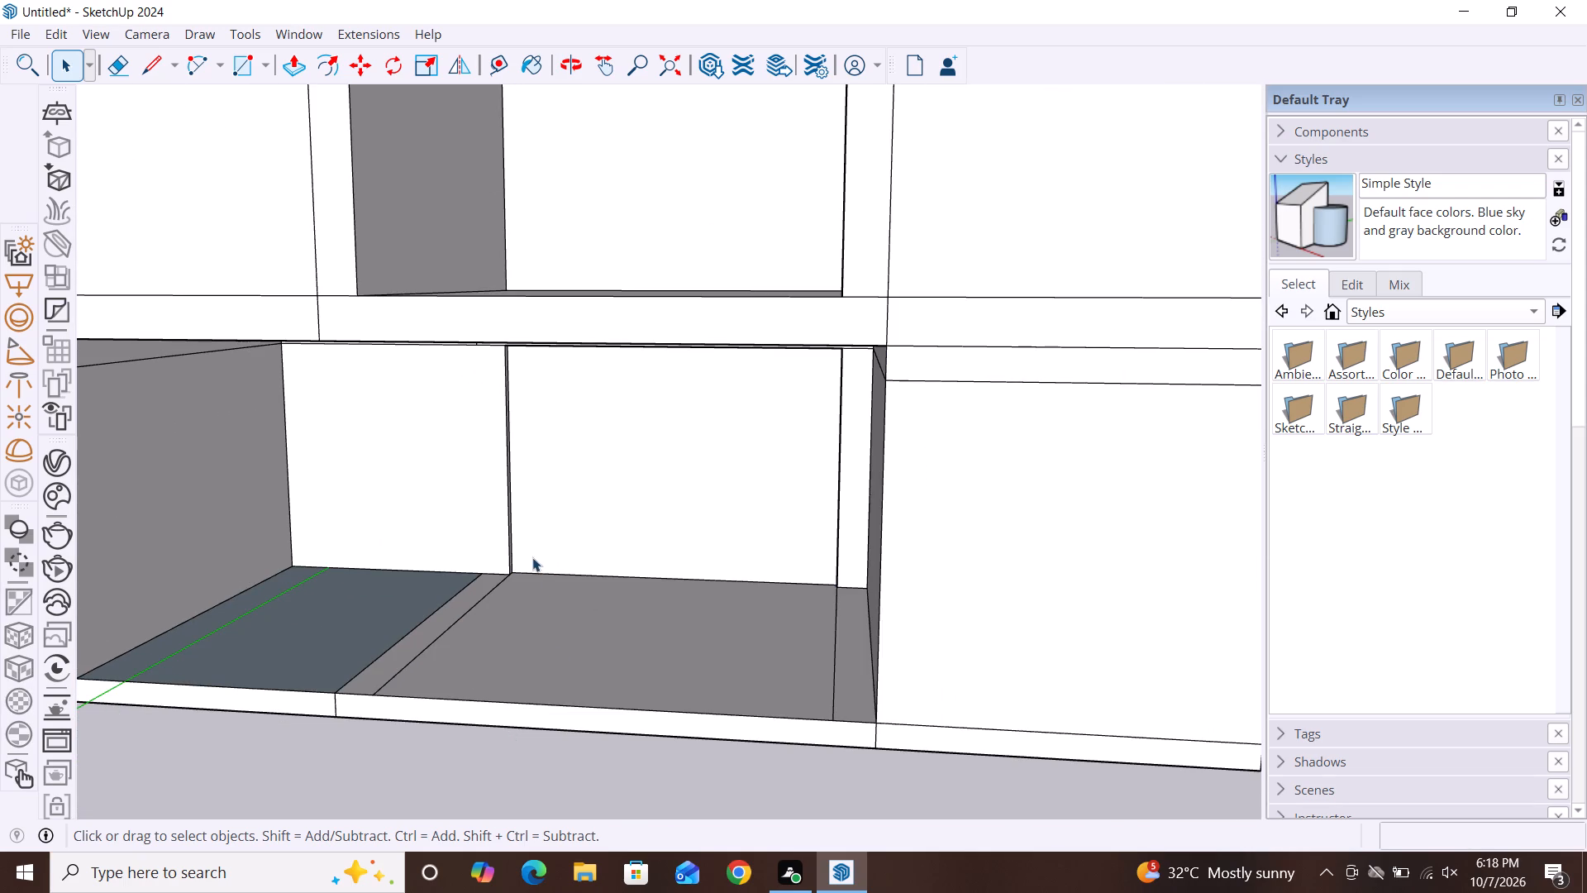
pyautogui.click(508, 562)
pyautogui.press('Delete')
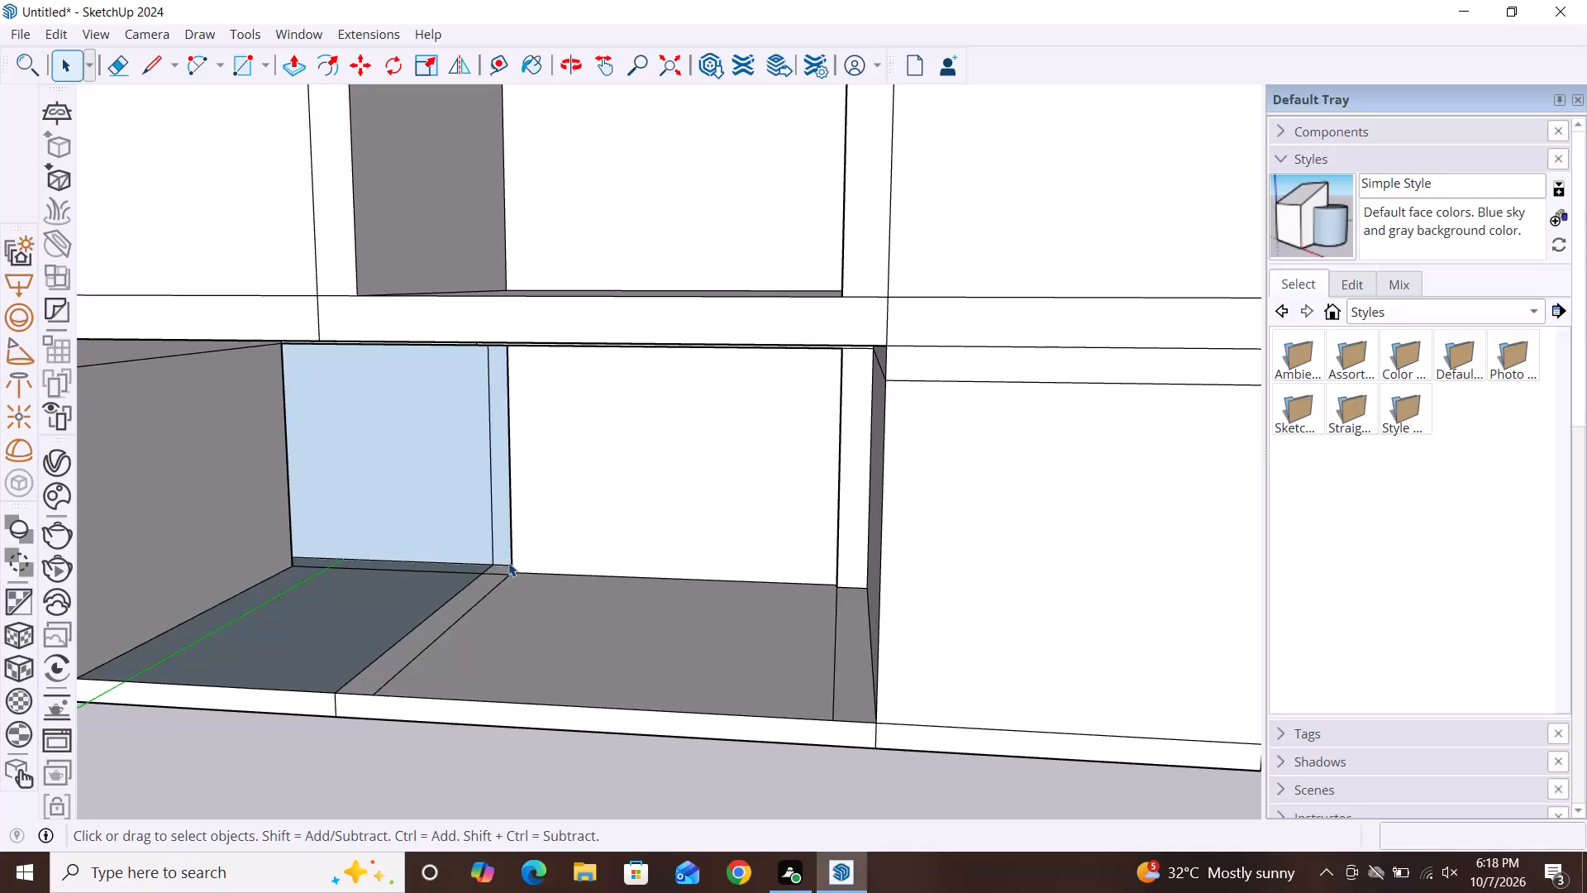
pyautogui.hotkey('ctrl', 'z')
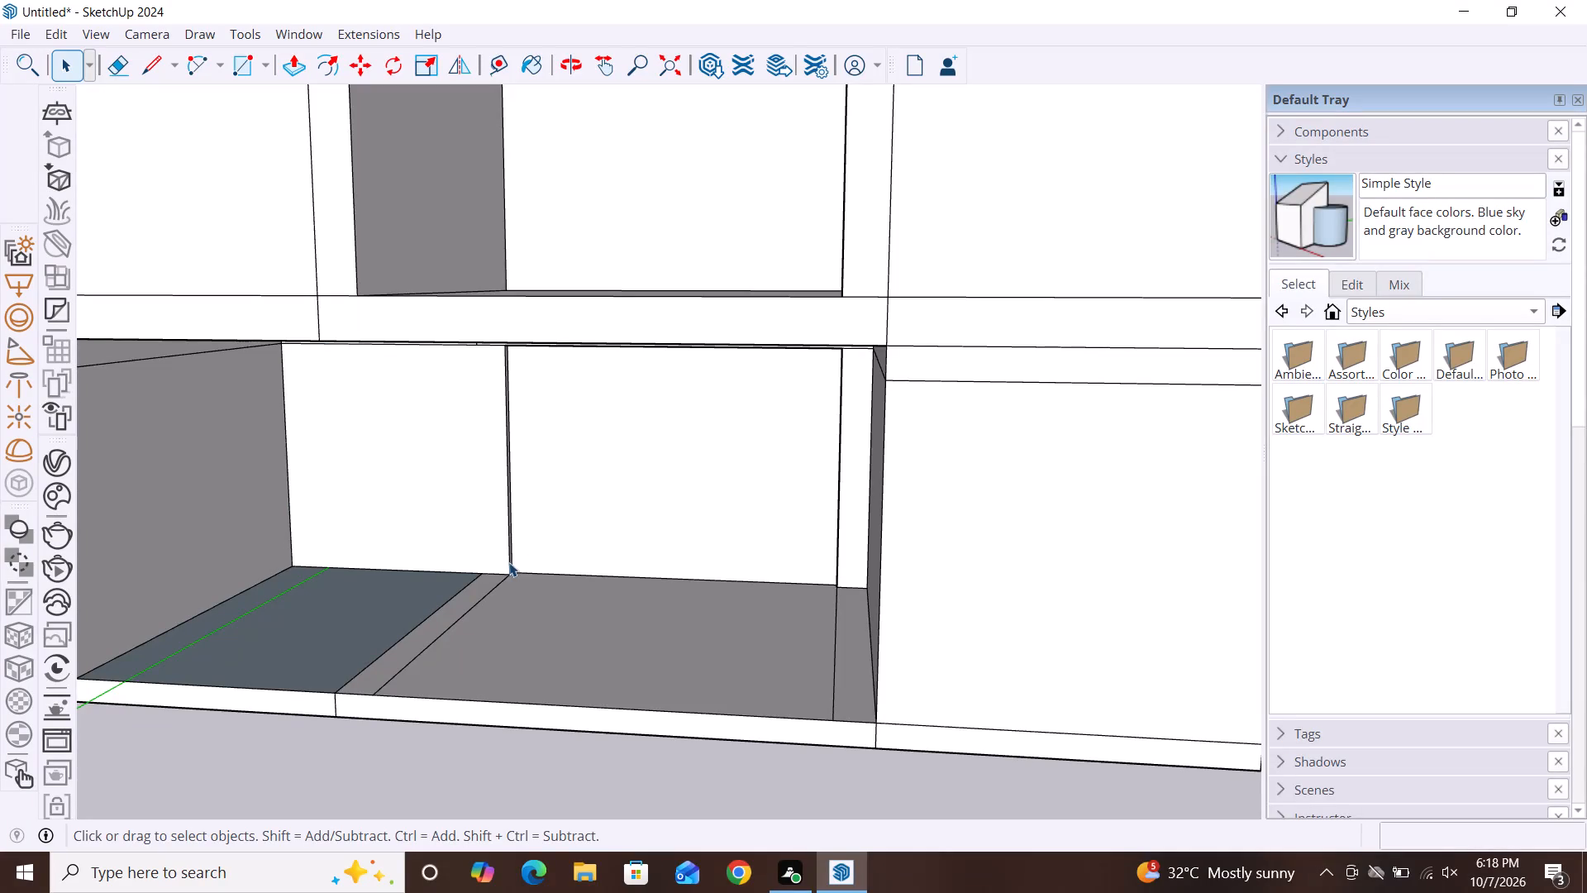
# Delete the floor edge between the middle floor and the narrow strip beside the left bay.
pyautogui.click(615, 574)
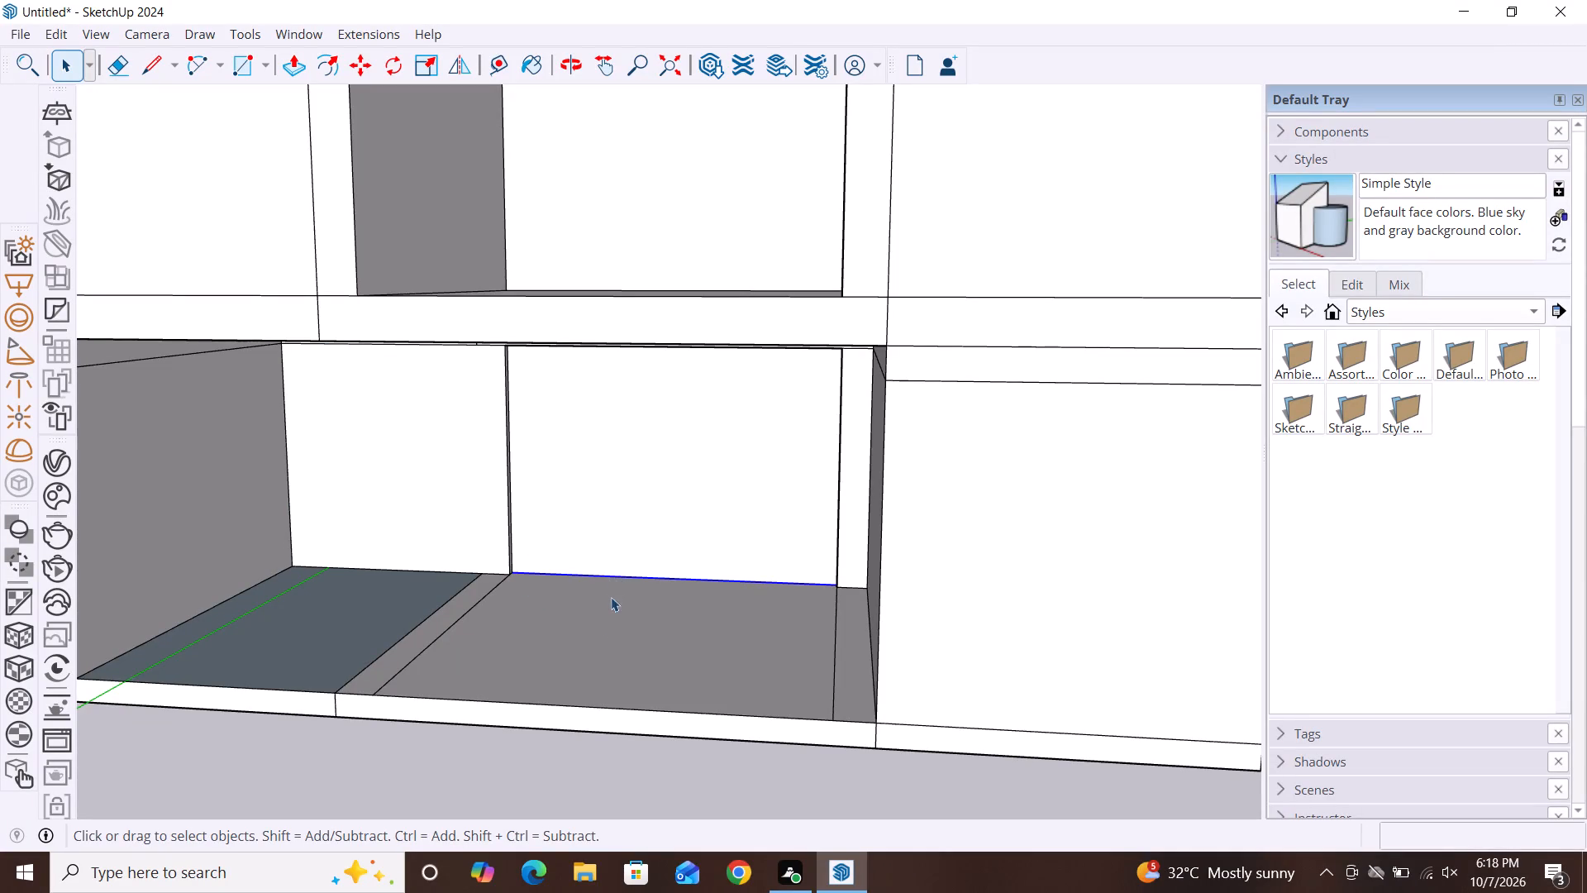
pyautogui.click(543, 758)
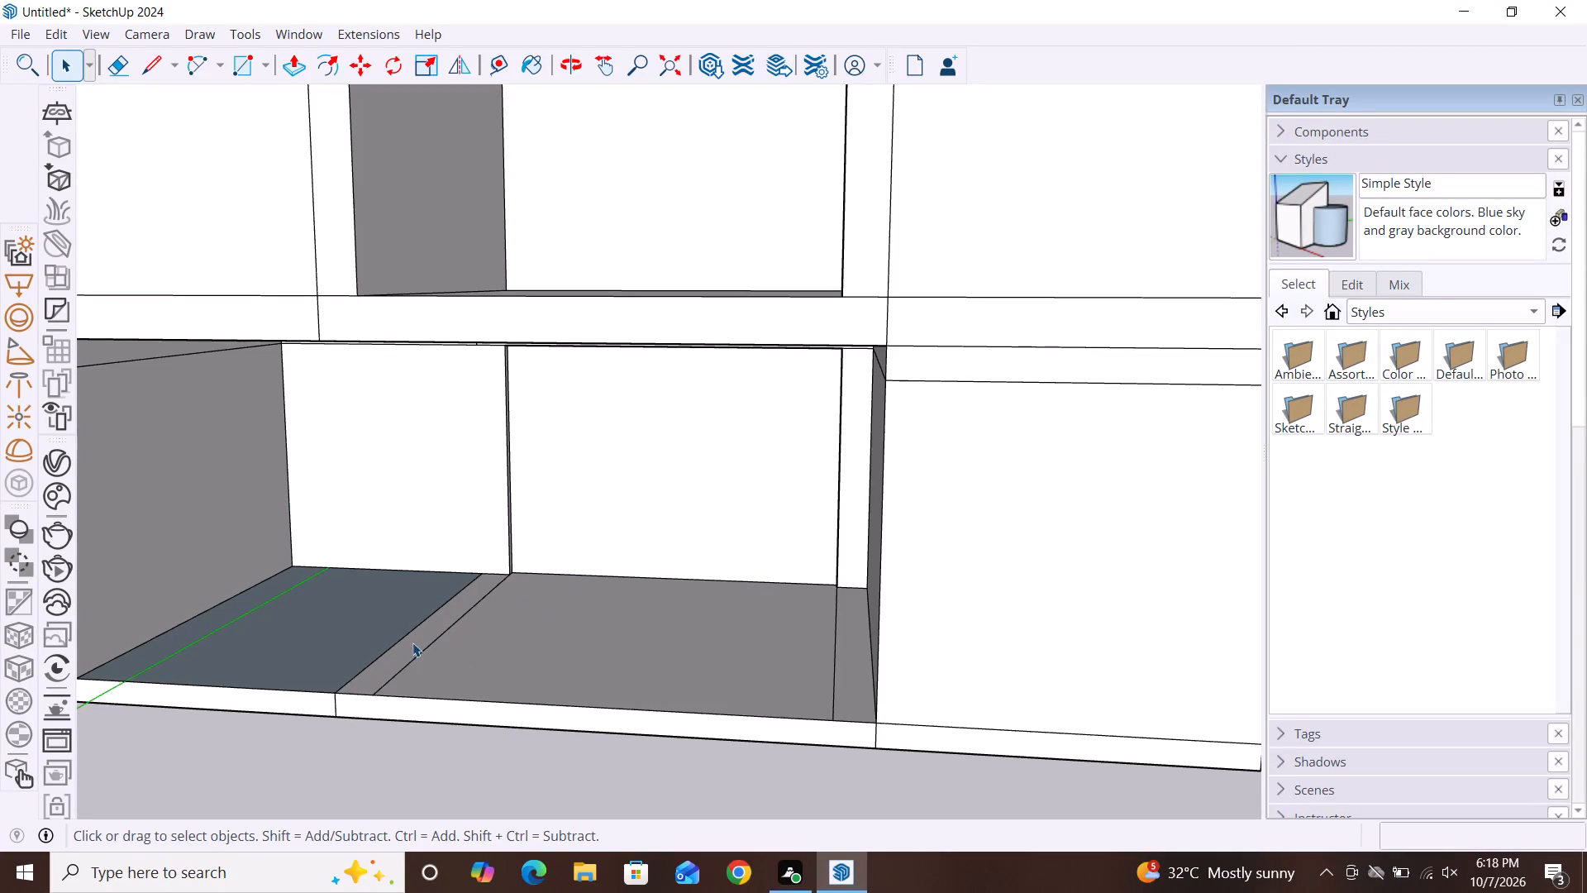
pyautogui.doubleClick(421, 652)
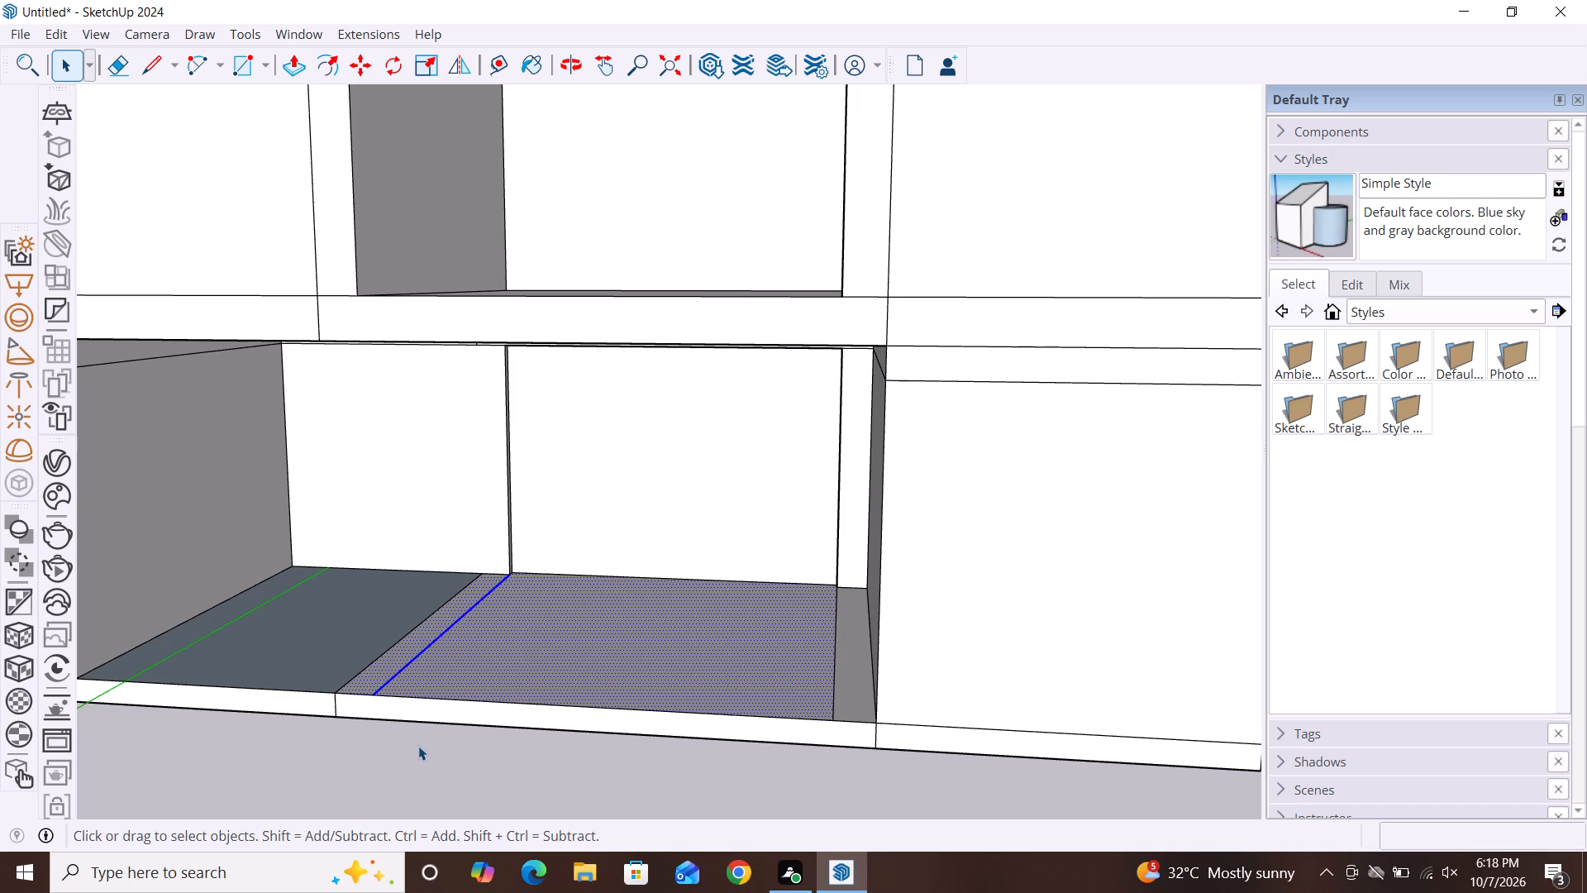
pyautogui.click(419, 751)
pyautogui.click(392, 676)
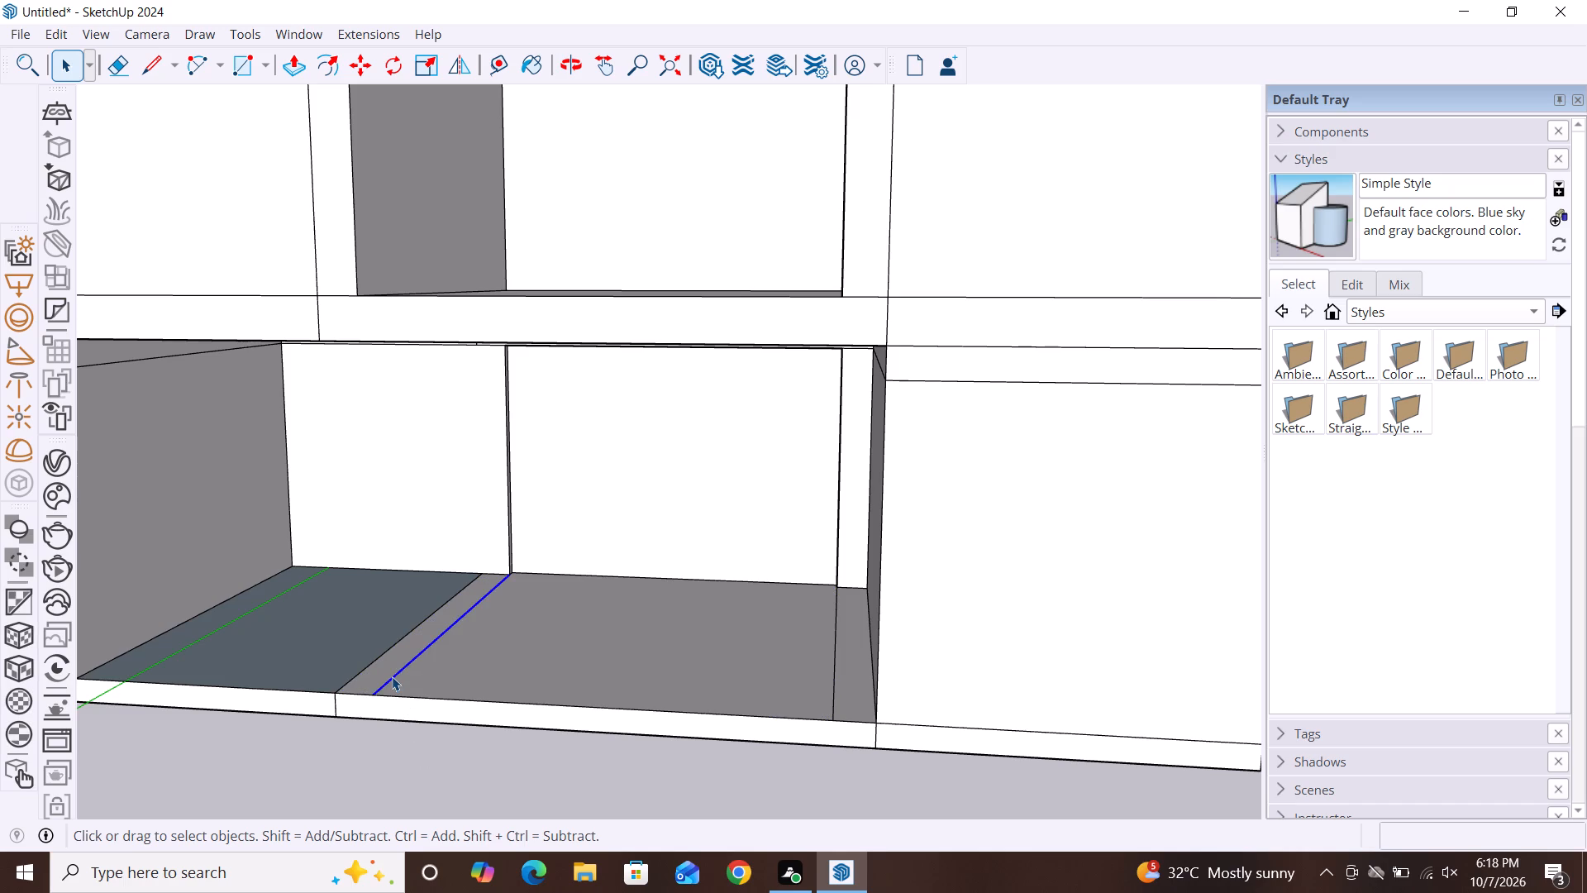
pyautogui.press('Delete')
# Delete the floor edge between the middle floor and the narrow strip along the recess's right wall.
pyautogui.scroll(-2, 355, 705)
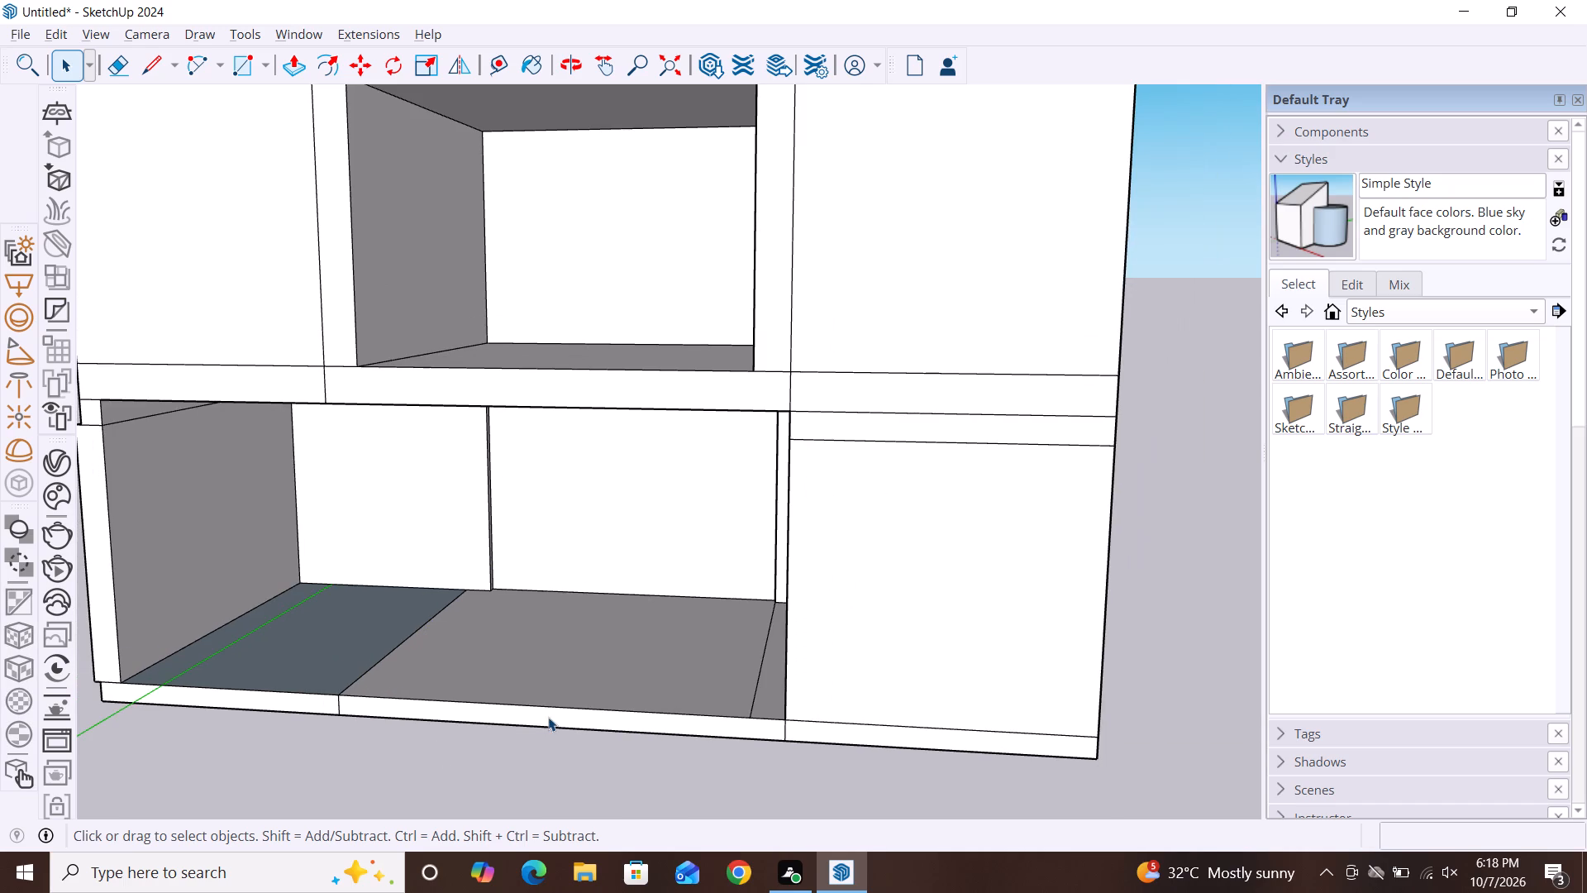
pyautogui.keyDown('alt'); pyautogui.moveTo(598, 726); pyautogui.dragTo(741, 661, button='middle'); pyautogui.keyUp('alt')
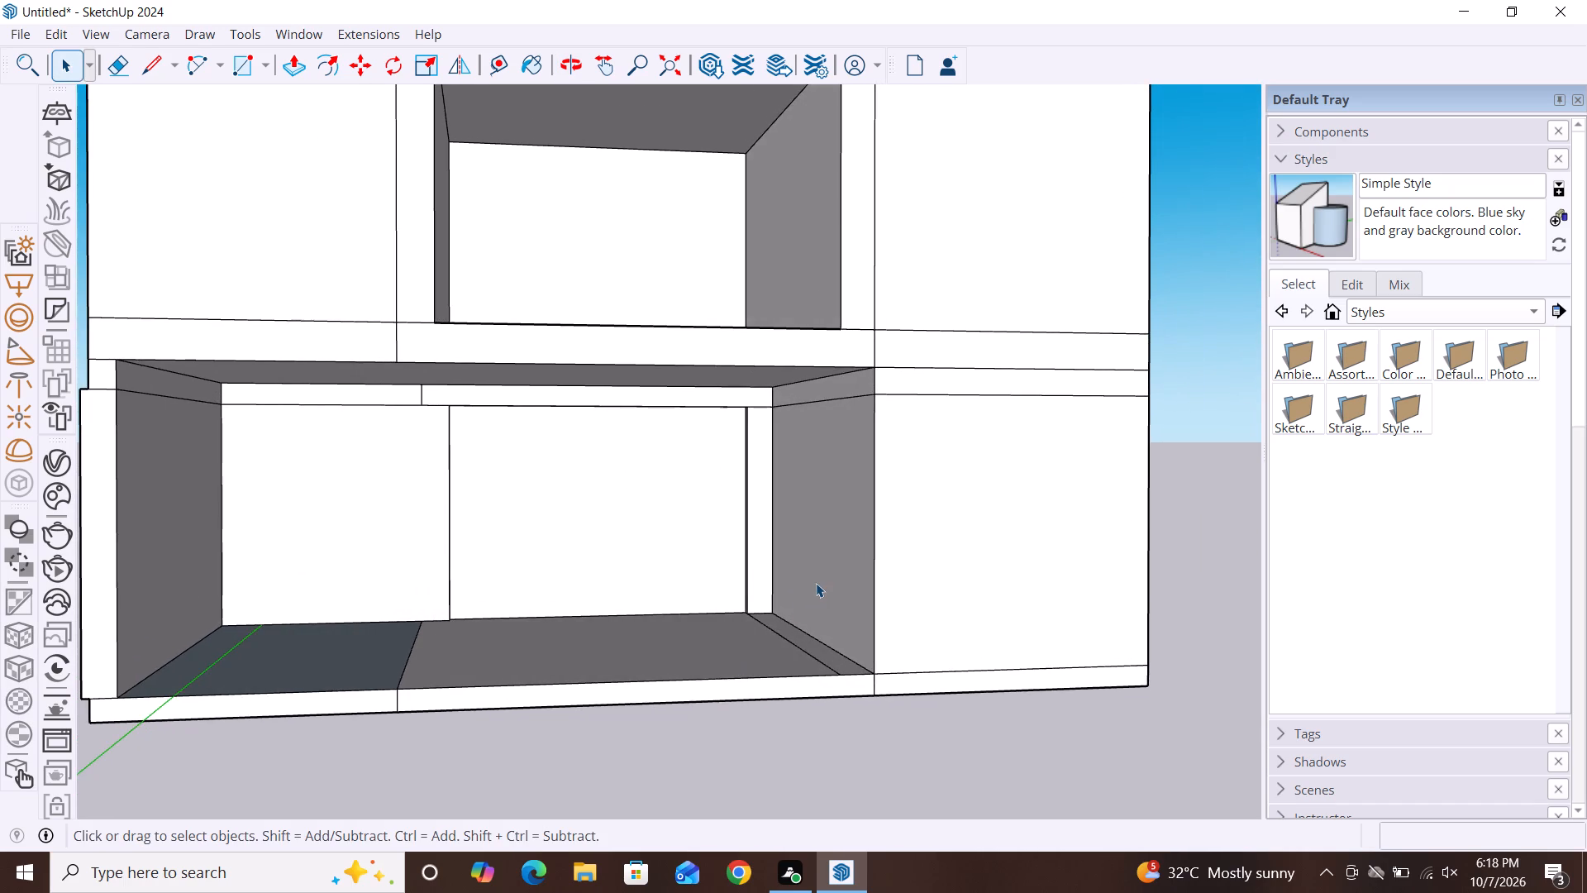
pyautogui.scroll(2, 816, 583)
pyautogui.click(789, 664)
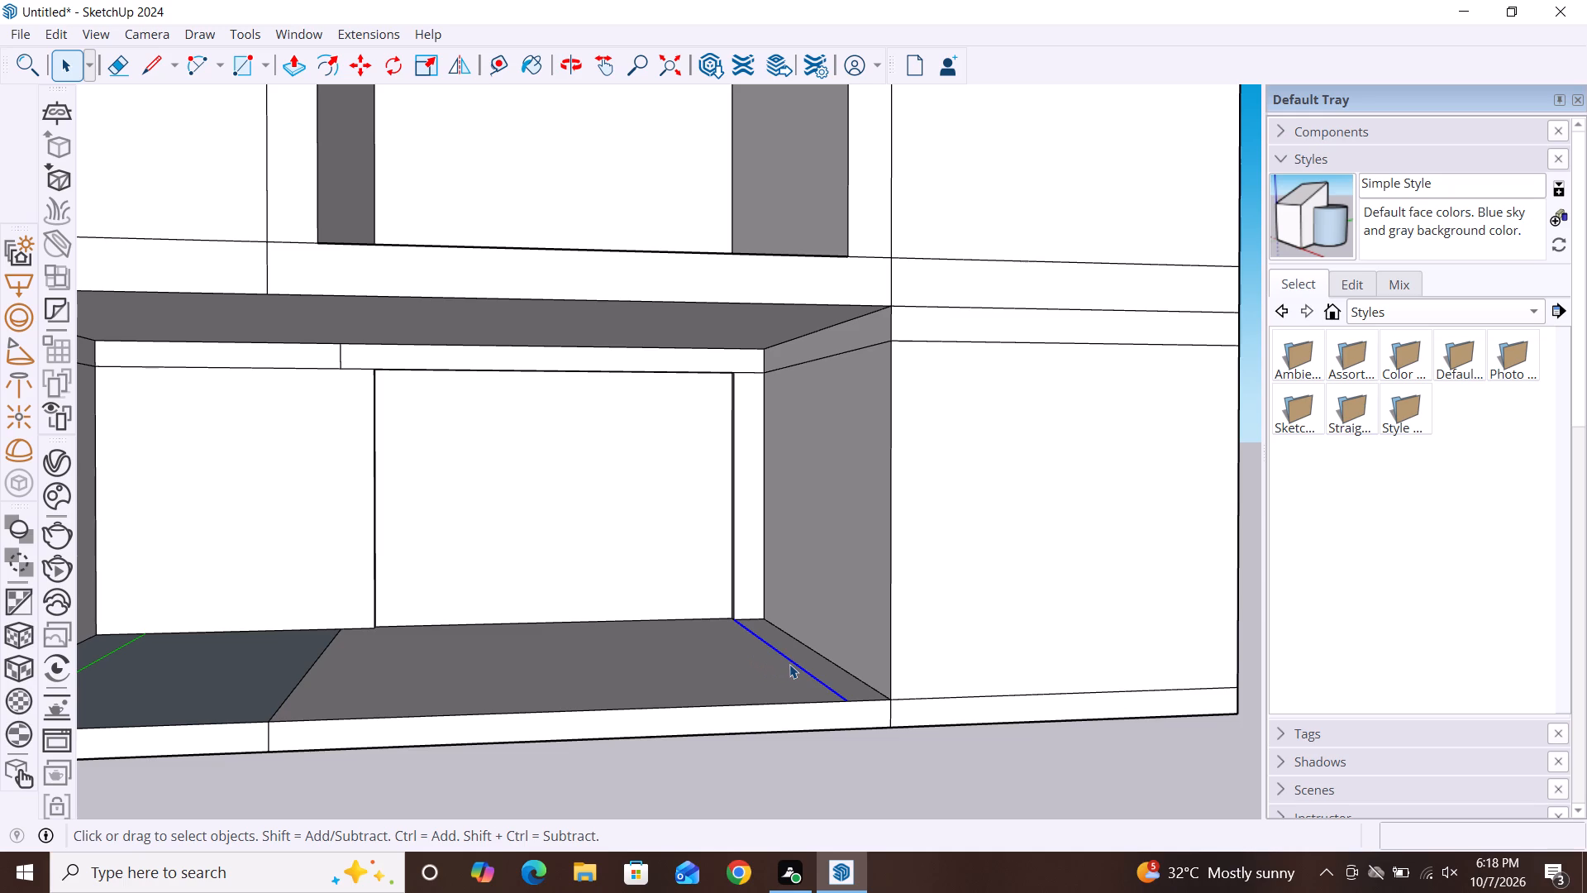
pyautogui.press('Delete')
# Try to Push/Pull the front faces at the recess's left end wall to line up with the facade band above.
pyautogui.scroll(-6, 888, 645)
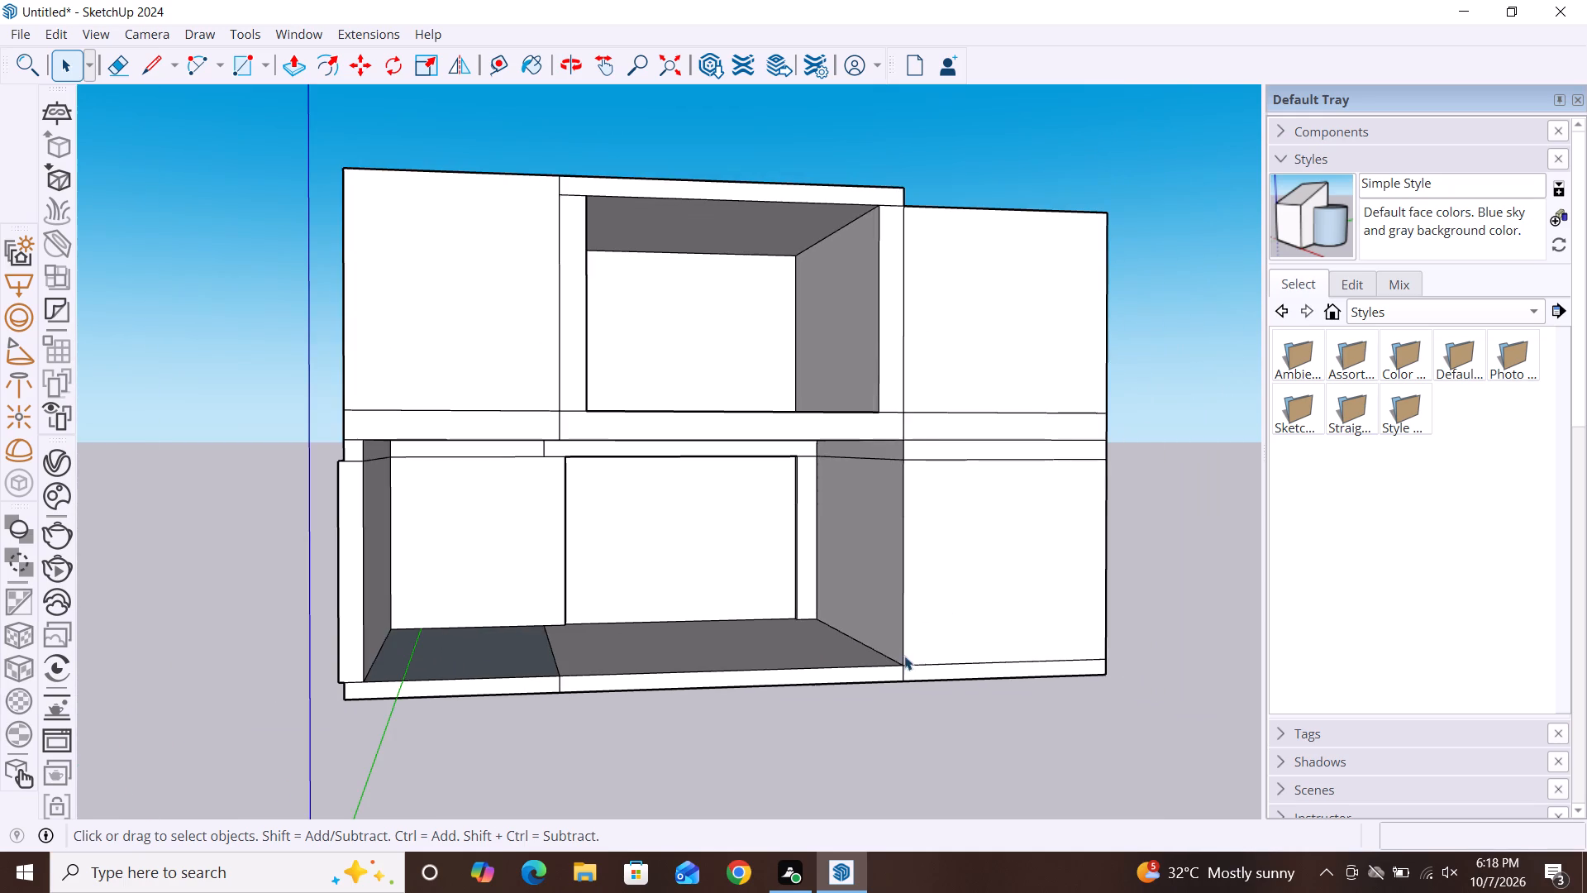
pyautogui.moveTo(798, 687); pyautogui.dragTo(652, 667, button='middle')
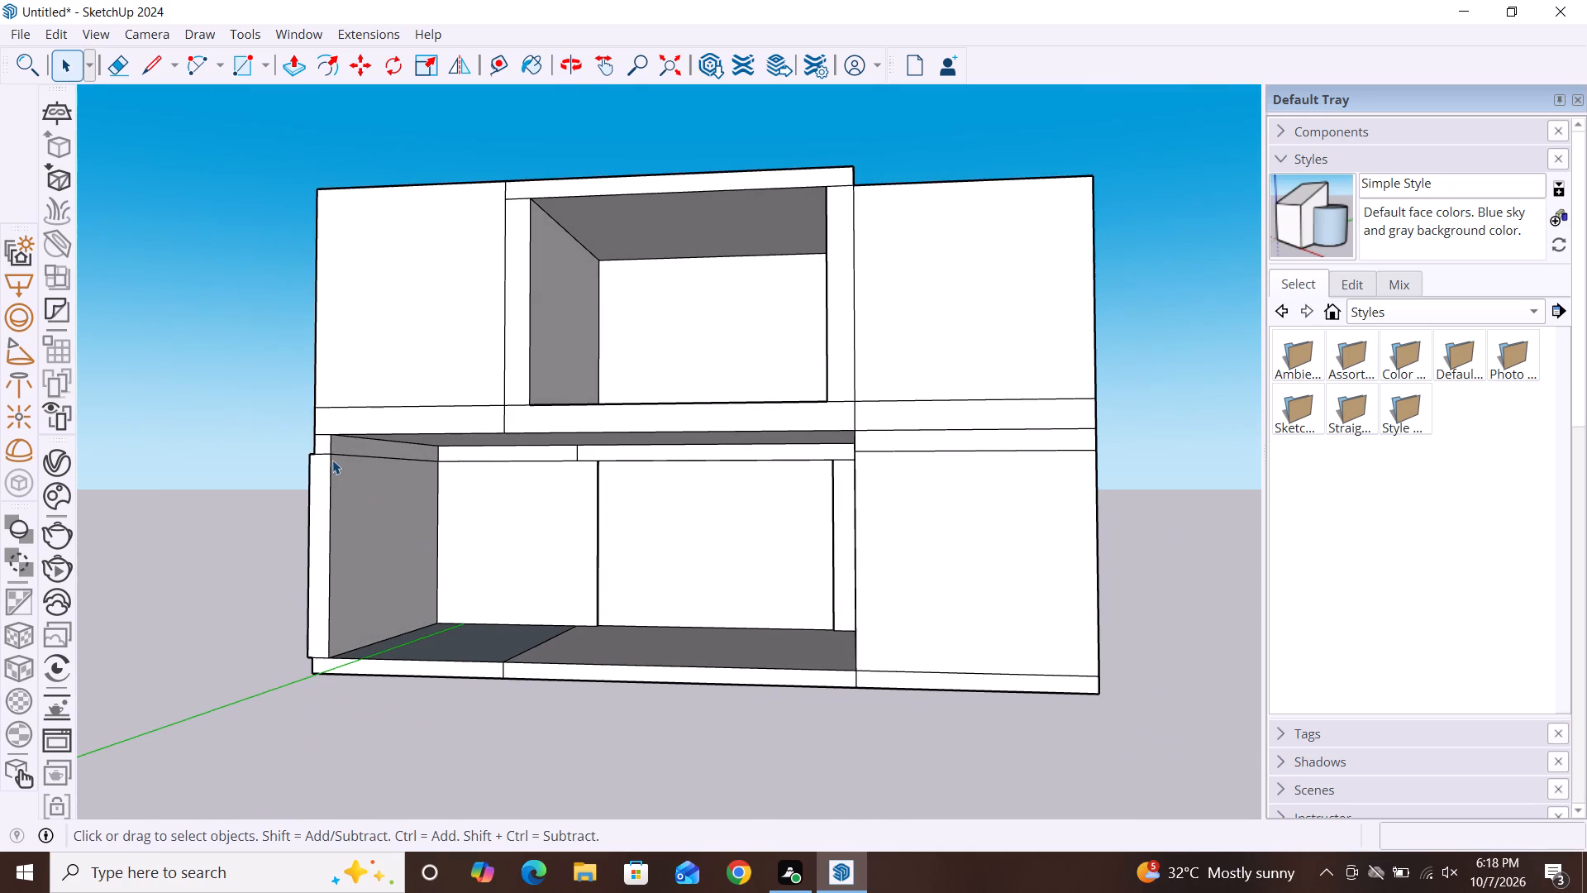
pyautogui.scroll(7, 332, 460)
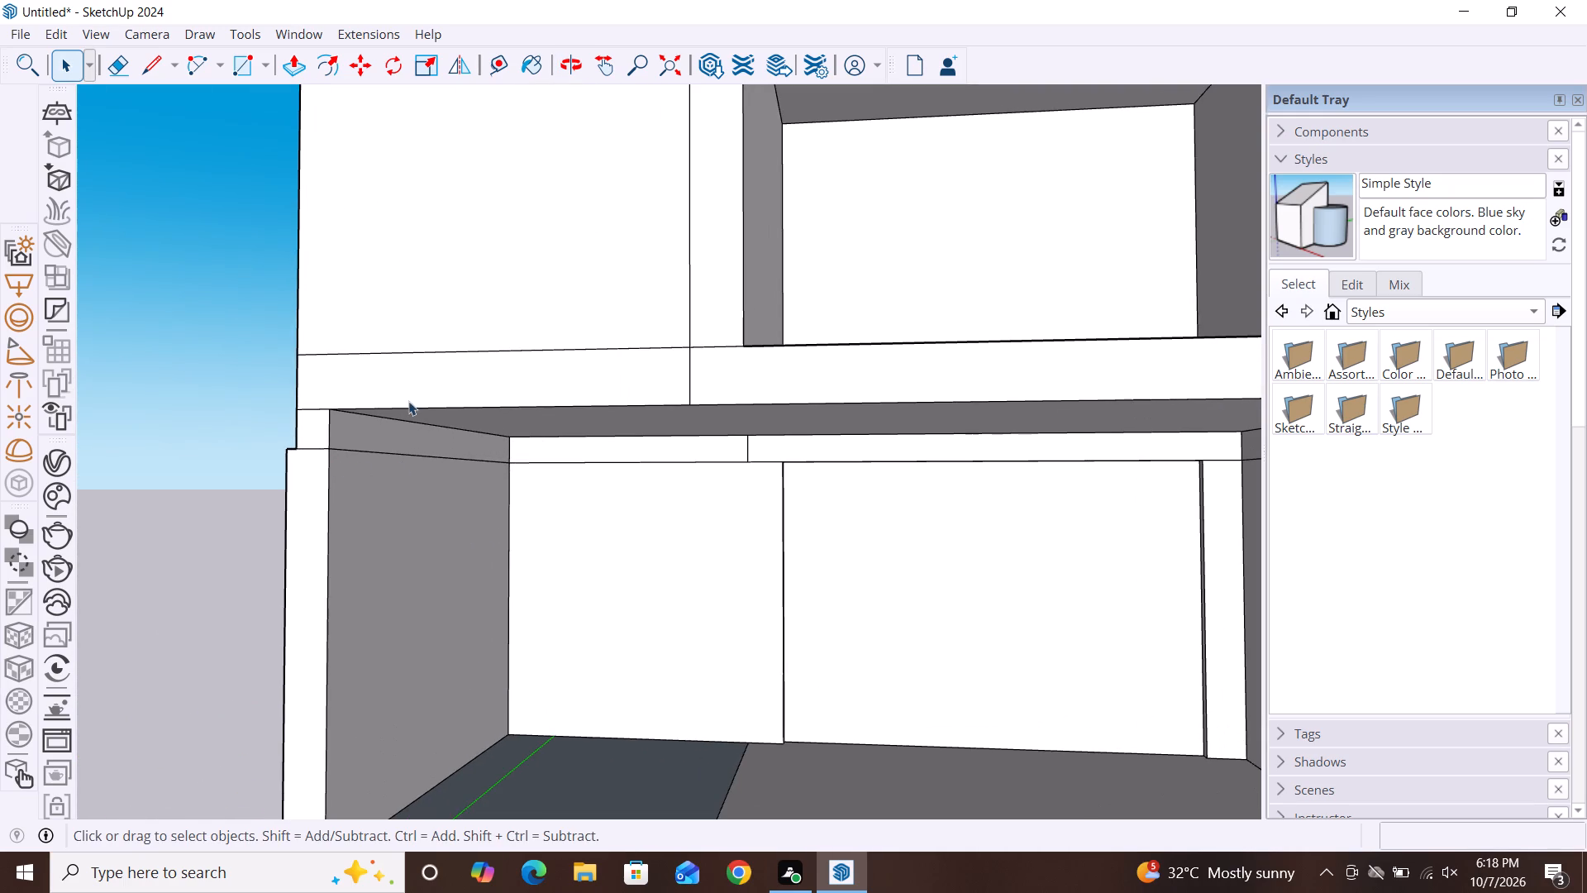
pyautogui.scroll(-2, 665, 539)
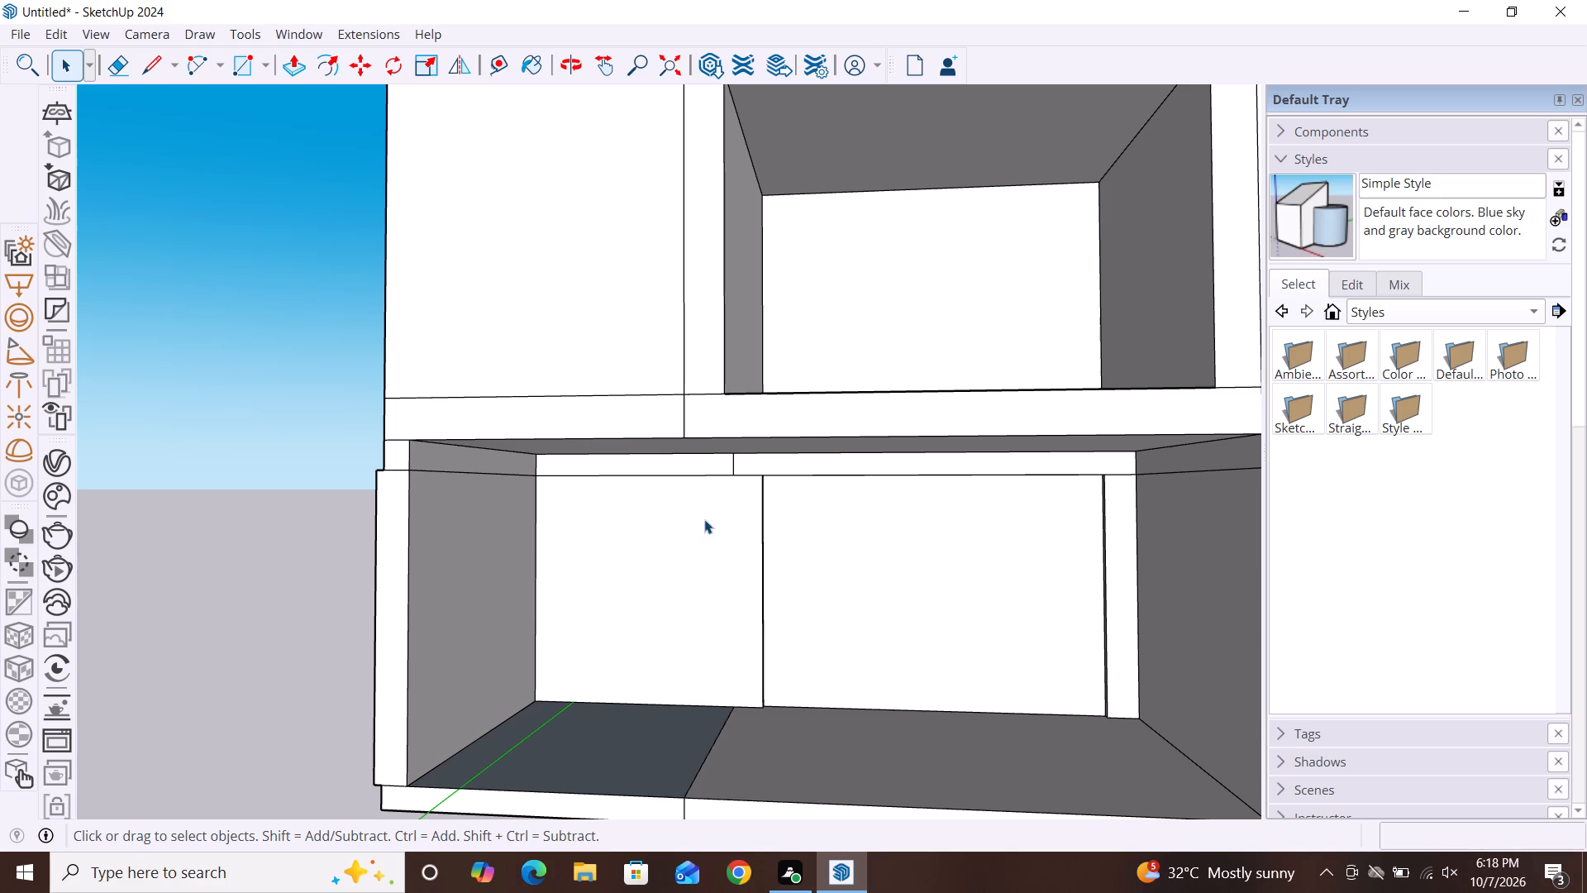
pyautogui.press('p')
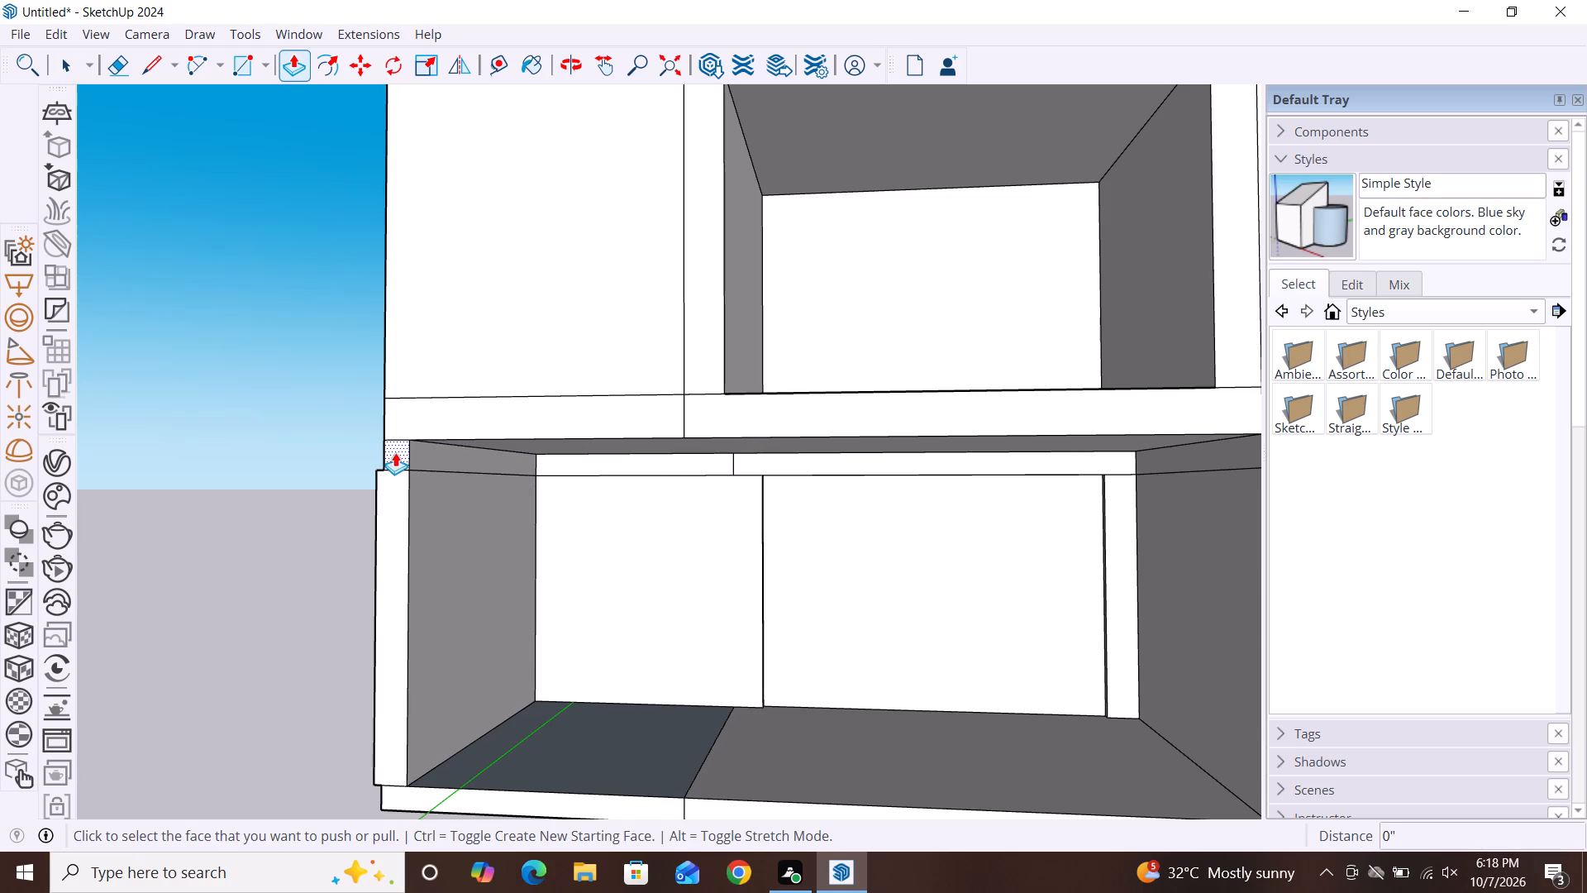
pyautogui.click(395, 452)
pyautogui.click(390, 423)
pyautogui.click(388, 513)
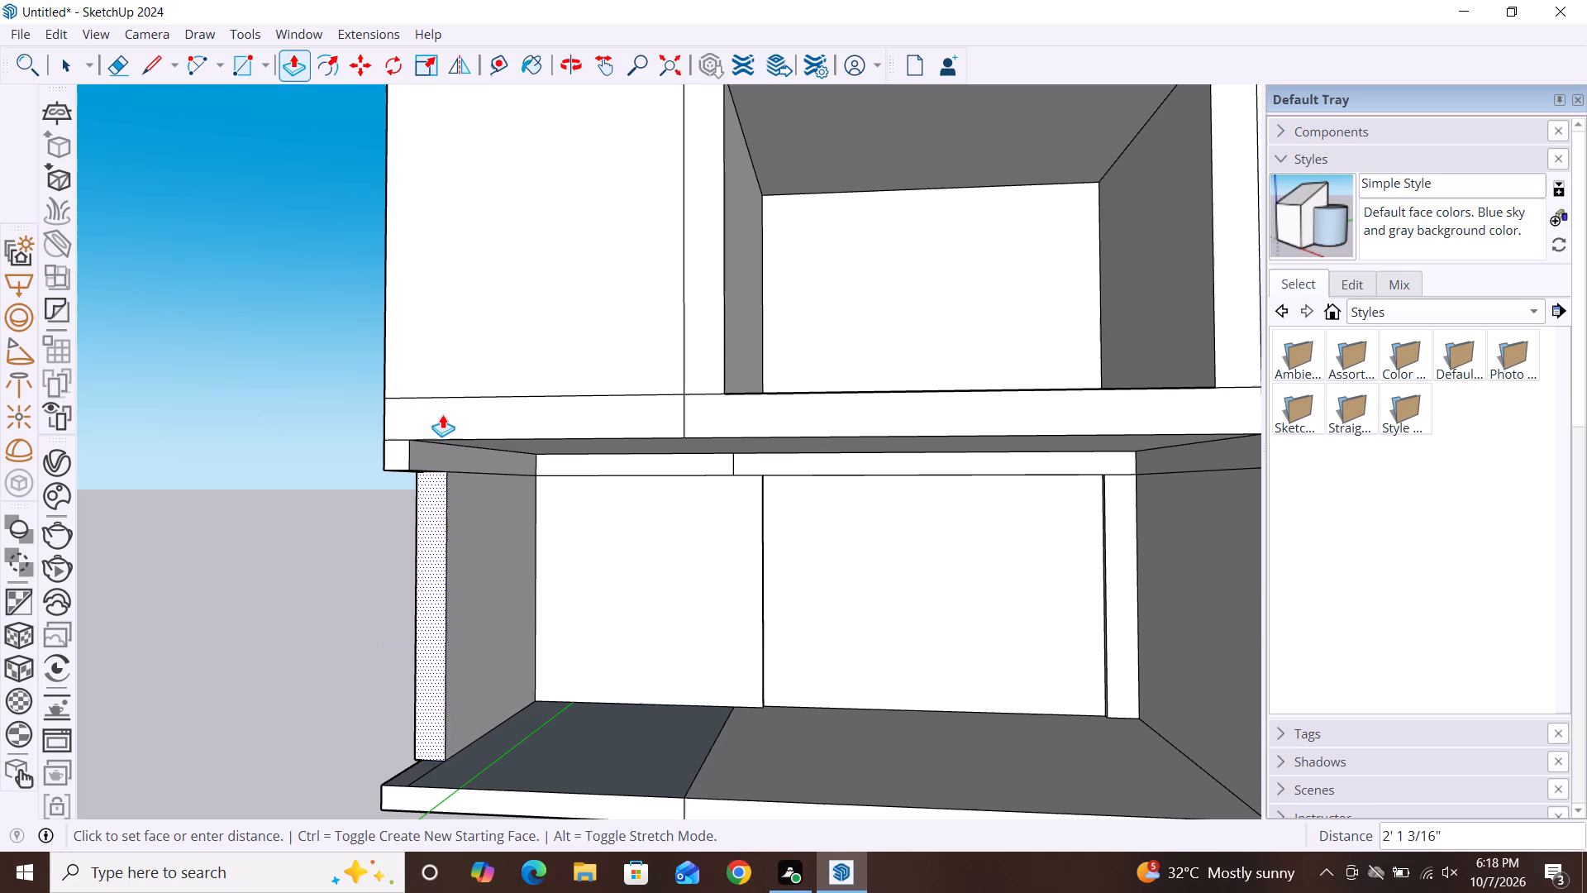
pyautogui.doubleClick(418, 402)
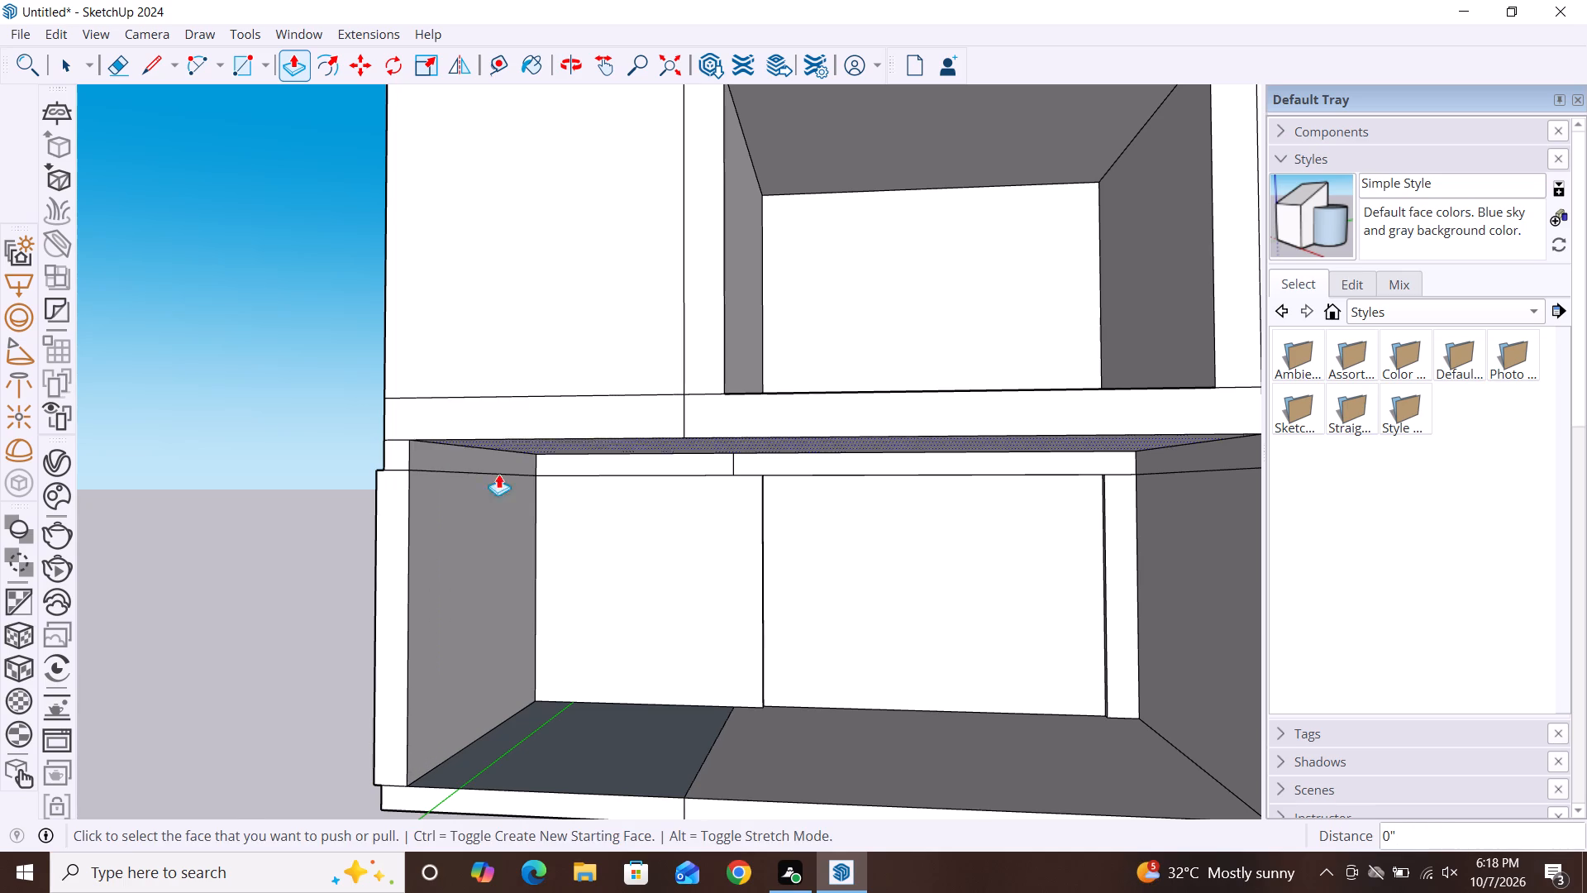
# Push/Pull the lower left wall's outer side face inward 1 13/16" so it is flush with the wall above.
pyautogui.press('space')
pyautogui.keyDown('alt'); pyautogui.moveTo(506, 590); pyautogui.dragTo(631, 633, button='middle'); pyautogui.keyUp('alt')
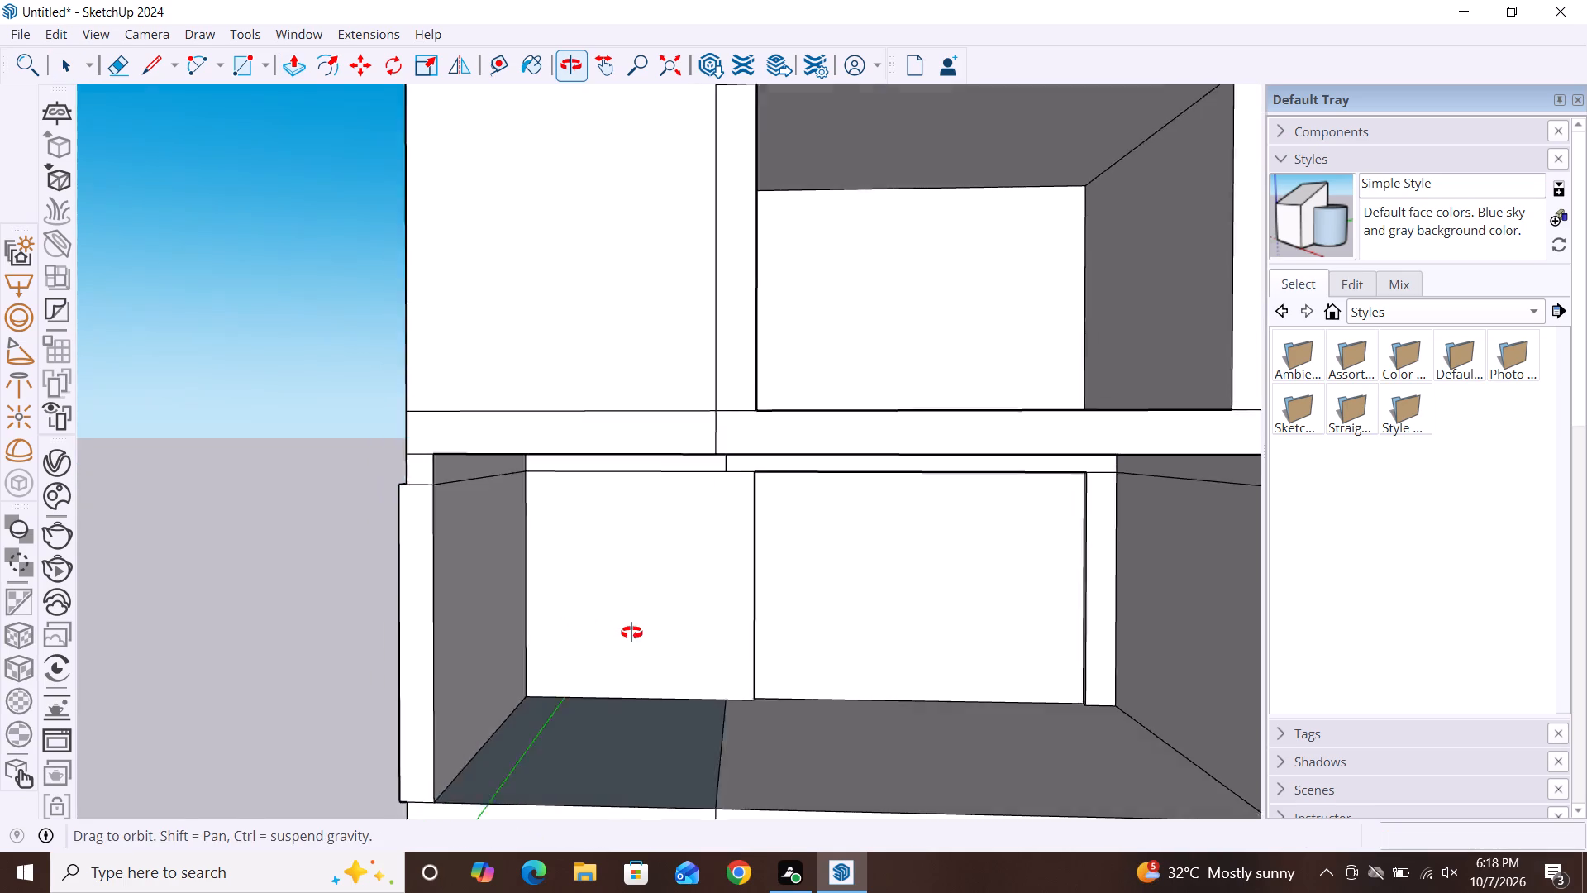
pyautogui.keyDown('alt'); pyautogui.moveTo(631, 633); pyautogui.dragTo(779, 670, button='middle'); pyautogui.keyUp('alt')
pyautogui.press('p')
pyautogui.click(515, 579)
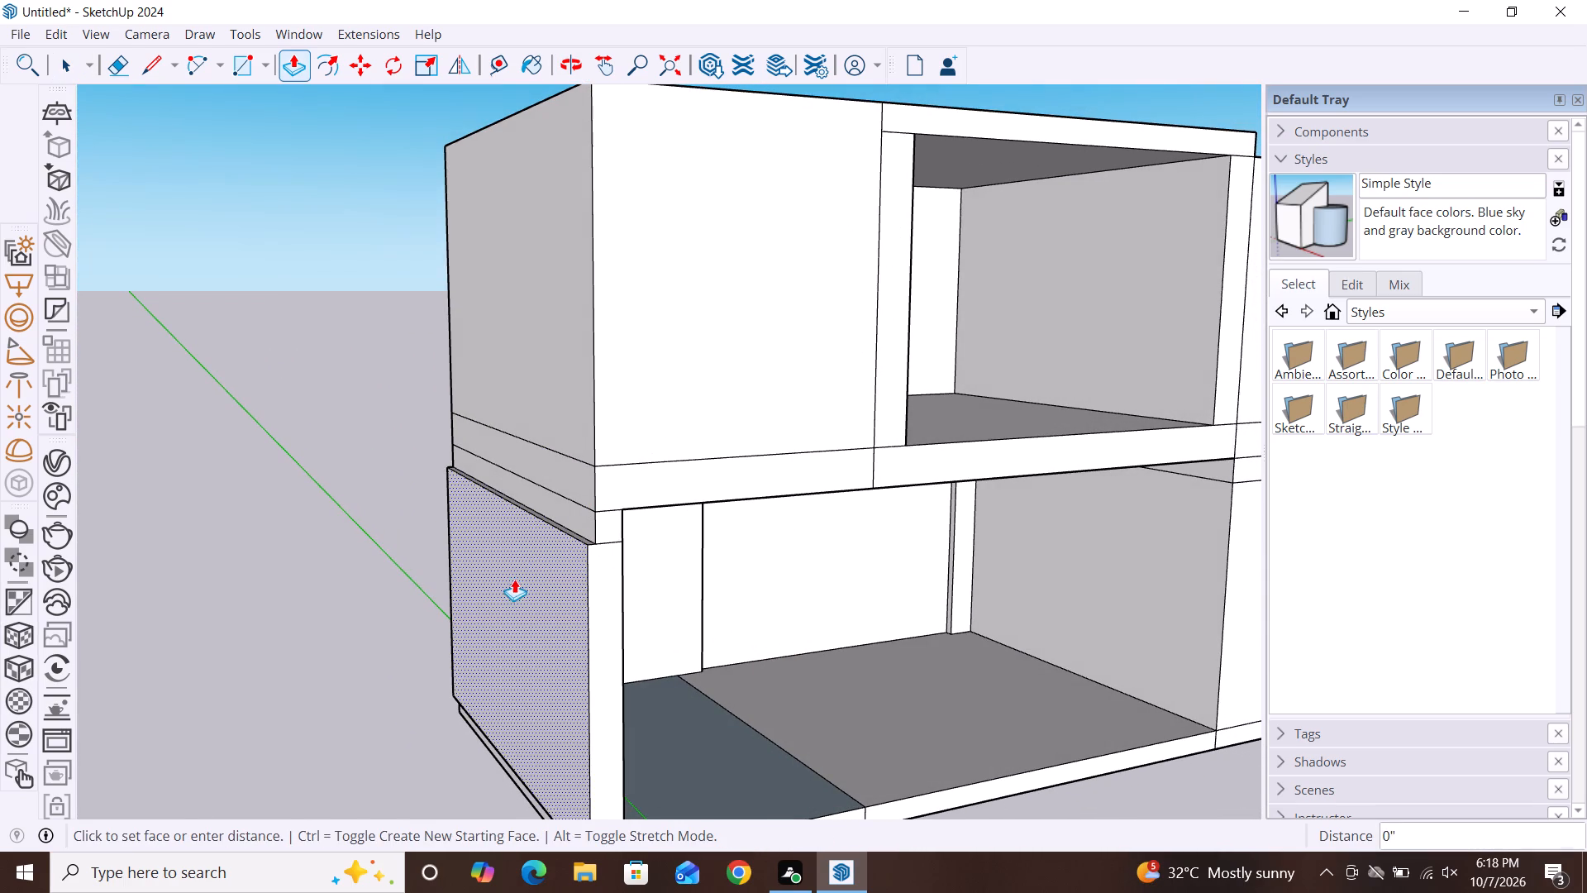
pyautogui.click(589, 534)
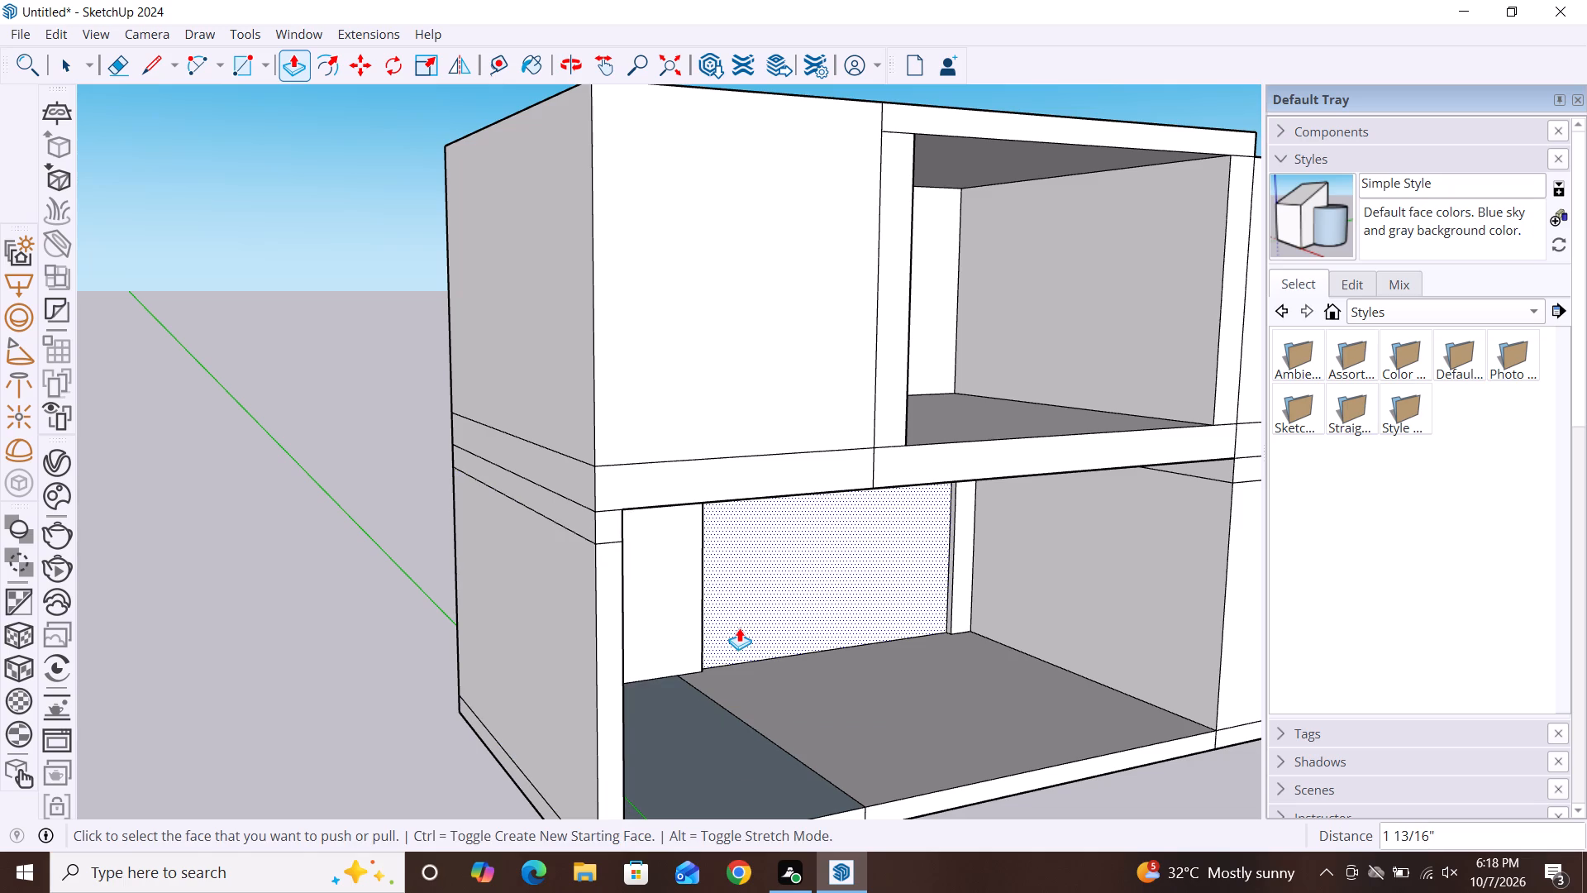
pyautogui.press('space')
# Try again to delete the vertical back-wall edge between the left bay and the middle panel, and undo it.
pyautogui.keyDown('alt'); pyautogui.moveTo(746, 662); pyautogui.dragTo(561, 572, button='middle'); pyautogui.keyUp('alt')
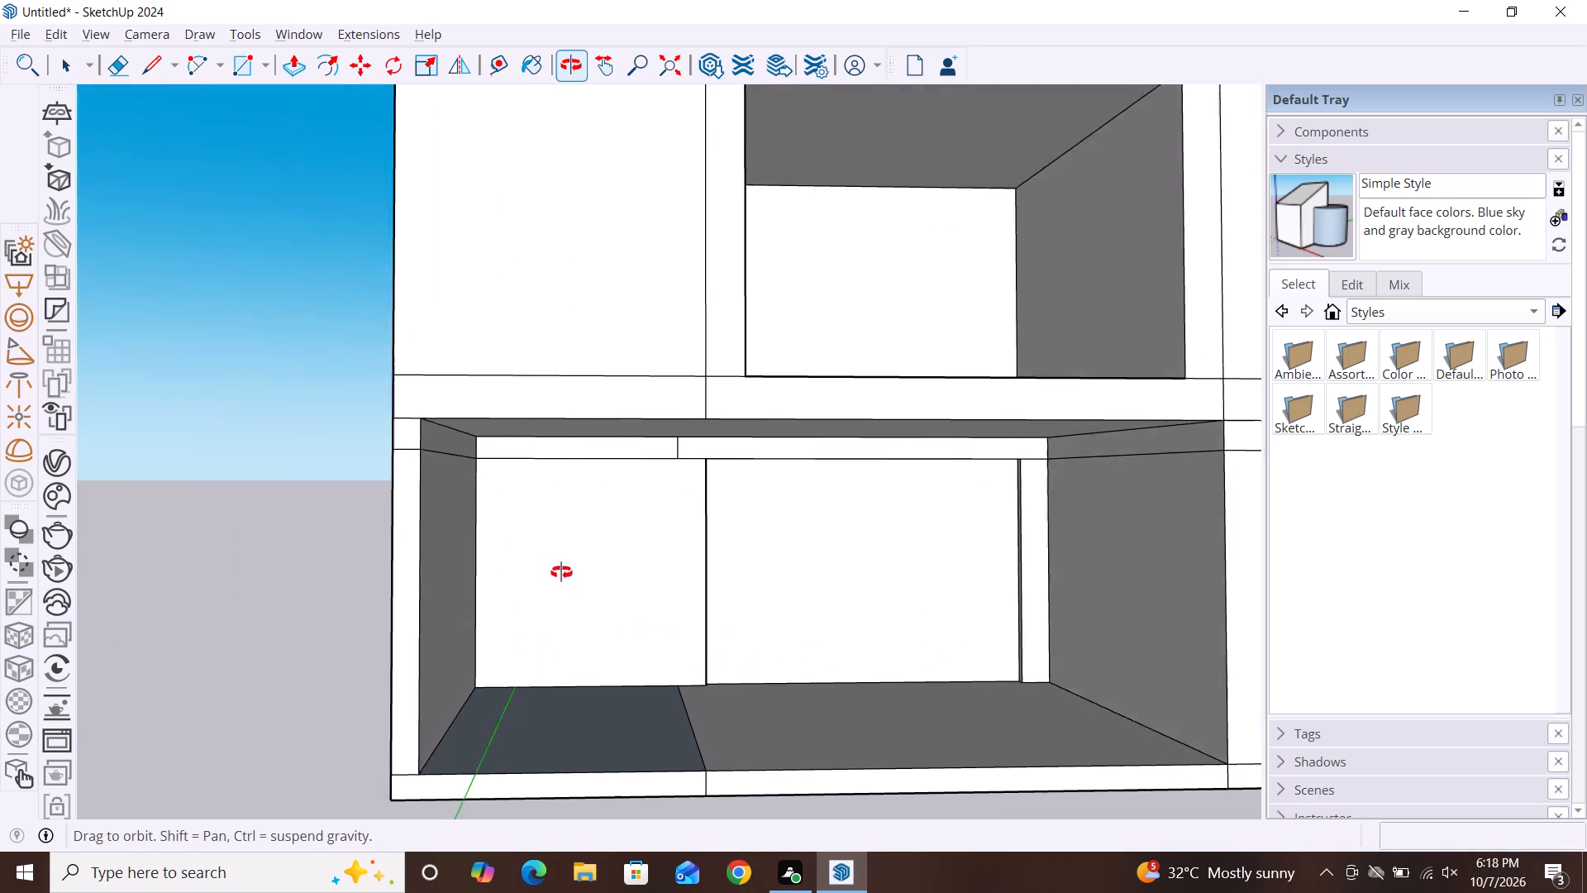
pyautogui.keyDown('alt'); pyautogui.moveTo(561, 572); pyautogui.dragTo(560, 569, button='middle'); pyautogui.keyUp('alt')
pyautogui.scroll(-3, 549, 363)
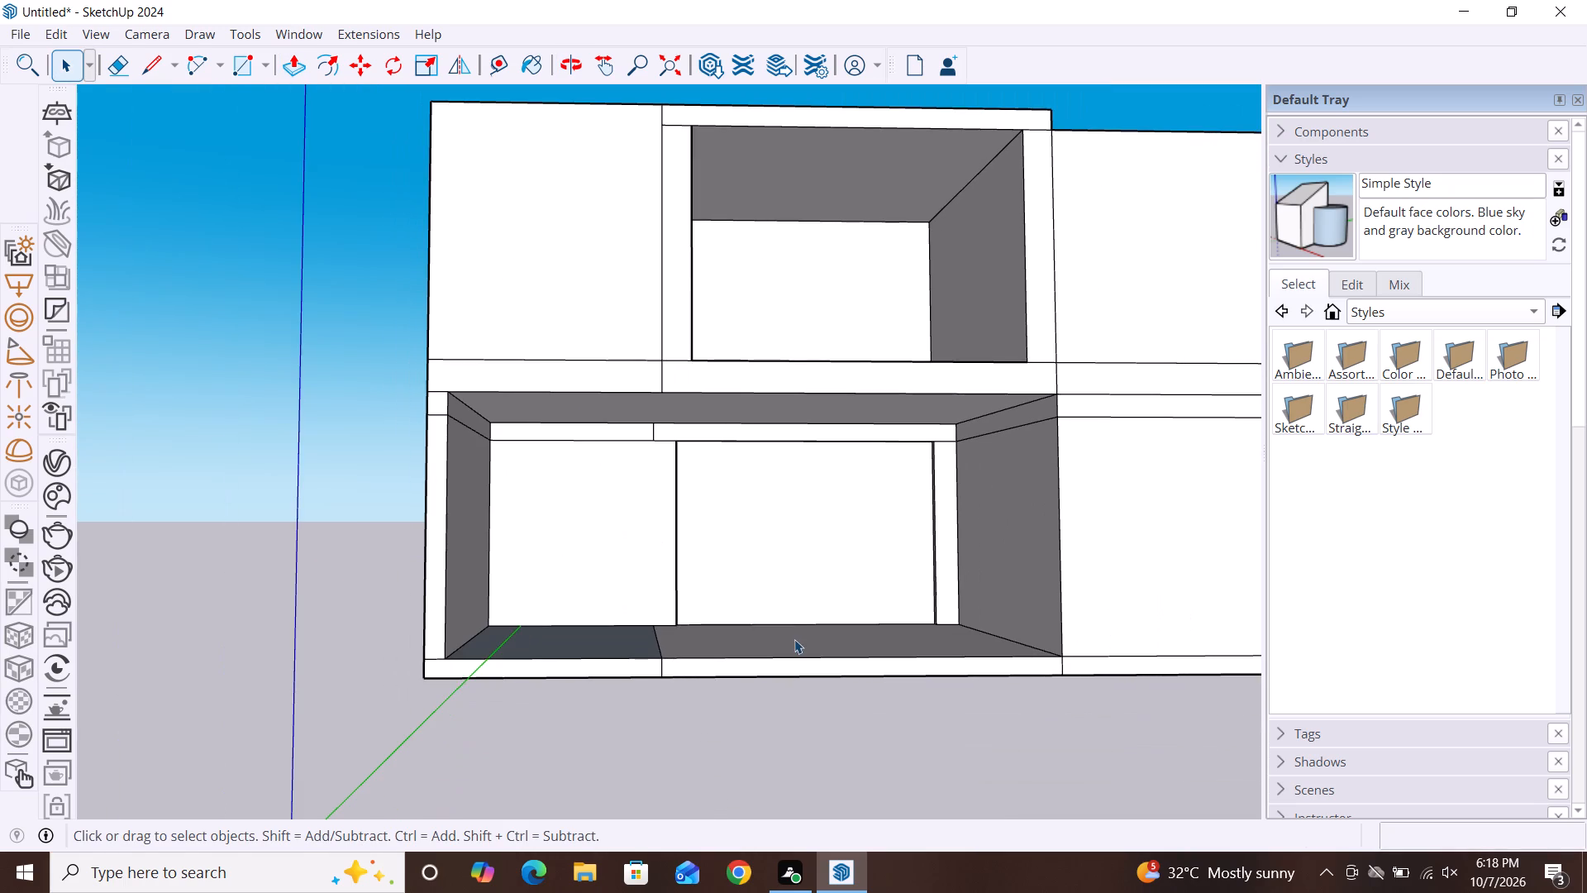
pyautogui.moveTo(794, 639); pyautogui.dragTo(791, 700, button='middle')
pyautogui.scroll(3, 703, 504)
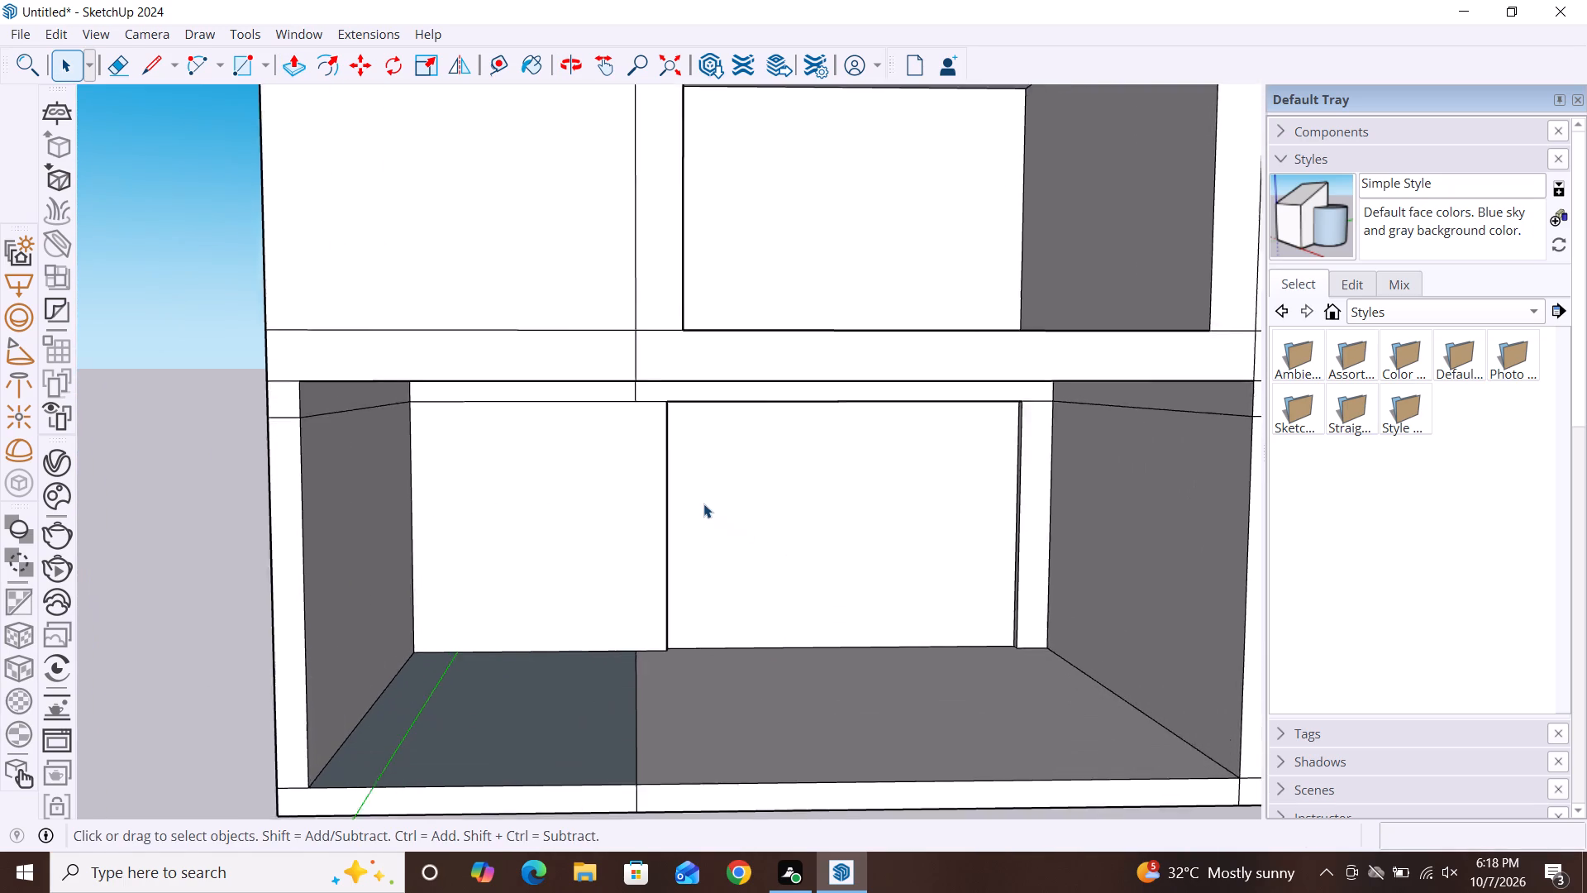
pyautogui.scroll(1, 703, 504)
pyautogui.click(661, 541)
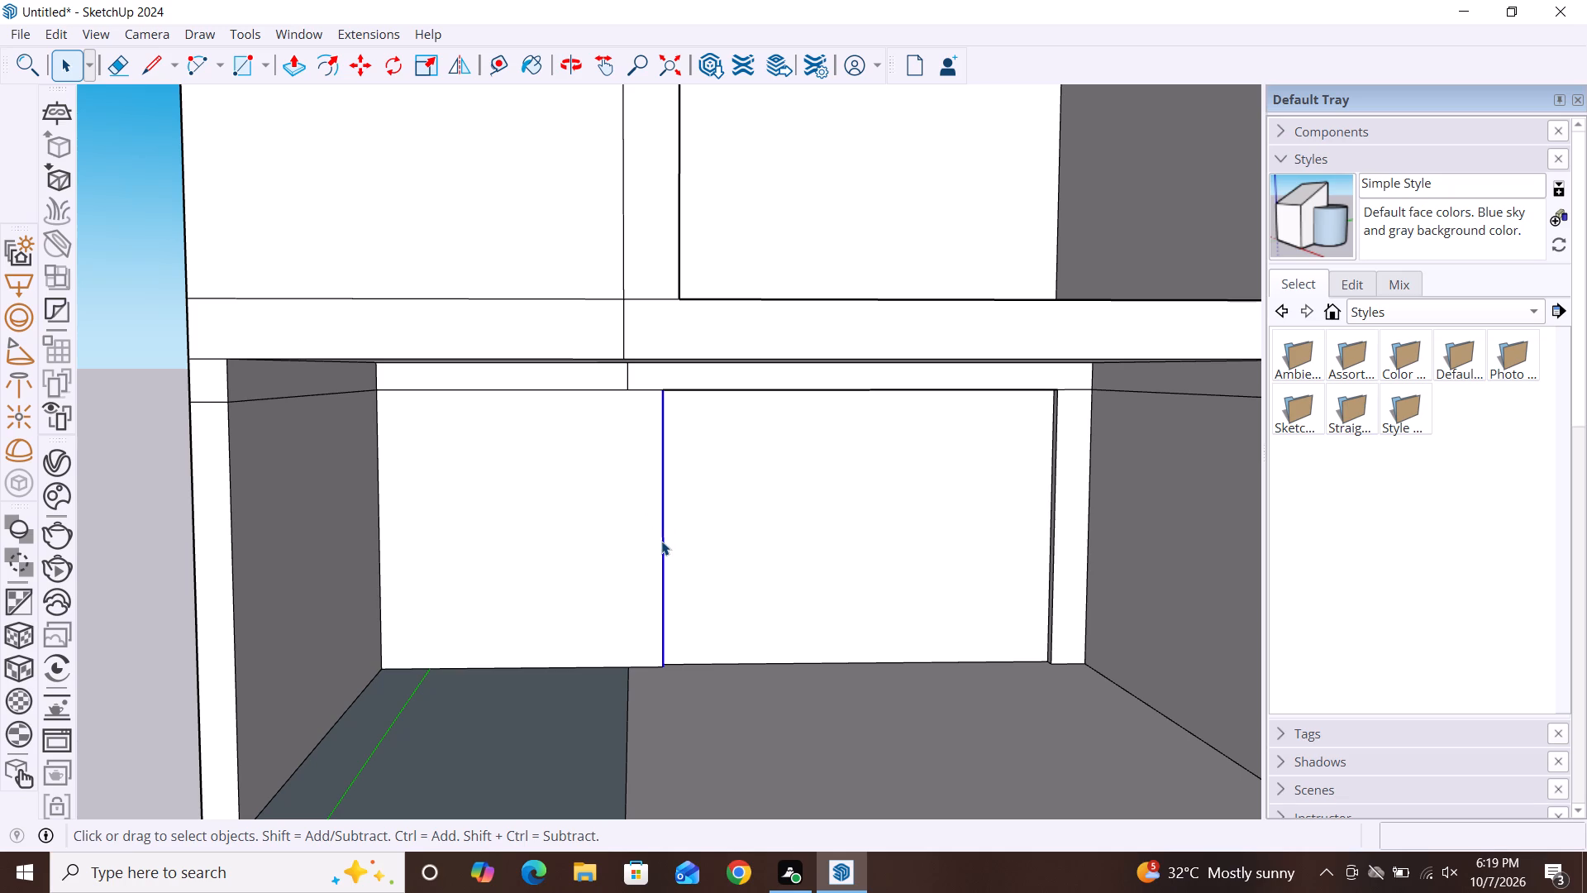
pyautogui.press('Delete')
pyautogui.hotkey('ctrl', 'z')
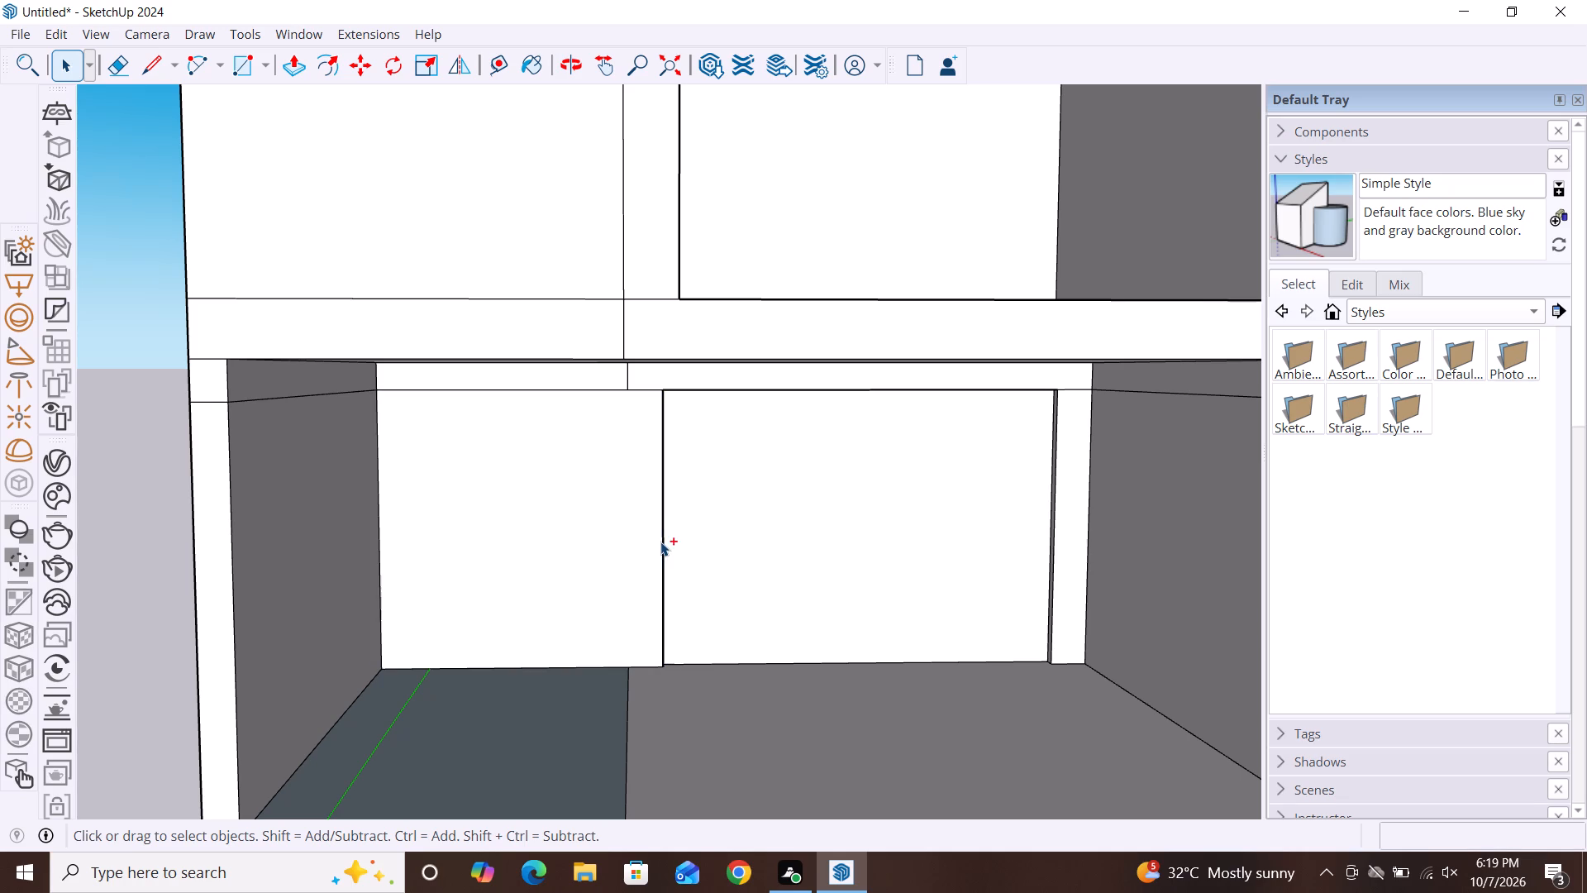
# Delete the short vertical edge dividing the strip along the top of the recess's back wall.
pyautogui.keyDown('alt'); pyautogui.moveTo(908, 623); pyautogui.dragTo(932, 532, button='middle'); pyautogui.keyUp('alt')
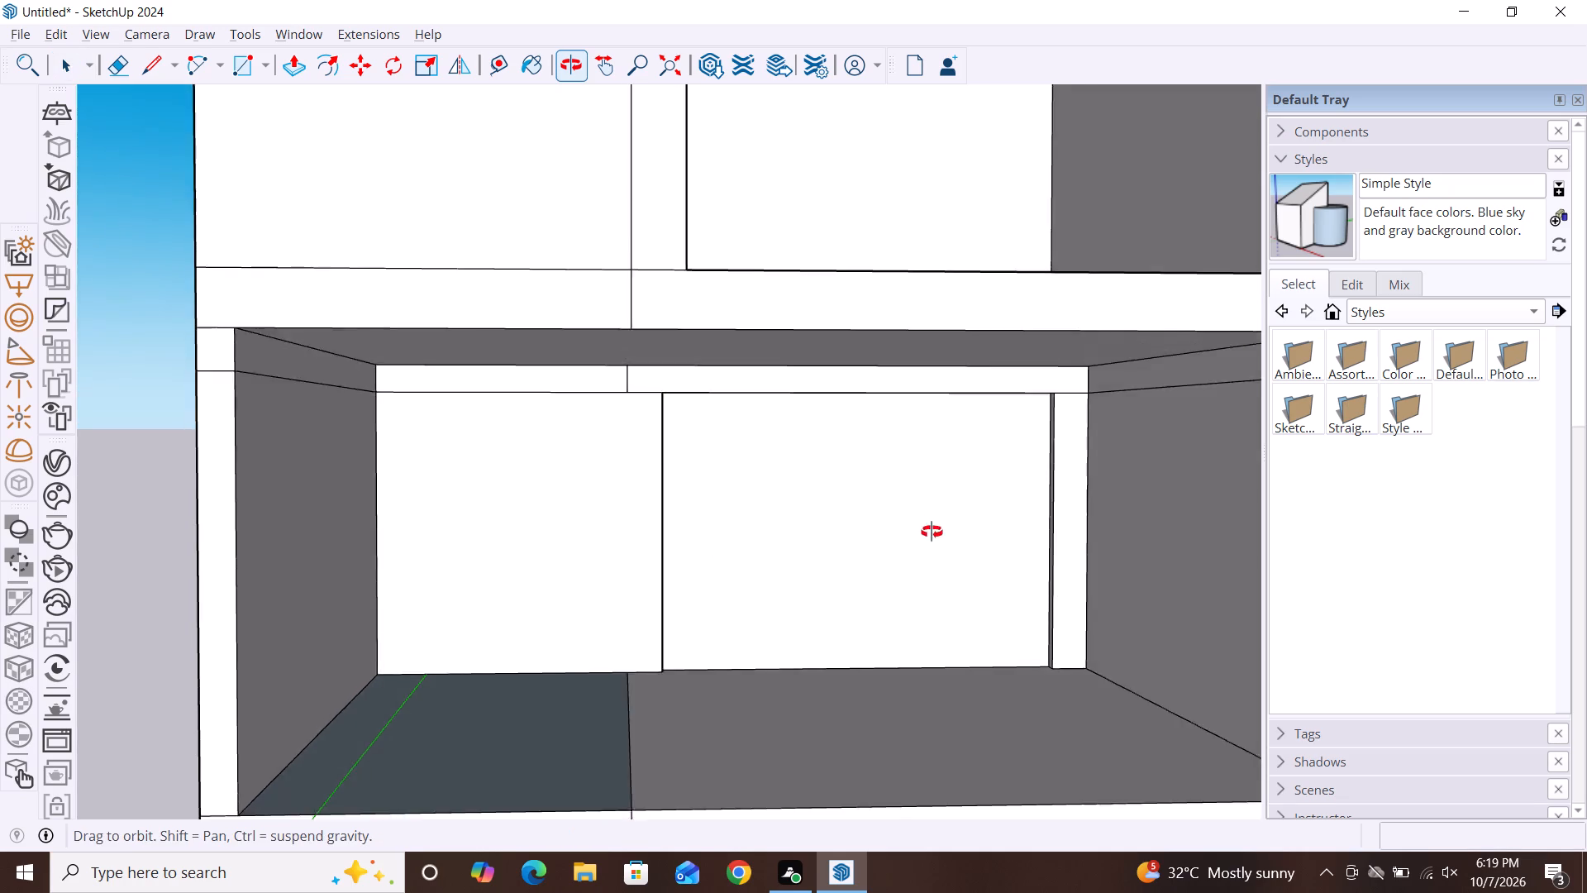
pyautogui.keyDown('alt'); pyautogui.moveTo(932, 532); pyautogui.dragTo(847, 484, button='middle'); pyautogui.keyUp('alt')
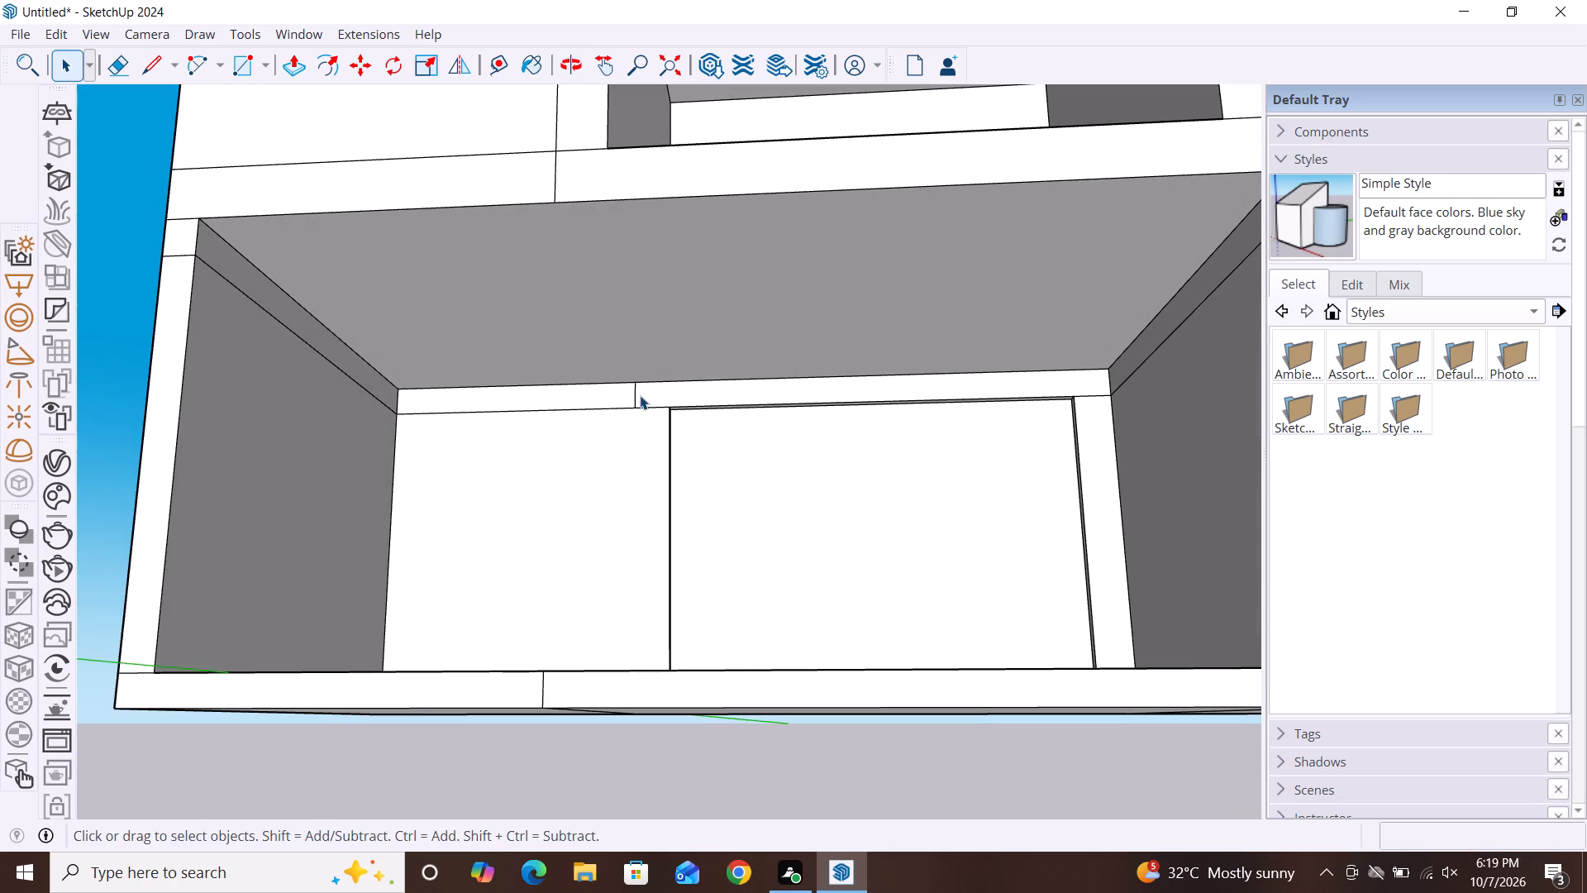
pyautogui.click(635, 404)
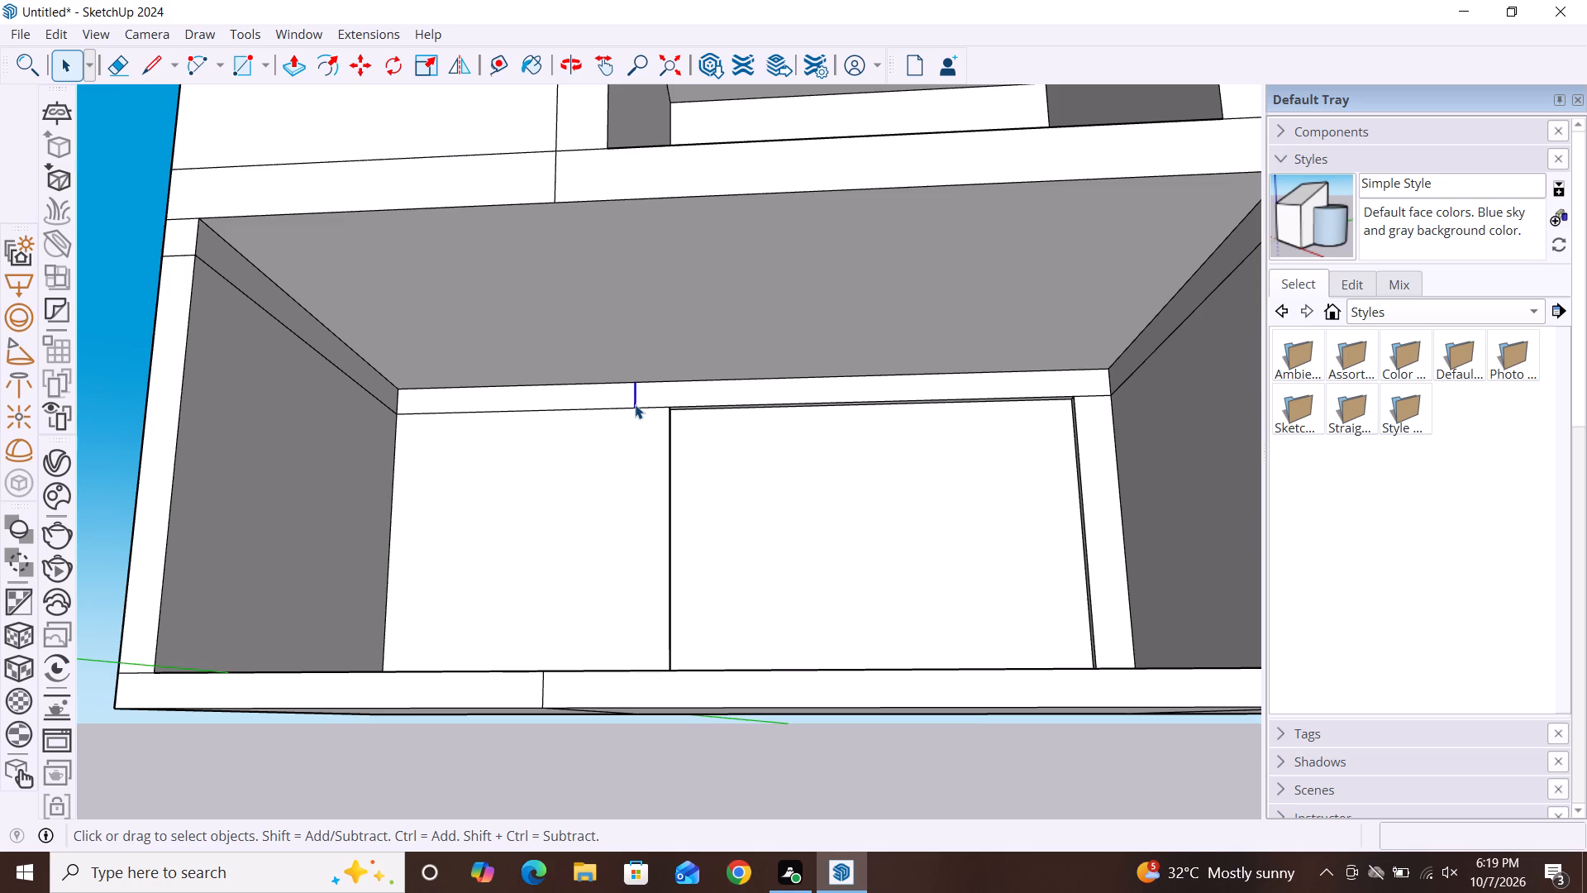
pyautogui.press('Delete')
# Delete the two horizontal edge segments separating the left bay of the recess's back wall from the strip above.
pyautogui.click(641, 404)
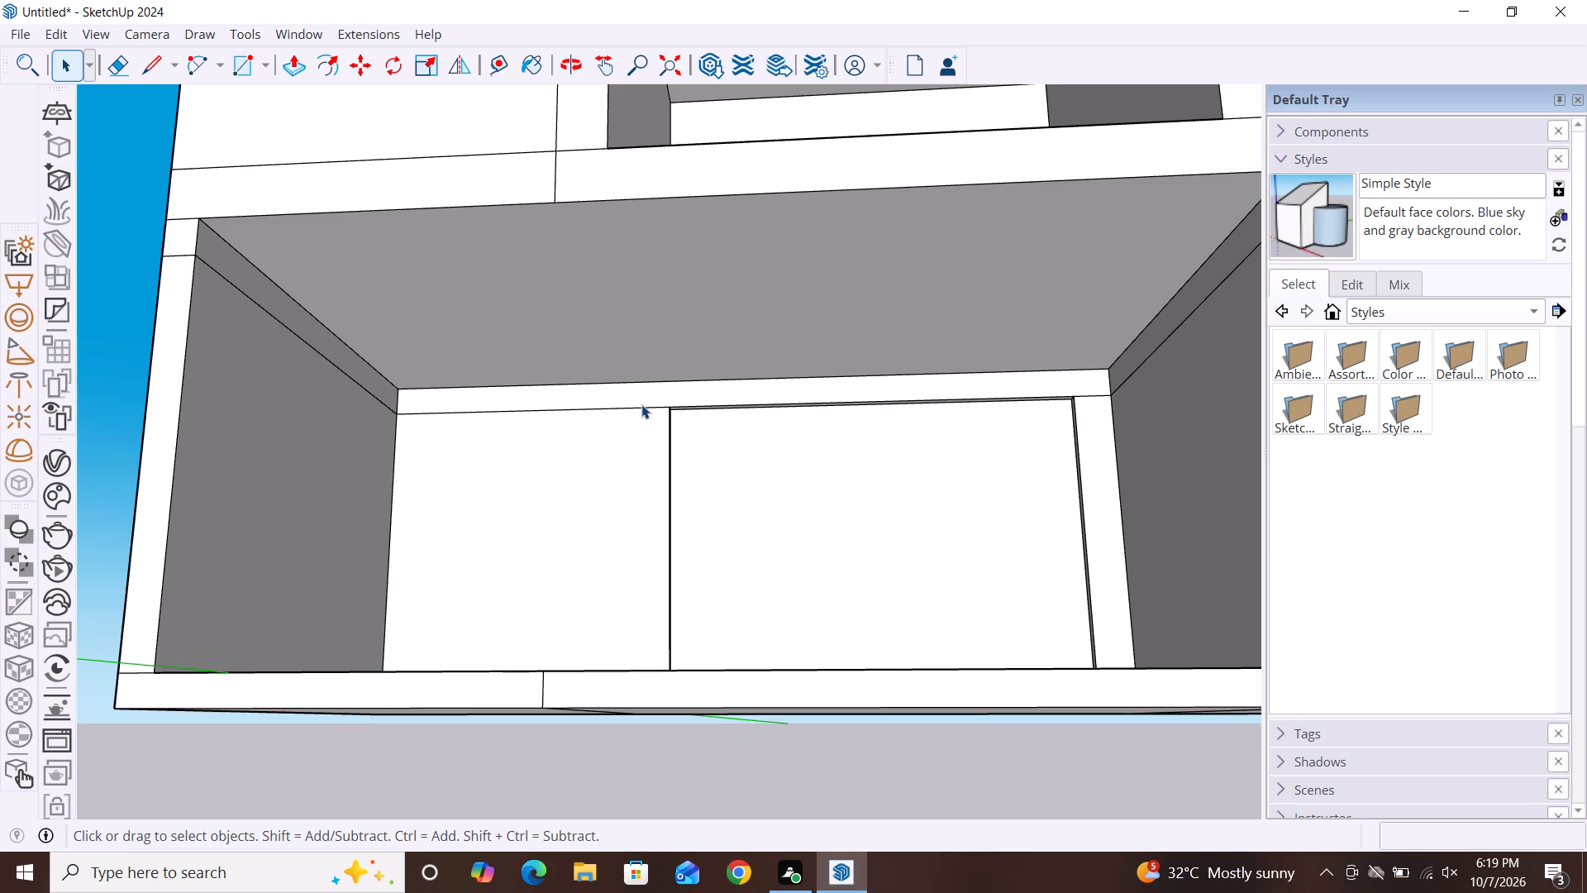
pyautogui.click(101, 436)
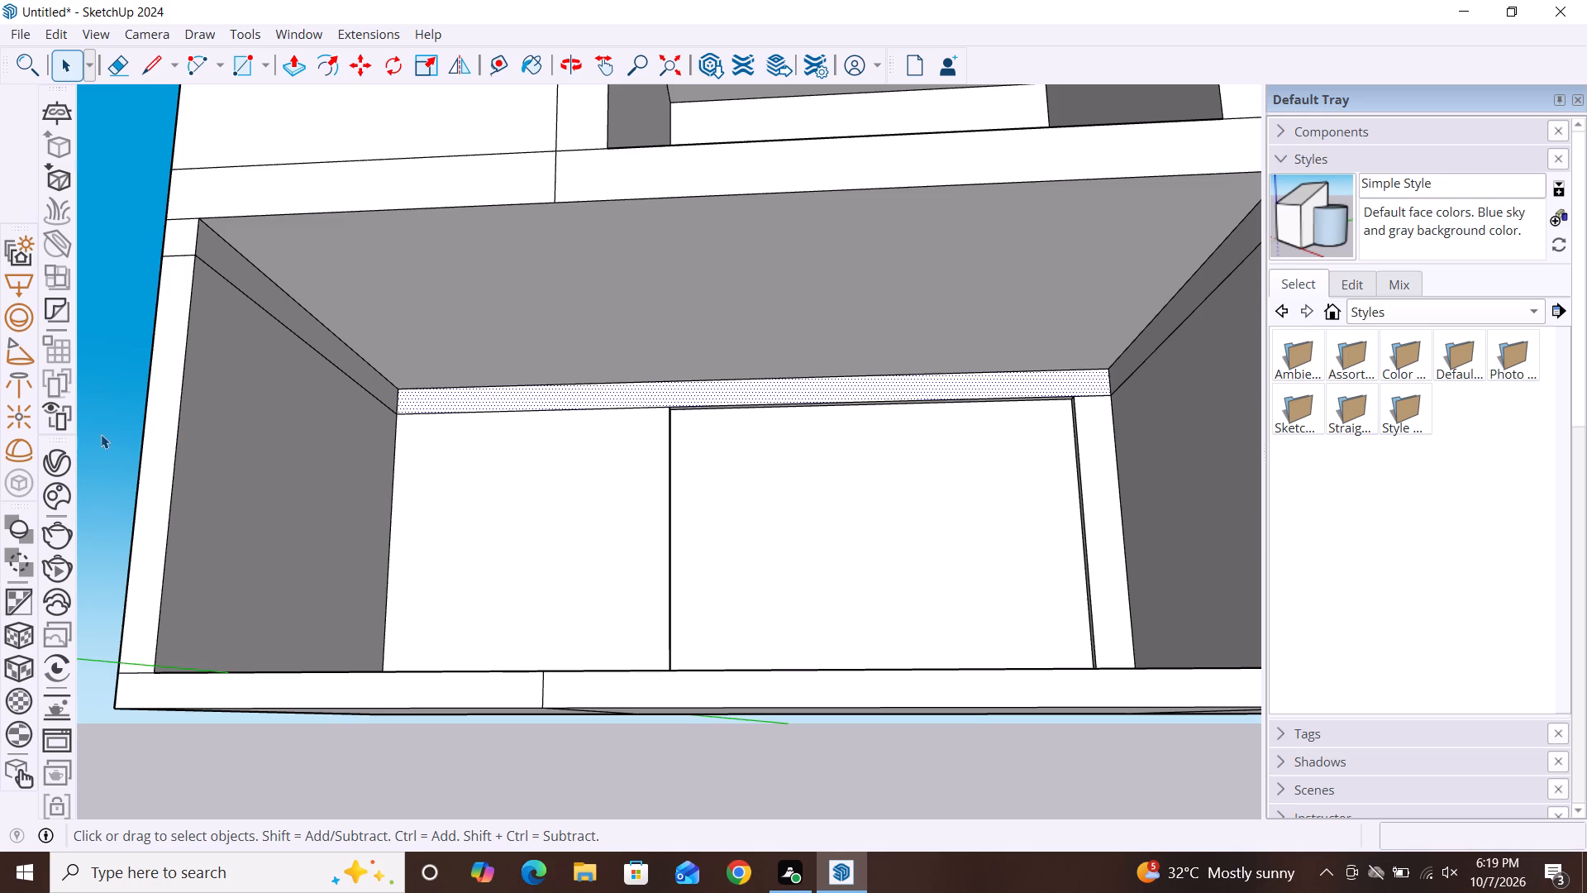
pyautogui.click(462, 410)
pyautogui.click(143, 428)
pyautogui.click(99, 423)
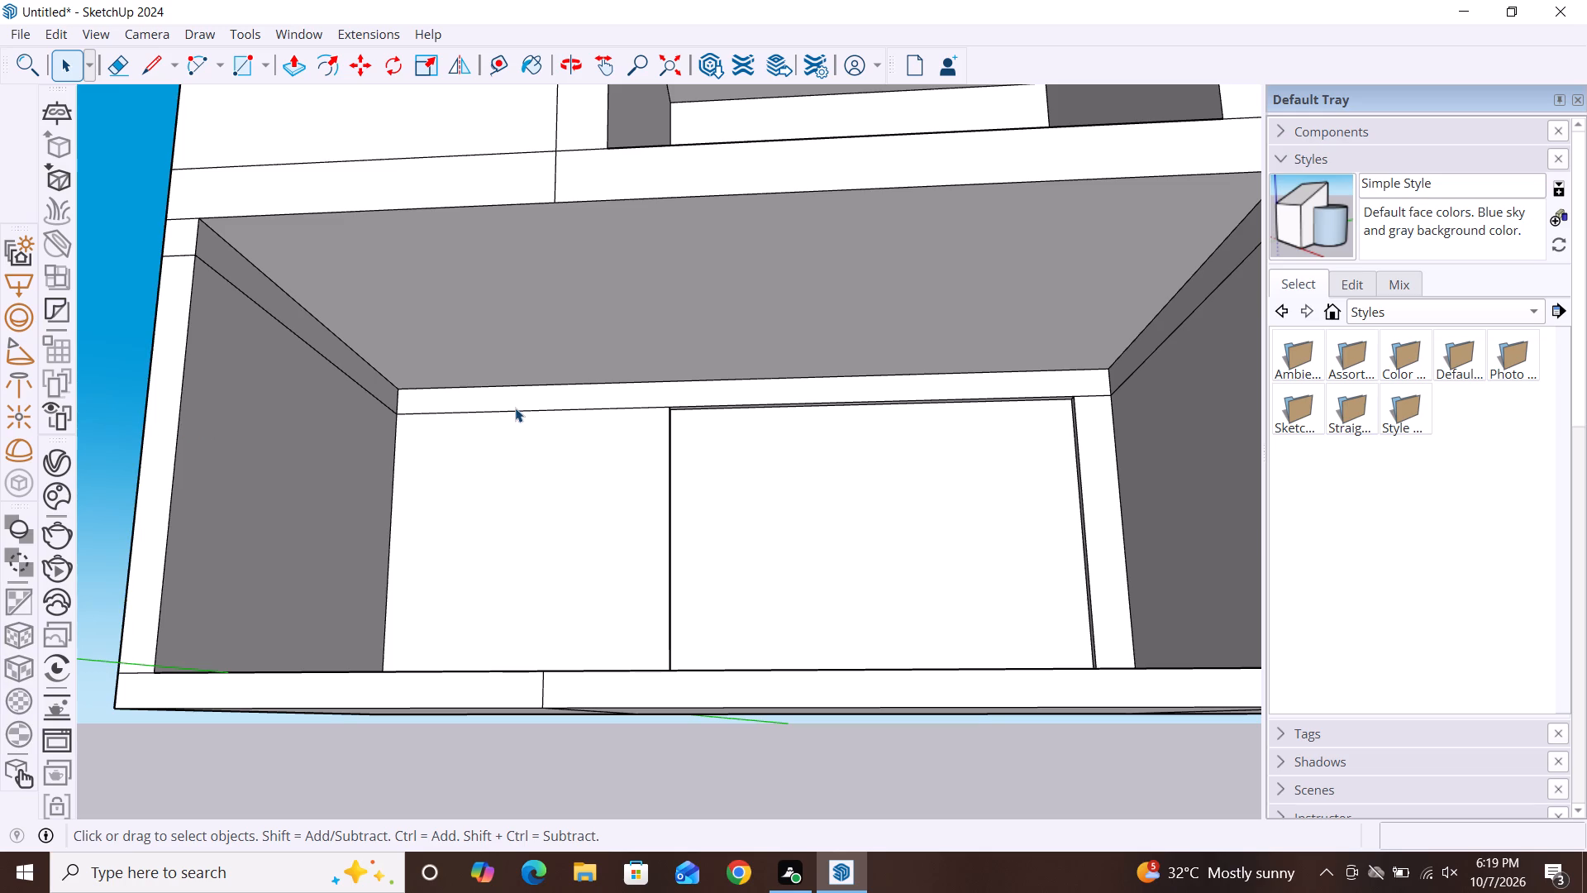
pyautogui.click(518, 409)
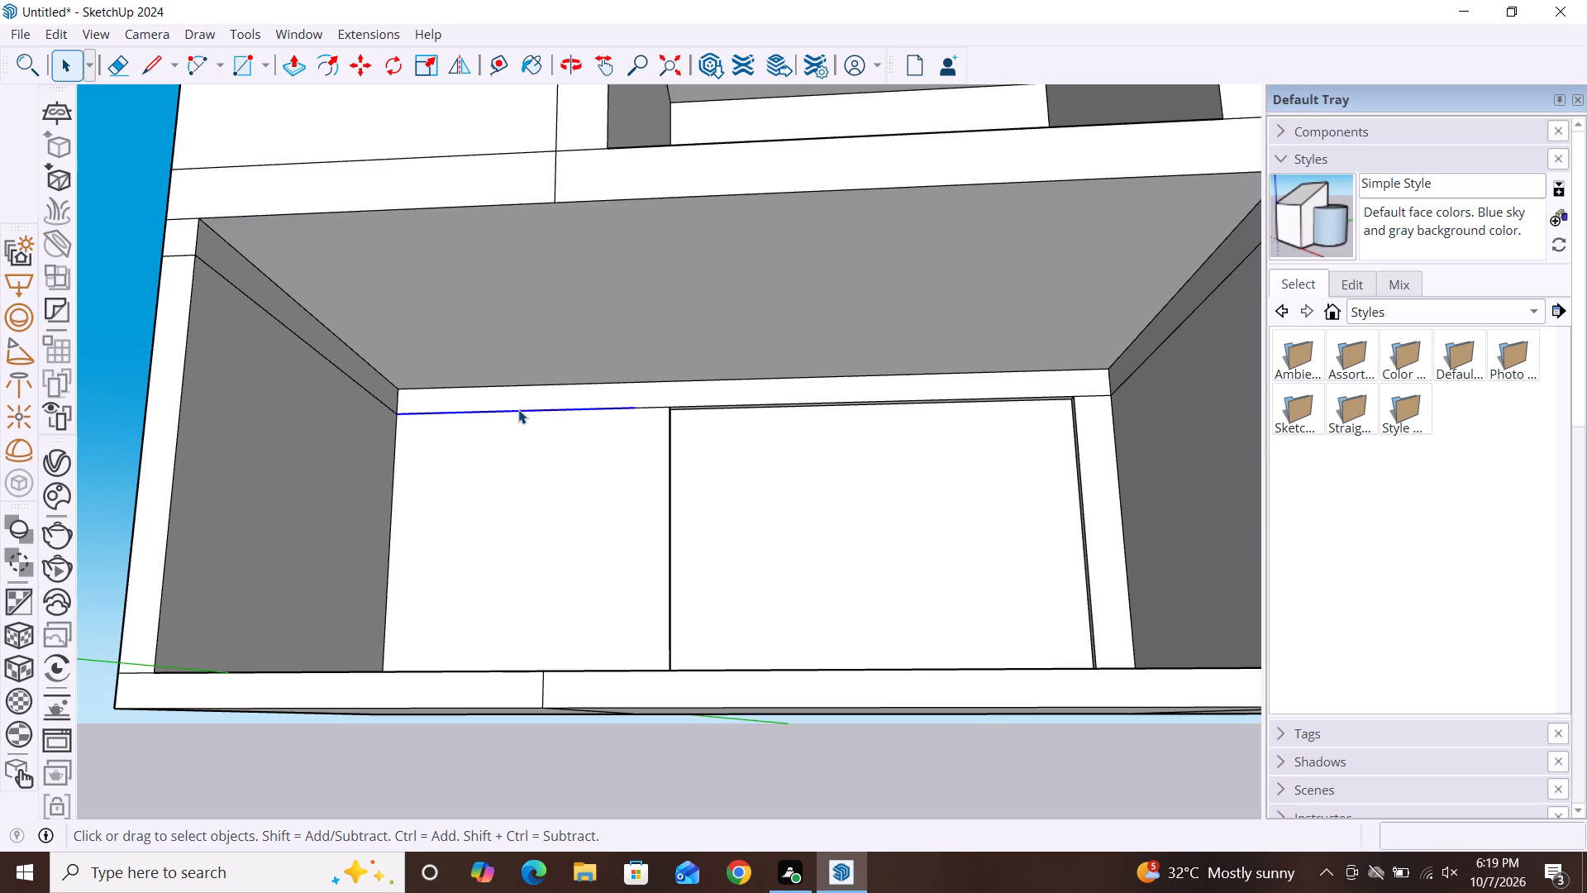
pyautogui.press('Delete')
pyautogui.click(652, 407)
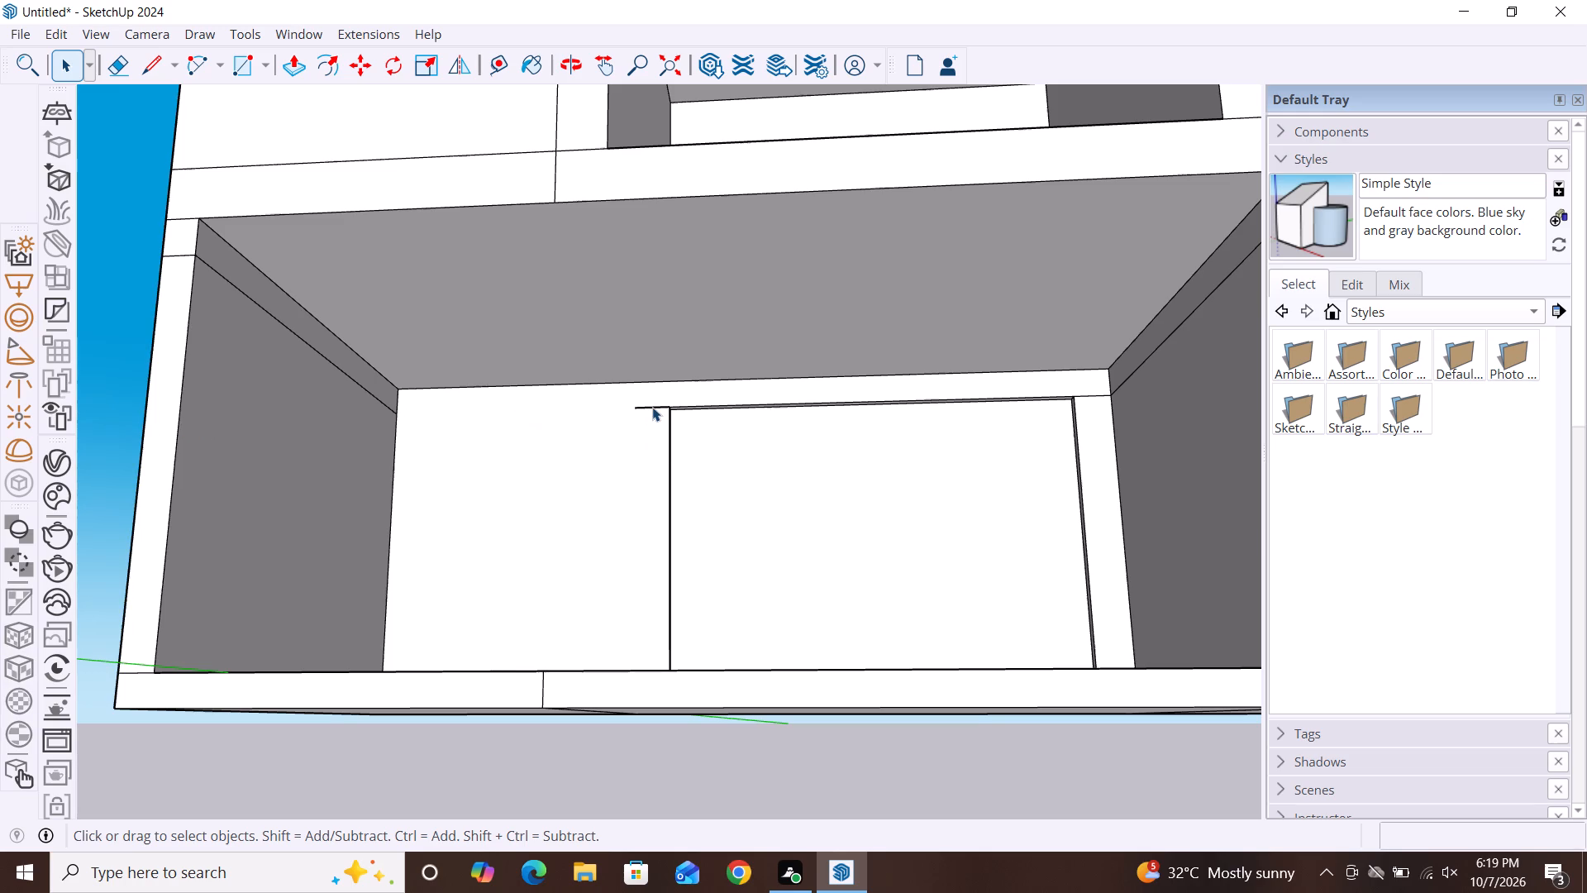
pyautogui.press('Delete')
# Delete the short horizontal edge between the back wall's narrow right-hand section and the strip above it.
pyautogui.moveTo(704, 300); pyautogui.dragTo(717, 481, button='middle')
pyautogui.scroll(2, 879, 499)
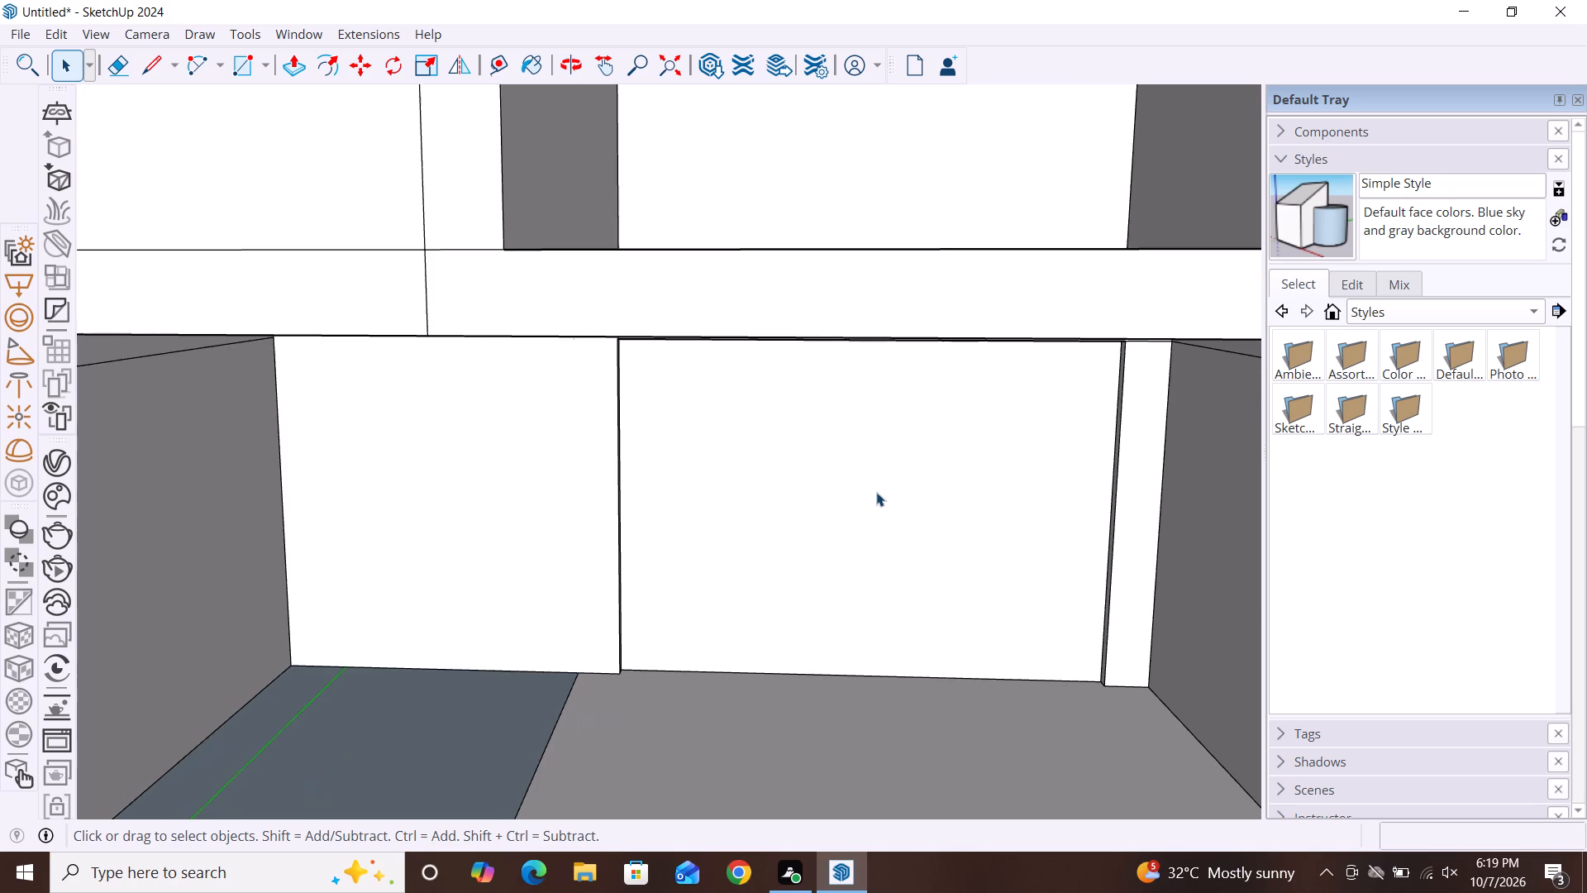
pyautogui.moveTo(890, 524); pyautogui.dragTo(907, 419, button='middle')
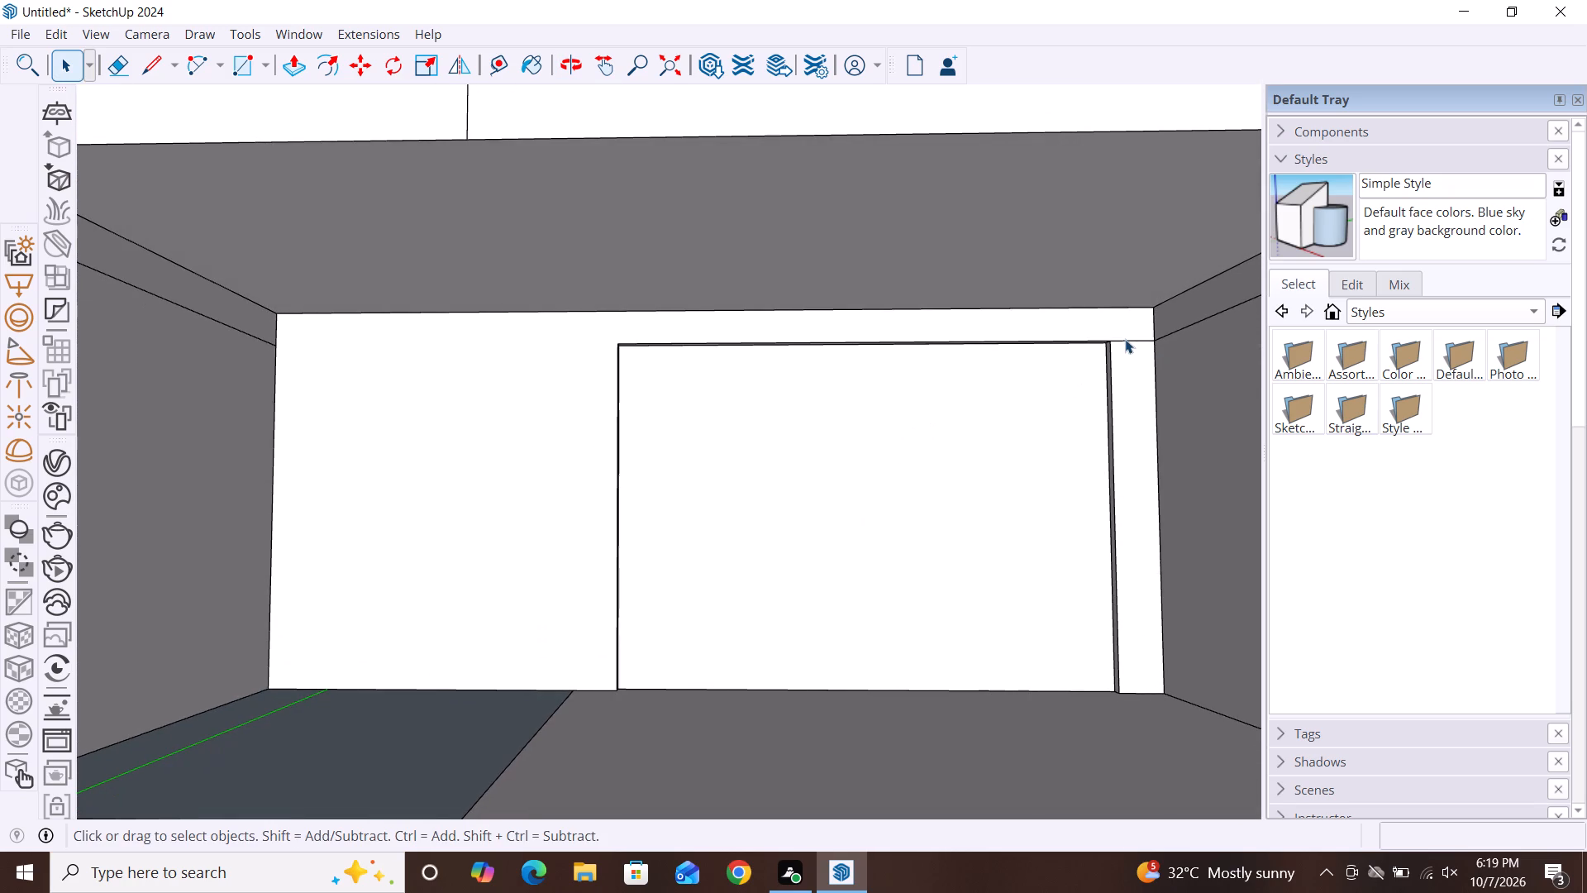
pyautogui.doubleClick(1135, 338)
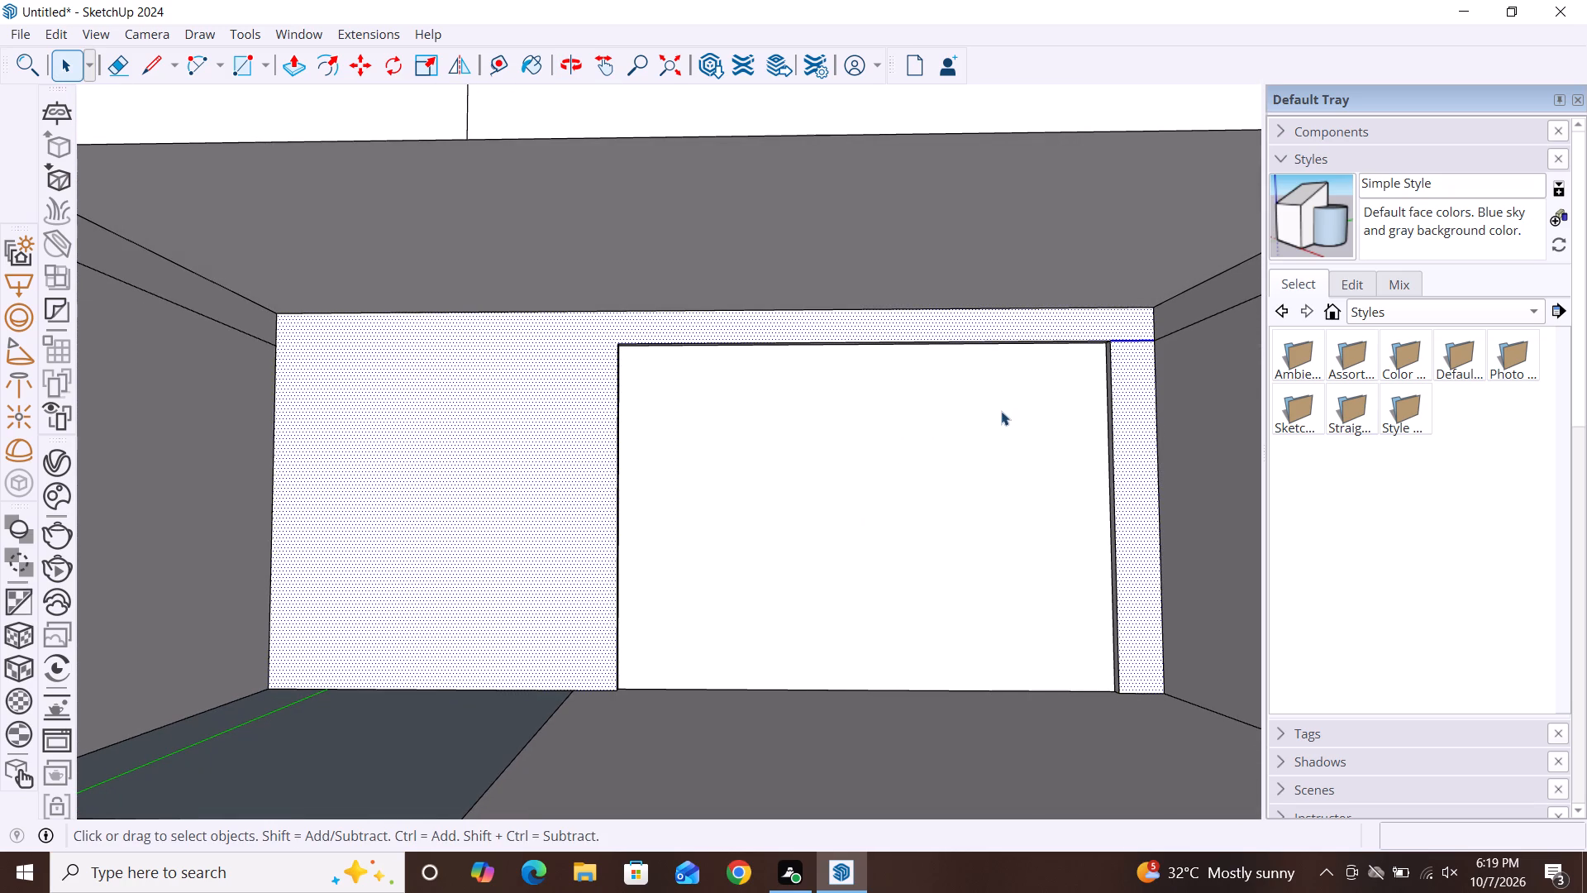
pyautogui.doubleClick(935, 410)
pyautogui.click(1137, 341)
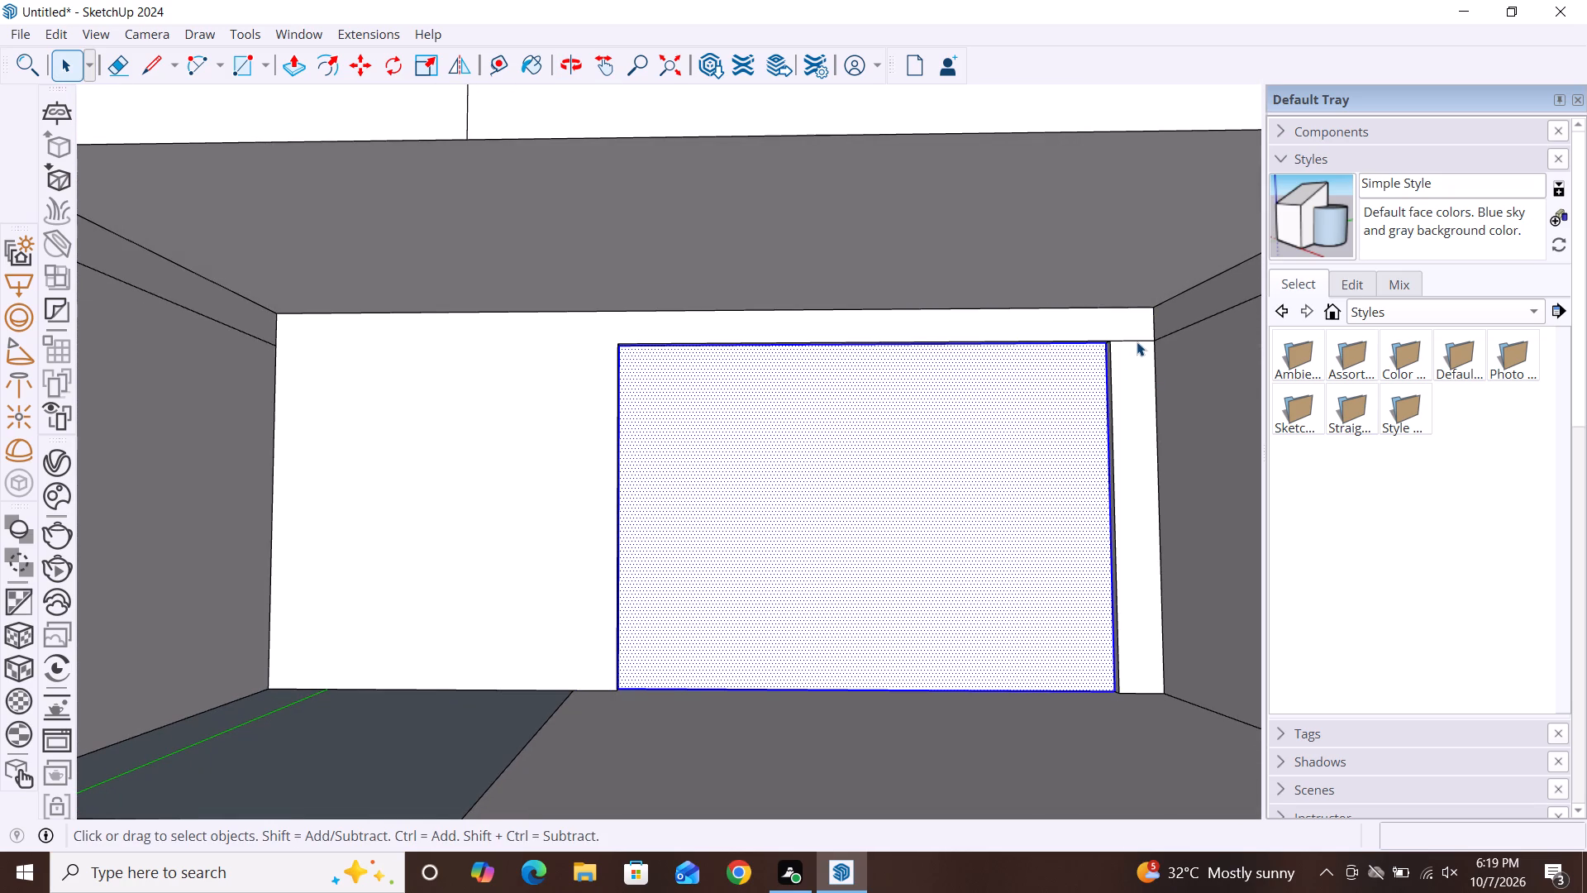
pyautogui.press('Delete')
# Examine the whole front of the building, covering the lower recess and the upper room.
pyautogui.scroll(-3, 987, 327)
pyautogui.scroll(-1, 927, 272)
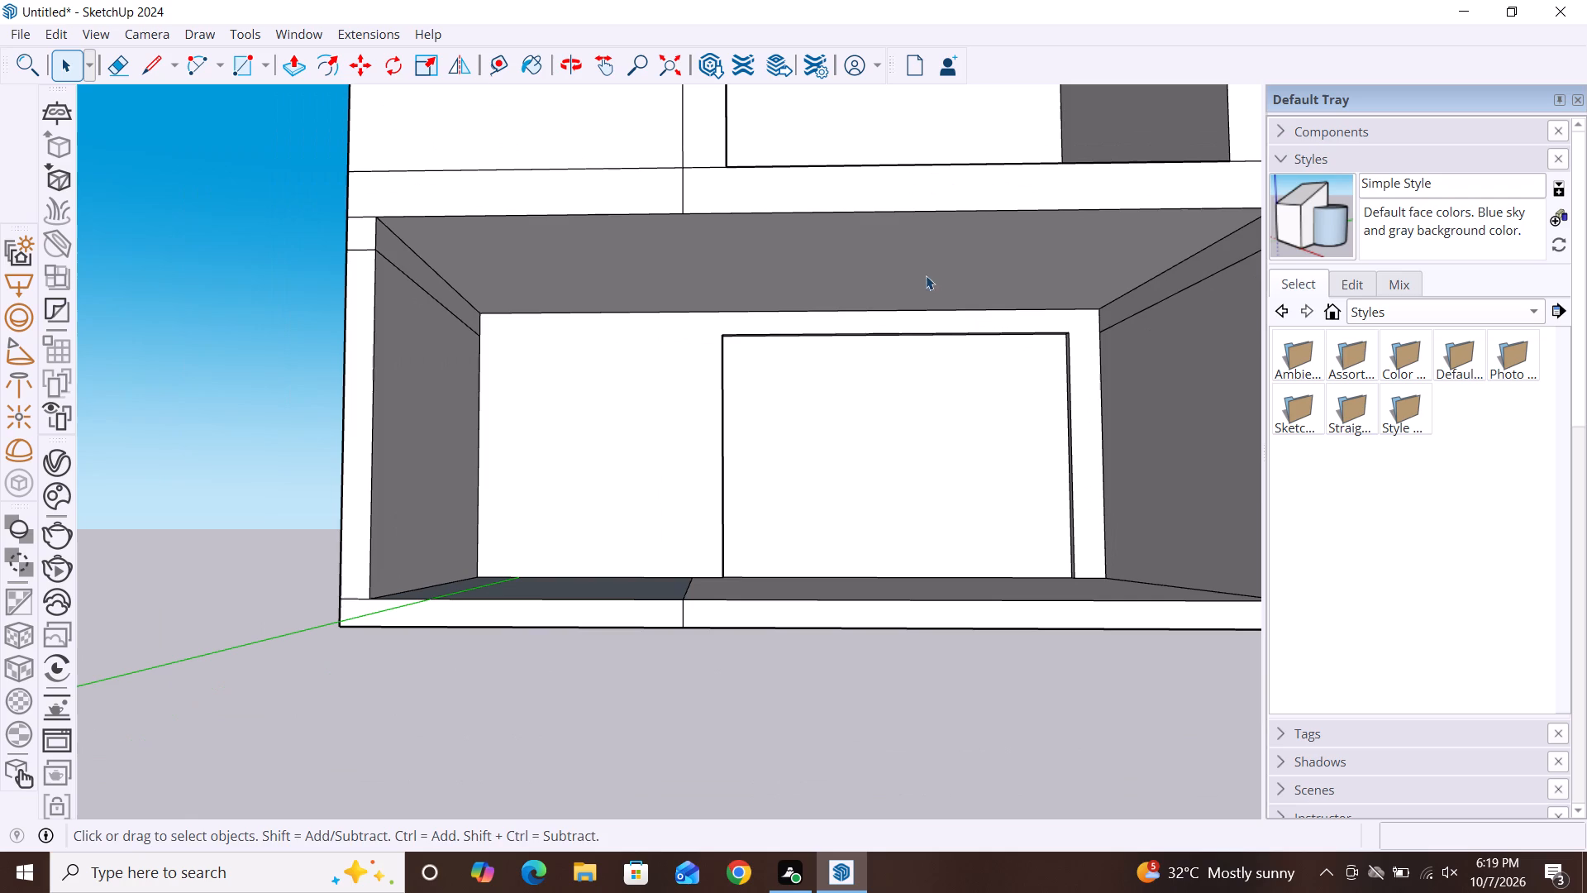
pyautogui.moveTo(945, 427); pyautogui.dragTo(946, 530, button='middle')
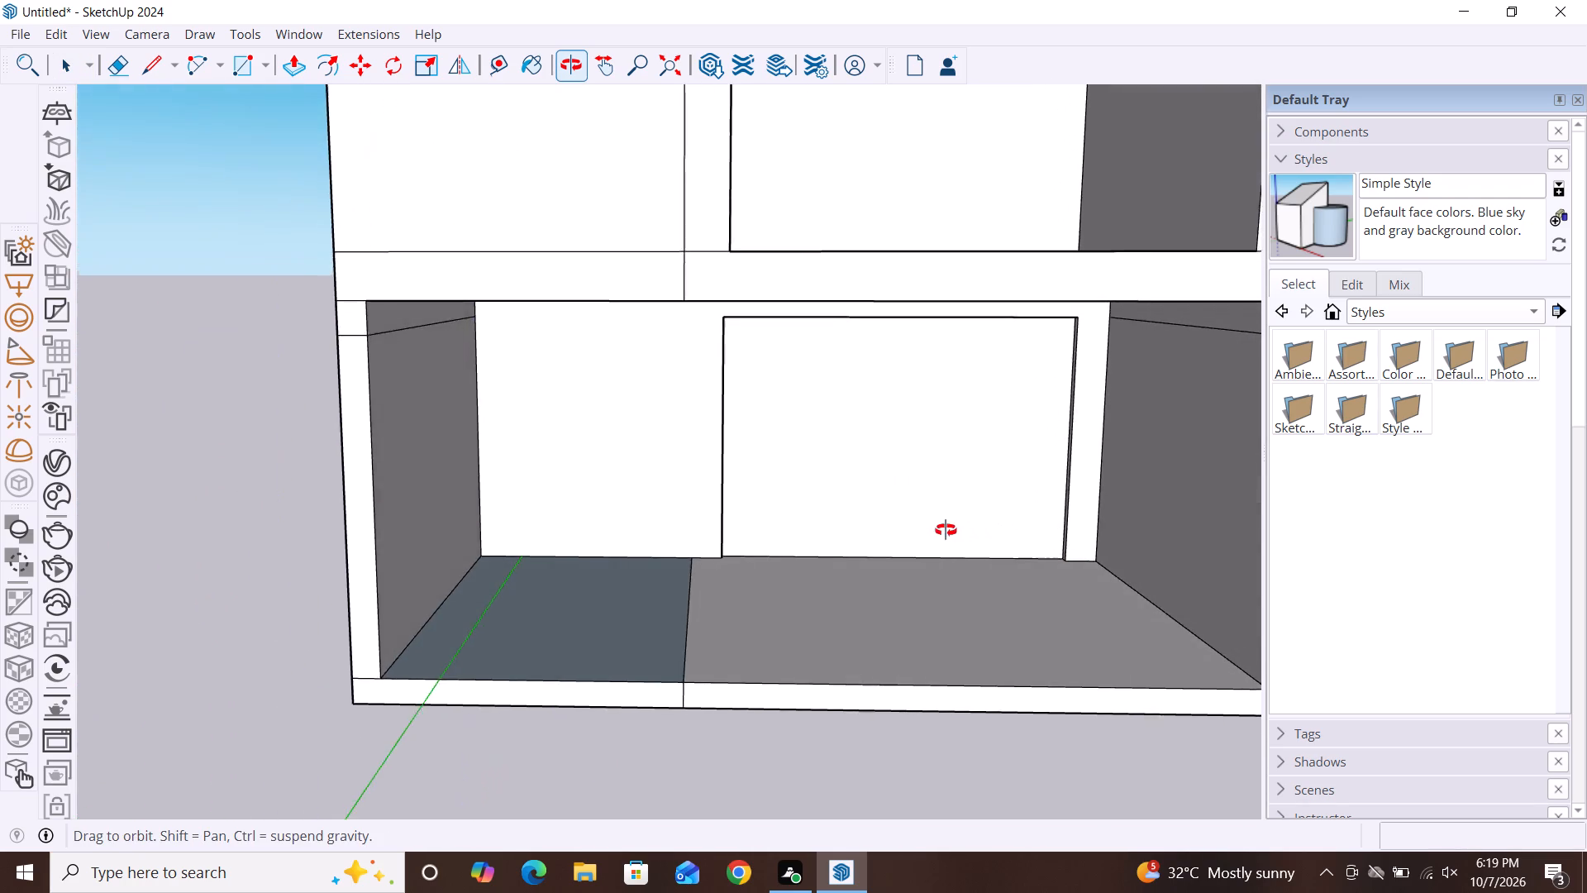
pyautogui.moveTo(946, 530); pyautogui.dragTo(902, 503, button='middle')
pyautogui.scroll(-3, 784, 415)
pyautogui.scroll(-4, 617, 355)
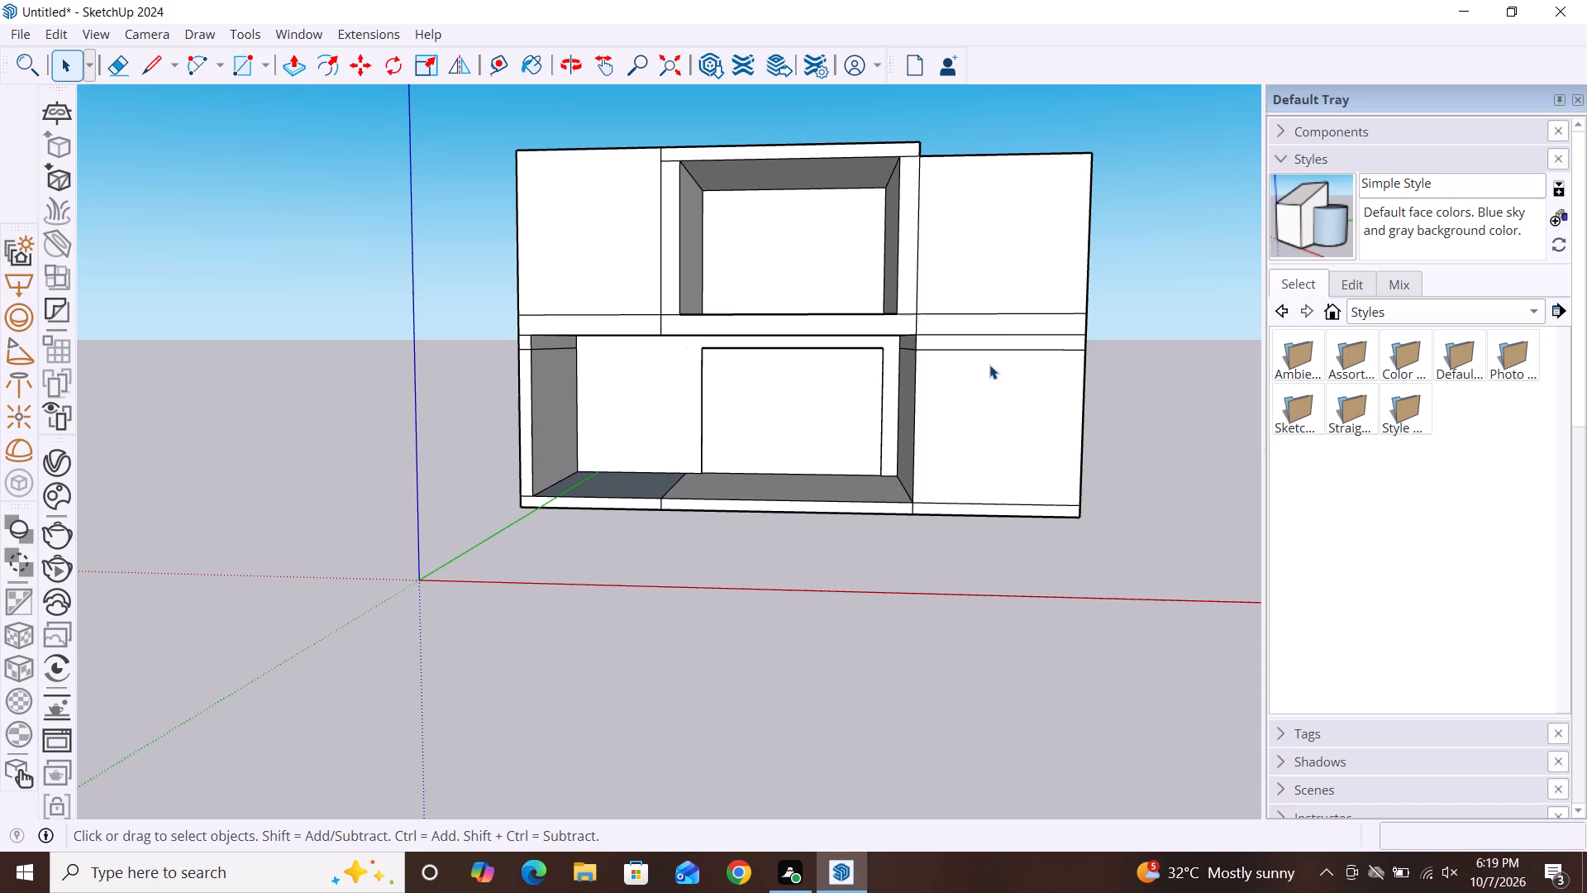
pyautogui.scroll(-2, 810, 474)
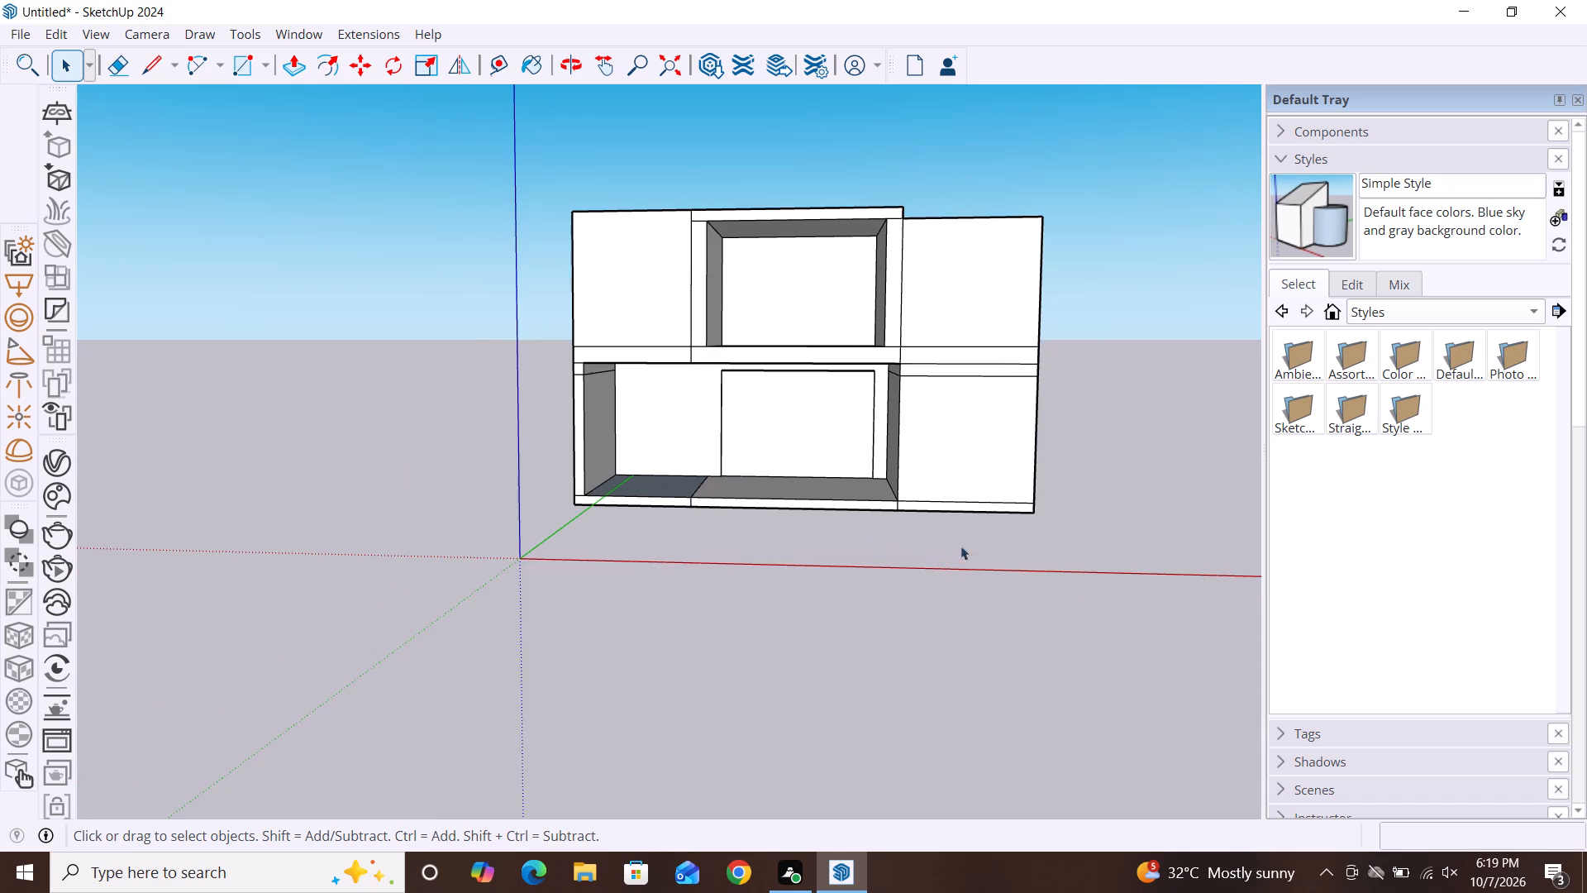
pyautogui.scroll(-2, 1136, 535)
pyautogui.scroll(4, 829, 336)
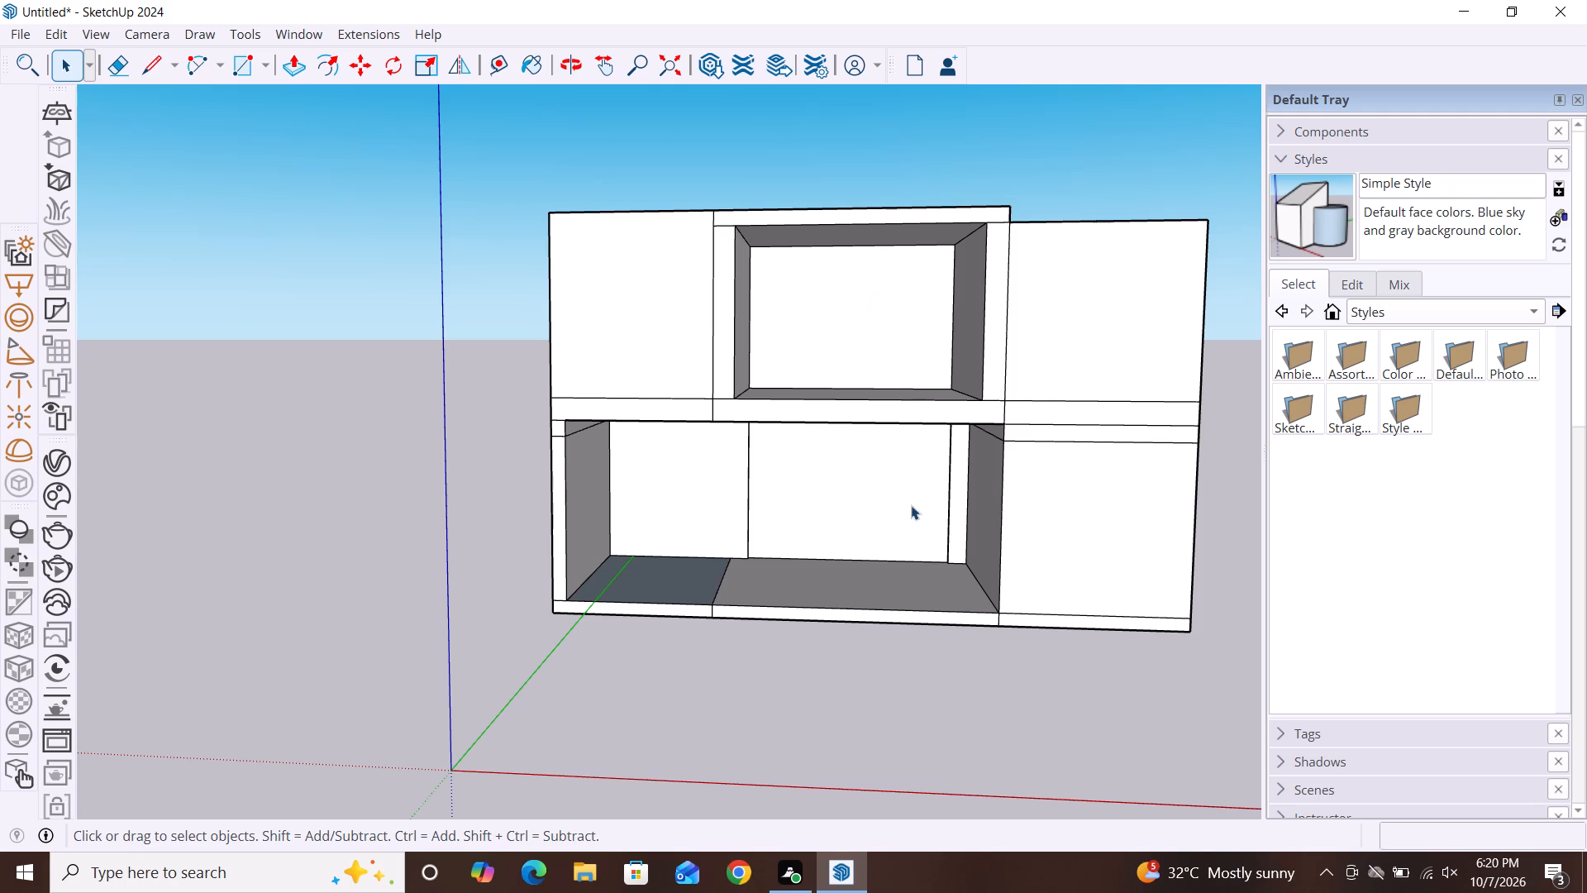
# Delete the short horizontal edges at the two upper corners of the frame around the upper room's opening.
pyautogui.press('p')
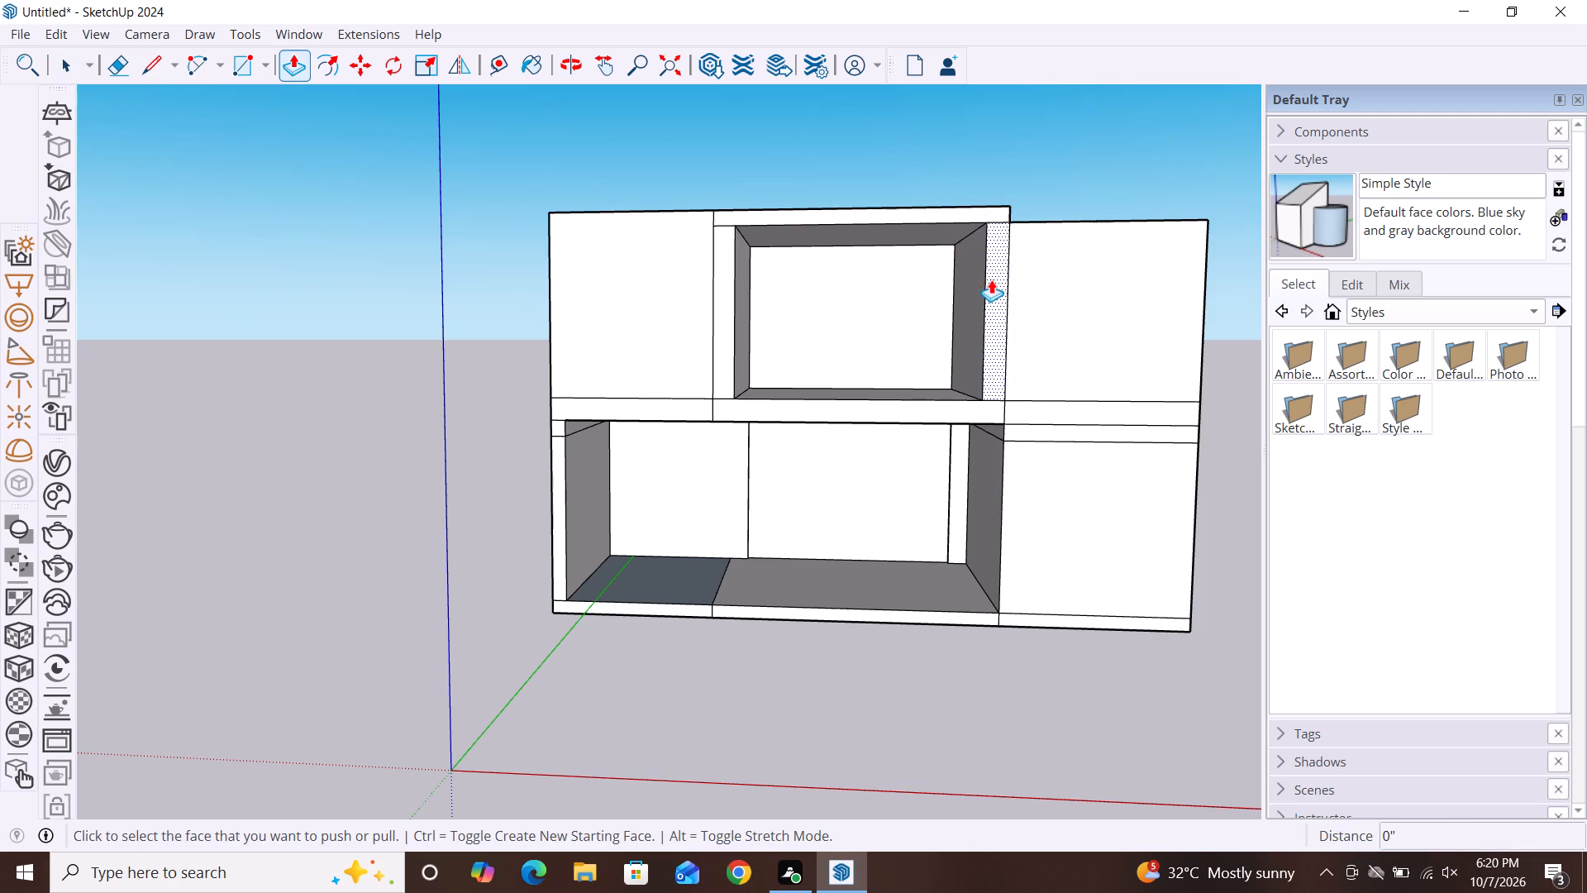
pyautogui.scroll(5, 992, 218)
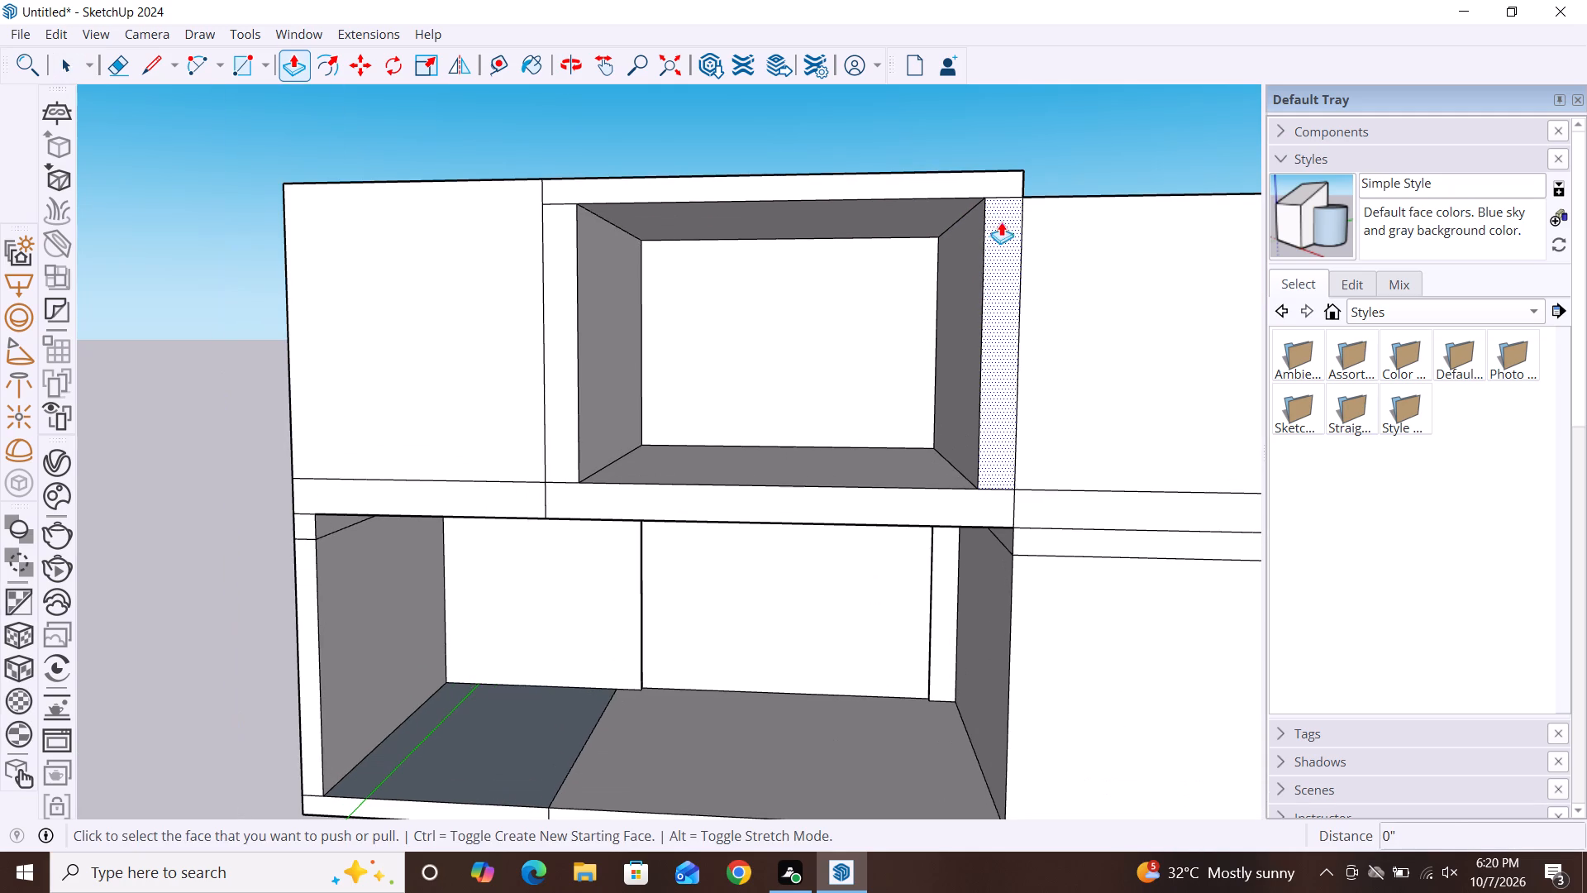
pyautogui.press('space')
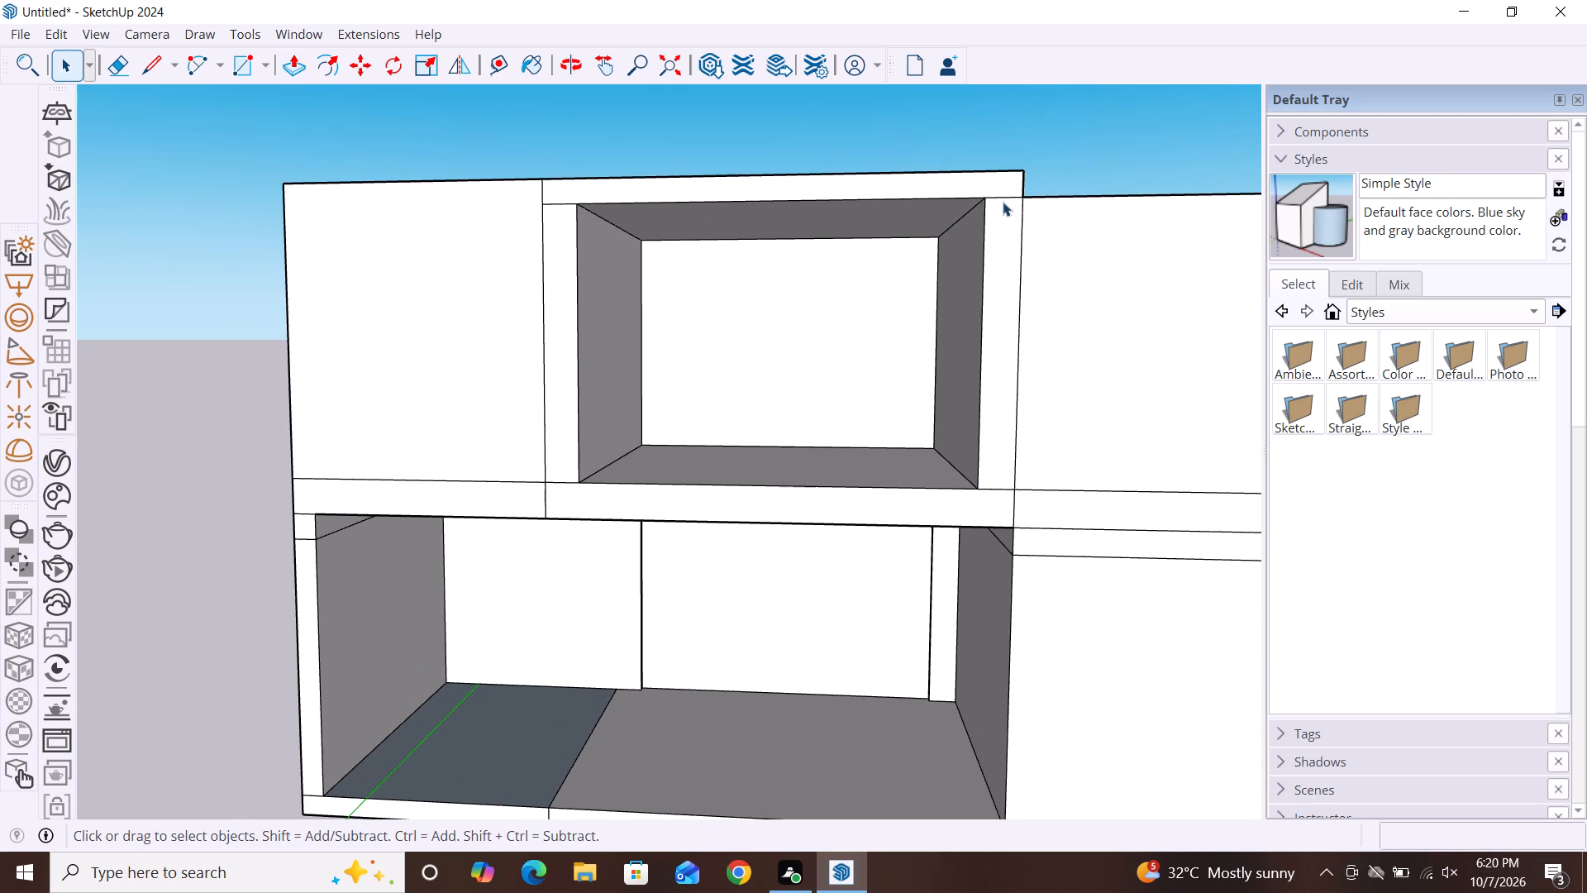
pyautogui.click(1008, 196)
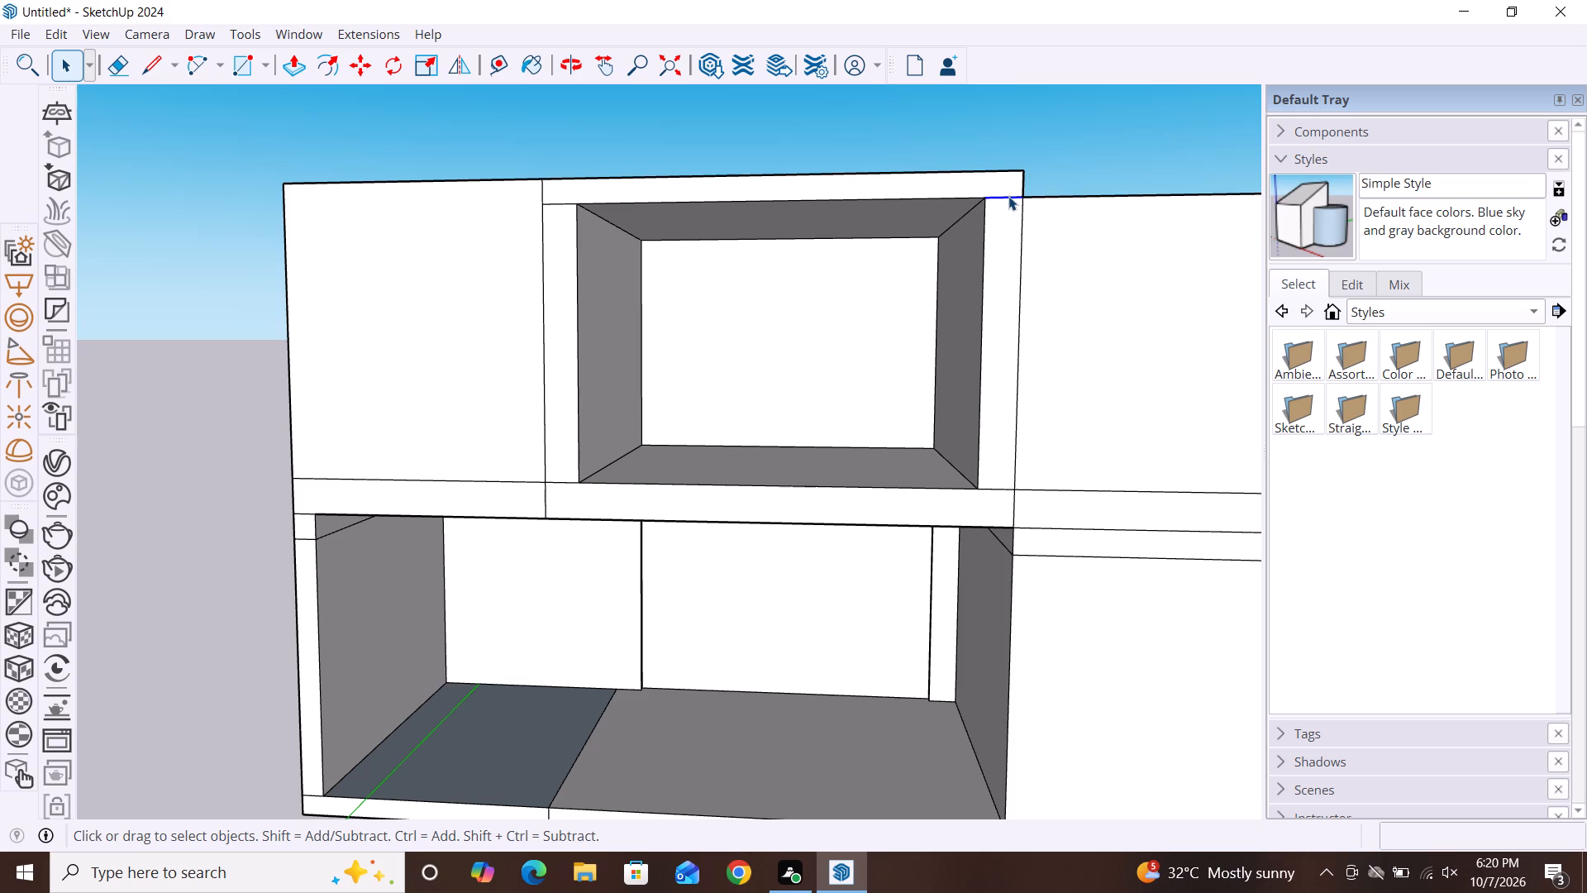
pyautogui.press('Delete')
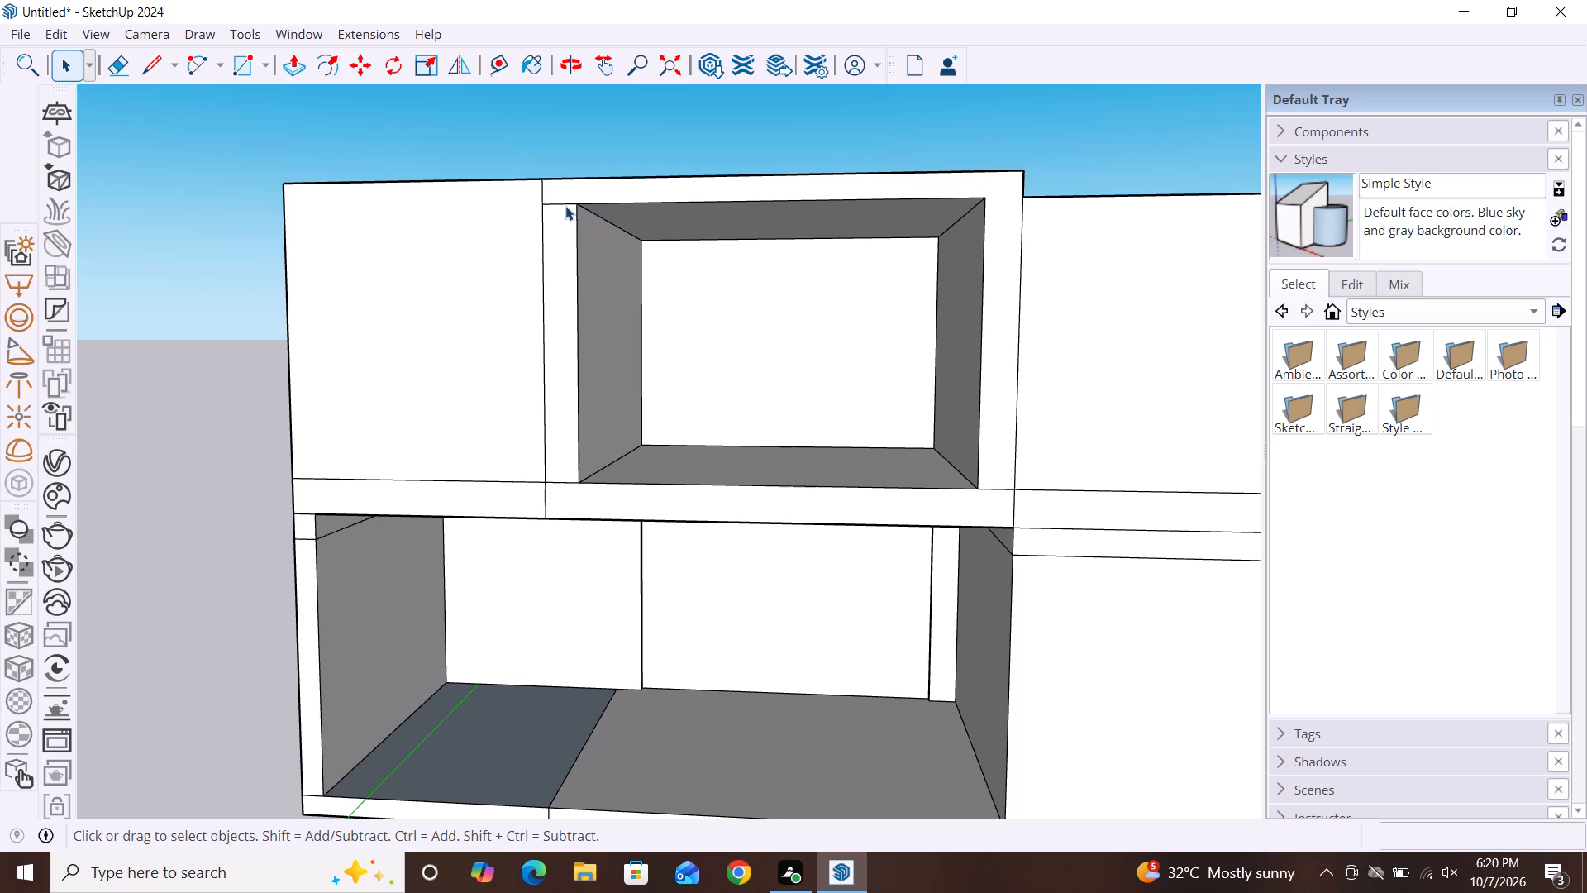
pyautogui.click(568, 201)
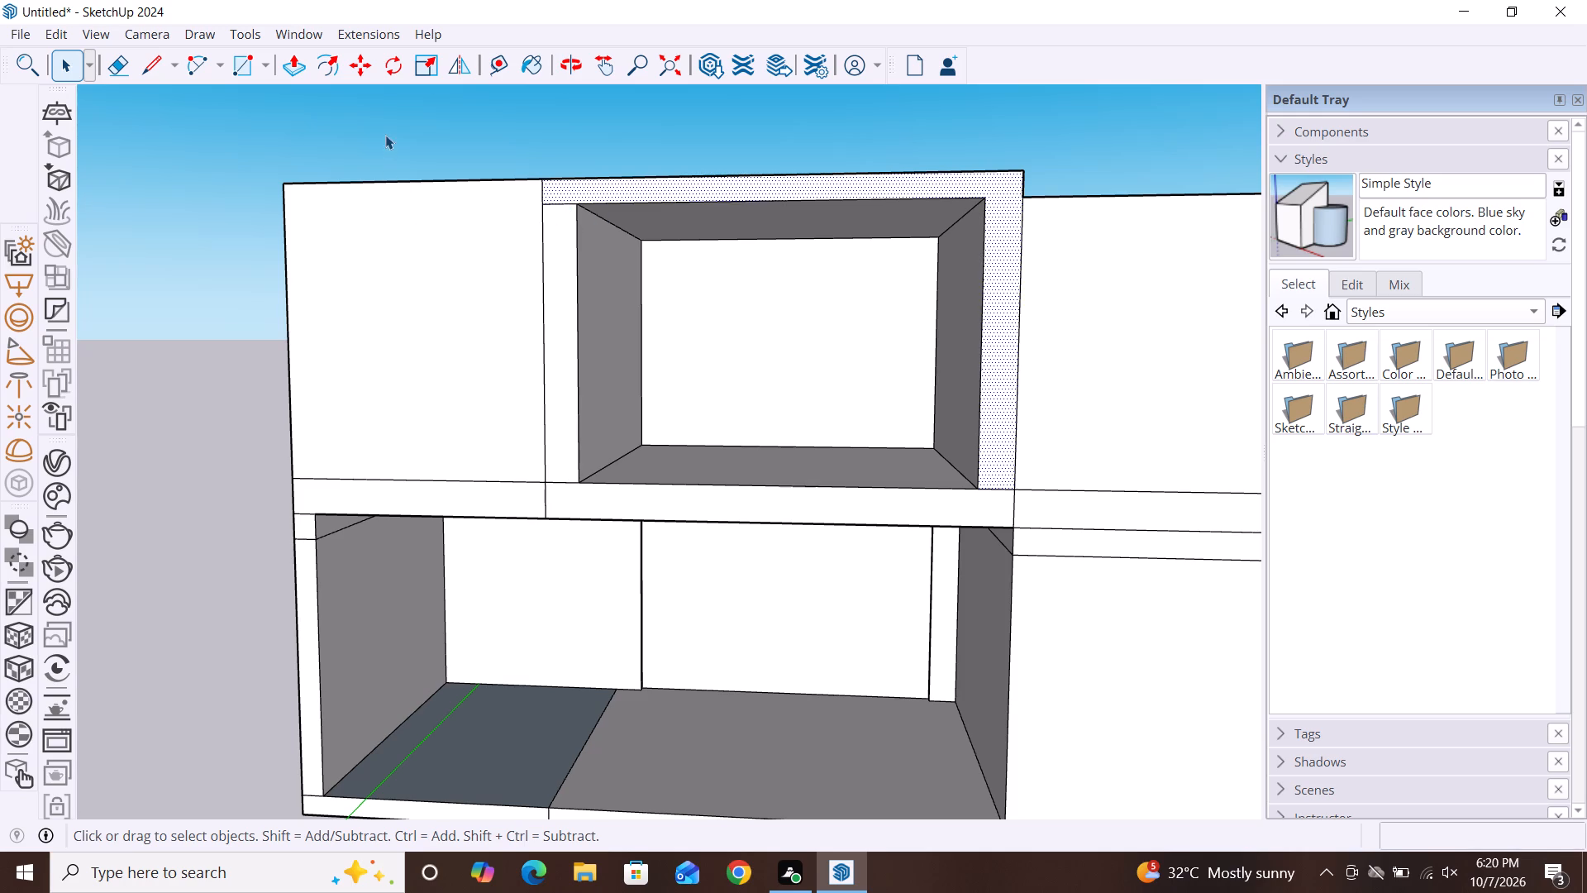
pyautogui.click(385, 135)
pyautogui.click(563, 203)
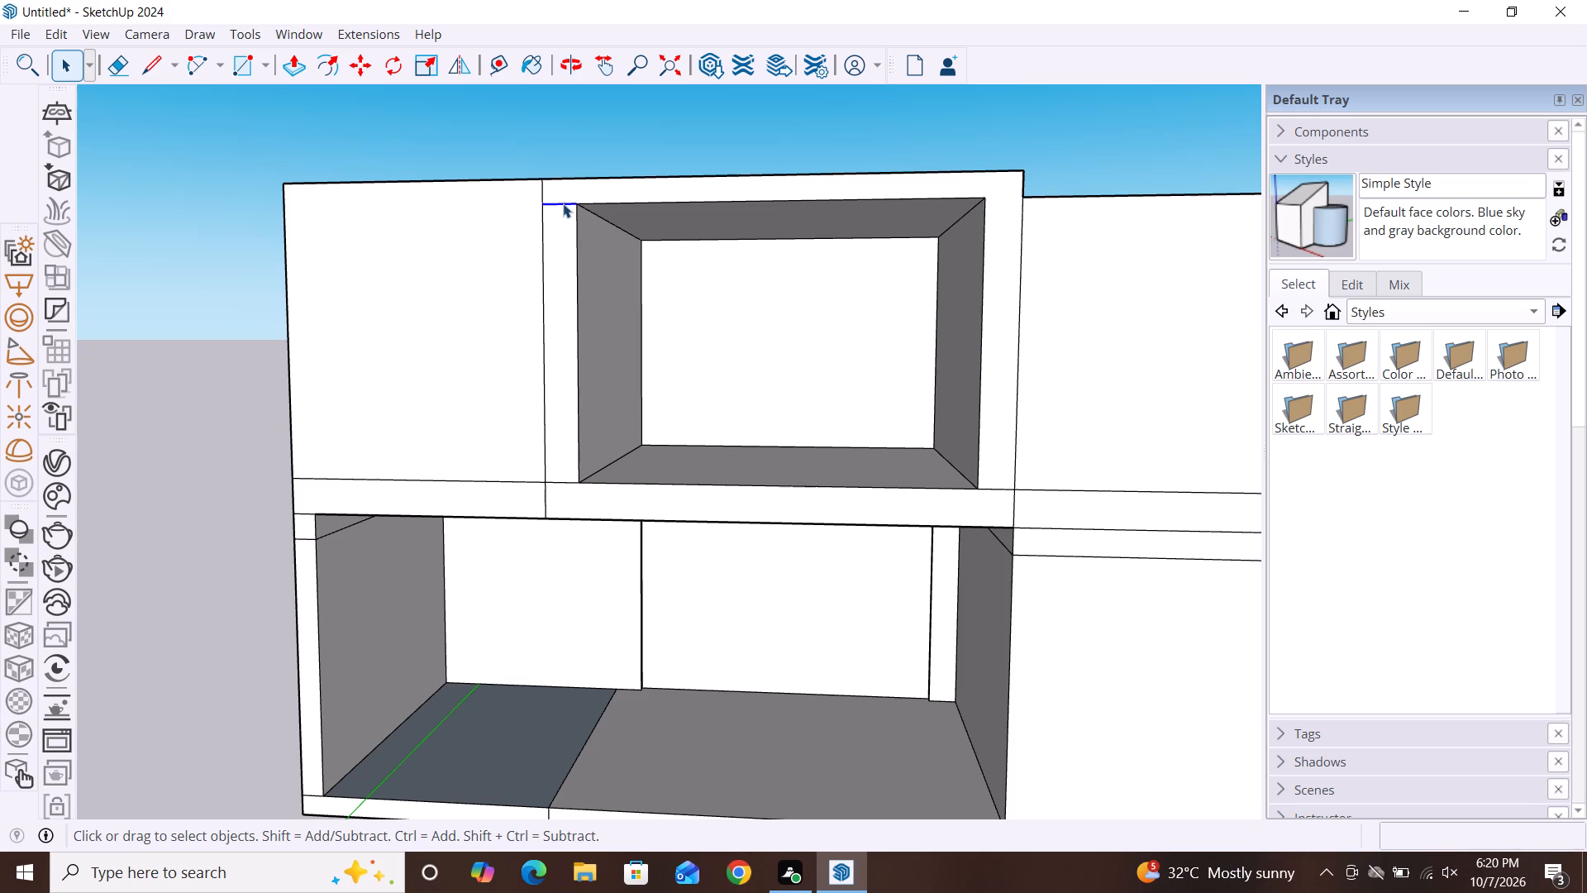
pyautogui.press('Delete')
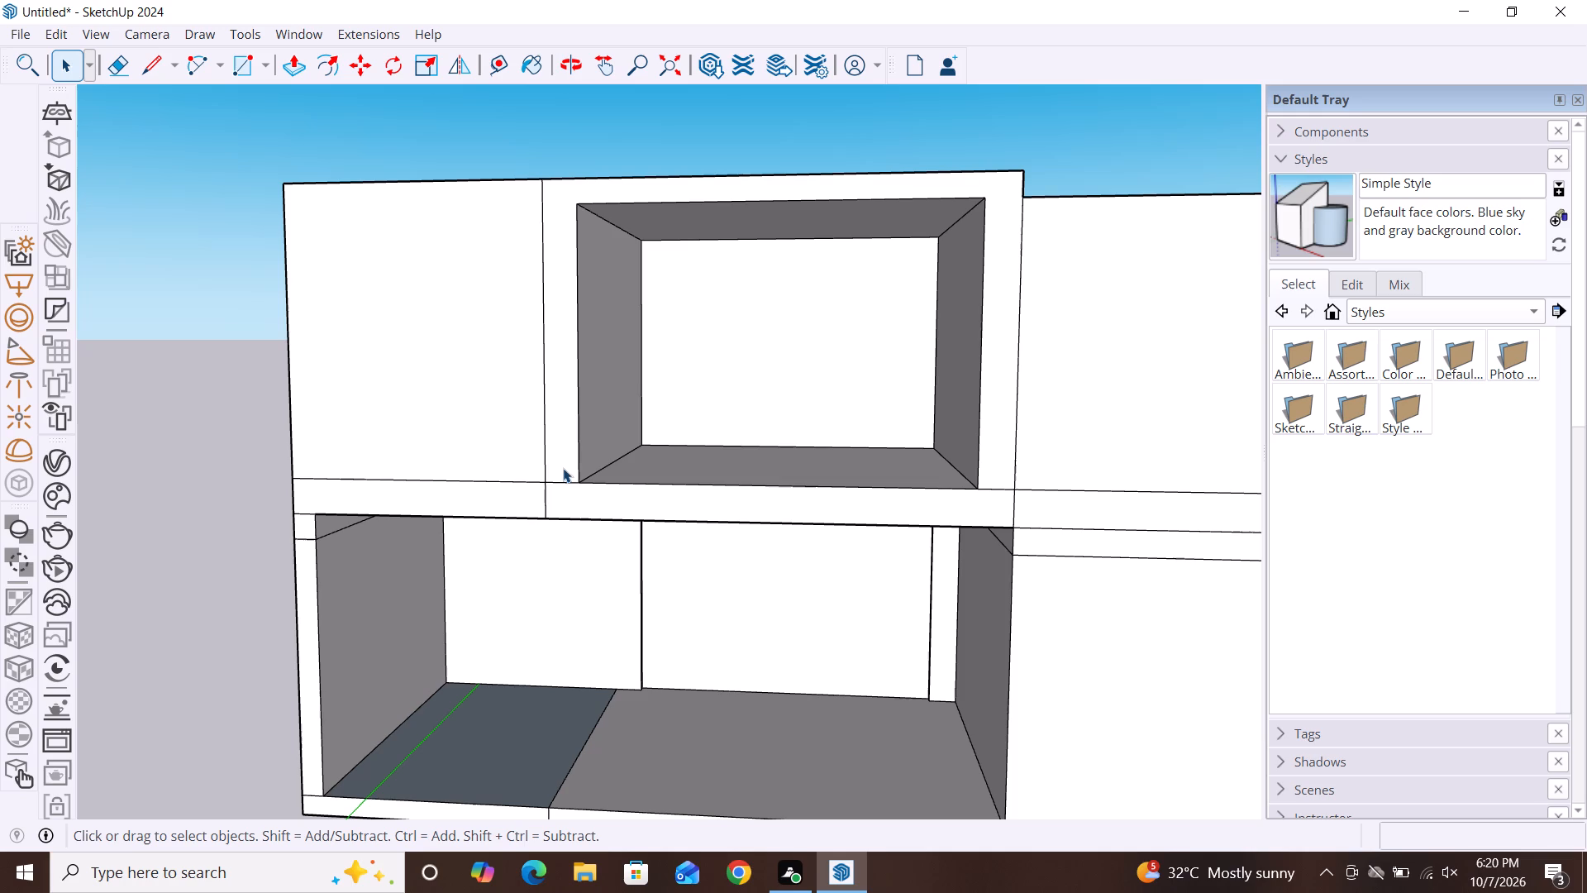
# Delete the short horizontal edges at the two lower corners of the frame around the upper room's opening.
pyautogui.click(565, 480)
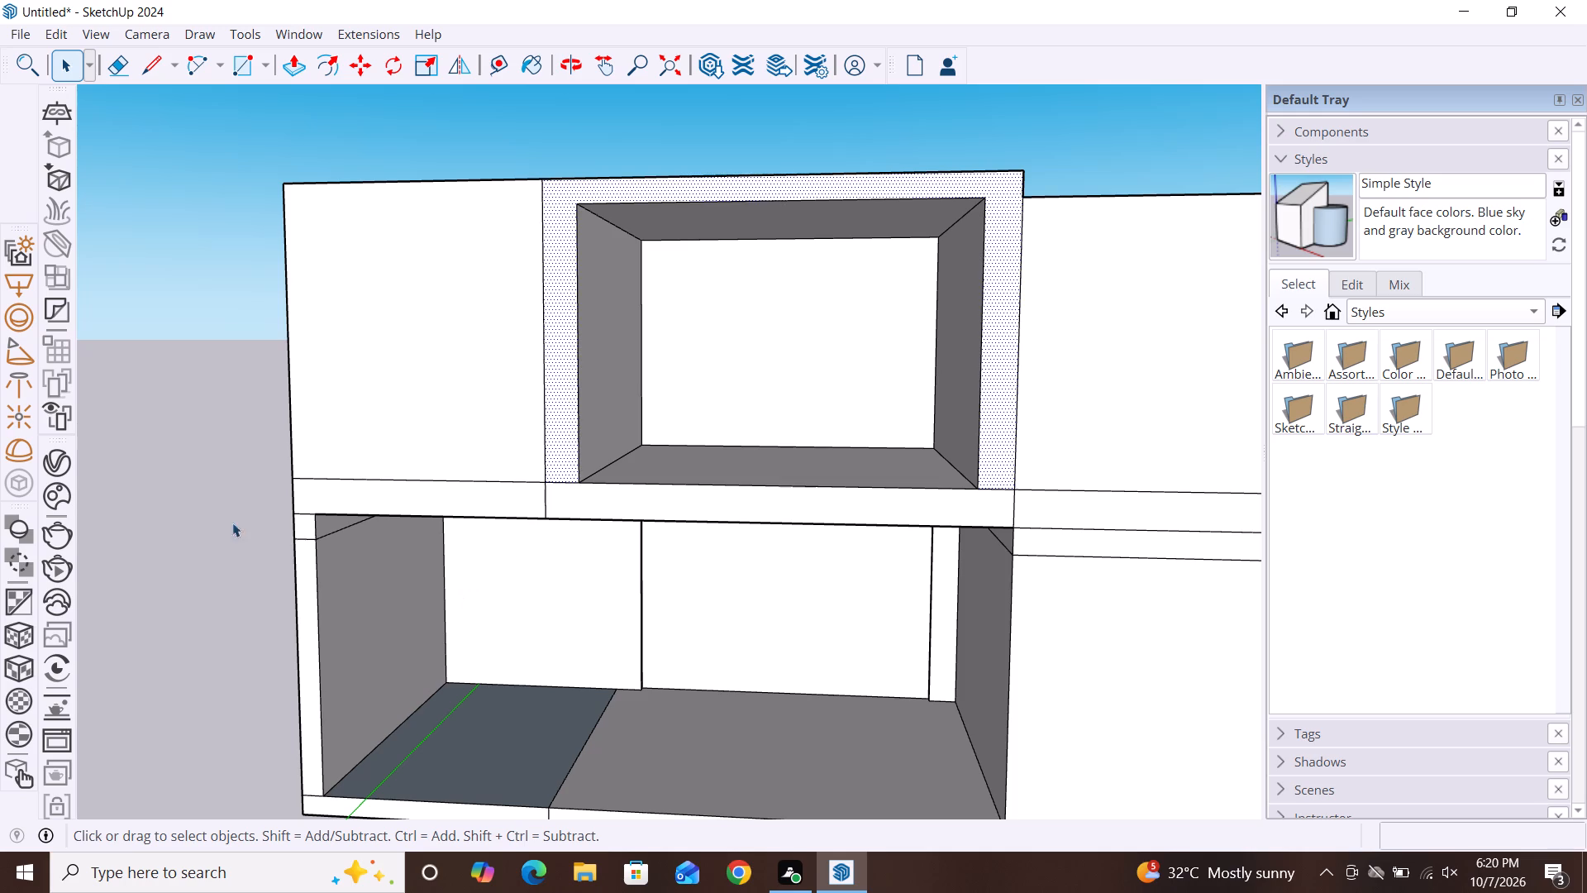
pyautogui.click(126, 493)
pyautogui.click(557, 483)
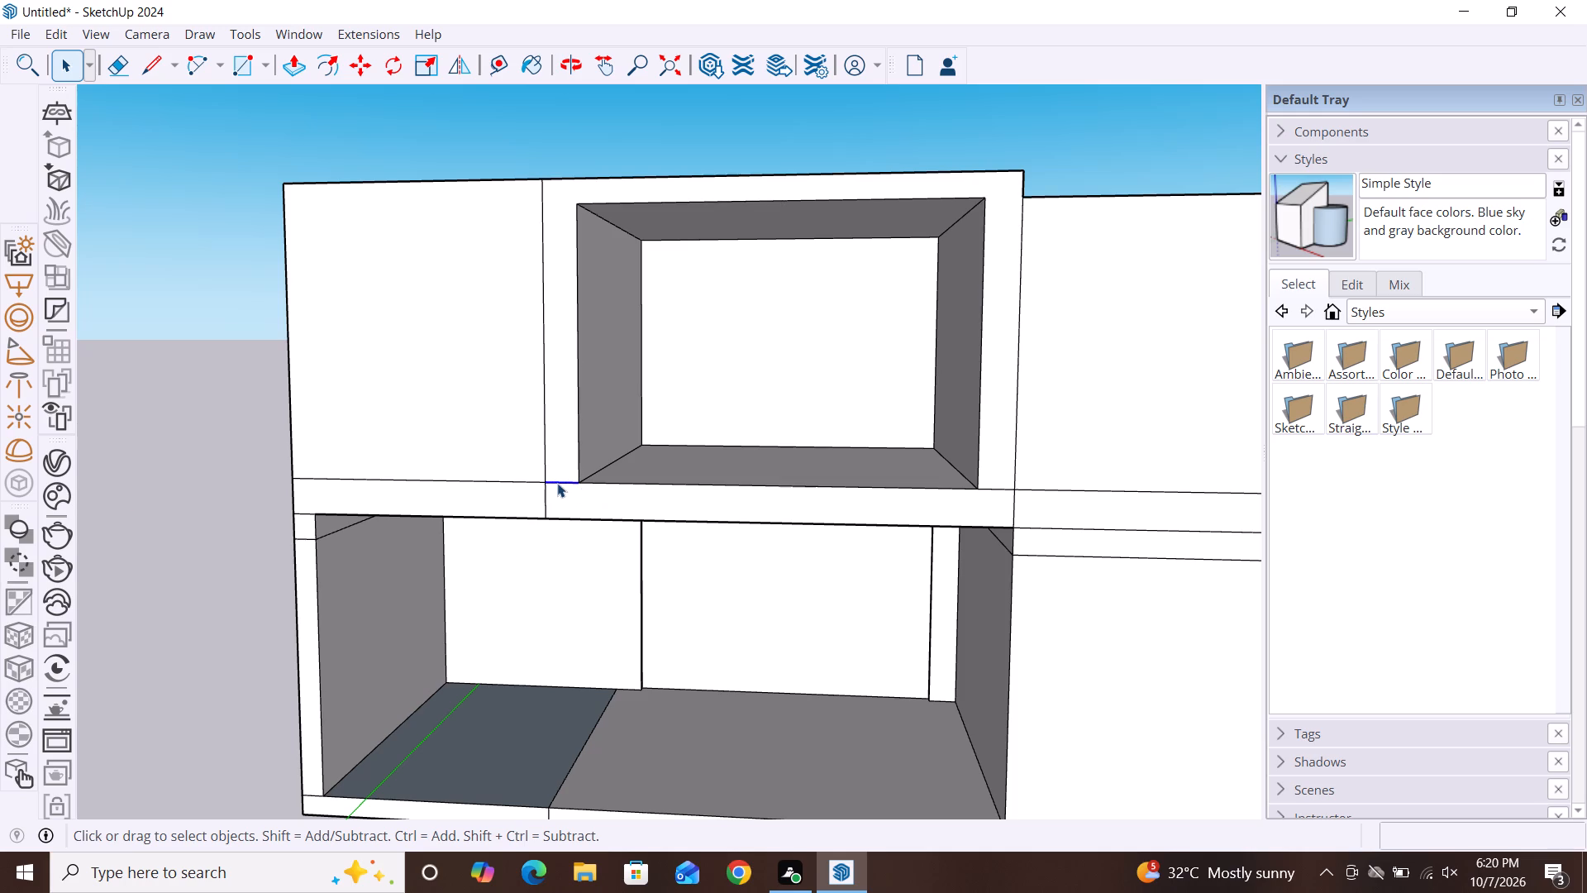
pyautogui.press('Delete')
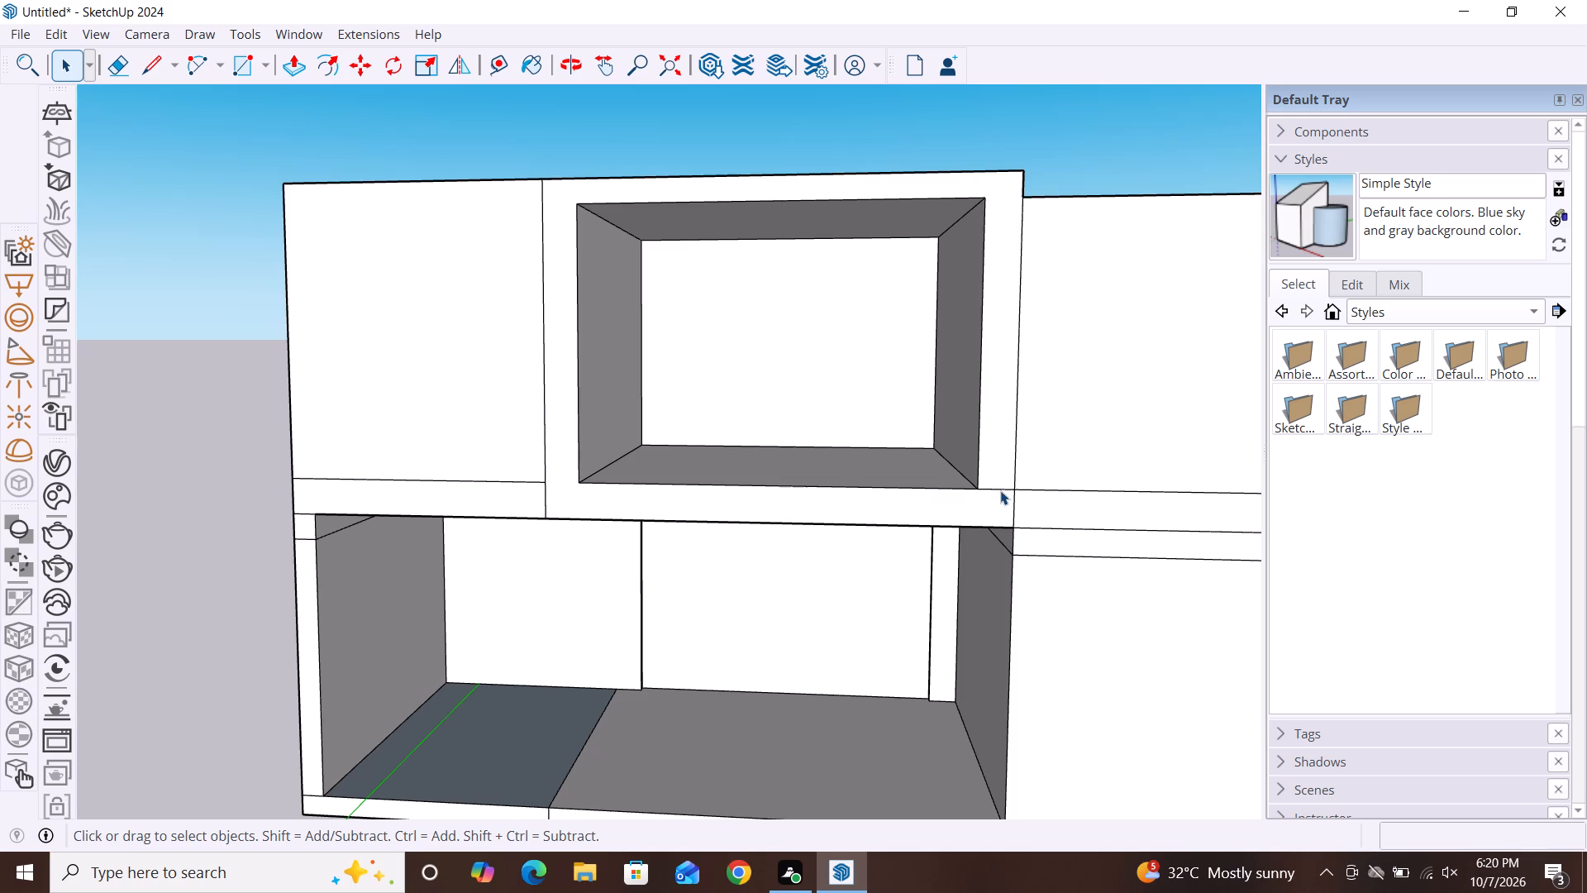
pyautogui.click(1007, 488)
pyautogui.press('Delete')
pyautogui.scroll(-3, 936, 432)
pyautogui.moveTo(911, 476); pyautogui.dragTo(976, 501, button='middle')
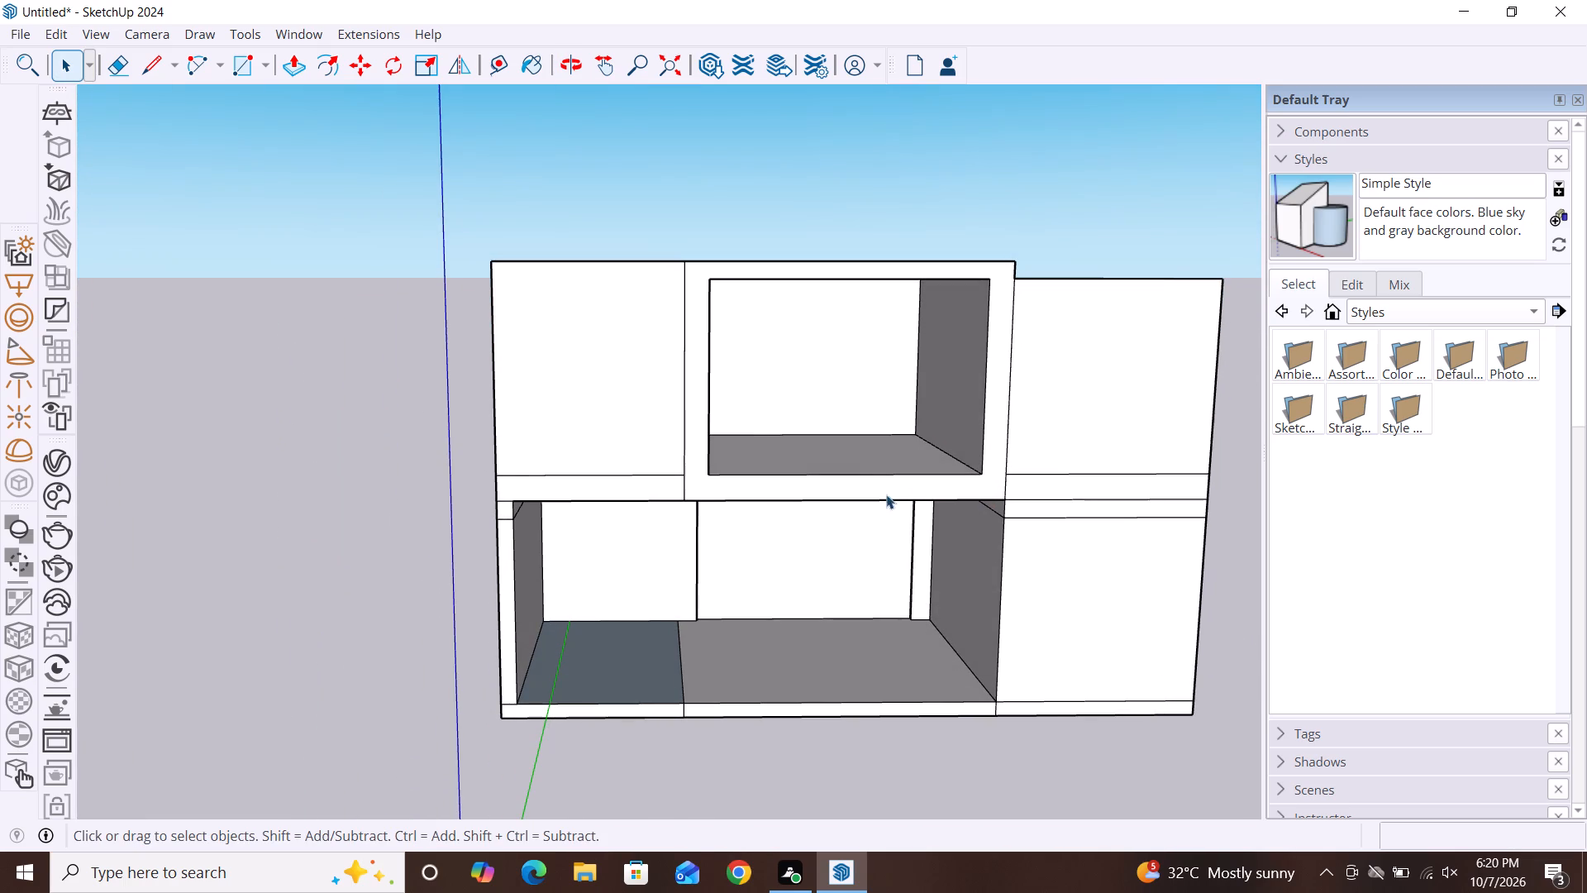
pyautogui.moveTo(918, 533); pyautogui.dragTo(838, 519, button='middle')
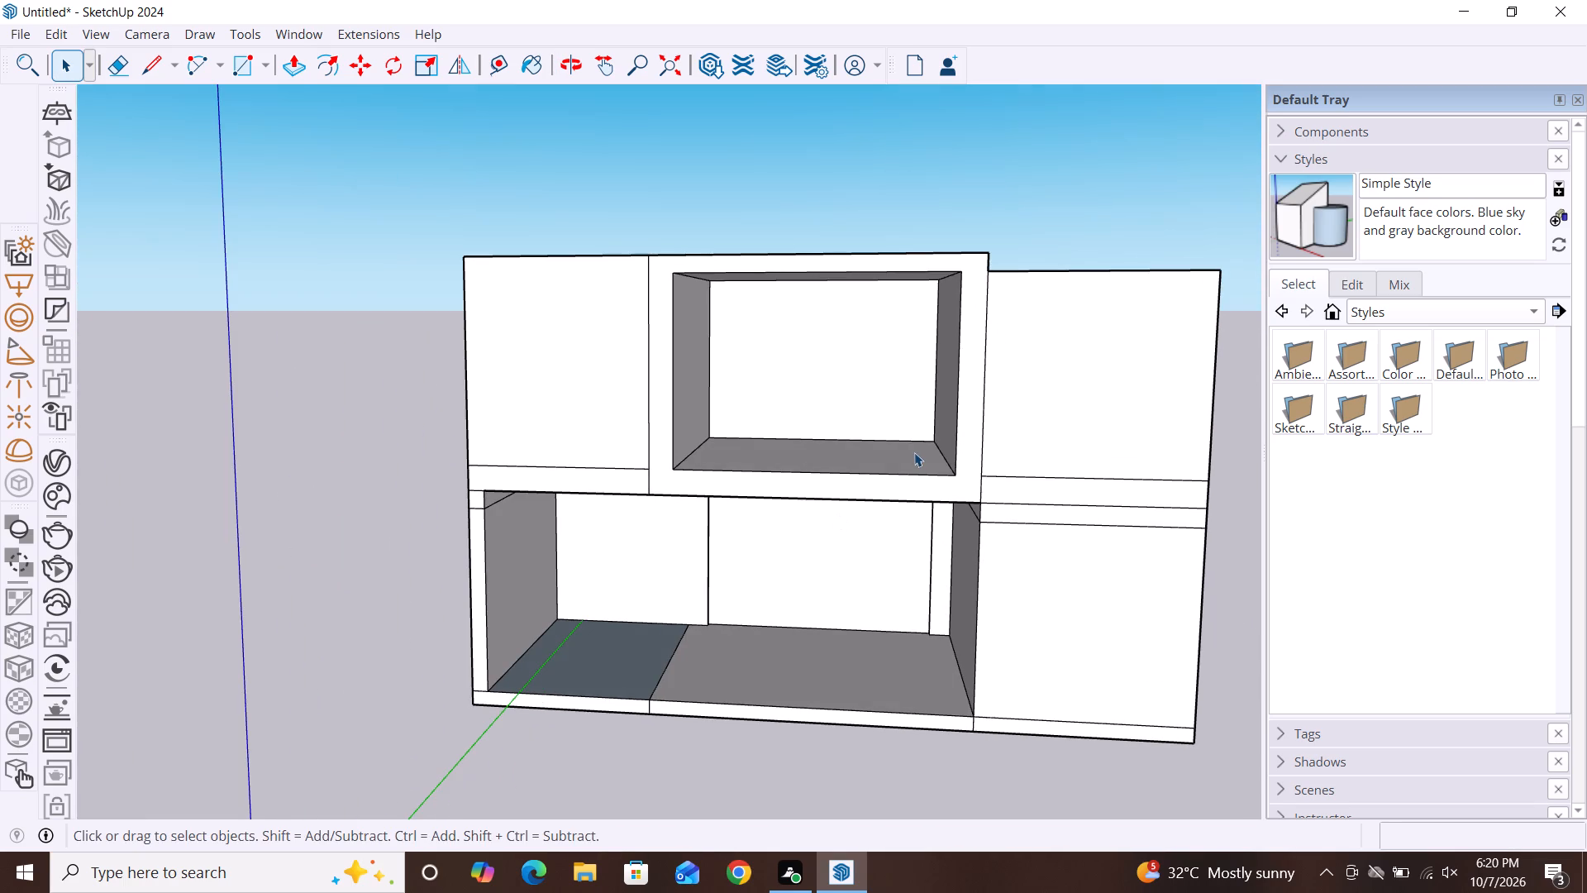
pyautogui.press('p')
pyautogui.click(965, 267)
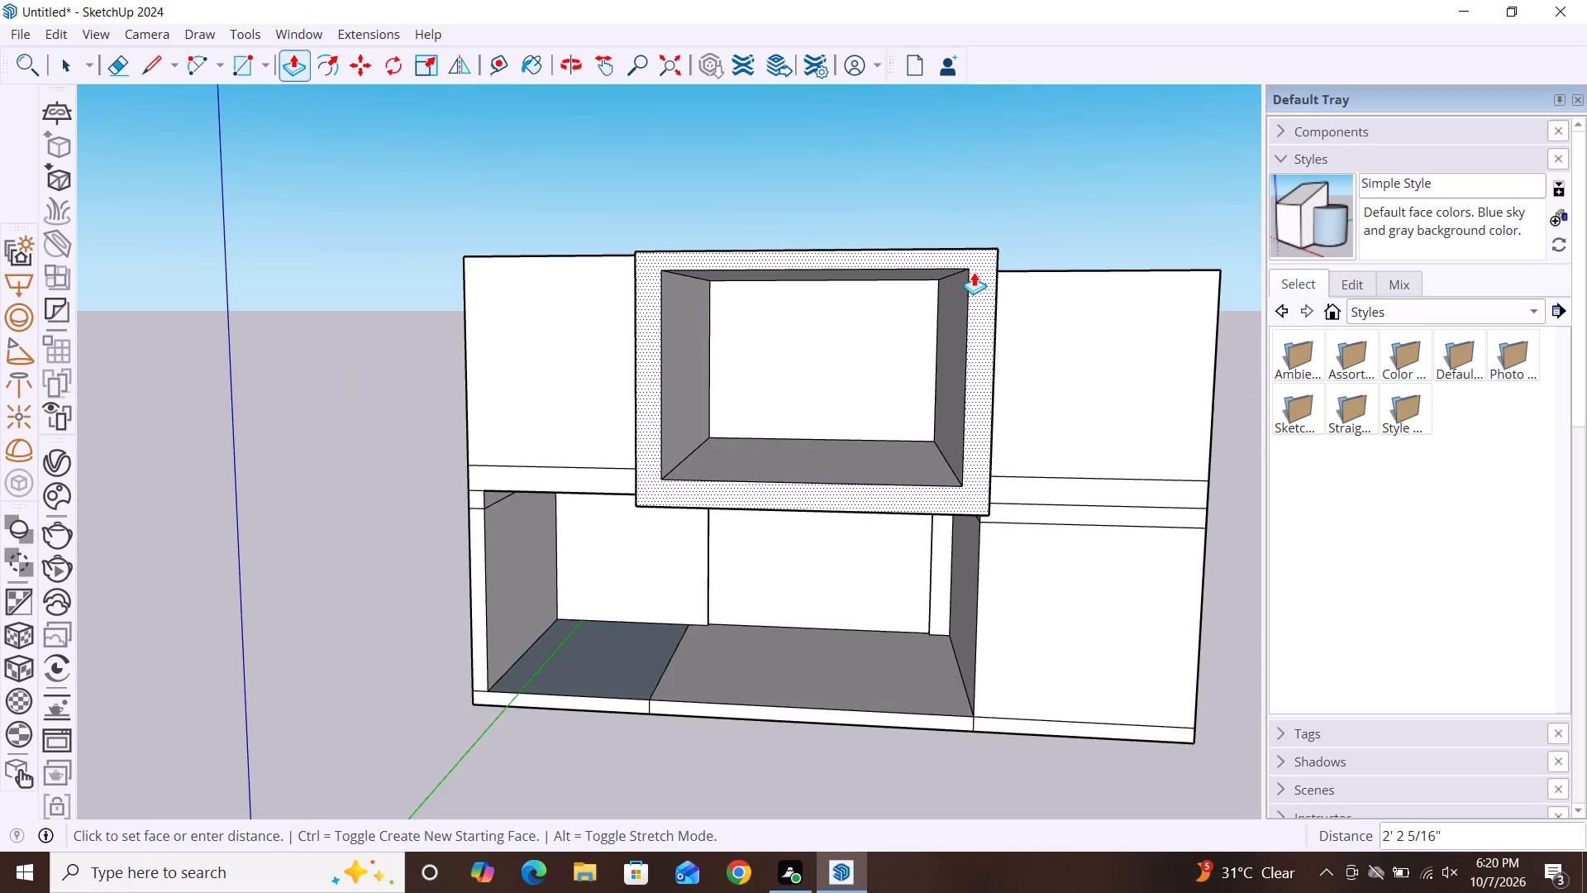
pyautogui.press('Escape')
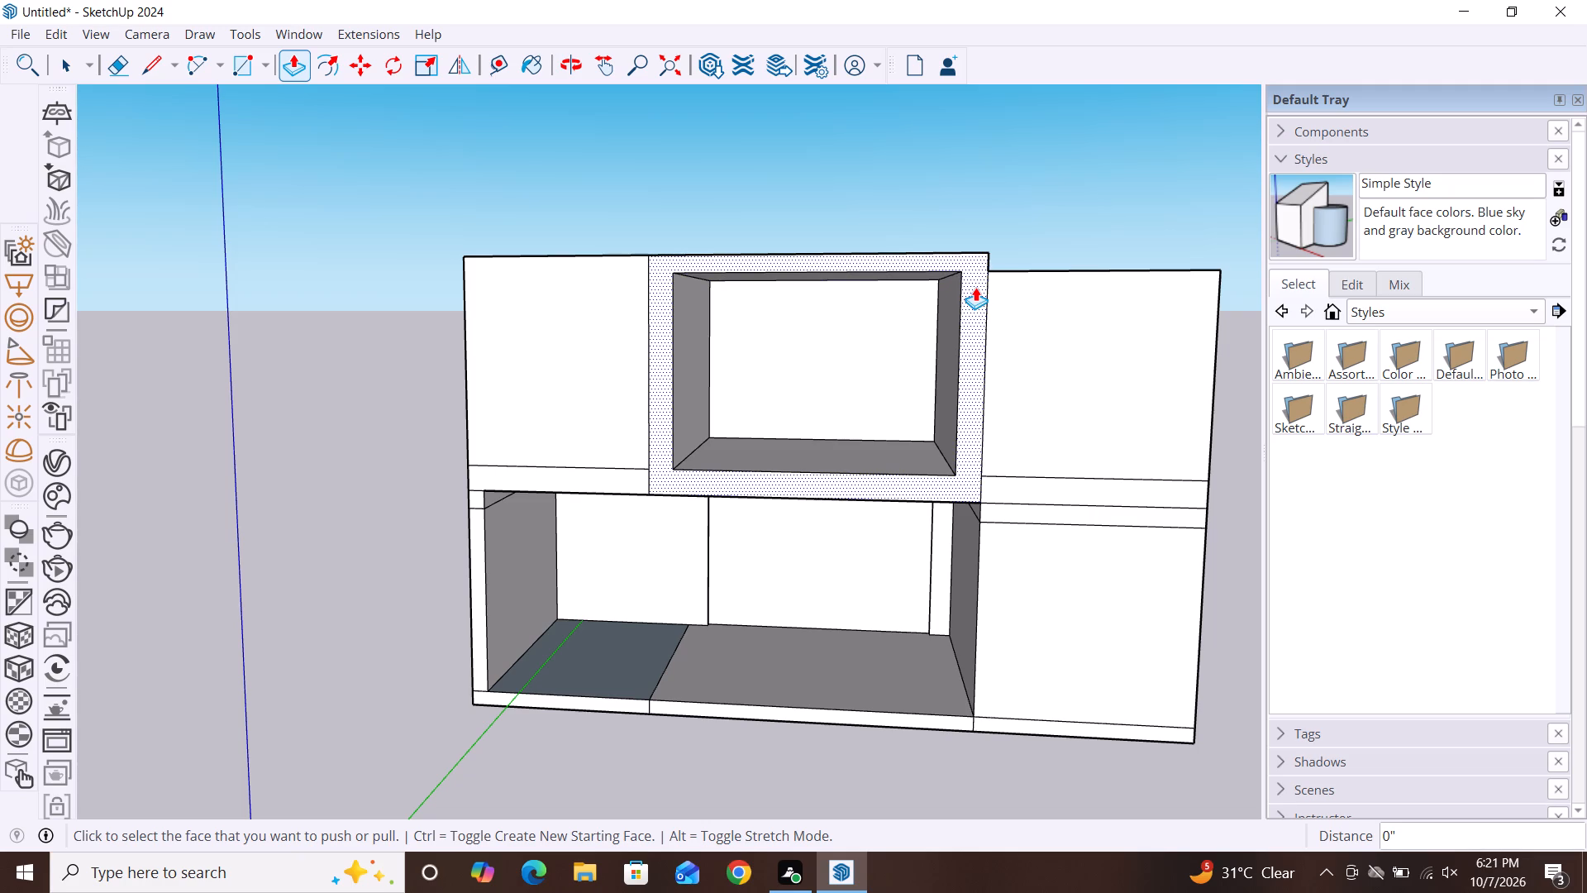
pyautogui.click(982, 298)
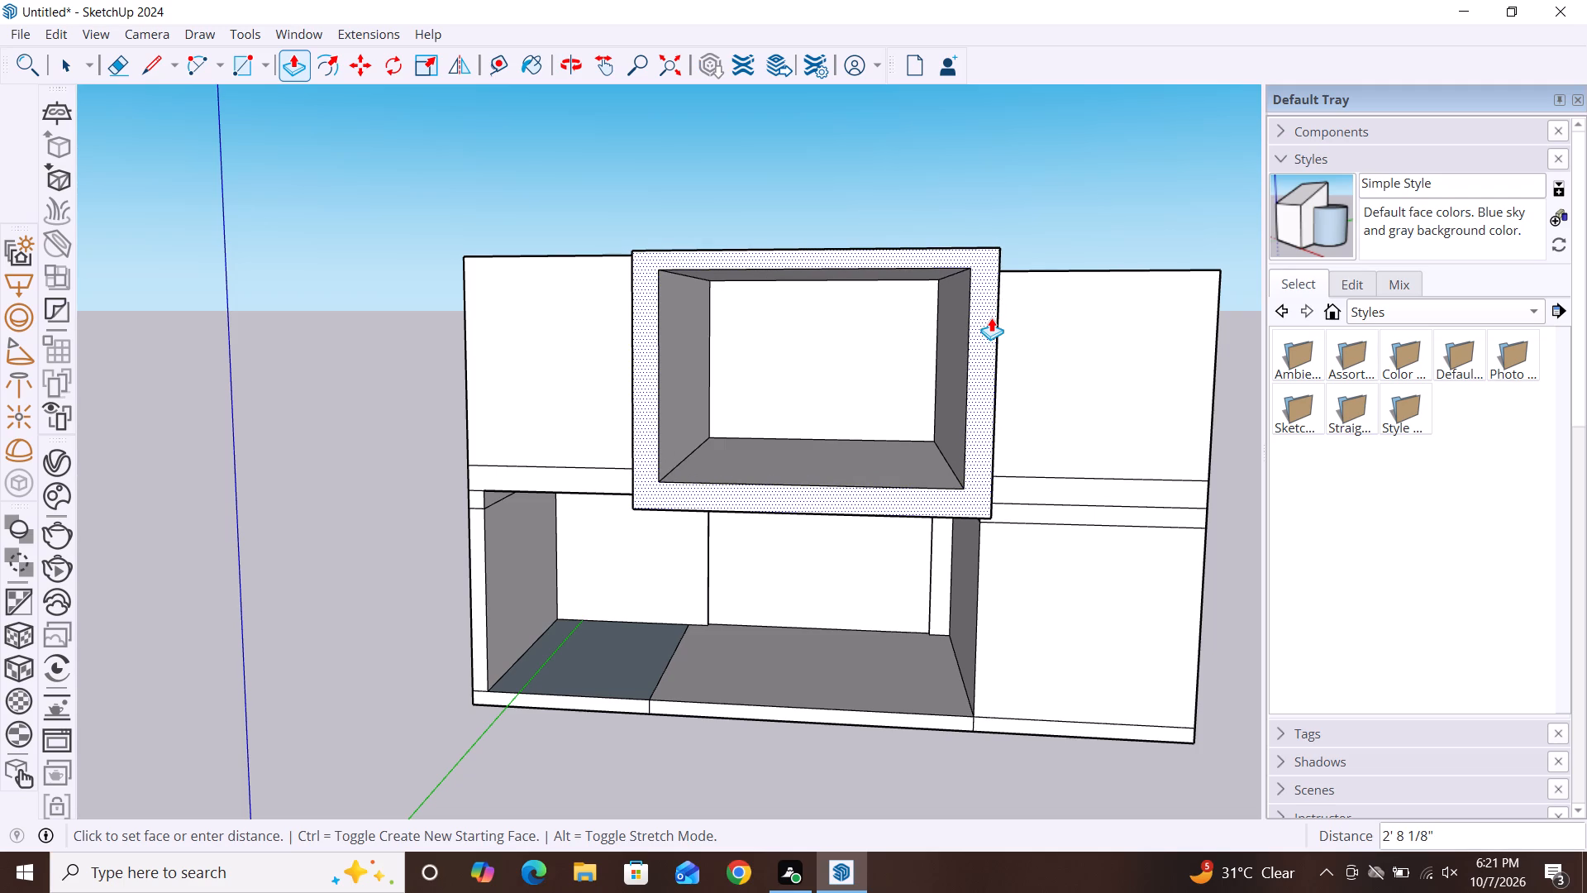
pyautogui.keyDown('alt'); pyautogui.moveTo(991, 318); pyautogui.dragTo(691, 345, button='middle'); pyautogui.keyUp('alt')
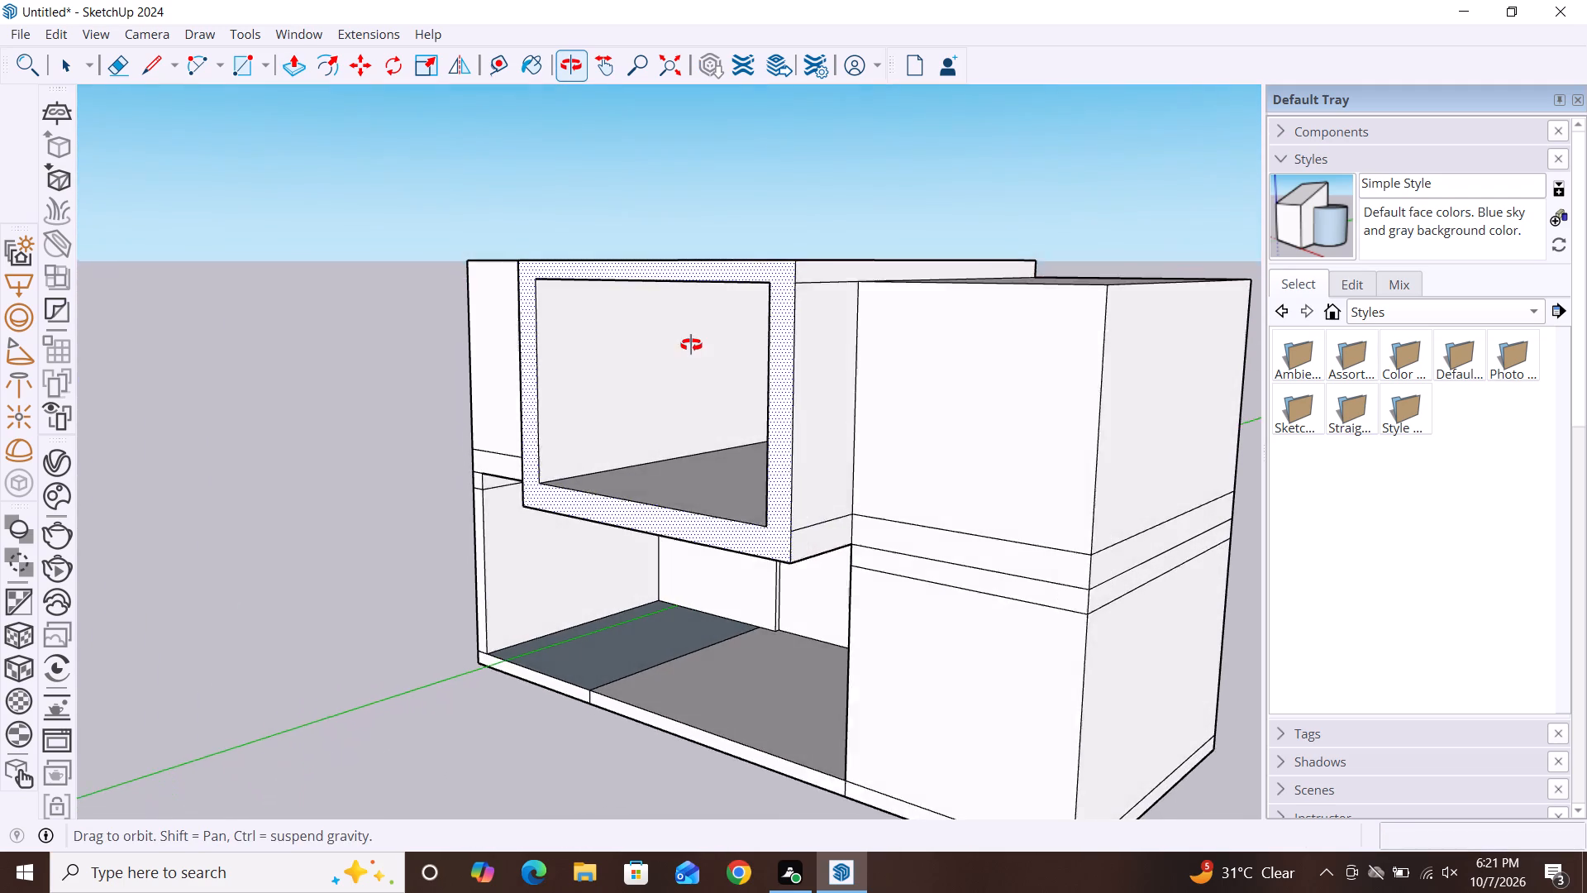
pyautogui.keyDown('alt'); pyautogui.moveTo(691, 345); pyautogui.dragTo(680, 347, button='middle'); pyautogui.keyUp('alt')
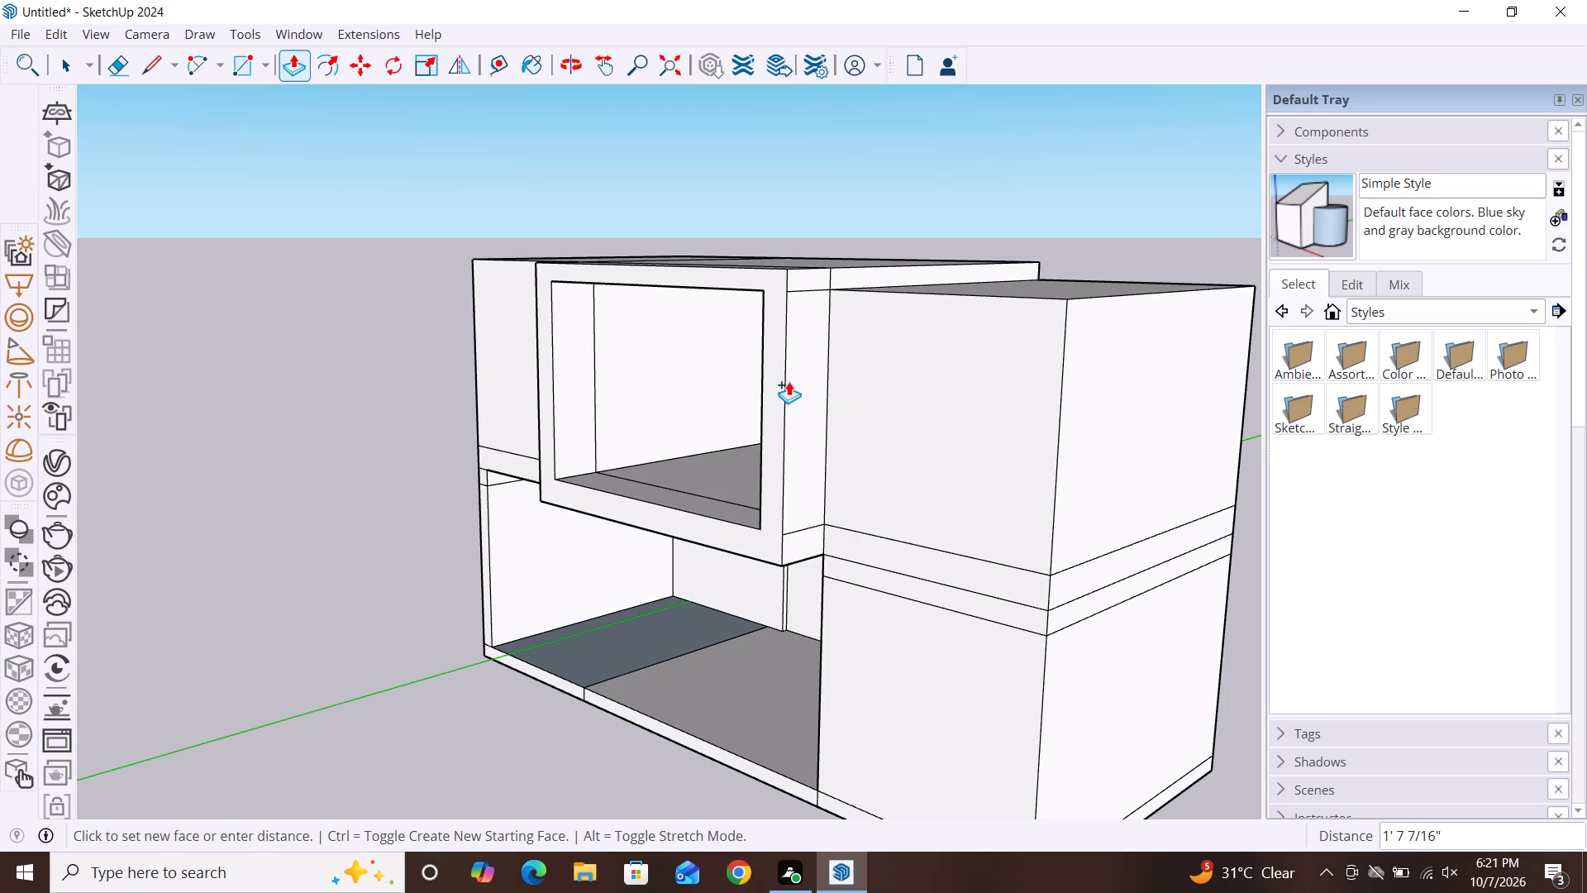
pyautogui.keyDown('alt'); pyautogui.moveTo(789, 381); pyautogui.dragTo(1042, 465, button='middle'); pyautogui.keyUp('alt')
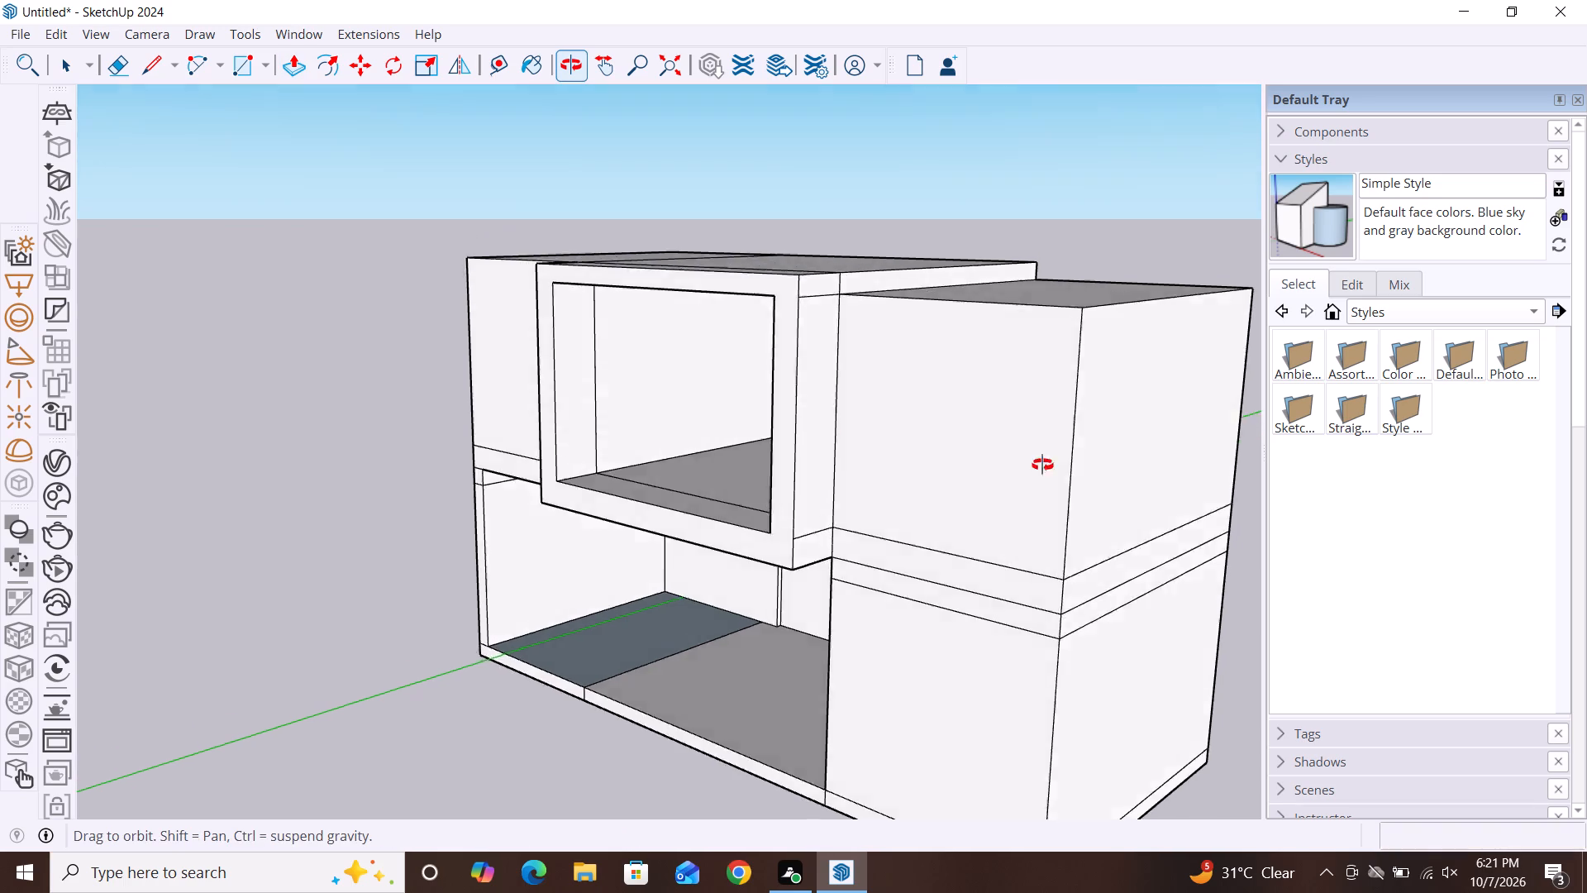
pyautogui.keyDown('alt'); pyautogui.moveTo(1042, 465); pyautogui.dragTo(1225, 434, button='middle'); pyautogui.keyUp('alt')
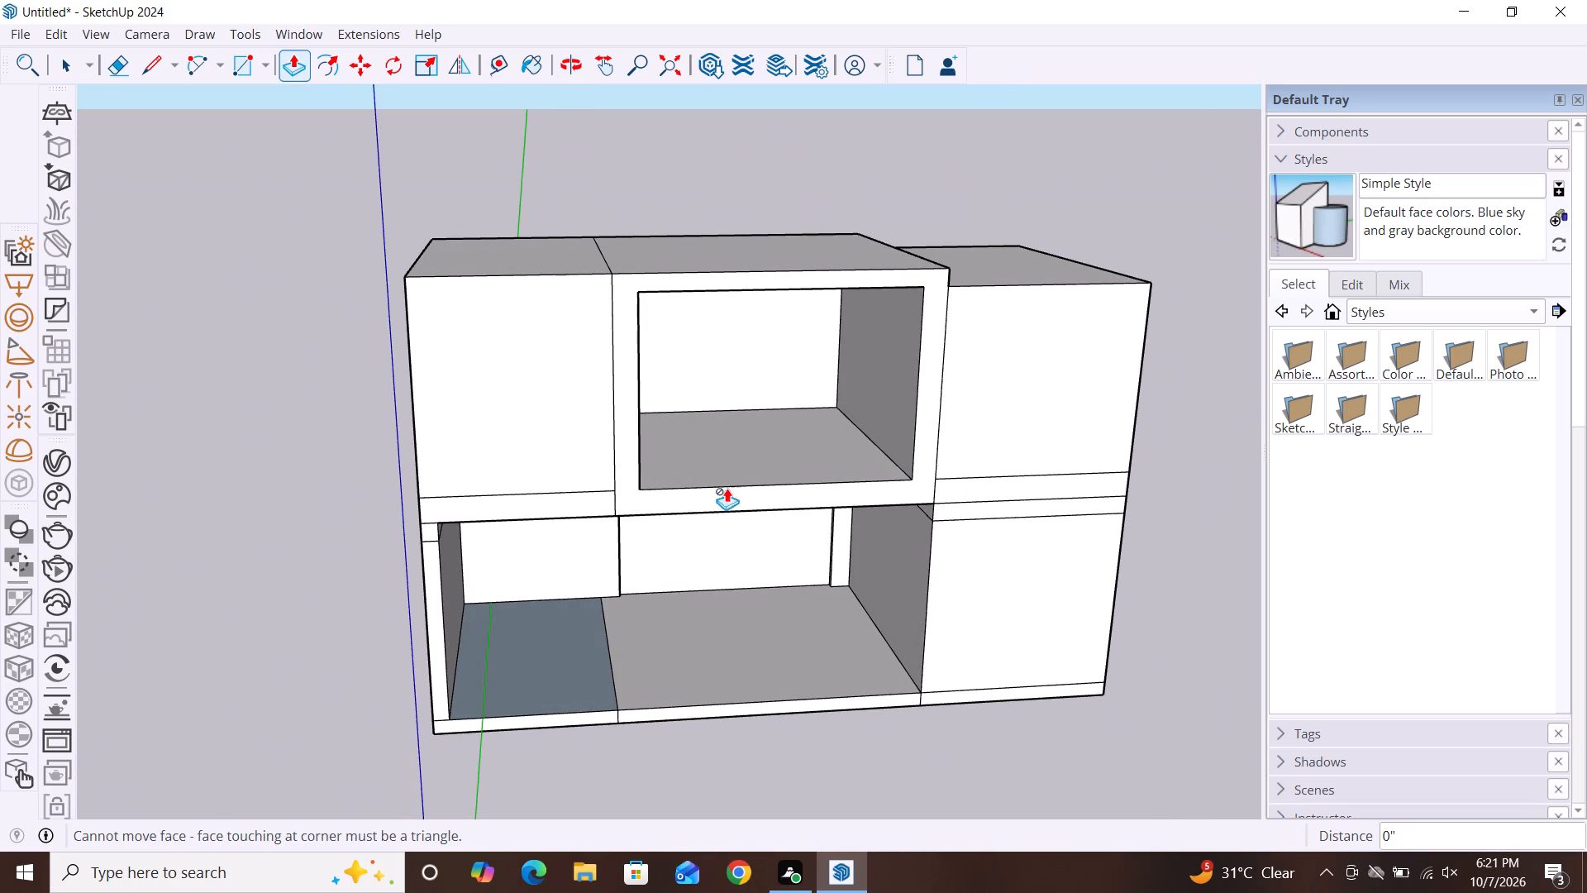
# Push/Pull the frame around the upper room's opening outward about 1' 3/4" from the facade.
pyautogui.moveTo(541, 508); pyautogui.dragTo(816, 537, button='middle')
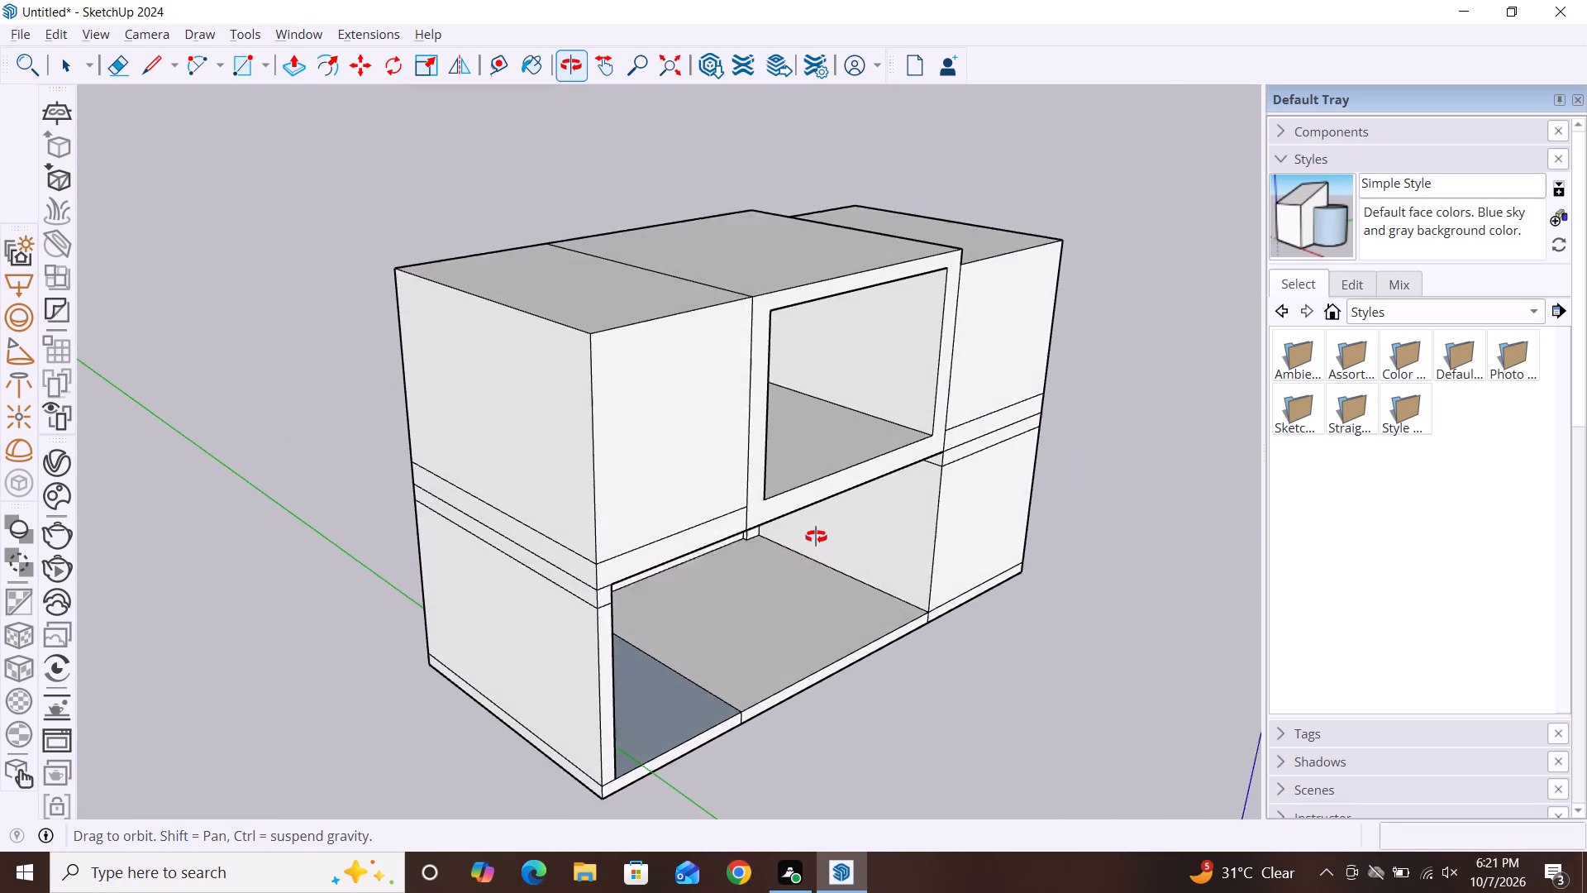
pyautogui.moveTo(816, 537); pyautogui.dragTo(798, 528, button='middle')
pyautogui.press('space')
pyautogui.press('p')
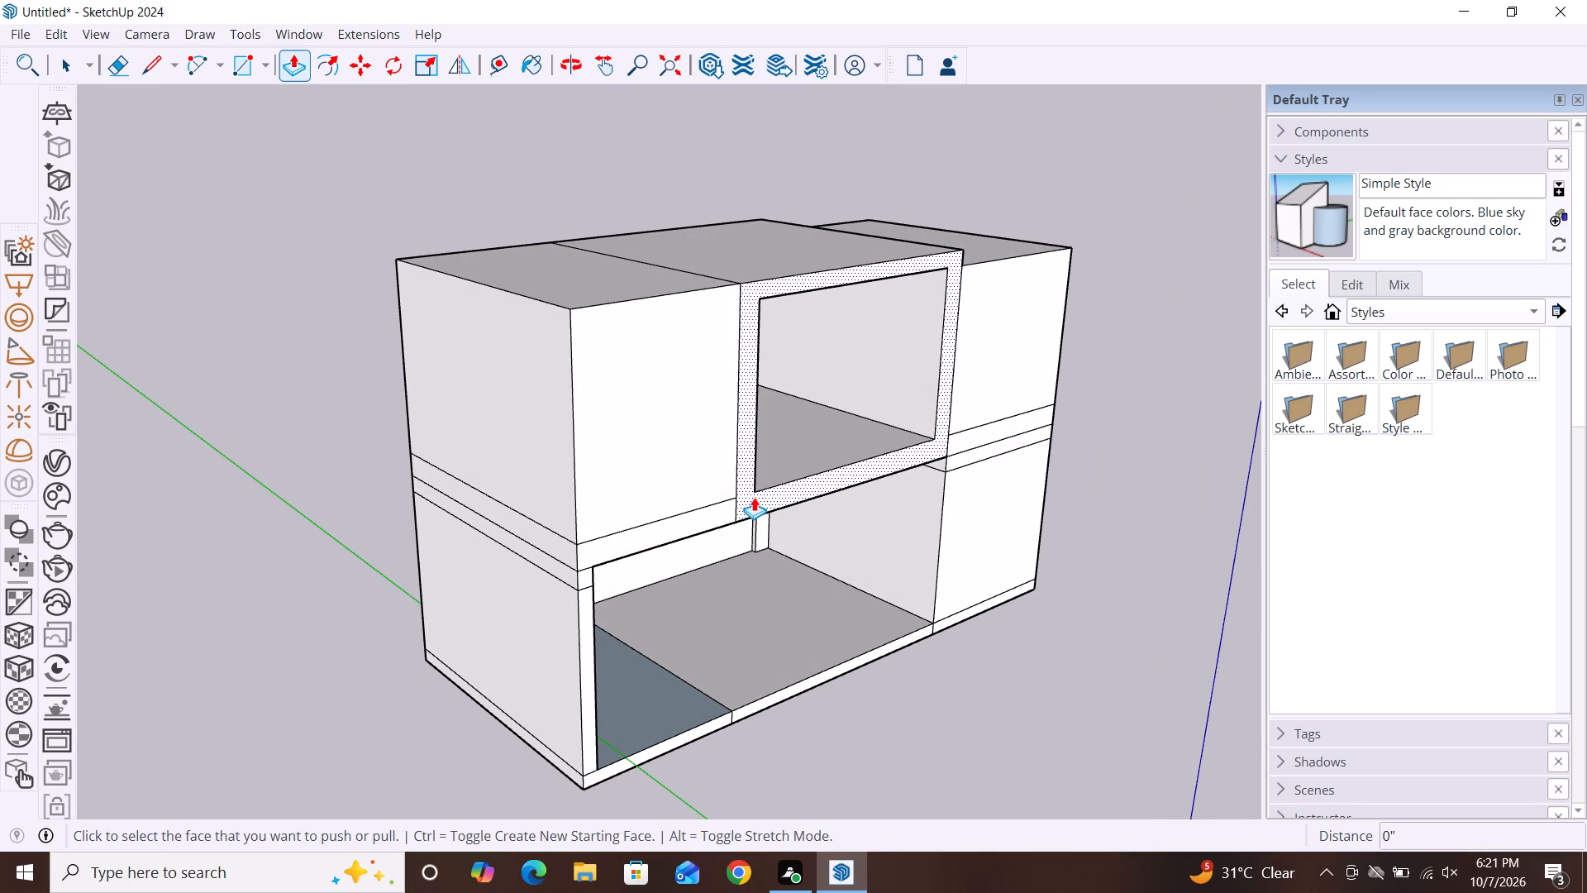
pyautogui.click(754, 497)
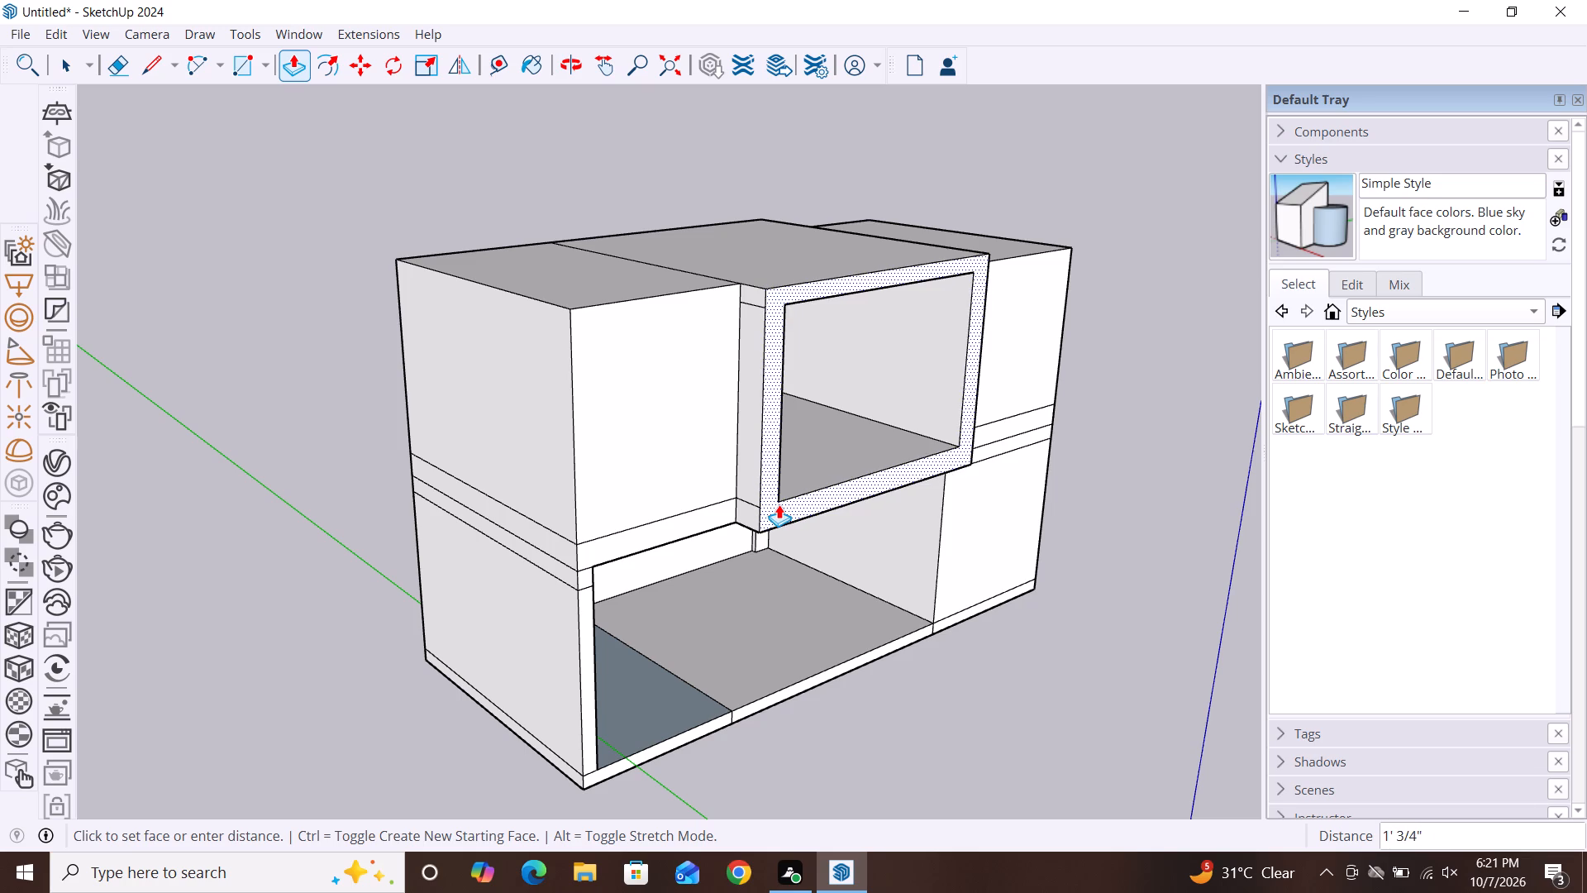
pyautogui.click(779, 504)
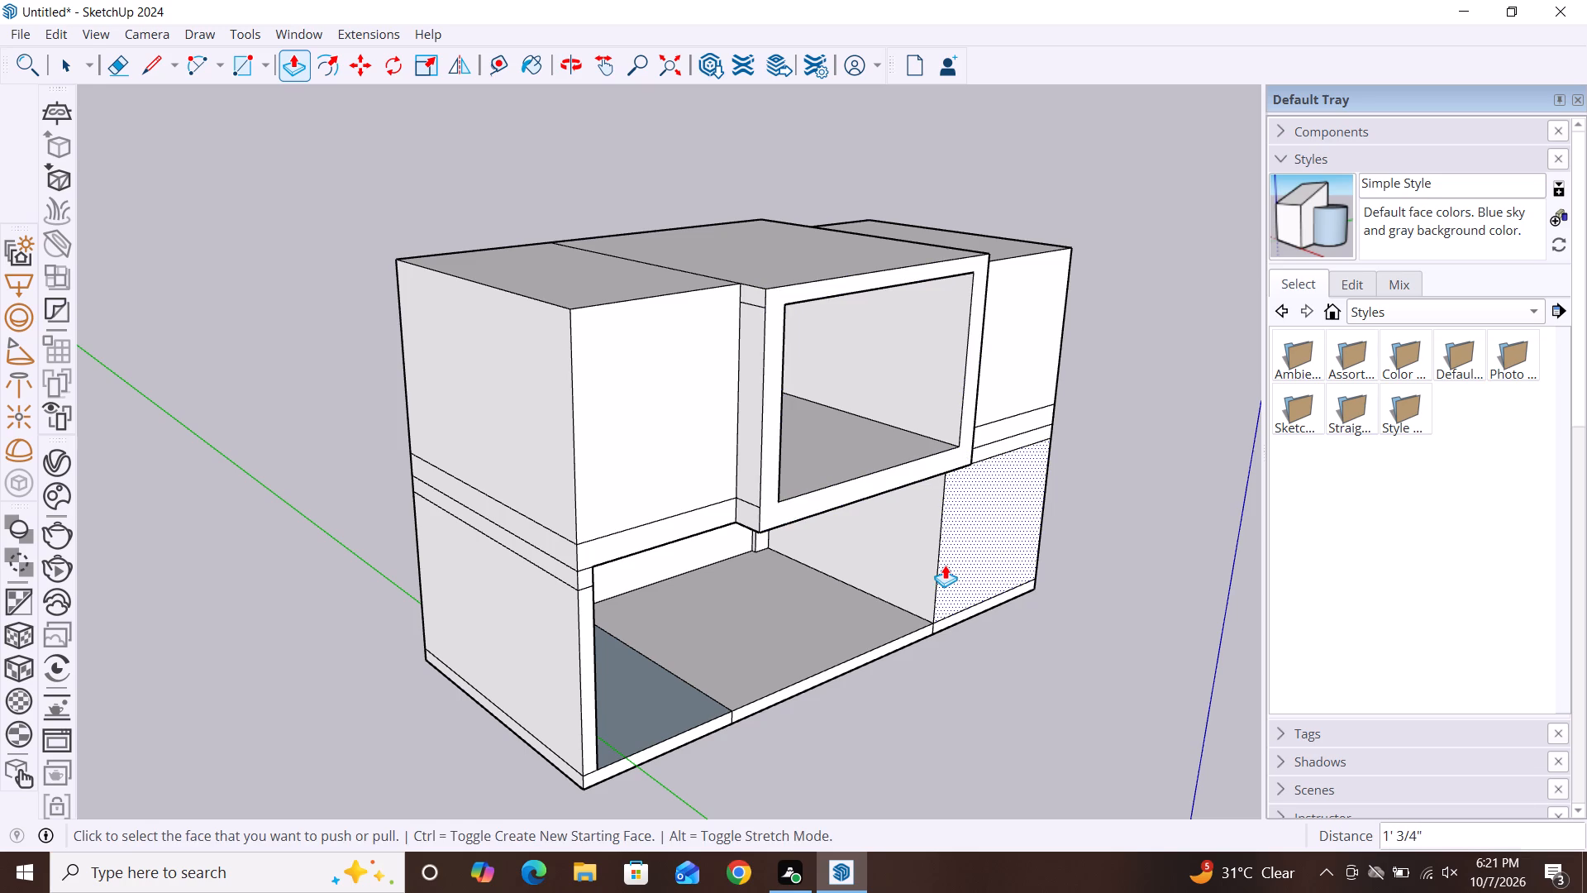
pyautogui.press('space')
# Raise the top of the building's right-hand section about 6 3/8", level with the adjoining roof.
pyautogui.keyDown('alt'); pyautogui.moveTo(1021, 724); pyautogui.dragTo(715, 628, button='middle'); pyautogui.keyUp('alt')
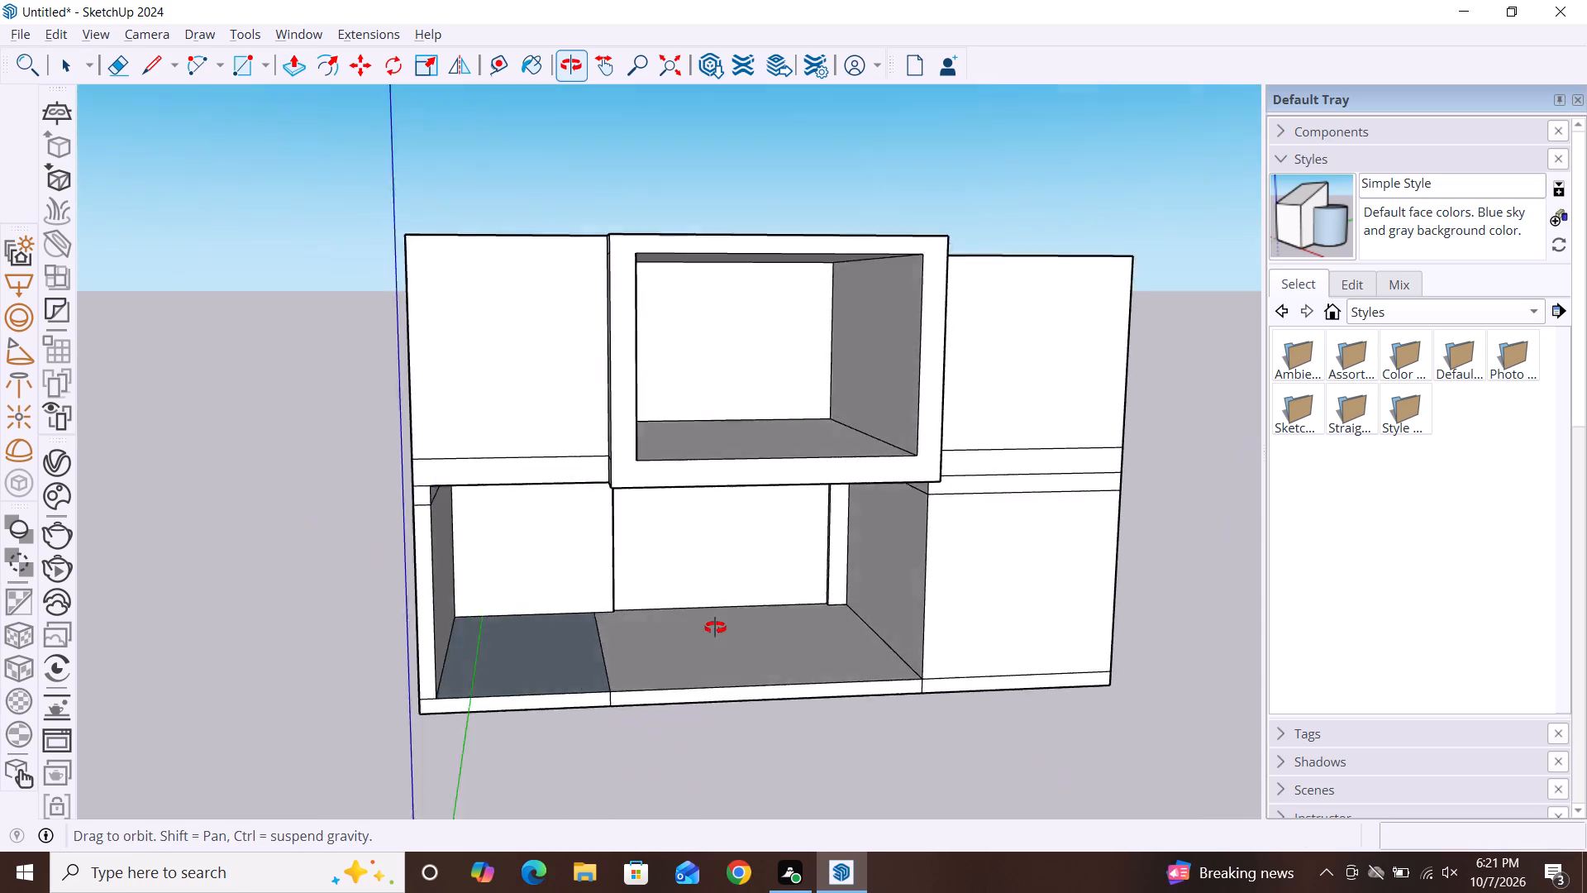
pyautogui.keyDown('alt'); pyautogui.moveTo(715, 628); pyautogui.dragTo(685, 632, button='middle'); pyautogui.keyUp('alt')
pyautogui.scroll(-3, 1017, 268)
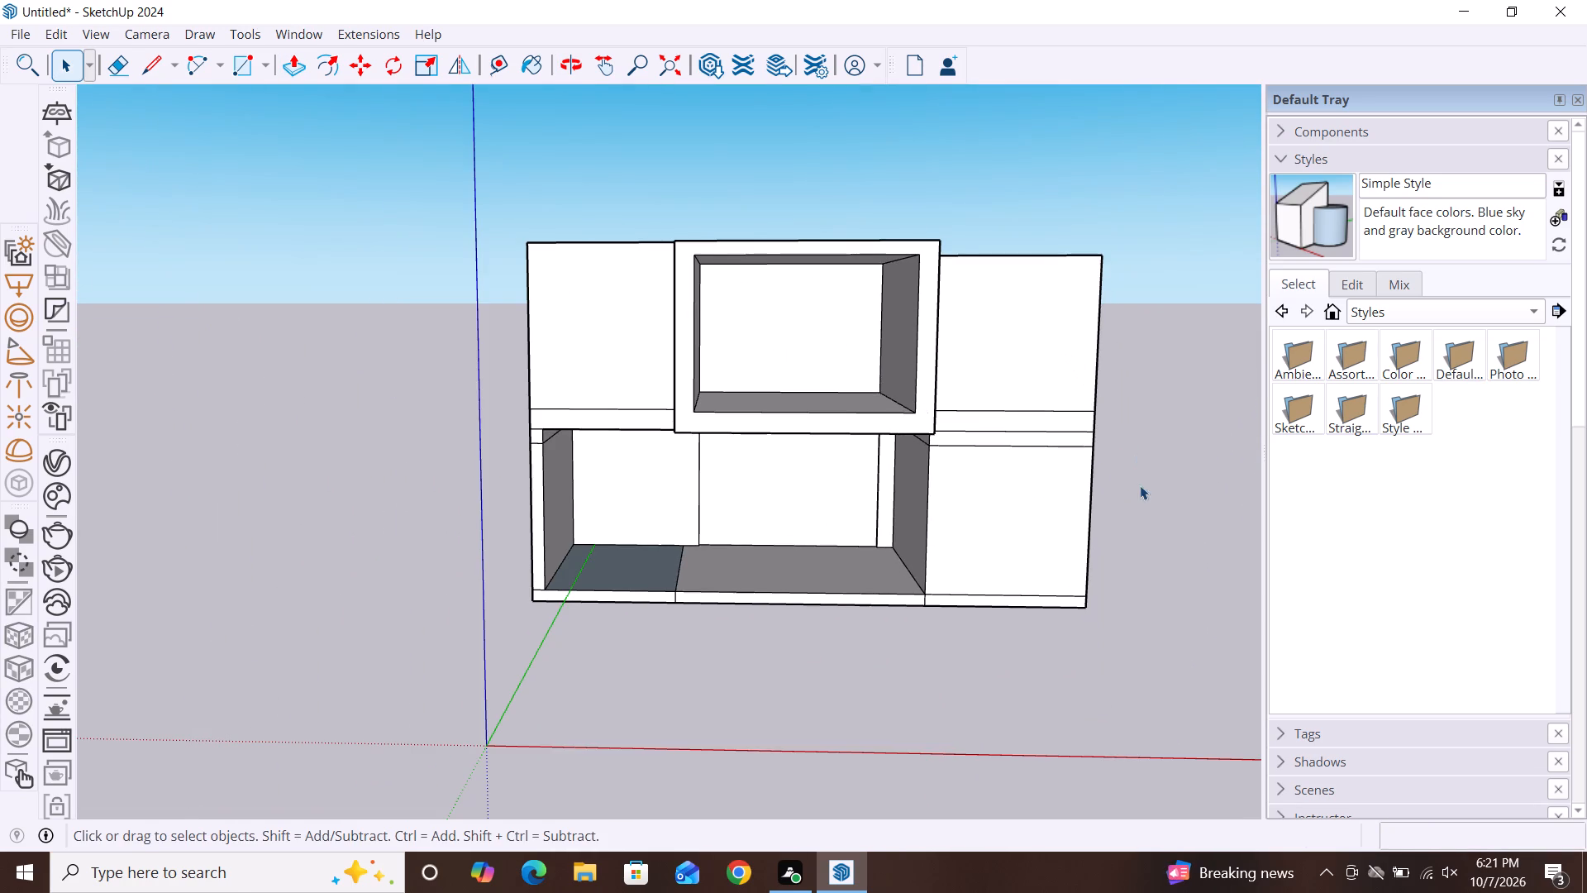
pyautogui.keyDown('alt'); pyautogui.moveTo(1140, 485); pyautogui.dragTo(1141, 575, button='middle'); pyautogui.keyUp('alt')
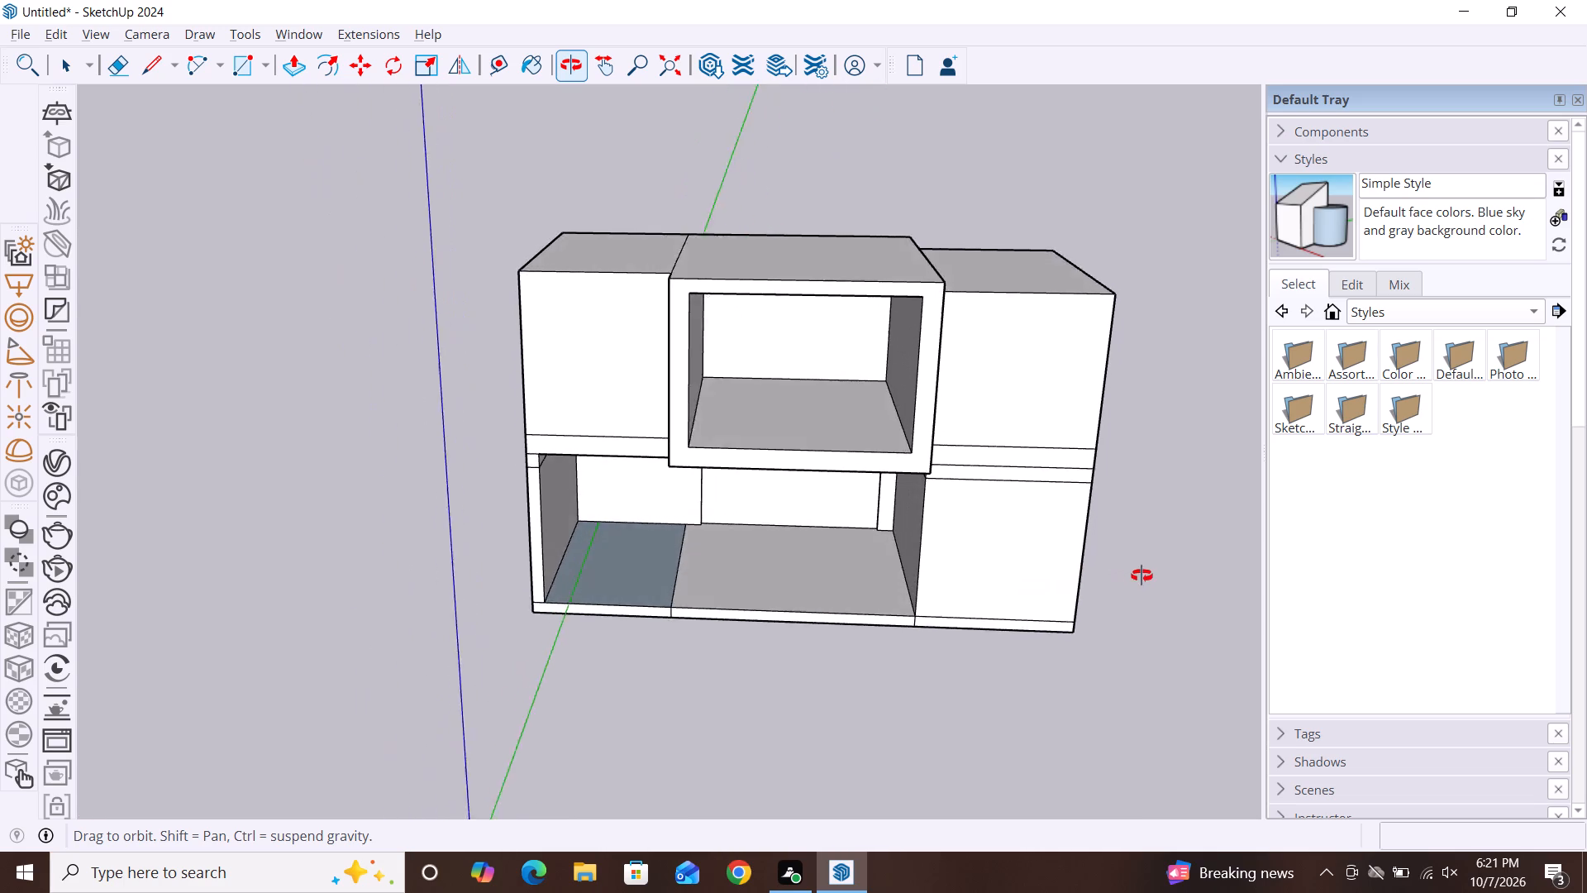
pyautogui.keyDown('alt'); pyautogui.moveTo(1141, 575); pyautogui.dragTo(1146, 572, button='middle'); pyautogui.keyUp('alt')
pyautogui.press('p')
pyautogui.click(1019, 265)
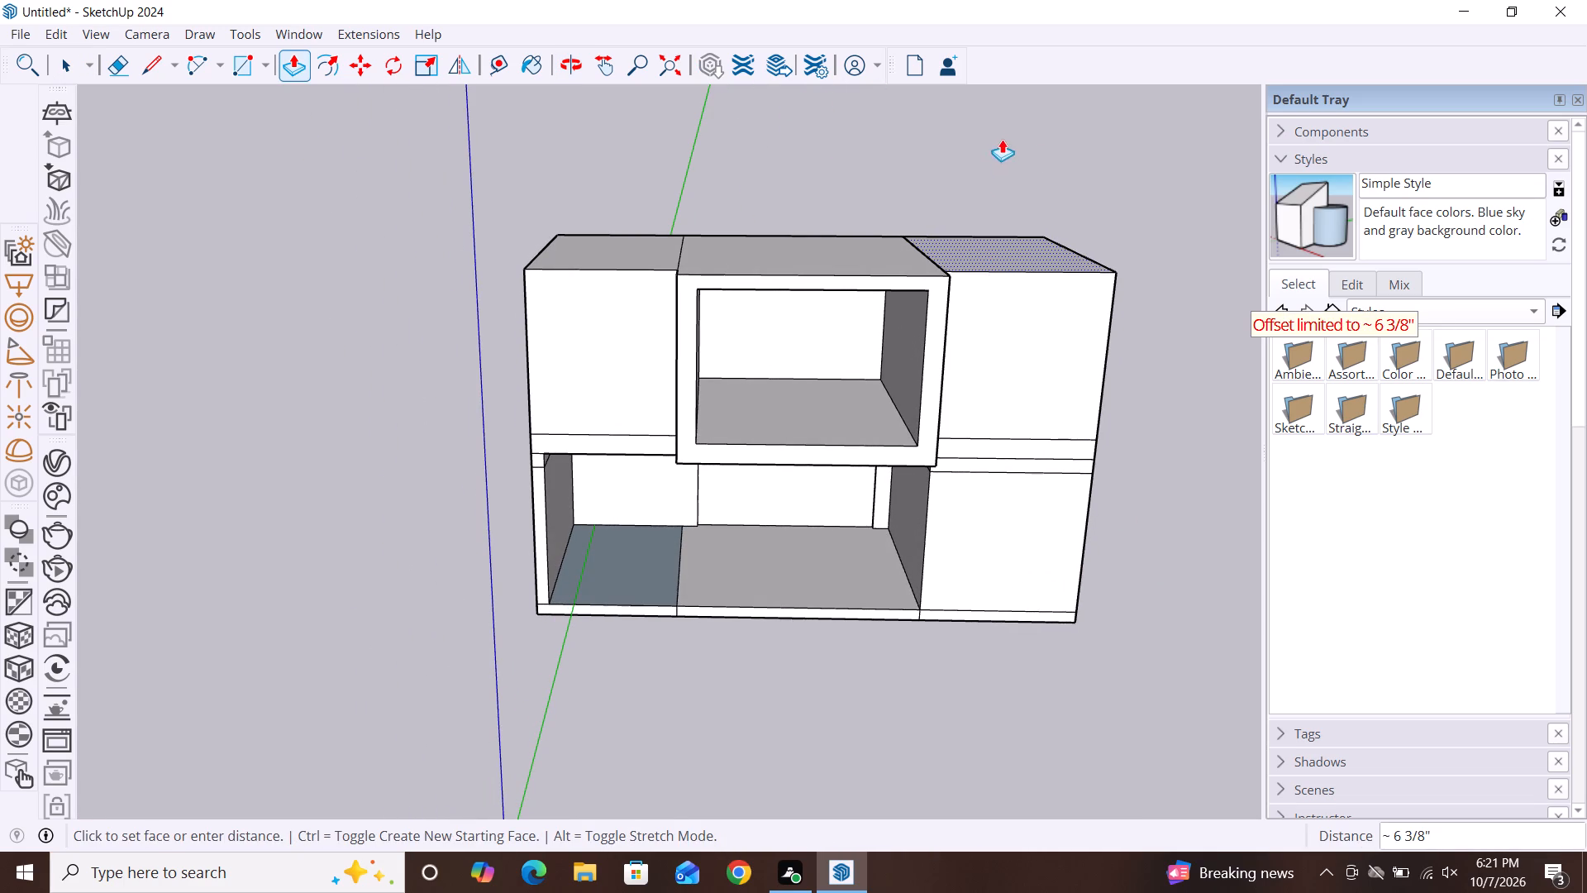
pyautogui.click(932, 245)
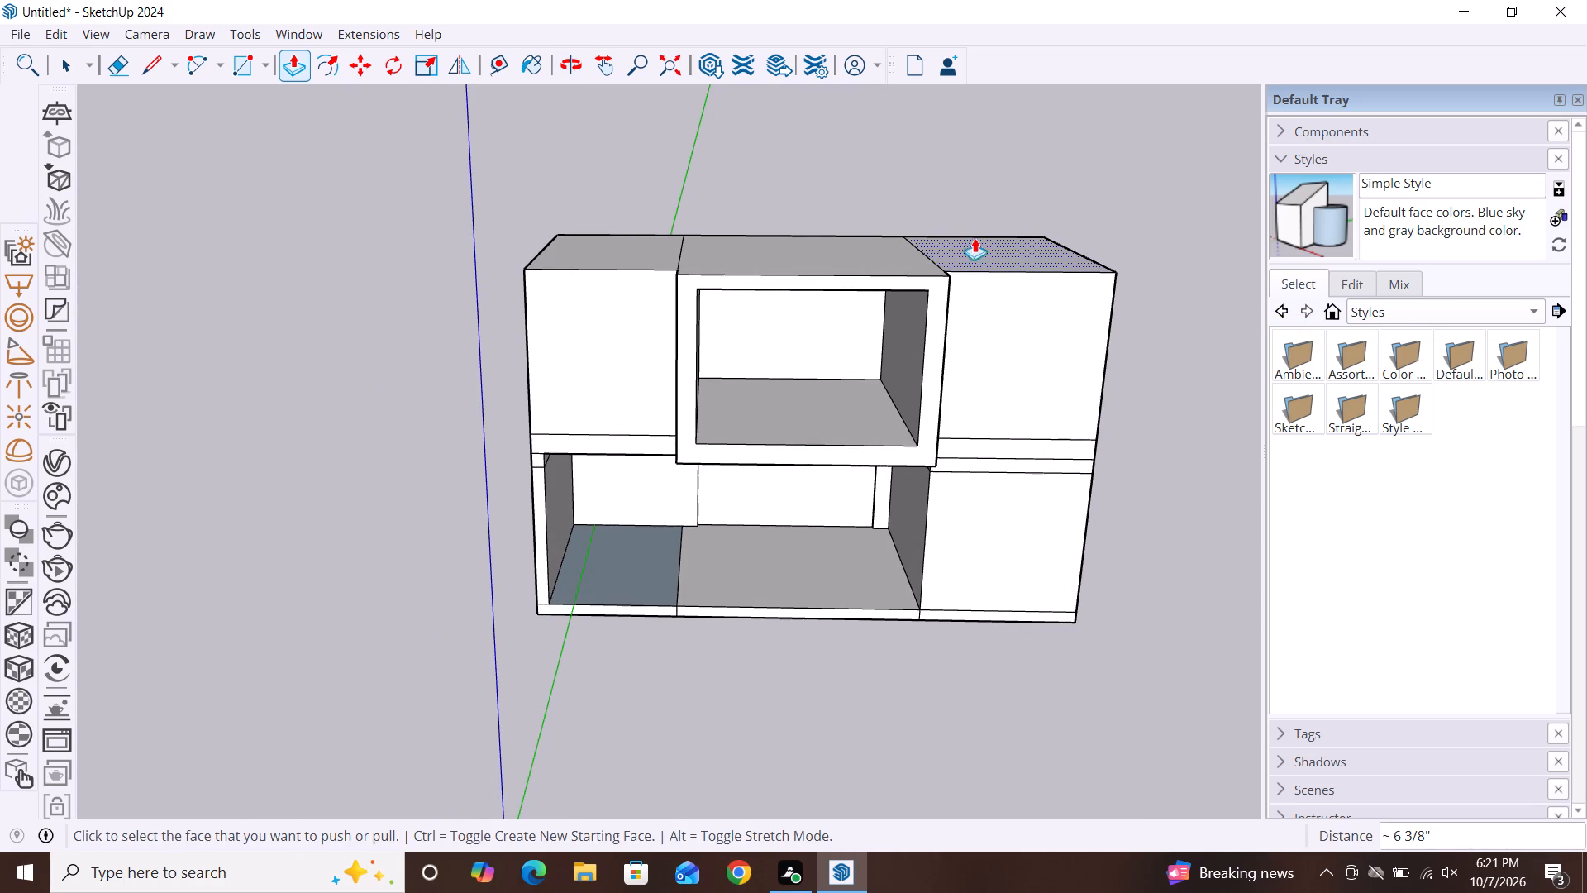
# Raise the right-hand section's top a further 5' 2 7/16" or so to form a tower above the roof.
pyautogui.click(1027, 243)
pyautogui.scroll(-3, 901, 321)
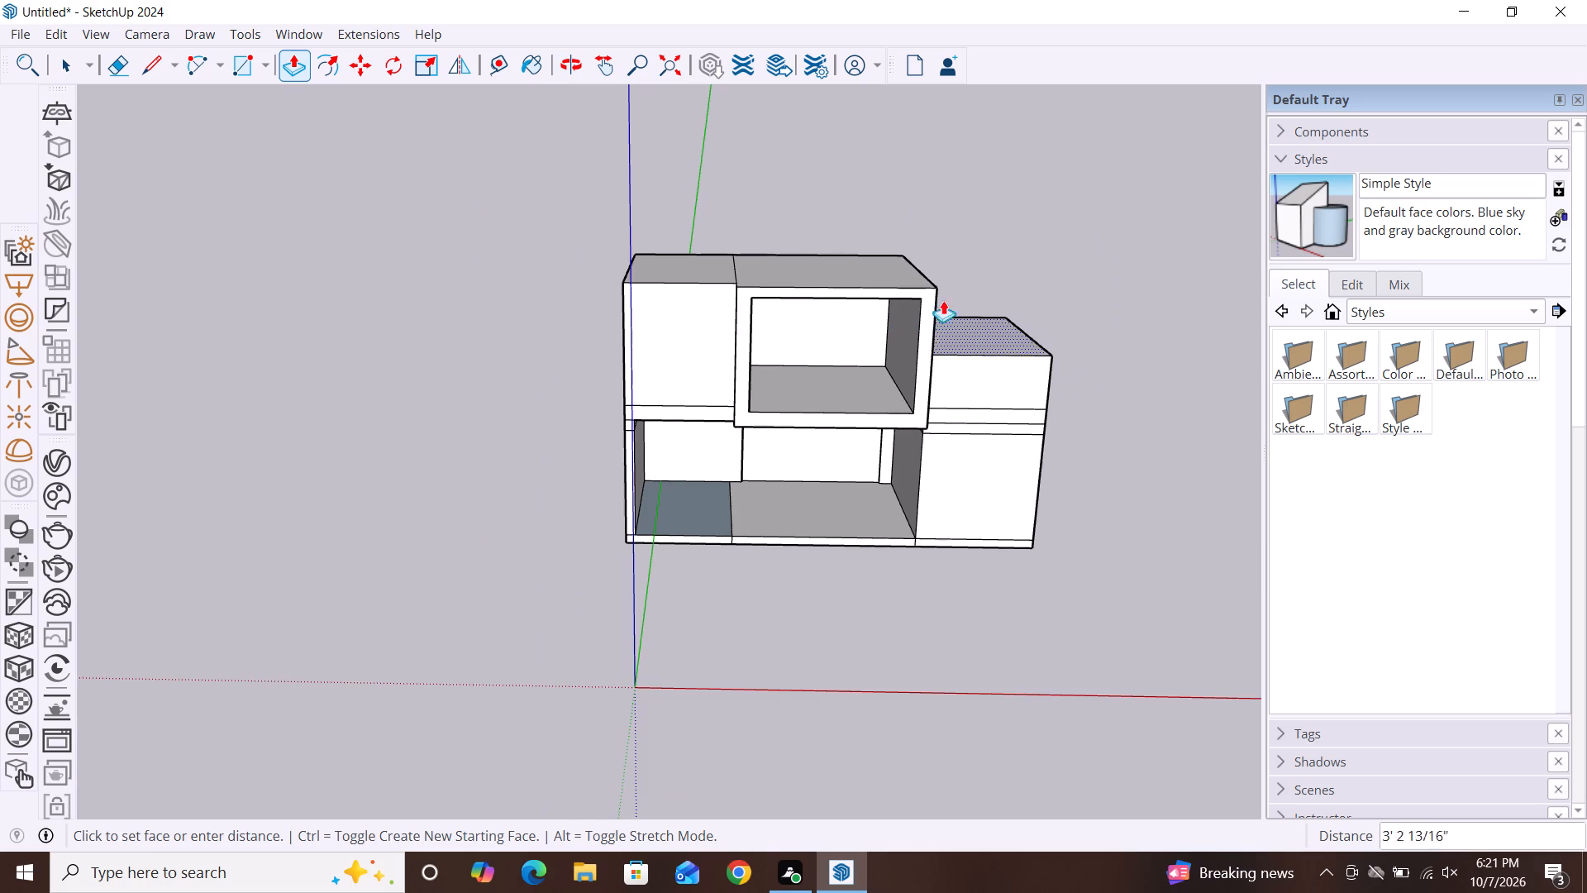
pyautogui.scroll(-2, 919, 367)
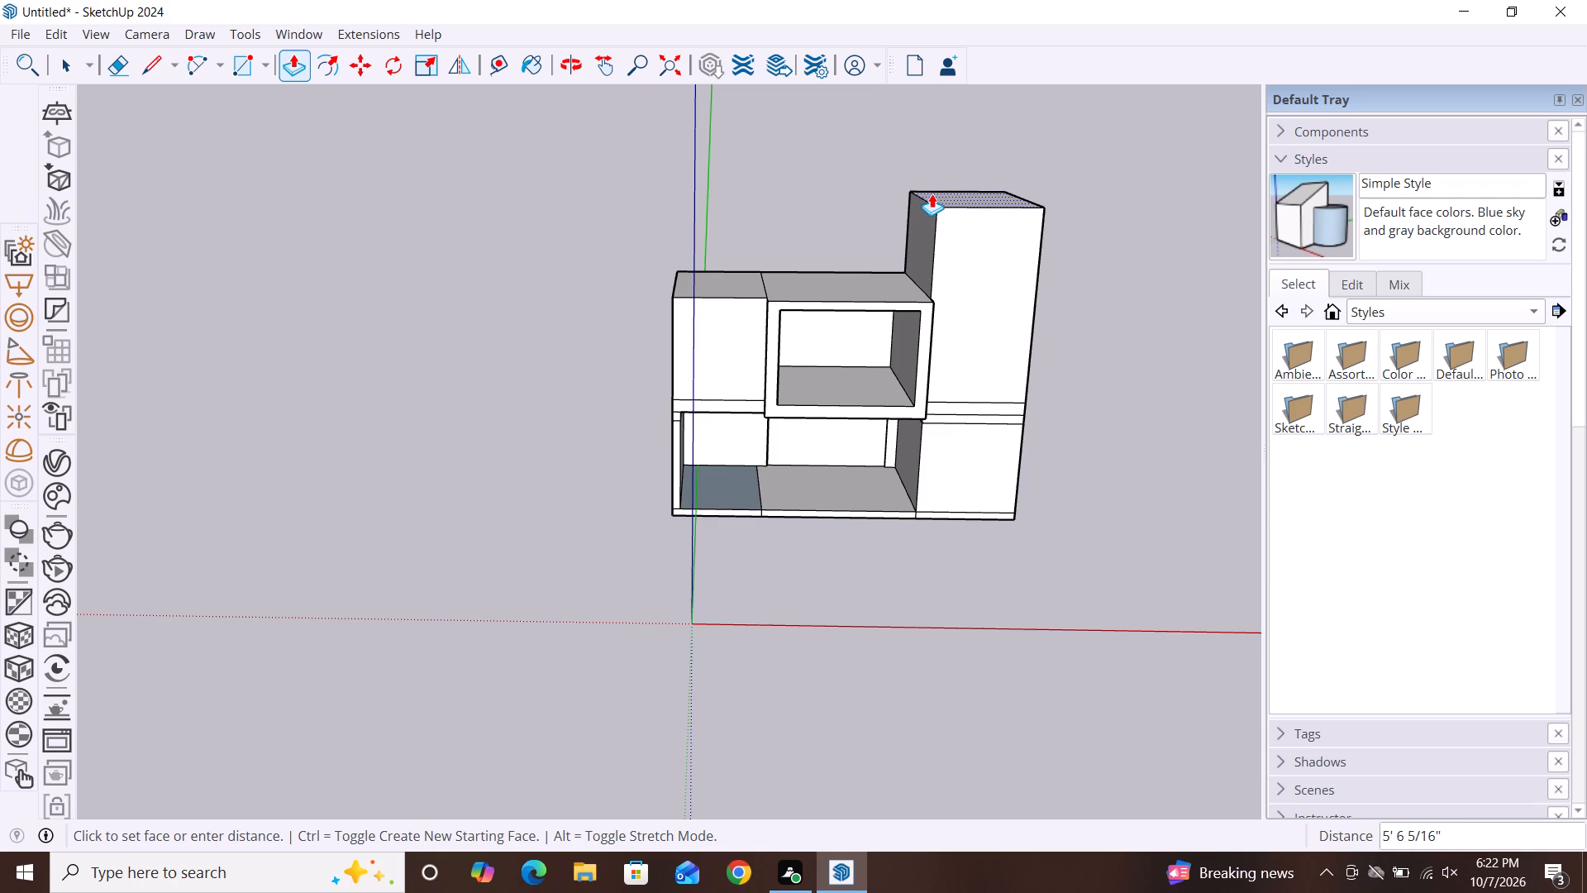
pyautogui.doubleClick(930, 199)
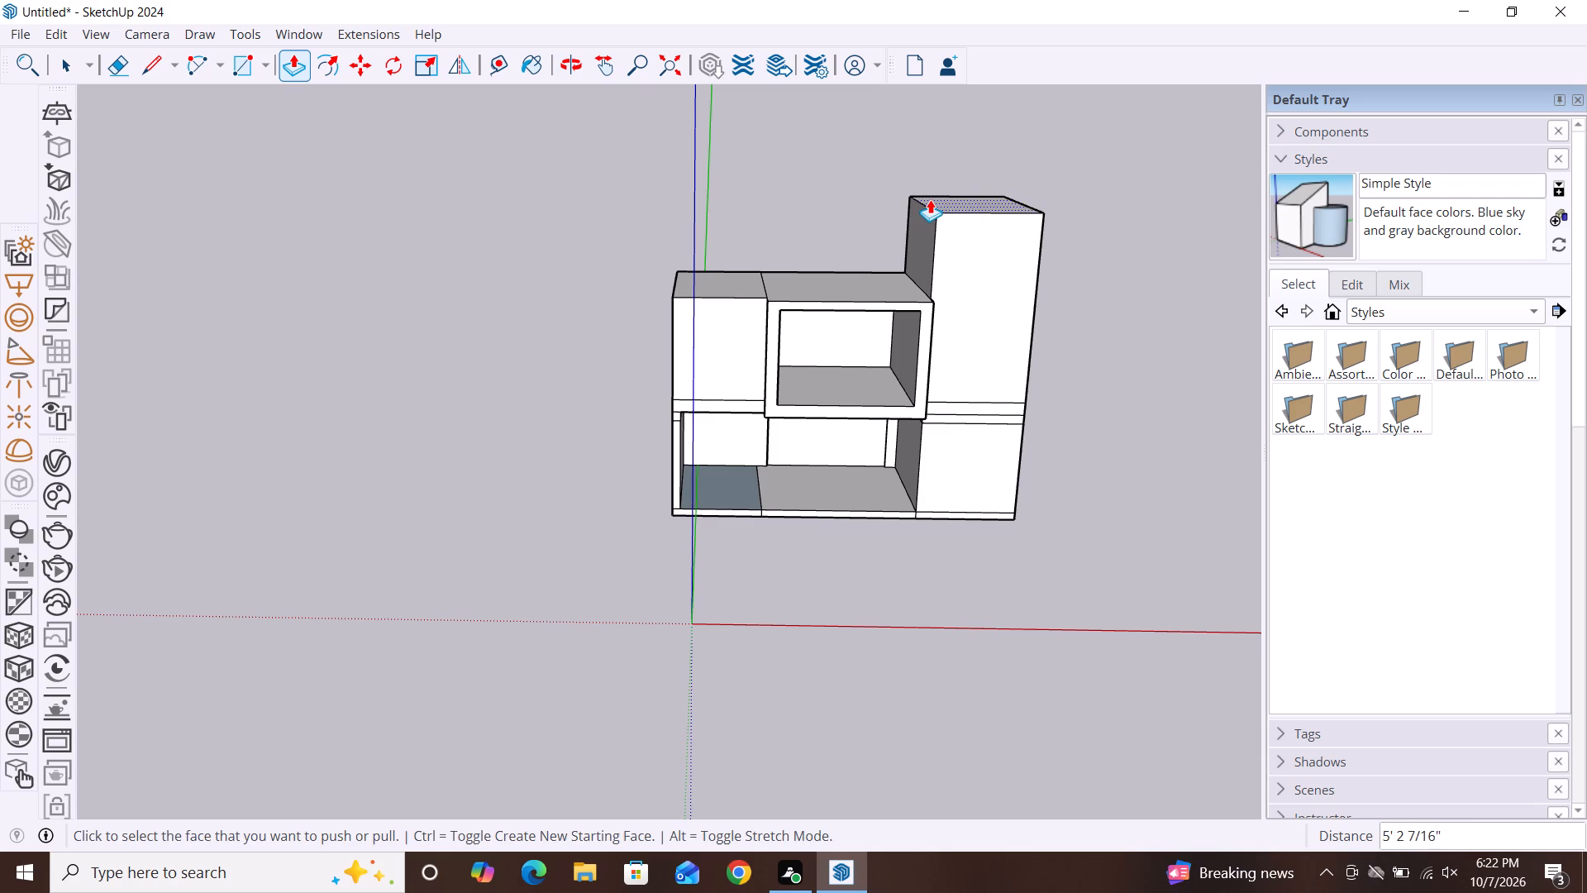
pyautogui.press('space')
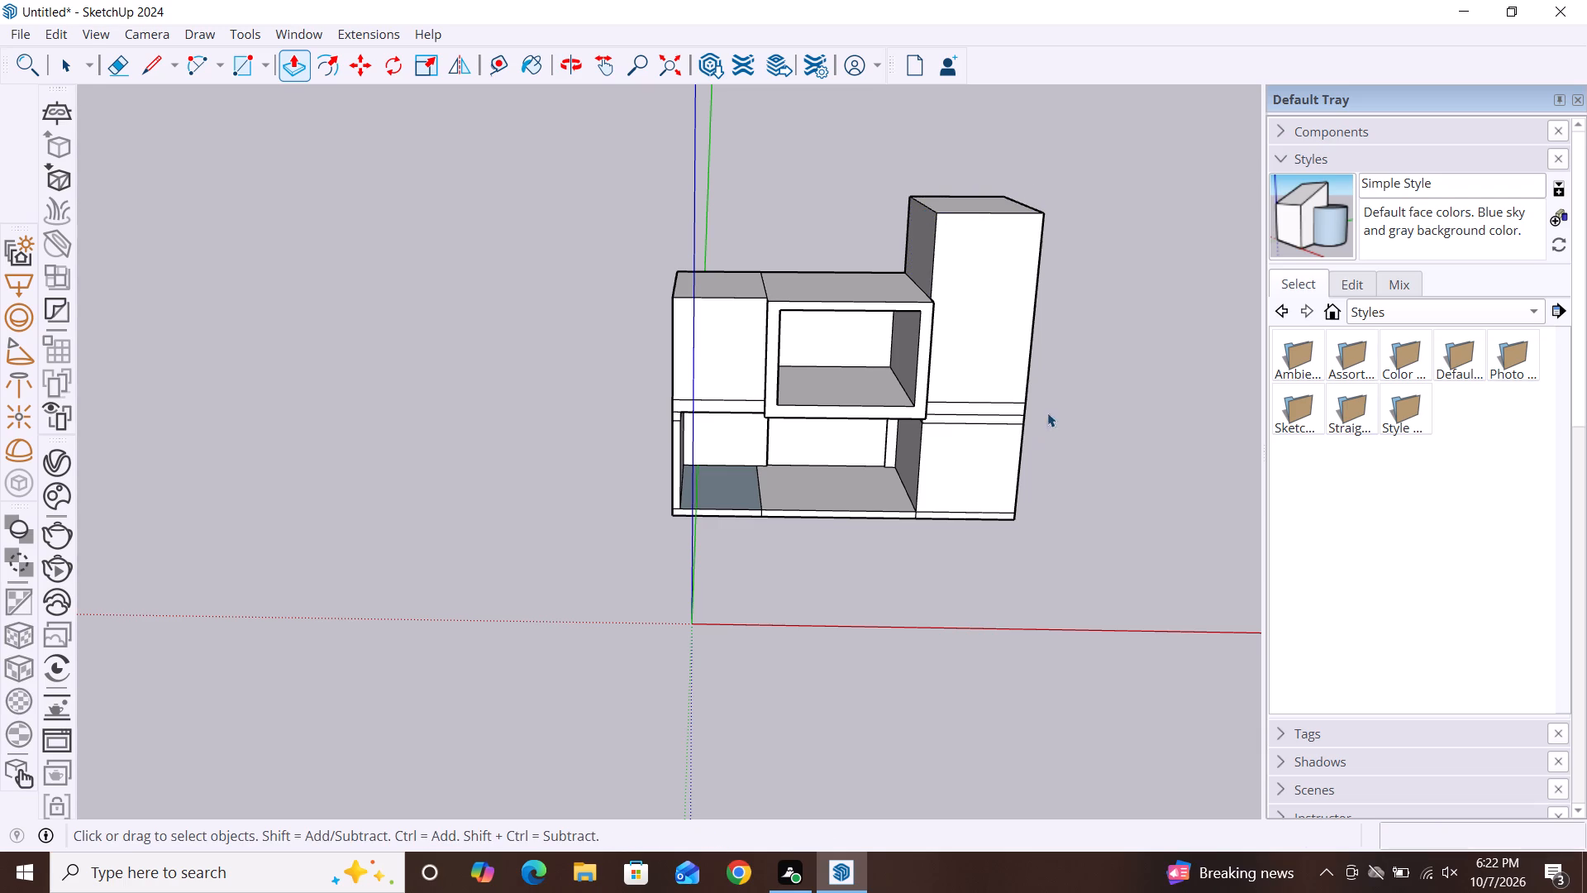
# Draw an upright rectangle as a window outline on the upper storey's front wall, left of the projecting frame.
pyautogui.keyDown('alt'); pyautogui.moveTo(894, 480); pyautogui.dragTo(837, 423, button='middle'); pyautogui.keyUp('alt')
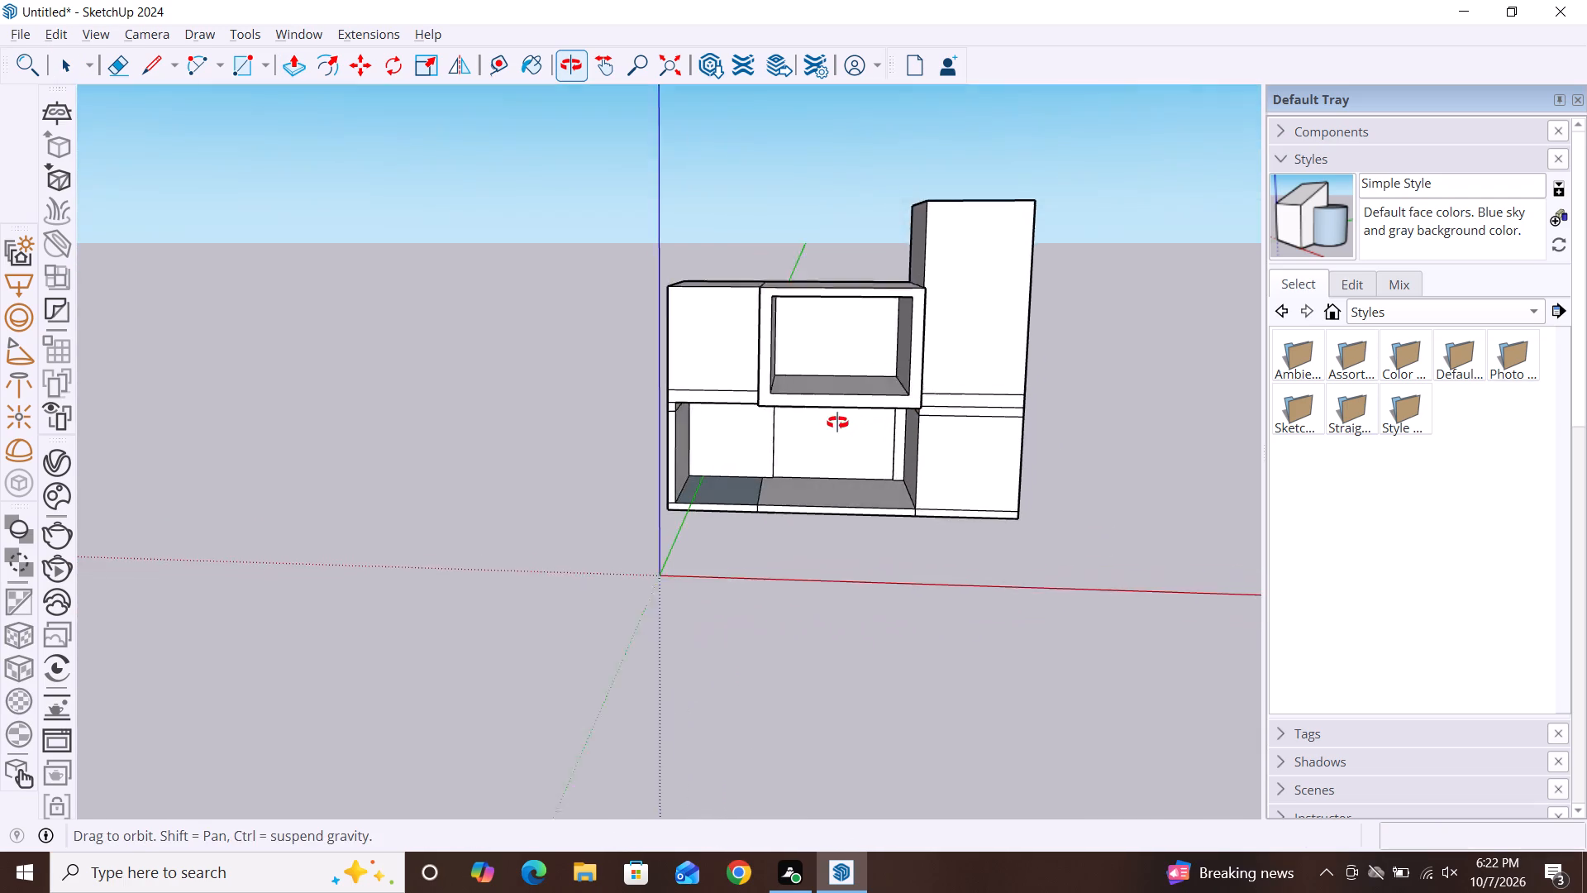
pyautogui.keyDown('alt'); pyautogui.moveTo(837, 423); pyautogui.dragTo(794, 430, button='middle'); pyautogui.keyUp('alt')
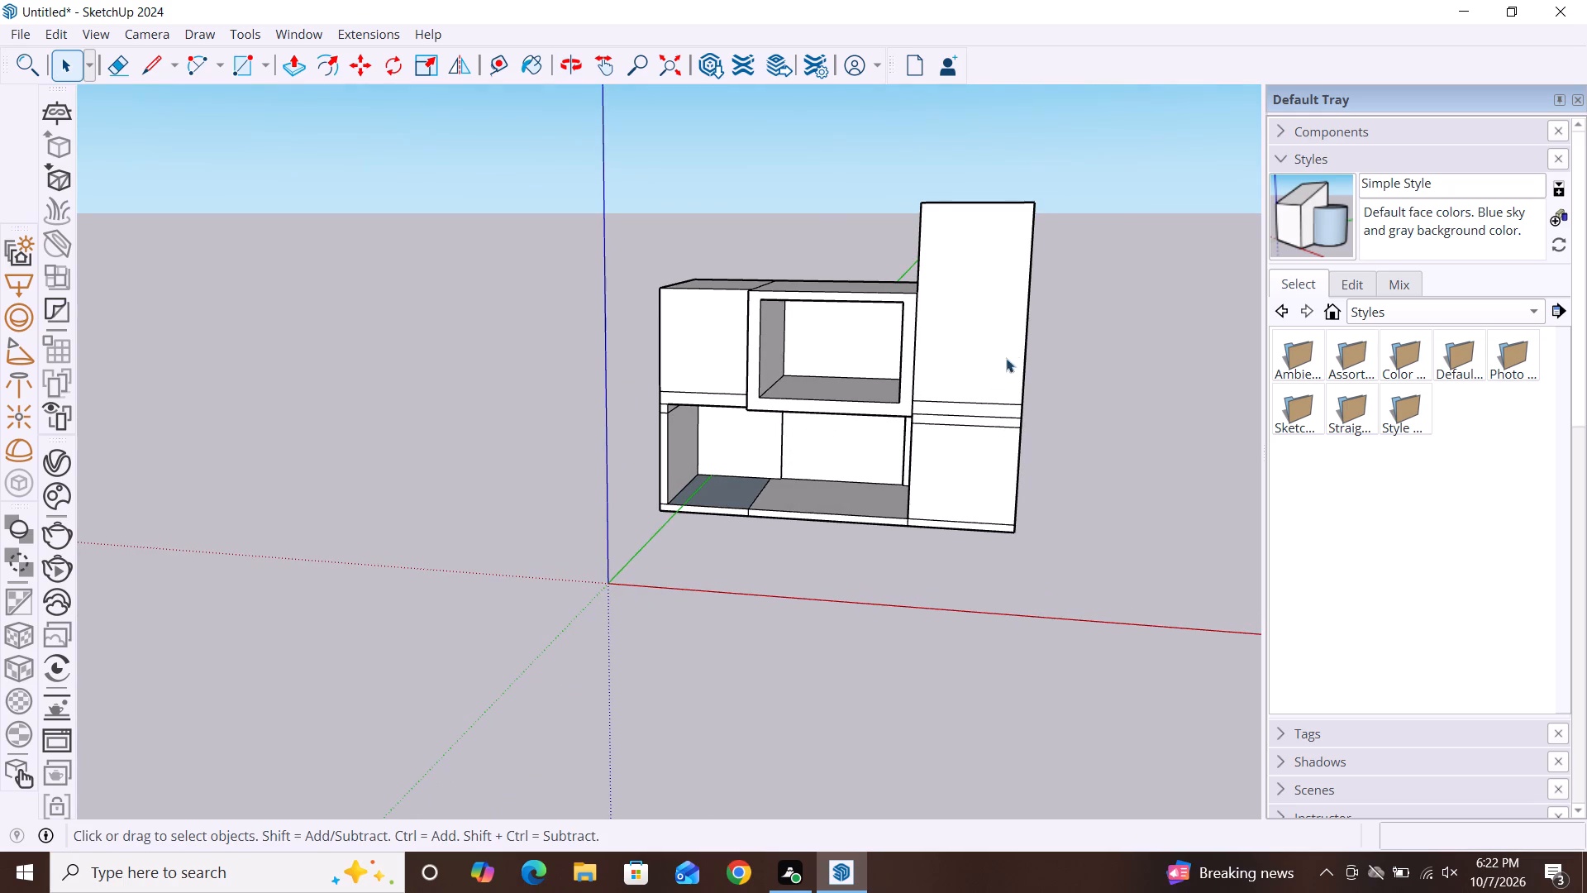
pyautogui.moveTo(1065, 474); pyautogui.dragTo(1122, 459, button='middle')
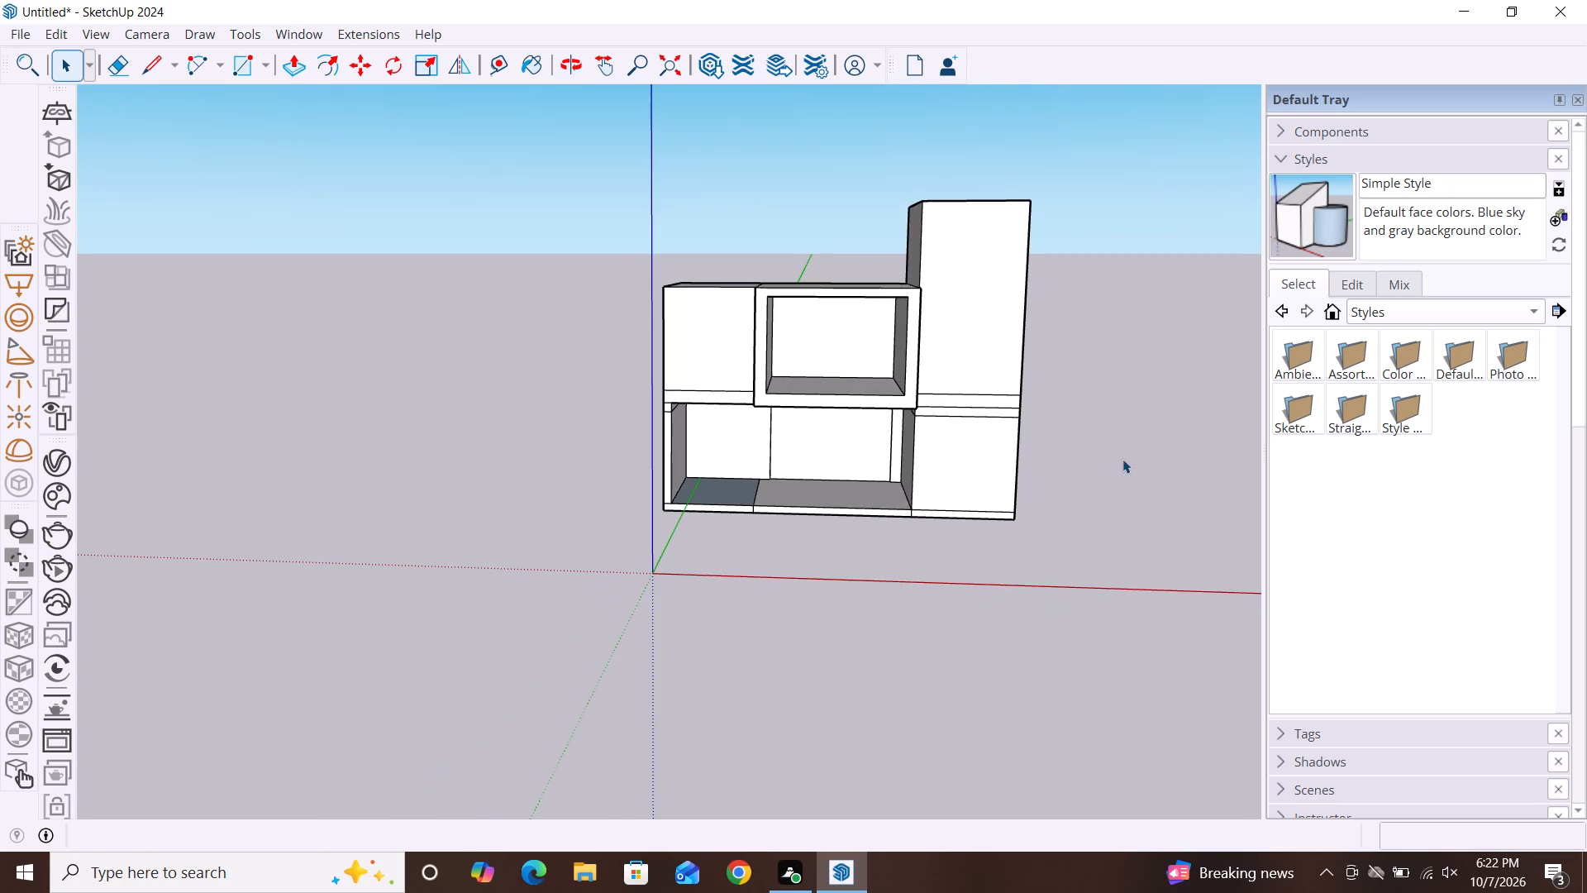
pyautogui.scroll(2, 727, 365)
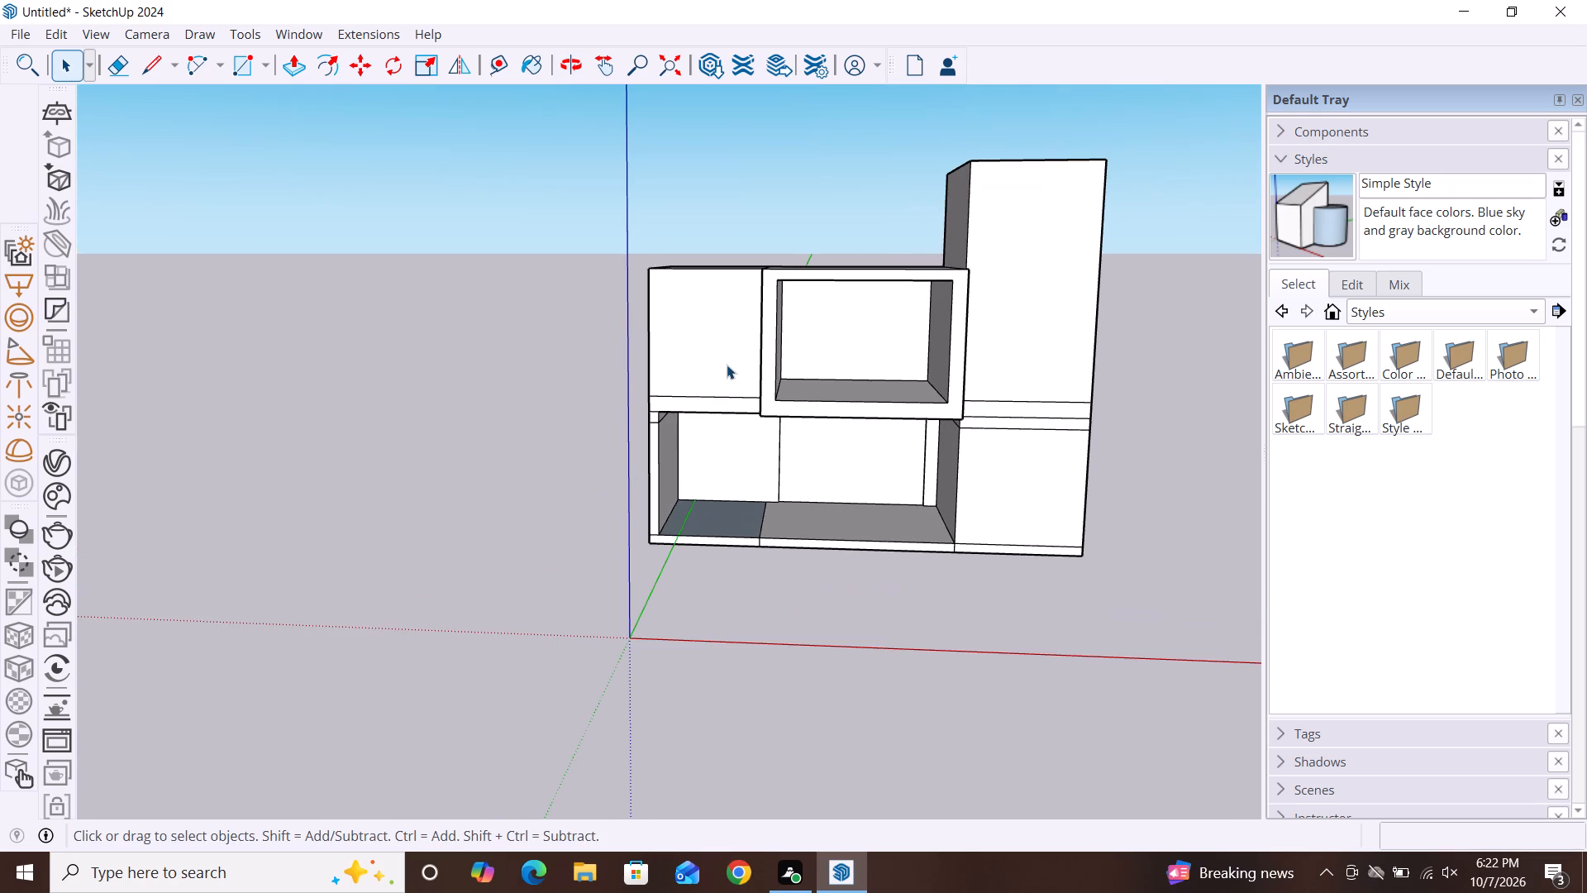
pyautogui.press('r')
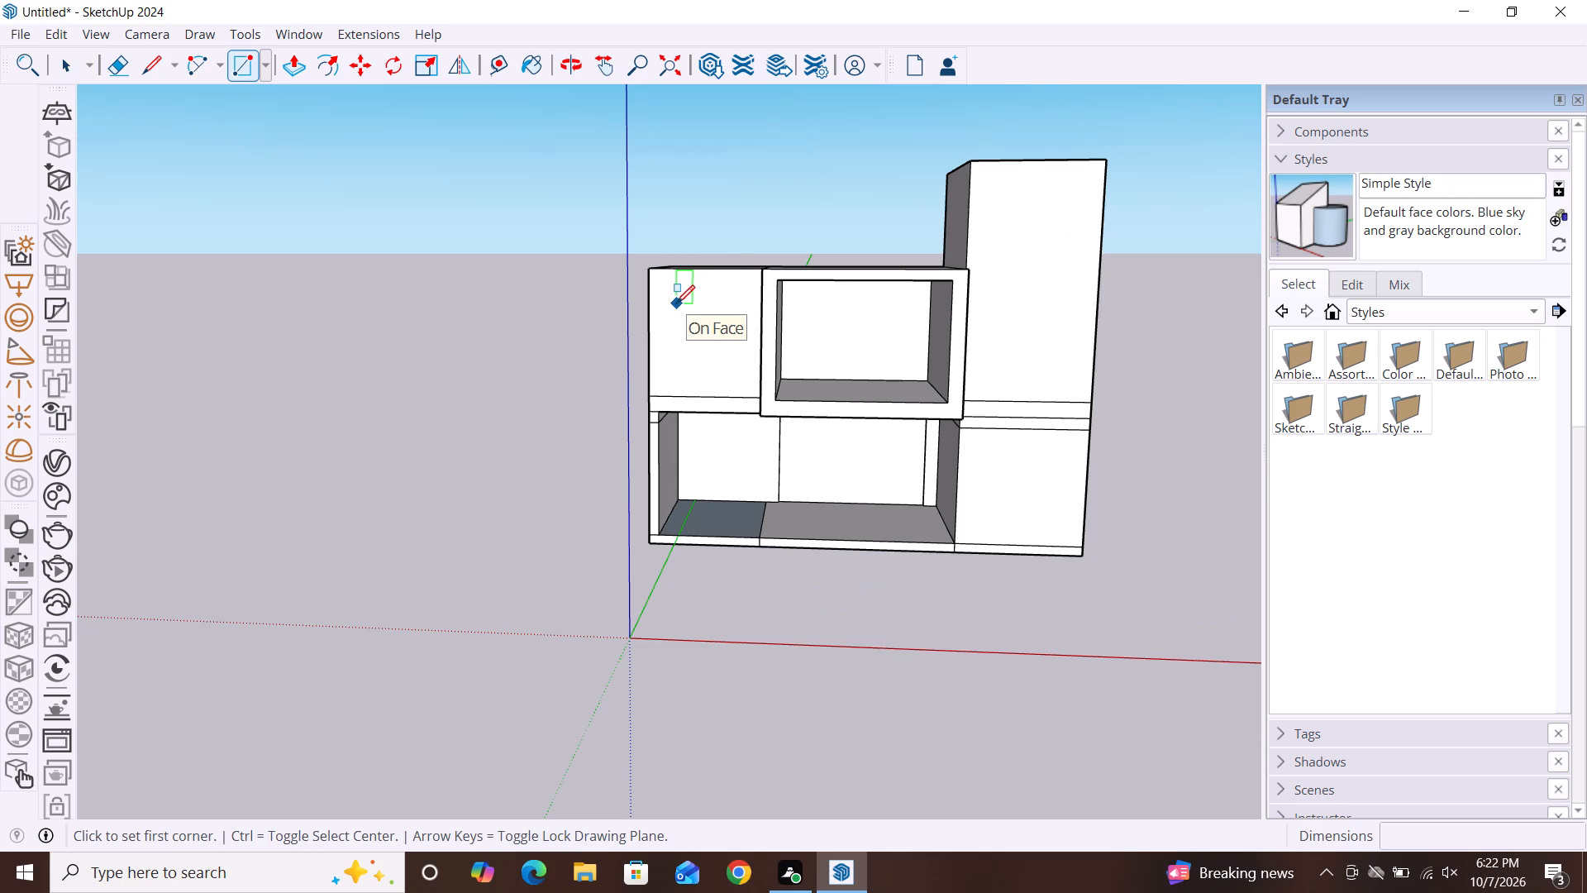
pyautogui.click(676, 303)
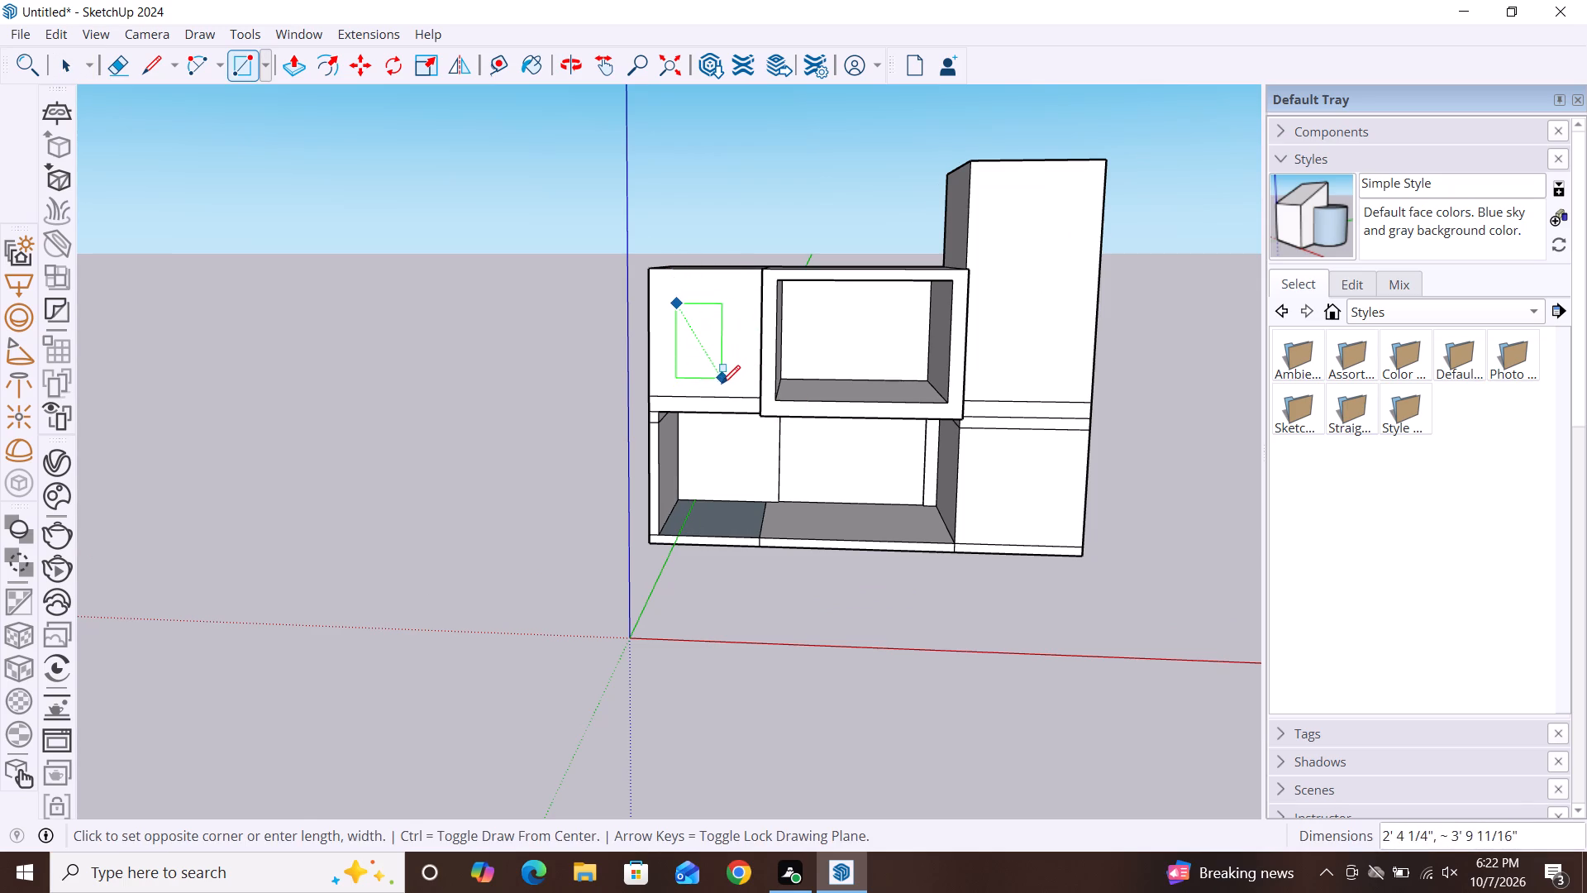
pyautogui.click(736, 385)
pyautogui.click(741, 385)
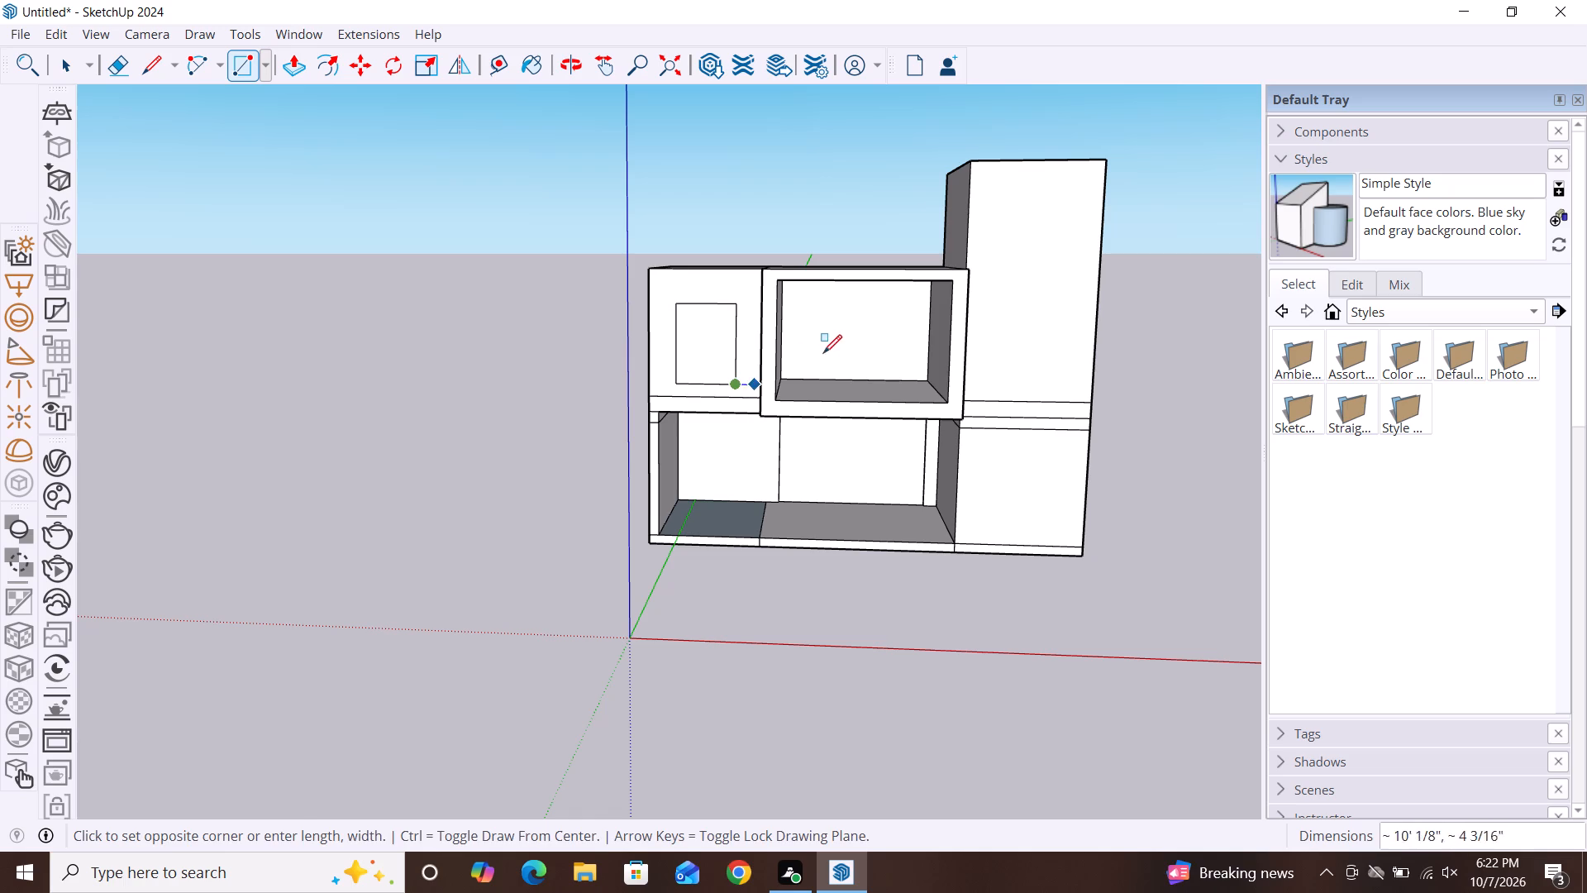
pyautogui.press('space')
# Examine the building's front and the inside of the lower recess, including its ceiling and back wall.
pyautogui.scroll(-2, 672, 275)
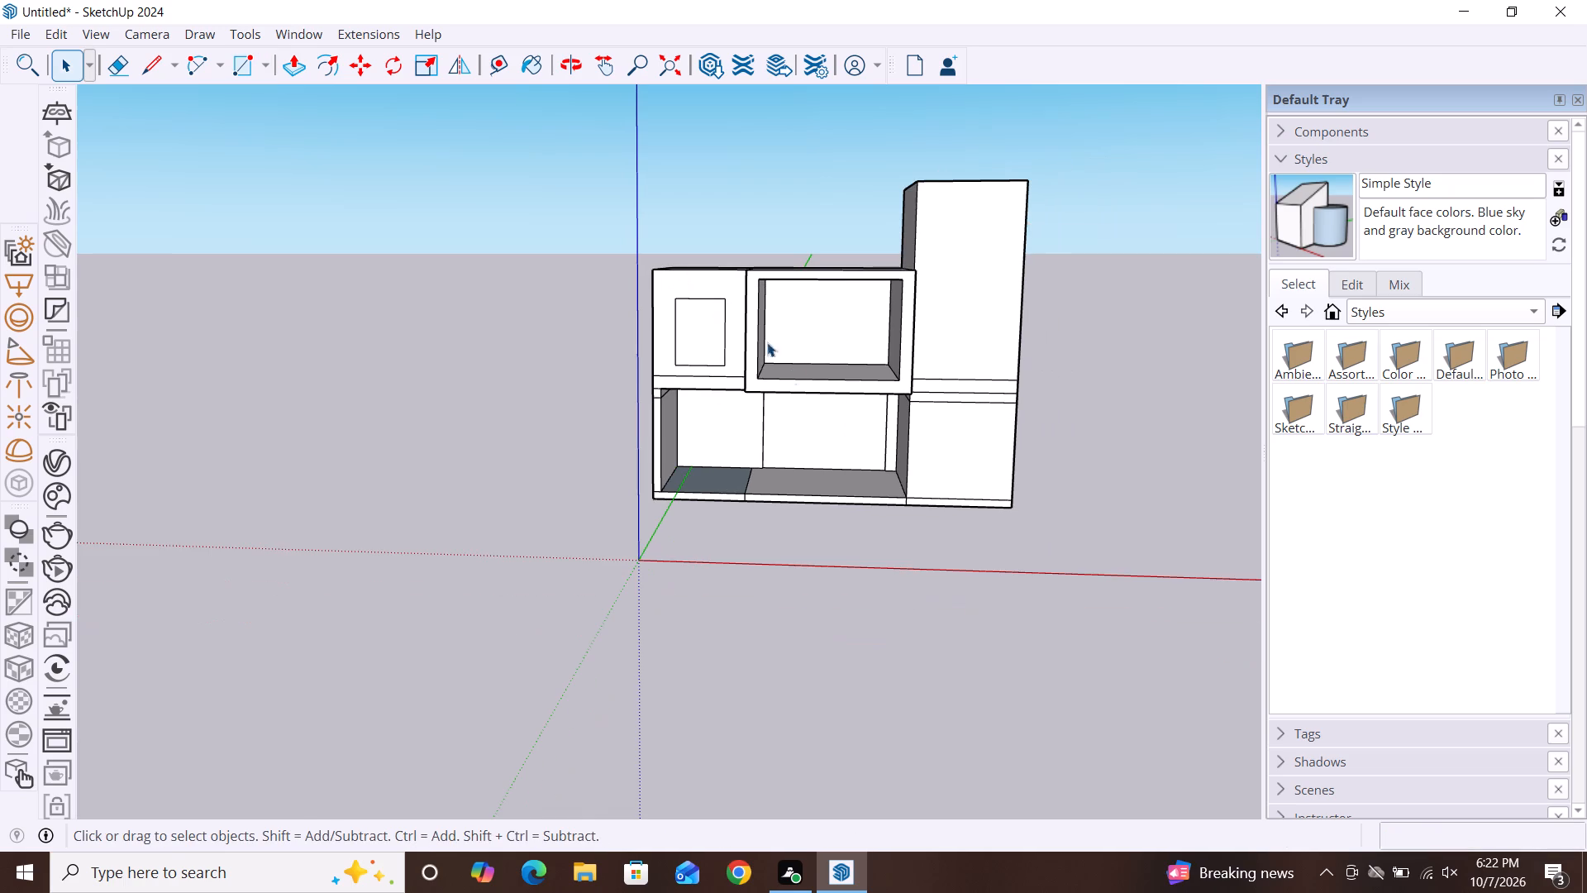
pyautogui.moveTo(924, 490); pyautogui.dragTo(1049, 489, button='middle')
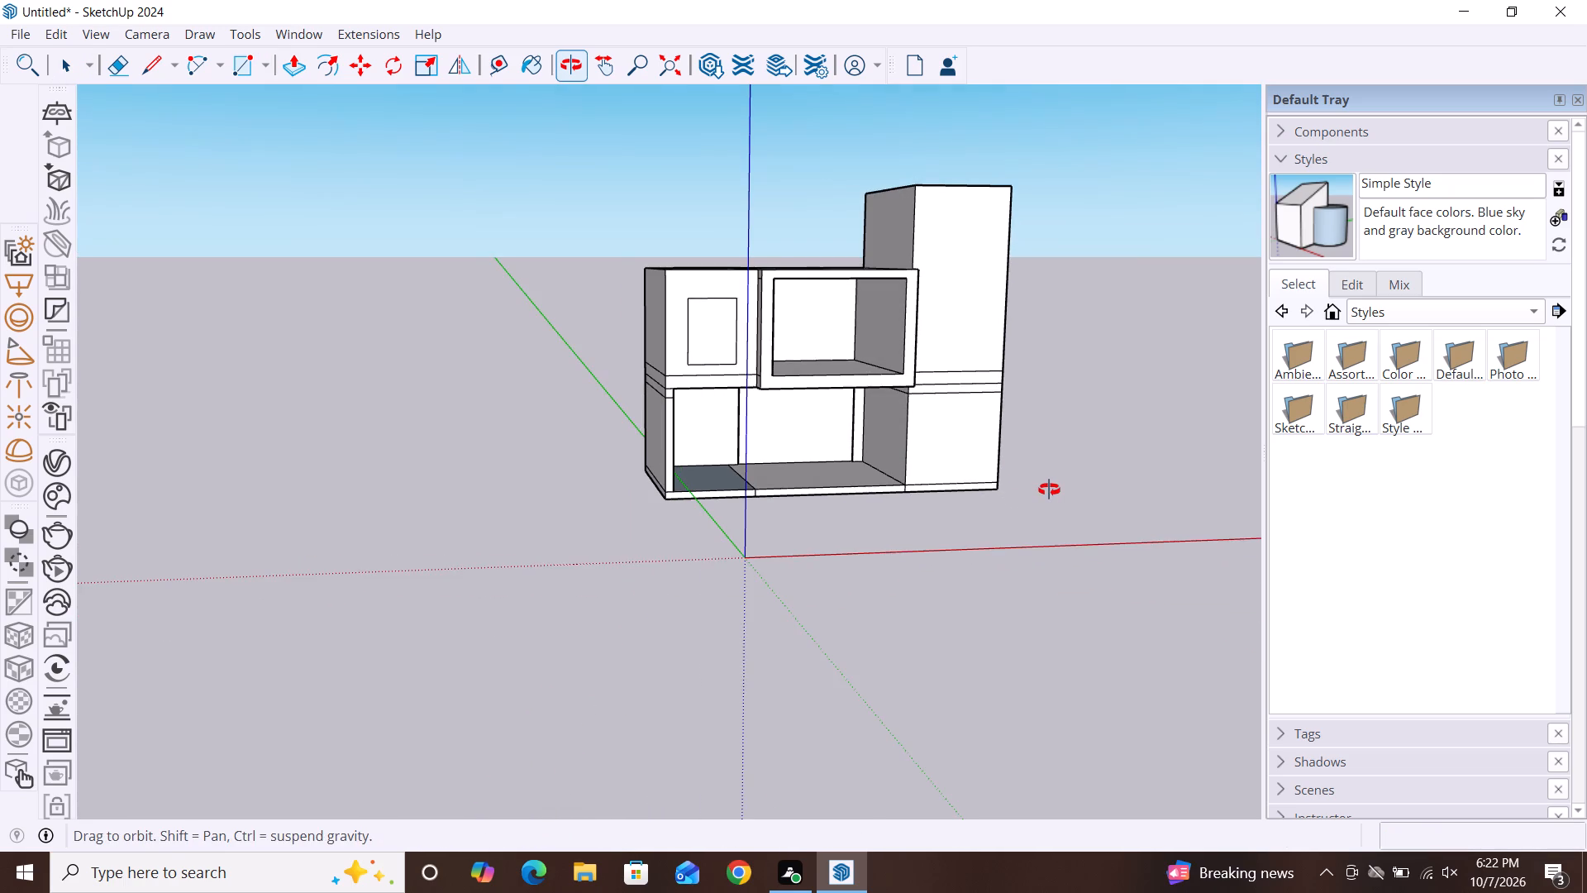
pyautogui.moveTo(1049, 489); pyautogui.dragTo(979, 505, button='middle')
pyautogui.scroll(3, 827, 457)
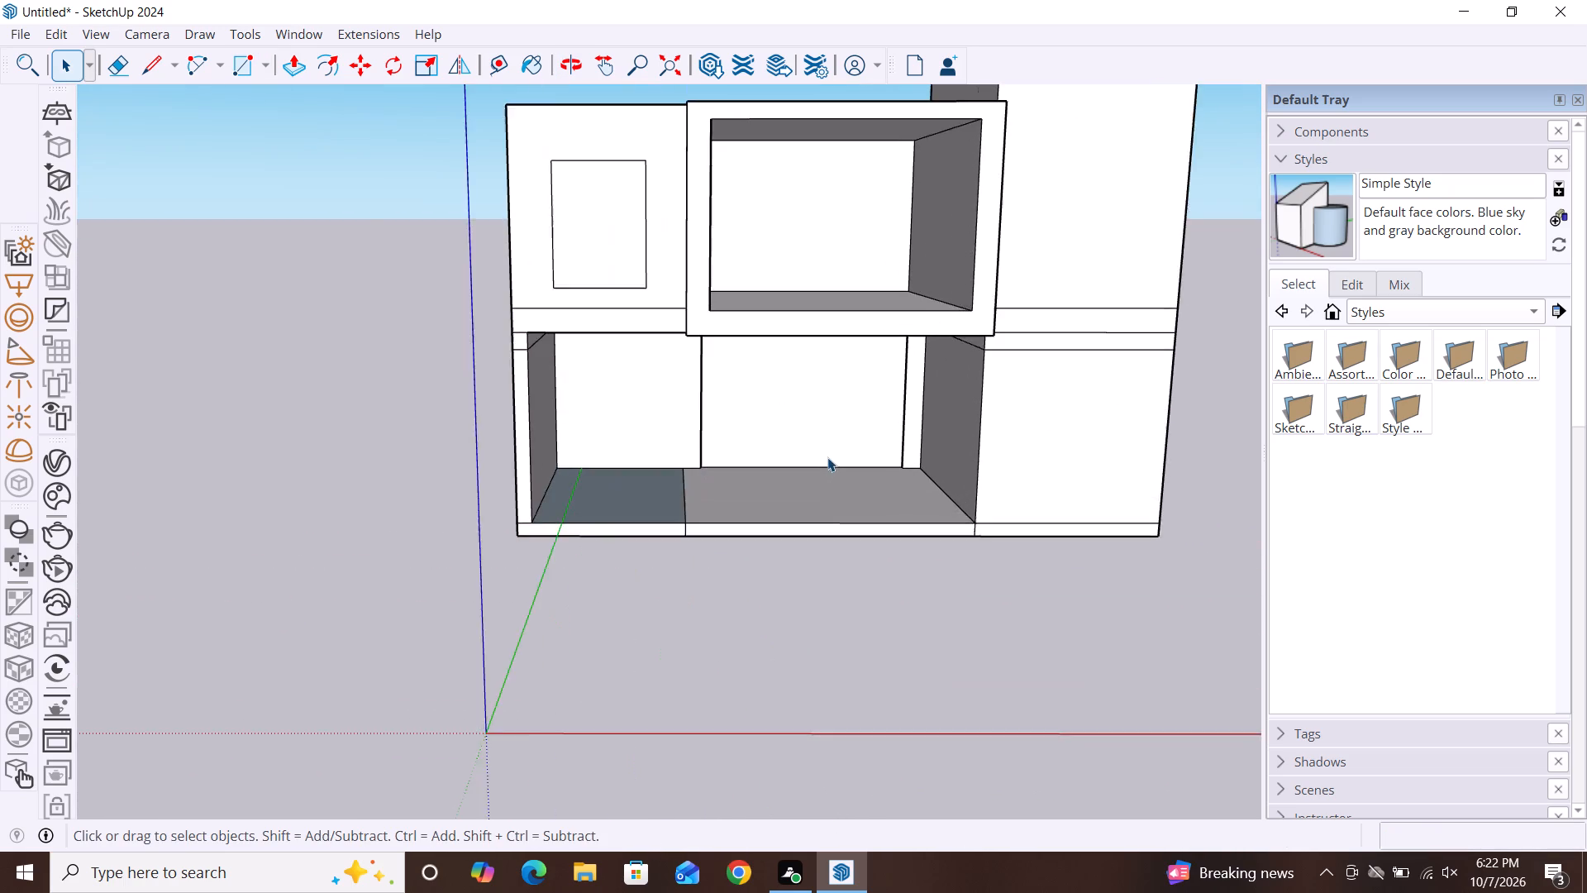
pyautogui.scroll(3, 827, 457)
pyautogui.scroll(-2, 834, 455)
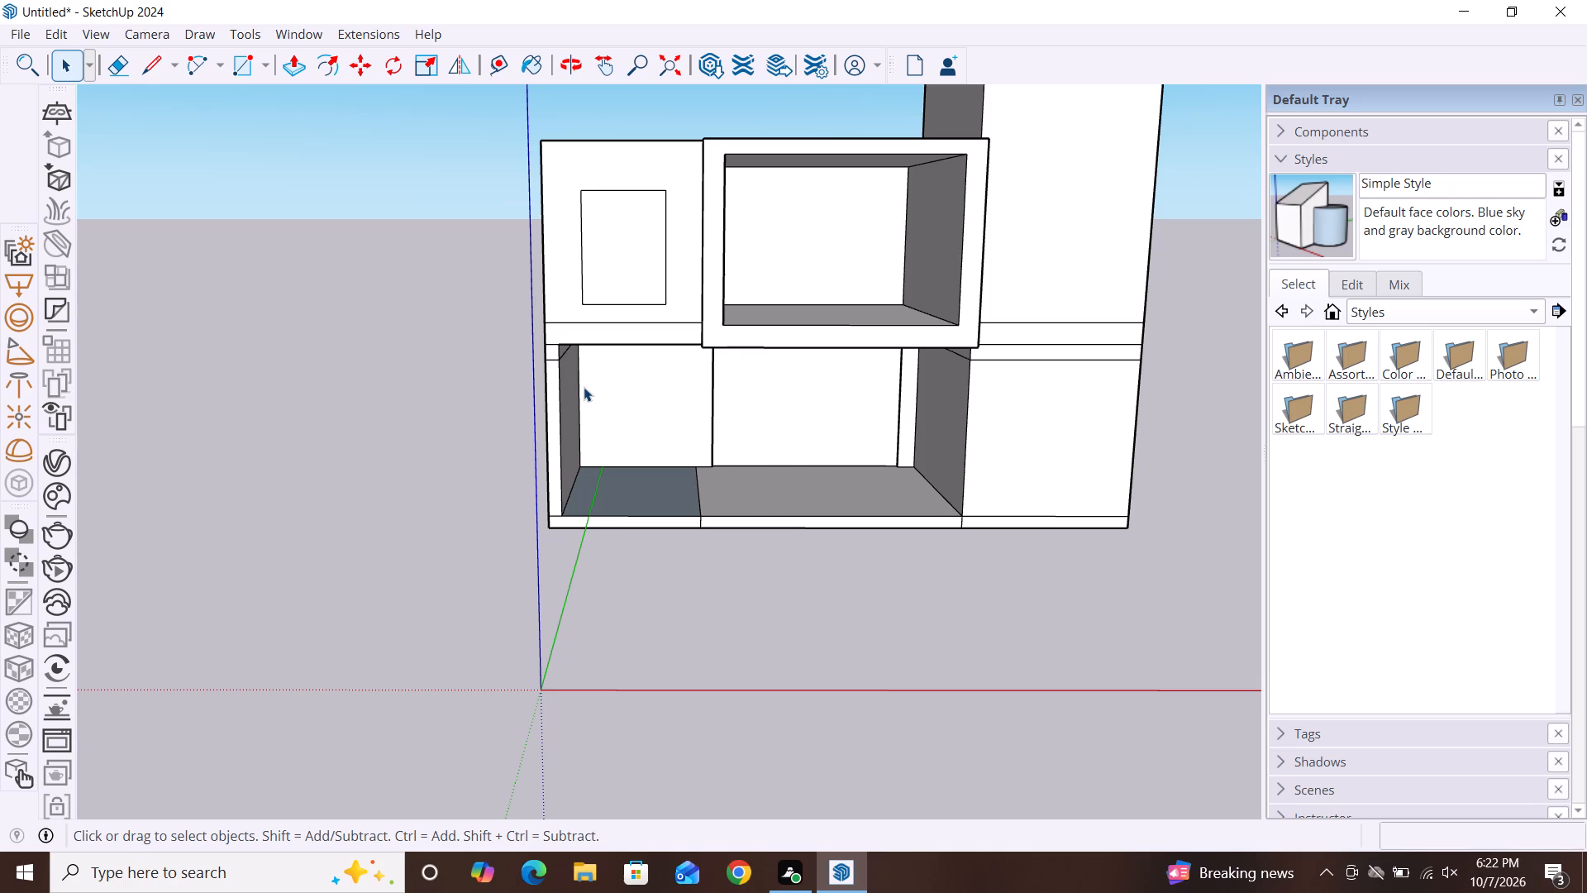
pyautogui.moveTo(702, 410); pyautogui.dragTo(702, 404, button='middle')
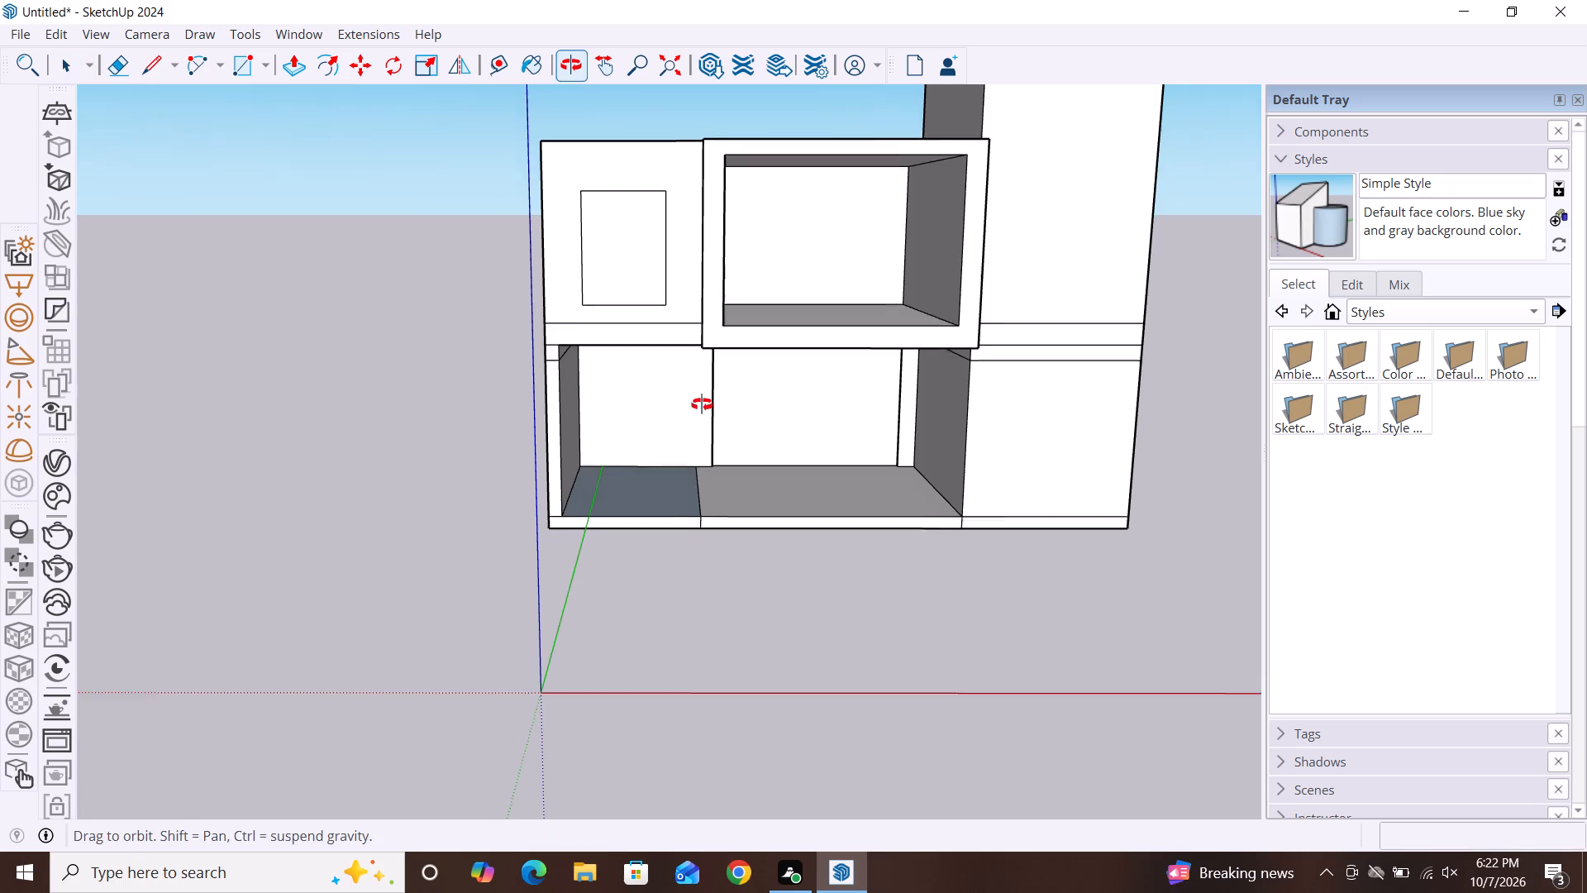
pyautogui.moveTo(702, 404); pyautogui.dragTo(710, 312, button='middle')
pyautogui.scroll(5, 674, 345)
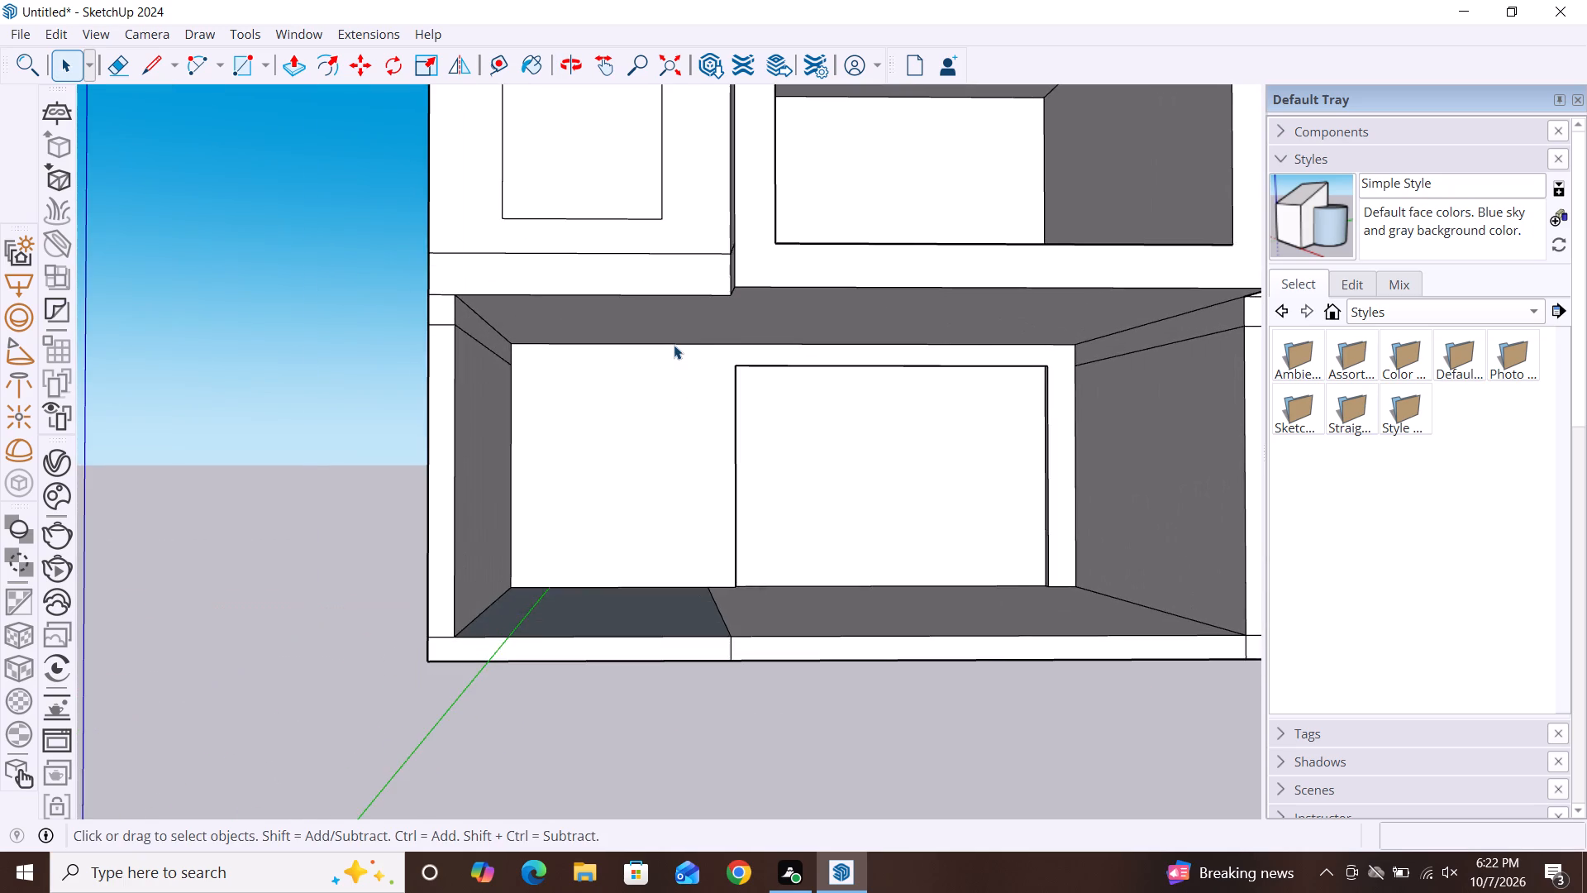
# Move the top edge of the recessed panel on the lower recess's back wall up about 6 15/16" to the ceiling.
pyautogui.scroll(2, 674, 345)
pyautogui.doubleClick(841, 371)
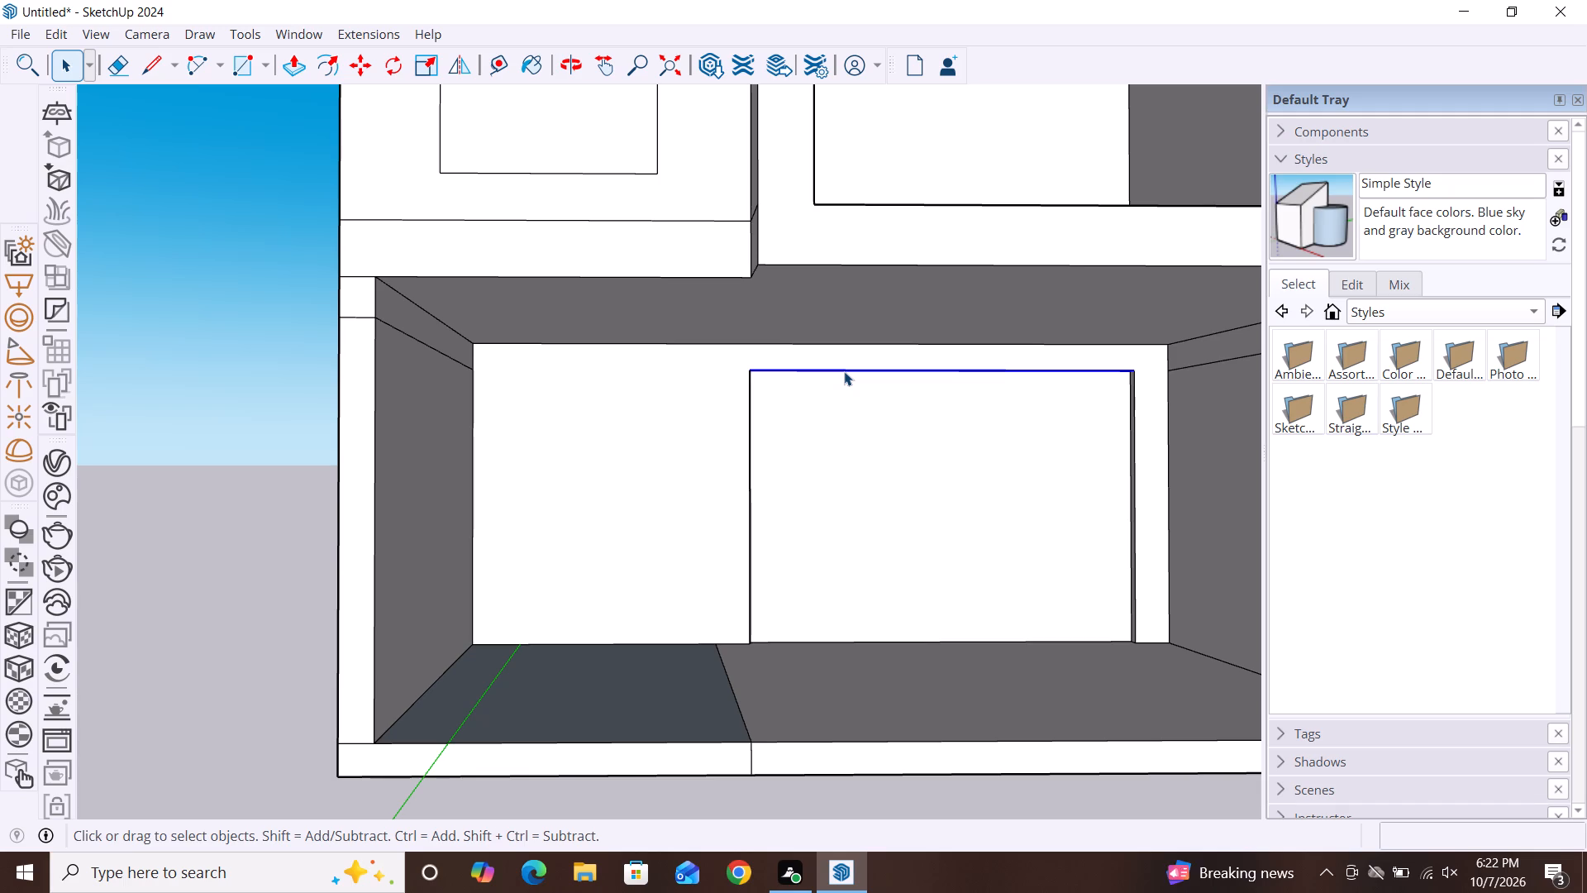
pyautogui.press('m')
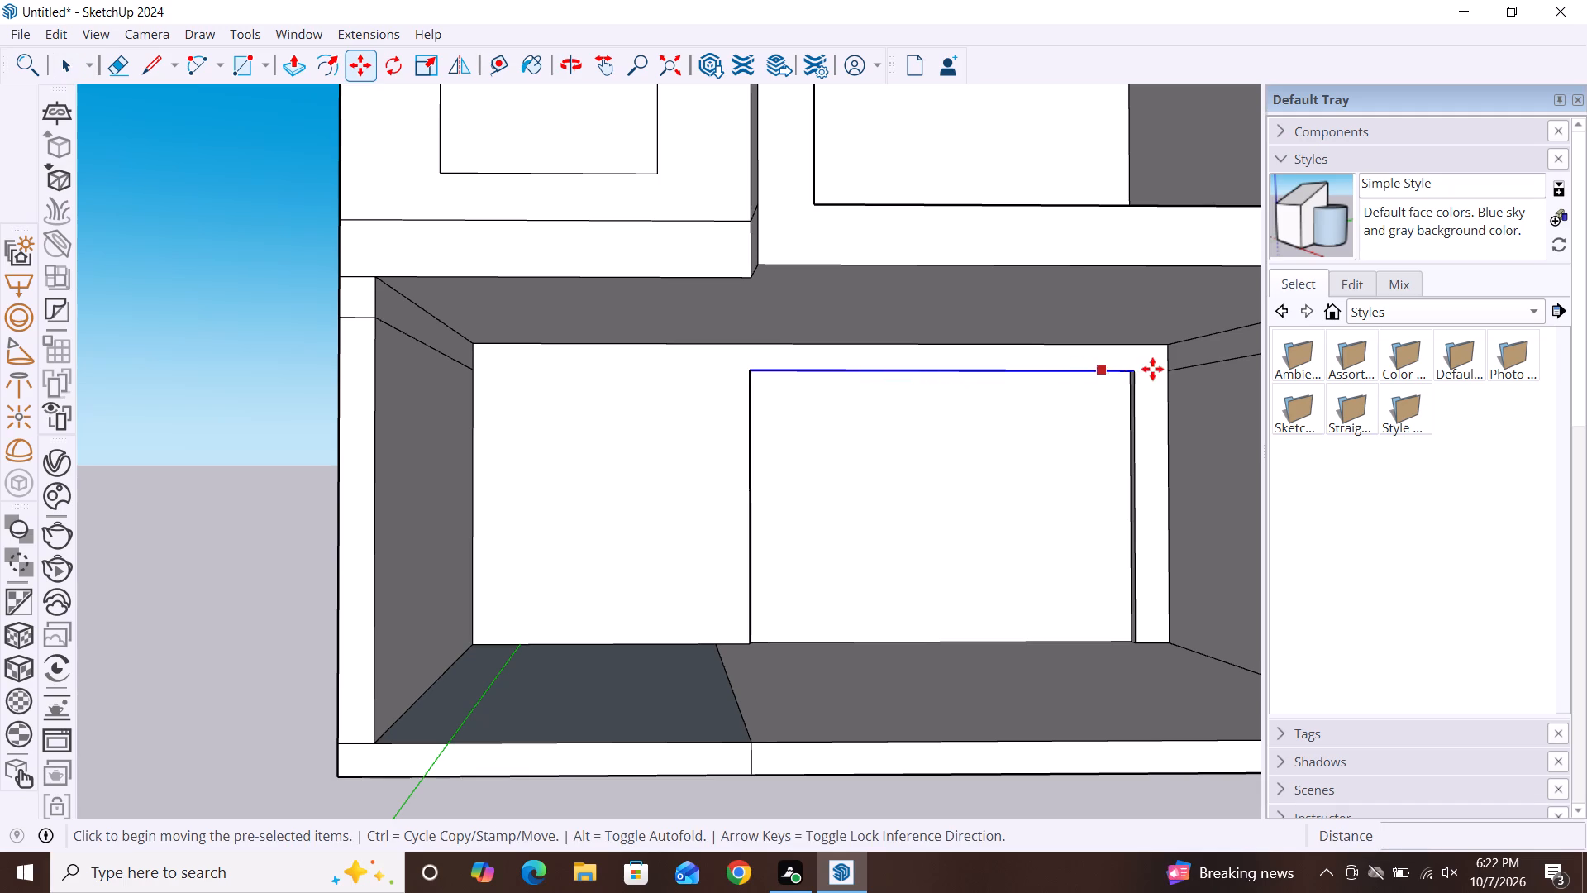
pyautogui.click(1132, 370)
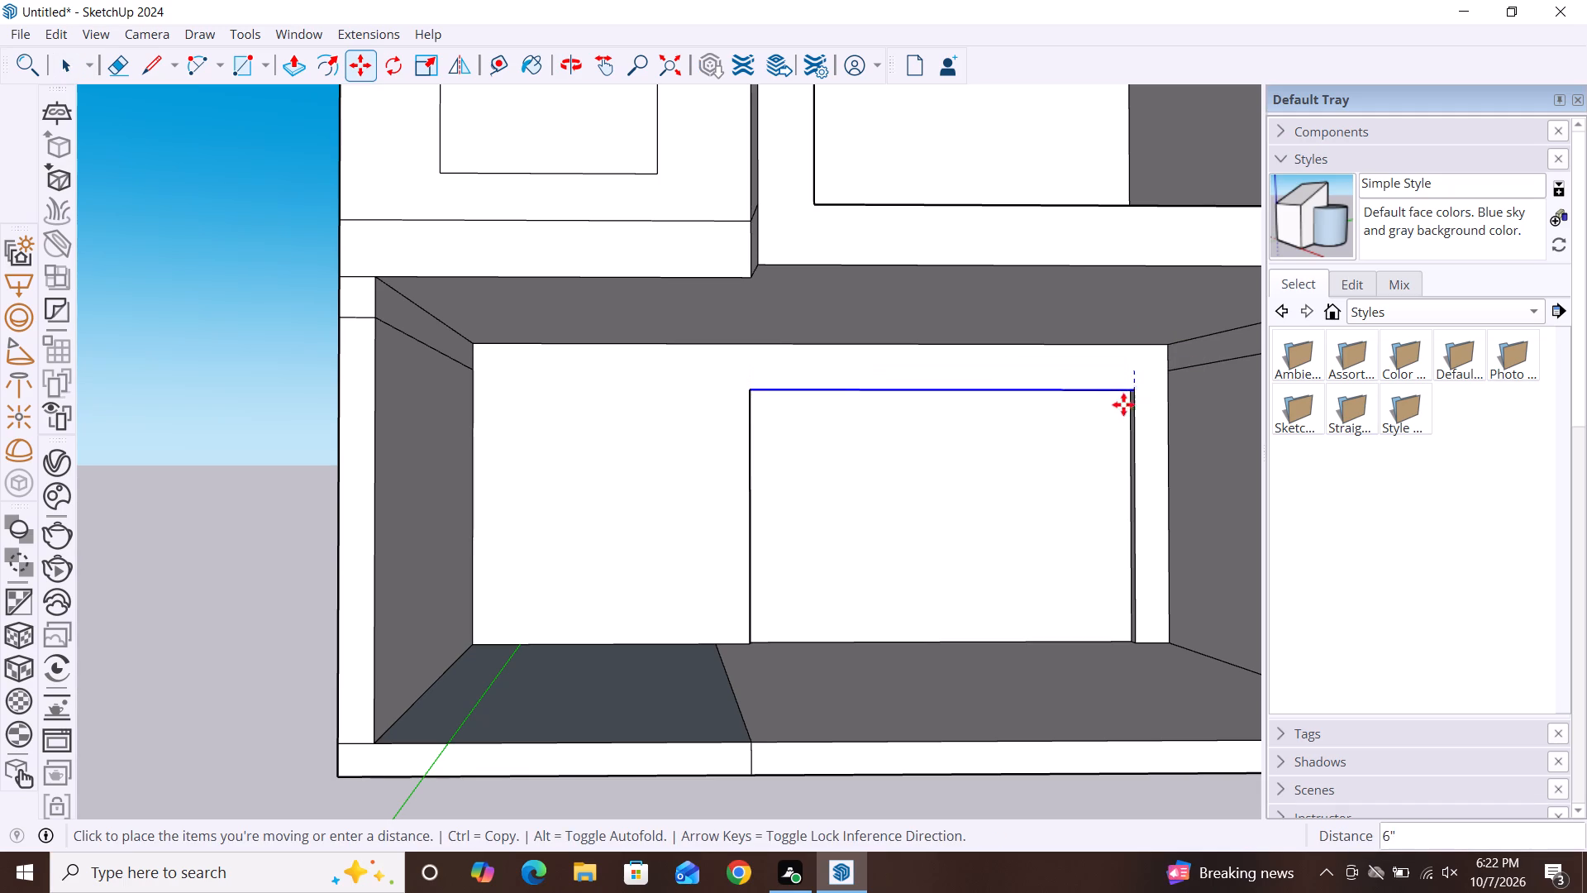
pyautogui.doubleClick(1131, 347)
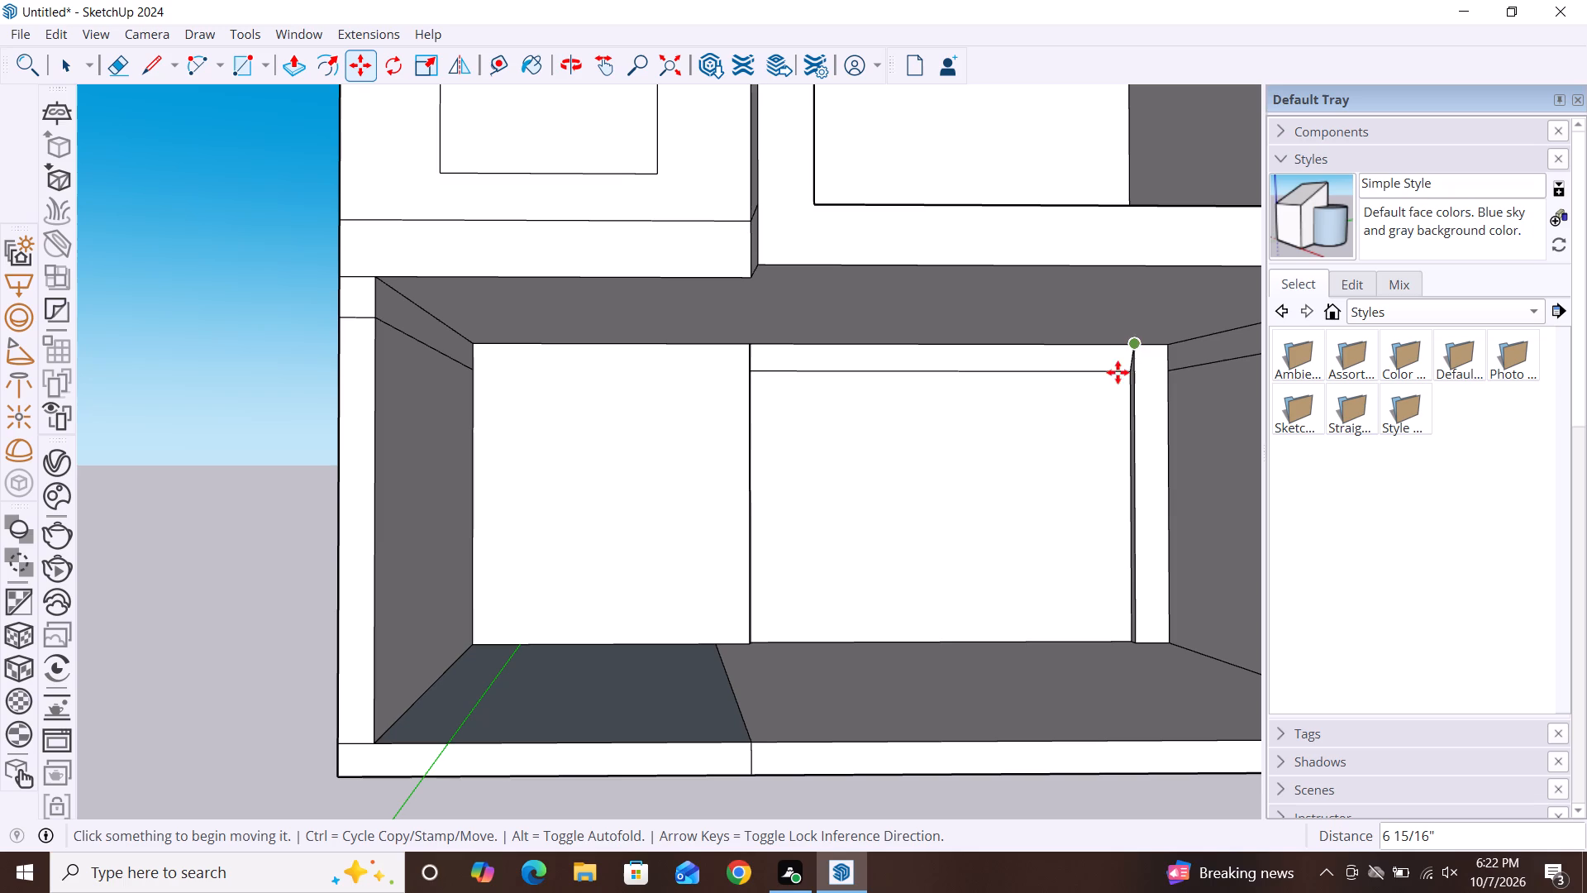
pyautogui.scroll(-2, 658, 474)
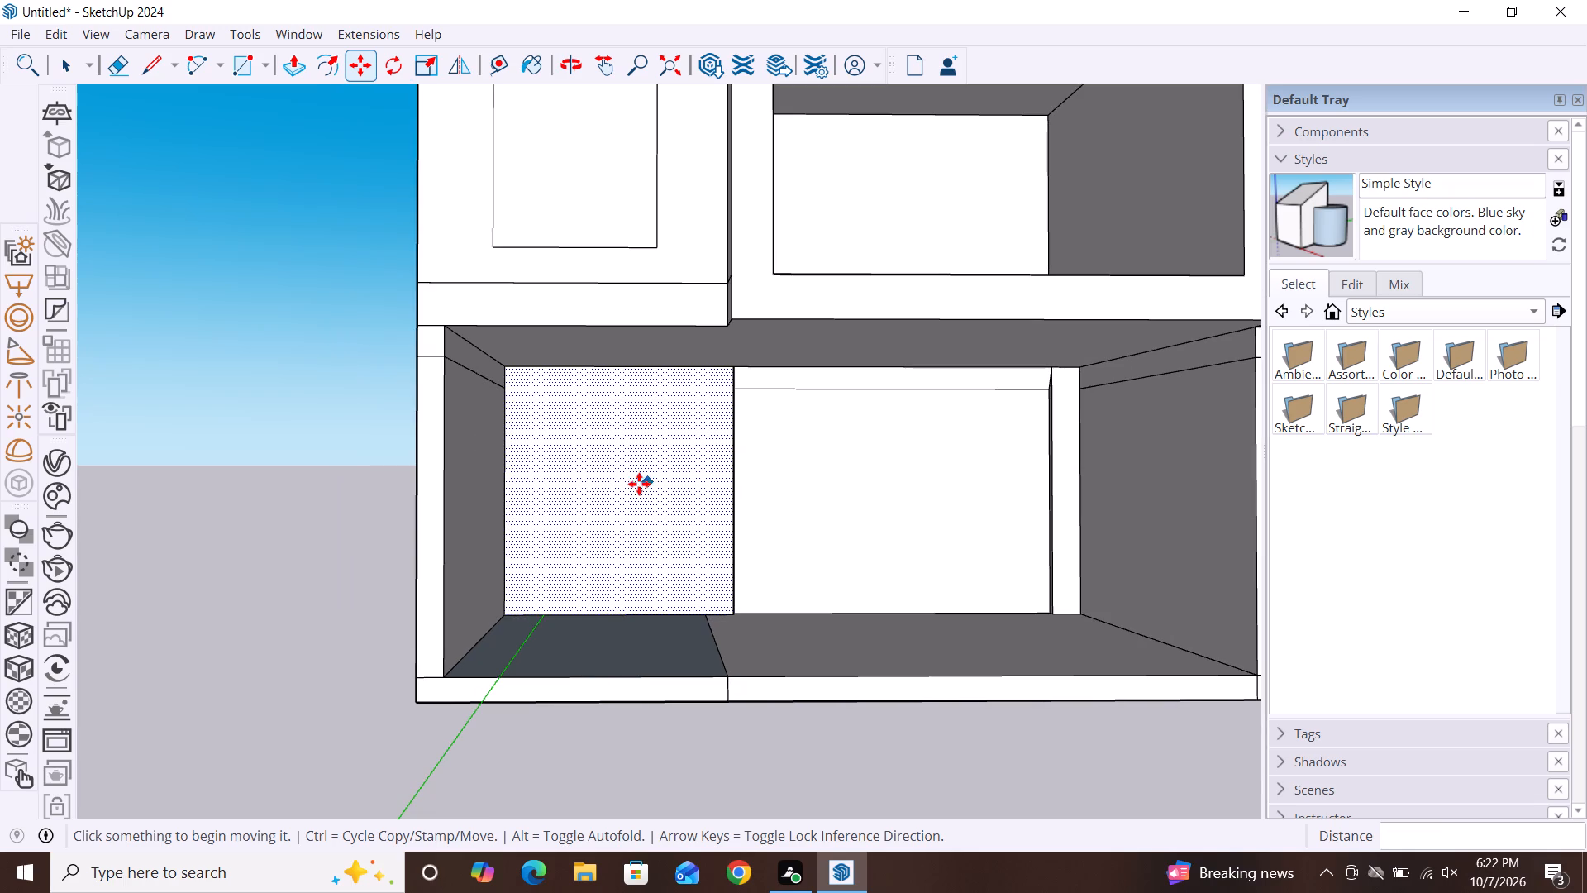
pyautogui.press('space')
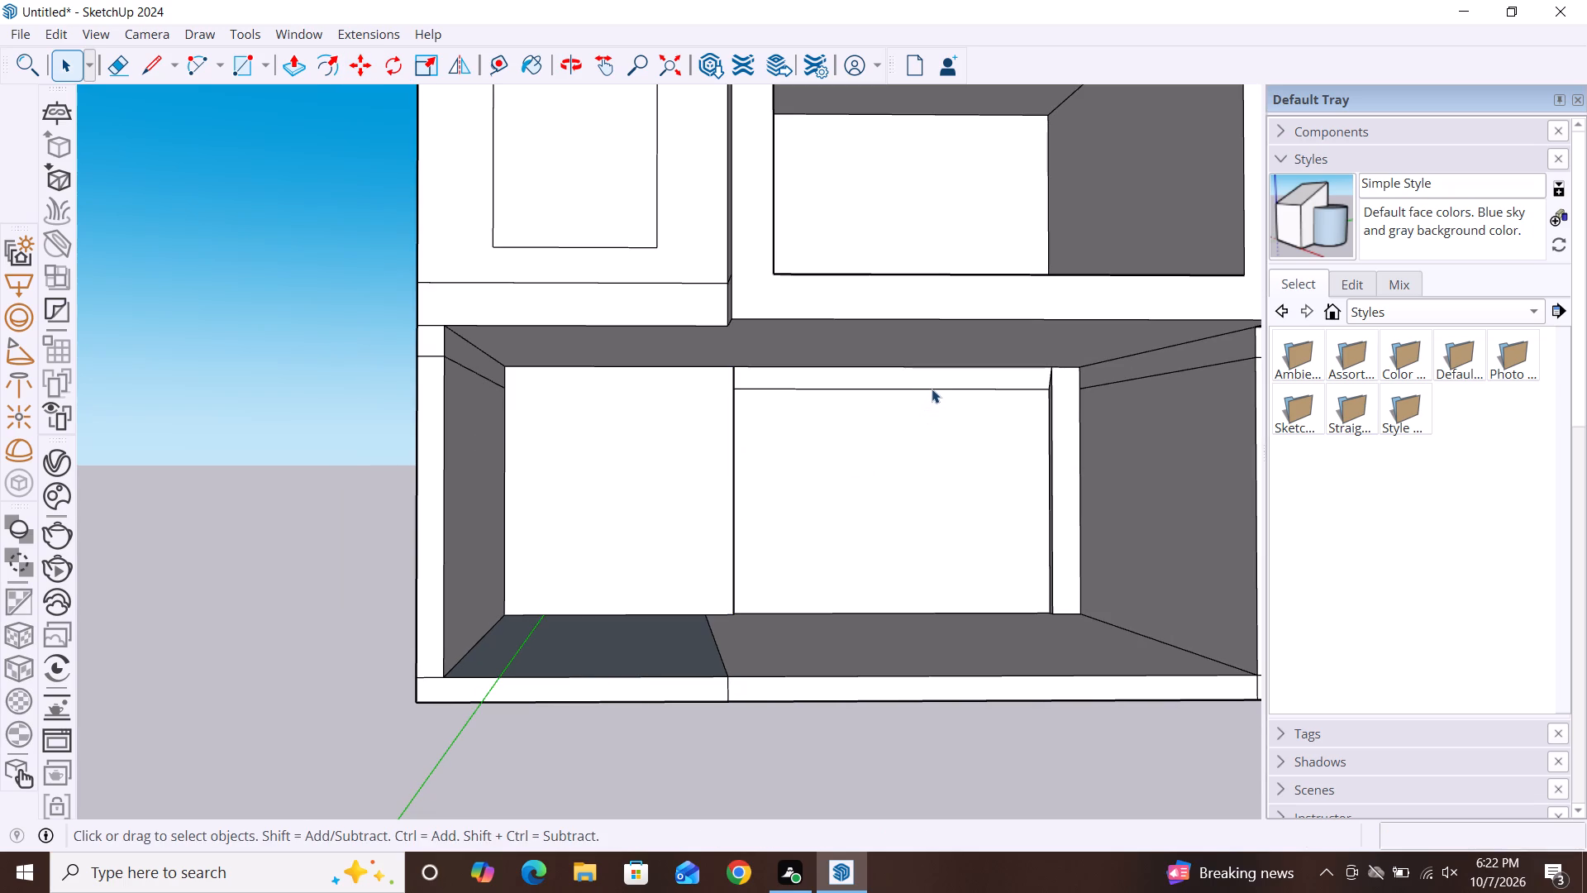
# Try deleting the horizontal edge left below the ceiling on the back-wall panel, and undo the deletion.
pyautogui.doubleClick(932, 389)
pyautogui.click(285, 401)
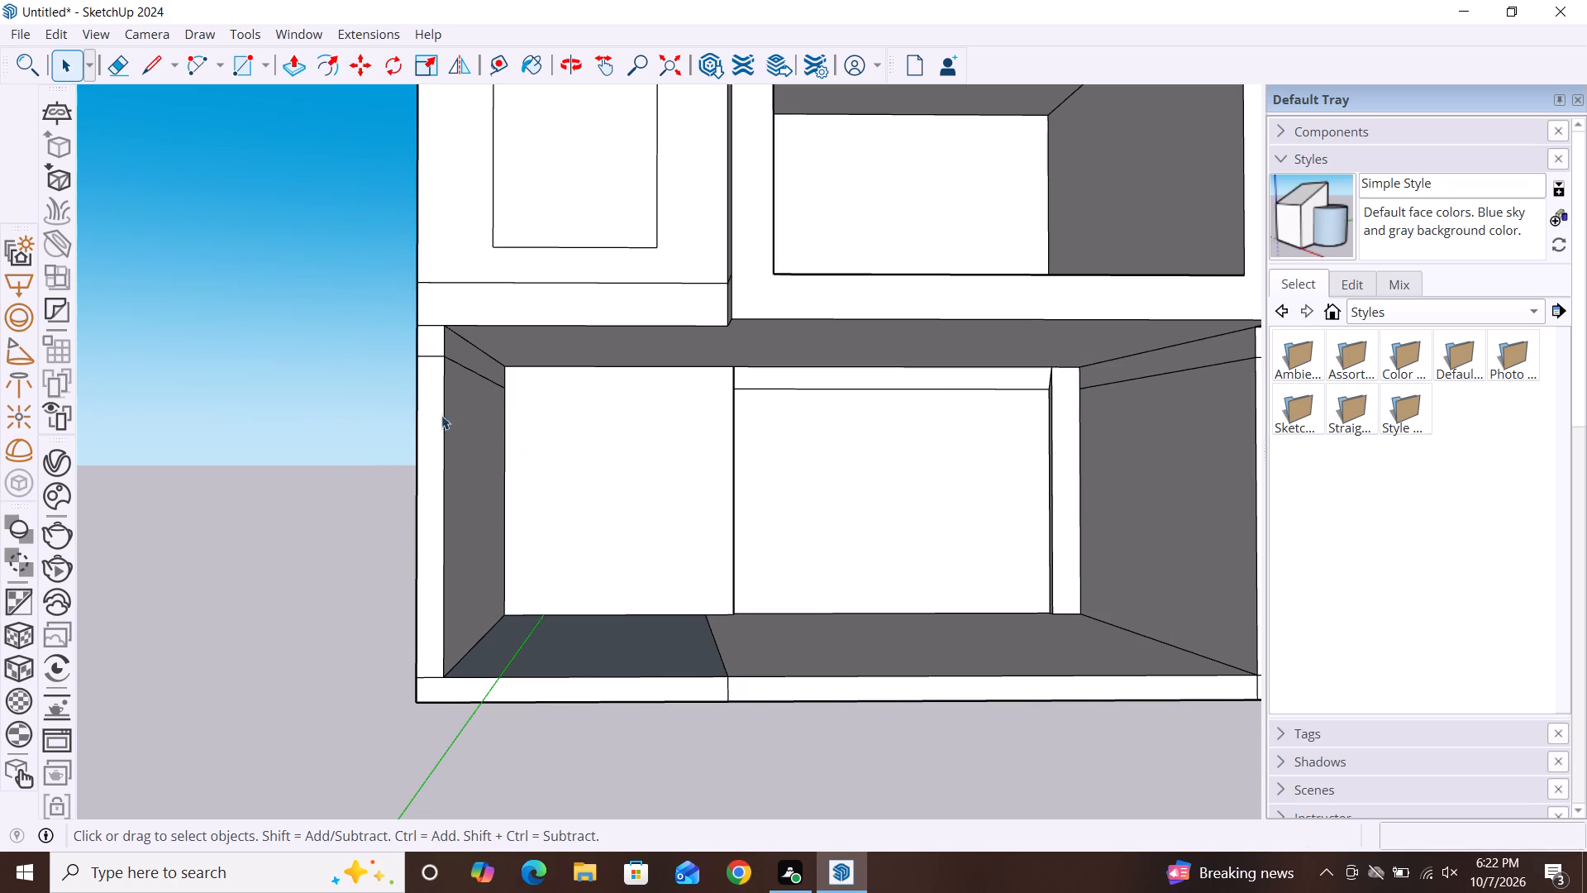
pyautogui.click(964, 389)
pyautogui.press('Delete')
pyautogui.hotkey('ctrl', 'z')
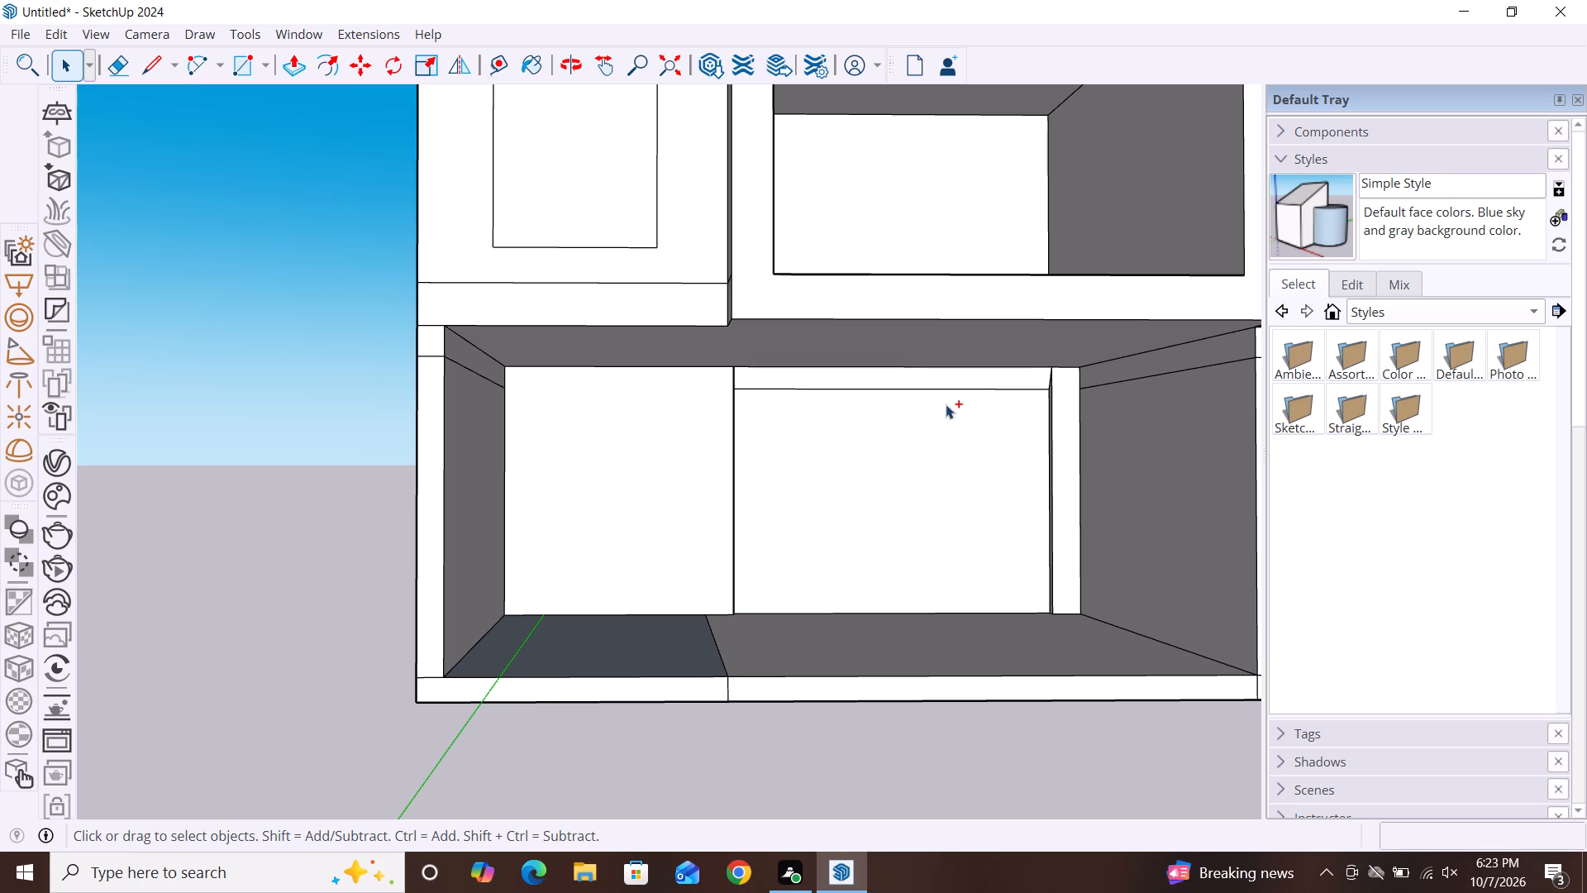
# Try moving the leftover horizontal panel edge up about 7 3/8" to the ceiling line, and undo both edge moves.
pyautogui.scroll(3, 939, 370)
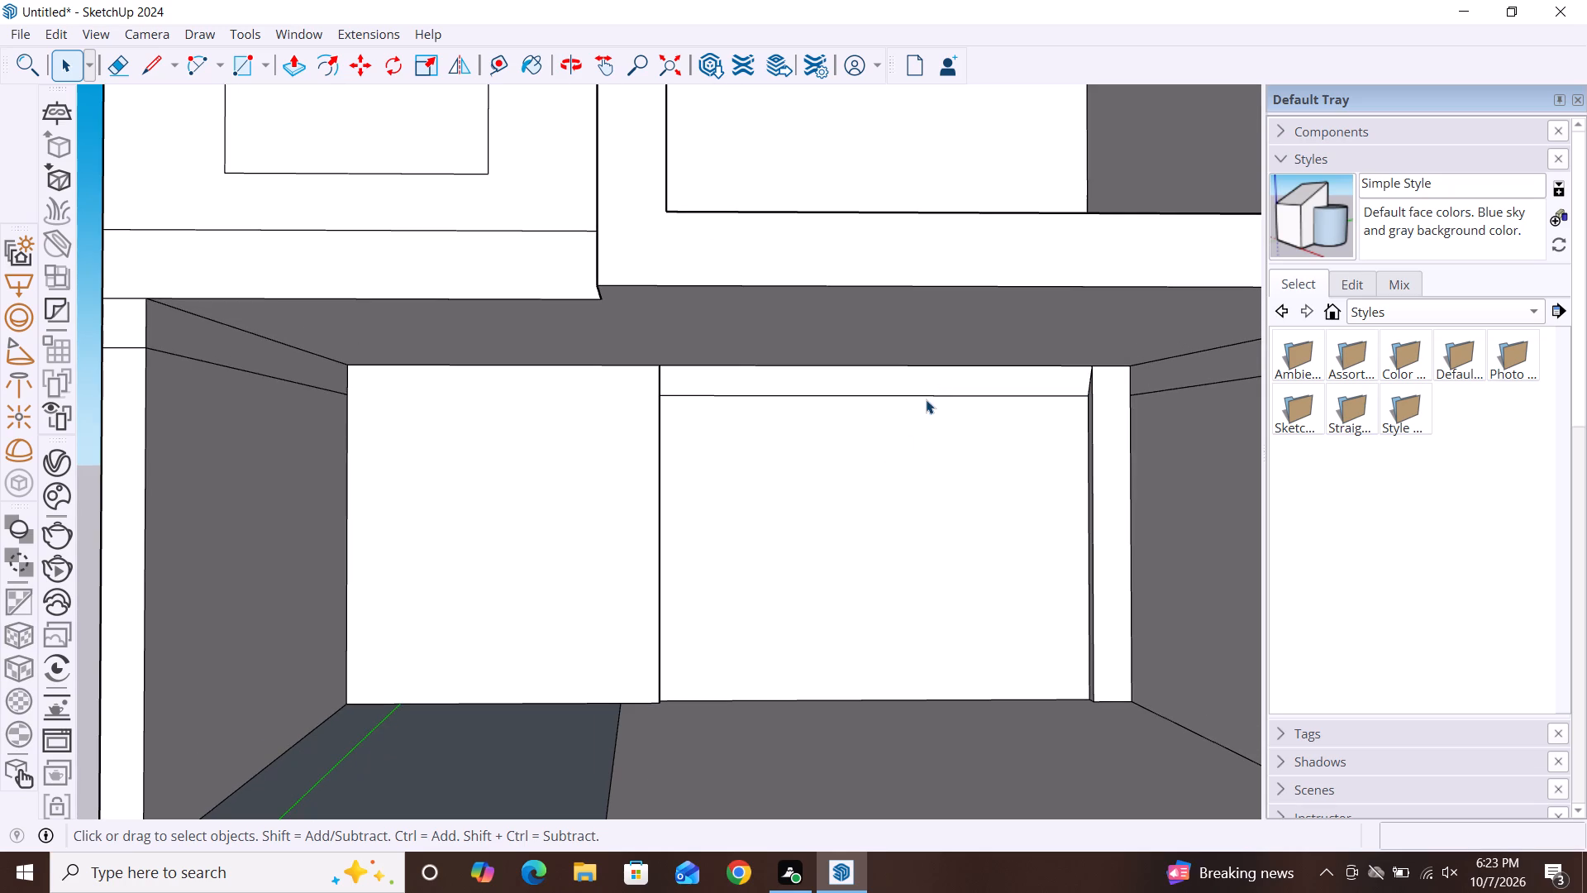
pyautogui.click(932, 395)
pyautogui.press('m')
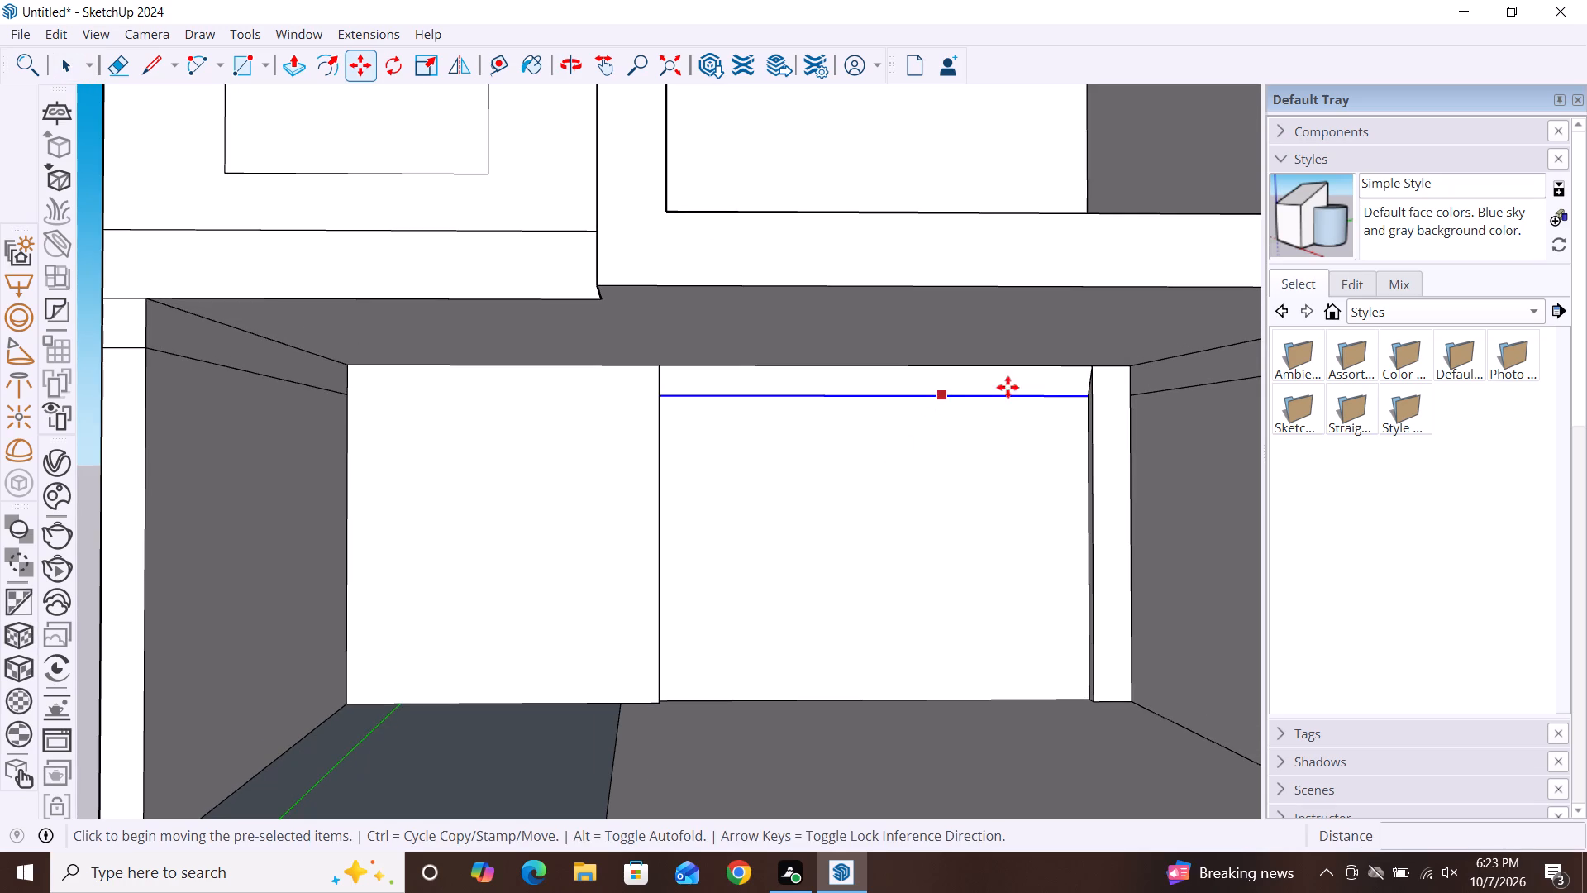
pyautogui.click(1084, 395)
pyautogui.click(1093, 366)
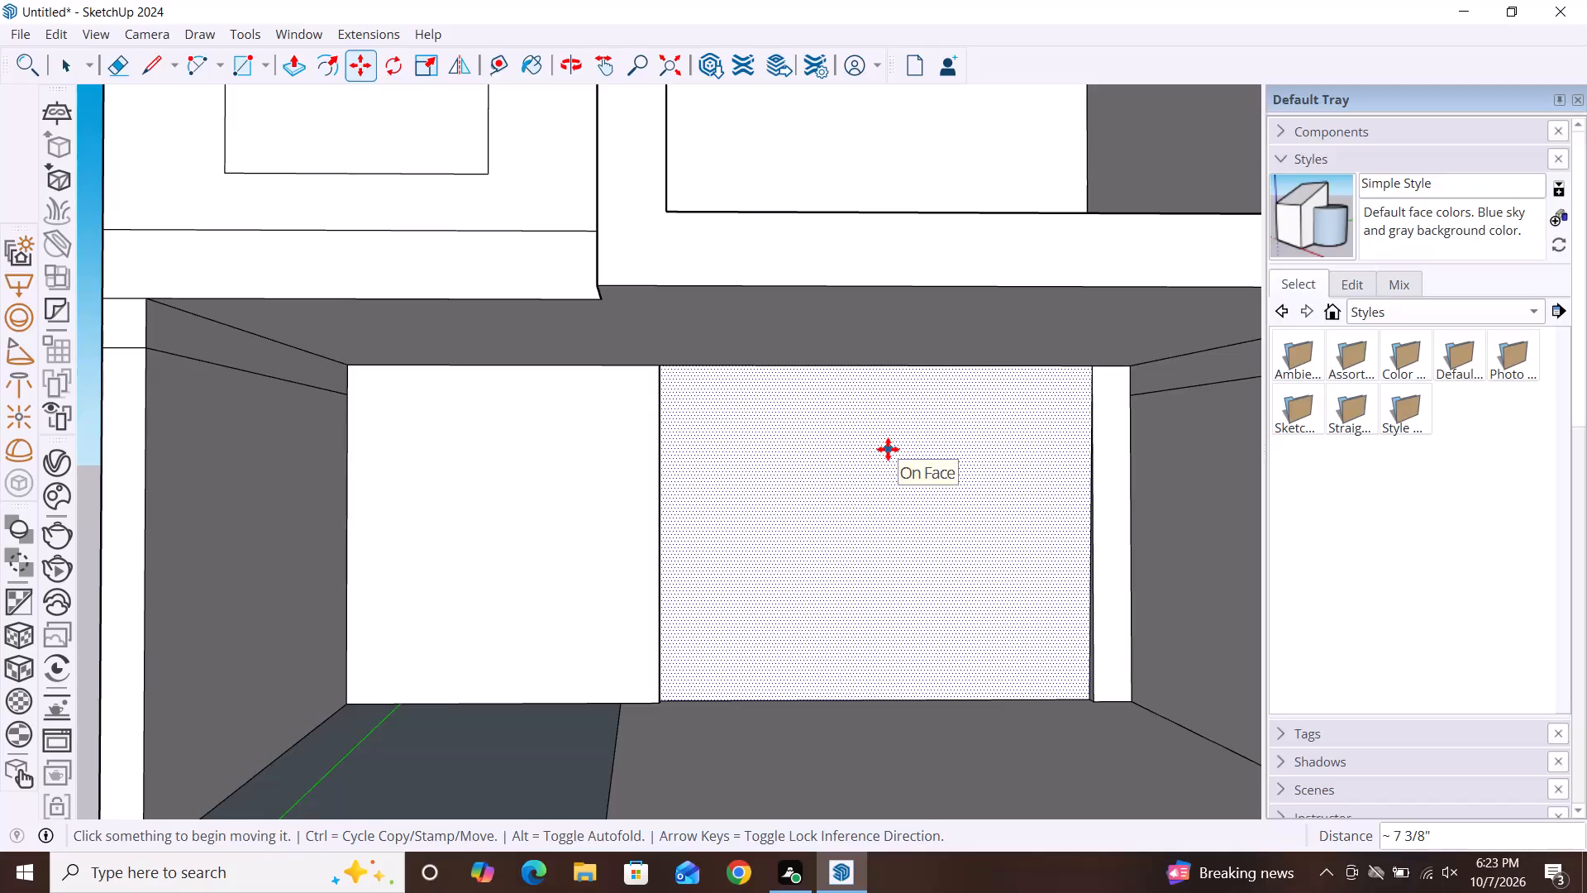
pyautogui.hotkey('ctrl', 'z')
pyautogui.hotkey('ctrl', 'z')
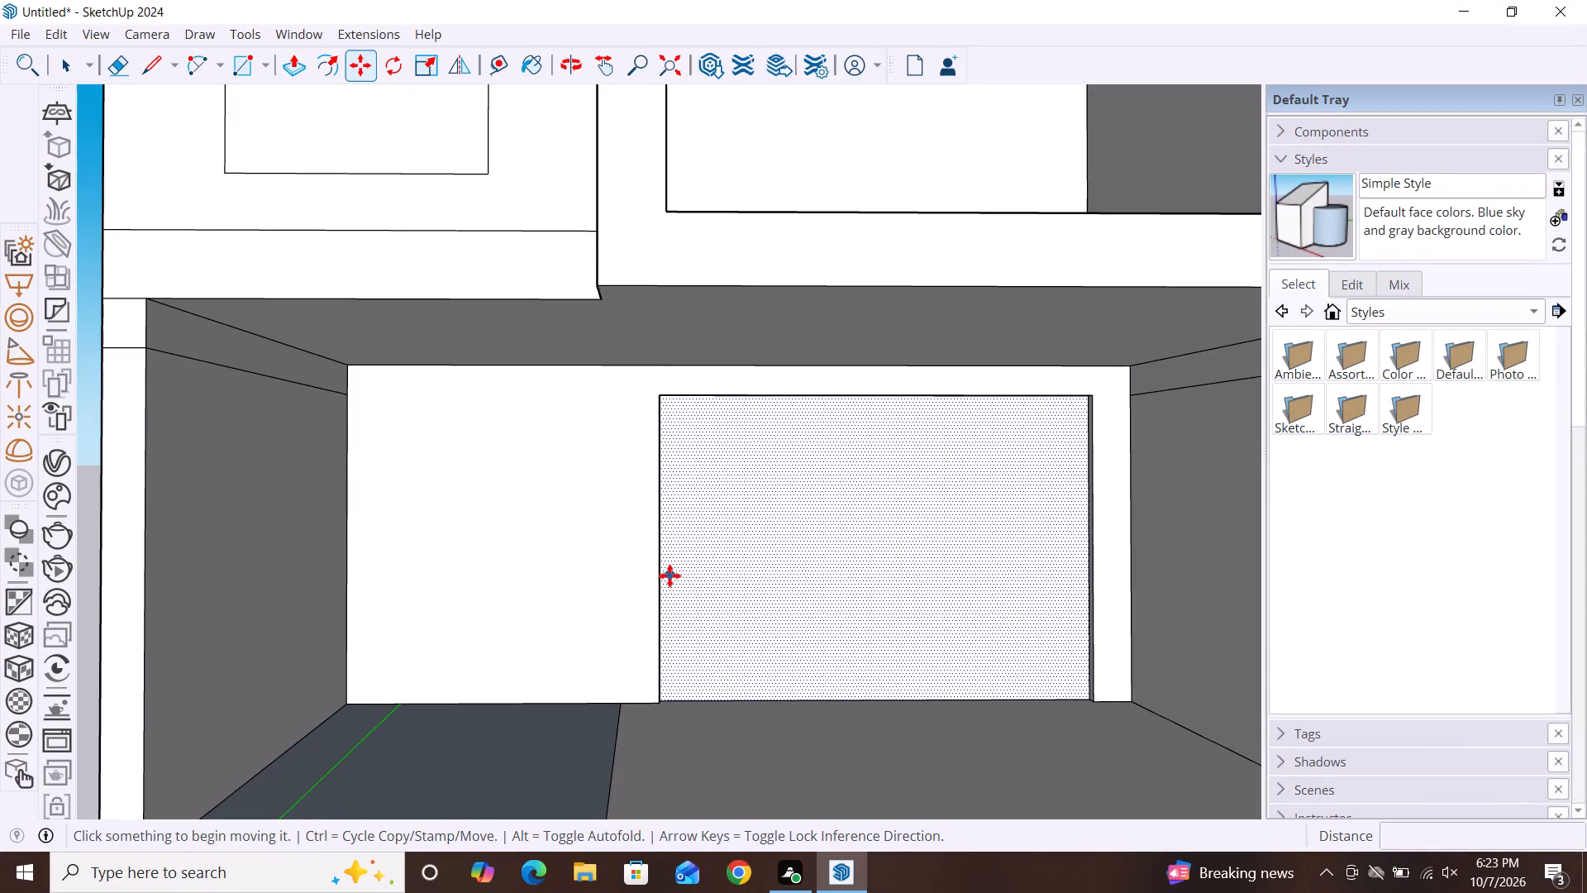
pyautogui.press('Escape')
# Pull the recessed panel on the lower recess's back wall forward 2 9/16", flush with the surrounding wall.
pyautogui.press('space')
pyautogui.press('p')
pyautogui.click(897, 513)
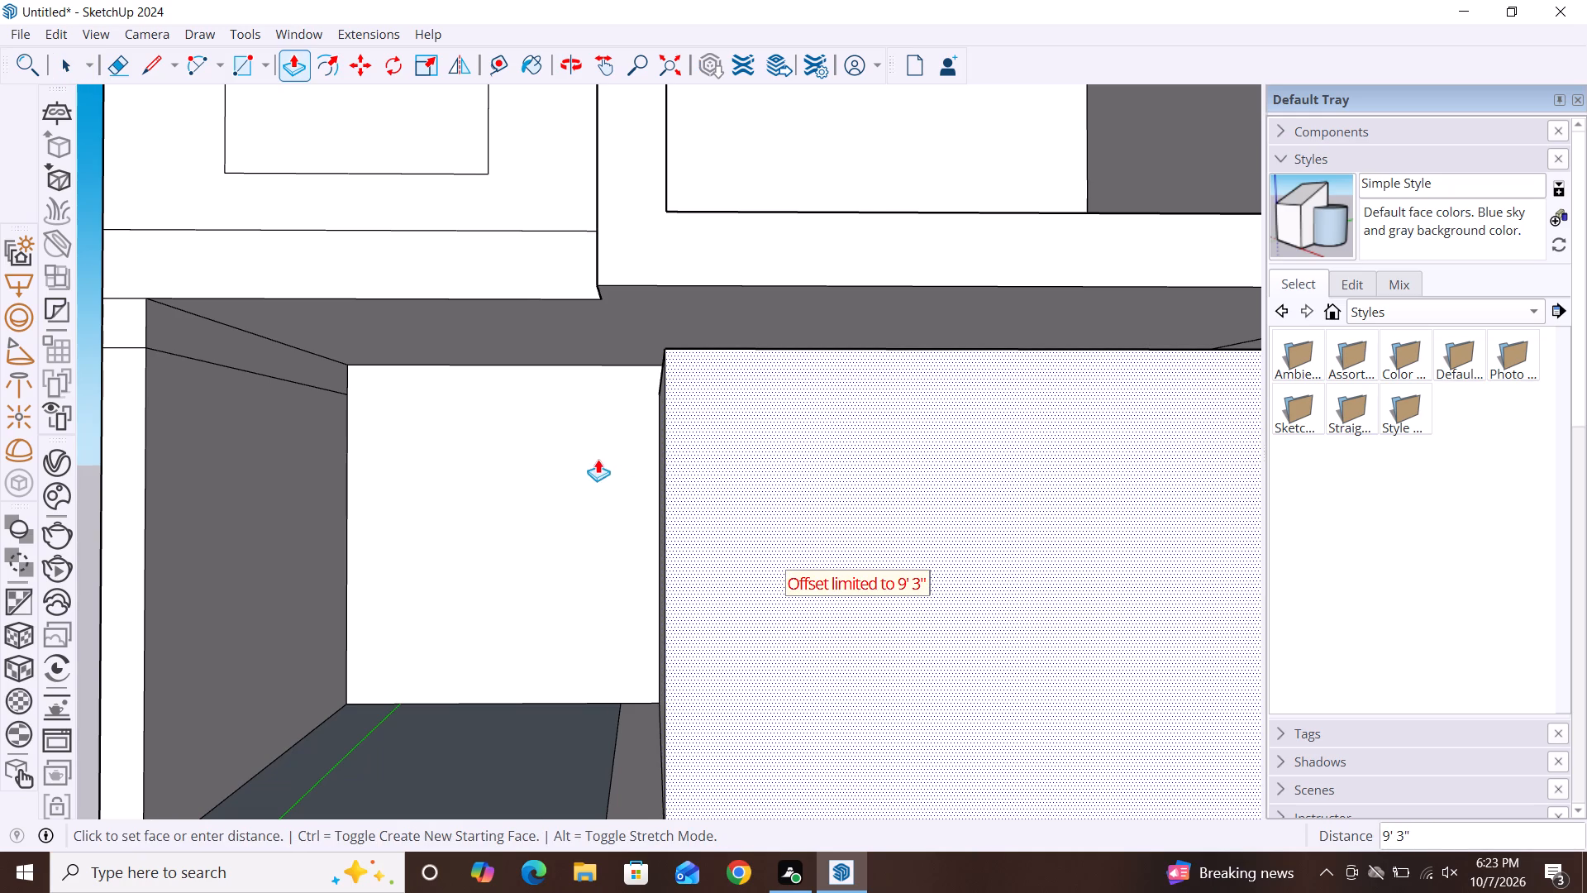
pyautogui.click(574, 537)
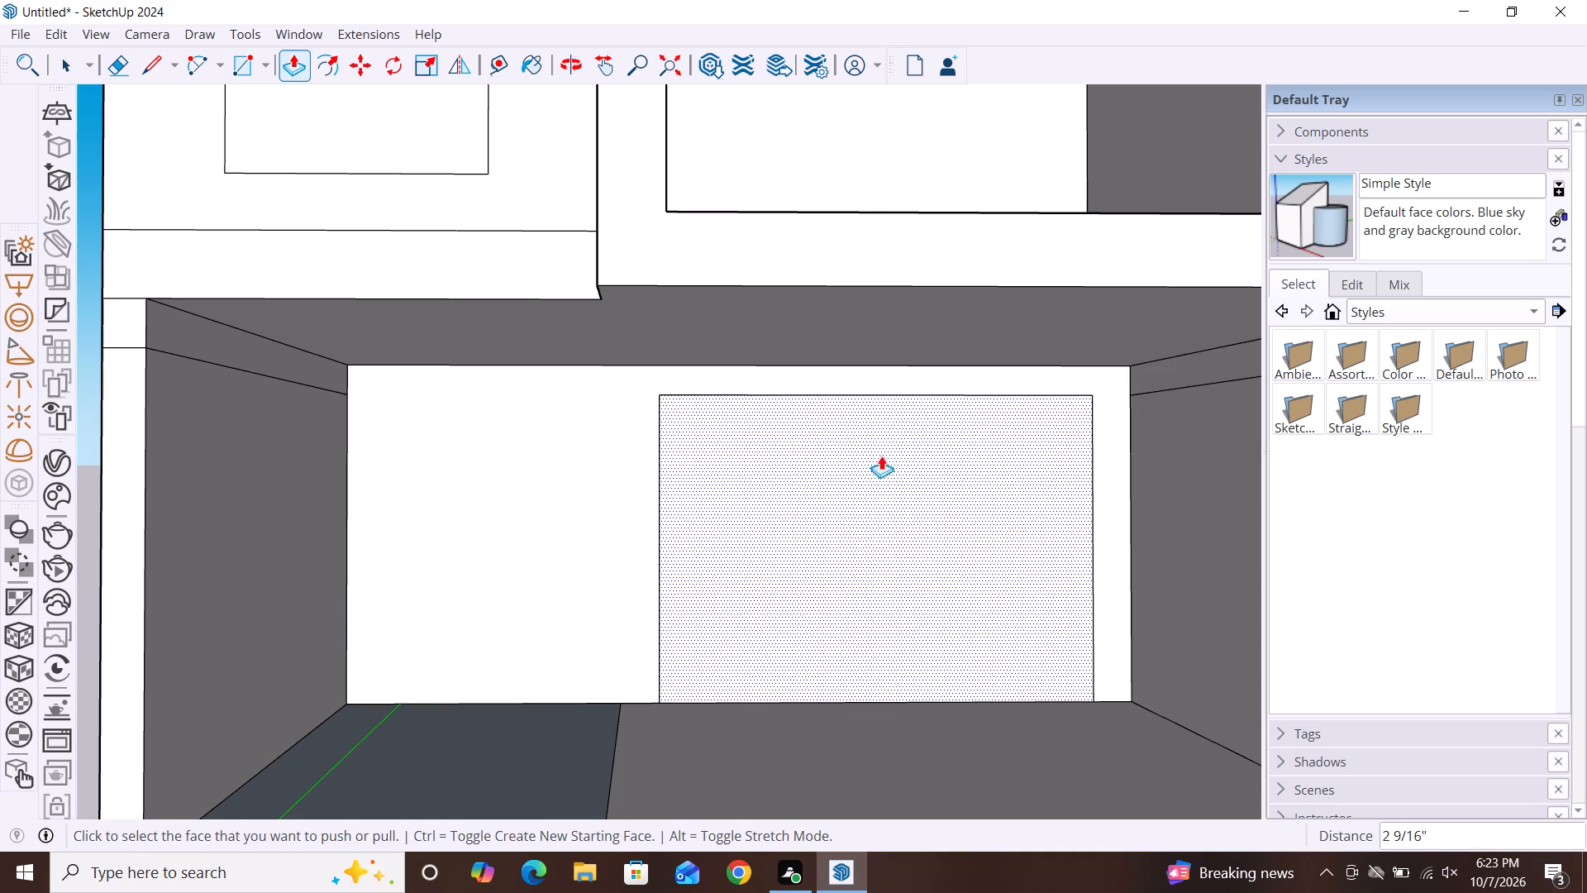
# Delete the panel's top edge and two vertical edges from the lower recess's back wall.
pyautogui.press('space')
pyautogui.click(817, 398)
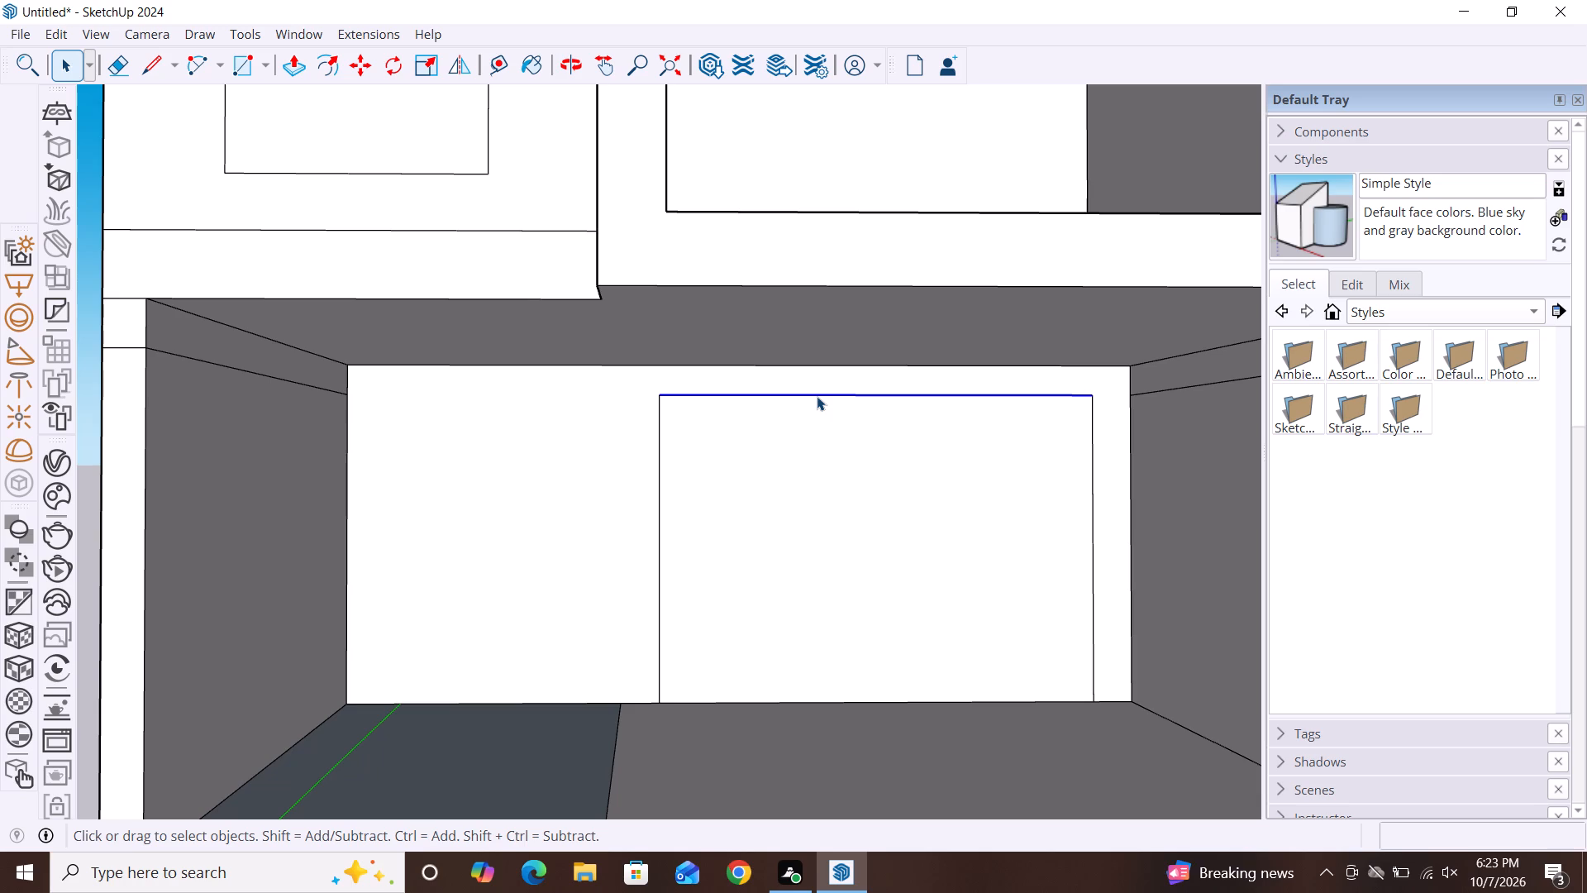
pyautogui.press('Delete')
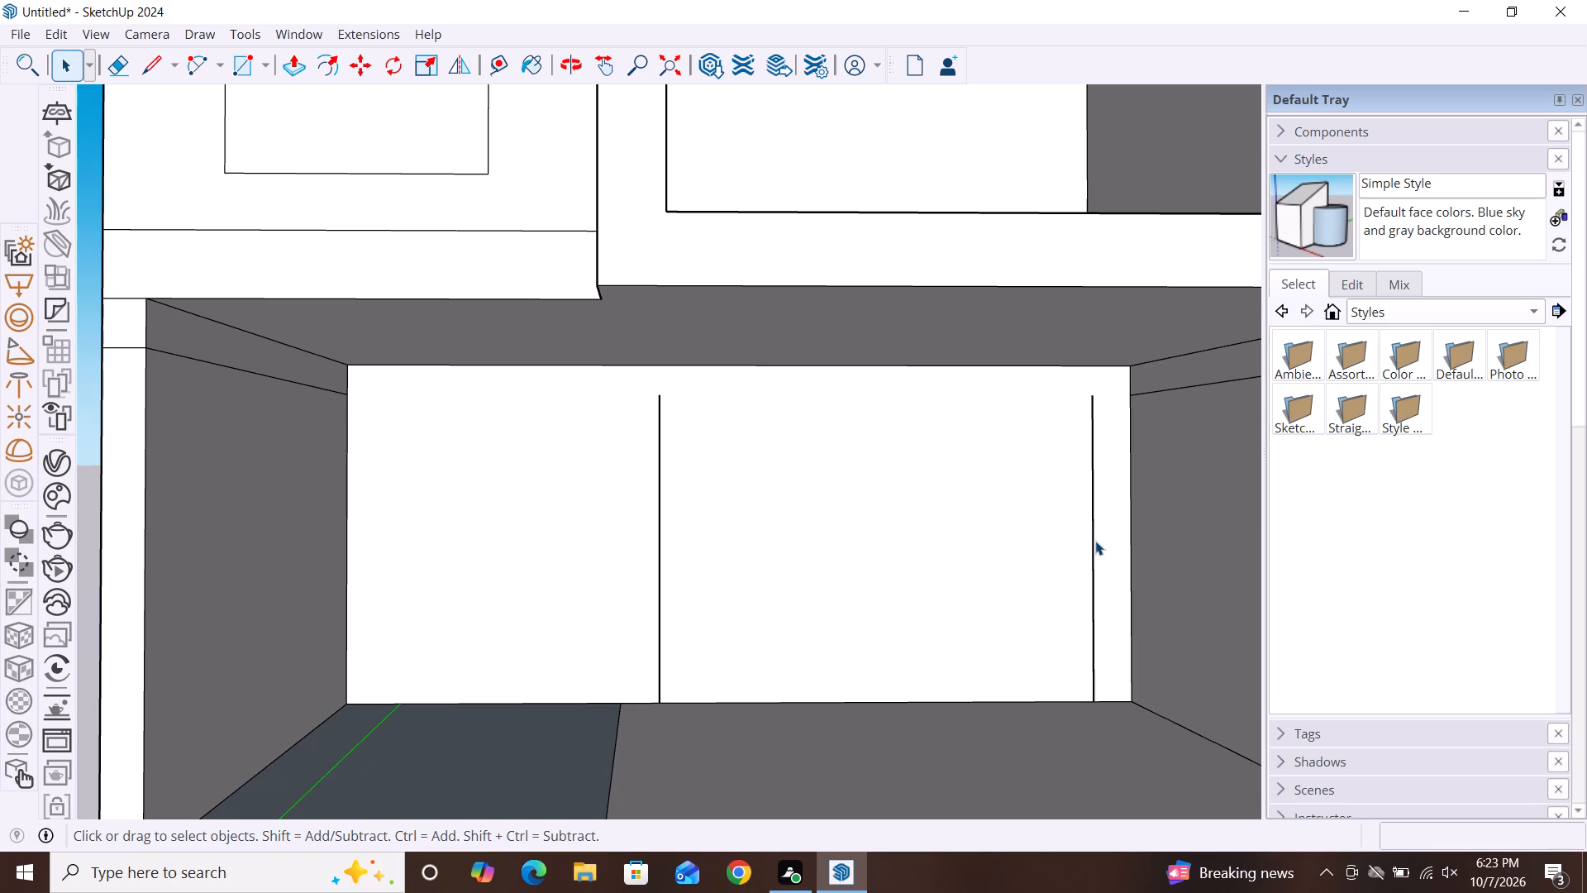
pyautogui.doubleClick(1094, 547)
pyautogui.press('Delete')
pyautogui.click(659, 599)
pyautogui.press('Delete')
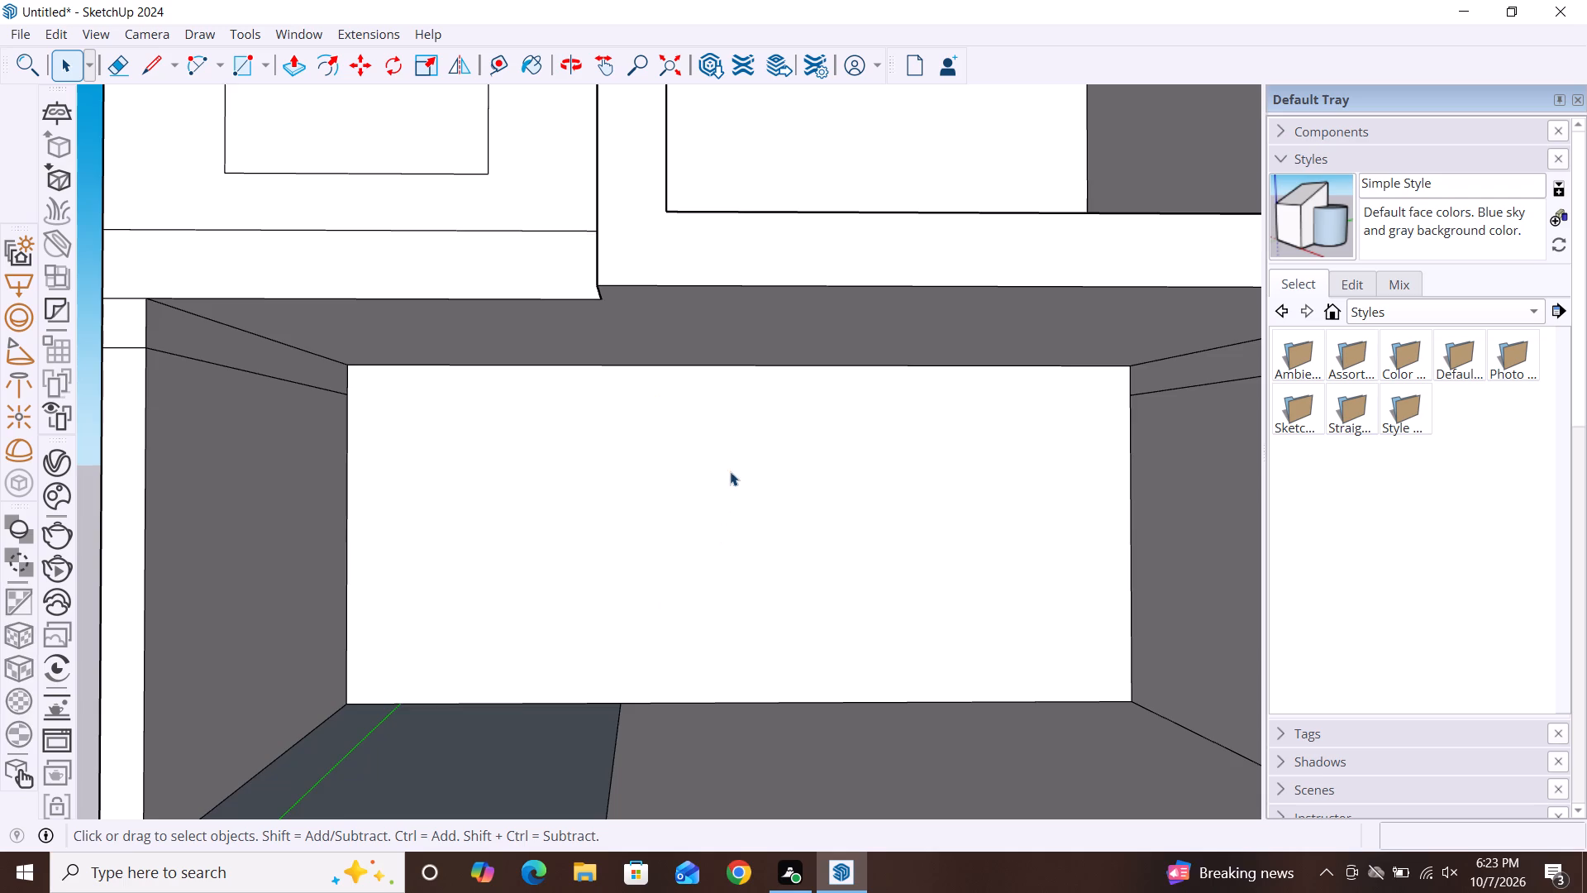
# Delete the horizontal line near the top of the lower recess's right inner side wall.
pyautogui.scroll(-3, 765, 404)
pyautogui.moveTo(697, 566); pyautogui.dragTo(706, 649, button='middle')
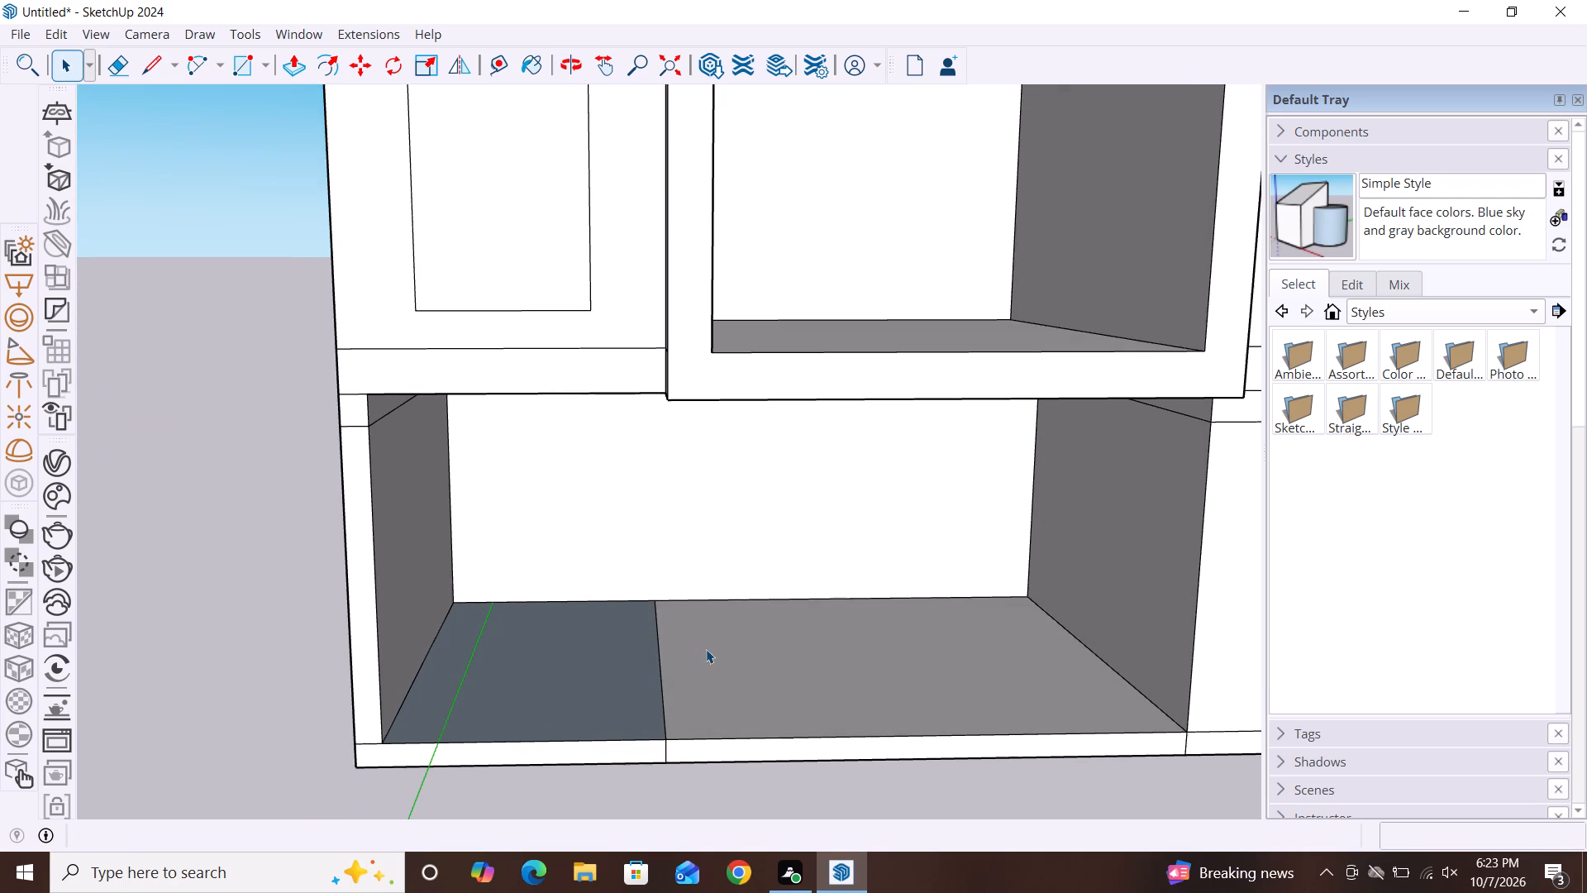
pyautogui.scroll(4, 499, 564)
pyautogui.scroll(-4, 456, 496)
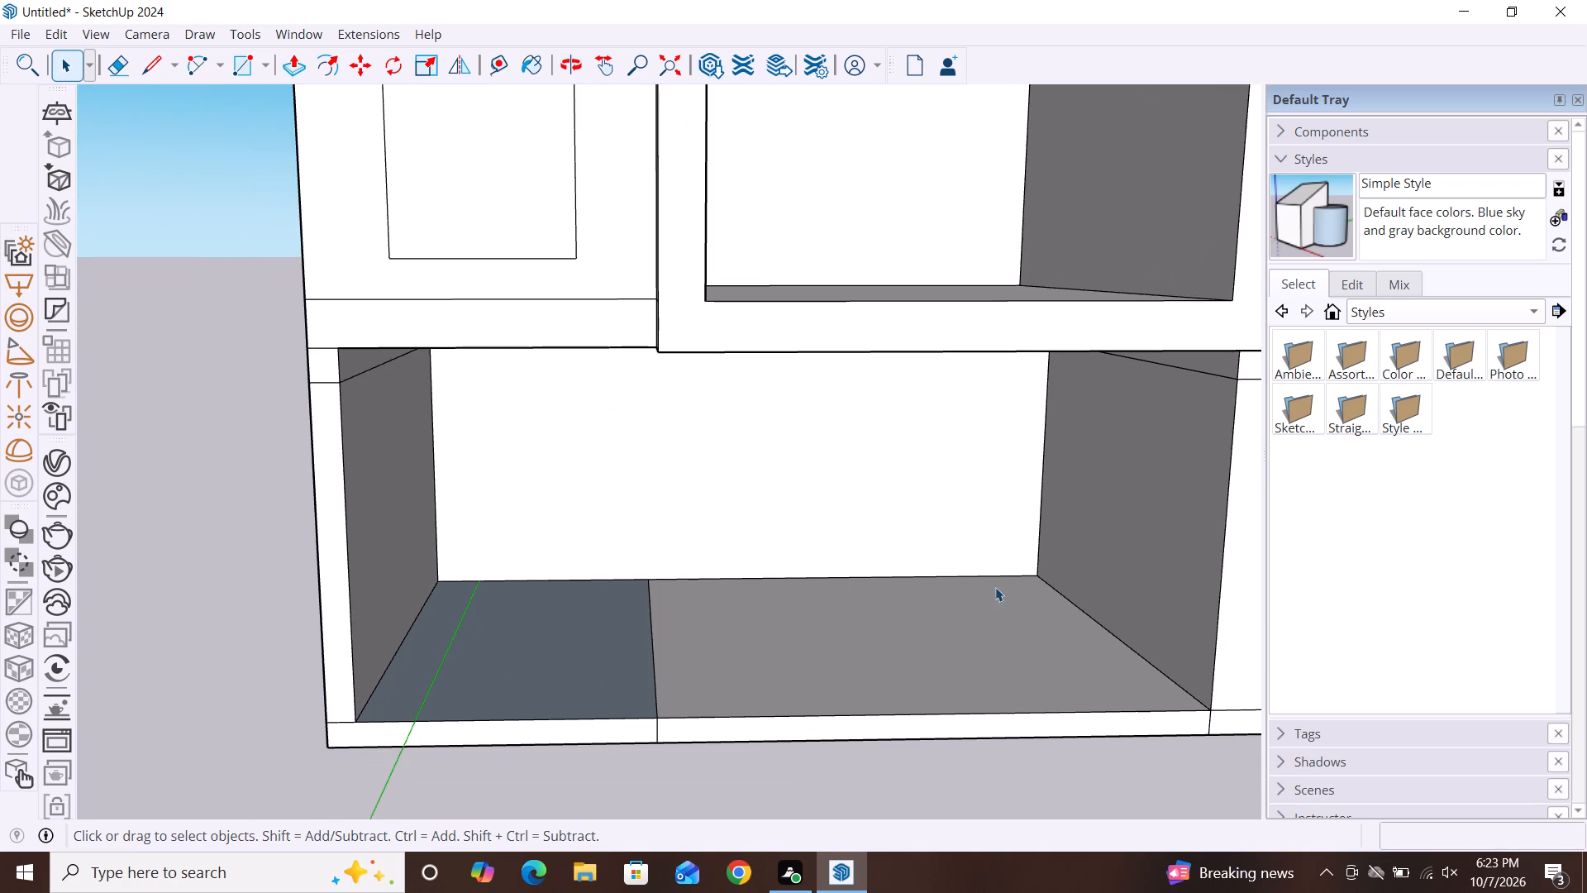
pyautogui.moveTo(998, 591); pyautogui.dragTo(1002, 480, button='middle')
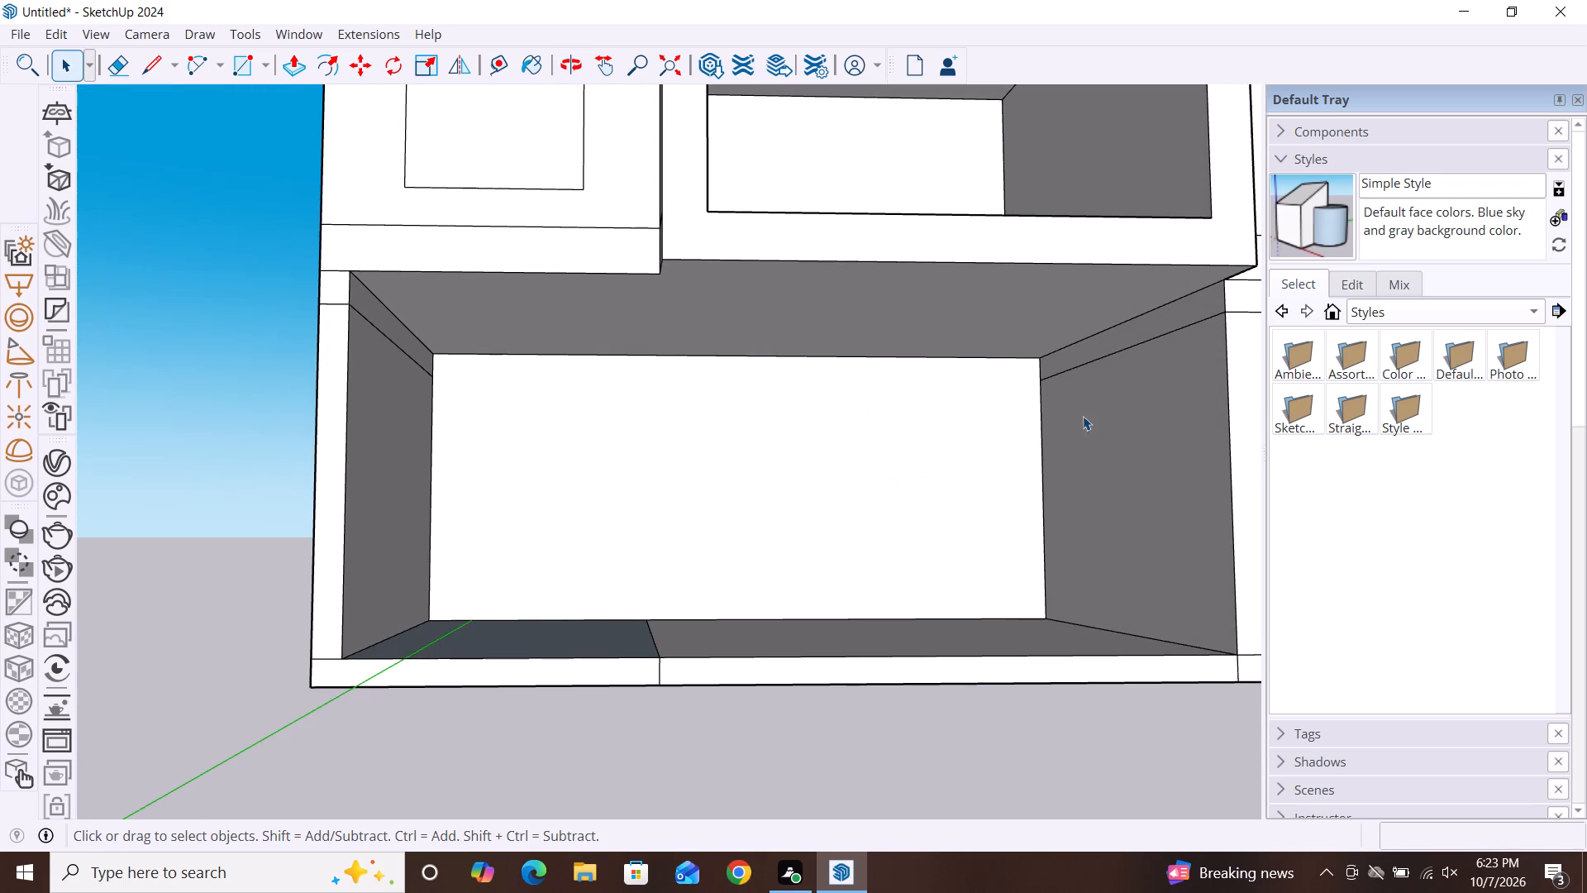
pyautogui.click(1224, 317)
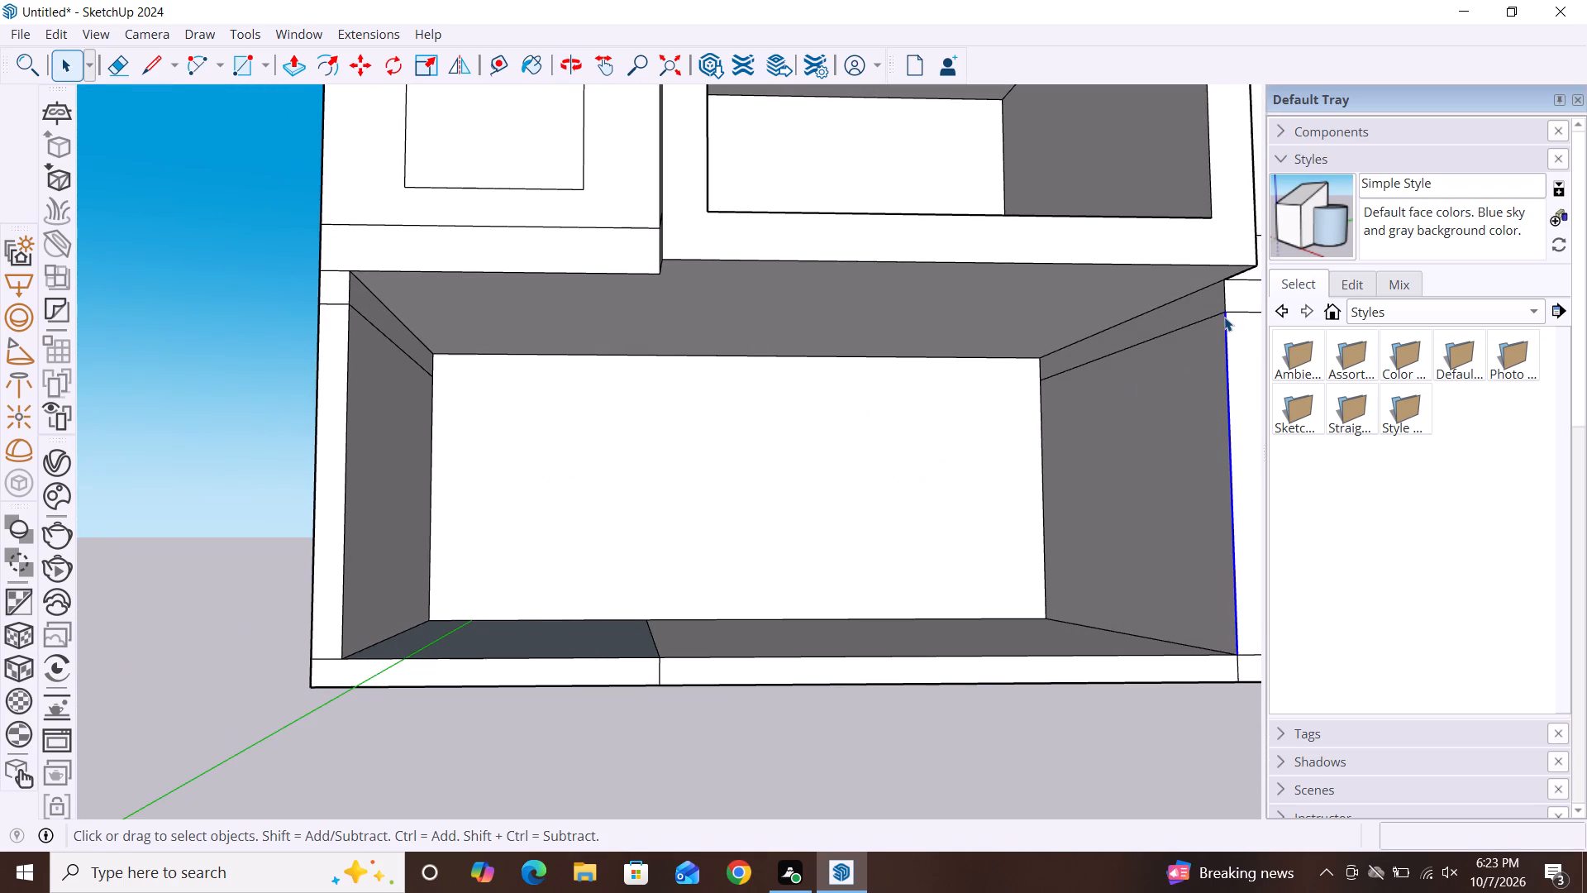
pyautogui.click(1175, 332)
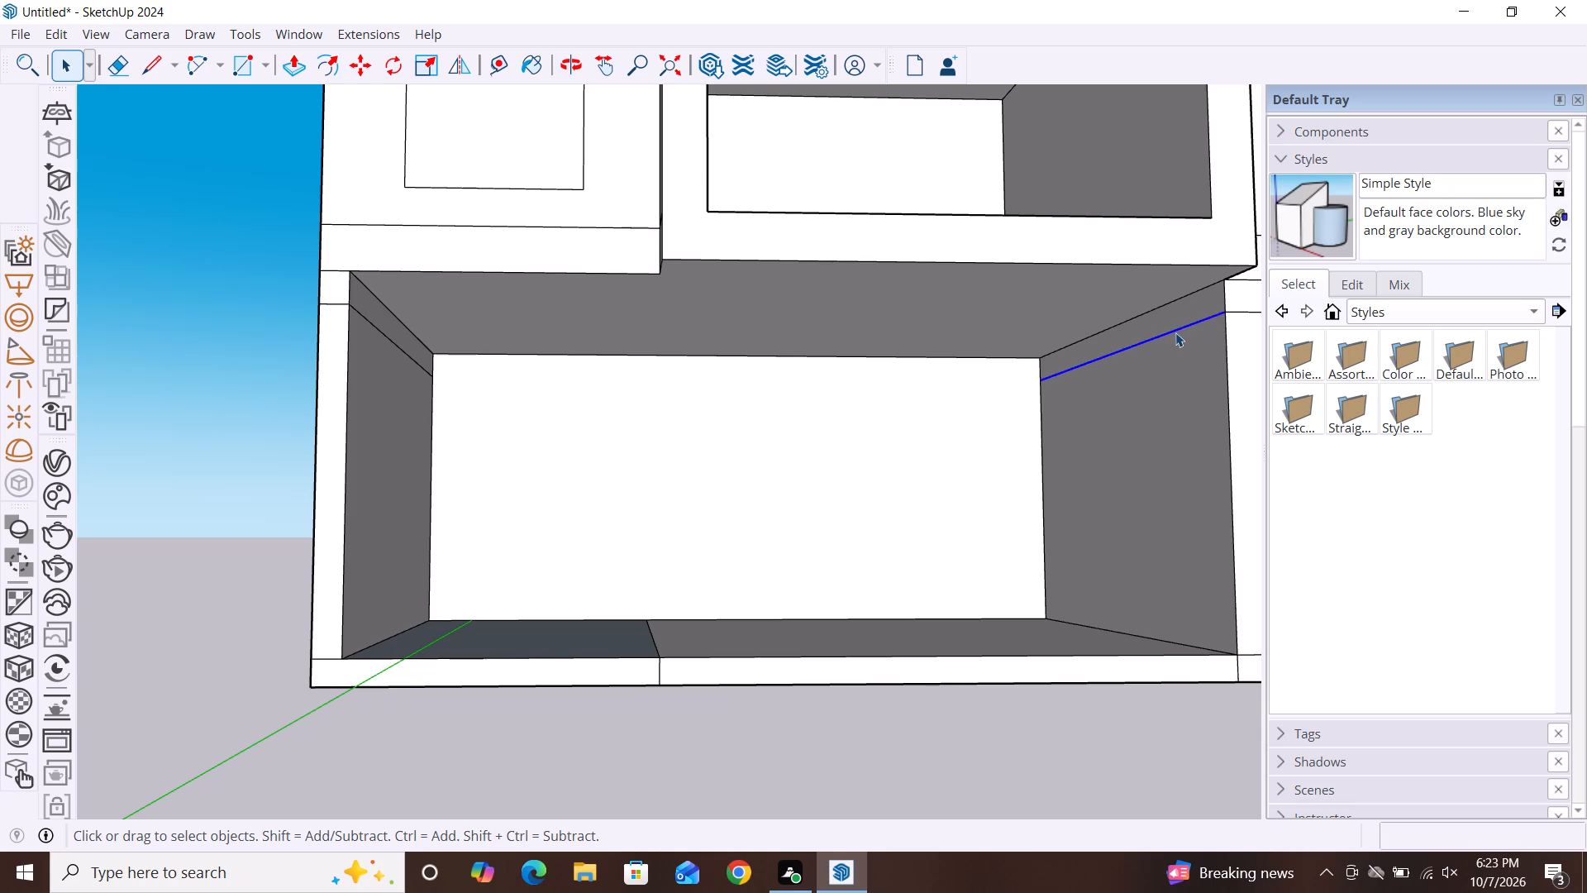
pyautogui.press('Delete')
# Delete the horizontal line near the top of the lower recess's left inner side wall.
pyautogui.scroll(-3, 976, 375)
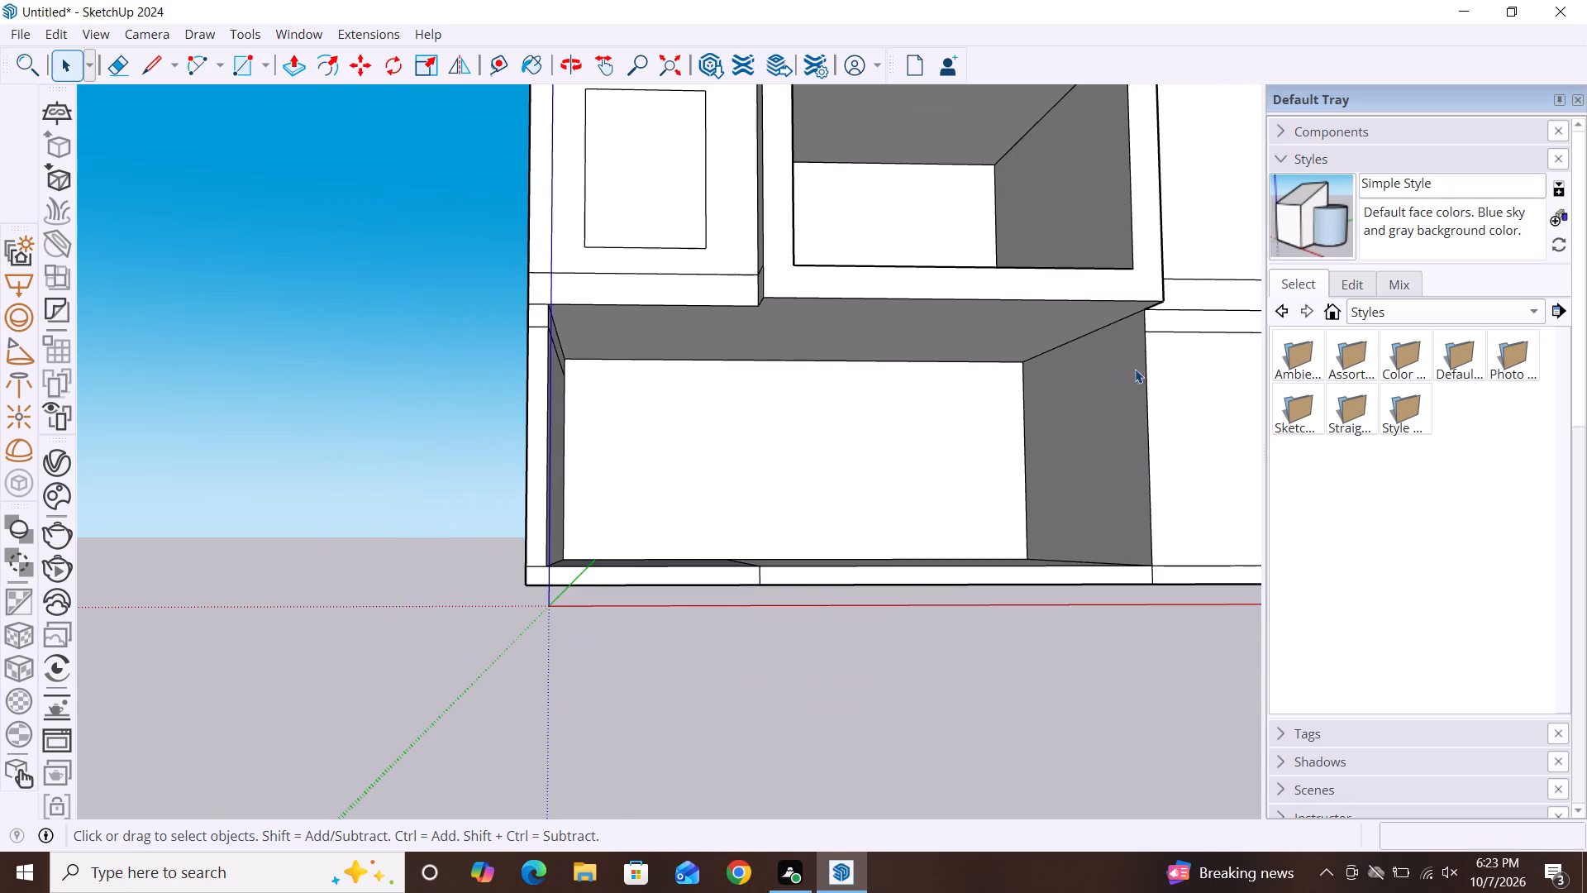
pyautogui.scroll(-2, 735, 362)
pyautogui.scroll(2, 875, 348)
pyautogui.moveTo(827, 439); pyautogui.dragTo(819, 495, button='middle')
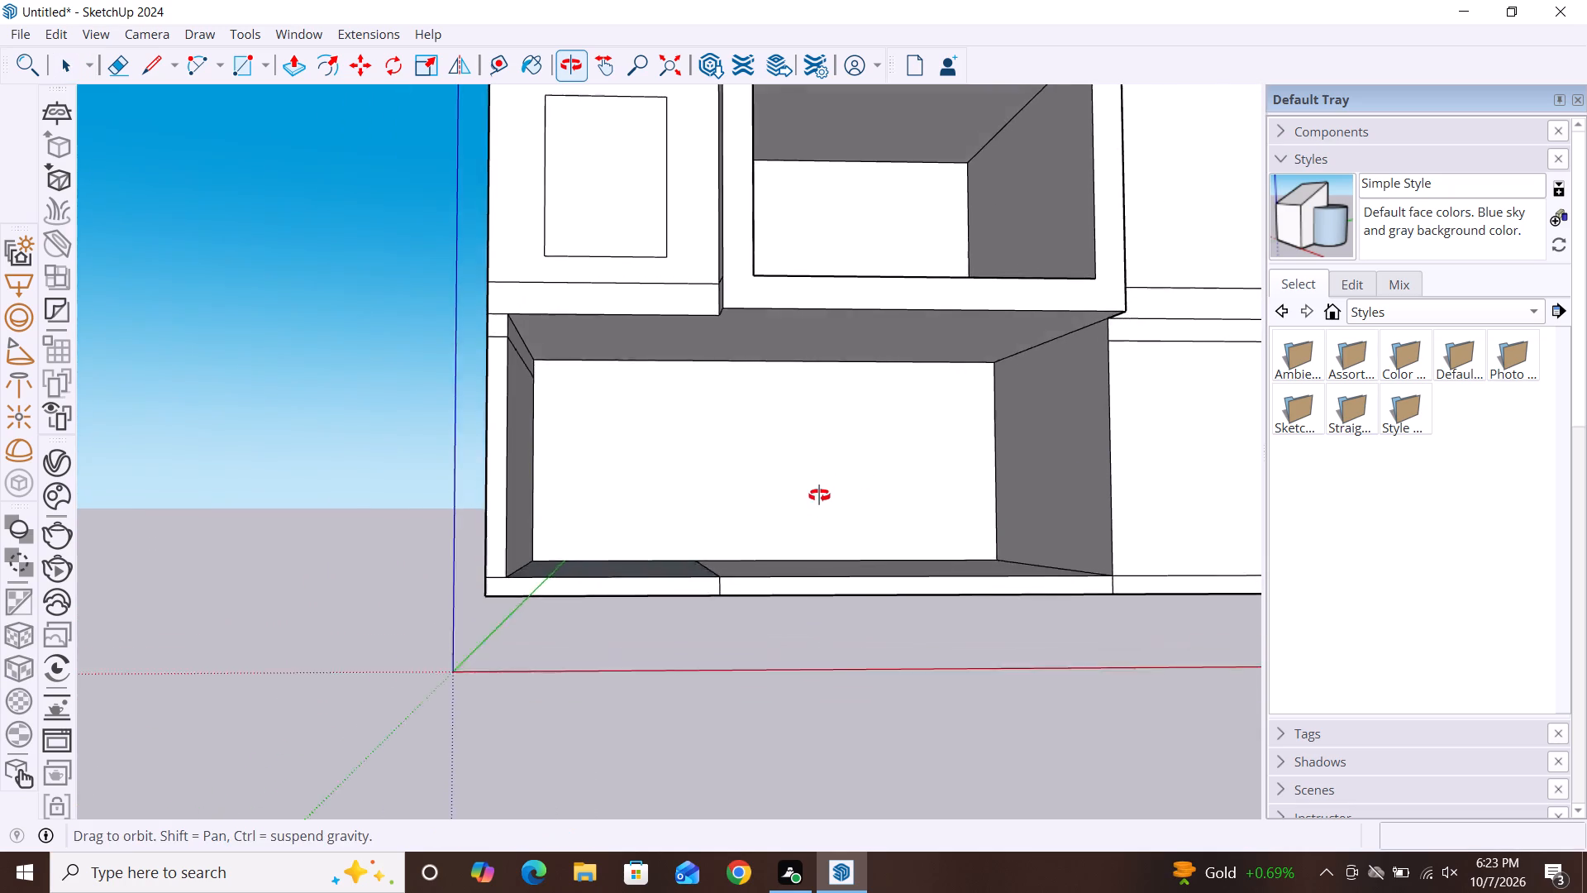
pyautogui.moveTo(819, 495); pyautogui.dragTo(721, 518, button='middle')
pyautogui.scroll(5, 599, 411)
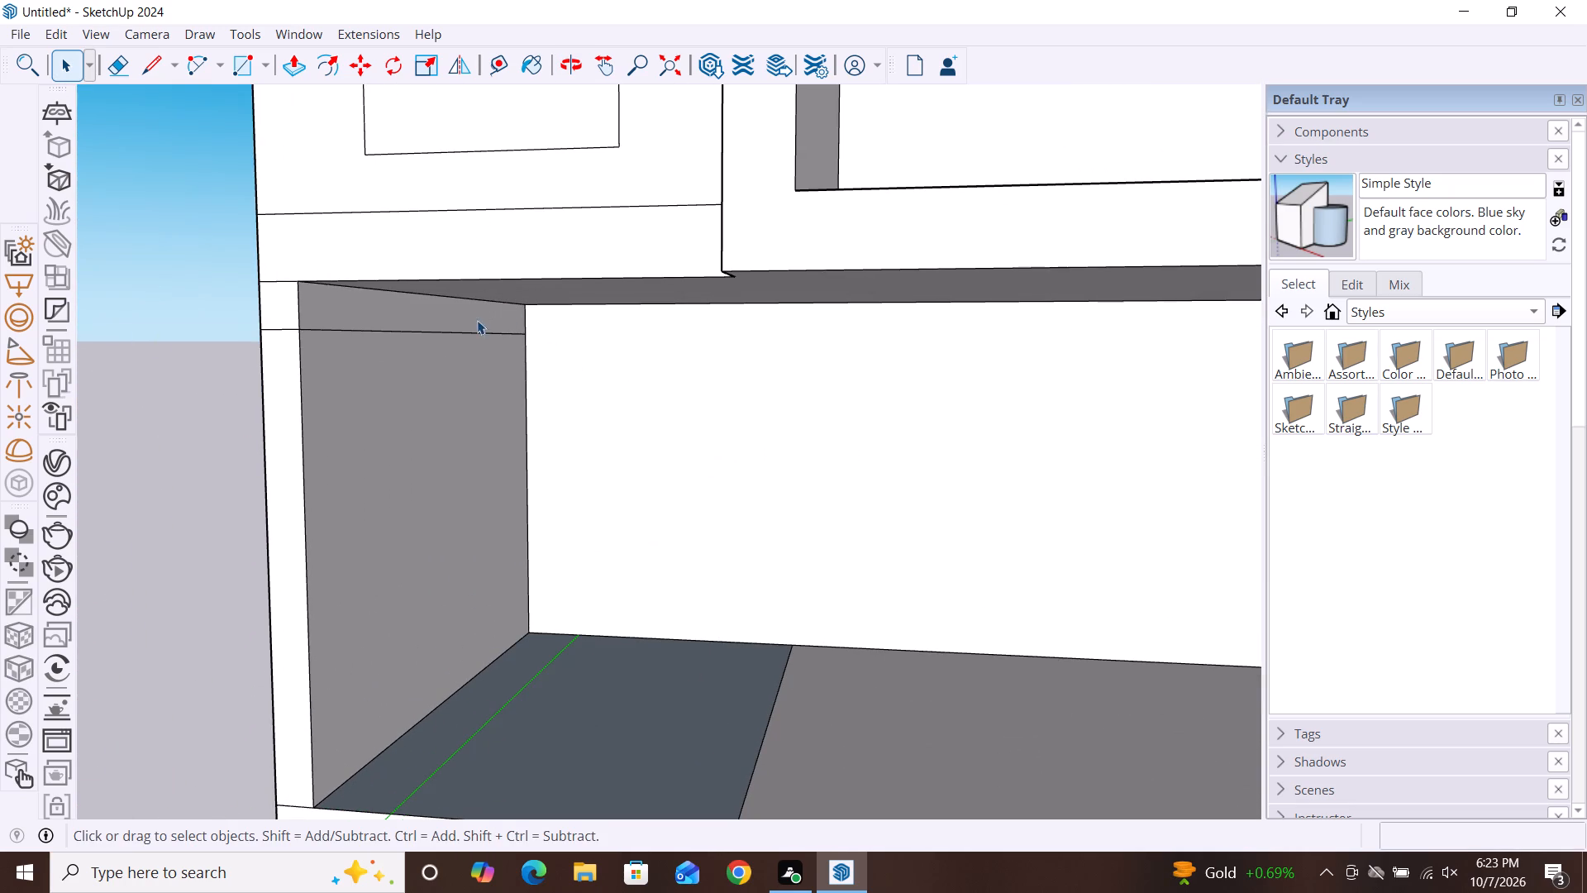
pyautogui.click(478, 332)
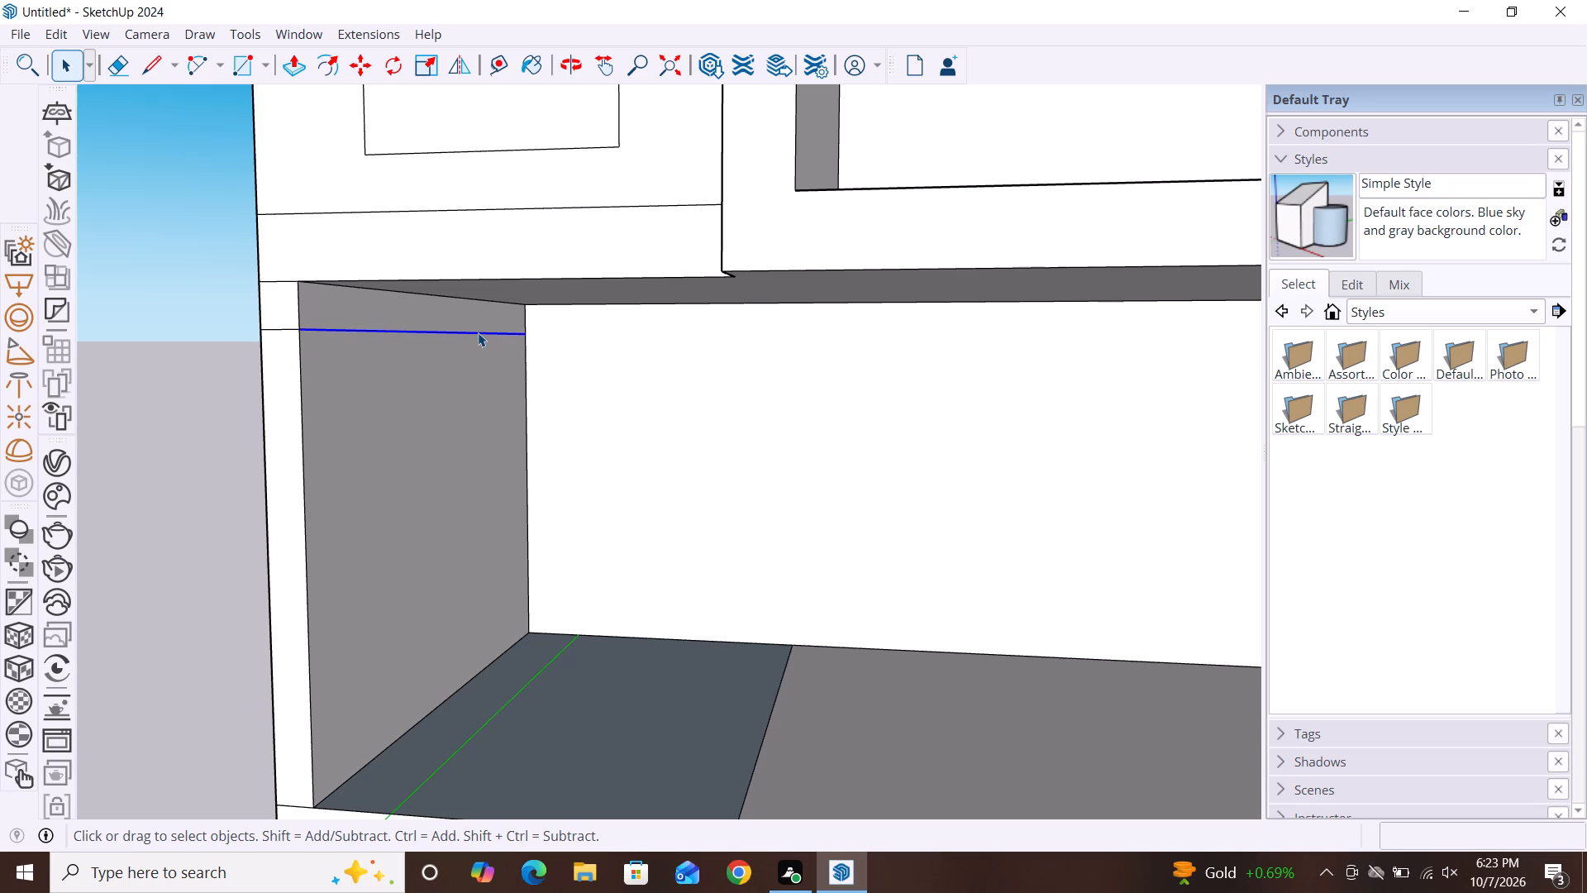
pyautogui.press('Delete')
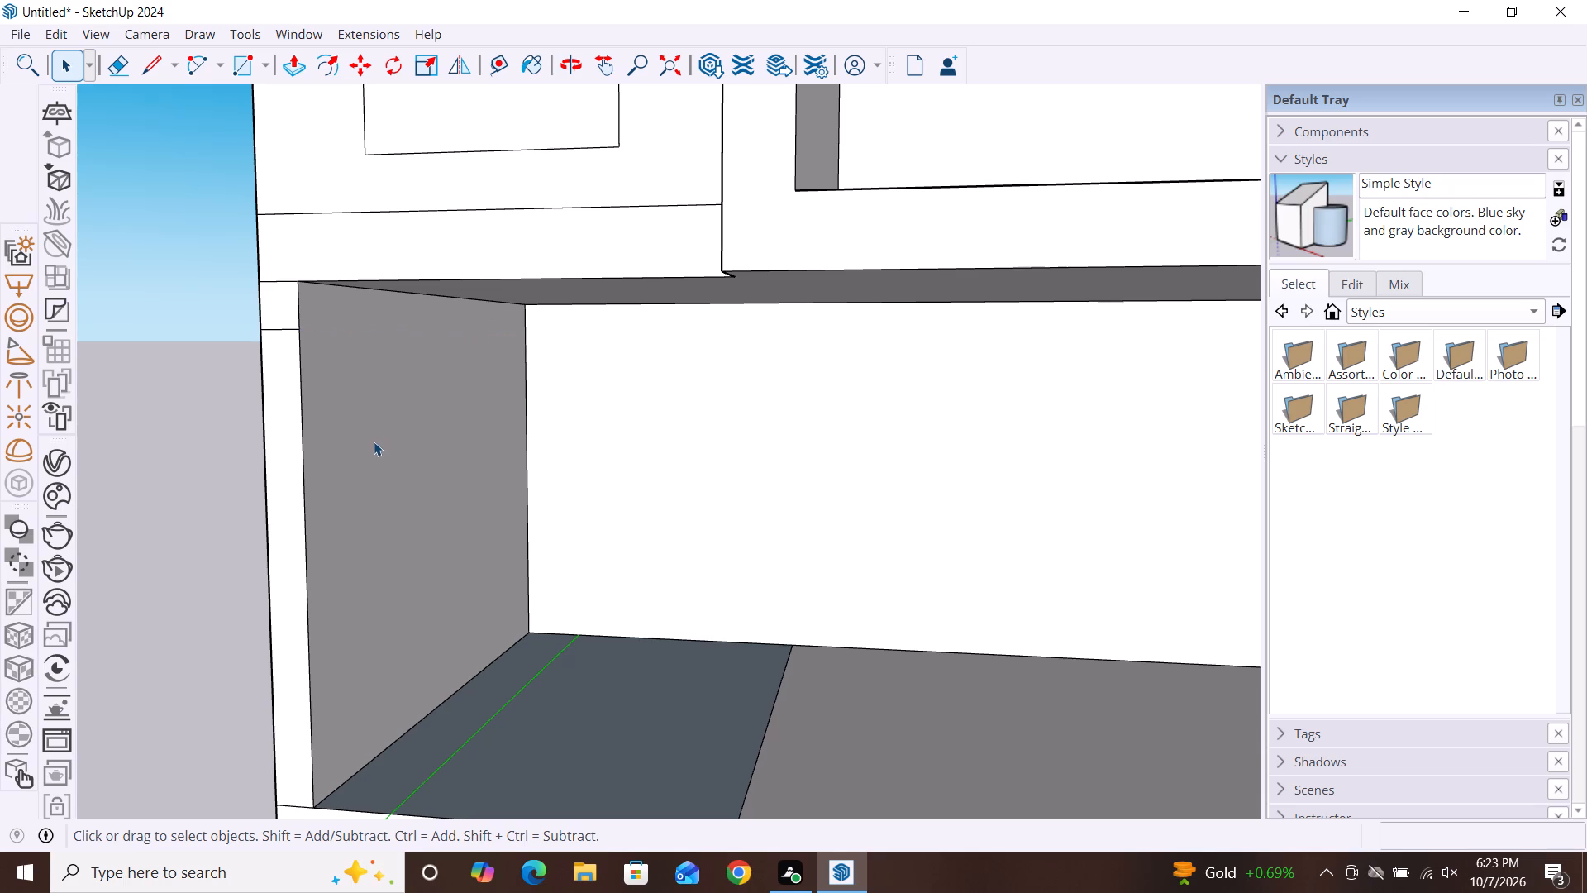
# Pull the front face of the upper storey's projecting frame outward by about 10 1/8".
pyautogui.keyDown('alt'); pyautogui.moveTo(373, 414); pyautogui.dragTo(552, 435, button='middle'); pyautogui.keyUp('alt')
pyautogui.scroll(-10, 425, 253)
pyautogui.scroll(-3, 860, 489)
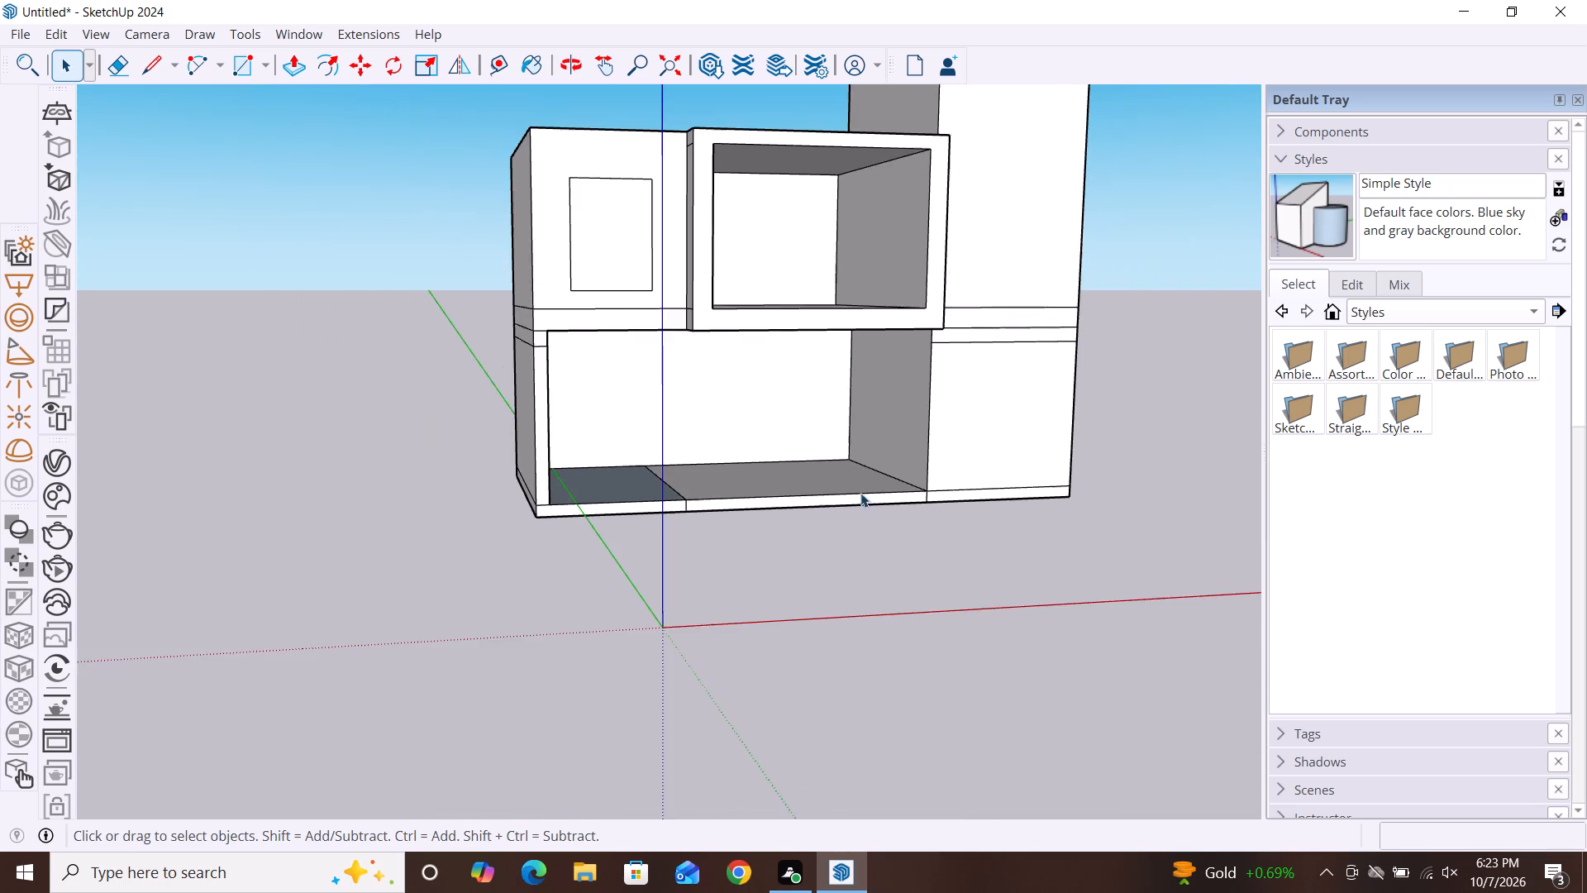
pyautogui.scroll(-3, 974, 437)
pyautogui.moveTo(998, 492); pyautogui.dragTo(867, 485, button='middle')
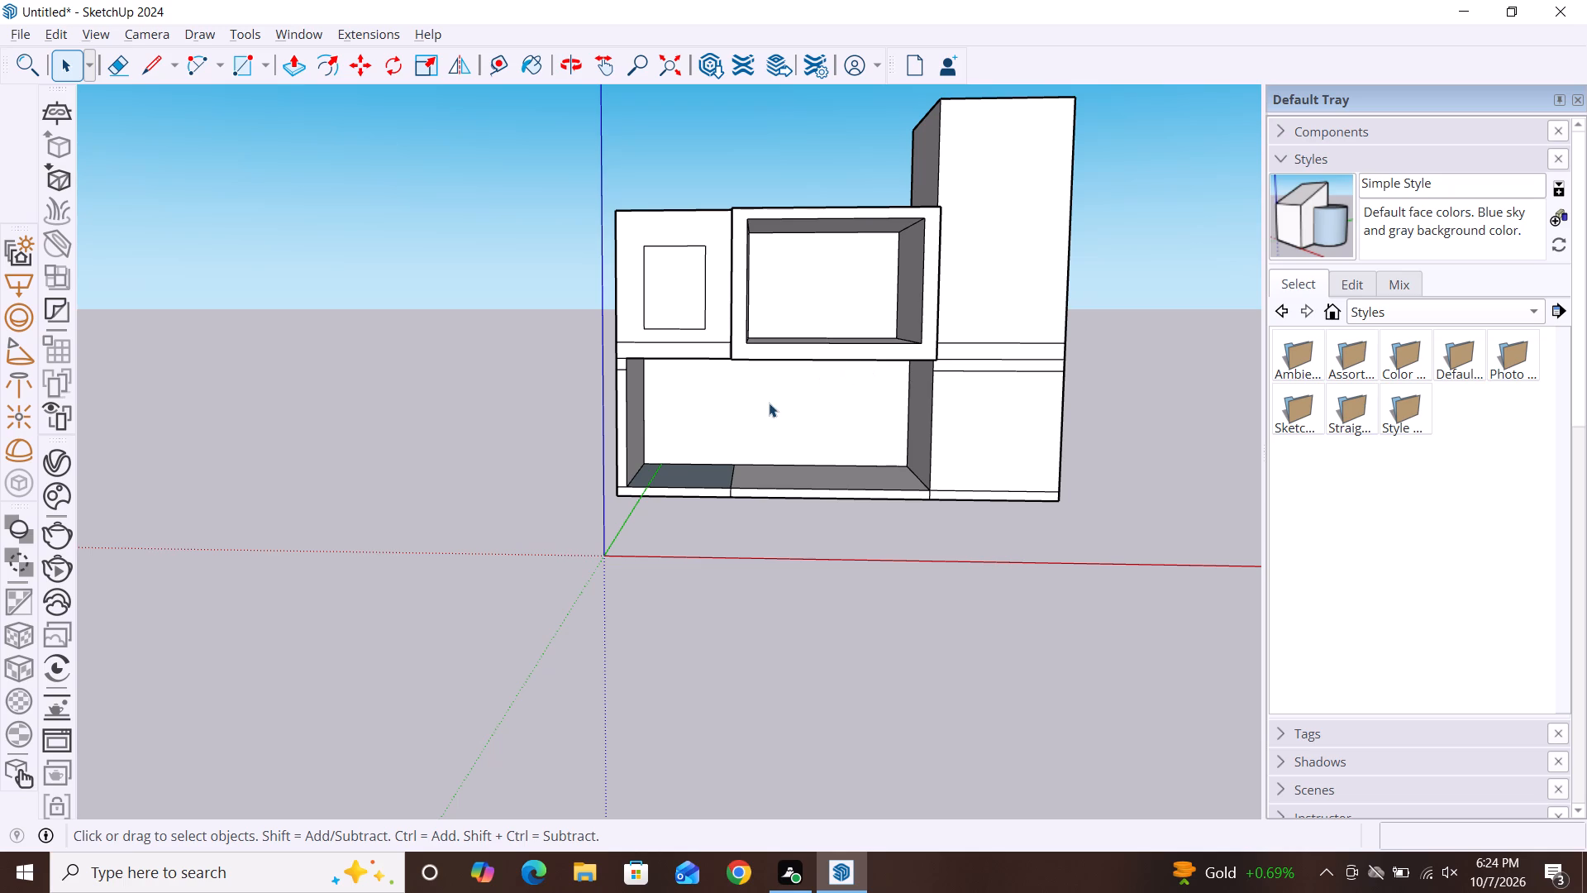
pyautogui.keyDown('alt'); pyautogui.moveTo(765, 404); pyautogui.dragTo(927, 442, button='middle'); pyautogui.keyUp('alt')
pyautogui.press('p')
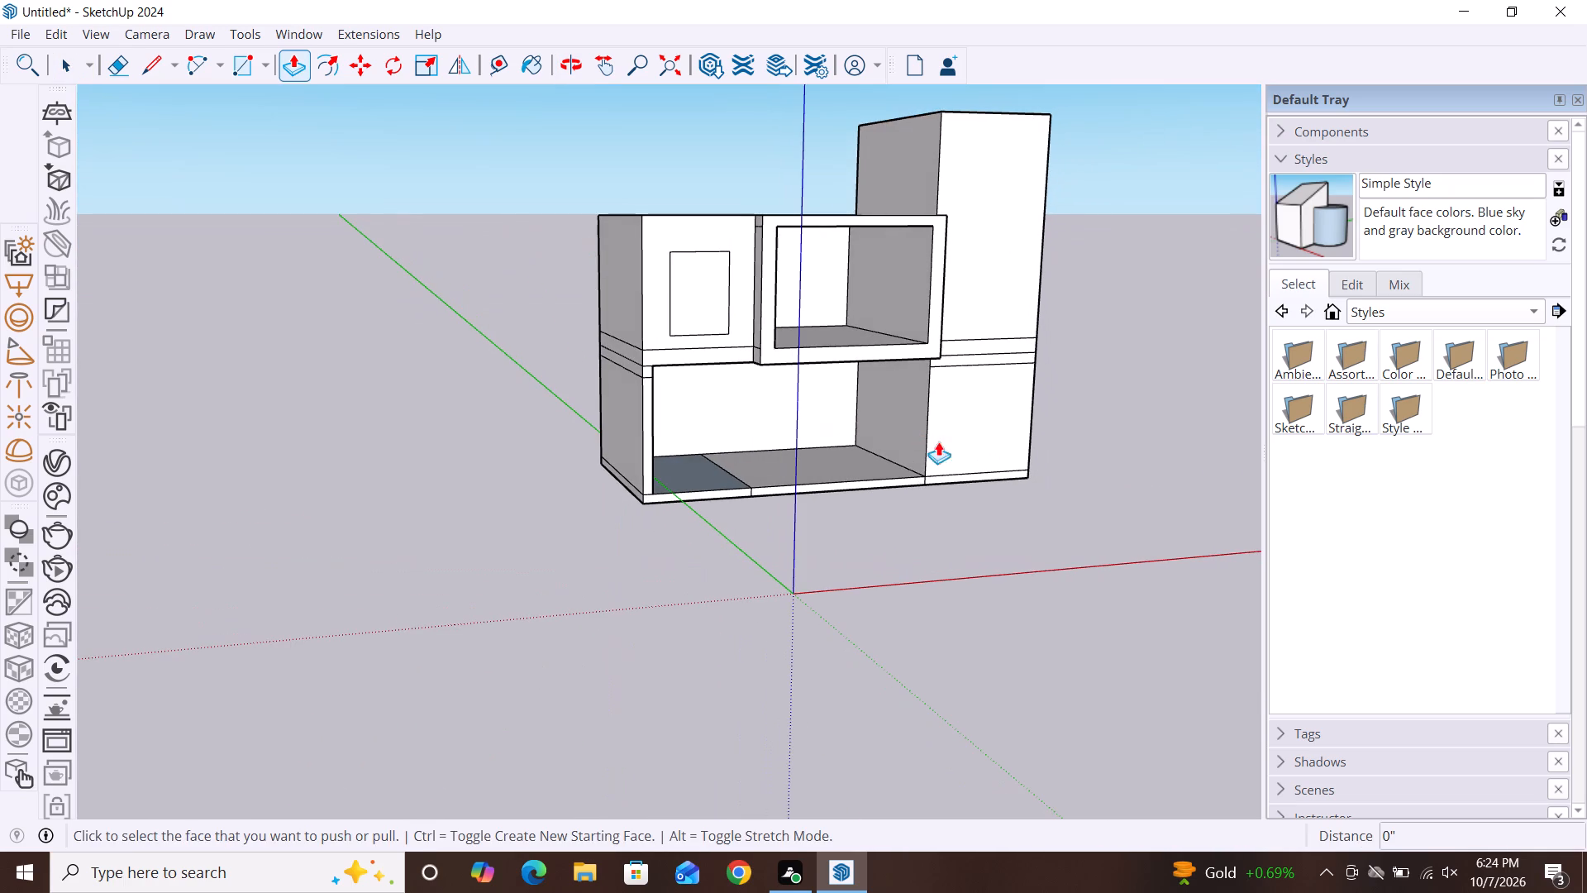
pyautogui.click(771, 342)
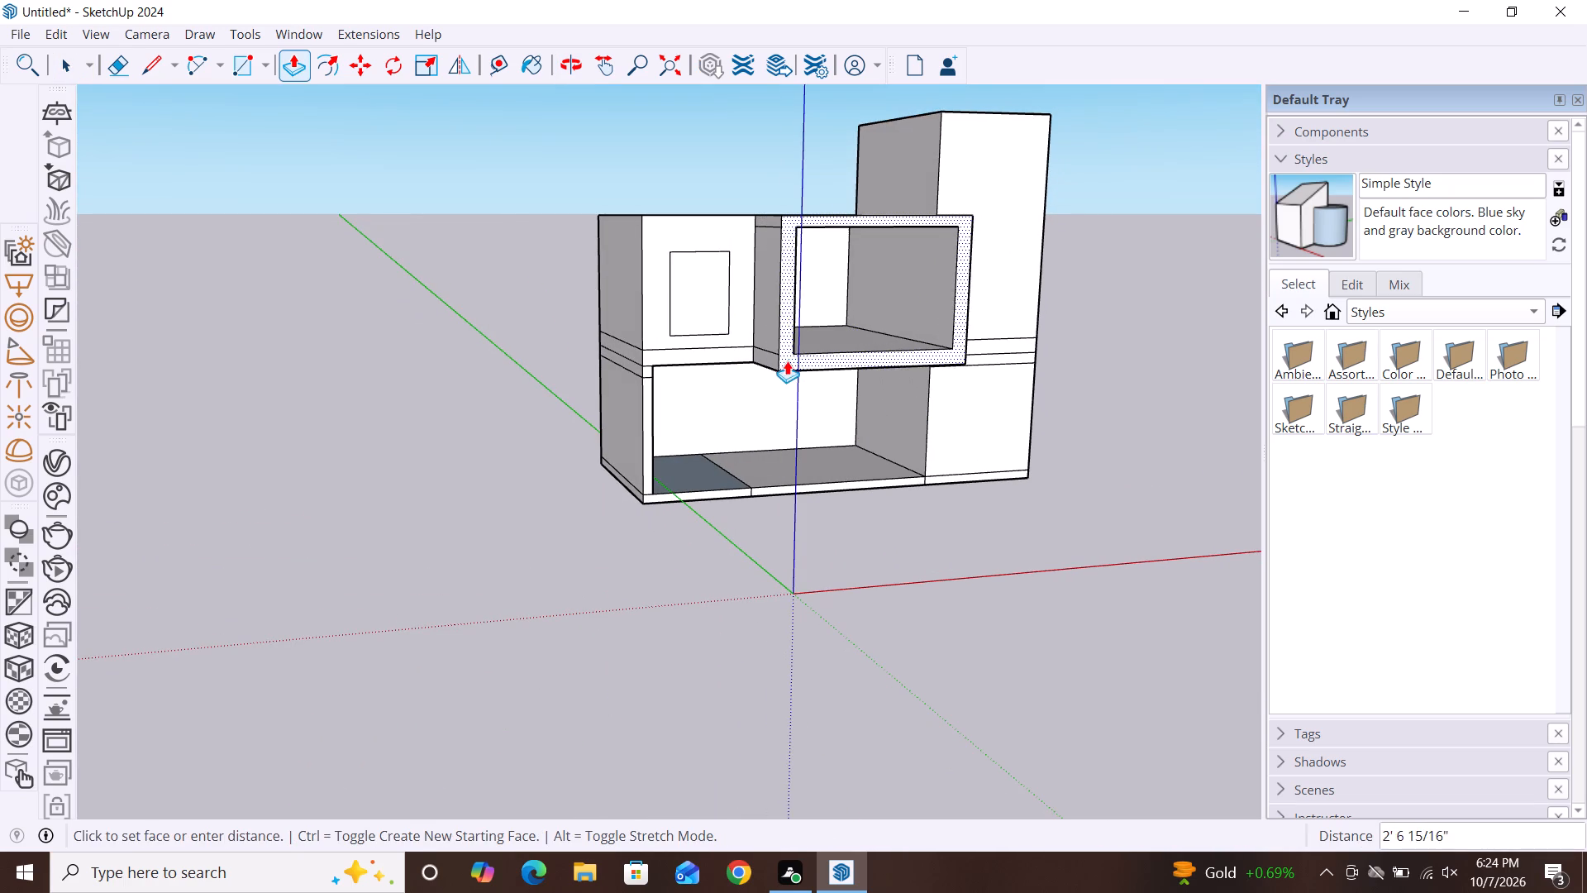
pyautogui.click(774, 356)
pyautogui.press('space')
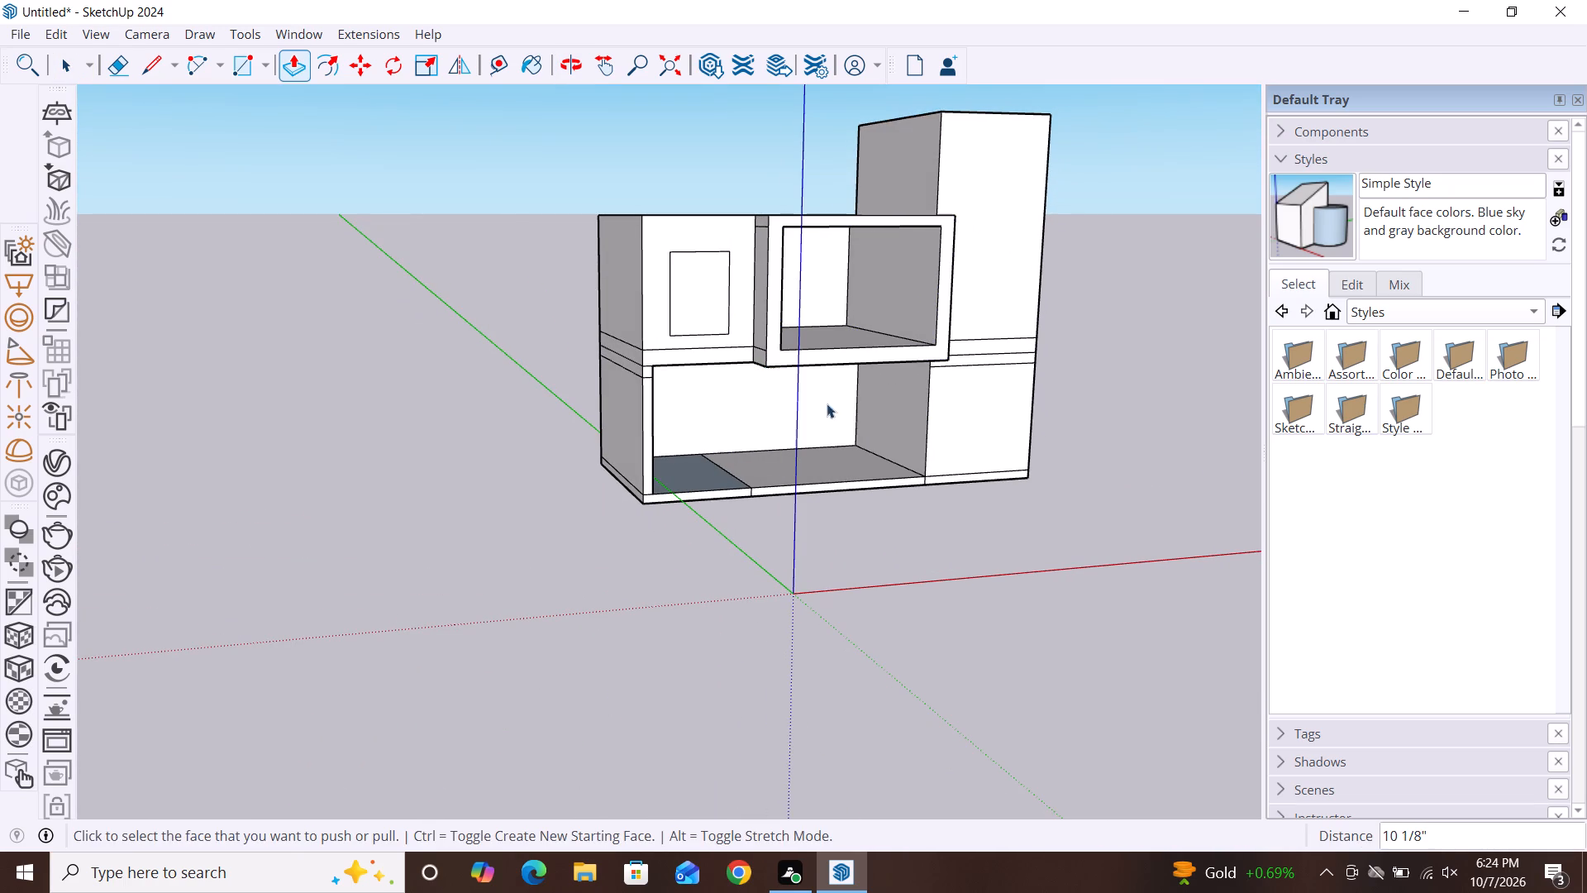
# Delete the horizontal line below the window outline on the upper storey's left front wall.
pyautogui.keyDown('alt'); pyautogui.moveTo(964, 522); pyautogui.dragTo(784, 499, button='middle'); pyautogui.keyUp('alt')
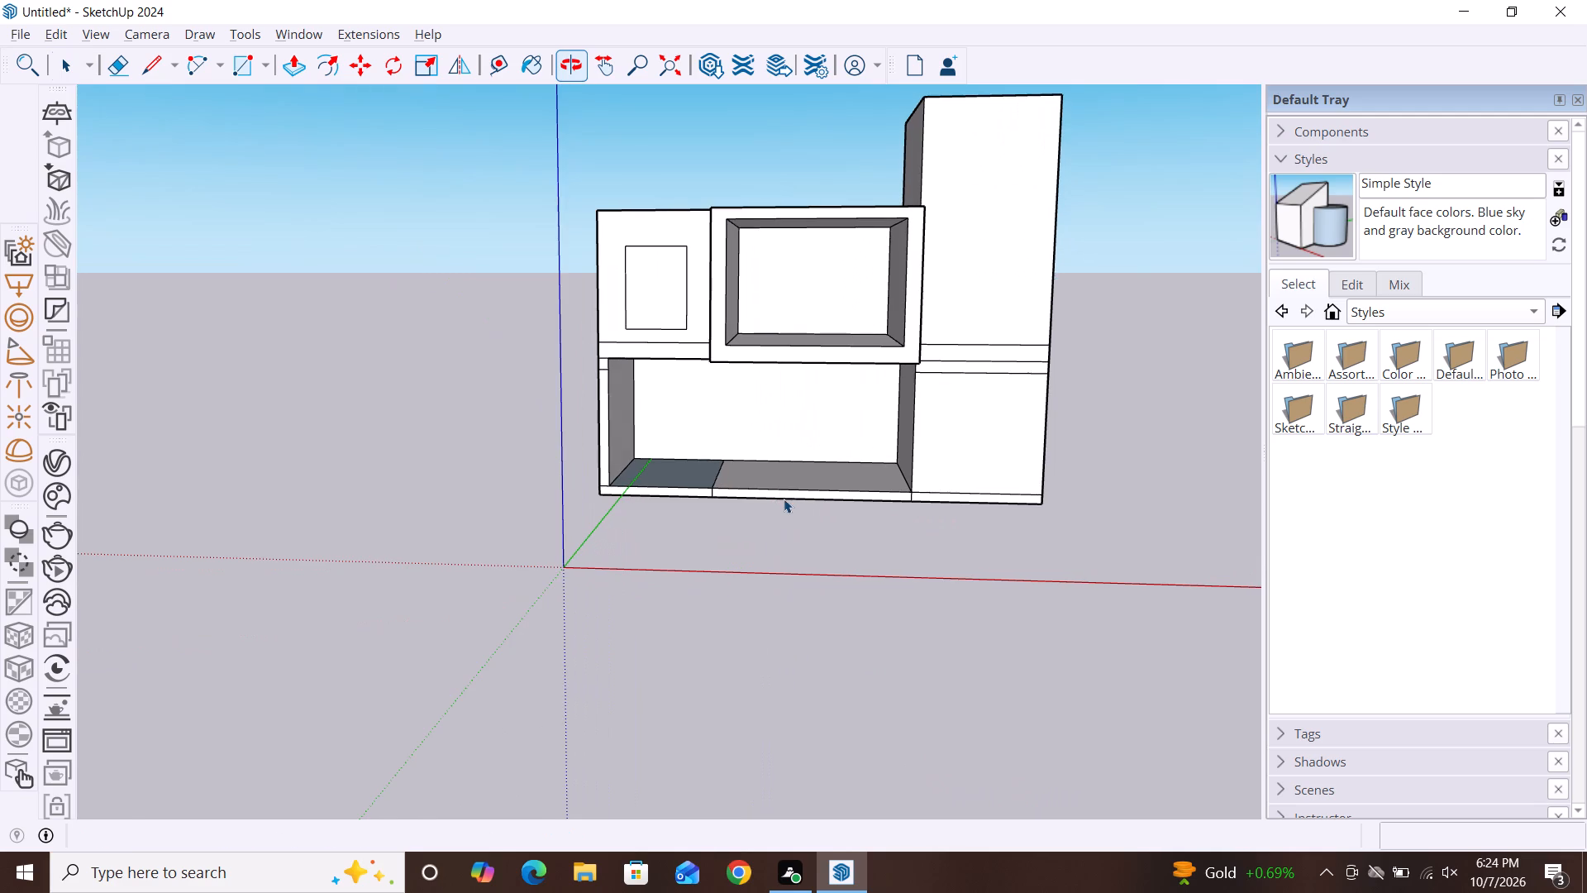
pyautogui.scroll(-2, 816, 469)
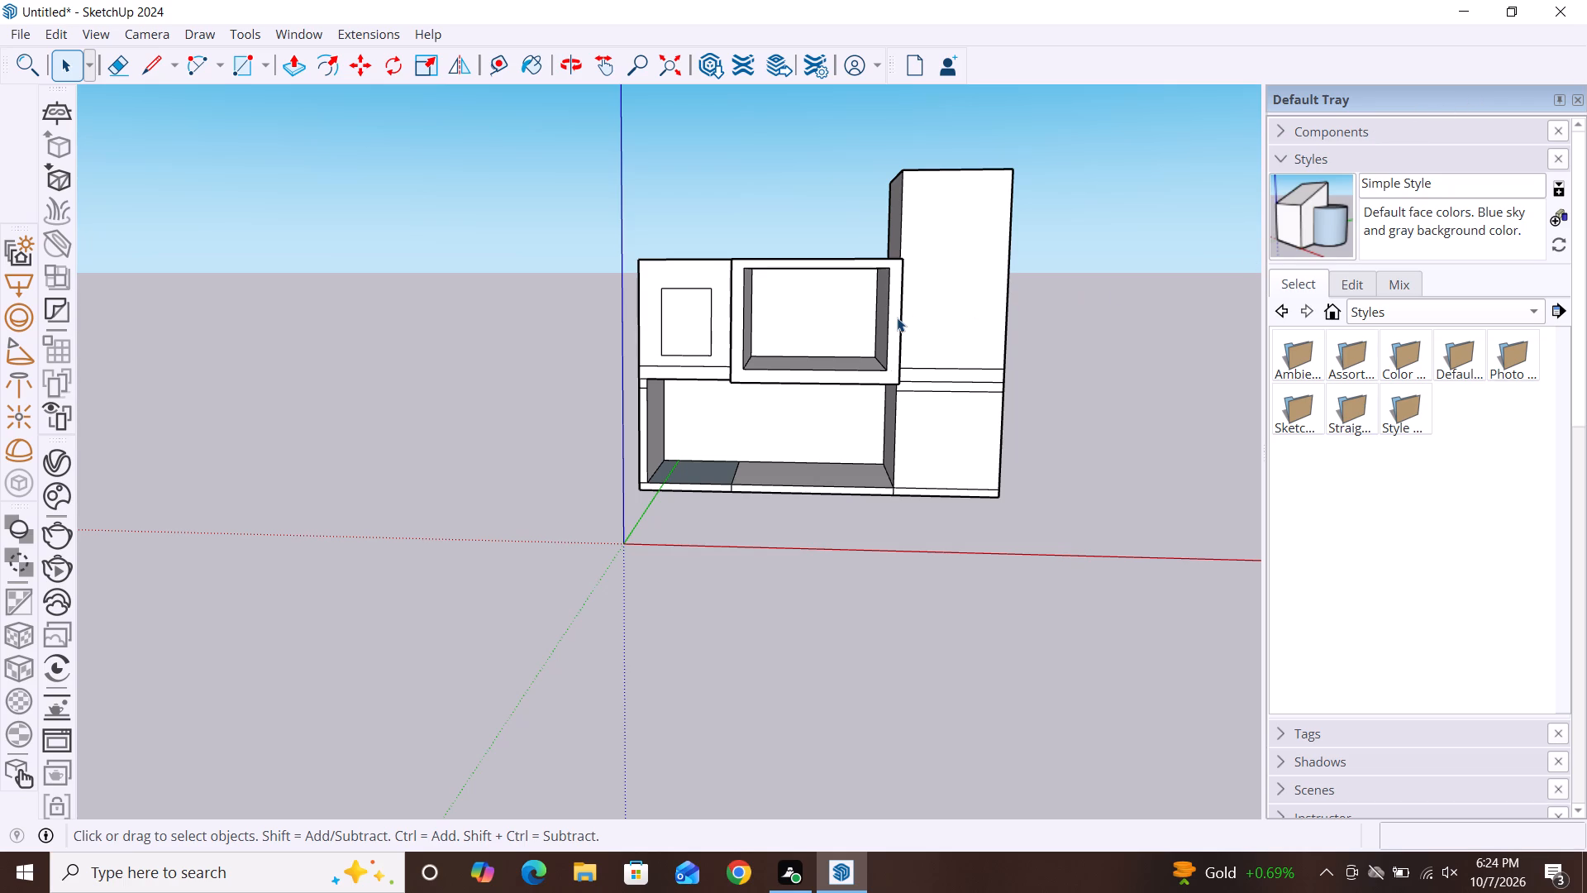
pyautogui.scroll(4, 696, 367)
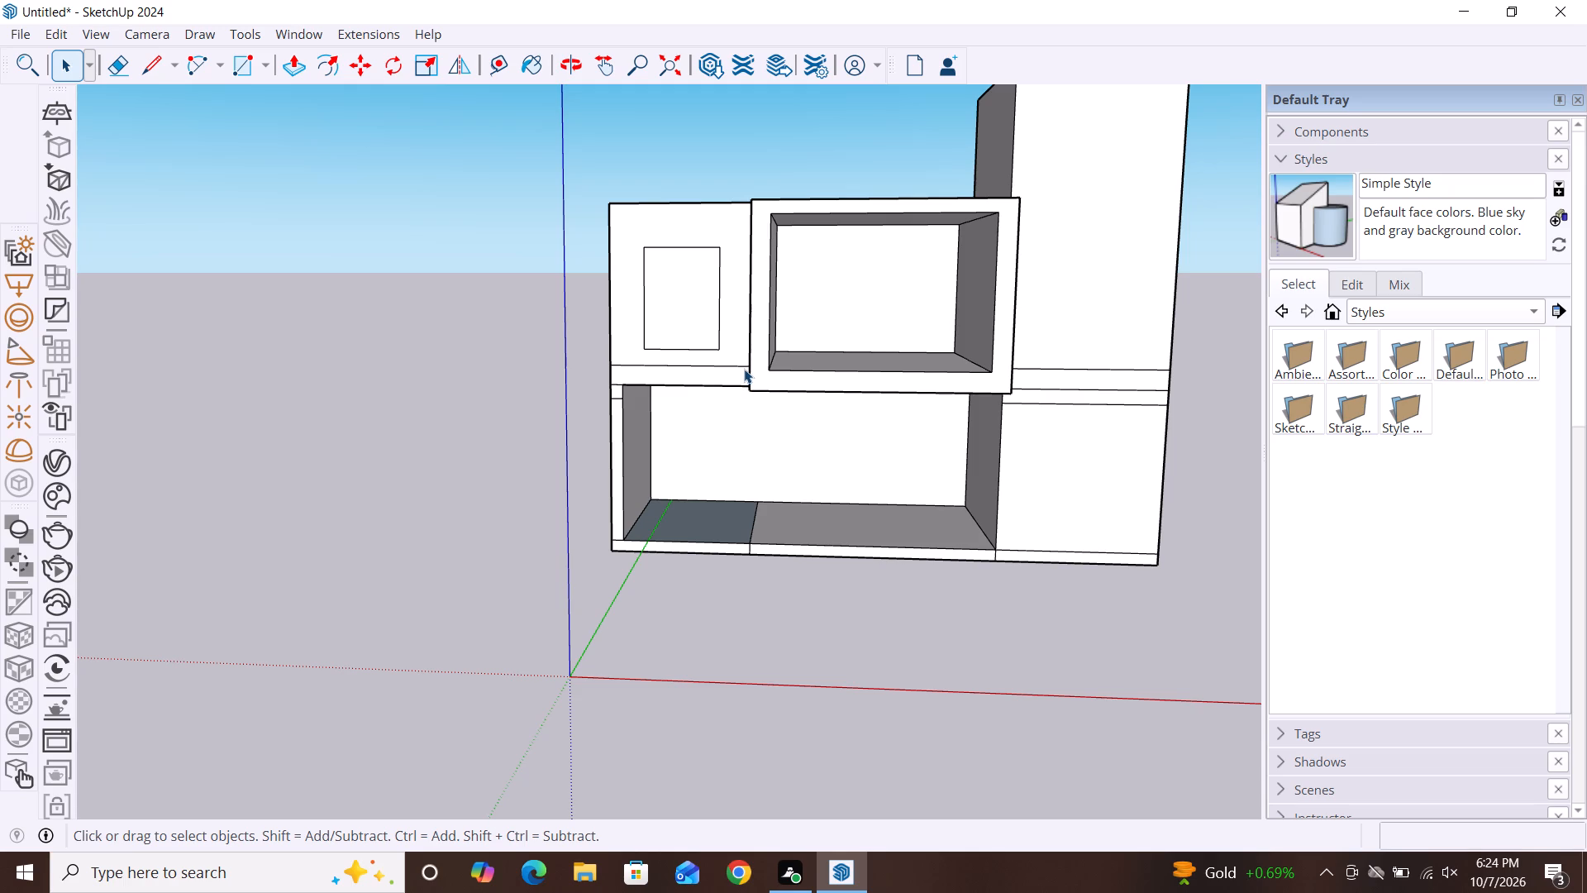
pyautogui.click(731, 362)
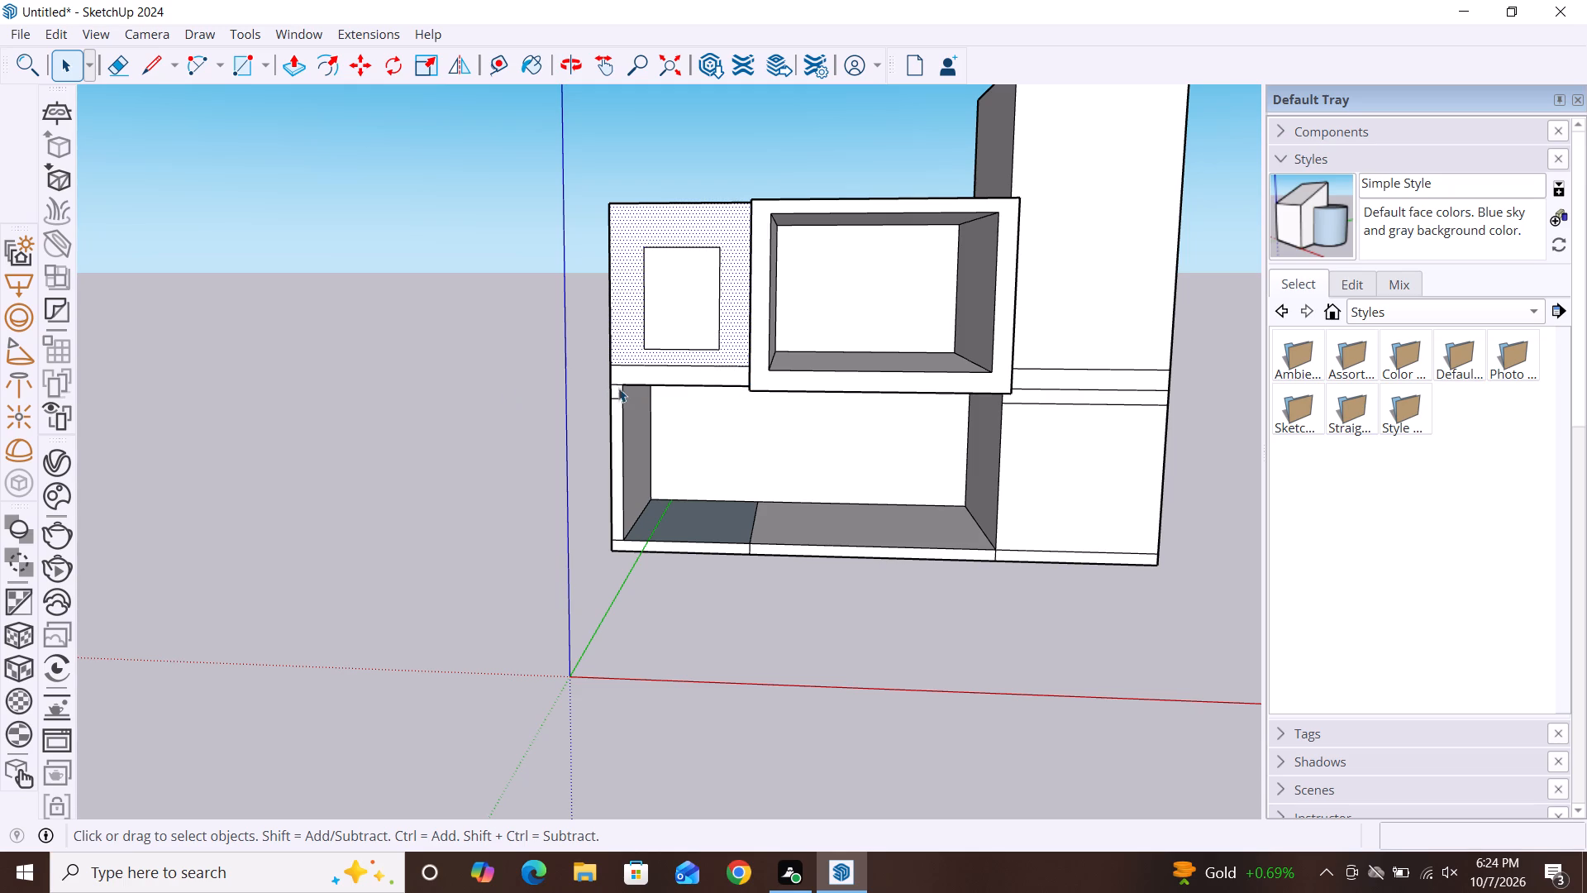
pyautogui.click(656, 362)
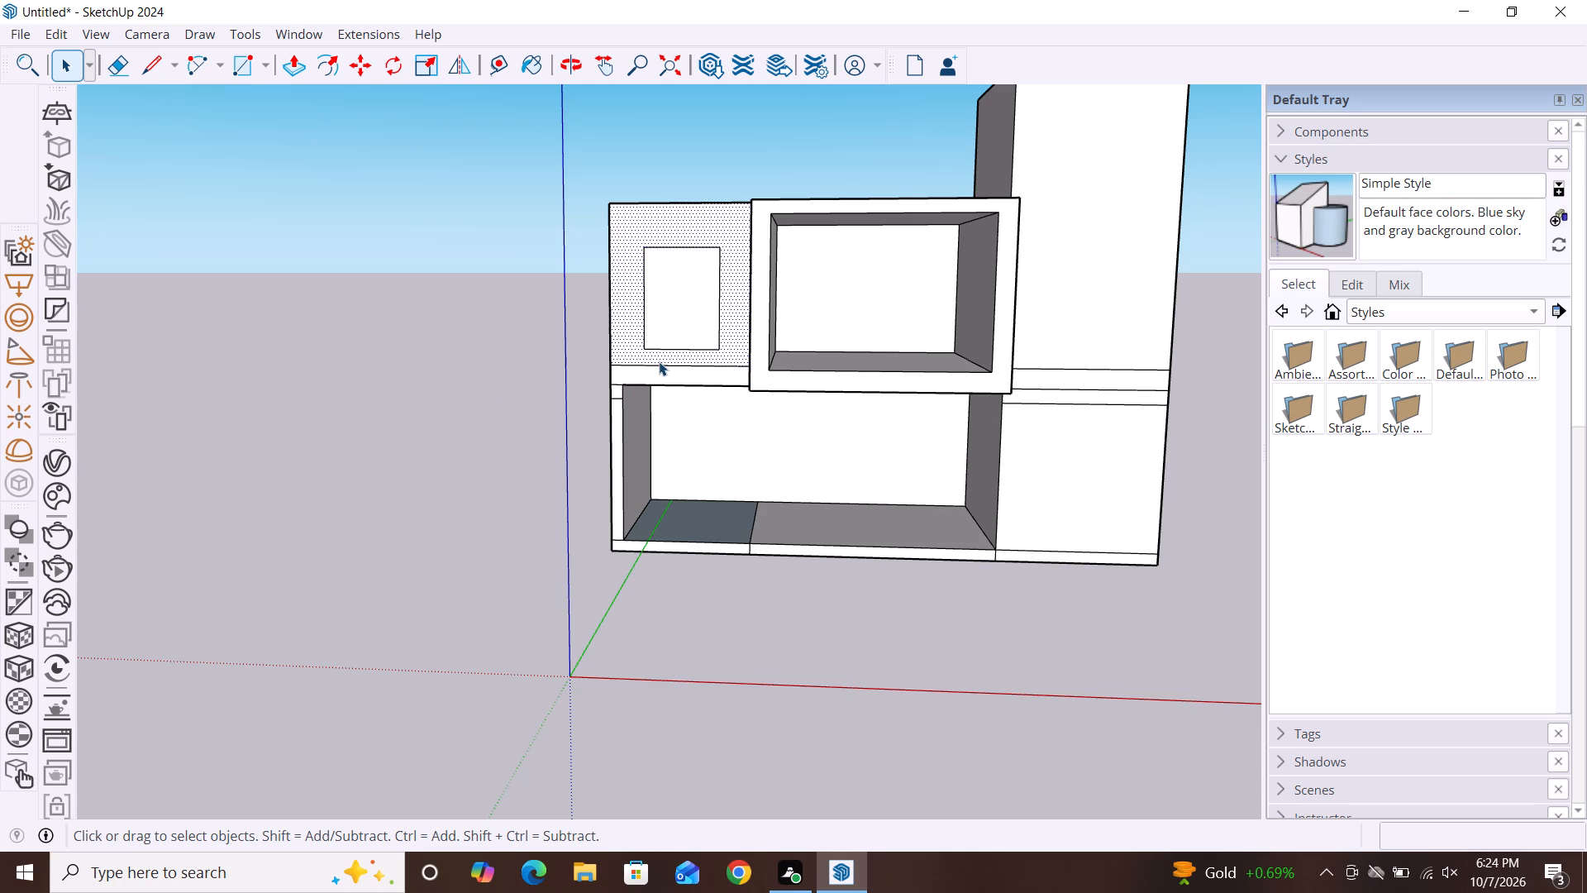
pyautogui.click(659, 361)
pyautogui.scroll(5, 670, 375)
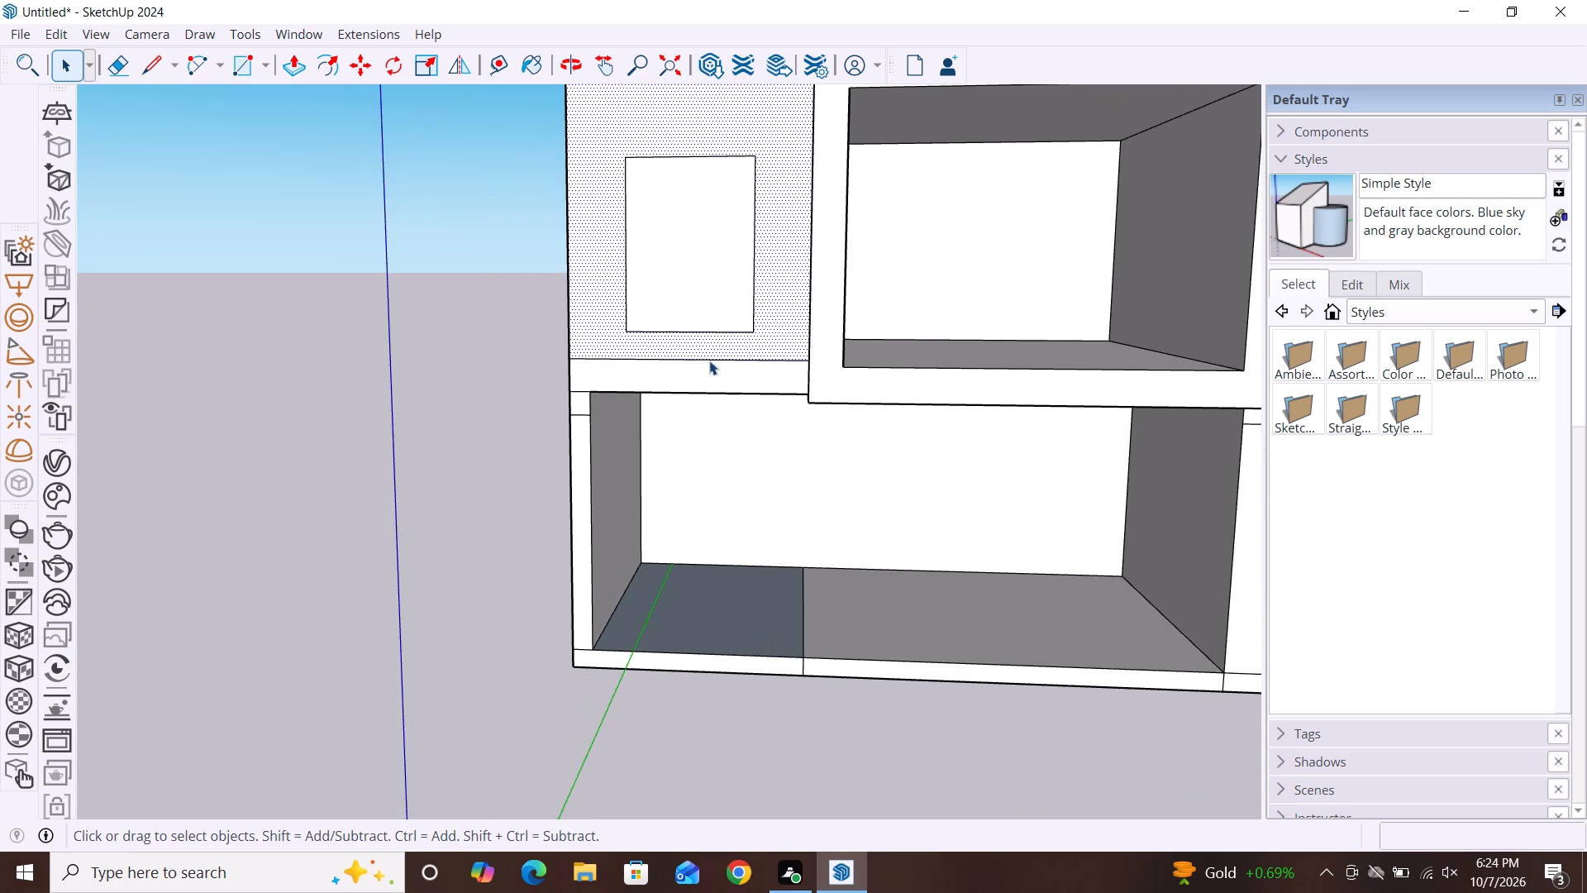
pyautogui.click(713, 358)
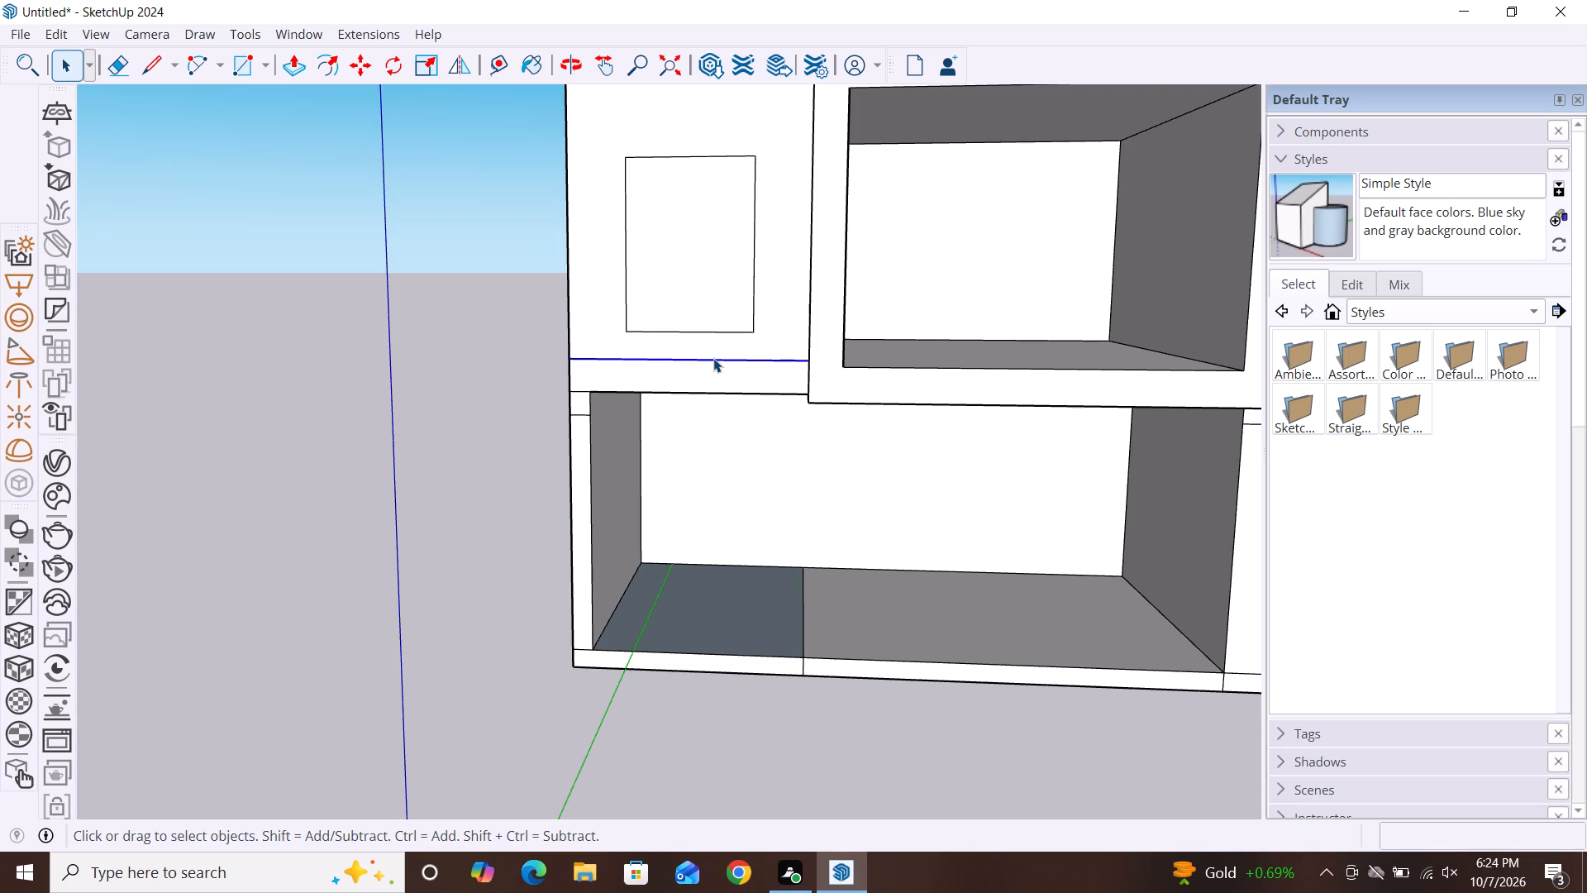
pyautogui.press('Delete')
# Delete the three horizontal lines crossing the right-hand tower's front face between the lower and upper storeys.
pyautogui.scroll(-3, 433, 349)
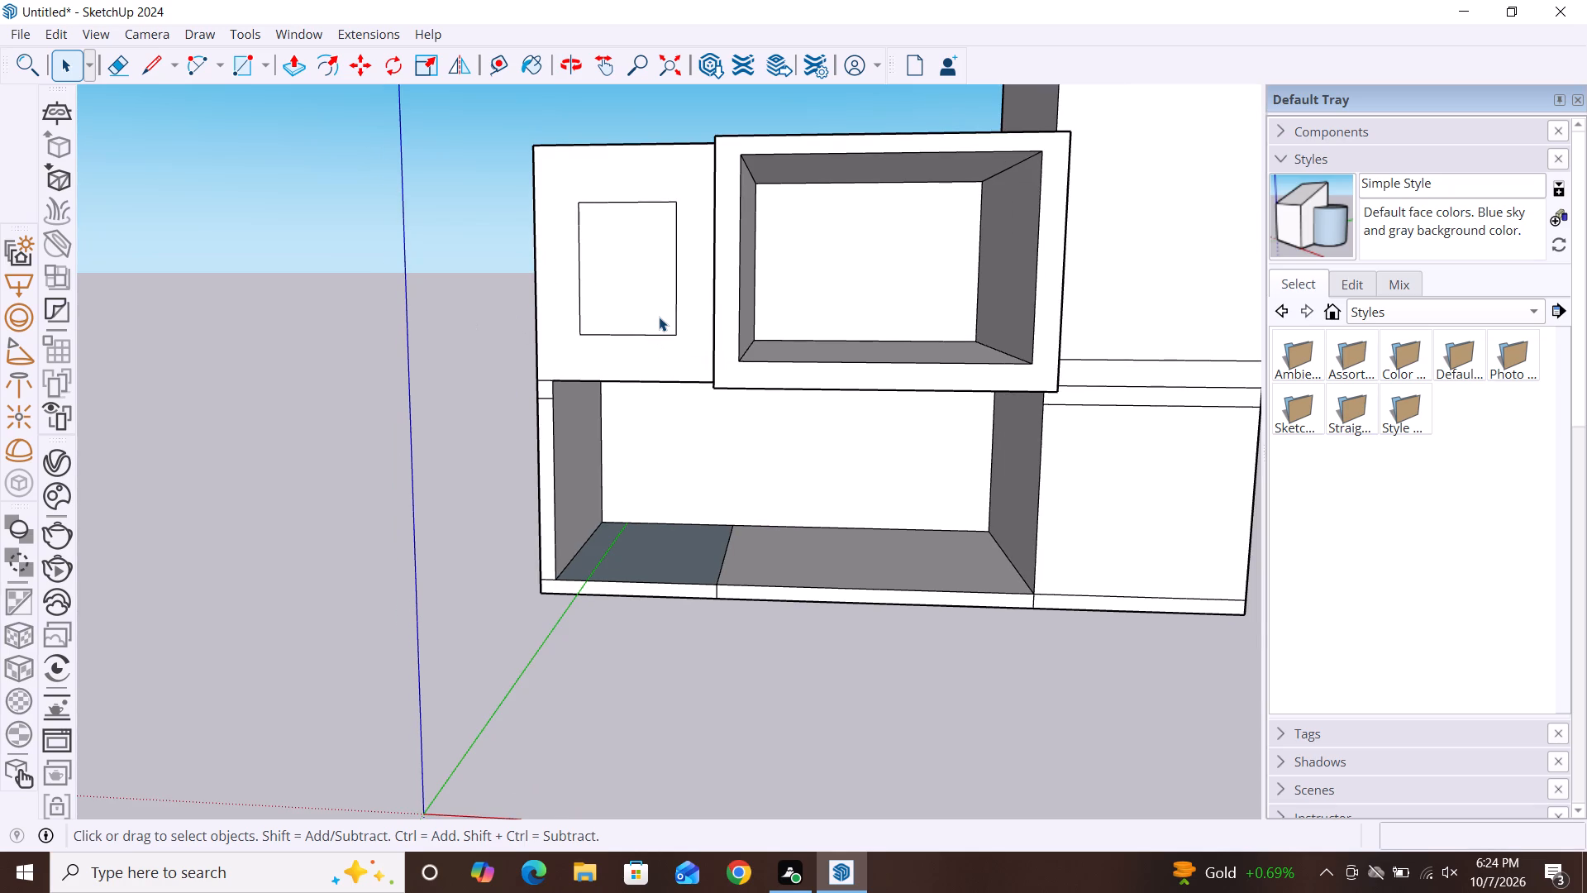
pyautogui.scroll(-4, 936, 257)
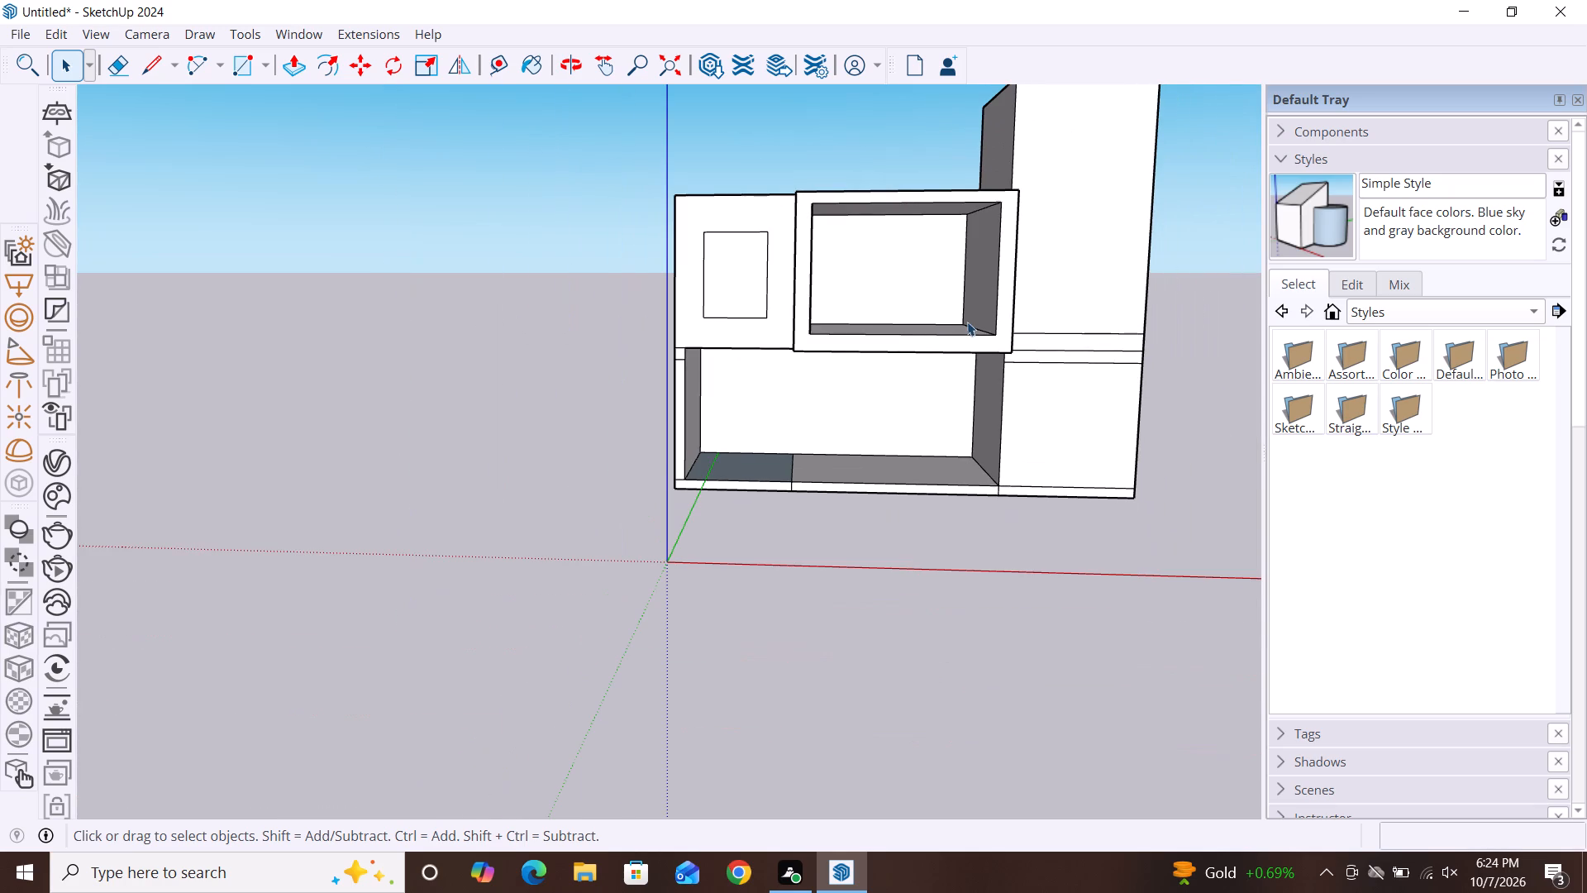
pyautogui.scroll(5, 1070, 361)
pyautogui.scroll(3, 1065, 255)
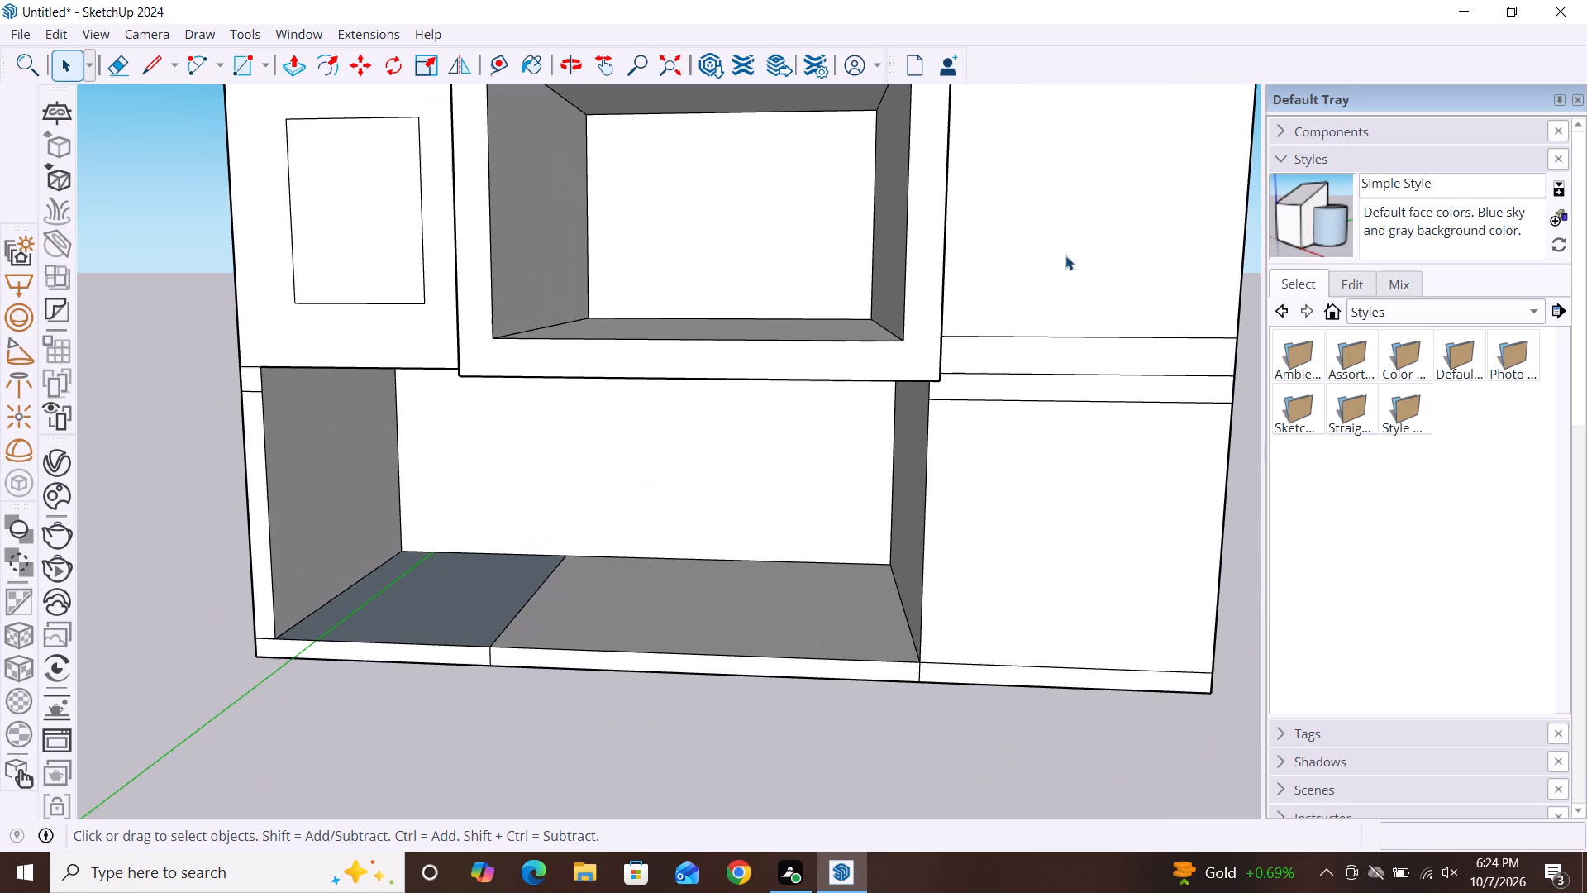
pyautogui.click(1053, 337)
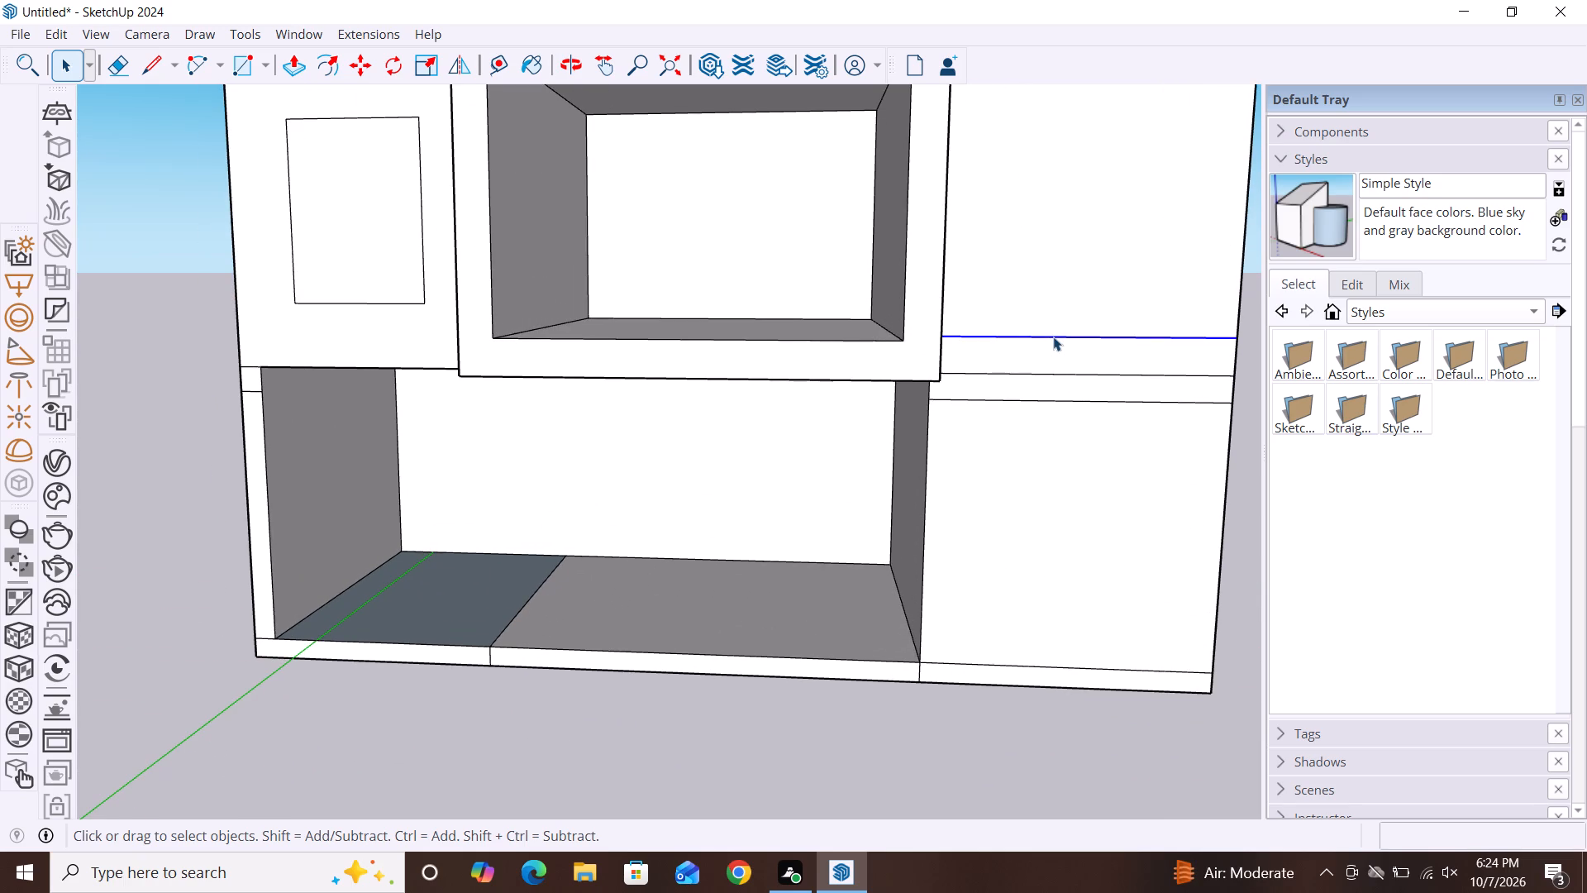
pyautogui.press('Delete')
pyautogui.click(1056, 373)
pyautogui.press('Delete')
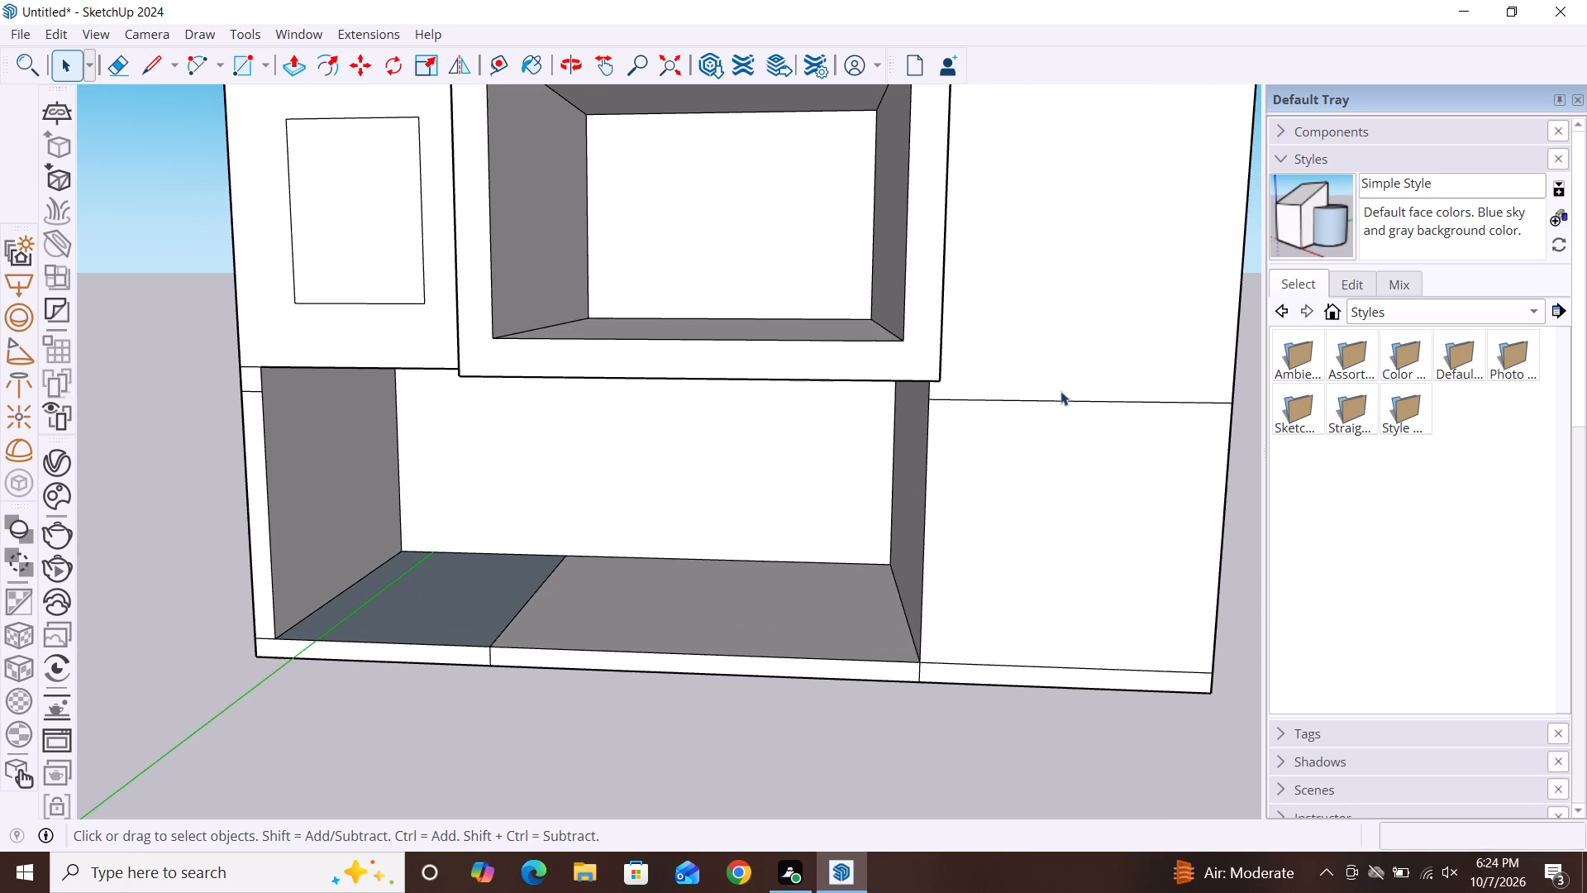
pyautogui.click(1065, 399)
pyautogui.press('Delete')
# Copy the lower recess's back-left vertical edge about 6' 9 1/8" along the back wall and divide the span into three equal parts.
pyautogui.scroll(-8, 784, 399)
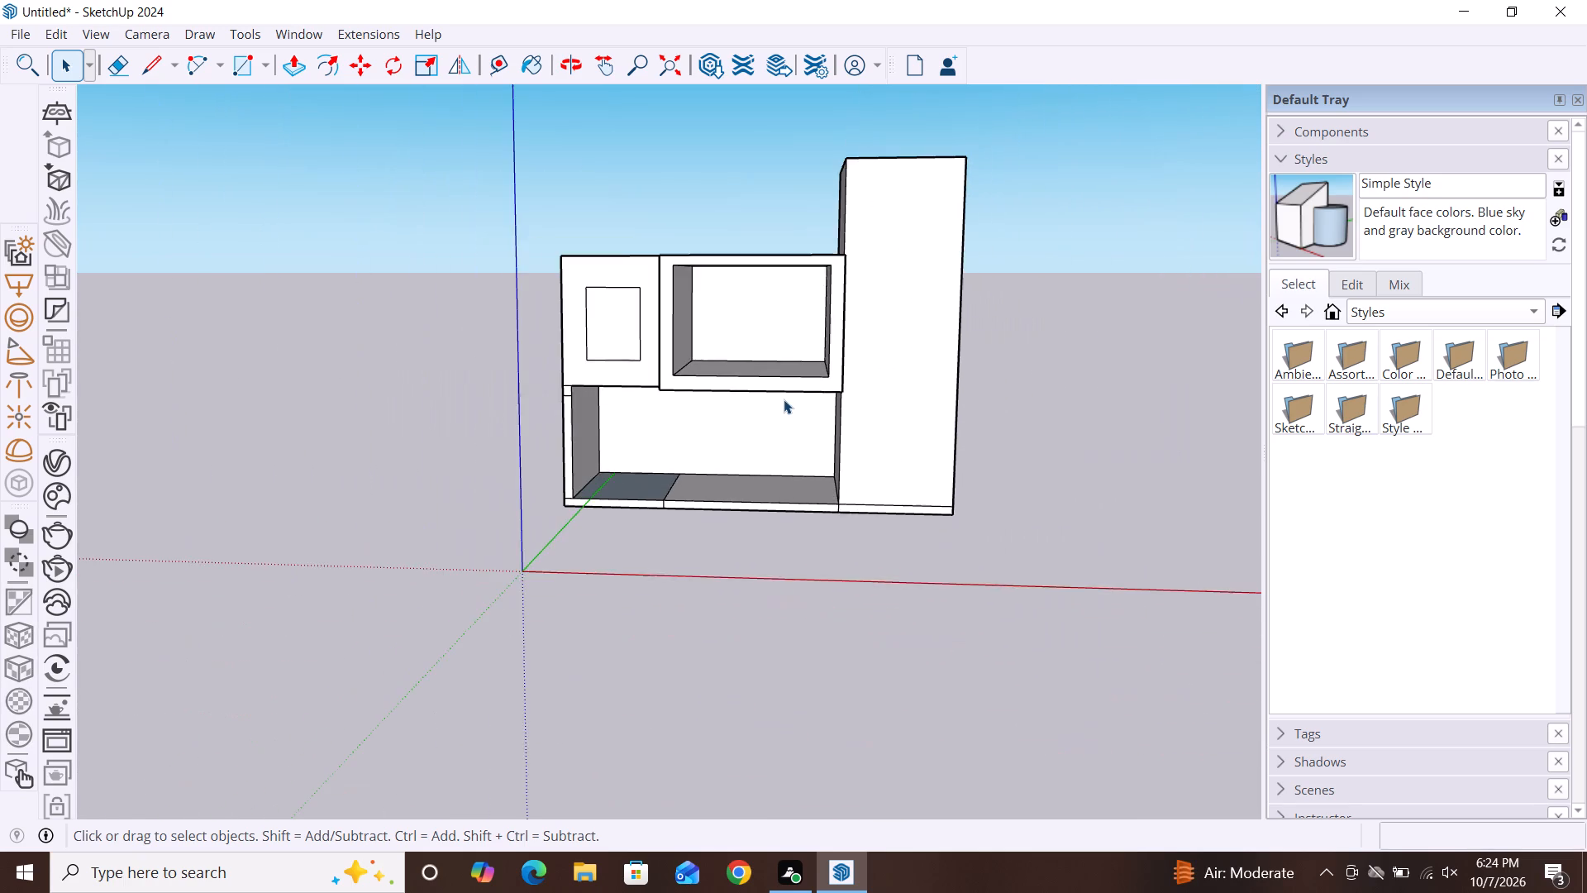
pyautogui.scroll(-2, 1088, 528)
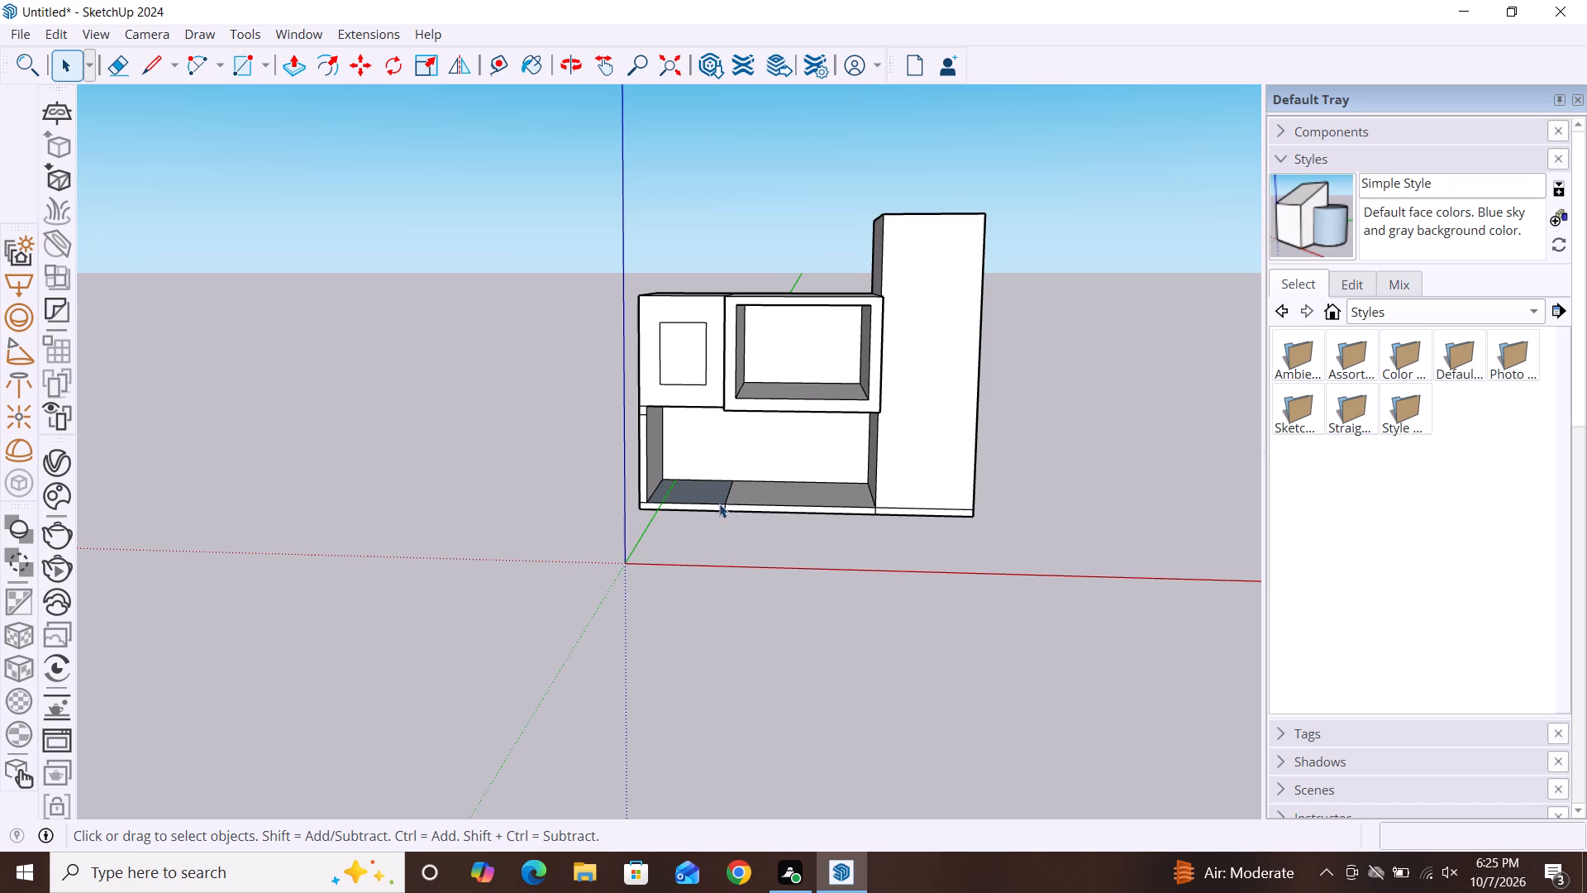
pyautogui.moveTo(719, 569); pyautogui.dragTo(793, 611, button='middle')
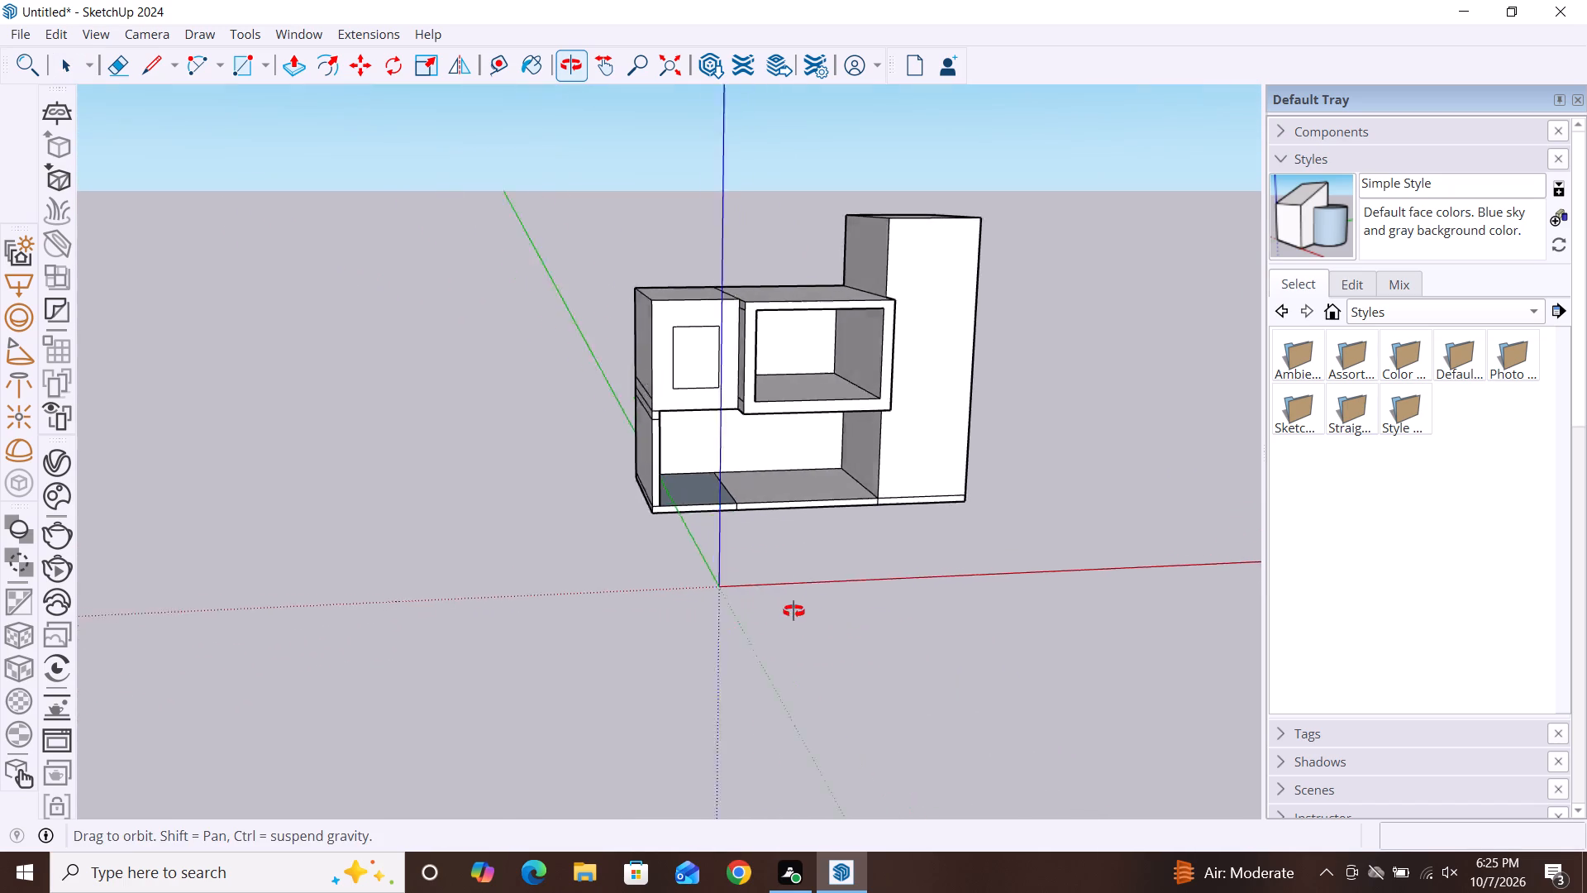
pyautogui.moveTo(793, 611); pyautogui.dragTo(784, 613, button='middle')
pyautogui.moveTo(689, 421); pyautogui.dragTo(700, 383, button='middle')
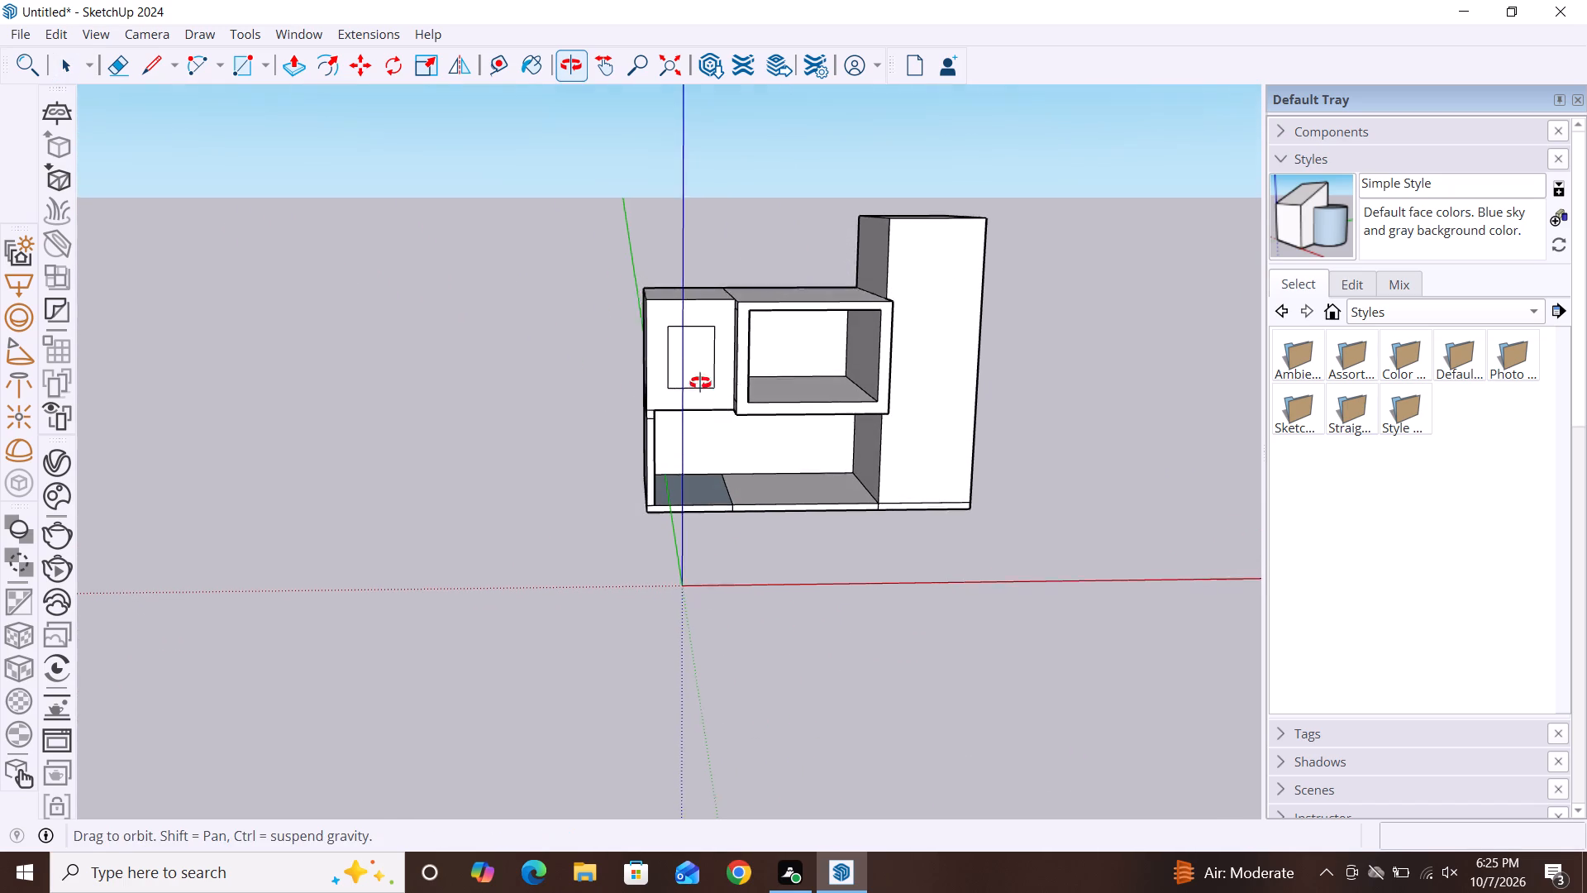
pyautogui.moveTo(700, 383); pyautogui.dragTo(621, 346, button='middle')
pyautogui.scroll(4, 666, 396)
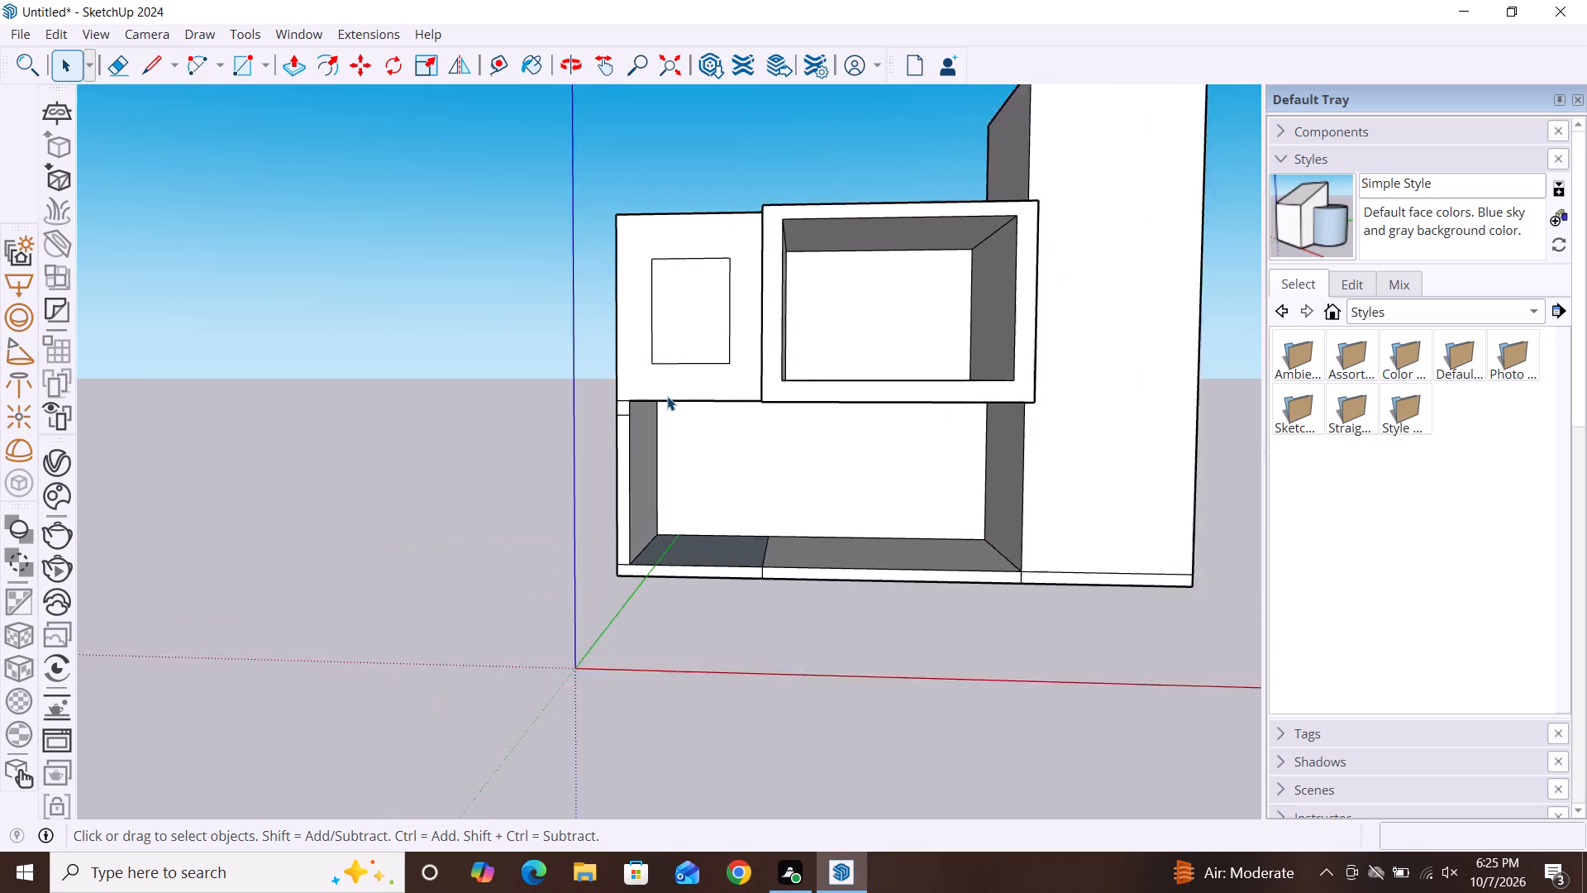
pyautogui.scroll(2, 667, 396)
pyautogui.scroll(5, 671, 488)
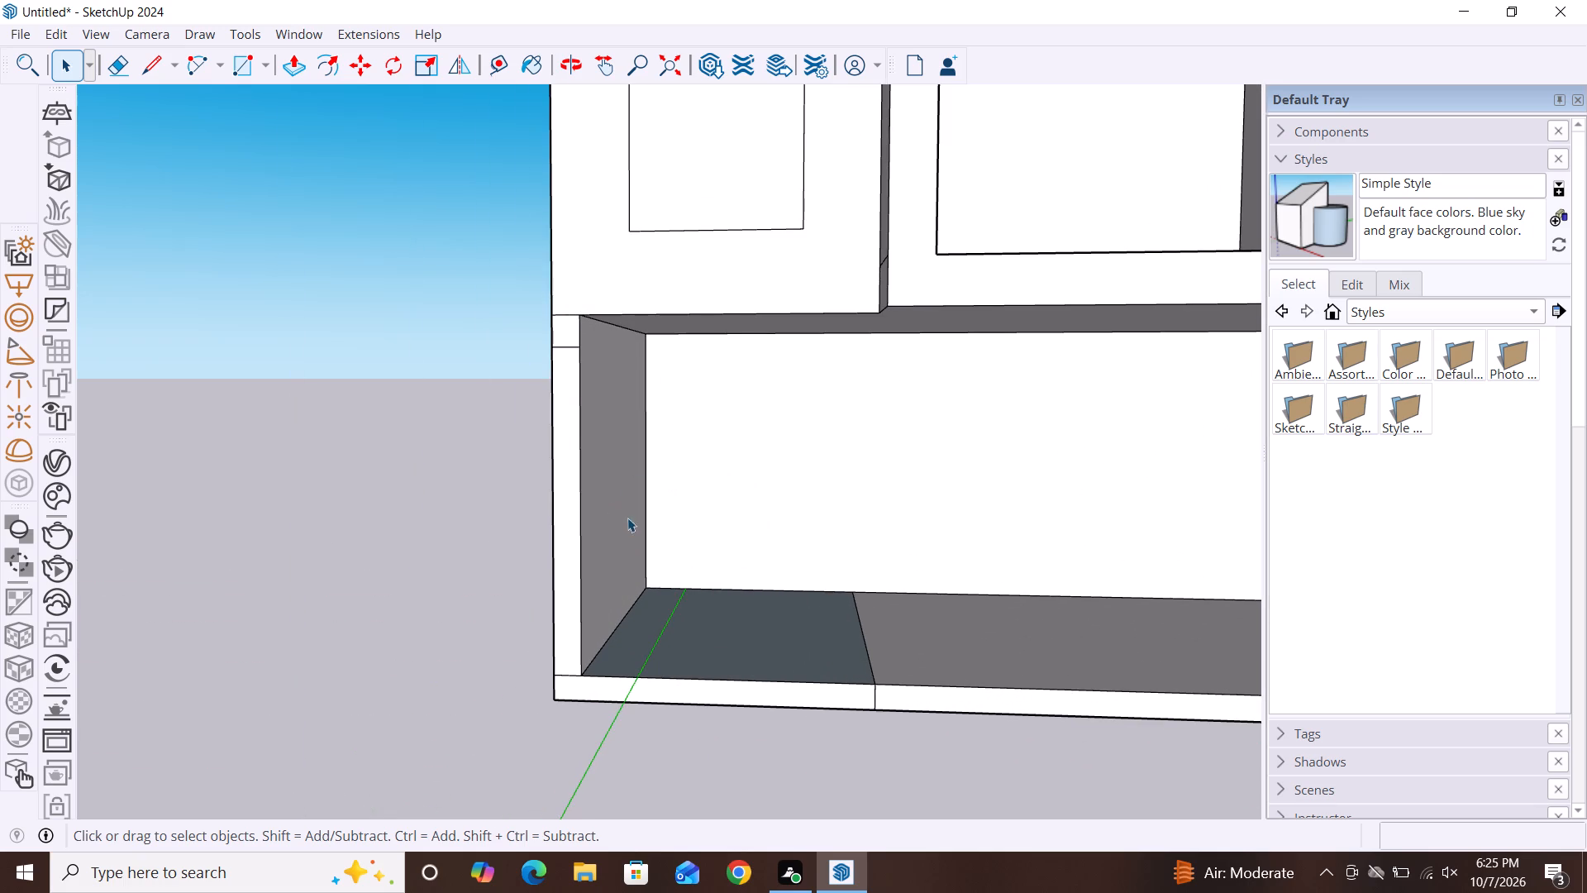
pyautogui.click(645, 564)
pyautogui.press('m')
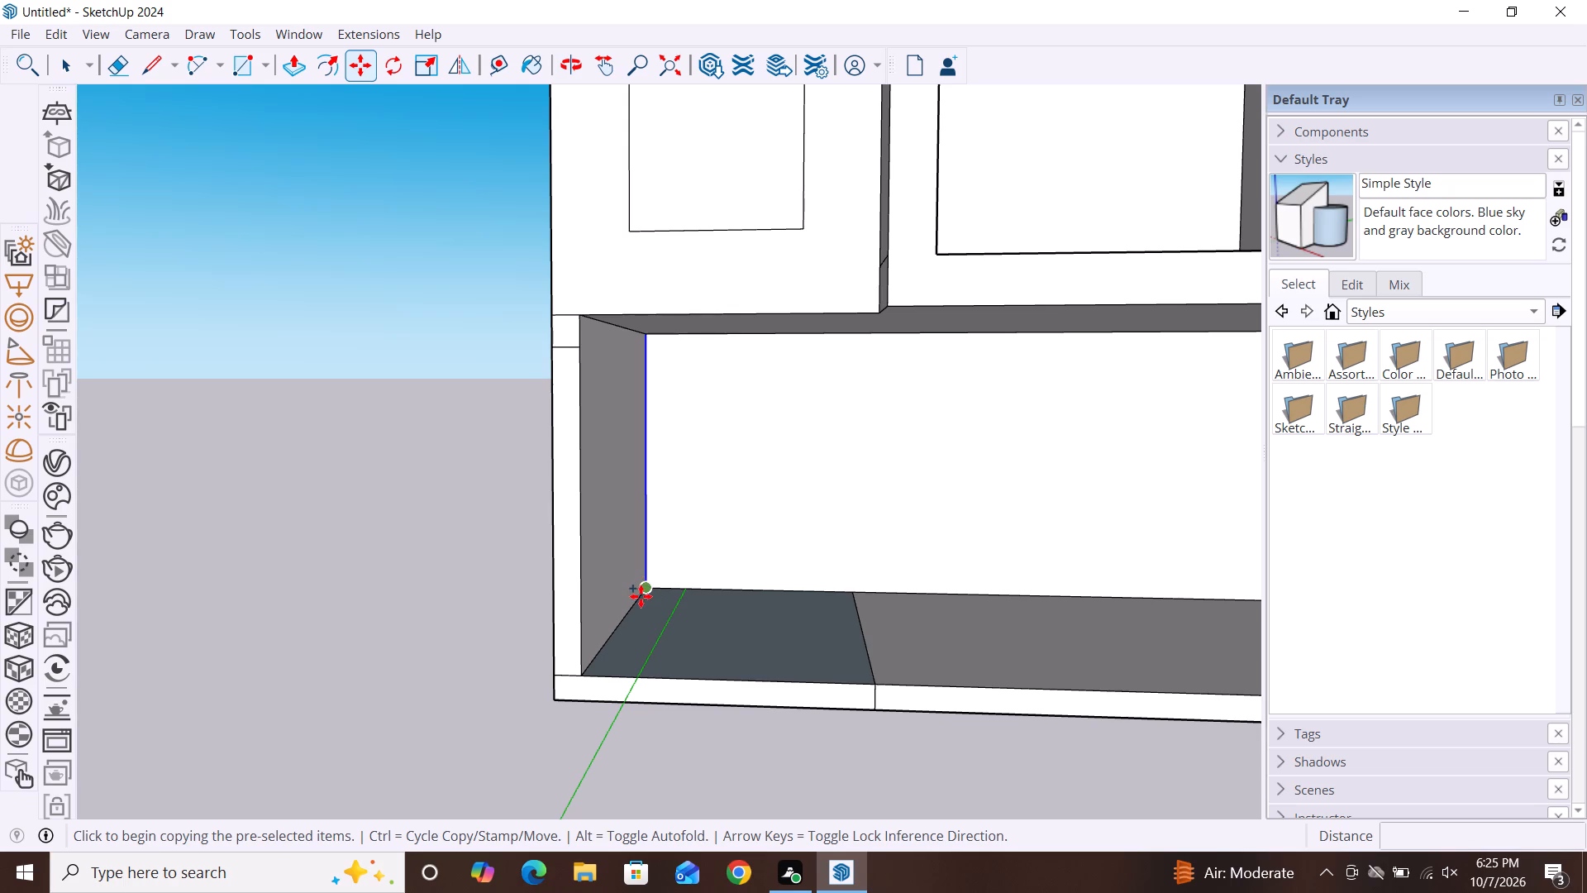
pyautogui.click(652, 593)
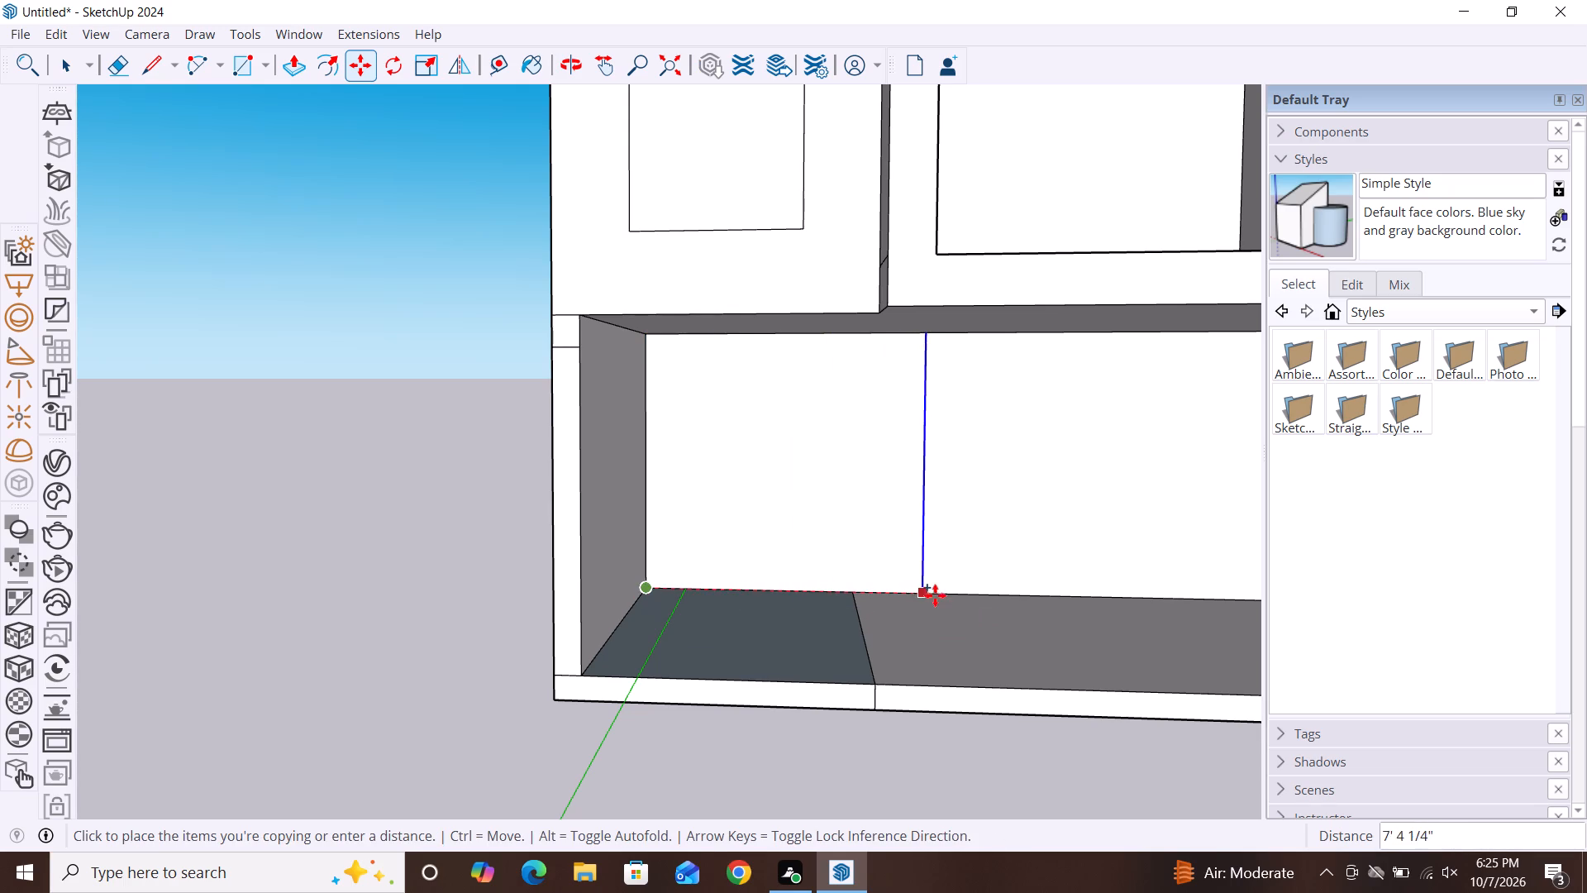
pyautogui.scroll(-3, 832, 550)
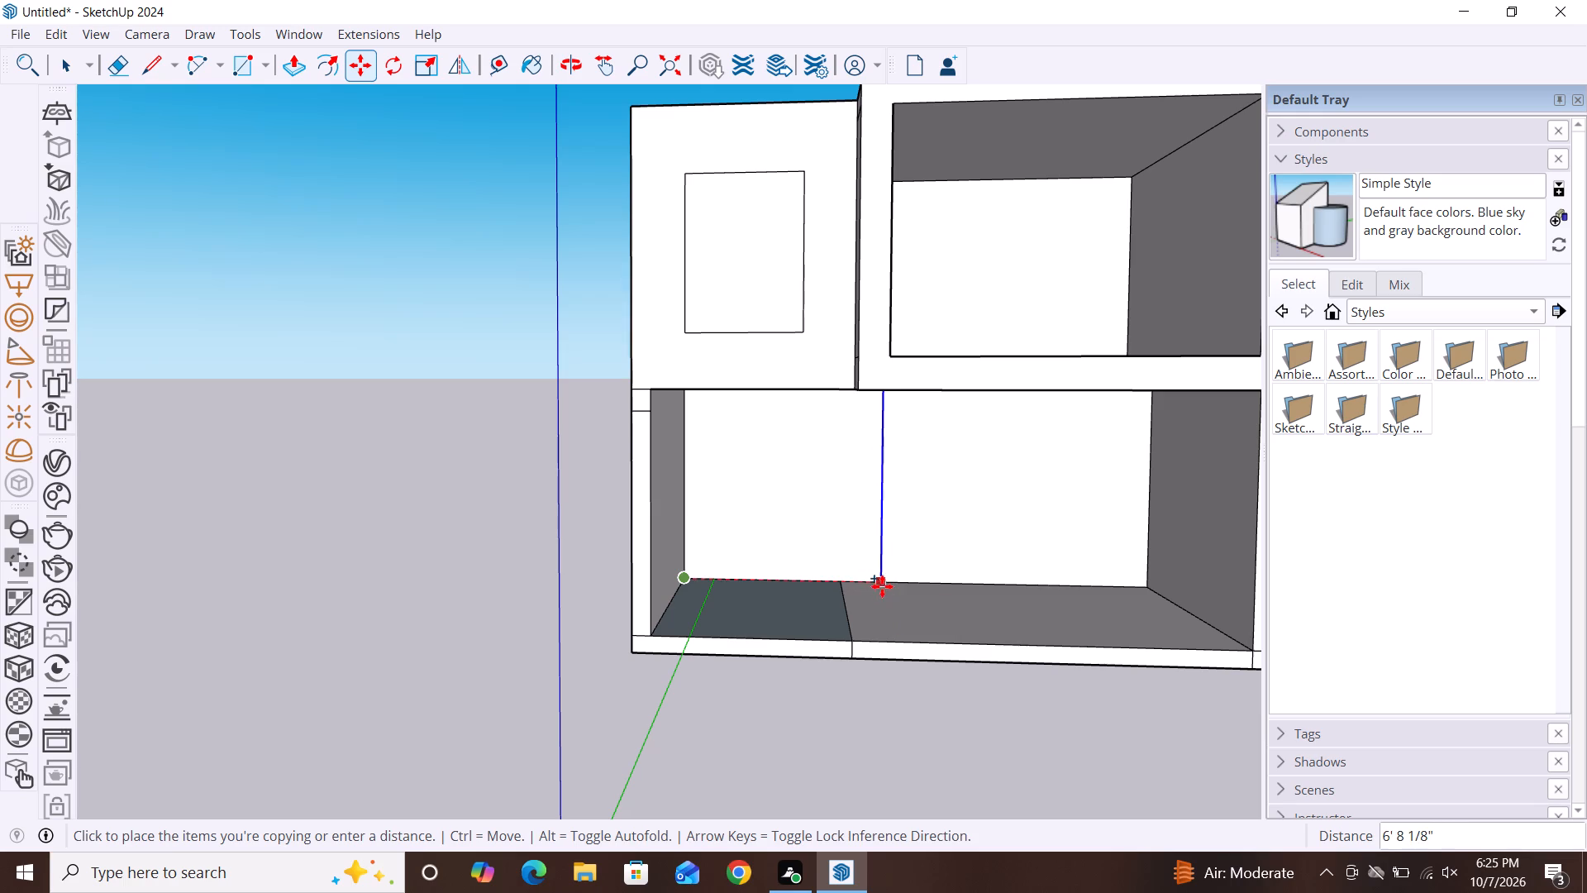
pyautogui.click(884, 587)
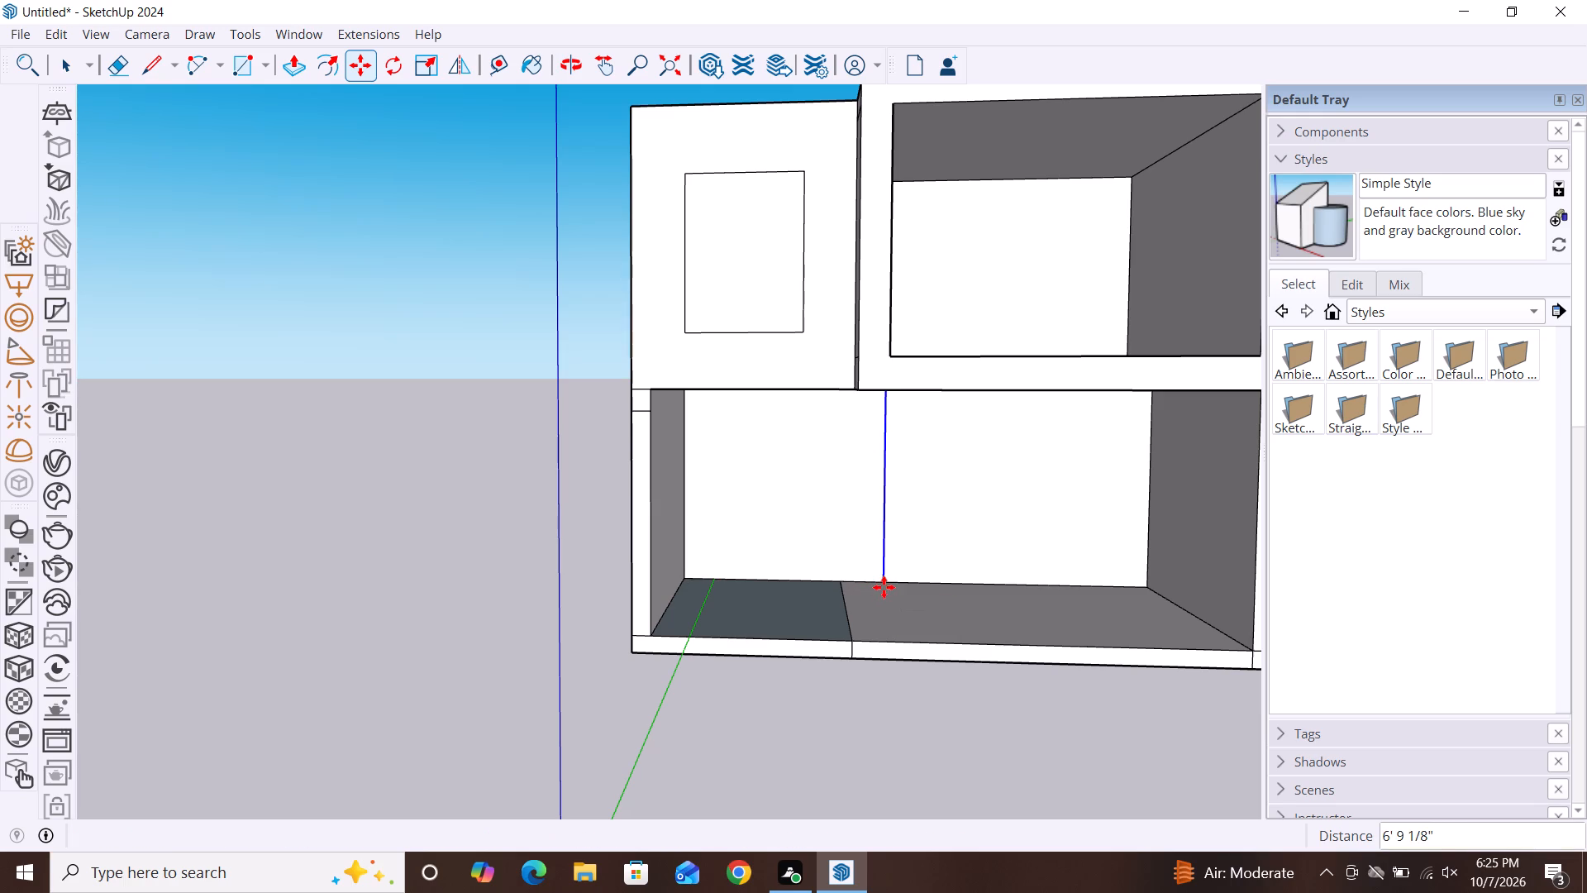
pyautogui.press('/')
pyautogui.press('3')
pyautogui.press('Return')
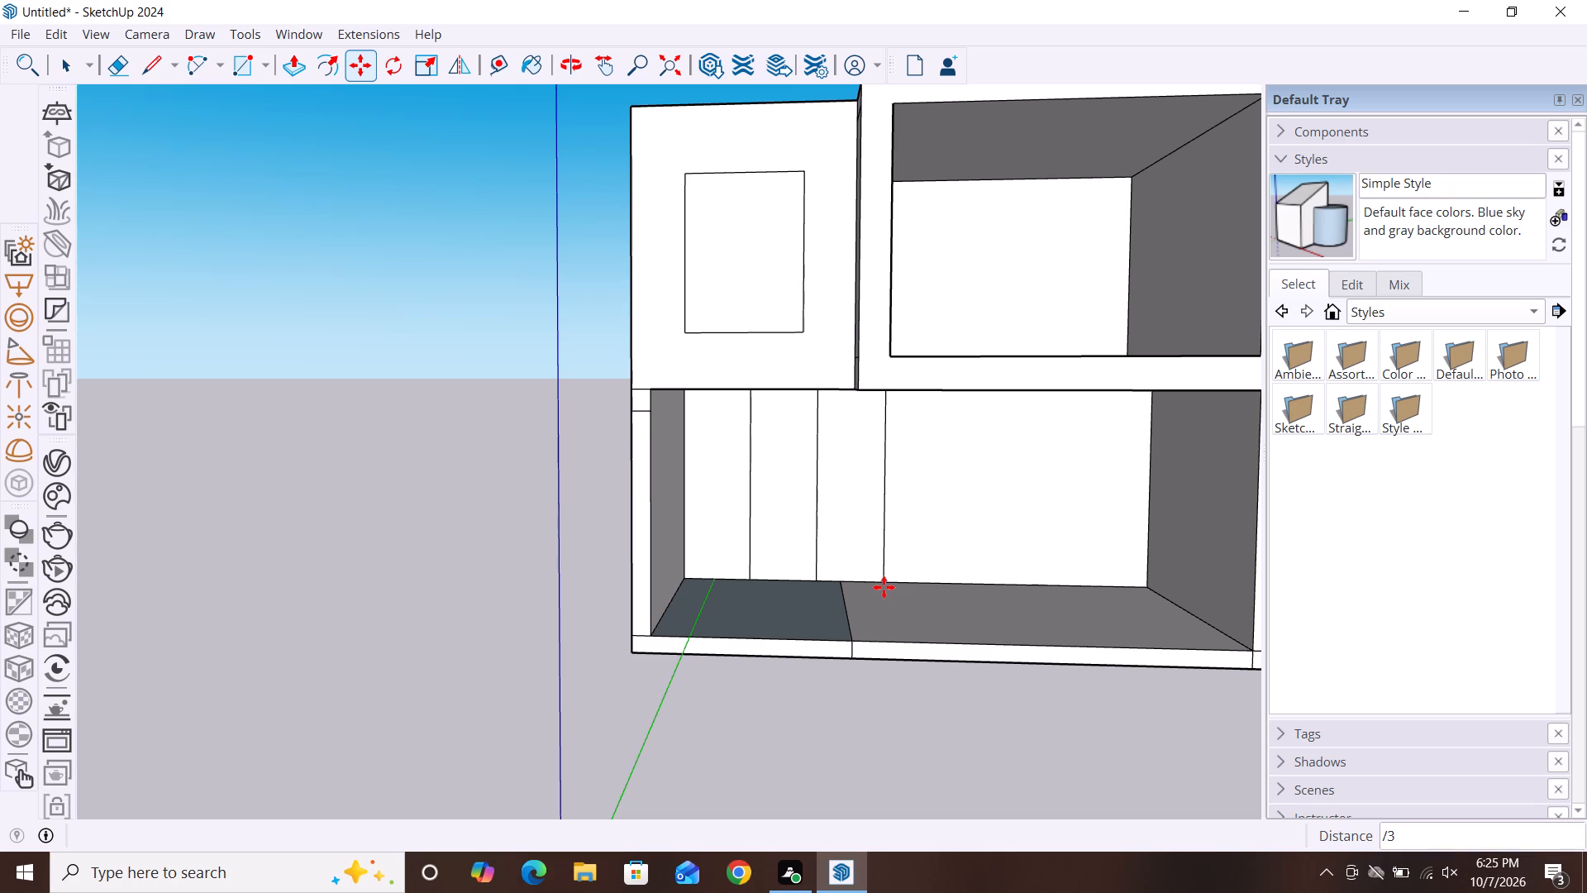
pyautogui.press('space')
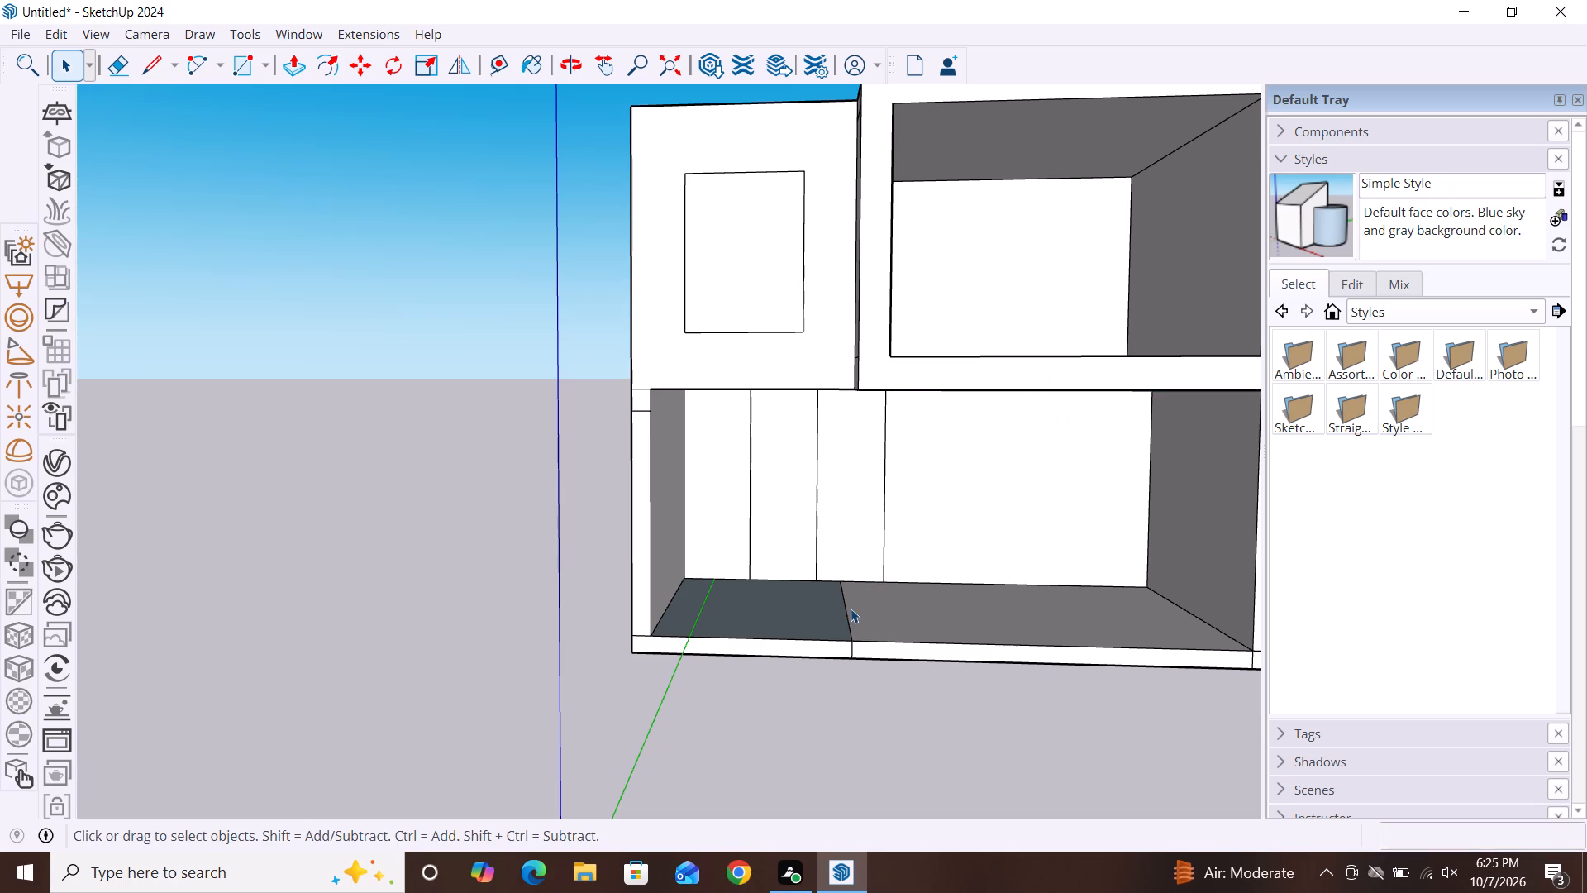
# Draw a square of about 10 7/16" on the underside of the upper storey, near the projecting frame's front left corner.
pyautogui.scroll(-2, 717, 568)
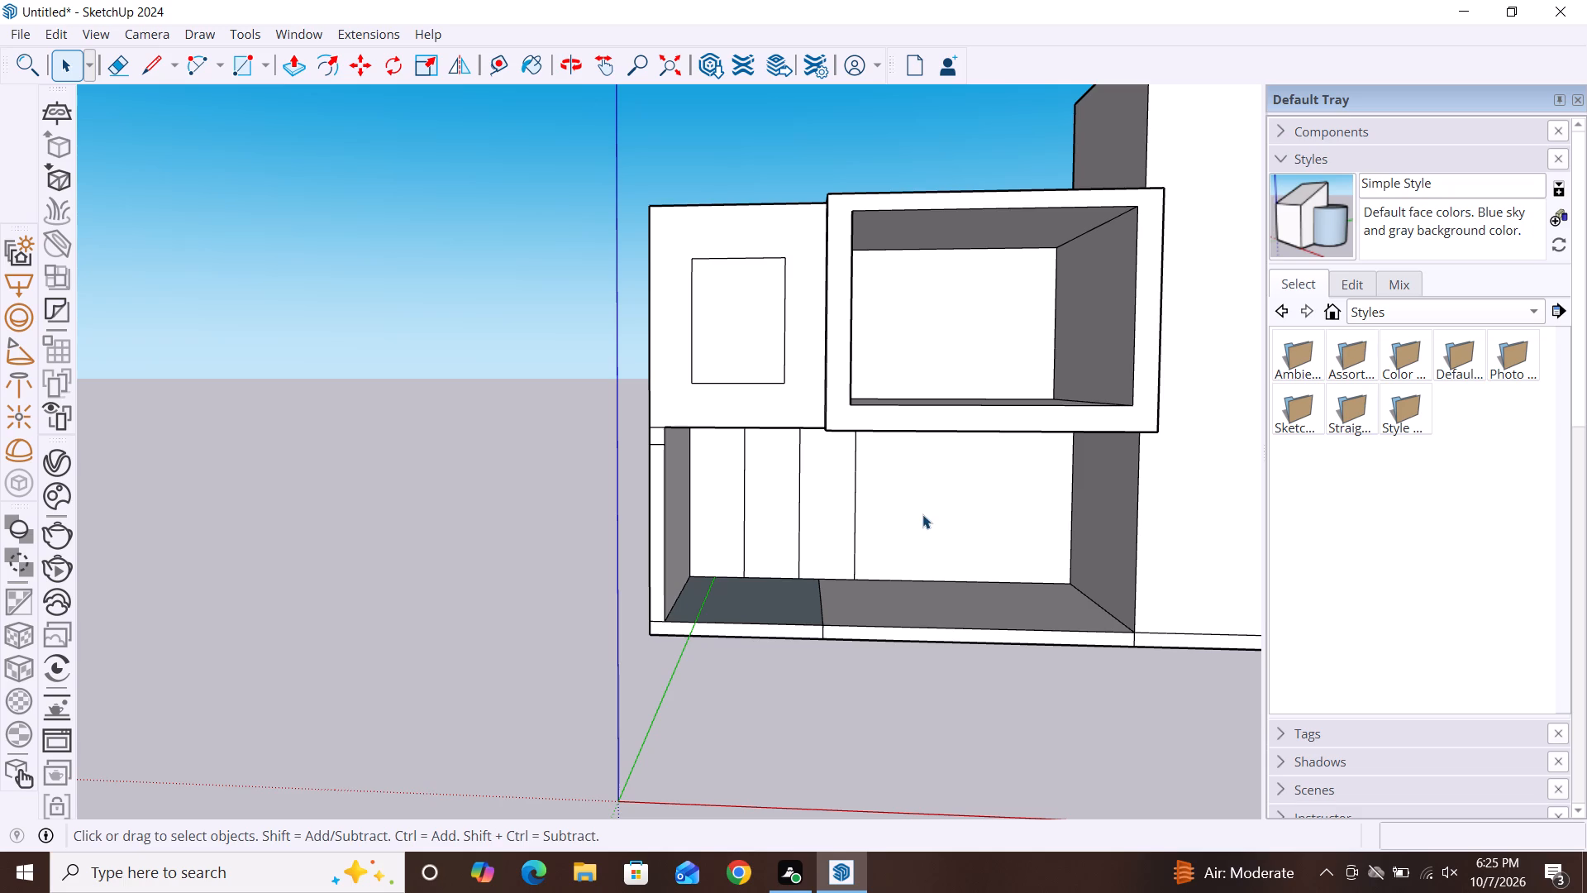
pyautogui.moveTo(922, 514); pyautogui.dragTo(998, 401, button='middle')
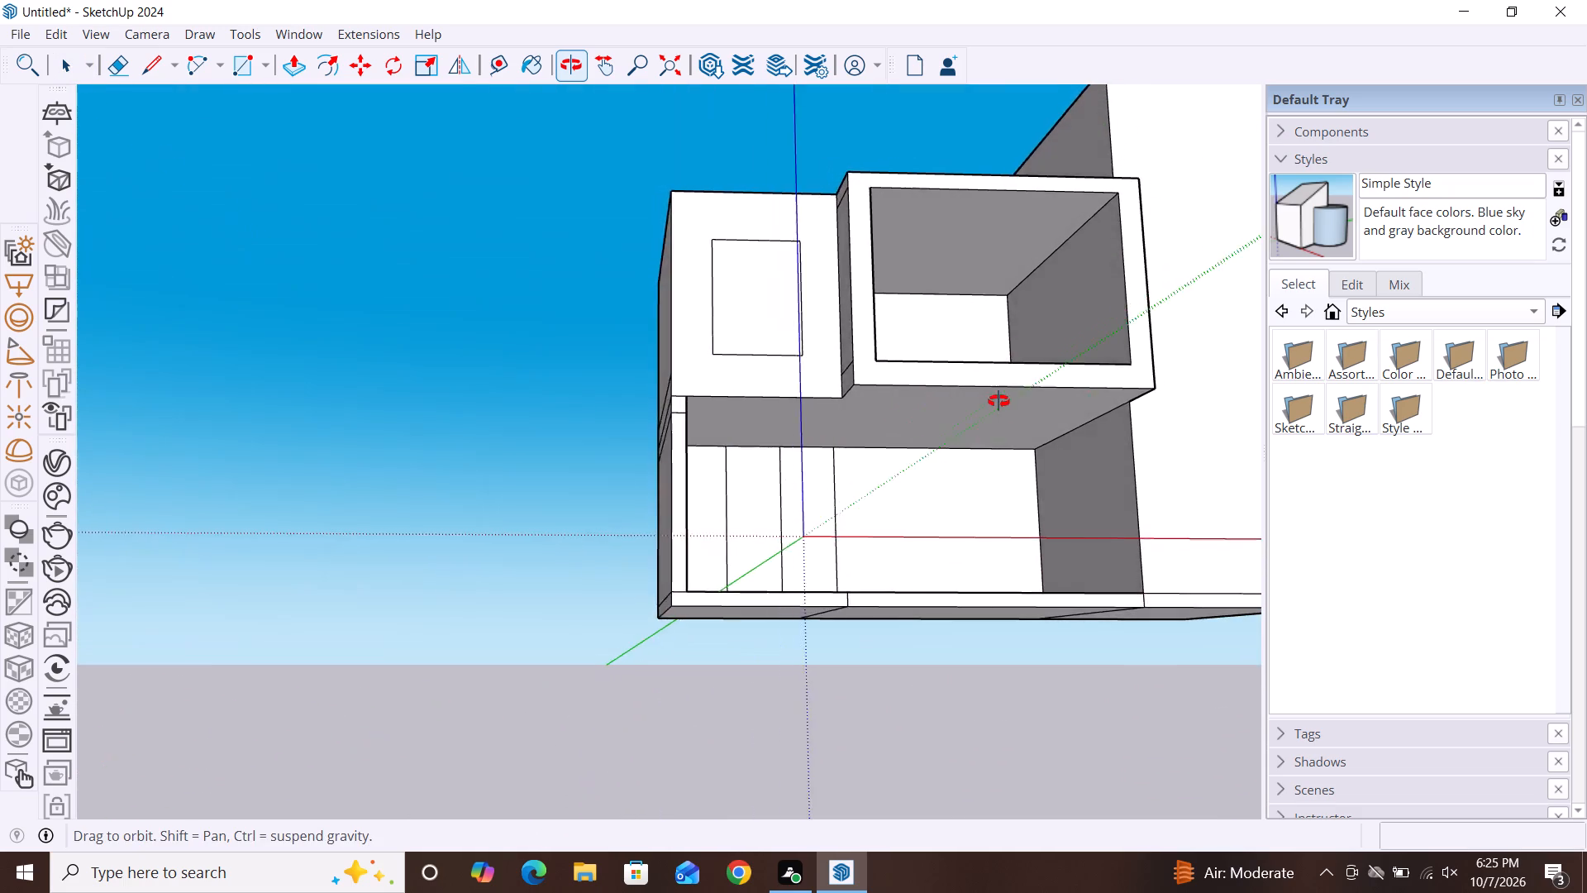
pyautogui.moveTo(998, 401); pyautogui.dragTo(1067, 428, button='middle')
pyautogui.scroll(3, 872, 407)
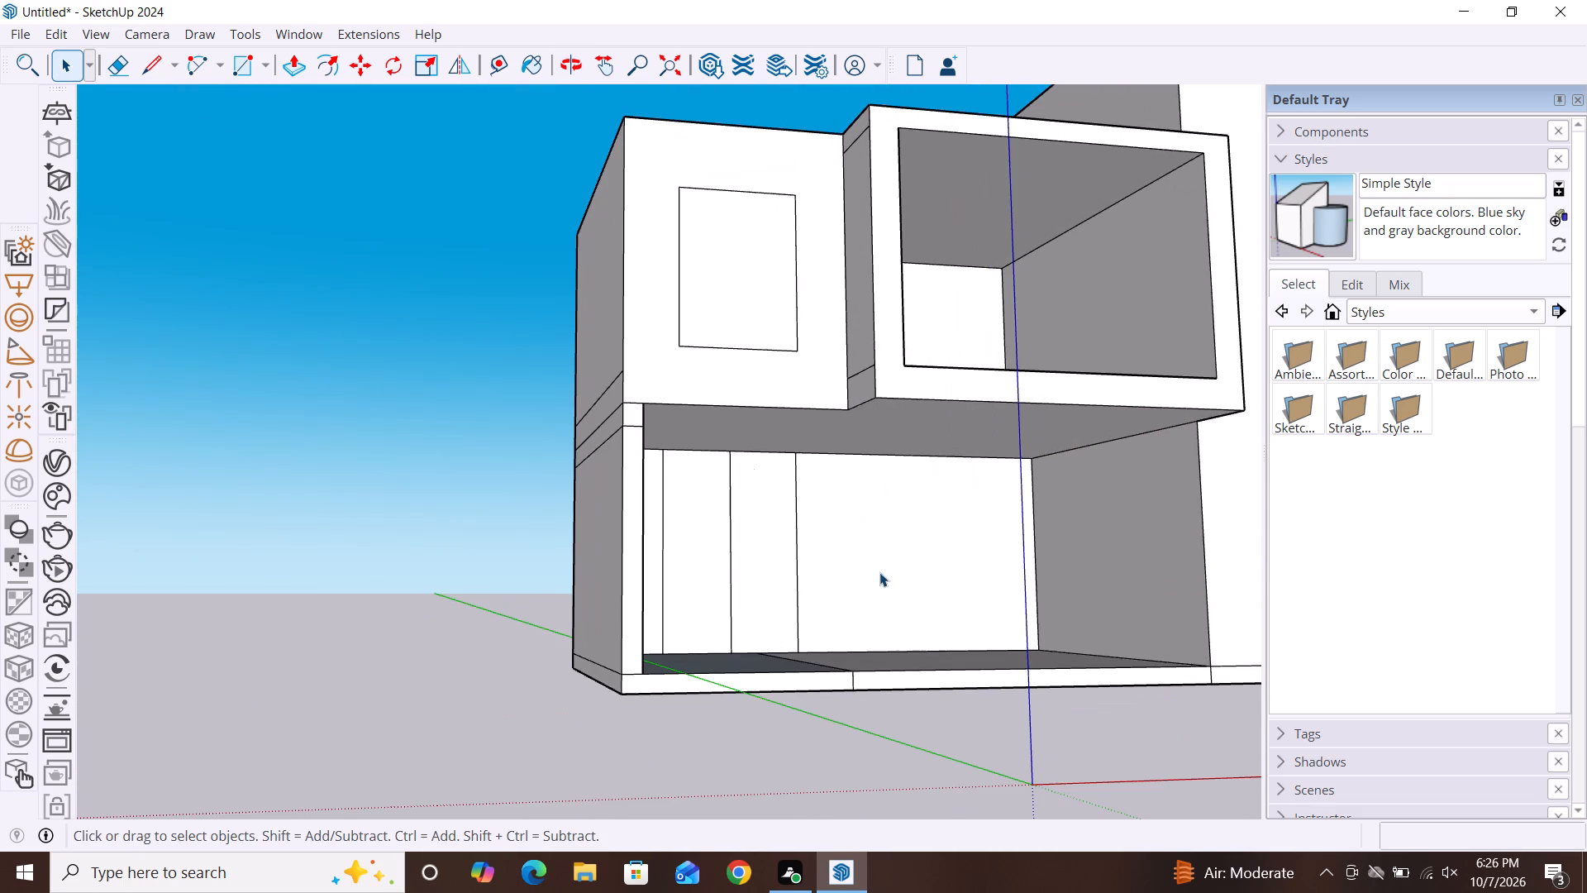
pyautogui.moveTo(879, 572); pyautogui.dragTo(731, 567, button='middle')
pyautogui.scroll(3, 802, 427)
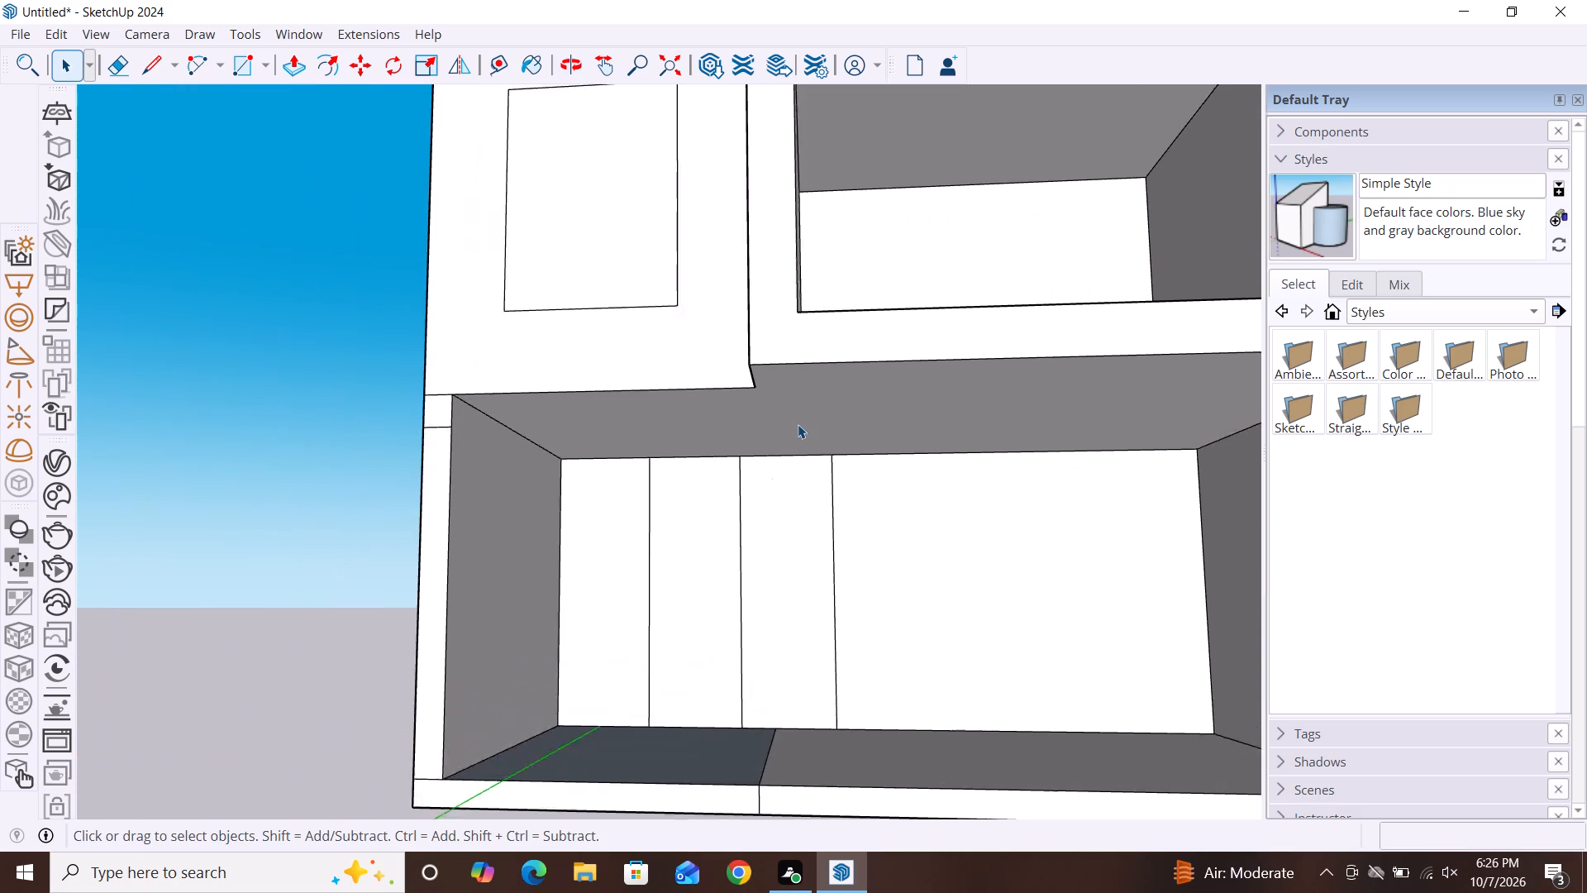
pyautogui.scroll(1, 798, 424)
pyautogui.scroll(-2, 673, 390)
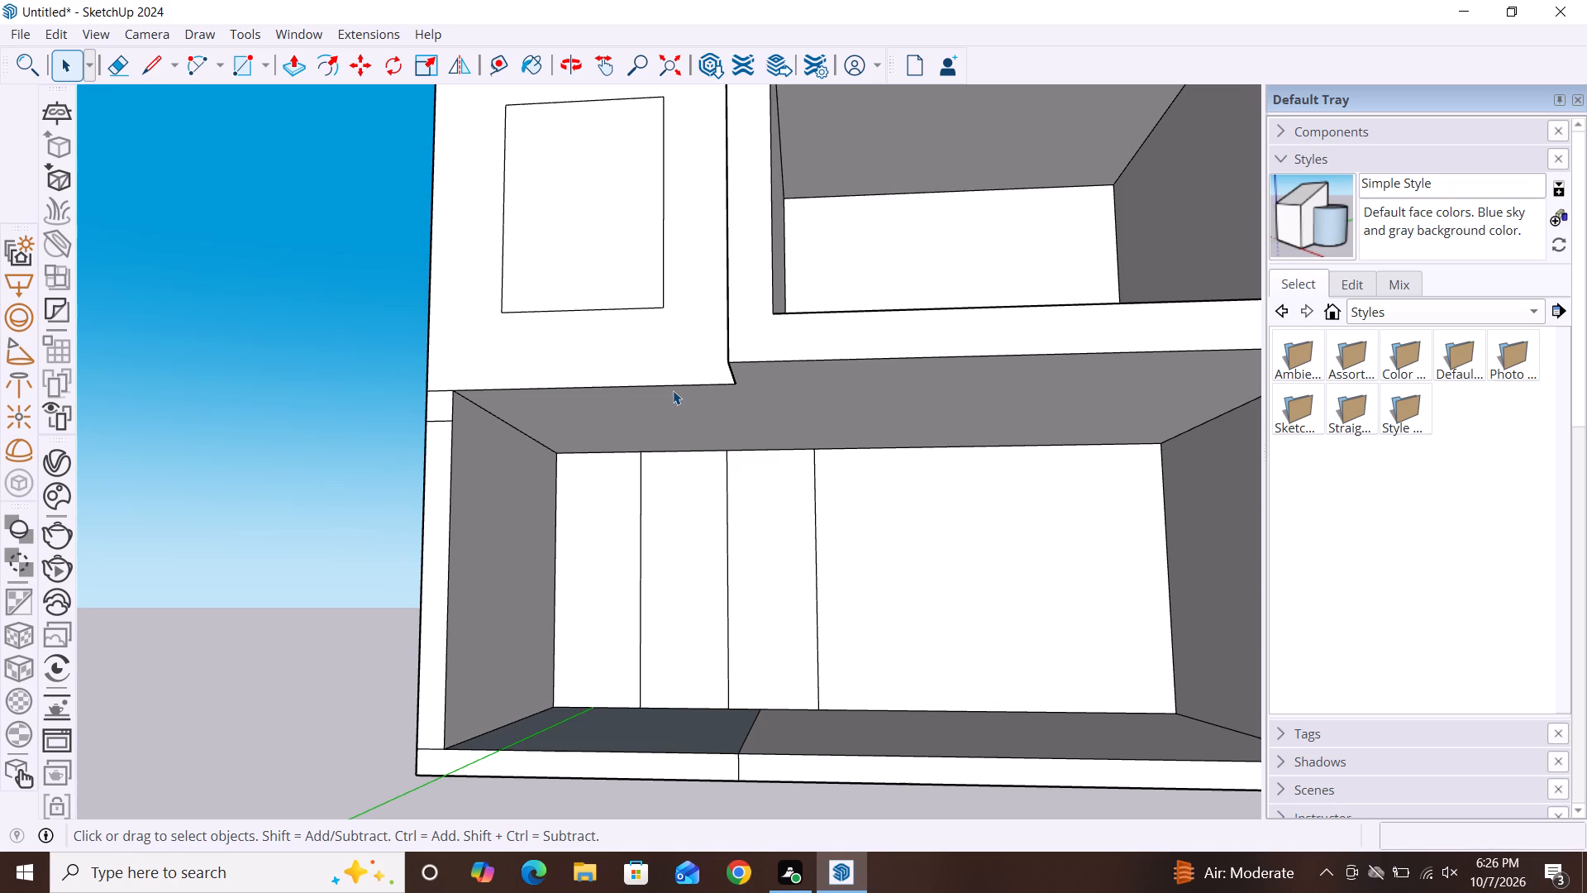
pyautogui.press('r')
pyautogui.press('space')
pyautogui.moveTo(808, 481); pyautogui.dragTo(808, 351, button='middle')
pyautogui.press('r')
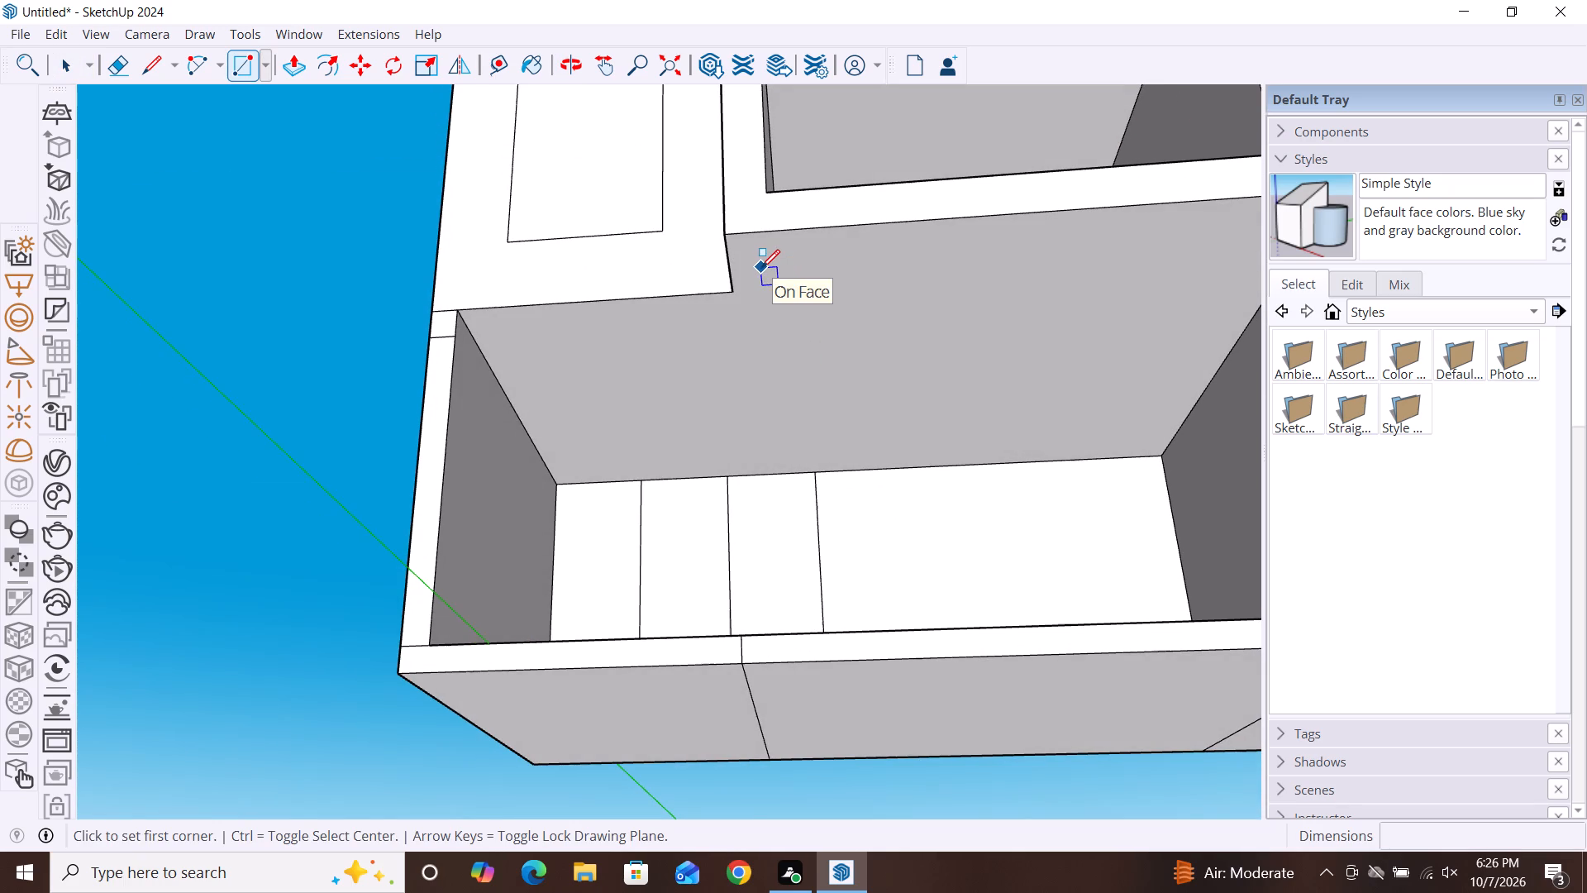
pyautogui.click(787, 260)
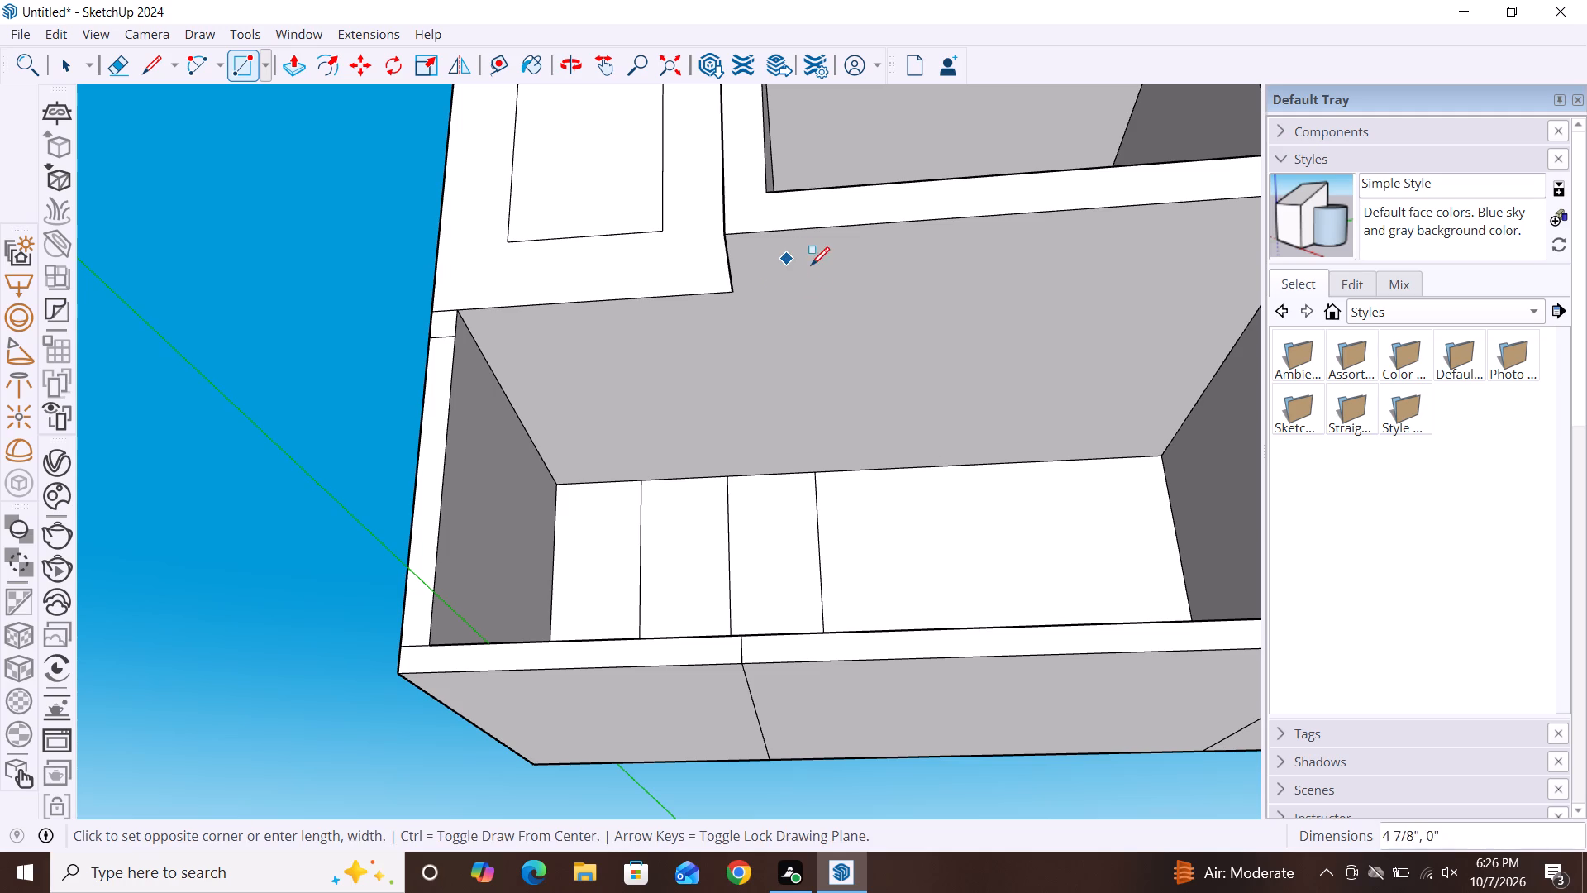
pyautogui.click(836, 281)
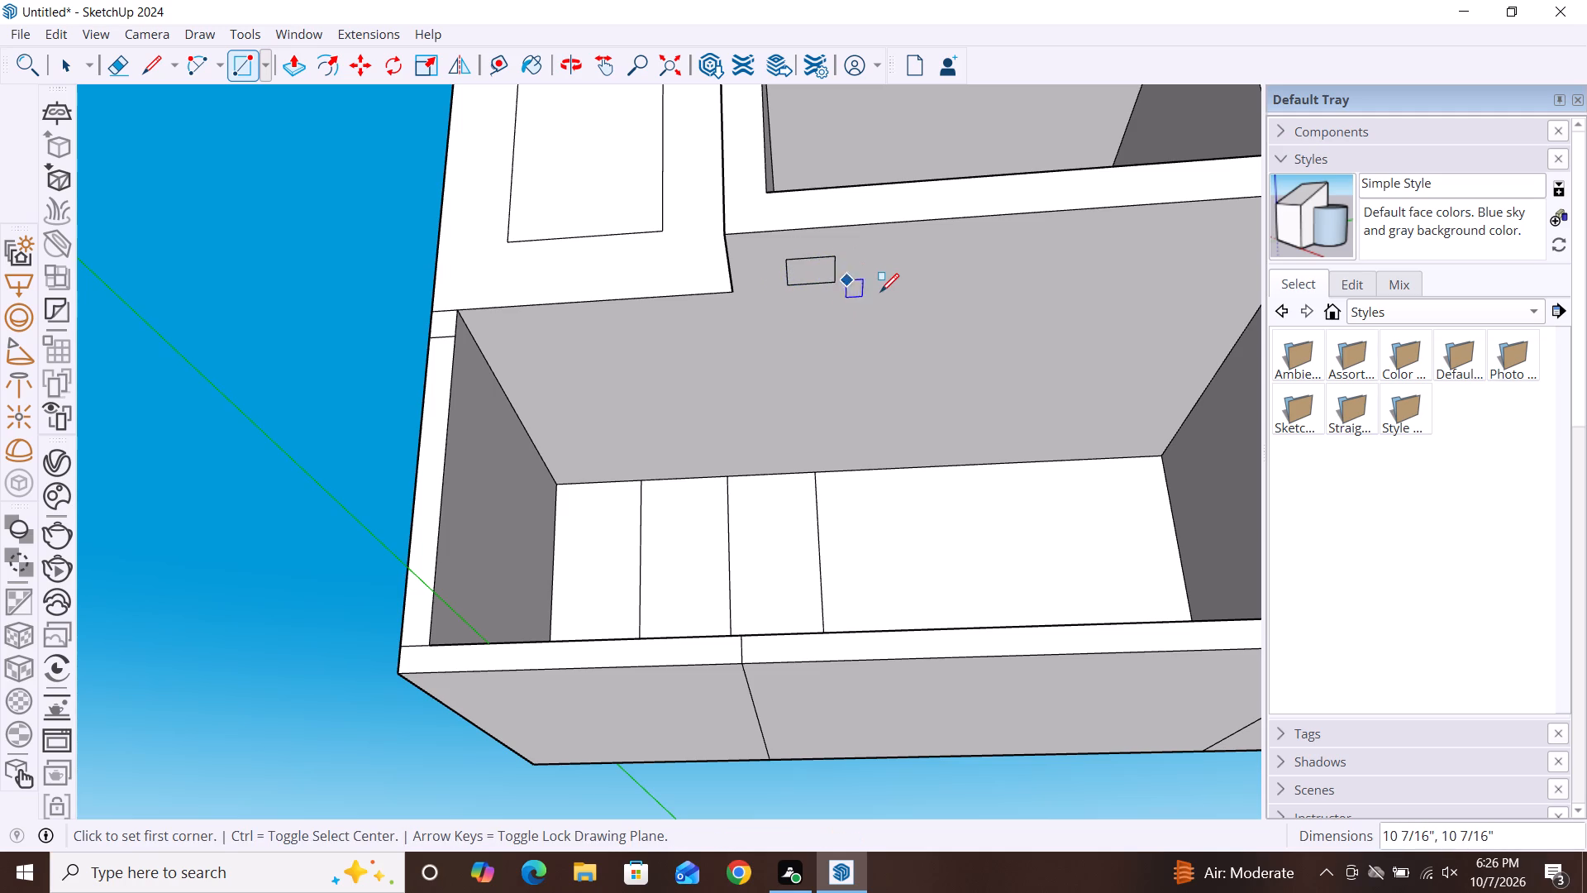
pyautogui.press('space')
# Pull the small square on the upper storey's underside downward by about 4 7/16".
pyautogui.write('p')
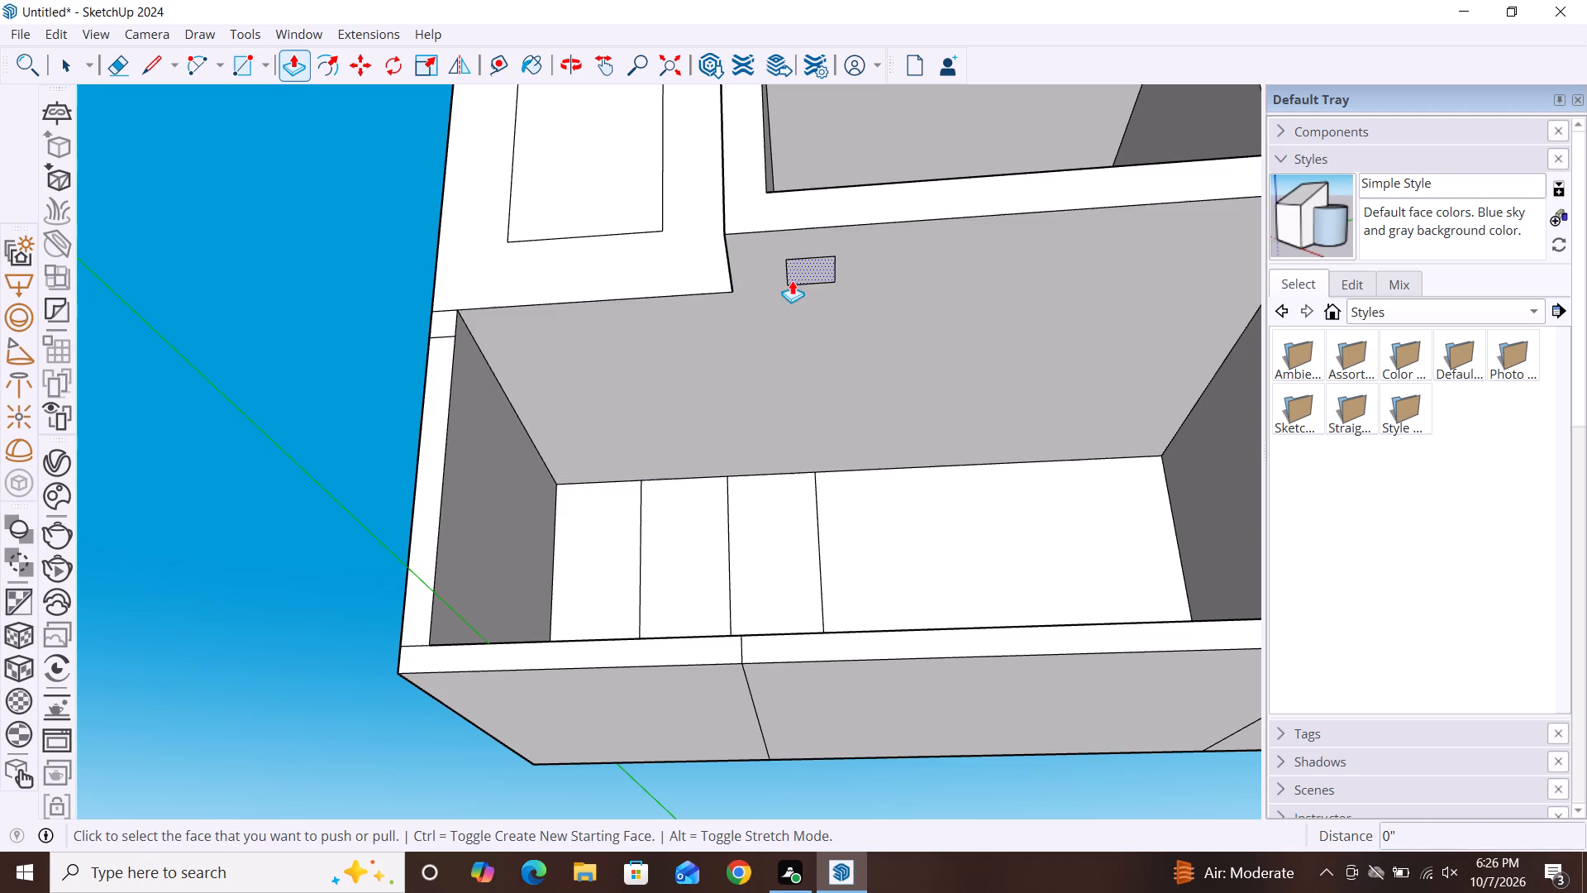
pyautogui.moveTo(793, 272); pyautogui.dragTo(794, 296)
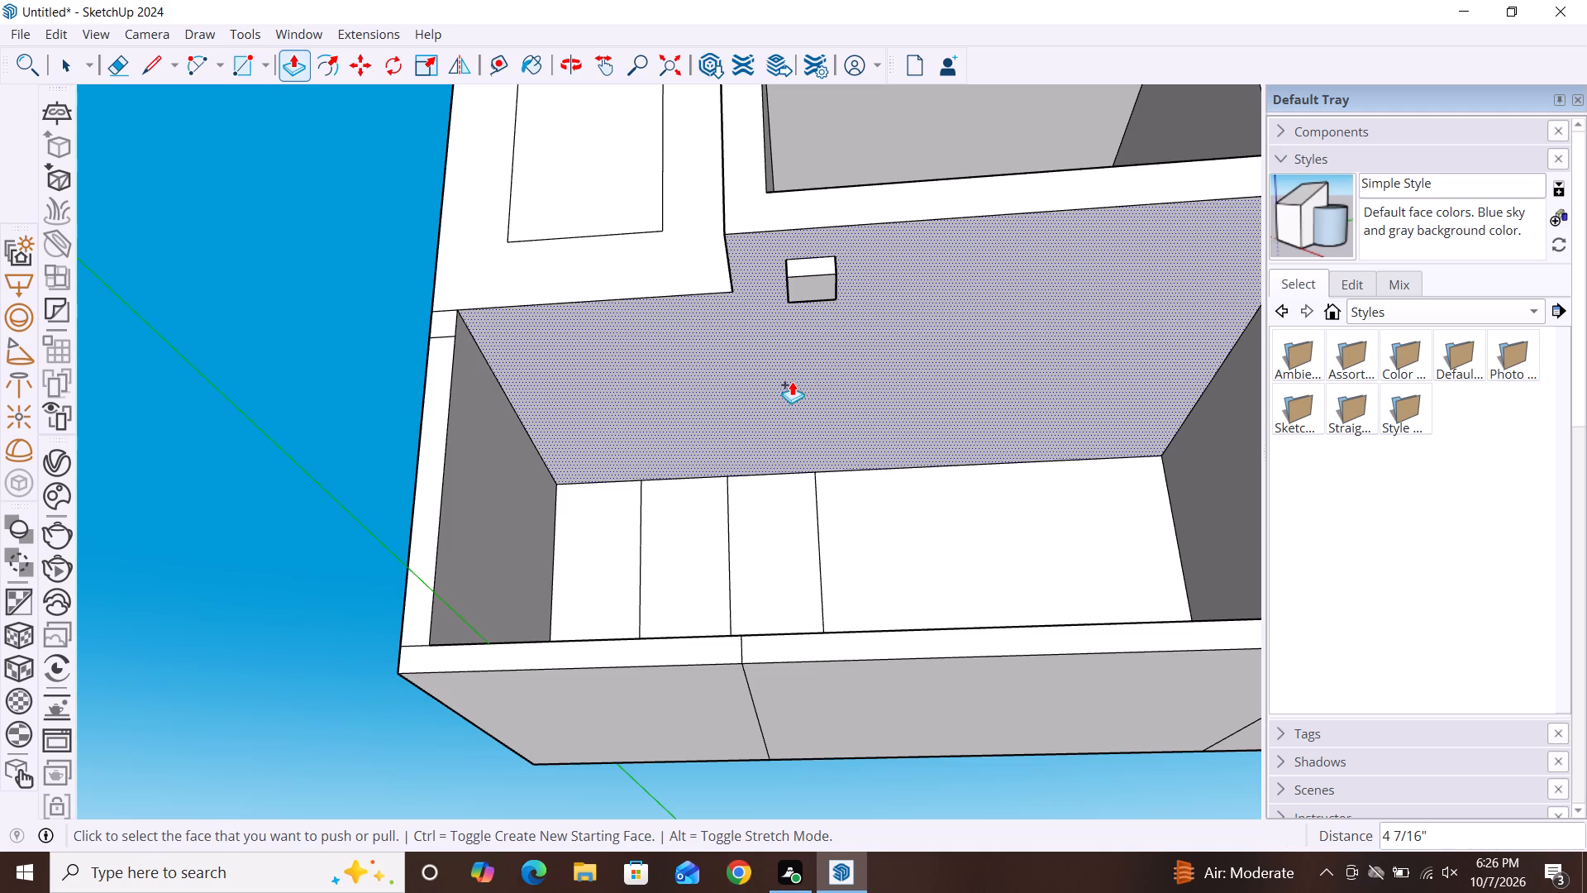
# Undo the last pull of the small square on the upper storey's underside.
pyautogui.press('Escape')
pyautogui.hotkey('ctrl', 'z')
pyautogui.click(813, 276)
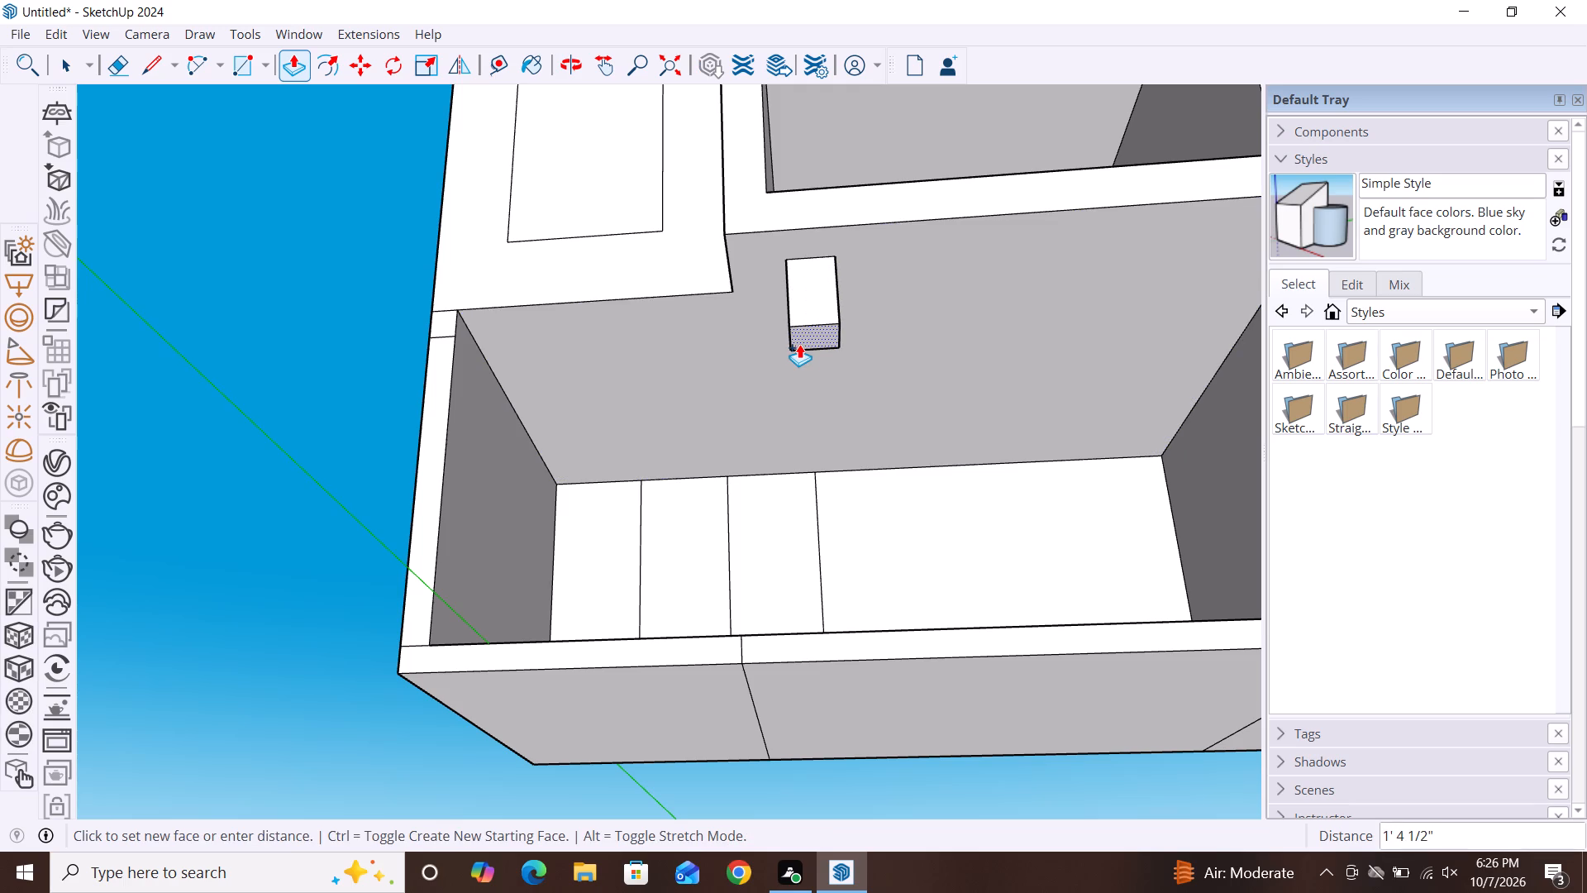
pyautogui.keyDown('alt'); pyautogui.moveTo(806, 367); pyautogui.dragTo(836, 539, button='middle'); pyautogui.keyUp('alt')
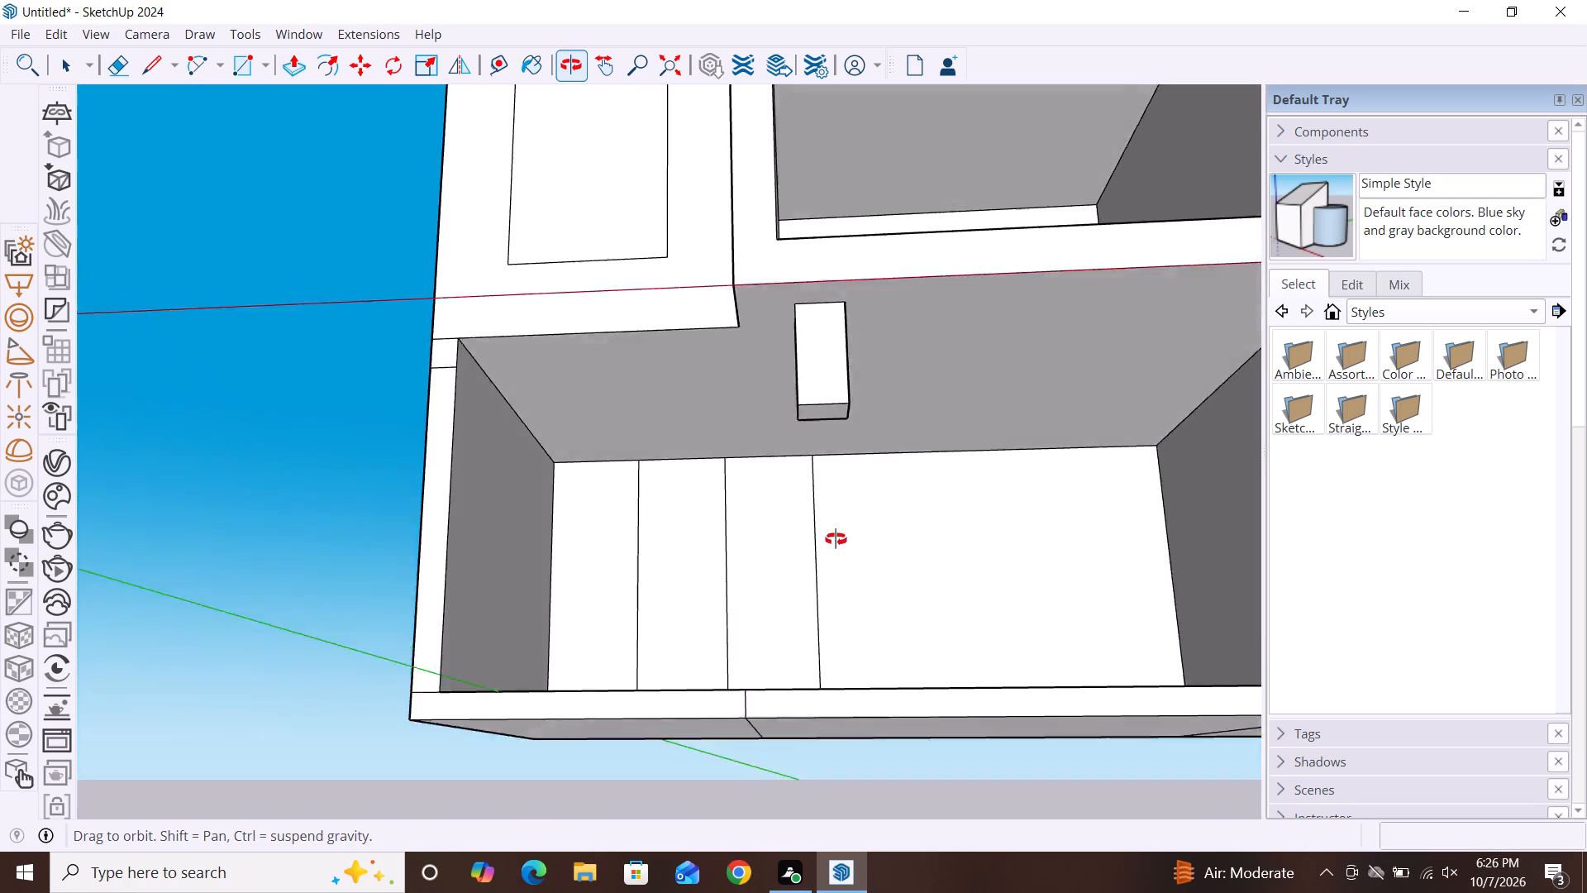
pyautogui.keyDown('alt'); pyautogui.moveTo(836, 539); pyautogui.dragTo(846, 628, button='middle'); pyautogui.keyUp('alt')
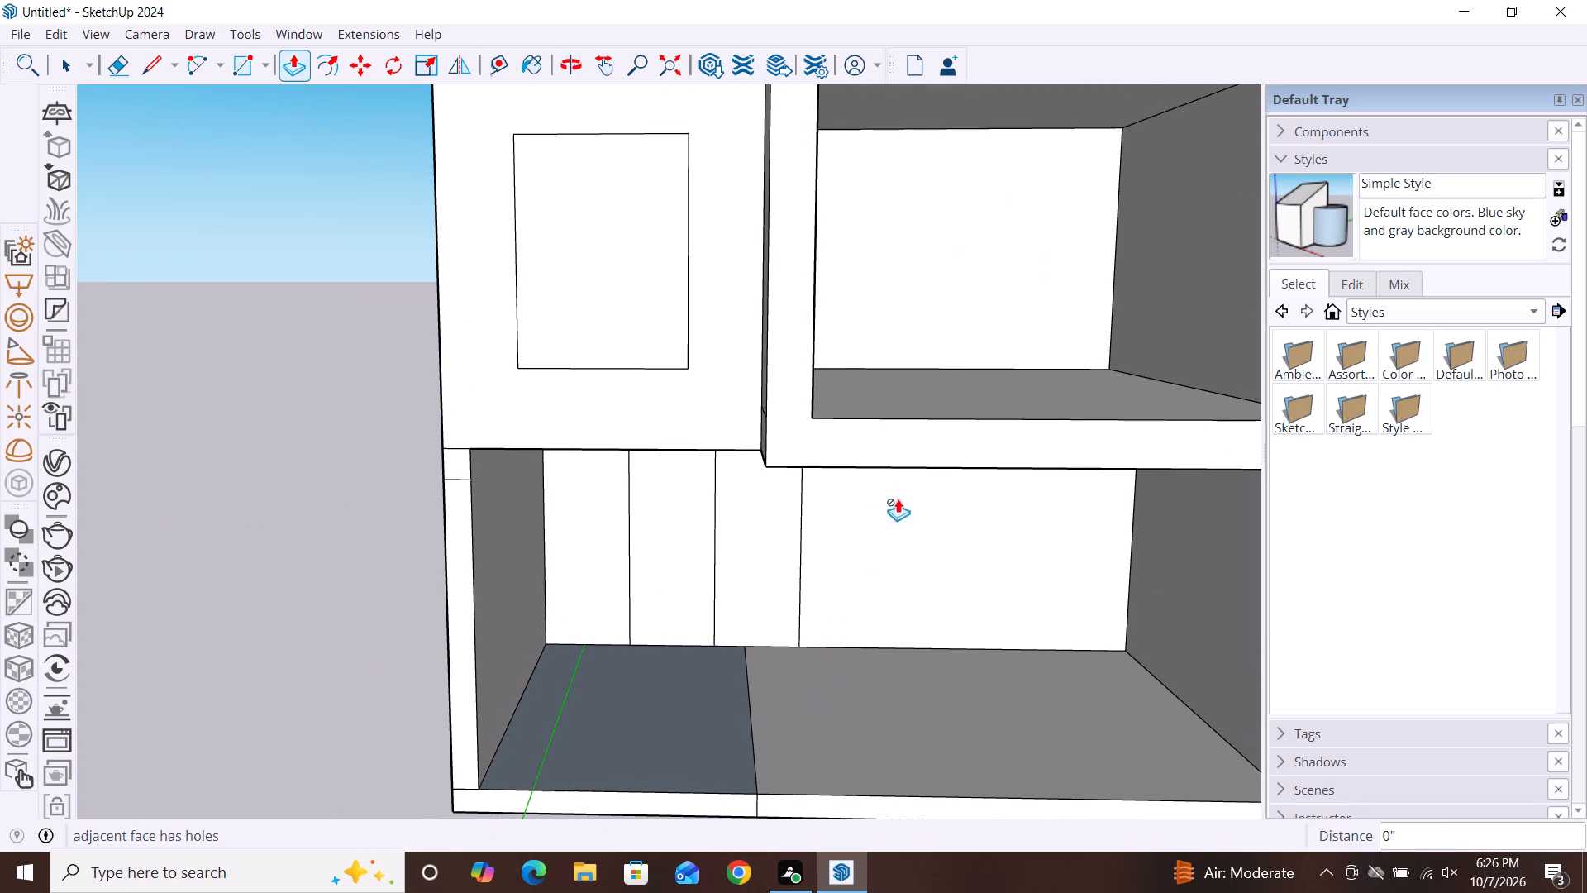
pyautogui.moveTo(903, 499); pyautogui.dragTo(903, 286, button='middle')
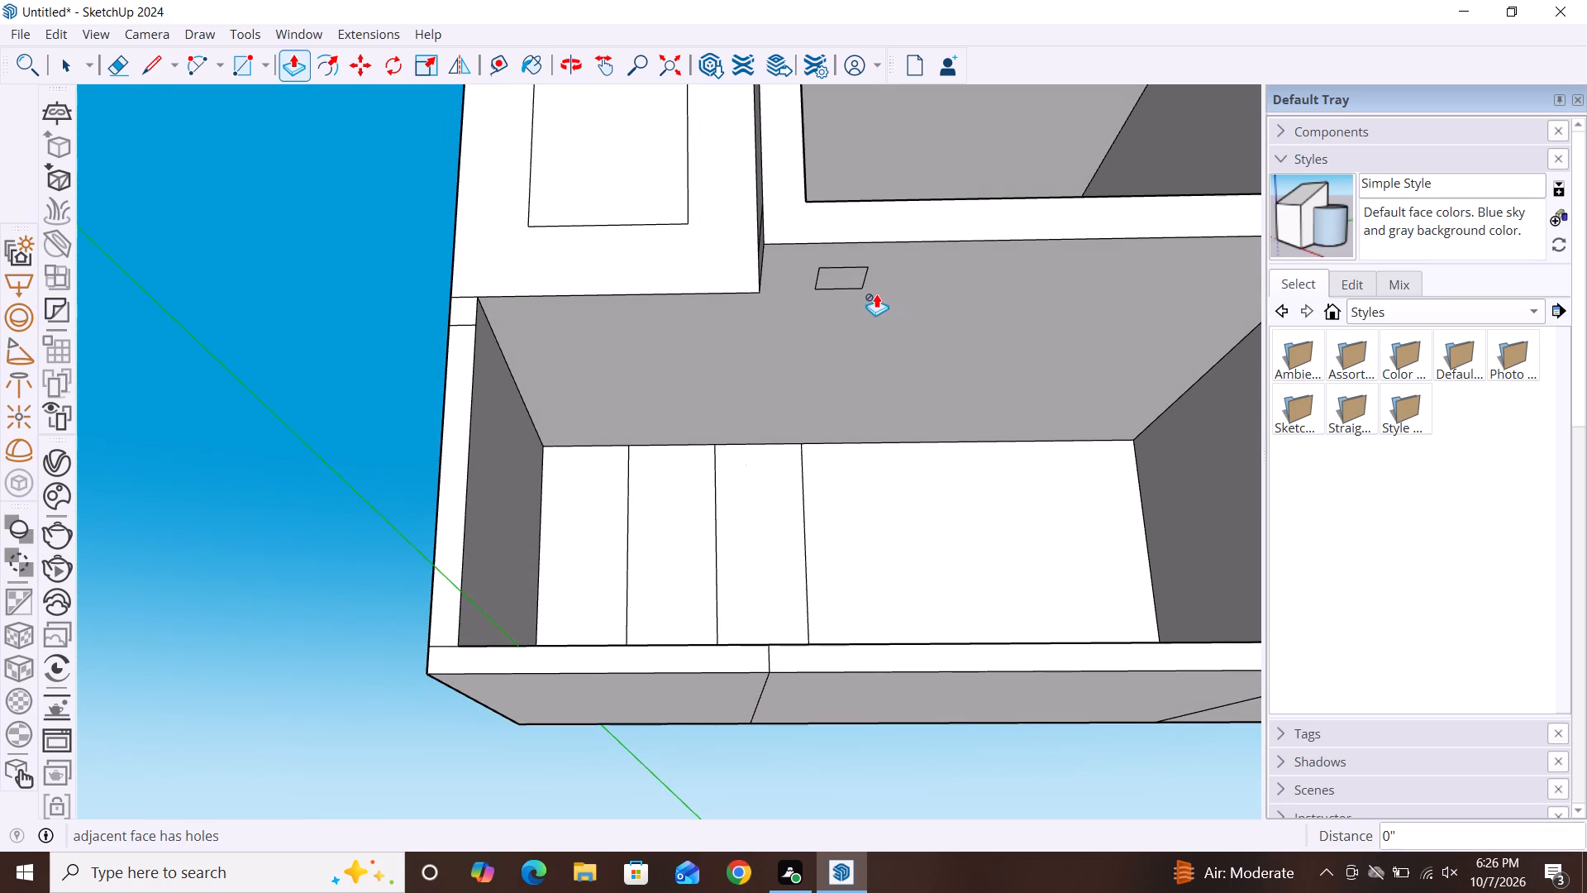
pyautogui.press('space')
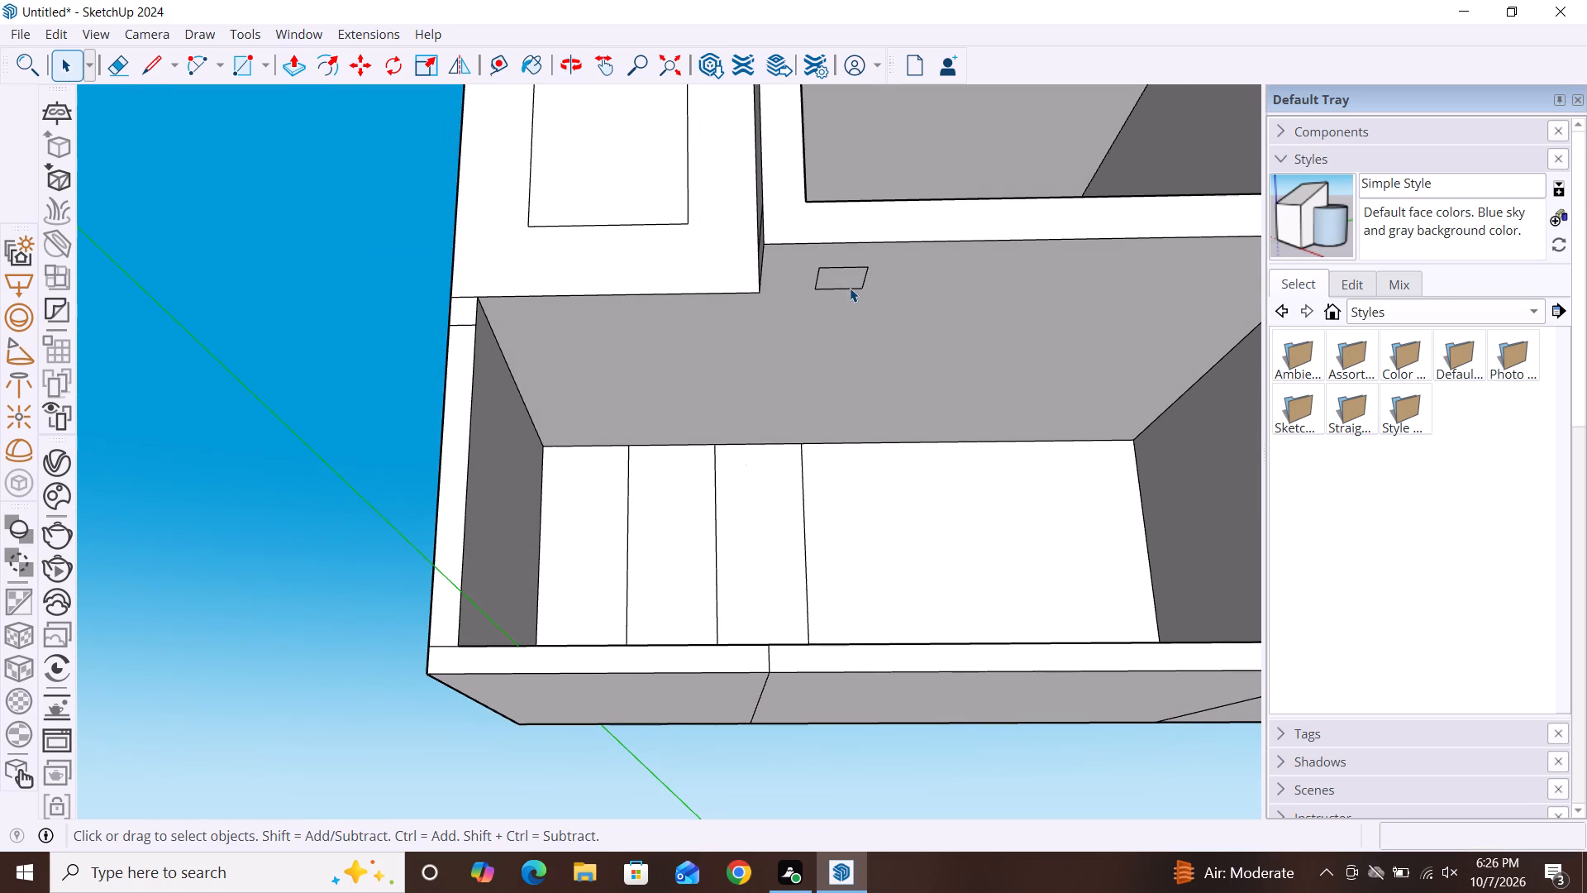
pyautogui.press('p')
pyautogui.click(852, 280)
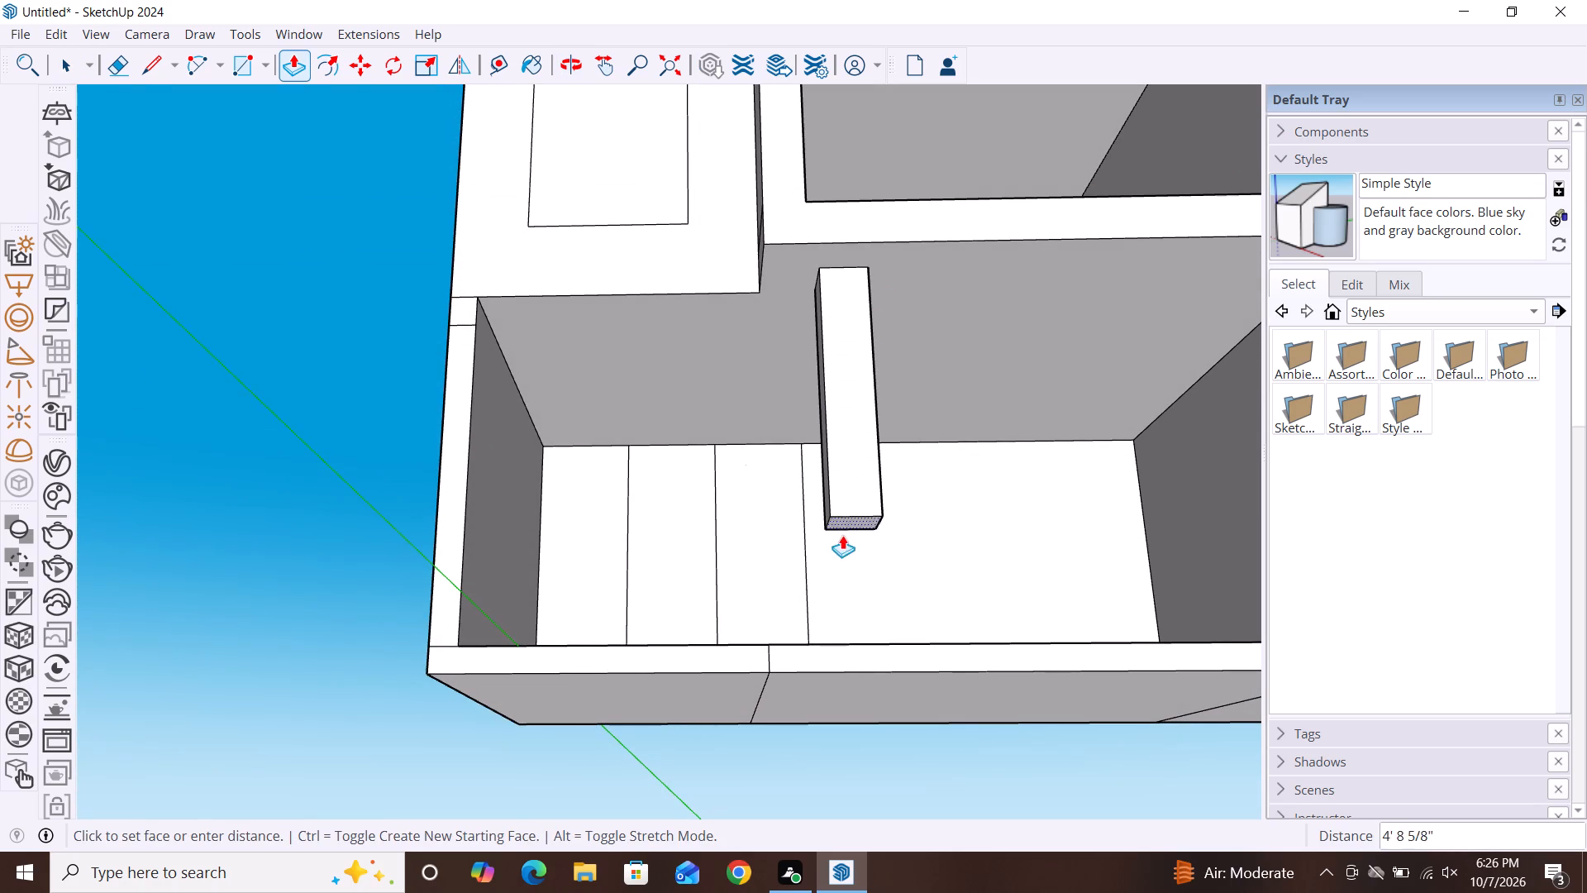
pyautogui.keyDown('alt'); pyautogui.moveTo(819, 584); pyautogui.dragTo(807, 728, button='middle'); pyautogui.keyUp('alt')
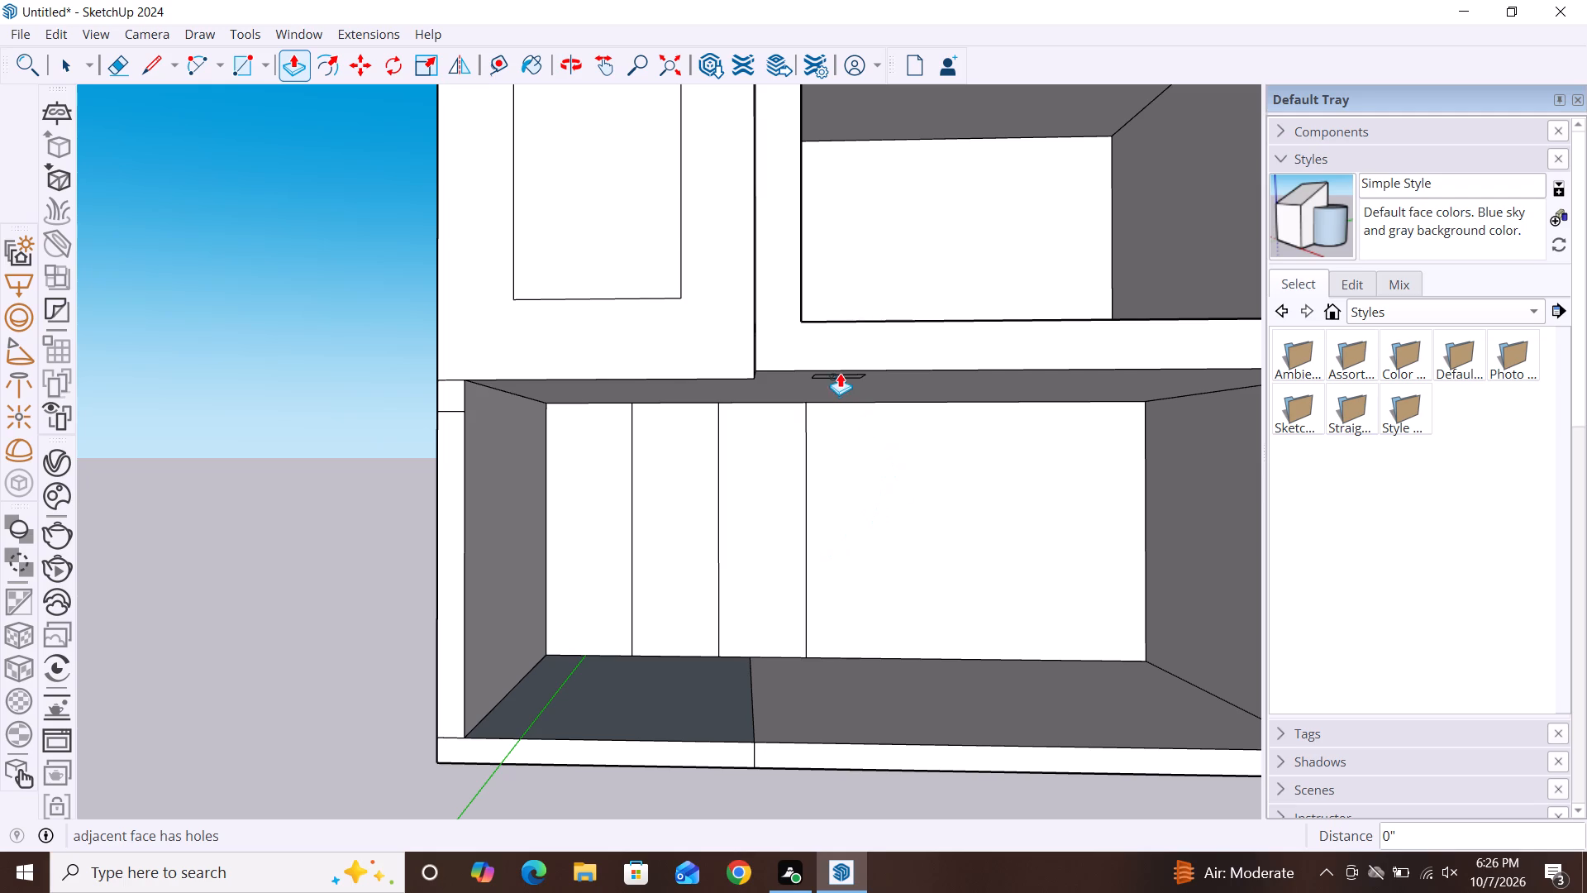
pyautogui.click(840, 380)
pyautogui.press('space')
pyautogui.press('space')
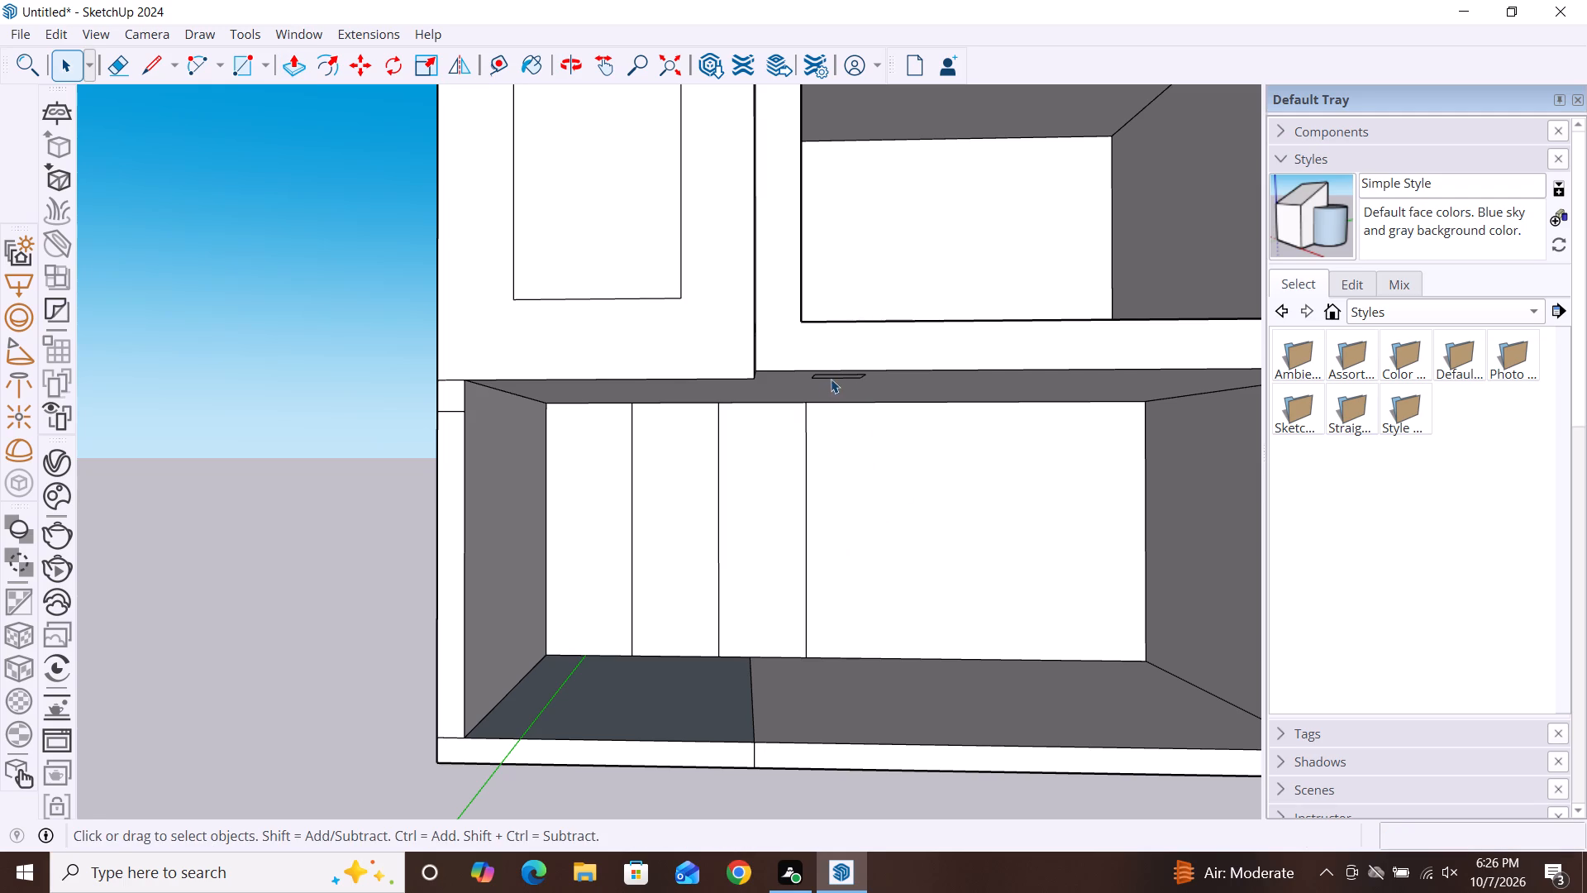
# Pull the small square under the projecting frame down about 6' 3 3/8" to the base slab as a column.
pyautogui.press('p')
pyautogui.click(847, 376)
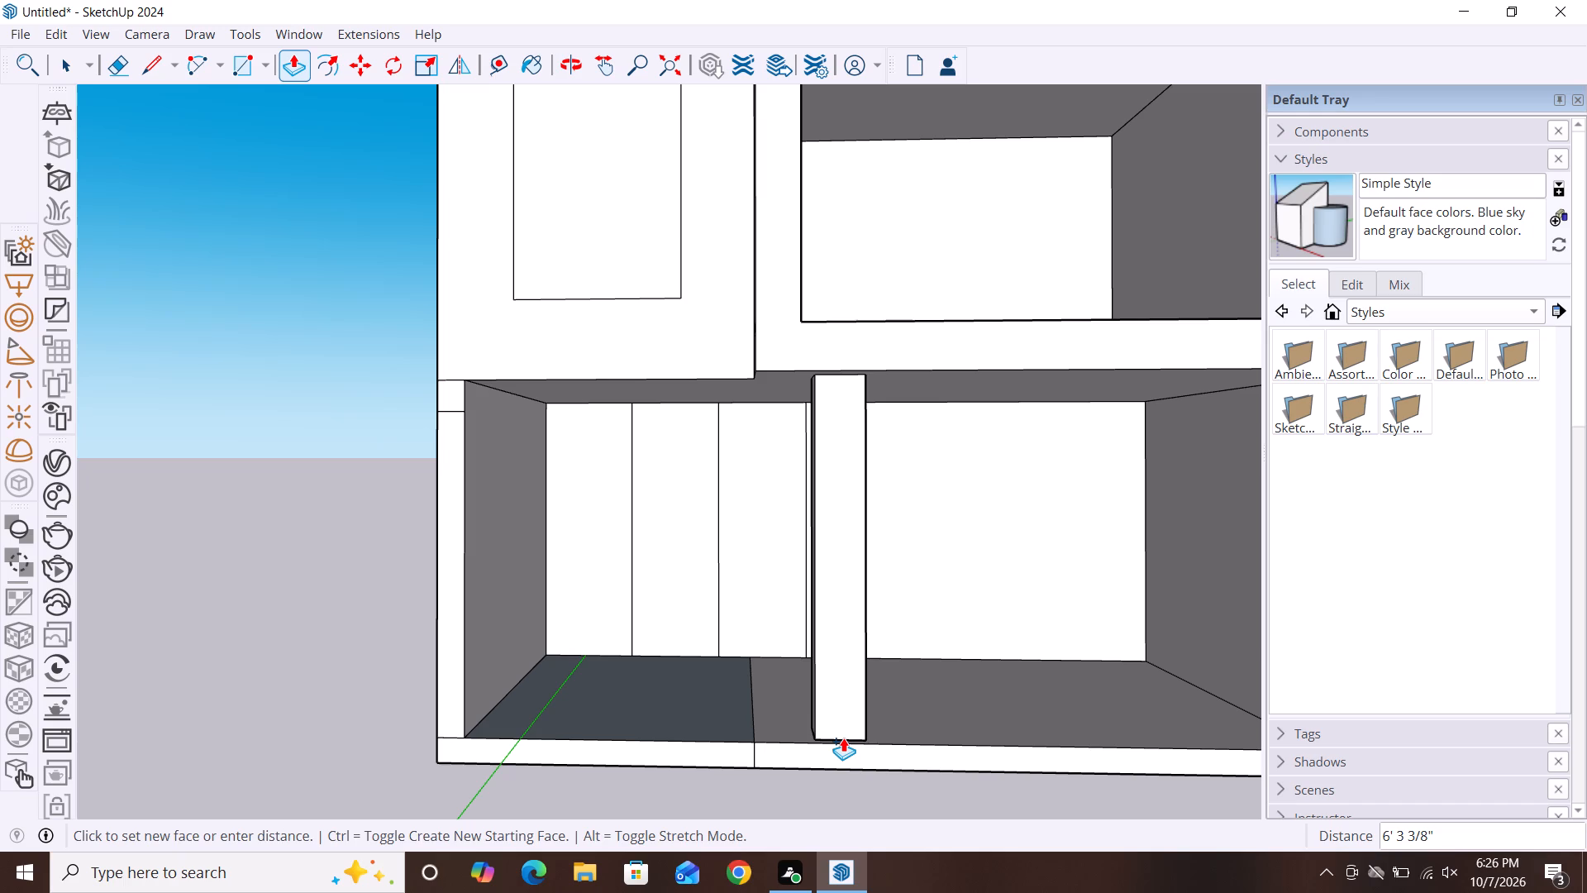
pyautogui.doubleClick(843, 738)
pyautogui.press('Escape')
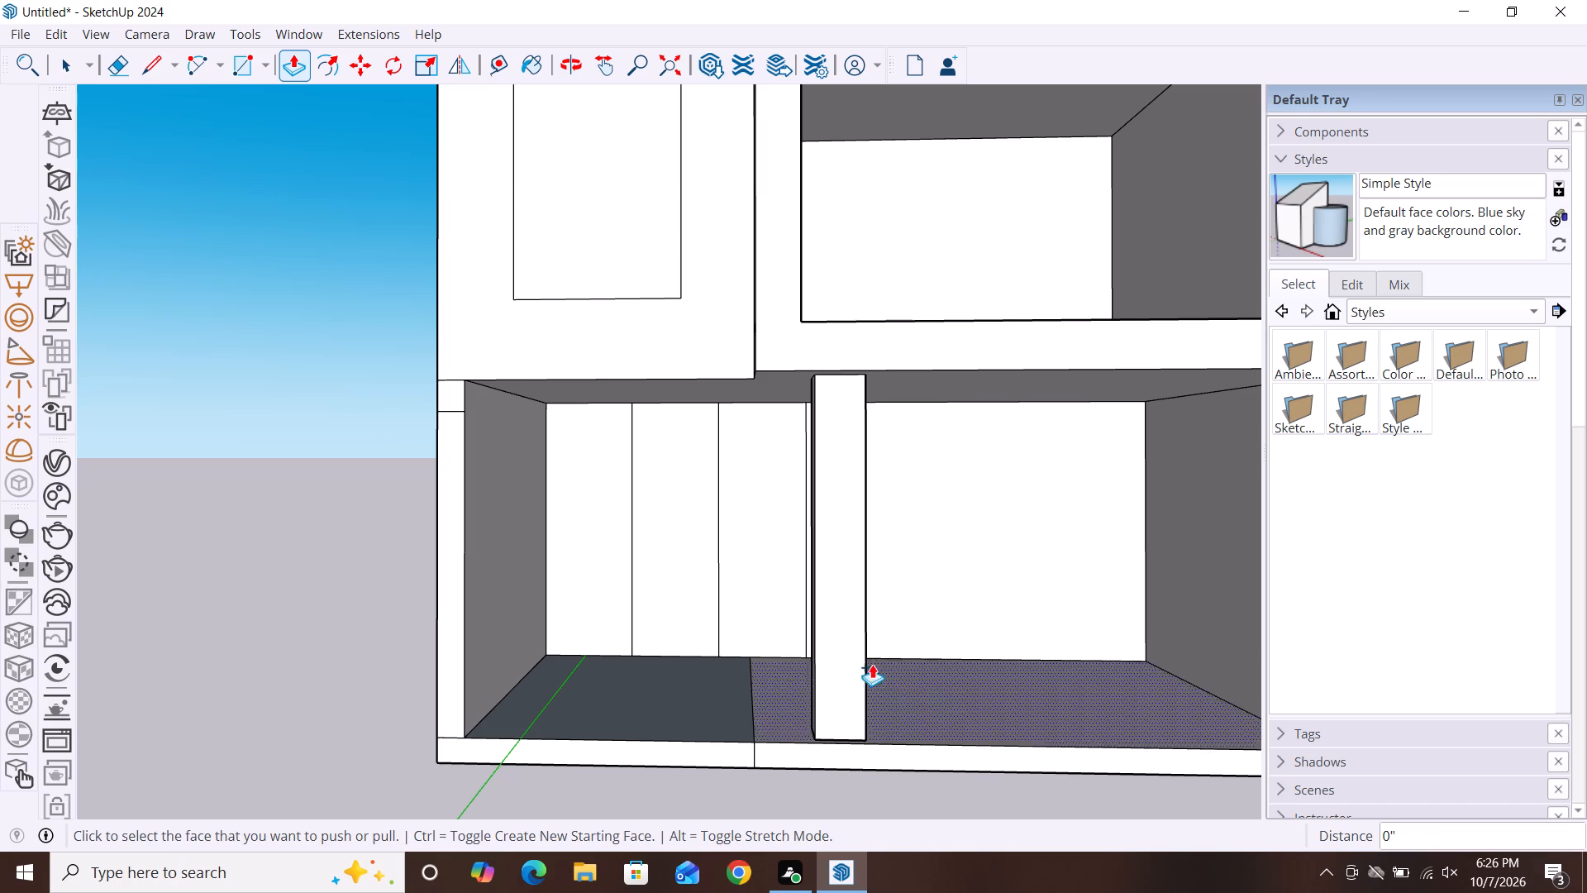
pyautogui.press('space')
# Examine the front column and how it meets the projecting frame and base slab from several angles.
pyautogui.keyDown('alt'); pyautogui.moveTo(755, 515); pyautogui.dragTo(759, 751, button='middle'); pyautogui.keyUp('alt')
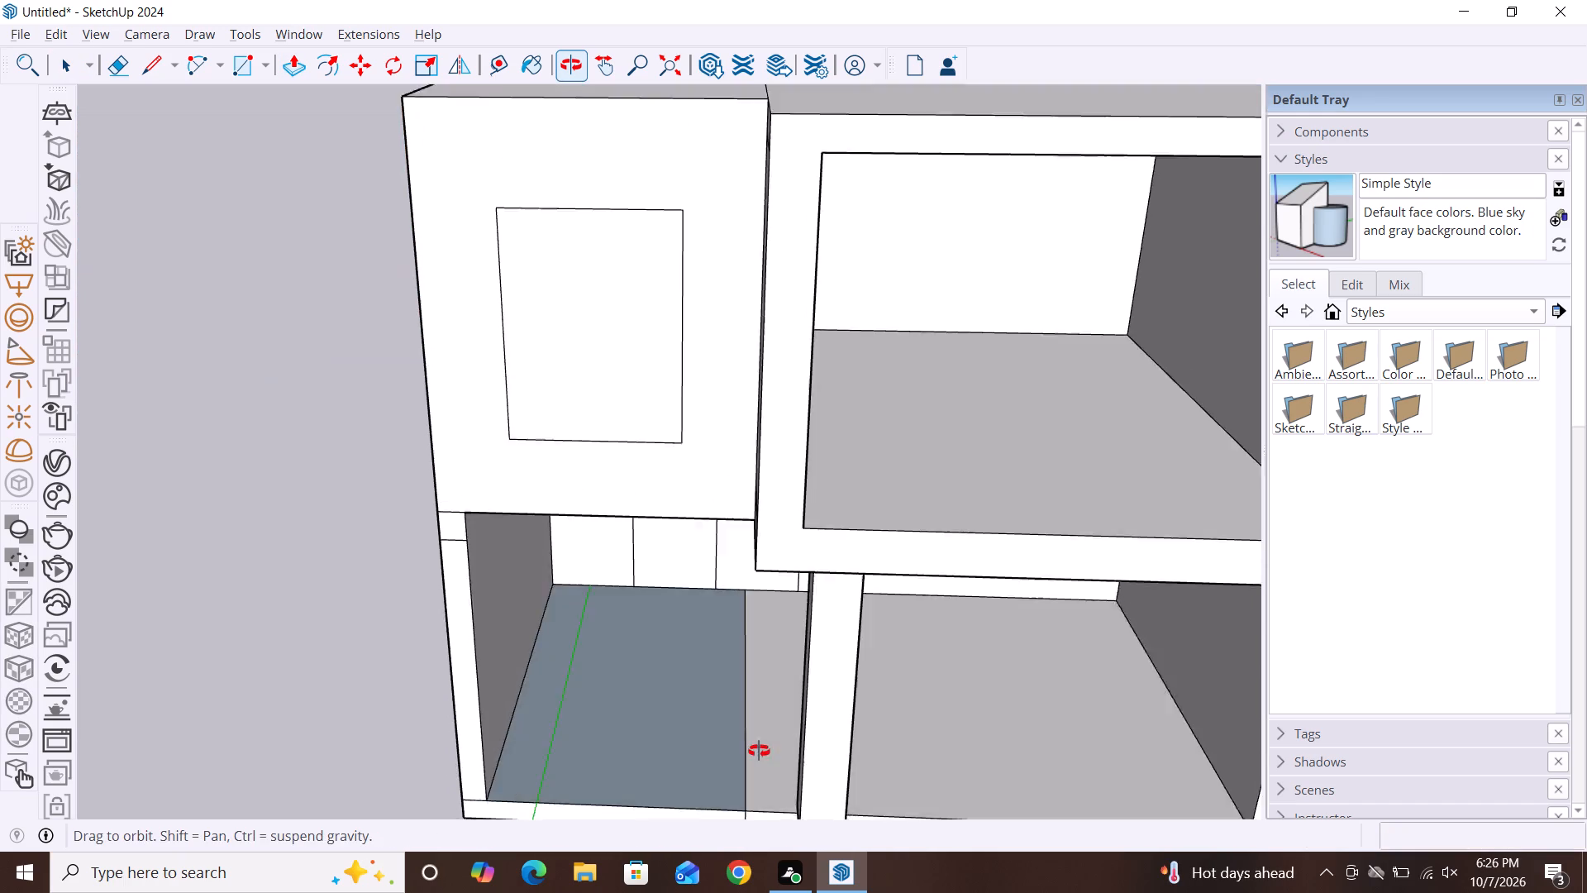
pyautogui.keyDown('alt'); pyautogui.moveTo(759, 751); pyautogui.dragTo(727, 611, button='middle'); pyautogui.keyUp('alt')
pyautogui.scroll(-6, 583, 423)
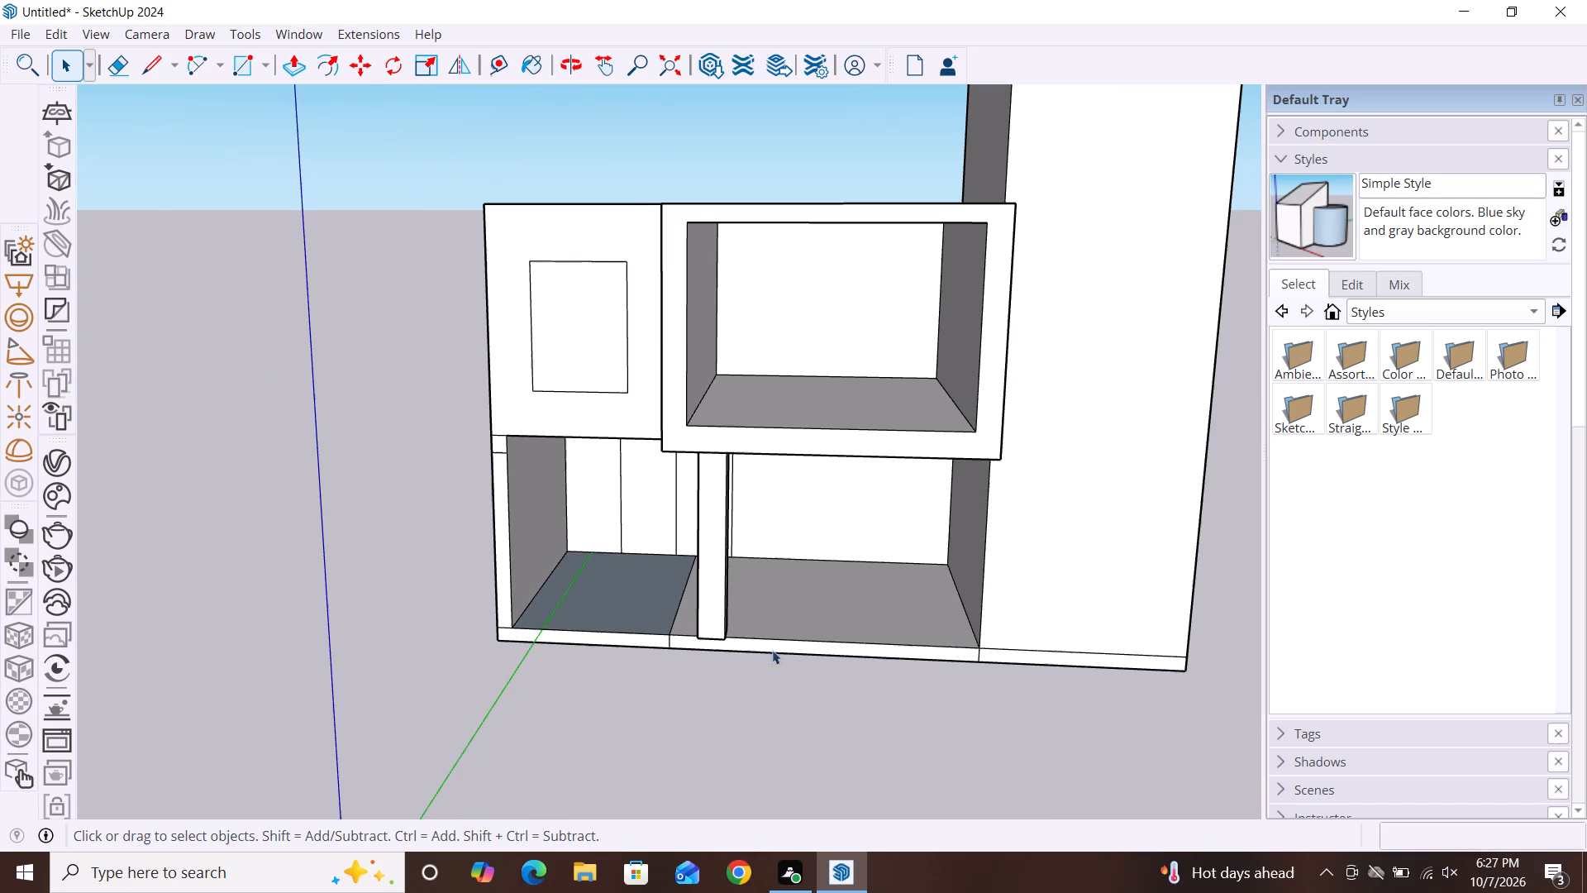
pyautogui.moveTo(941, 766); pyautogui.dragTo(1127, 717, button='middle')
pyautogui.scroll(1, 817, 625)
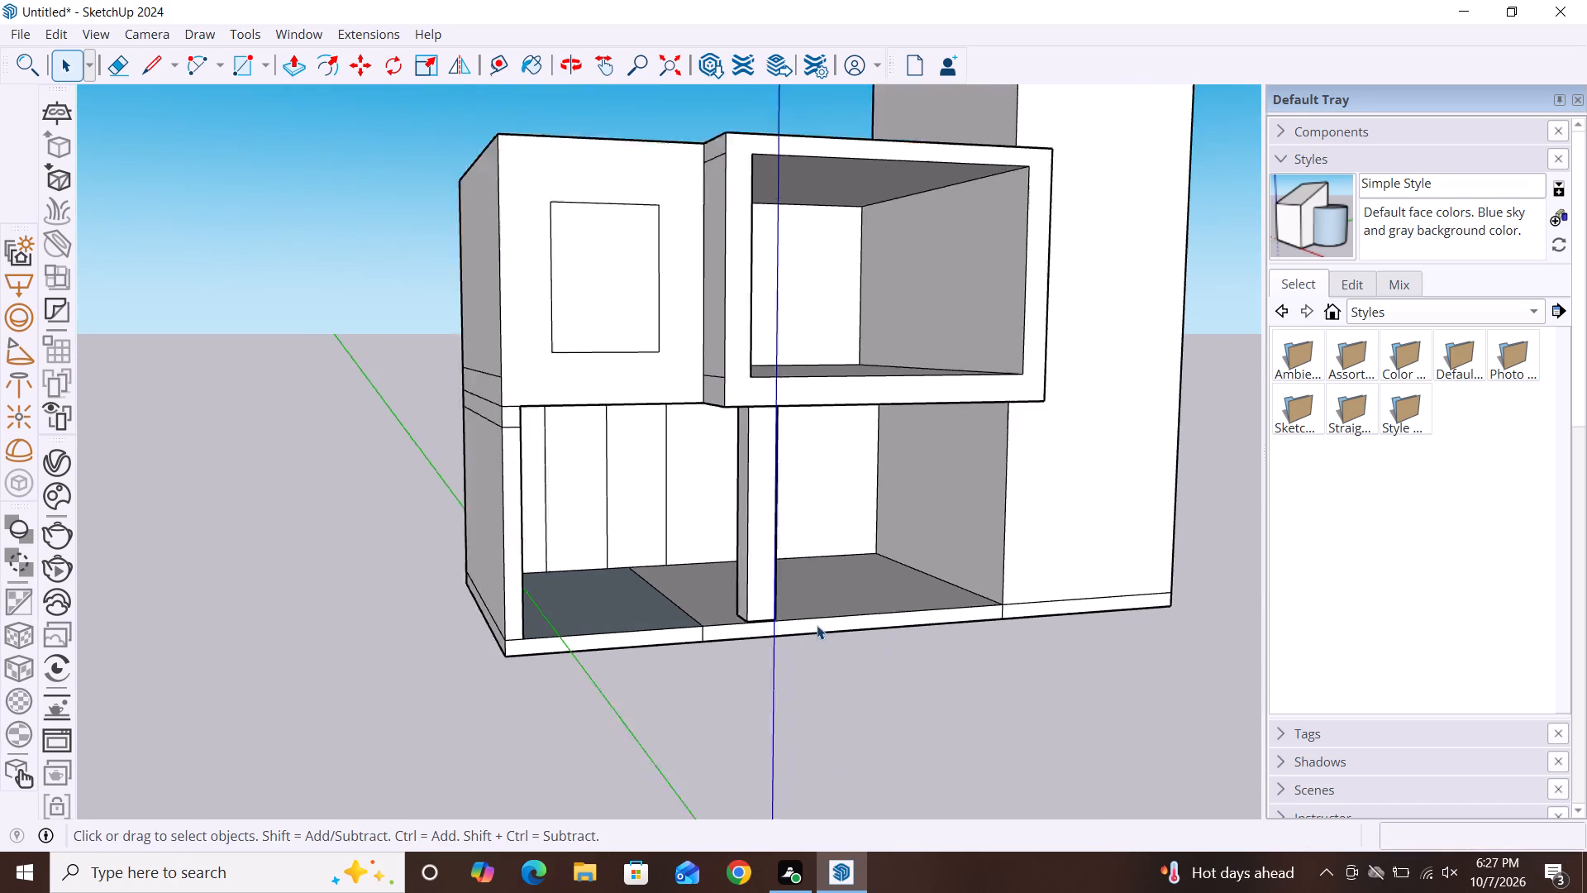
pyautogui.scroll(3, 817, 625)
pyautogui.scroll(-2, 806, 581)
pyautogui.moveTo(832, 684); pyautogui.dragTo(726, 668, button='middle')
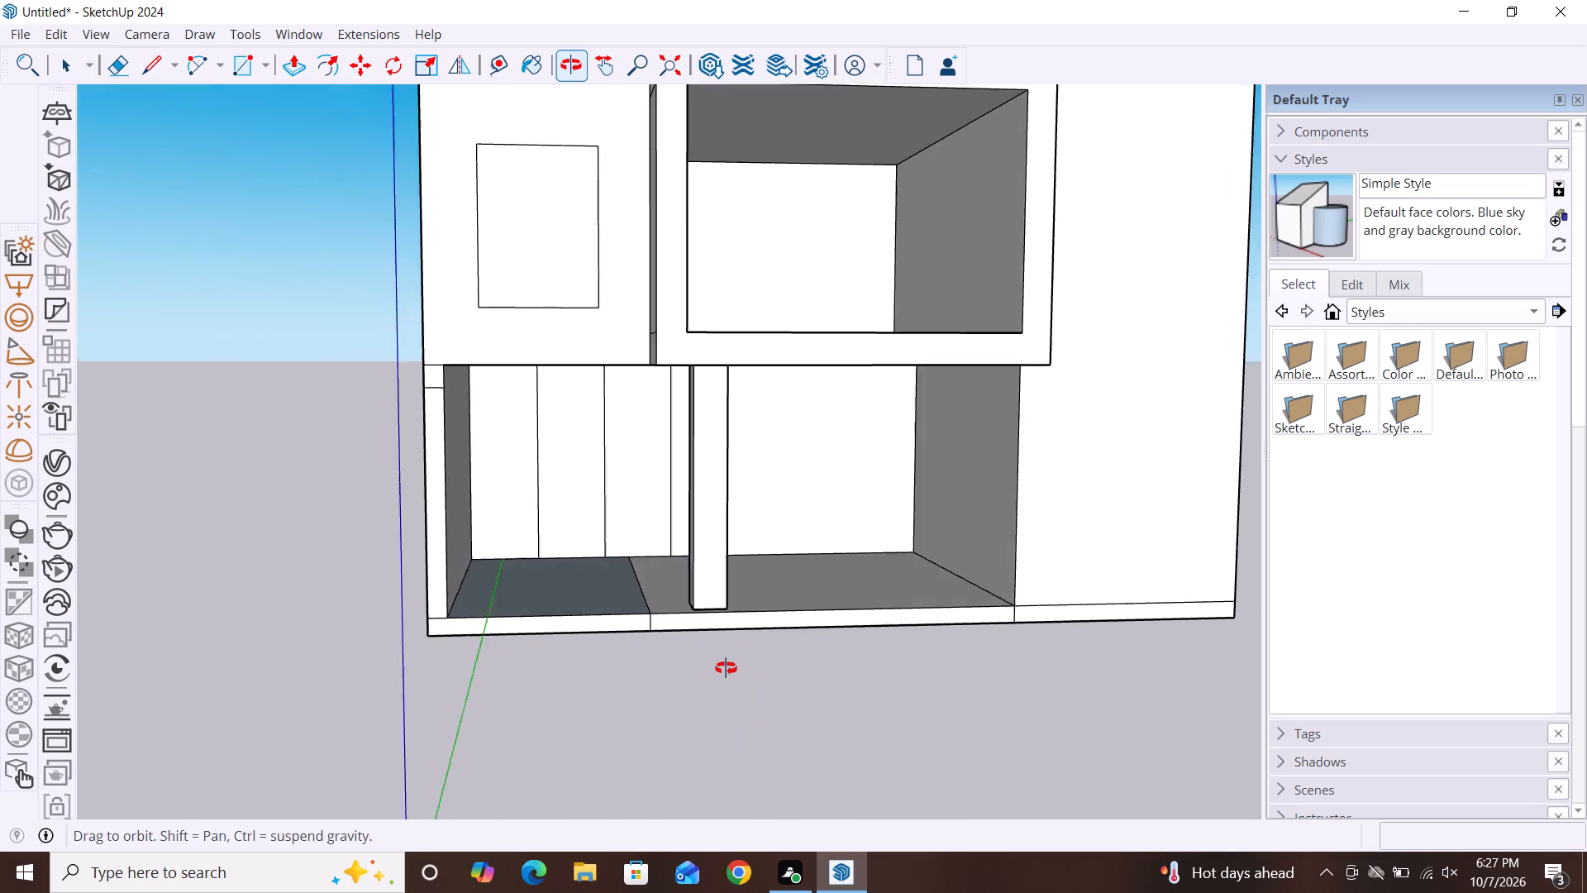
pyautogui.moveTo(726, 668); pyautogui.dragTo(722, 671, button='middle')
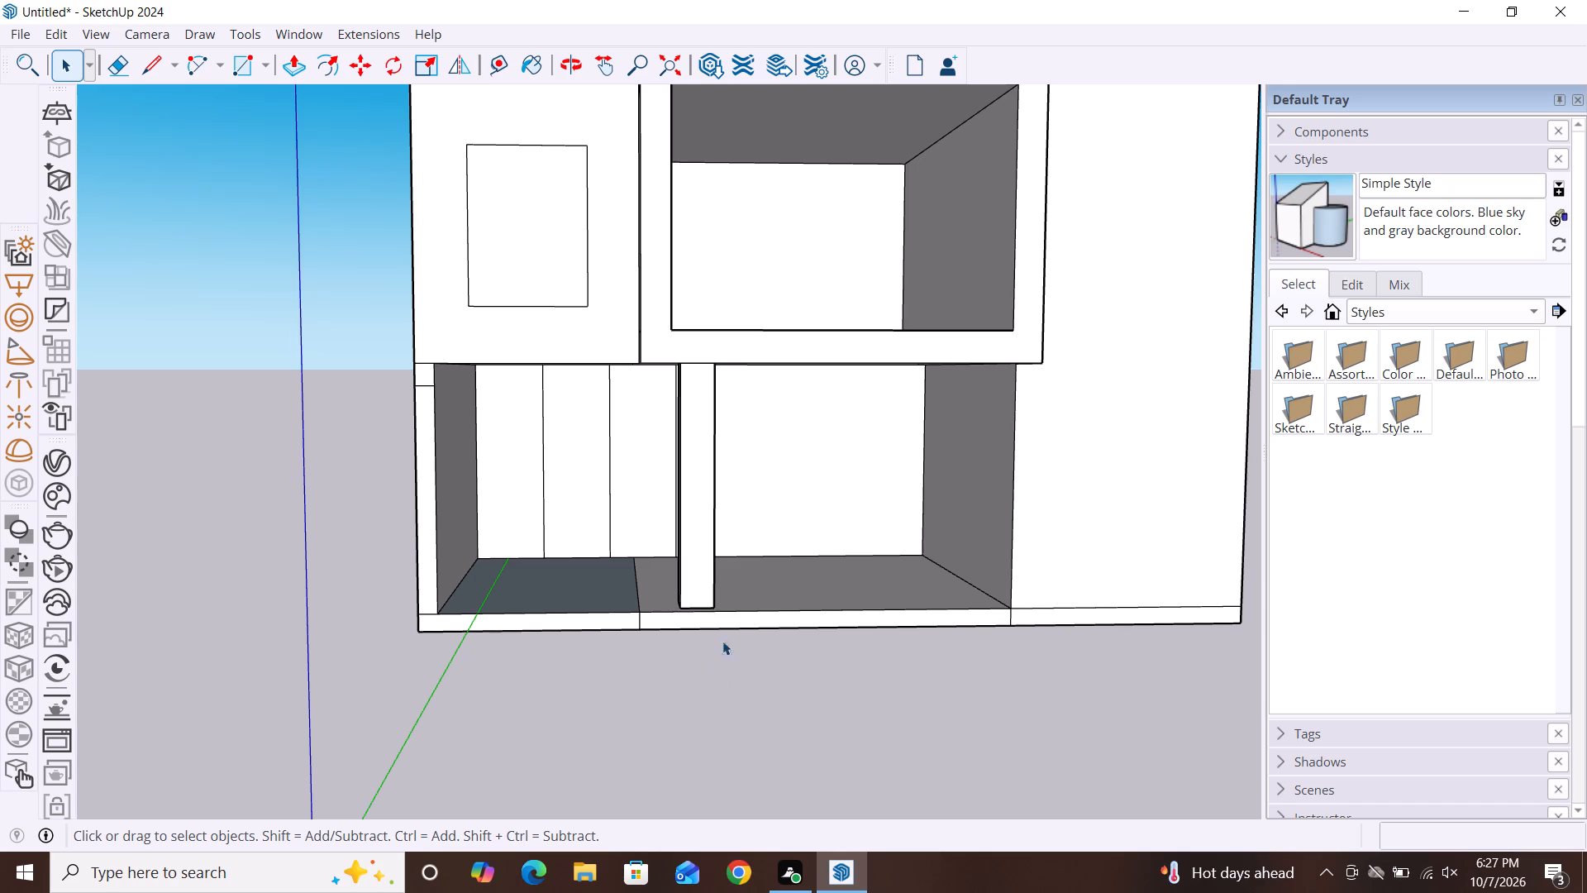
pyautogui.scroll(-2, 825, 375)
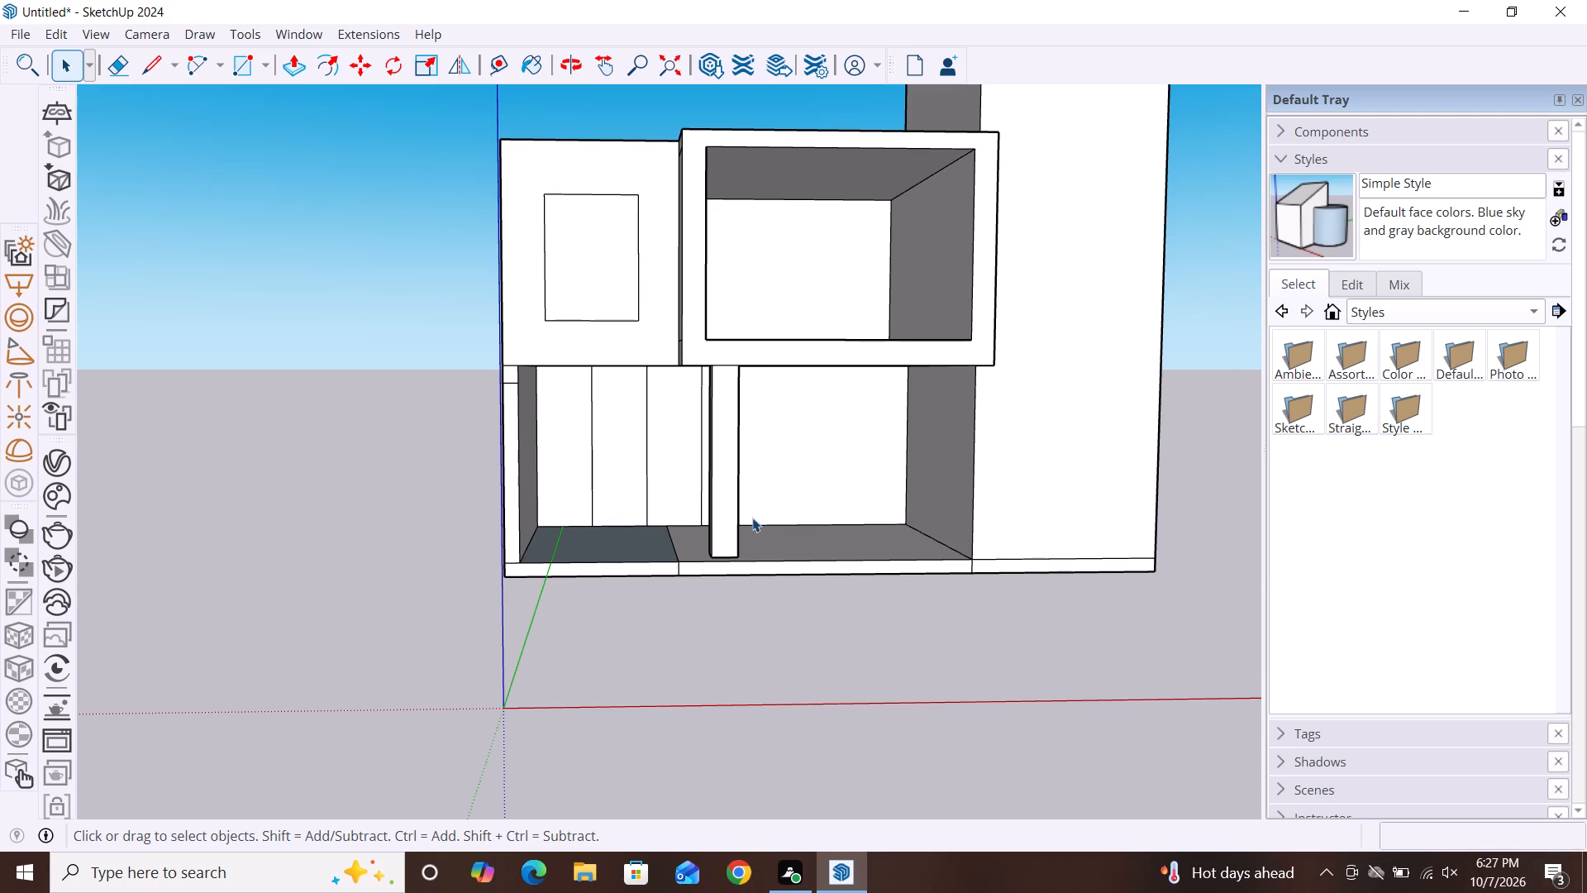
pyautogui.scroll(3, 752, 518)
pyautogui.scroll(-3, 751, 518)
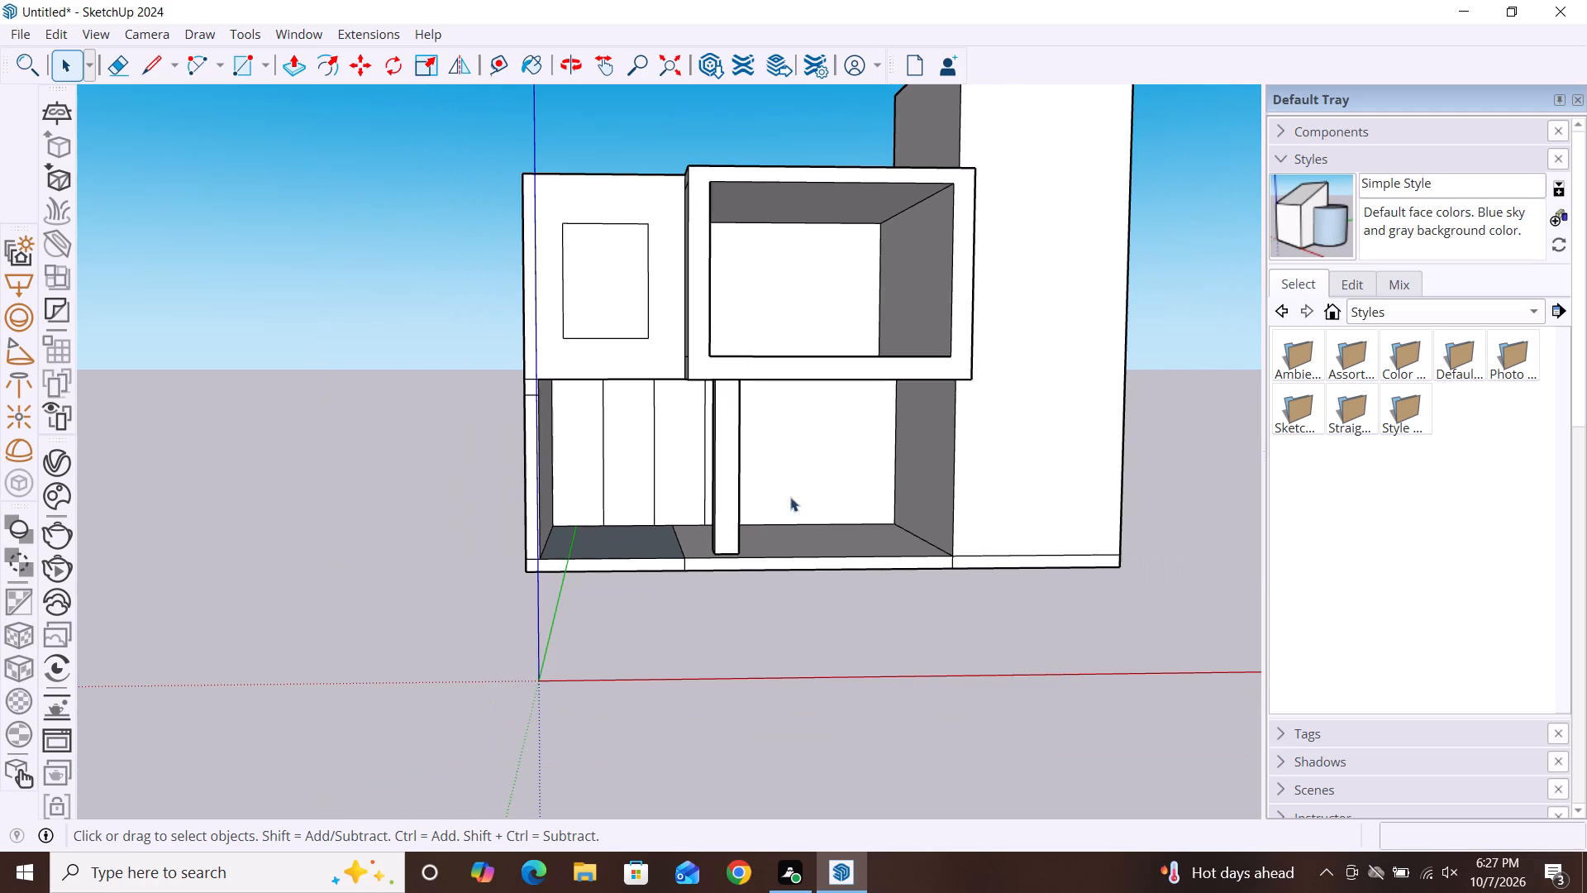
pyautogui.scroll(-1, 843, 455)
pyautogui.moveTo(847, 528); pyautogui.dragTo(792, 540, button='middle')
pyautogui.moveTo(730, 507); pyautogui.dragTo(764, 426, button='middle')
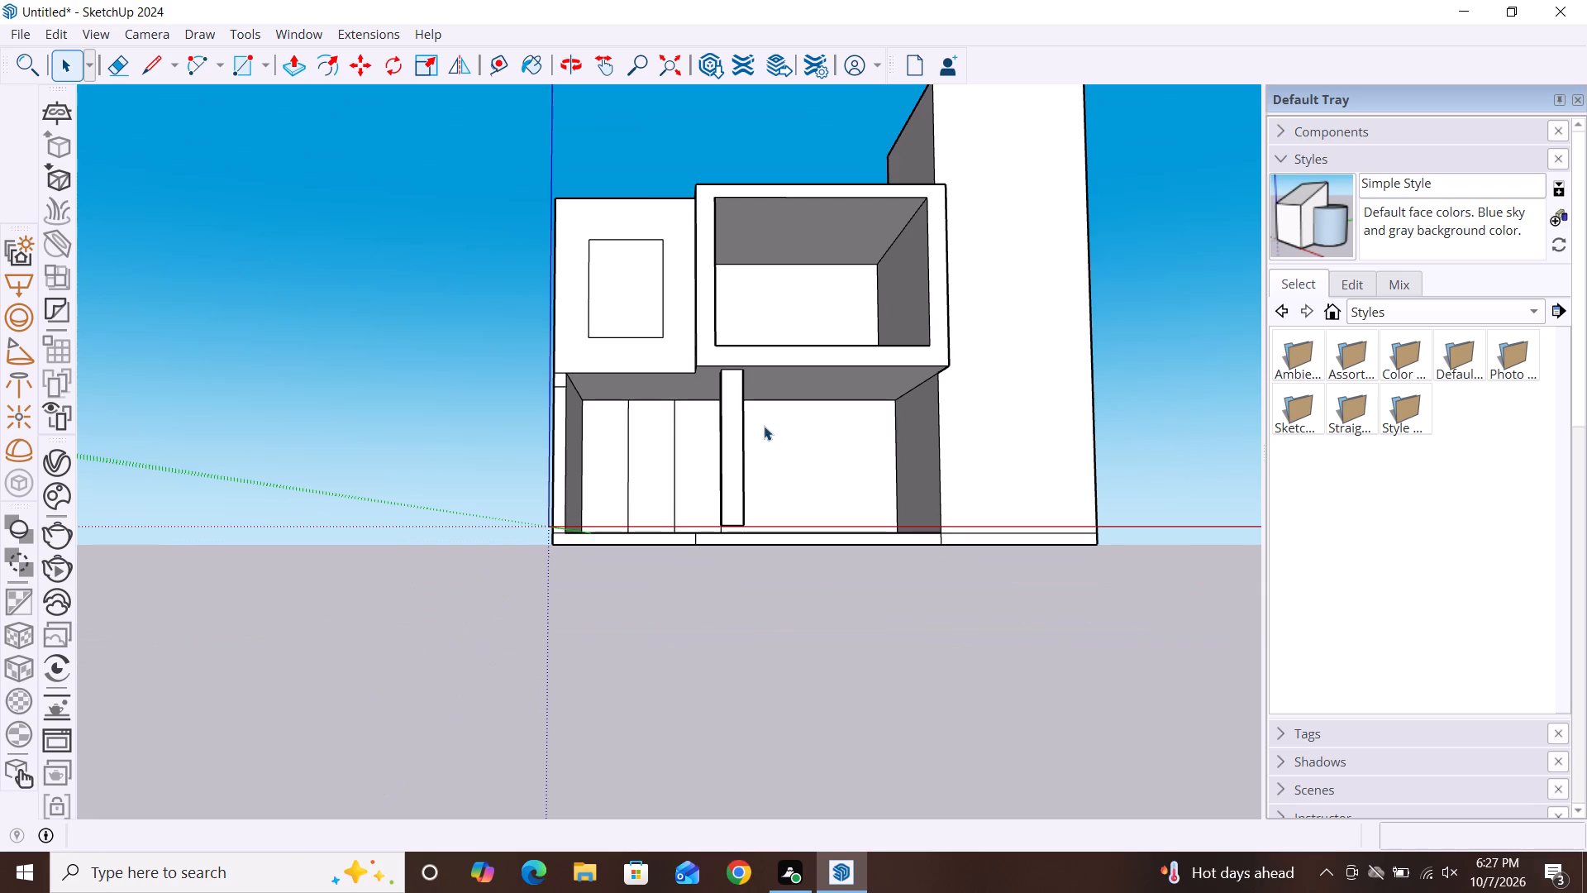
pyautogui.moveTo(721, 468); pyautogui.dragTo(719, 513, button='middle')
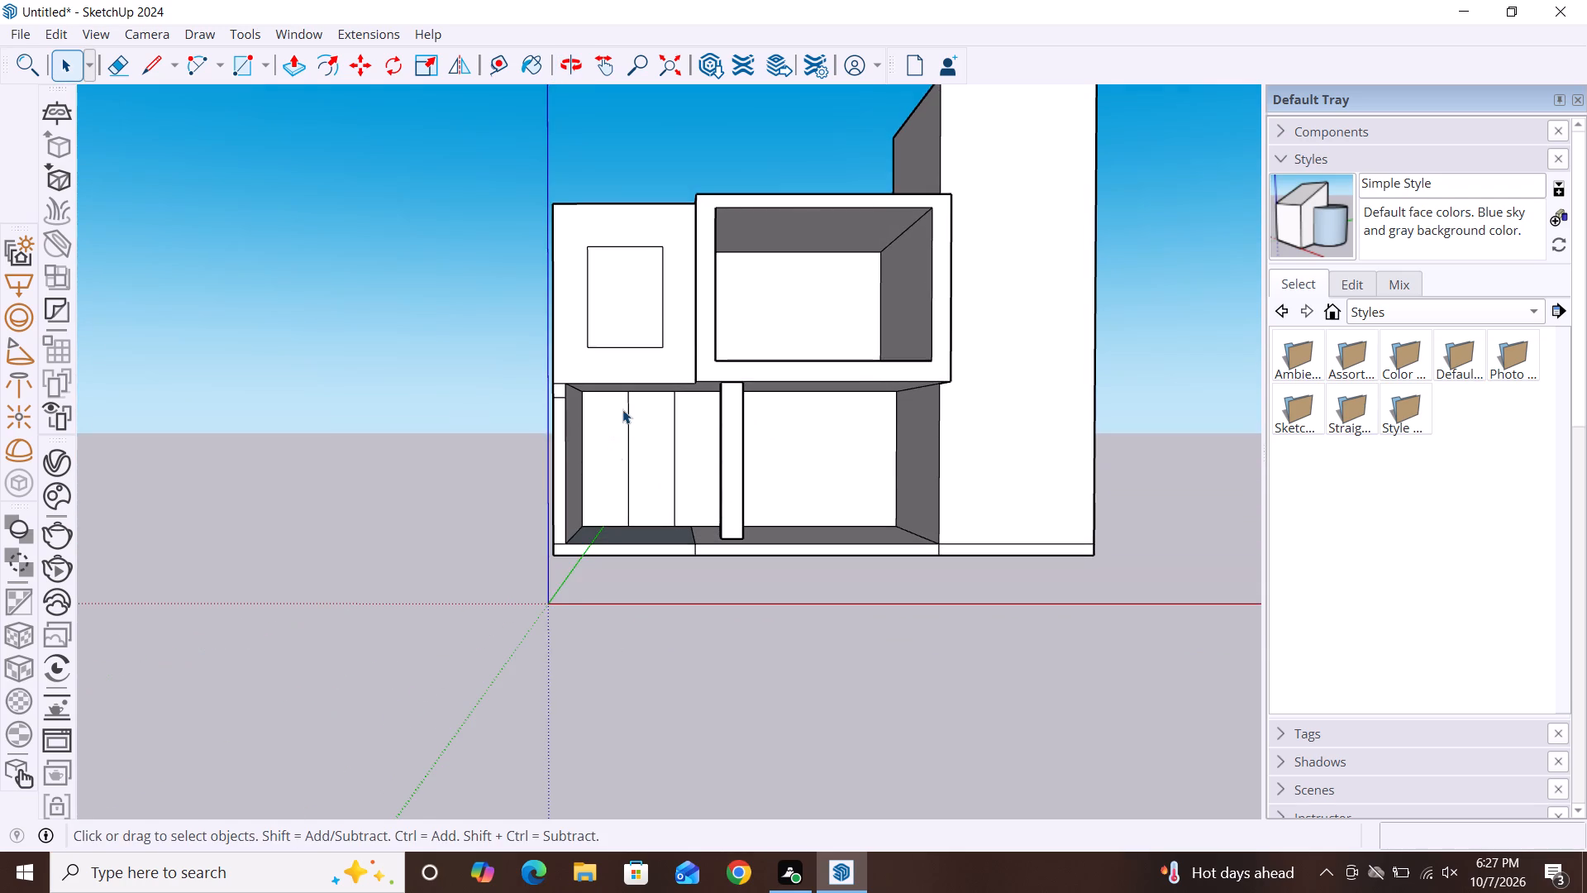
# Draw a square of about 1' 3 7/8" near the top of the leftmost panel on the lower recess's back wall.
pyautogui.scroll(4, 624, 406)
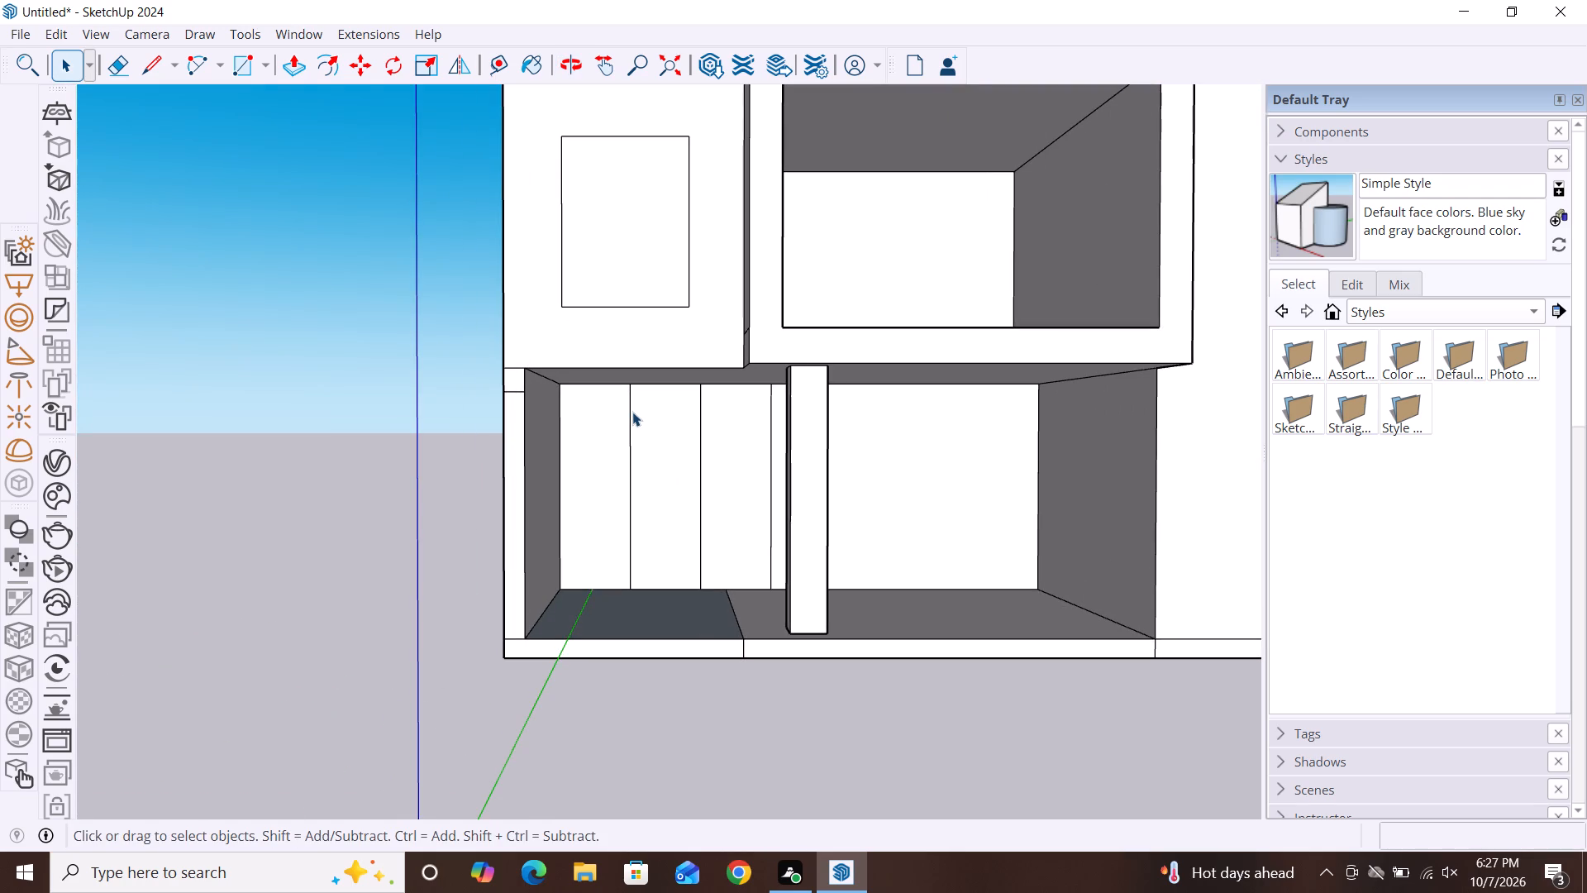
pyautogui.press('r')
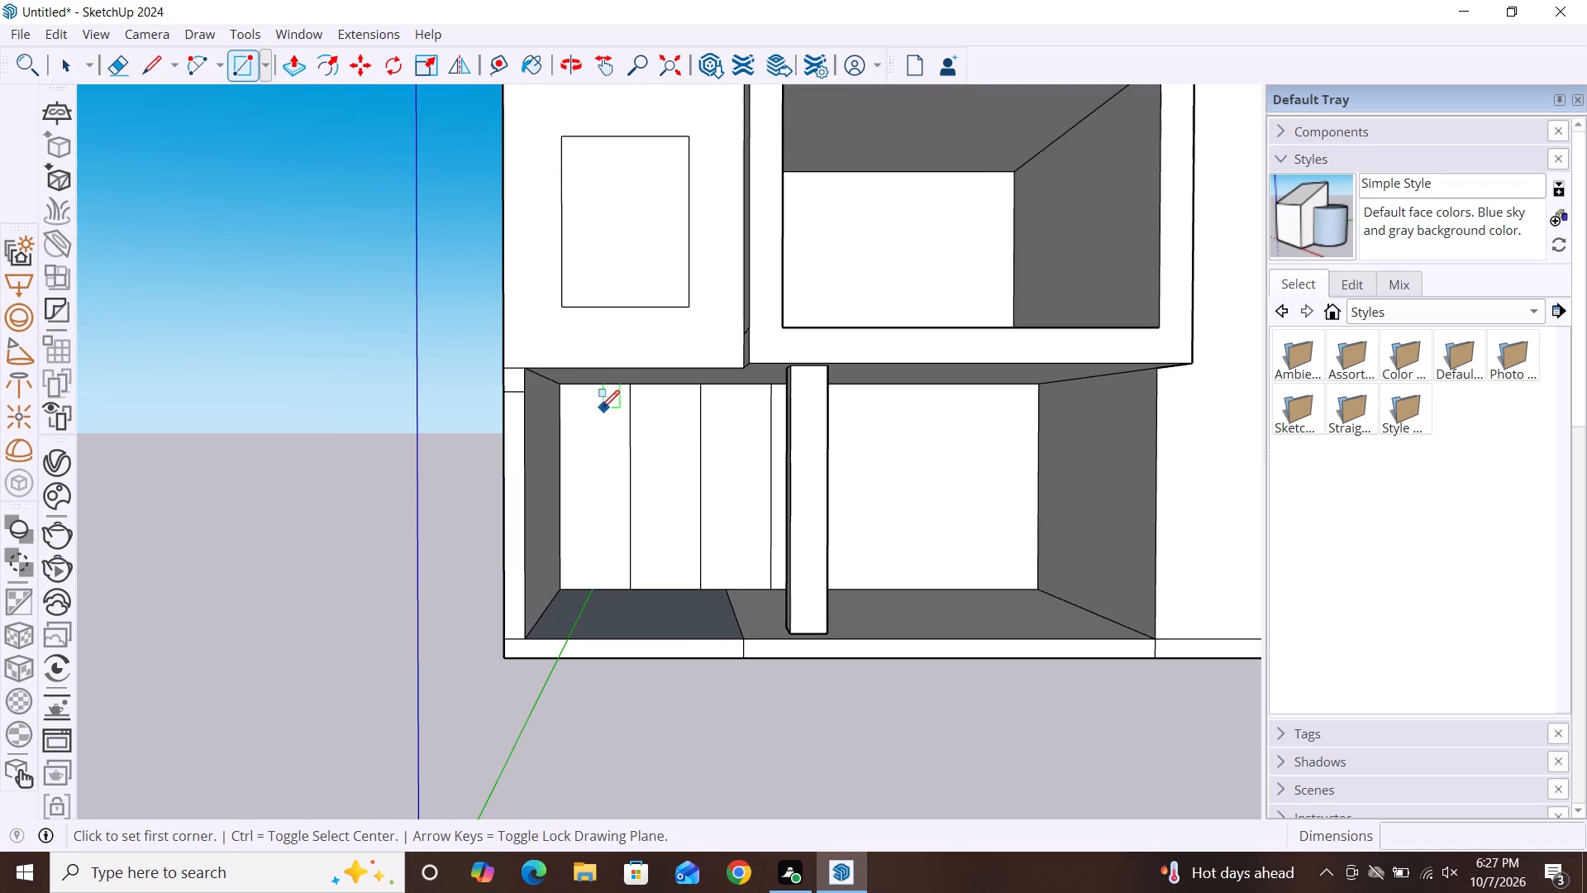
pyautogui.click(573, 401)
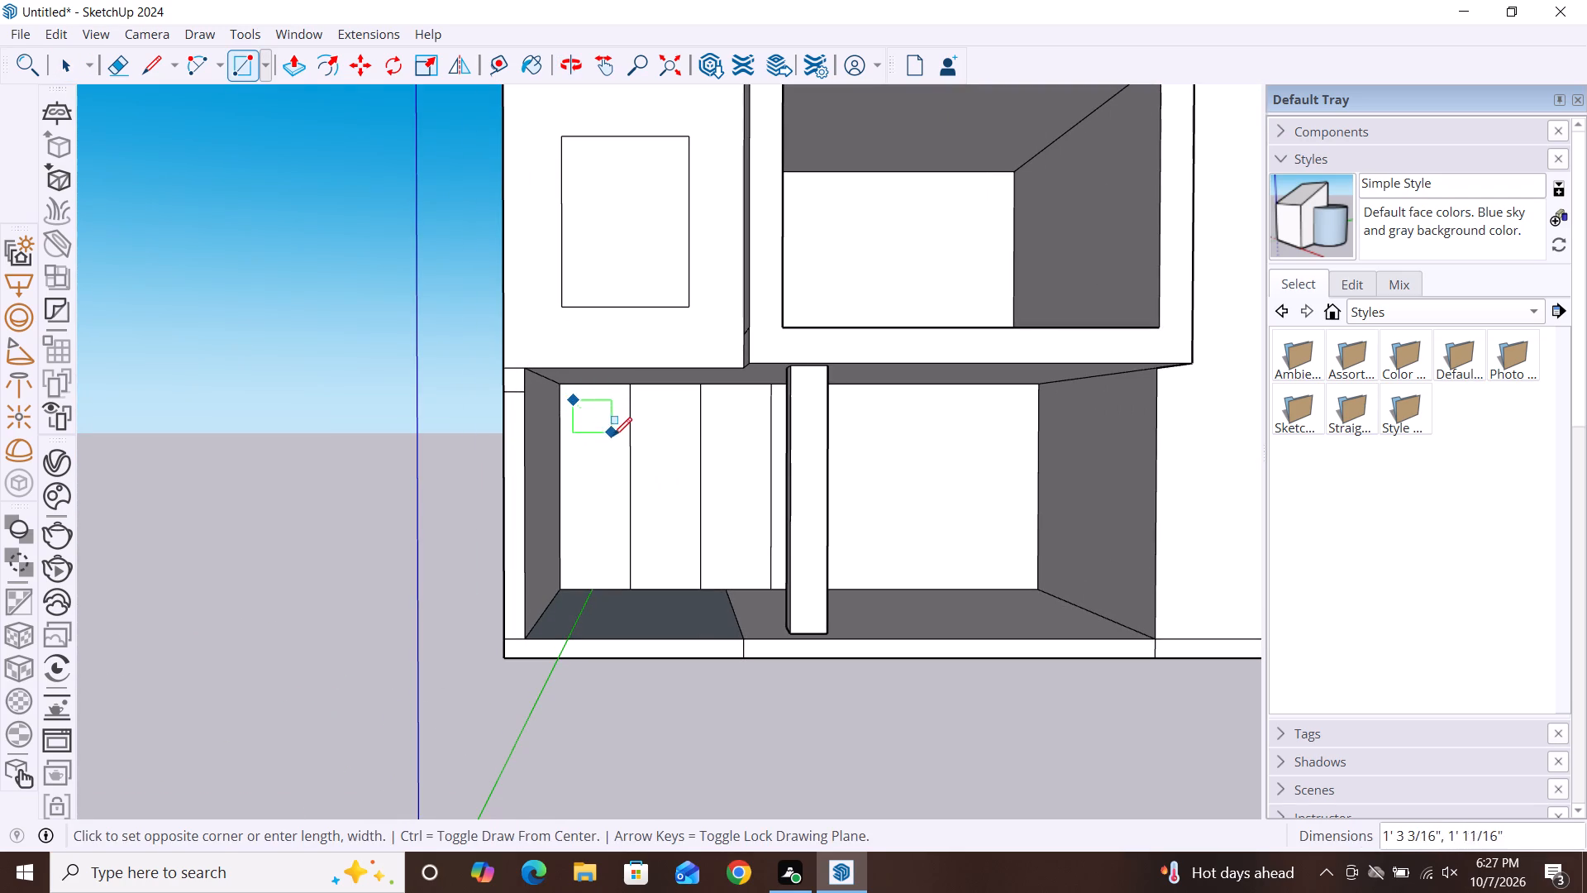
pyautogui.click(614, 441)
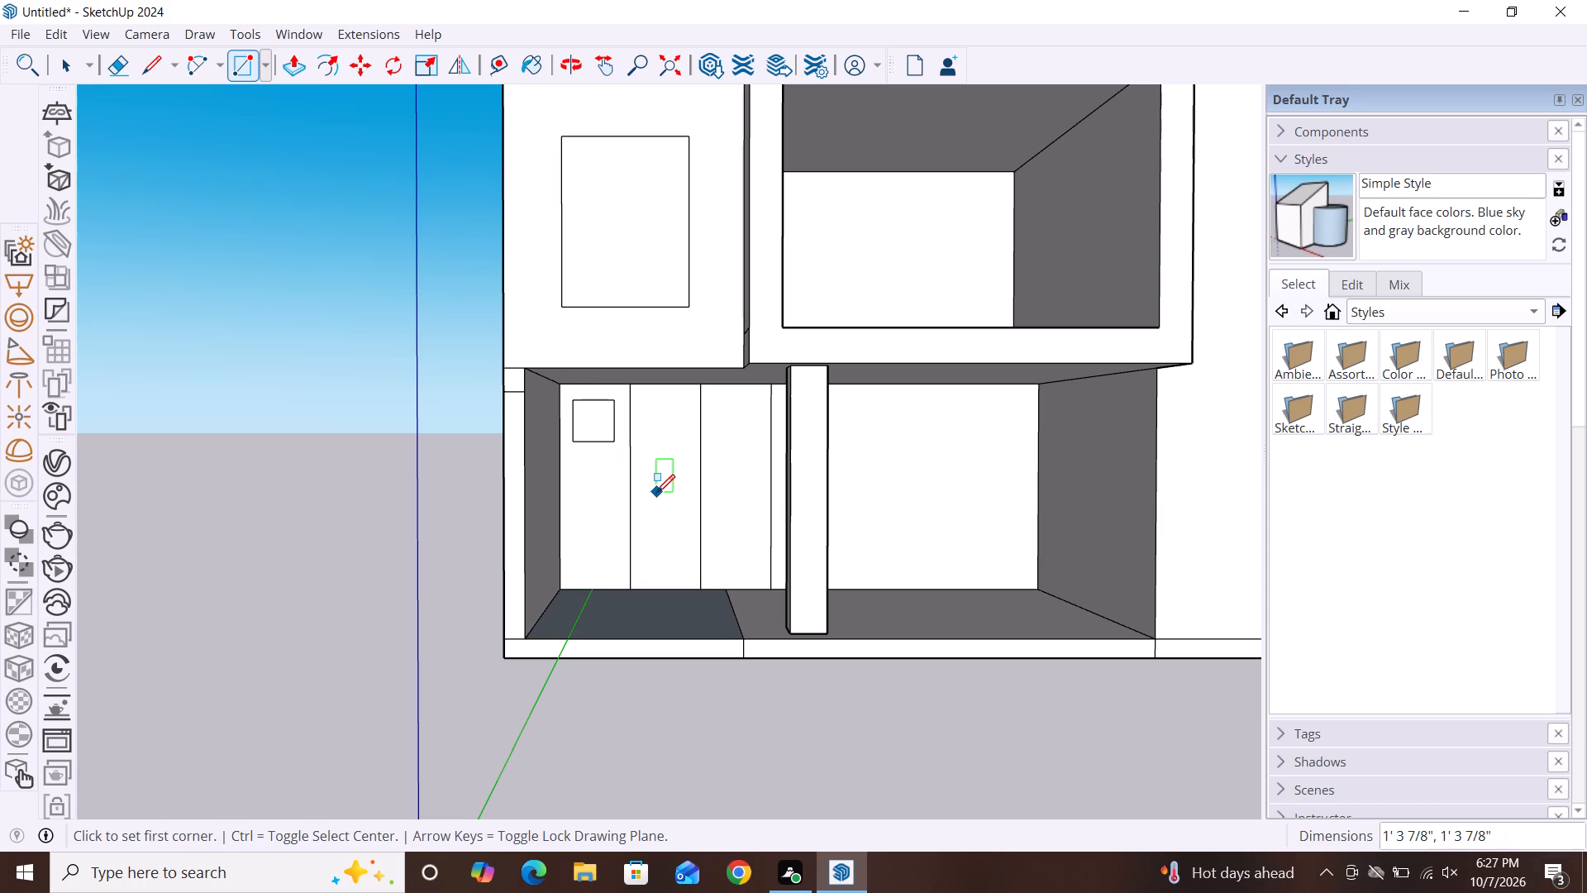
pyautogui.press('Escape')
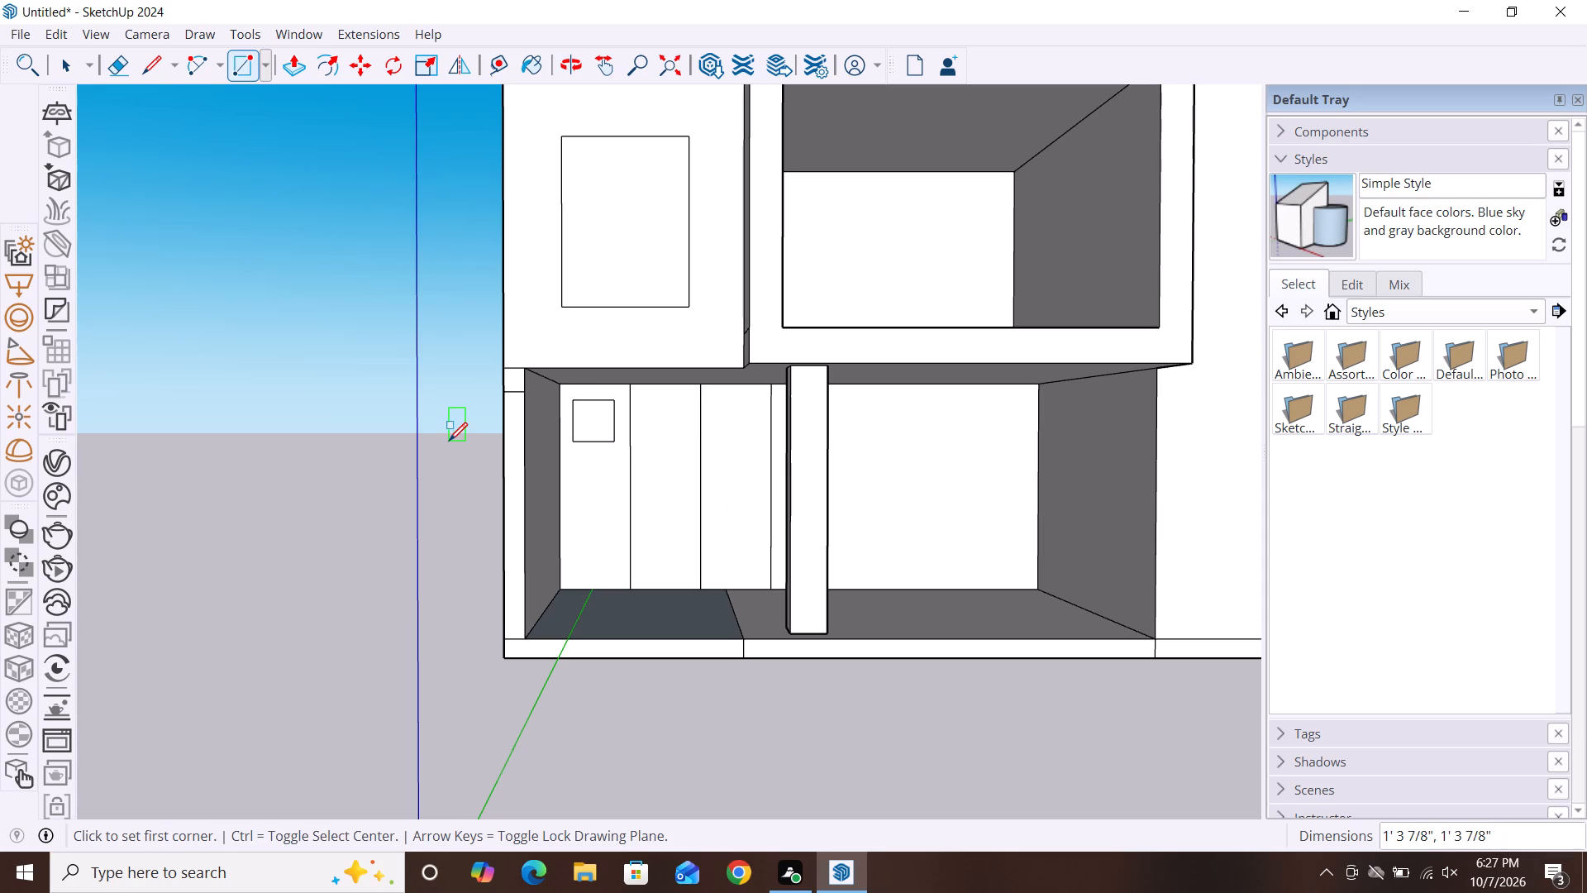
# Examine the building's whole front, checking the lower recess, column, projecting frame and tower together.
pyautogui.scroll(-7, 471, 384)
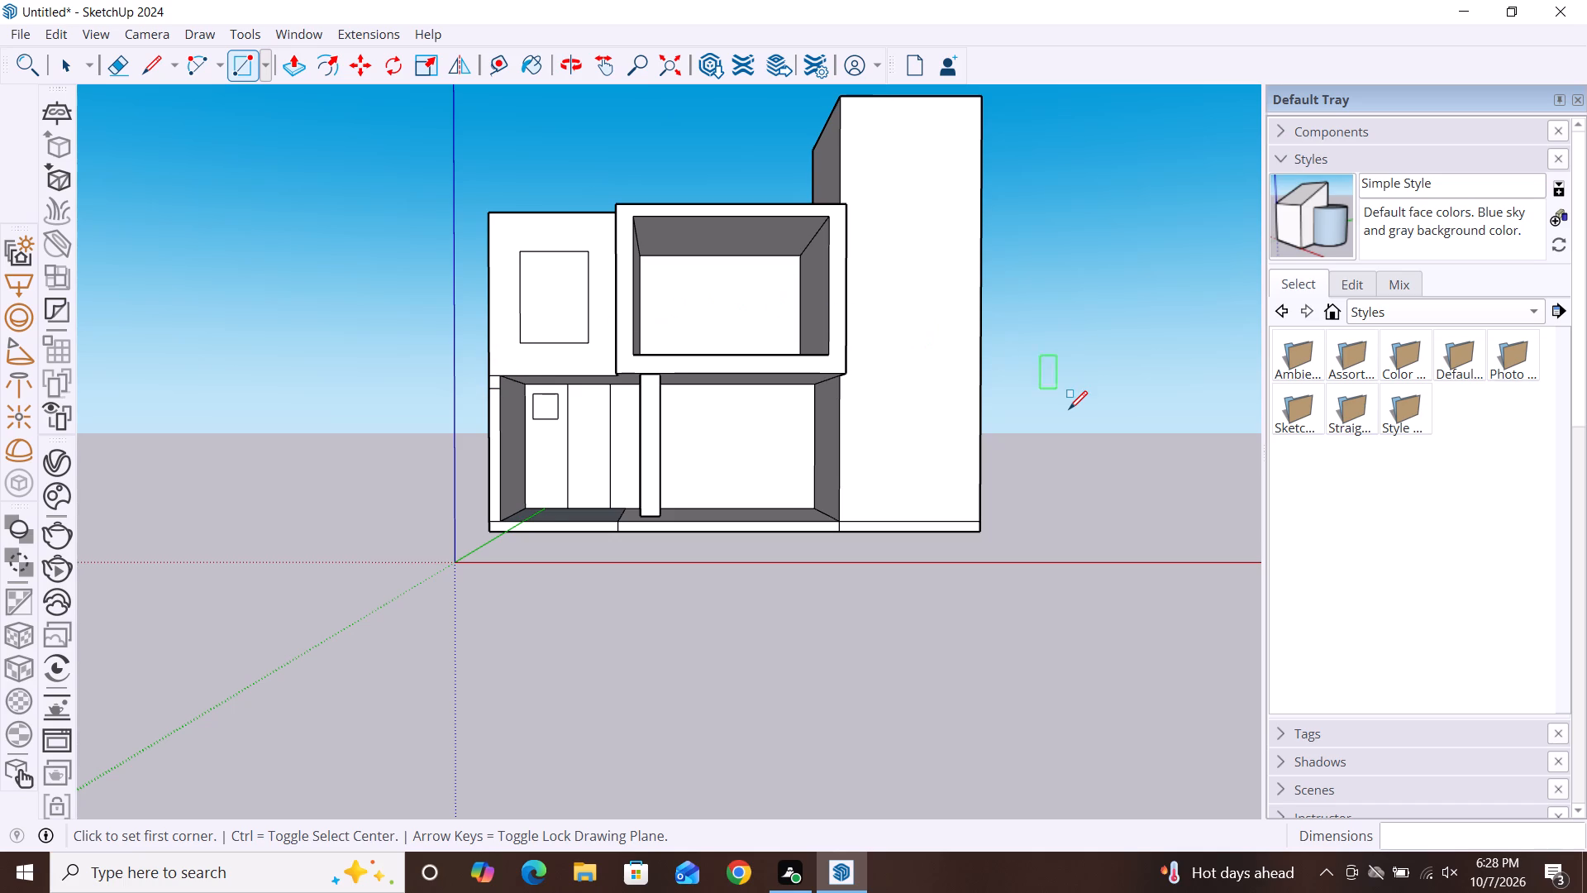
pyautogui.scroll(-1, 1069, 409)
pyautogui.moveTo(1048, 489); pyautogui.dragTo(982, 547, button='middle')
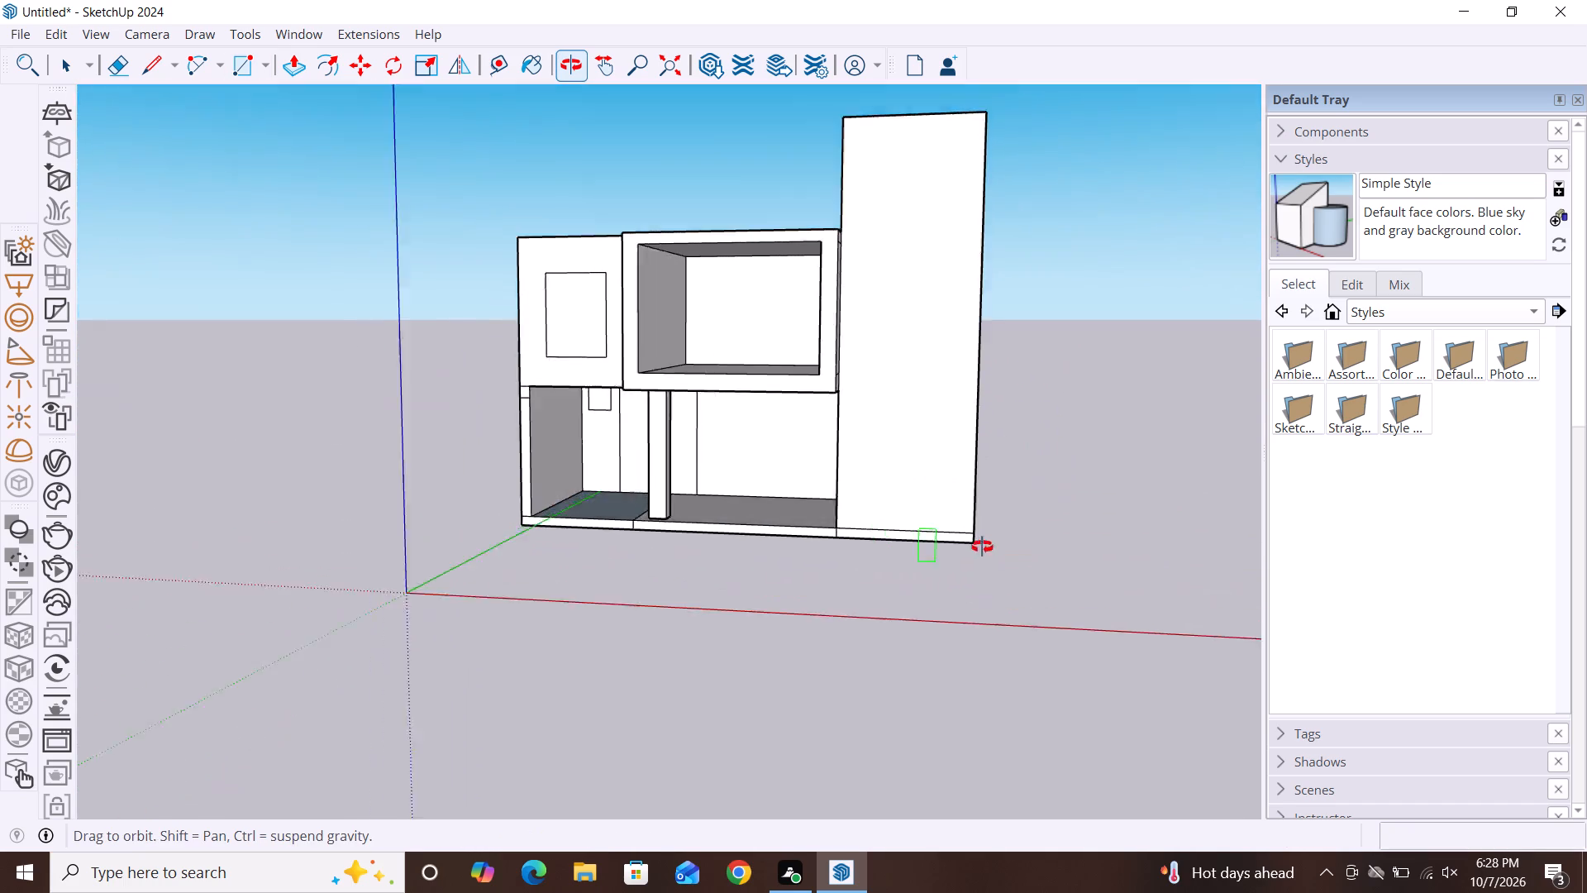
pyautogui.moveTo(982, 547); pyautogui.dragTo(1021, 551, button='middle')
pyautogui.press('space')
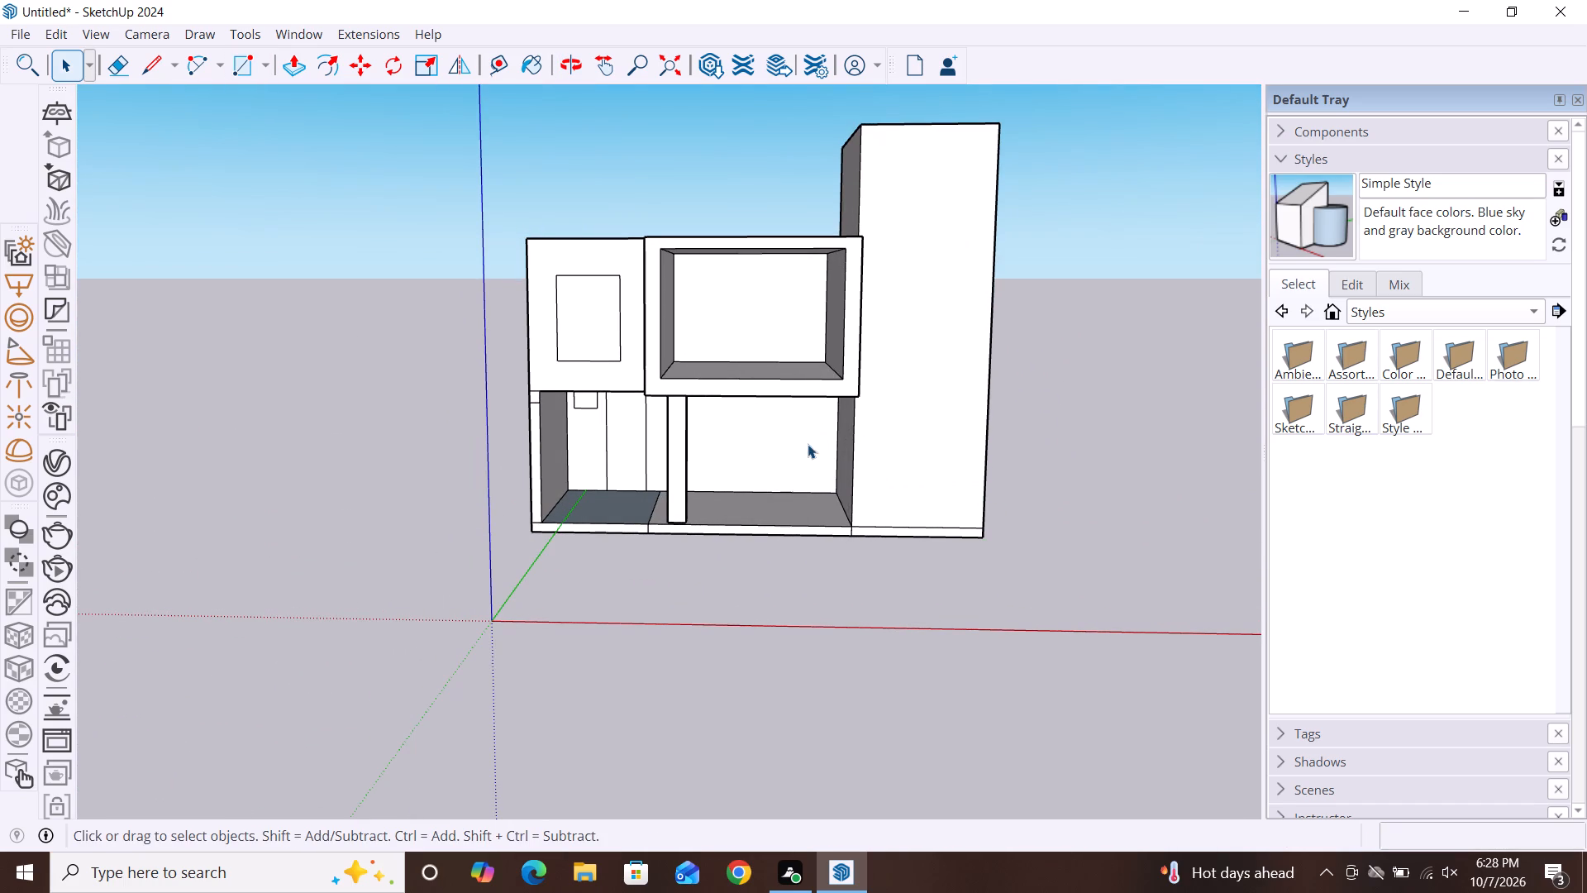
pyautogui.scroll(5, 751, 302)
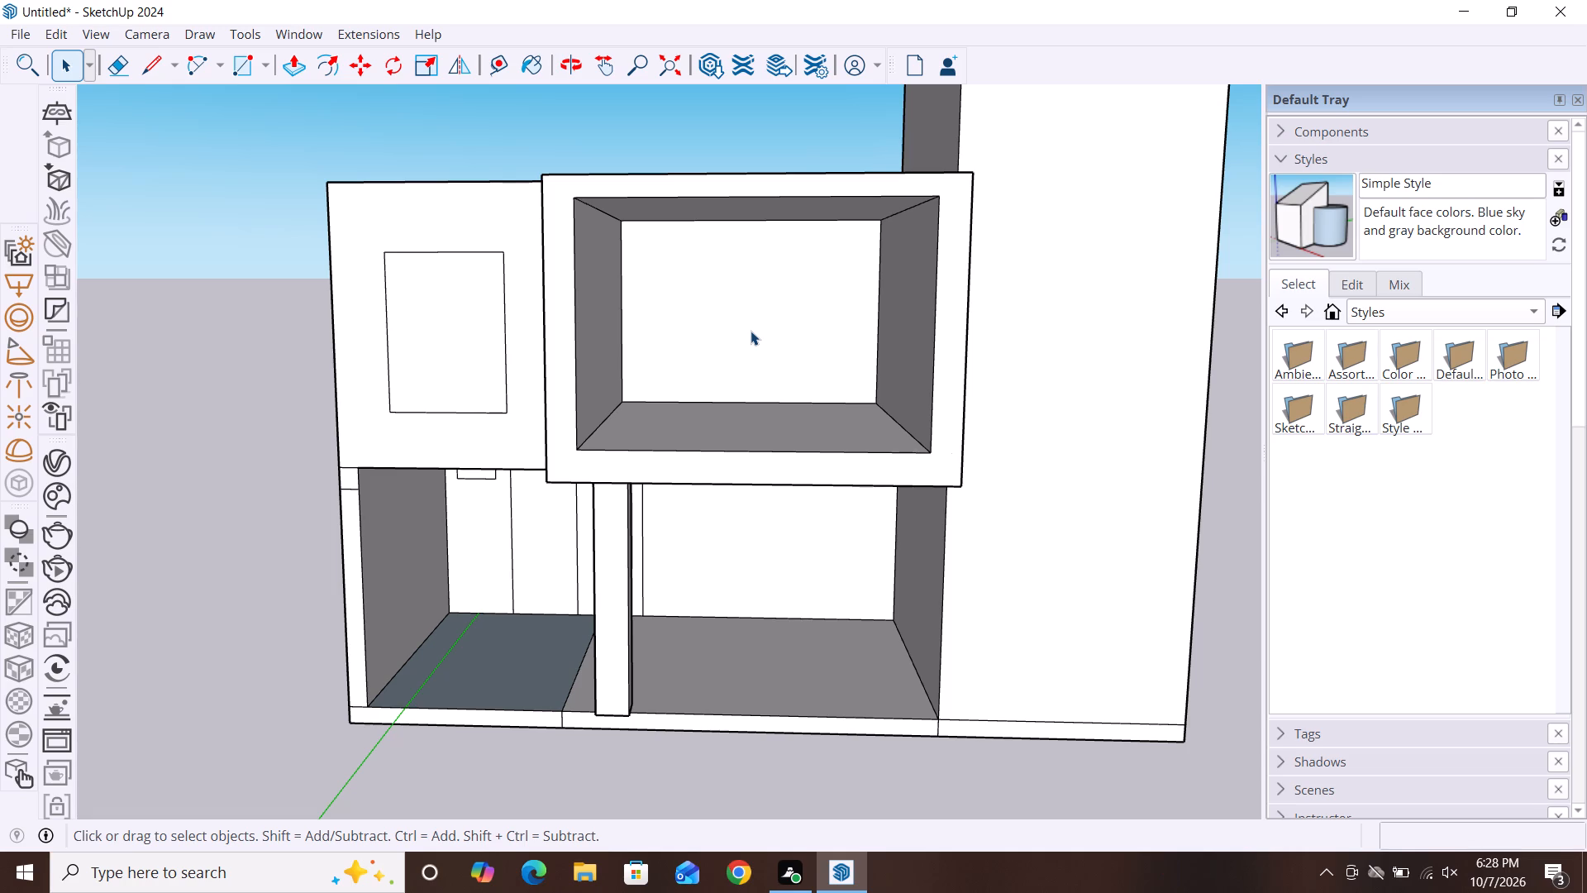
pyautogui.scroll(-2, 751, 331)
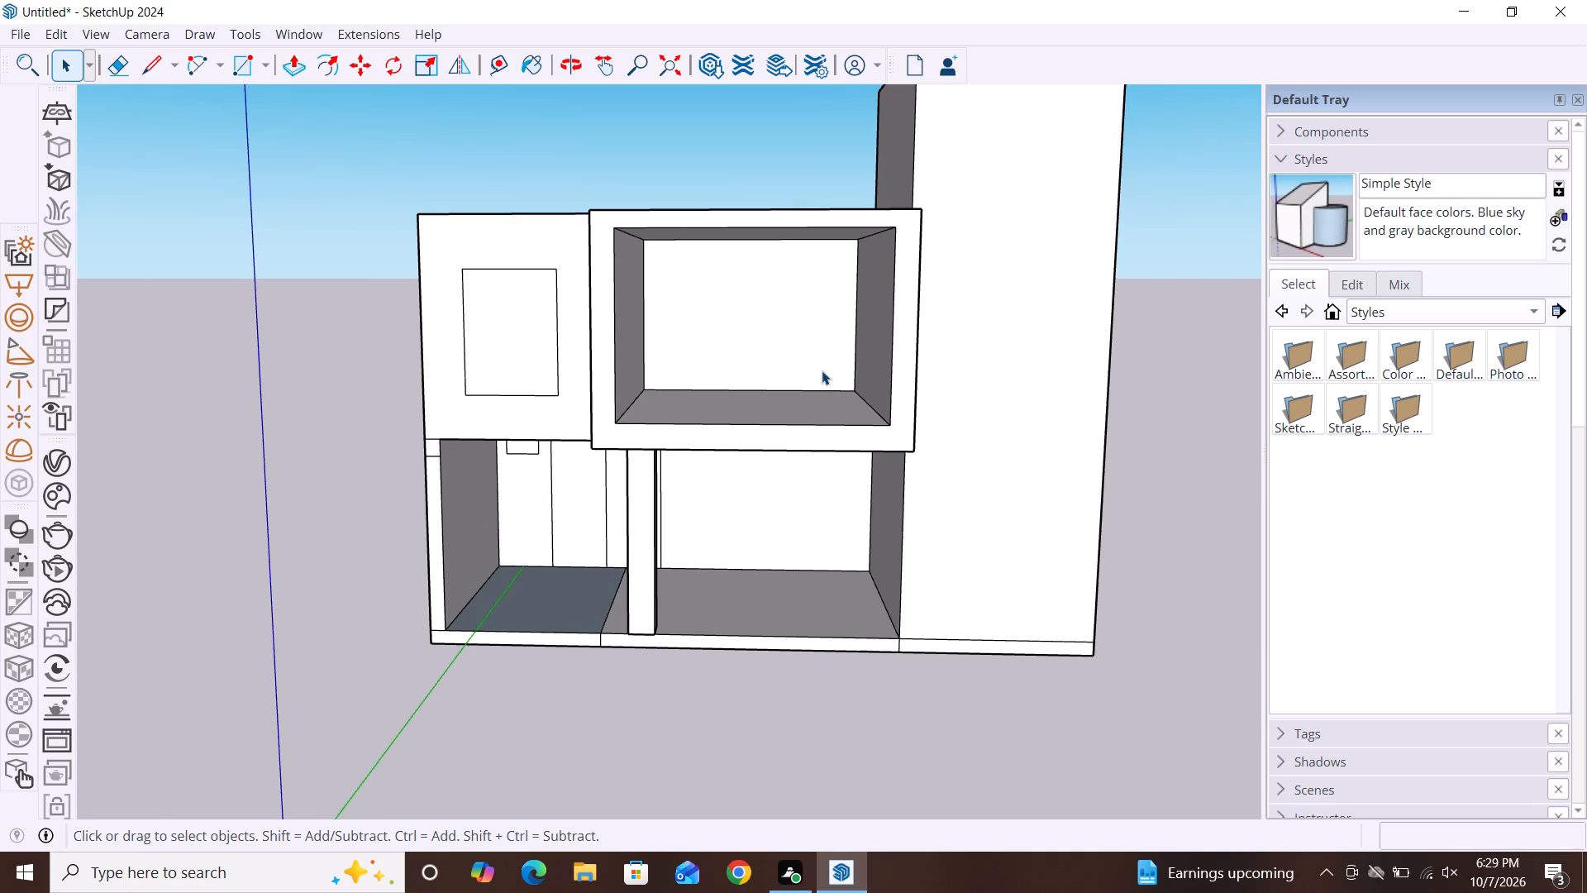
pyautogui.scroll(-1, 958, 403)
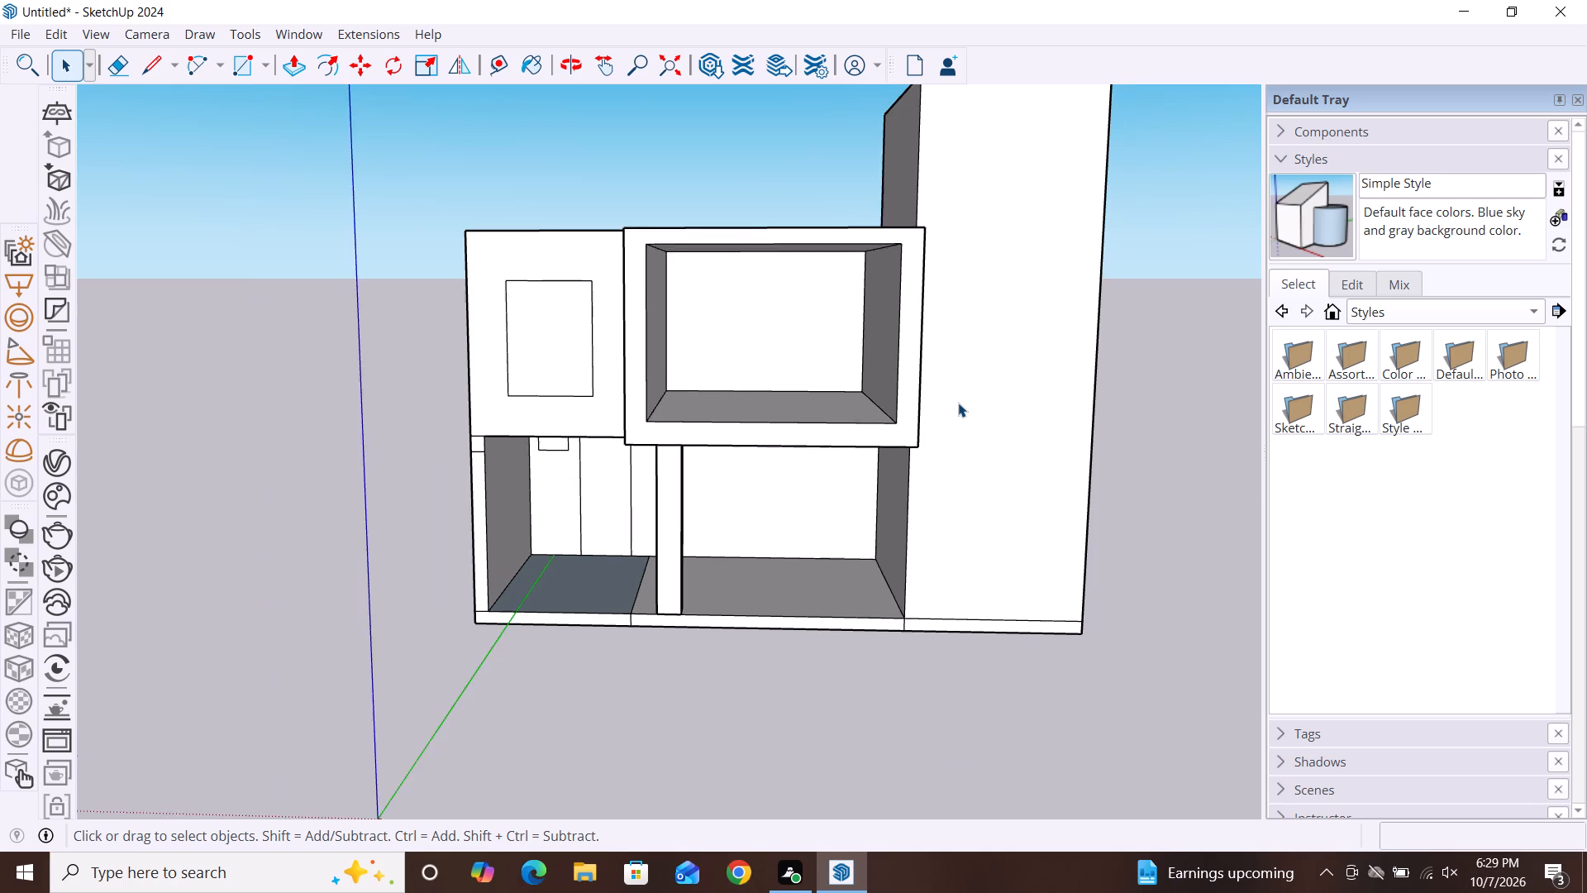
pyautogui.scroll(-1, 958, 403)
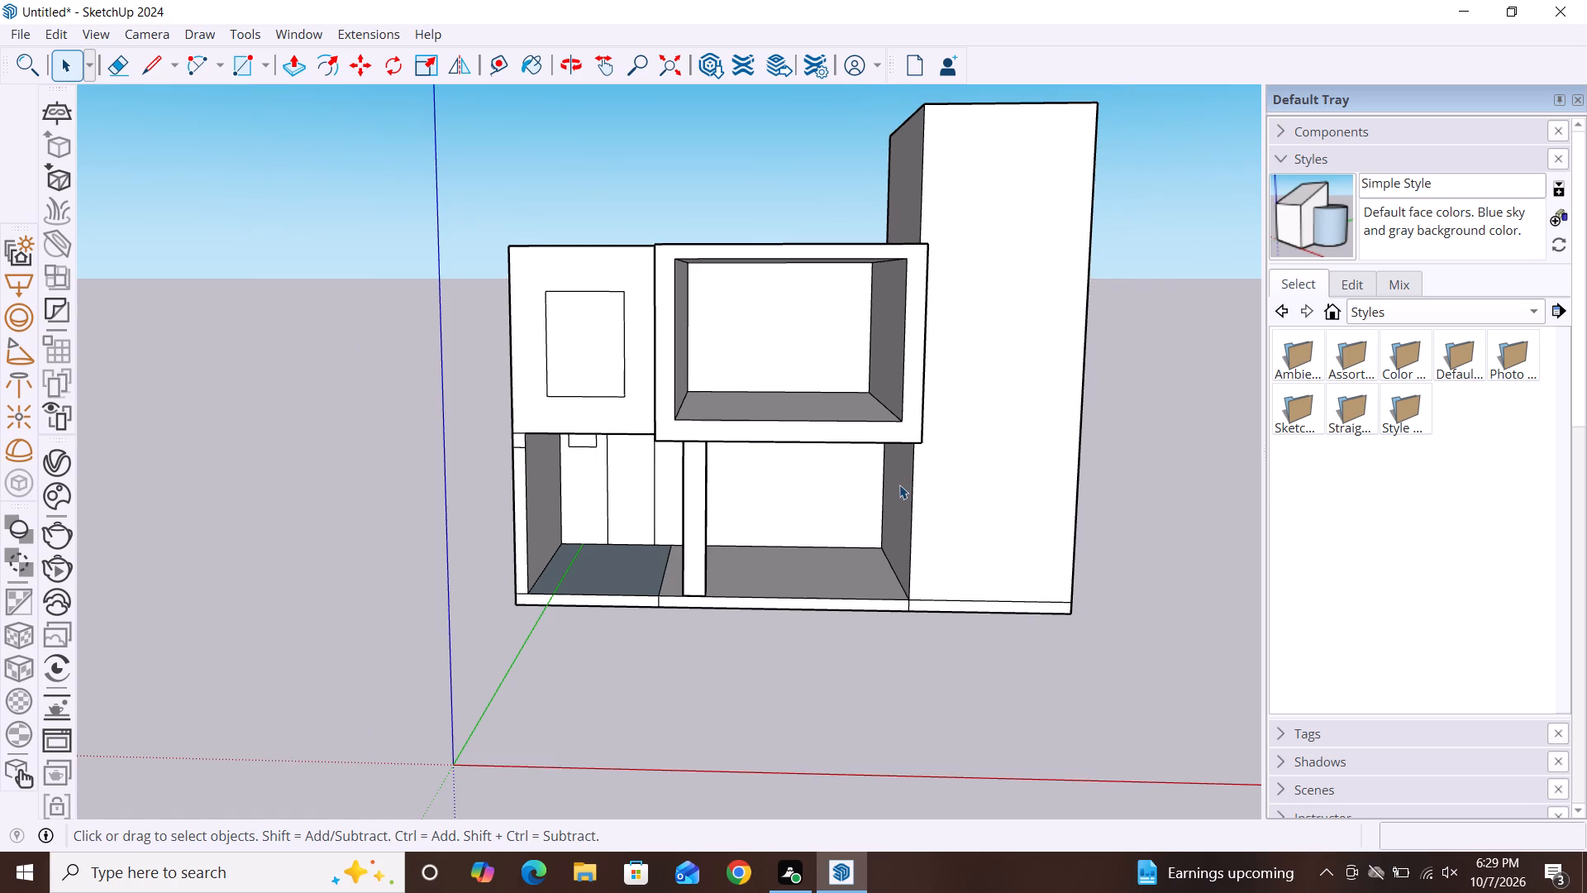
pyautogui.scroll(3, 899, 485)
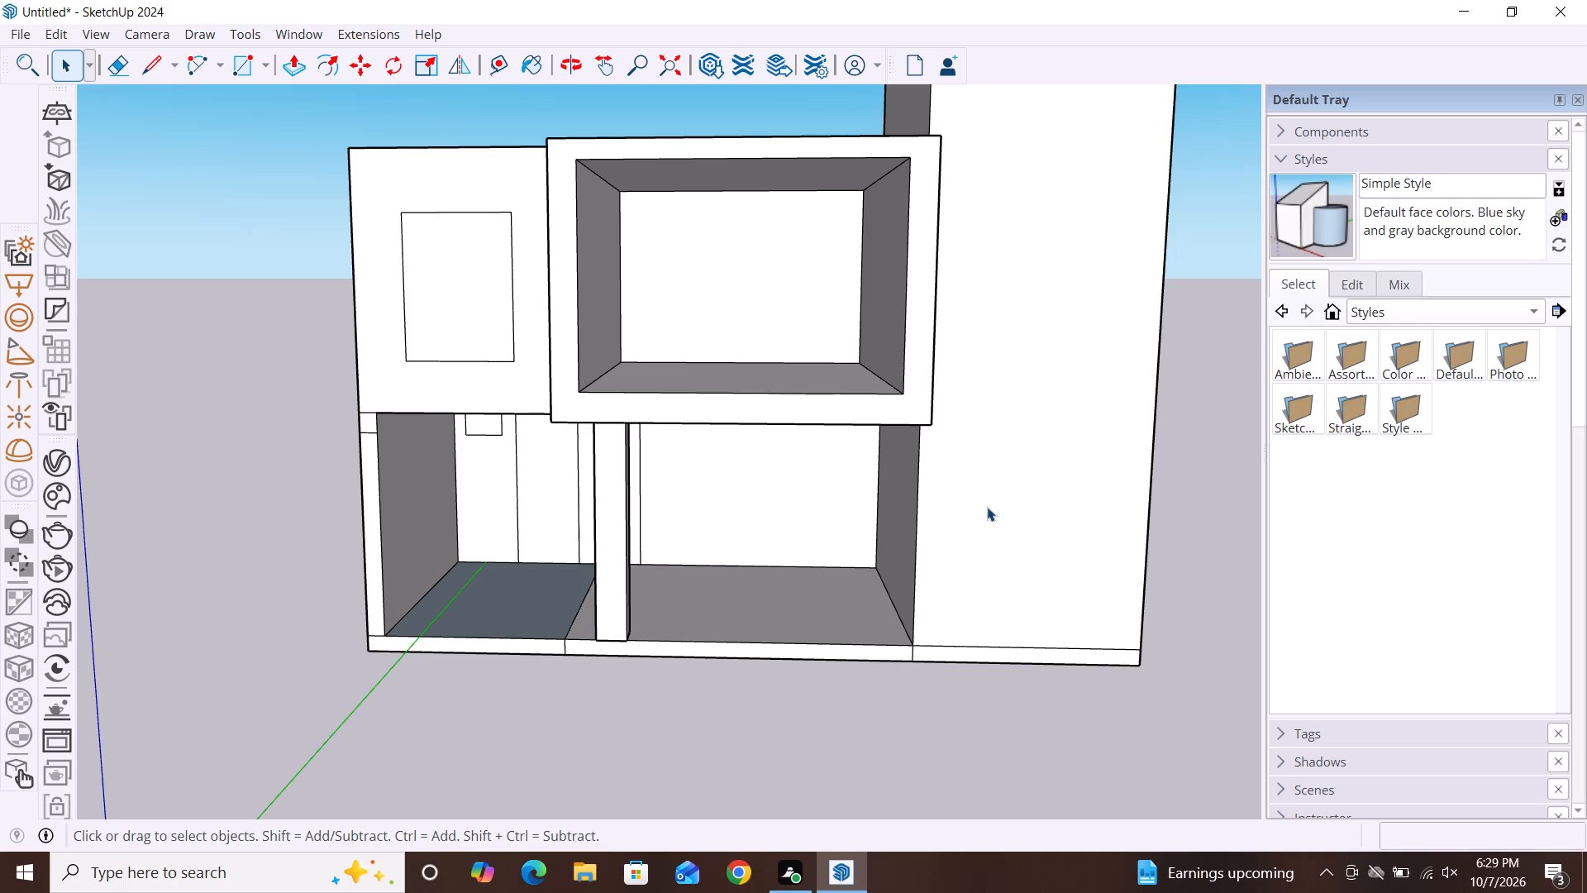
pyautogui.scroll(-6, 836, 362)
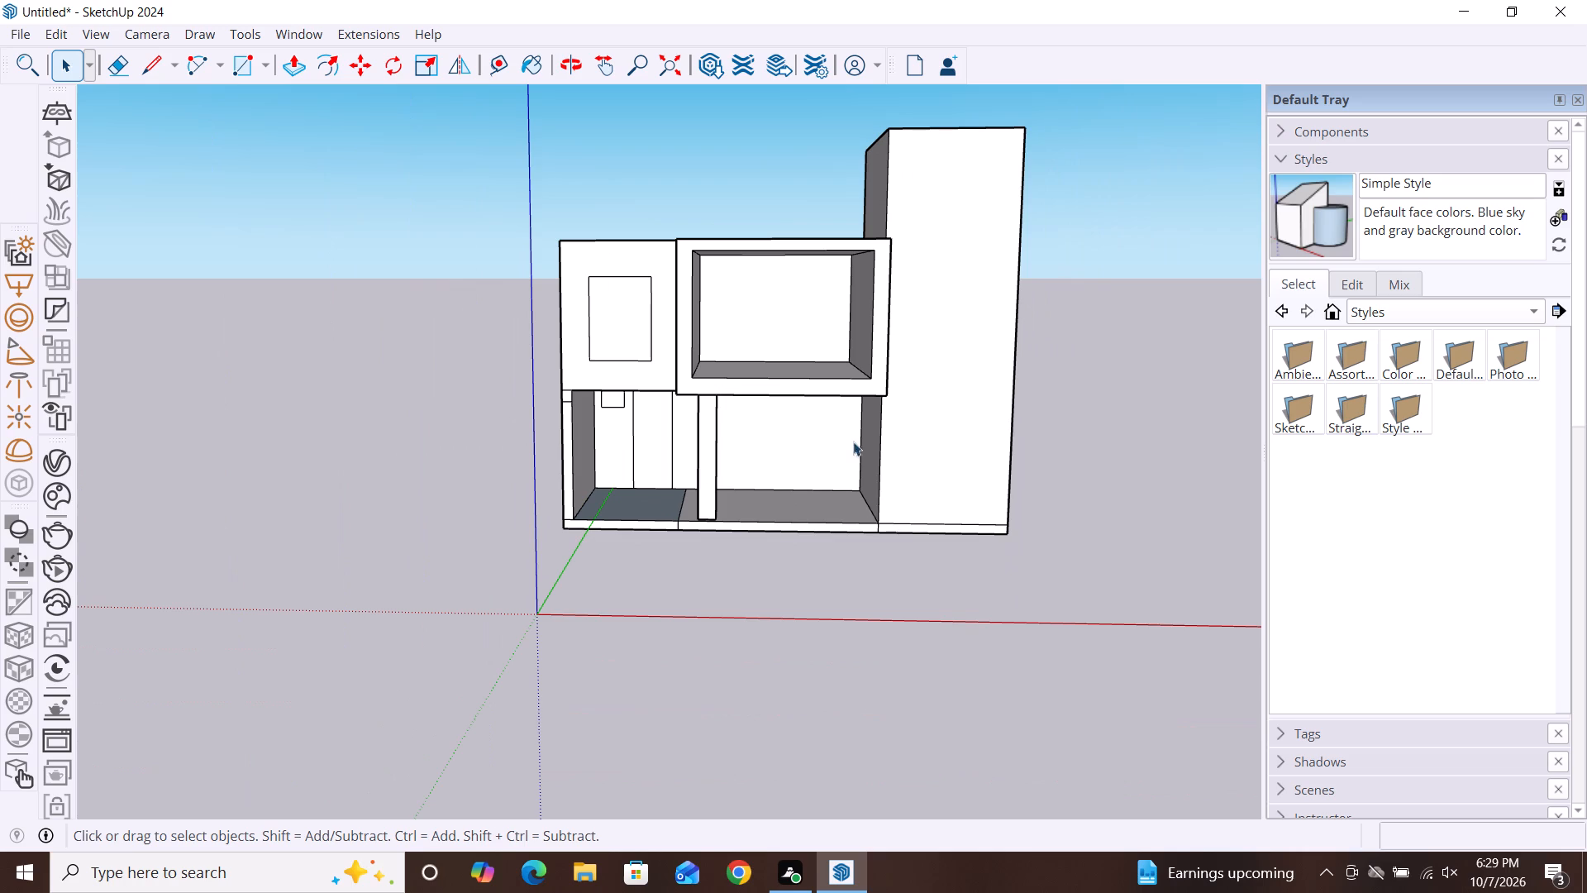
pyautogui.scroll(5, 700, 514)
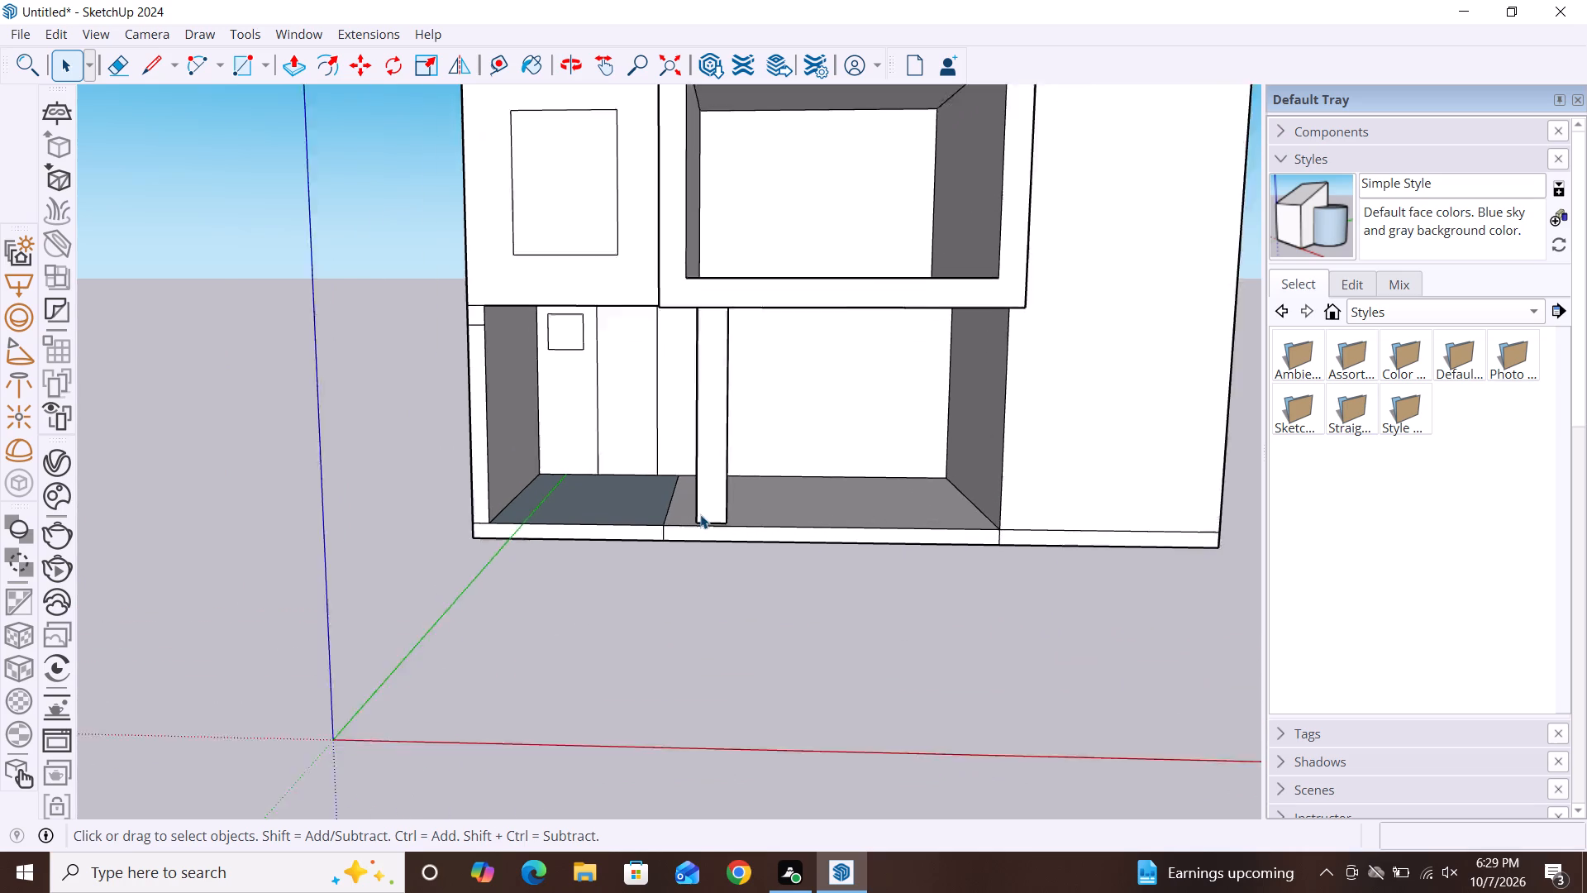
# Examine the lower recess and the column's base on the slab, close up and against the whole front.
pyautogui.scroll(8, 700, 514)
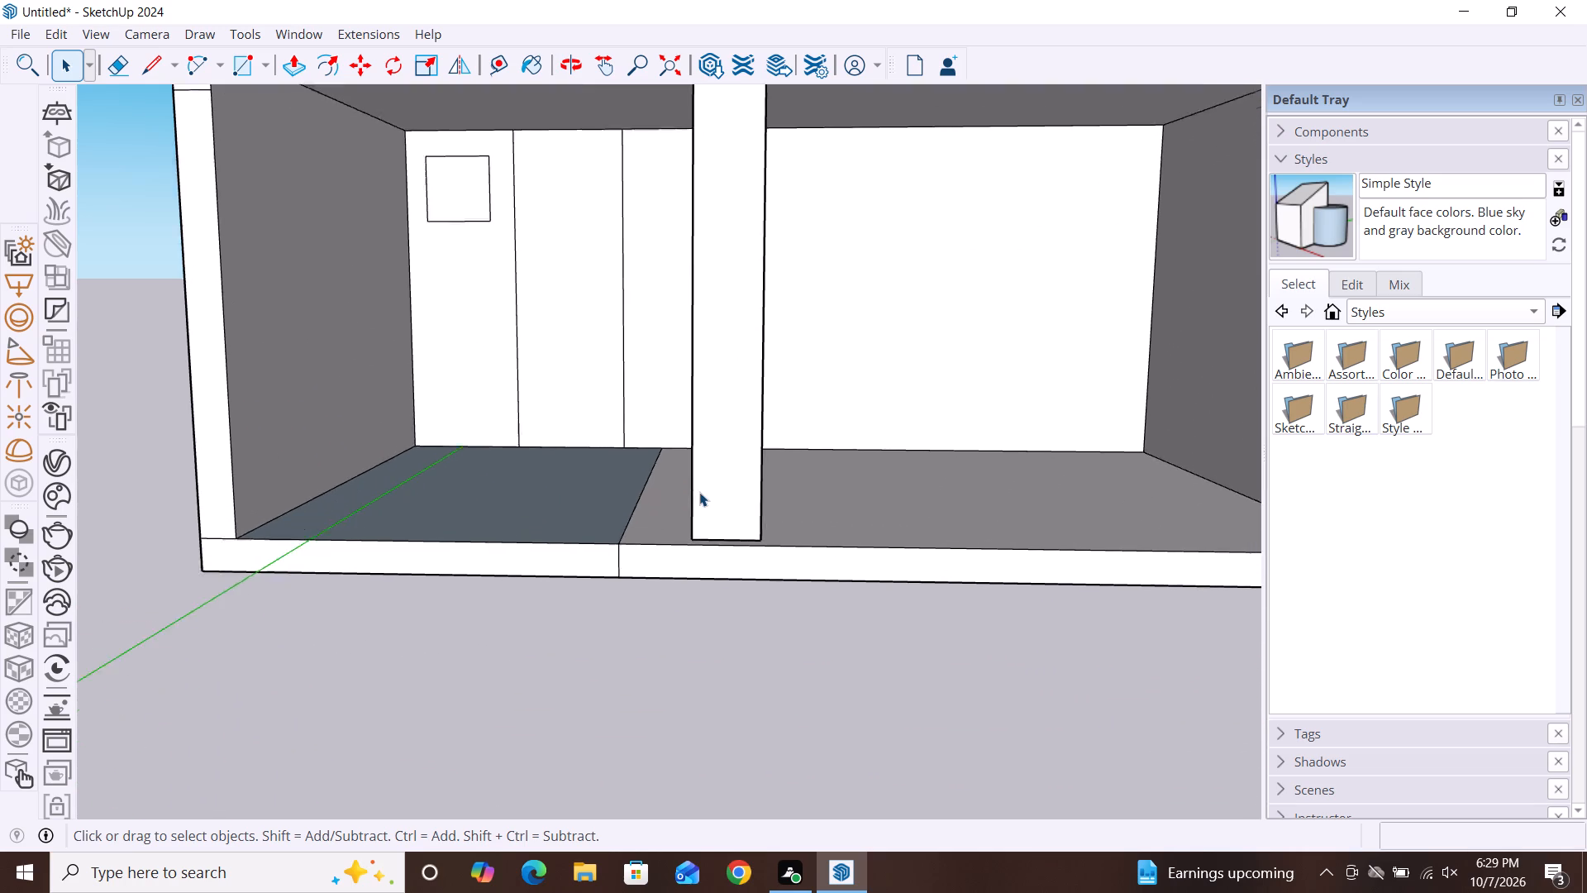
pyautogui.scroll(2, 699, 492)
pyautogui.scroll(-4, 699, 492)
pyautogui.scroll(-6, 667, 404)
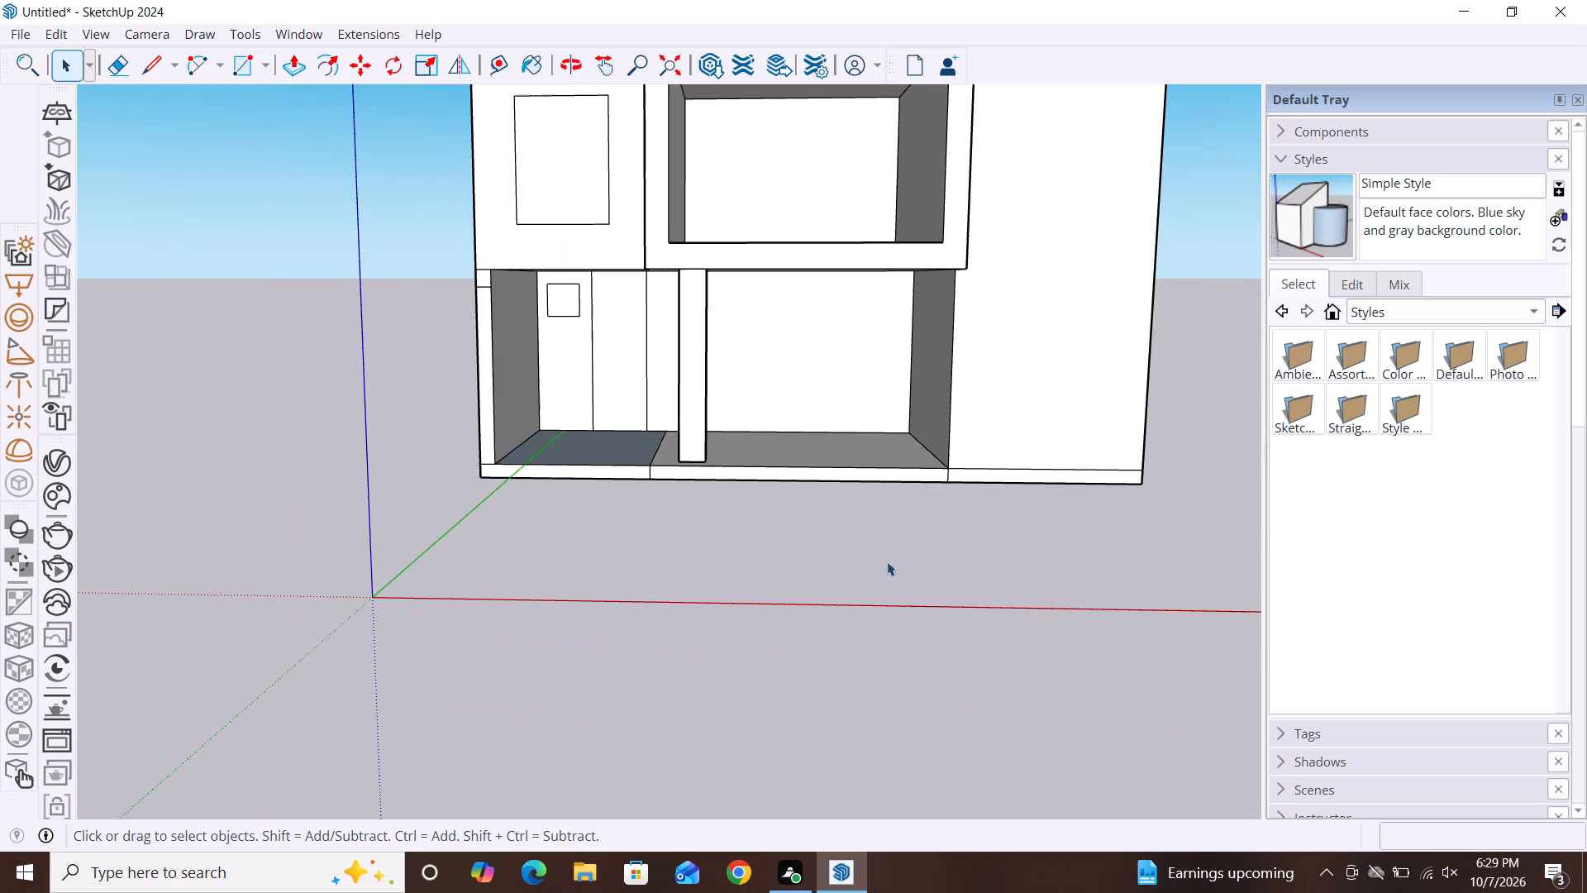
pyautogui.scroll(4, 1094, 535)
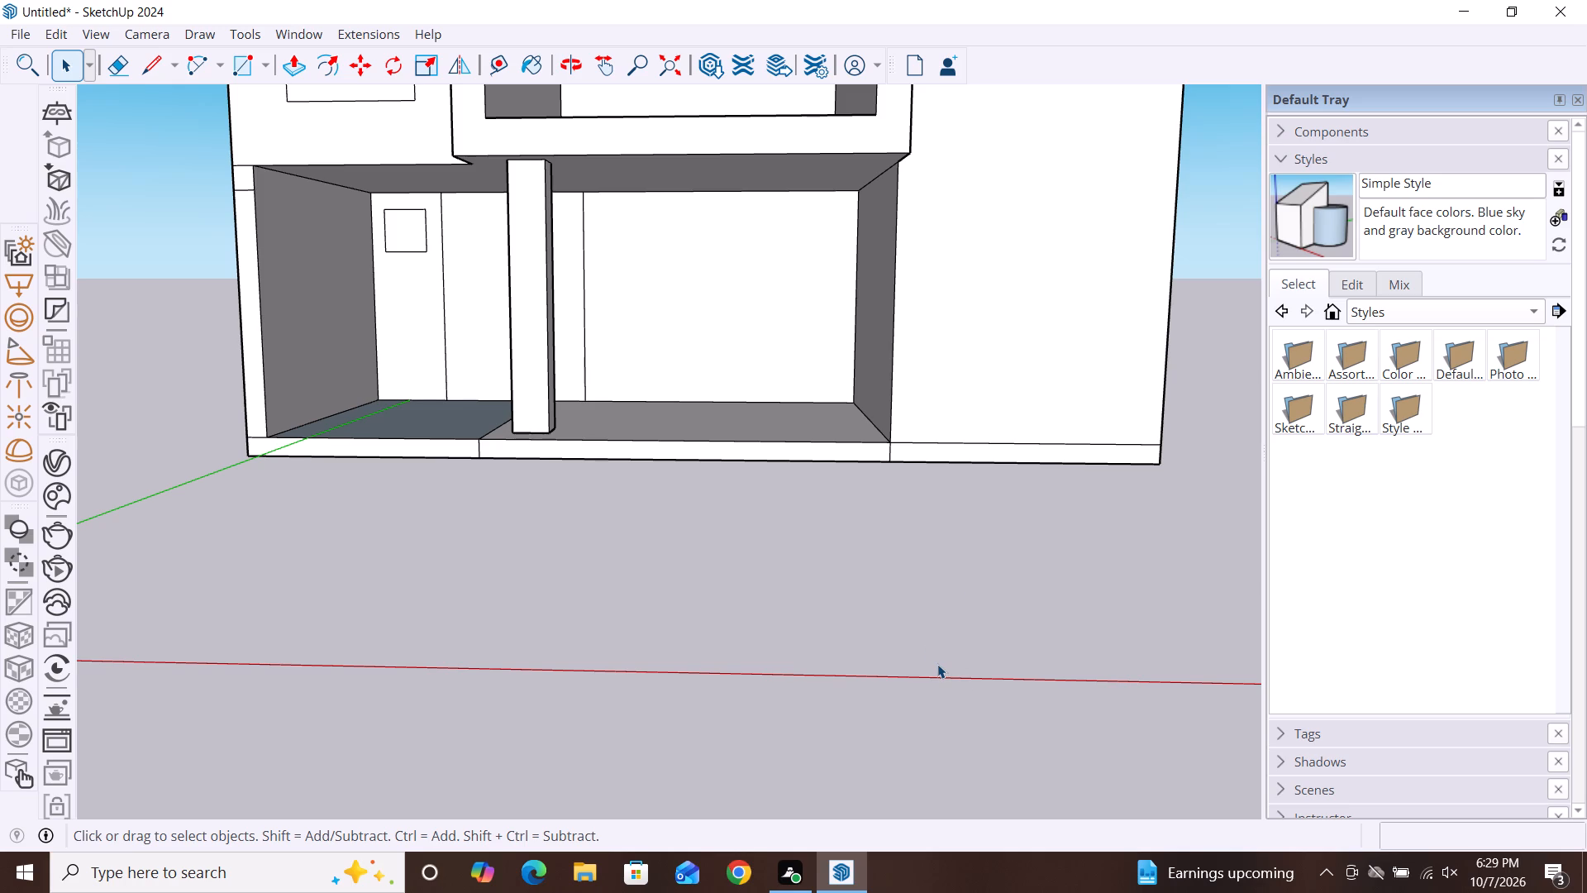
pyautogui.scroll(-4, 758, 534)
pyautogui.scroll(-4, 951, 638)
pyautogui.scroll(3, 833, 348)
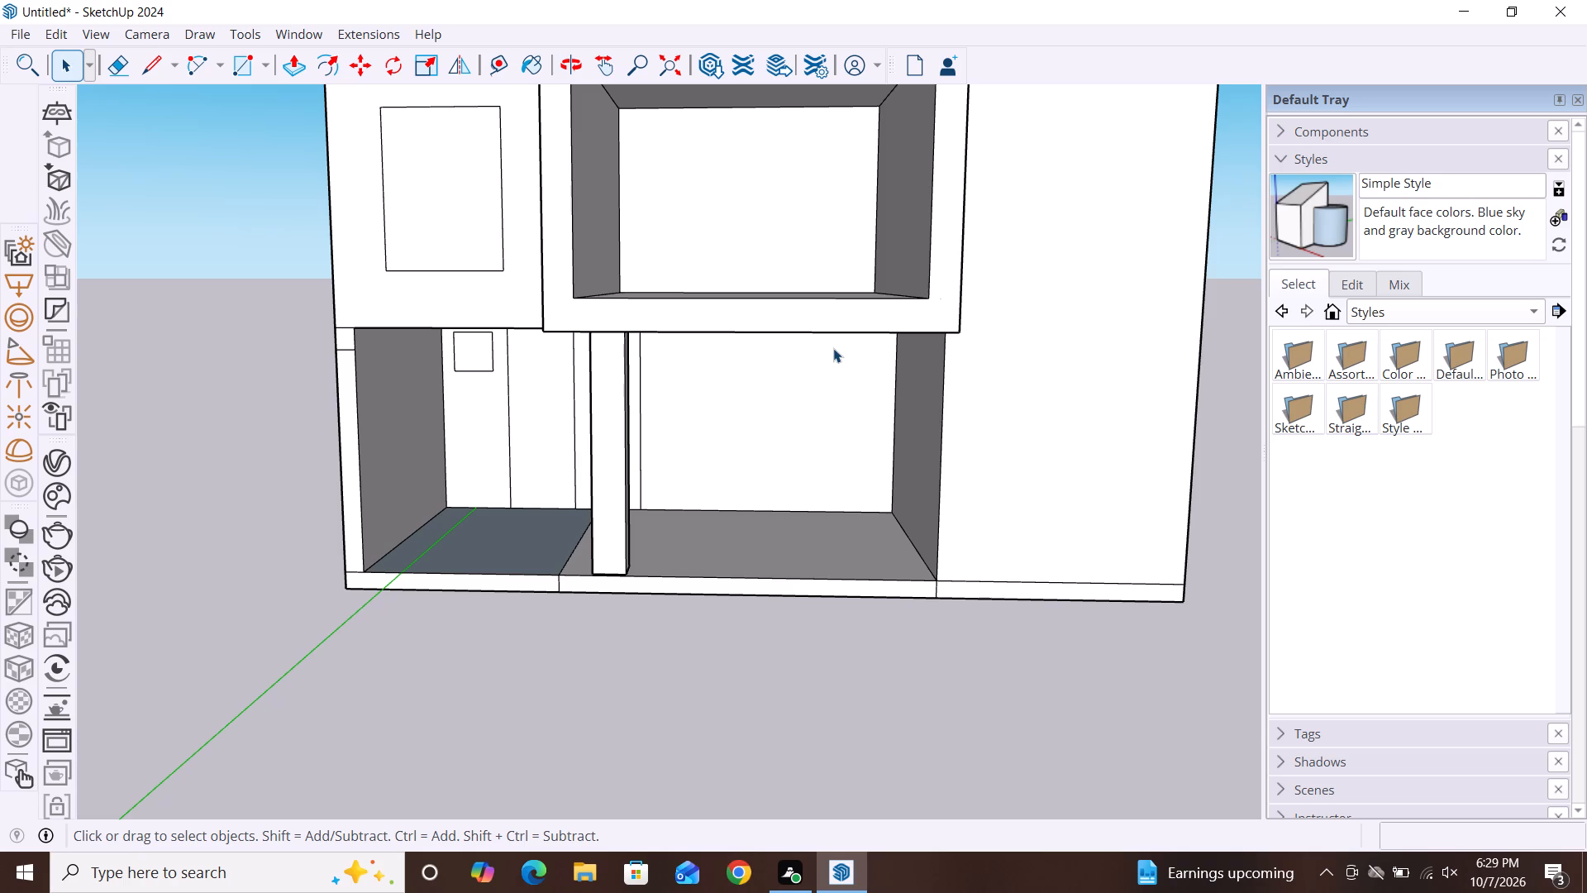
pyautogui.scroll(-2, 851, 417)
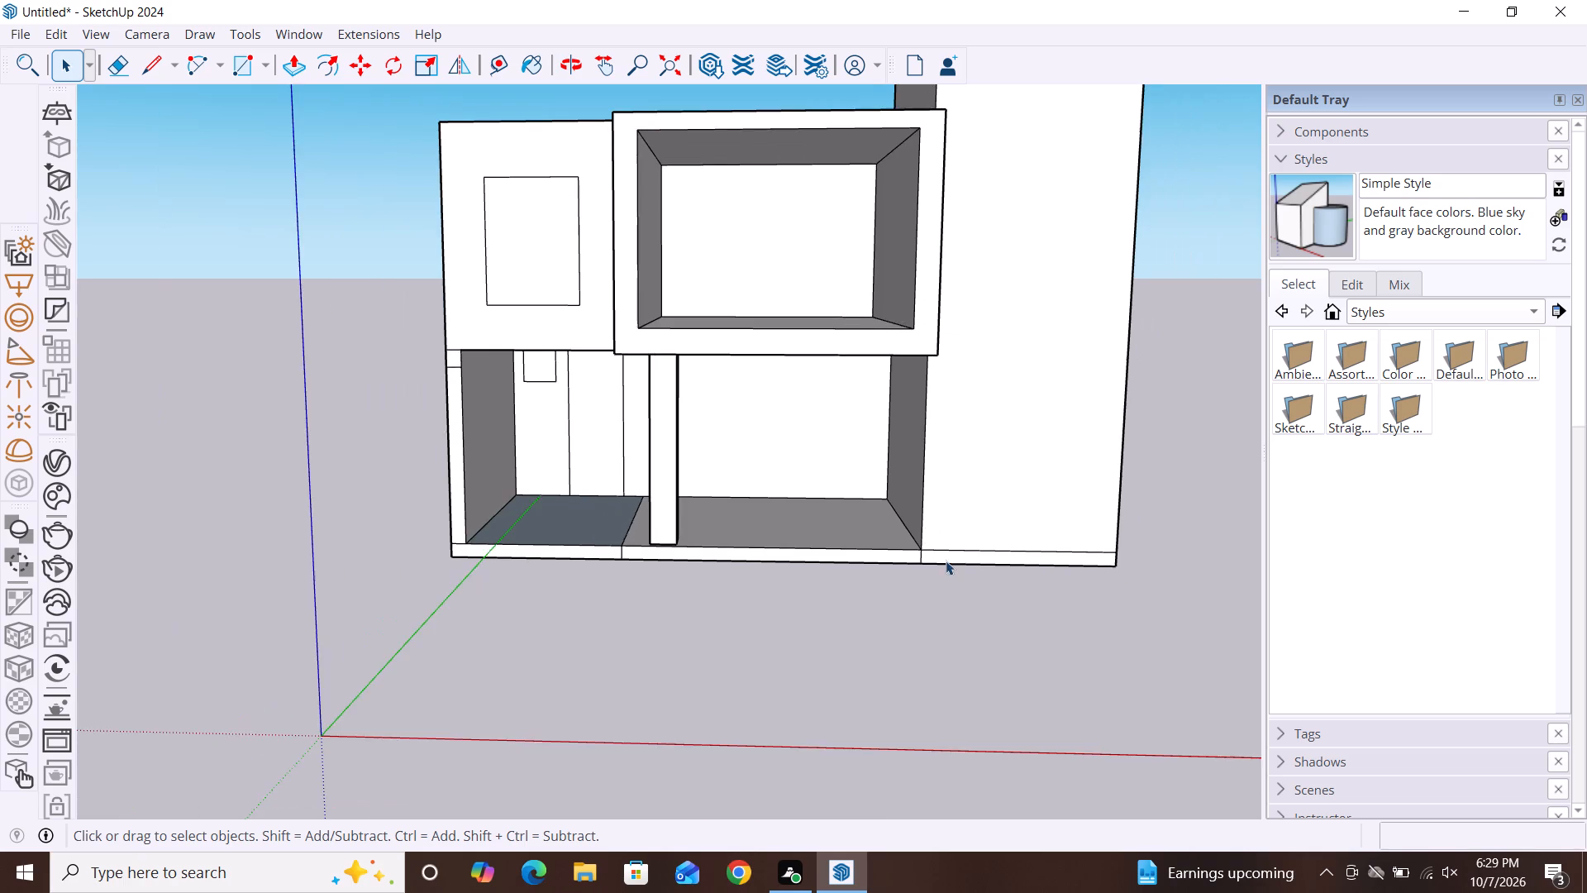
pyautogui.scroll(-2, 984, 606)
pyautogui.scroll(4, 709, 359)
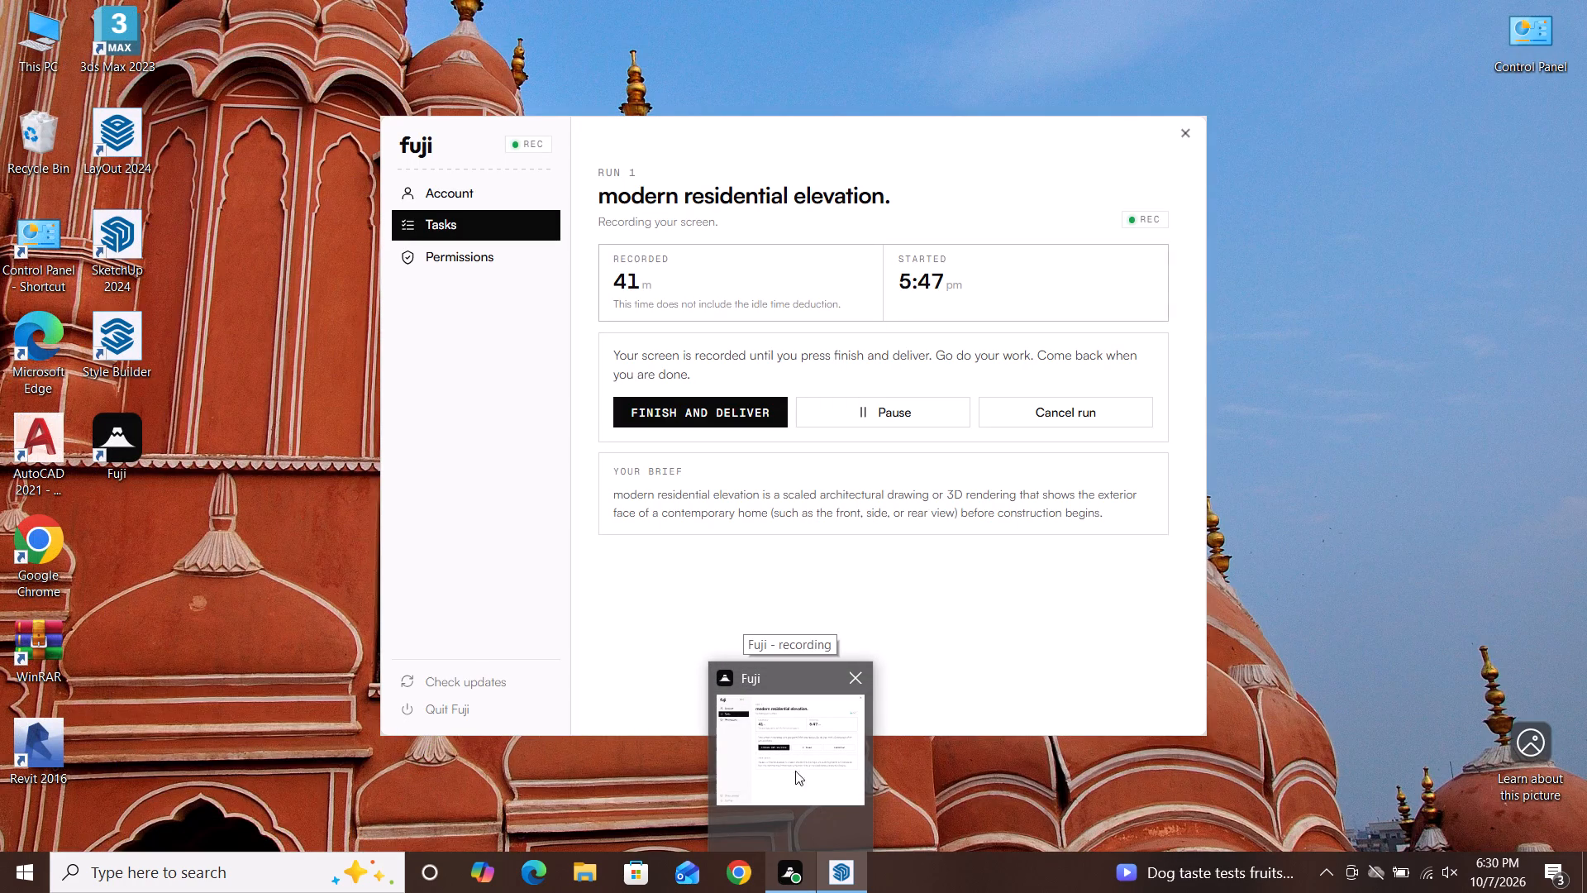
pyautogui.scroll(-3, 855, 394)
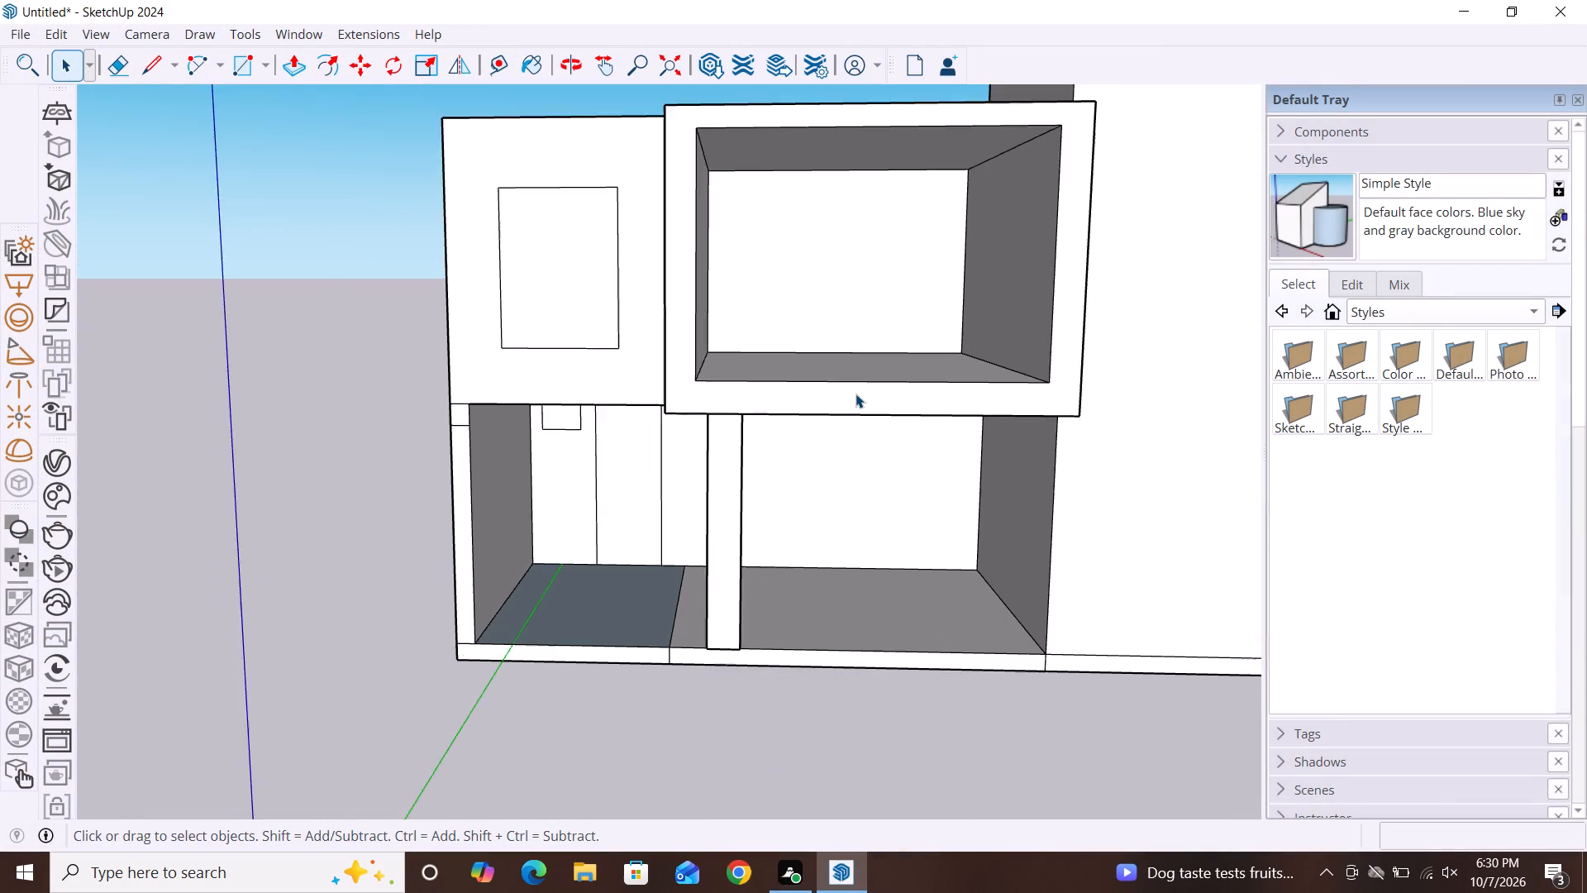
pyautogui.scroll(-3, 855, 394)
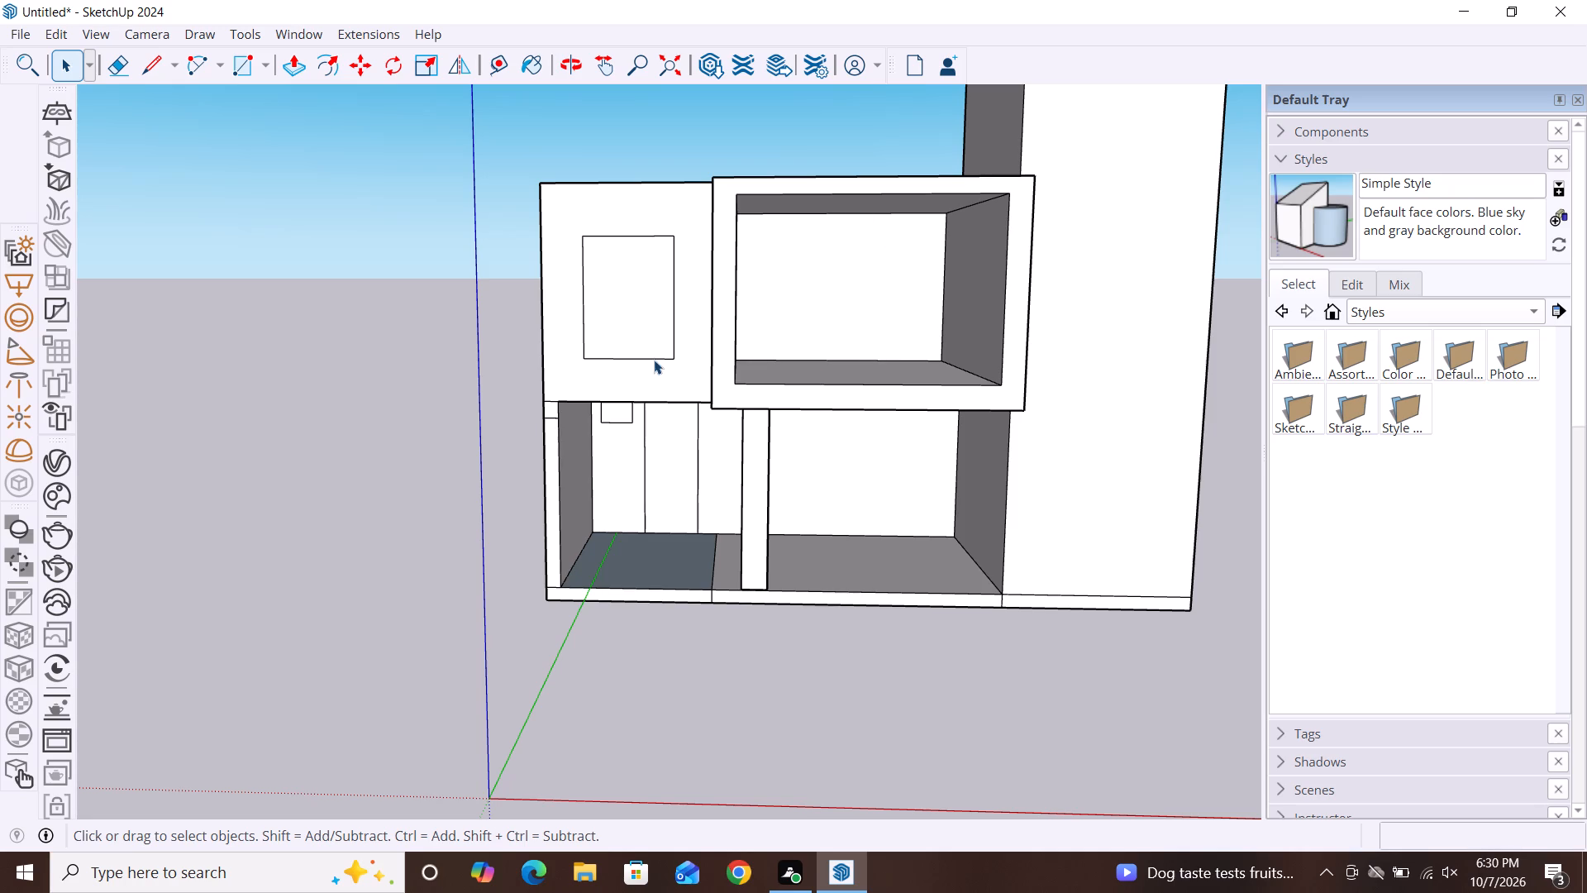
pyautogui.scroll(-5, 645, 302)
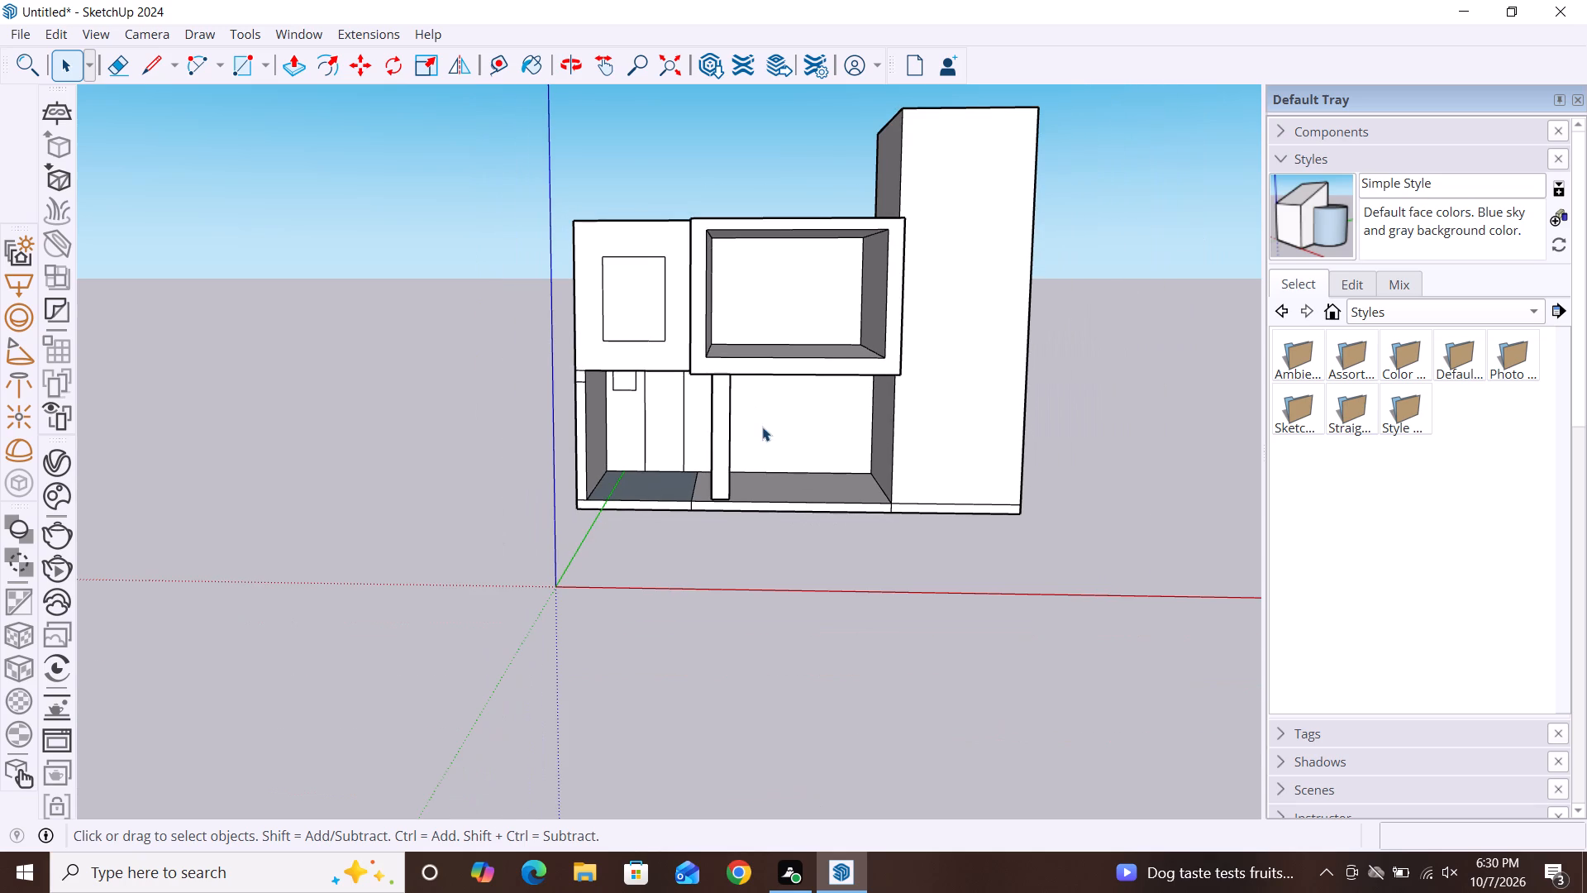
# Examine the building's massing from low and raised front angles, comparing the projecting frame, recess and tower.
pyautogui.moveTo(762, 427); pyautogui.dragTo(789, 314, button='middle')
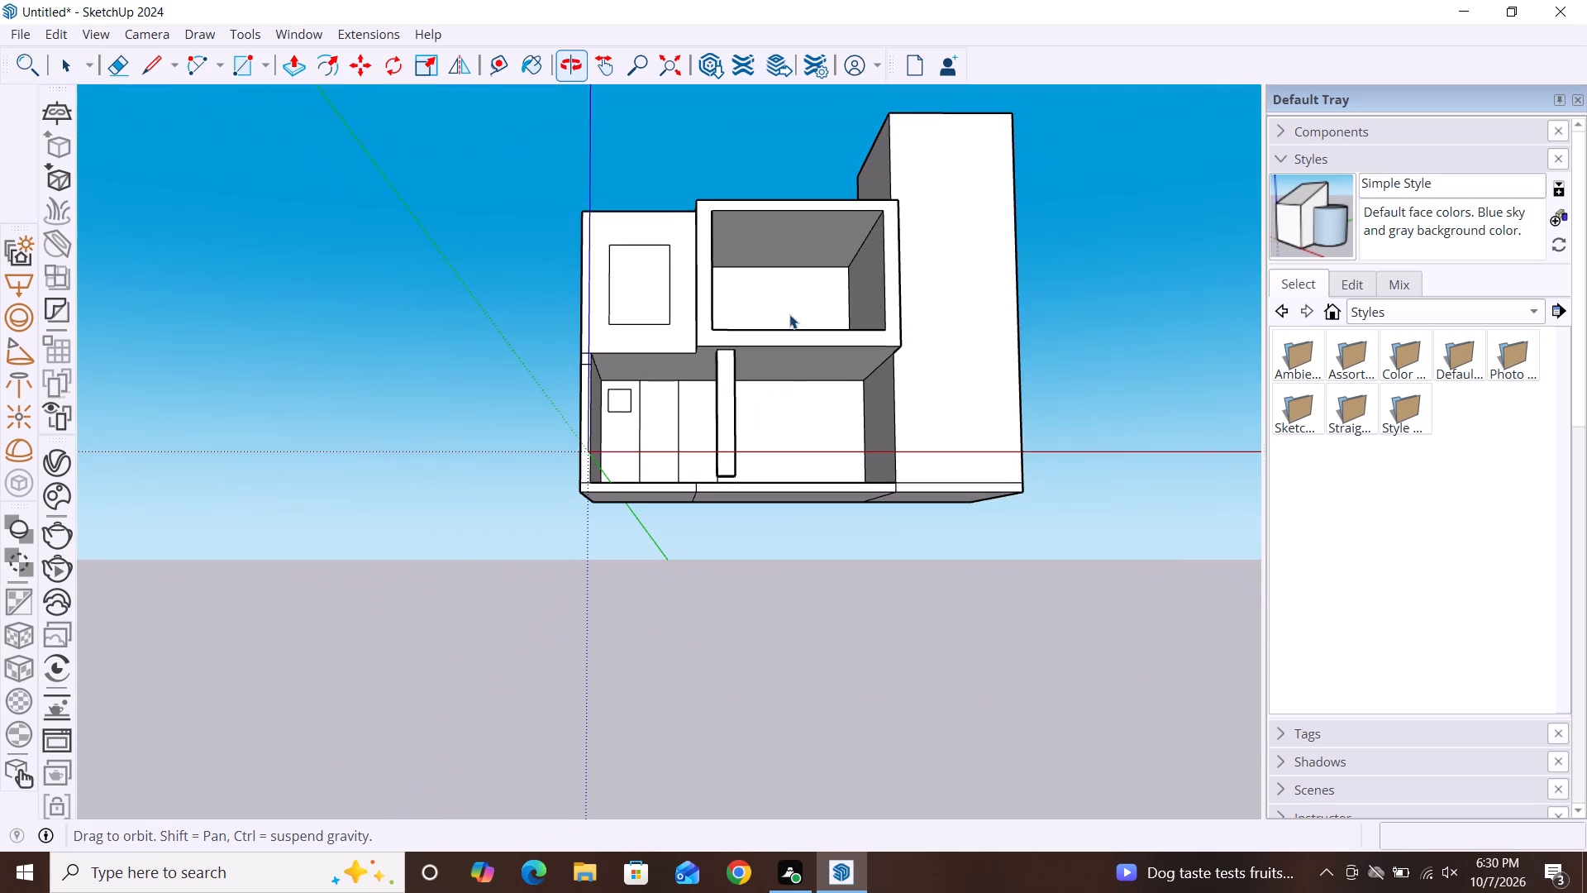
pyautogui.moveTo(808, 369); pyautogui.dragTo(830, 506, button='middle')
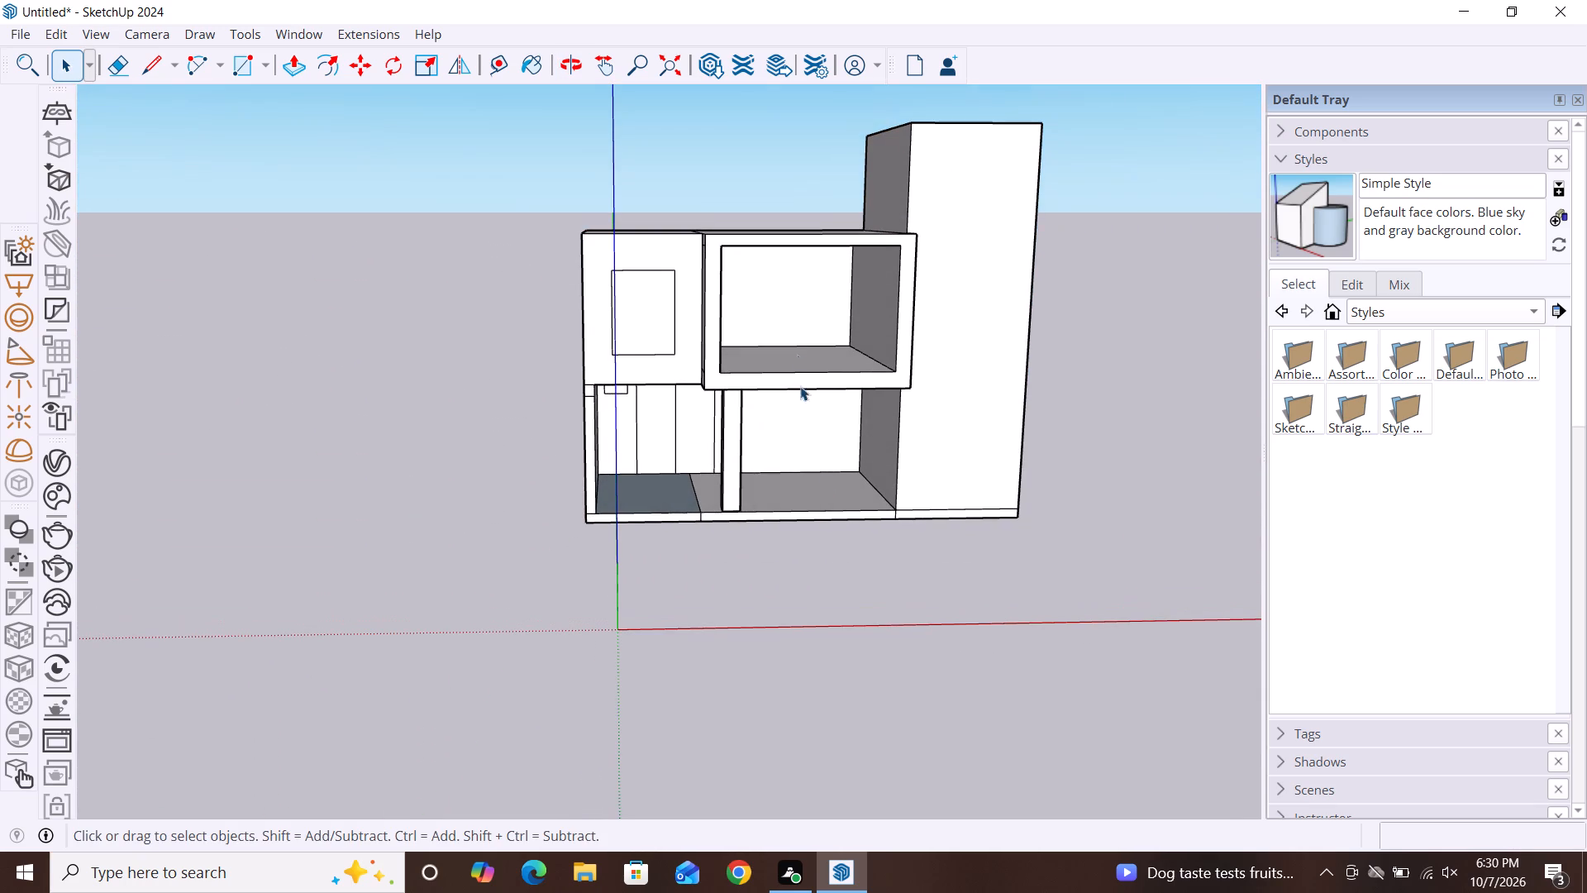
pyautogui.moveTo(767, 287); pyautogui.dragTo(689, 293, button='middle')
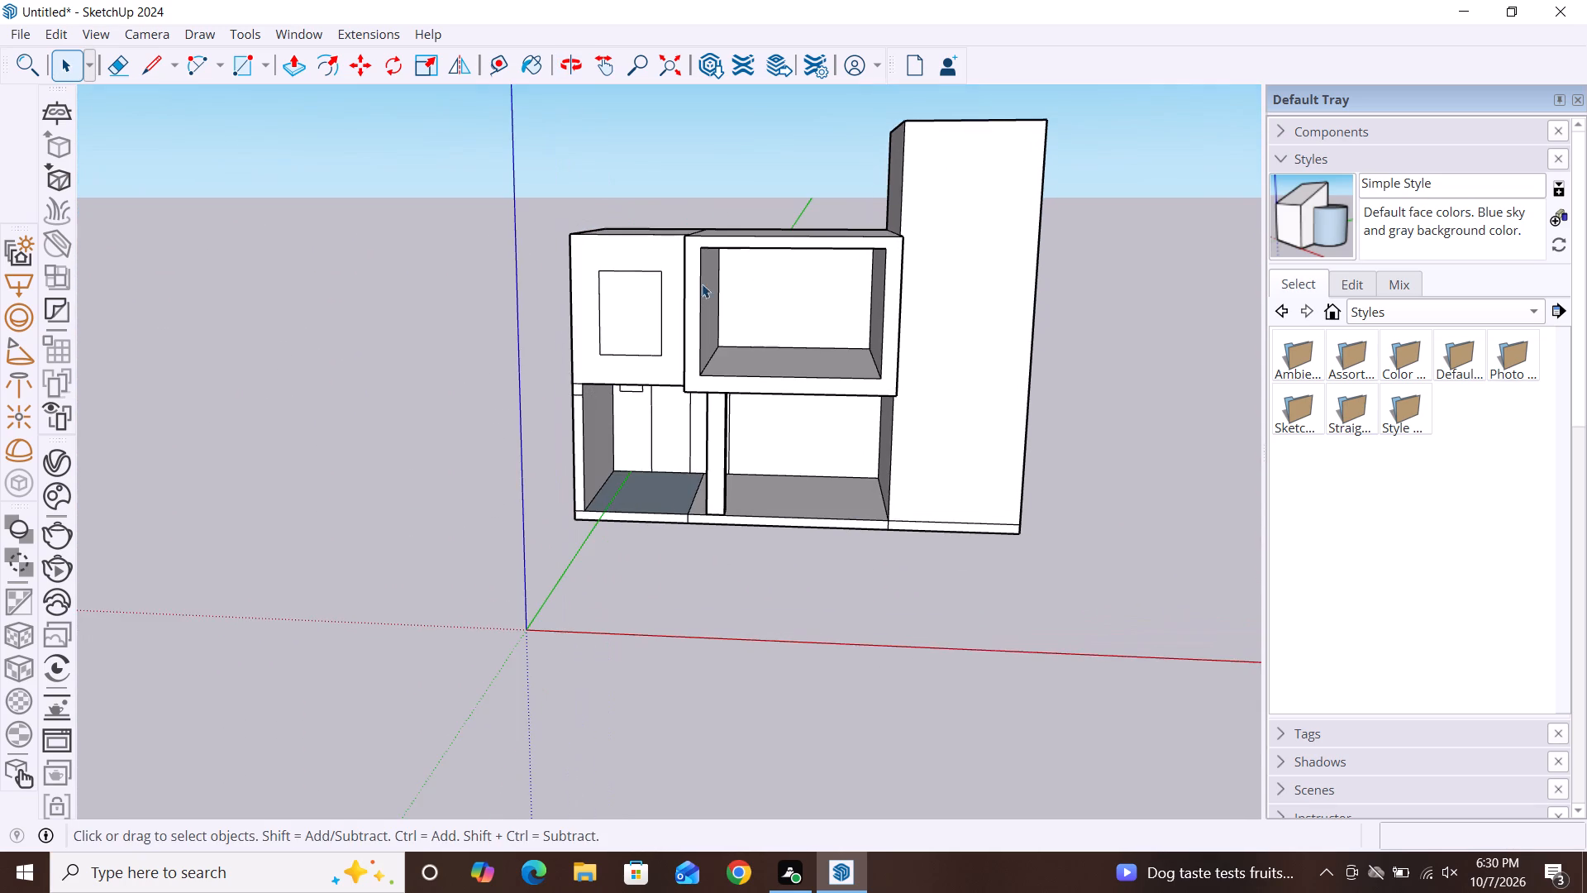
pyautogui.scroll(4, 736, 227)
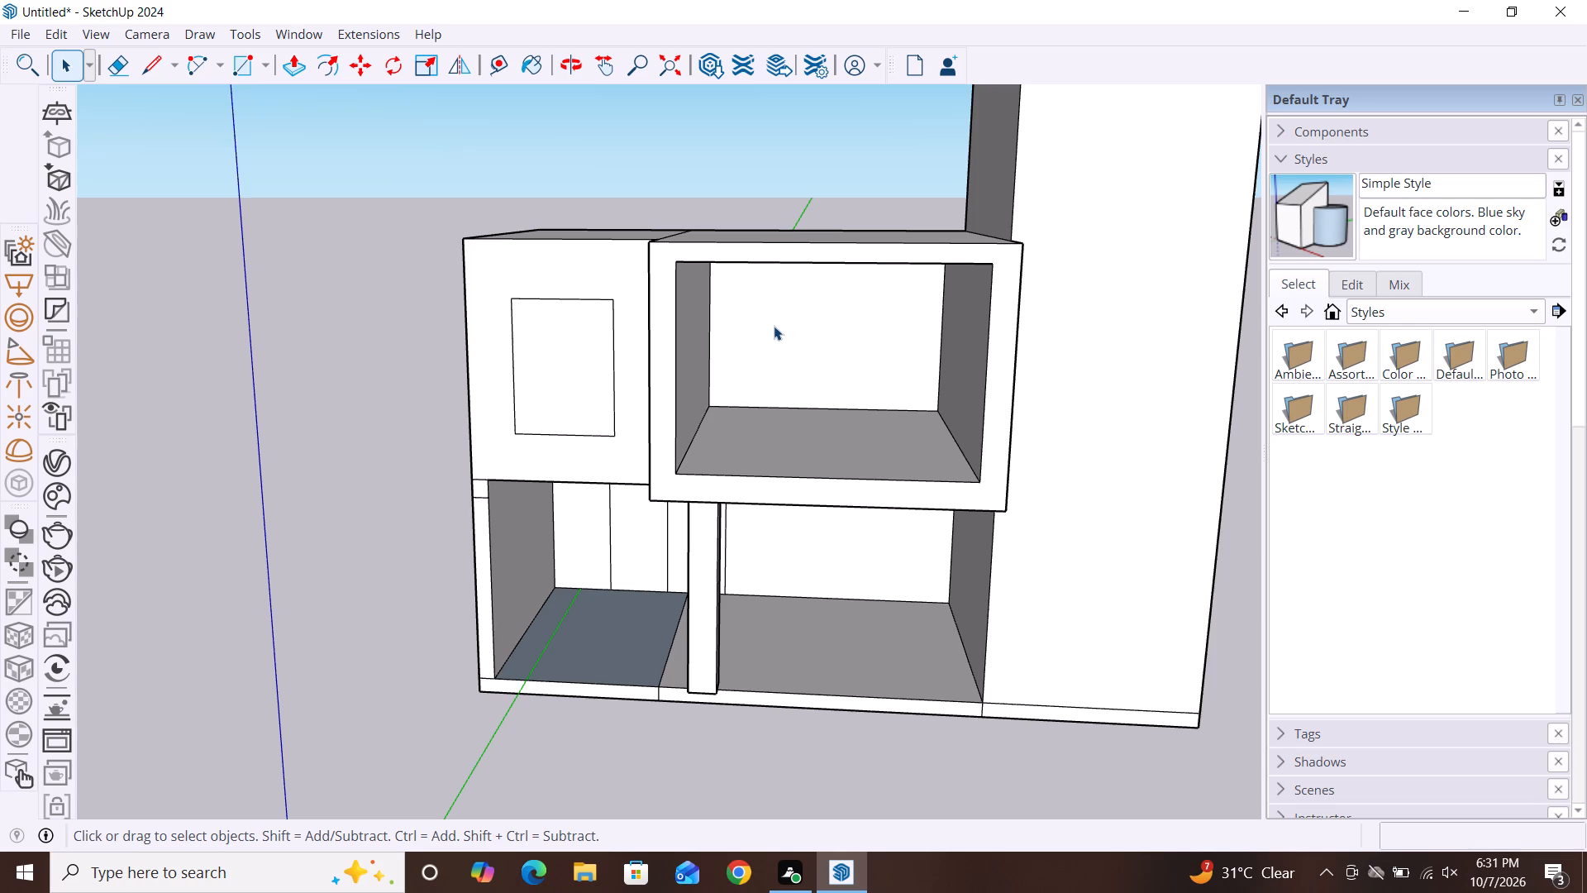
pyautogui.scroll(-3, 774, 326)
pyautogui.scroll(-2, 765, 218)
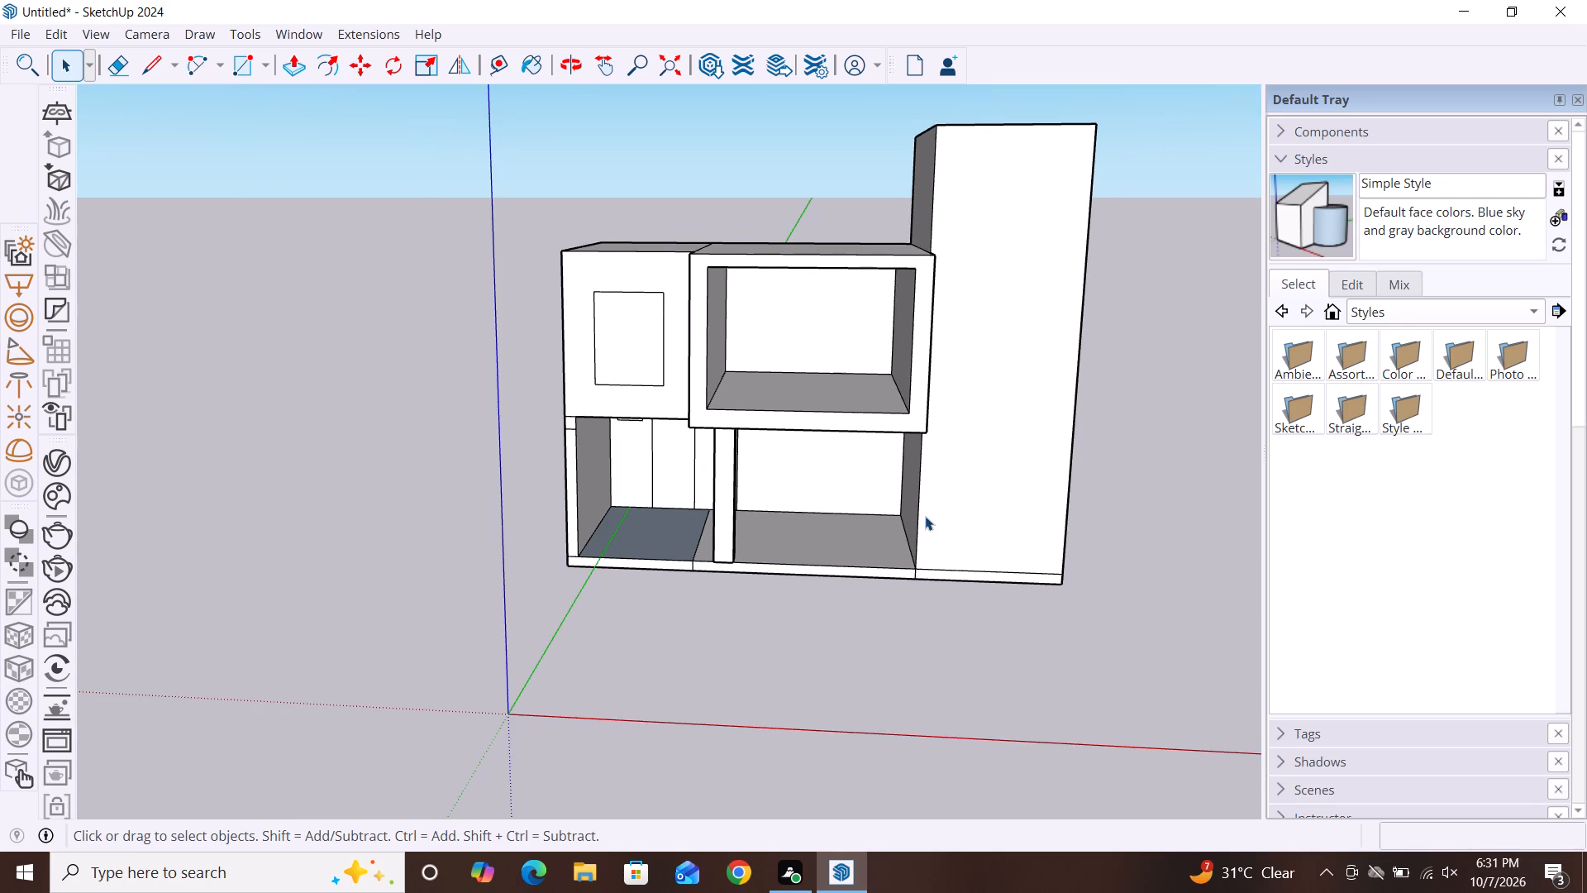
pyautogui.moveTo(925, 516); pyautogui.dragTo(883, 469, button='middle')
pyautogui.scroll(-1, 1055, 517)
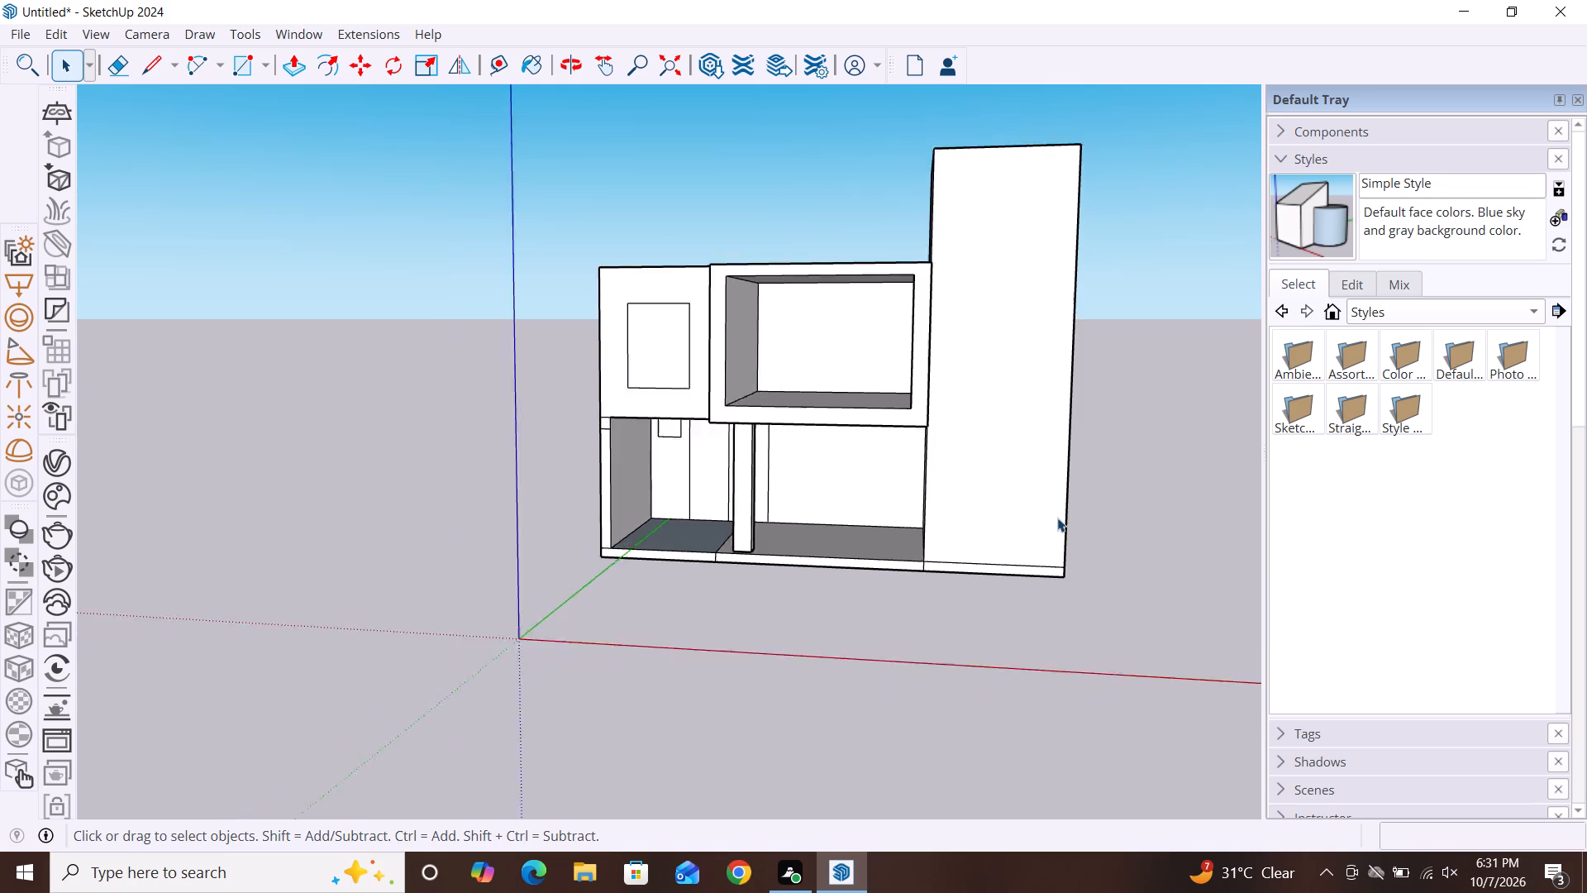
pyautogui.scroll(-1, 1057, 518)
pyautogui.moveTo(912, 536); pyautogui.dragTo(972, 556, button='middle')
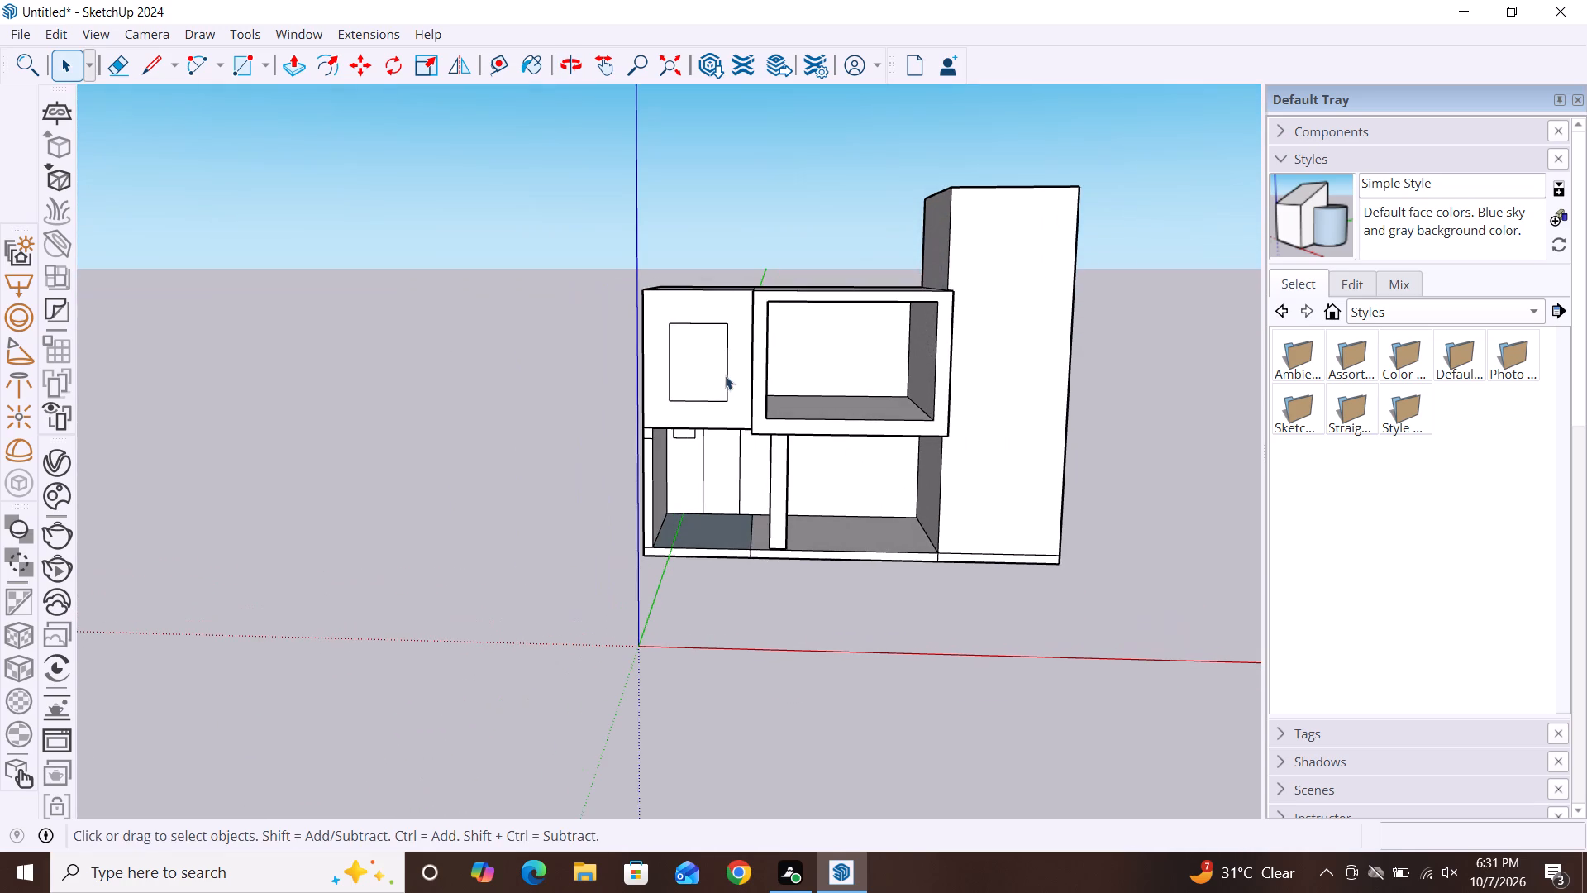
# Examine the upper-storey wall with the outlined rectangle beside the projecting frame, close up and within the full front.
pyautogui.scroll(7, 692, 350)
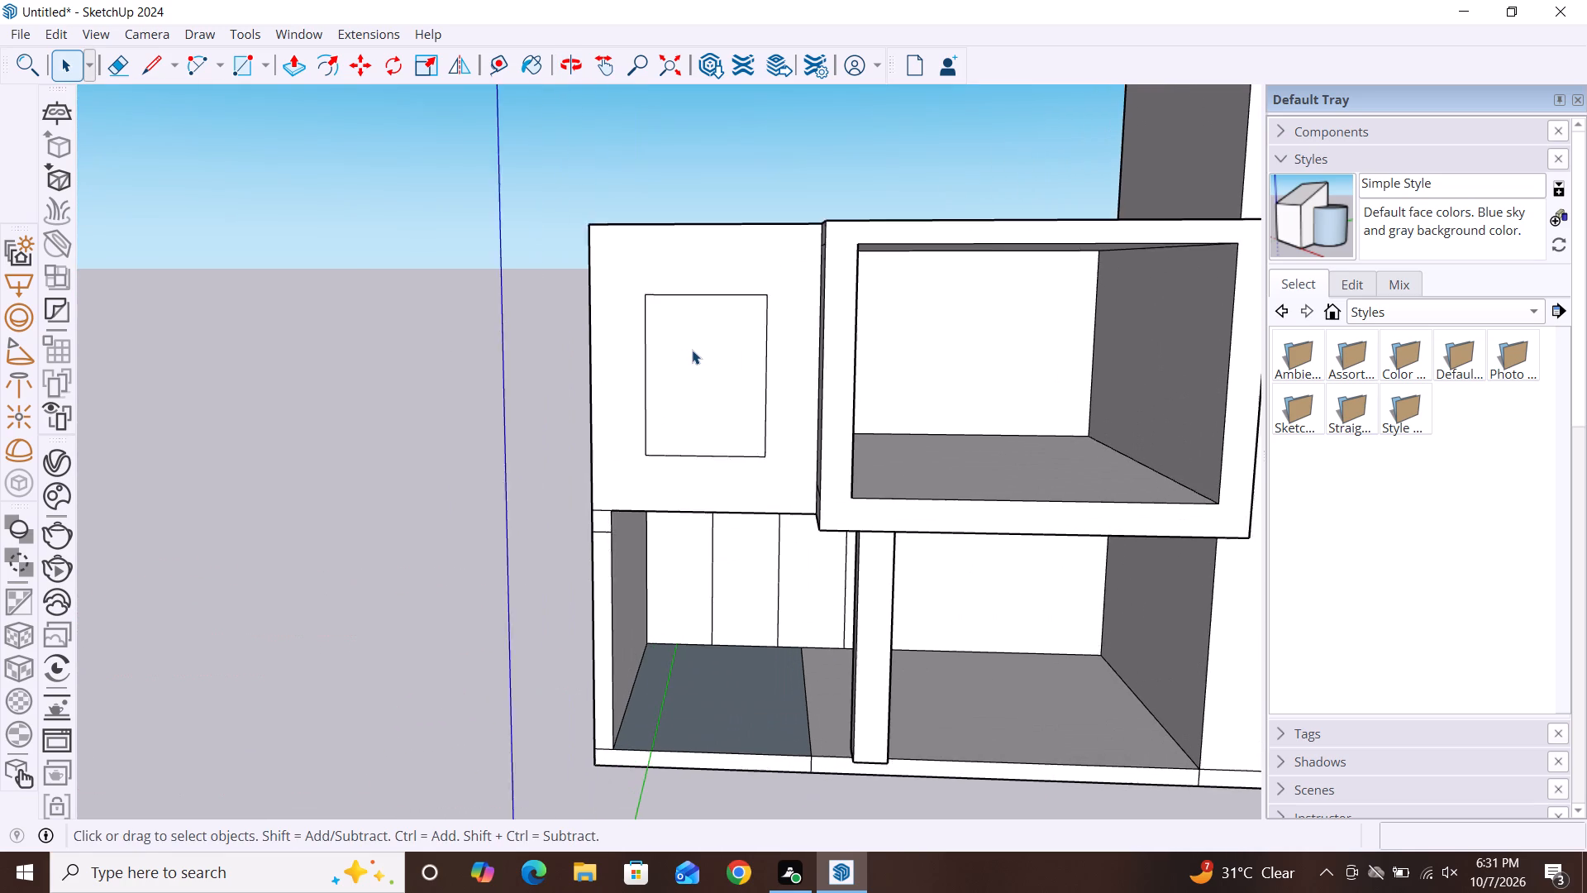
pyautogui.scroll(2, 692, 350)
pyautogui.scroll(-6, 565, 293)
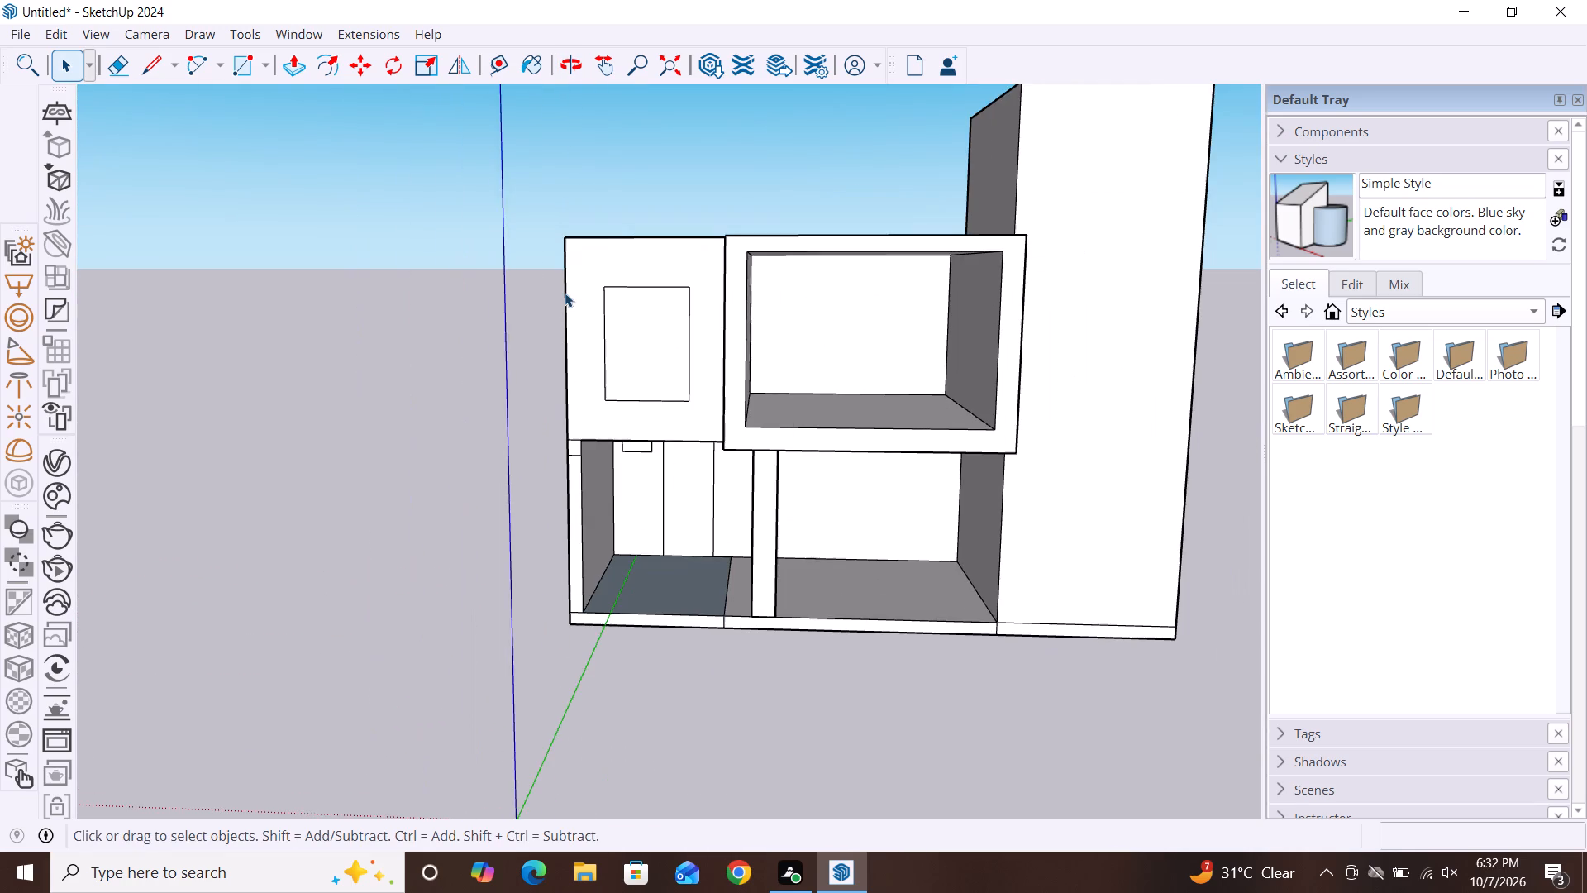
pyautogui.scroll(-2, 565, 293)
pyautogui.scroll(-1, 1118, 412)
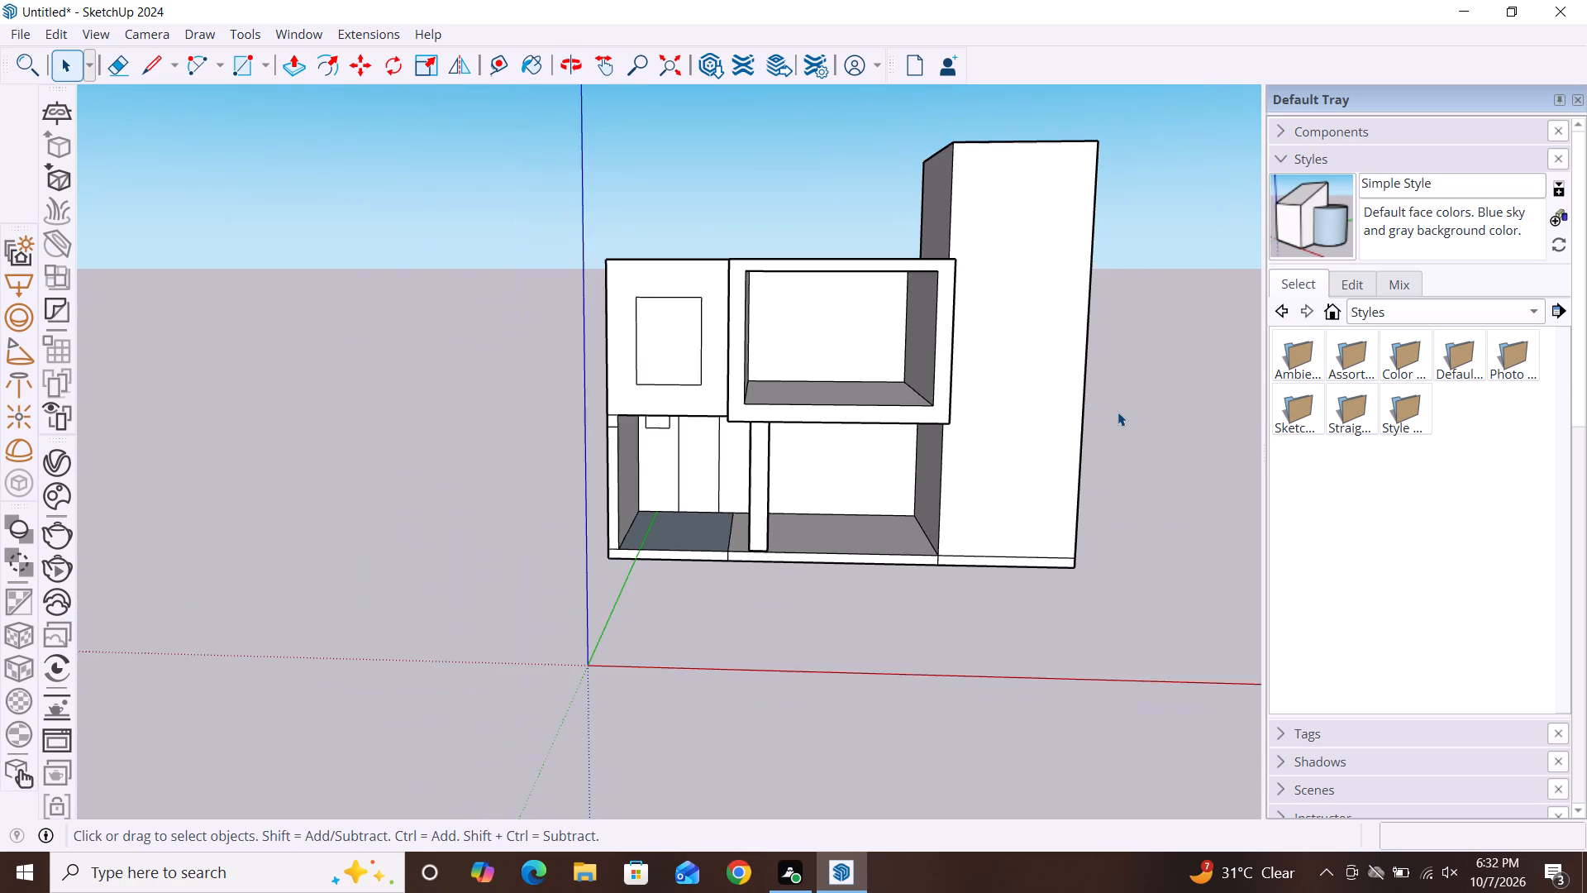
pyautogui.scroll(-1, 1118, 412)
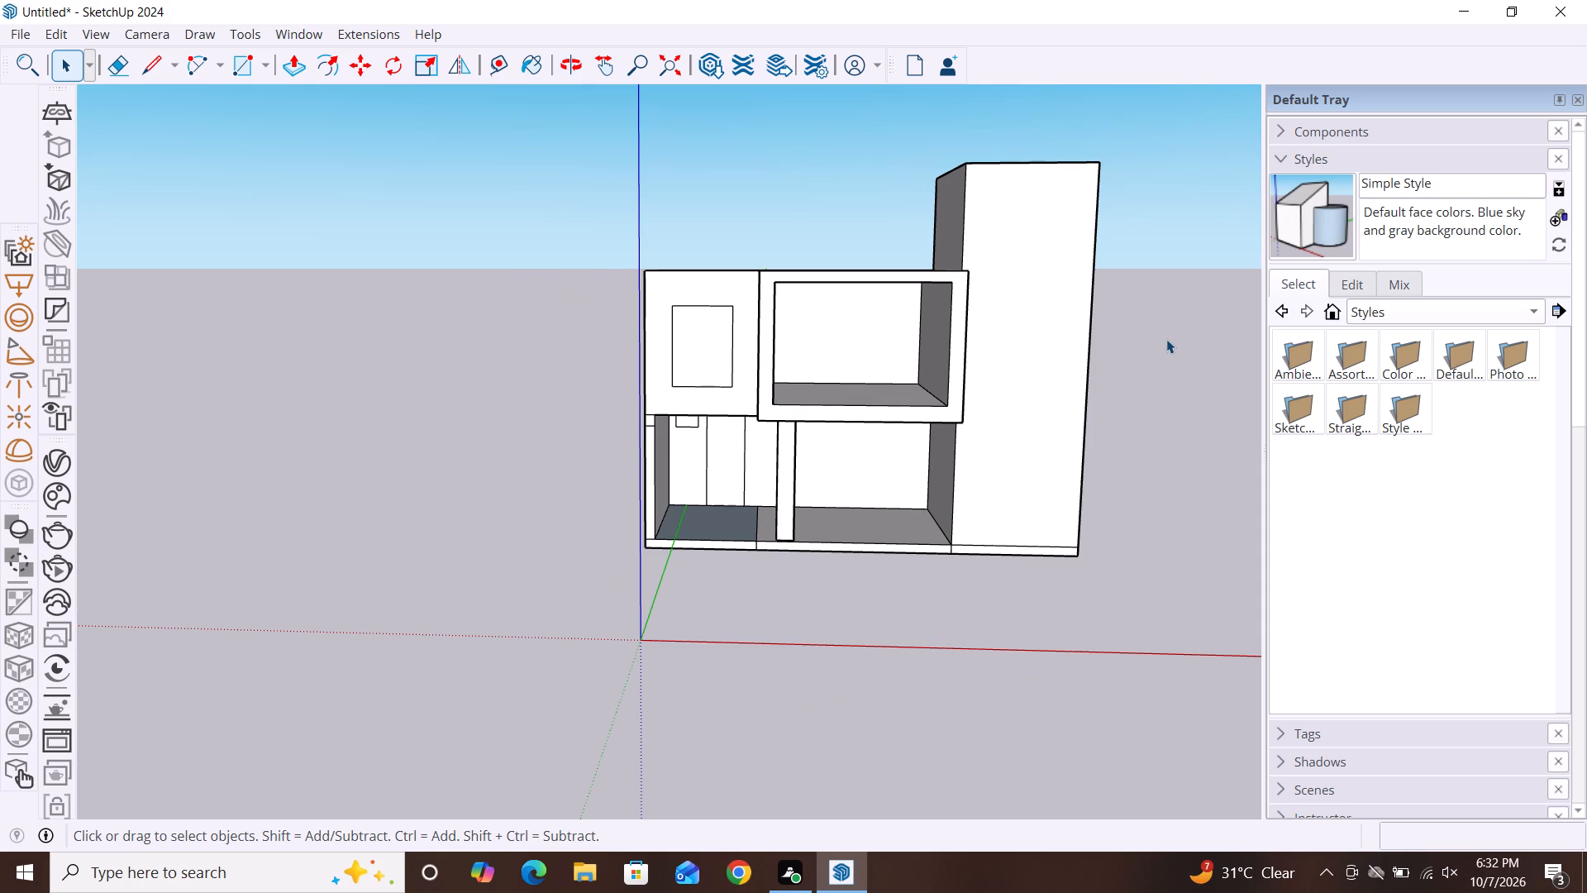
pyautogui.middleClick(1099, 468)
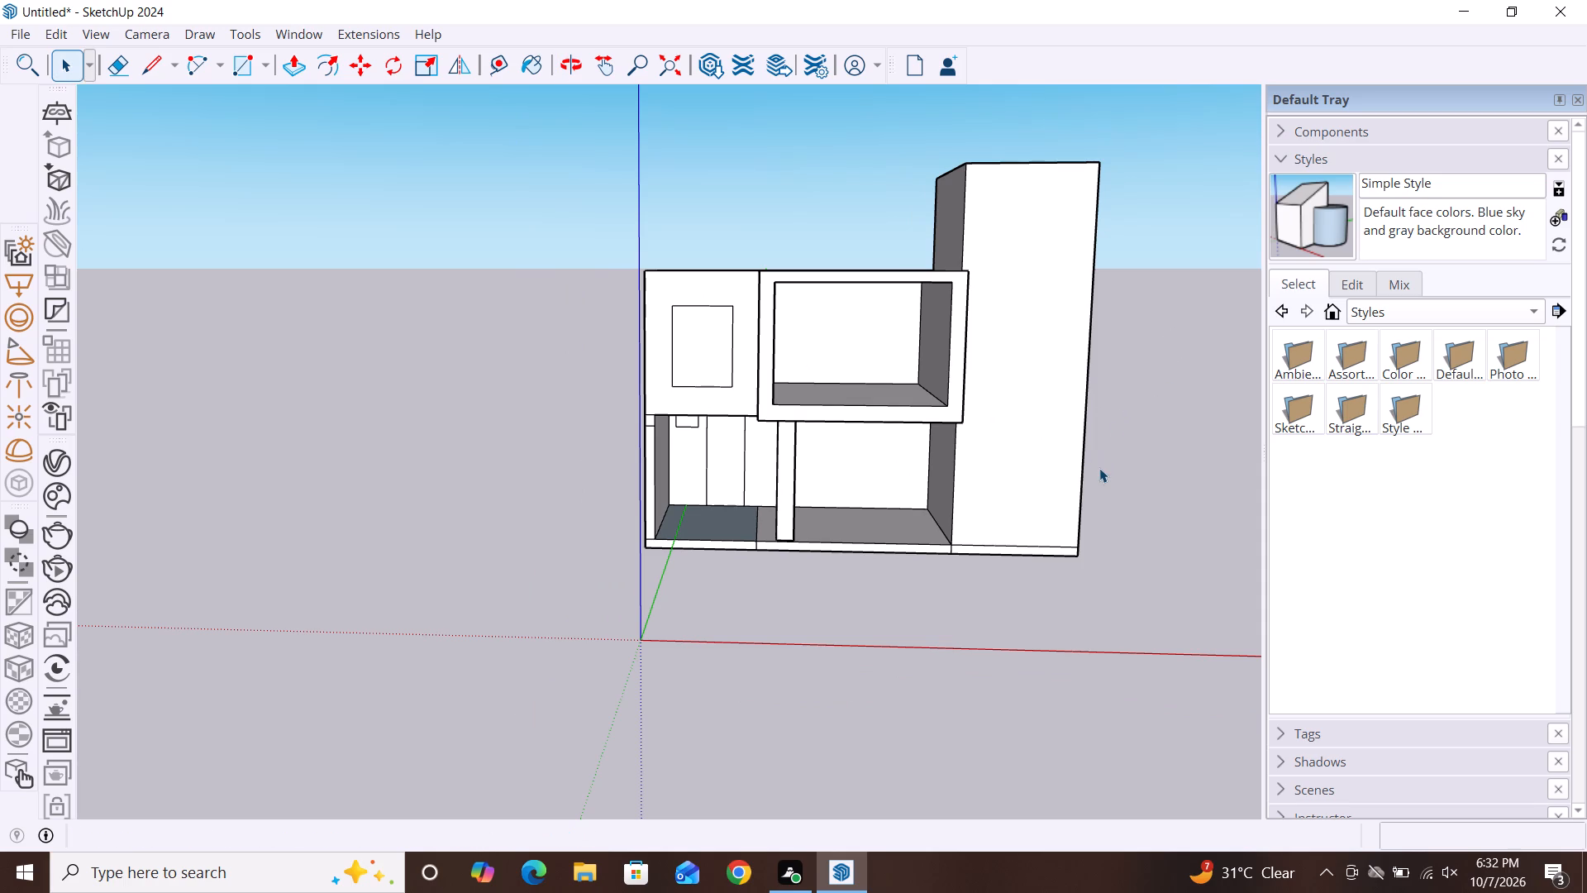
pyautogui.scroll(3, 1013, 458)
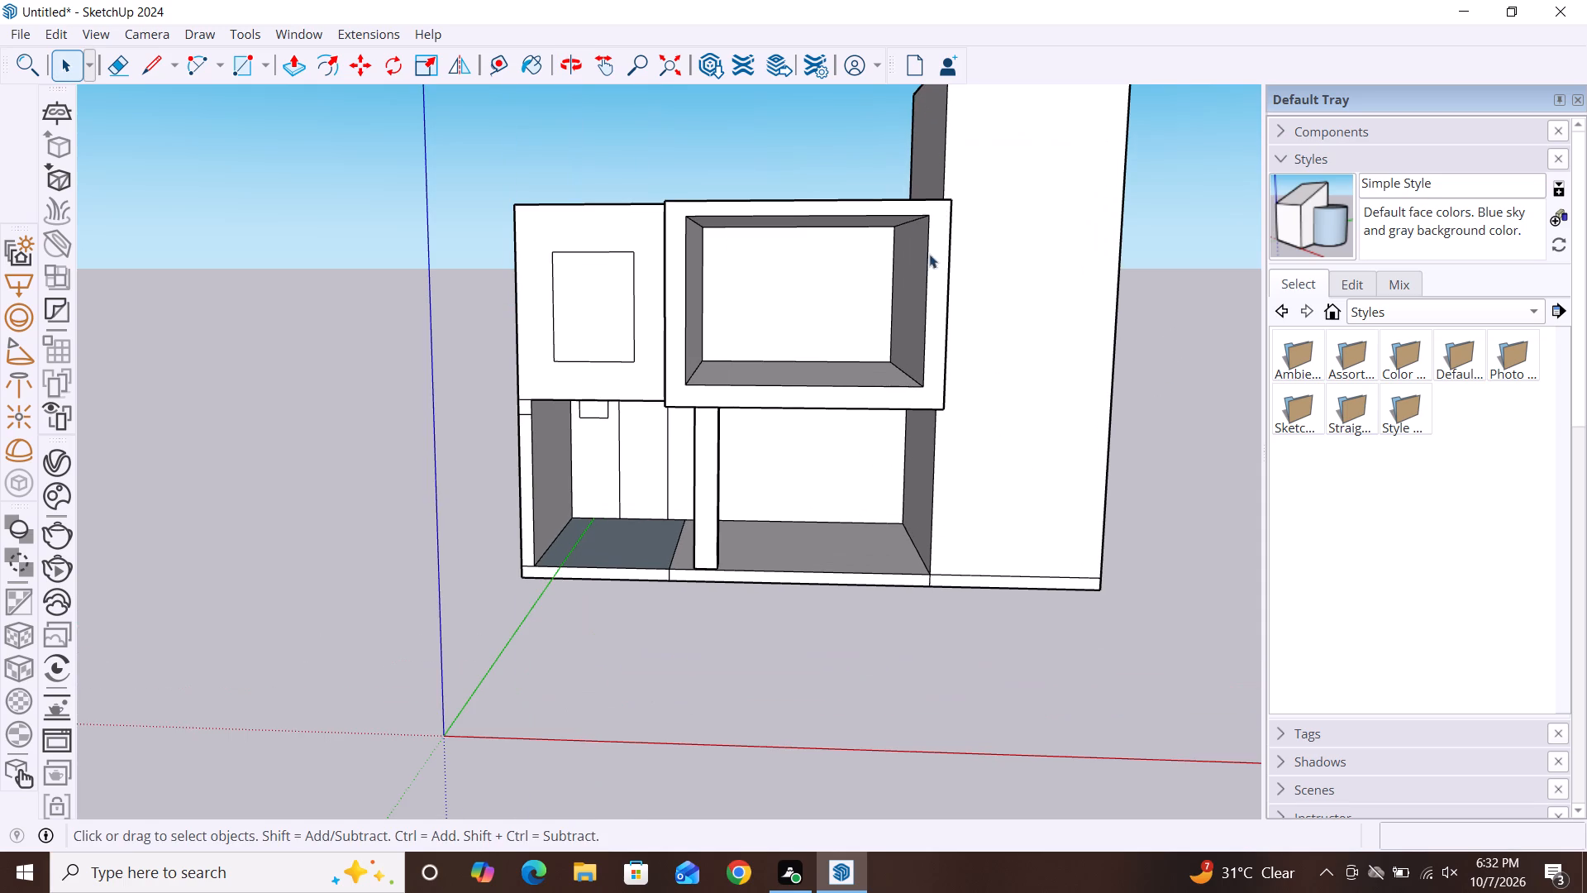
pyautogui.scroll(-2, 805, 275)
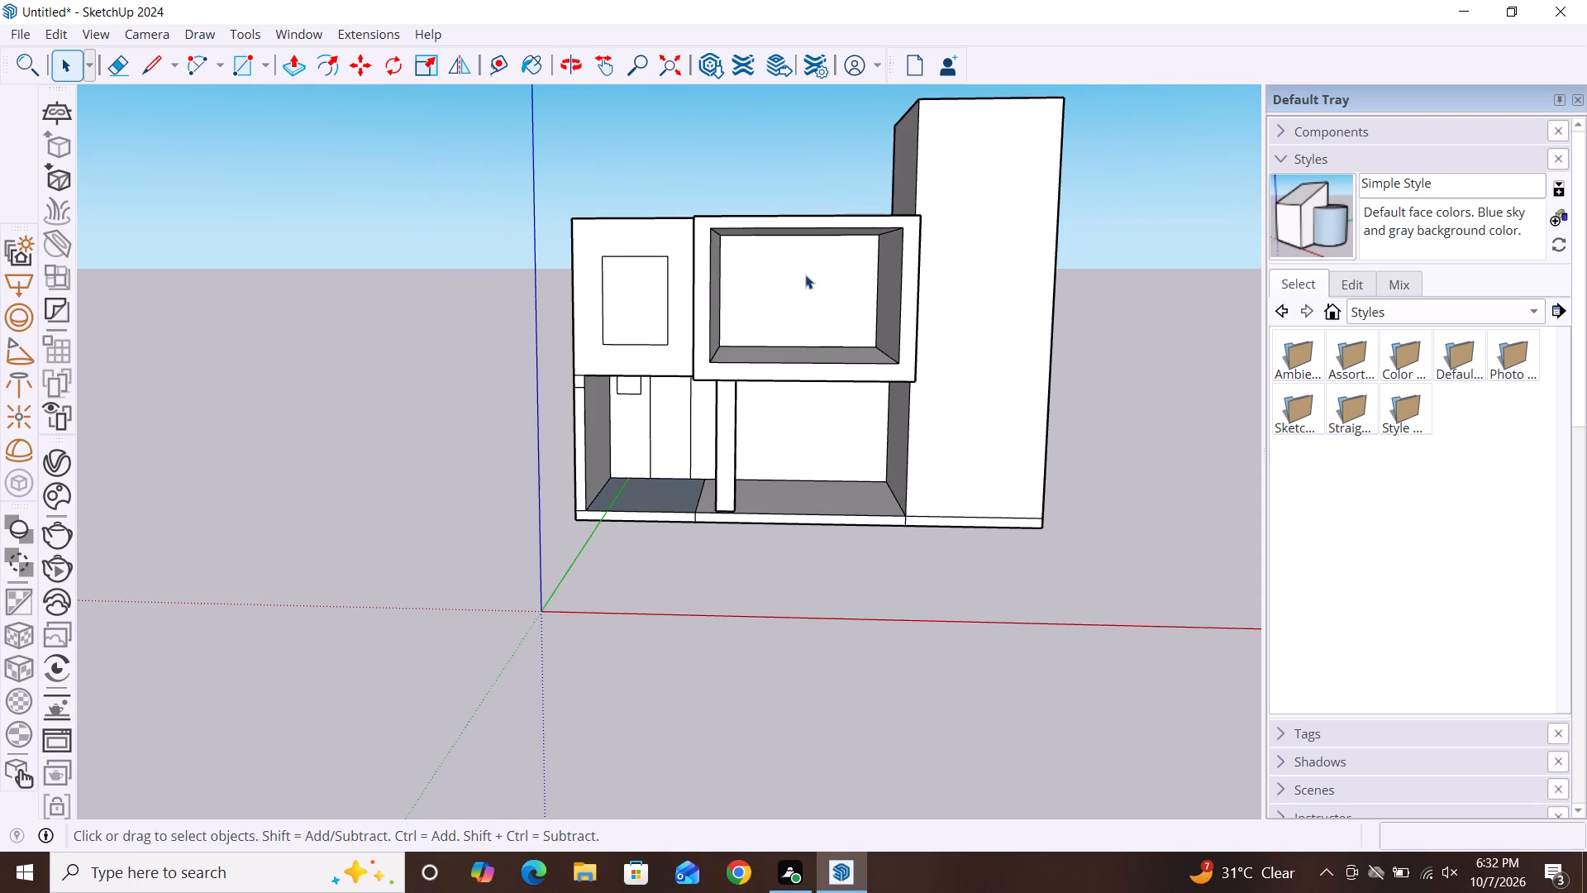
# Examine the projecting frame's depth, the column and the tower's side from oblique and frontal angles.
pyautogui.moveTo(903, 447); pyautogui.dragTo(836, 450, button='middle')
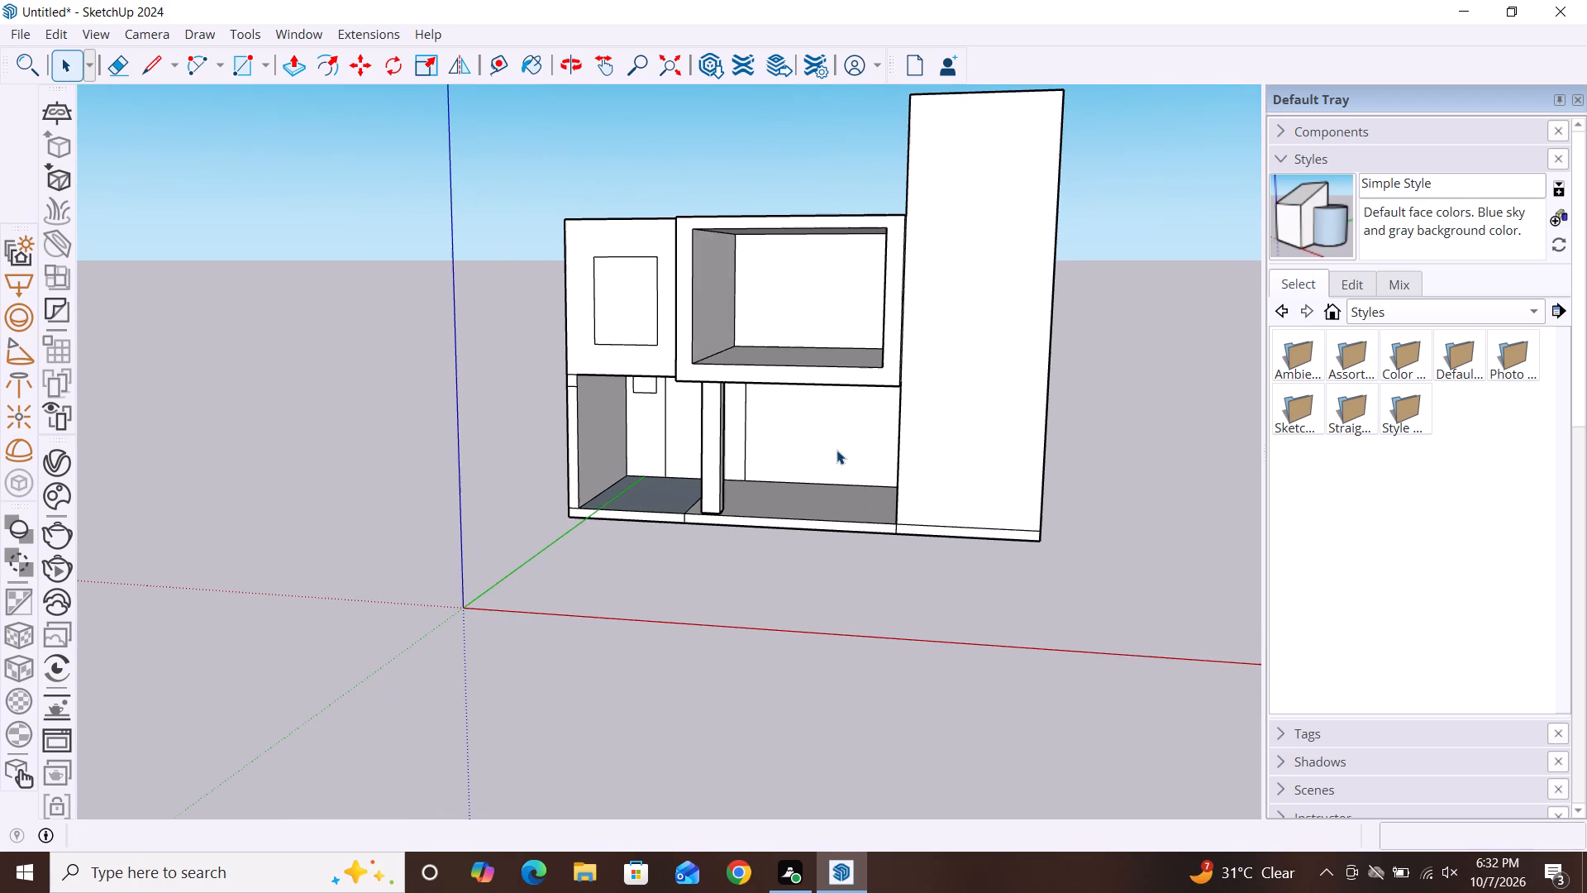
pyautogui.moveTo(906, 447); pyautogui.dragTo(995, 447, button='middle')
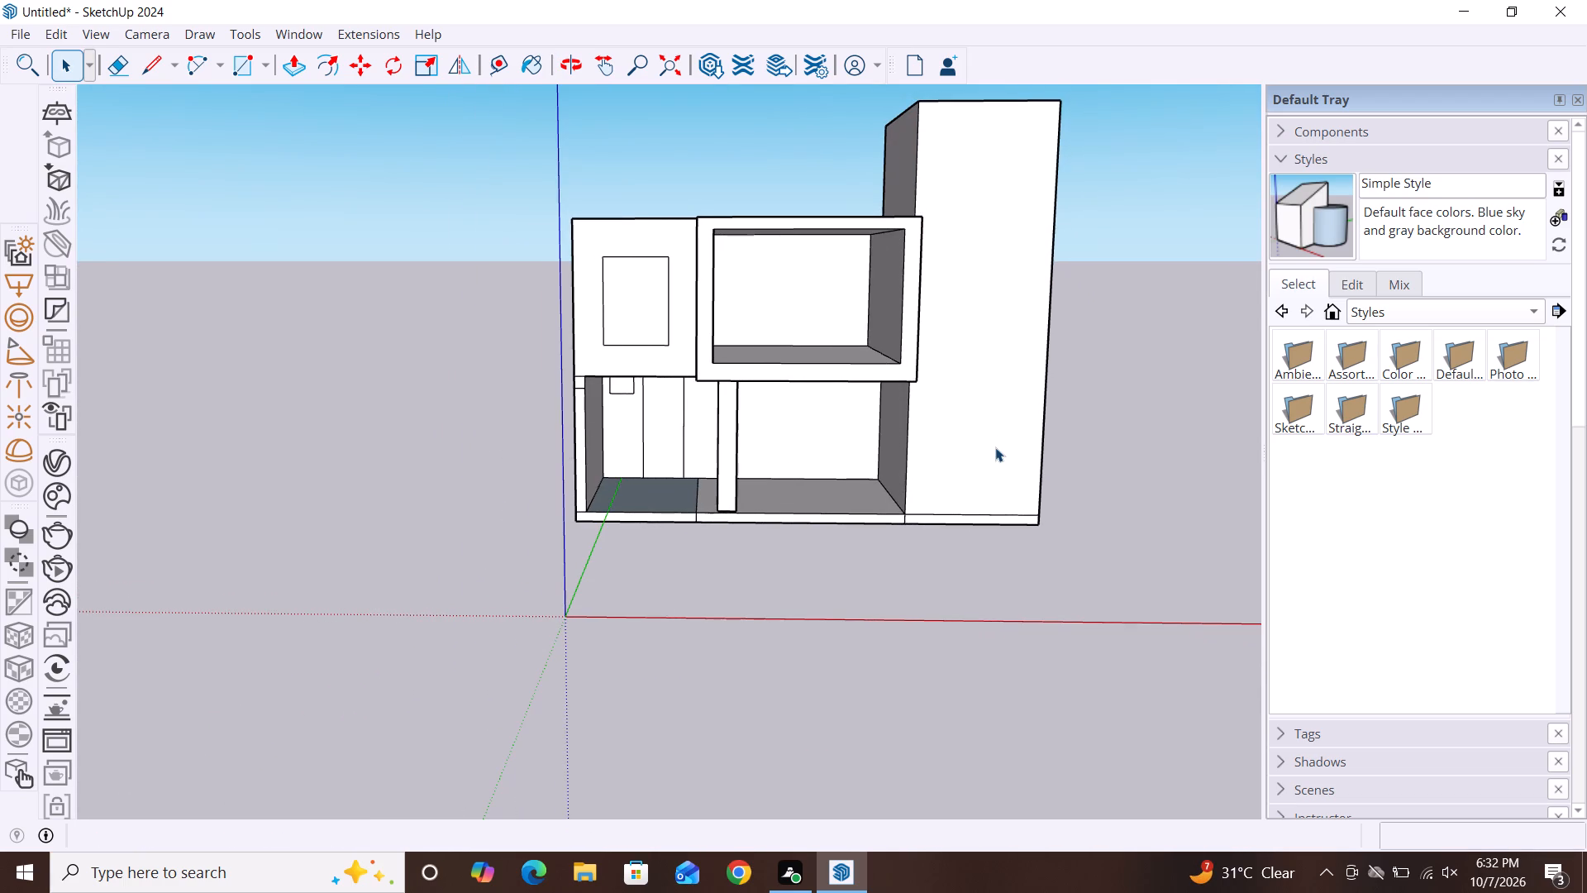
pyautogui.moveTo(945, 362); pyautogui.dragTo(811, 367, button='middle')
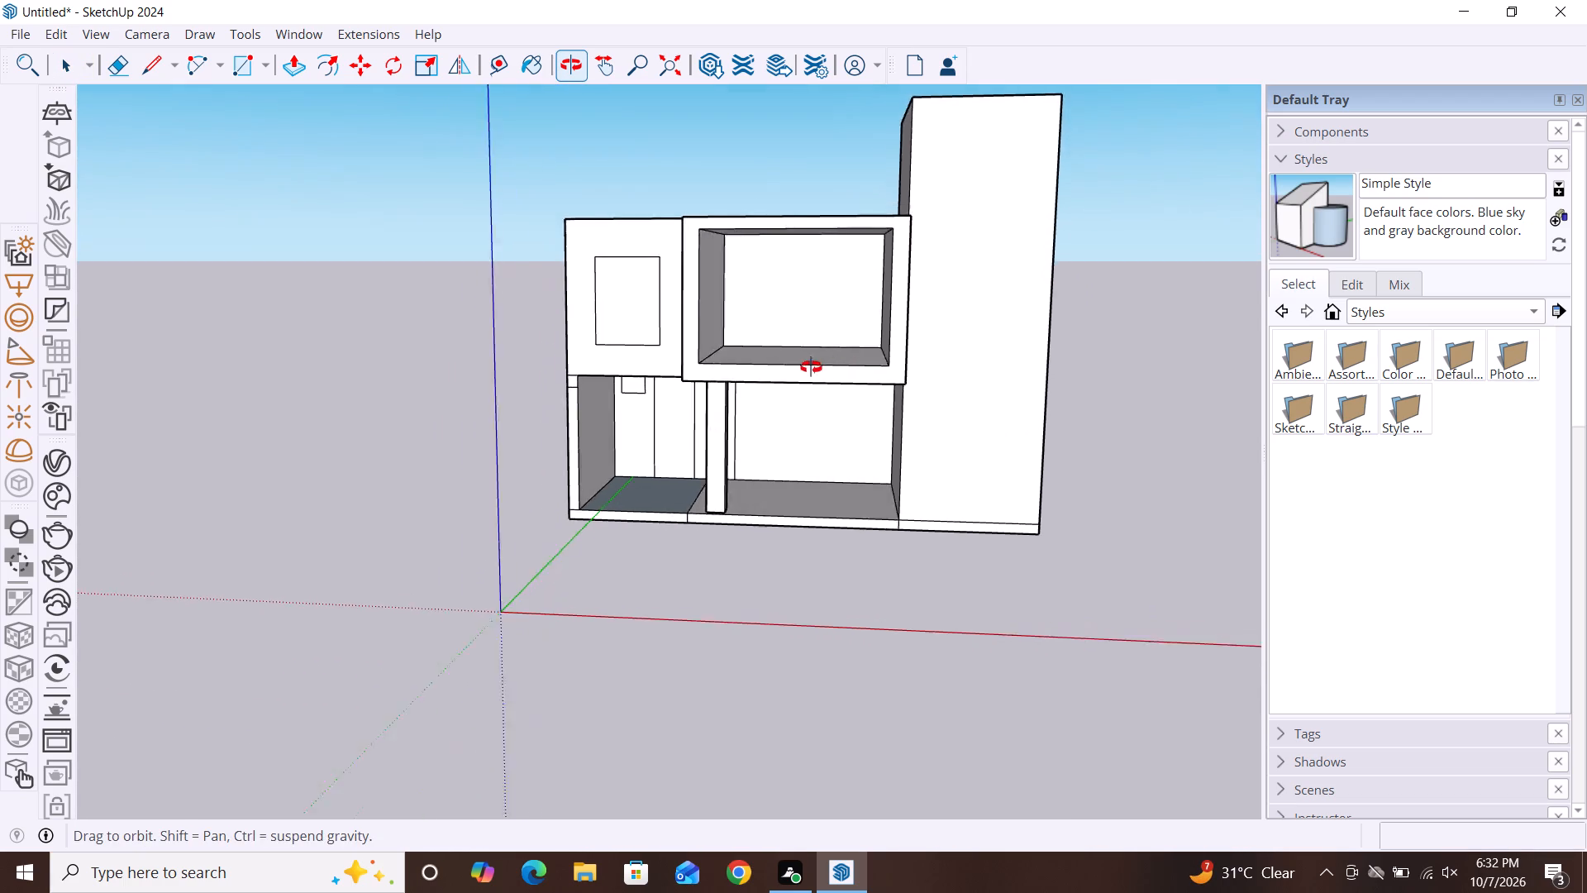
pyautogui.moveTo(811, 367); pyautogui.dragTo(730, 378, button='middle')
pyautogui.scroll(5, 862, 340)
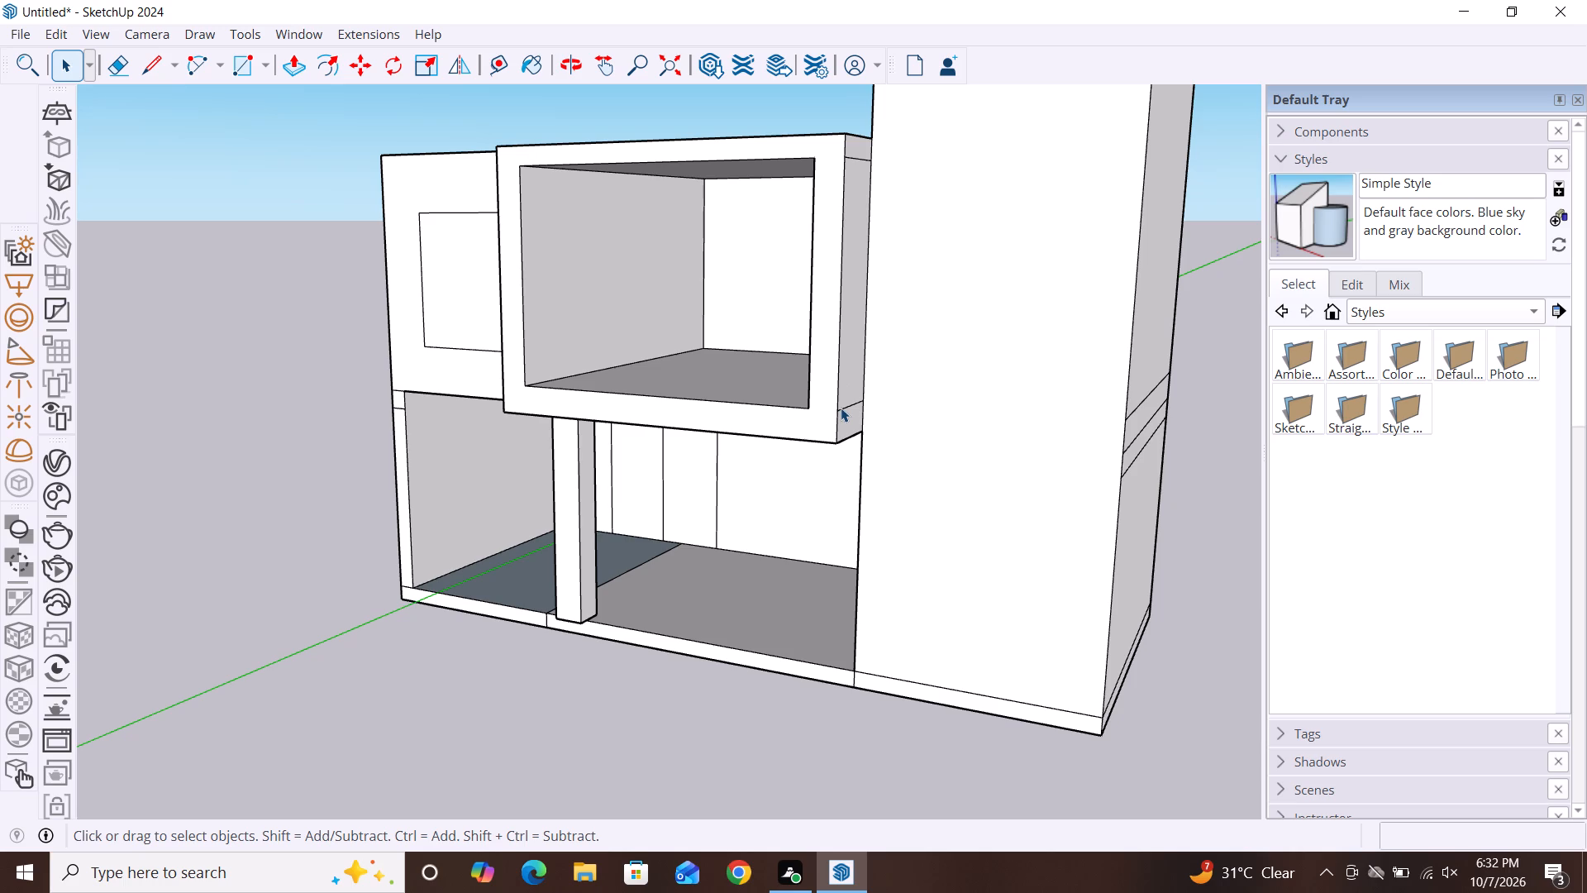
pyautogui.scroll(-4, 589, 142)
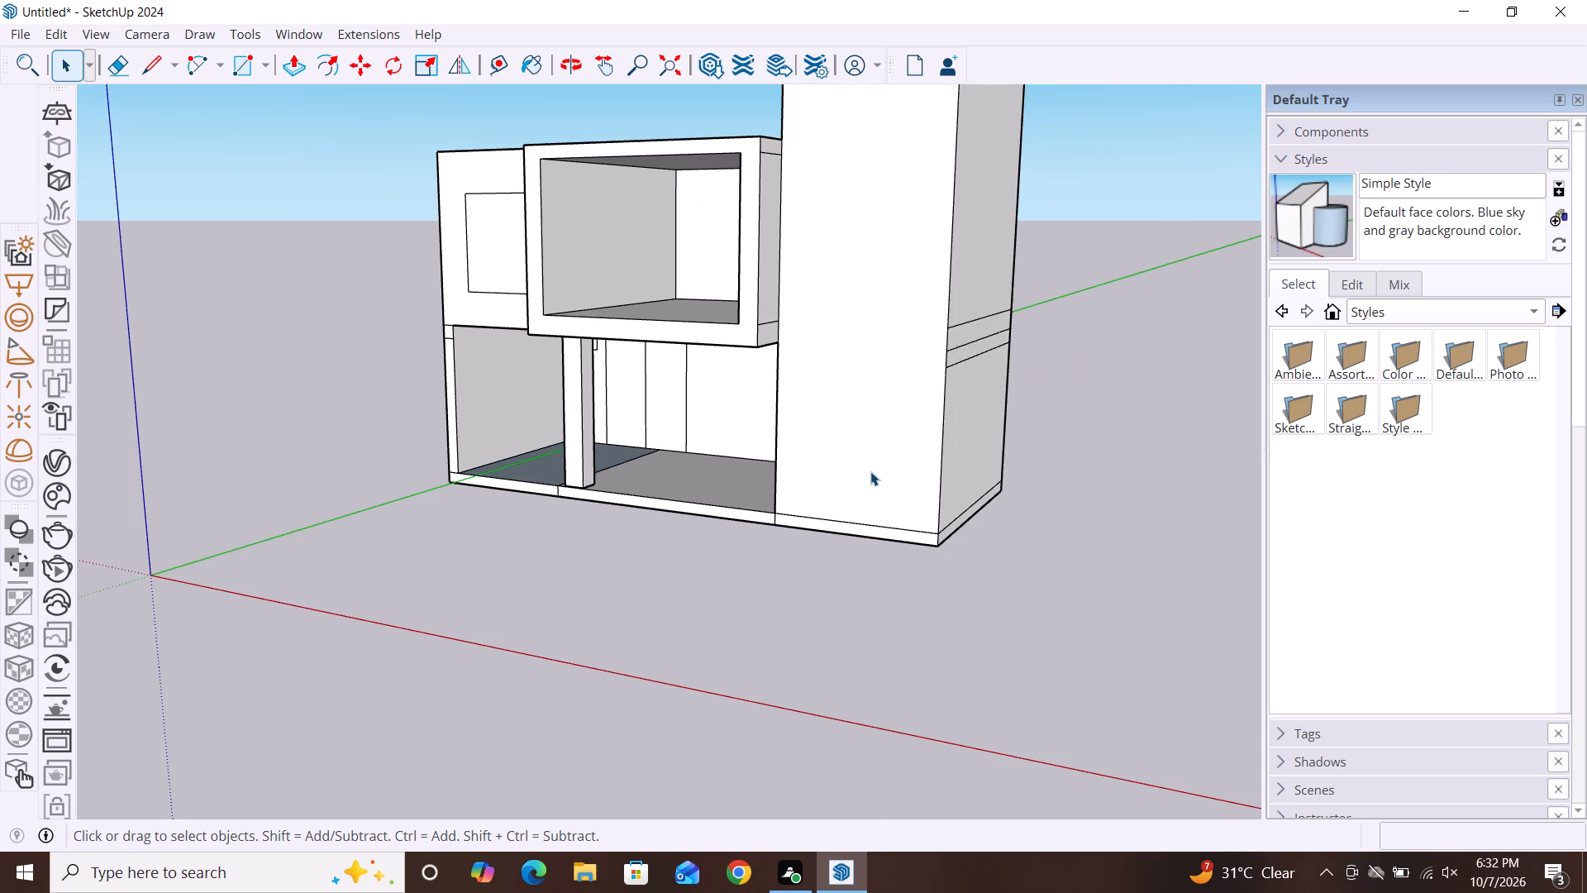
pyautogui.moveTo(870, 471); pyautogui.dragTo(1051, 508, button='middle')
pyautogui.scroll(-4, 1056, 517)
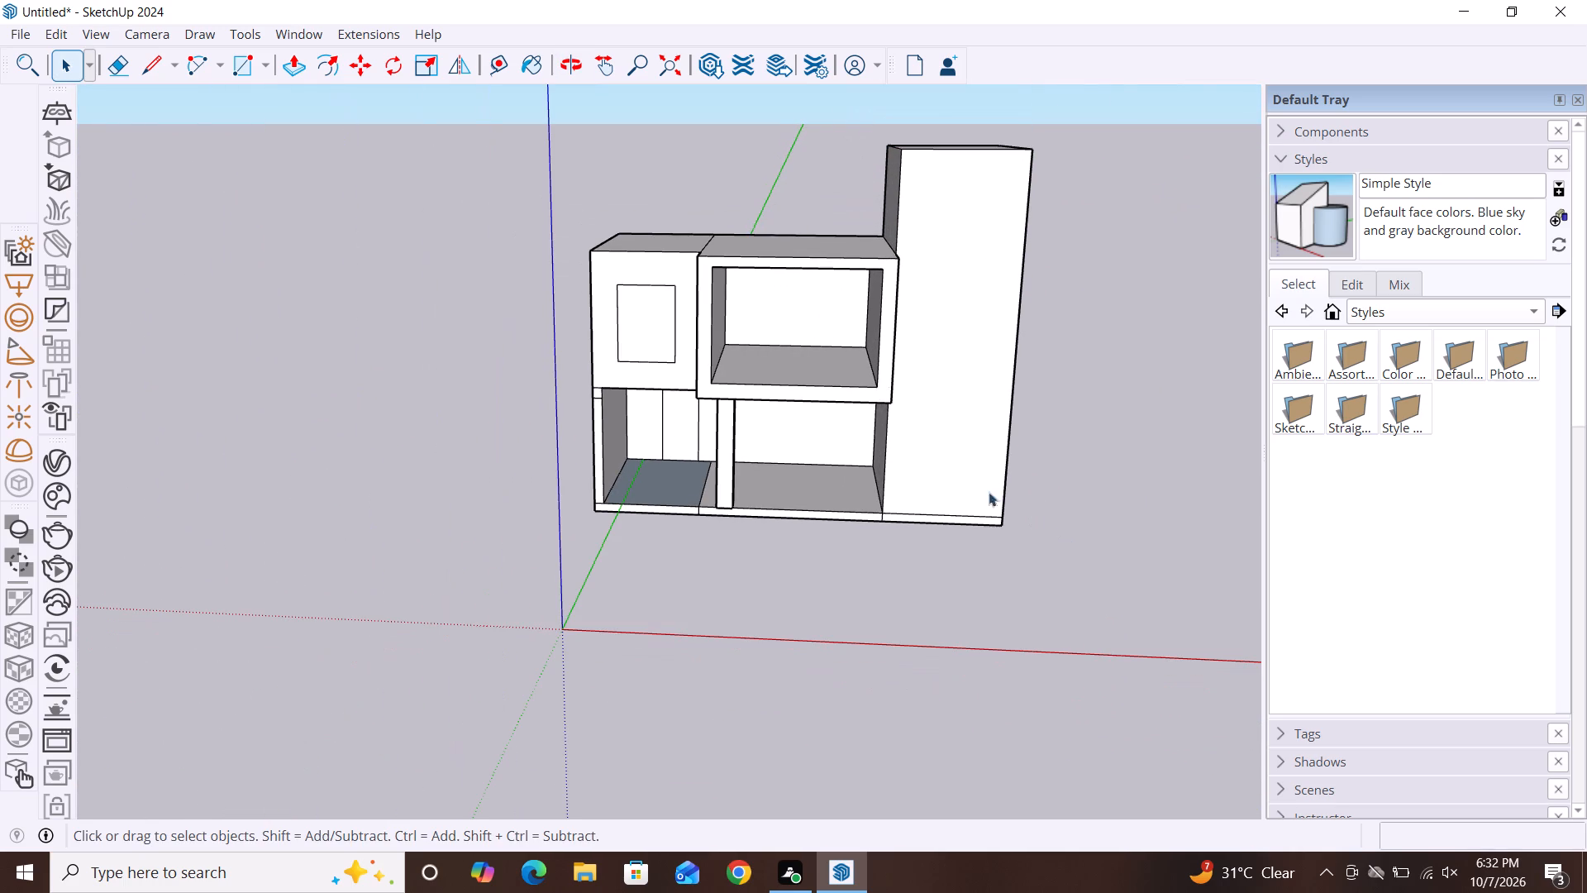
pyautogui.moveTo(880, 384); pyautogui.dragTo(897, 294, button='middle')
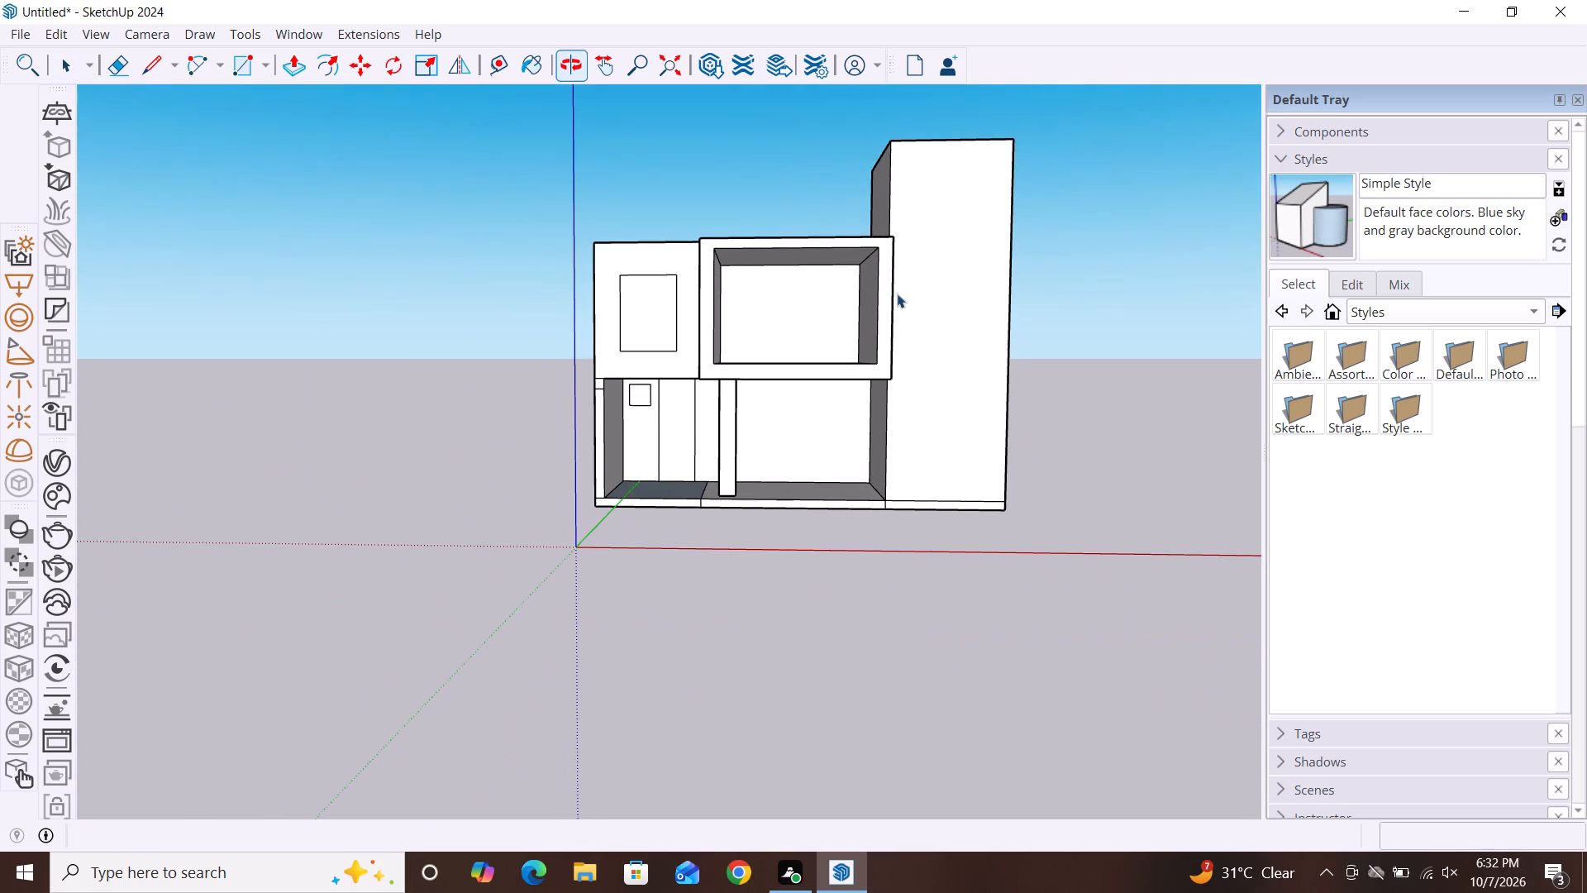
pyautogui.scroll(-1, 1069, 488)
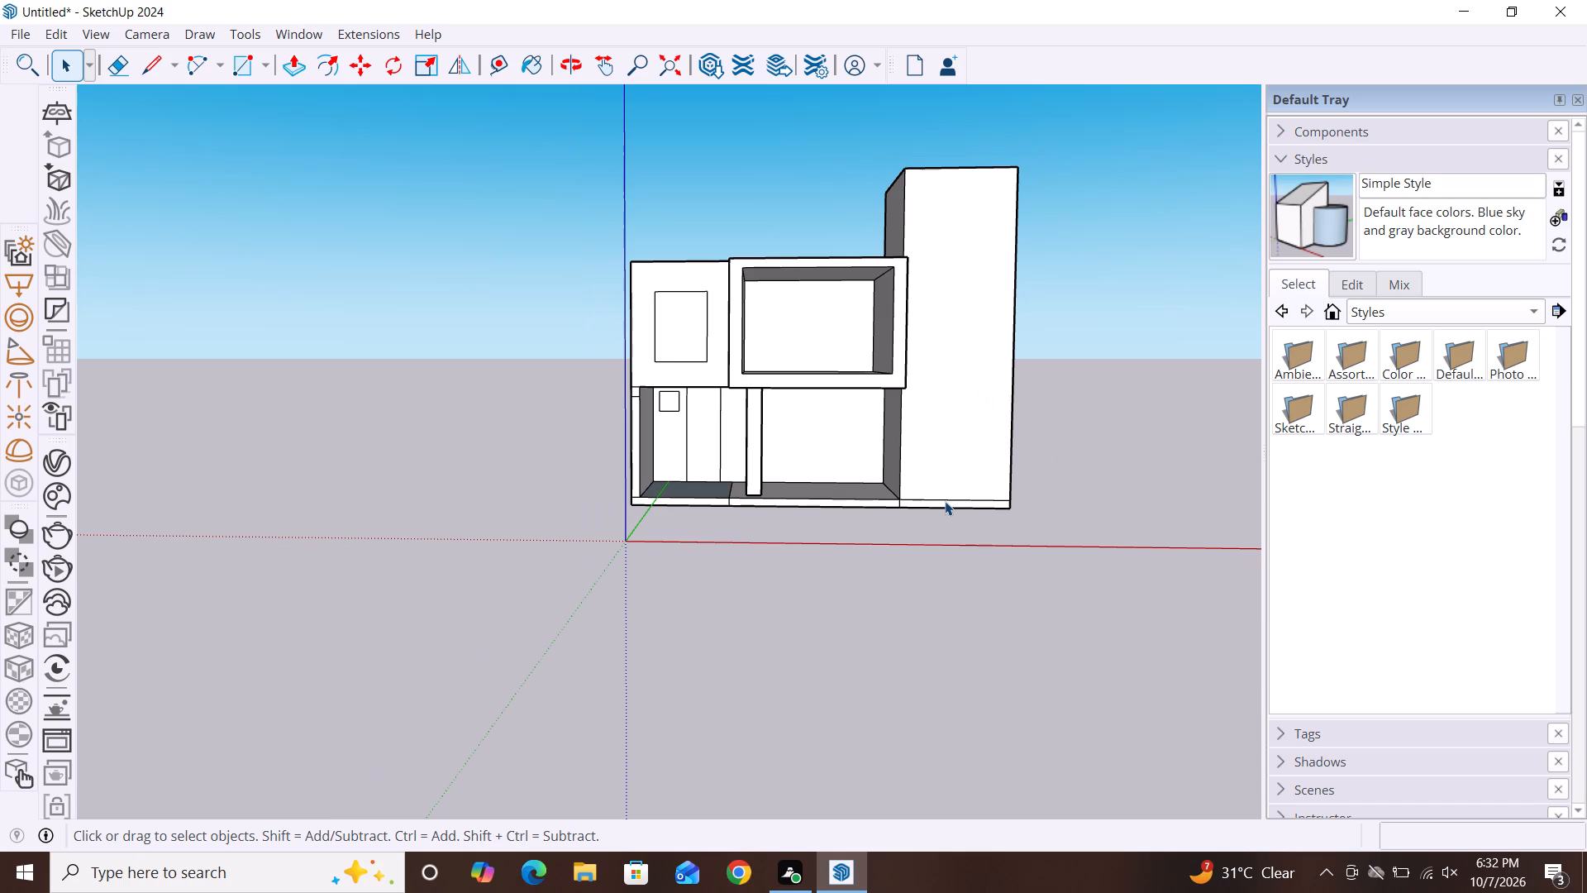
pyautogui.moveTo(945, 501); pyautogui.dragTo(949, 519, button='middle')
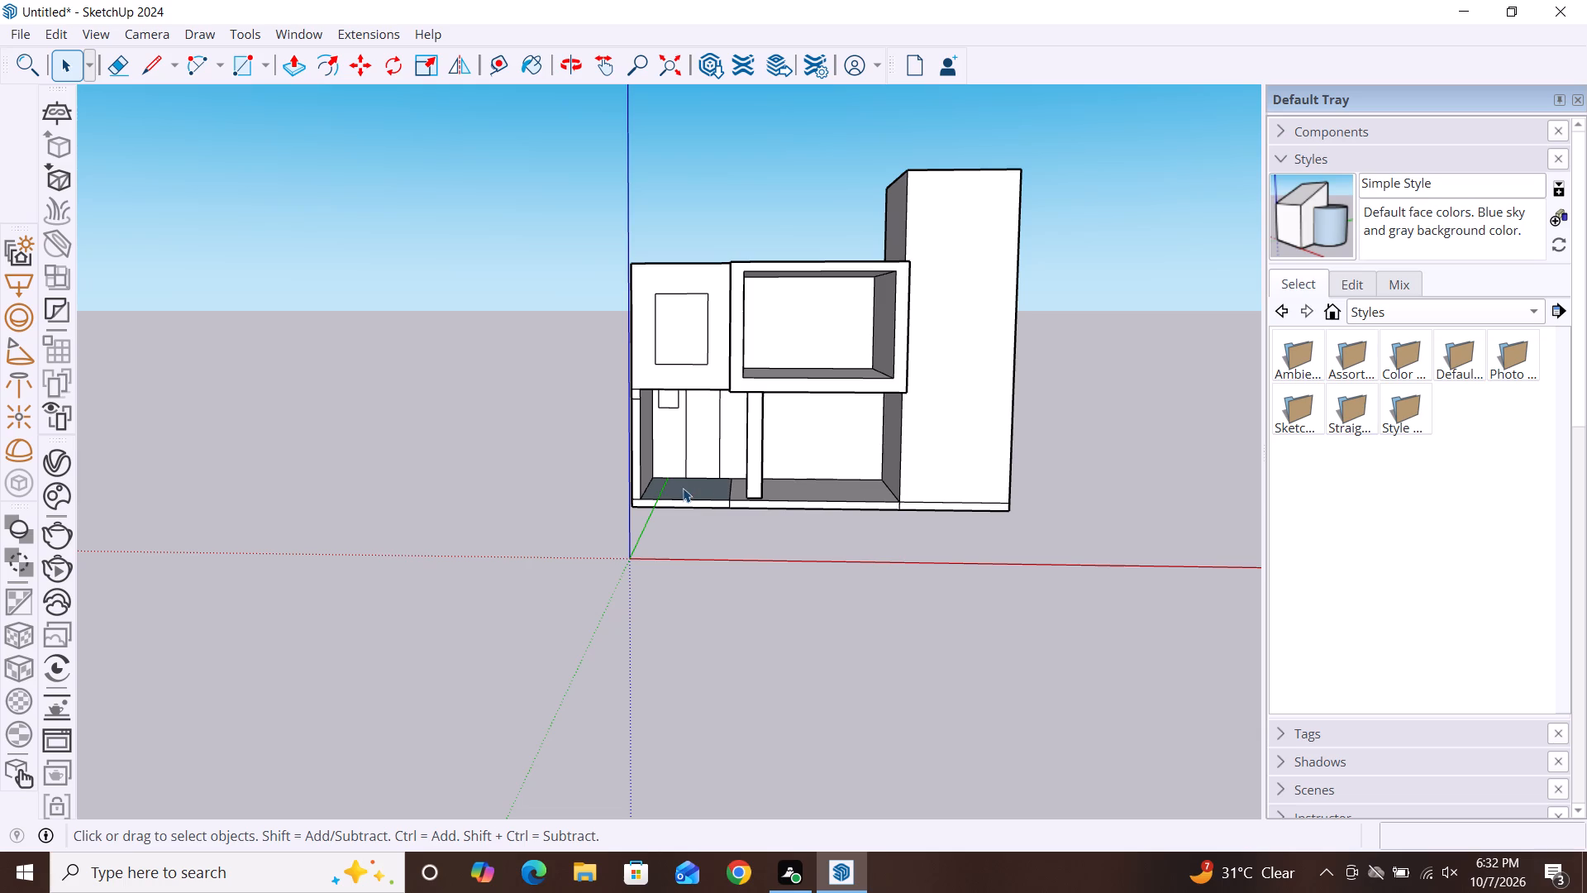
pyautogui.scroll(5, 689, 484)
pyautogui.scroll(-3, 694, 455)
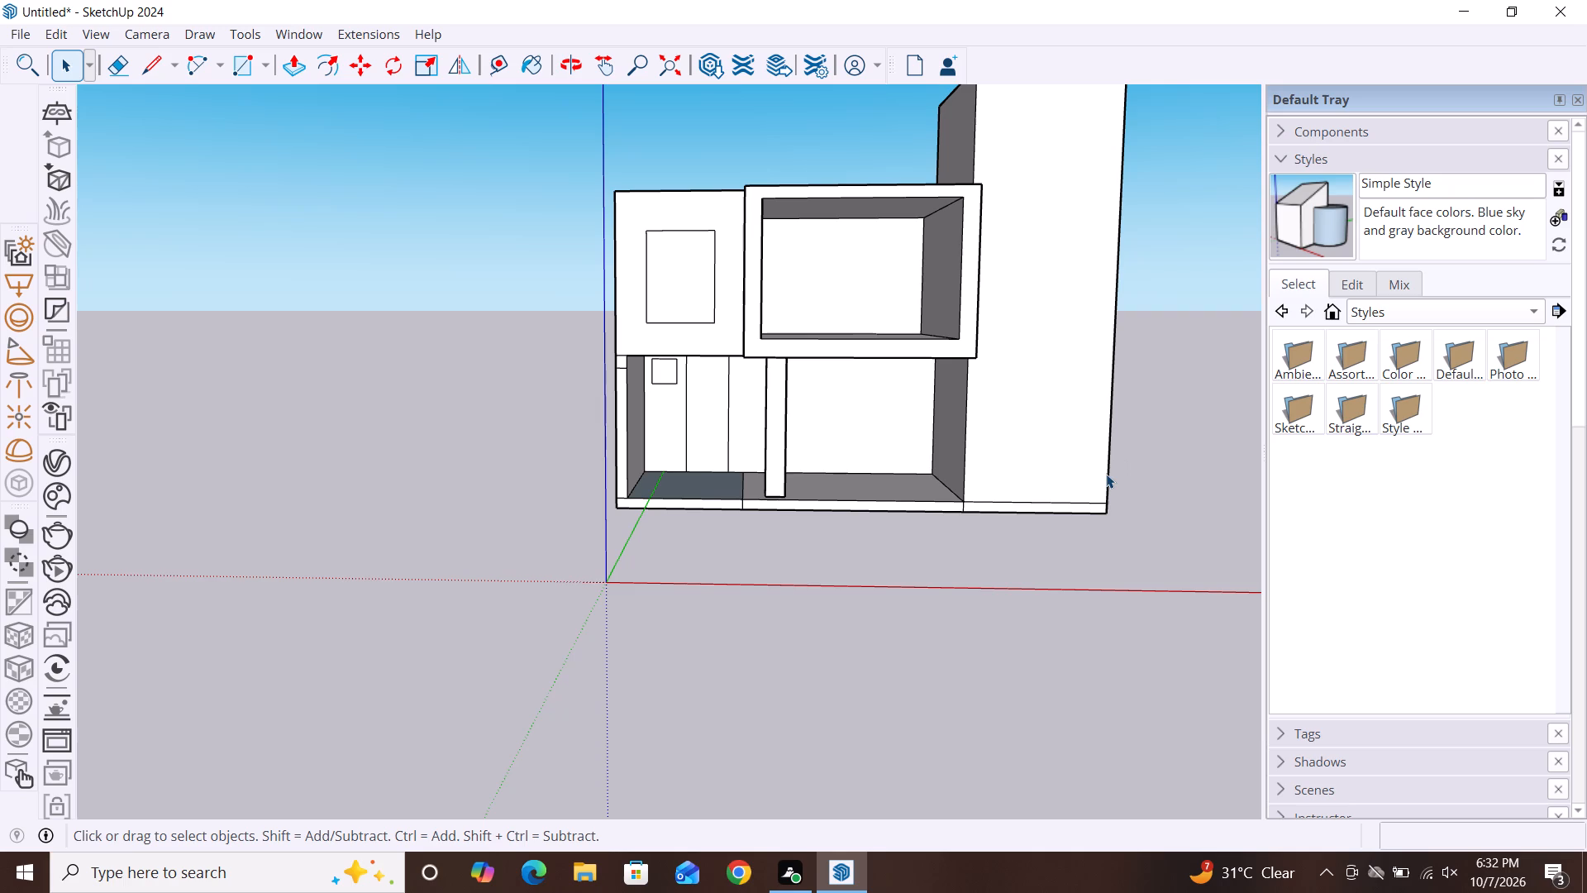
pyautogui.moveTo(1091, 481); pyautogui.dragTo(927, 492, button='middle')
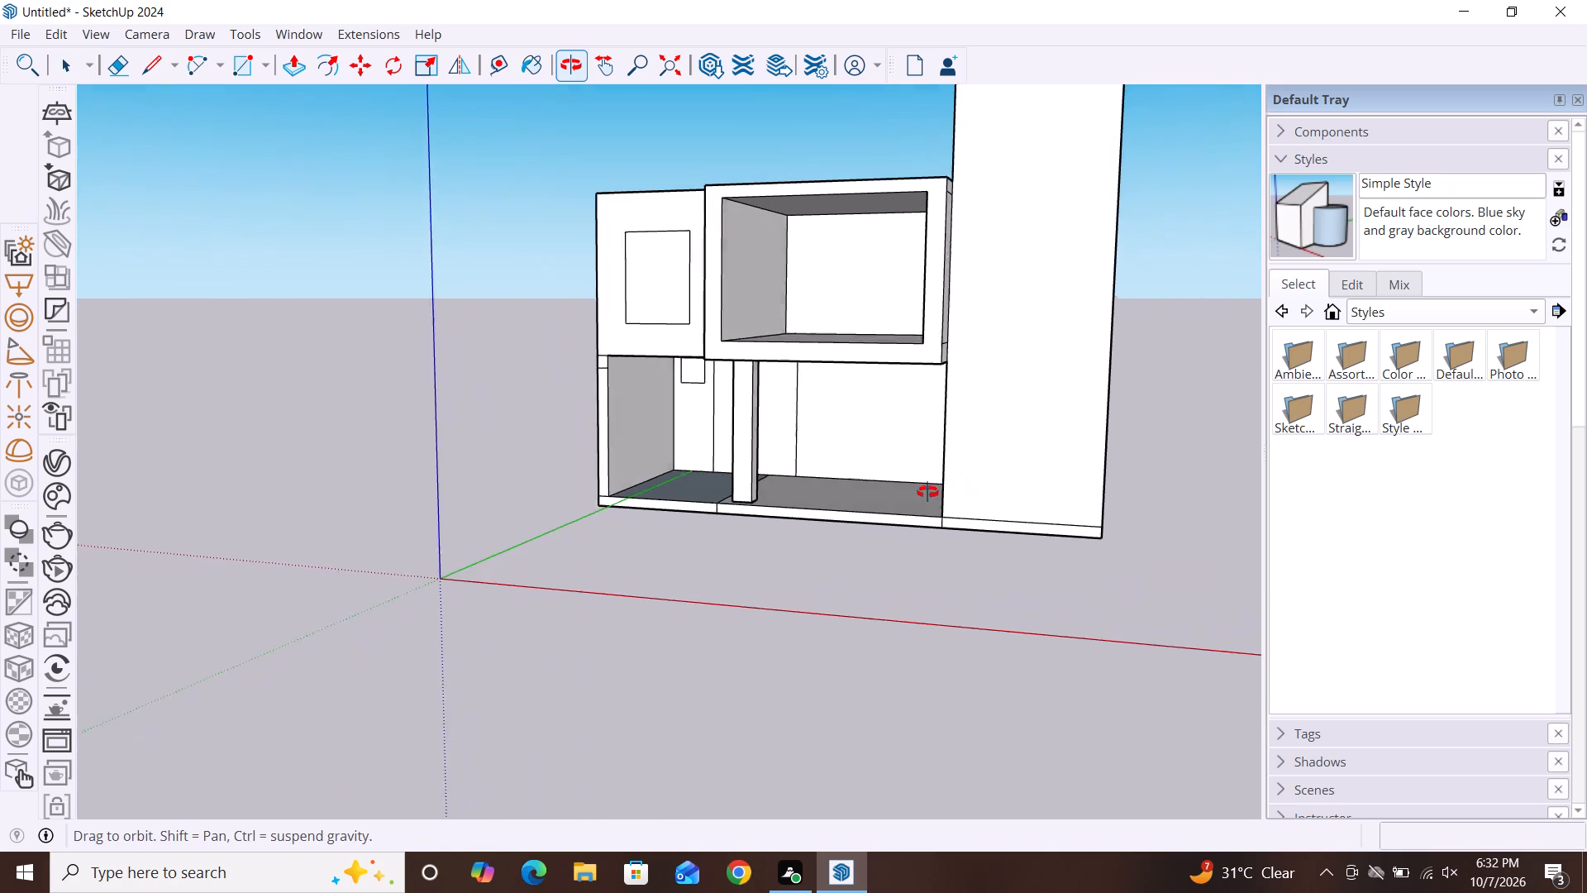
# Examine the whole front from opposing oblique angles, comparing the projecting frame, lower recess and tower.
pyautogui.moveTo(927, 492); pyautogui.dragTo(908, 493, button='middle')
pyautogui.moveTo(908, 456); pyautogui.dragTo(1119, 468, button='middle')
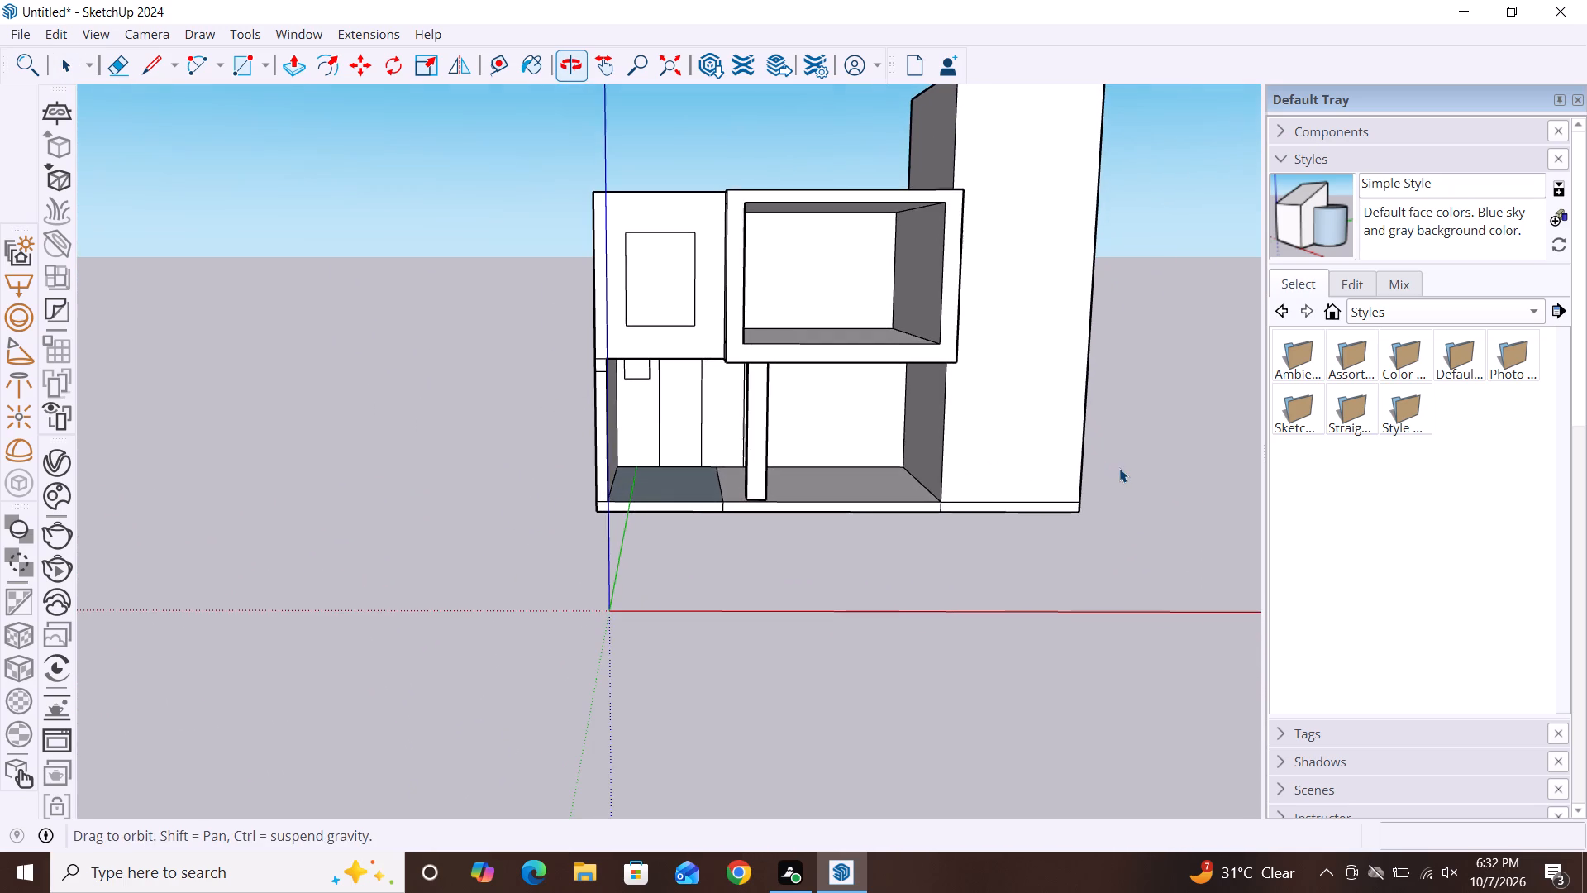
pyautogui.scroll(-2, 1119, 468)
pyautogui.scroll(2, 934, 437)
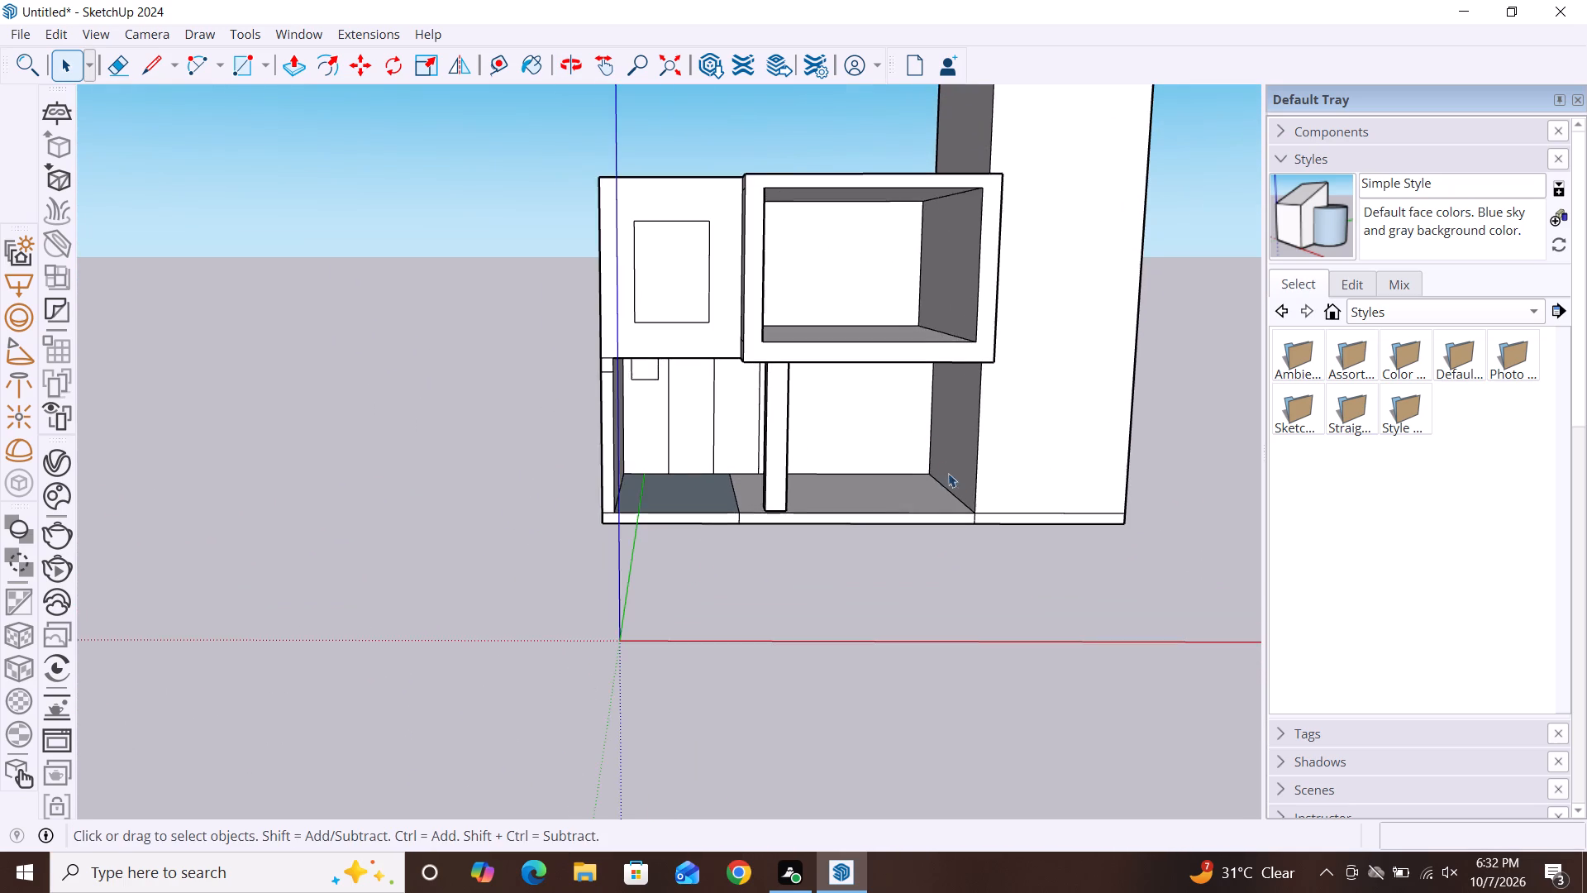
pyautogui.scroll(-2, 954, 482)
pyautogui.moveTo(992, 513); pyautogui.dragTo(879, 494, button='middle')
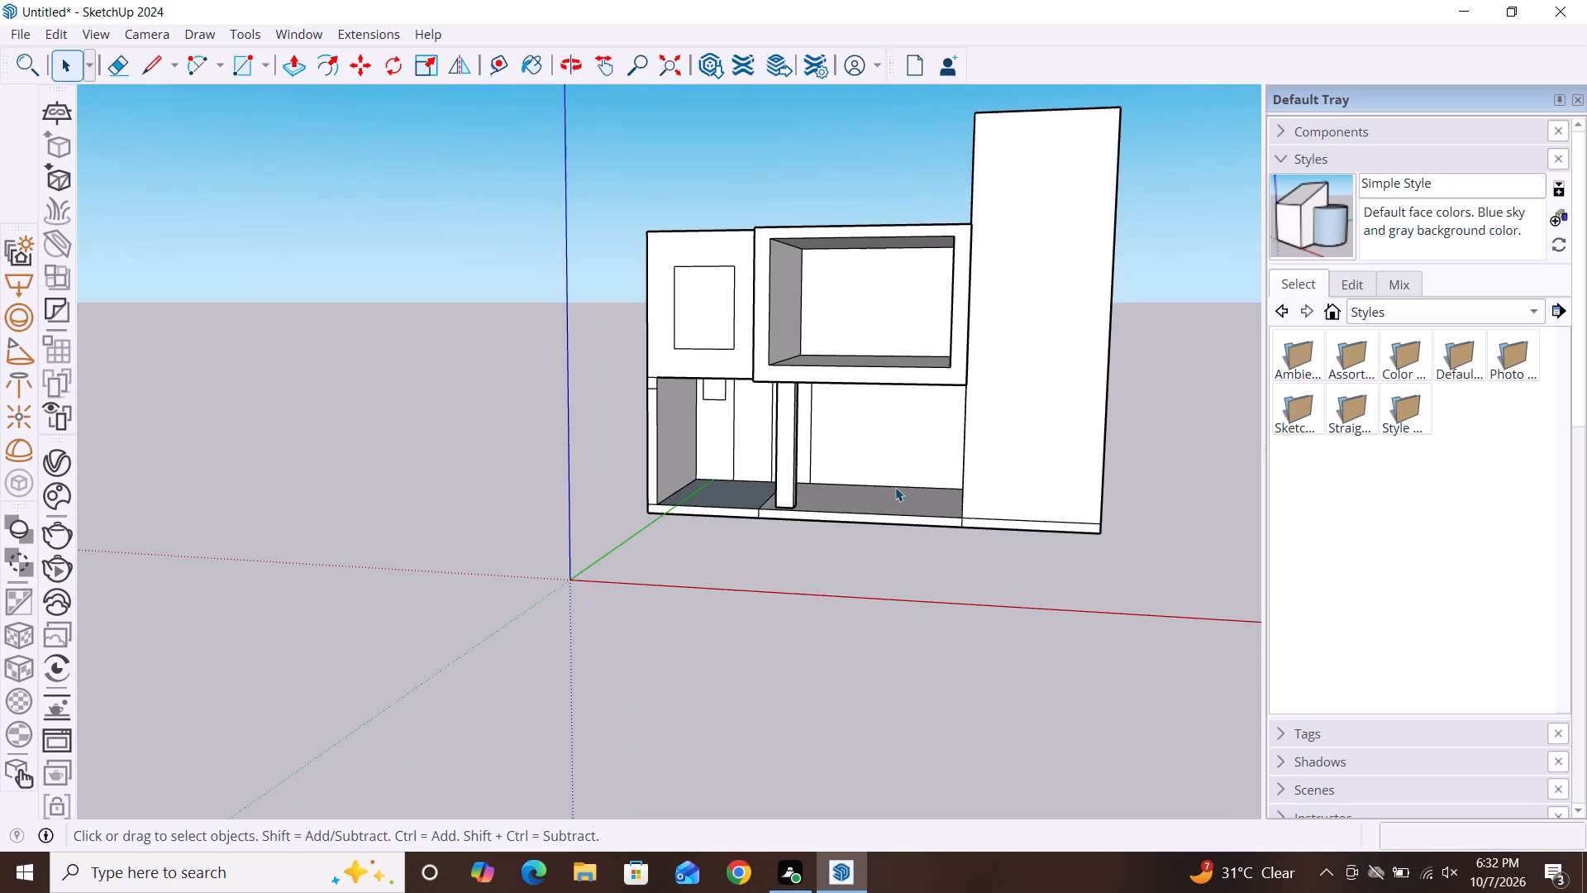
pyautogui.moveTo(902, 485); pyautogui.dragTo(951, 484, button='middle')
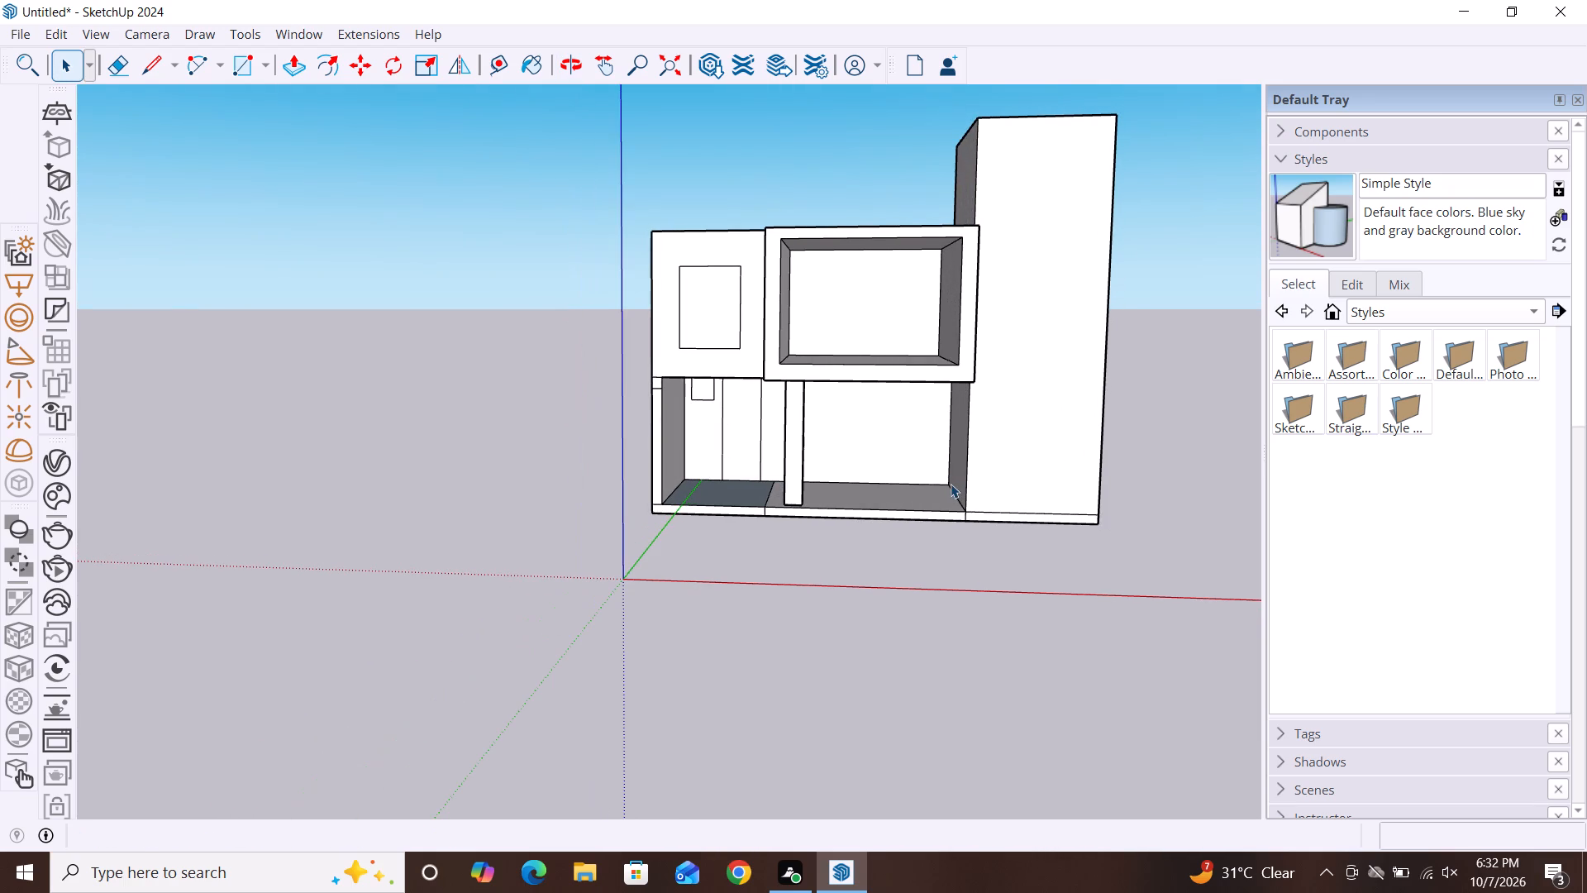
pyautogui.scroll(-2, 921, 418)
pyautogui.scroll(3, 921, 418)
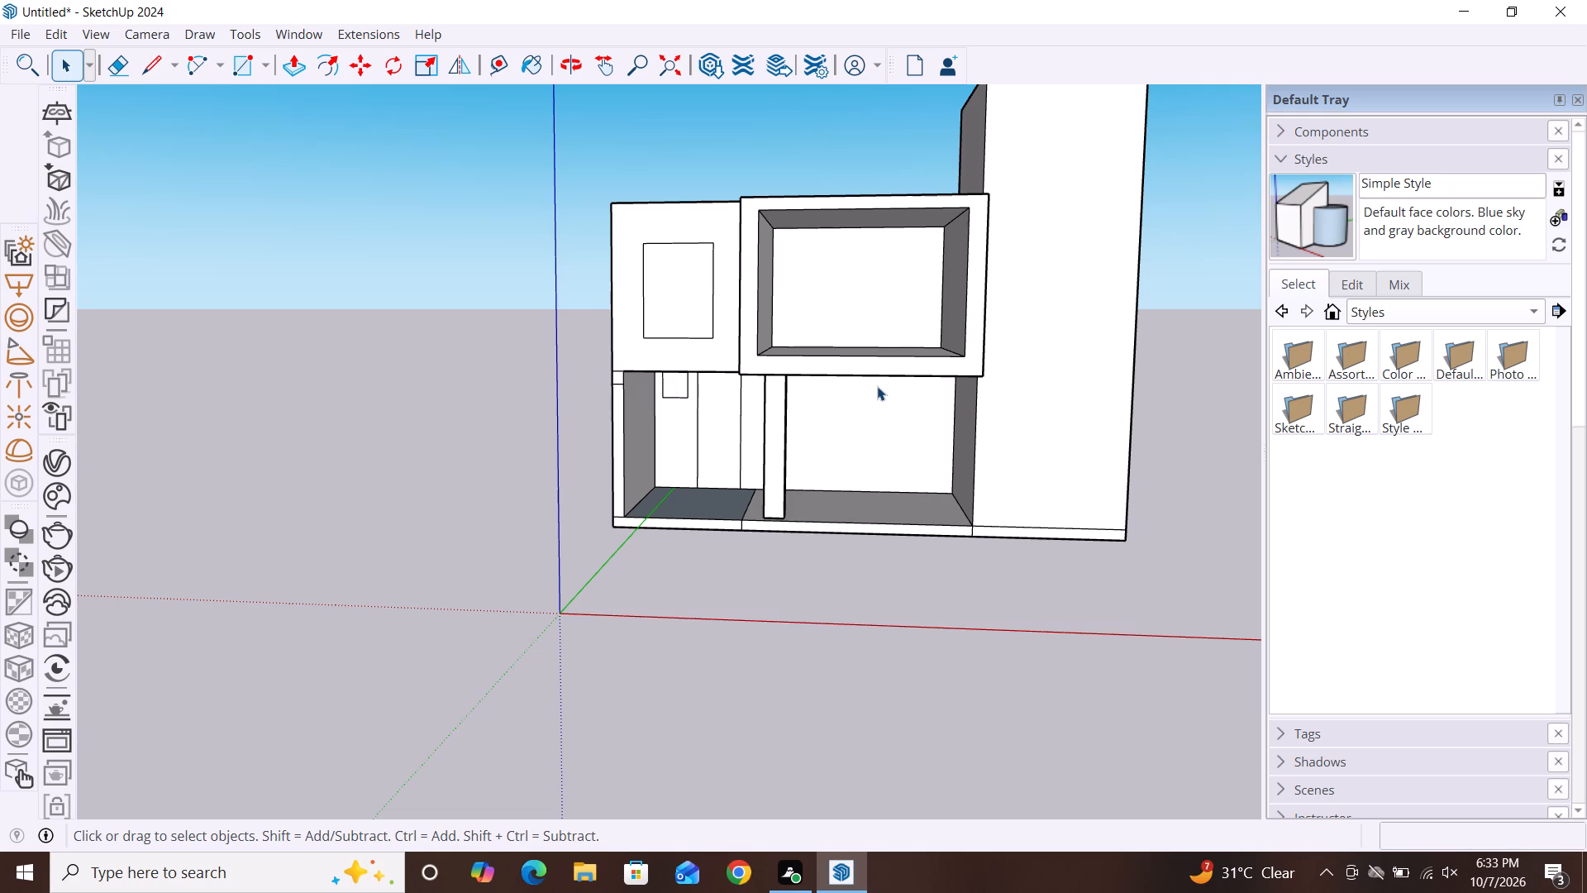
pyautogui.scroll(-3, 796, 319)
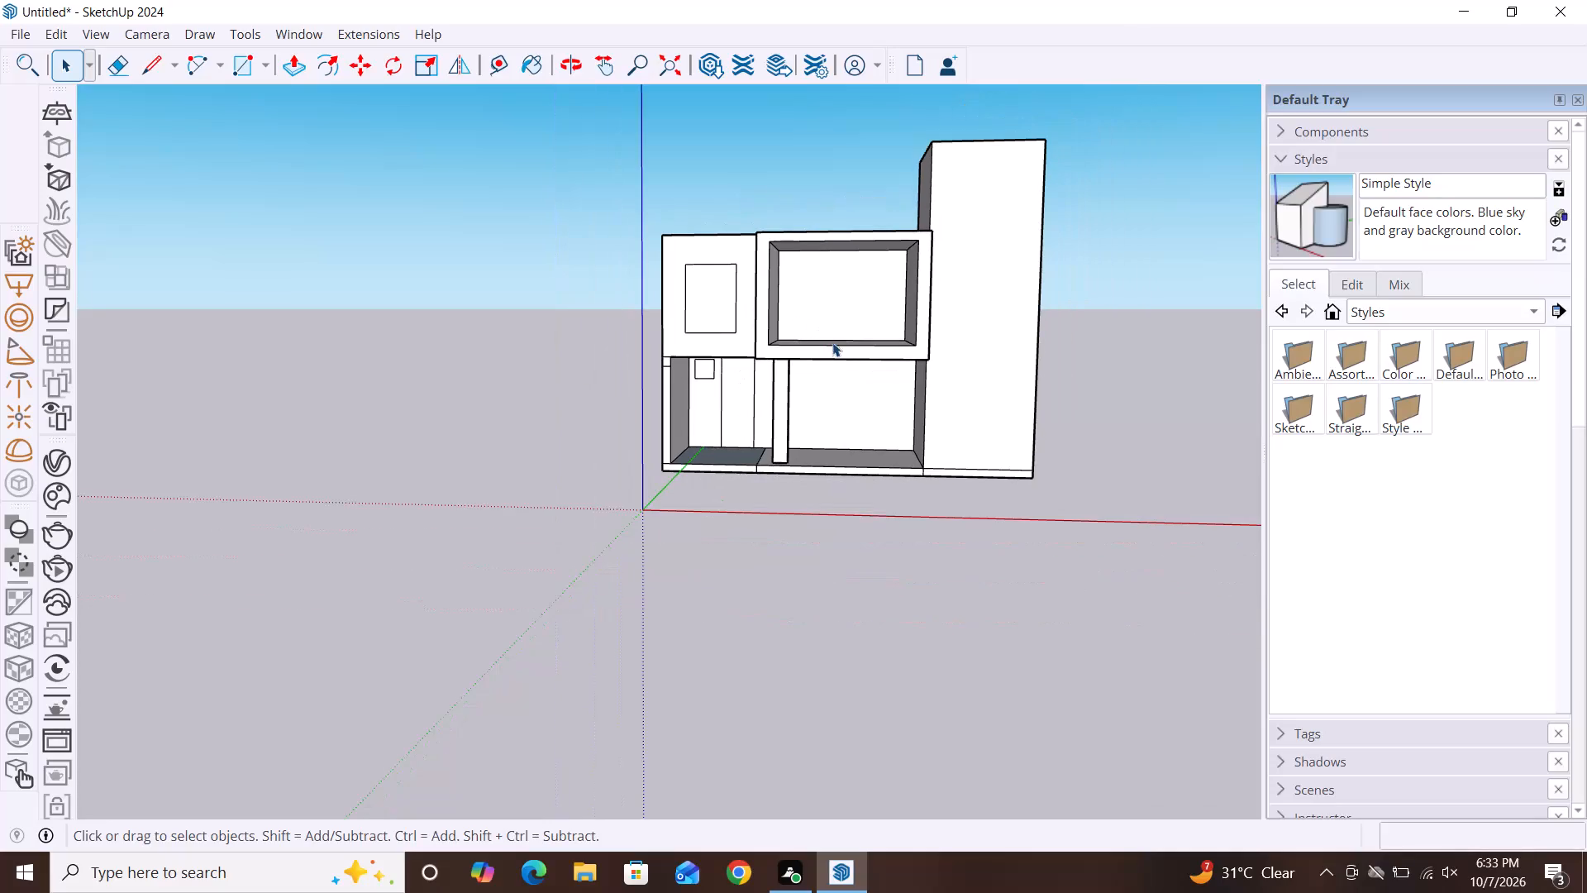
pyautogui.scroll(-1, 1042, 389)
# Examine the upper-storey wall's outlined rectangle and the projecting frame, nearer and within the full front.
pyautogui.scroll(3, 733, 332)
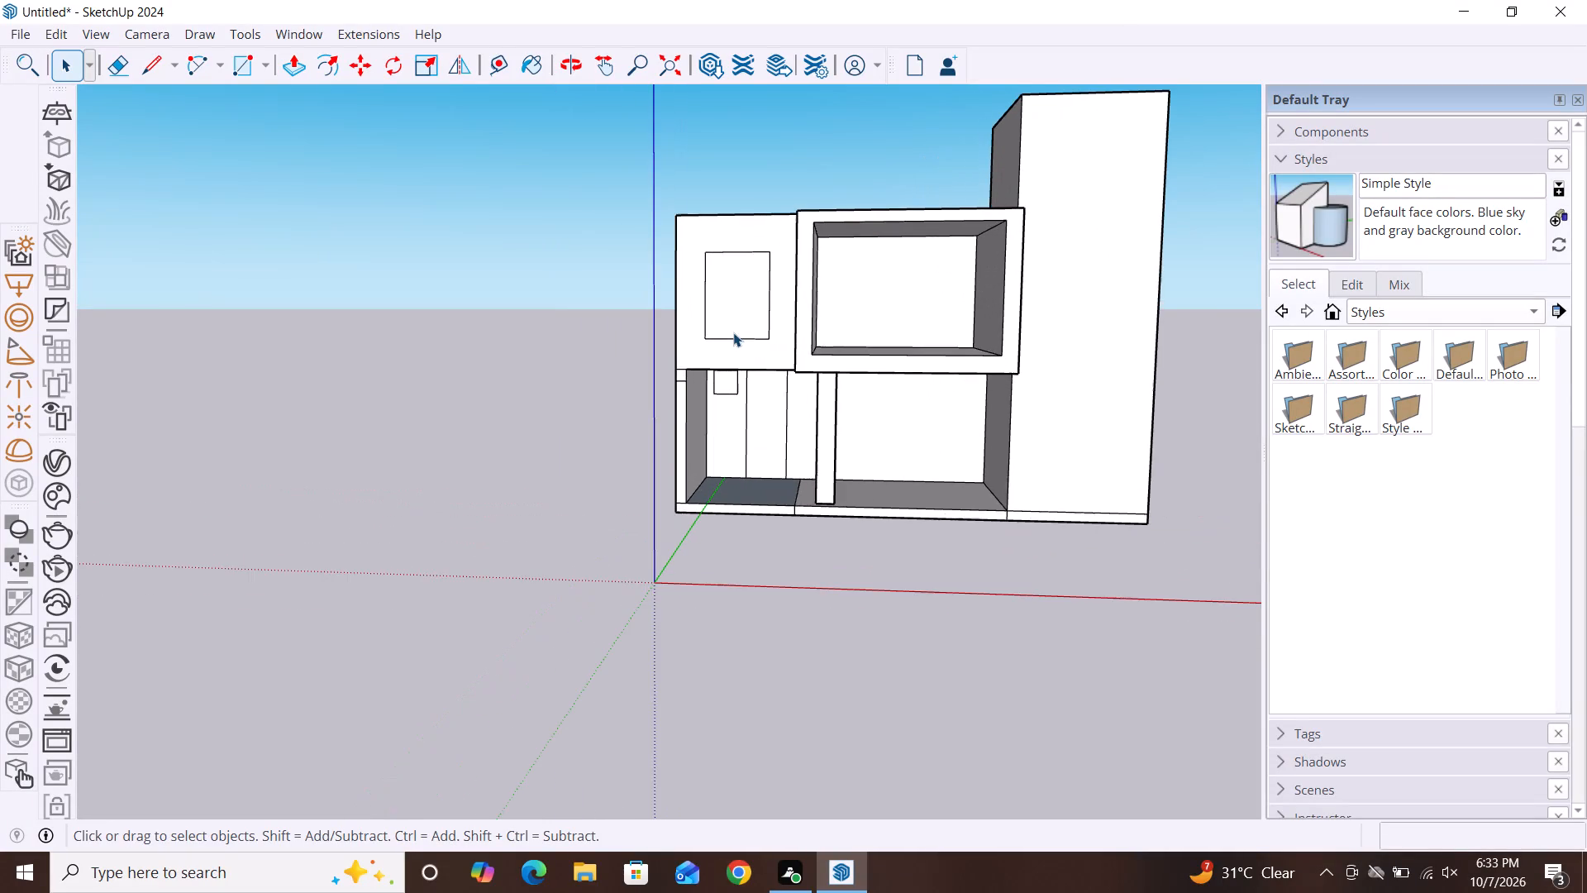
pyautogui.scroll(2, 733, 332)
pyautogui.scroll(-2, 674, 326)
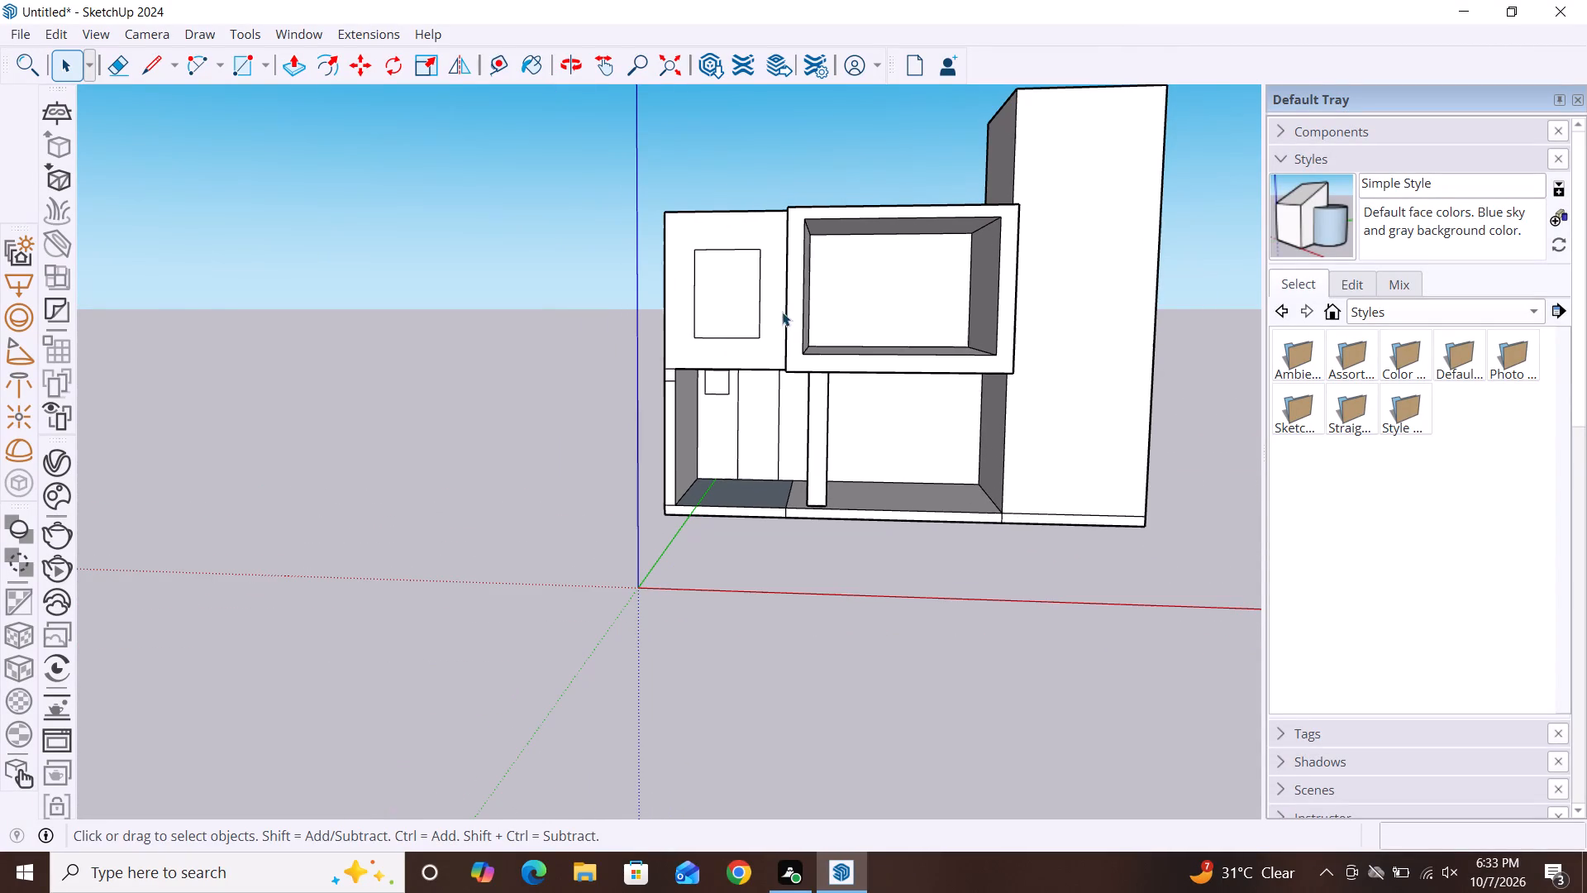
pyautogui.scroll(-1, 710, 331)
pyautogui.scroll(1, 810, 367)
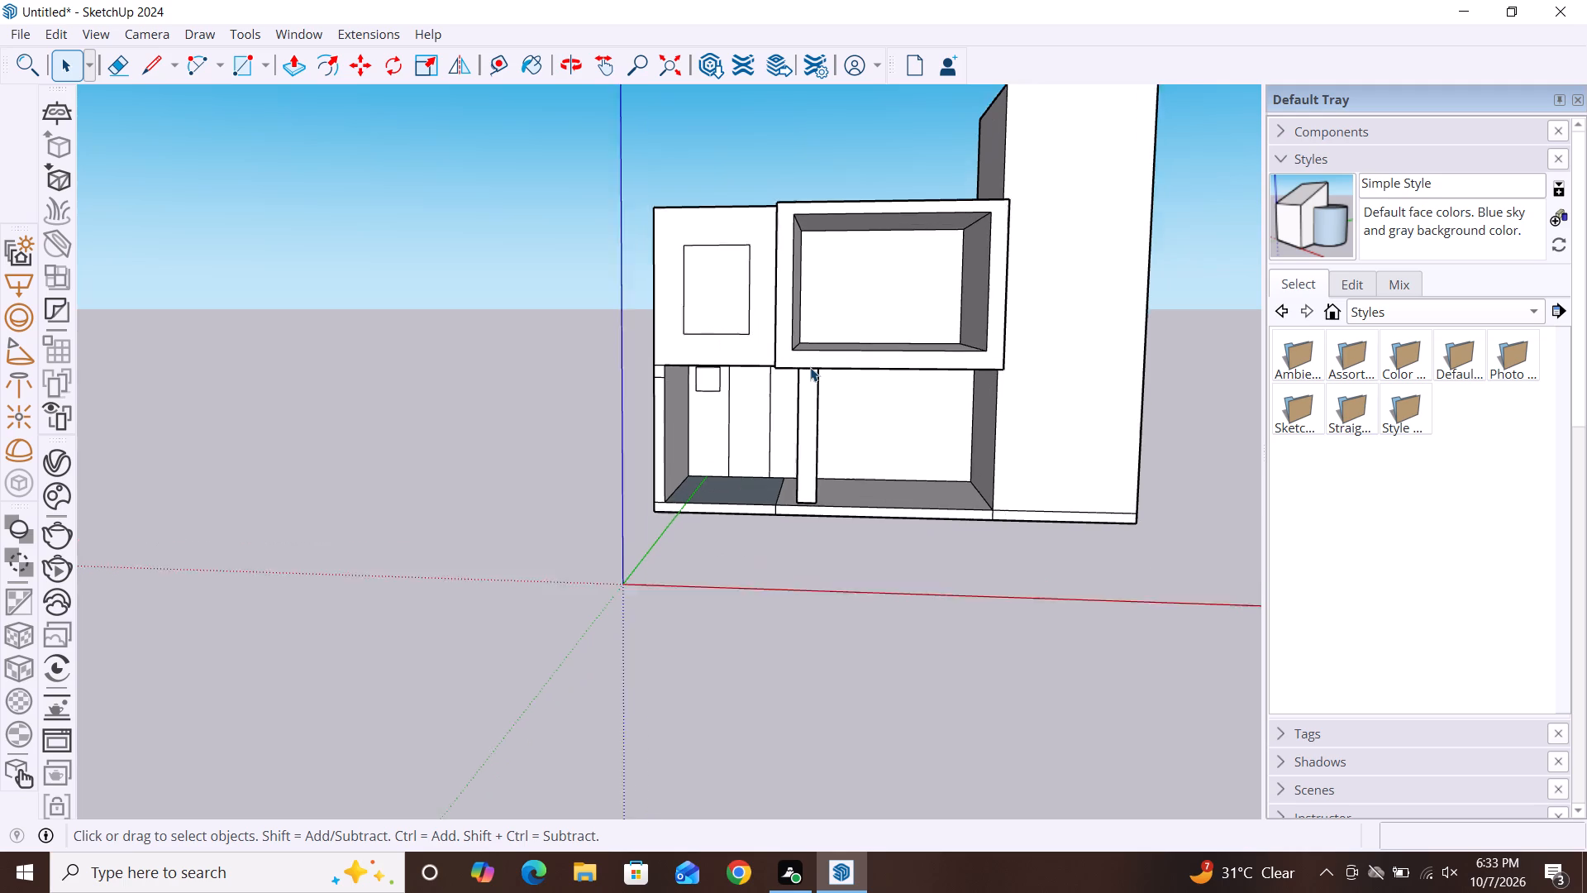
pyautogui.scroll(2, 810, 367)
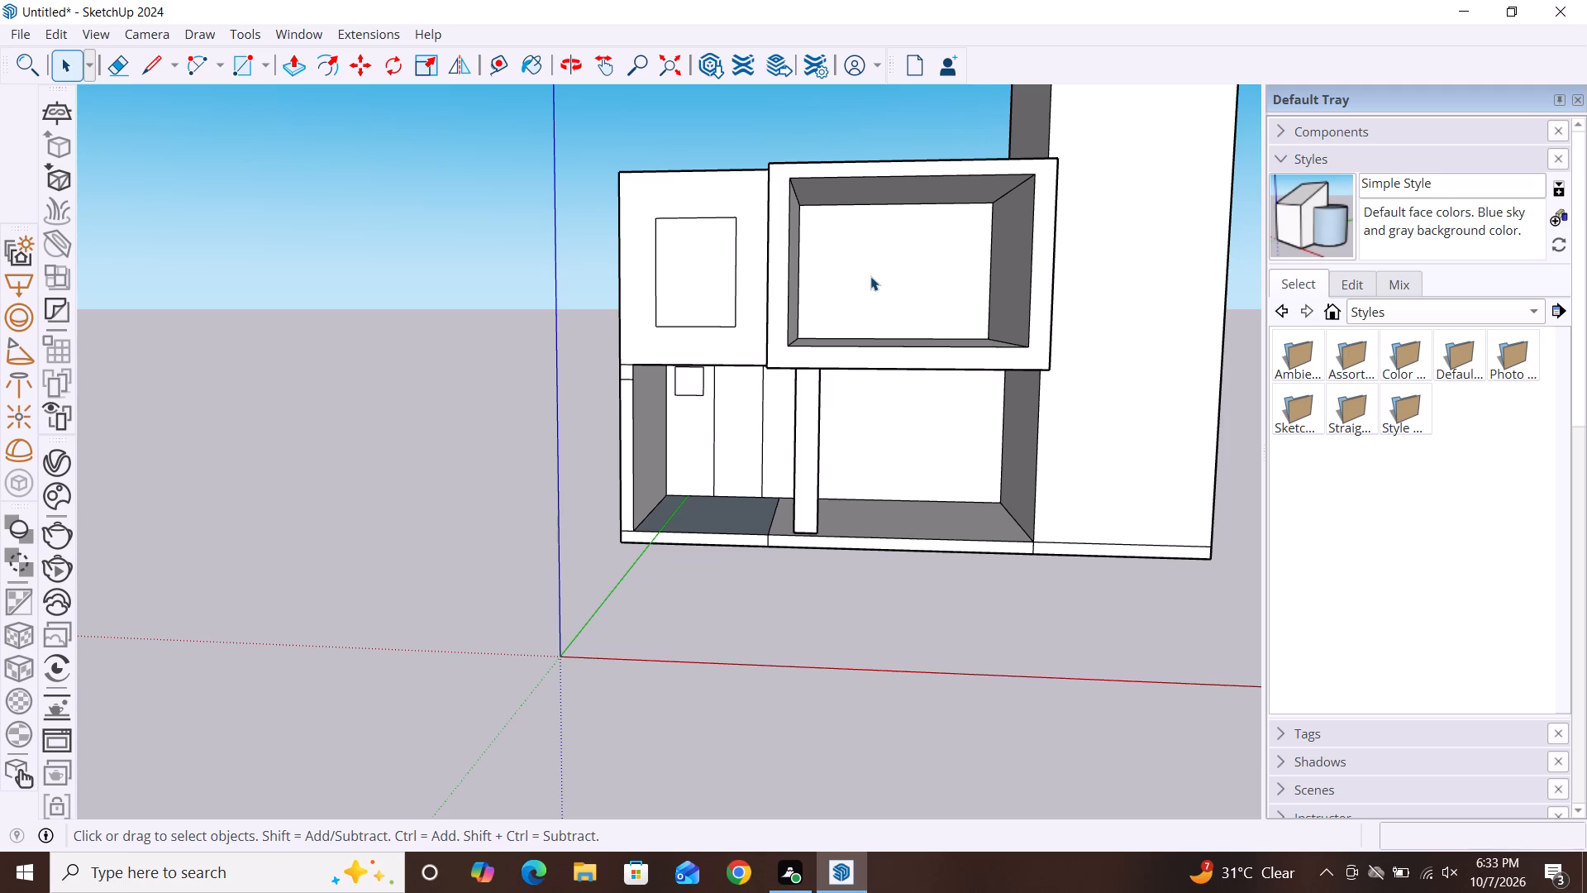
pyautogui.scroll(-3, 727, 155)
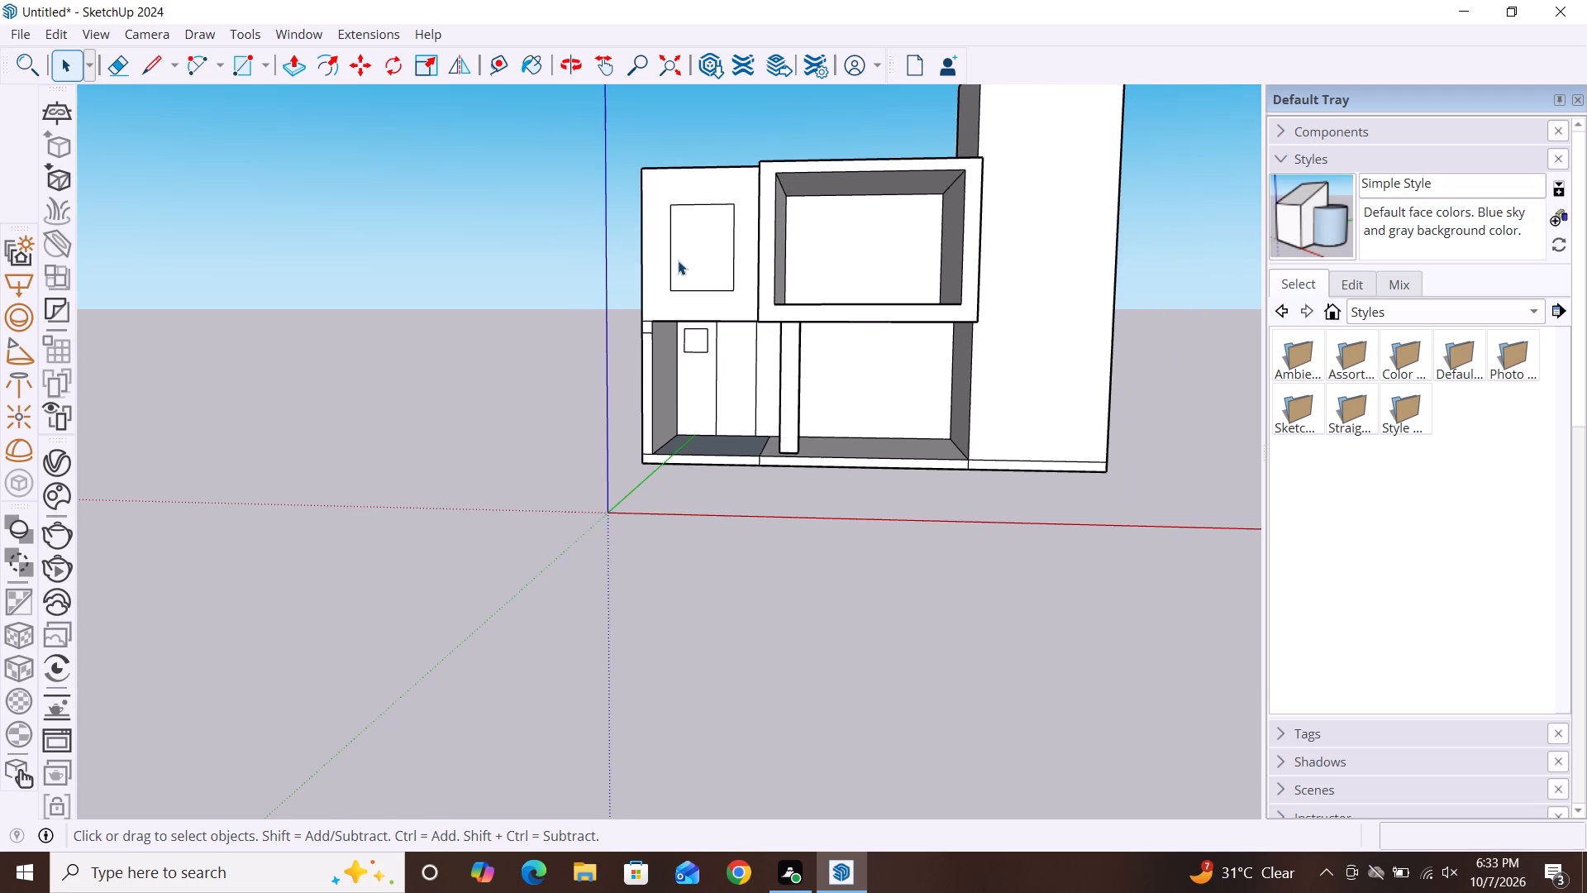
pyautogui.scroll(-1, 678, 260)
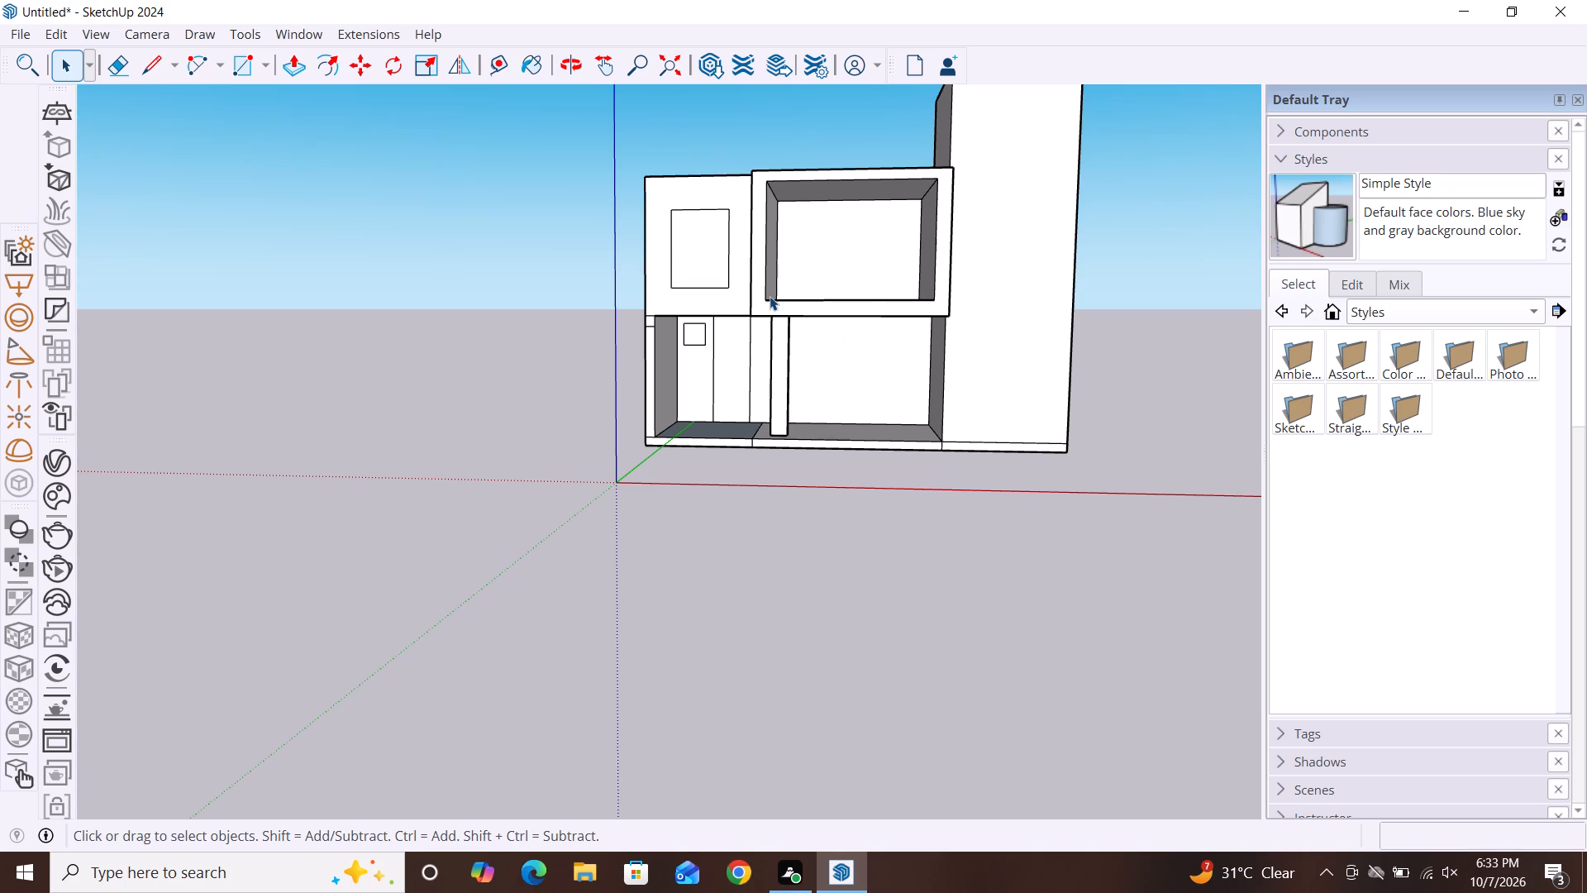
# Examine the projecting frame's inner depth and its supporting column from both oblique sides and the front.
pyautogui.moveTo(770, 296); pyautogui.dragTo(847, 310, button='middle')
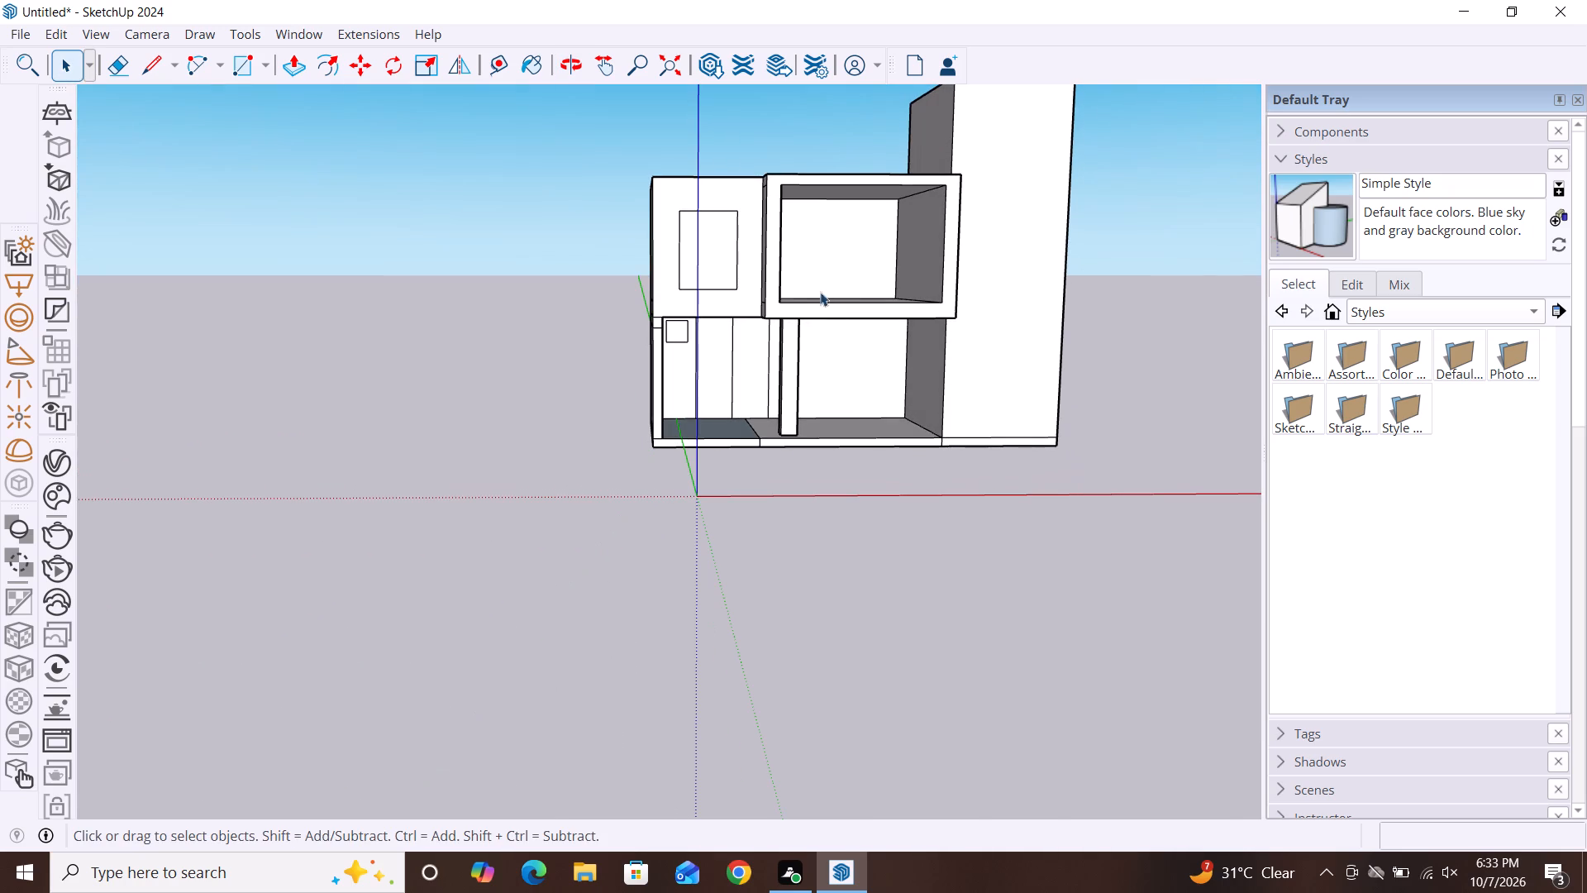
pyautogui.scroll(6, 760, 277)
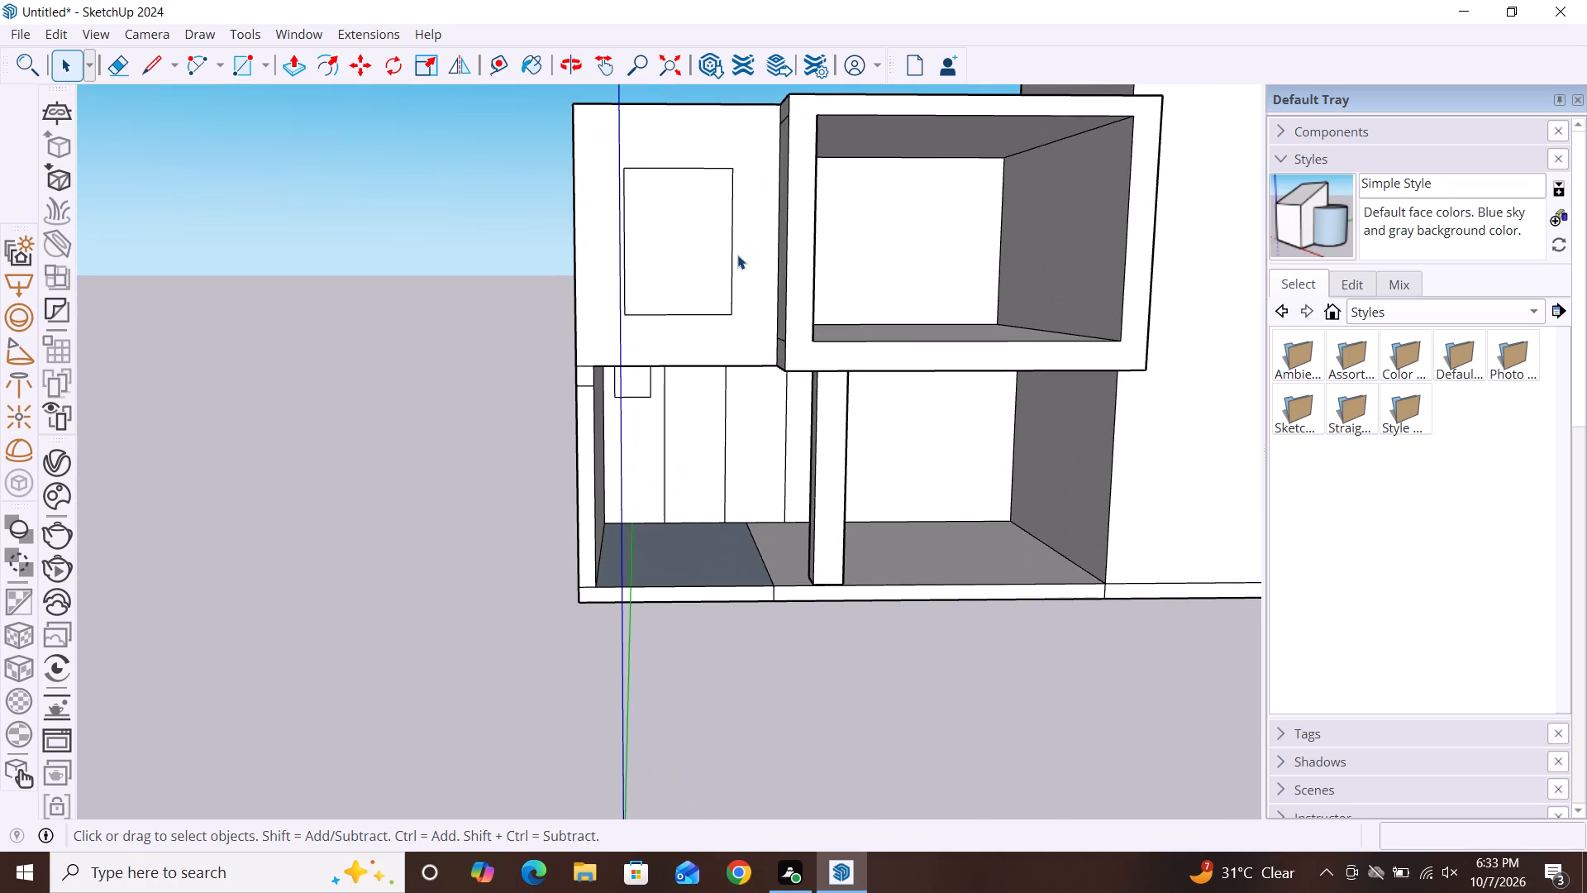
pyautogui.moveTo(862, 342); pyautogui.dragTo(969, 351, button='middle')
pyautogui.moveTo(998, 406); pyautogui.dragTo(843, 405, button='middle')
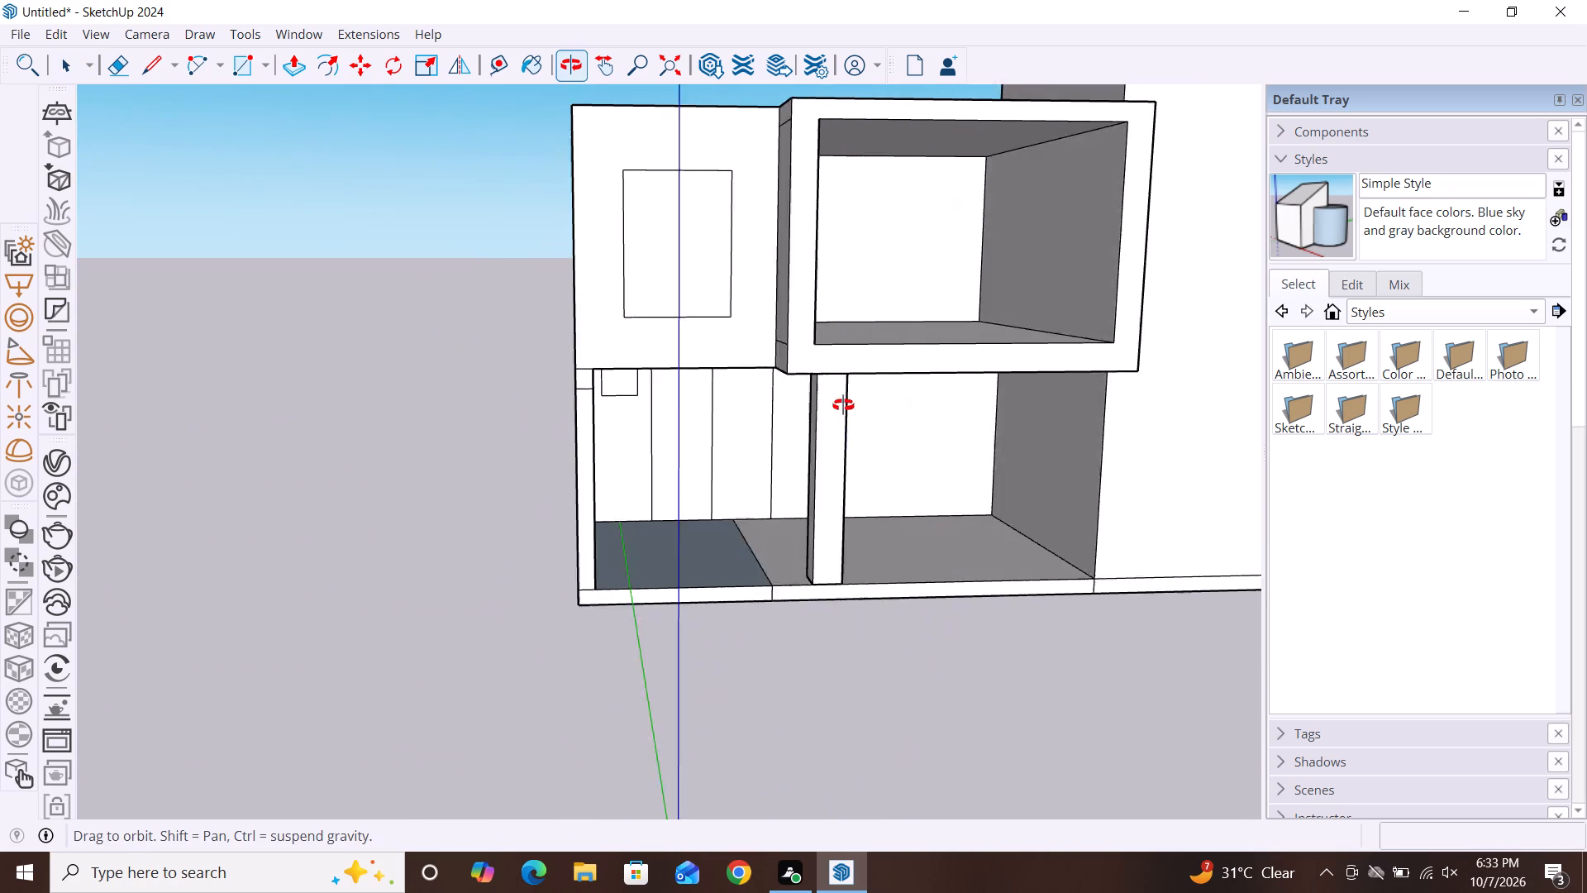
pyautogui.moveTo(843, 405); pyautogui.dragTo(793, 405, button='middle')
pyautogui.scroll(-6, 813, 308)
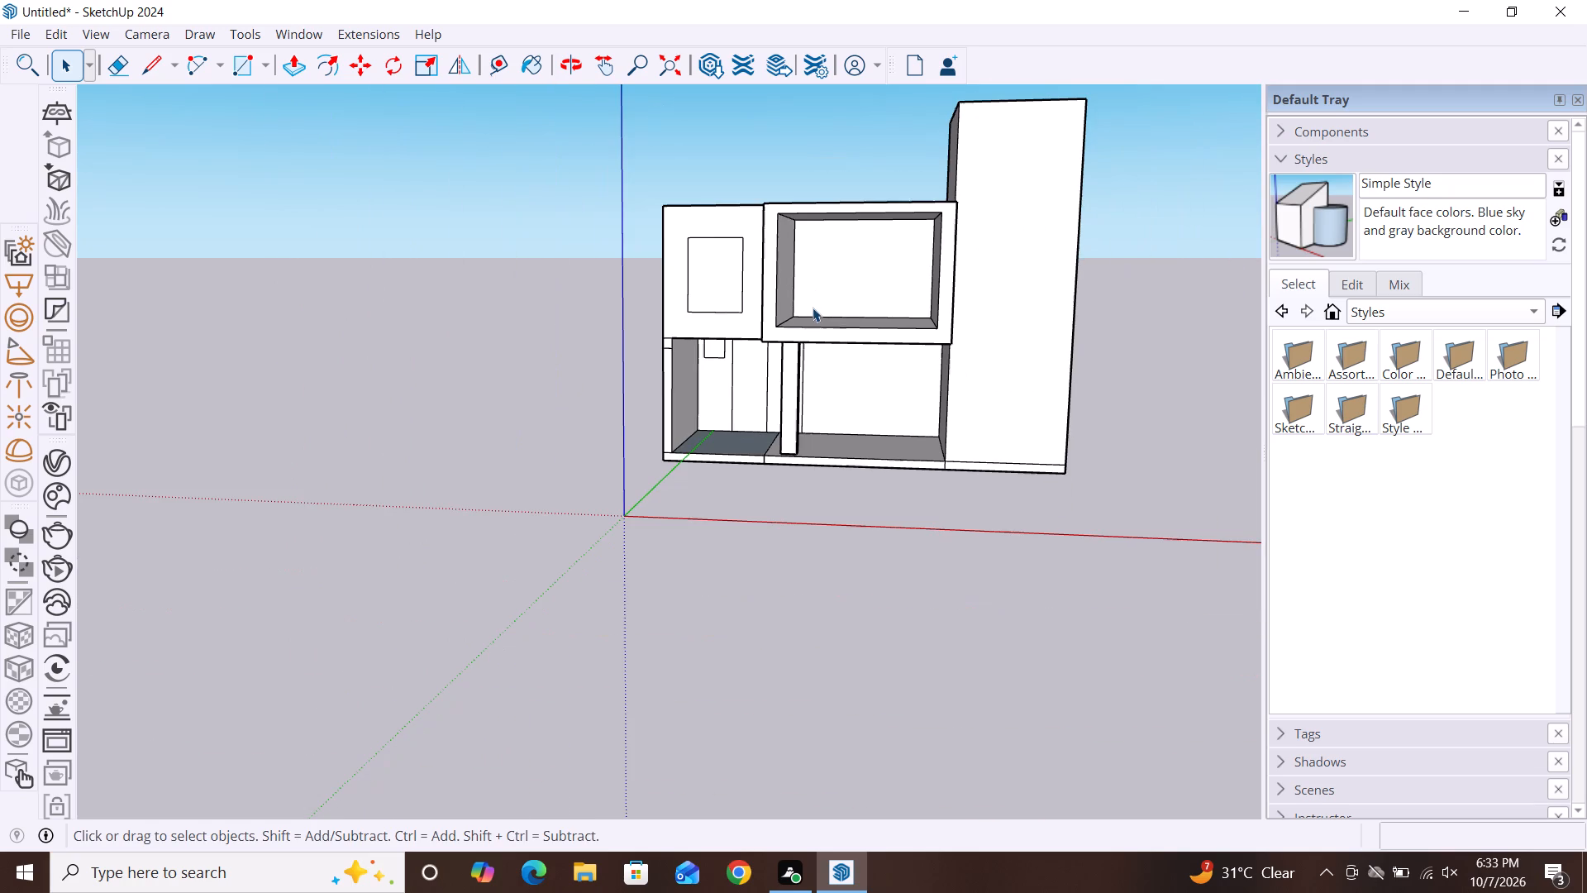
pyautogui.scroll(4, 834, 217)
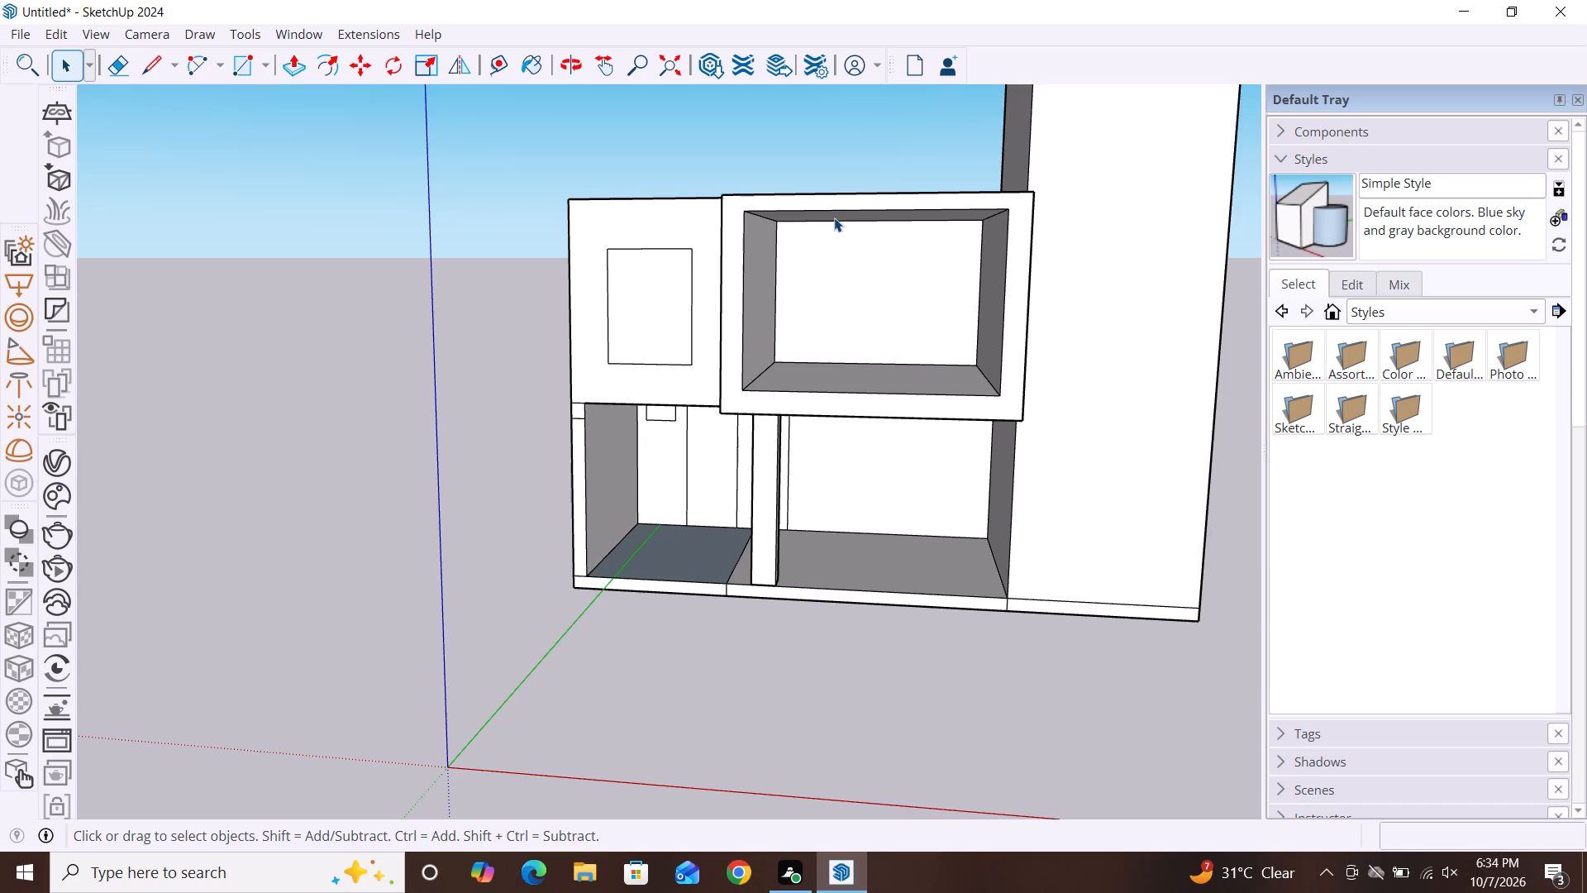
pyautogui.scroll(-4, 525, 268)
pyautogui.moveTo(854, 542); pyautogui.dragTo(886, 543, button='middle')
pyautogui.moveTo(782, 544); pyautogui.dragTo(878, 547, button='middle')
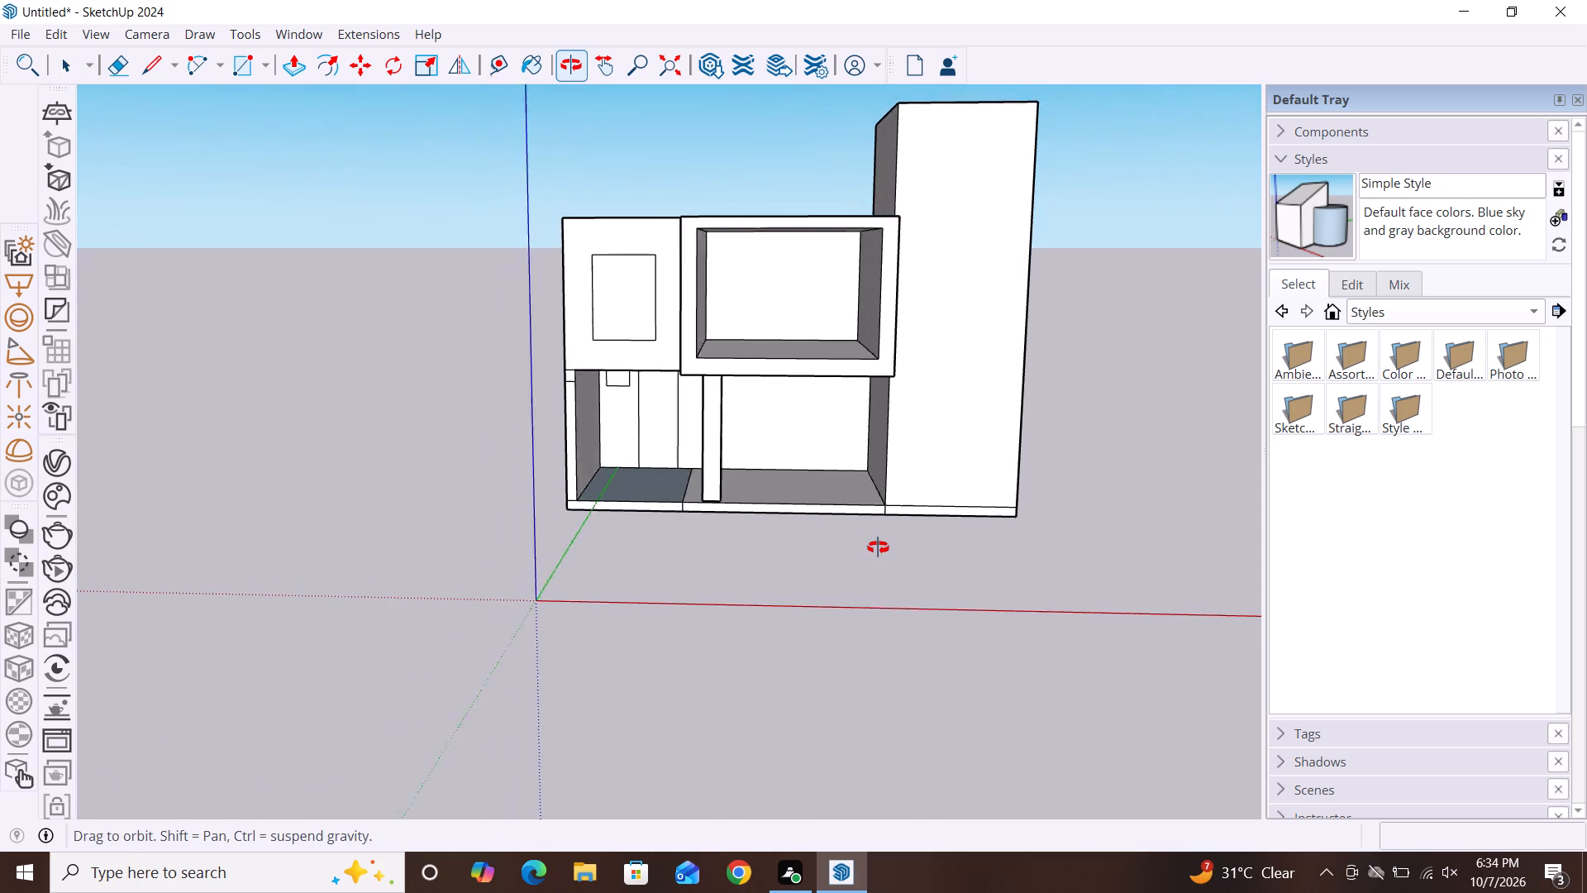
pyautogui.moveTo(878, 547); pyautogui.dragTo(804, 509, button='middle')
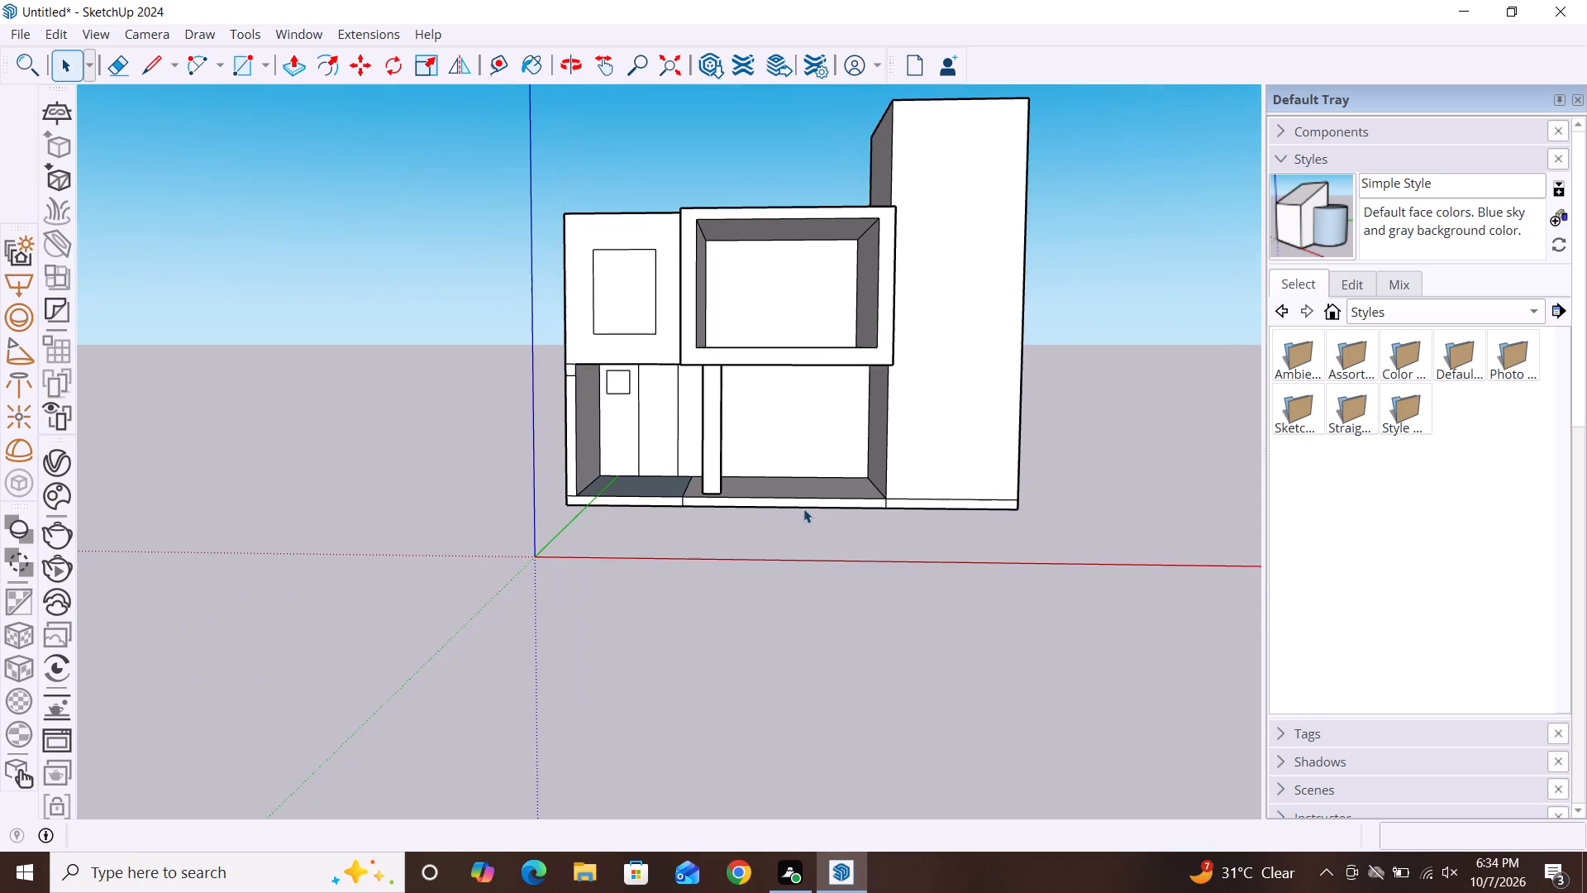
# Examine the lower recess close up from low and raised angles, including its panel lines, small square outline and ceiling.
pyautogui.scroll(3, 614, 375)
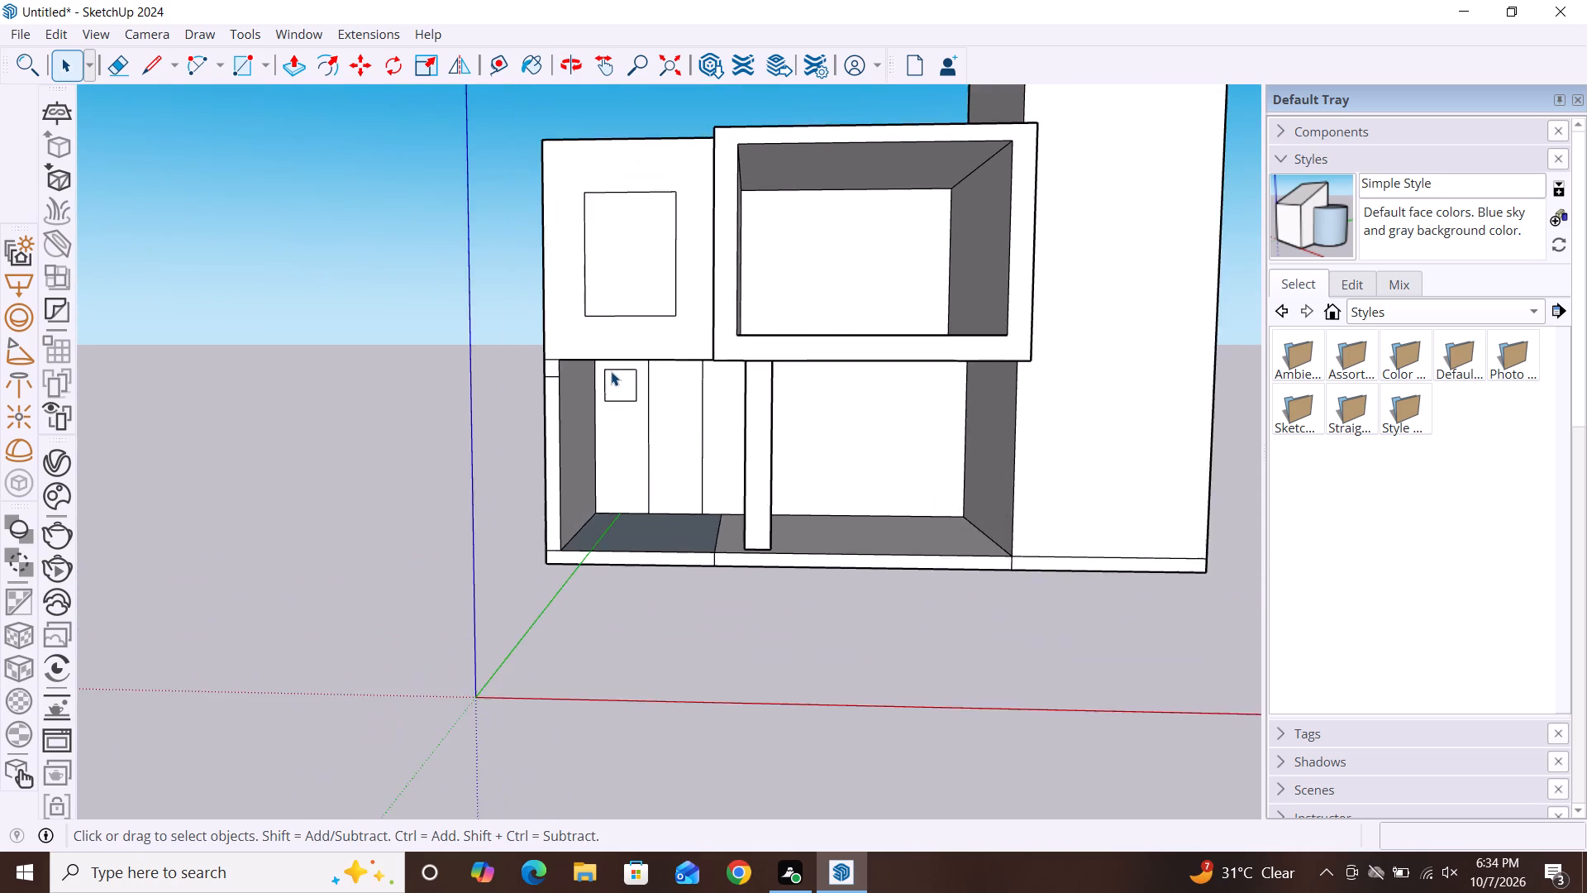
pyautogui.scroll(4, 611, 371)
pyautogui.moveTo(655, 437); pyautogui.dragTo(655, 375, button='middle')
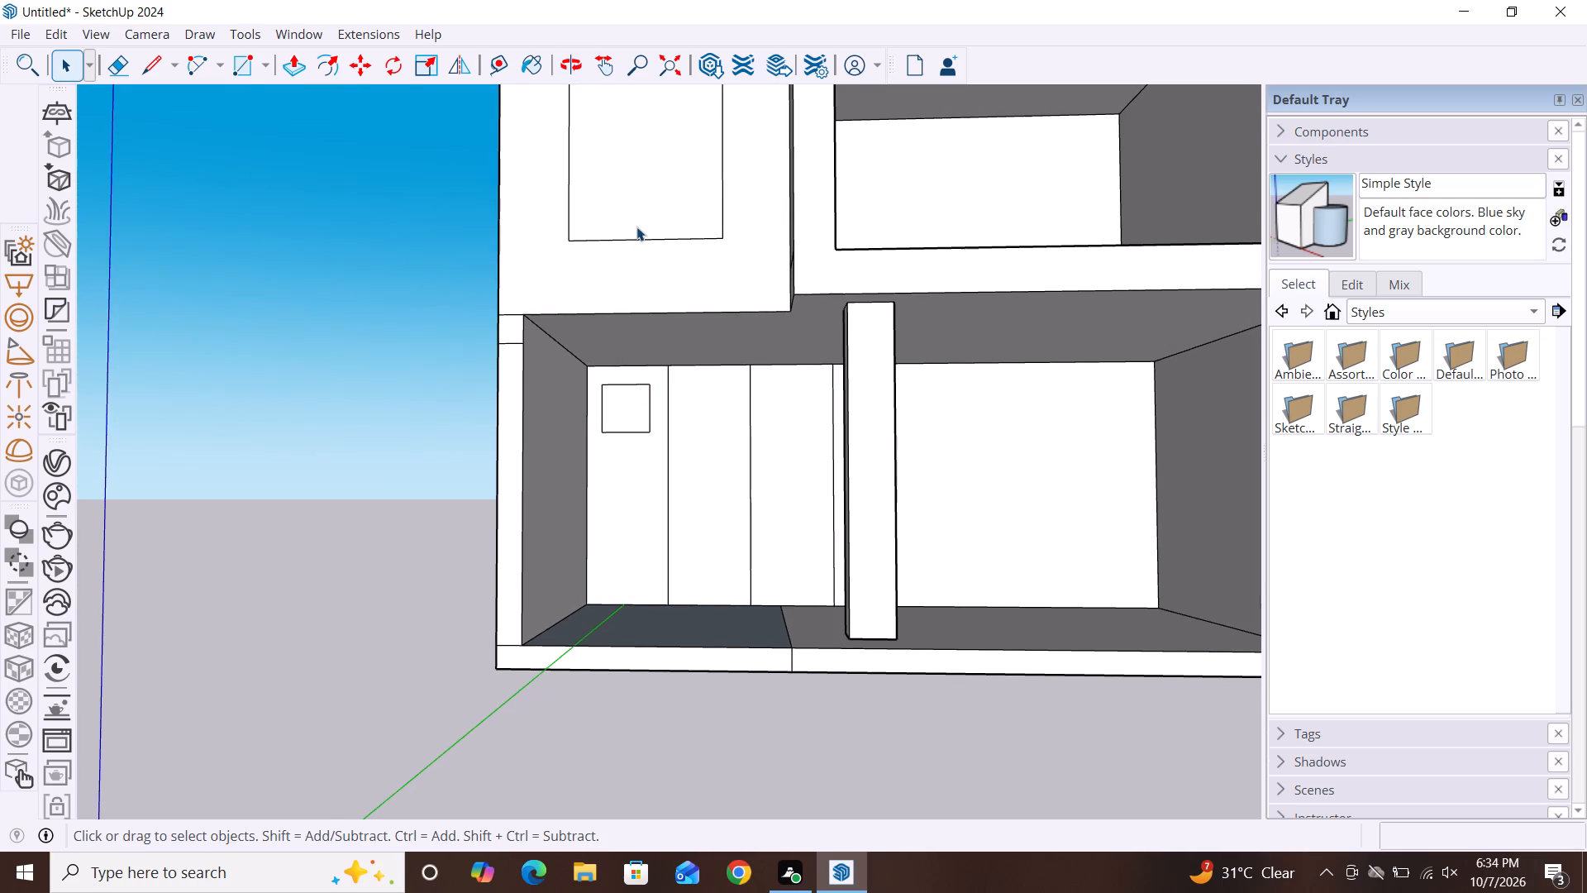
pyautogui.scroll(-4, 636, 227)
pyautogui.moveTo(899, 354); pyautogui.dragTo(899, 406, button='middle')
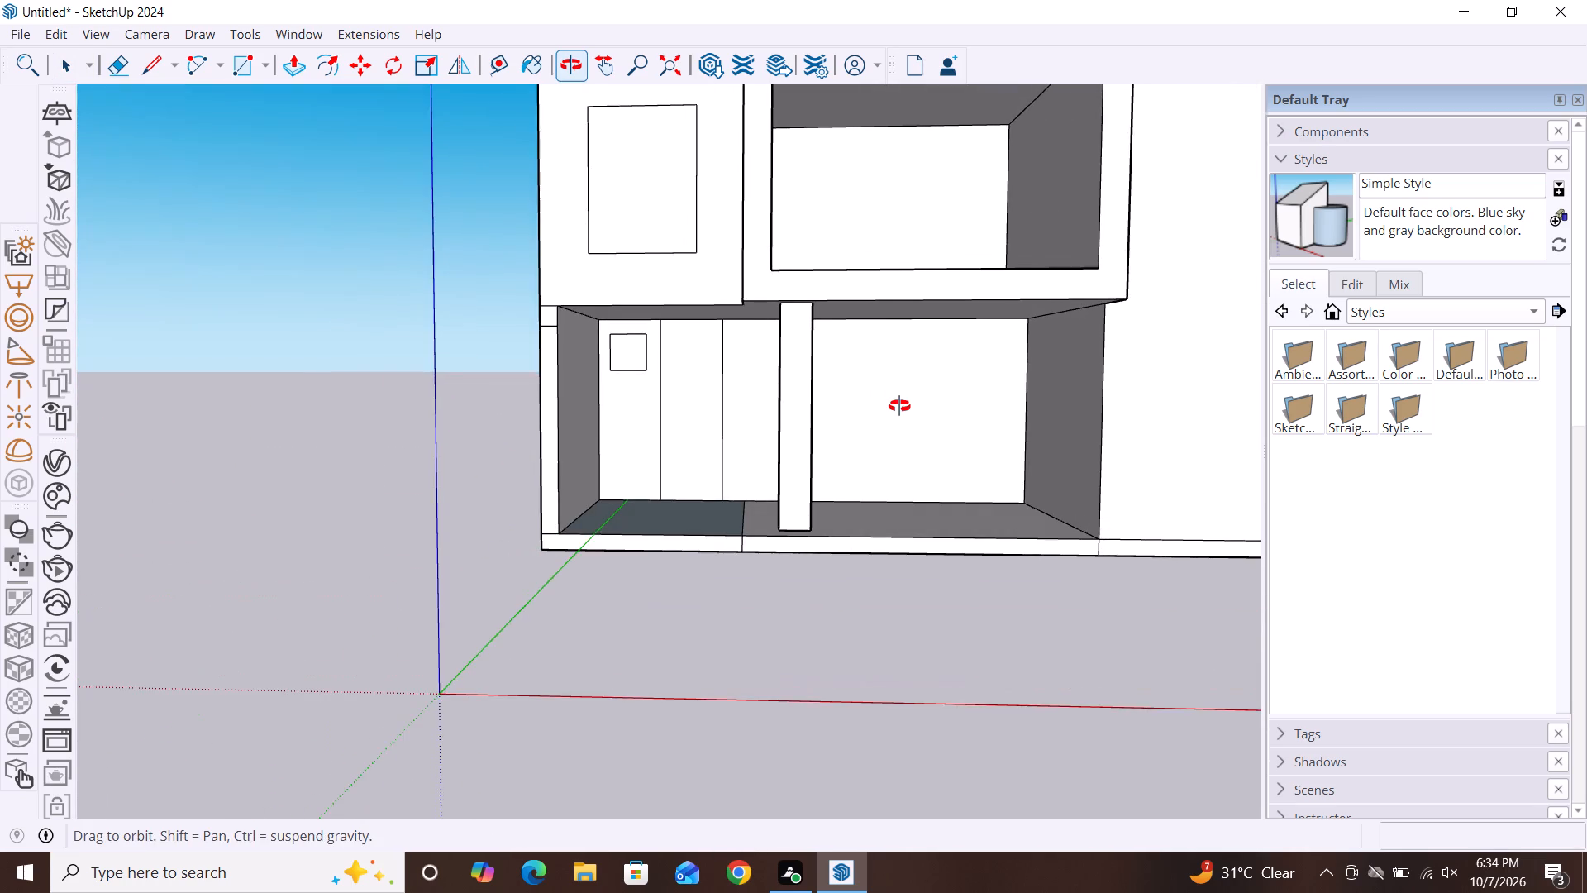
pyautogui.moveTo(899, 406); pyautogui.dragTo(902, 411, button='middle')
pyautogui.moveTo(902, 314); pyautogui.dragTo(903, 356, button='middle')
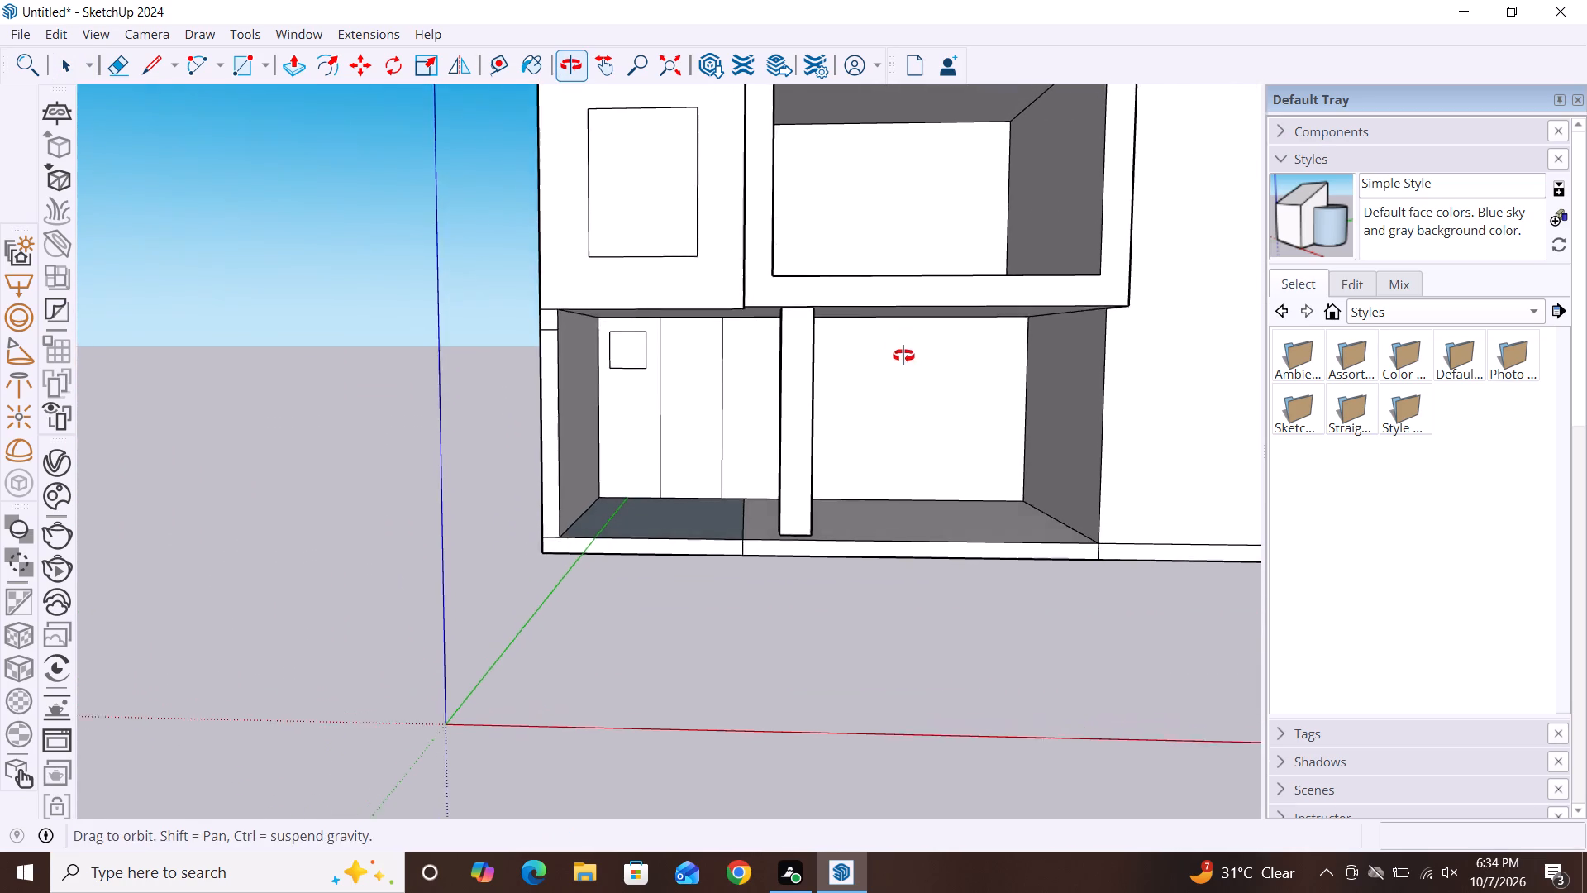
pyautogui.moveTo(903, 356); pyautogui.dragTo(908, 378, button='middle')
pyautogui.scroll(-6, 705, 270)
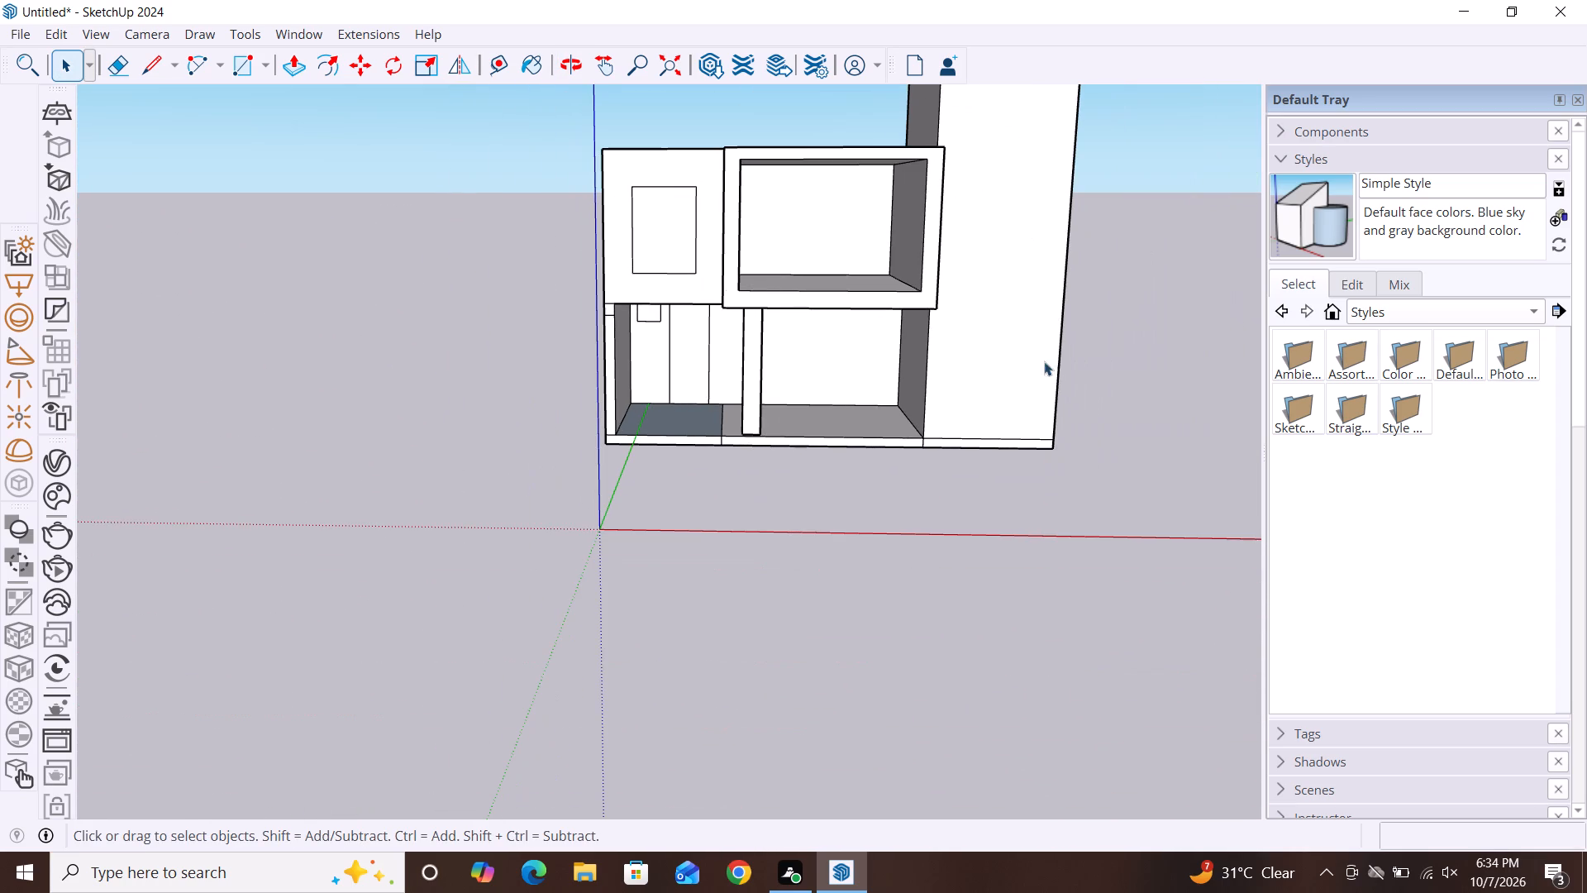
# Examine the small square outline on the recess's back wall, up close and in relation to the whole front.
pyautogui.moveTo(1148, 396); pyautogui.dragTo(1066, 373, button='middle')
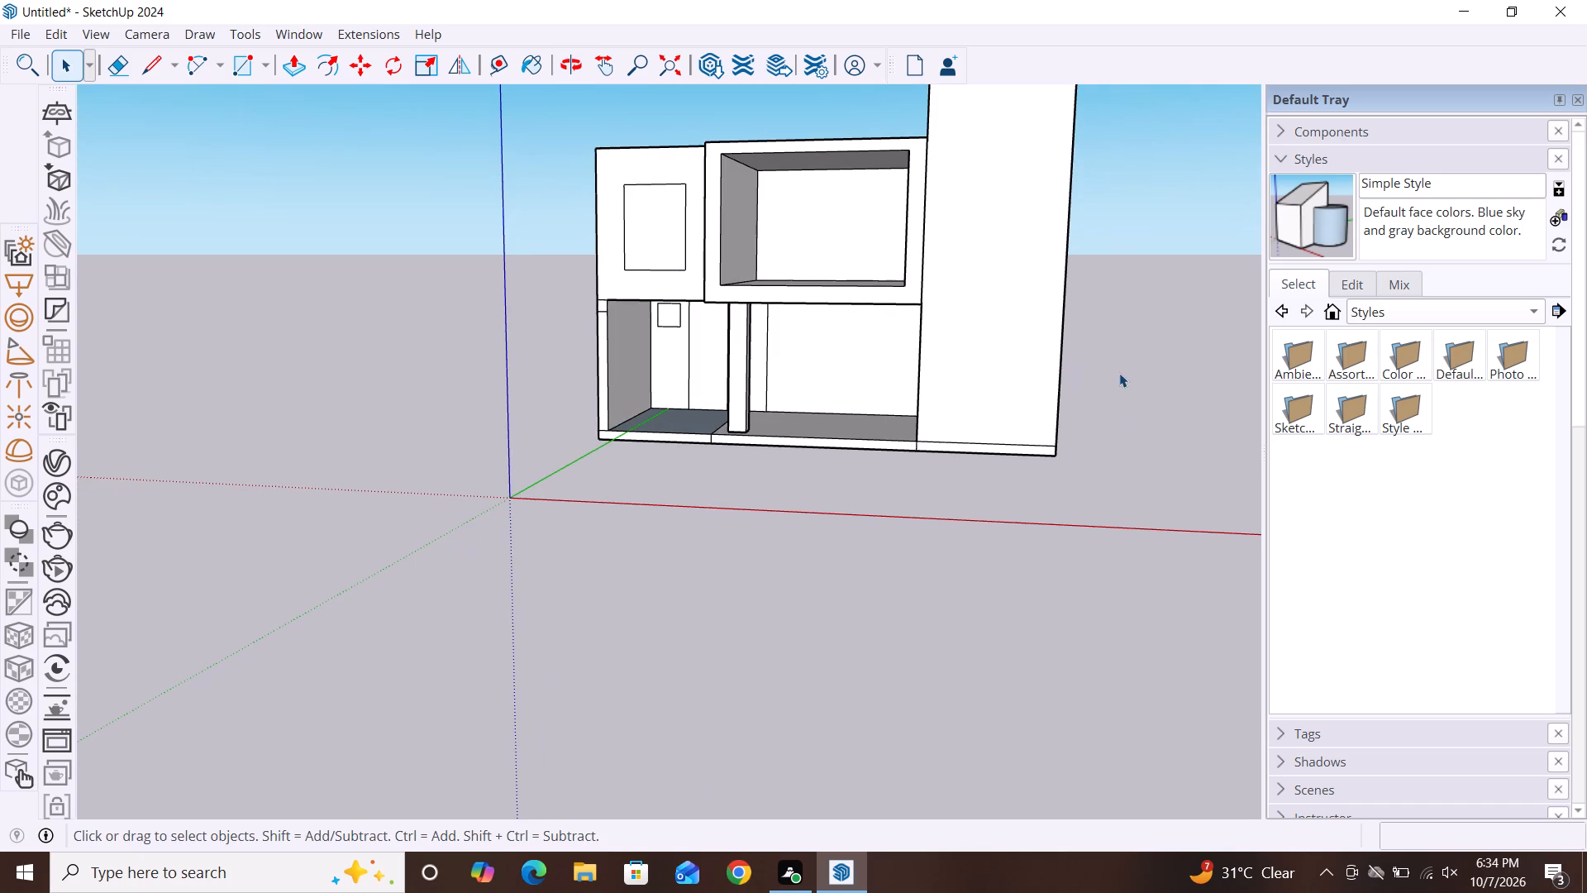
pyautogui.scroll(-2, 805, 384)
pyautogui.moveTo(849, 408); pyautogui.dragTo(913, 413, button='middle')
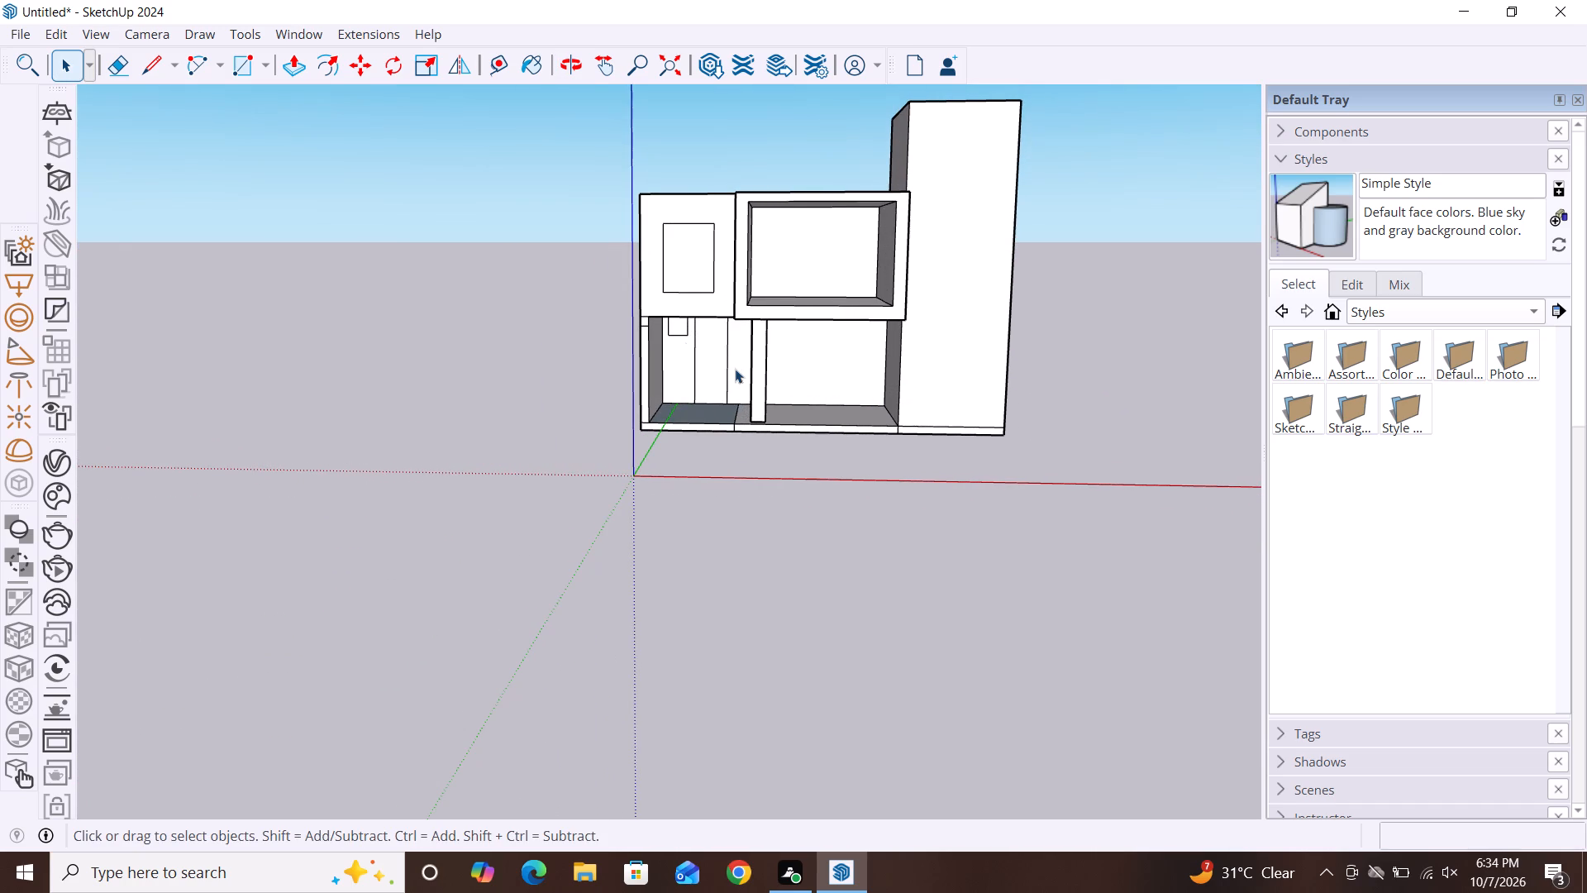
pyautogui.scroll(4, 674, 328)
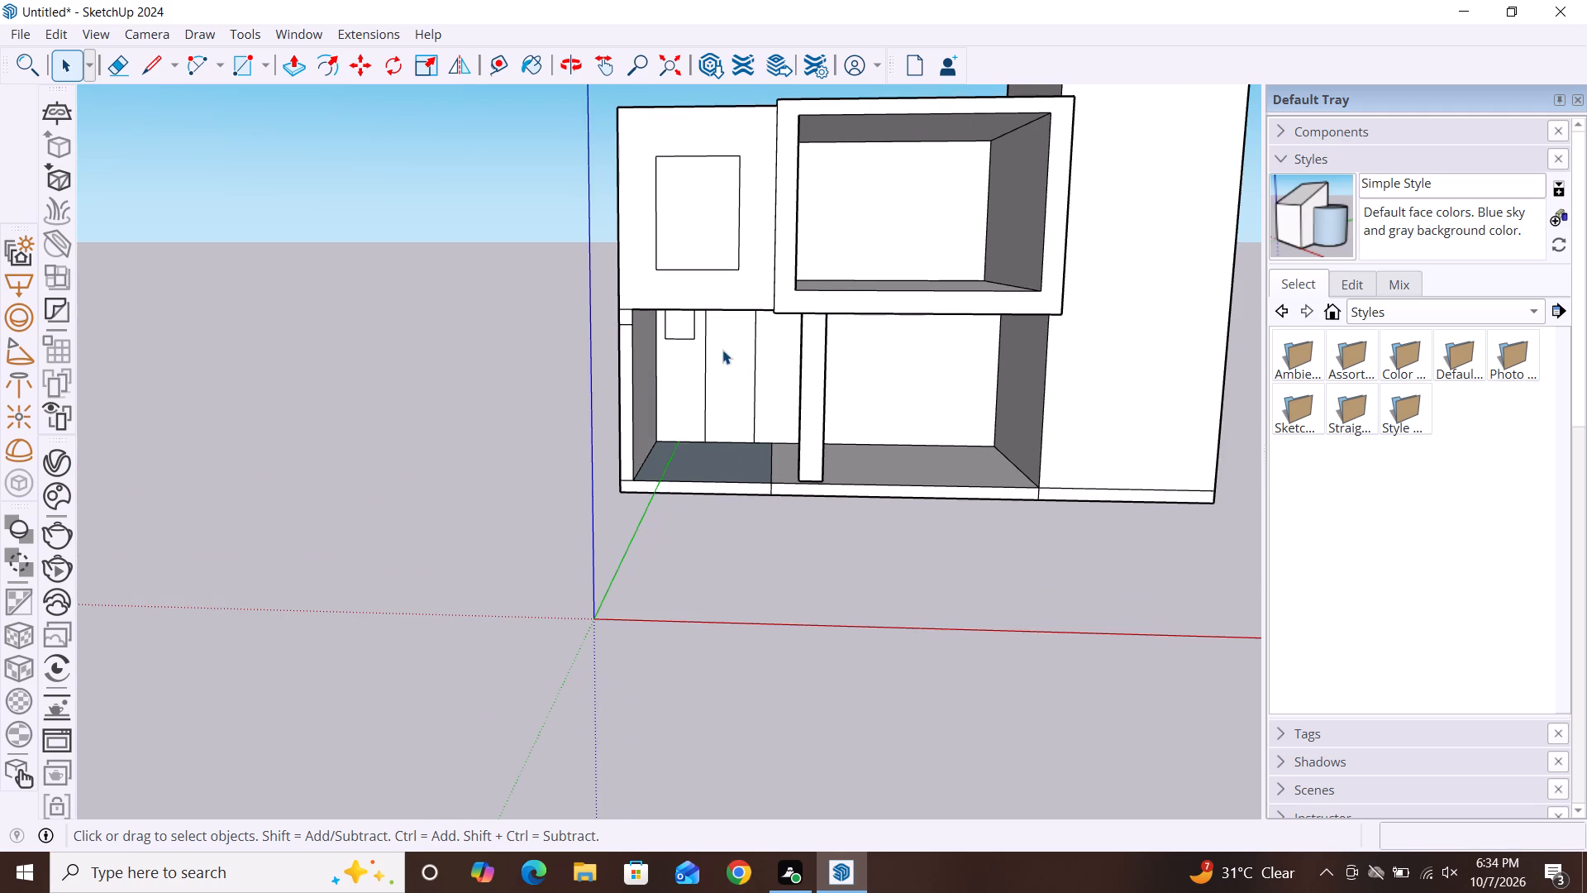
pyautogui.scroll(-2, 688, 335)
pyautogui.moveTo(822, 377); pyautogui.dragTo(821, 332, button='middle')
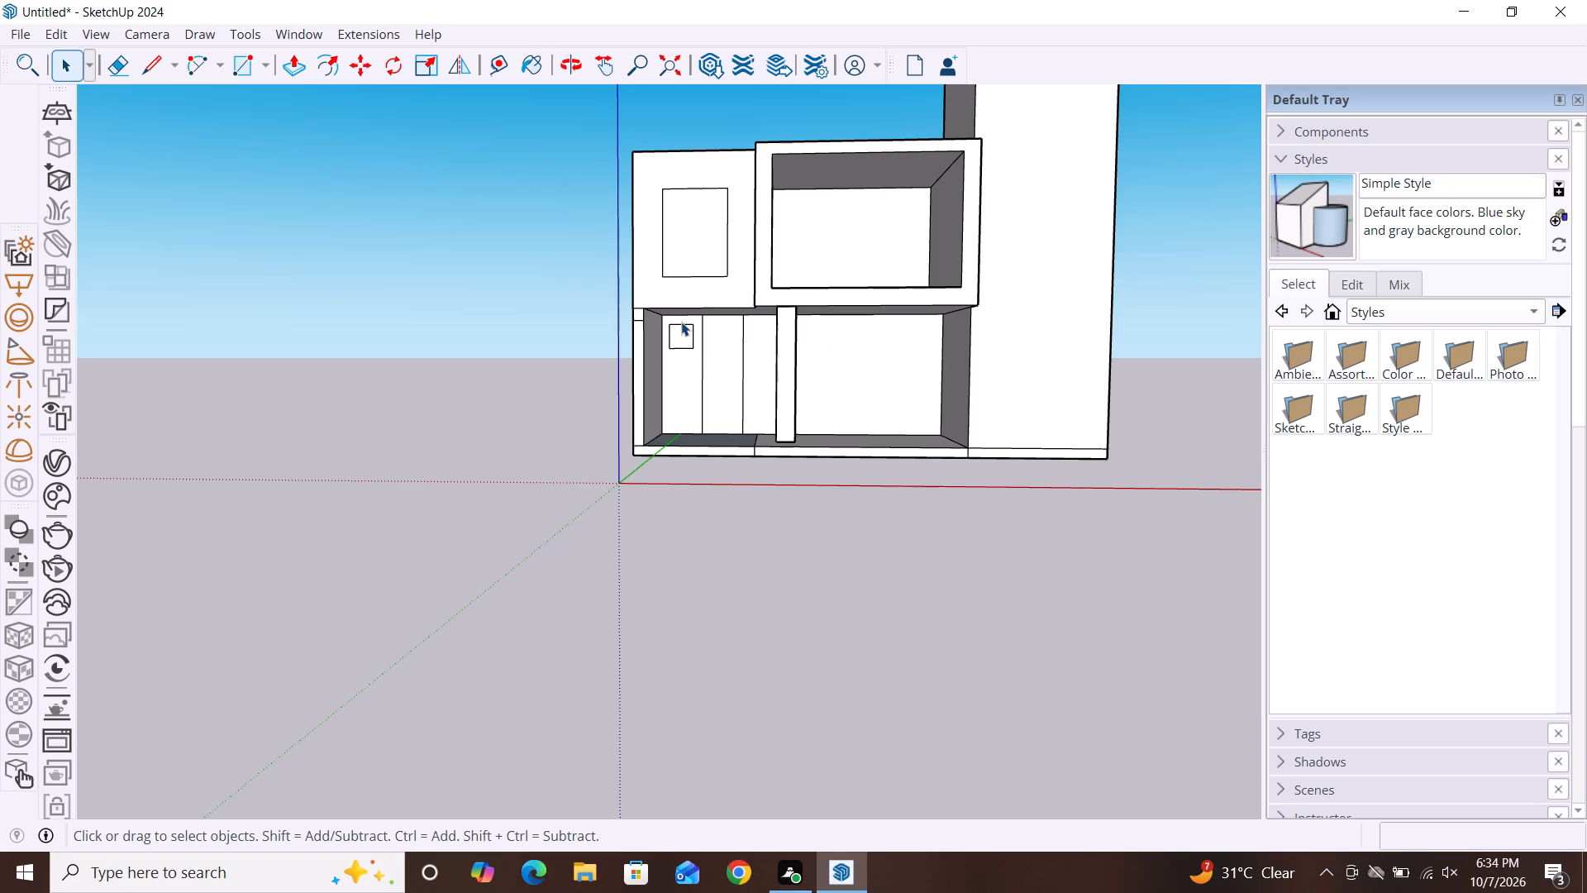
pyautogui.scroll(5, 681, 322)
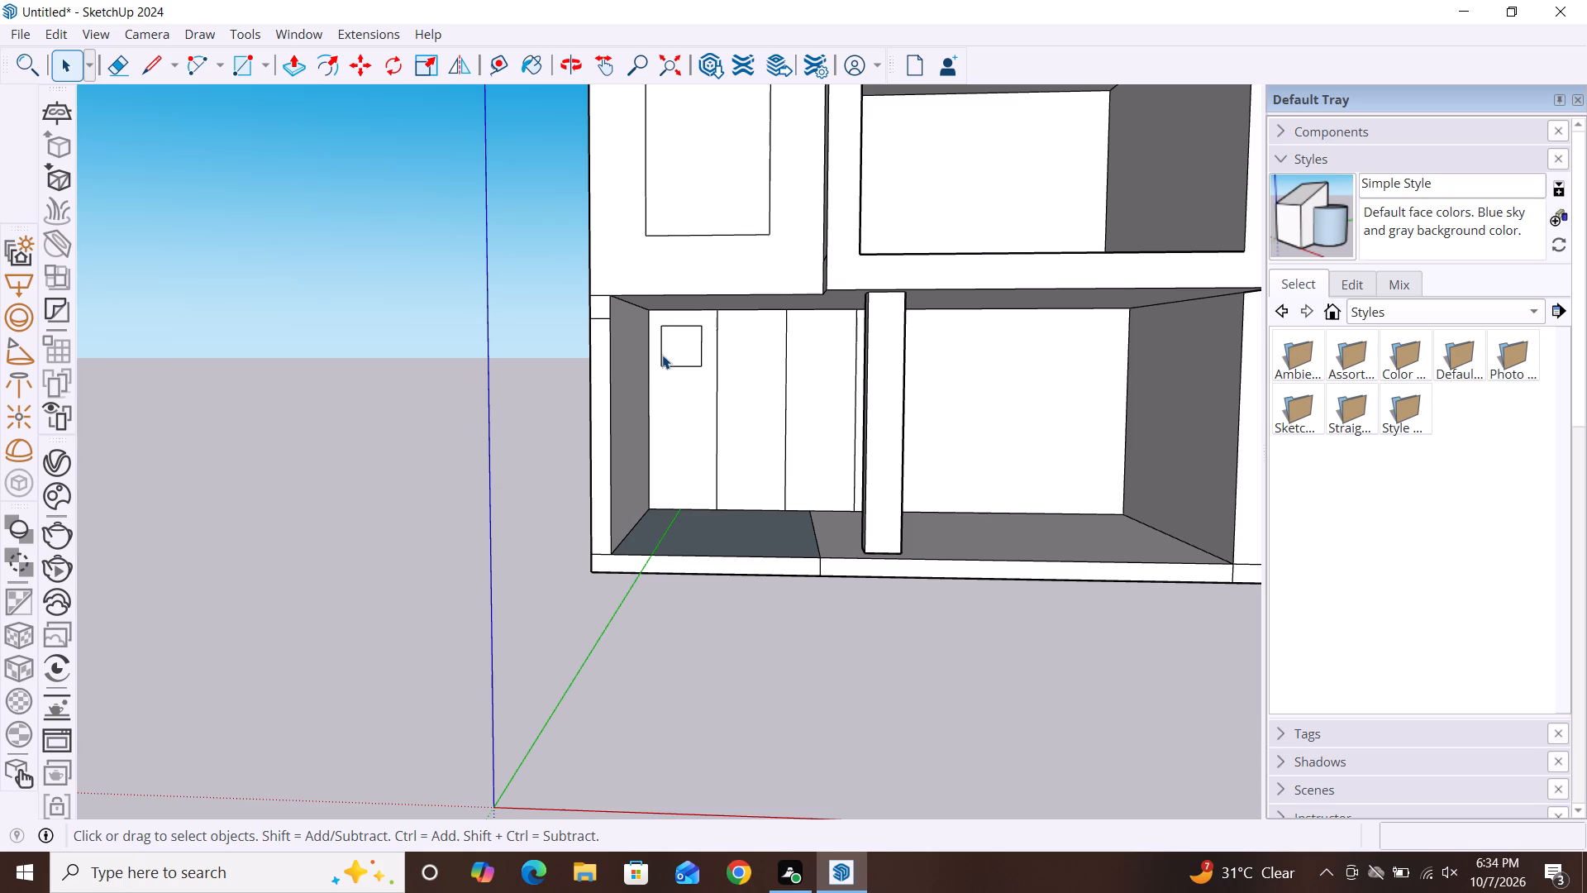
pyautogui.scroll(-3, 492, 307)
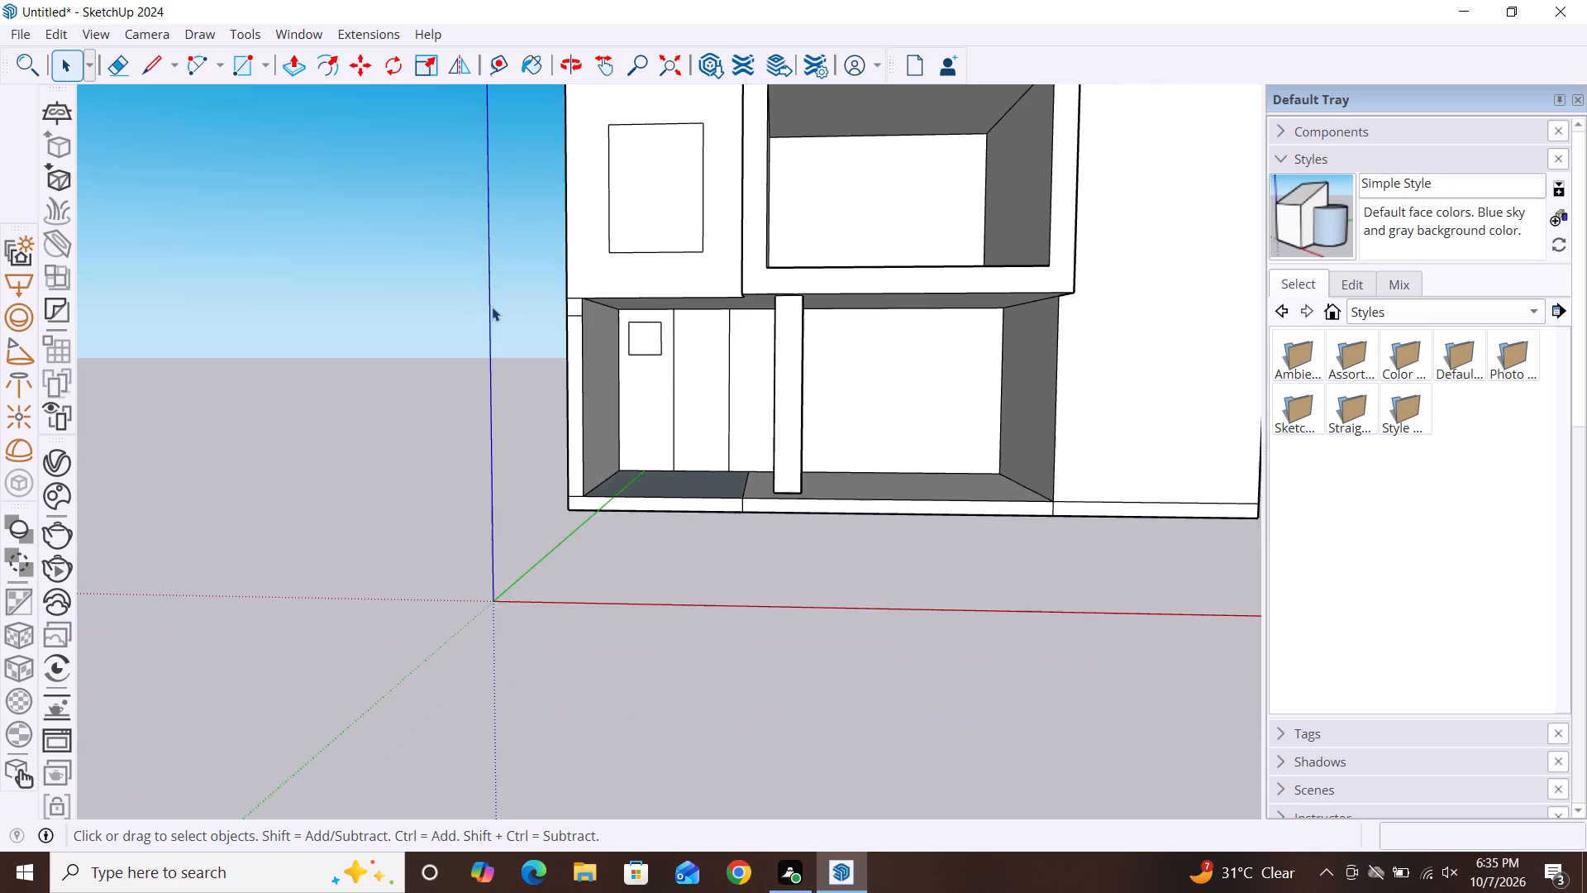
pyautogui.scroll(-2, 492, 307)
pyautogui.moveTo(853, 378); pyautogui.dragTo(884, 455, button='middle')
pyautogui.scroll(-2, 860, 364)
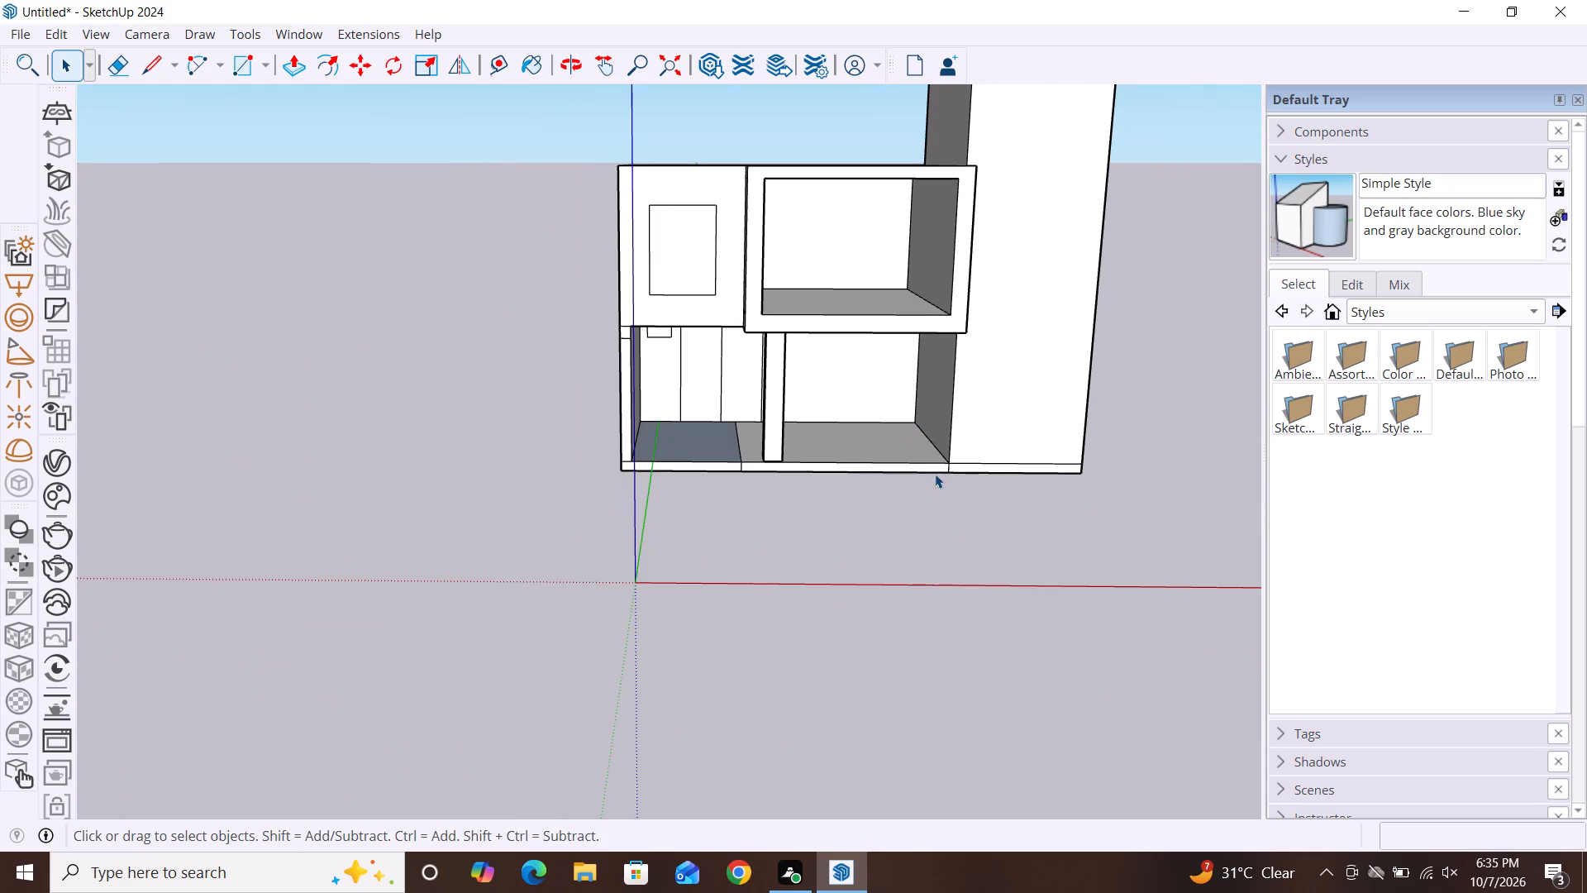
pyautogui.moveTo(935, 474); pyautogui.dragTo(871, 411, button='middle')
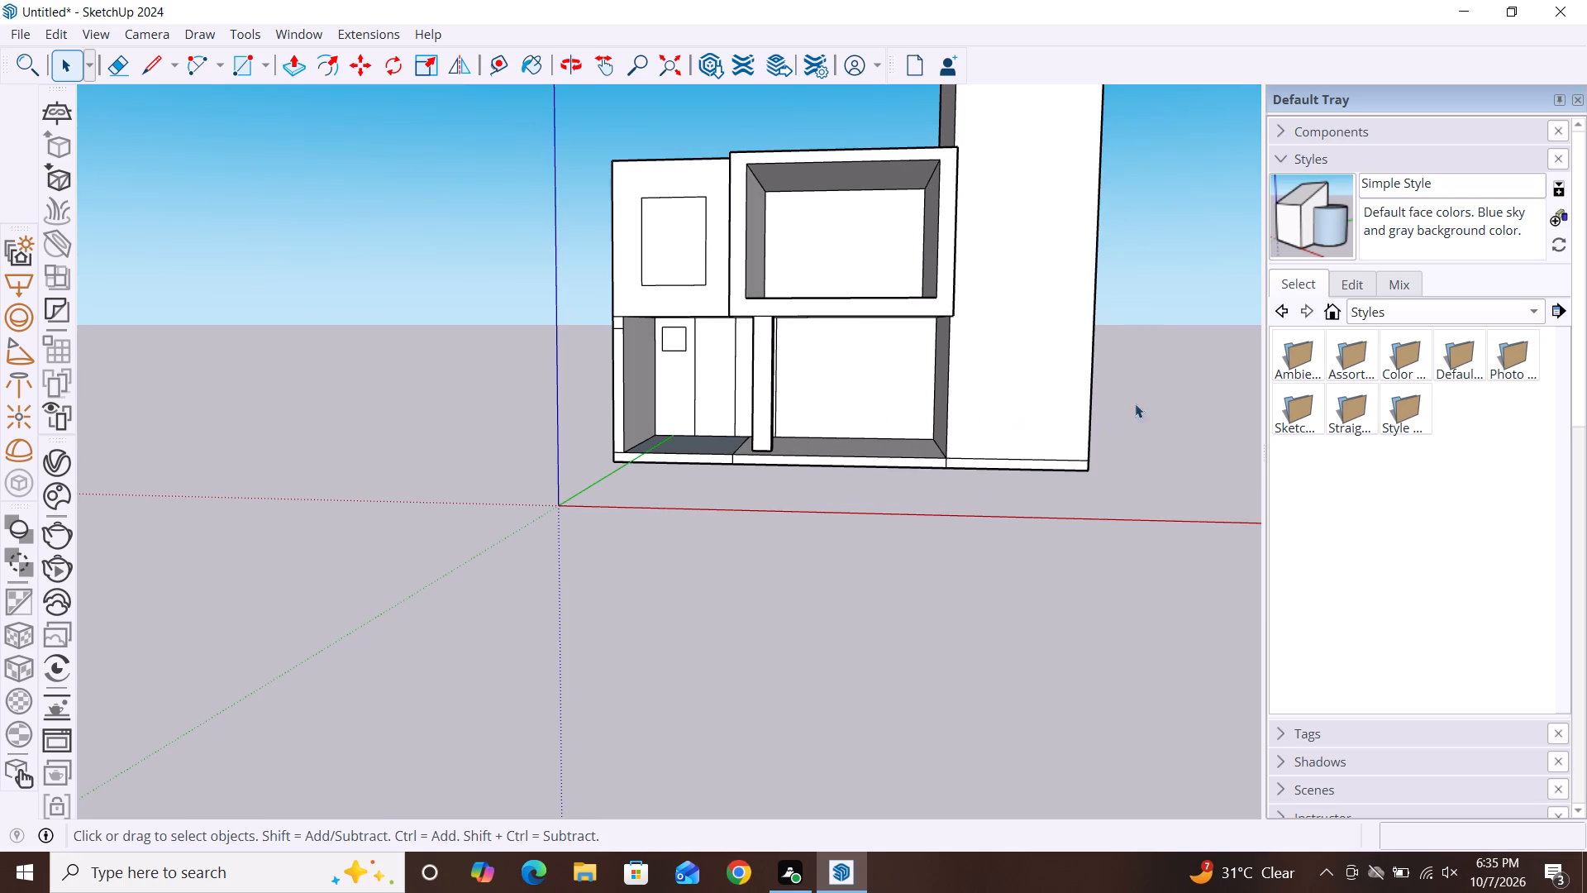
pyautogui.scroll(-2, 1198, 403)
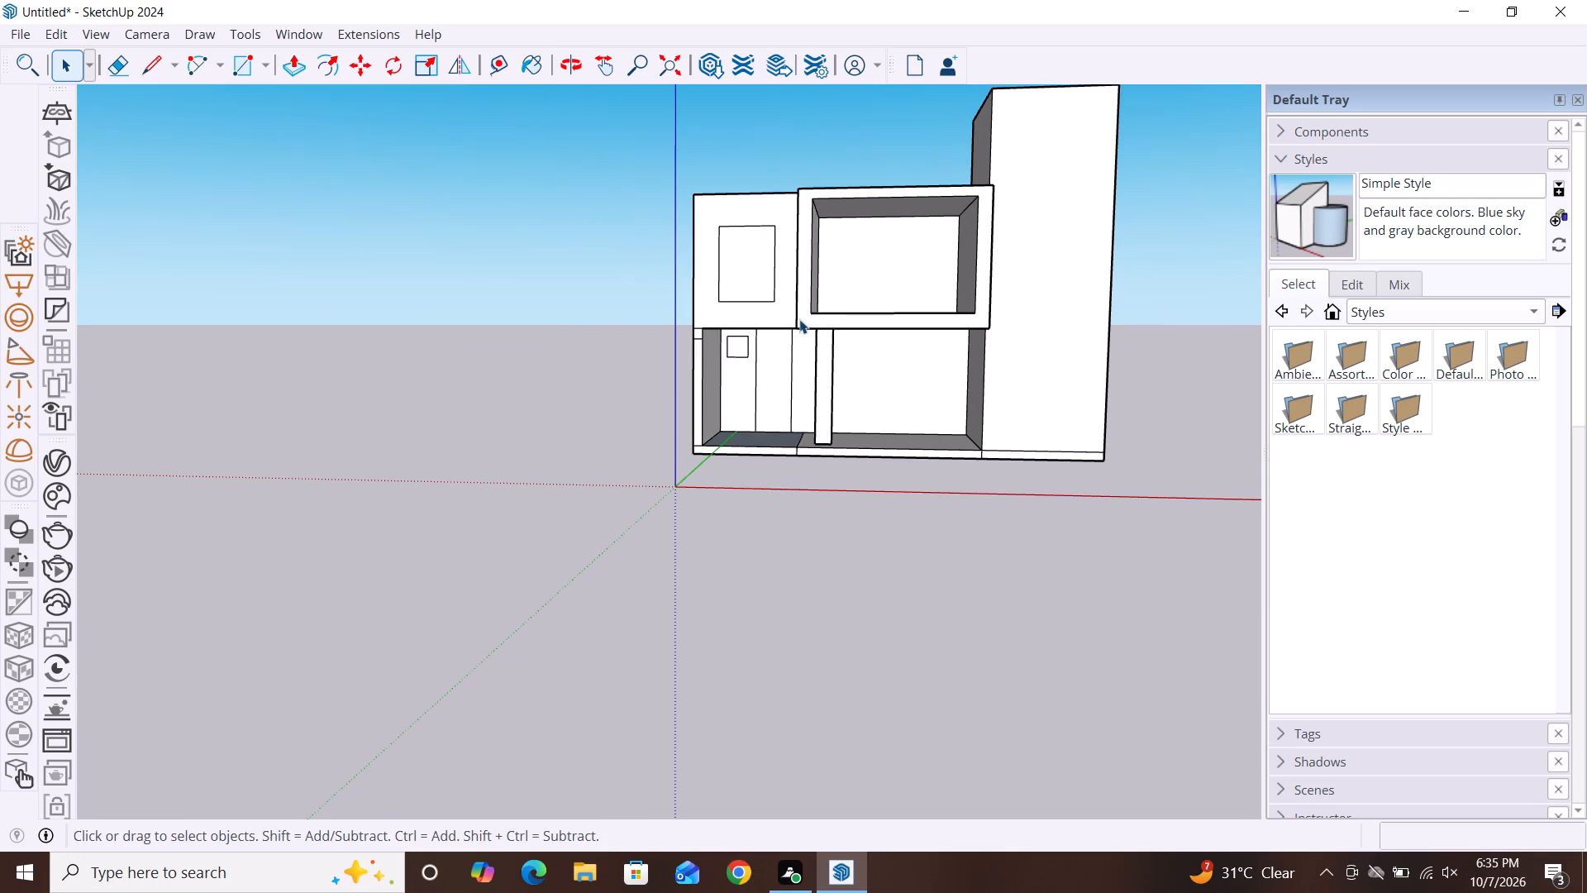
pyautogui.moveTo(832, 345); pyautogui.dragTo(898, 361, button='middle')
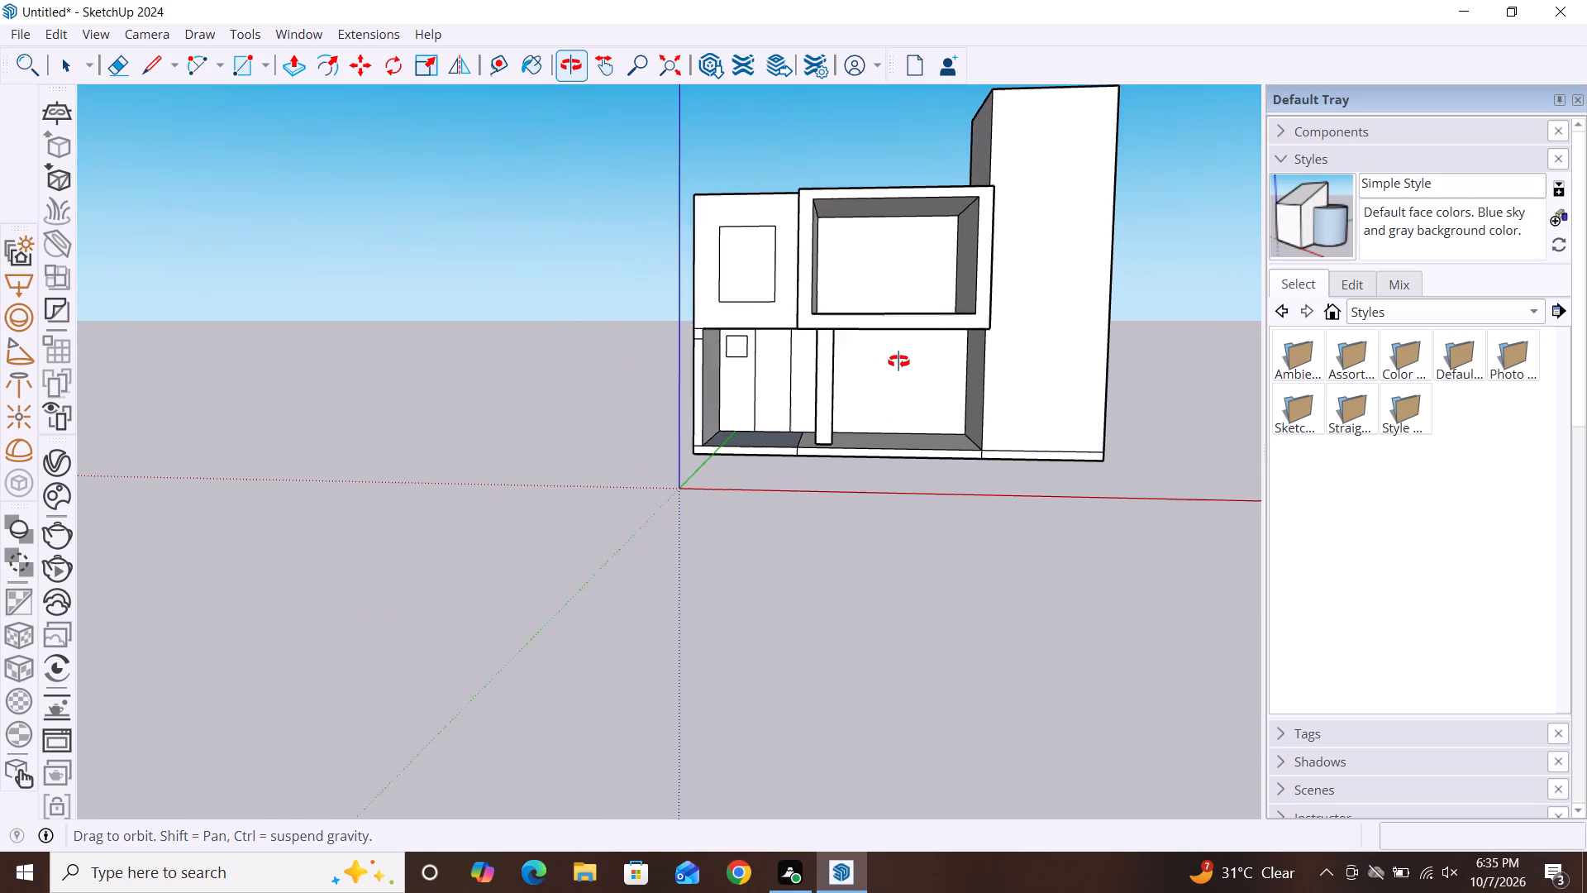
# Examine the front elevation near and far, comparing the lower recess with the projecting upper frame at low and raised angles.
pyautogui.moveTo(898, 361); pyautogui.dragTo(909, 364, button='middle')
pyautogui.moveTo(879, 330); pyautogui.dragTo(816, 340, button='middle')
pyautogui.scroll(8, 818, 327)
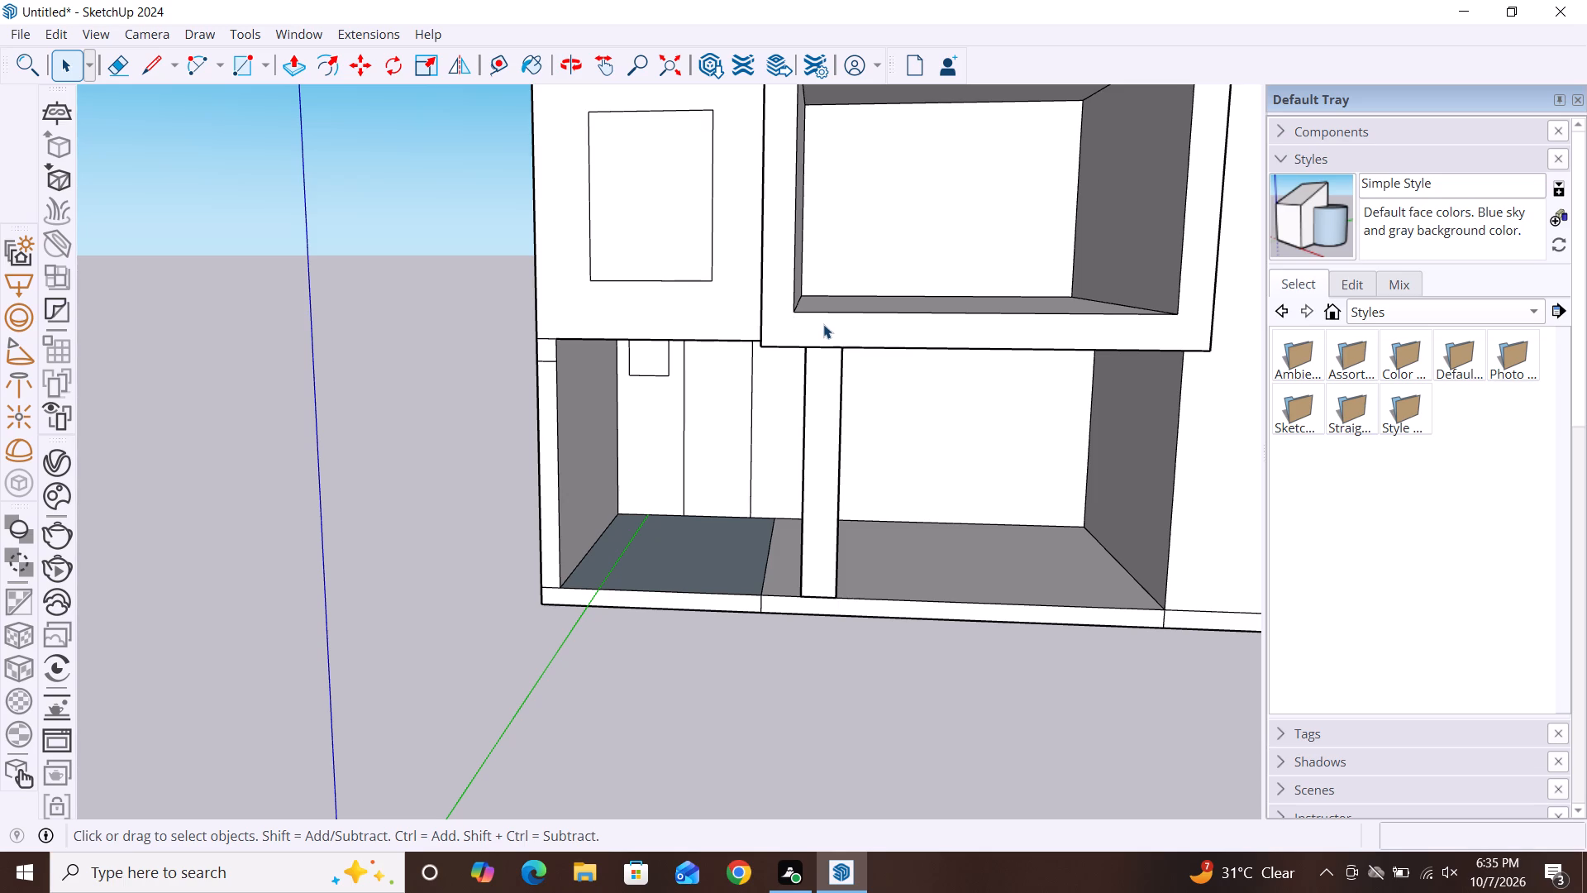
pyautogui.scroll(-3, 799, 276)
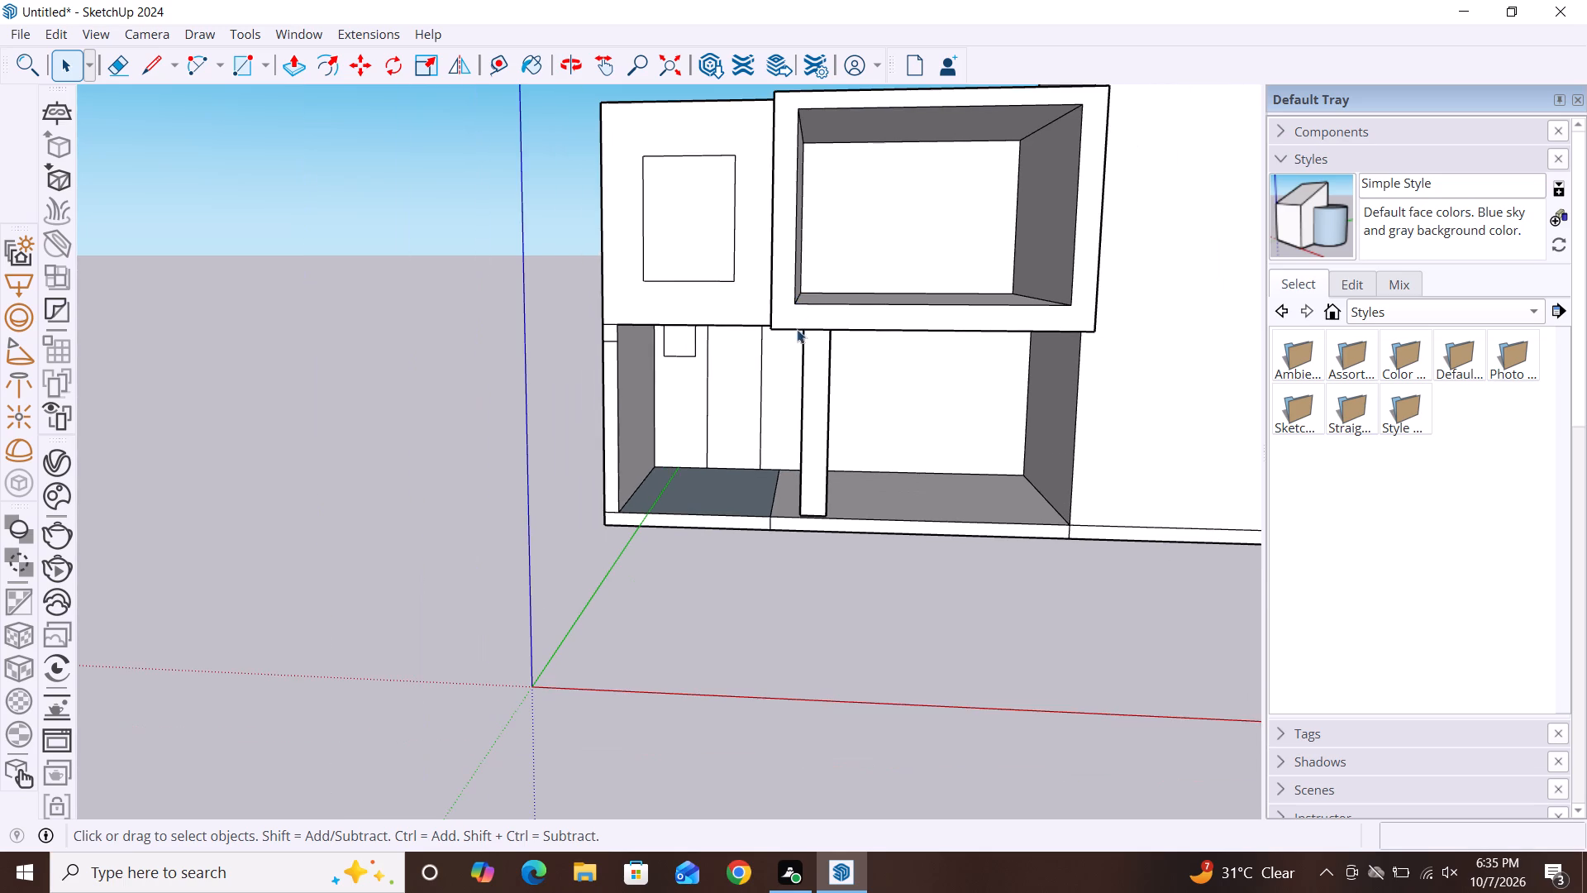
pyautogui.scroll(-2, 803, 341)
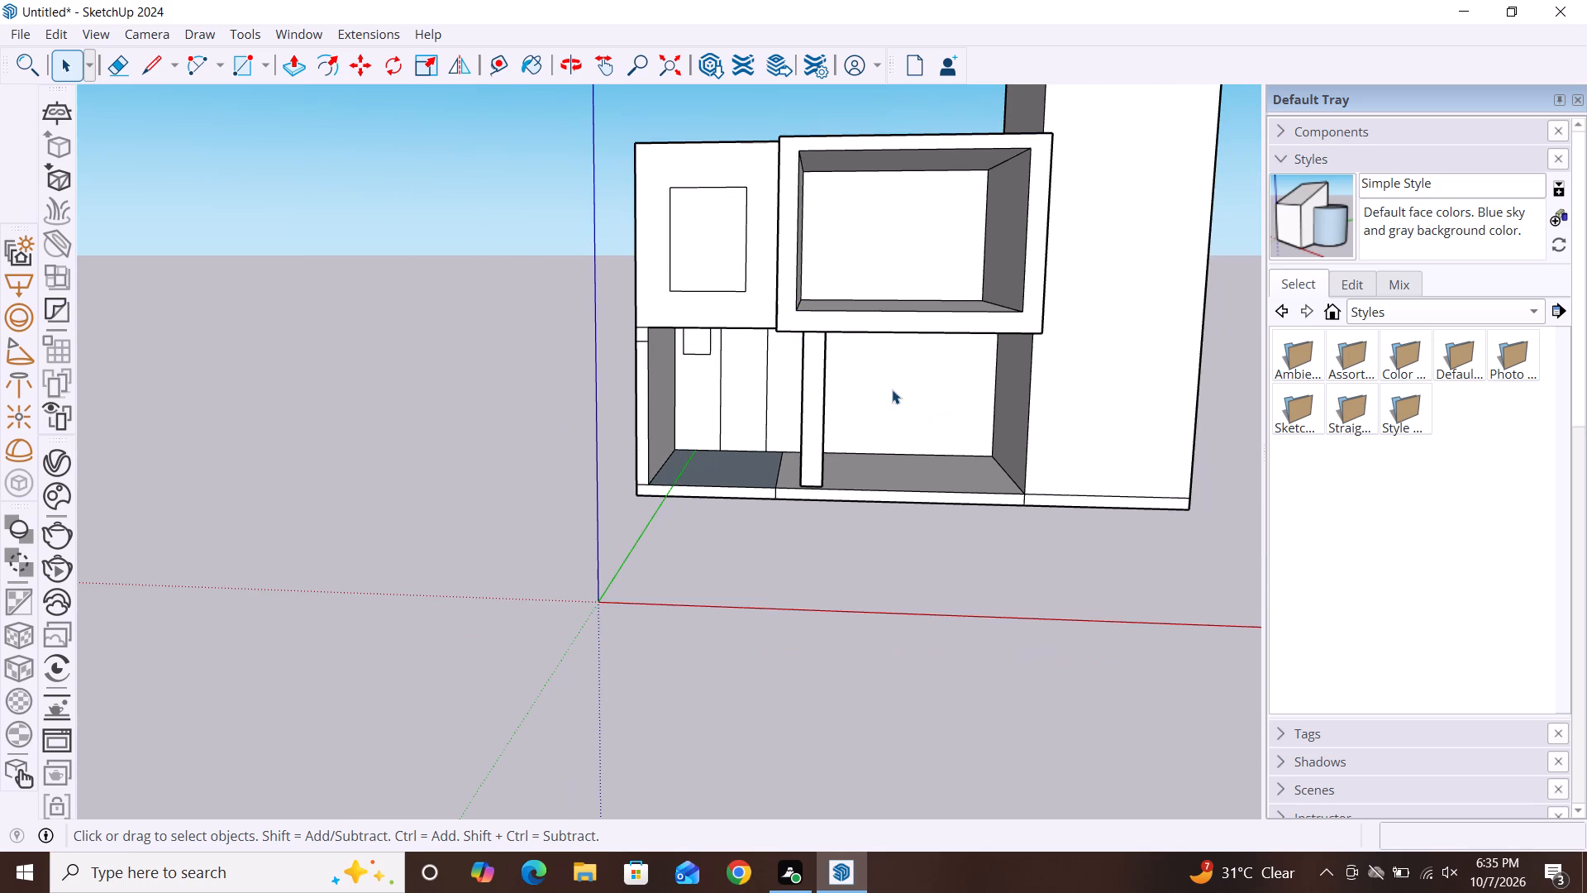
pyautogui.moveTo(892, 389); pyautogui.dragTo(917, 300, button='middle')
pyautogui.moveTo(927, 341); pyautogui.dragTo(927, 381, button='middle')
pyautogui.scroll(-1, 925, 397)
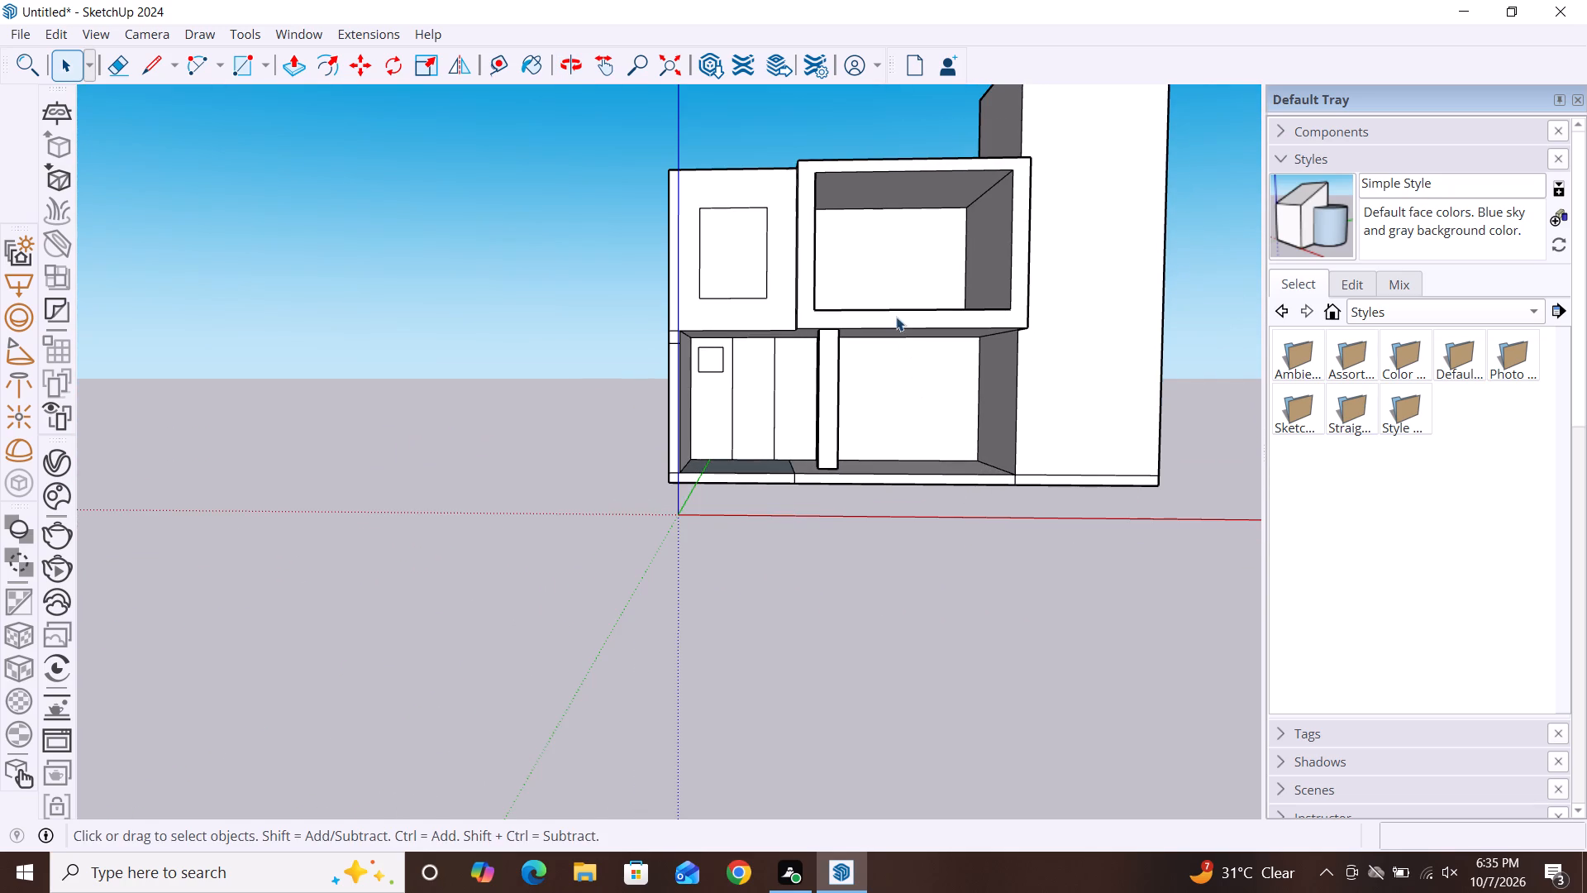
pyautogui.moveTo(857, 301); pyautogui.dragTo(851, 354, button='middle')
pyautogui.scroll(4, 859, 297)
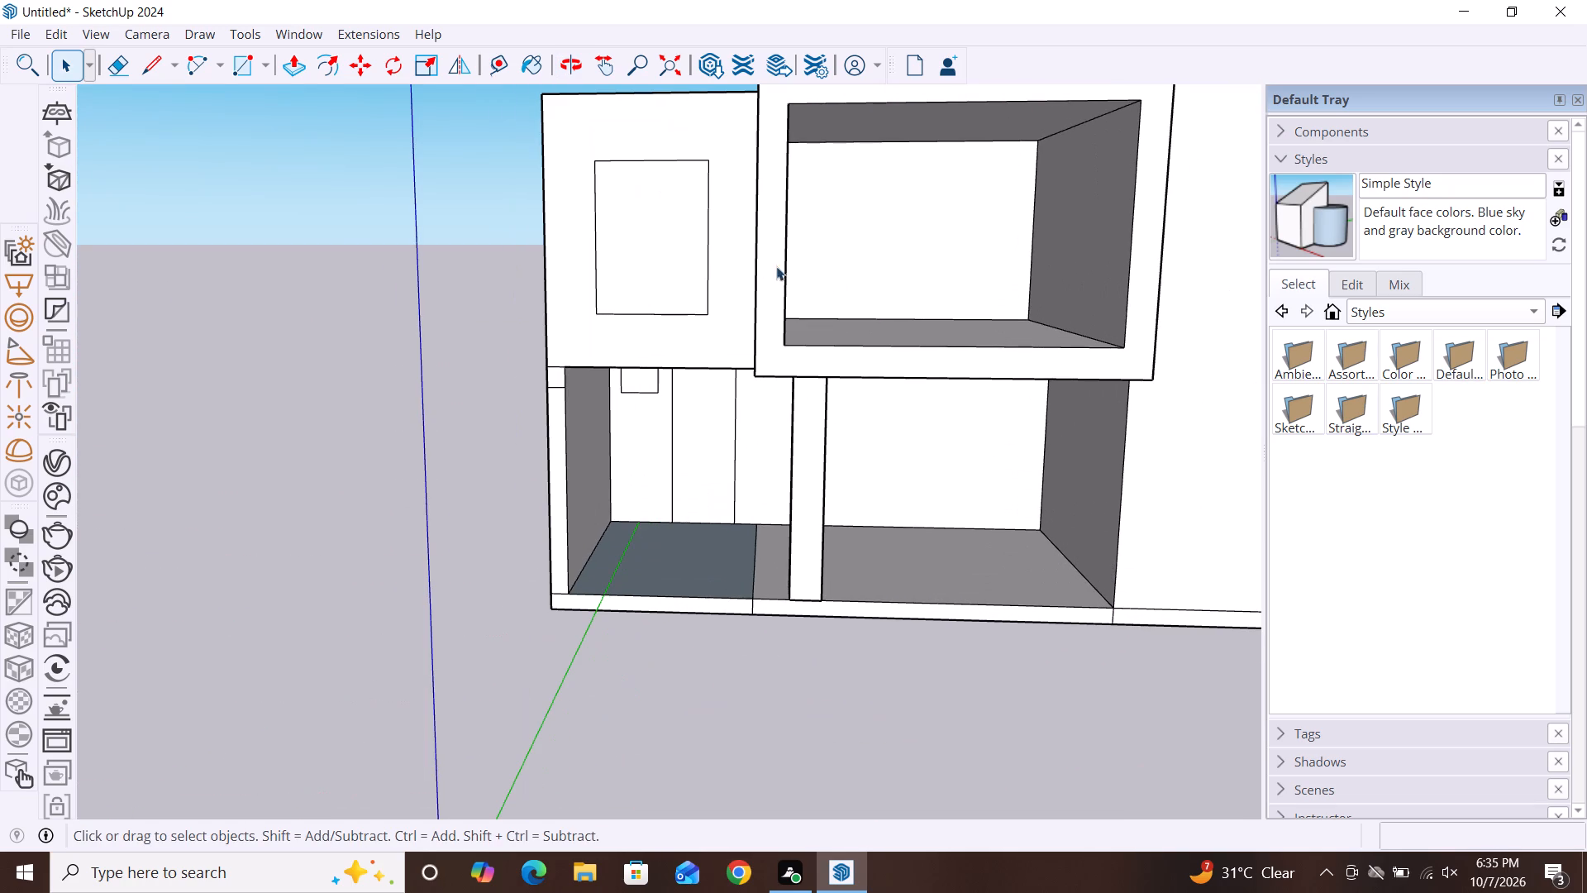
pyautogui.scroll(-3, 708, 236)
pyautogui.scroll(3, 908, 270)
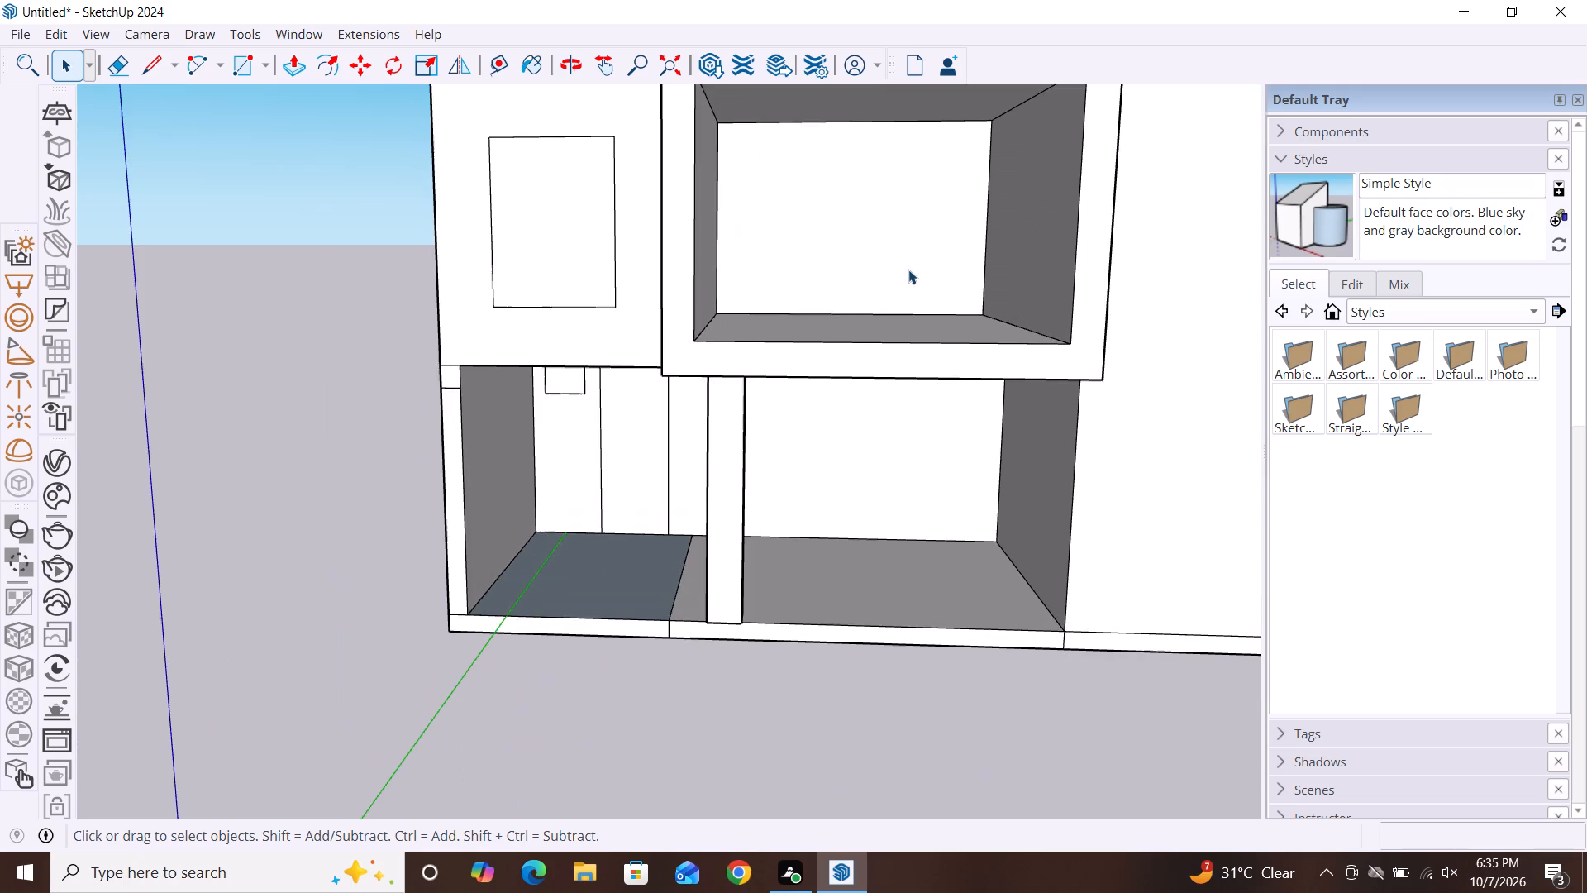
pyautogui.scroll(-4, 784, 240)
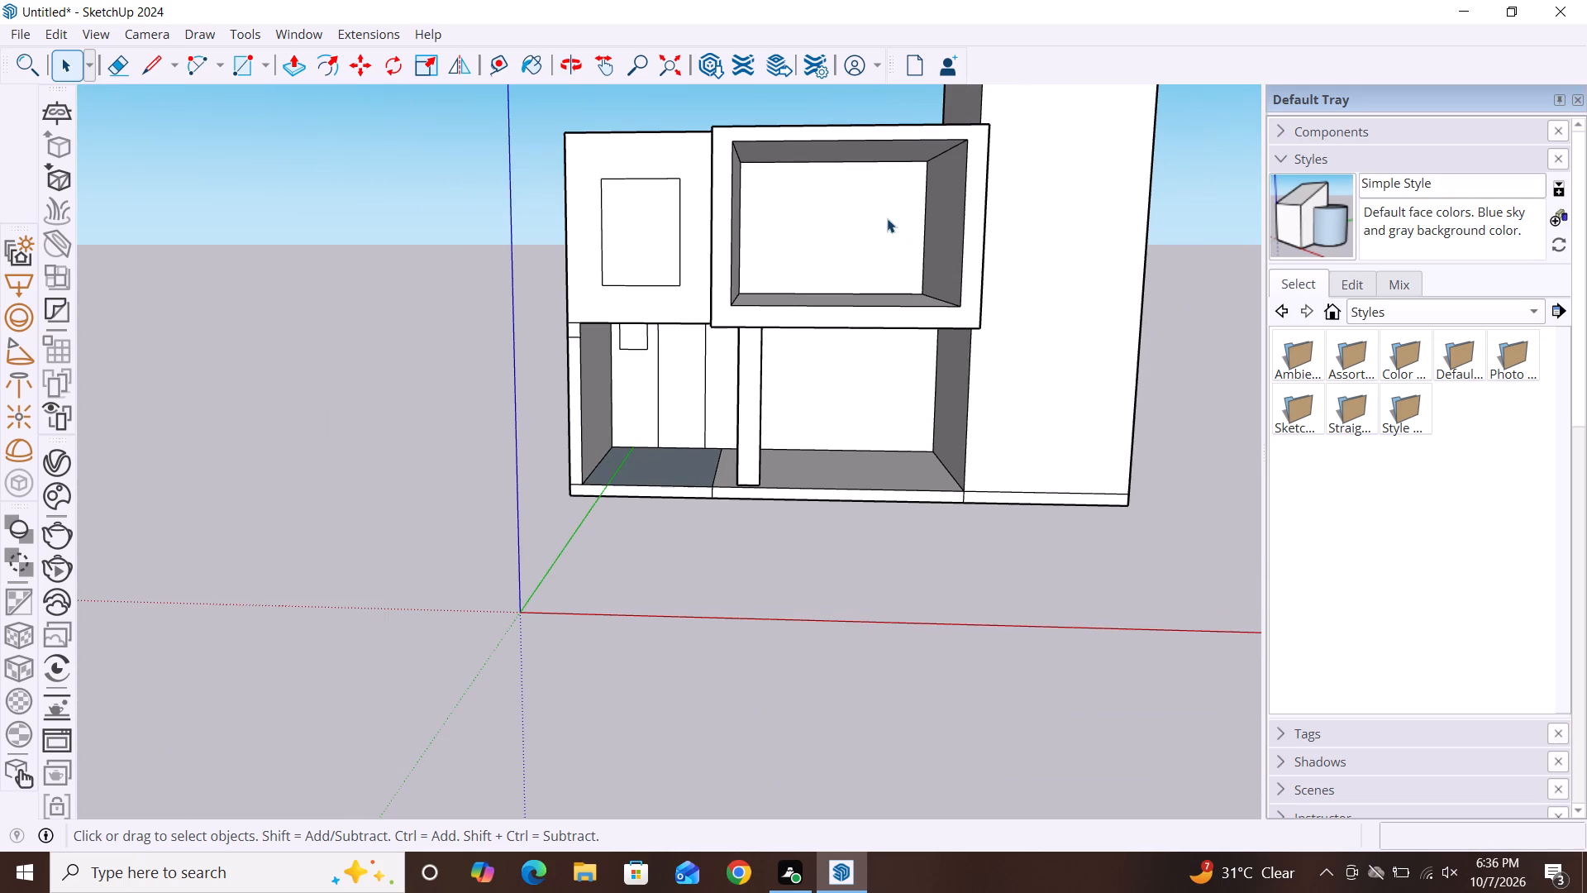
pyautogui.scroll(-2, 886, 232)
pyautogui.scroll(4, 749, 154)
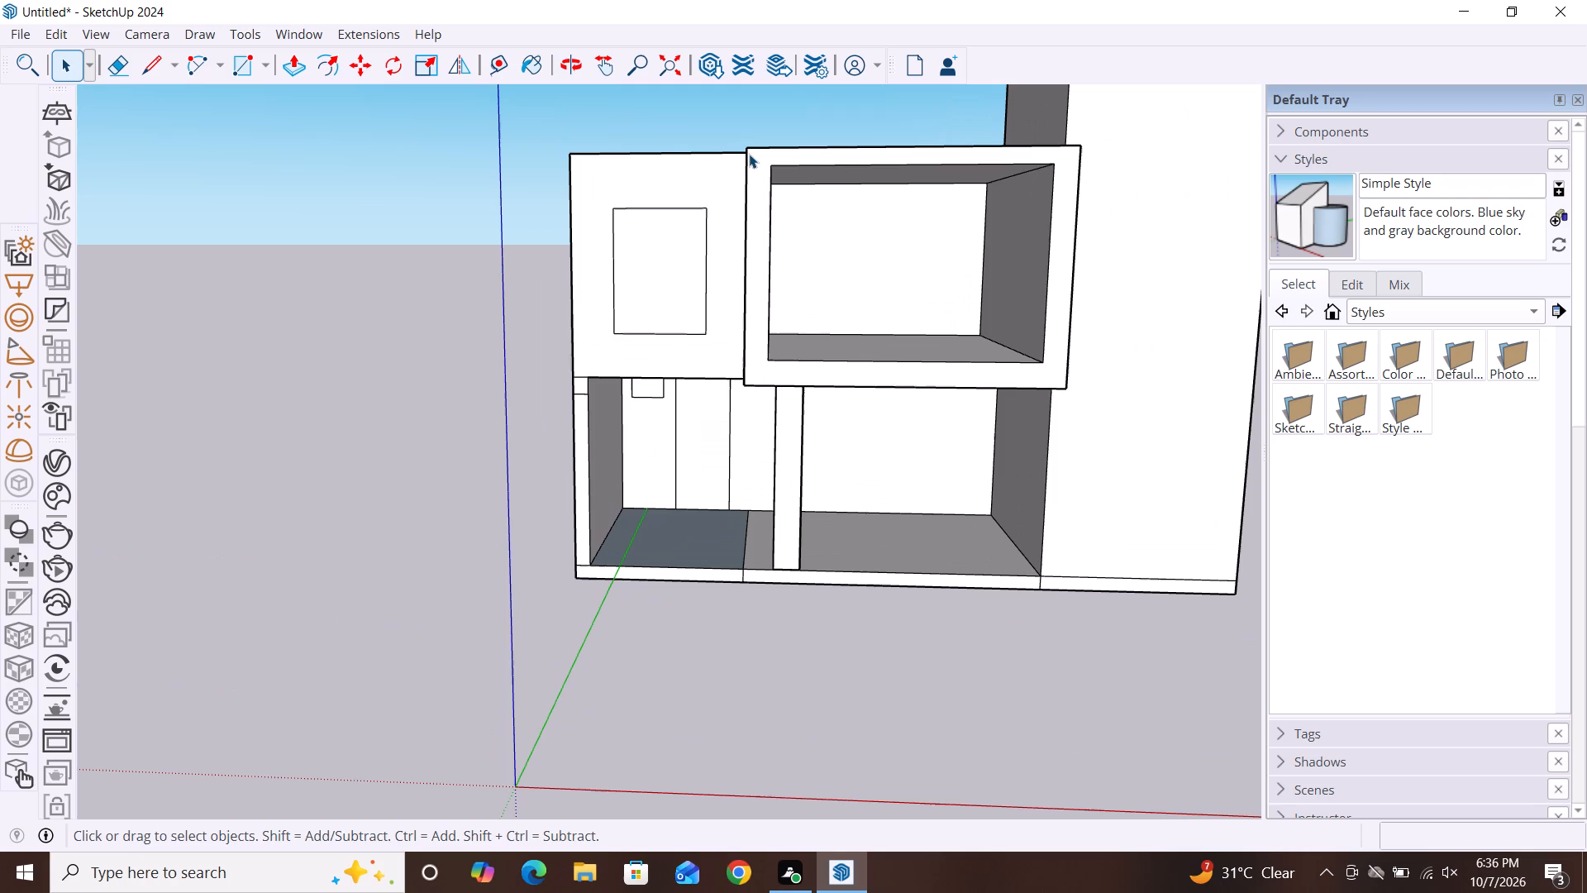
# Examine the projecting frame's overhang, its column and the side wall obliquely, and compare them with the front view.
pyautogui.moveTo(727, 234); pyautogui.dragTo(984, 323, button='middle')
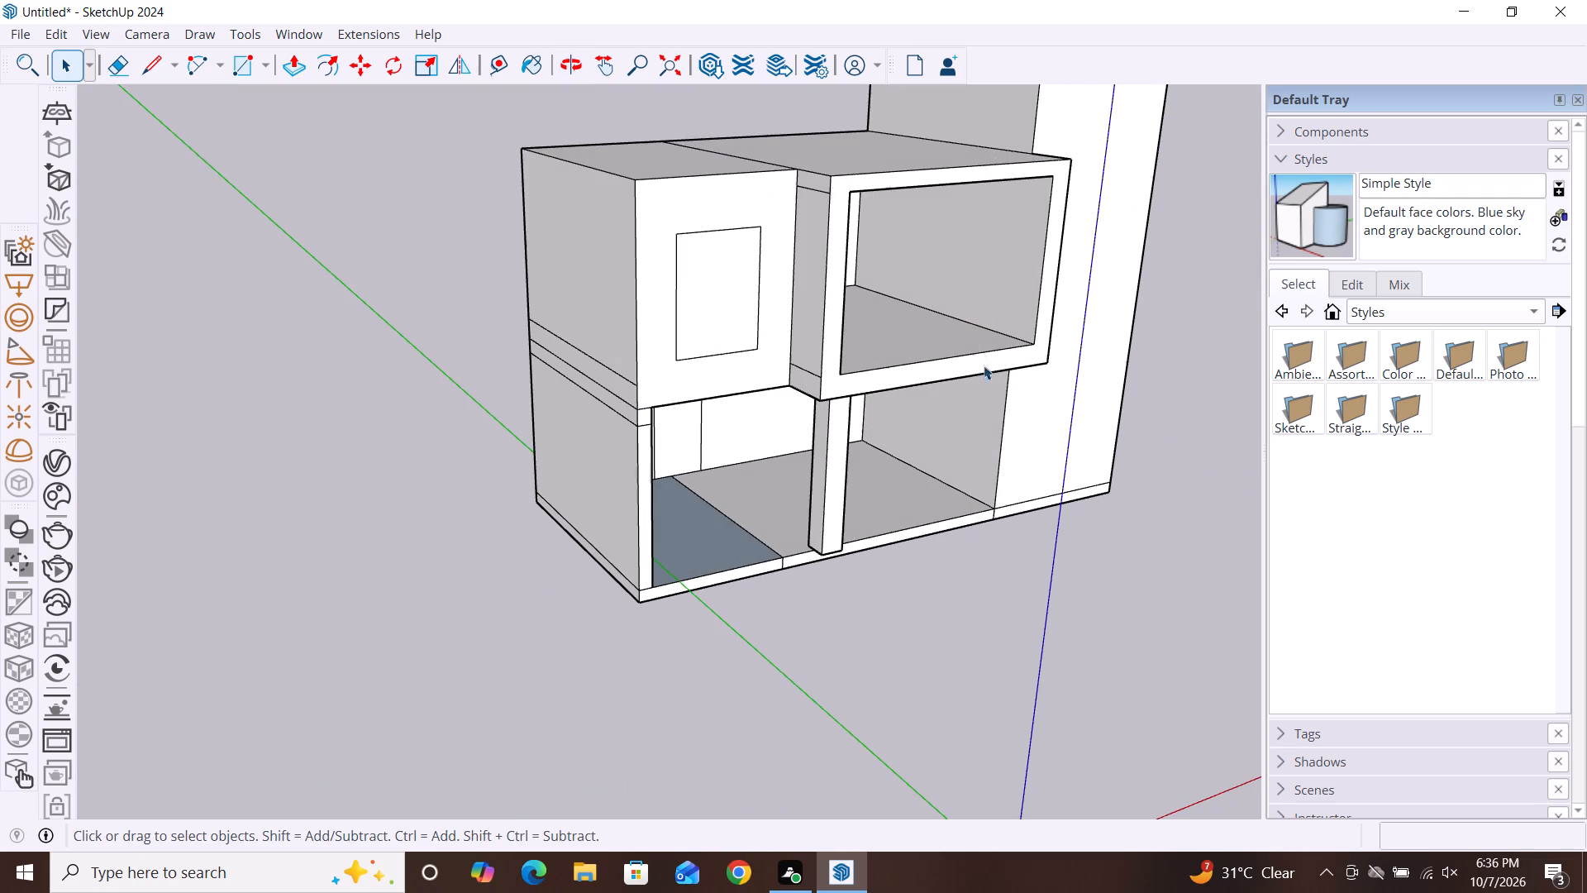
pyautogui.moveTo(937, 437); pyautogui.dragTo(770, 394, button='middle')
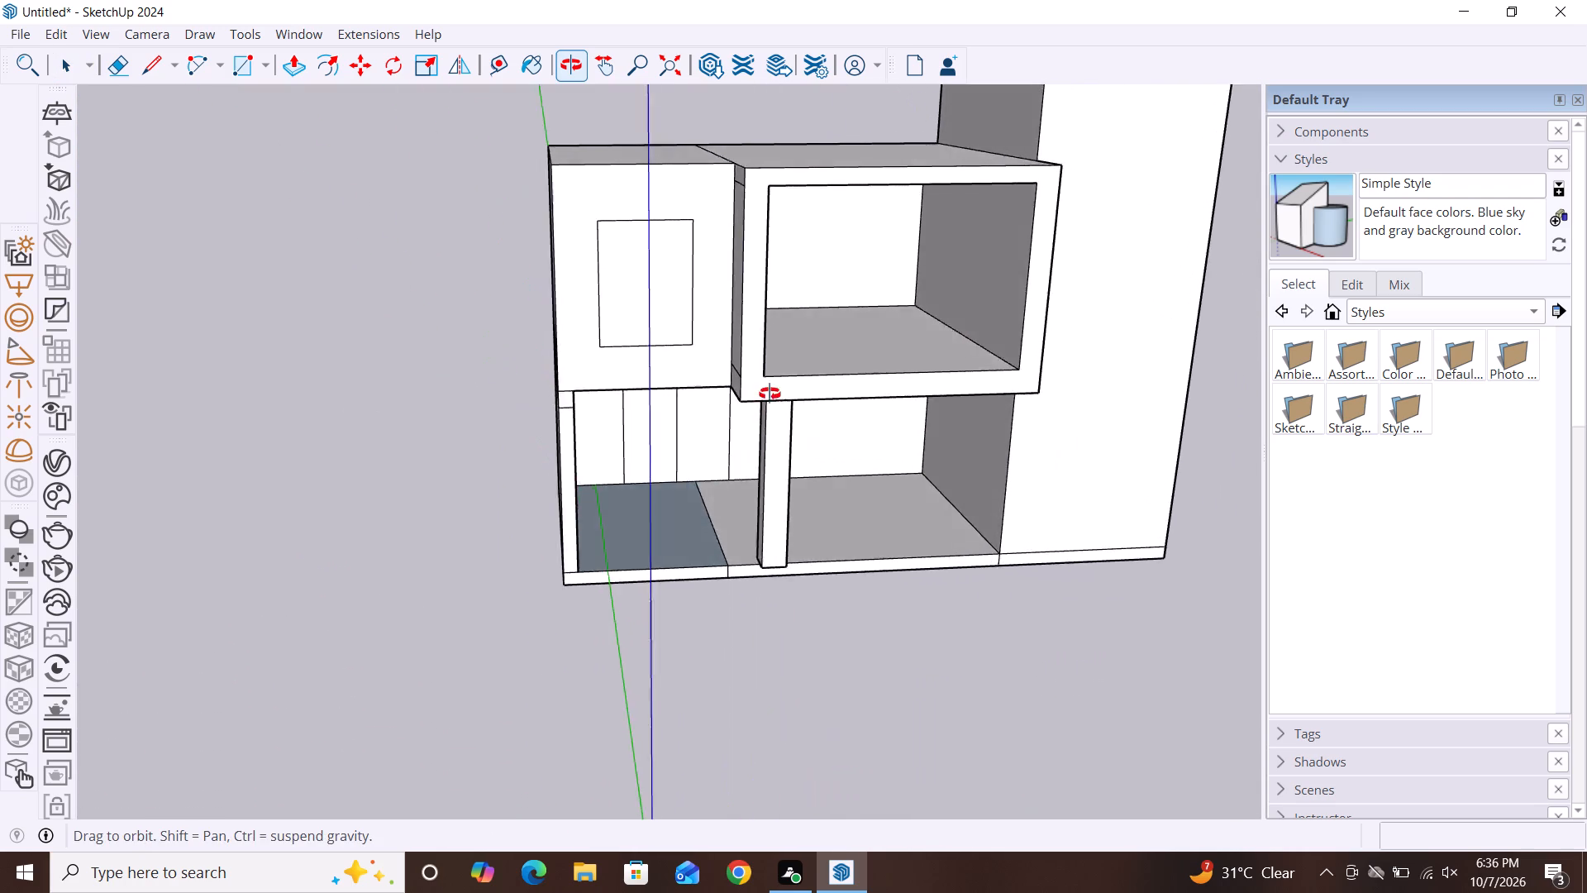
pyautogui.moveTo(770, 394); pyautogui.dragTo(688, 335, button='middle')
pyautogui.scroll(5, 789, 337)
pyautogui.scroll(-6, 789, 337)
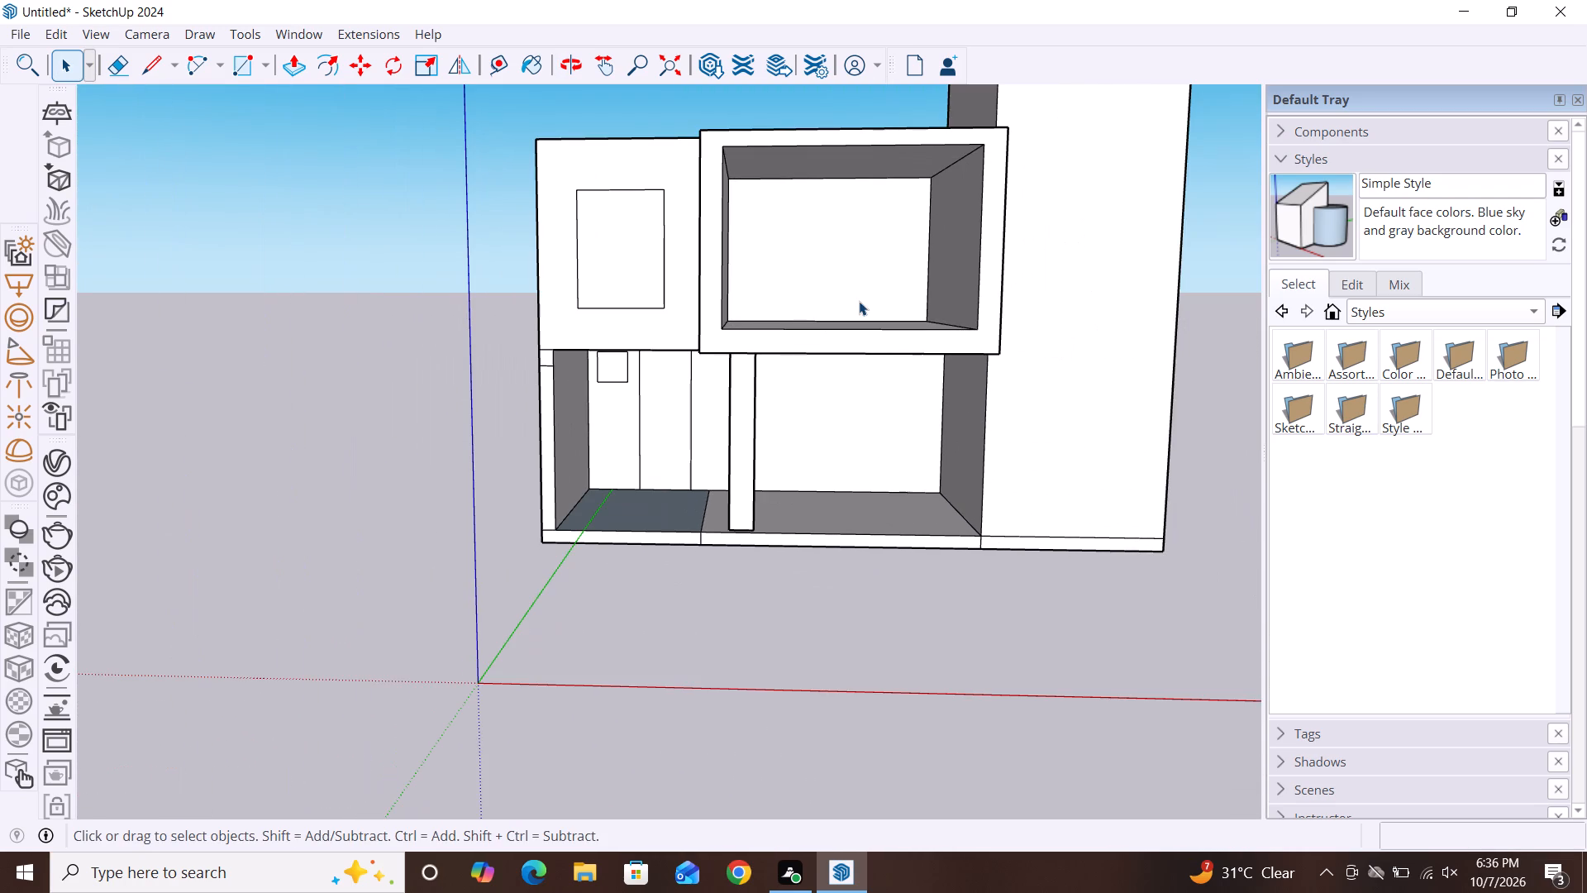
pyautogui.moveTo(858, 310); pyautogui.dragTo(867, 342, button='middle')
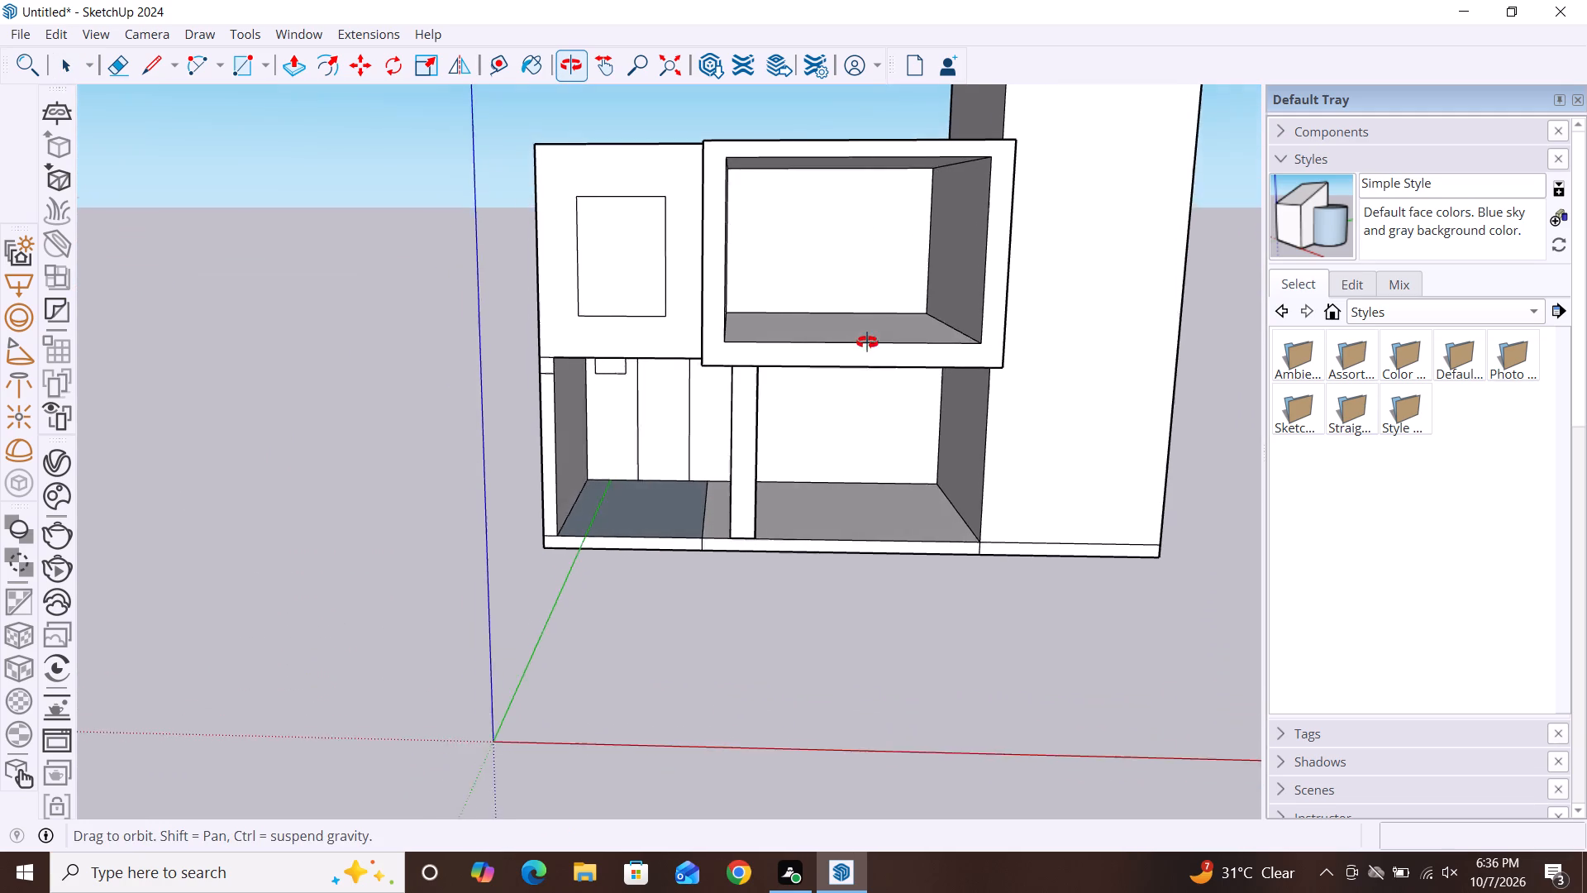
pyautogui.moveTo(867, 342); pyautogui.dragTo(867, 332, button='middle')
pyautogui.scroll(-3, 836, 217)
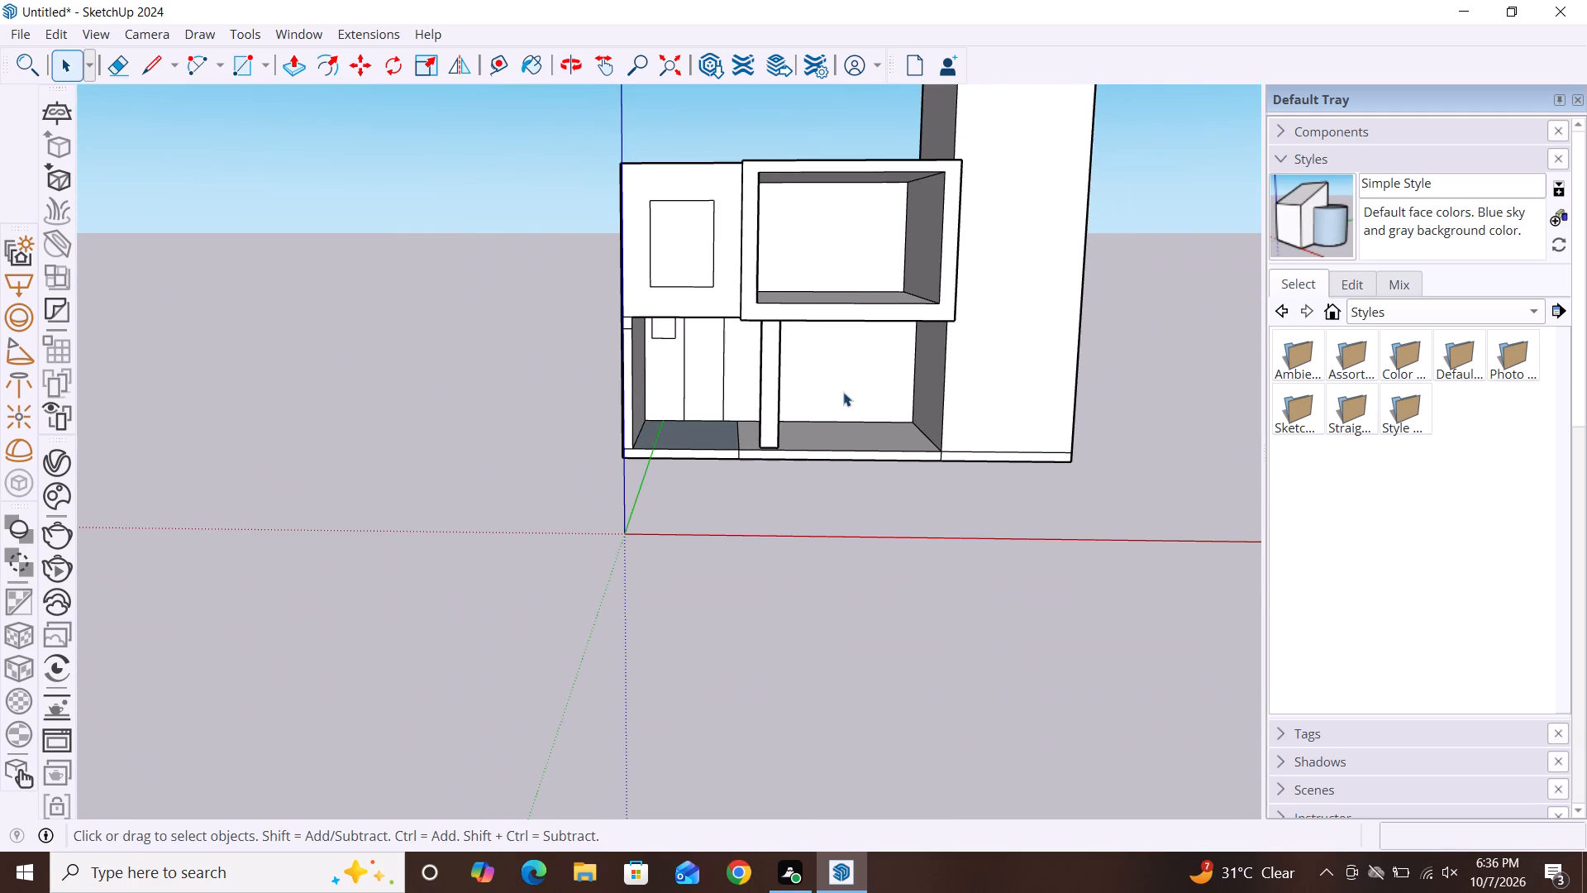
pyautogui.moveTo(843, 392); pyautogui.dragTo(844, 390, button='middle')
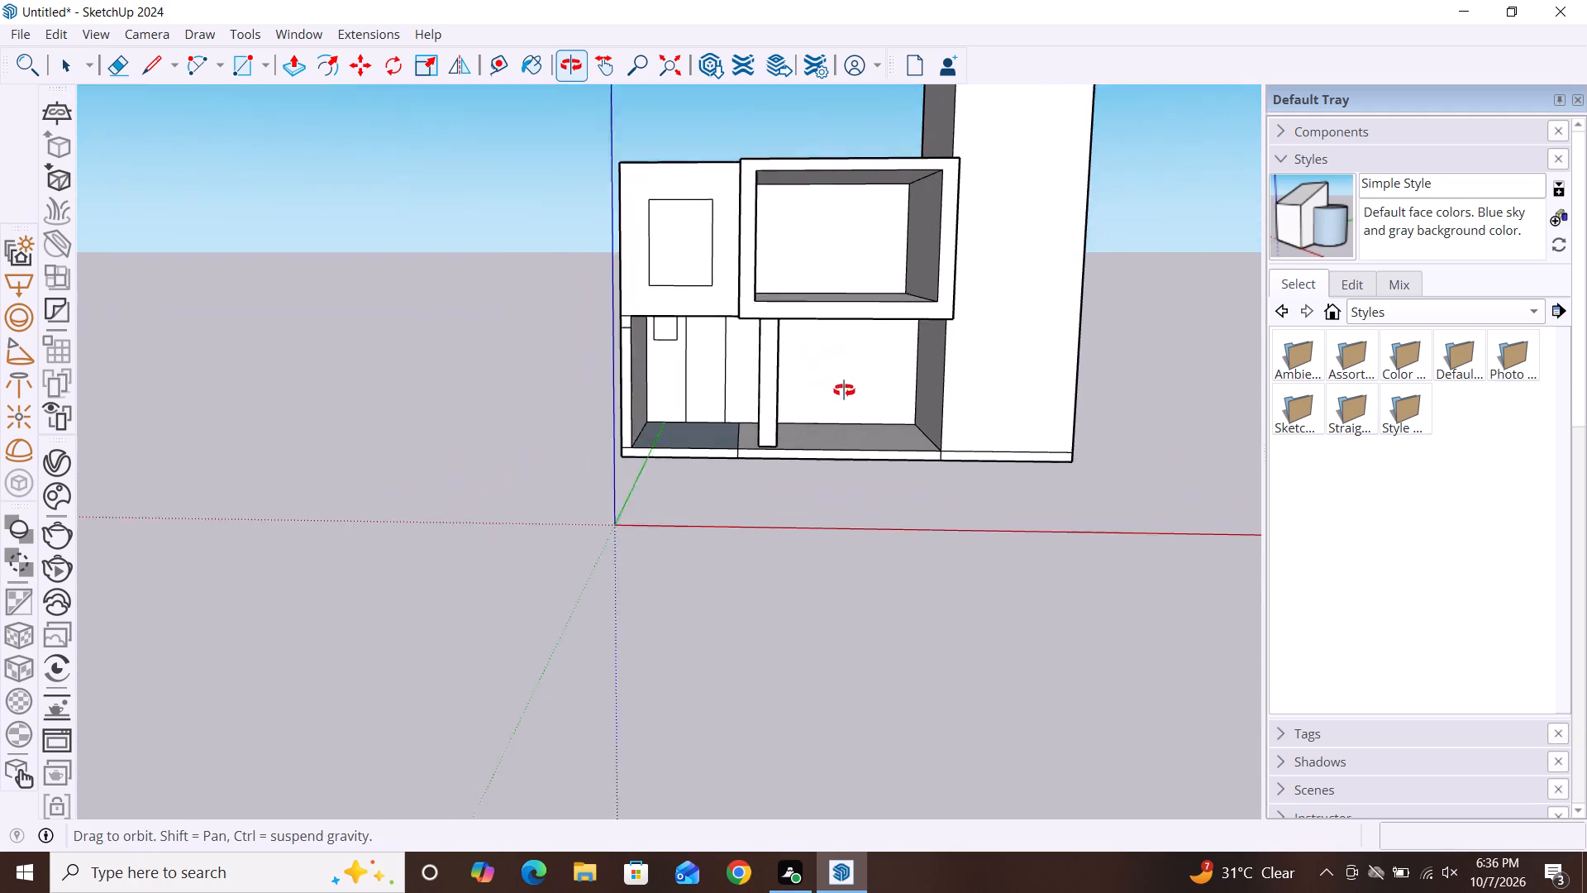
pyautogui.moveTo(844, 390); pyautogui.dragTo(865, 396, button='middle')
pyautogui.scroll(5, 837, 289)
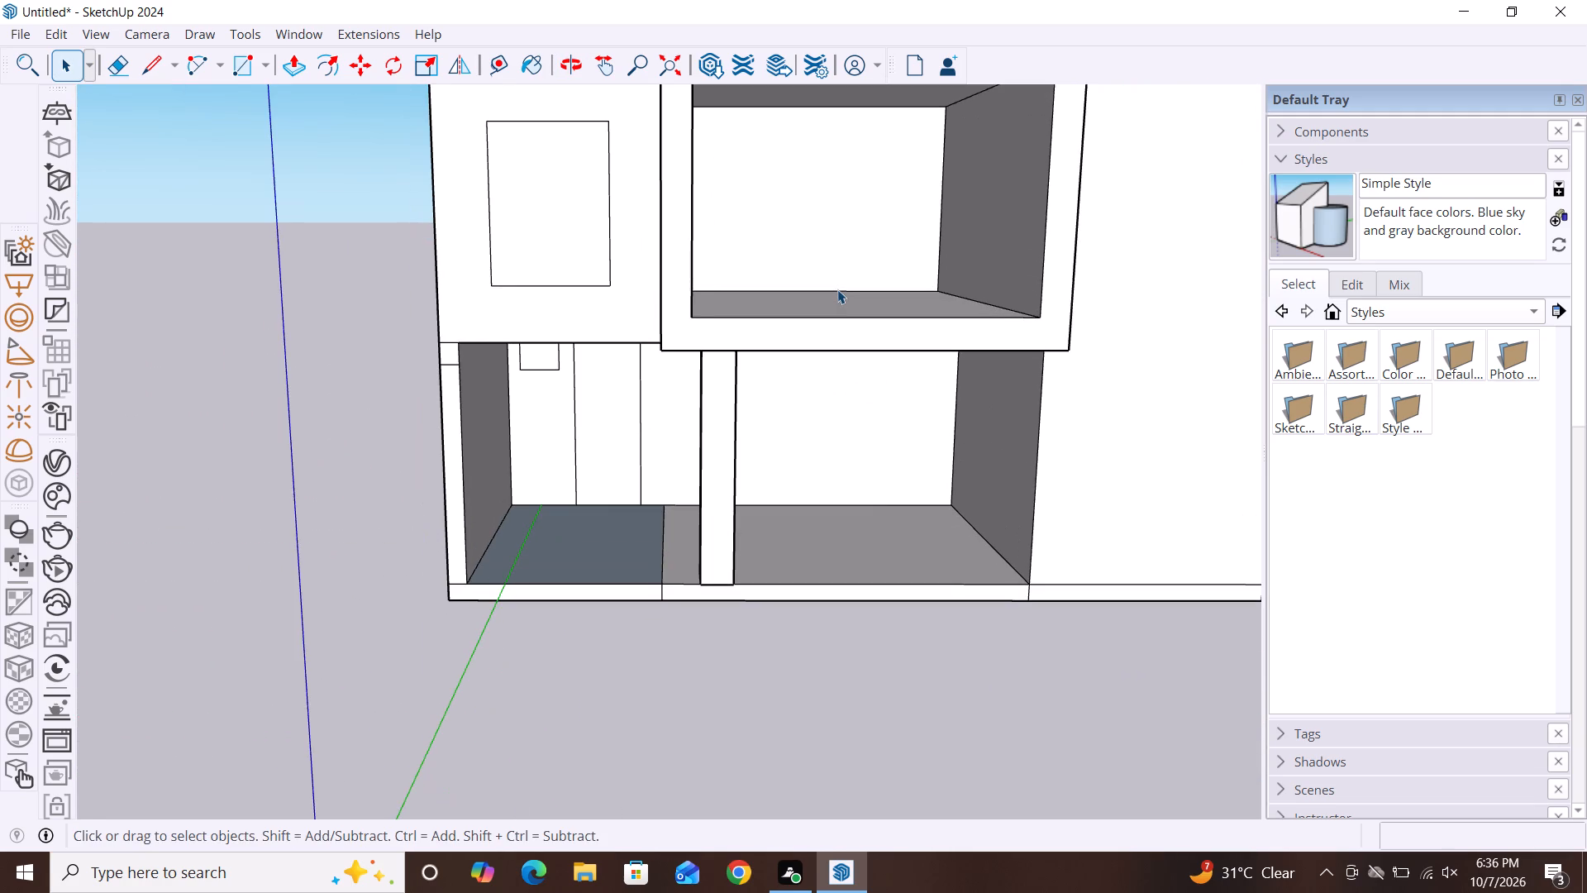
pyautogui.scroll(-4, 651, 242)
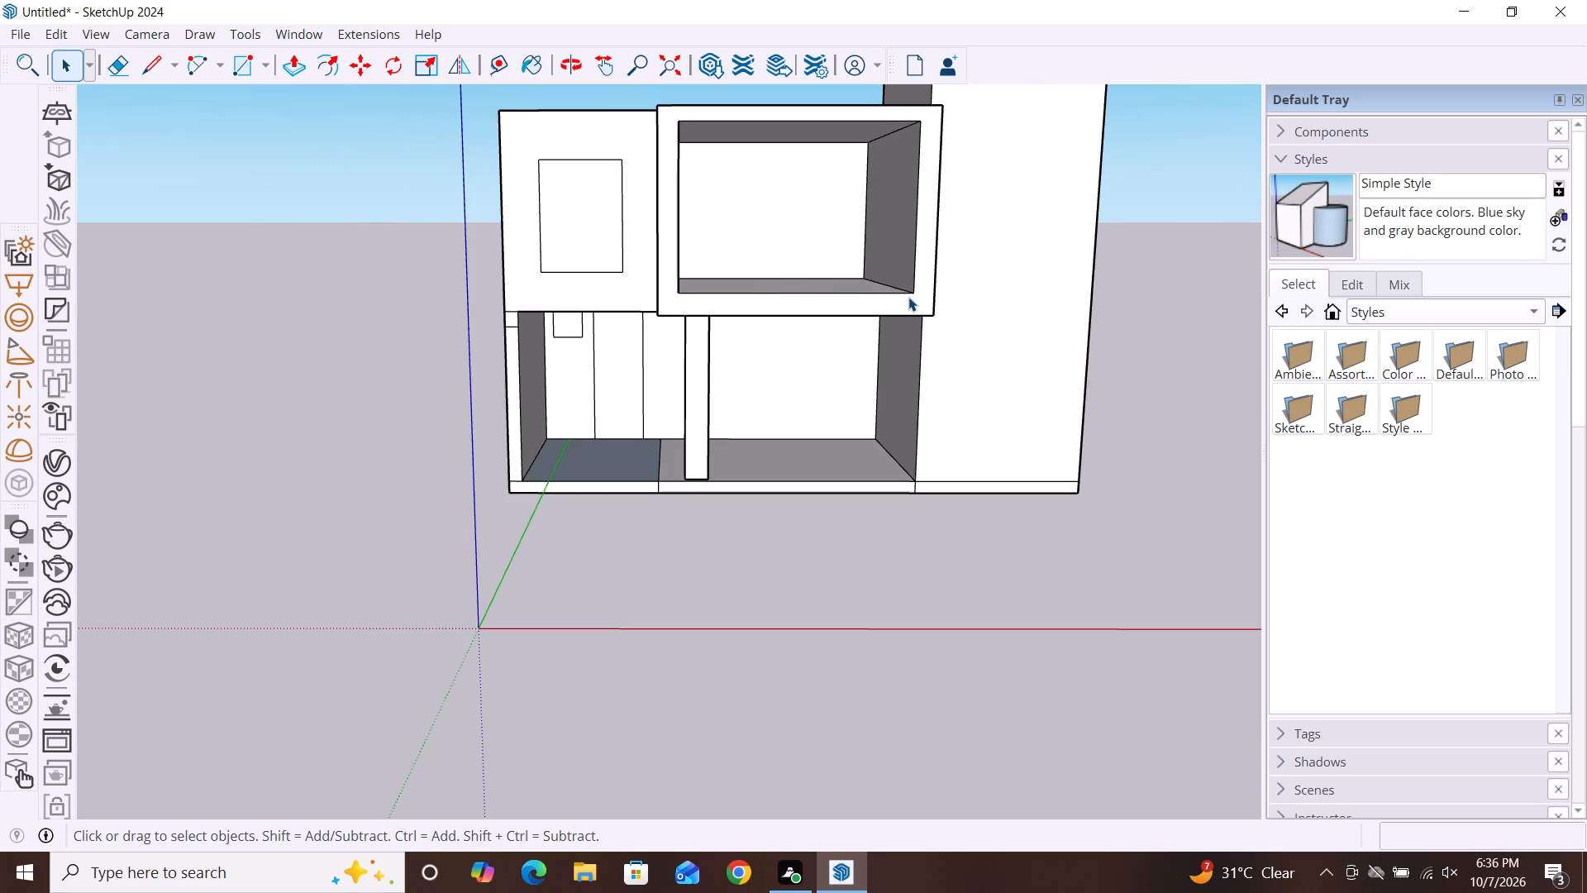
pyautogui.scroll(-2, 771, 288)
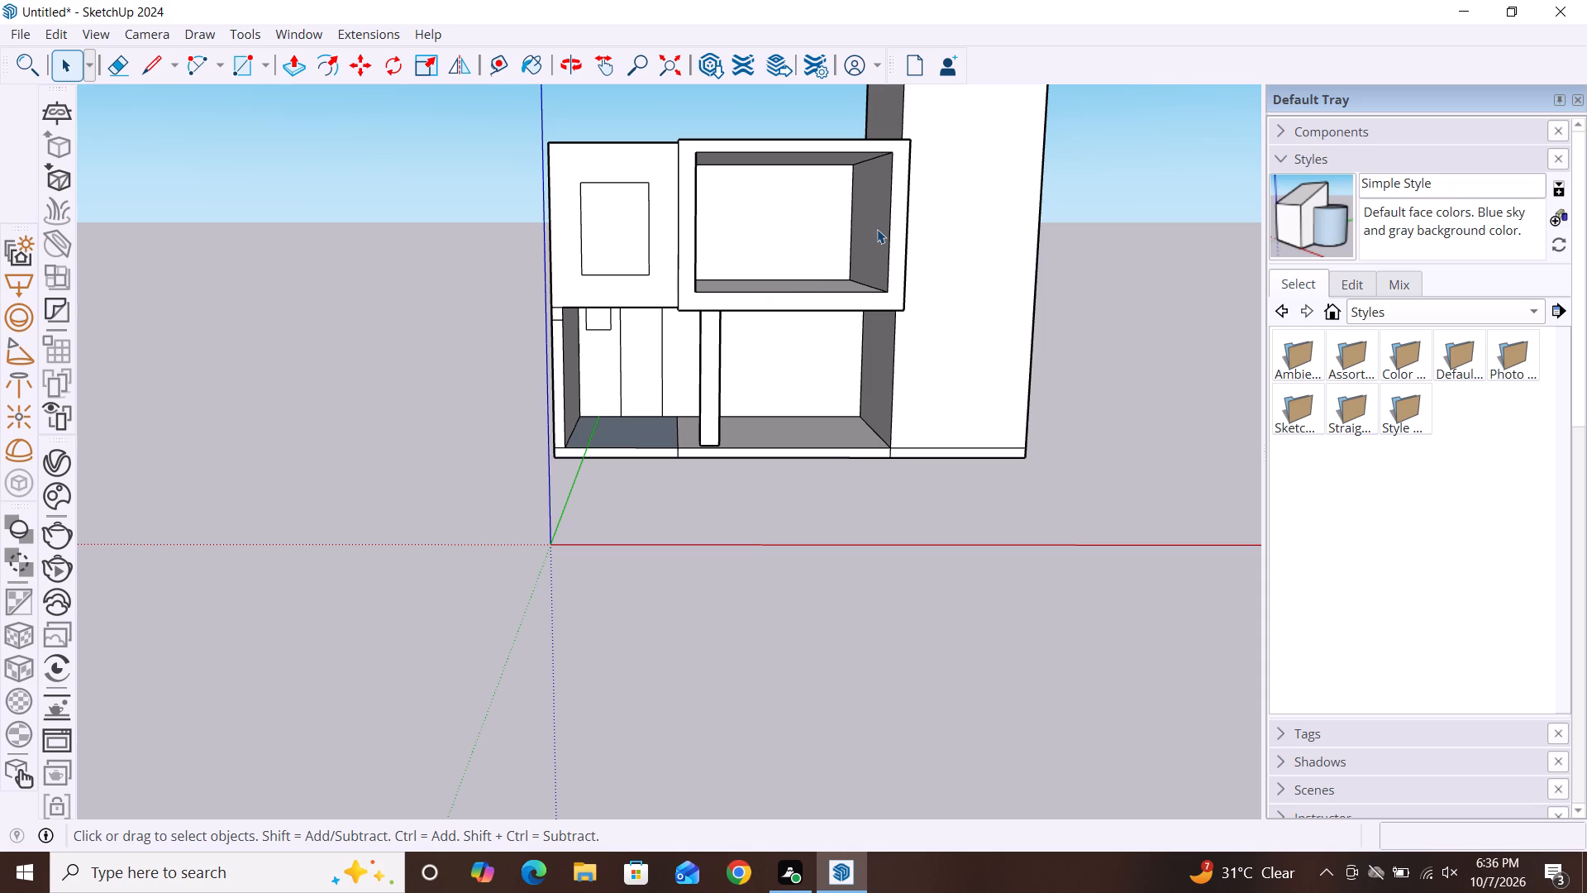
pyautogui.scroll(-2, 877, 229)
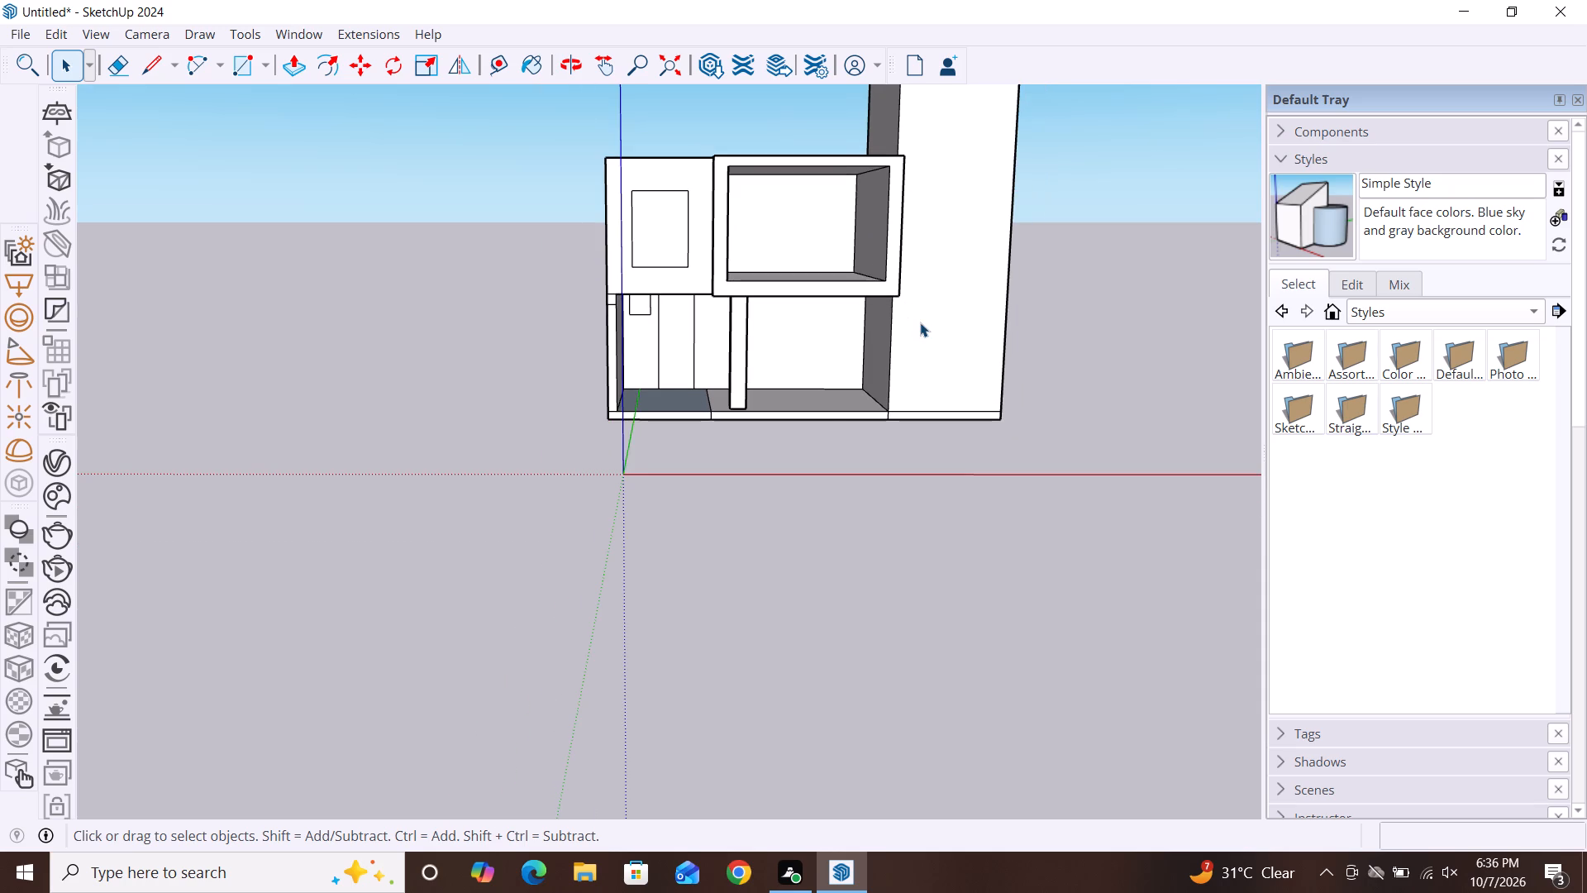
# Examine the upper frame's interior, the roof surfaces and the recess floor from raised, oblique and frontal angles.
pyautogui.moveTo(920, 322); pyautogui.dragTo(835, 322, button='middle')
pyautogui.moveTo(837, 322); pyautogui.dragTo(887, 300, button='middle')
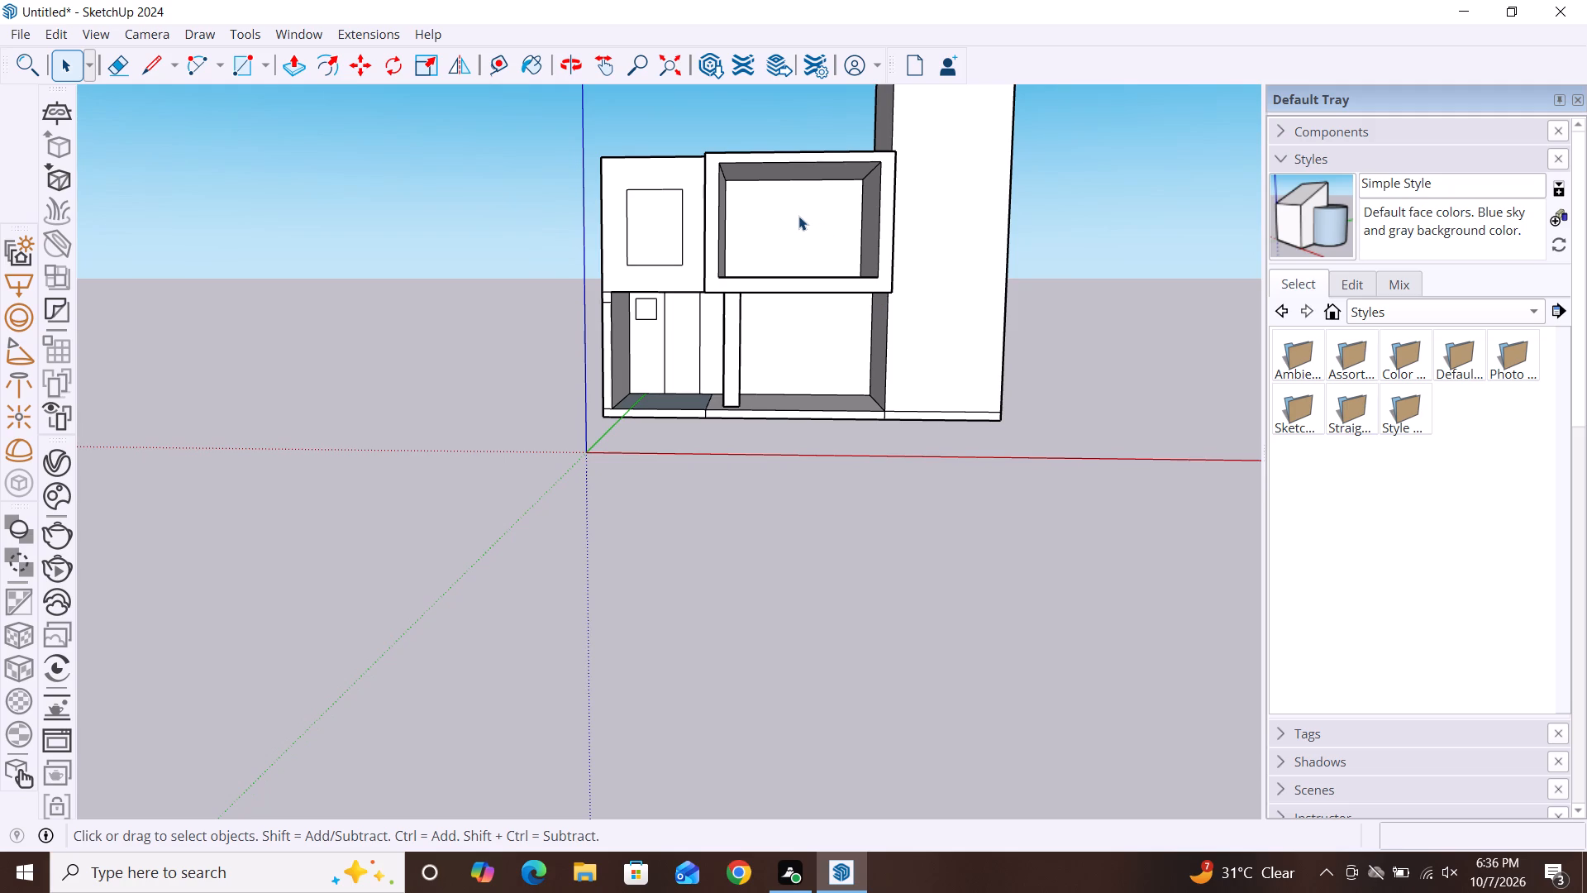
pyautogui.moveTo(802, 185); pyautogui.dragTo(801, 236, button='middle')
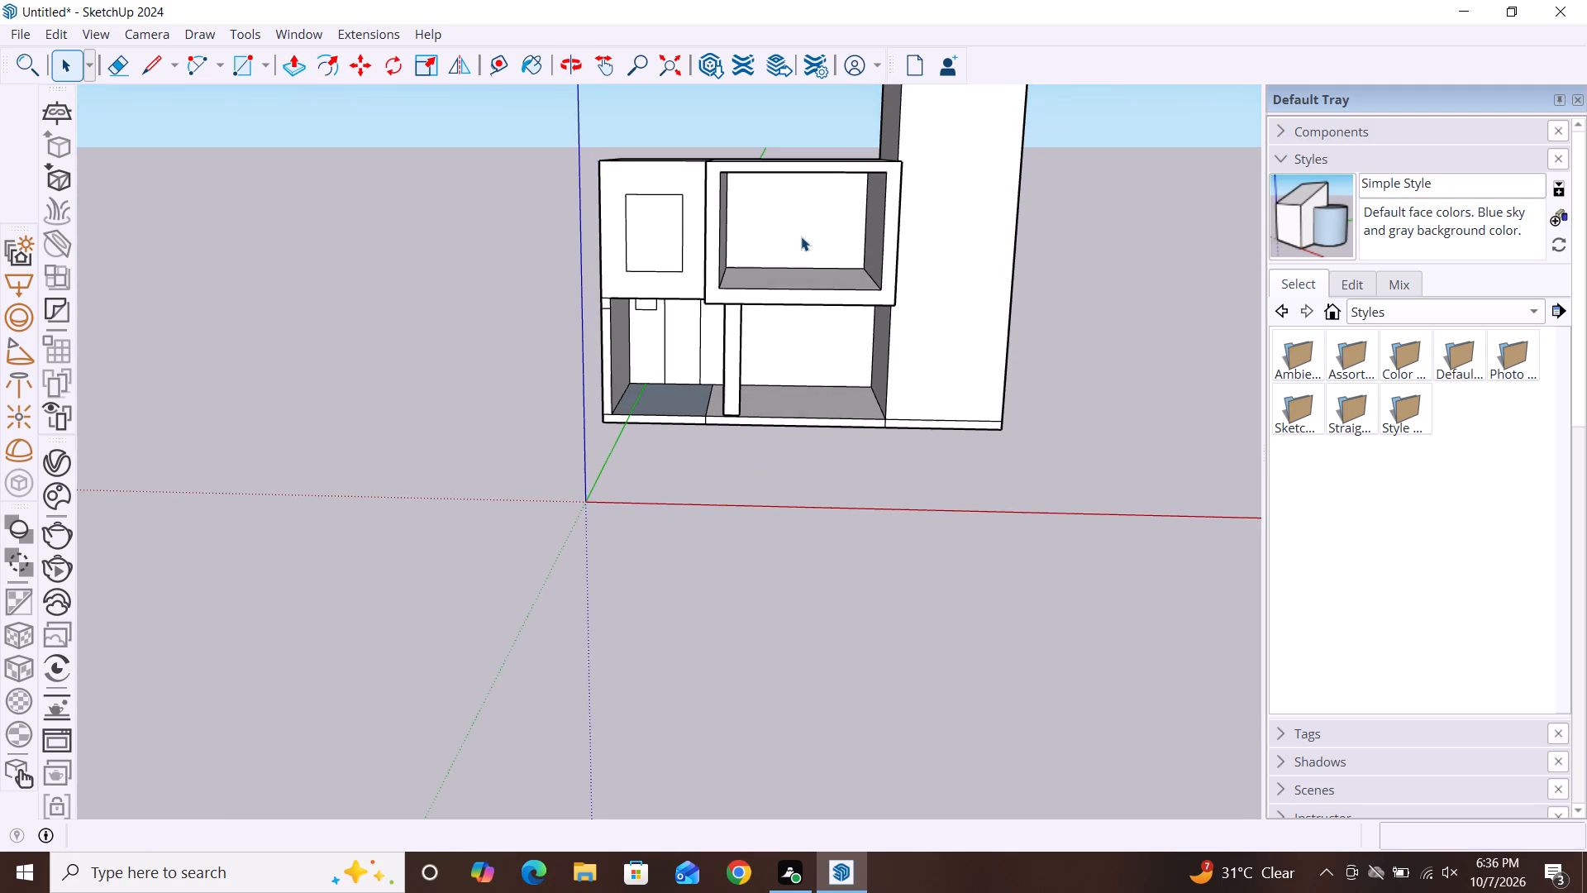
pyautogui.scroll(6, 796, 207)
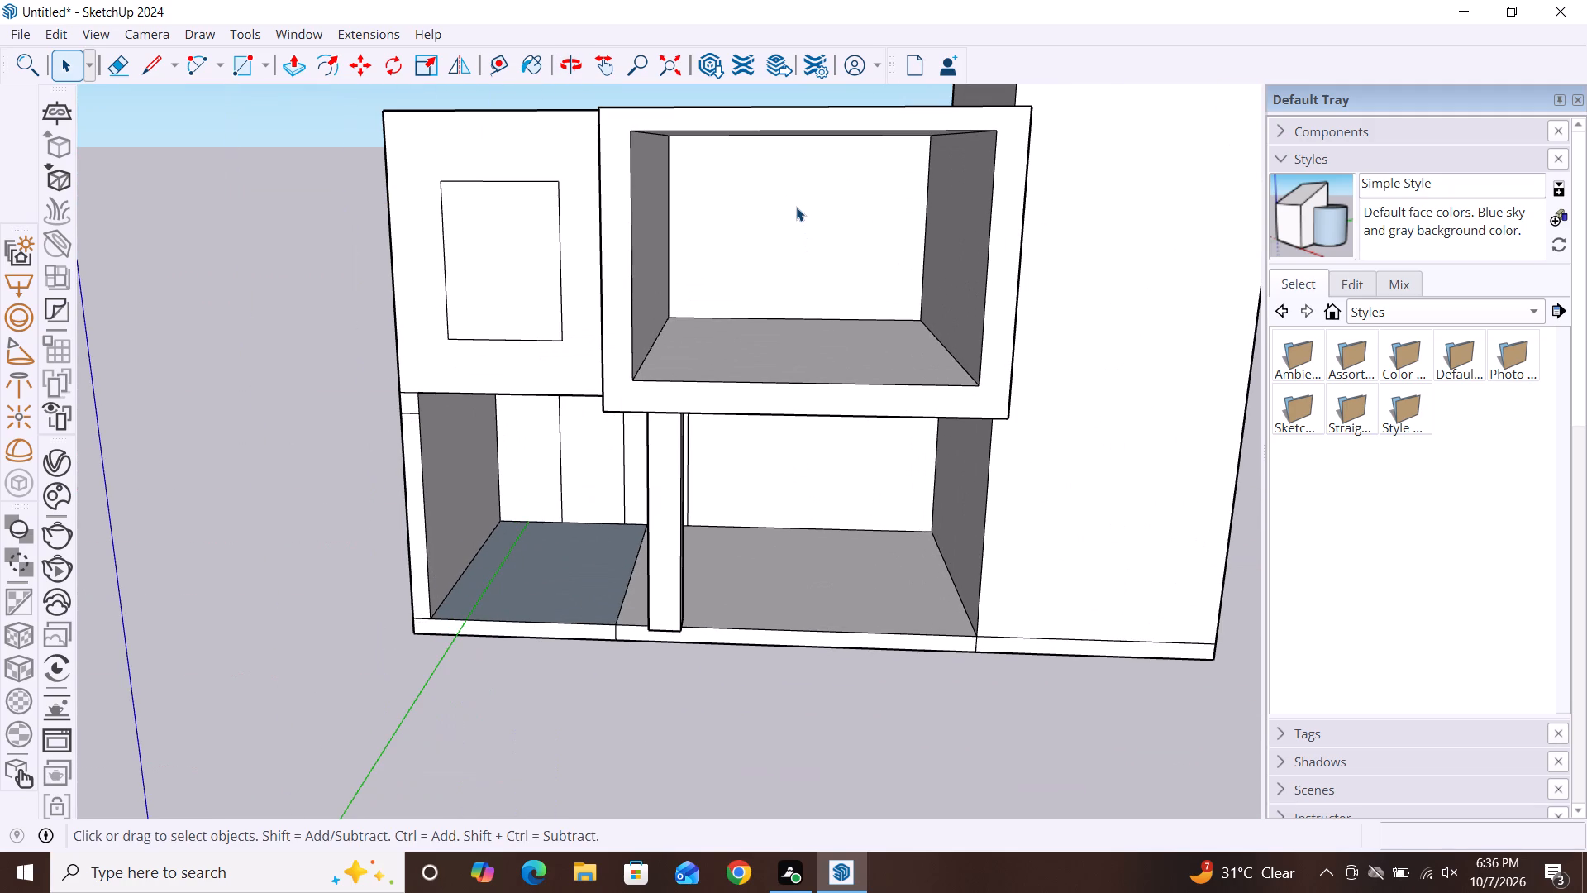
pyautogui.scroll(-1, 796, 207)
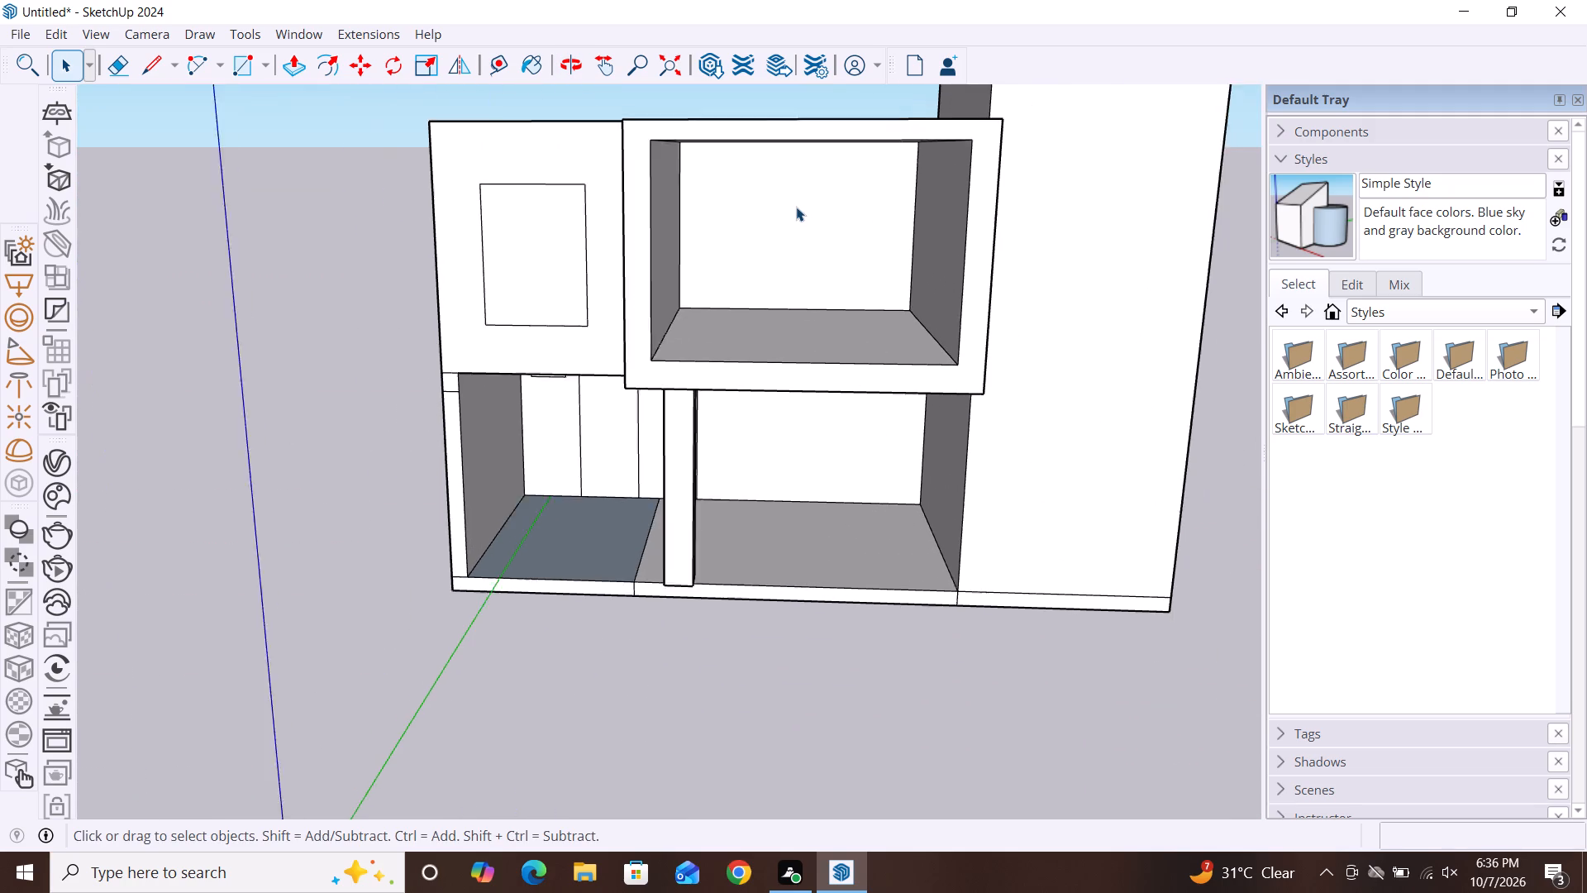
pyautogui.scroll(-4, 796, 207)
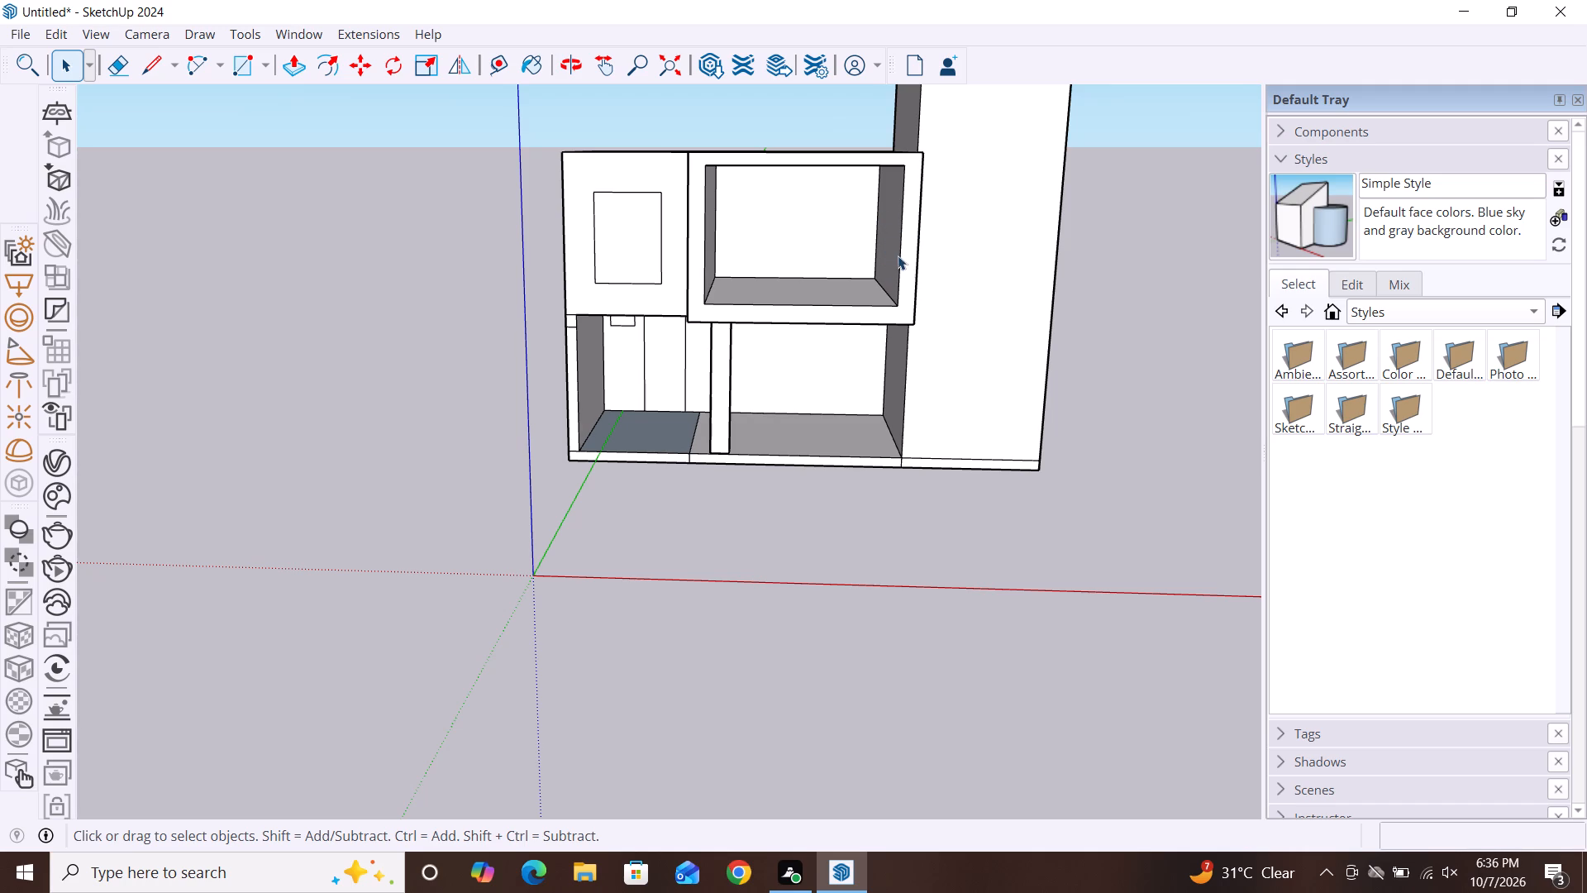
pyautogui.moveTo(861, 324); pyautogui.dragTo(889, 265, button='middle')
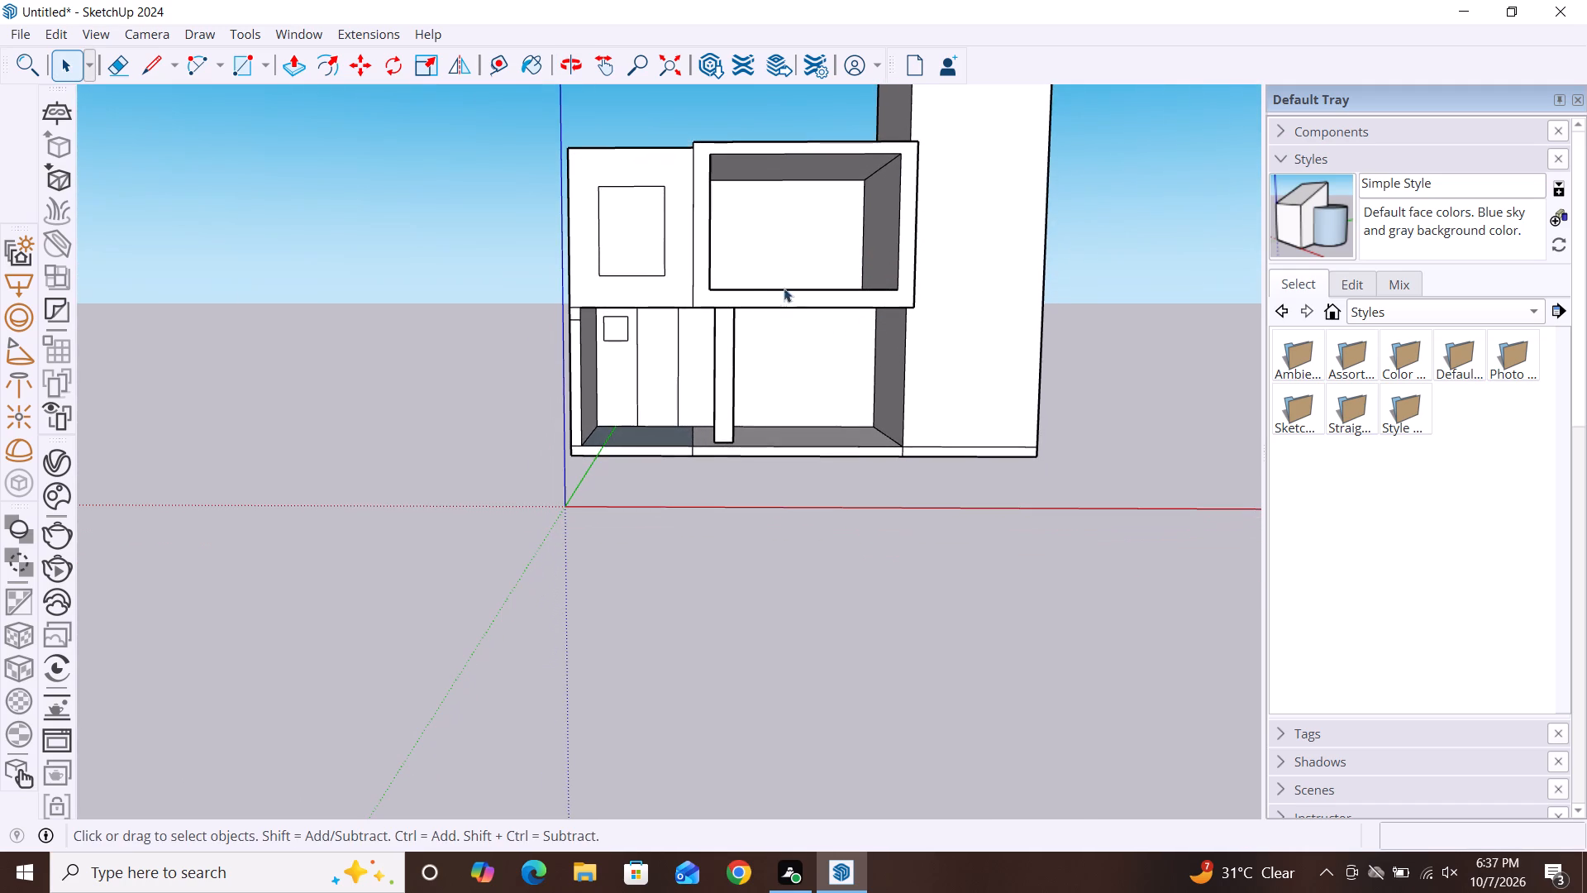
pyautogui.moveTo(679, 260); pyautogui.dragTo(847, 327, button='middle')
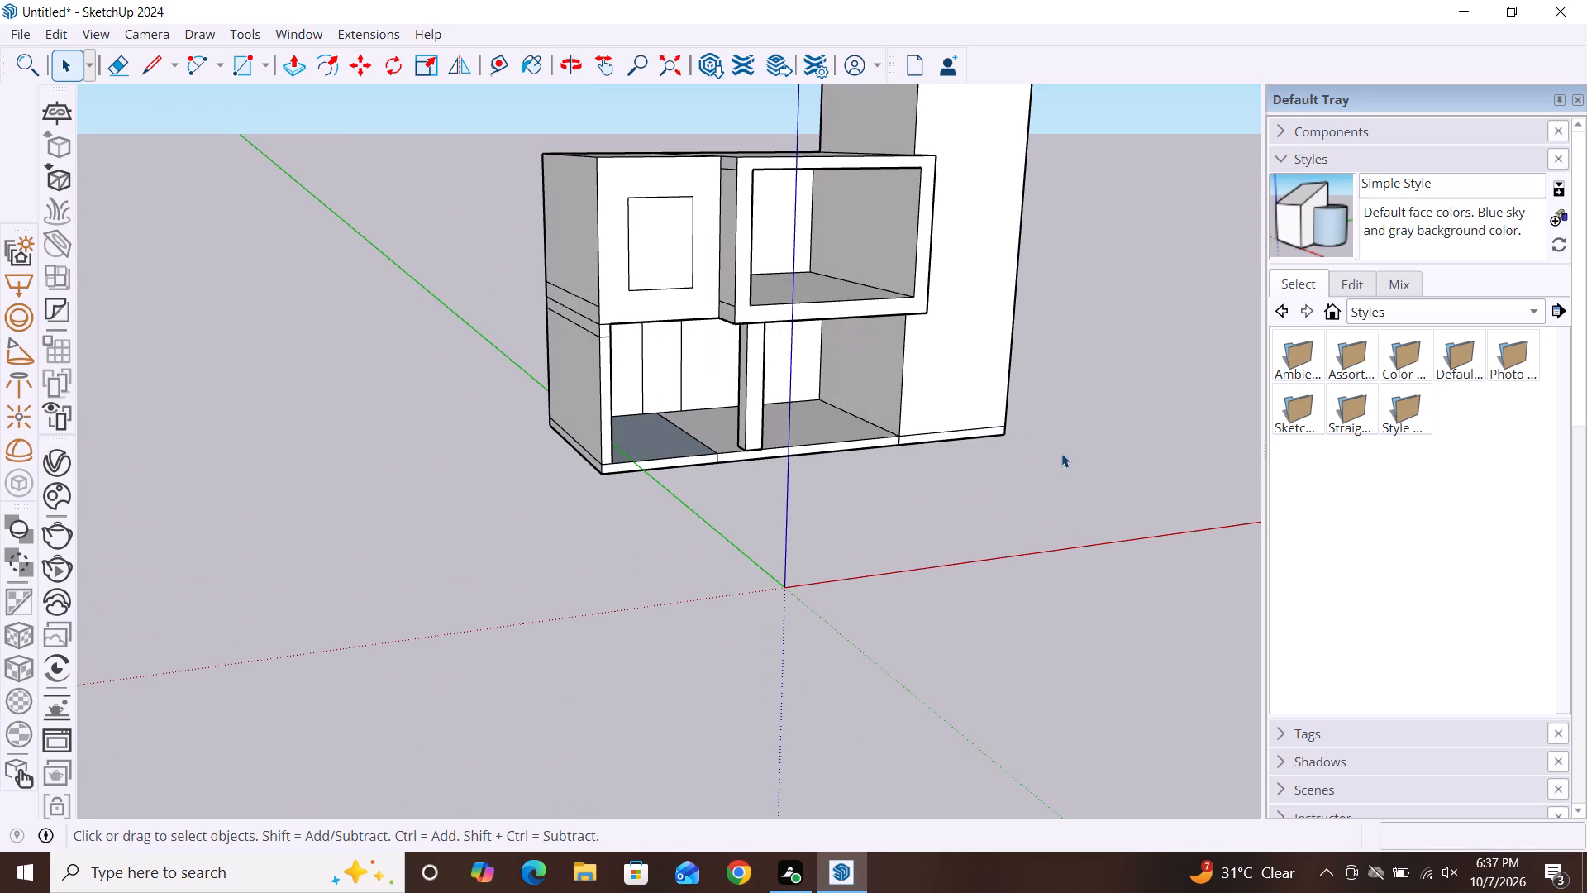
pyautogui.moveTo(1045, 427); pyautogui.dragTo(883, 418, button='middle')
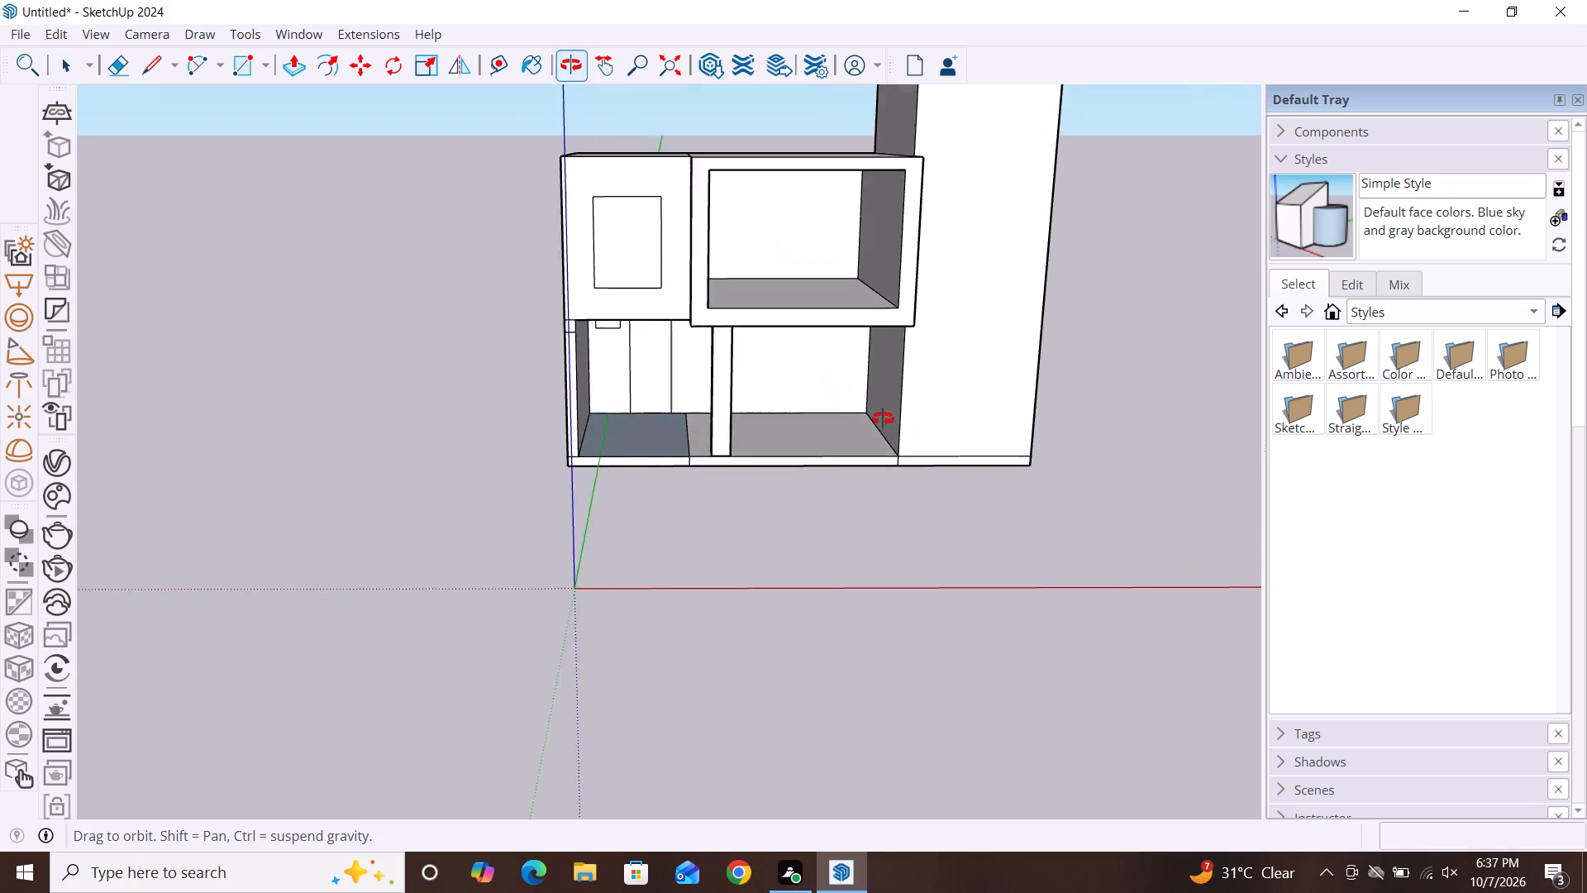
pyautogui.moveTo(883, 418); pyautogui.dragTo(824, 380, button='middle')
pyautogui.scroll(-2, 758, 265)
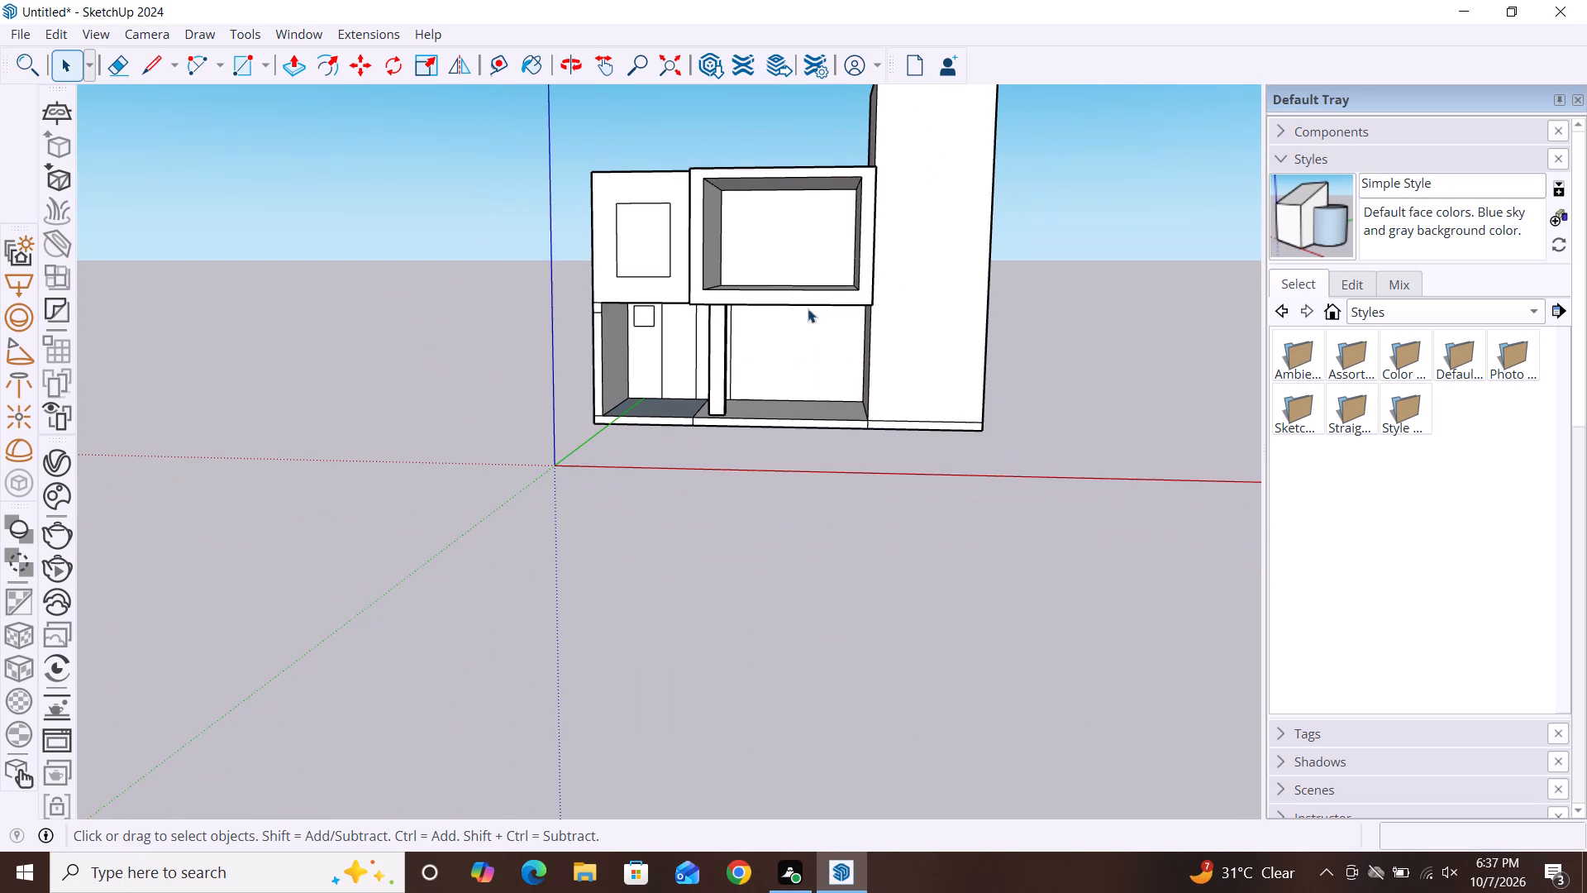
pyautogui.moveTo(754, 227); pyautogui.dragTo(821, 284, button='middle')
pyautogui.scroll(6, 770, 180)
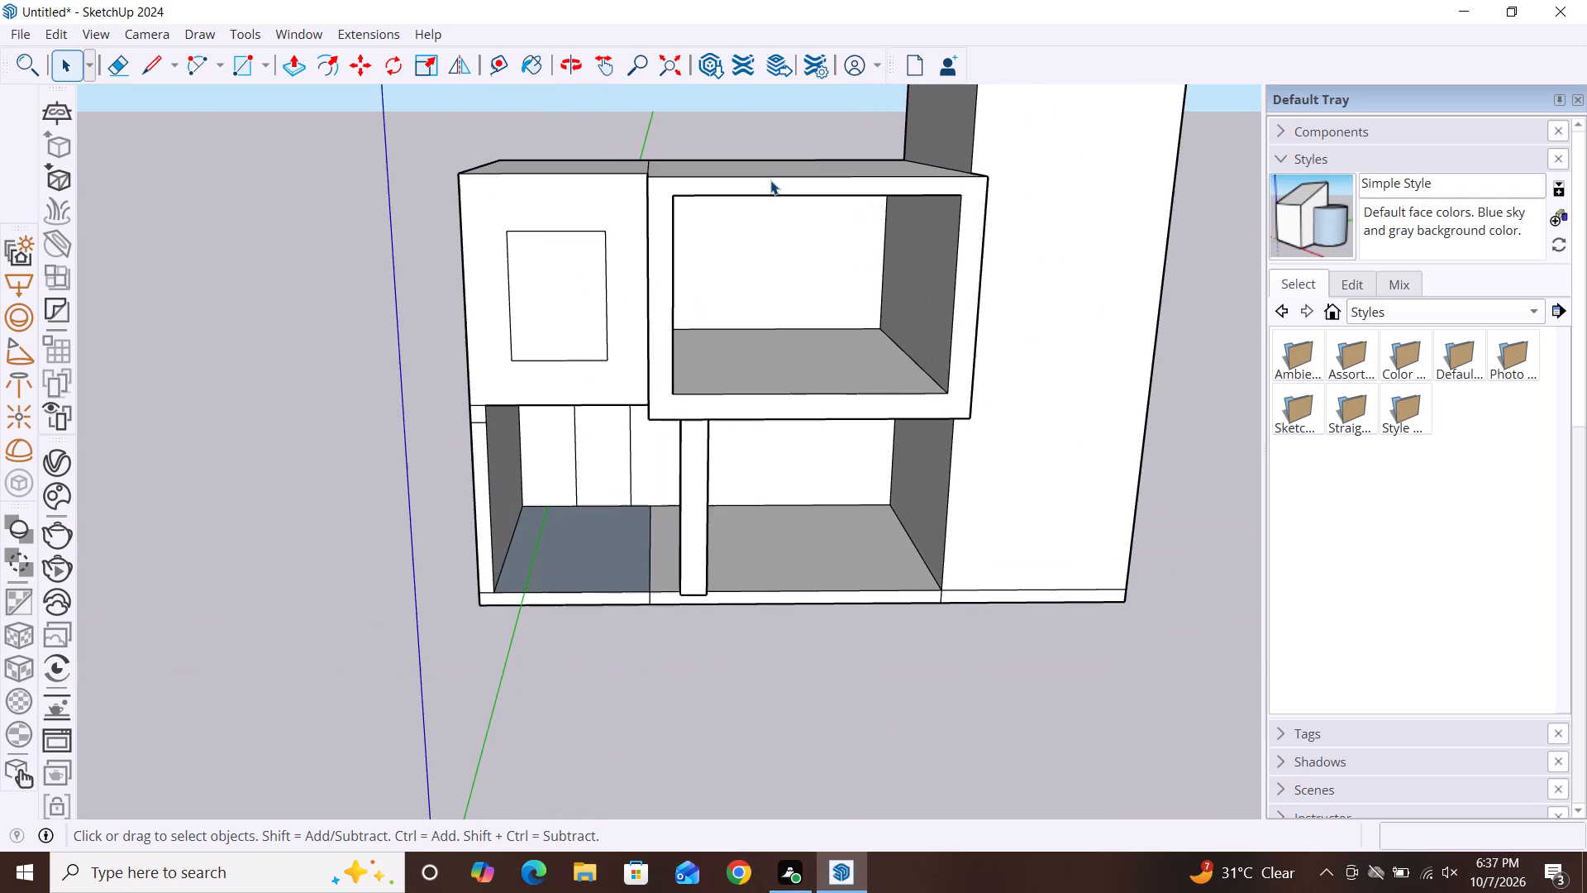
pyautogui.scroll(4, 770, 180)
pyautogui.scroll(-4, 618, 169)
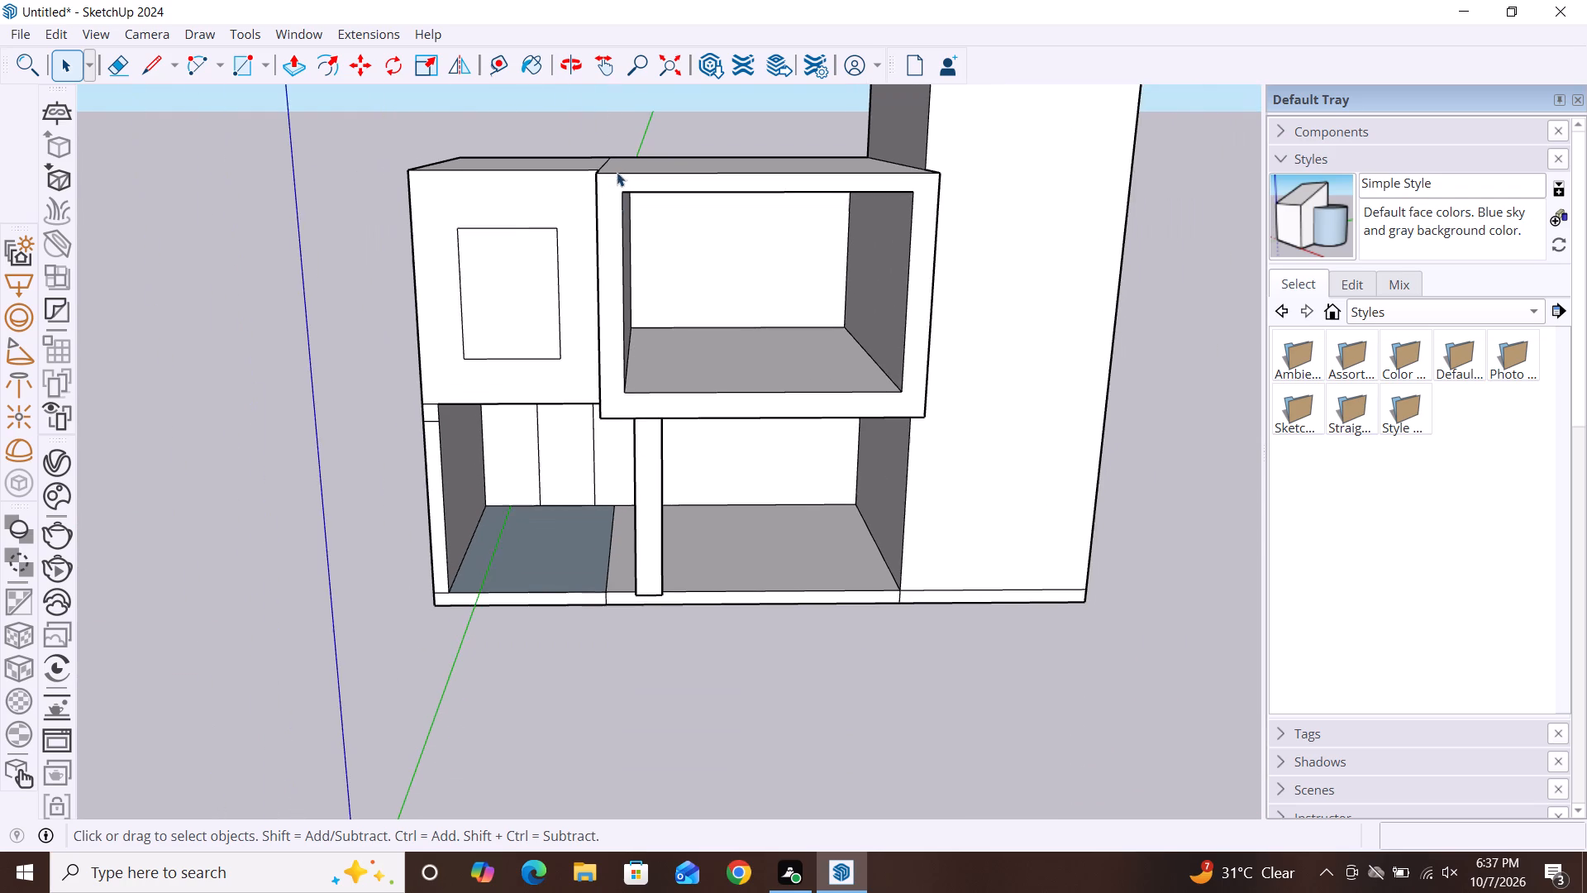
pyautogui.scroll(-3, 767, 231)
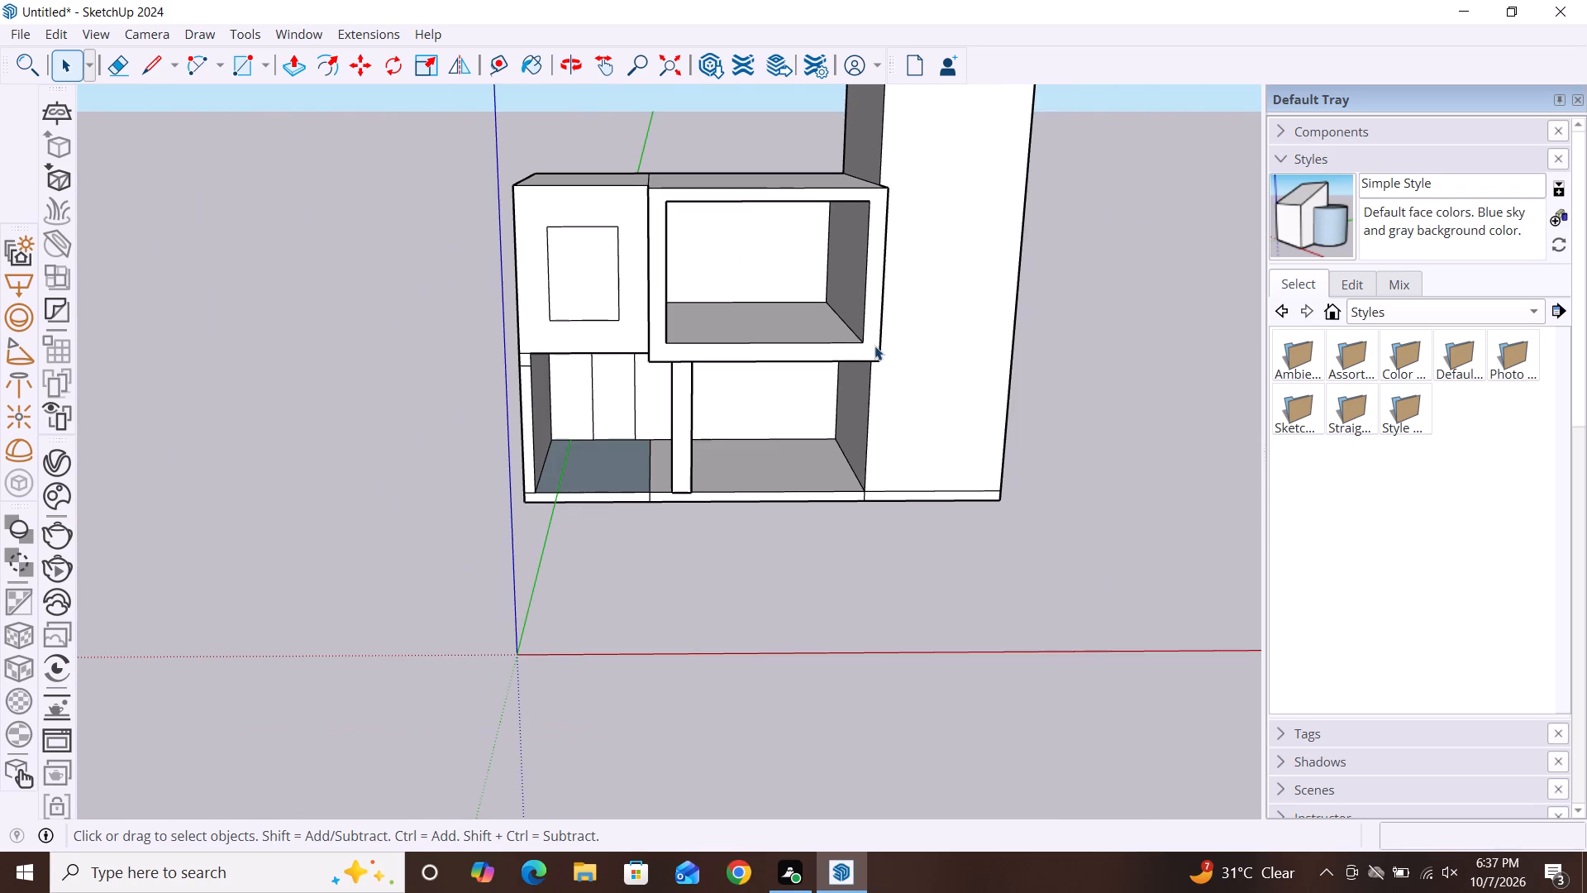
# Examine the whole building's massing from the front, including the tower's full height beside the two storeys.
pyautogui.moveTo(870, 346); pyautogui.dragTo(773, 344, button='middle')
pyautogui.scroll(-3, 1097, 399)
pyautogui.moveTo(913, 471); pyautogui.dragTo(1010, 453, button='middle')
pyautogui.scroll(-4, 907, 416)
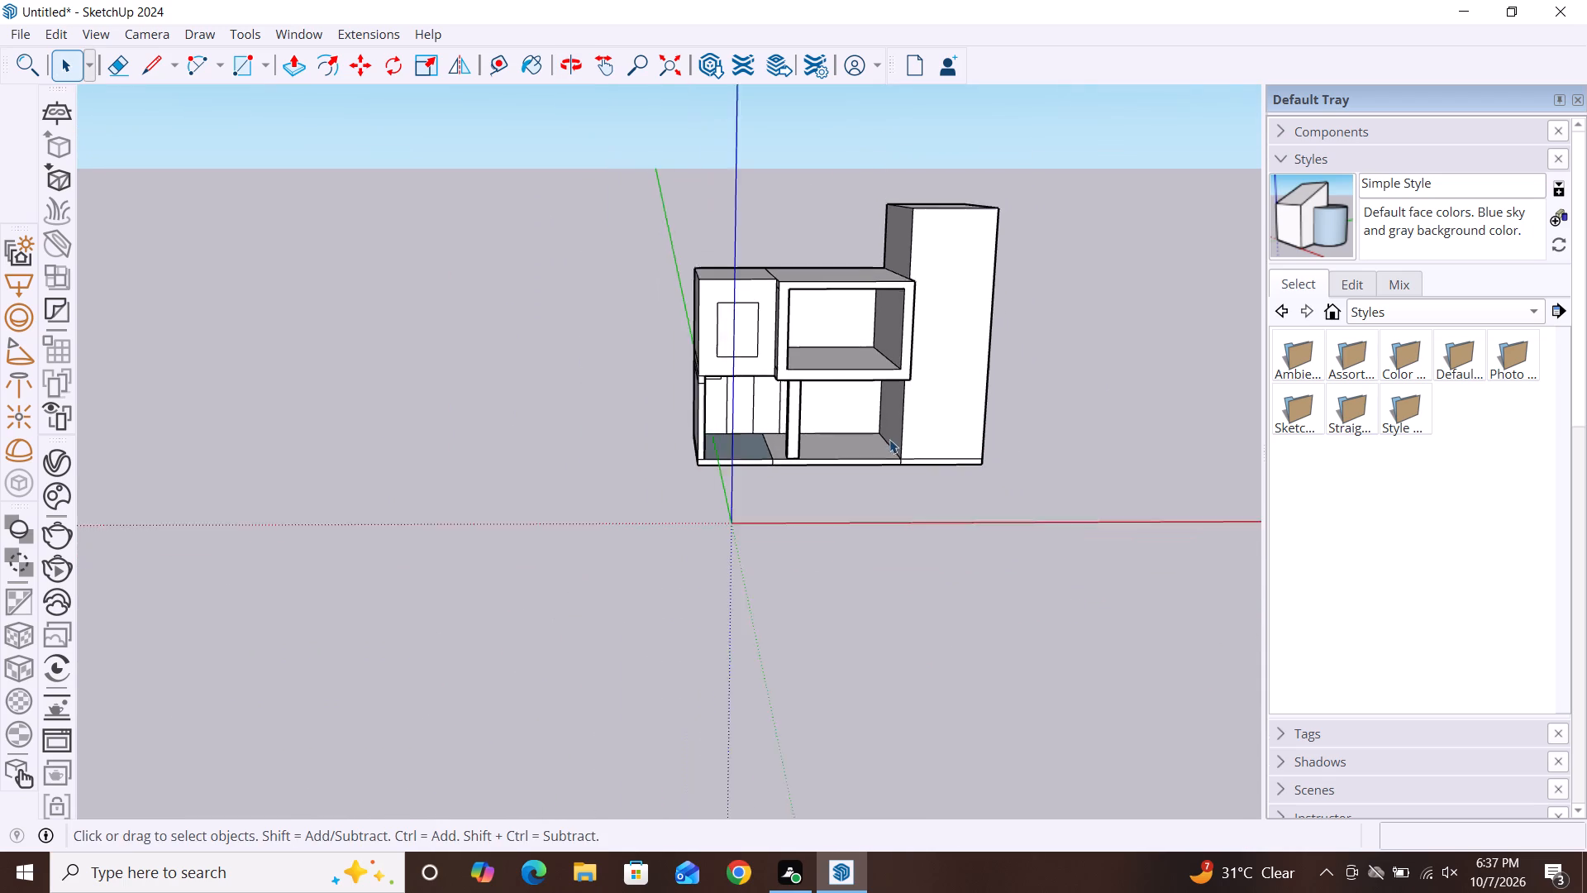
pyautogui.scroll(6, 778, 379)
pyautogui.scroll(-2, 691, 306)
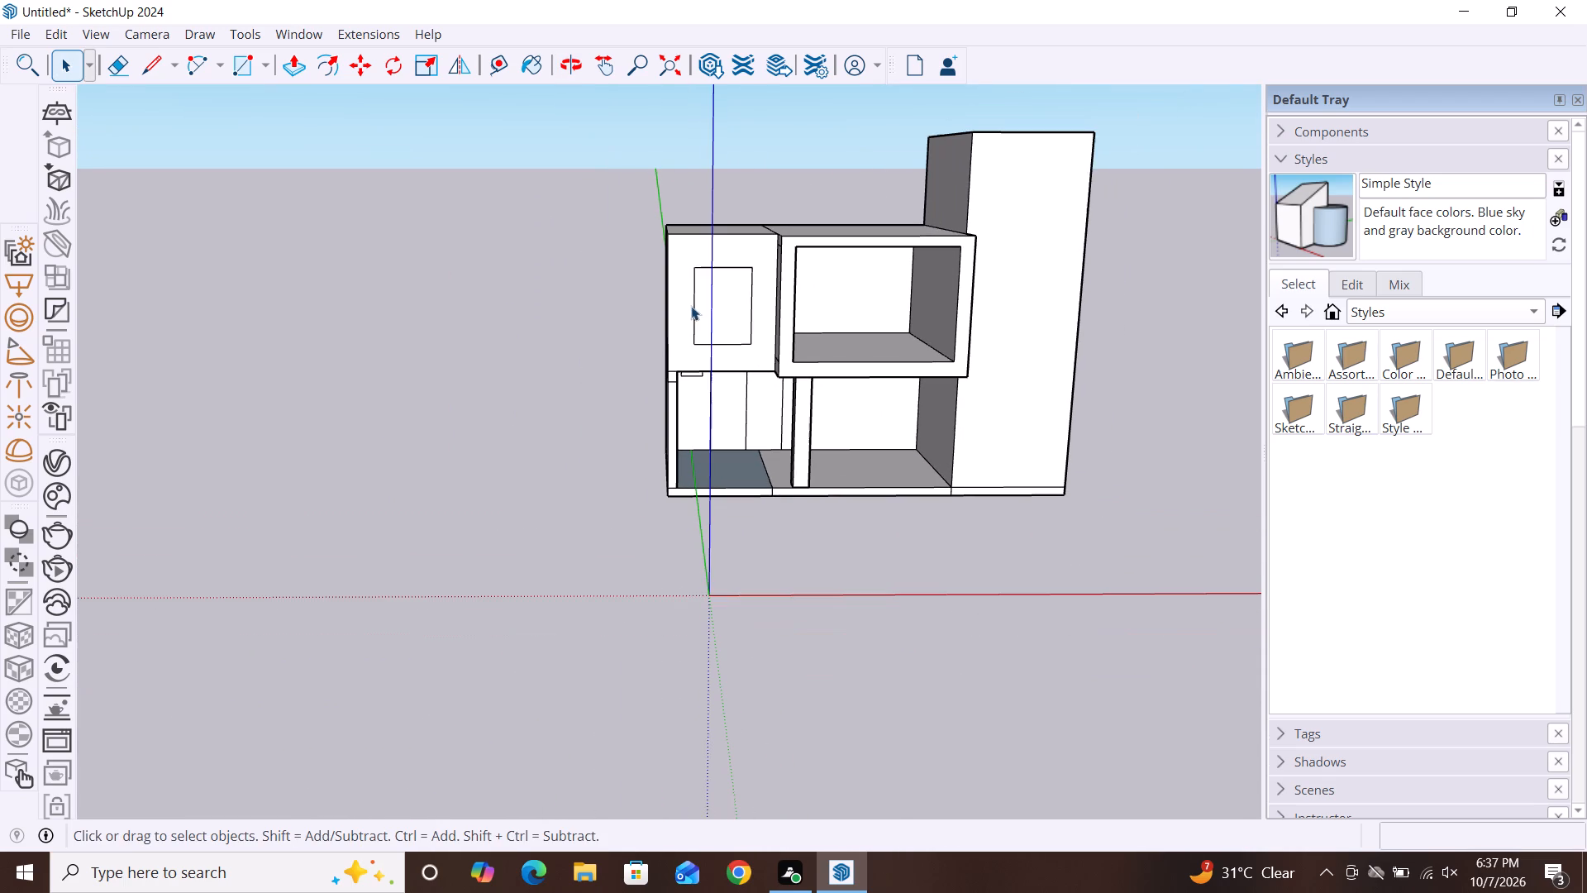
pyautogui.scroll(4, 889, 364)
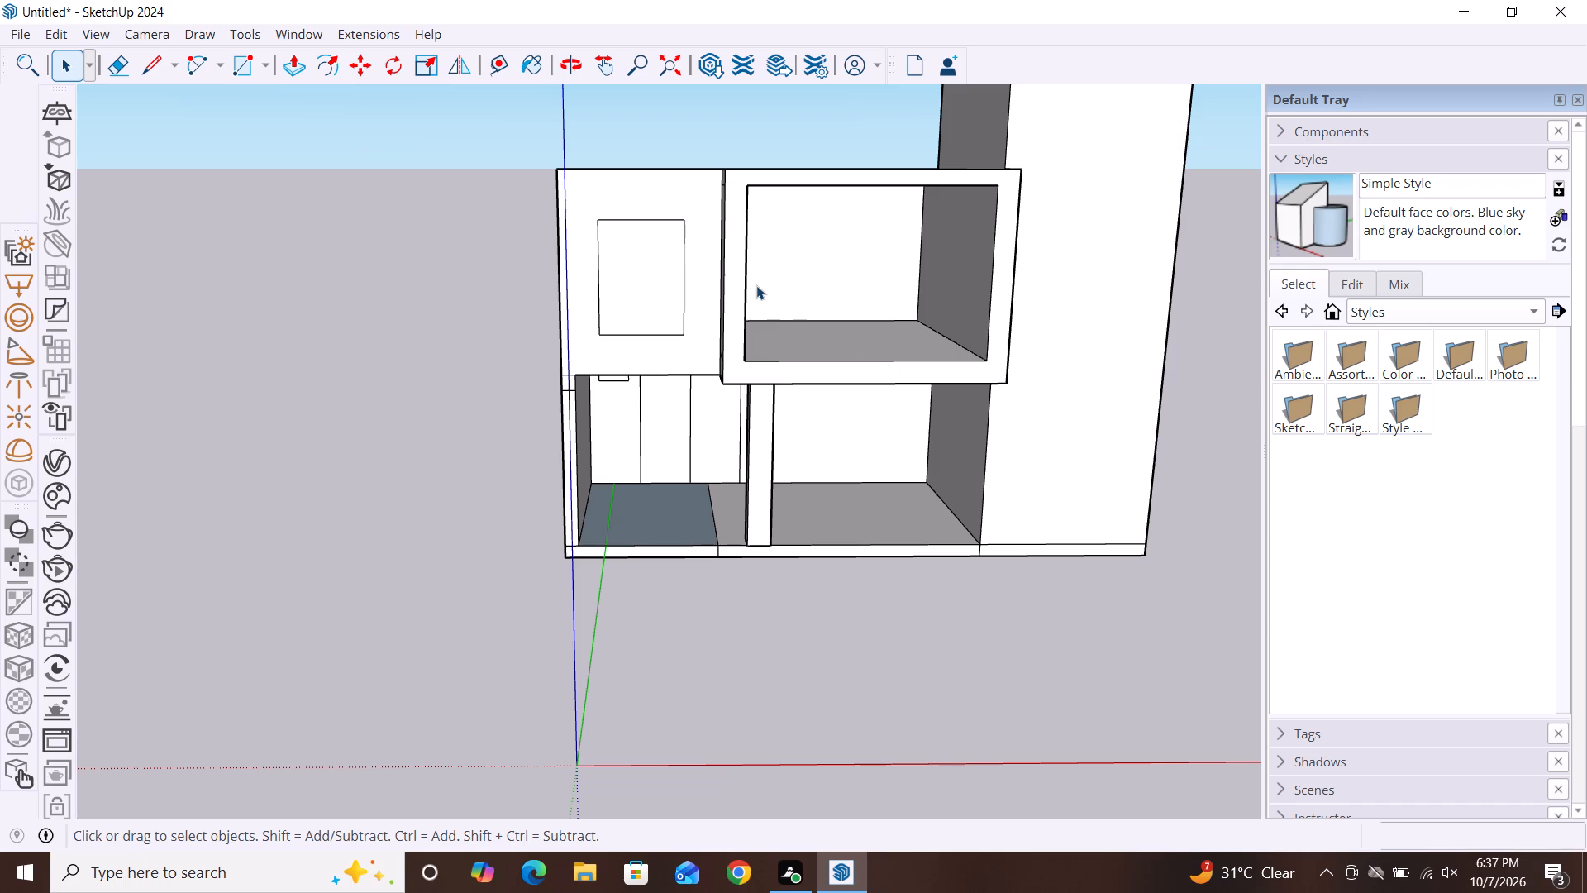
pyautogui.scroll(-4, 773, 245)
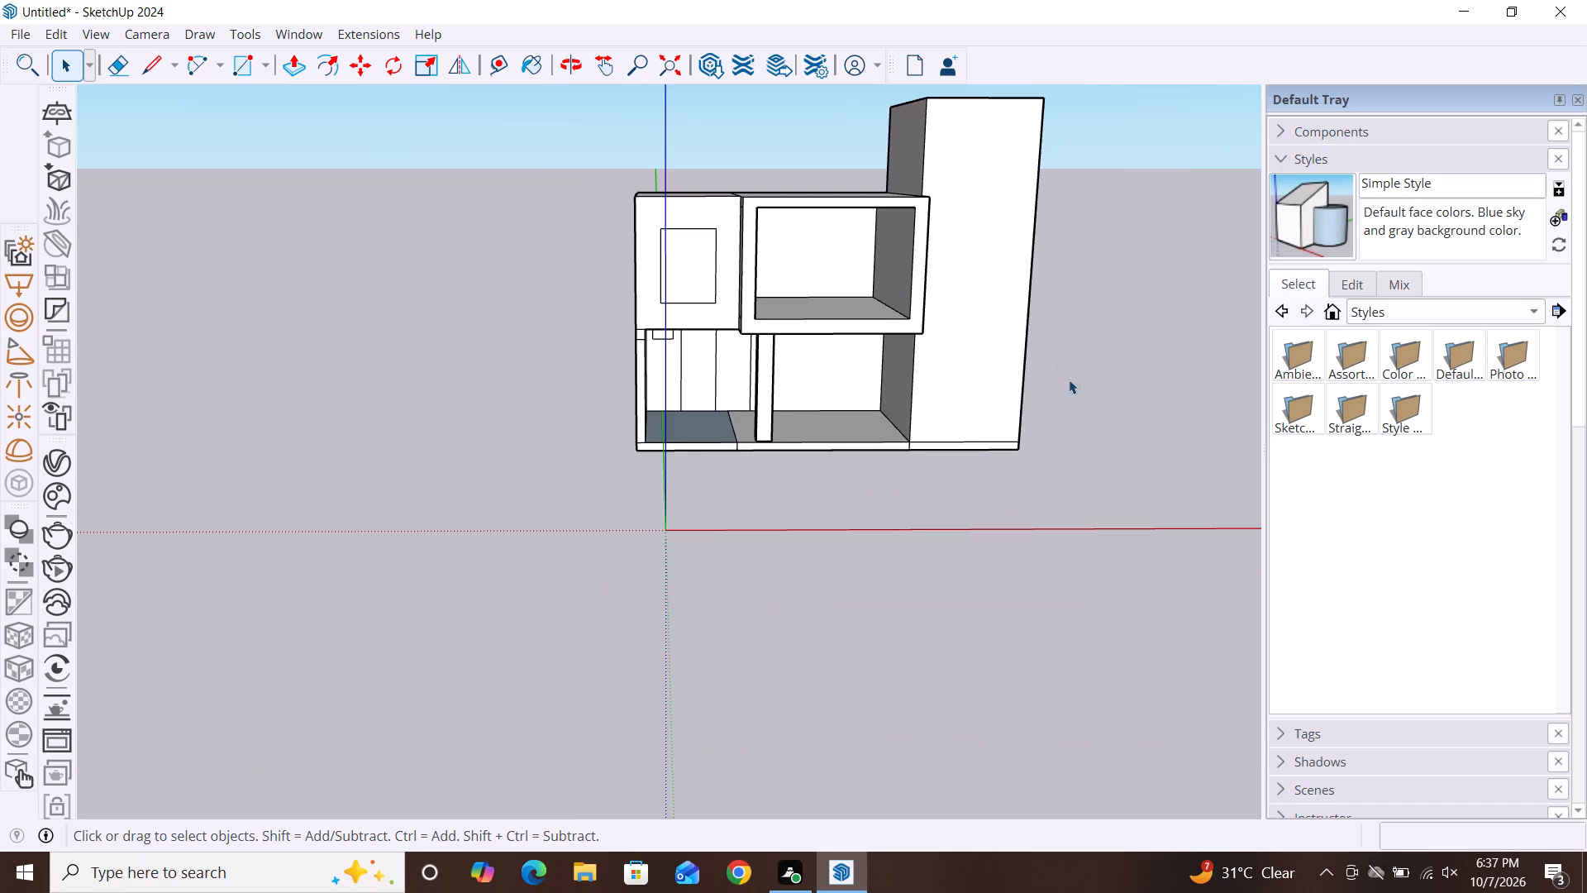
pyautogui.scroll(-2, 1075, 399)
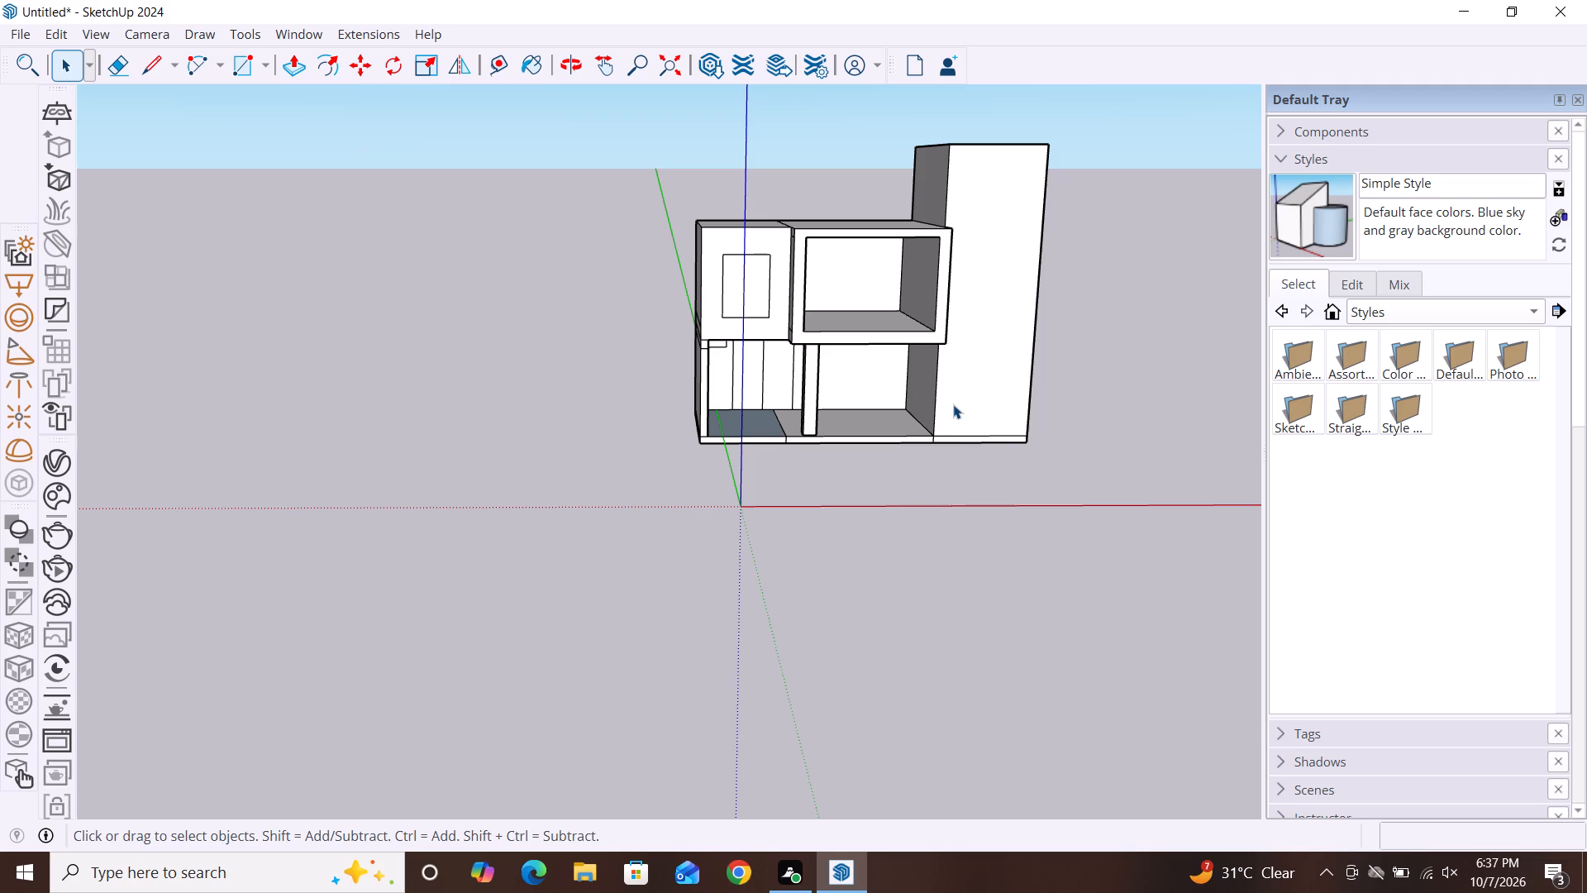
# Examine the front elevation from slightly different angles, looking closely at the projecting upper frame and its depth.
pyautogui.moveTo(953, 405); pyautogui.dragTo(884, 380, button='middle')
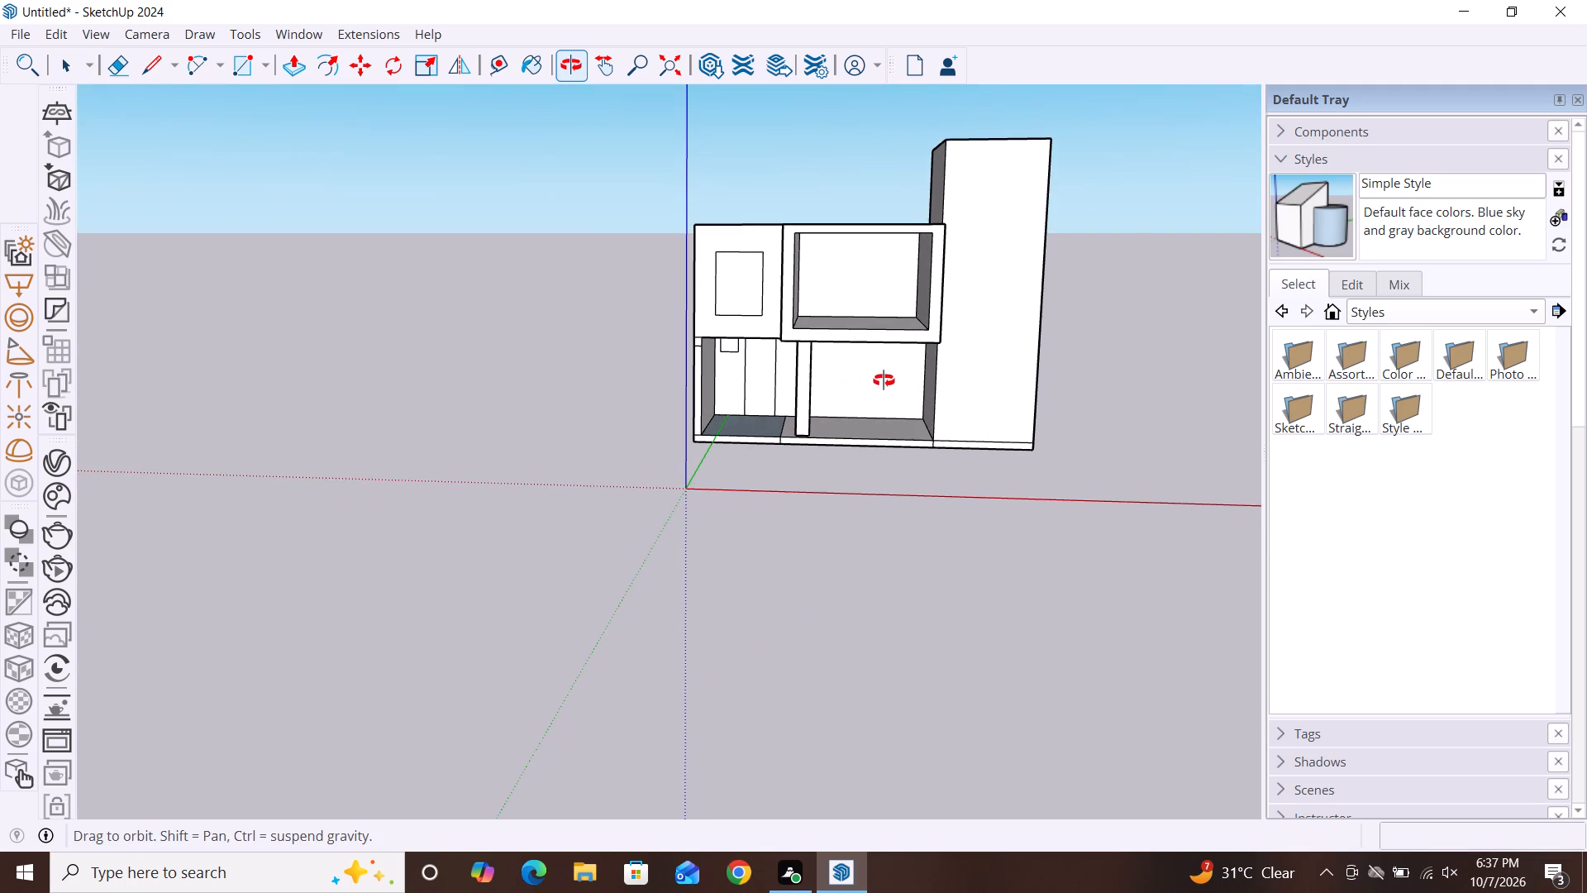
pyautogui.moveTo(884, 380); pyautogui.dragTo(960, 361, button='middle')
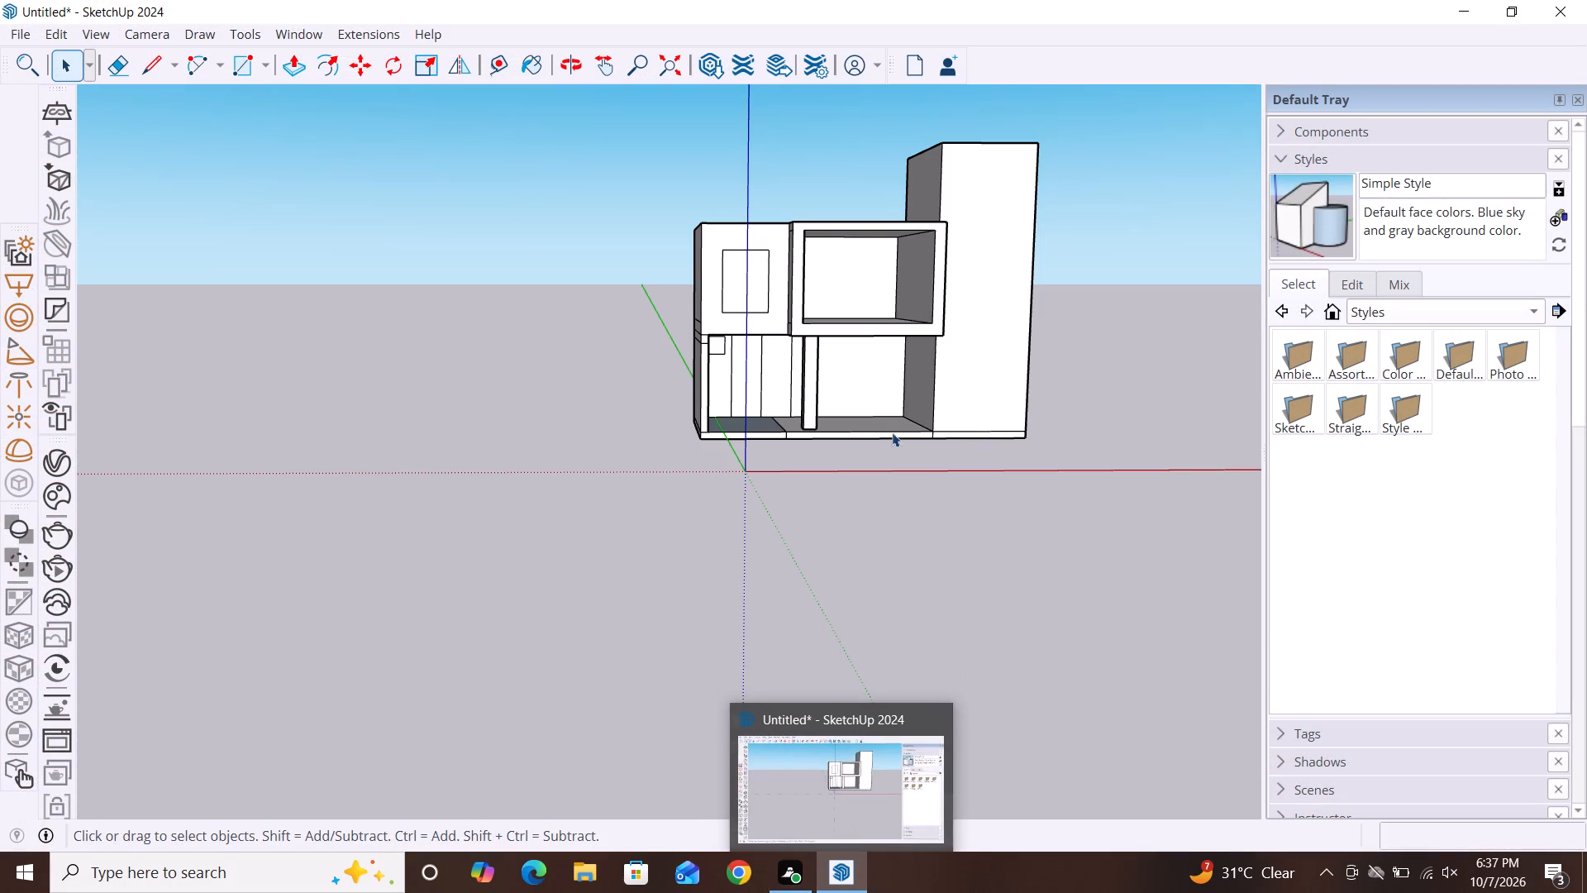
pyautogui.scroll(-2, 766, 322)
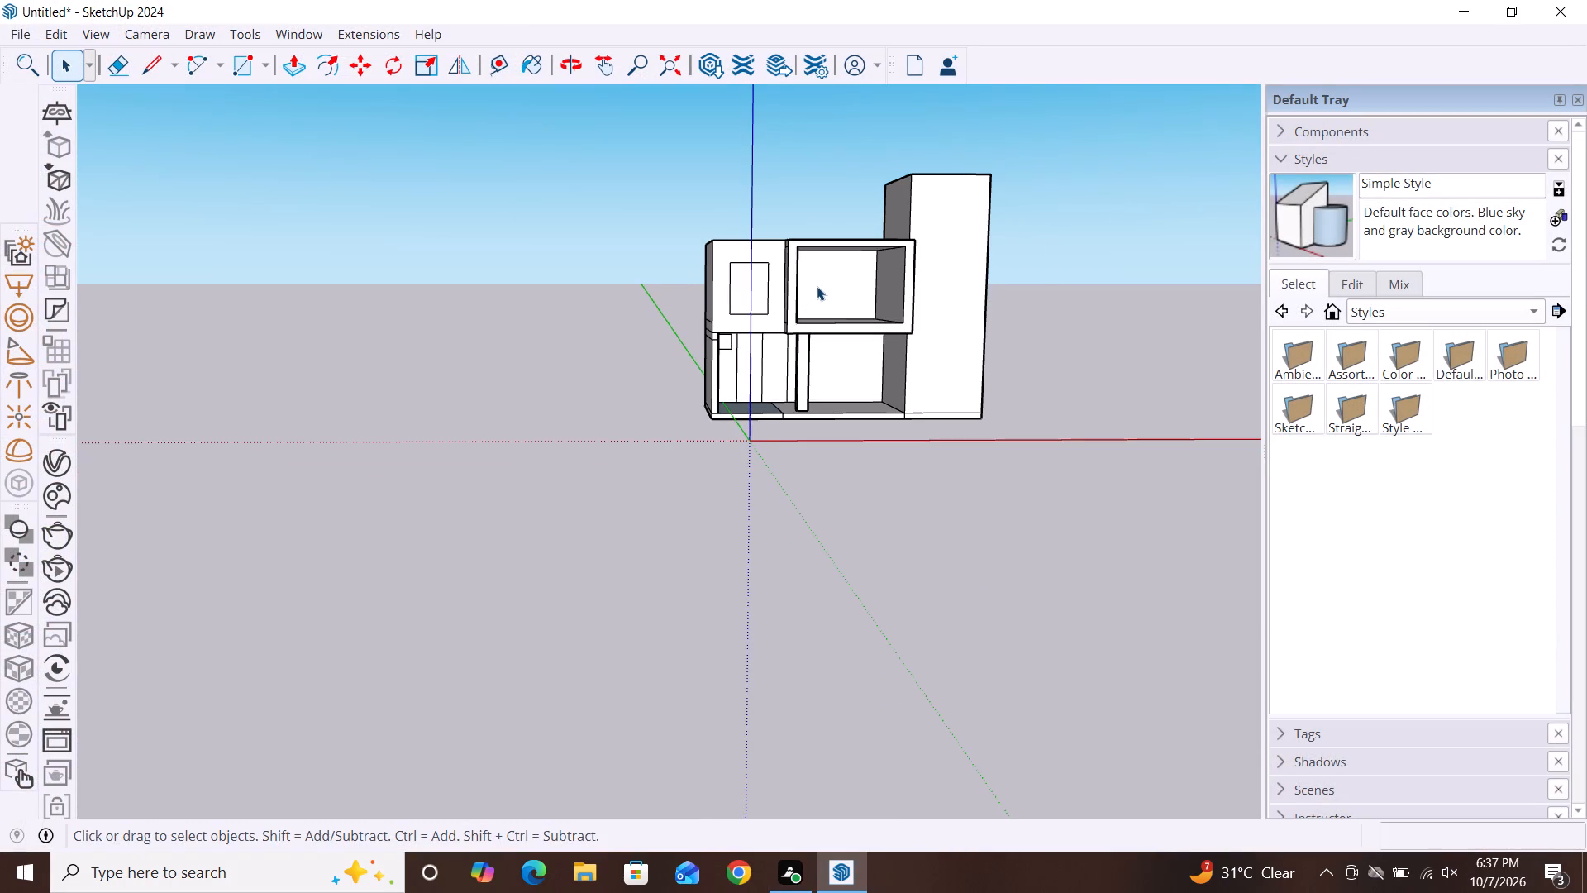
pyautogui.scroll(7, 817, 286)
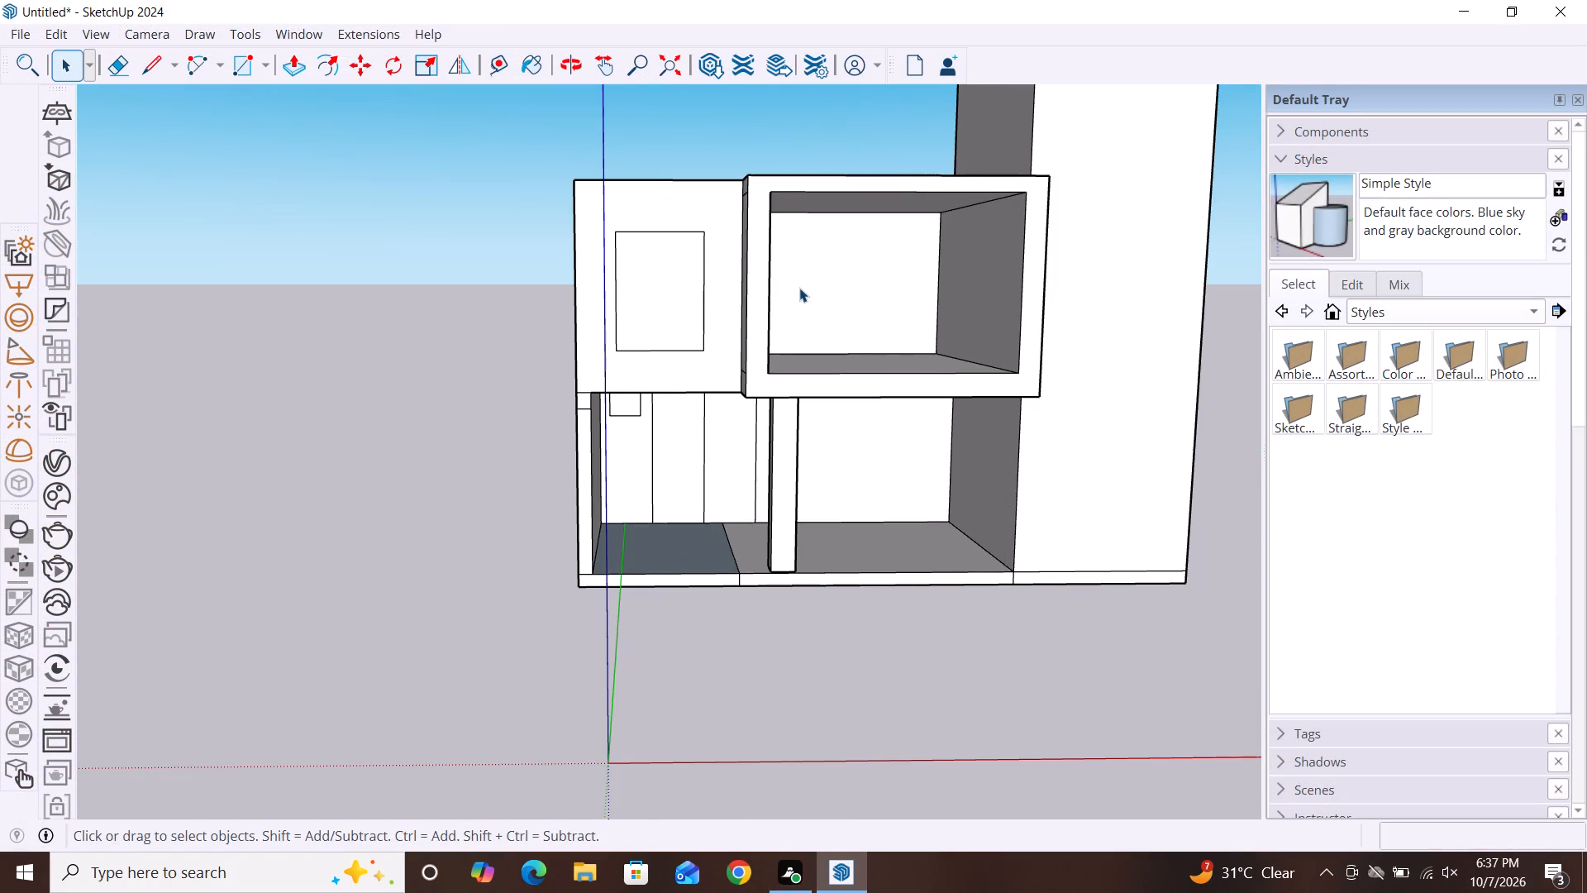
pyautogui.scroll(-5, 593, 287)
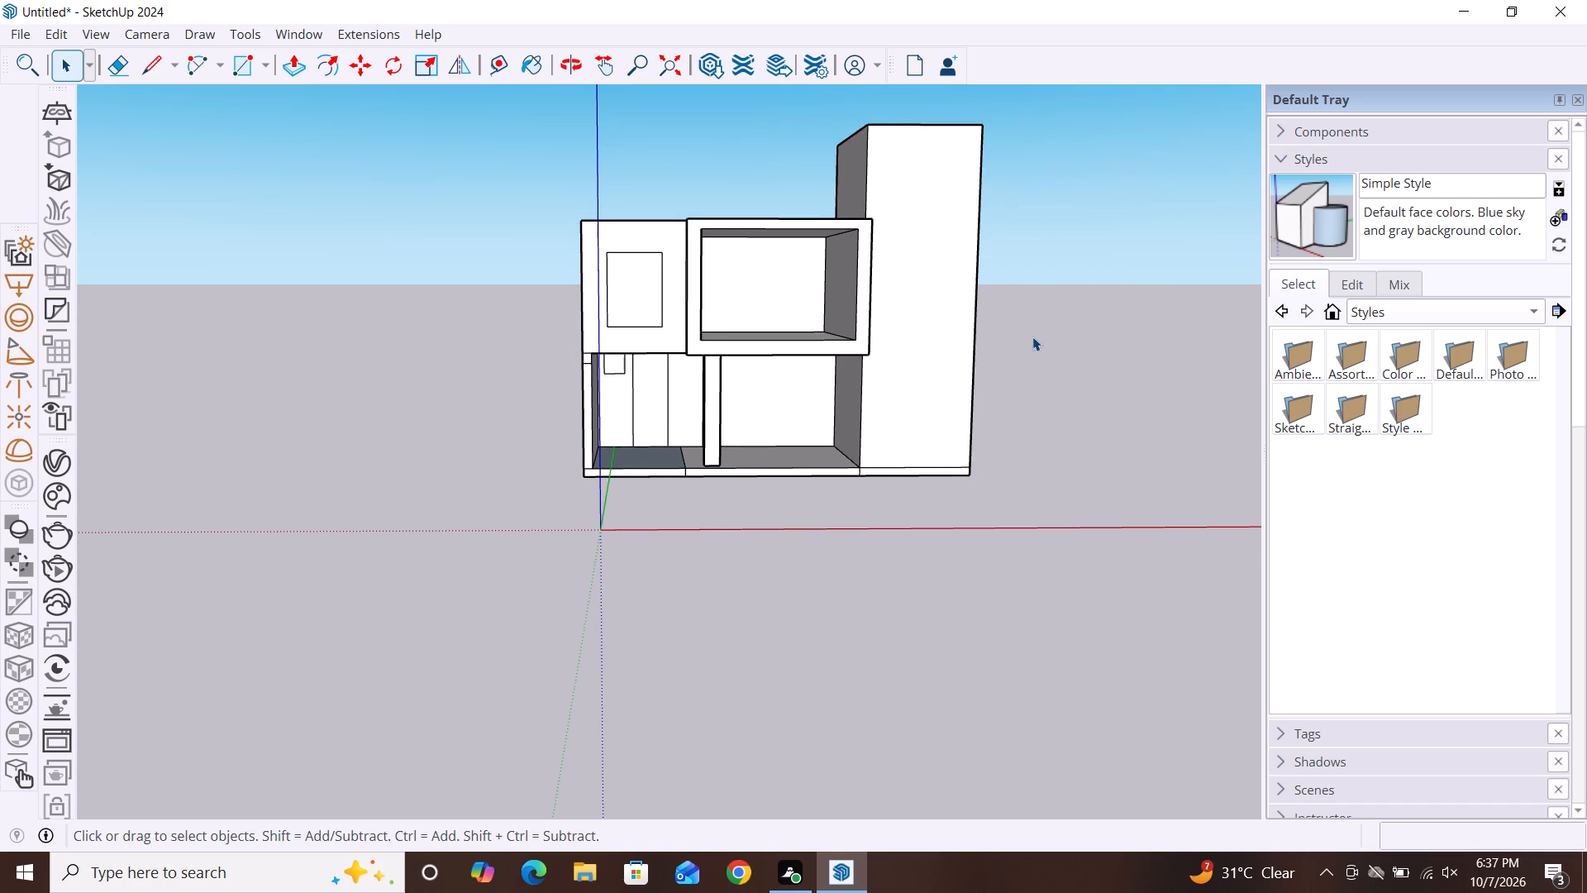
pyautogui.moveTo(1031, 337); pyautogui.dragTo(1002, 350, button='middle')
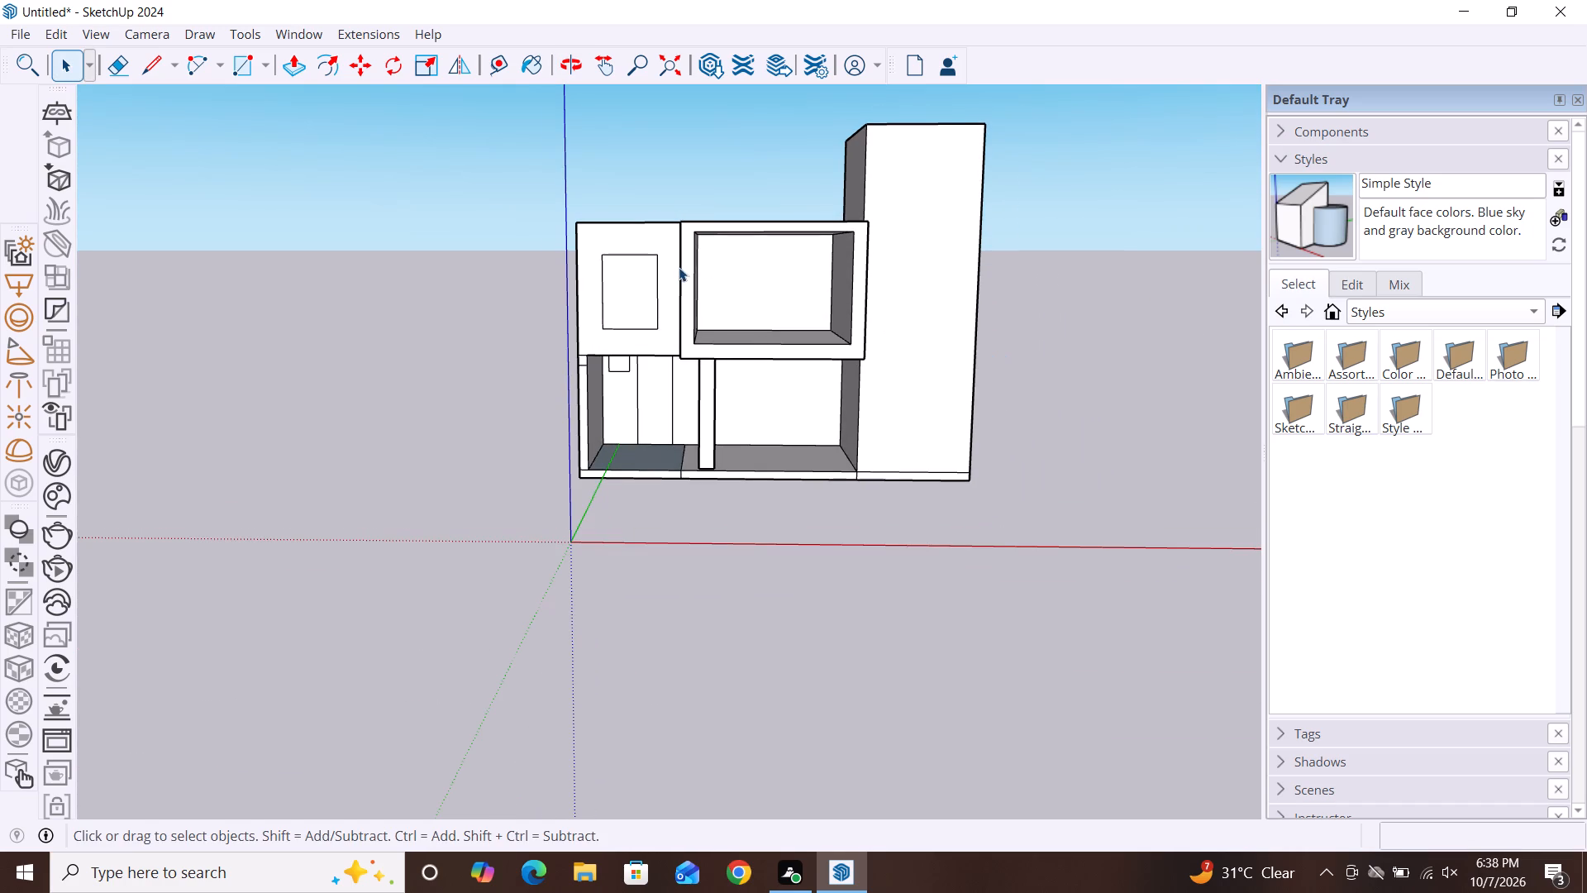
# Examine the front elevation at near eye level, comparing the two storeys' proportions with the tower beside them.
pyautogui.scroll(5, 679, 267)
pyautogui.scroll(-3, 679, 267)
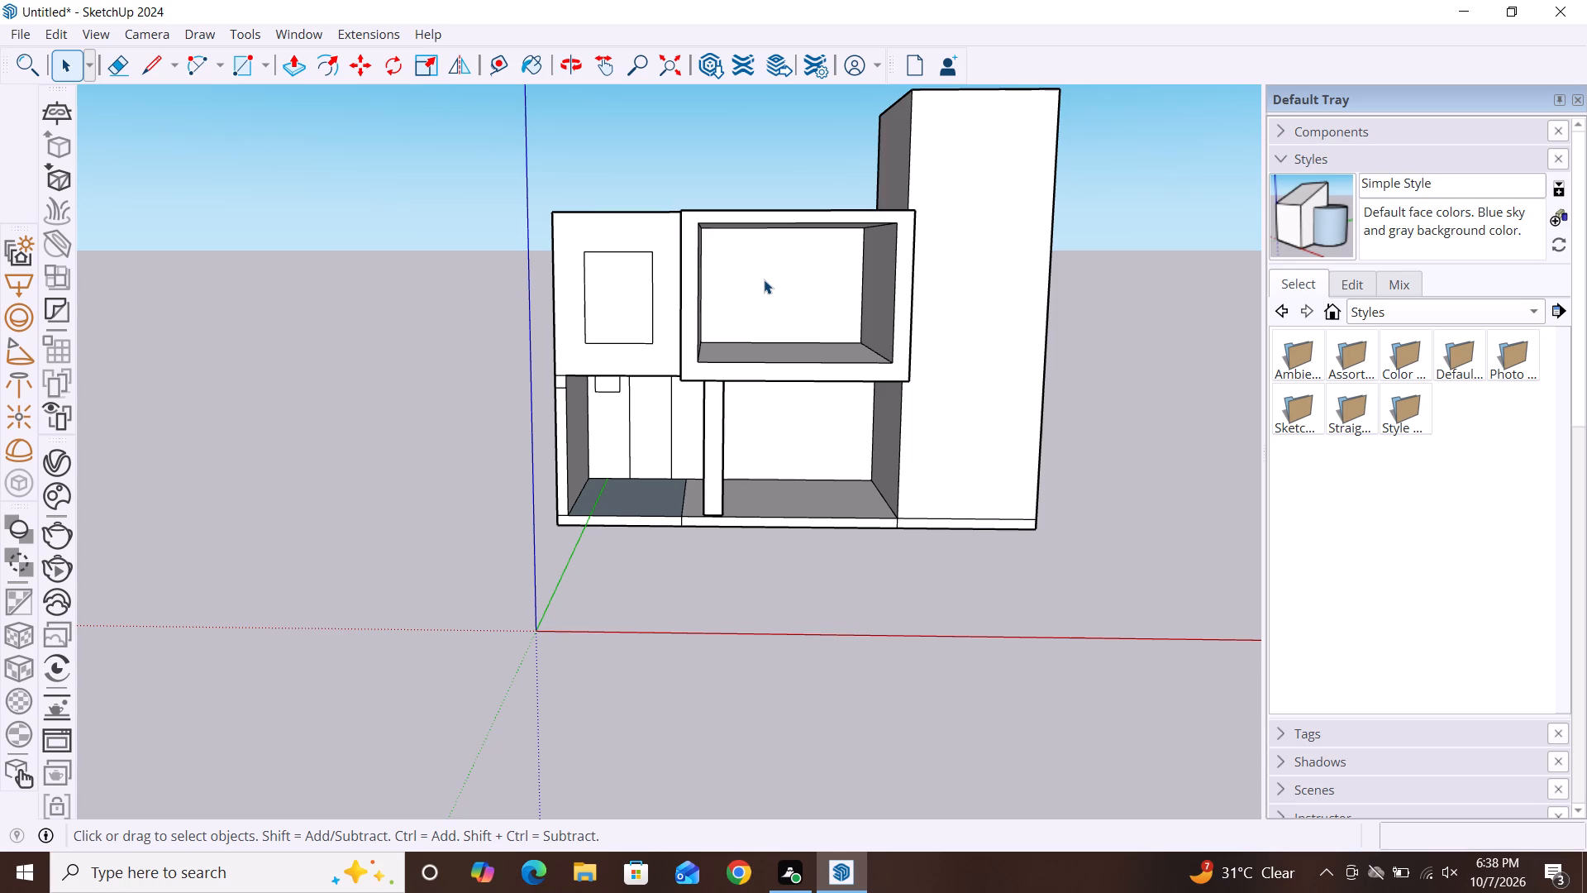
pyautogui.scroll(4, 846, 427)
pyautogui.scroll(-2, 706, 339)
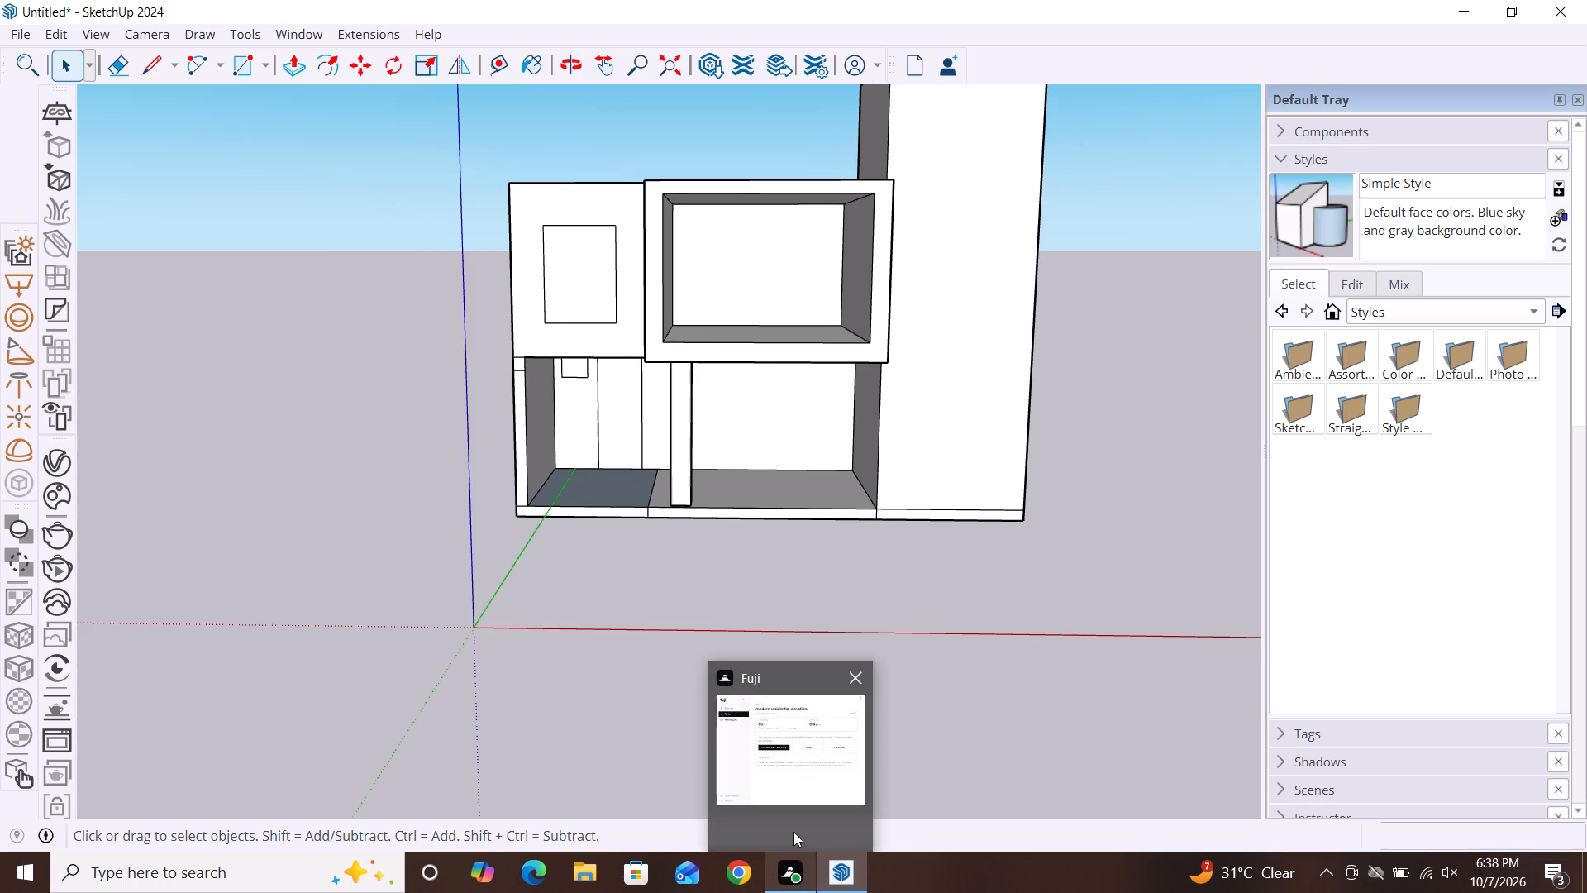
pyautogui.scroll(-2, 935, 432)
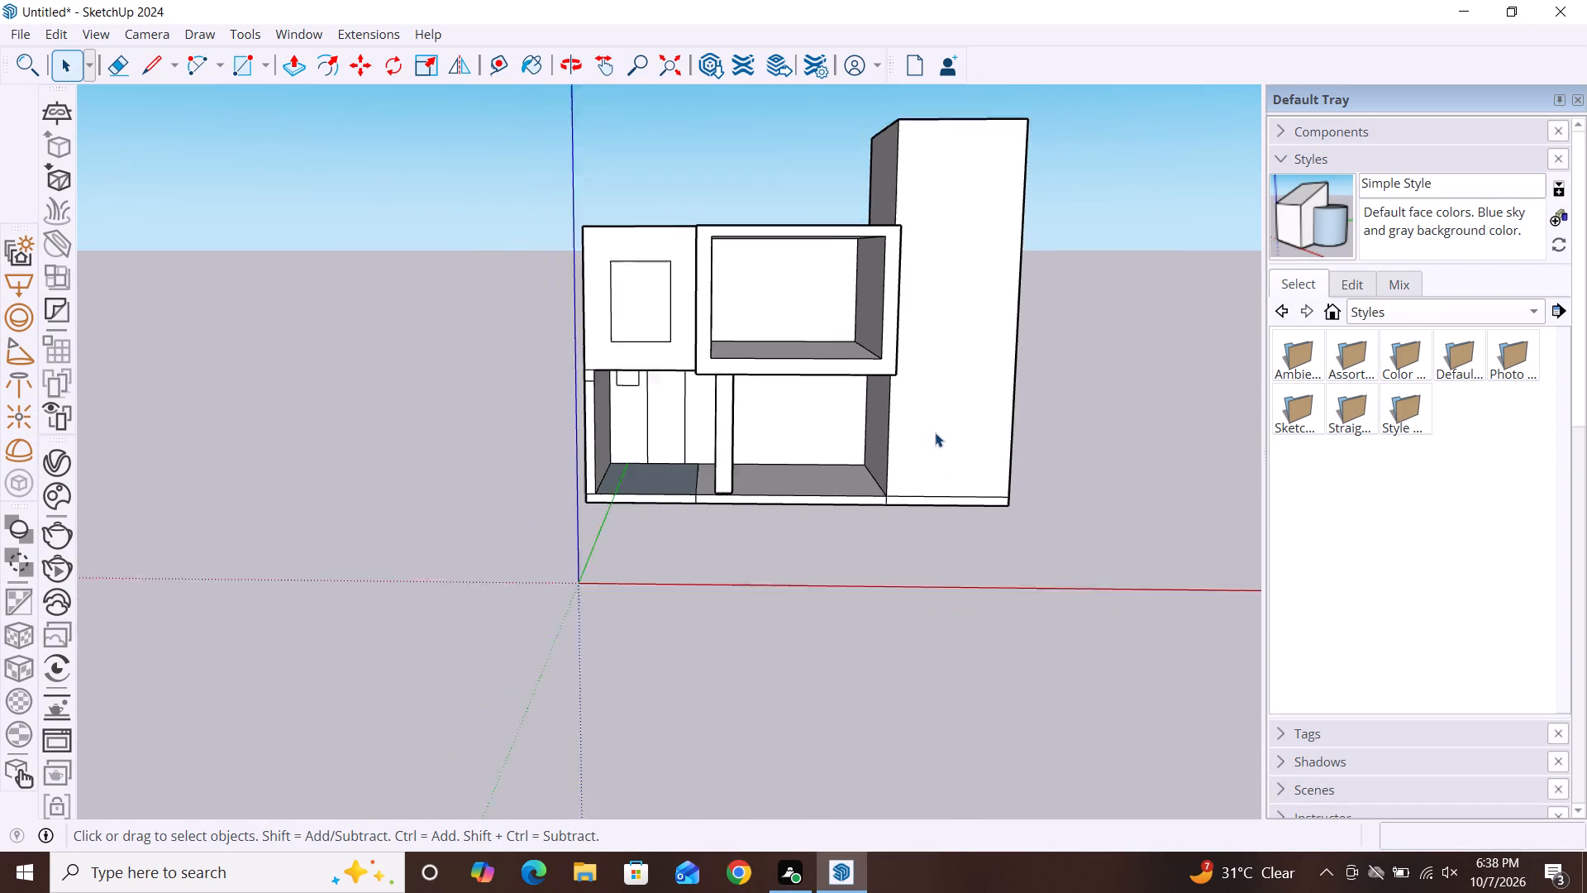
pyautogui.scroll(-1, 935, 432)
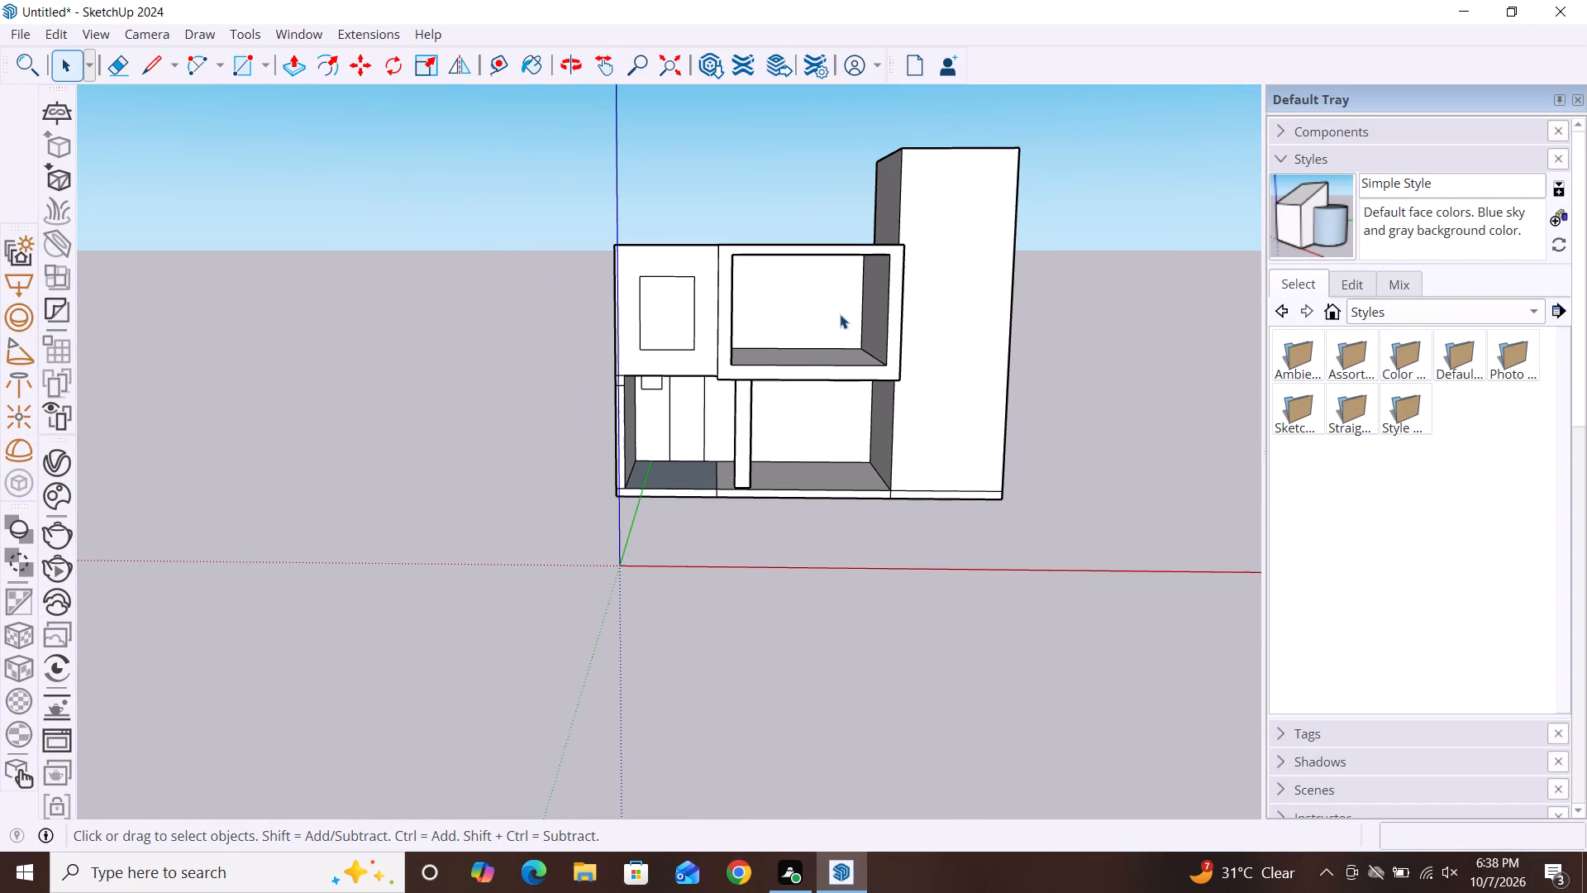
pyautogui.scroll(-2, 718, 397)
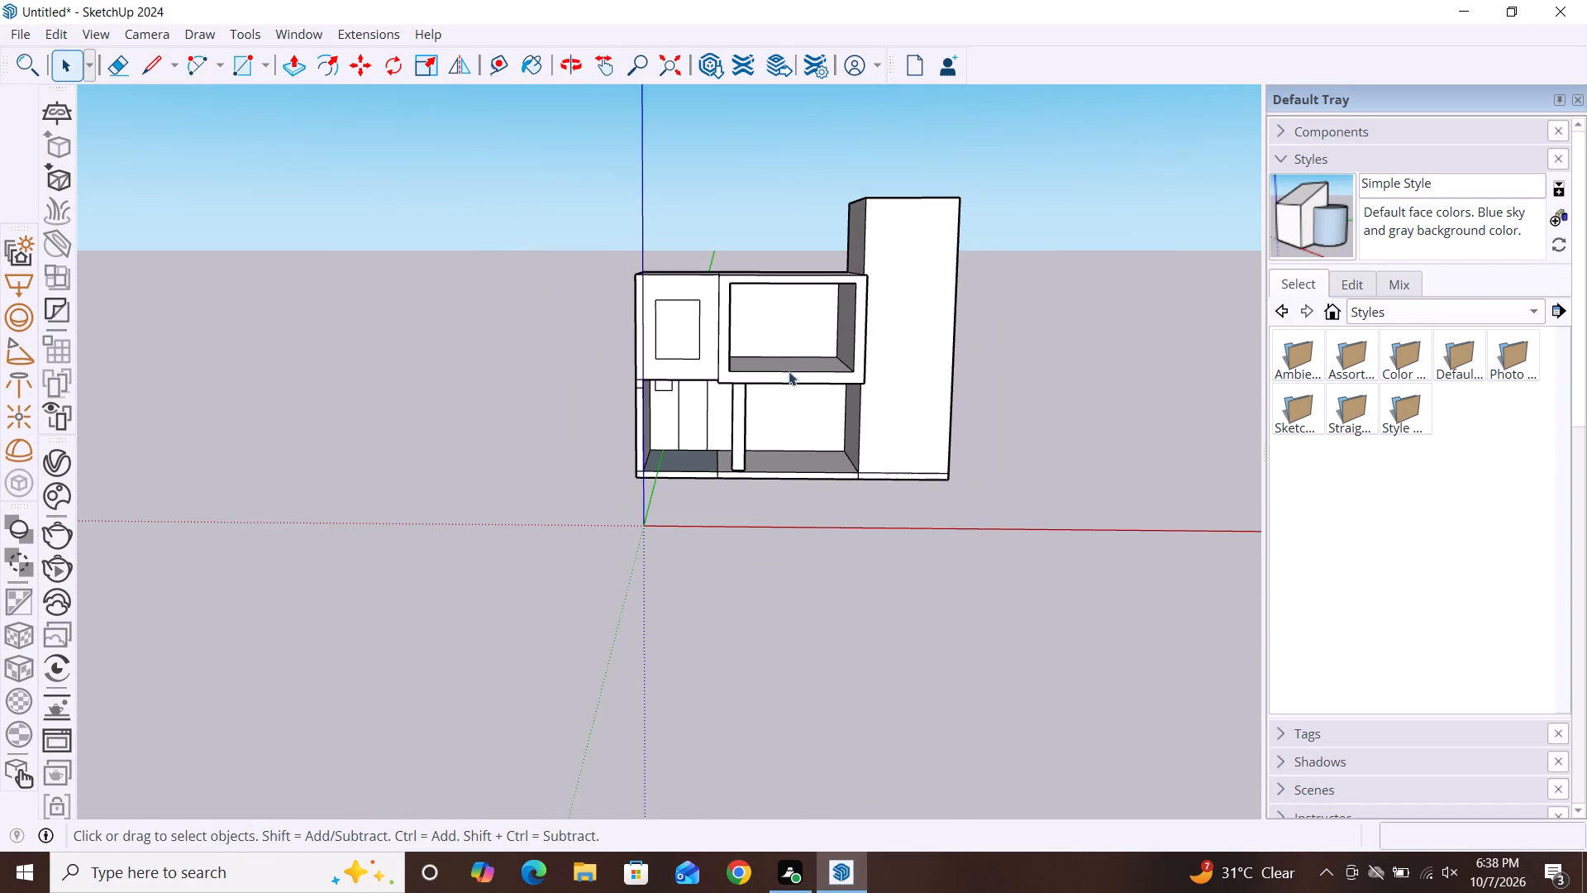
pyautogui.scroll(5, 774, 349)
pyautogui.scroll(-3, 770, 361)
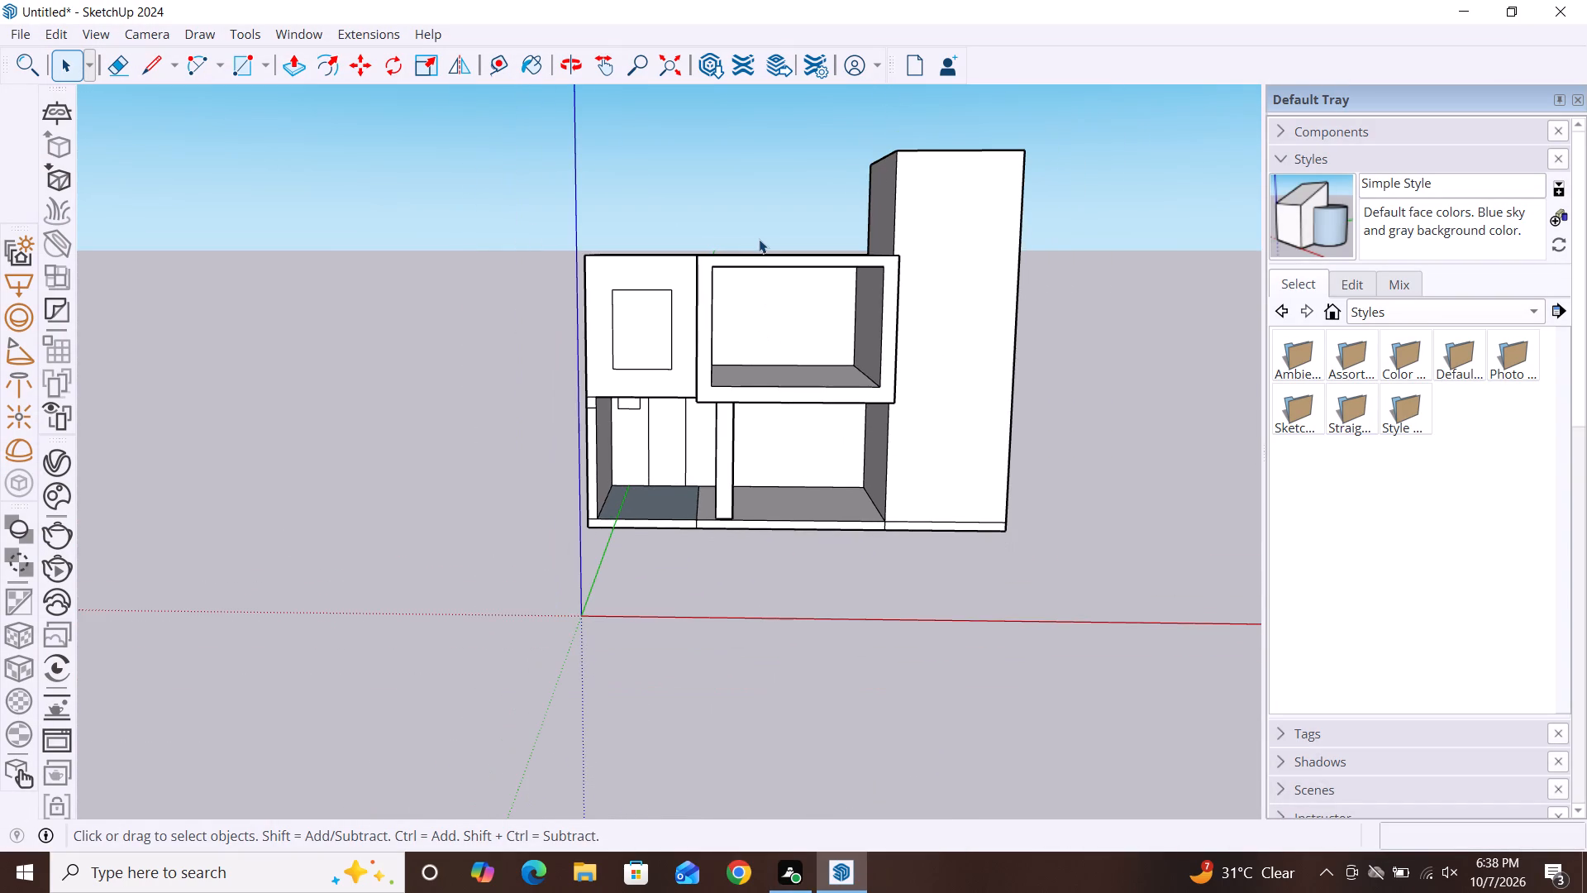
pyautogui.scroll(3, 759, 235)
pyautogui.scroll(-2, 759, 235)
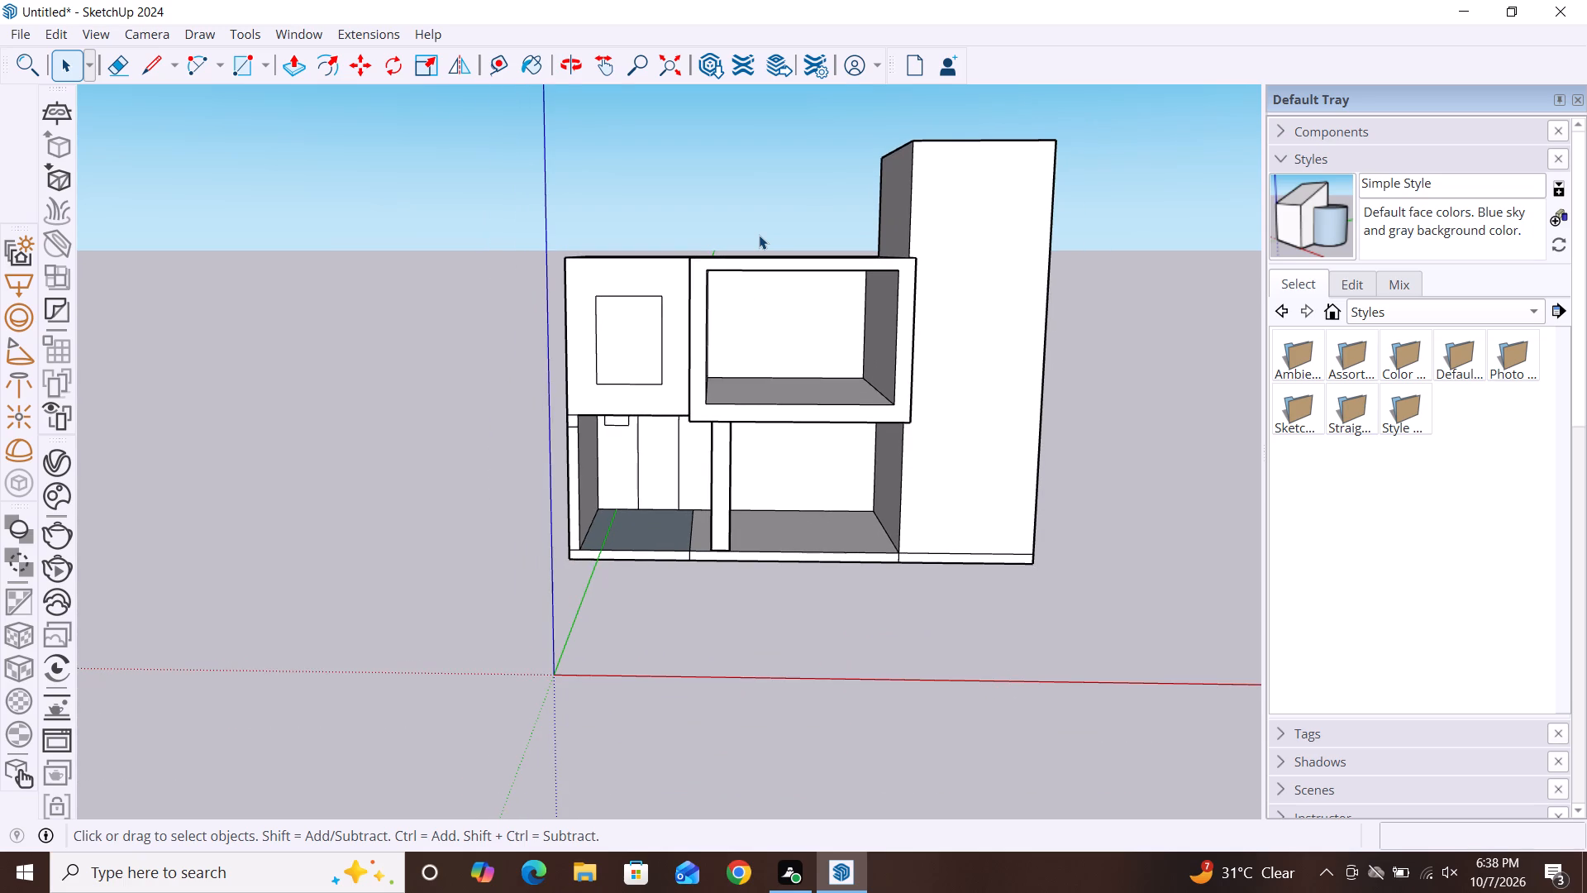
pyautogui.scroll(-2, 748, 284)
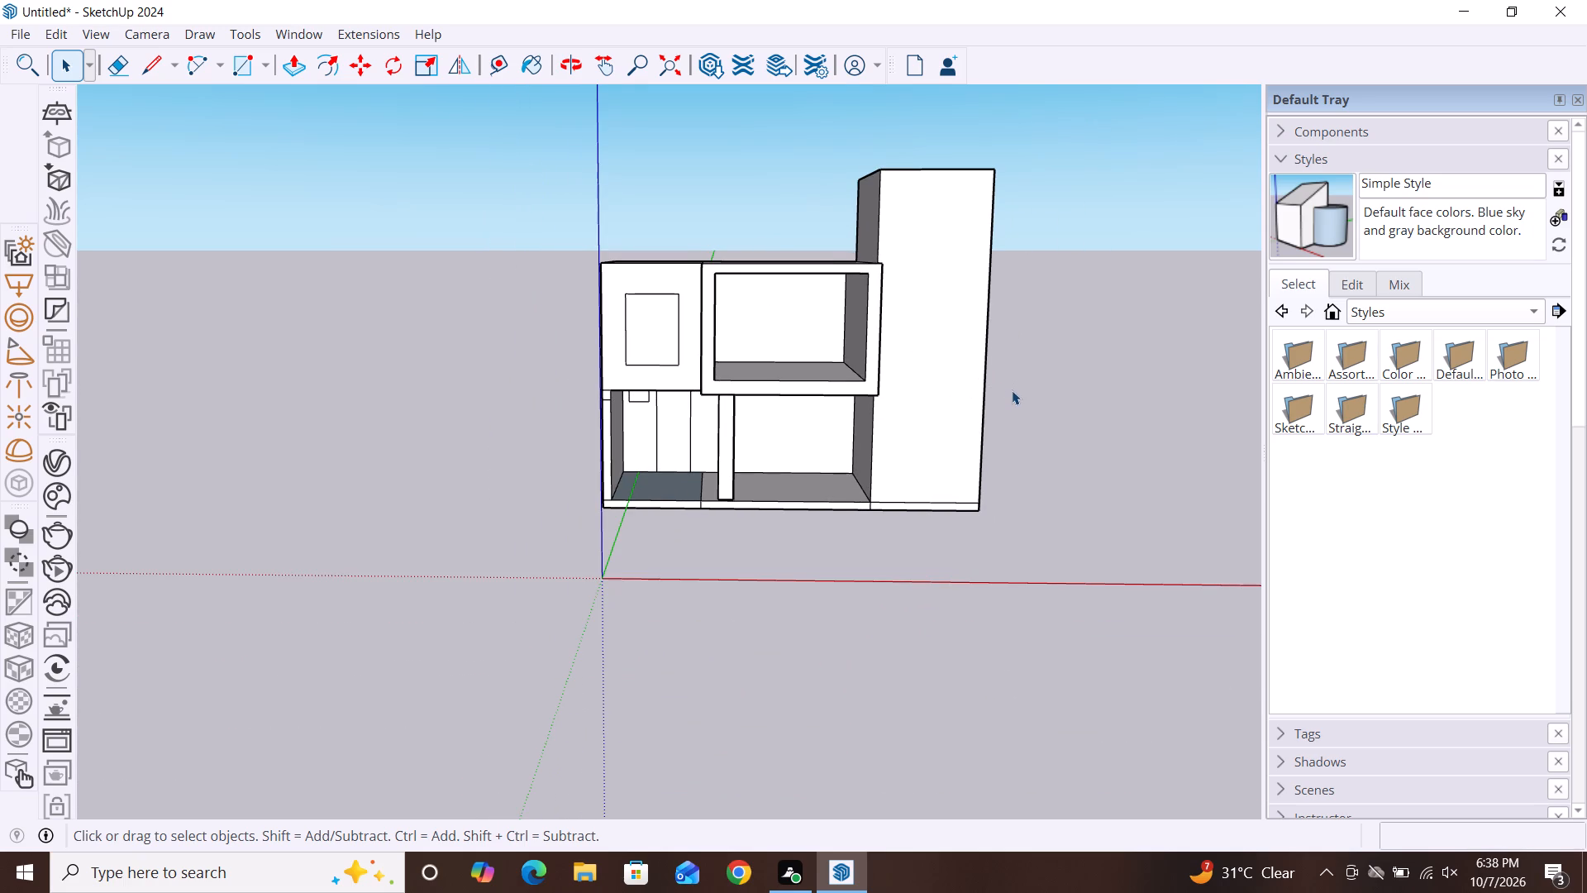
# Examine the building from a raised front angle, including the roof surfaces, the upper frame's interior and the recess floor.
pyautogui.moveTo(1012, 390); pyautogui.dragTo(979, 428, button='middle')
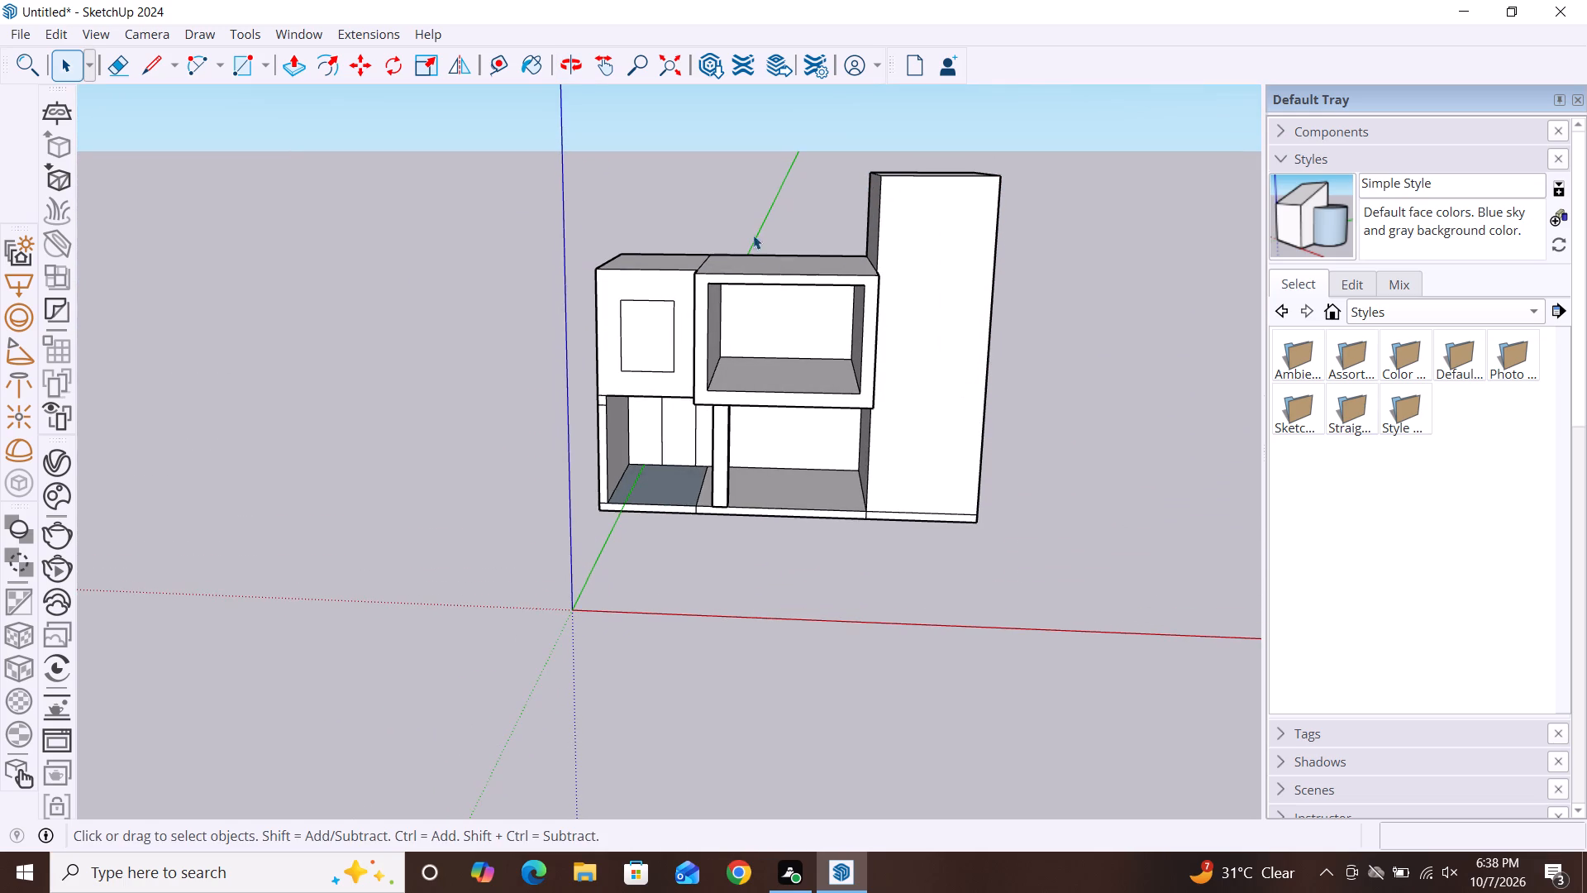
pyautogui.scroll(5, 694, 267)
pyautogui.scroll(-3, 694, 267)
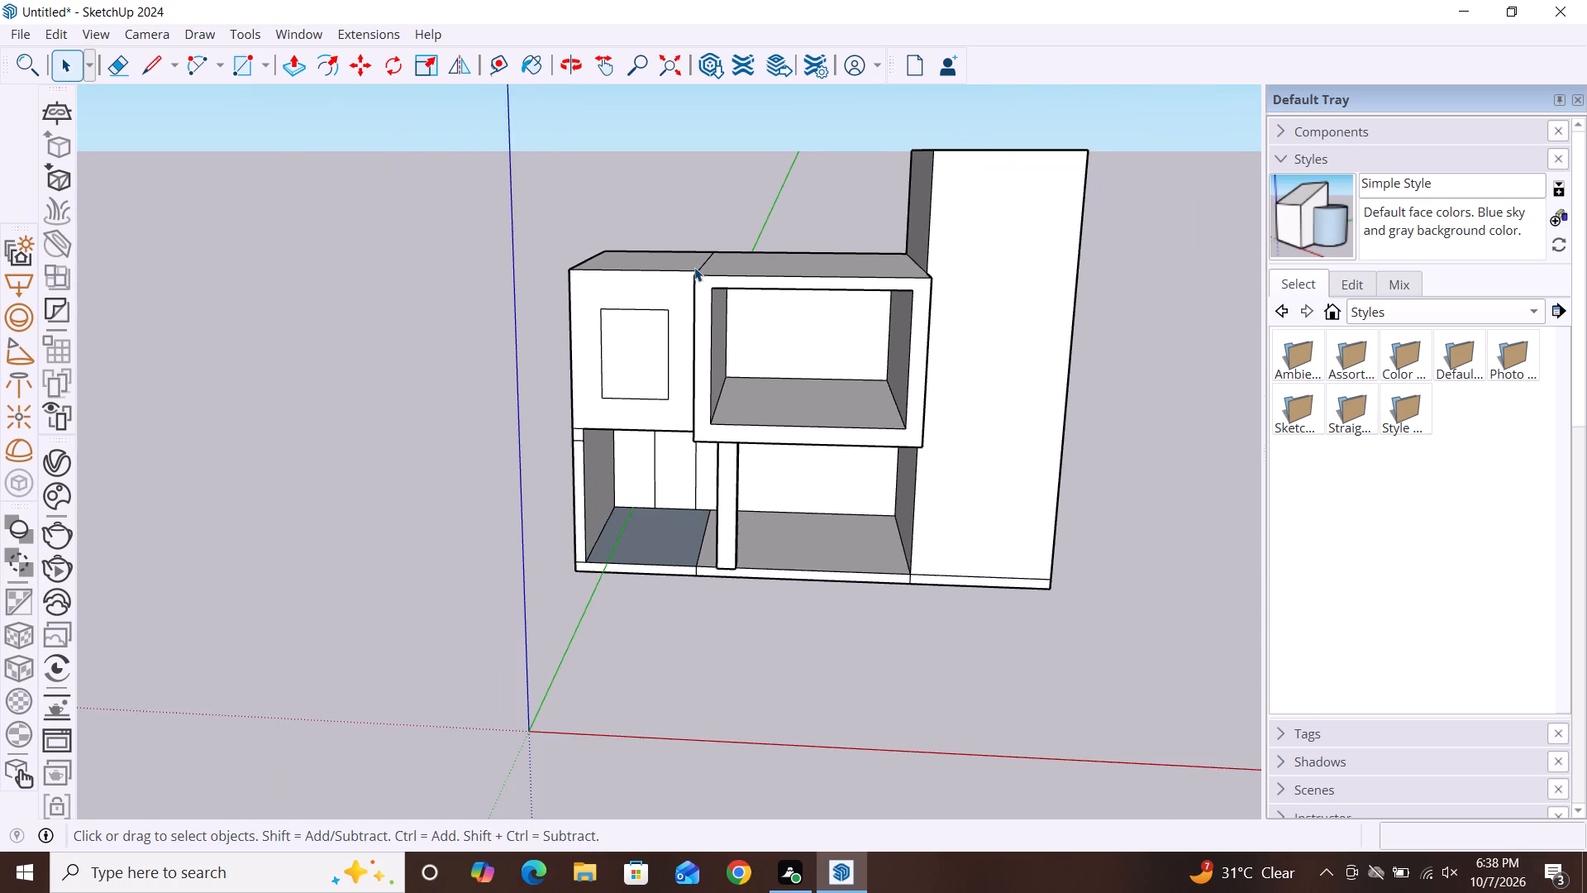
pyautogui.scroll(-1, 694, 267)
pyautogui.scroll(-2, 1158, 563)
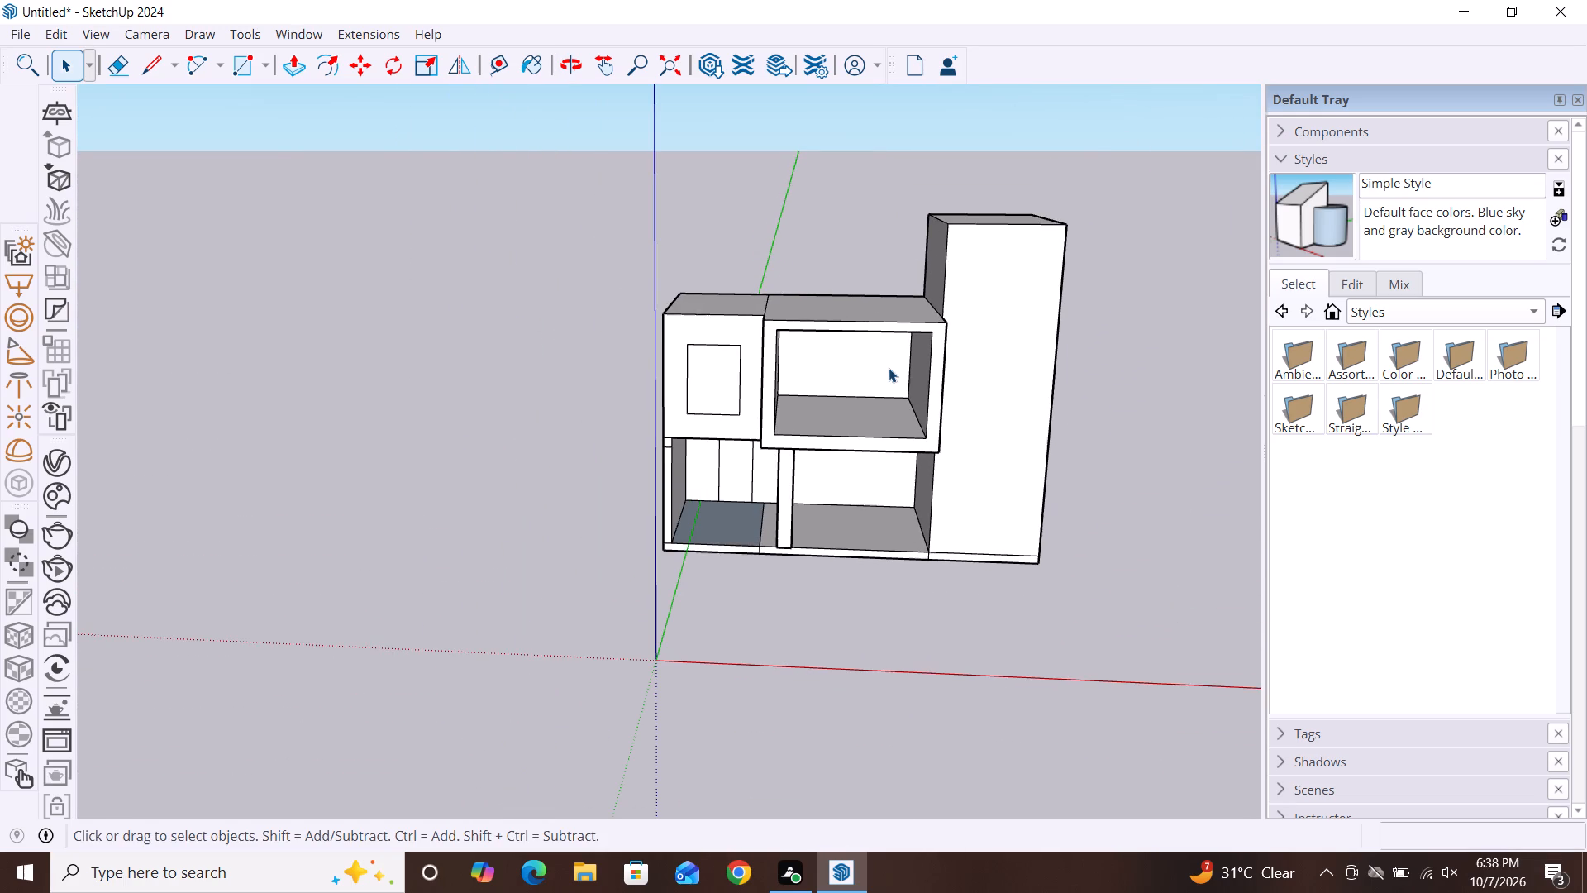
pyautogui.scroll(2, 889, 368)
pyautogui.scroll(-1, 889, 368)
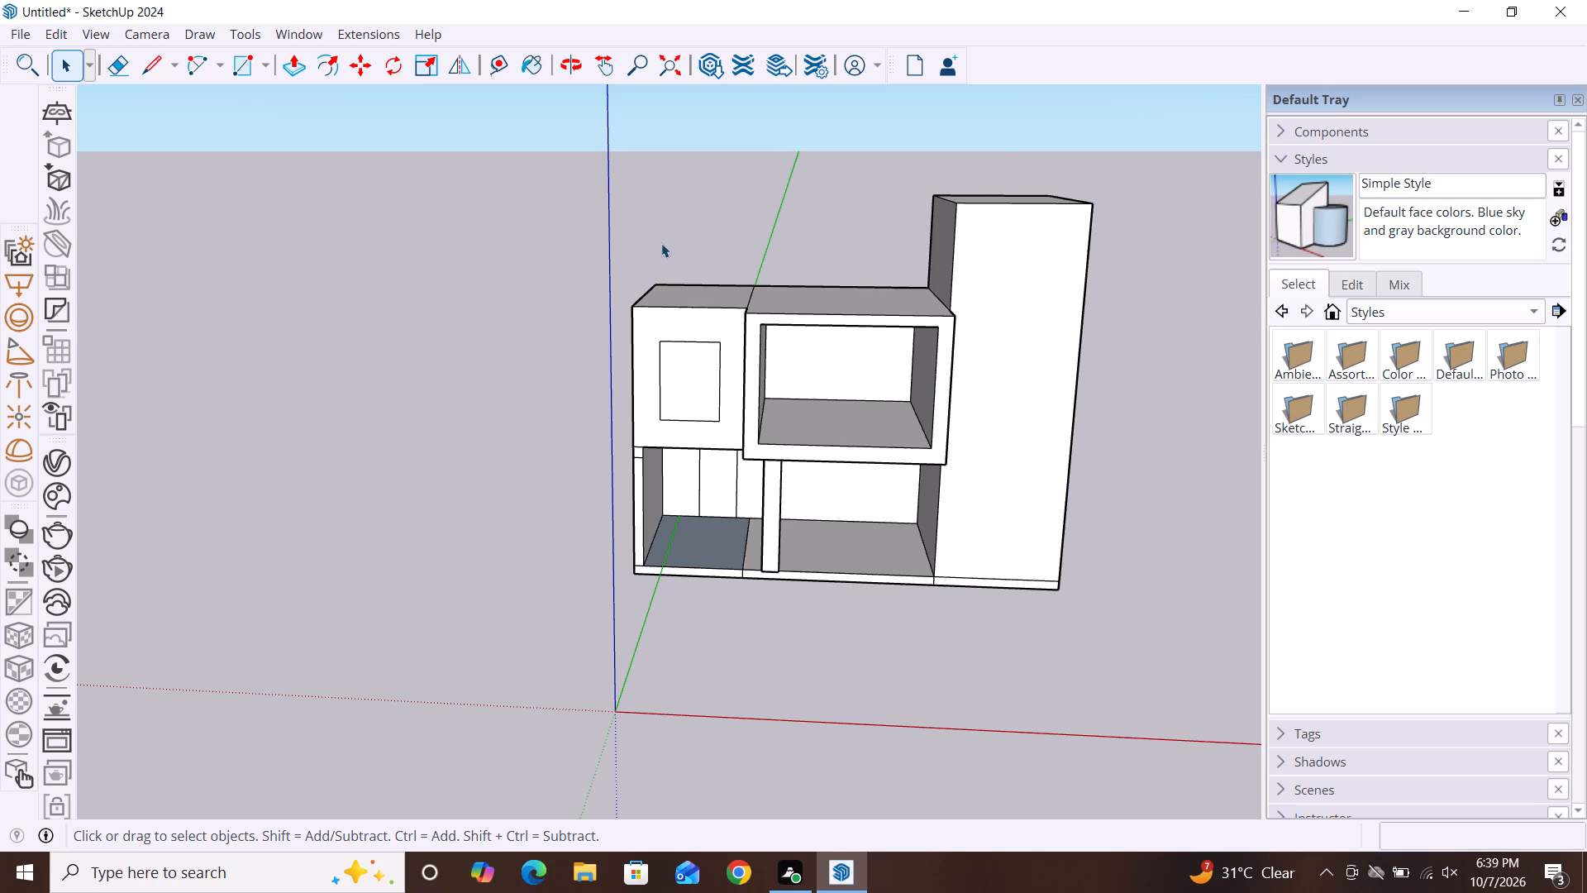
pyautogui.scroll(-2, 660, 243)
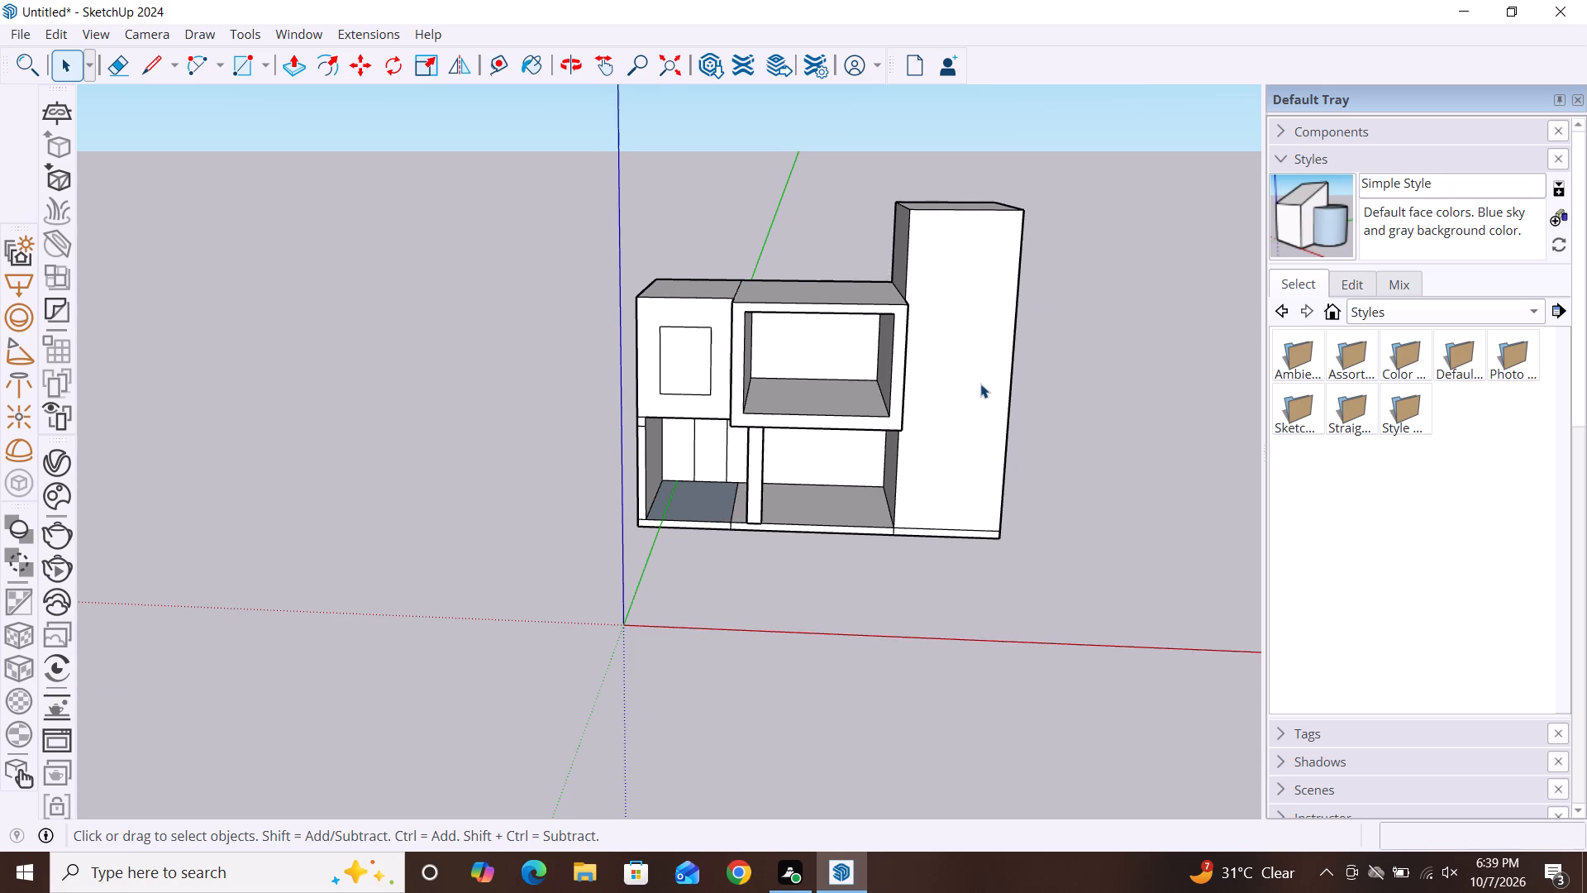
pyautogui.scroll(-1, 992, 382)
pyautogui.scroll(4, 890, 380)
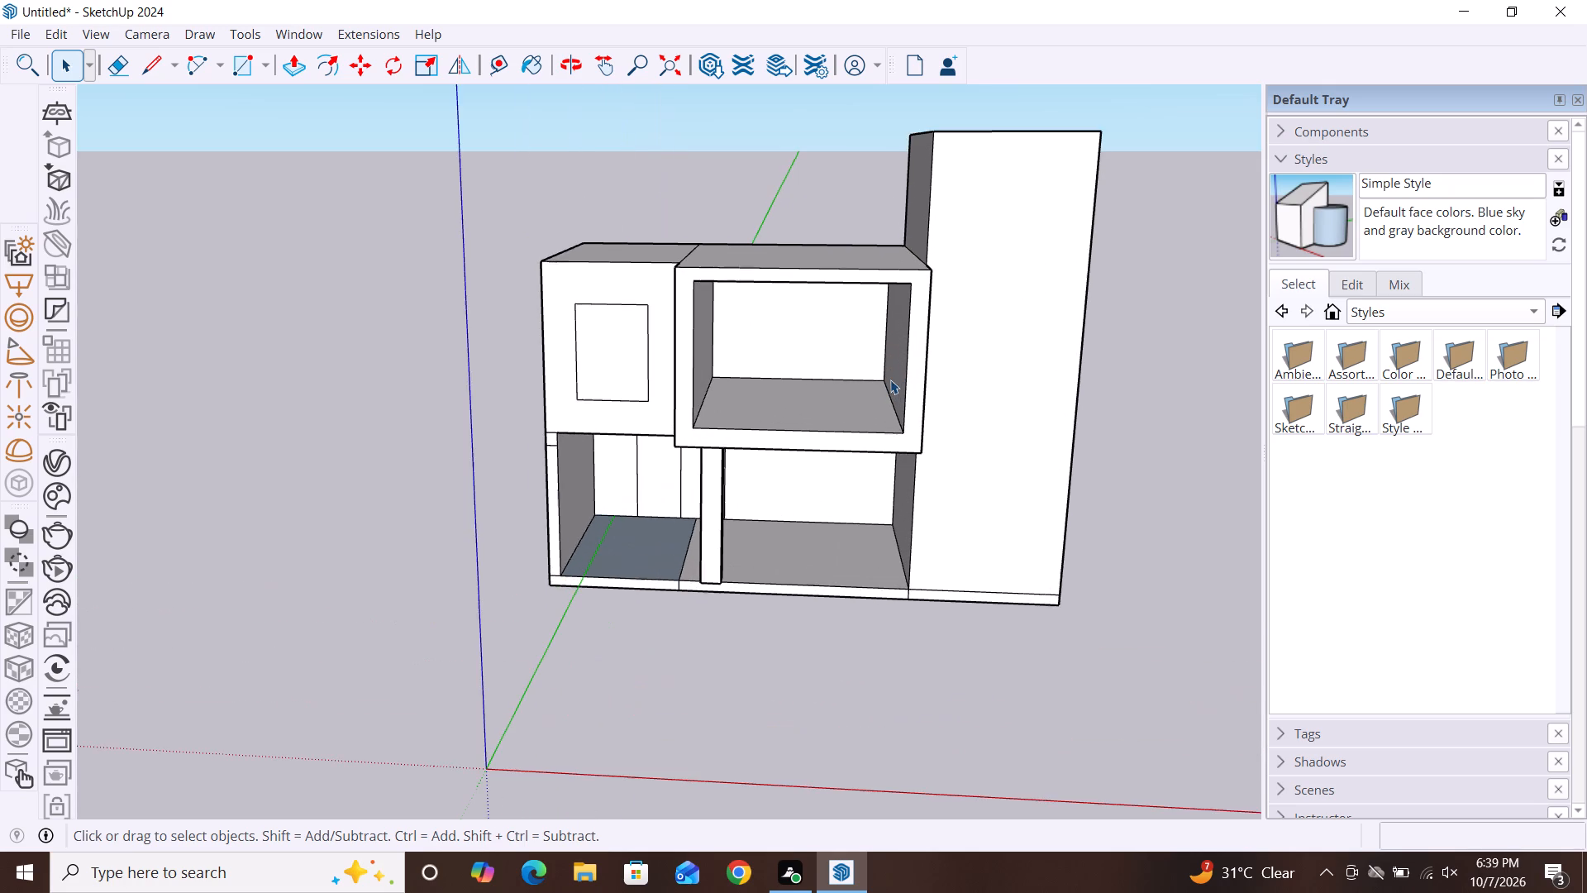
pyautogui.scroll(-3, 890, 380)
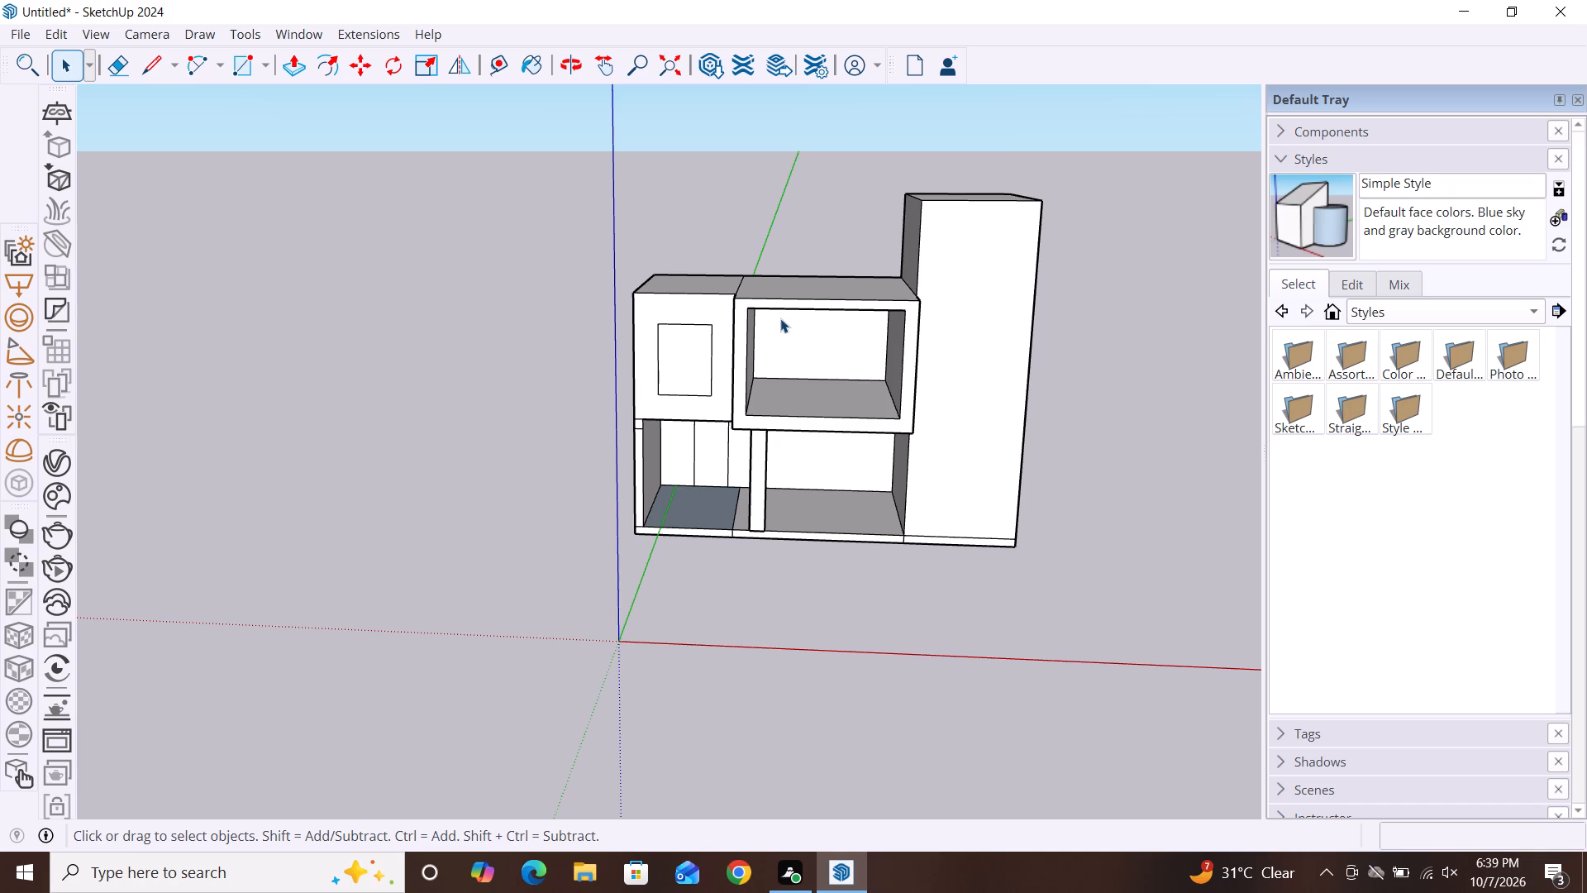
pyautogui.scroll(4, 772, 298)
pyautogui.scroll(-1, 773, 309)
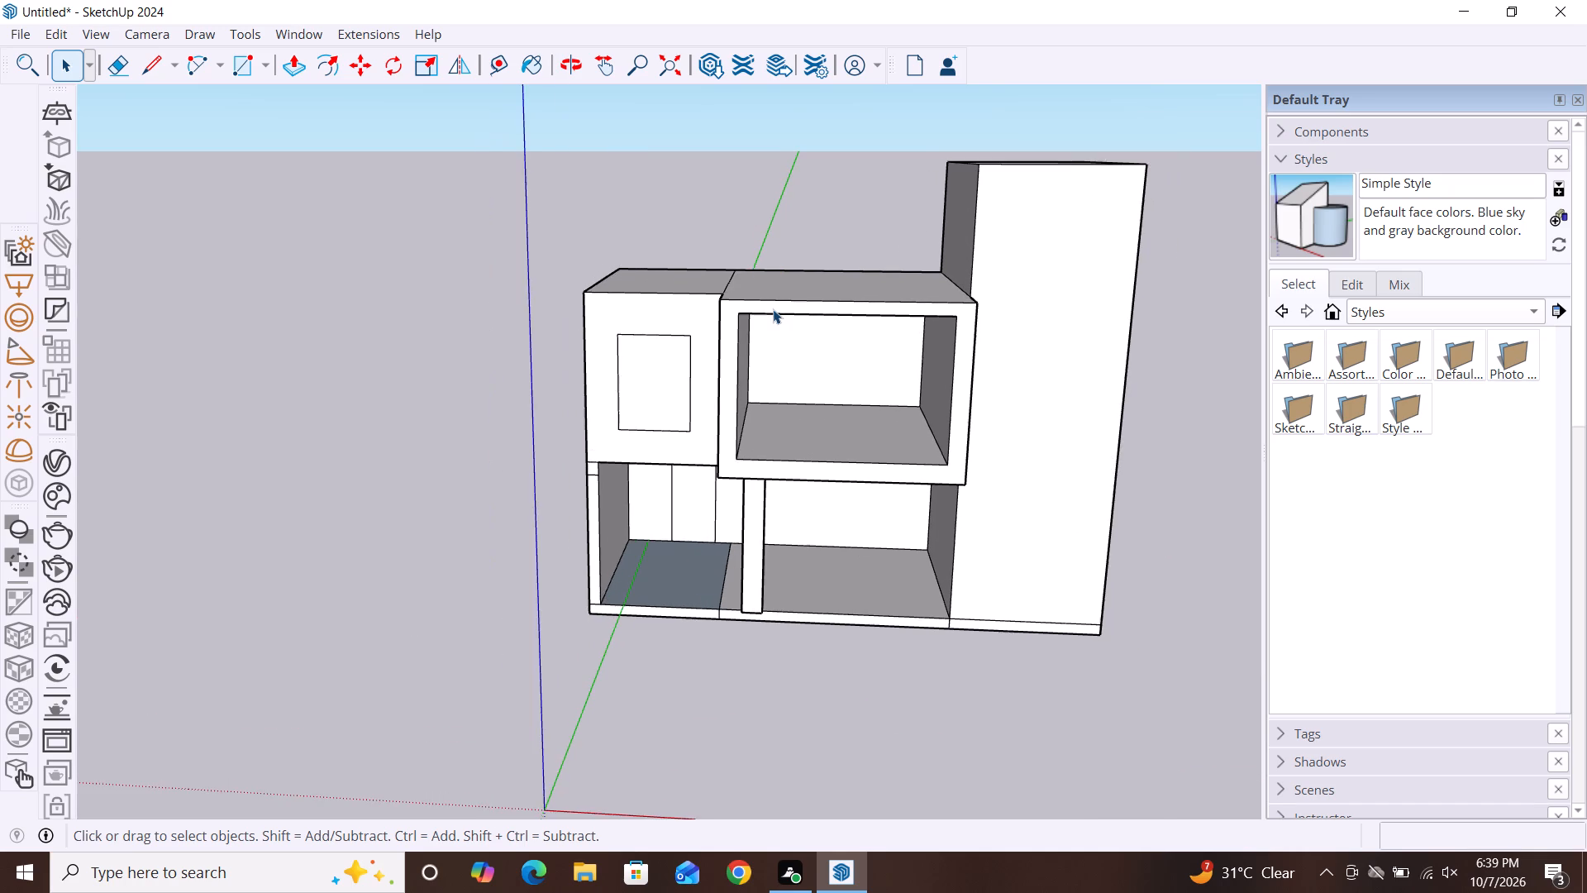
pyautogui.scroll(-1, 773, 309)
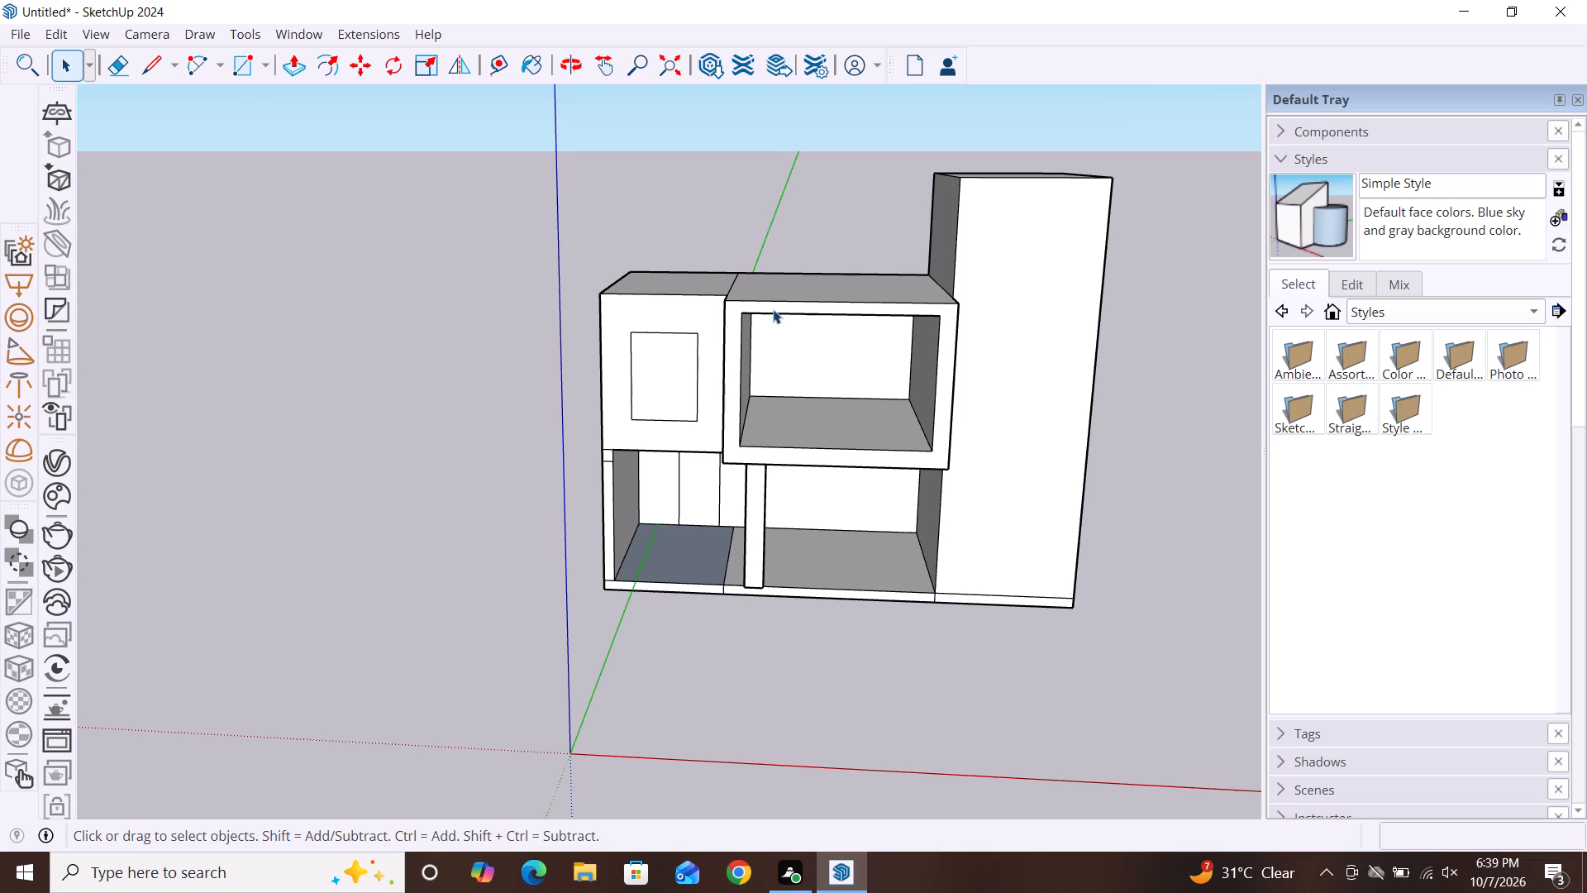
pyautogui.scroll(-3, 773, 253)
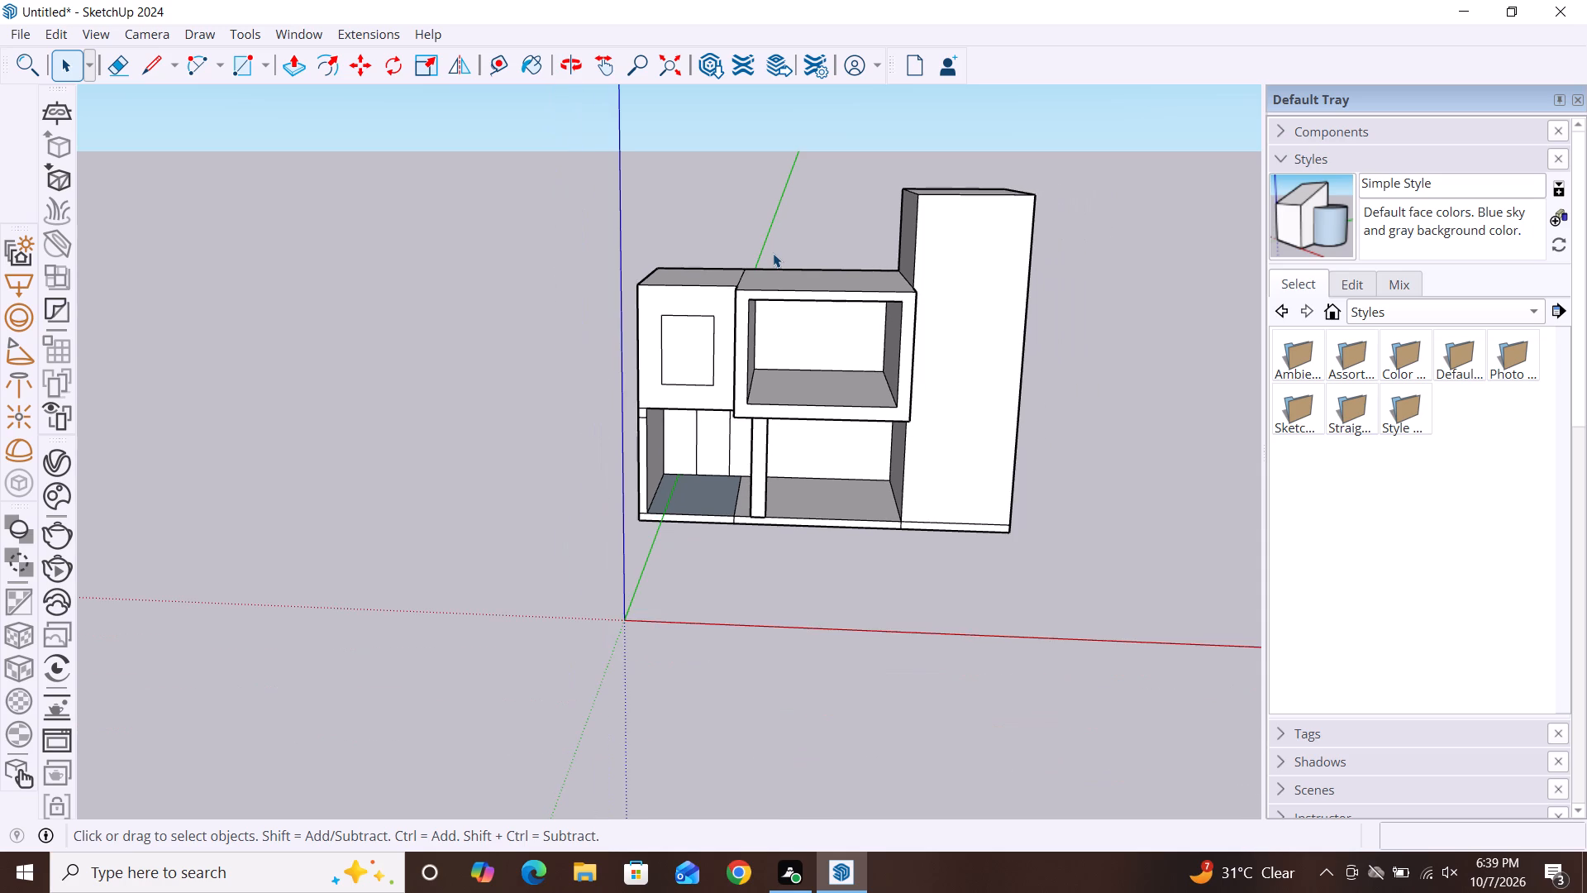
pyautogui.scroll(-2, 773, 253)
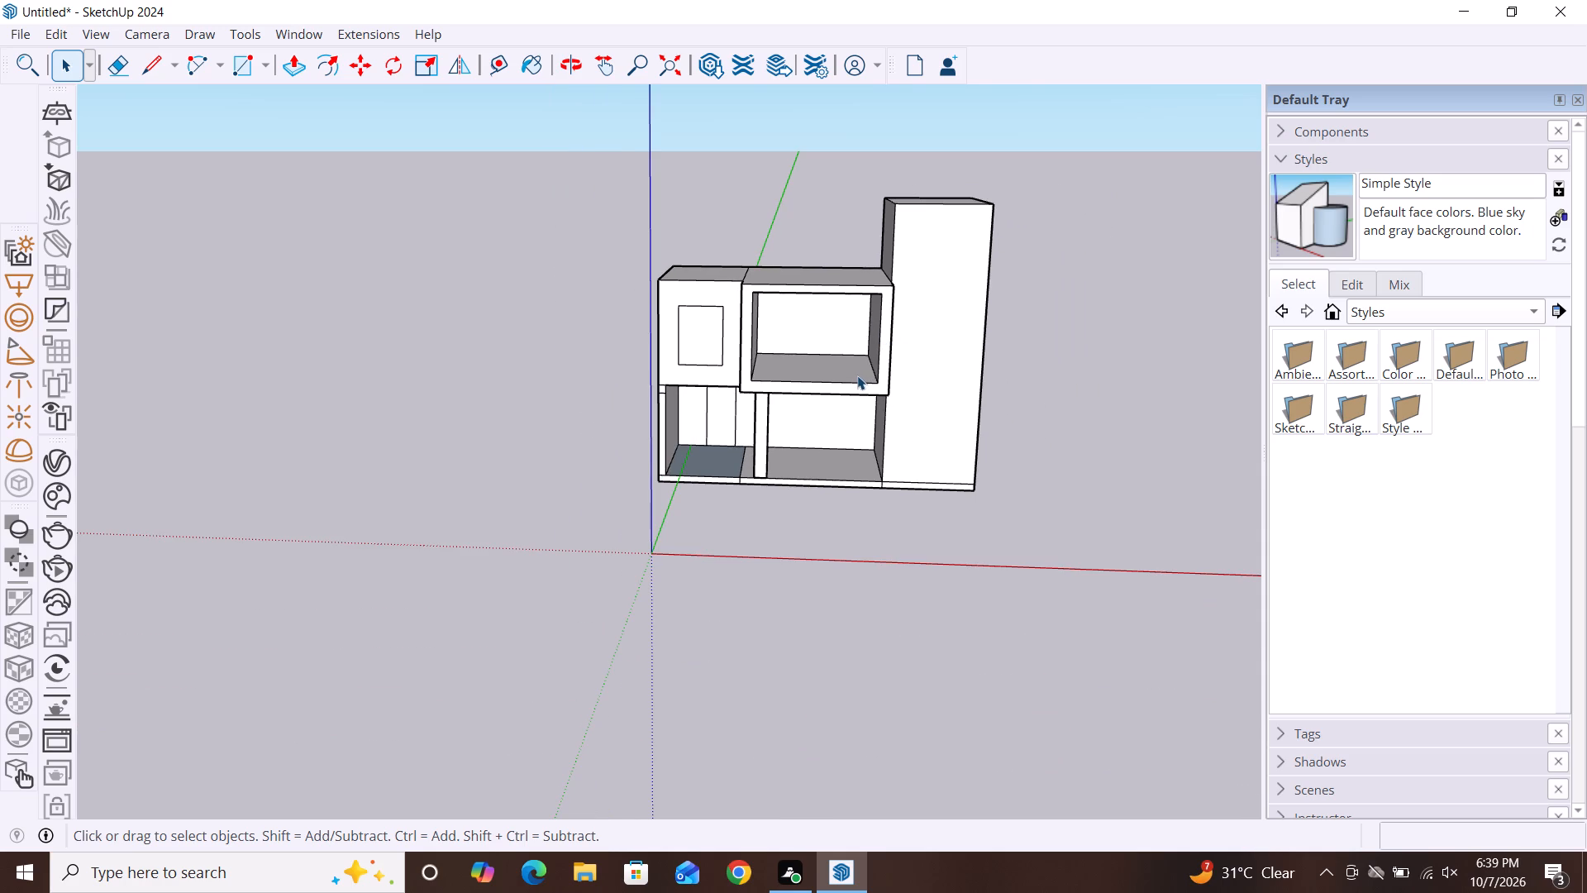
# Examine the side wall and the upper frame's overhang obliquely, and compare them with the front view.
pyautogui.moveTo(857, 375); pyautogui.dragTo(1024, 349, button='middle')
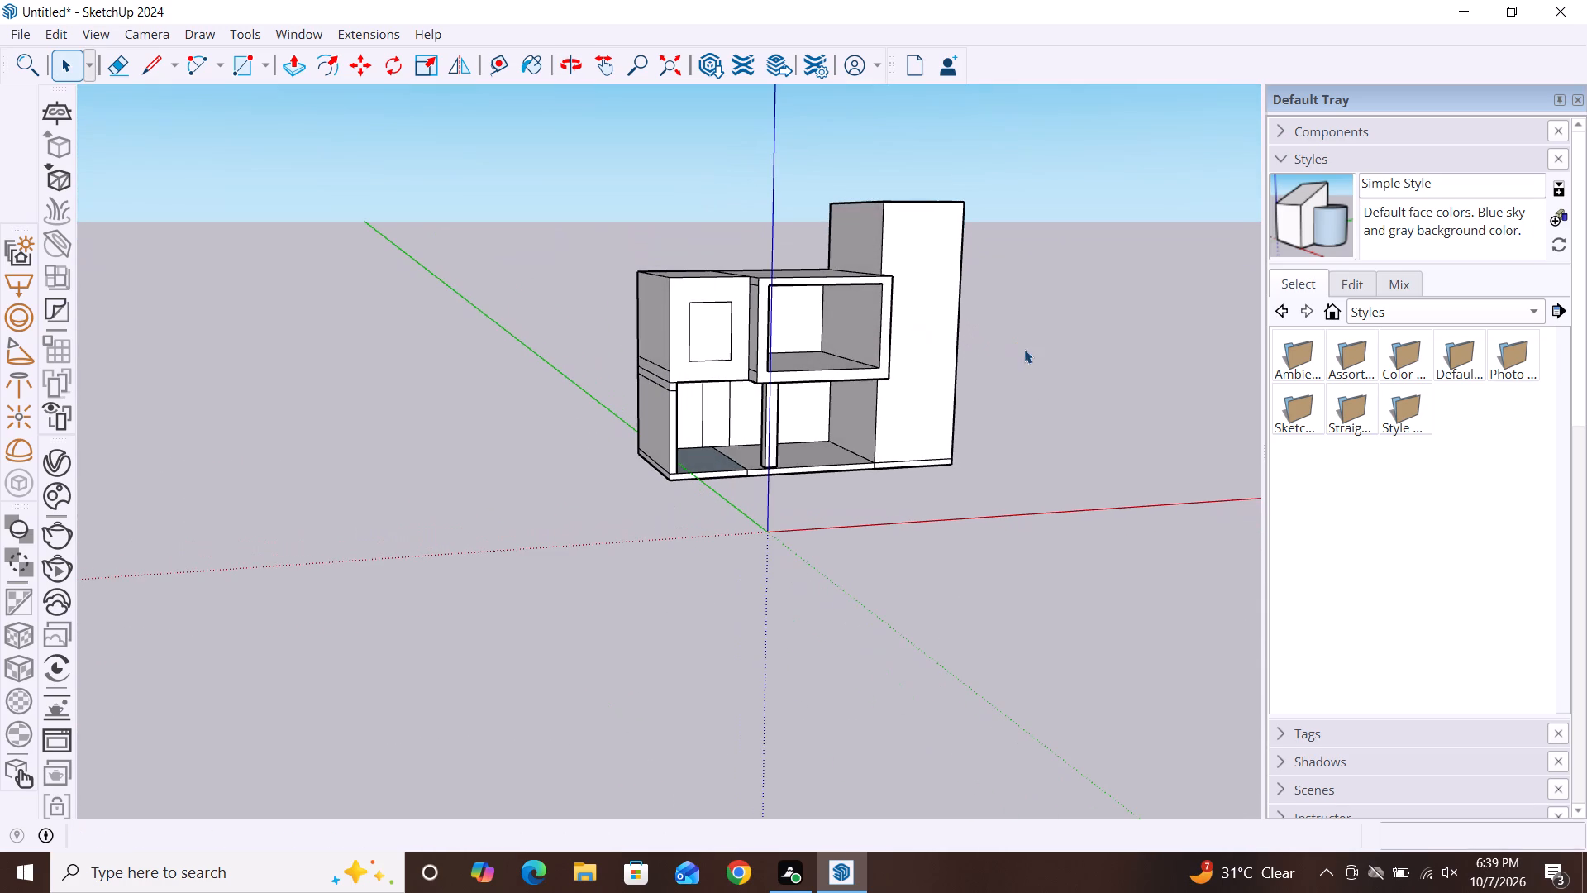
pyautogui.scroll(5, 743, 306)
pyautogui.scroll(-3, 736, 339)
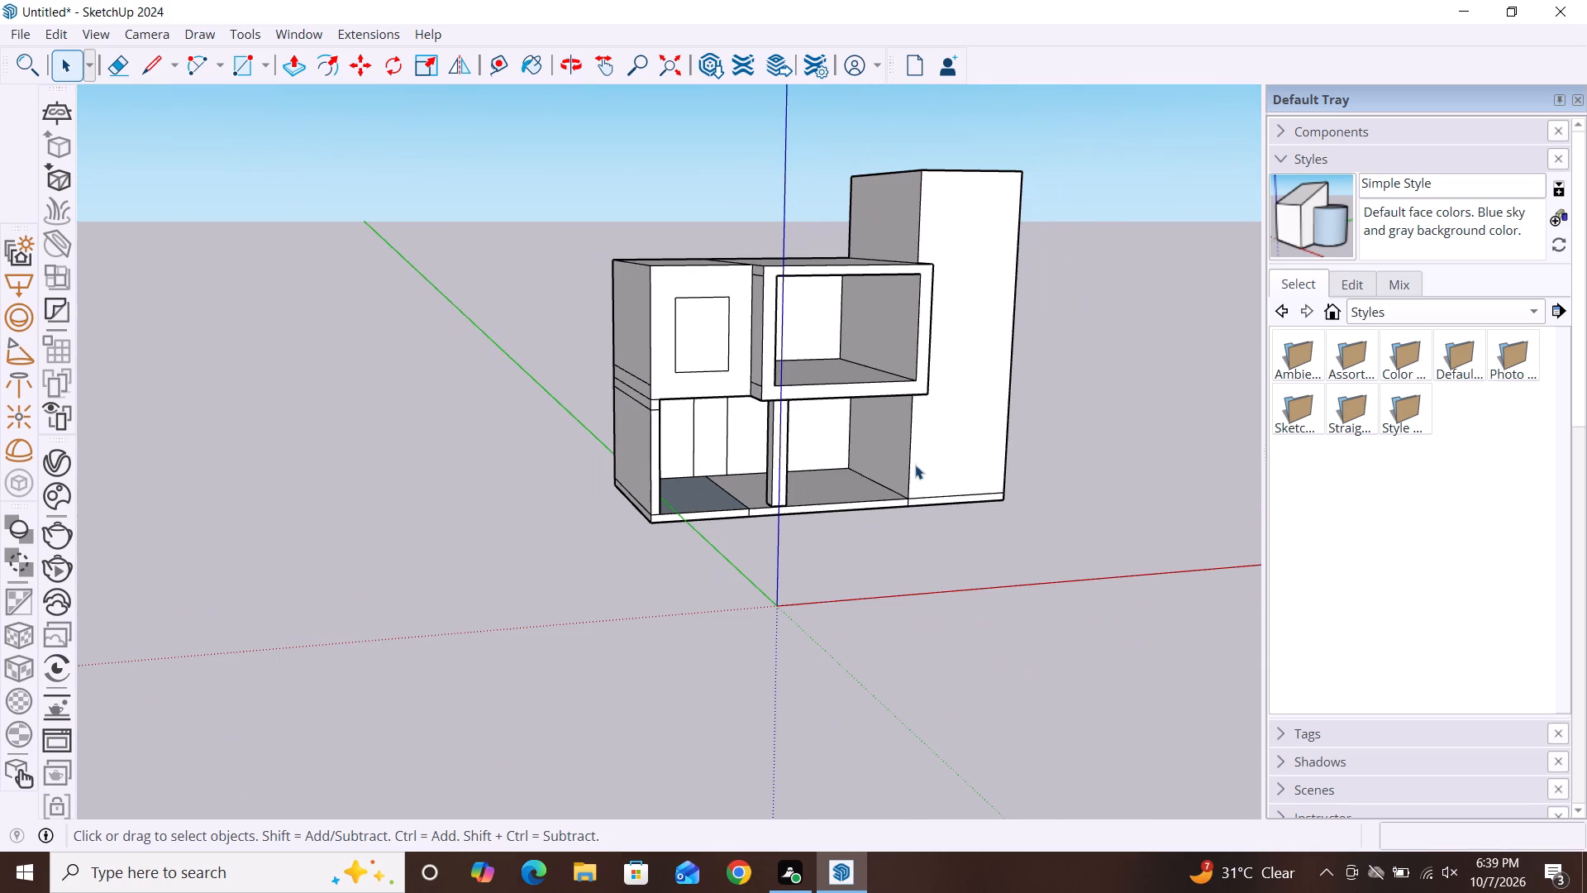
pyautogui.moveTo(915, 466); pyautogui.dragTo(771, 474, button='middle')
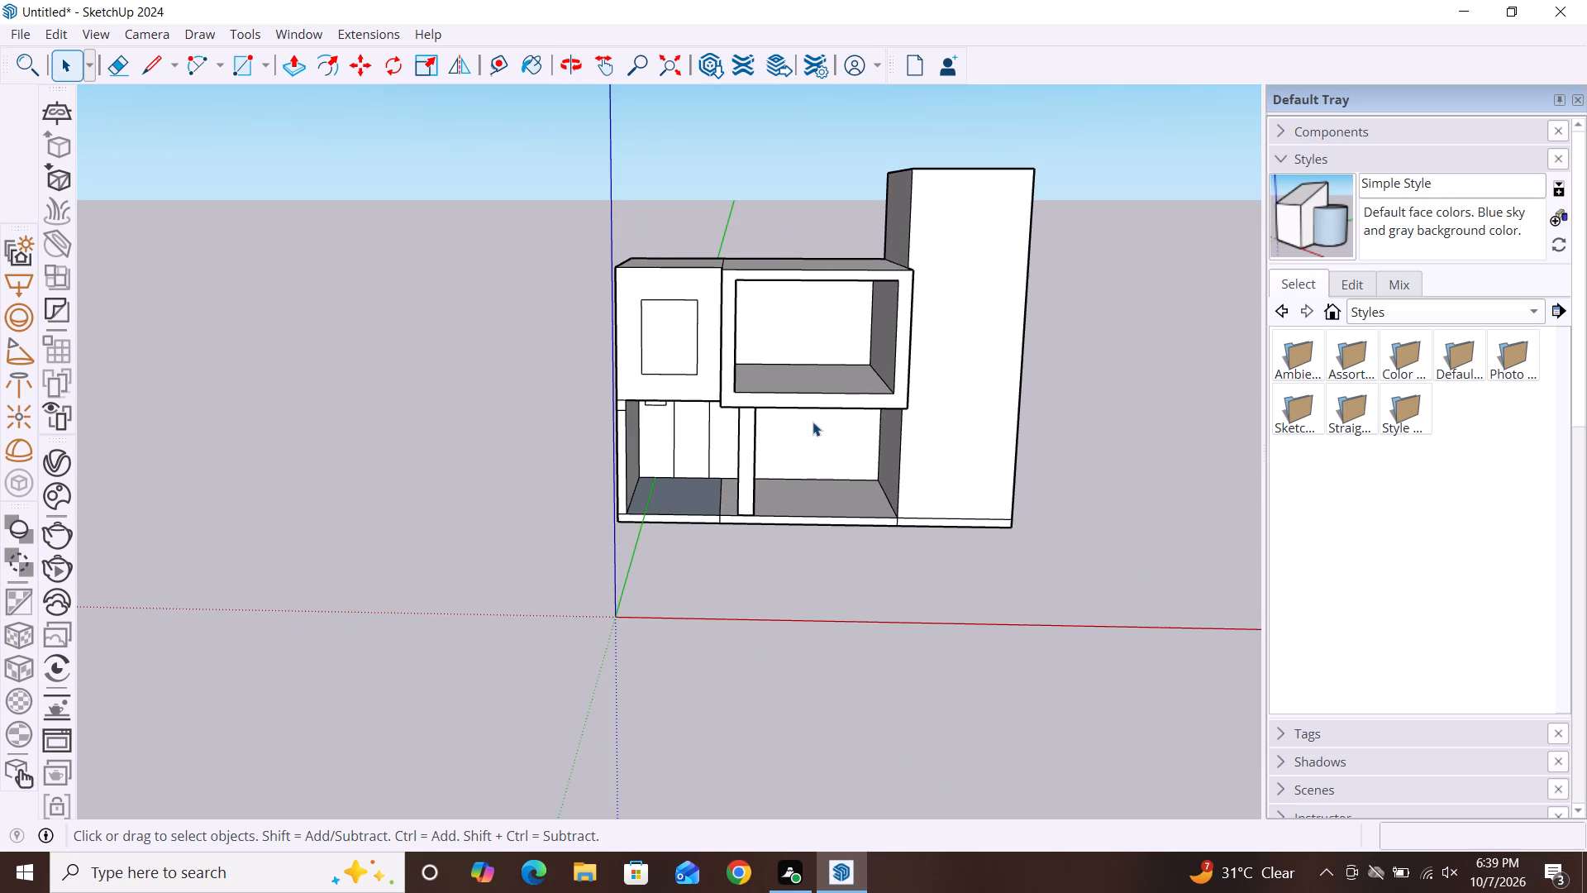
# Examine the lower recess up close, including its wall panels, floor and the column's base at the front slab edge.
pyautogui.scroll(-2, 813, 430)
pyautogui.scroll(6, 812, 430)
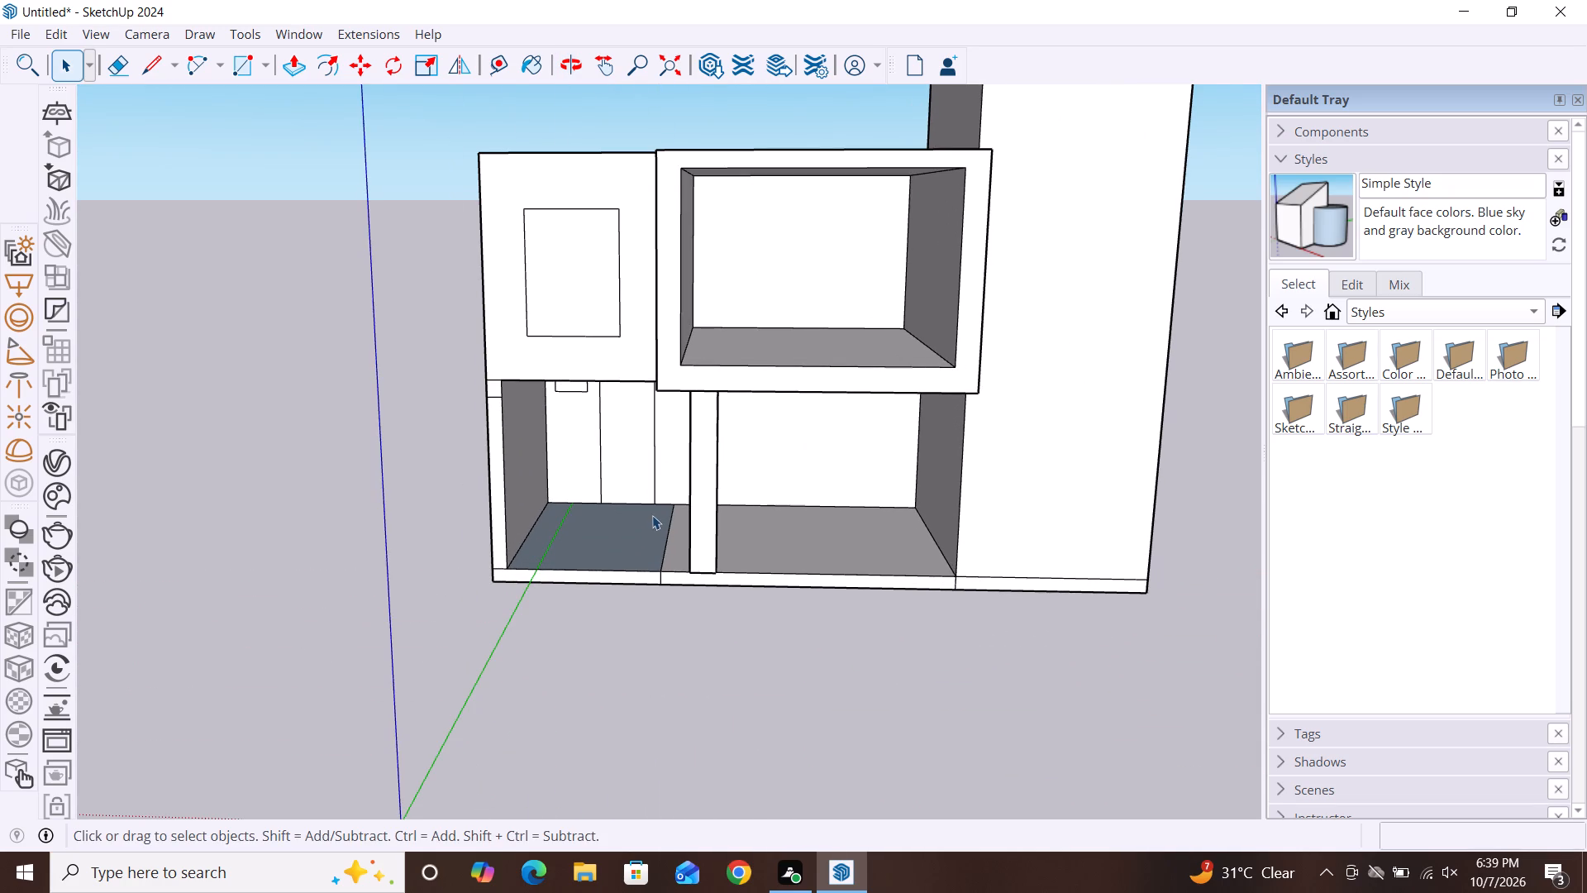
pyautogui.scroll(4, 654, 503)
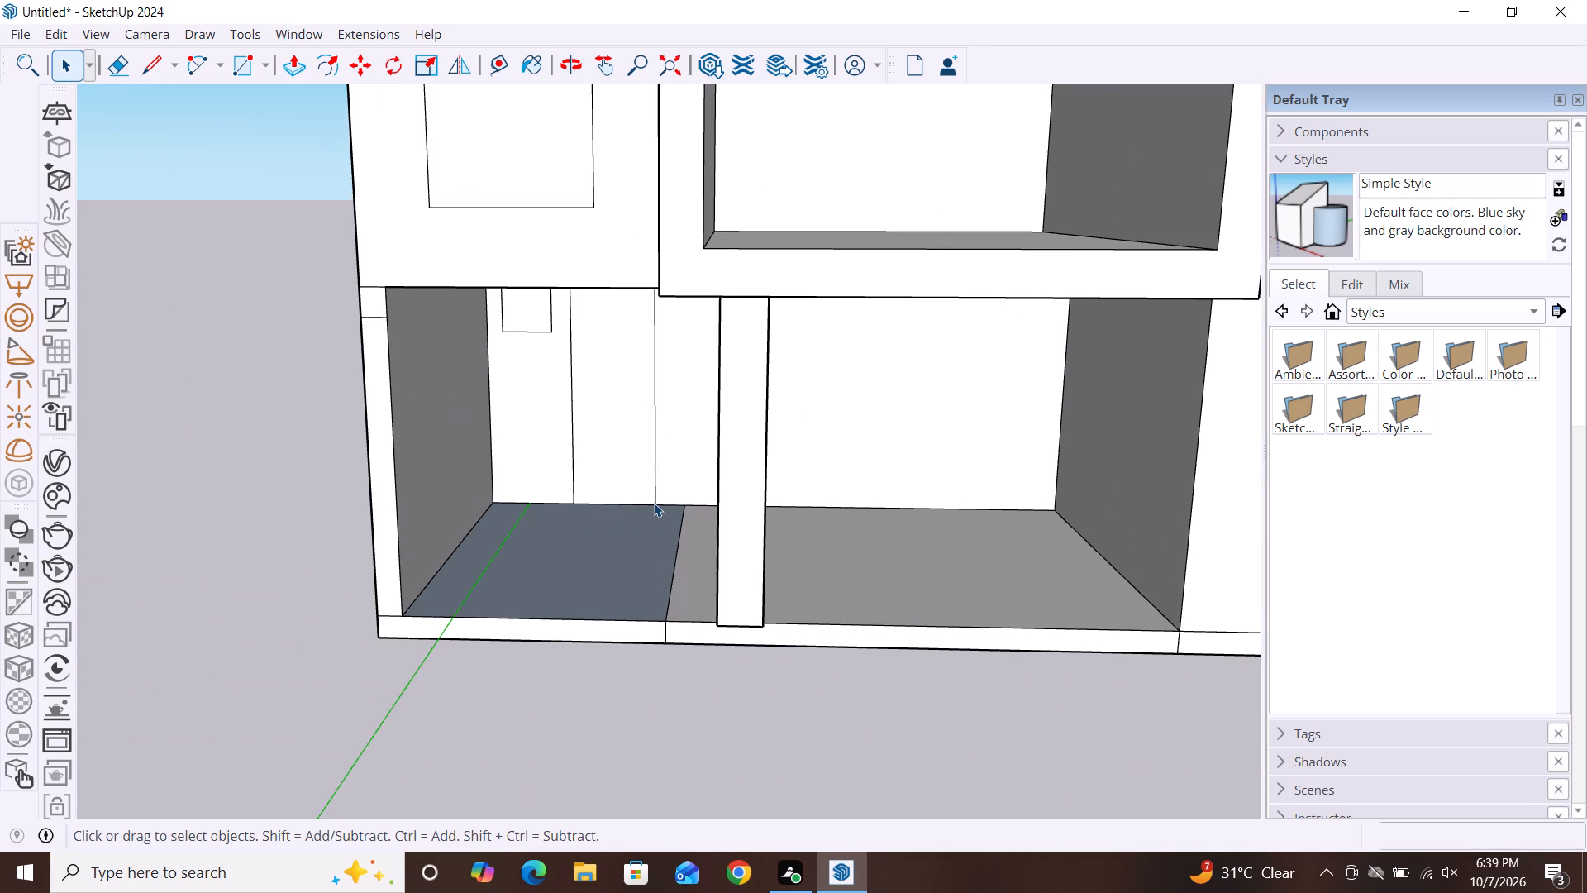
pyautogui.scroll(-1, 527, 332)
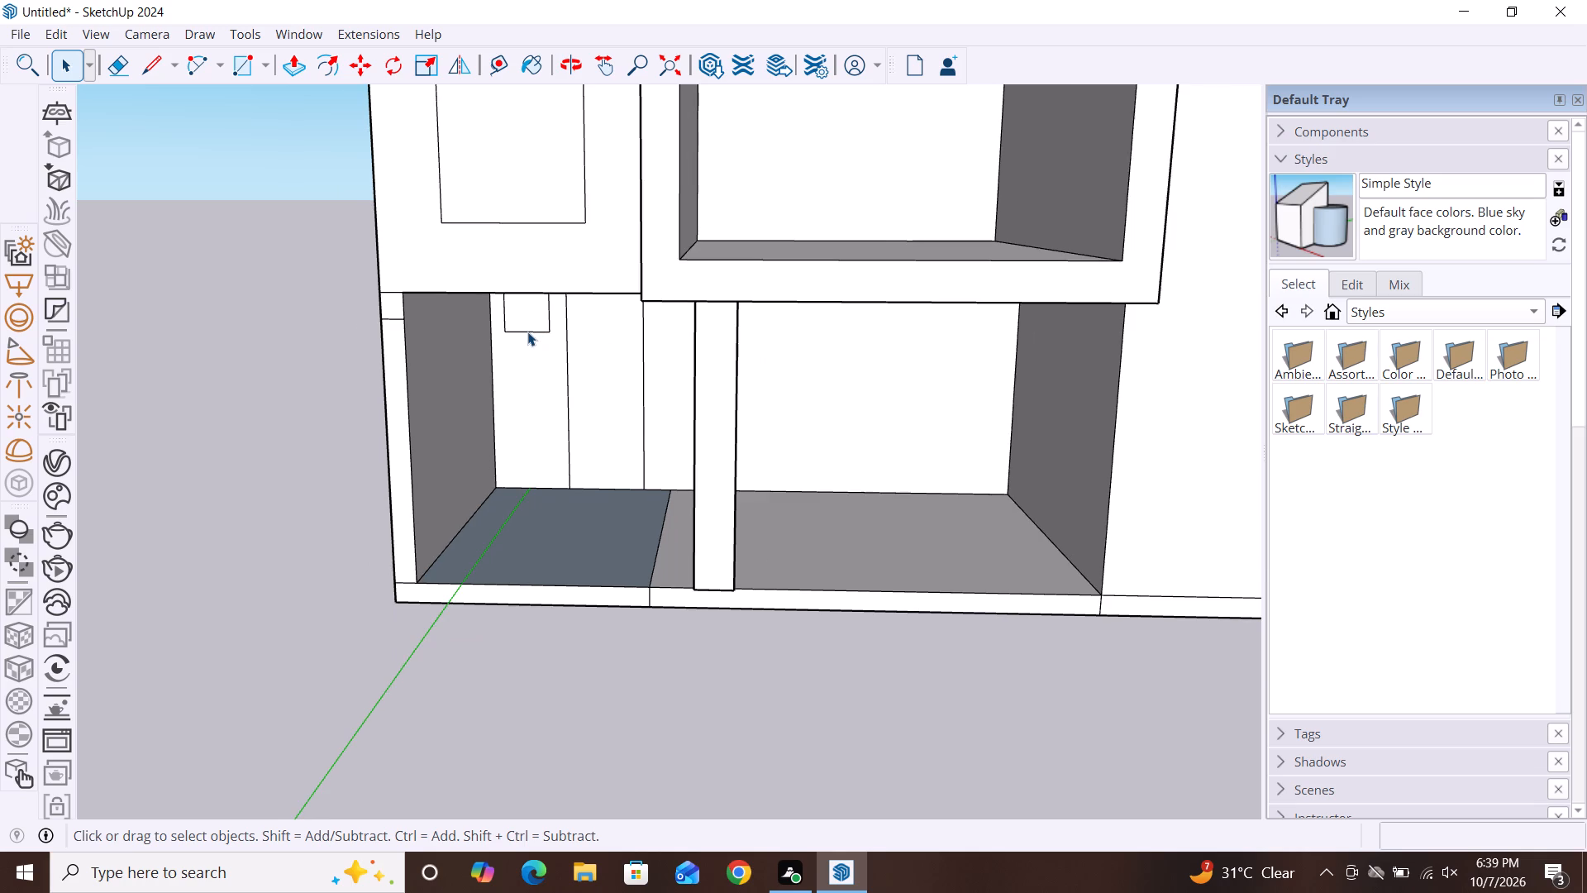
pyautogui.scroll(-1, 527, 332)
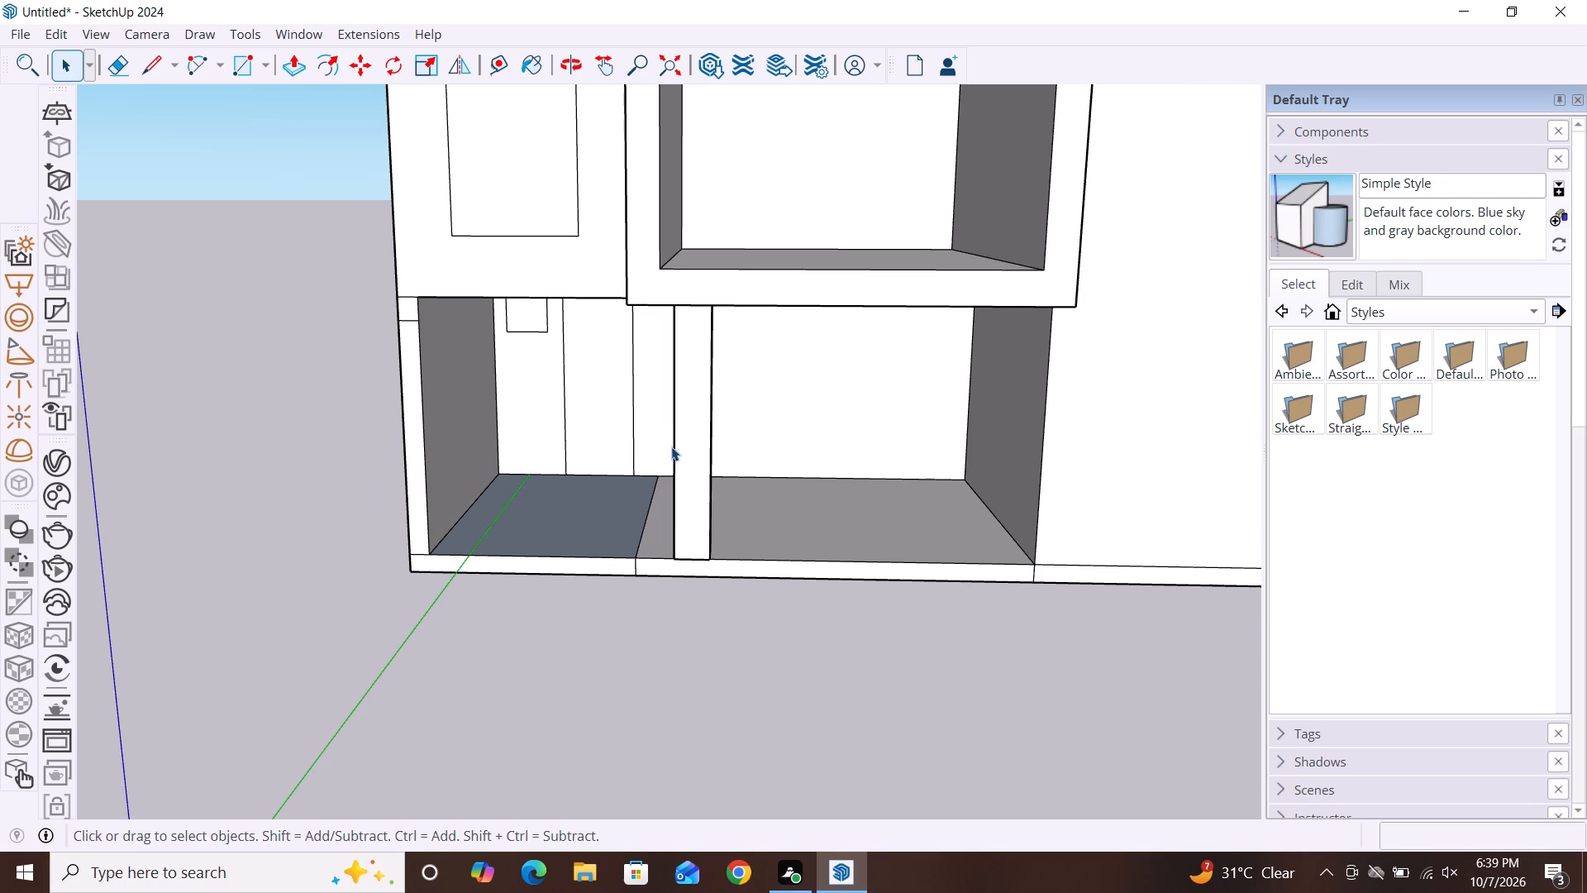
pyautogui.scroll(5, 696, 566)
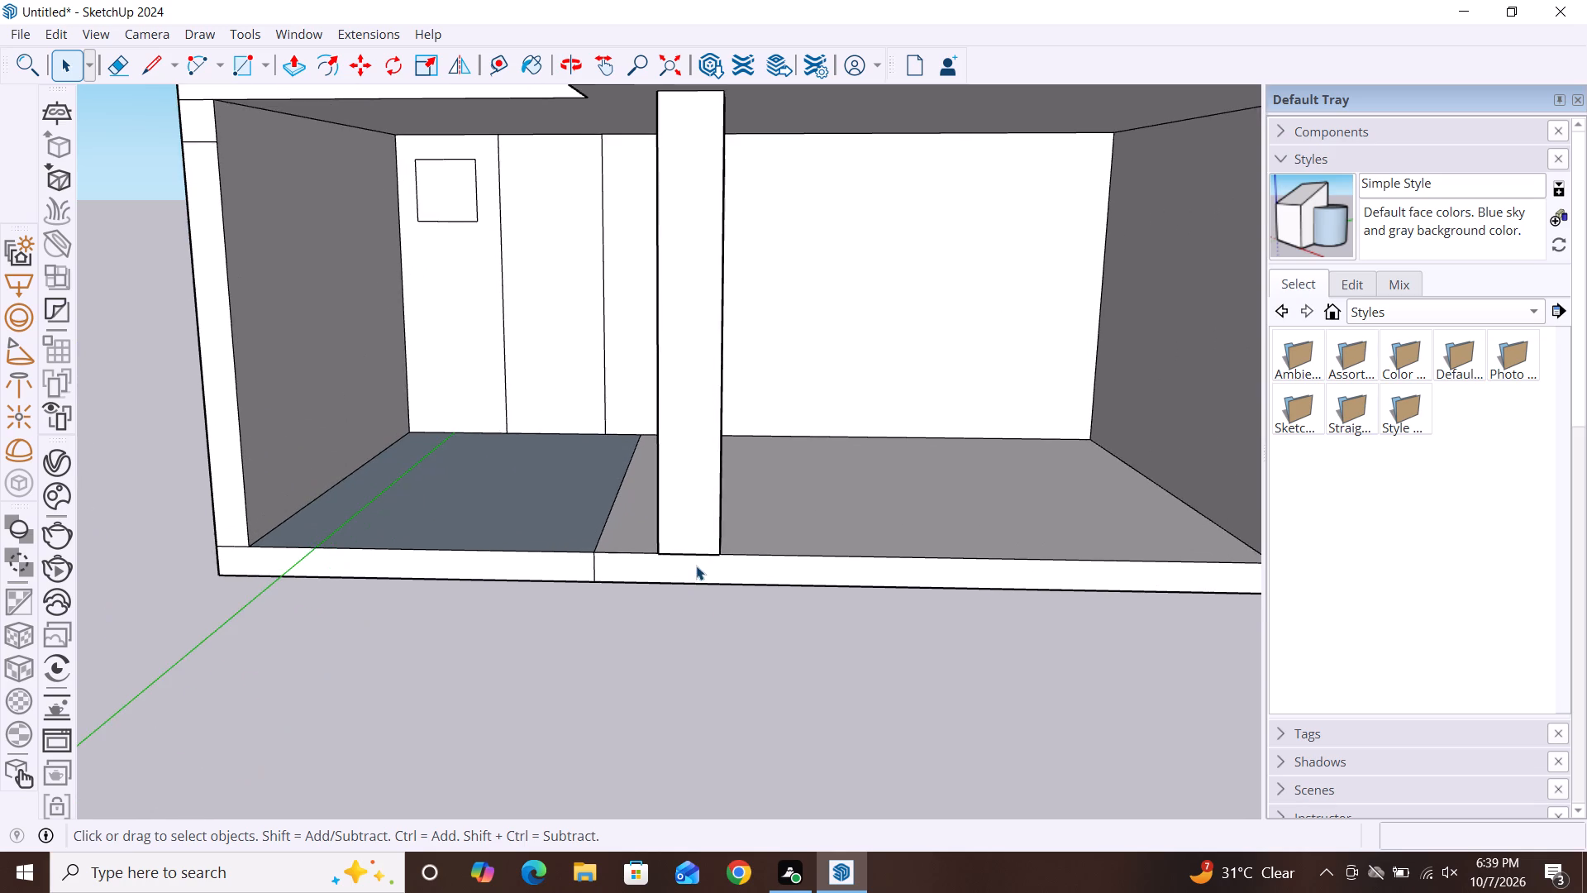
pyautogui.scroll(11, 696, 566)
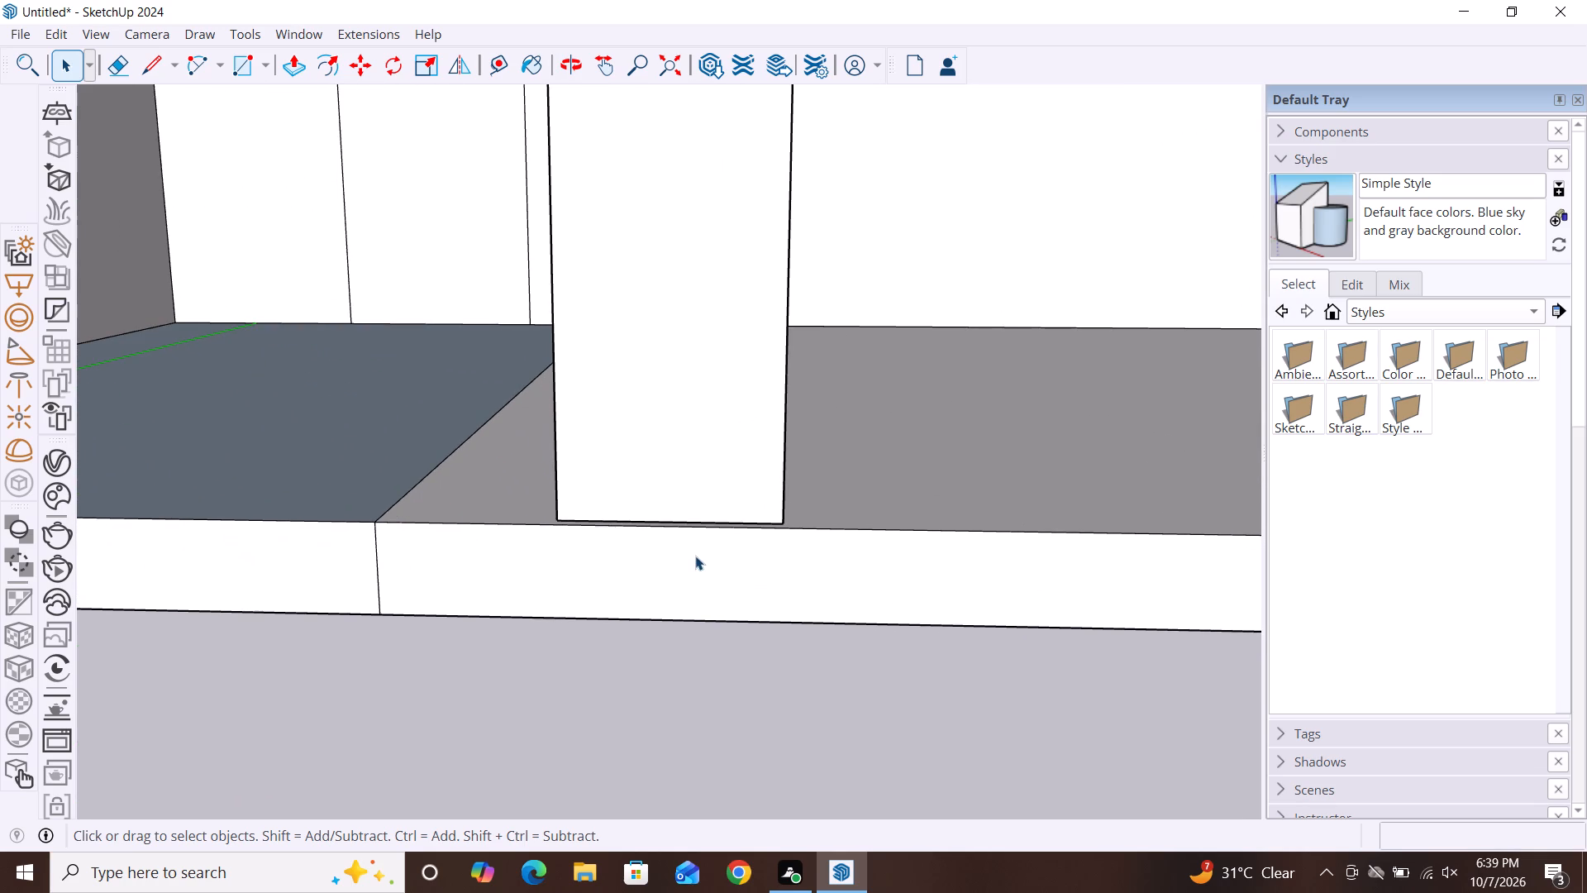
# Examine the column's base at the slab edge and compare it with the whole front elevation, including the upper frame and tower.
pyautogui.scroll(5, 702, 506)
pyautogui.scroll(-3, 682, 384)
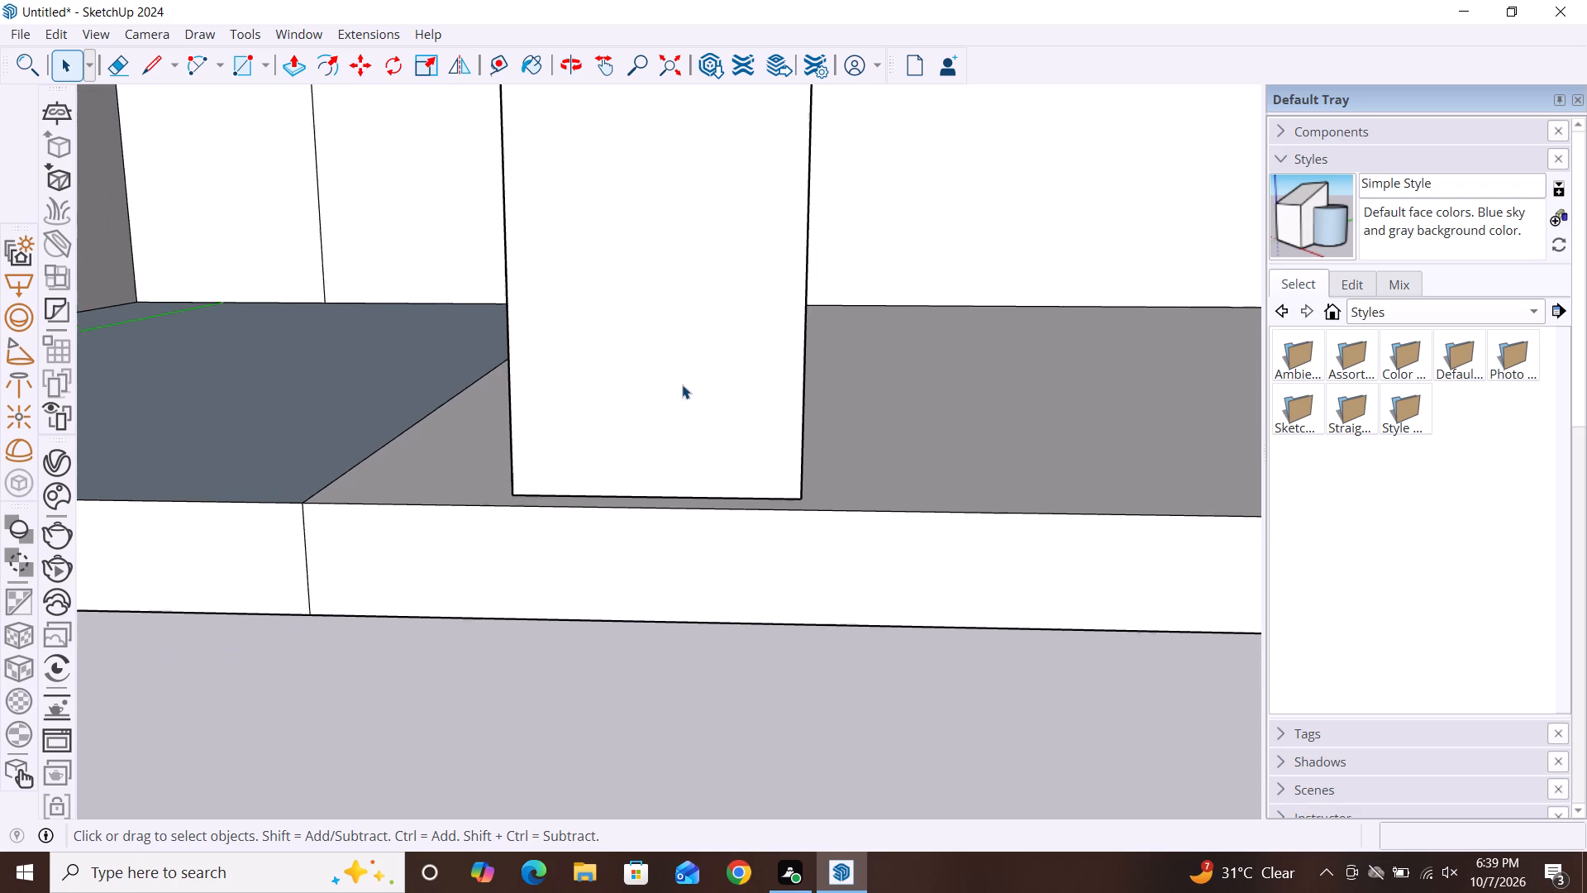
pyautogui.scroll(-6, 682, 384)
pyautogui.scroll(-10, 619, 465)
pyautogui.scroll(-7, 688, 513)
pyautogui.scroll(-3, 779, 475)
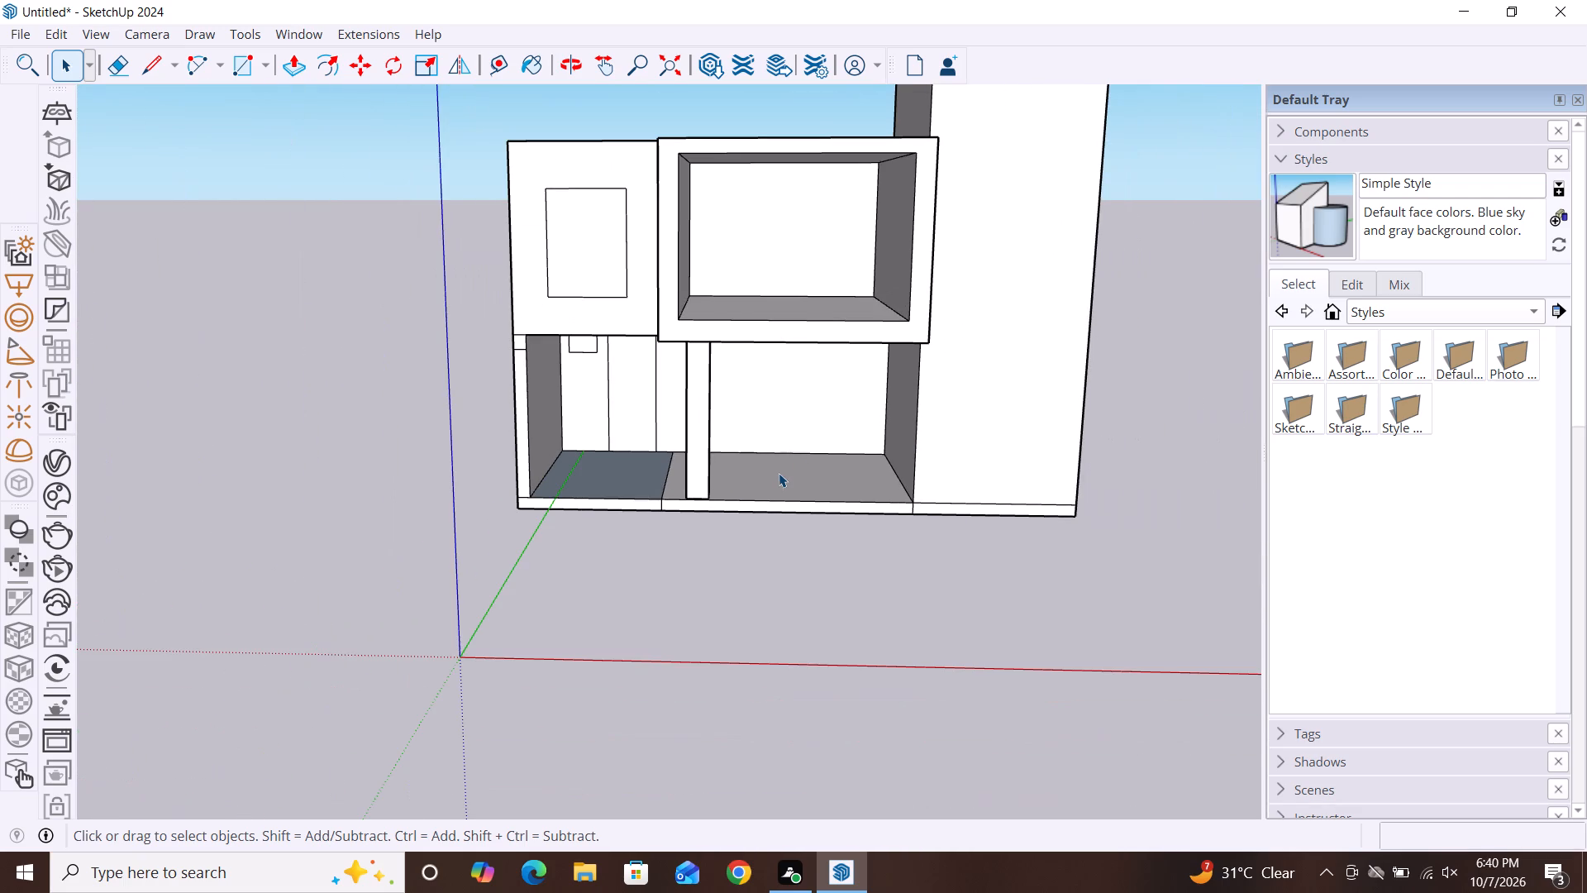
pyautogui.scroll(-3, 857, 404)
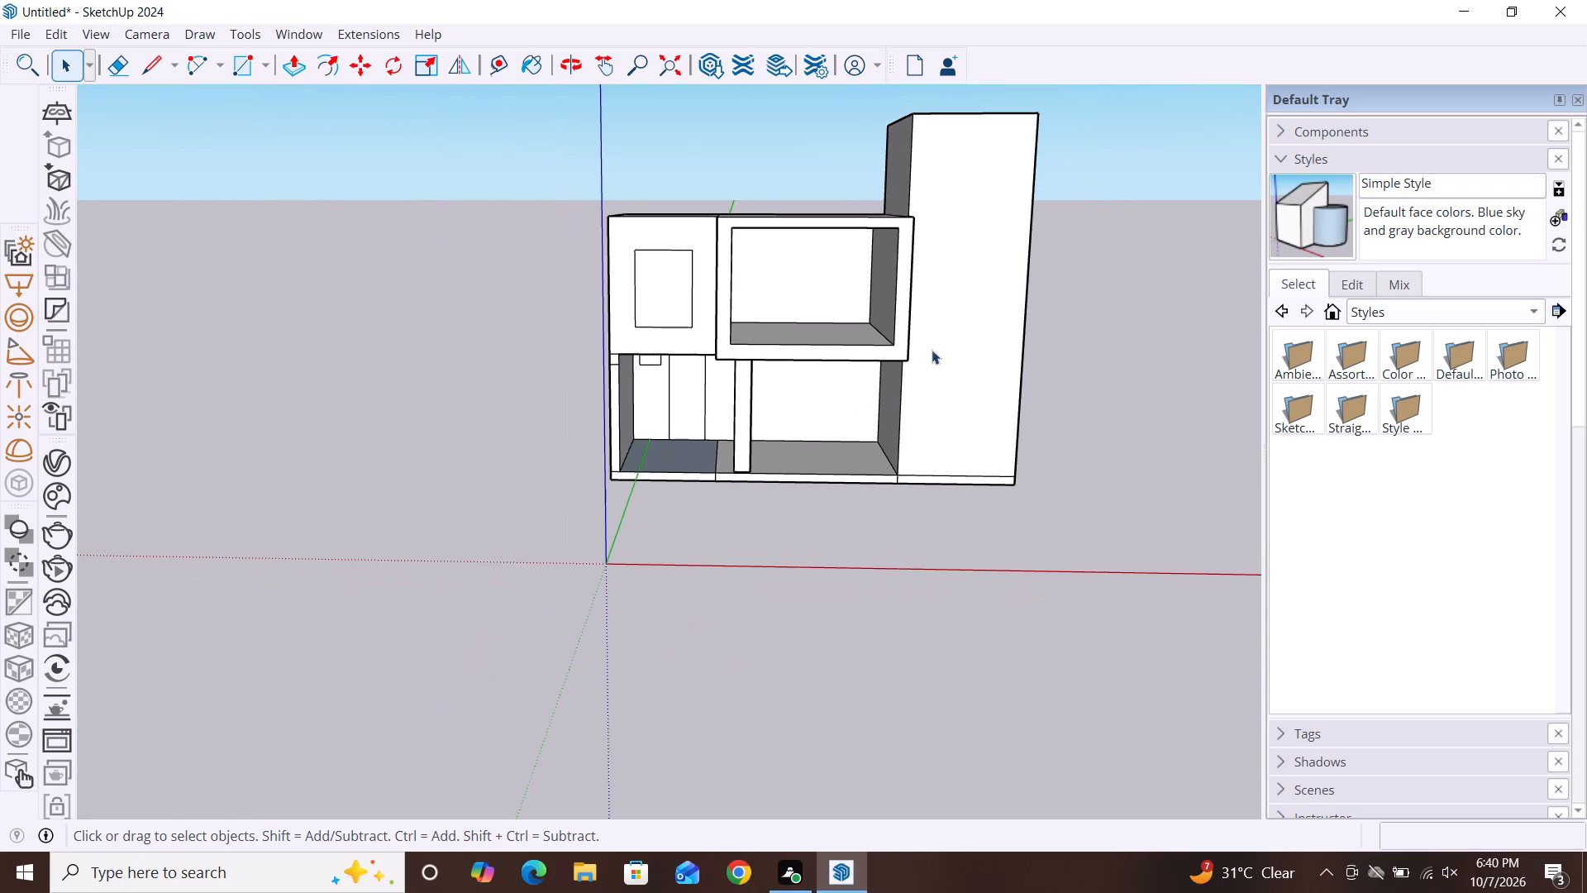
pyautogui.scroll(4, 909, 233)
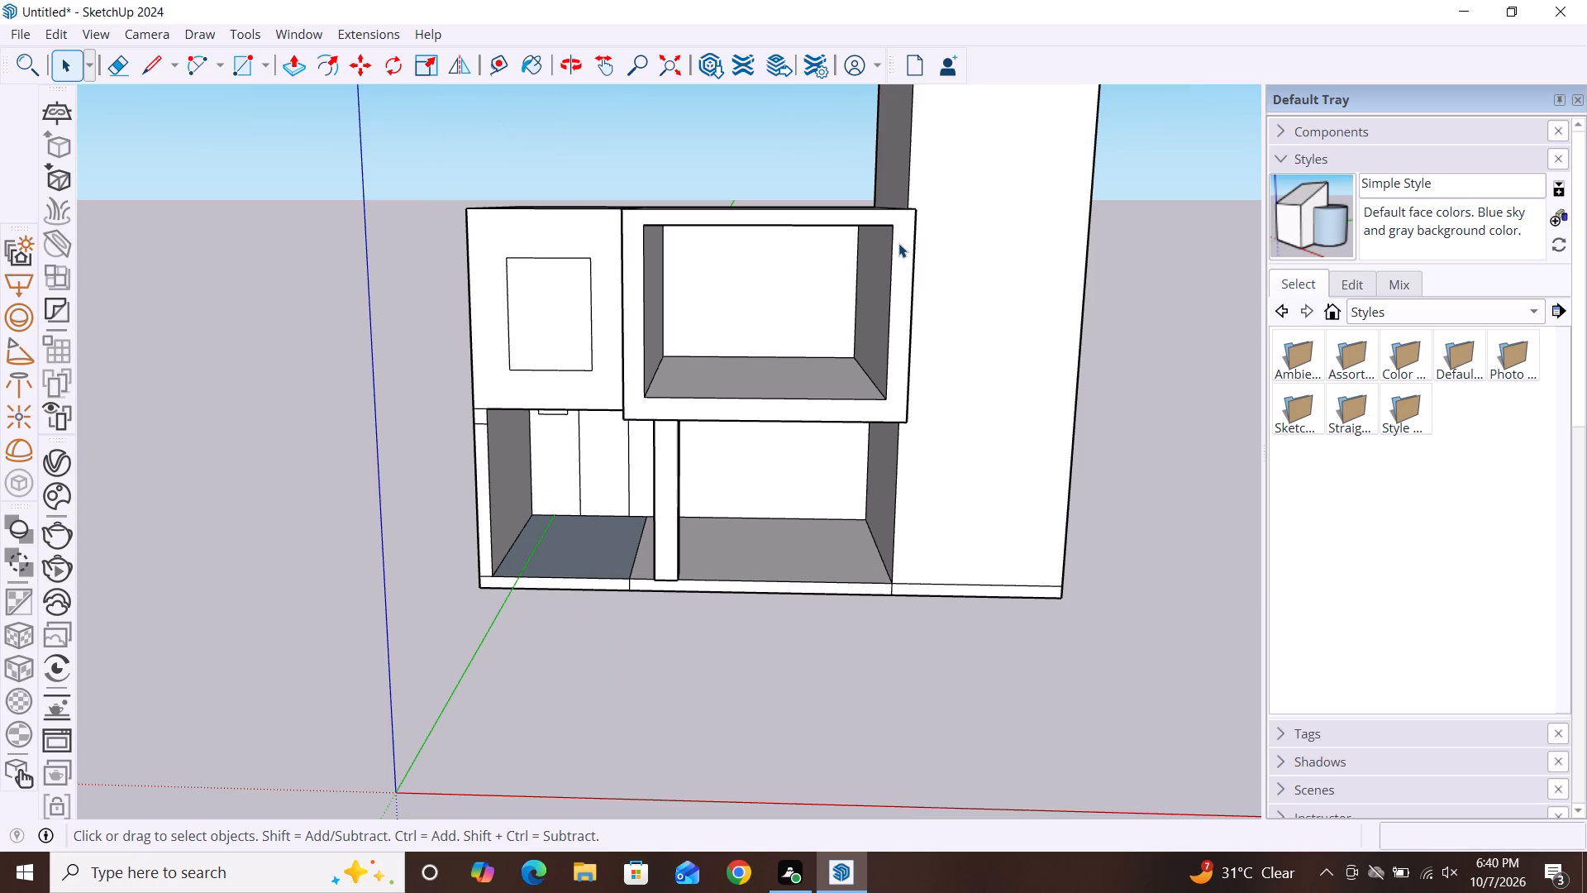
pyautogui.scroll(-3, 898, 243)
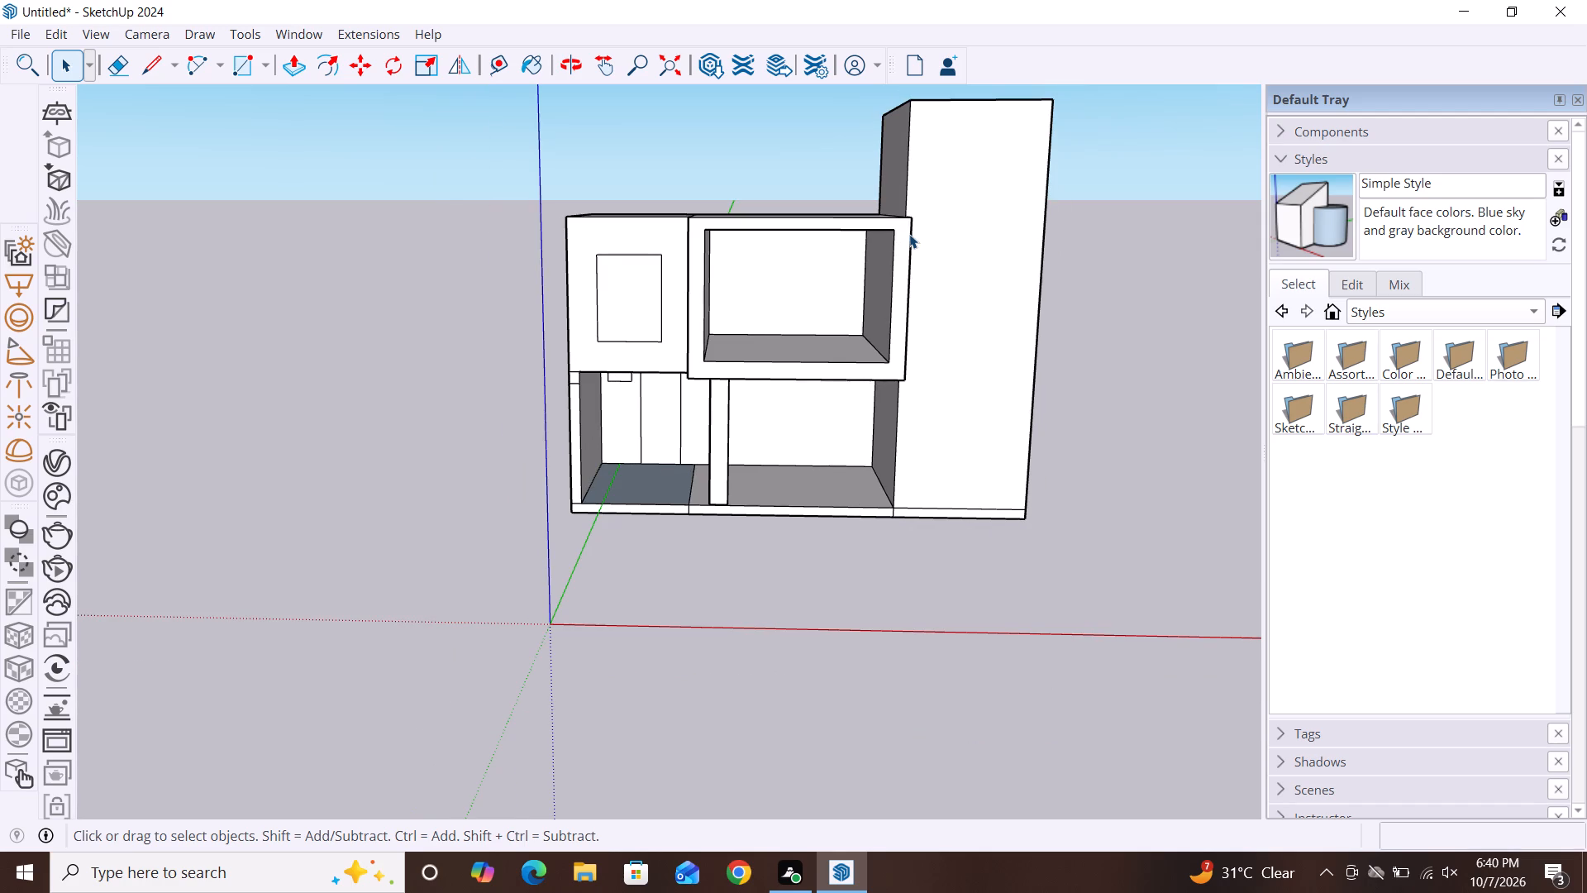
pyautogui.scroll(3, 909, 234)
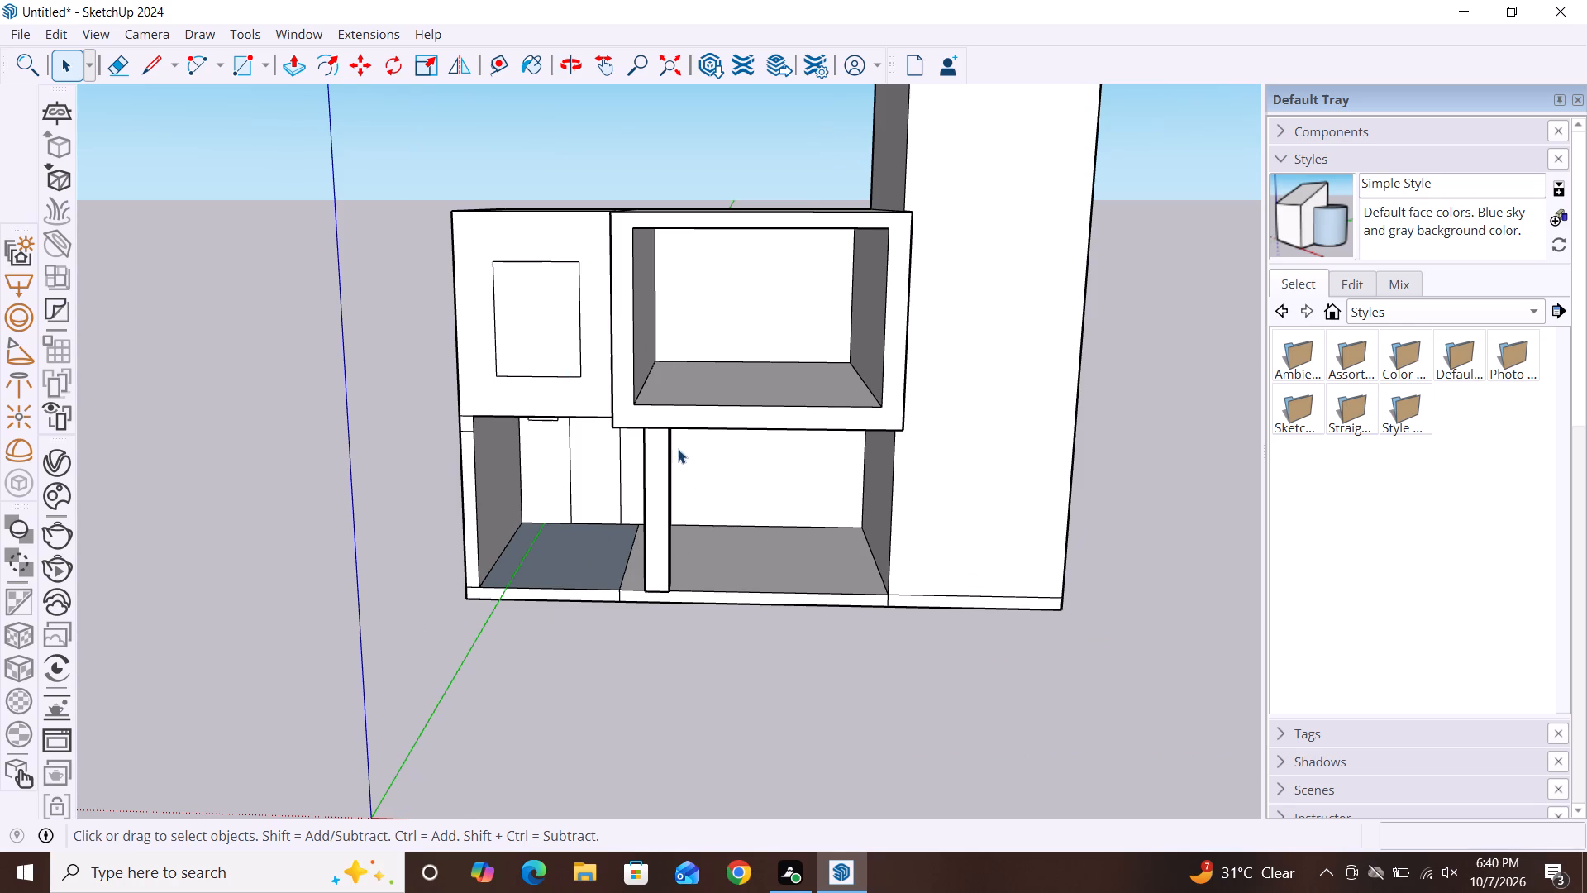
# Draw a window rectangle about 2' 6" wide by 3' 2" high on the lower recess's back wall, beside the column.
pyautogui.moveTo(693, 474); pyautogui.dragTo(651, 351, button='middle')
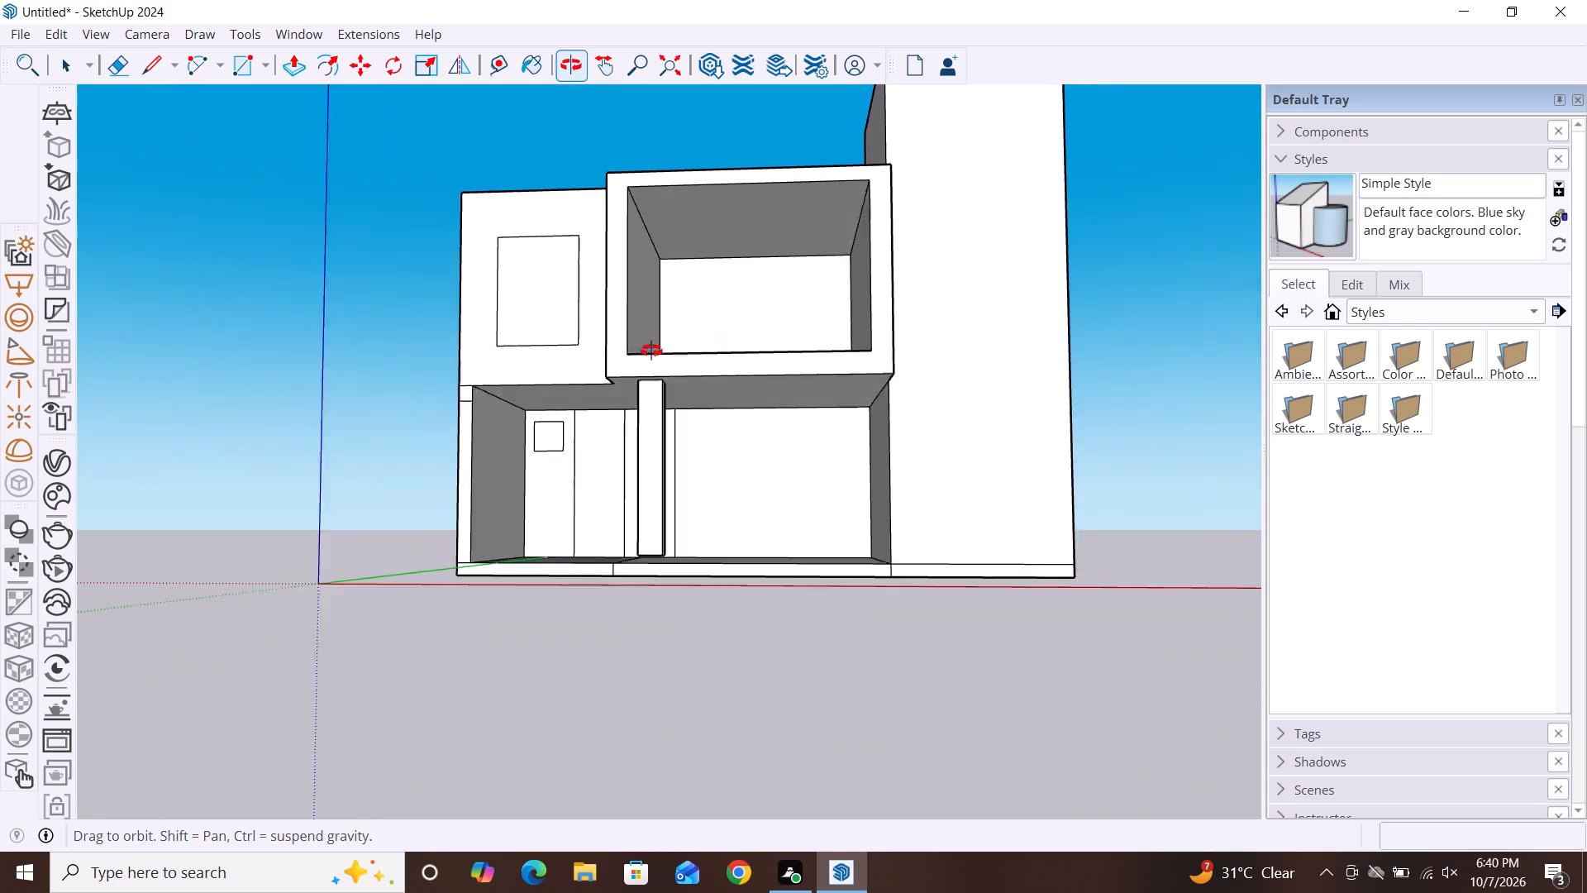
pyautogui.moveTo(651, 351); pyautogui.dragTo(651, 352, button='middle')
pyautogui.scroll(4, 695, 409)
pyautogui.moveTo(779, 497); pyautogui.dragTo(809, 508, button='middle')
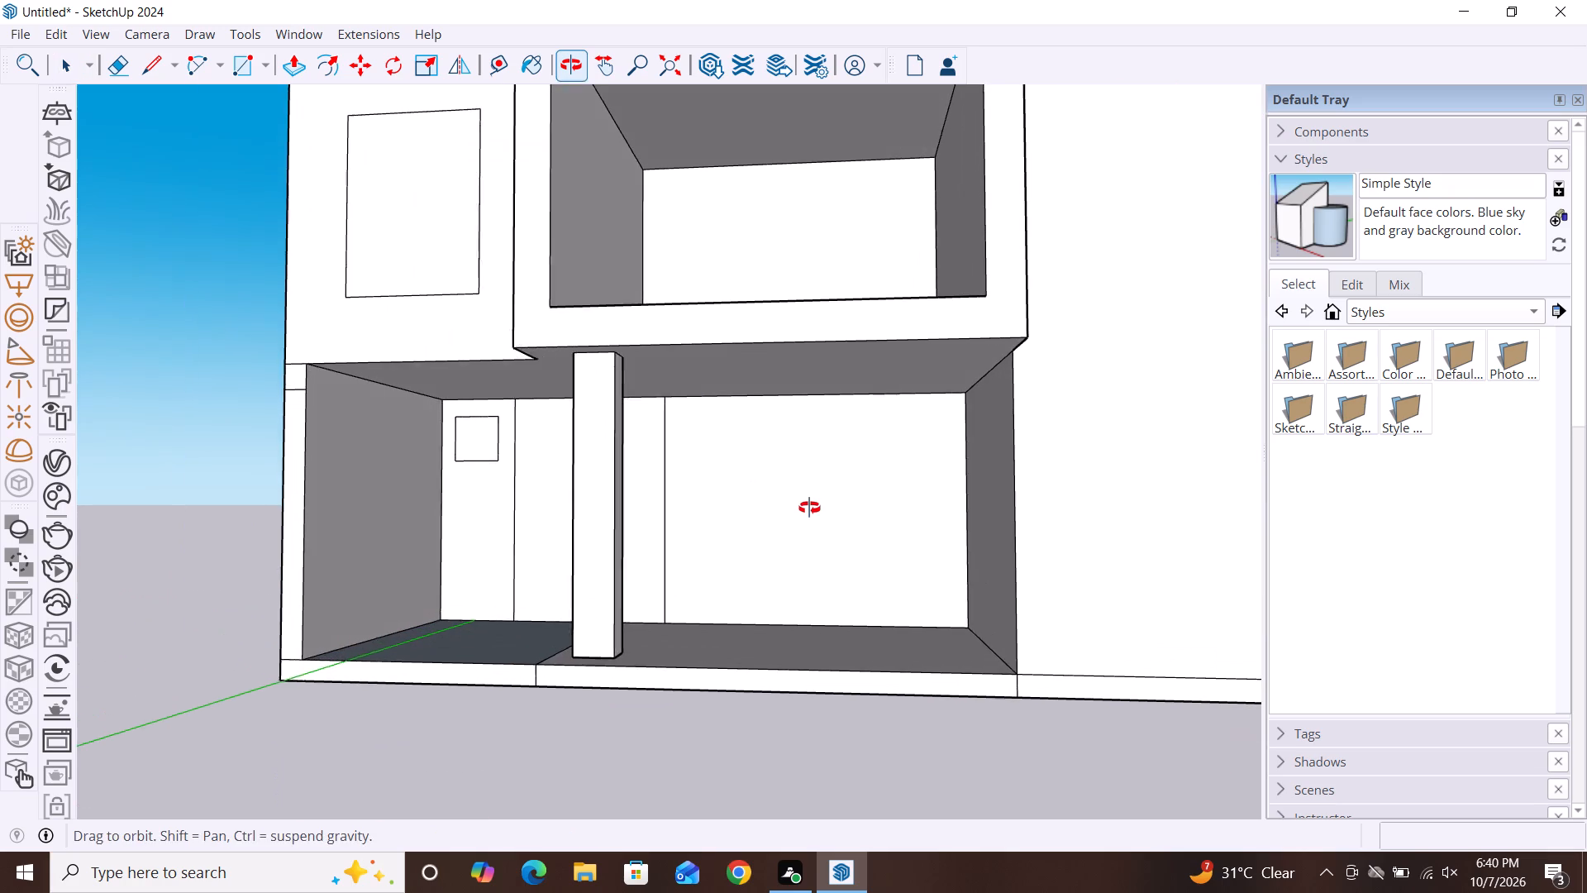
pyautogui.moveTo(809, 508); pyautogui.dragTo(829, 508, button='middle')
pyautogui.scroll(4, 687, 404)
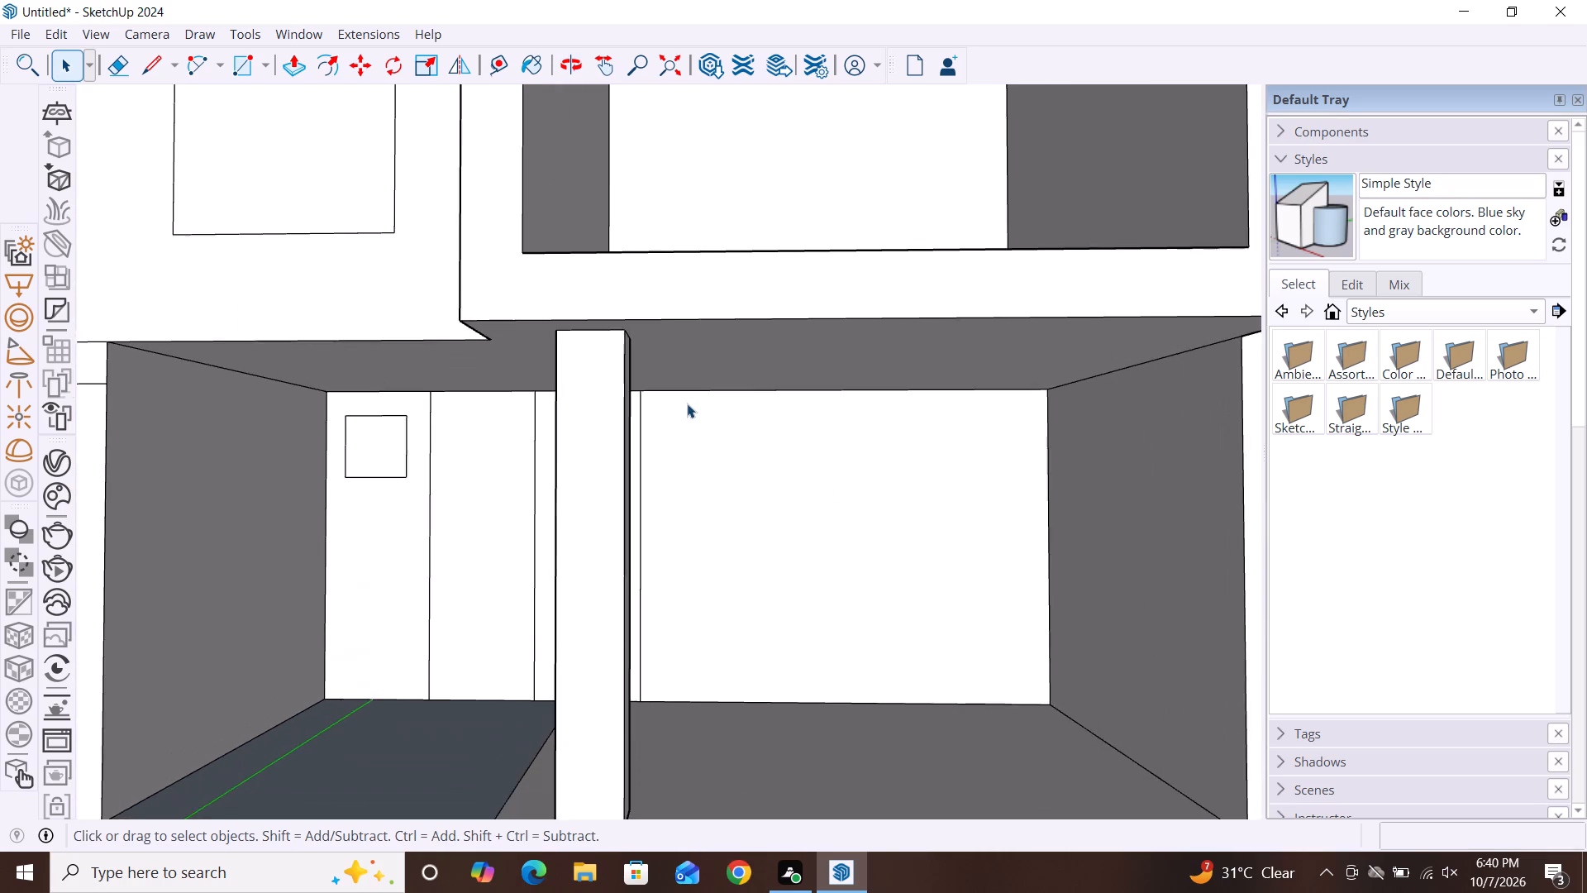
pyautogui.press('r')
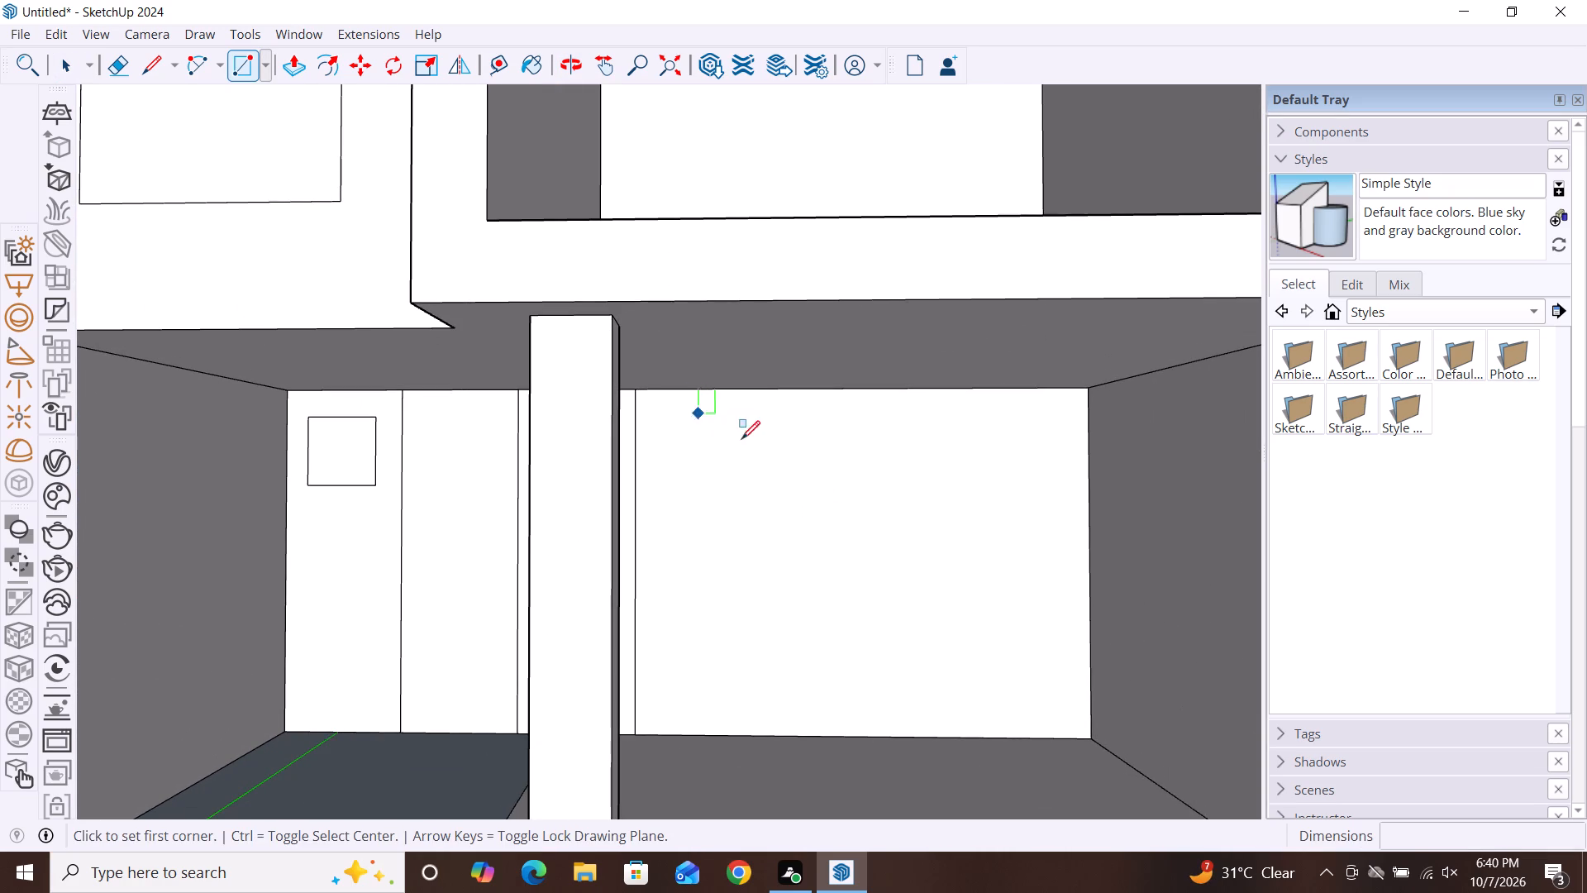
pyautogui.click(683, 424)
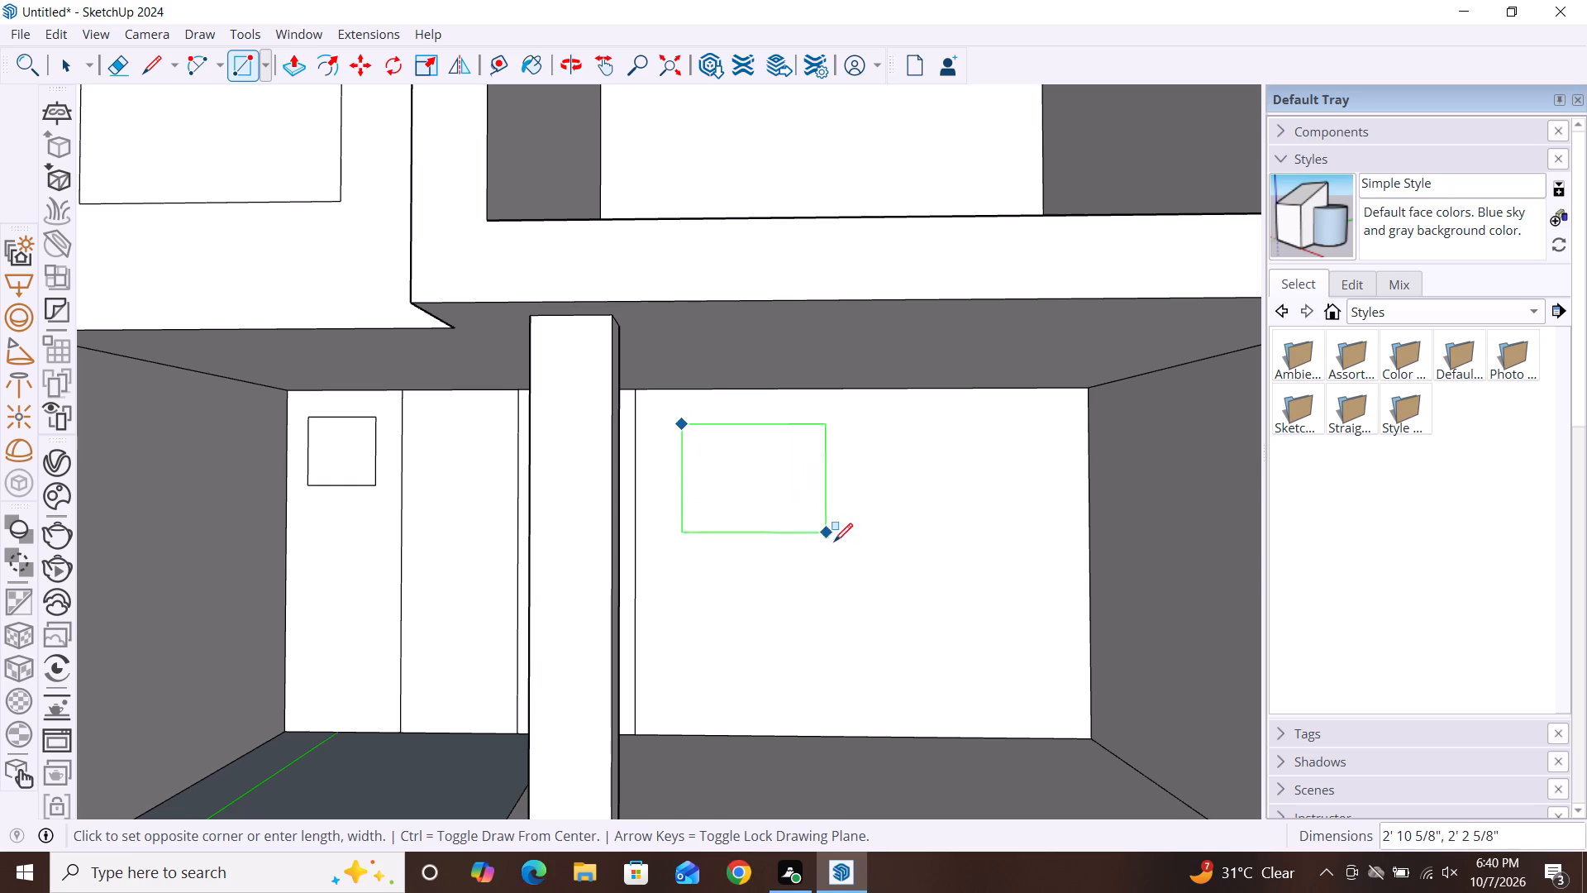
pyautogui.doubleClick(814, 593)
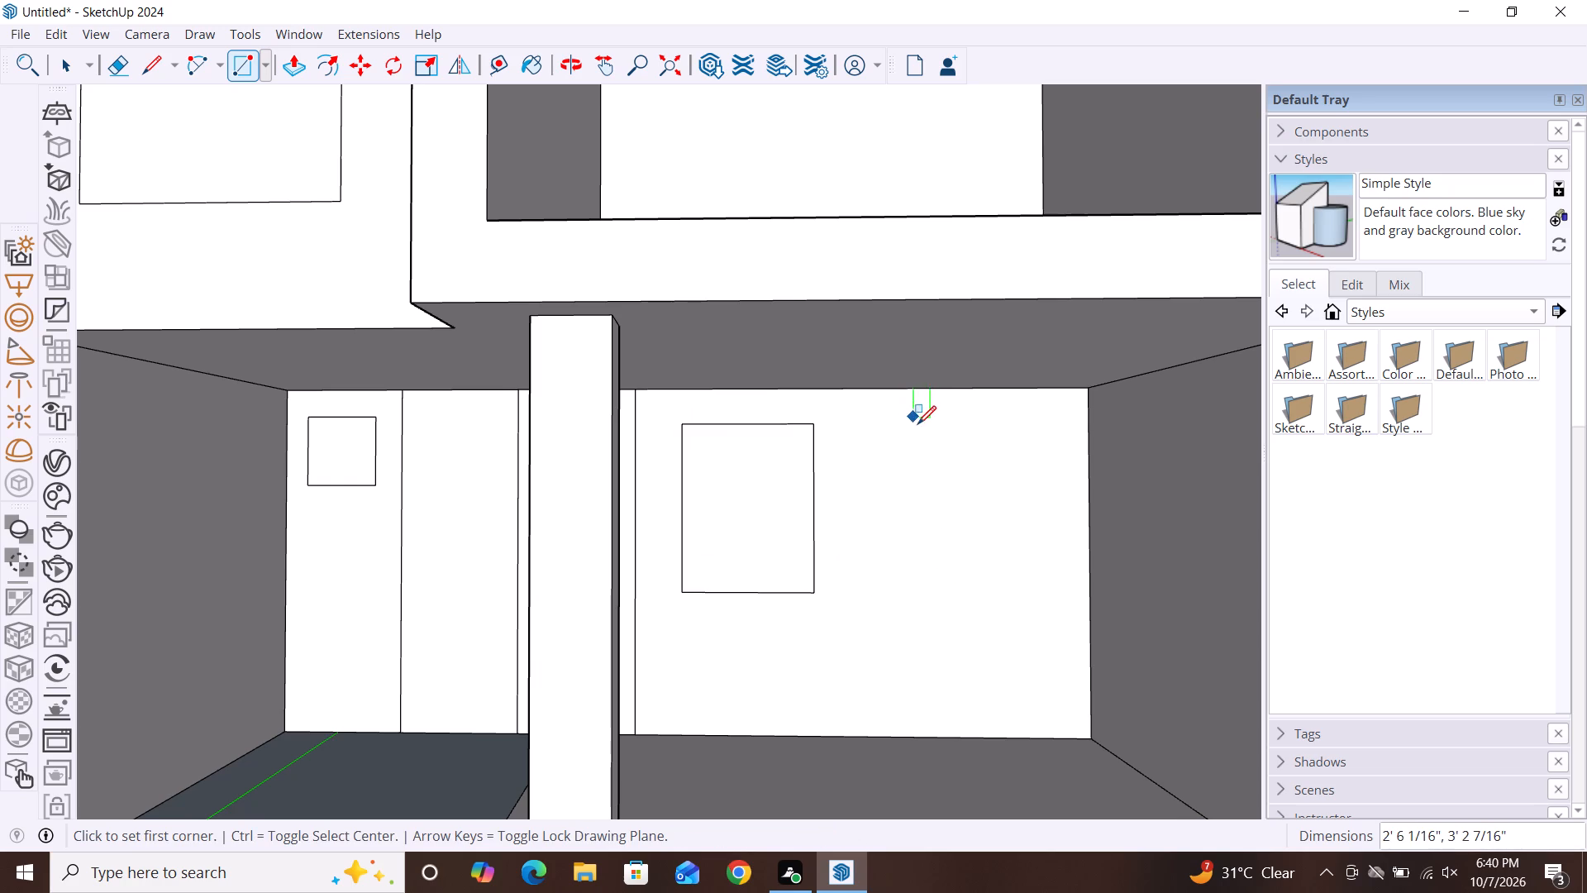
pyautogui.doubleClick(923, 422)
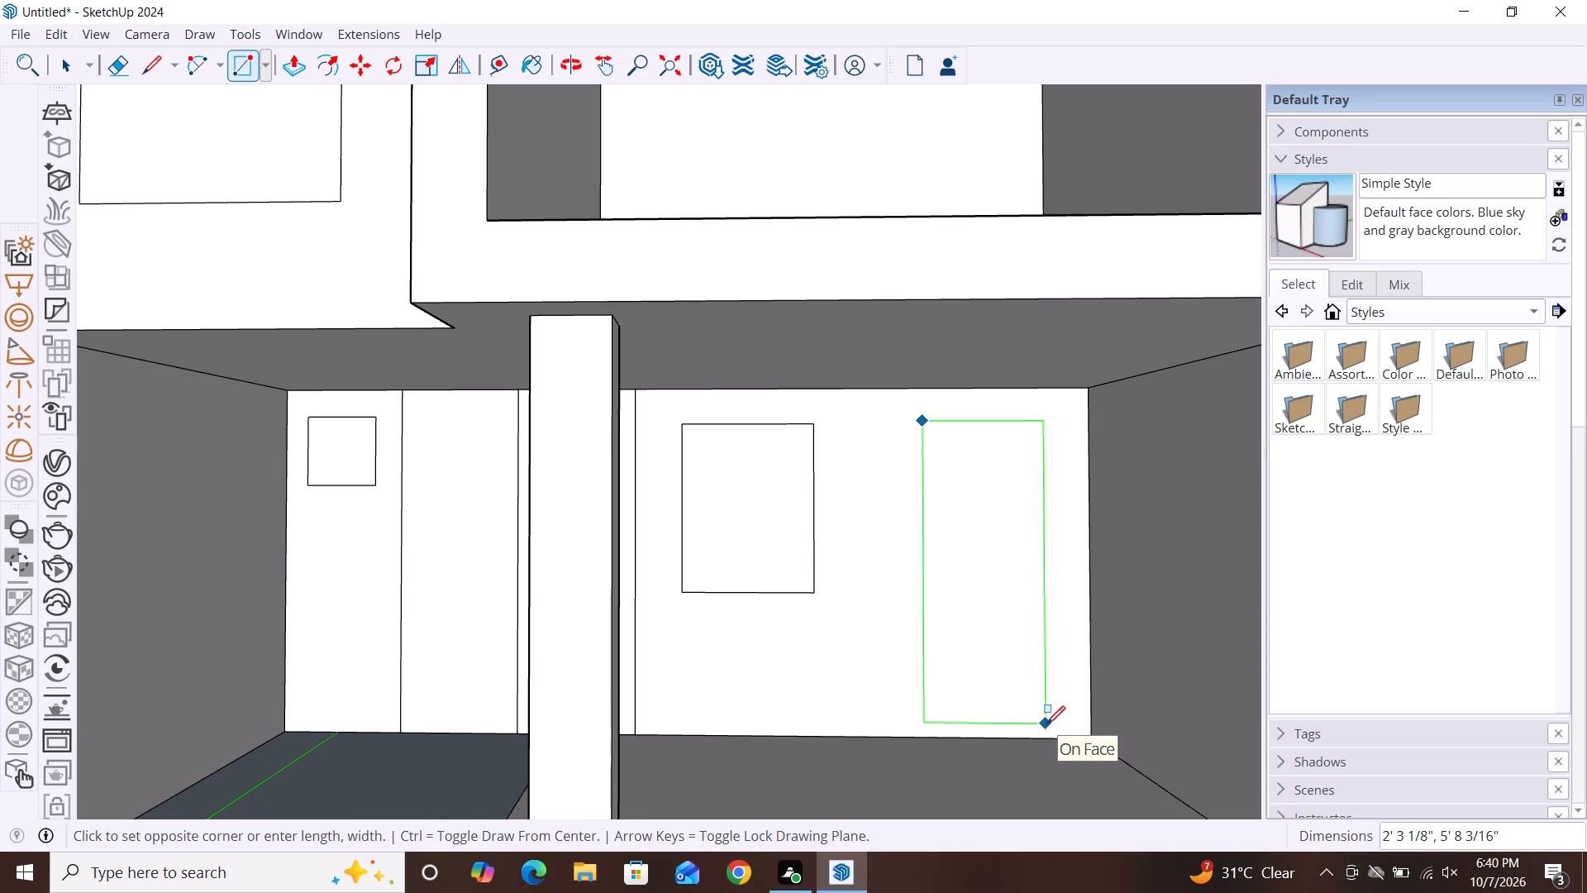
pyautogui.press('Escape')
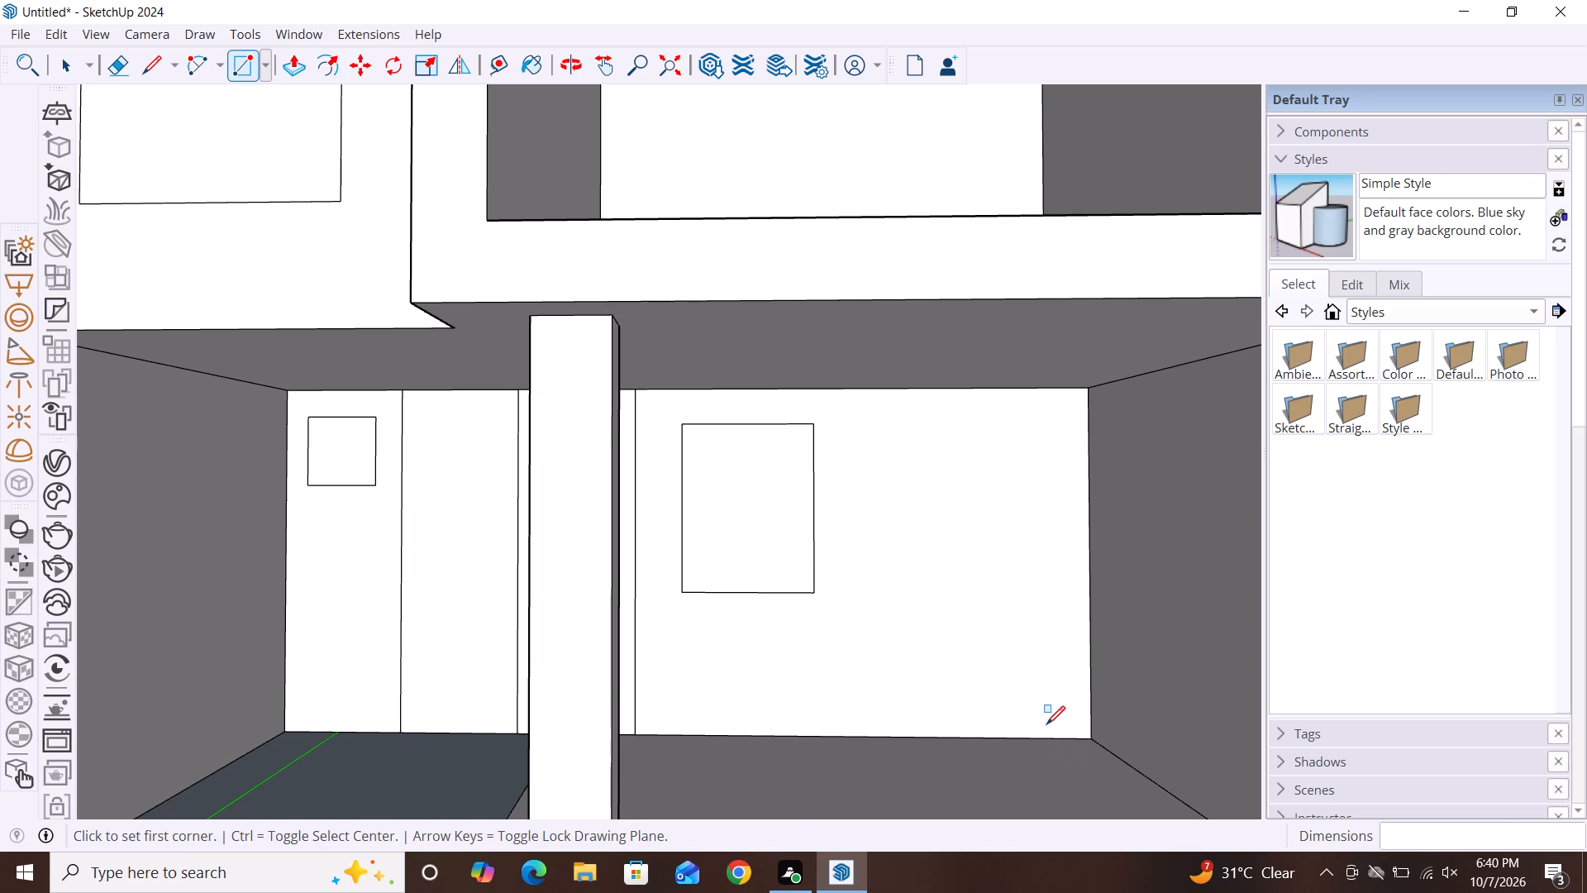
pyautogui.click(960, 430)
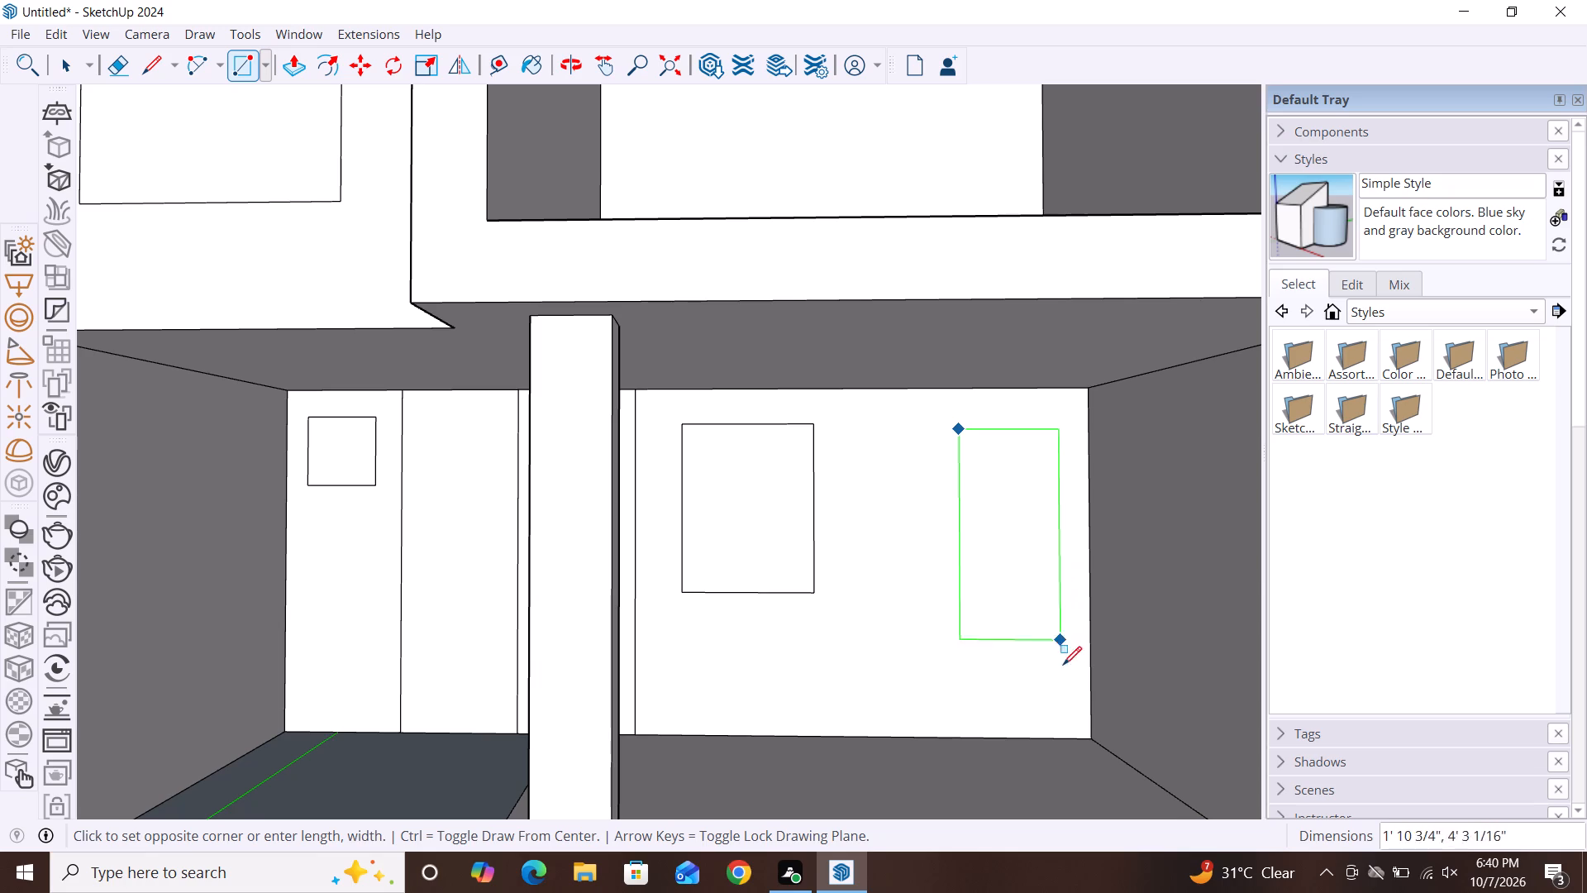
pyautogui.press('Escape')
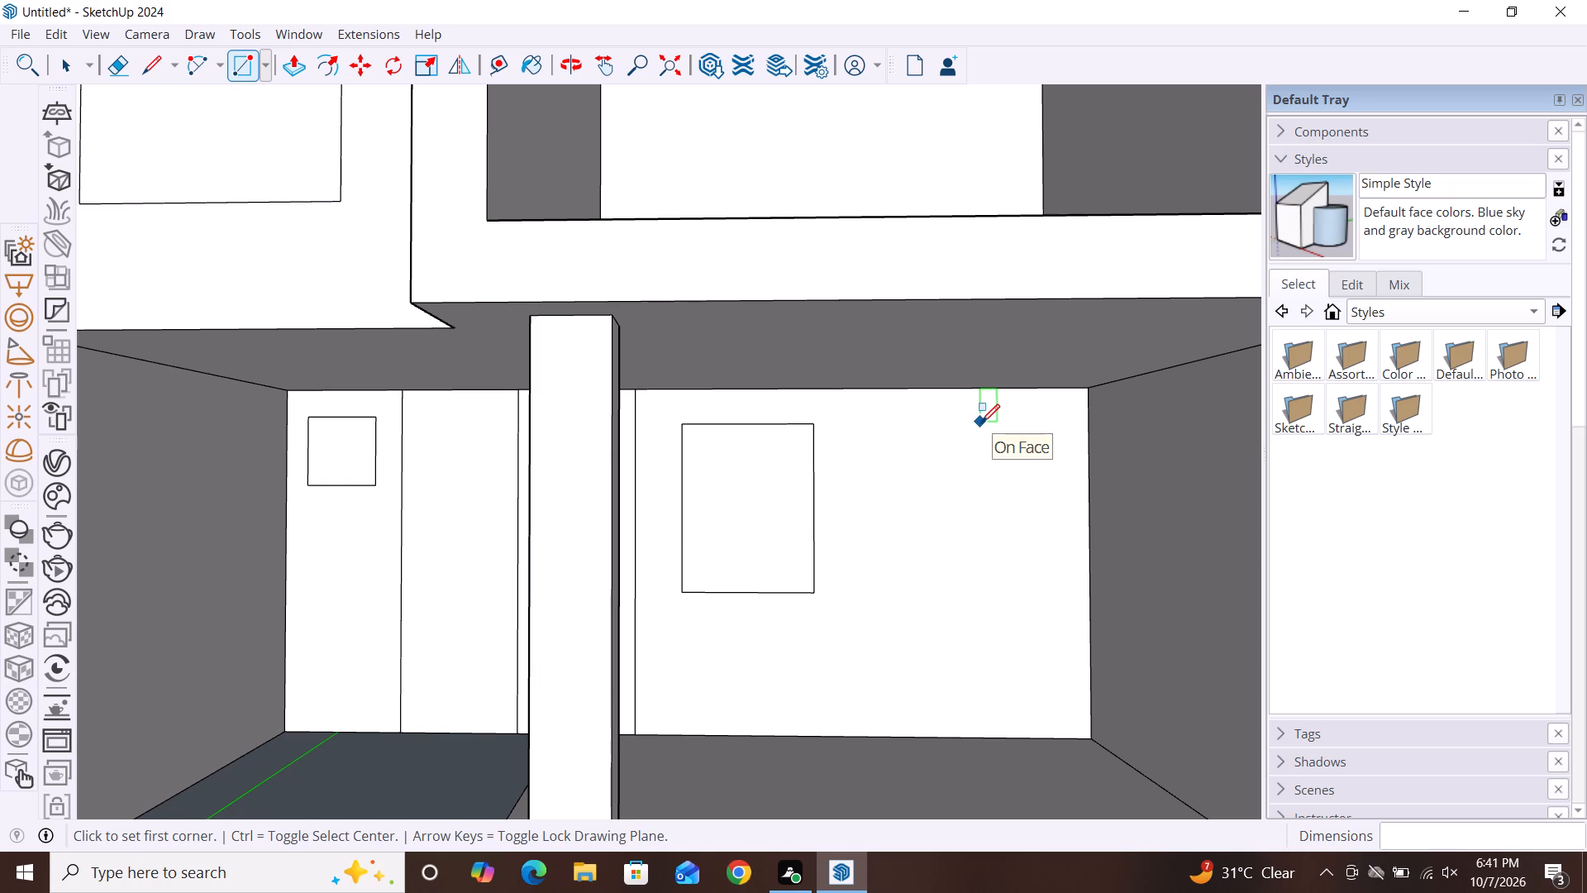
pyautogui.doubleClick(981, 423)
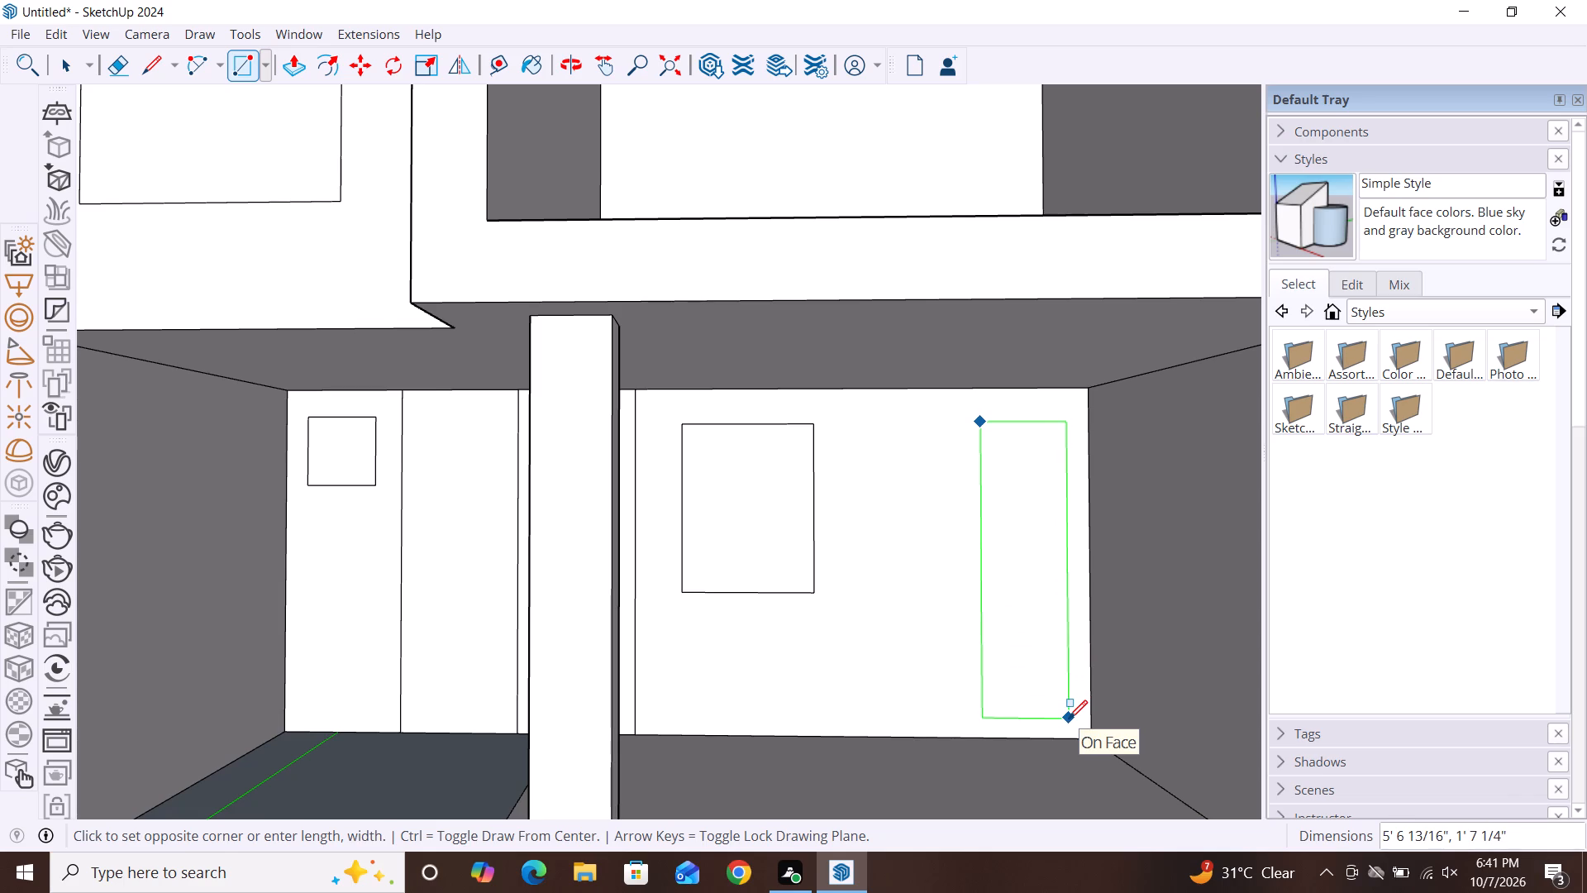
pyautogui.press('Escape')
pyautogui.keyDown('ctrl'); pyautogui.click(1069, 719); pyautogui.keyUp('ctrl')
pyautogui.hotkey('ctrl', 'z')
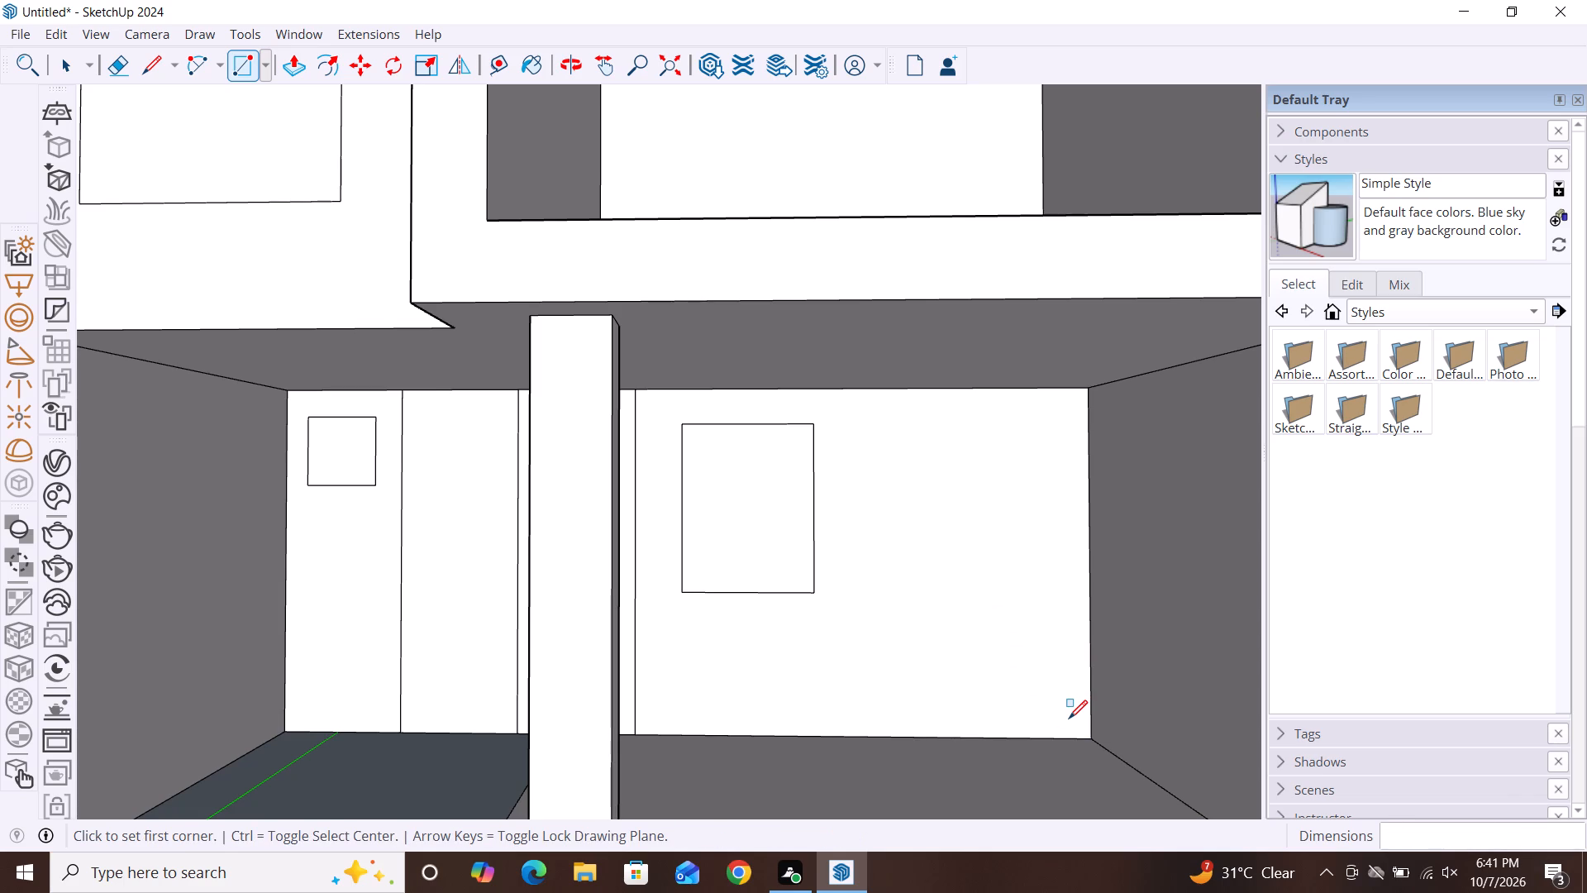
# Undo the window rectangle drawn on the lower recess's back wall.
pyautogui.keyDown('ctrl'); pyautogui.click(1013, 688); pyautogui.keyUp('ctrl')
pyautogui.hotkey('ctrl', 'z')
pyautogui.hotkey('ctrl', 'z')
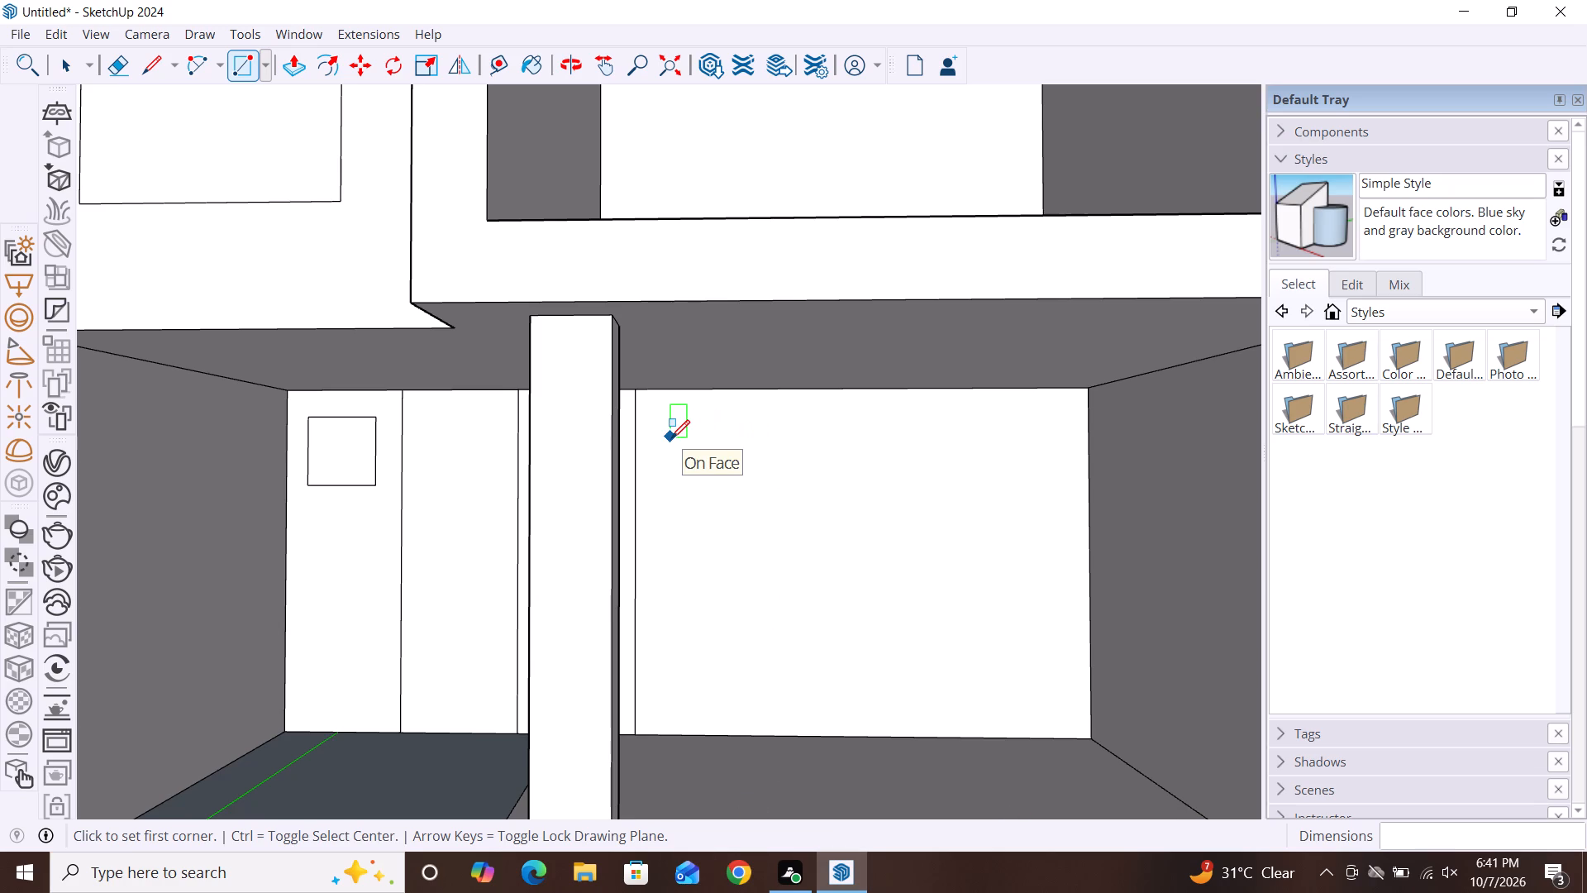
# Draw a window rectangle about 2' wide by 2' 10" high on the recess's back wall, just past the column.
pyautogui.scroll(-2, 671, 447)
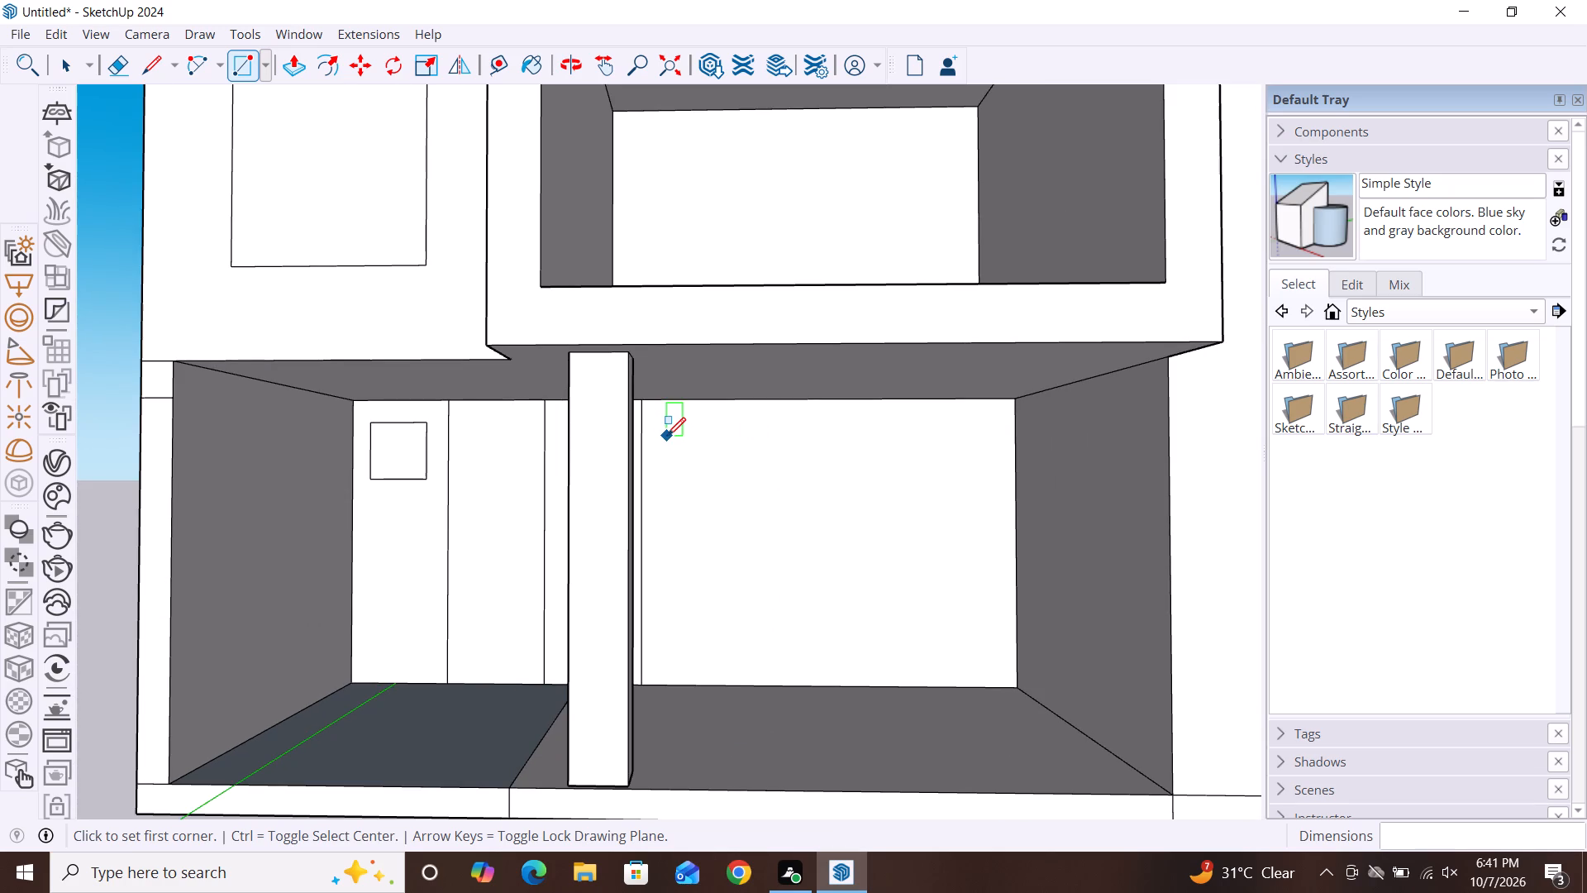
pyautogui.scroll(2, 665, 432)
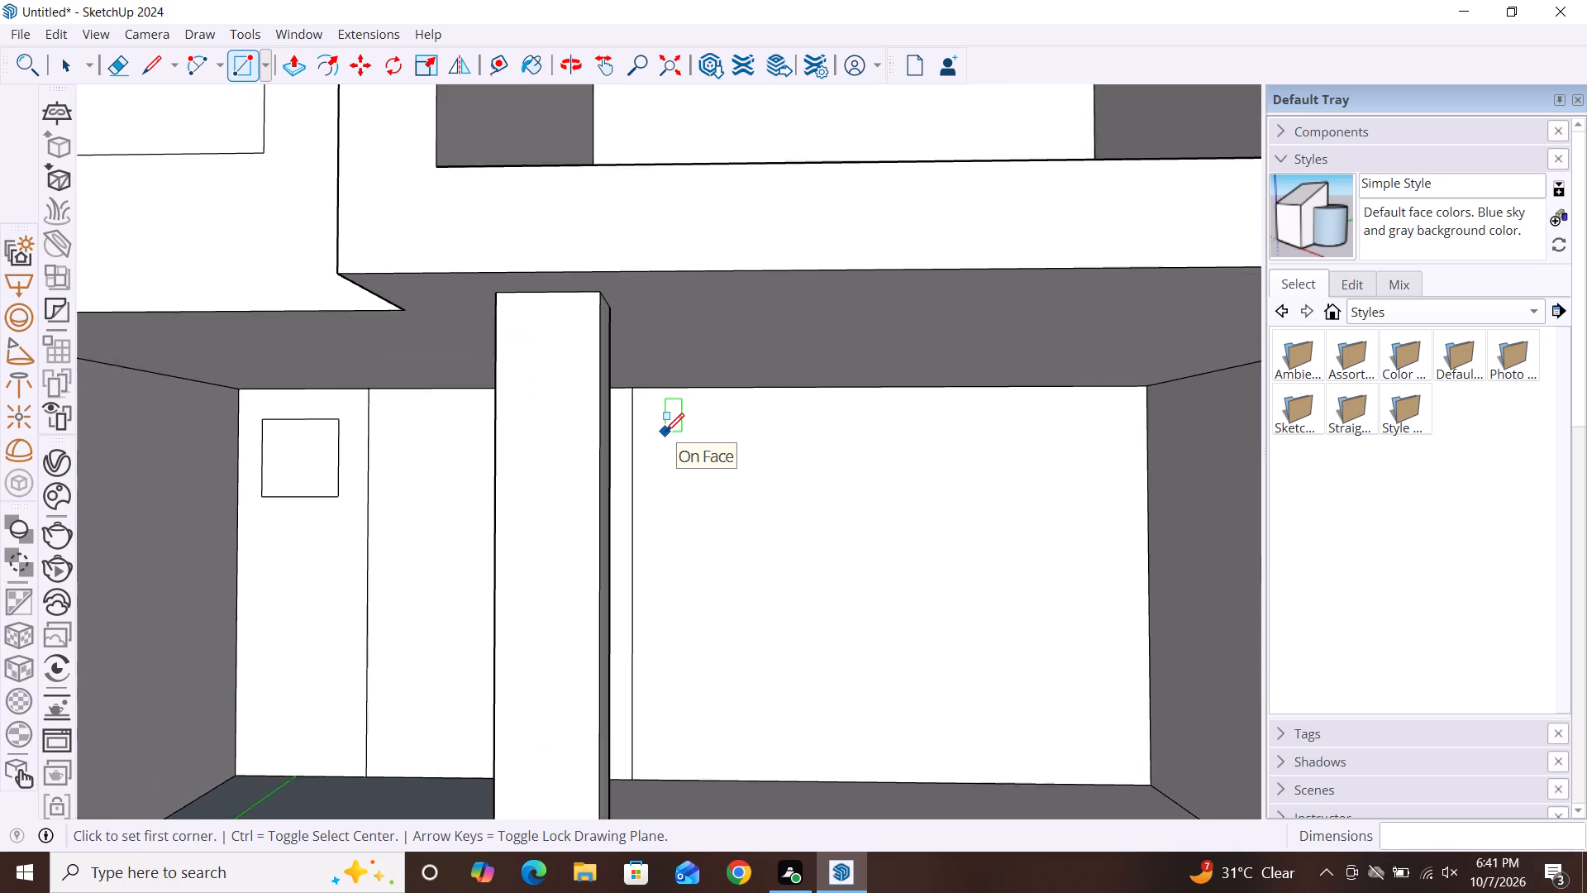
pyautogui.scroll(2, 665, 432)
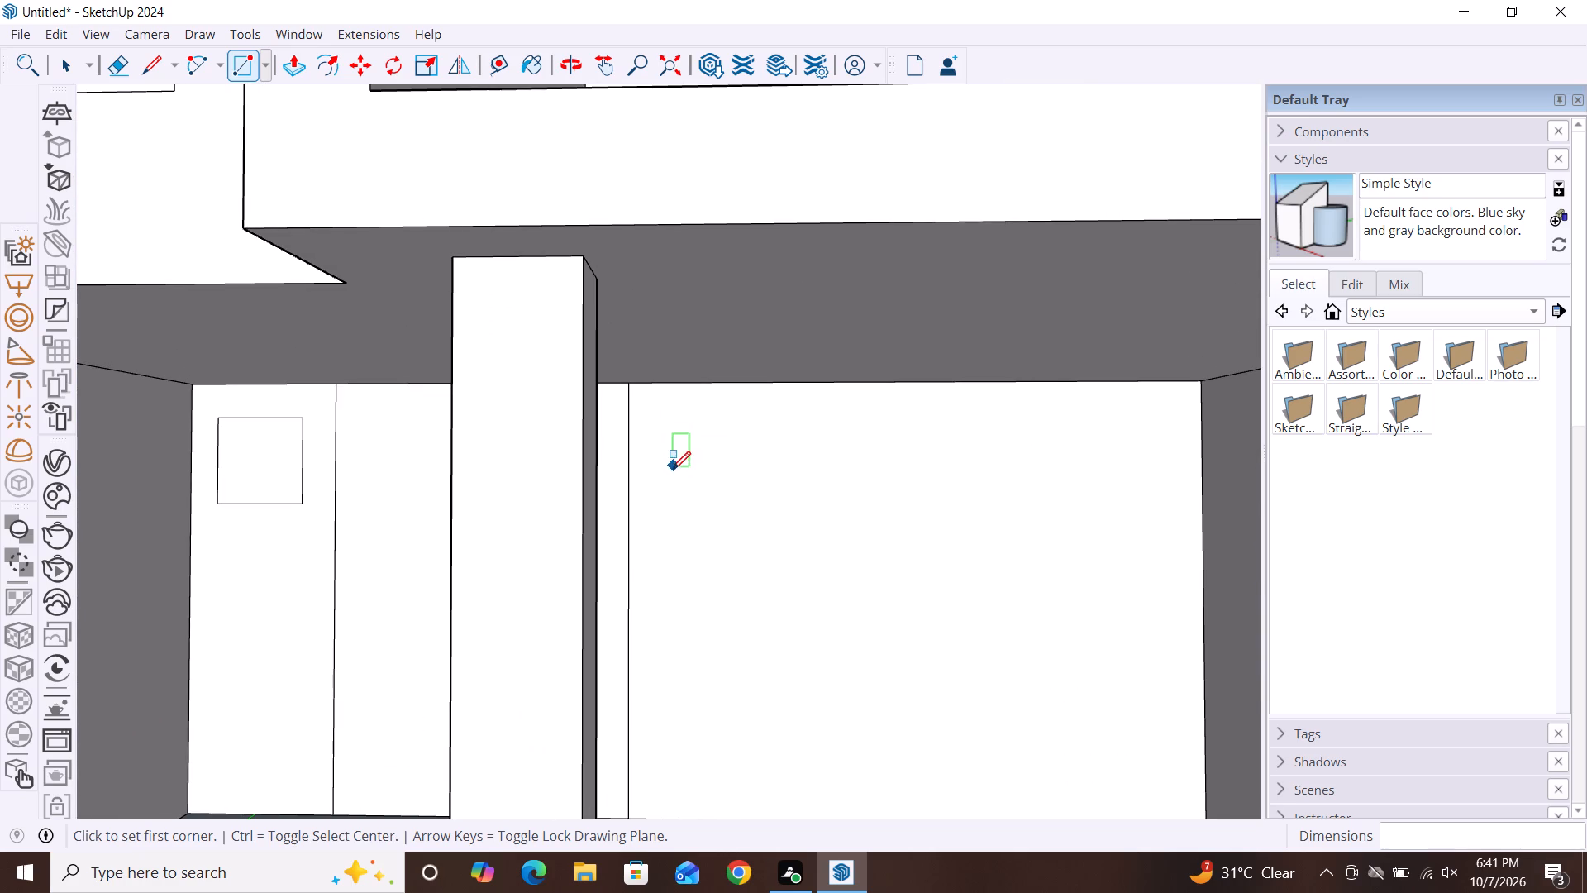
pyautogui.doubleClick(671, 474)
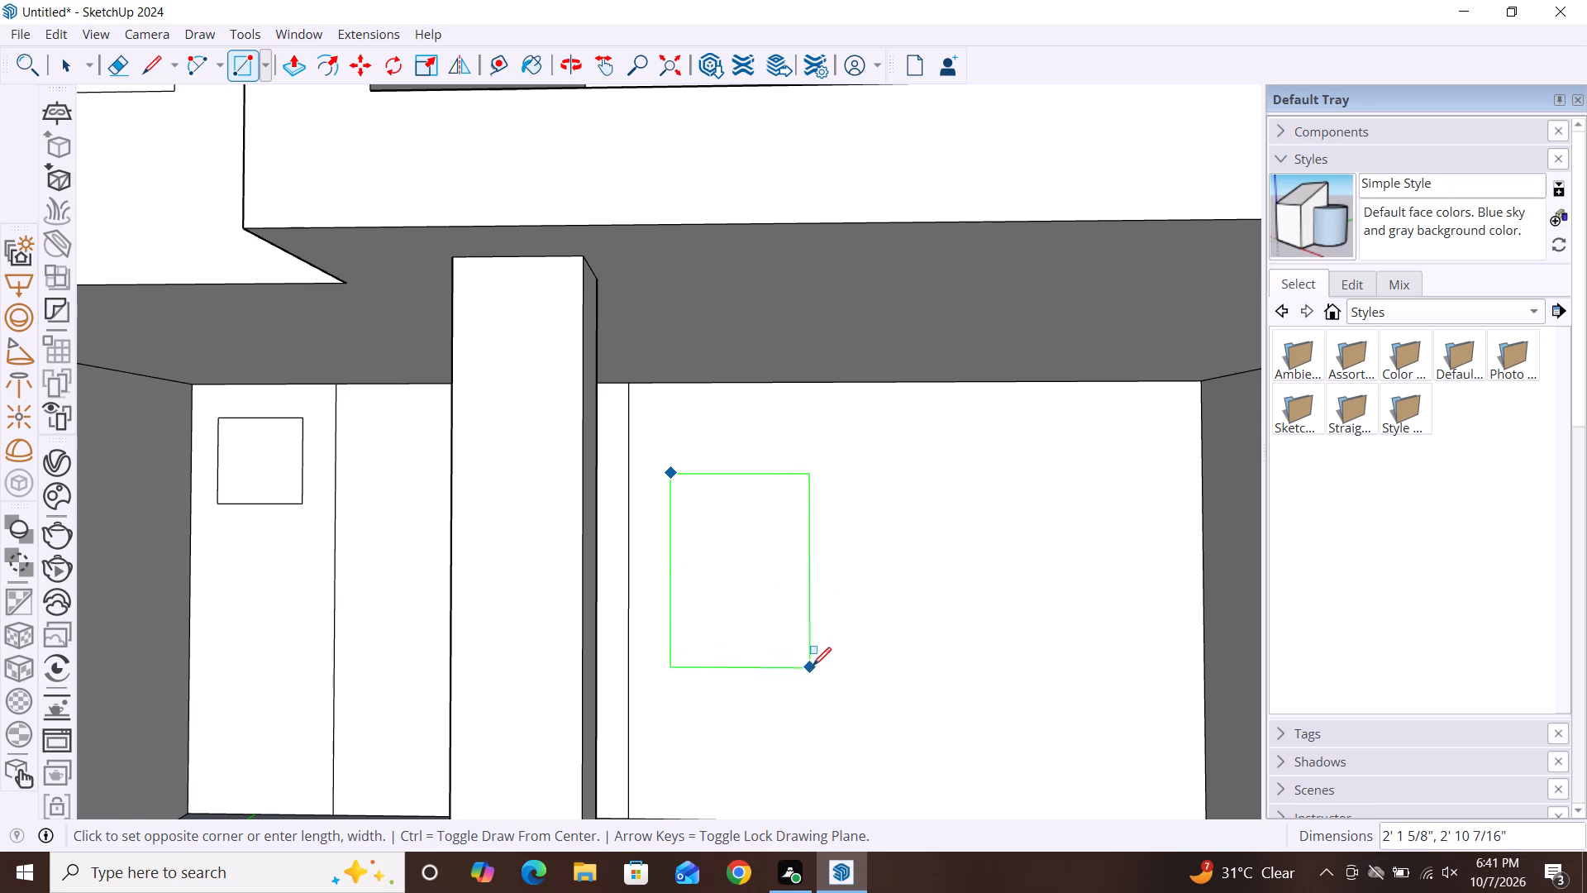
pyautogui.doubleClick(802, 662)
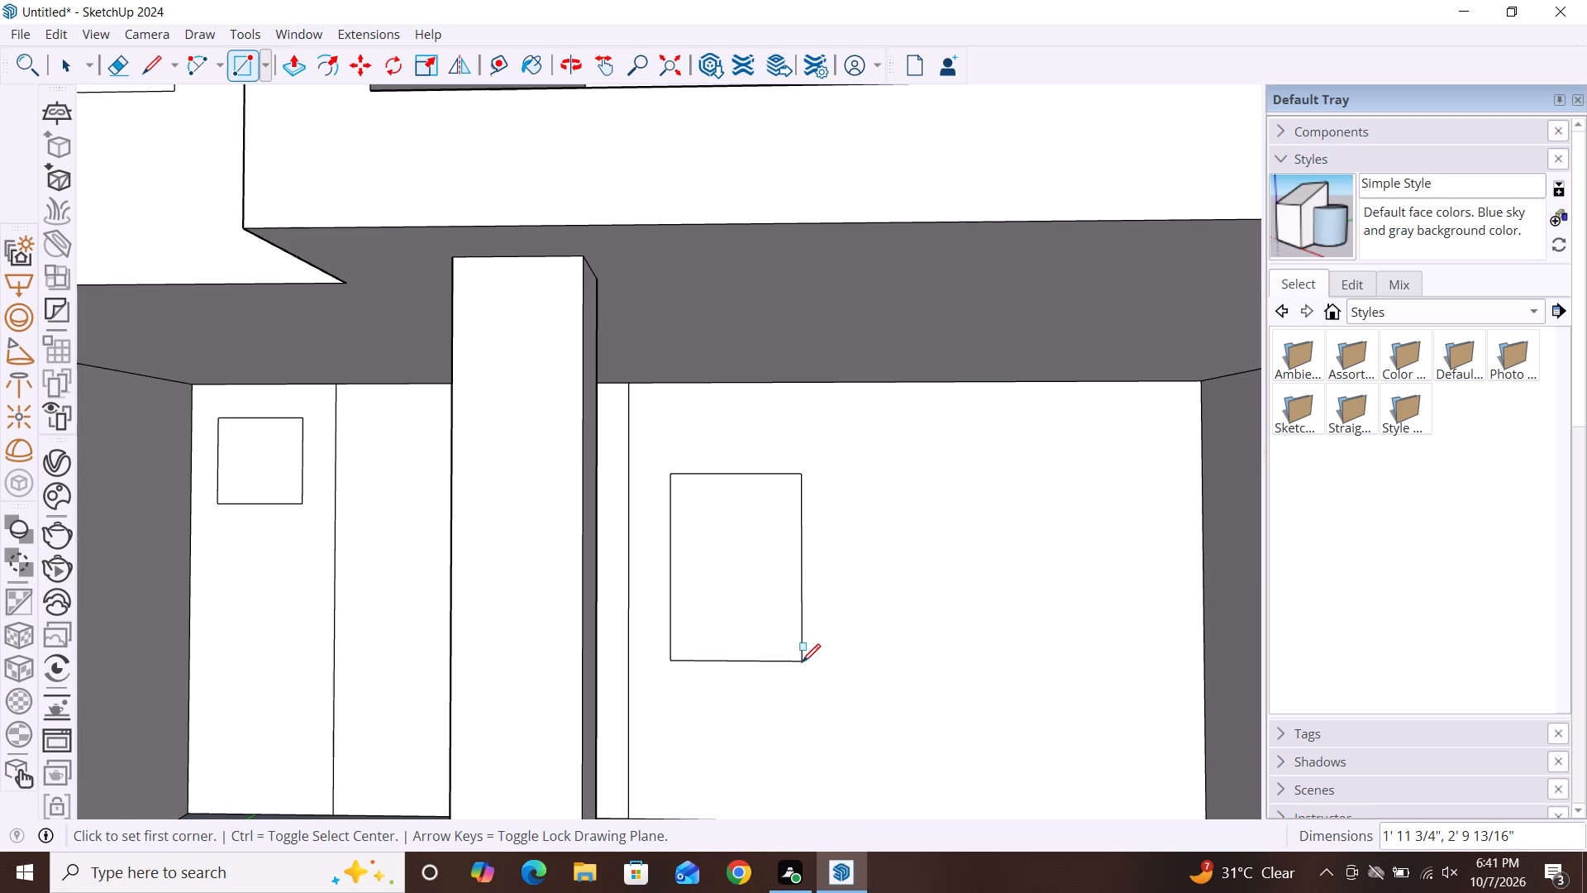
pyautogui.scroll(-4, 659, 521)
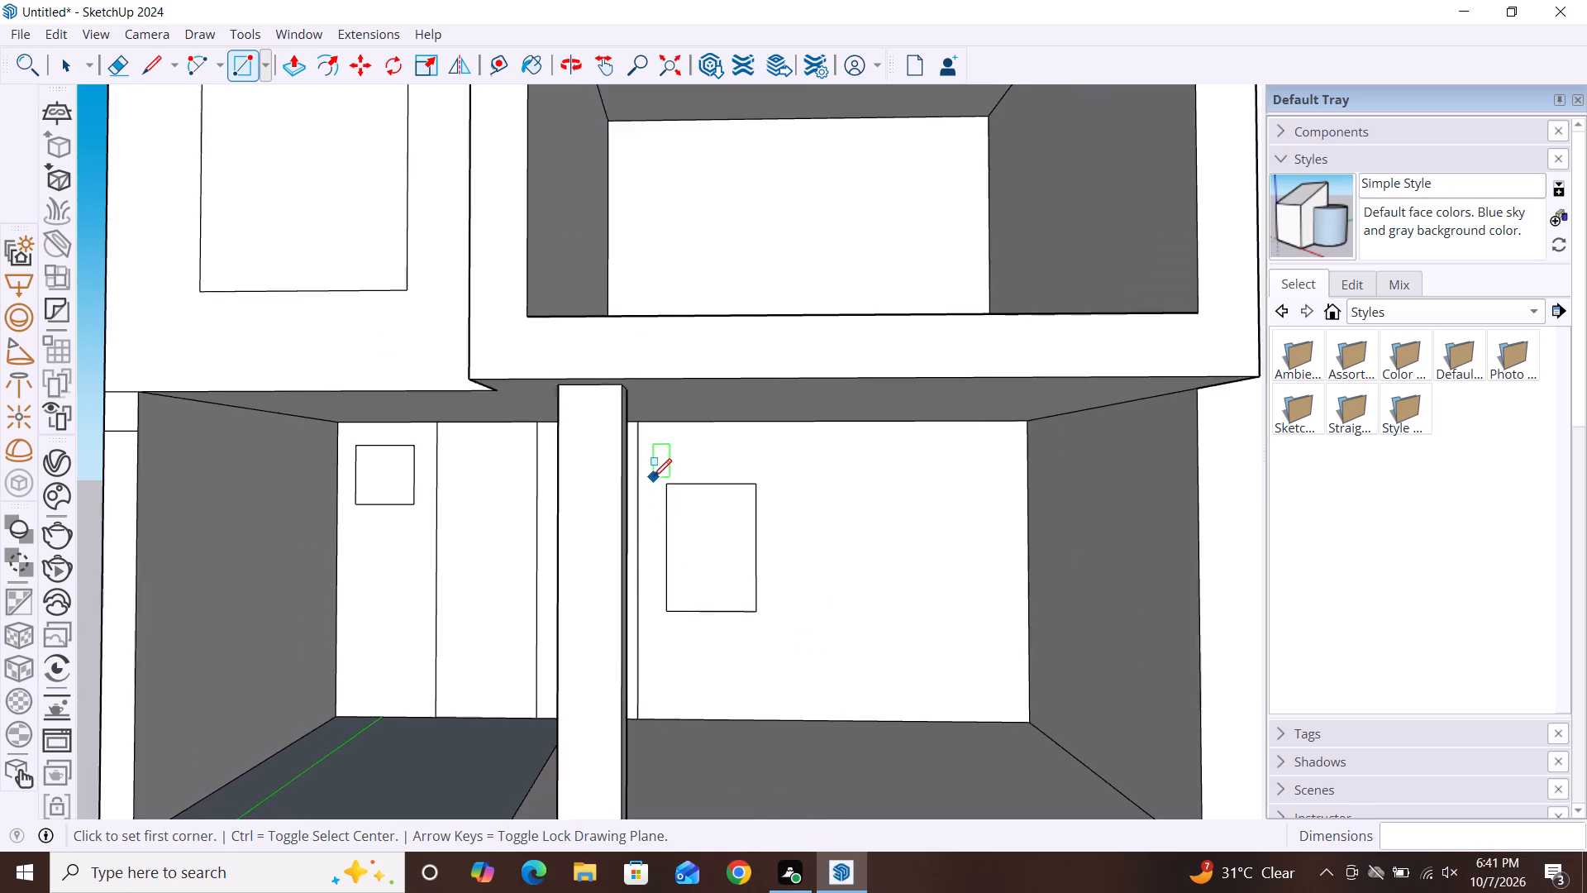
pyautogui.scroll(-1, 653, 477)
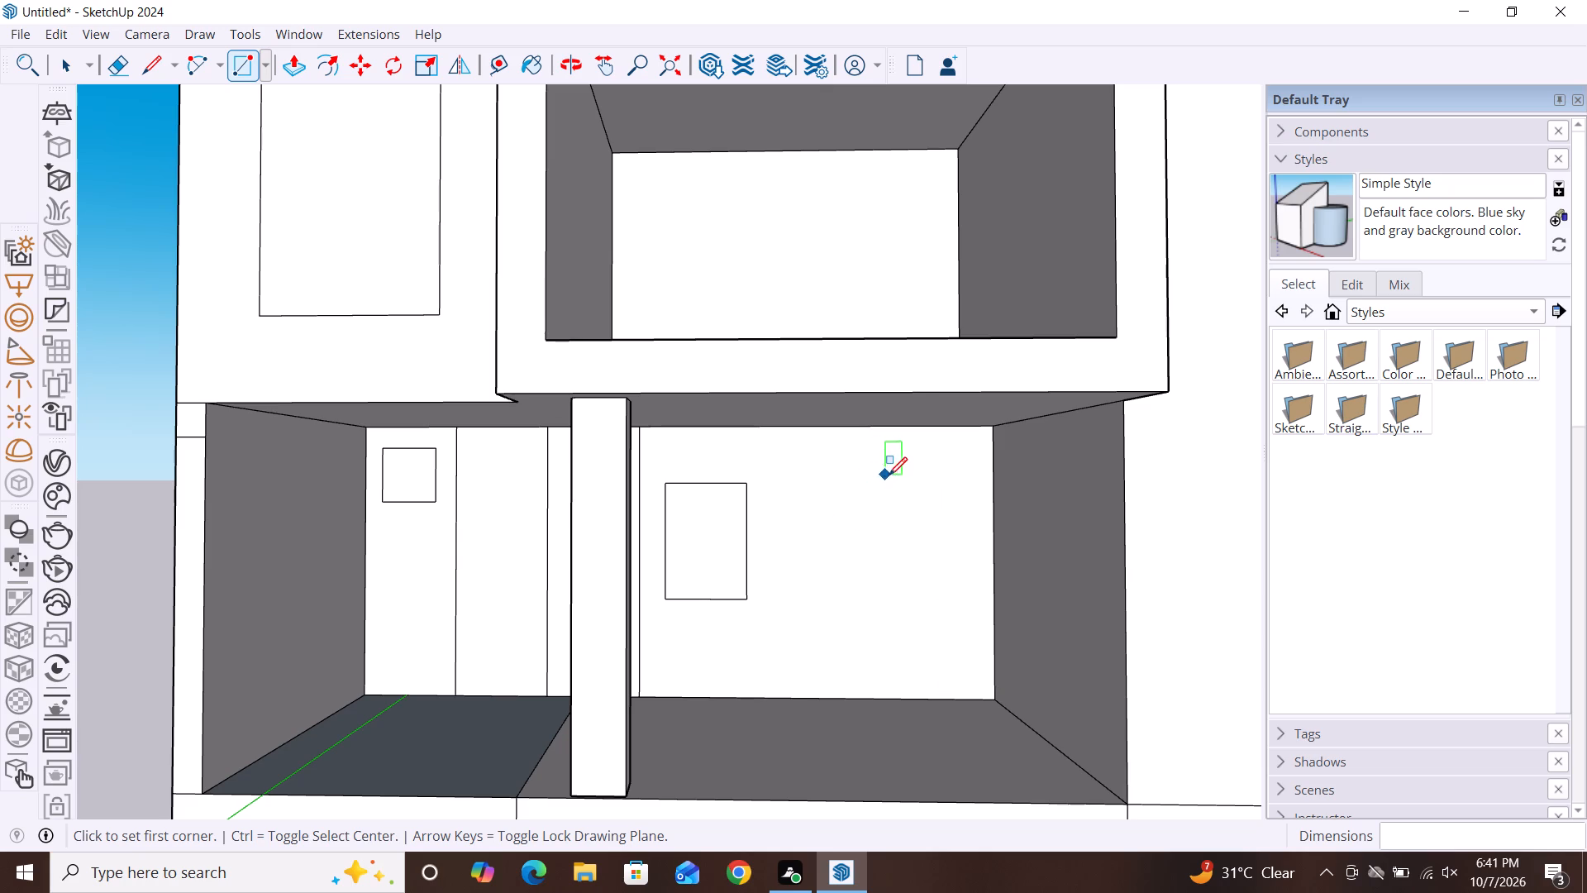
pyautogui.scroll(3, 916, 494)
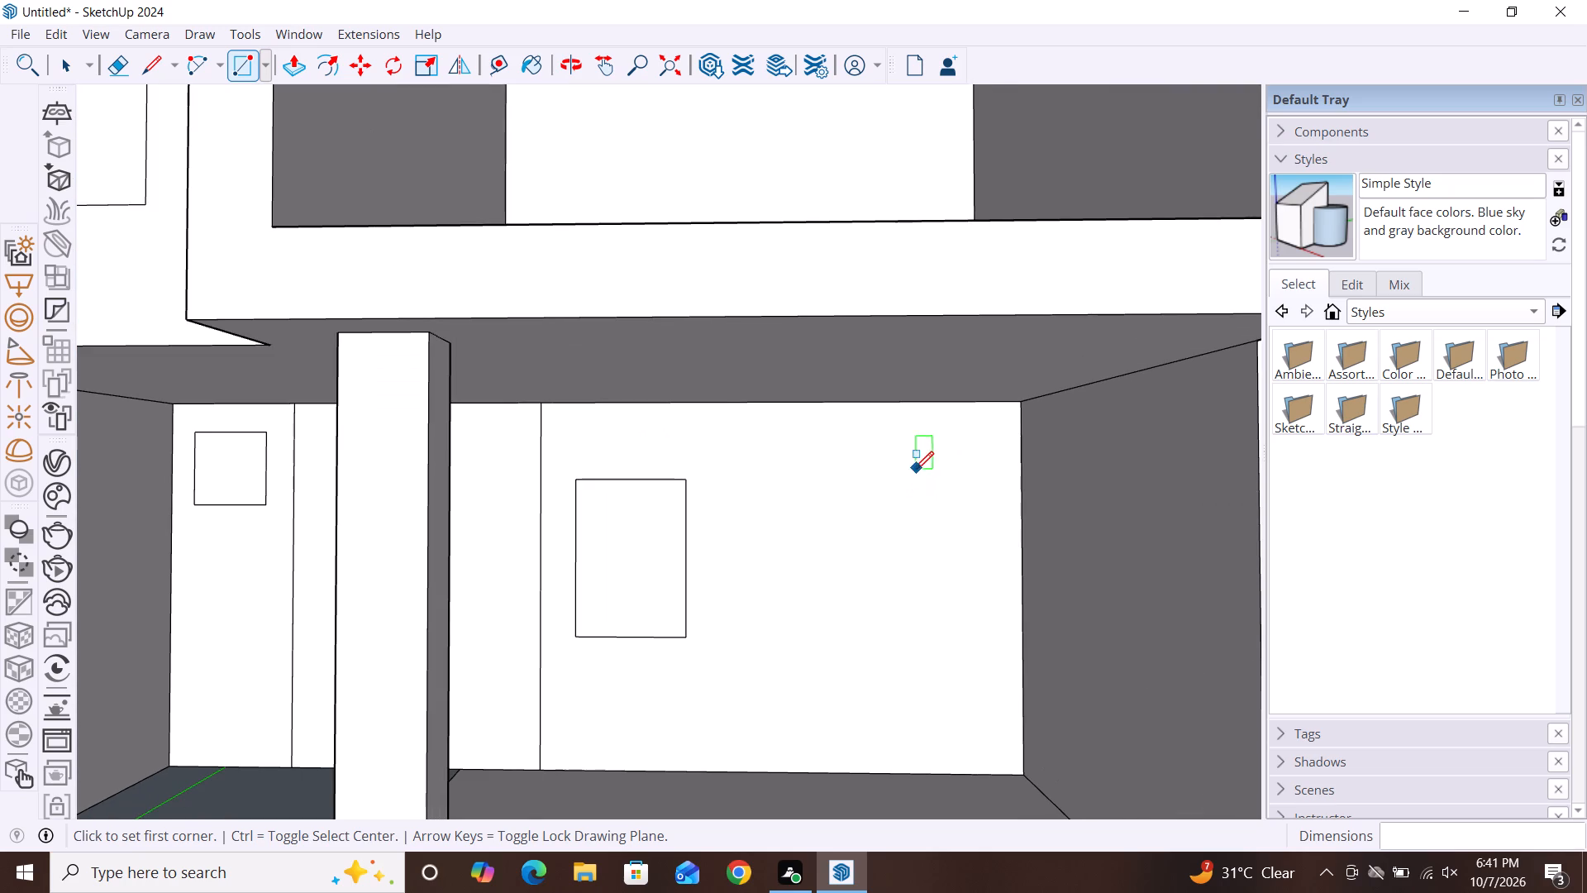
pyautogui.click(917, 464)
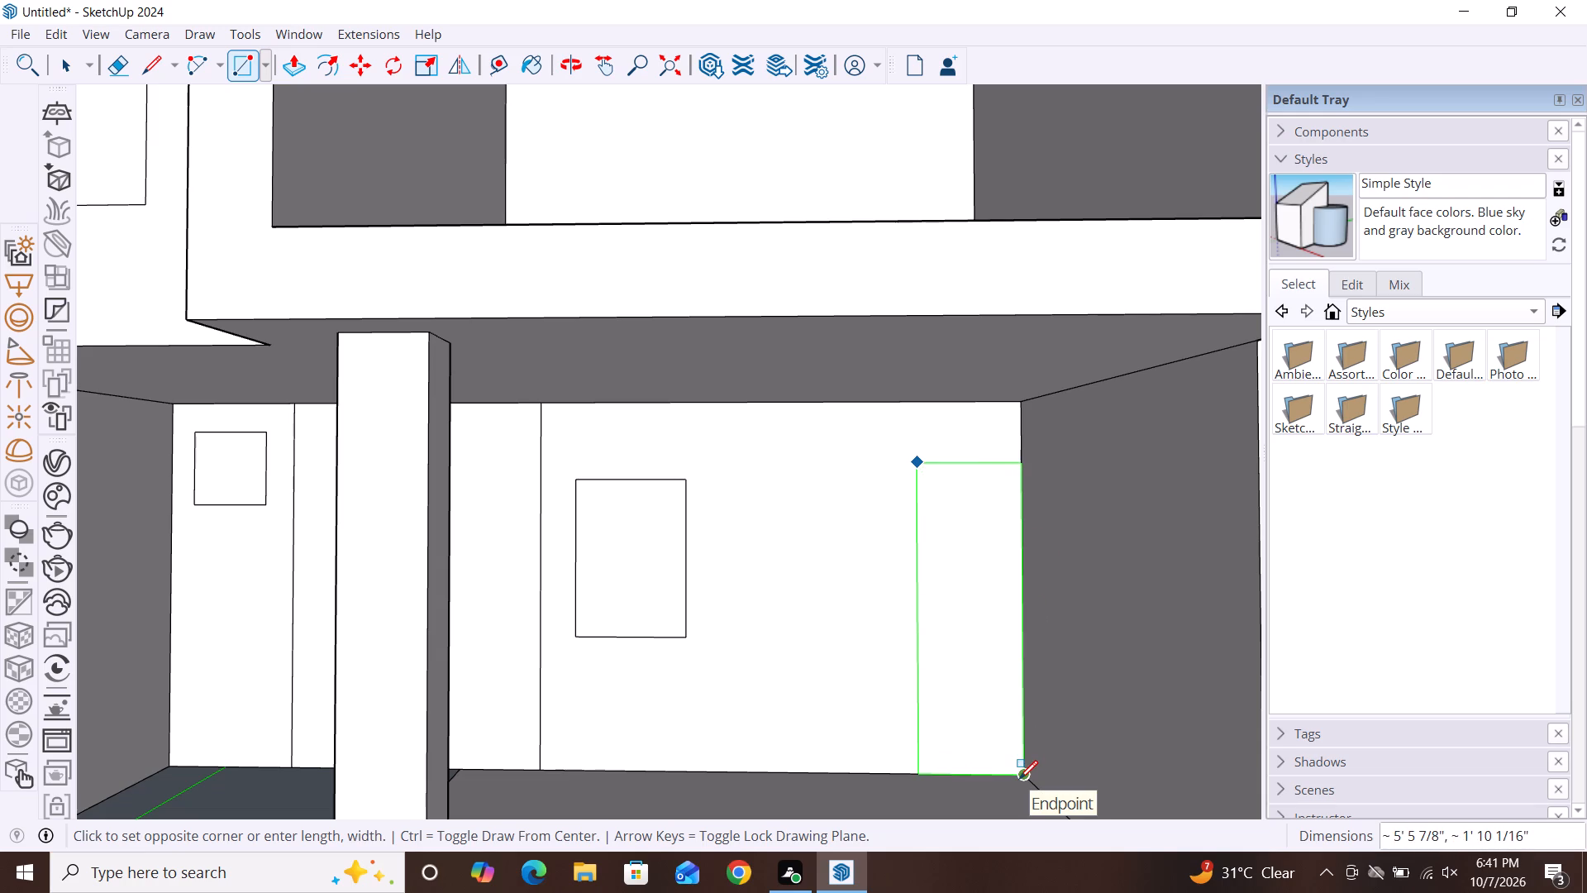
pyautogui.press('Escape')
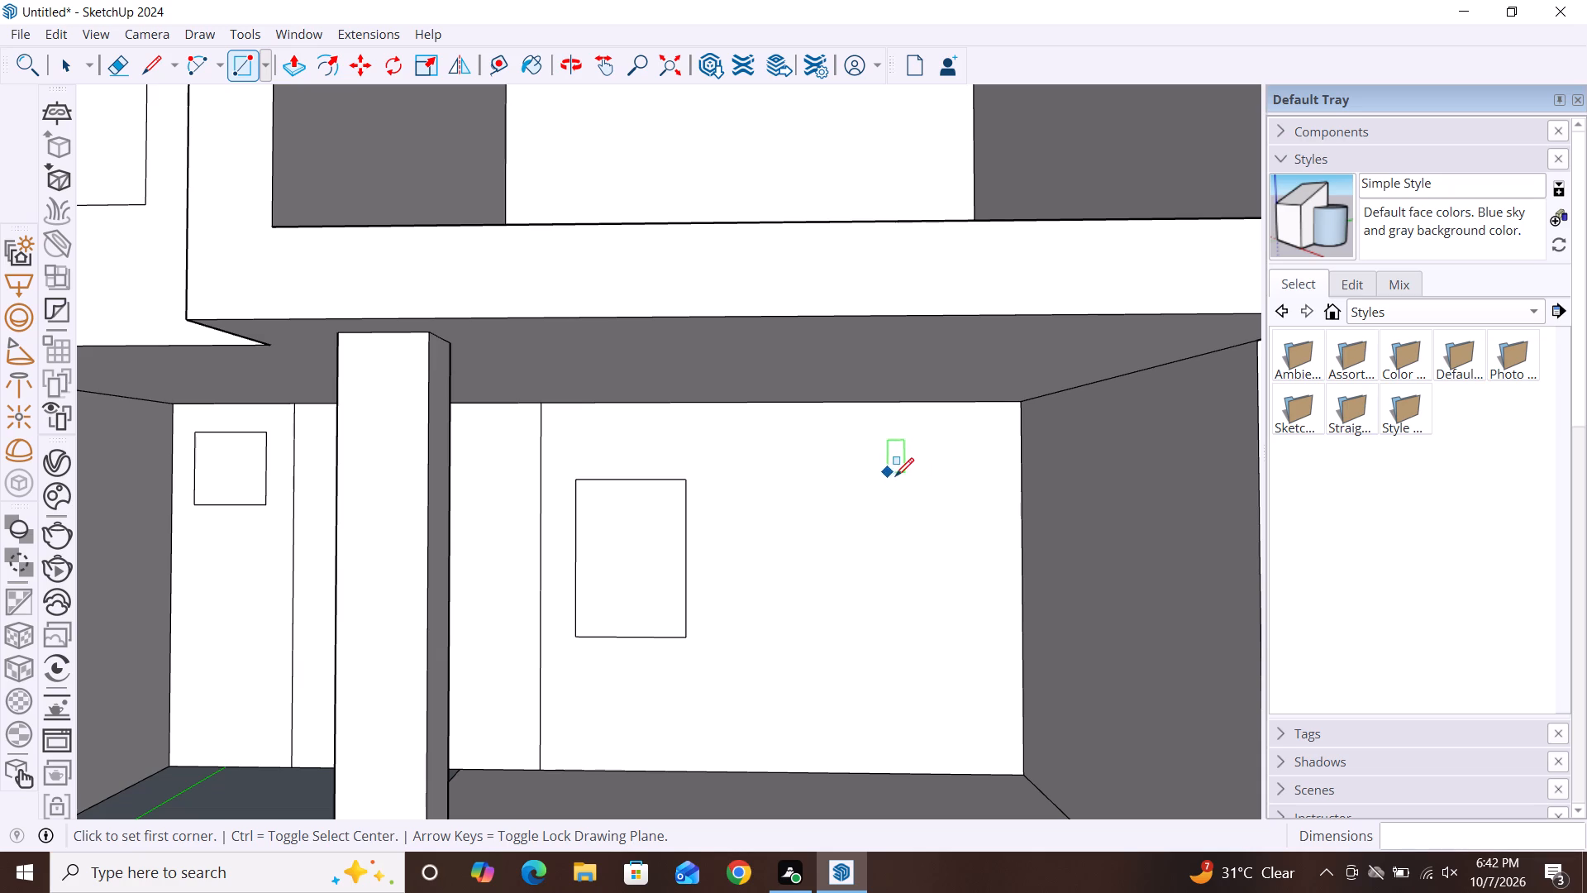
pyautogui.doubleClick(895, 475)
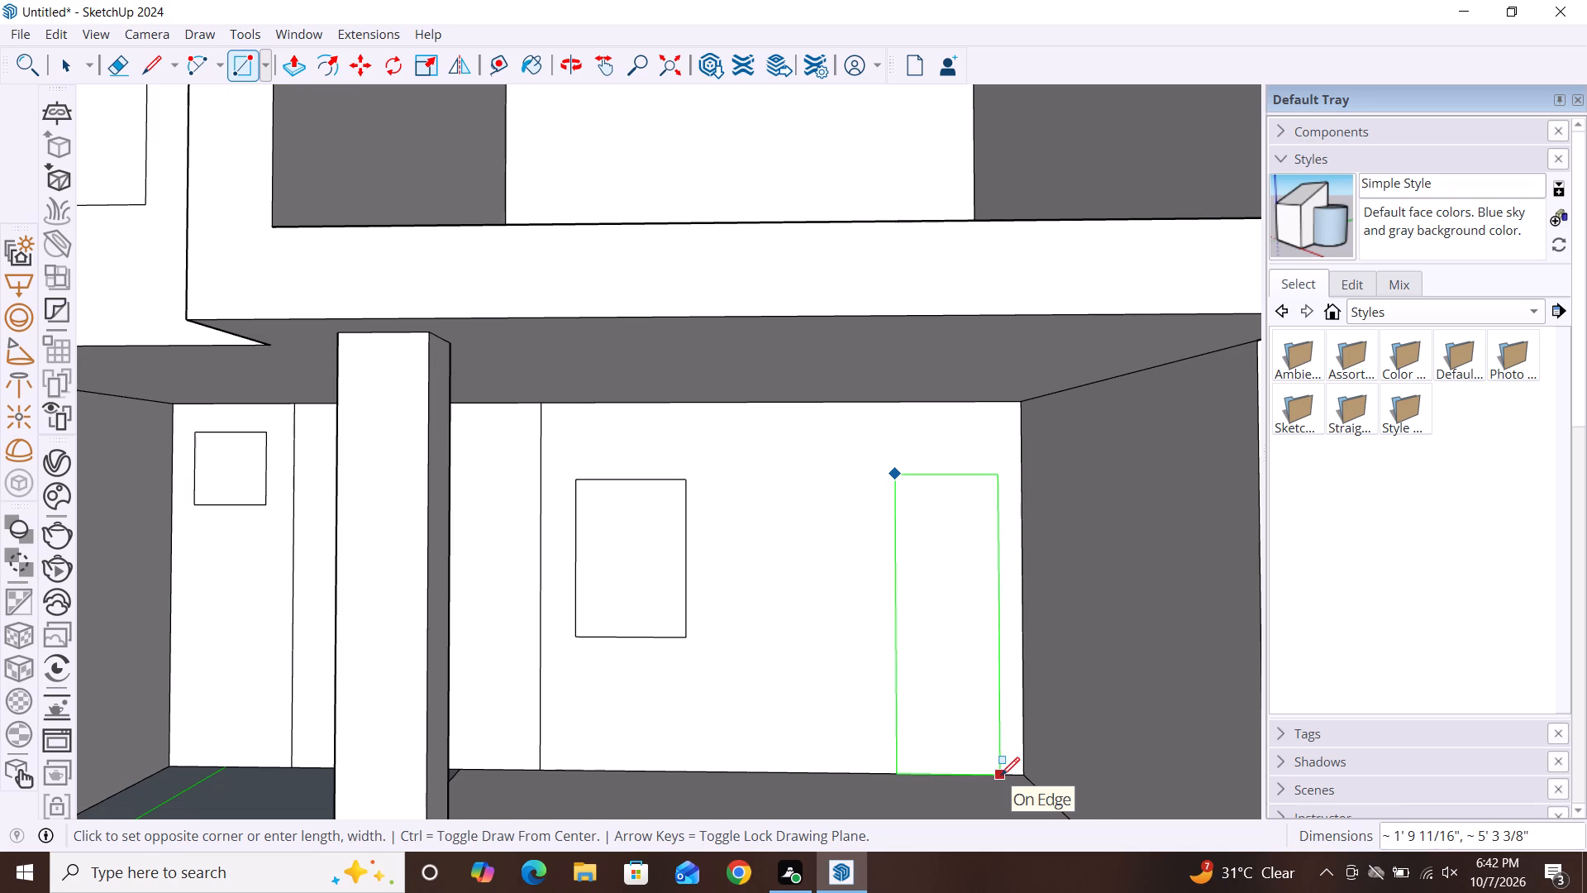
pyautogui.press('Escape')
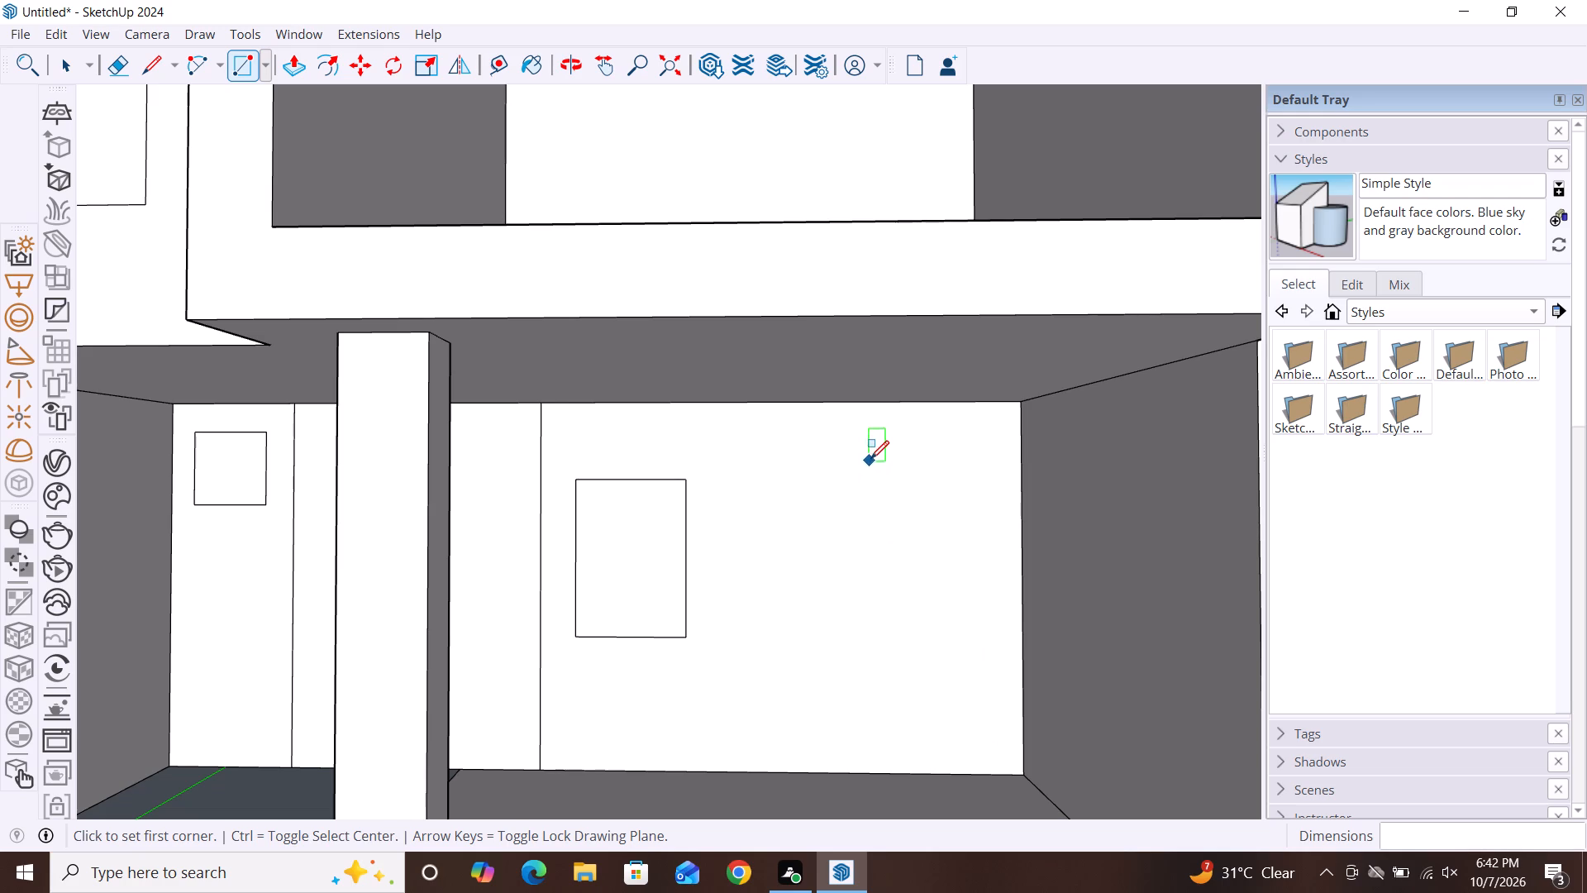
# Draw a door rectangle about 2' 2" wide by 5' 8" high on the recess's back wall, reaching the floor near the tower-side corner.
pyautogui.click(871, 453)
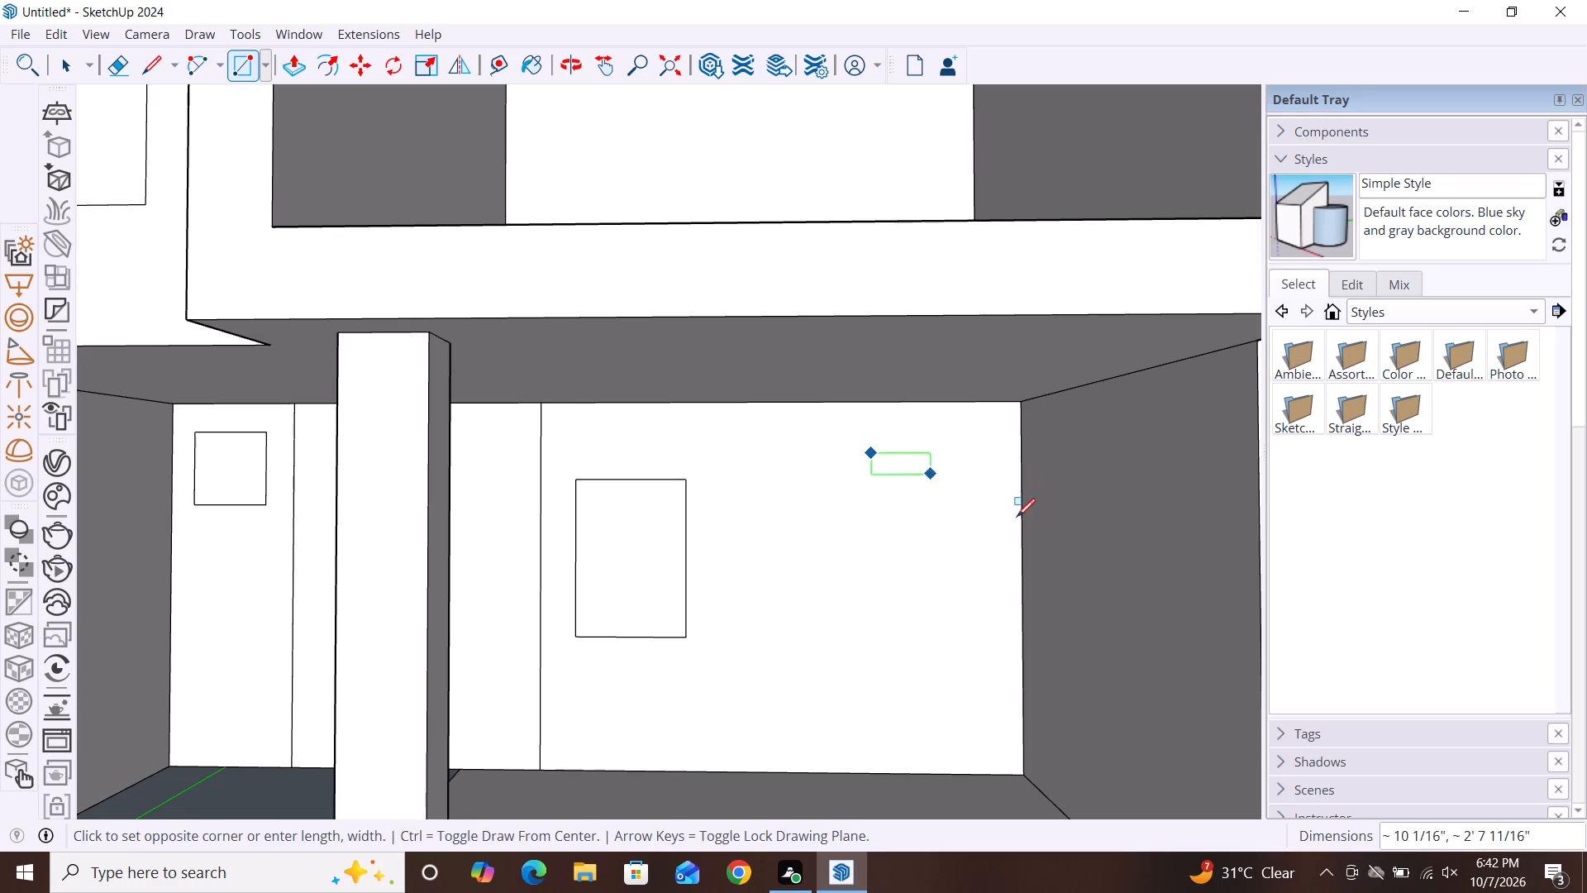
pyautogui.click(998, 772)
pyautogui.scroll(-5, 817, 667)
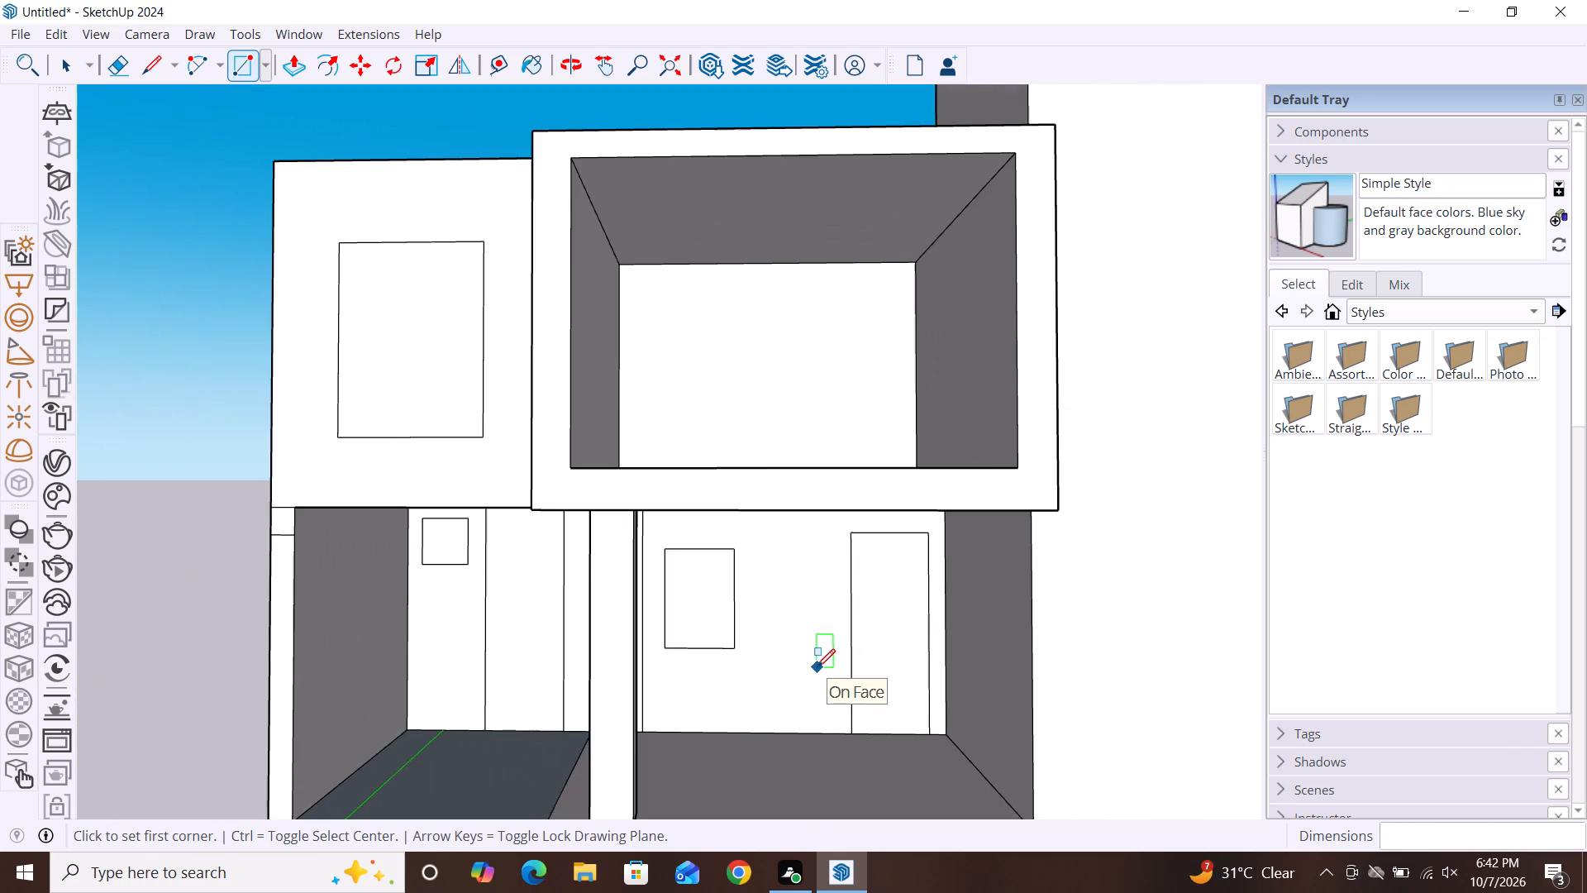
pyautogui.scroll(-2, 817, 667)
pyautogui.scroll(-2, 941, 669)
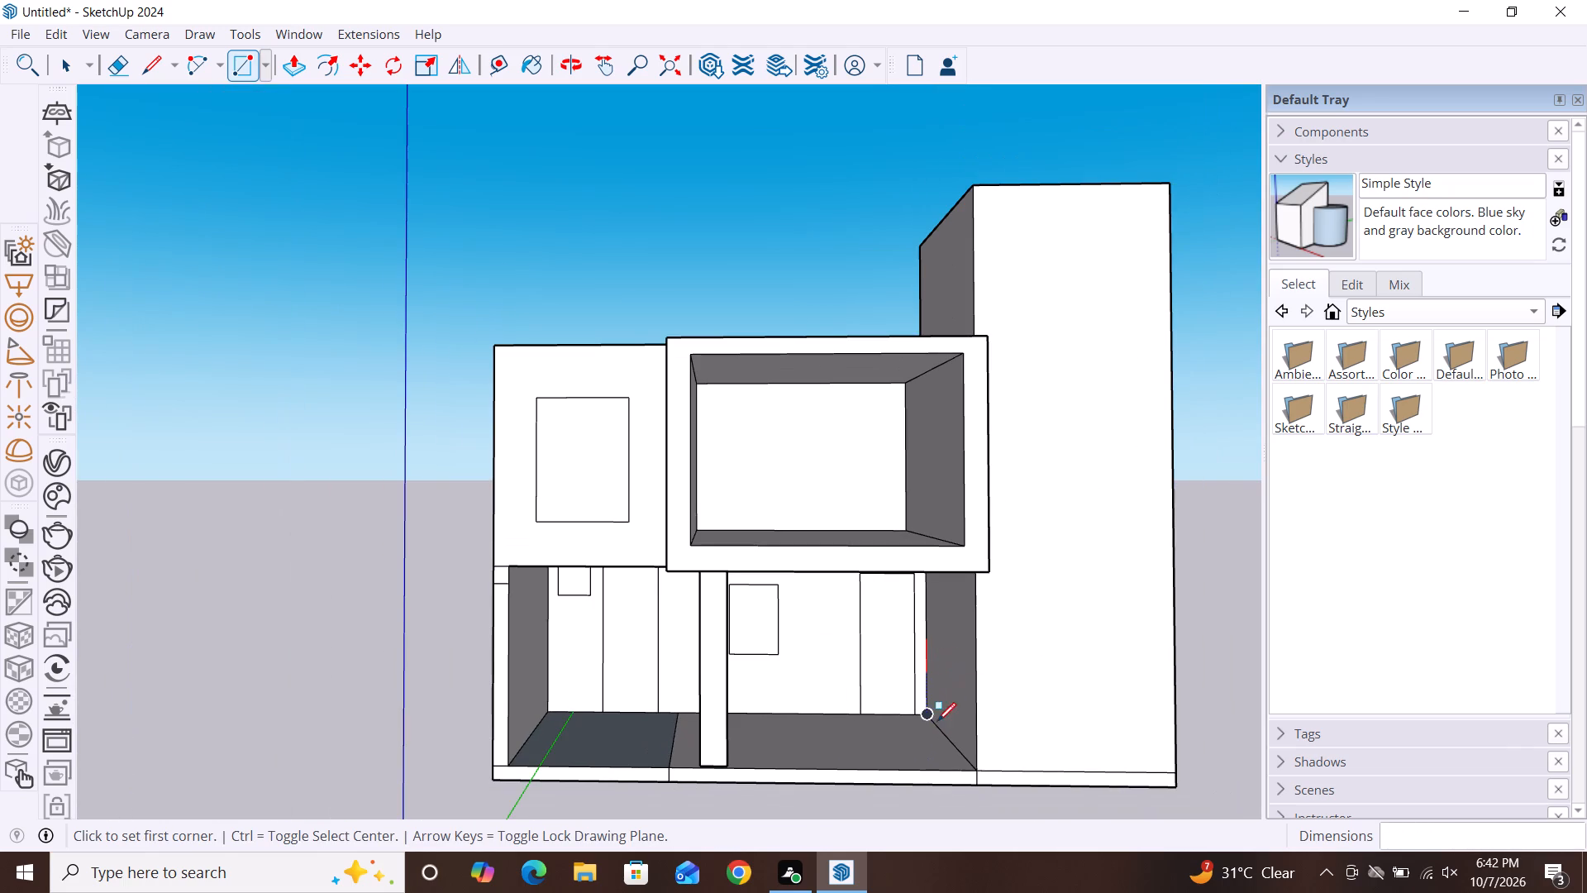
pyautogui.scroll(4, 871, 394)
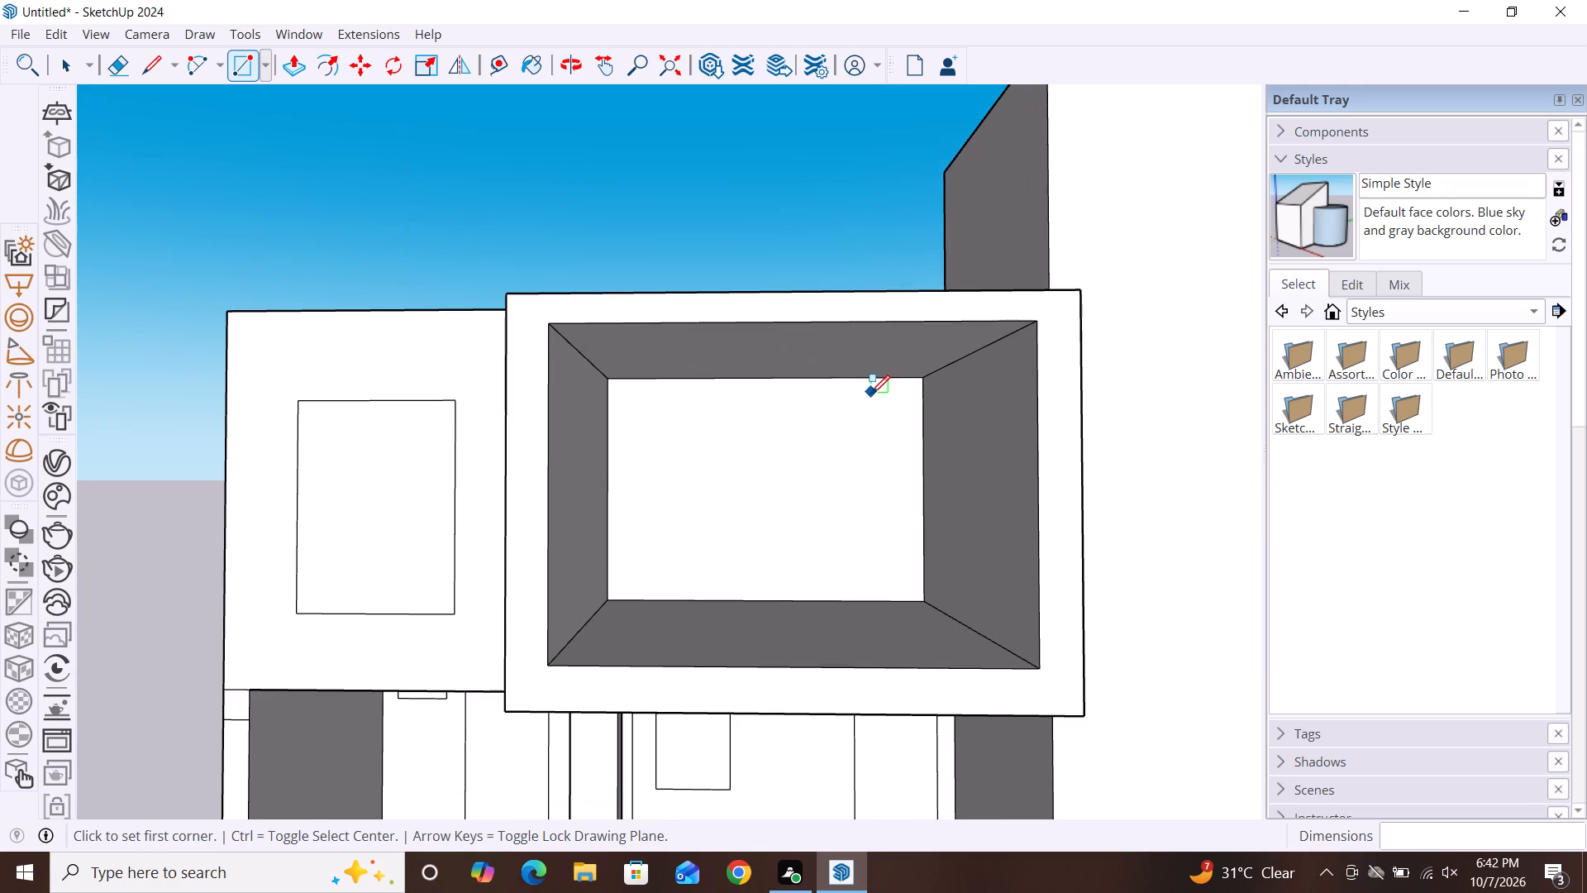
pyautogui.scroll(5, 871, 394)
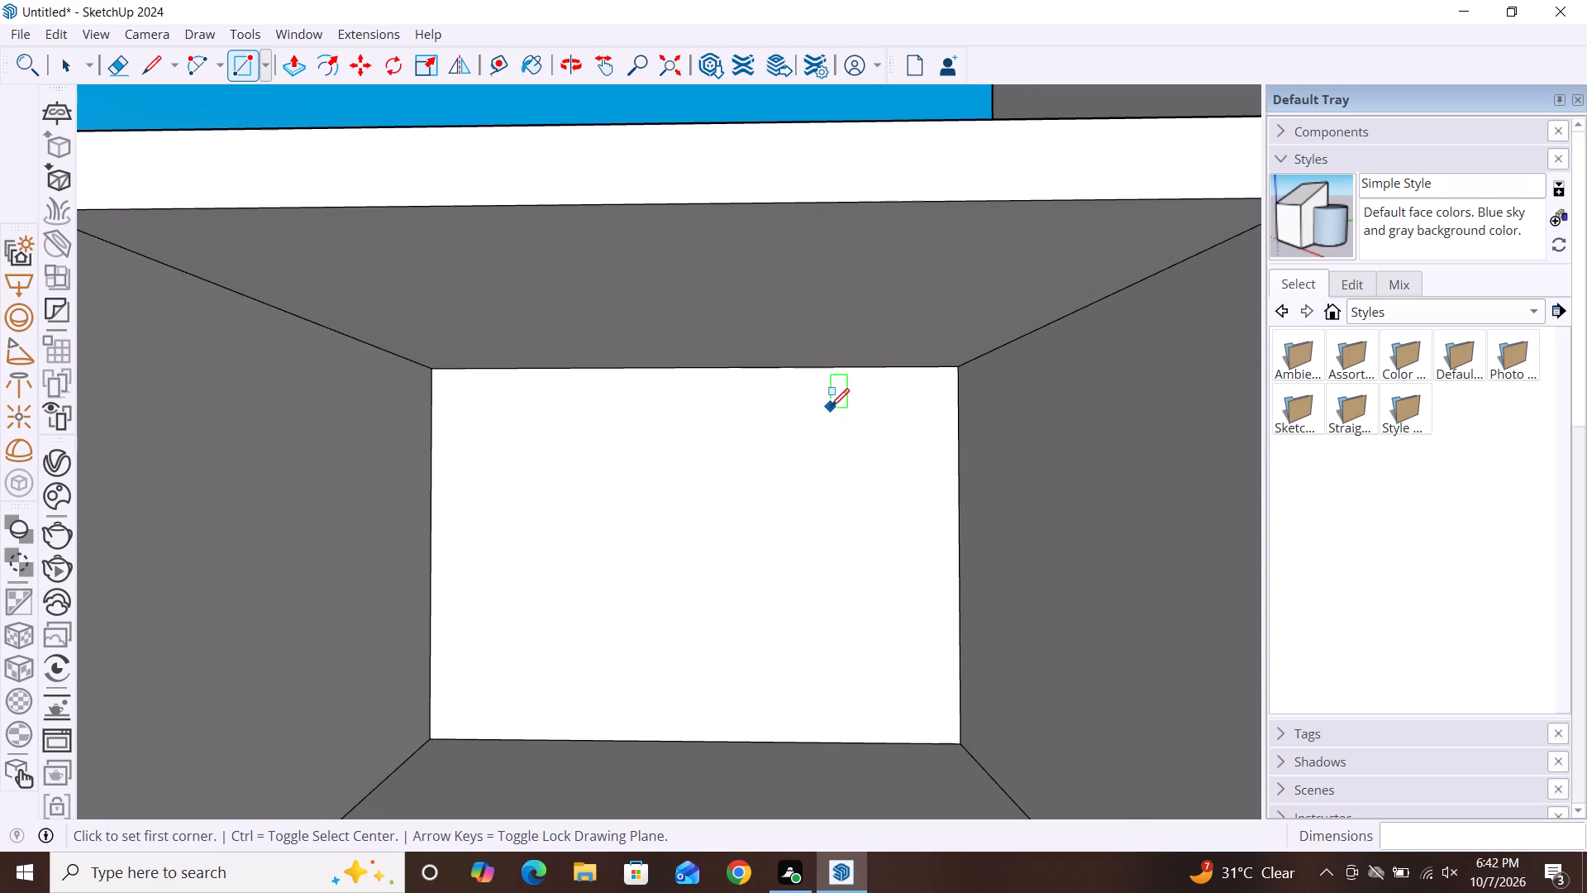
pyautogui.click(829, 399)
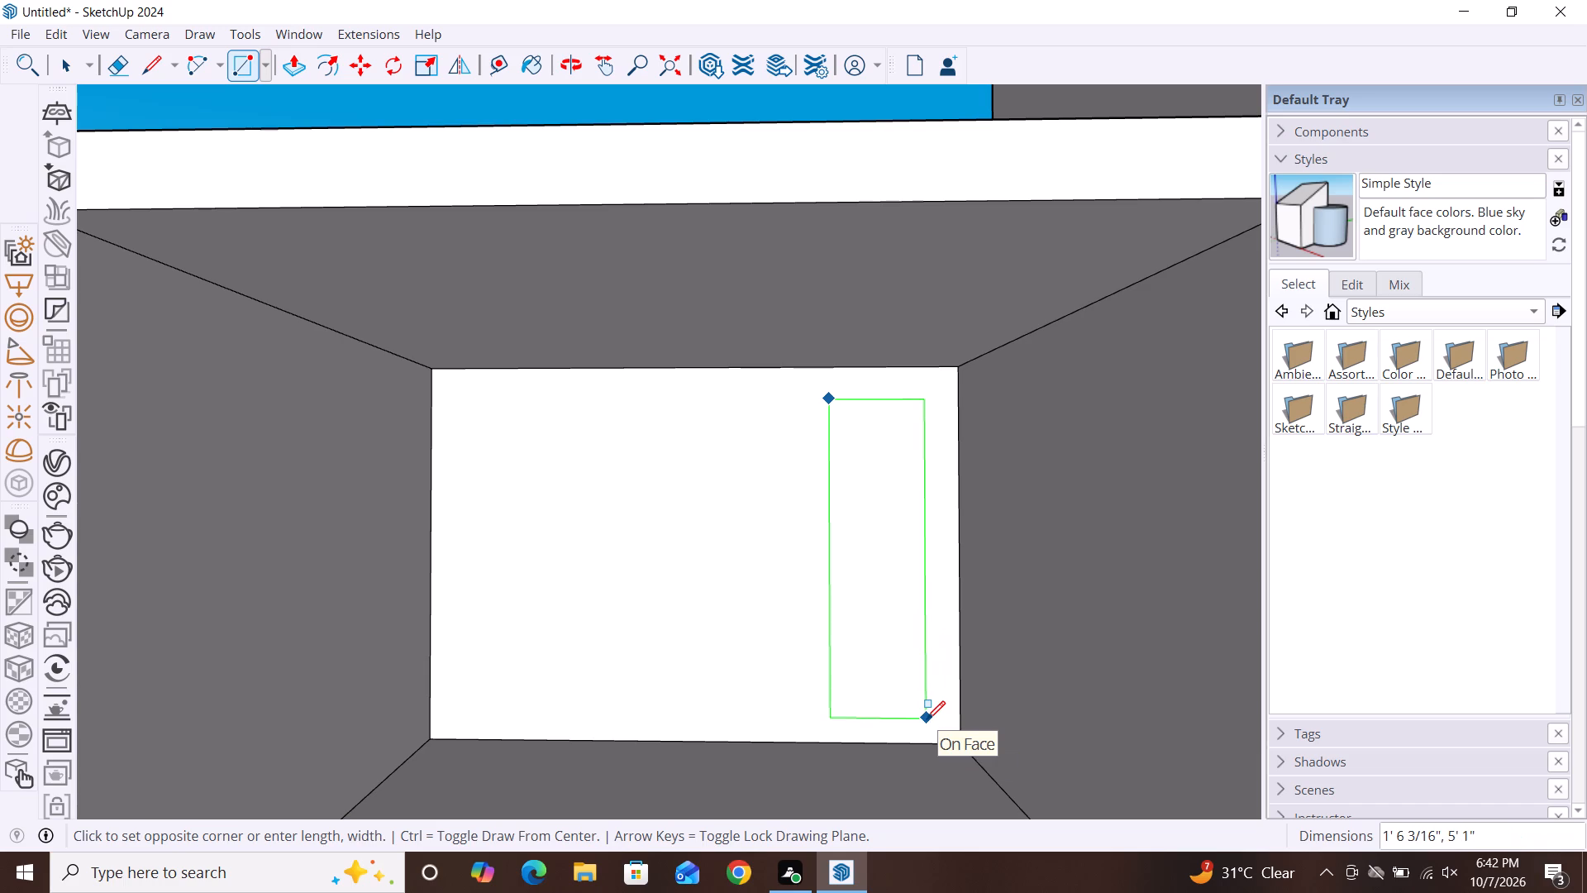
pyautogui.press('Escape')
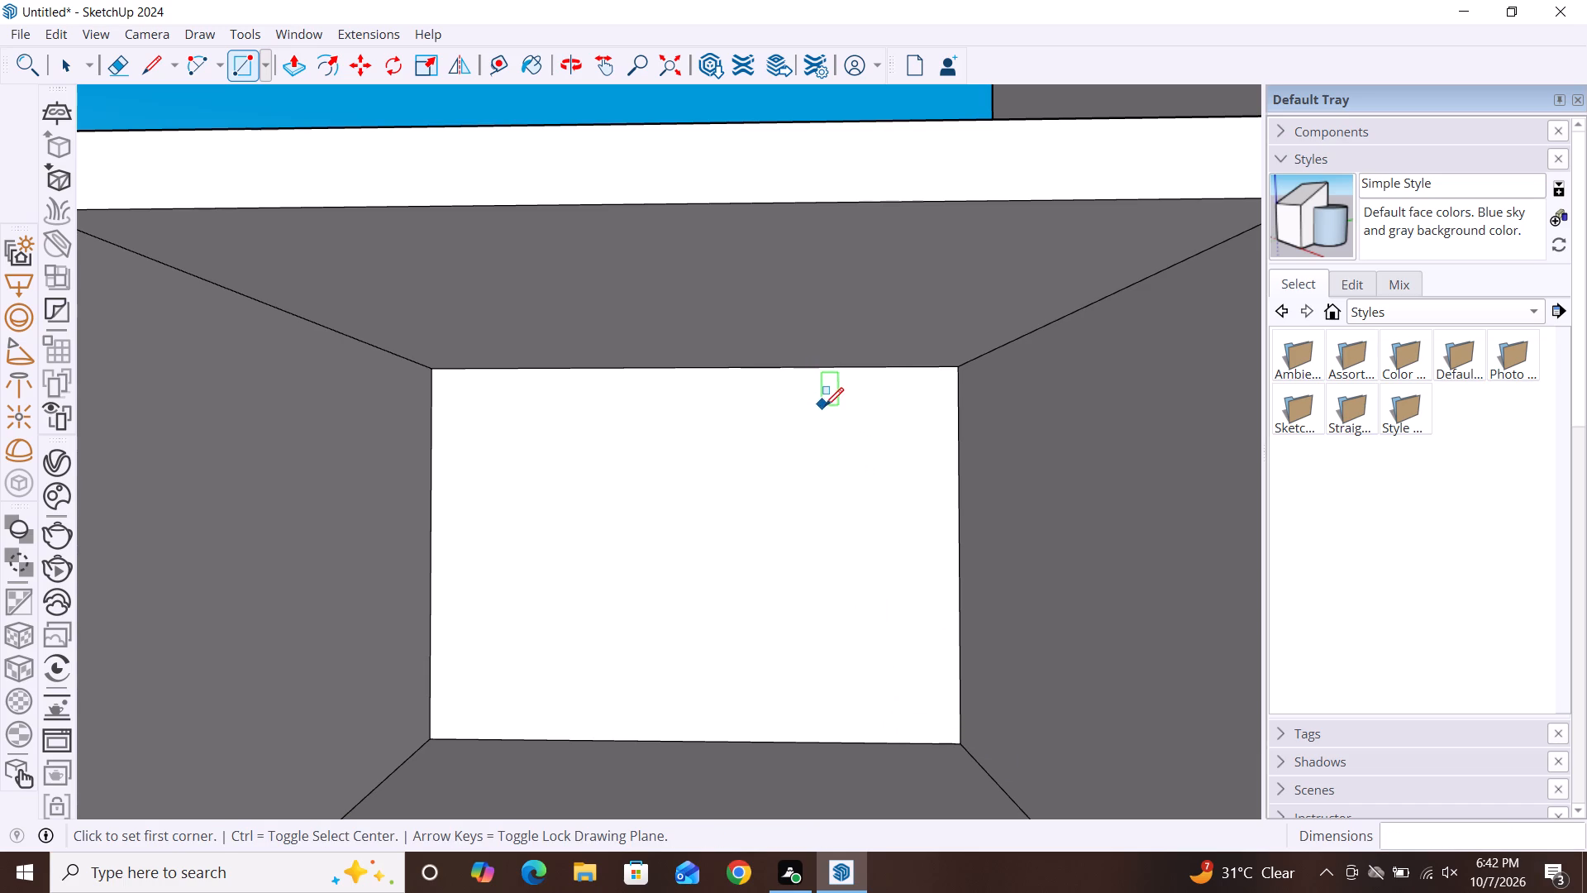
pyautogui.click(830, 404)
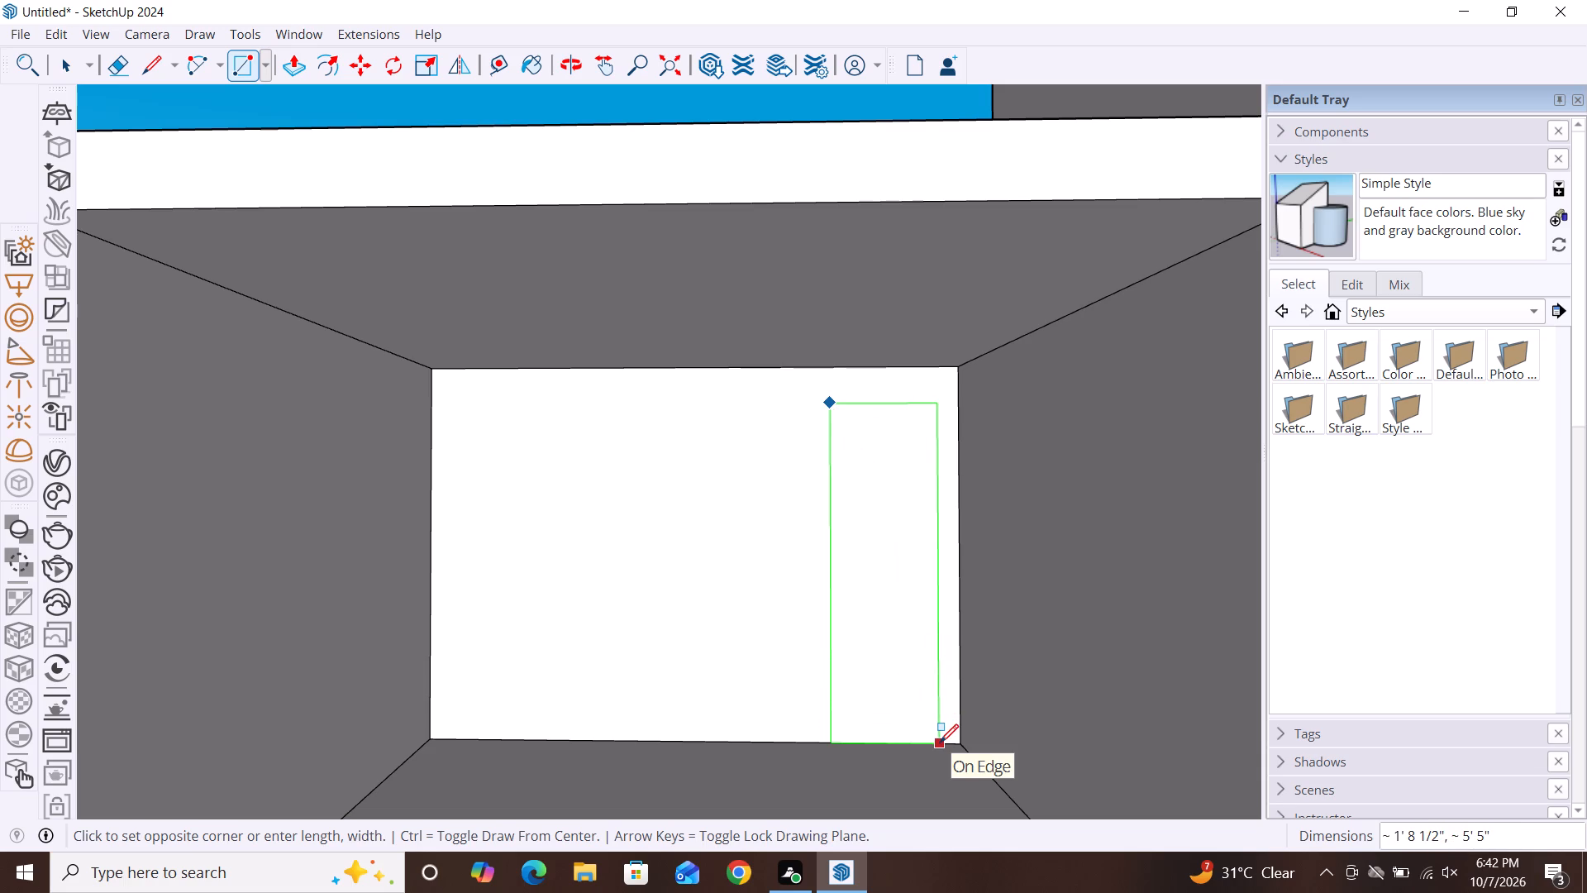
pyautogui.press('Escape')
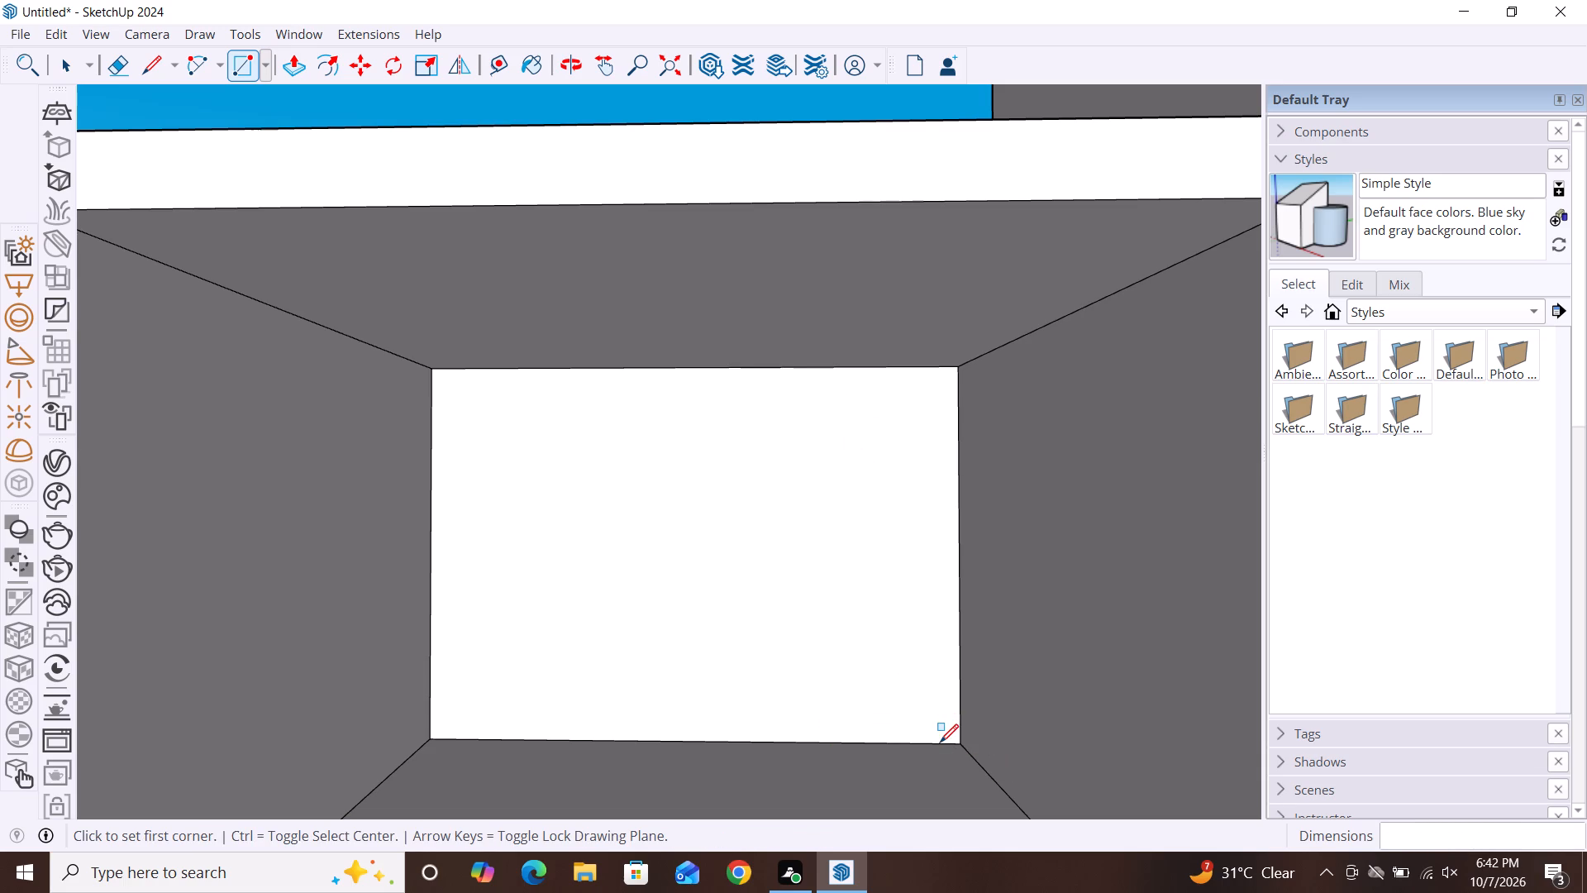
# Draw a door rectangle about 2' 1" wide by 5' 4" high on the upper frame's back wall, reaching its floor near the tower side.
pyautogui.click(799, 410)
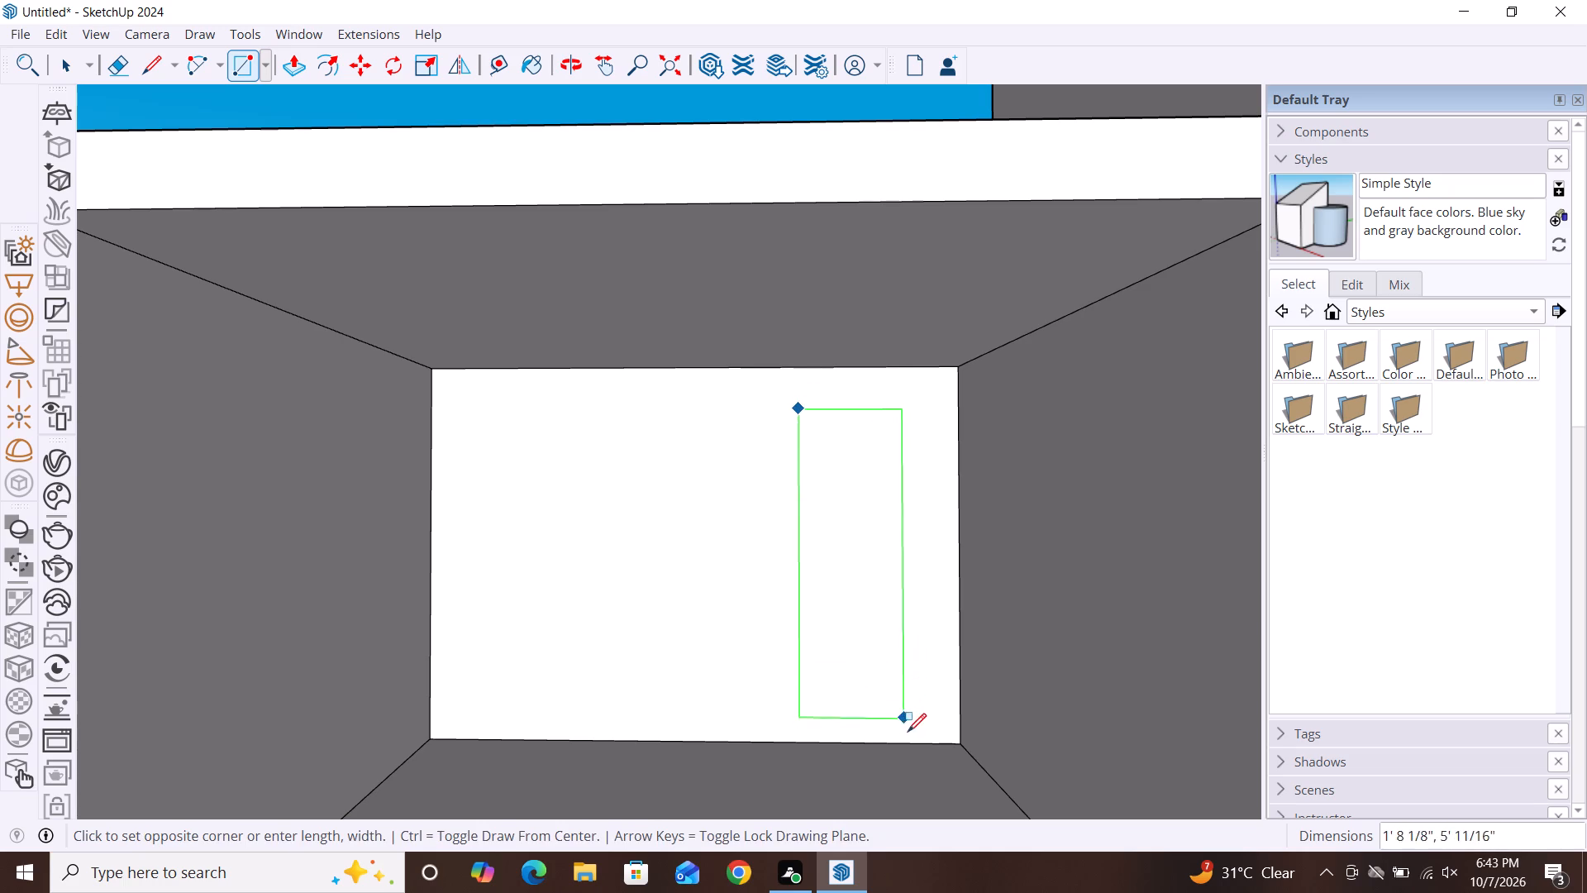
pyautogui.click(932, 744)
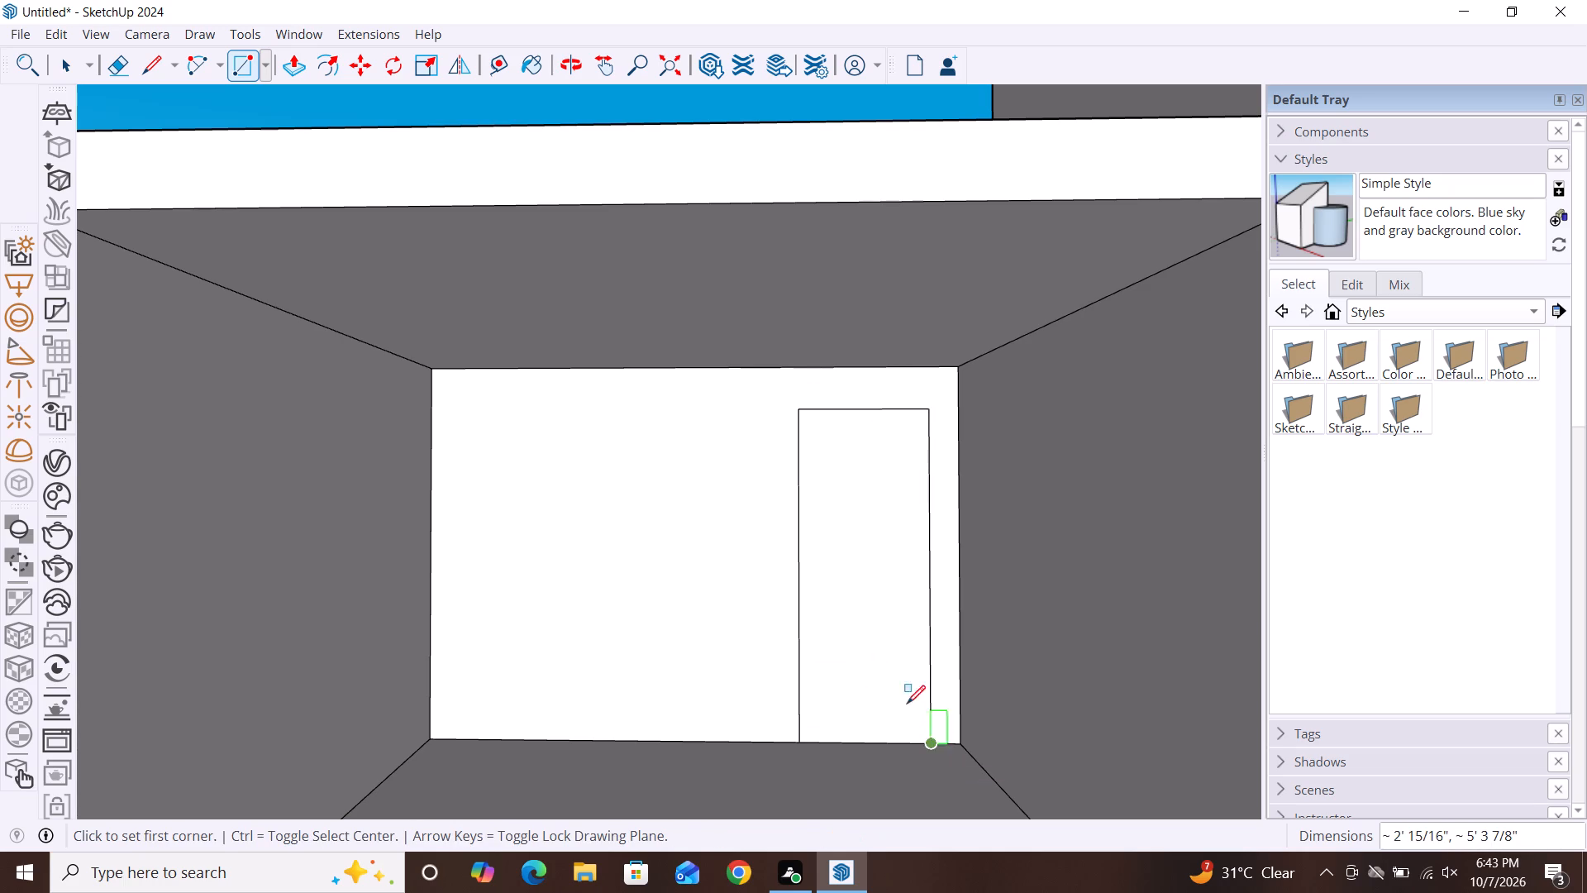
pyautogui.scroll(-3, 778, 576)
pyautogui.scroll(-2, 848, 575)
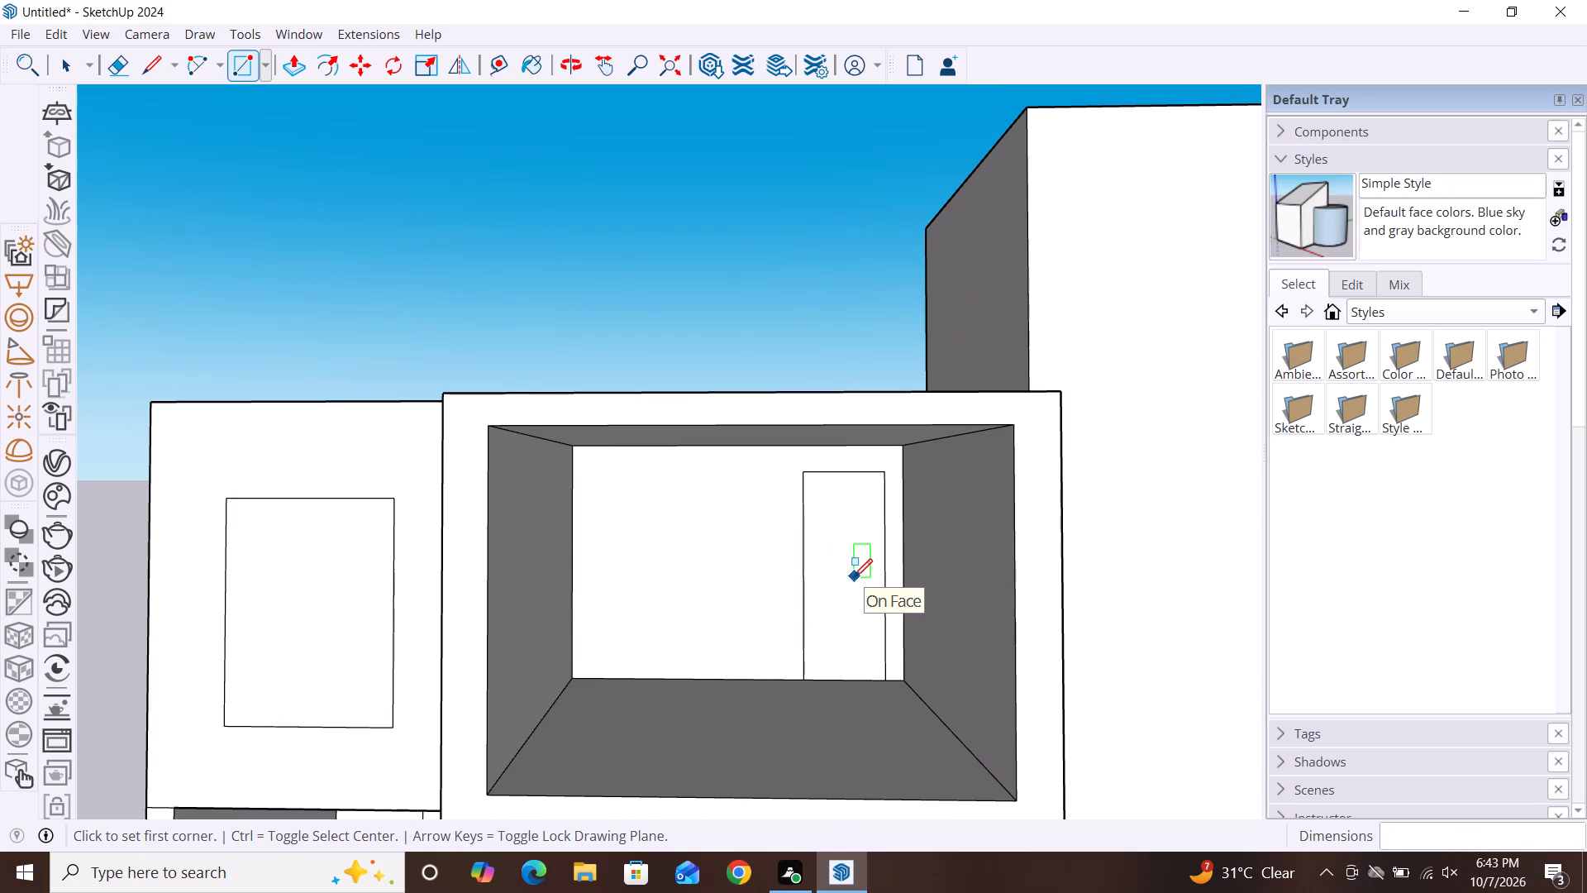
pyautogui.scroll(-7, 925, 385)
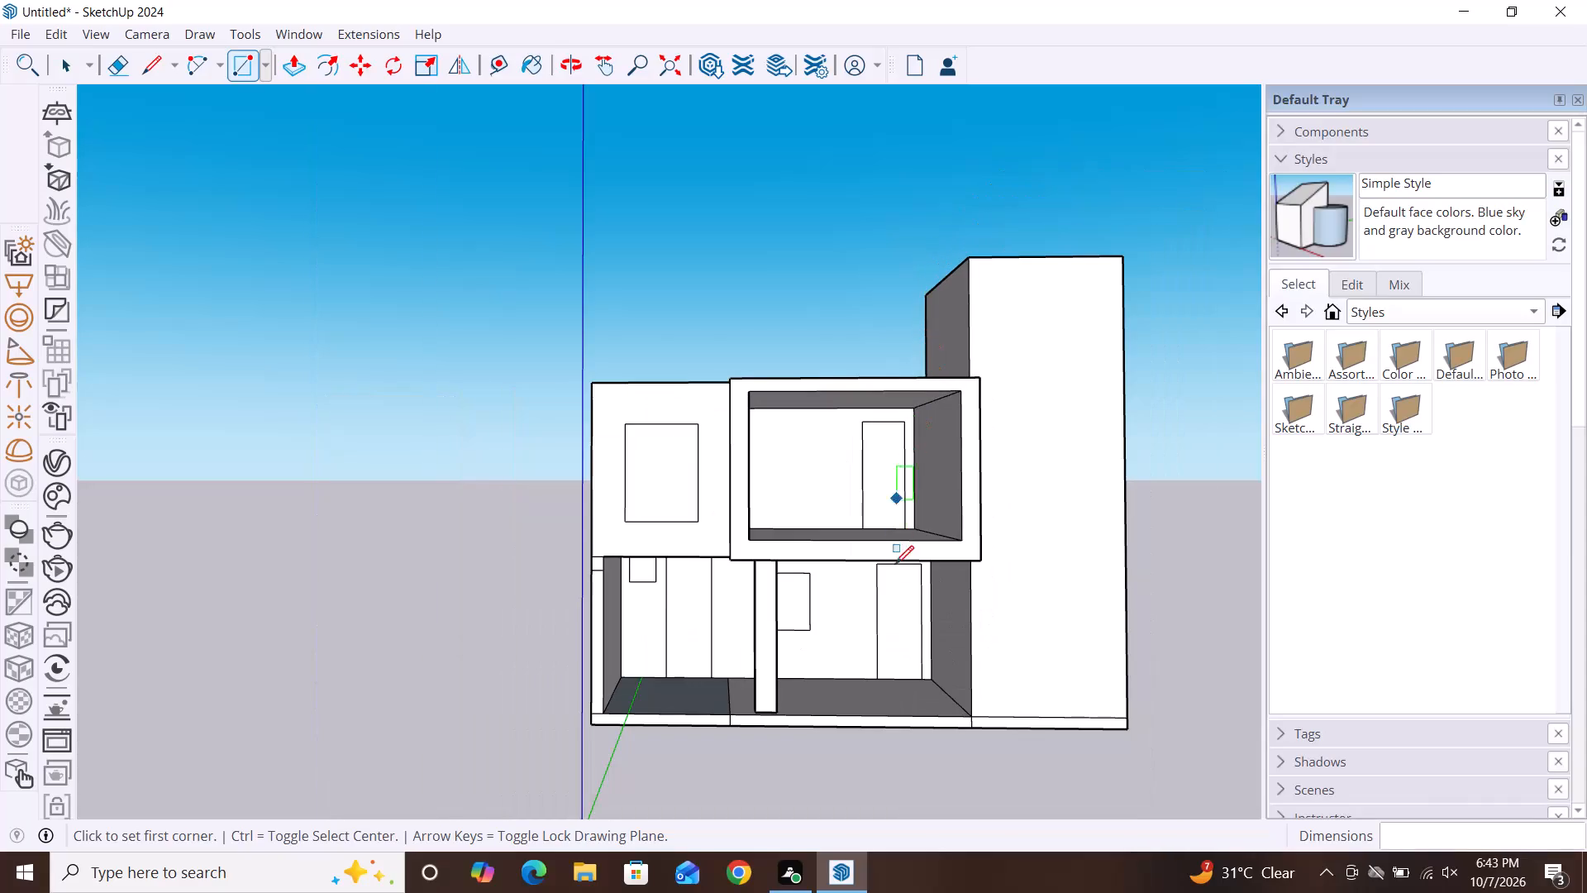
pyautogui.press('Escape')
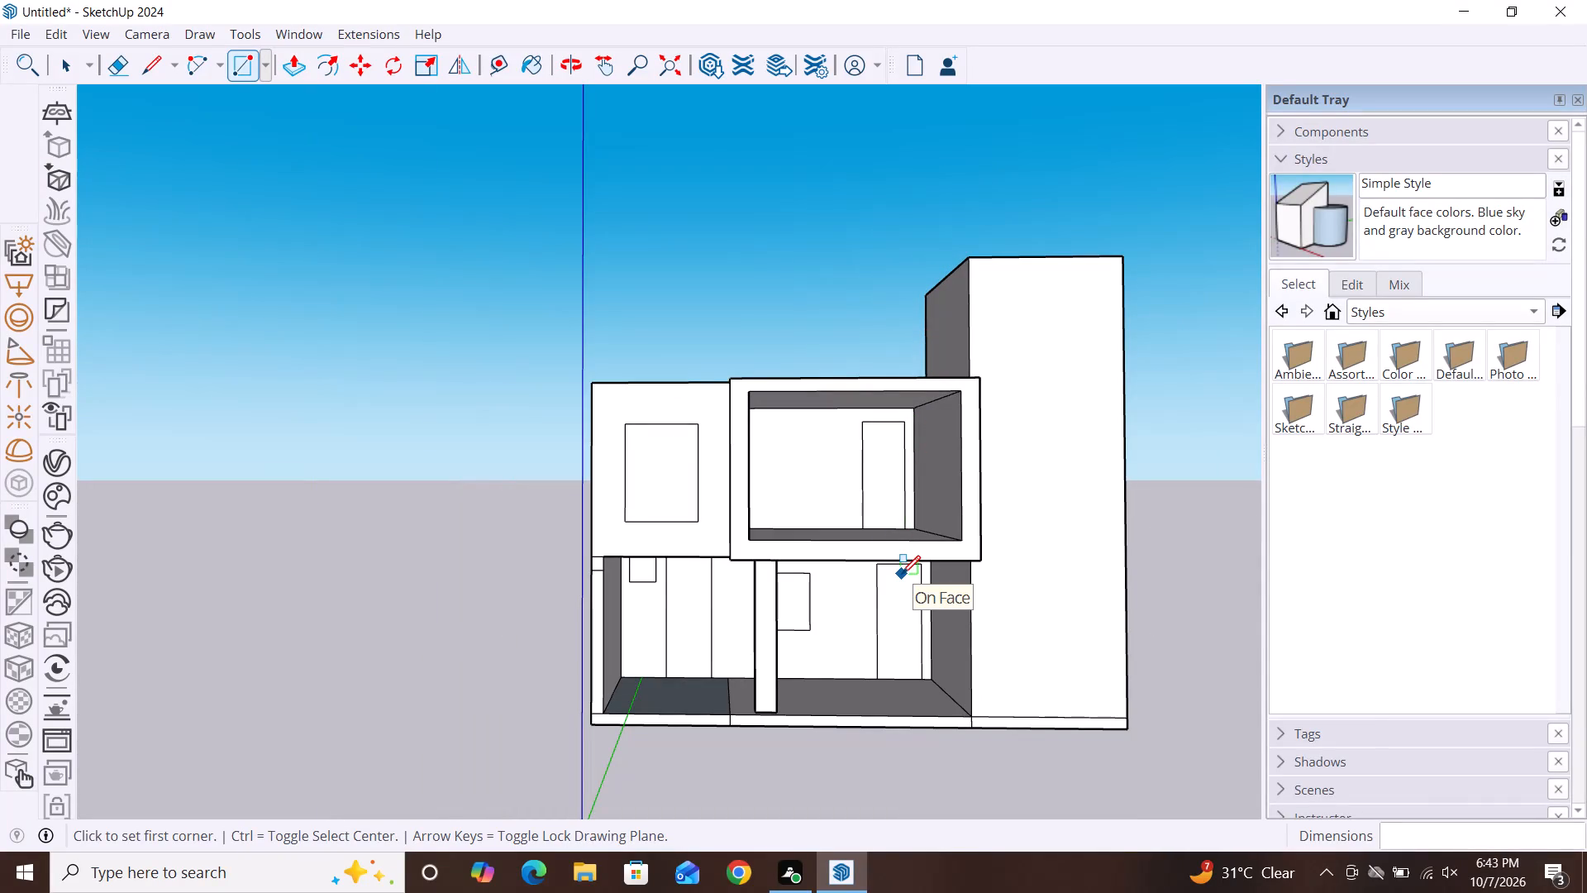
pyautogui.scroll(-1, 1012, 407)
pyautogui.press('space')
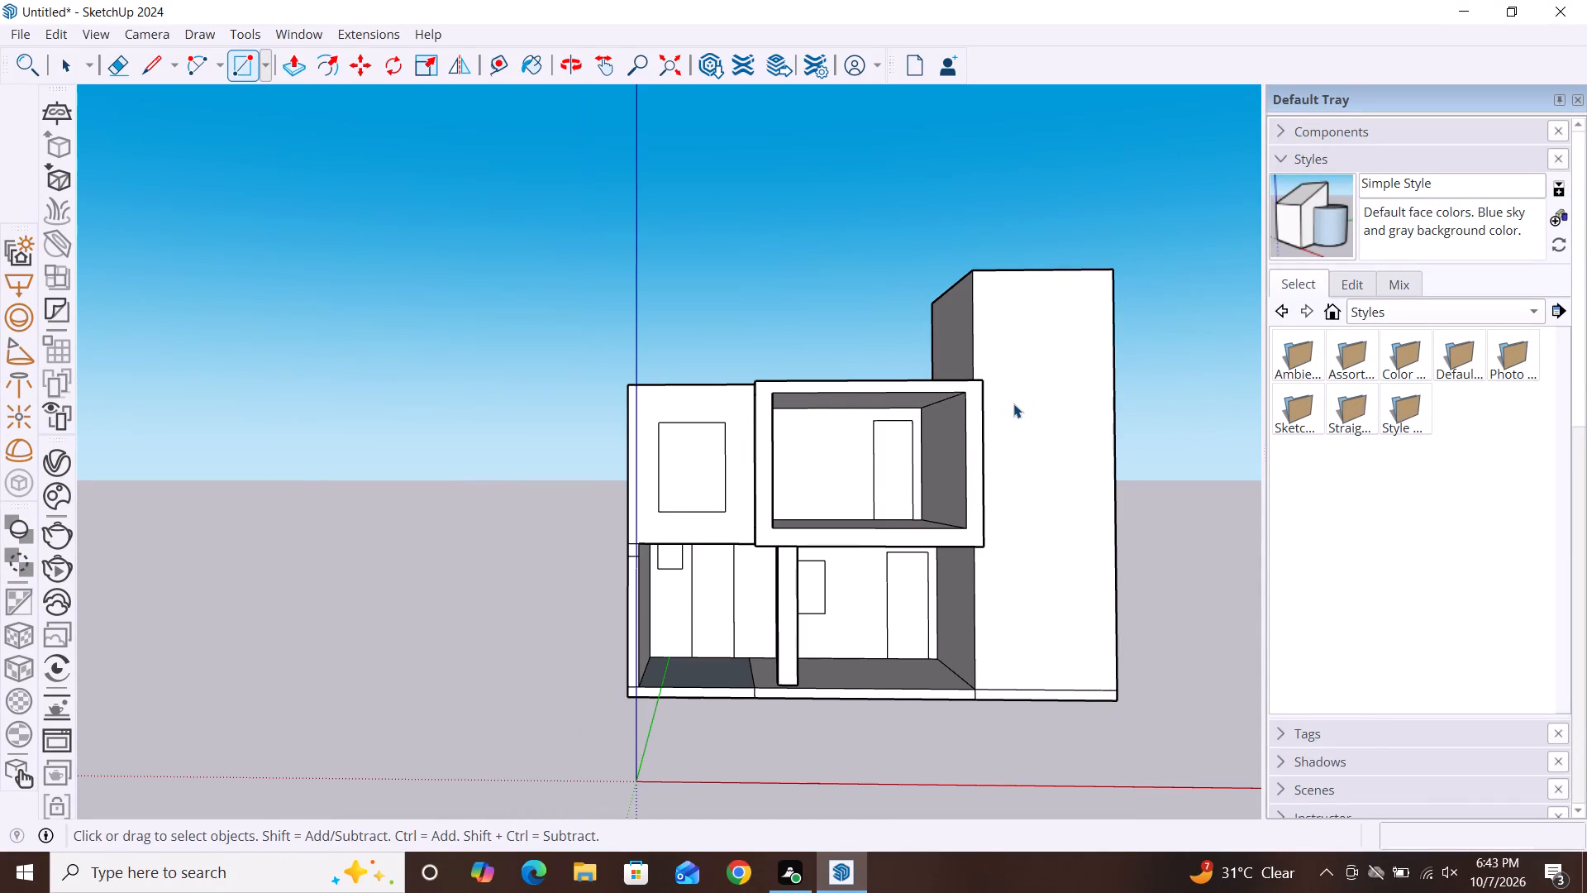
# Examine the whole elevation from below, above and both sides, checking the window and door outlines on both storeys.
pyautogui.scroll(-2, 1067, 207)
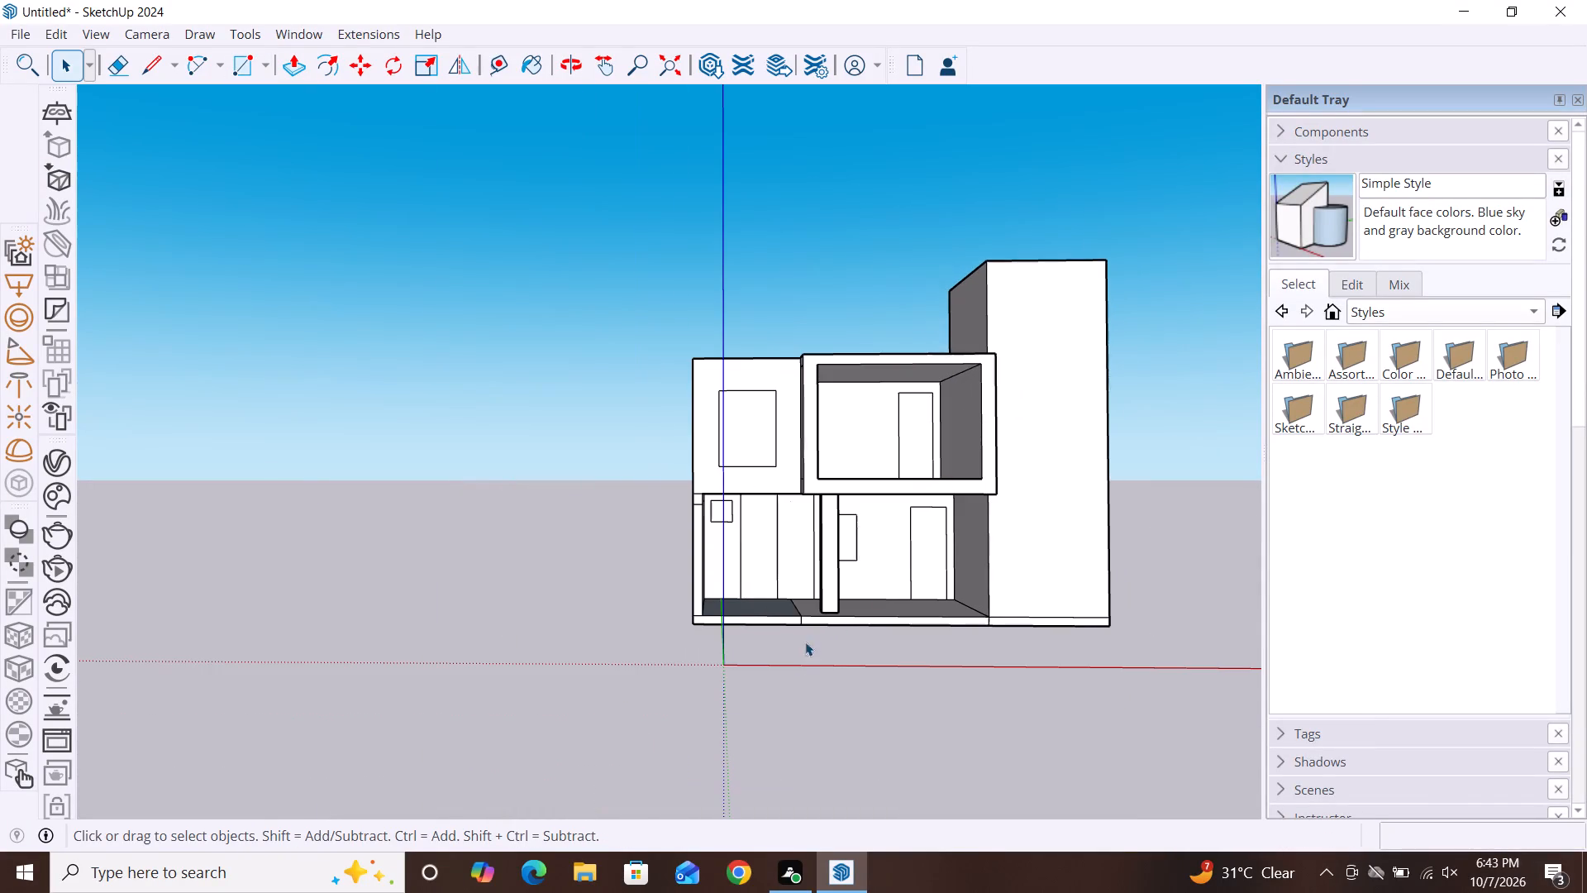
pyautogui.moveTo(995, 580); pyautogui.dragTo(891, 602, button='middle')
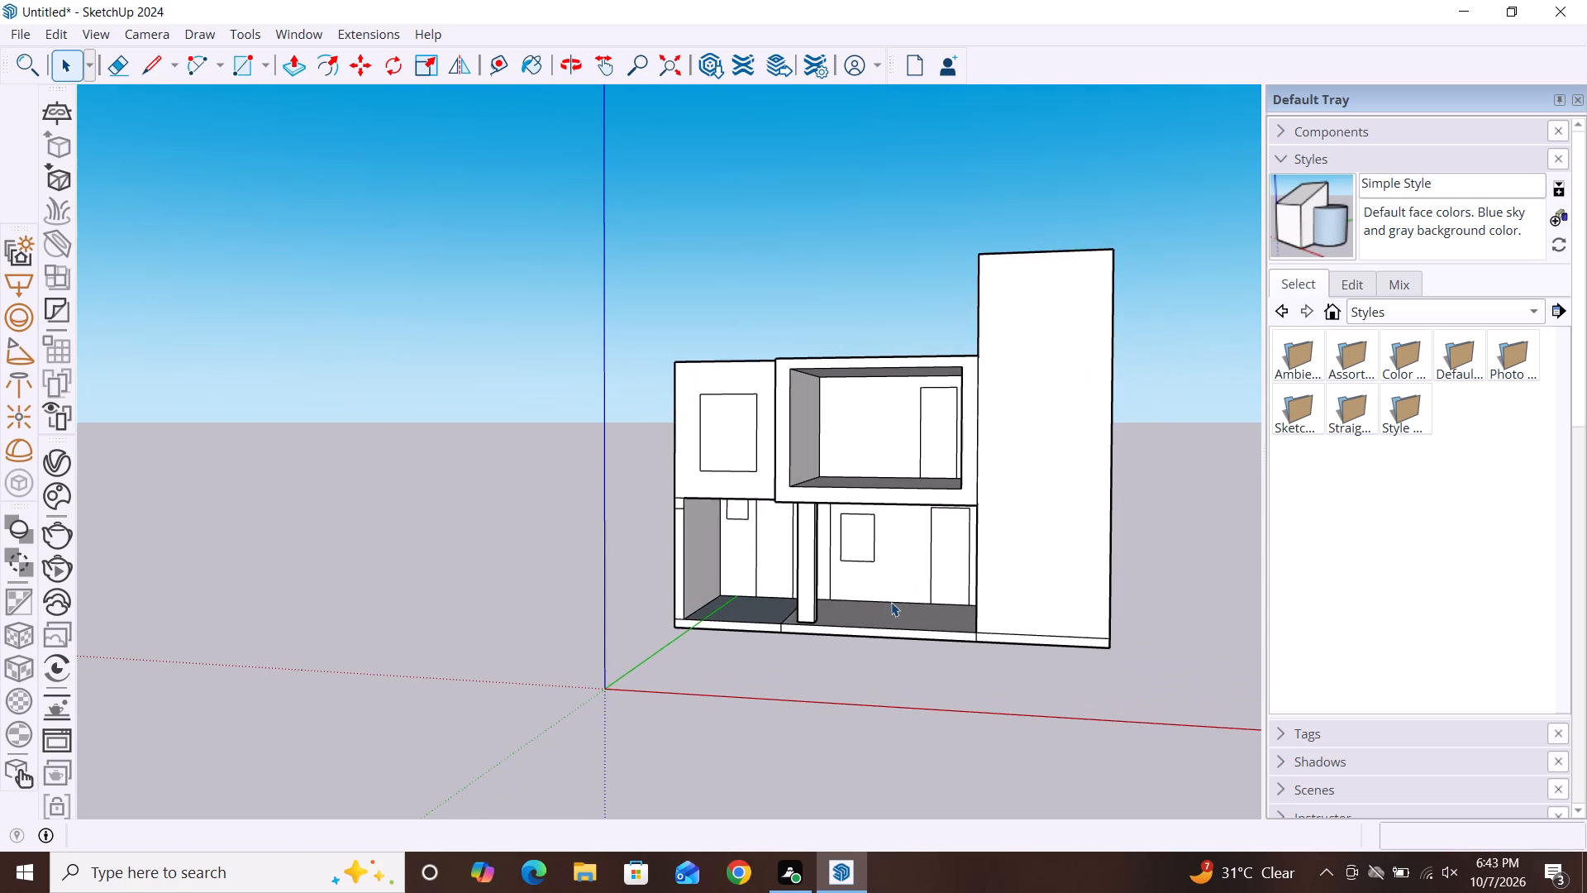
pyautogui.moveTo(929, 602); pyautogui.dragTo(1036, 614, button='middle')
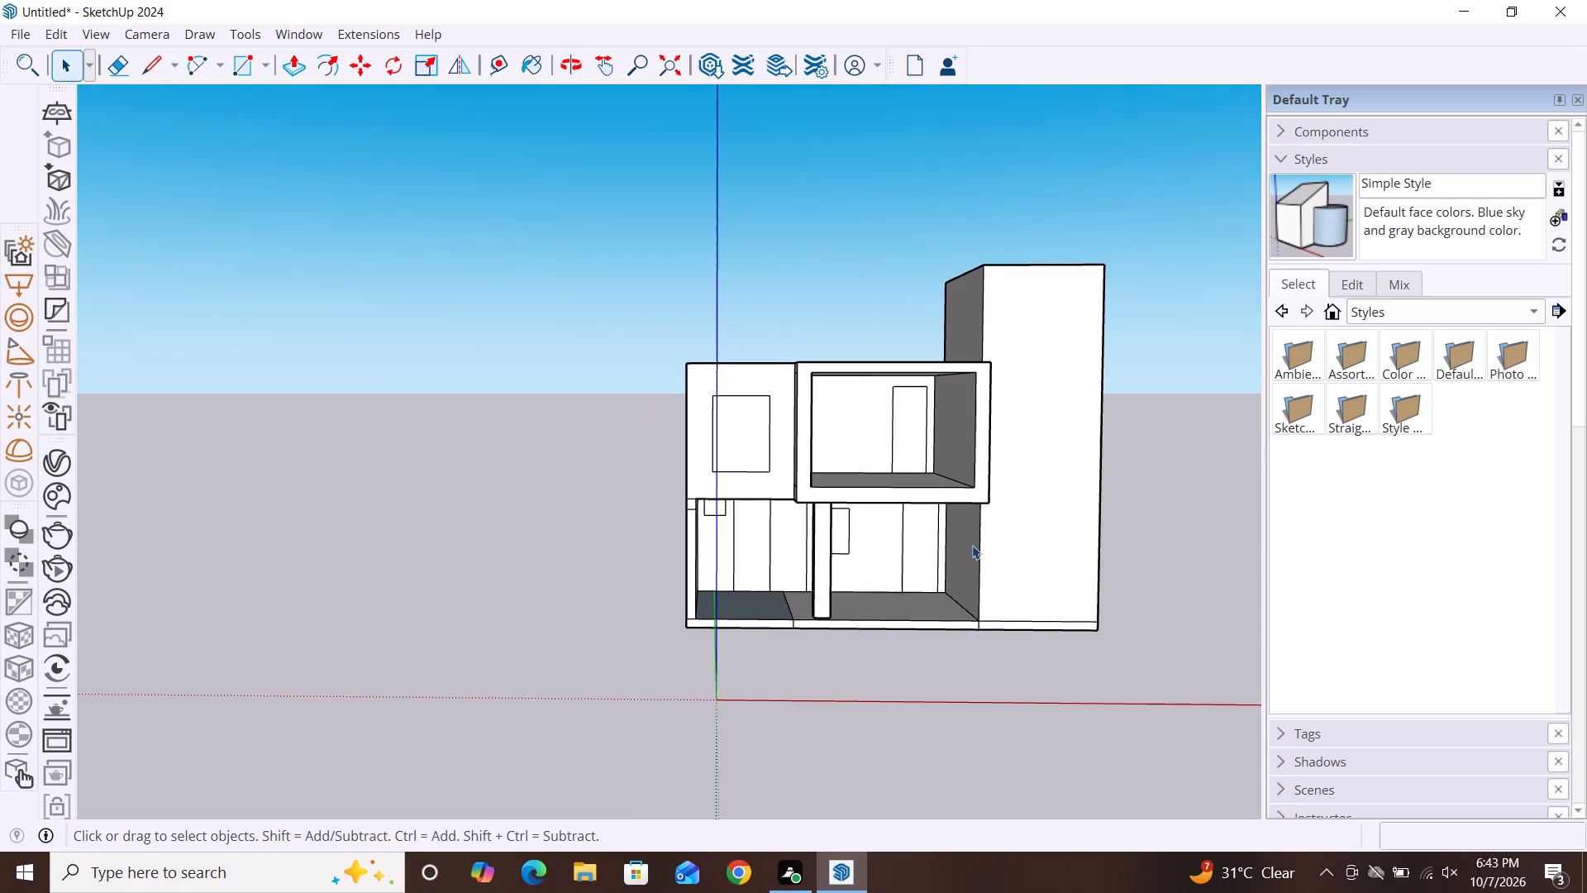
pyautogui.moveTo(972, 545); pyautogui.dragTo(972, 411, button='middle')
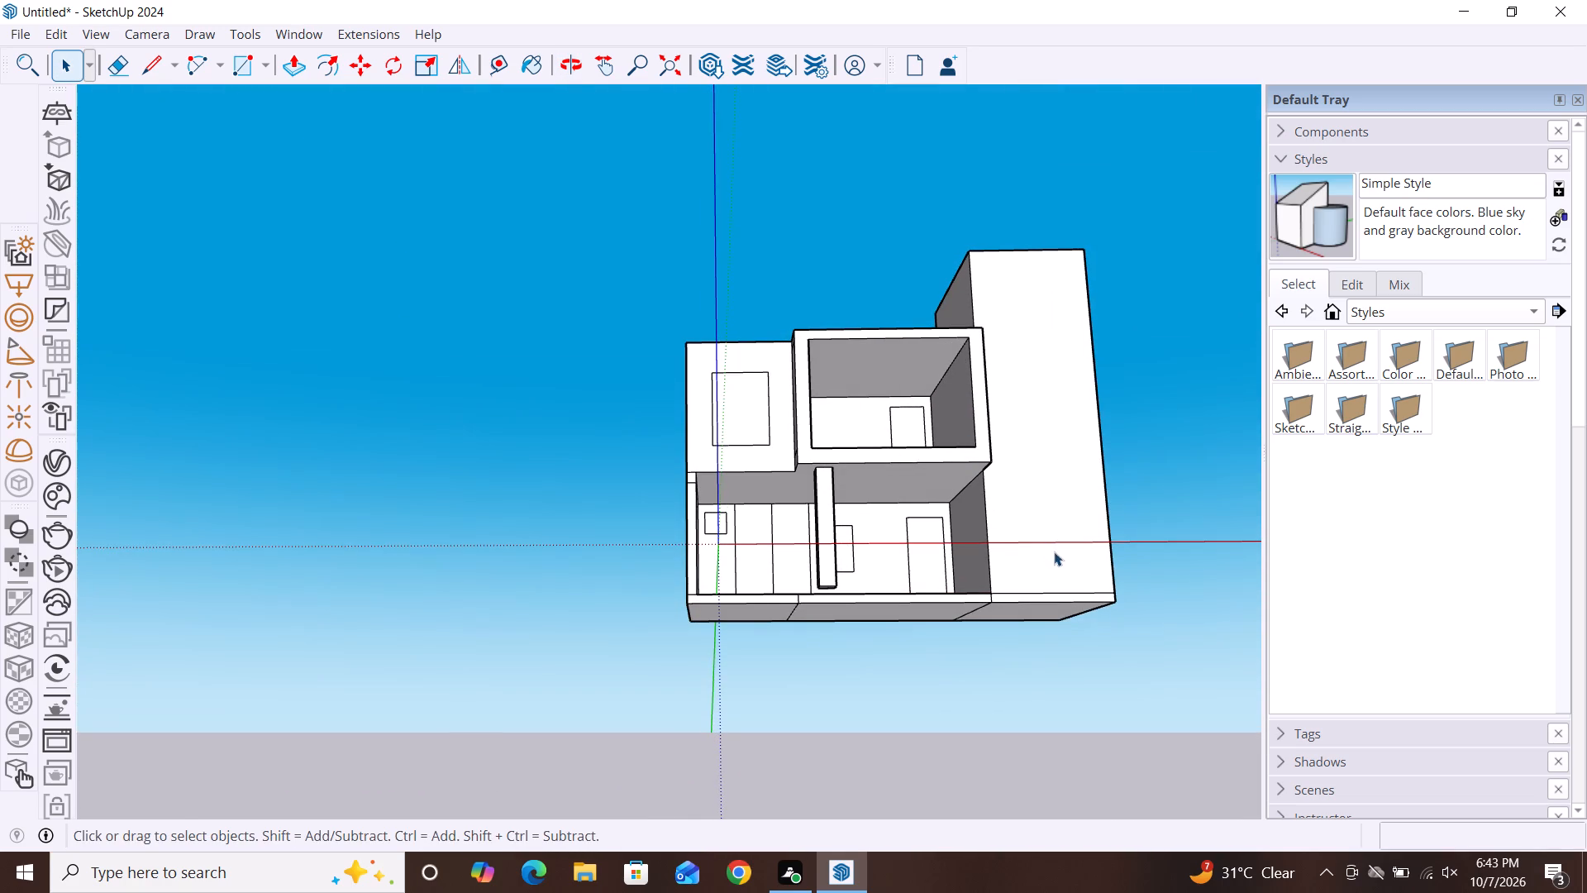
pyautogui.moveTo(1054, 552); pyautogui.dragTo(1003, 670, button='middle')
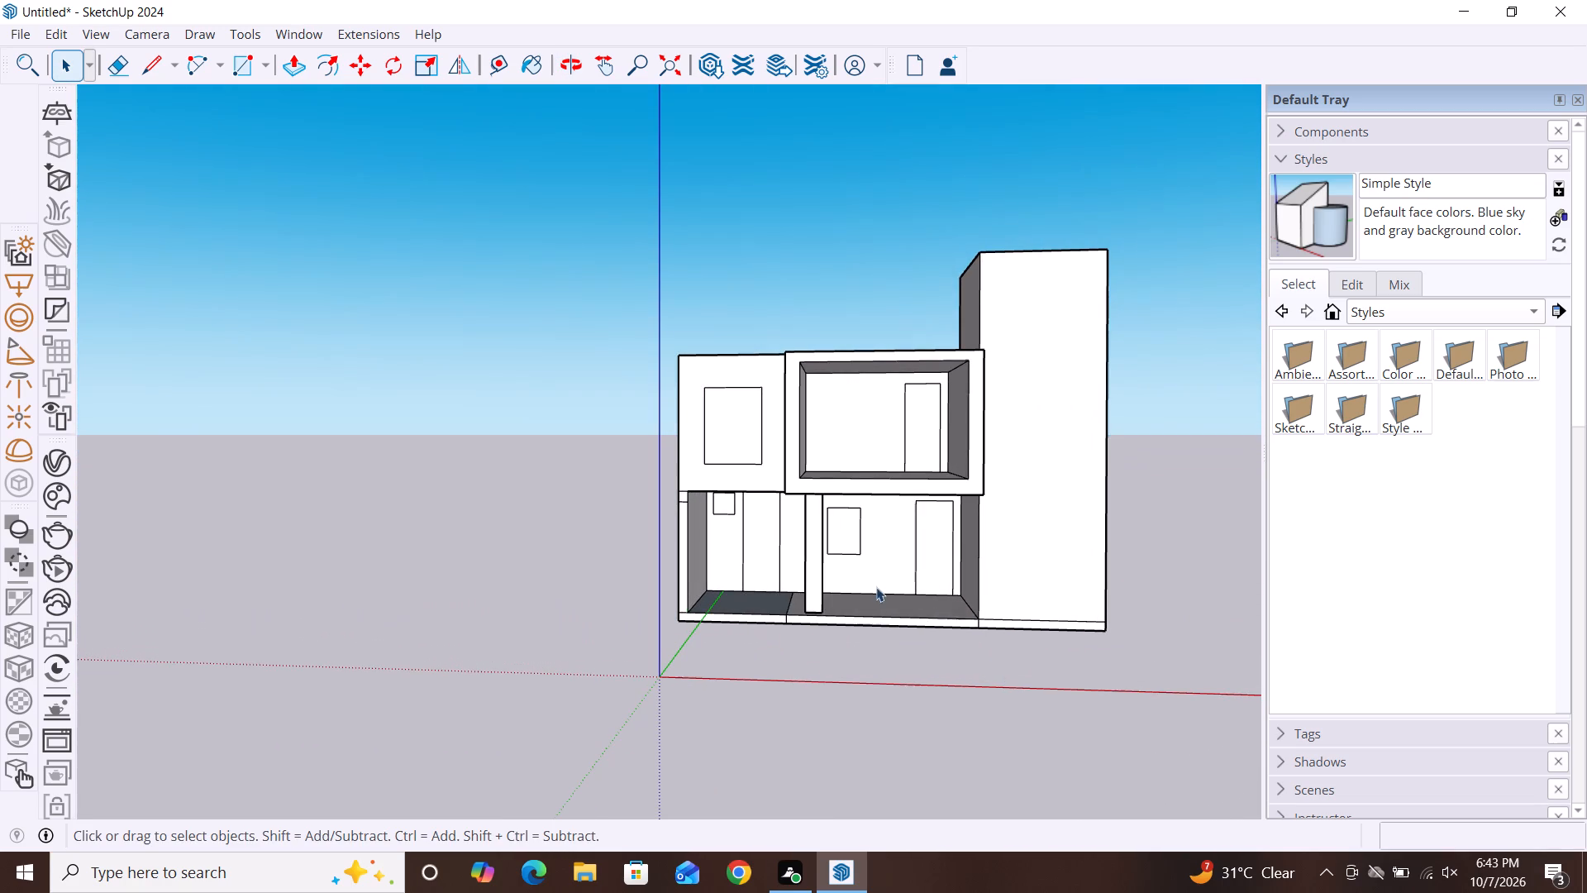
pyautogui.scroll(6, 808, 604)
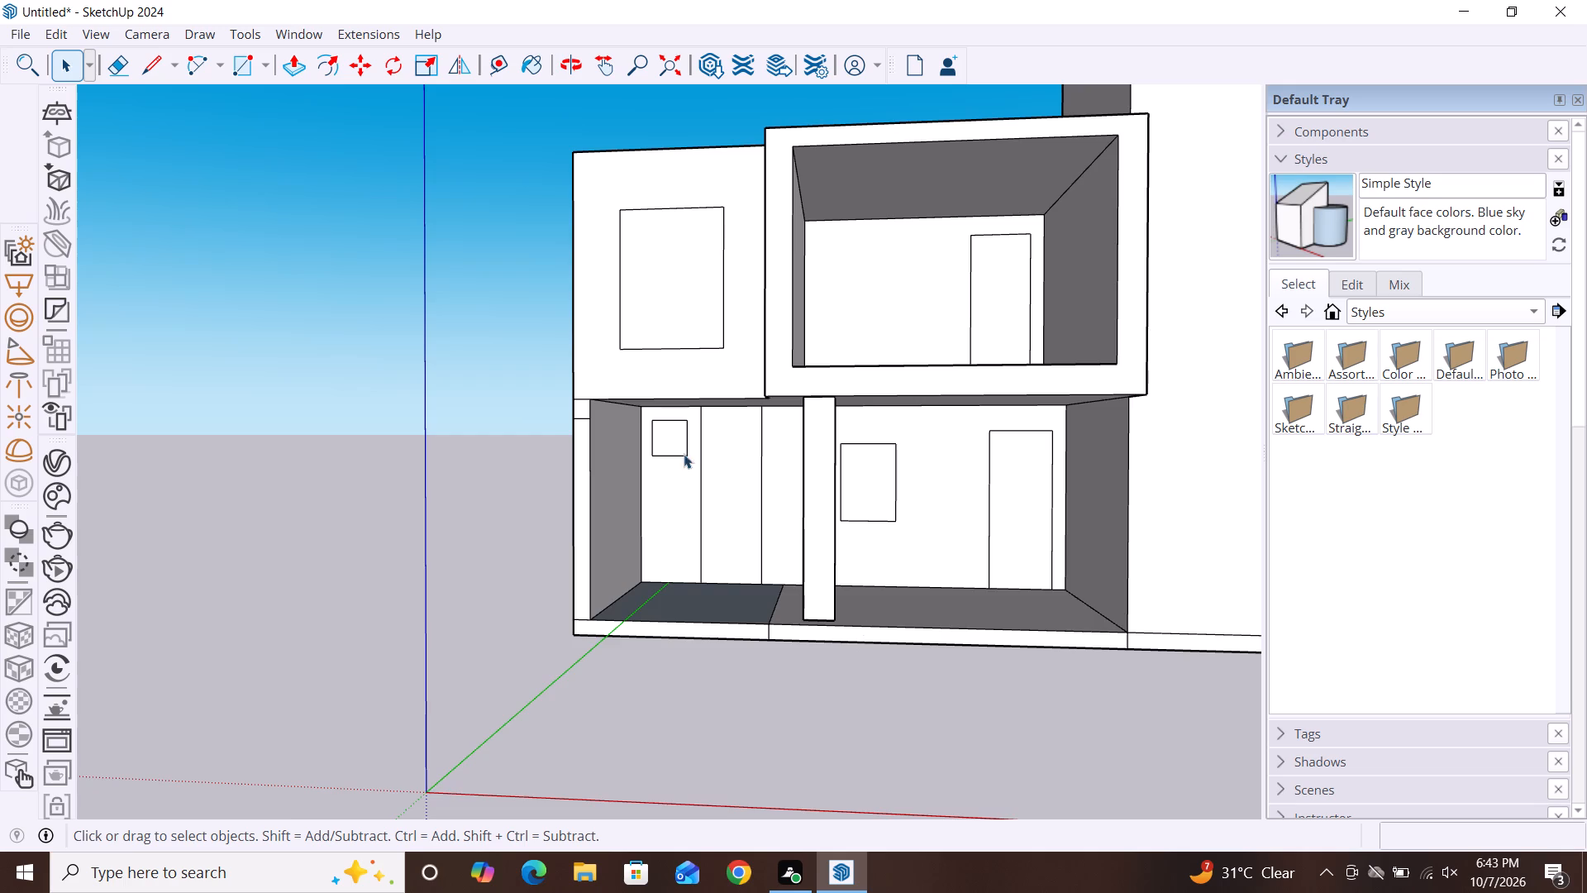
pyautogui.scroll(-4, 581, 435)
pyautogui.moveTo(961, 665); pyautogui.dragTo(1045, 703, button='middle')
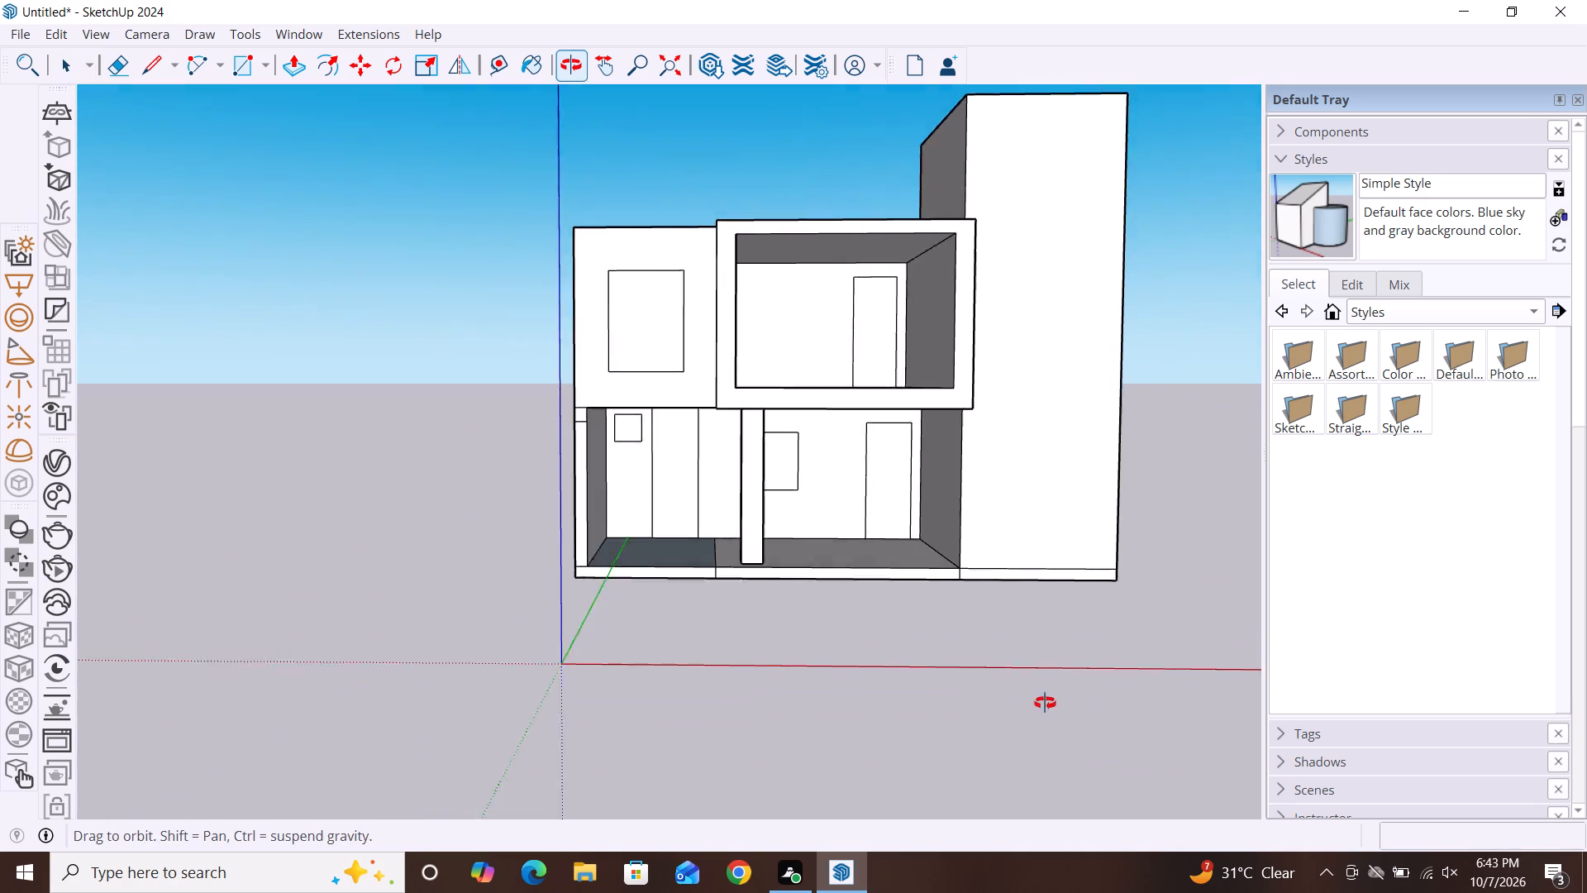
pyautogui.moveTo(1045, 703); pyautogui.dragTo(1137, 690, button='middle')
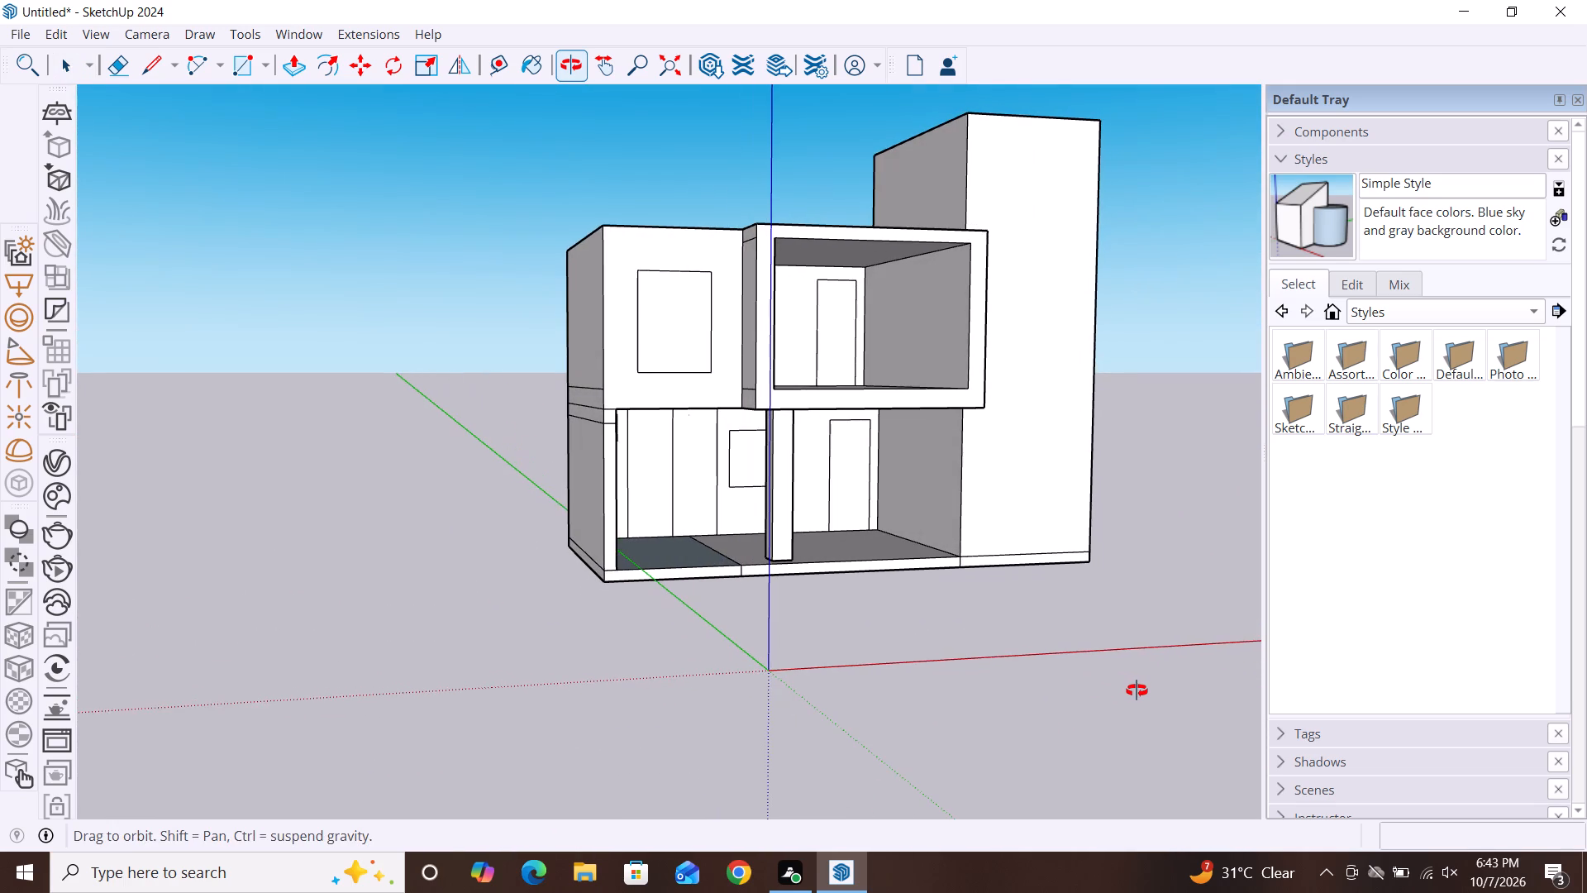
pyautogui.moveTo(1137, 690); pyautogui.dragTo(975, 700, button='middle')
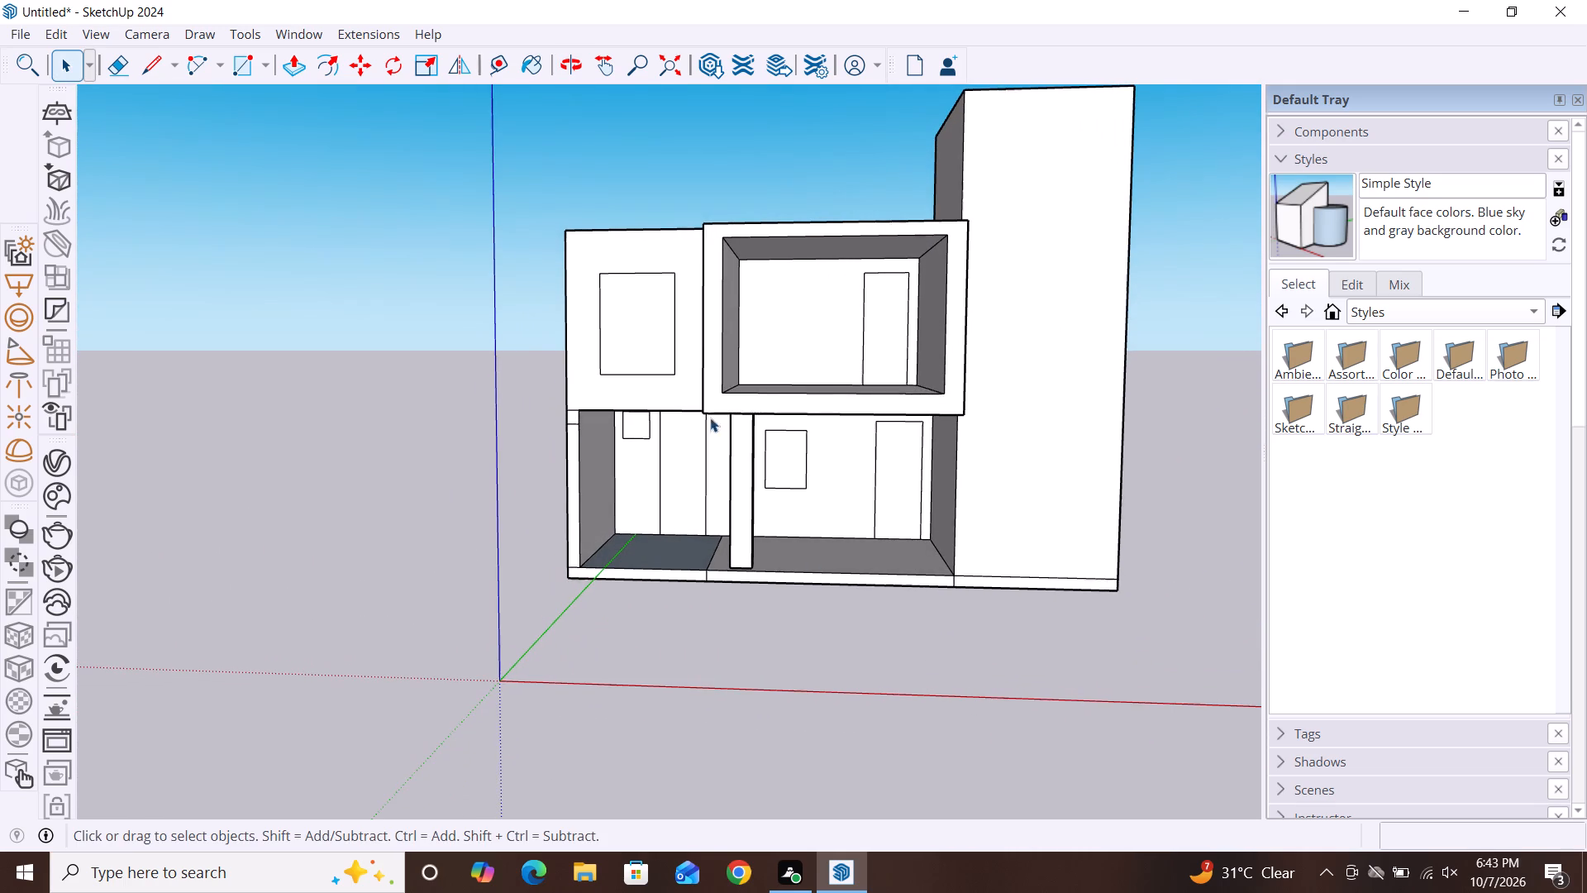
pyautogui.moveTo(686, 417); pyautogui.dragTo(699, 359, button='middle')
pyautogui.scroll(-1, 699, 359)
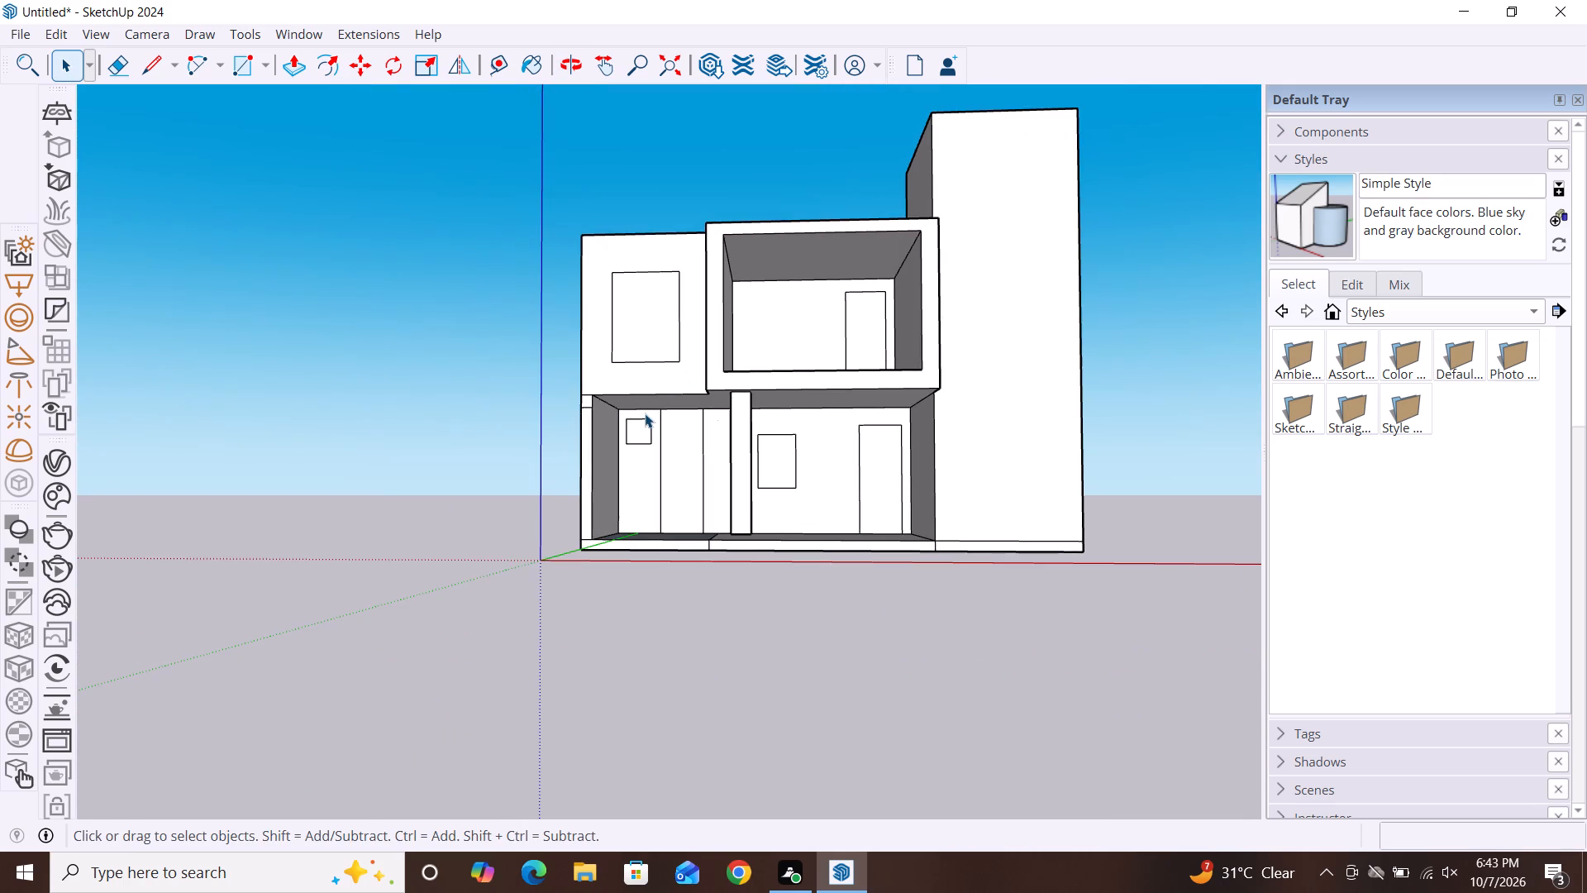
pyautogui.scroll(6, 645, 413)
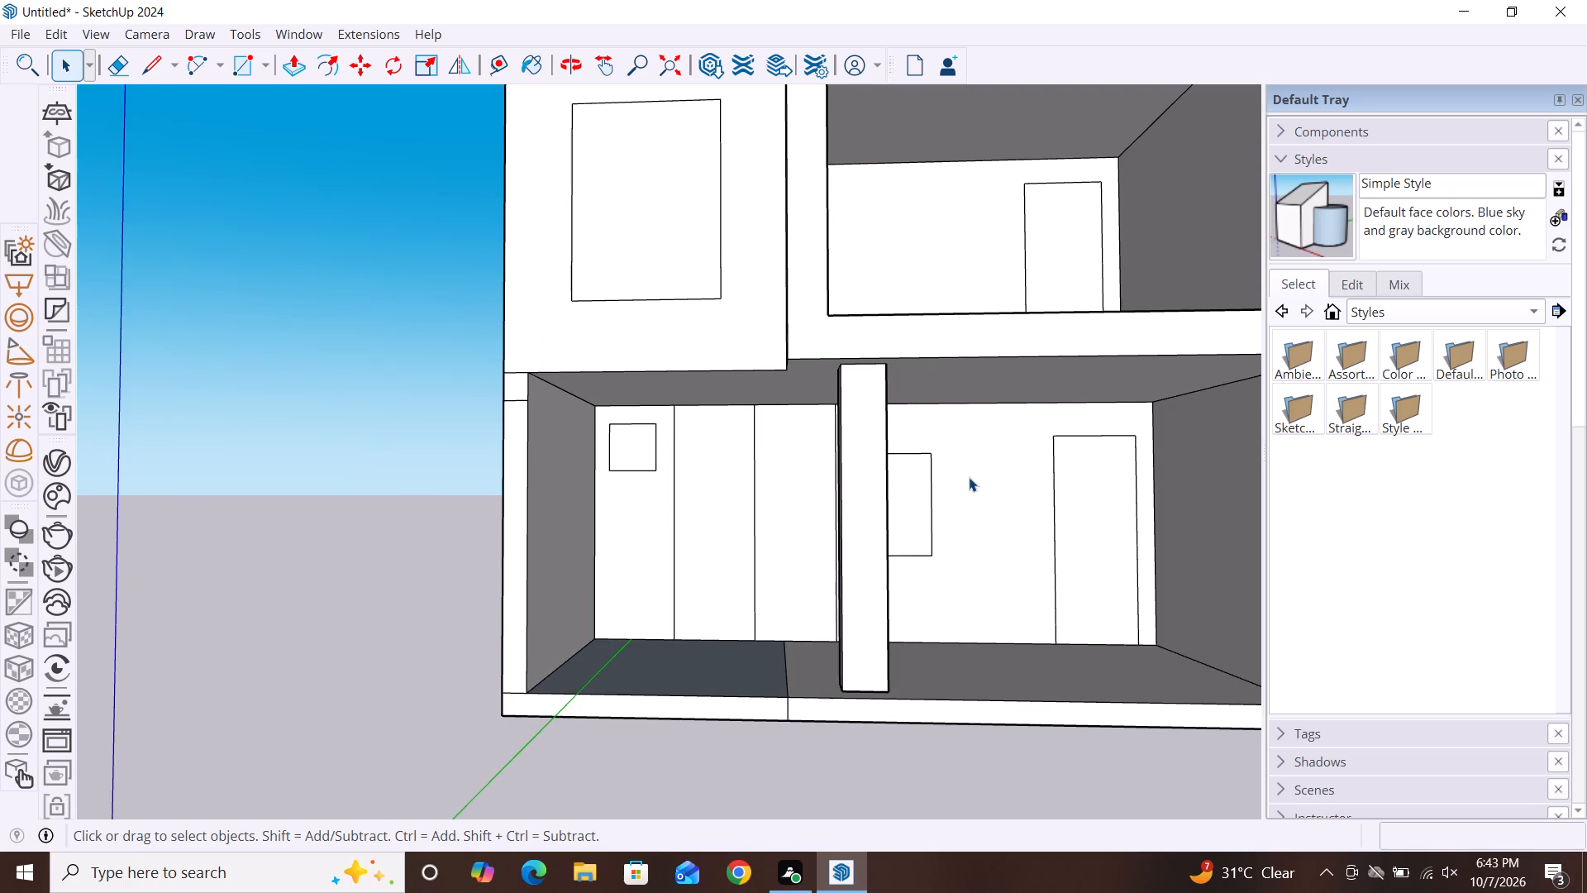
pyautogui.scroll(-4, 780, 409)
pyautogui.scroll(-3, 652, 332)
pyautogui.scroll(-1, 1047, 478)
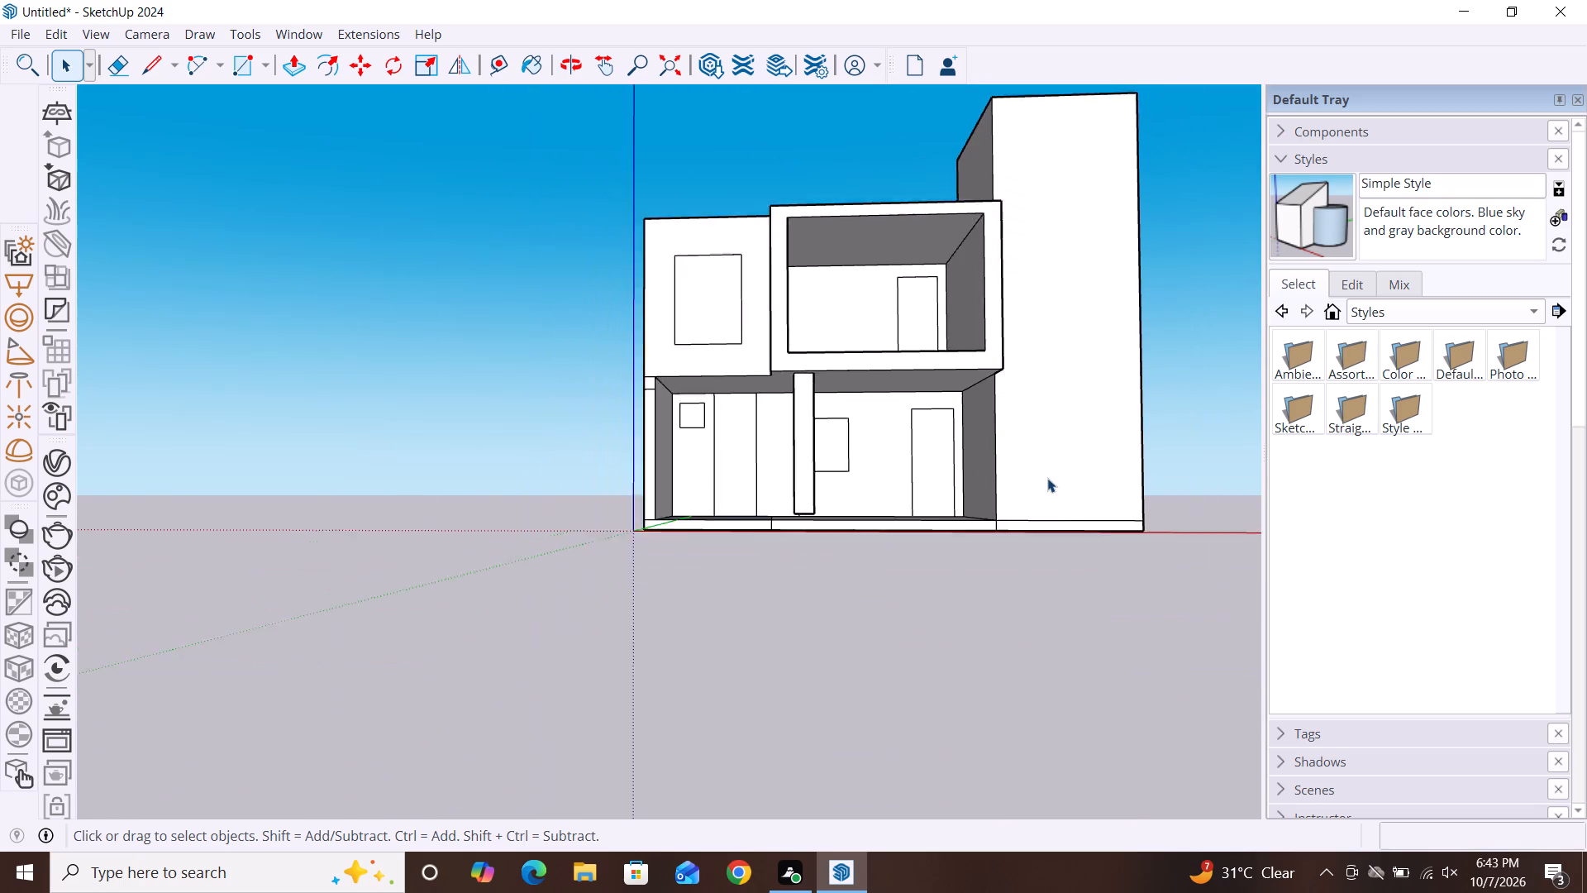
pyautogui.scroll(-1, 1047, 478)
pyautogui.moveTo(1003, 531); pyautogui.dragTo(1010, 603, button='middle')
pyautogui.scroll(6, 907, 335)
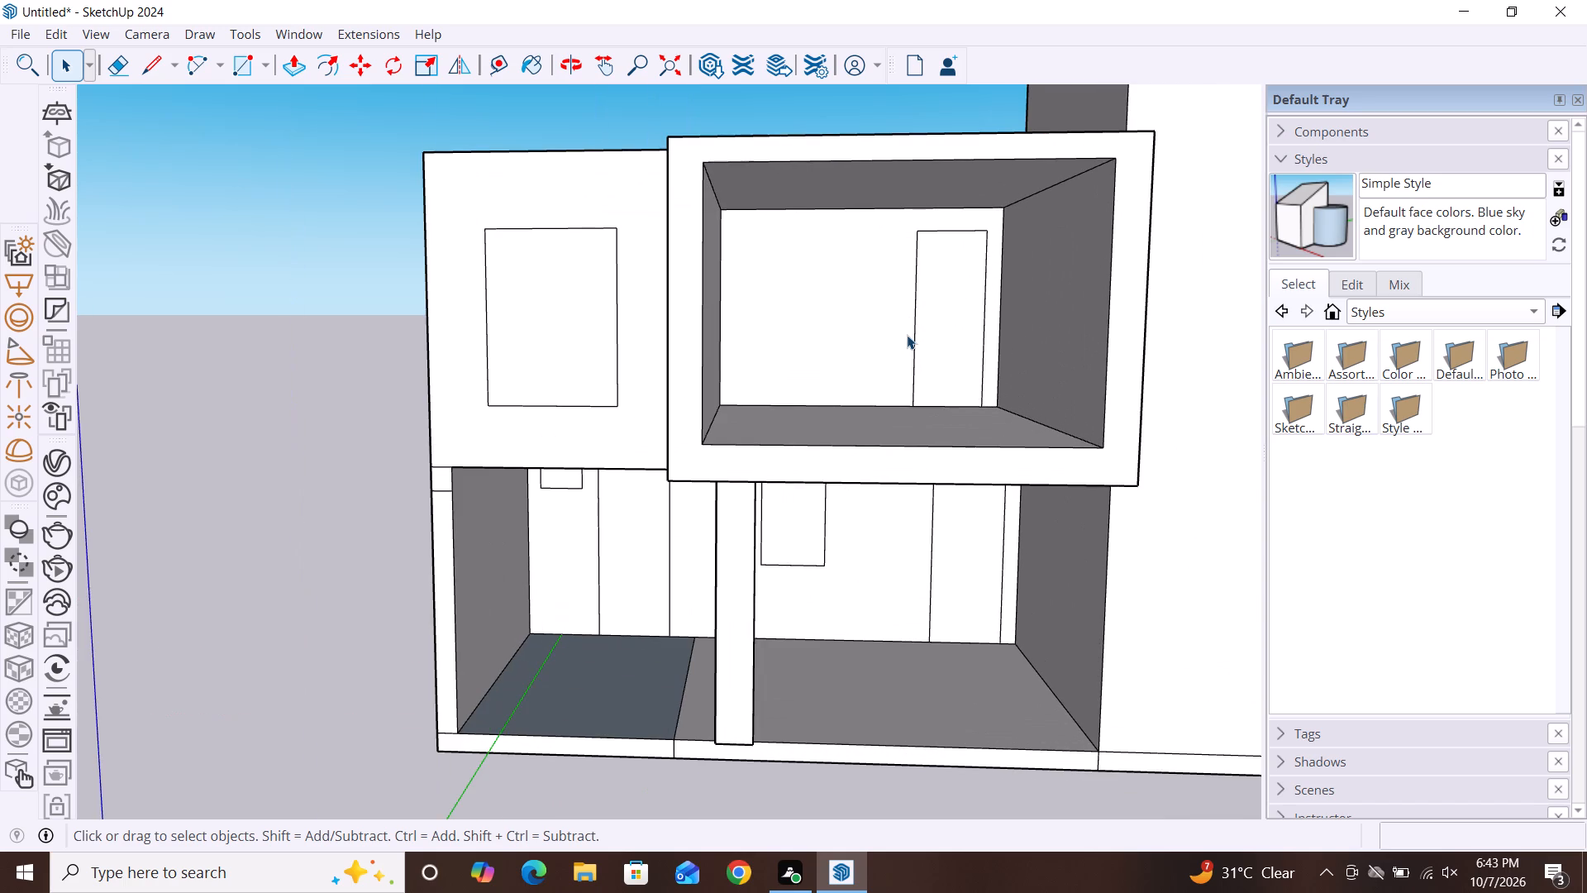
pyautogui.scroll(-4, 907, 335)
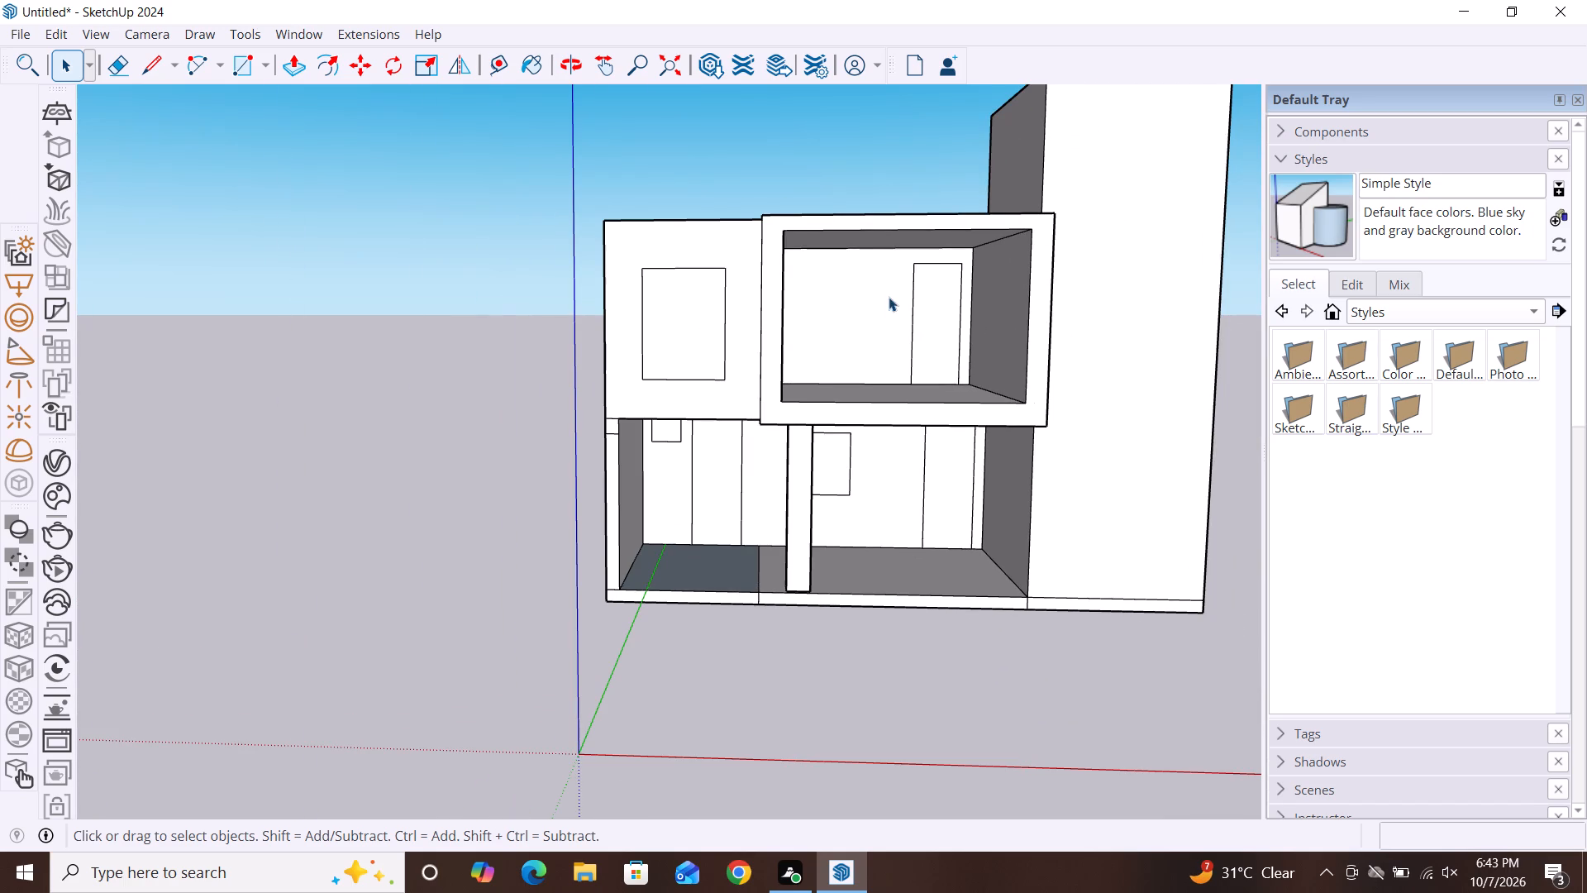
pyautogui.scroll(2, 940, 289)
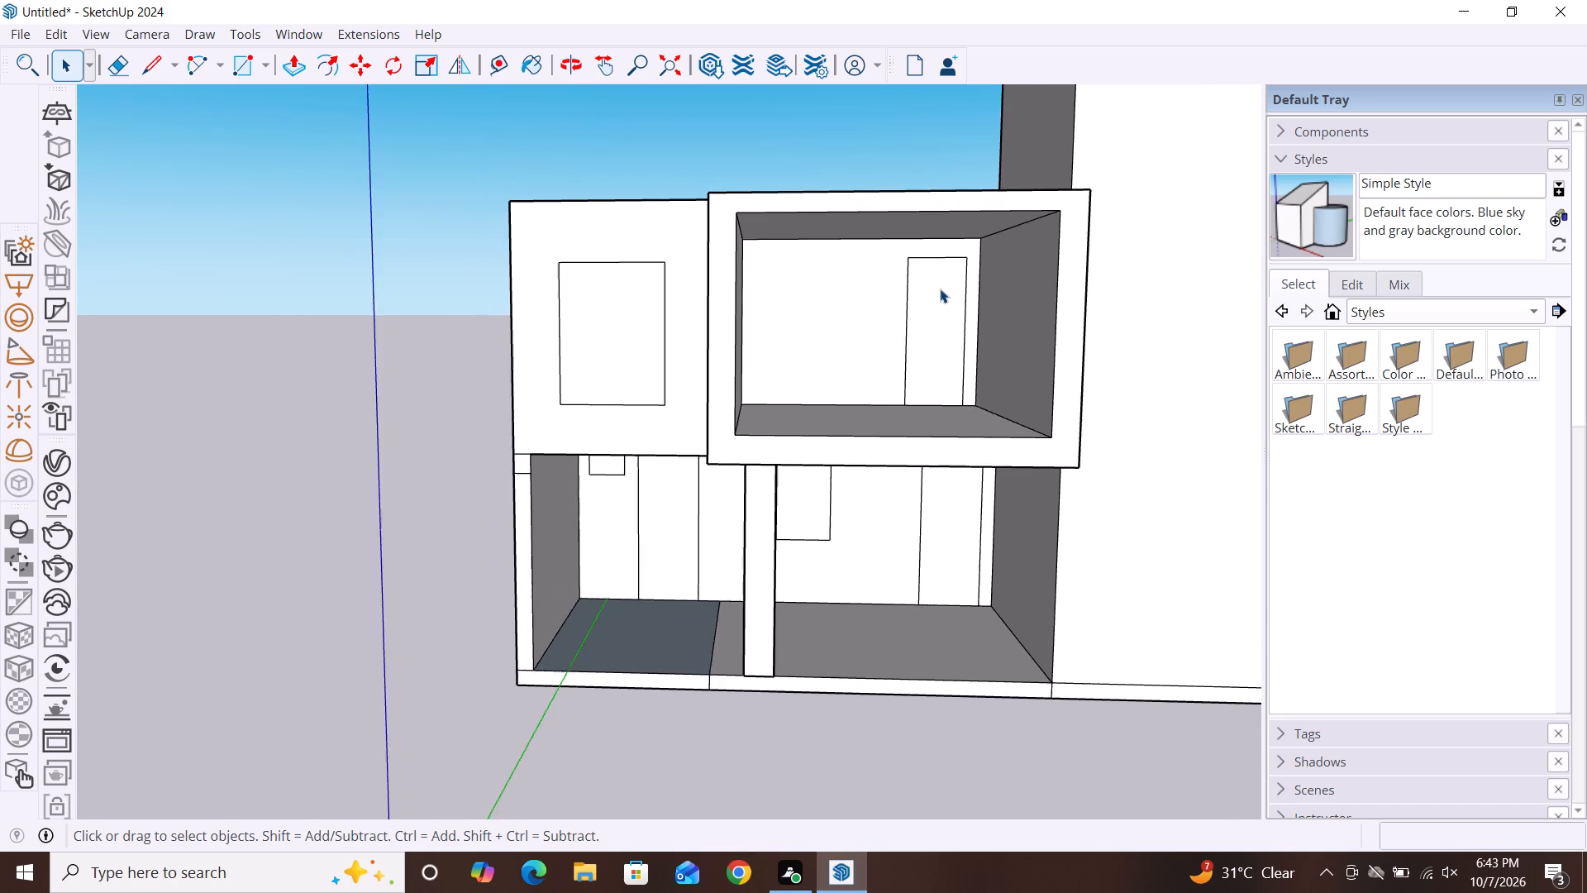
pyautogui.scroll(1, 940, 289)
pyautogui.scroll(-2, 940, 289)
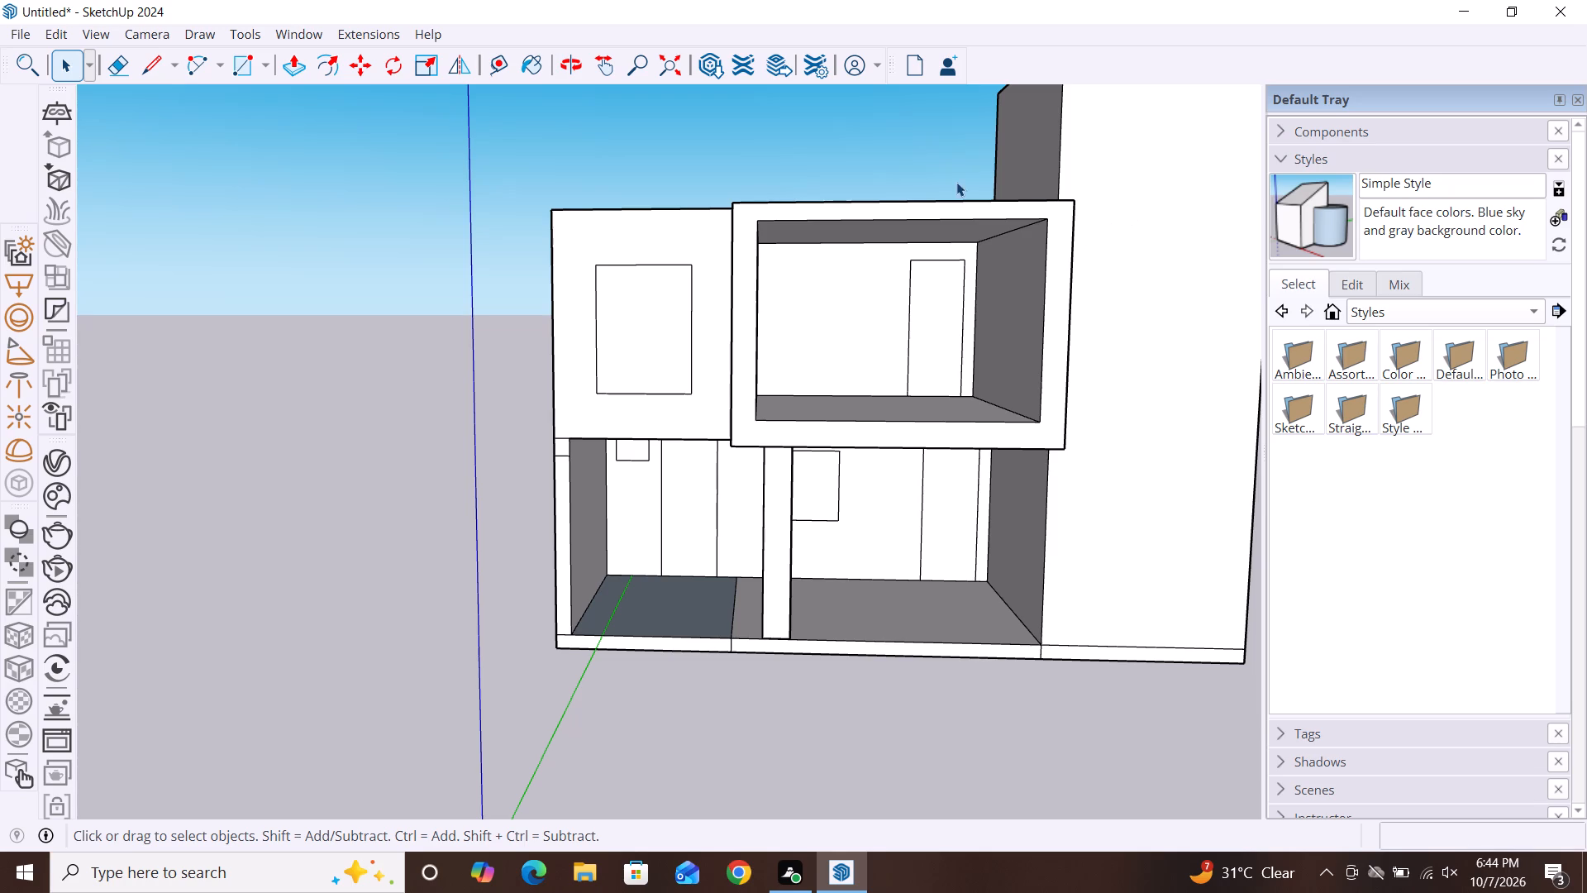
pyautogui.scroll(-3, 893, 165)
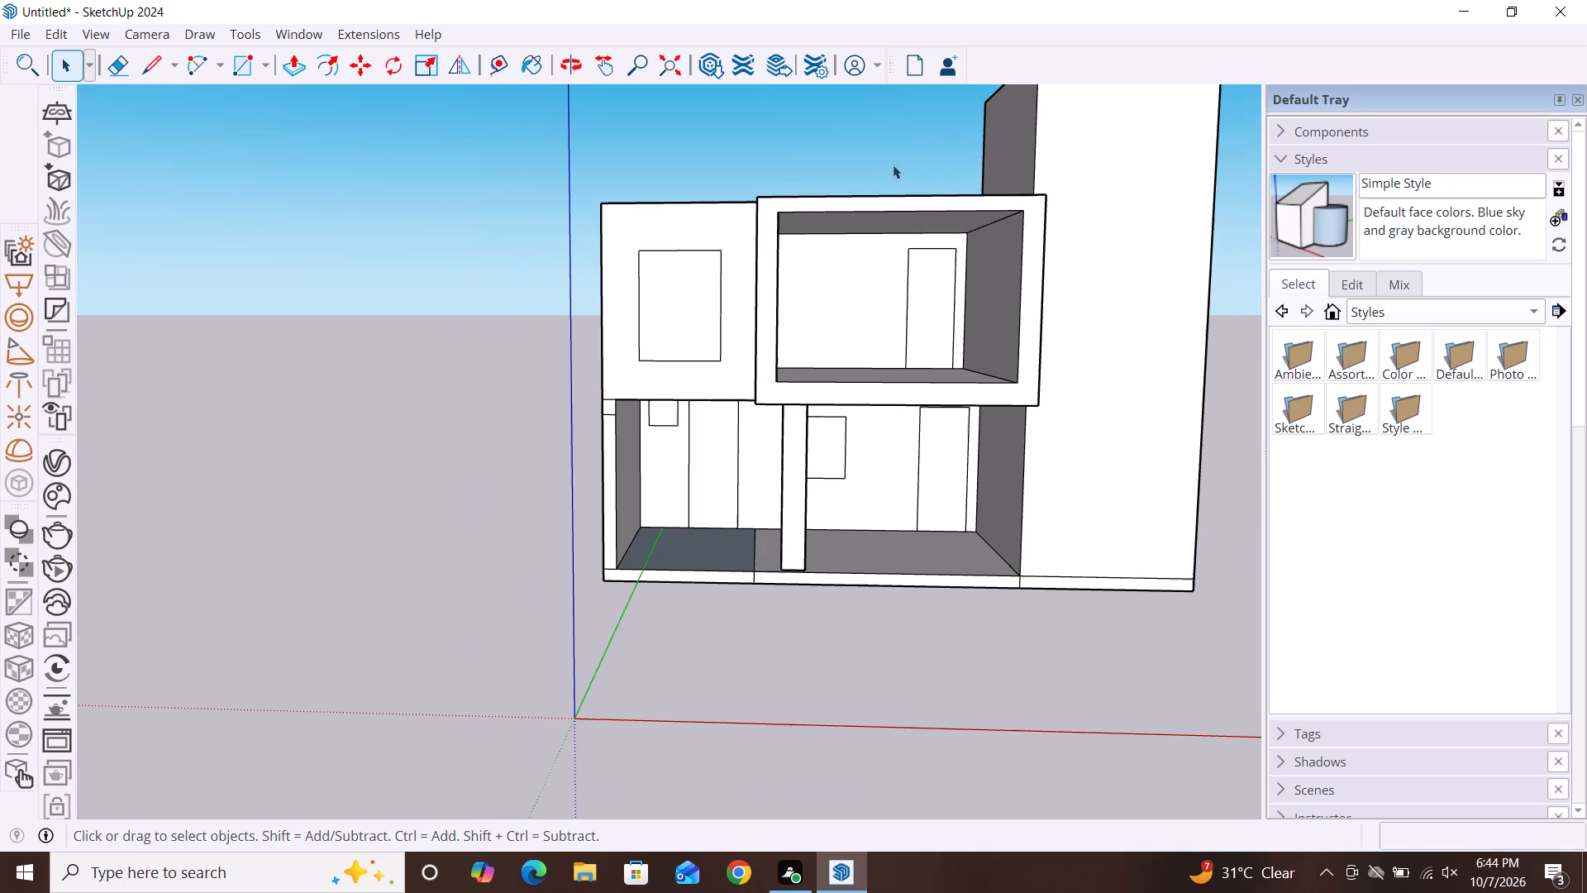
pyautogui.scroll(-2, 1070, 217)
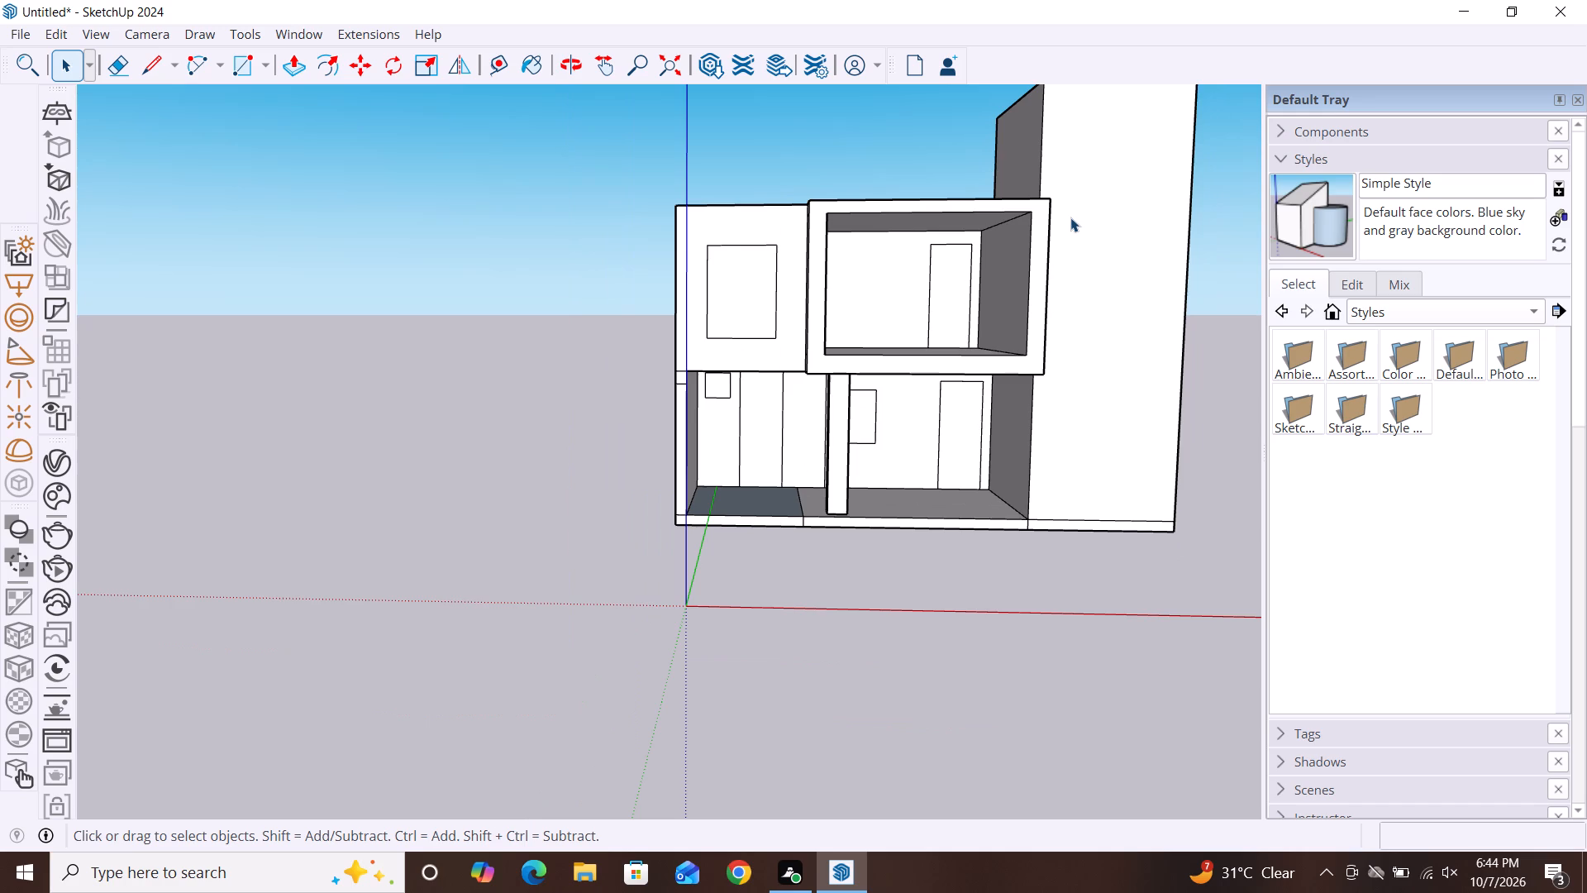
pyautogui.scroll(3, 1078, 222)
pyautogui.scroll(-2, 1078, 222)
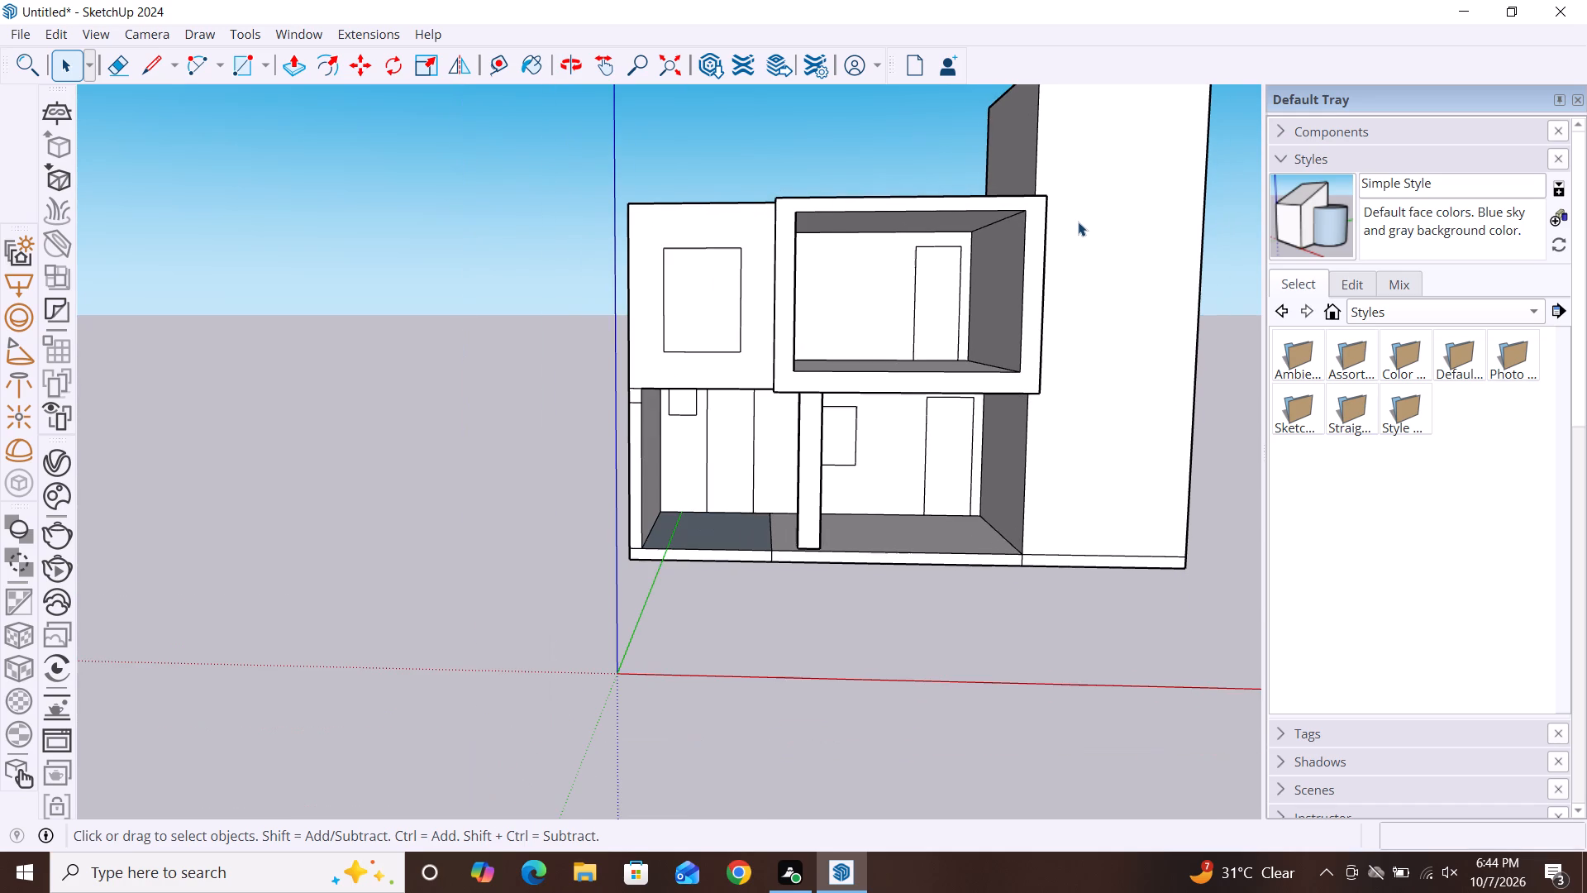
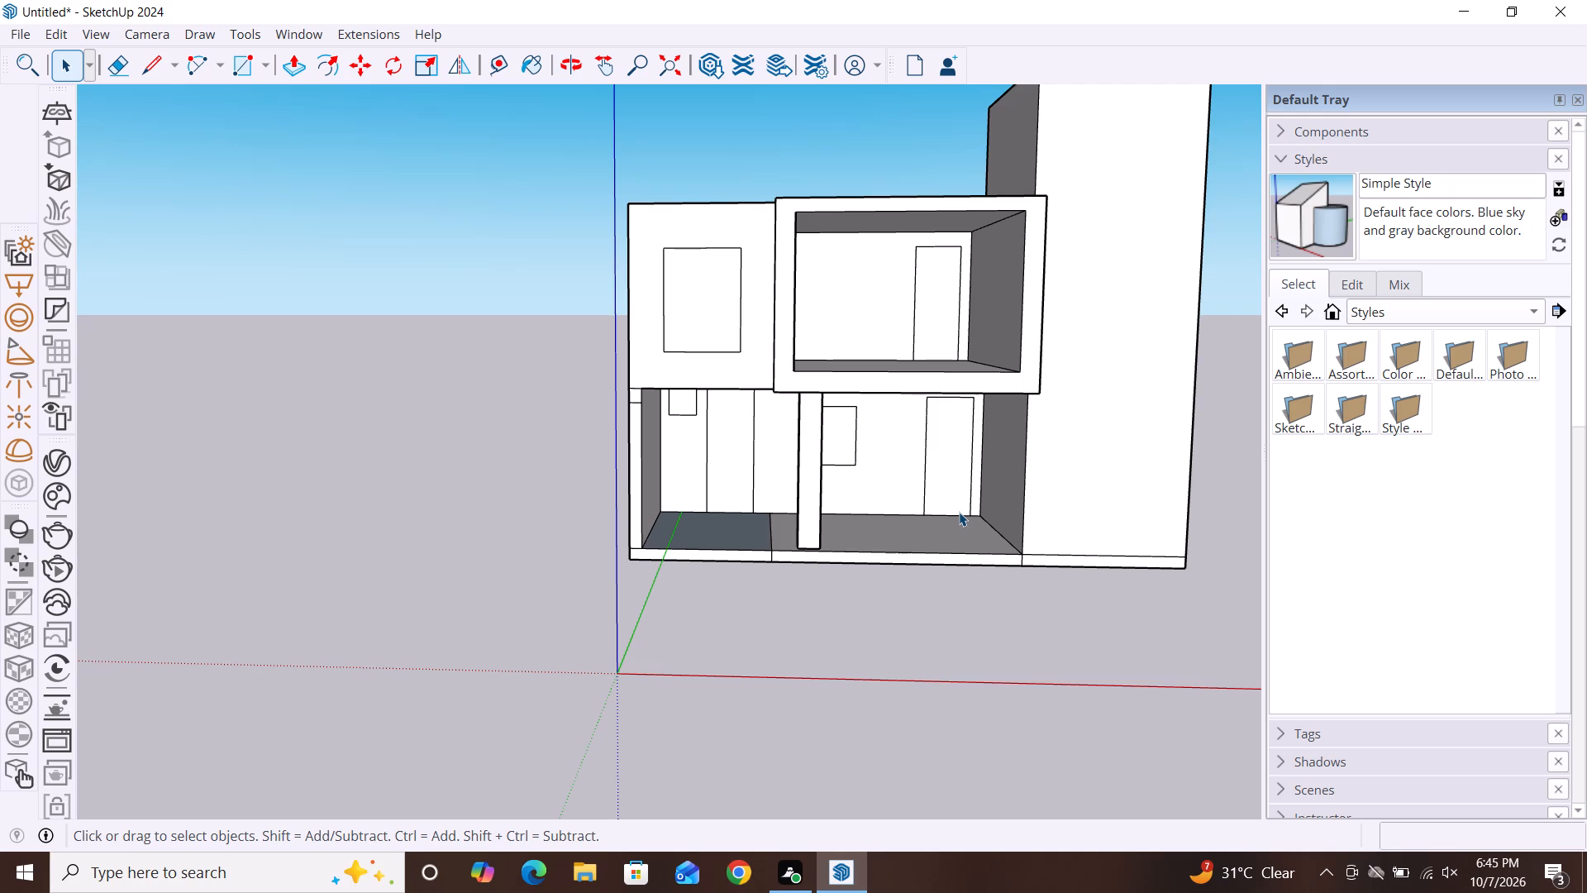
# Delete all four edges of the window outline between the column and the door on the ground-floor back wall.
pyautogui.scroll(-3, 711, 484)
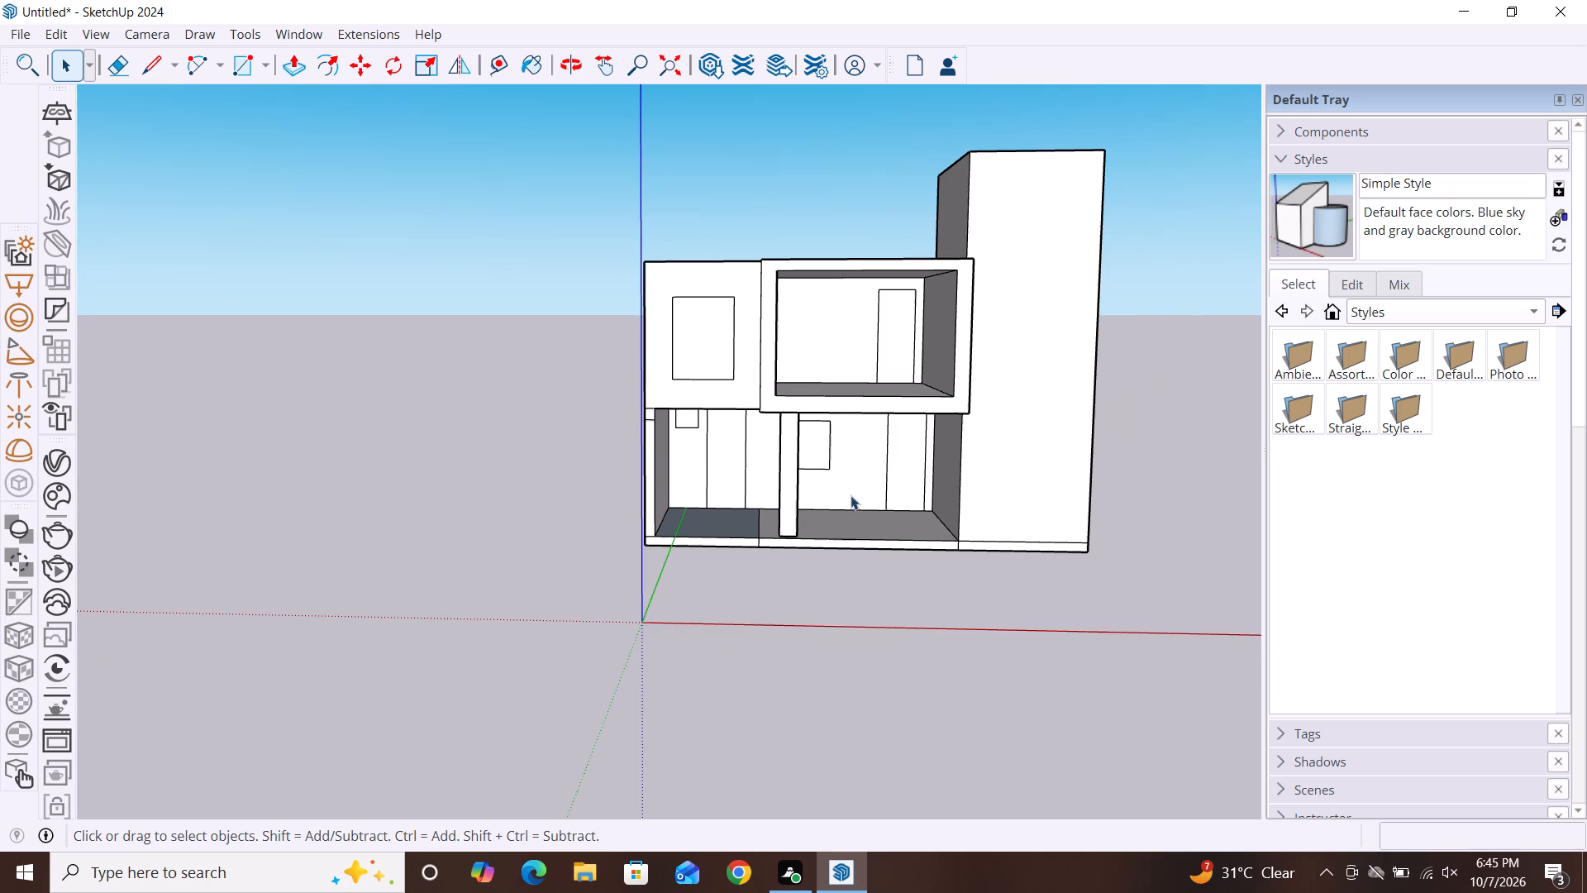
pyautogui.scroll(5, 845, 446)
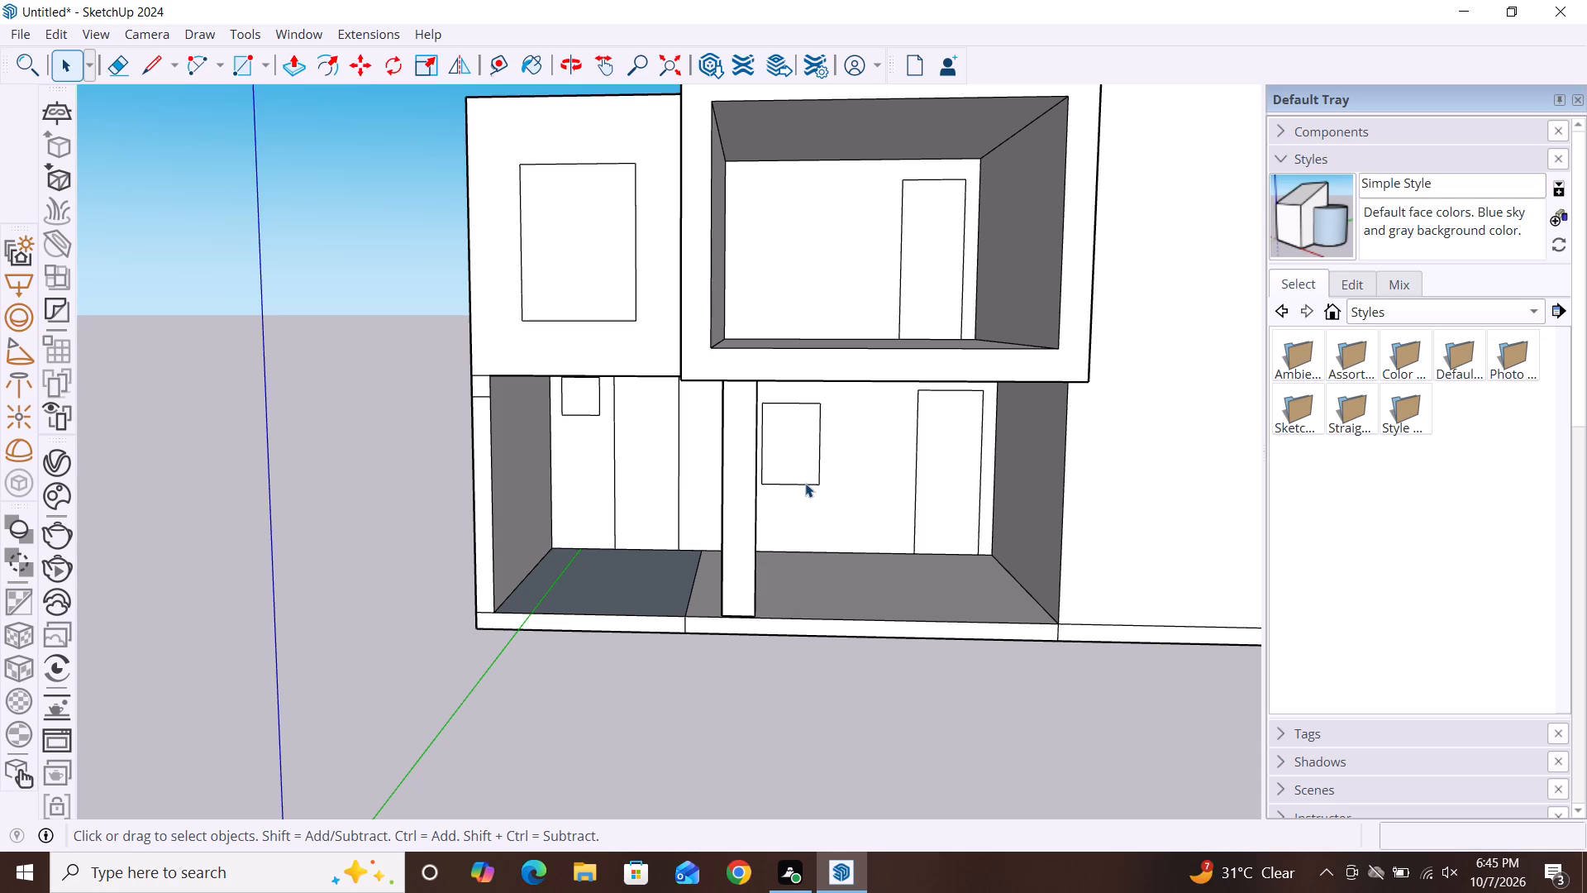
pyautogui.scroll(5, 816, 453)
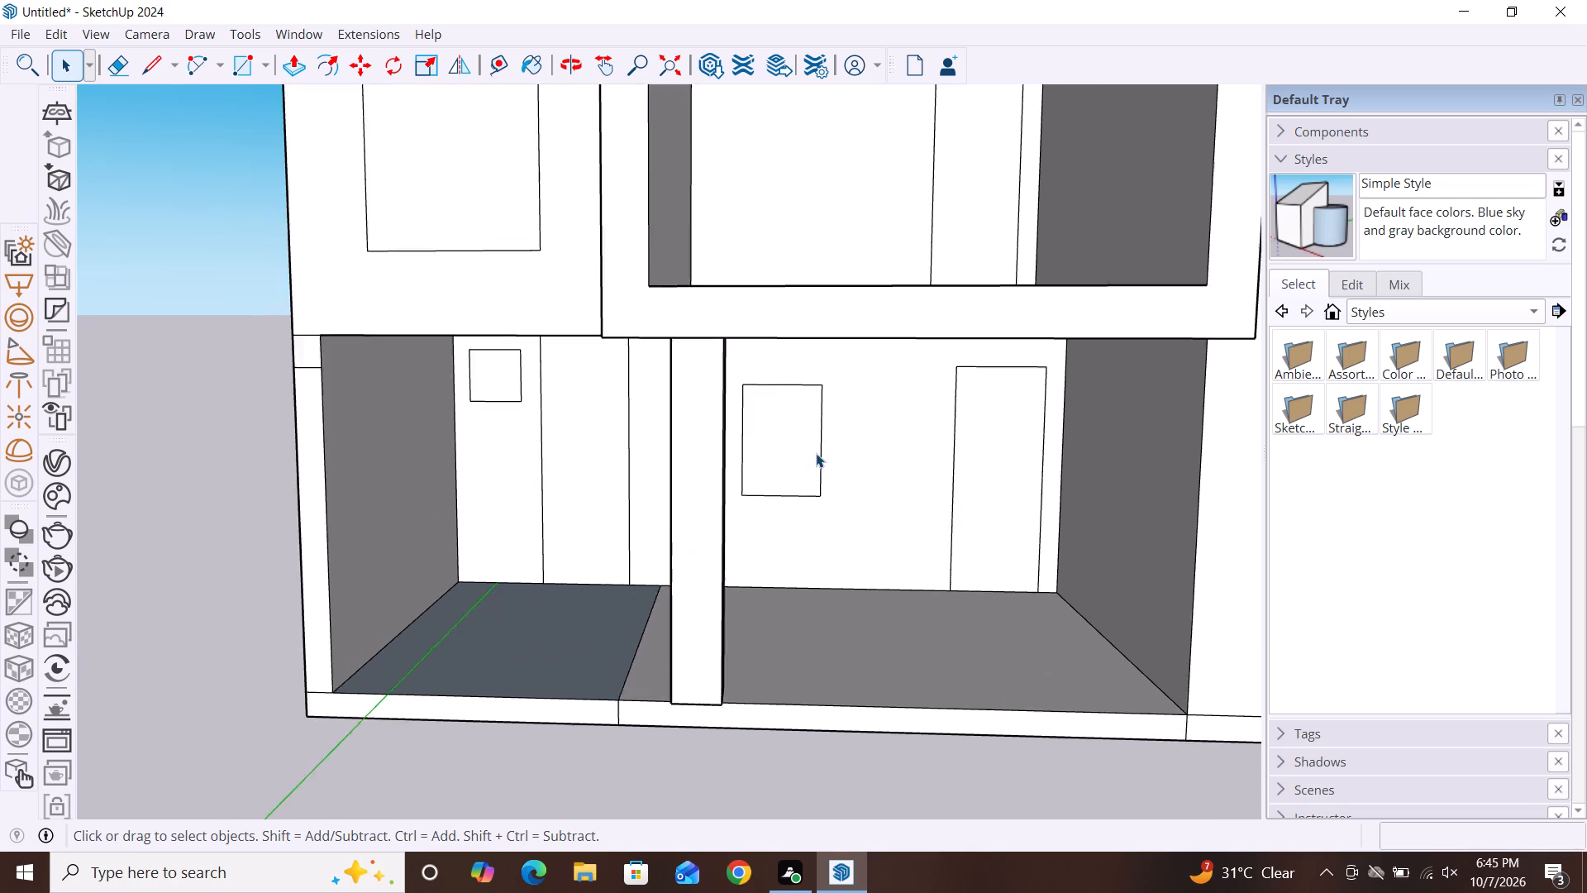
pyautogui.scroll(5, 816, 453)
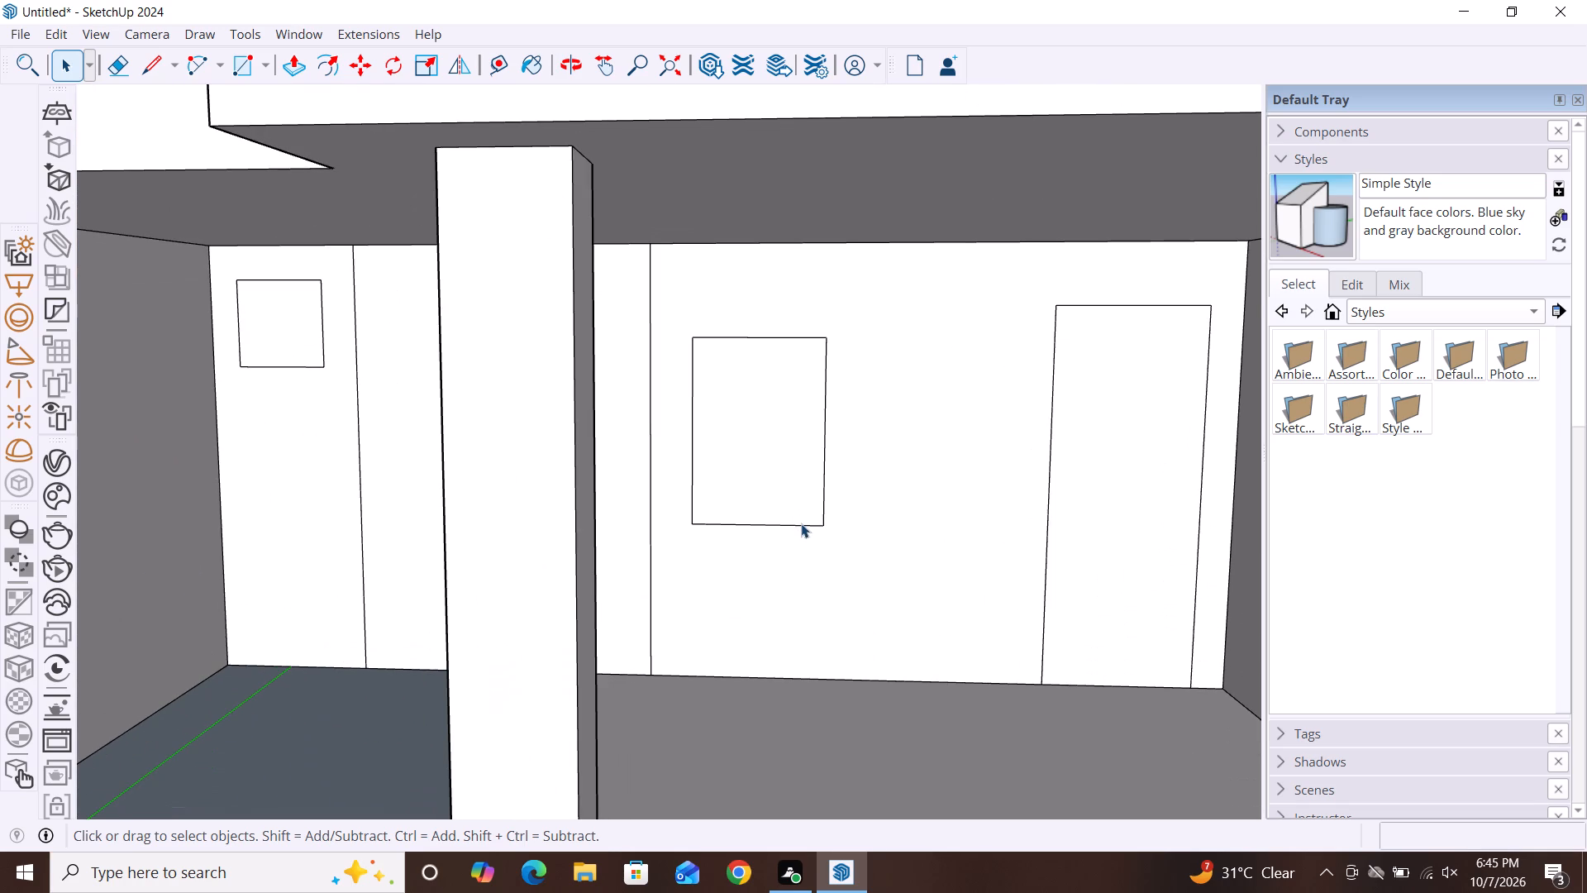
pyautogui.click(801, 523)
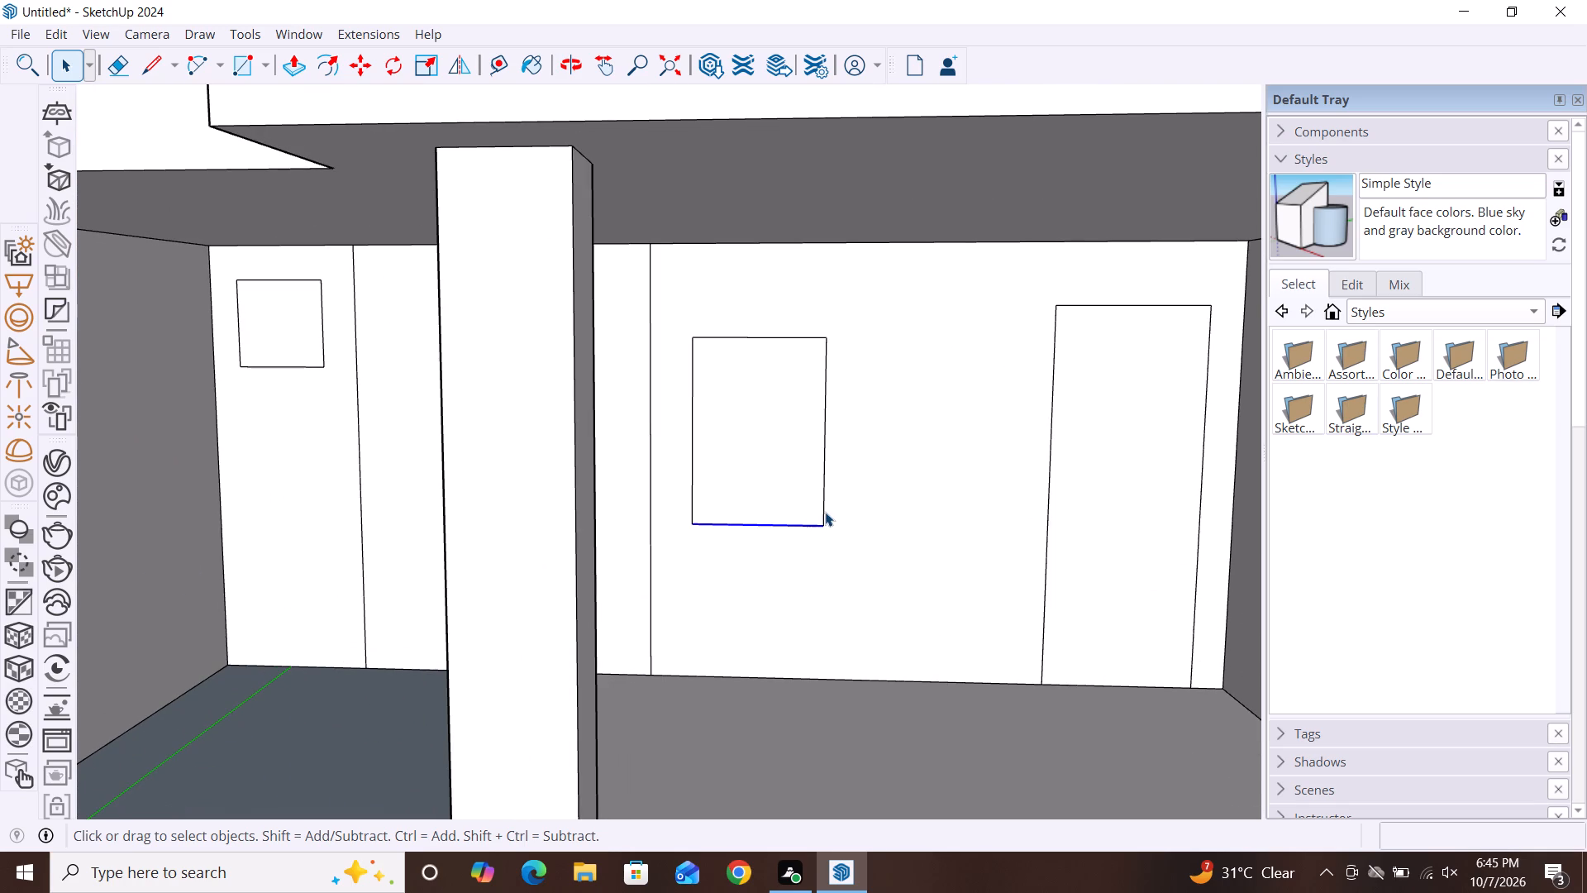
pyautogui.press('Delete')
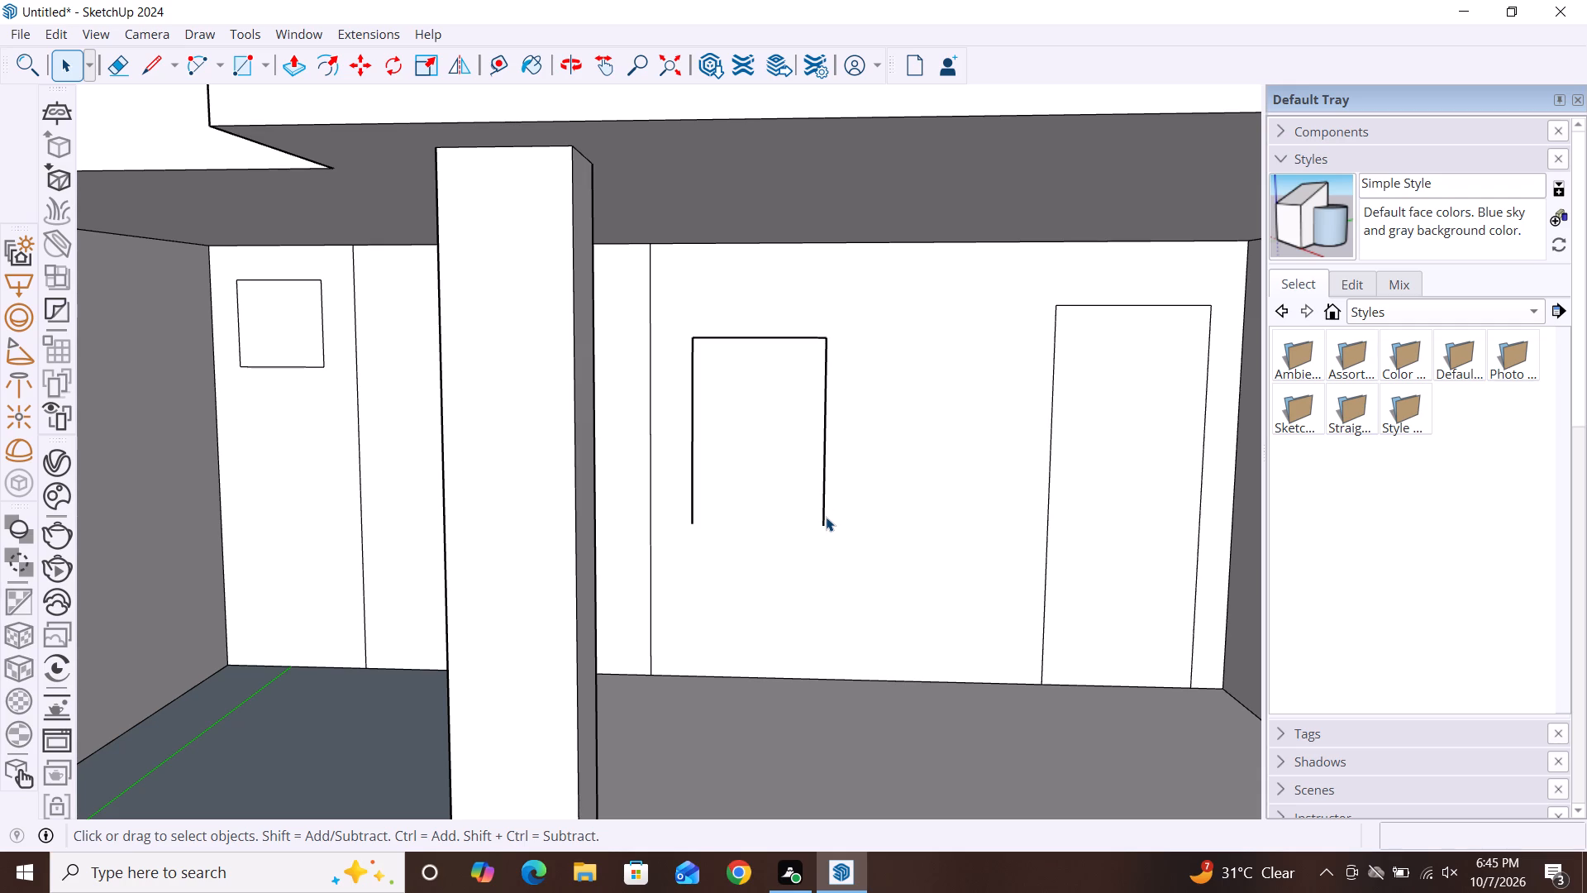
pyautogui.click(821, 517)
pyautogui.press('Delete')
pyautogui.doubleClick(784, 336)
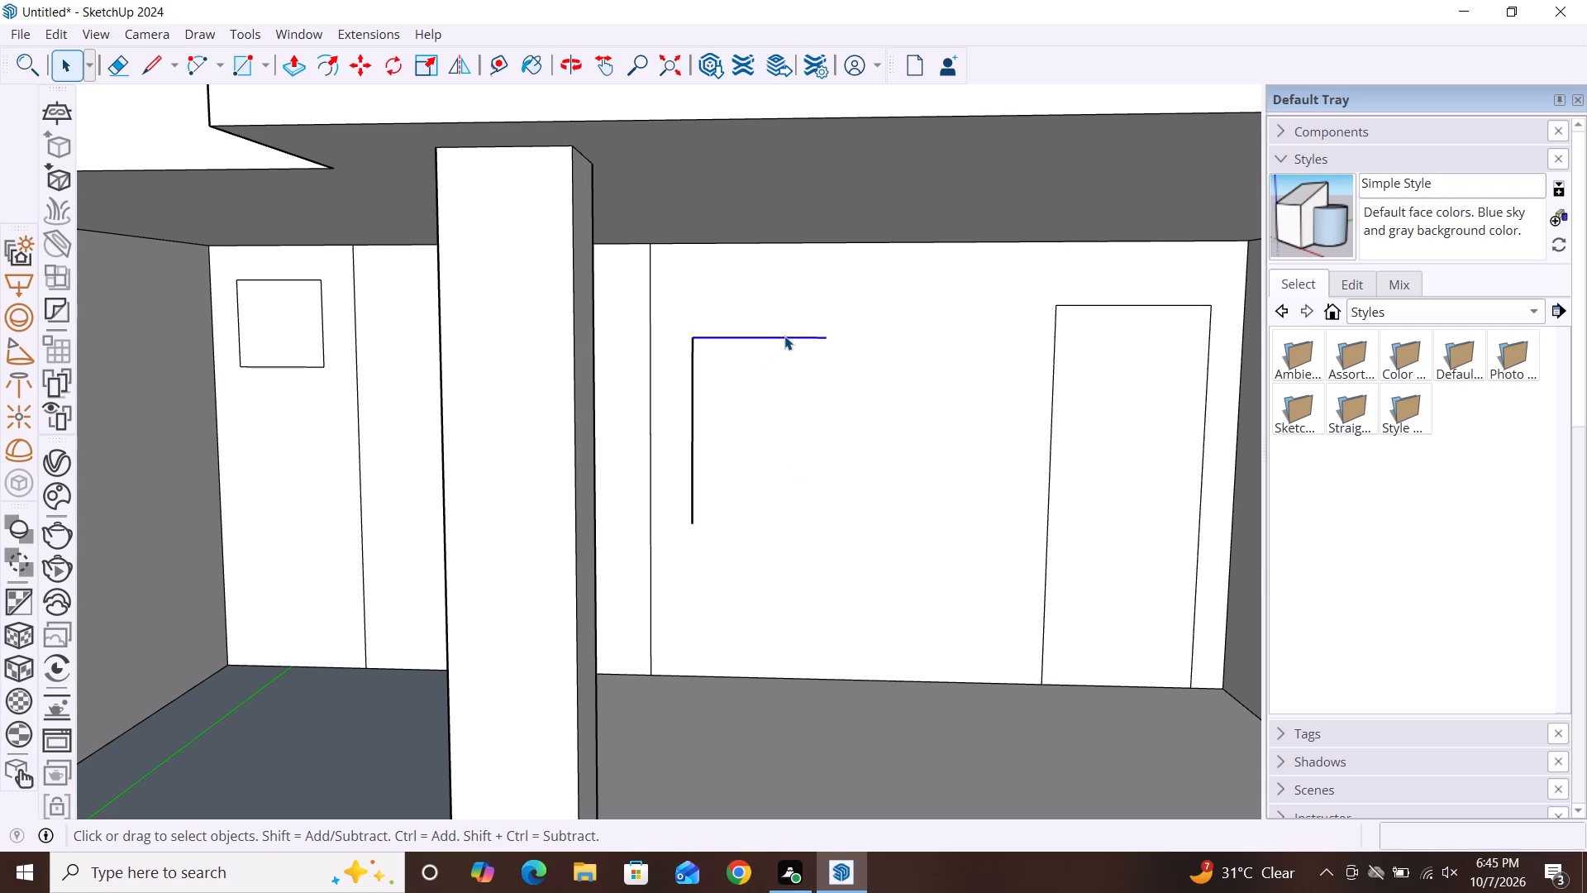
pyautogui.press('Delete')
pyautogui.click(692, 503)
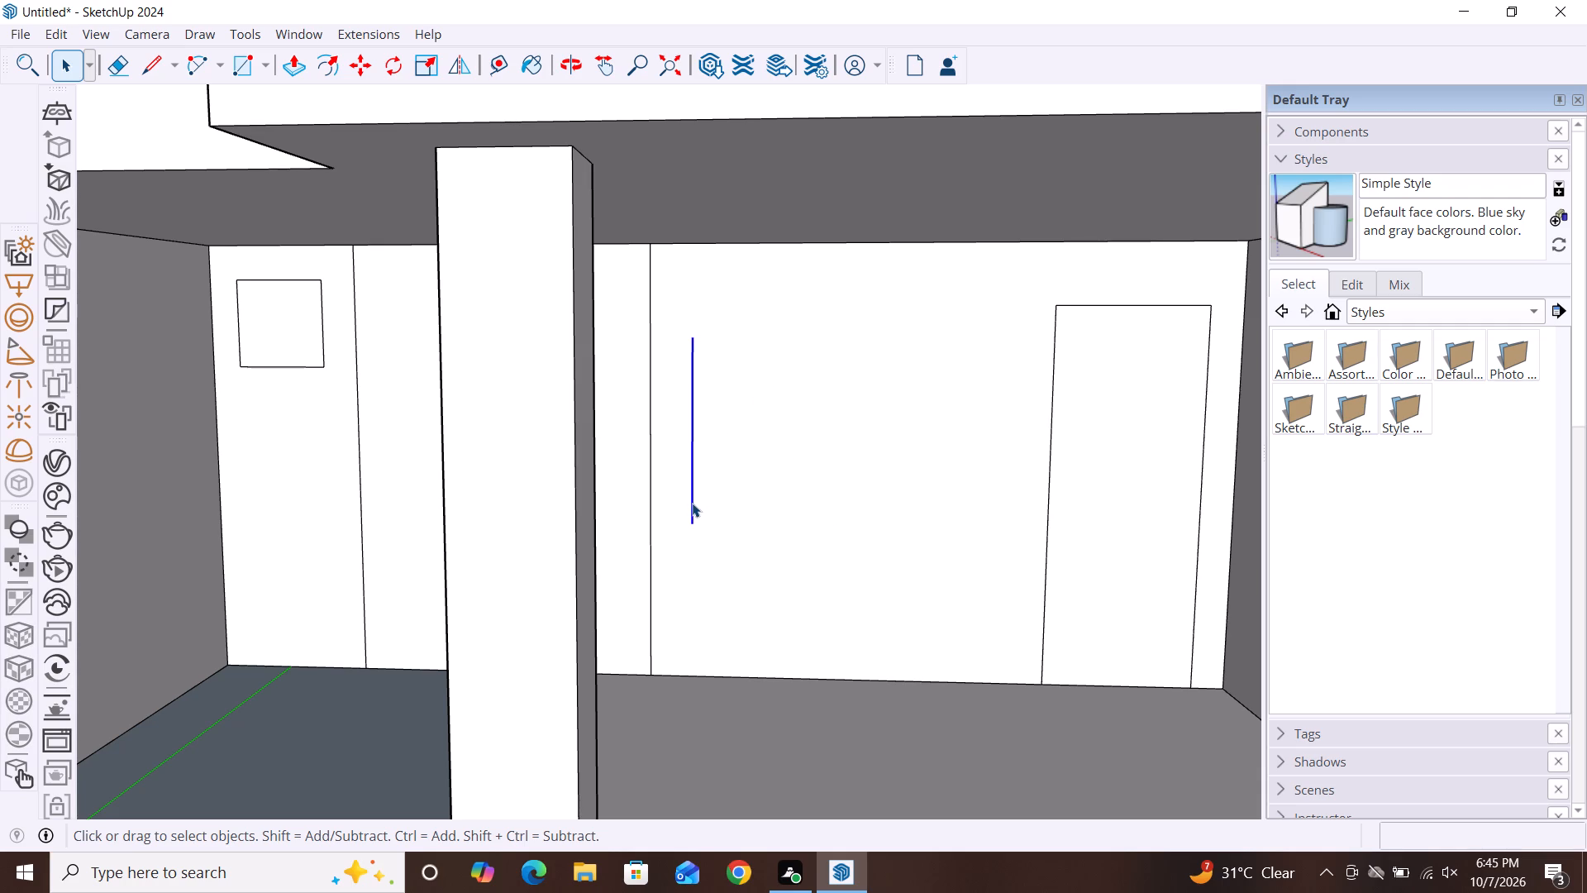
pyautogui.press('Delete')
# Draw a square window outline of about 2' 3" per side beside the door on the ground-floor back wall.
pyautogui.scroll(-5, 697, 449)
pyautogui.scroll(-1, 822, 417)
pyautogui.scroll(3, 823, 434)
pyautogui.press('r')
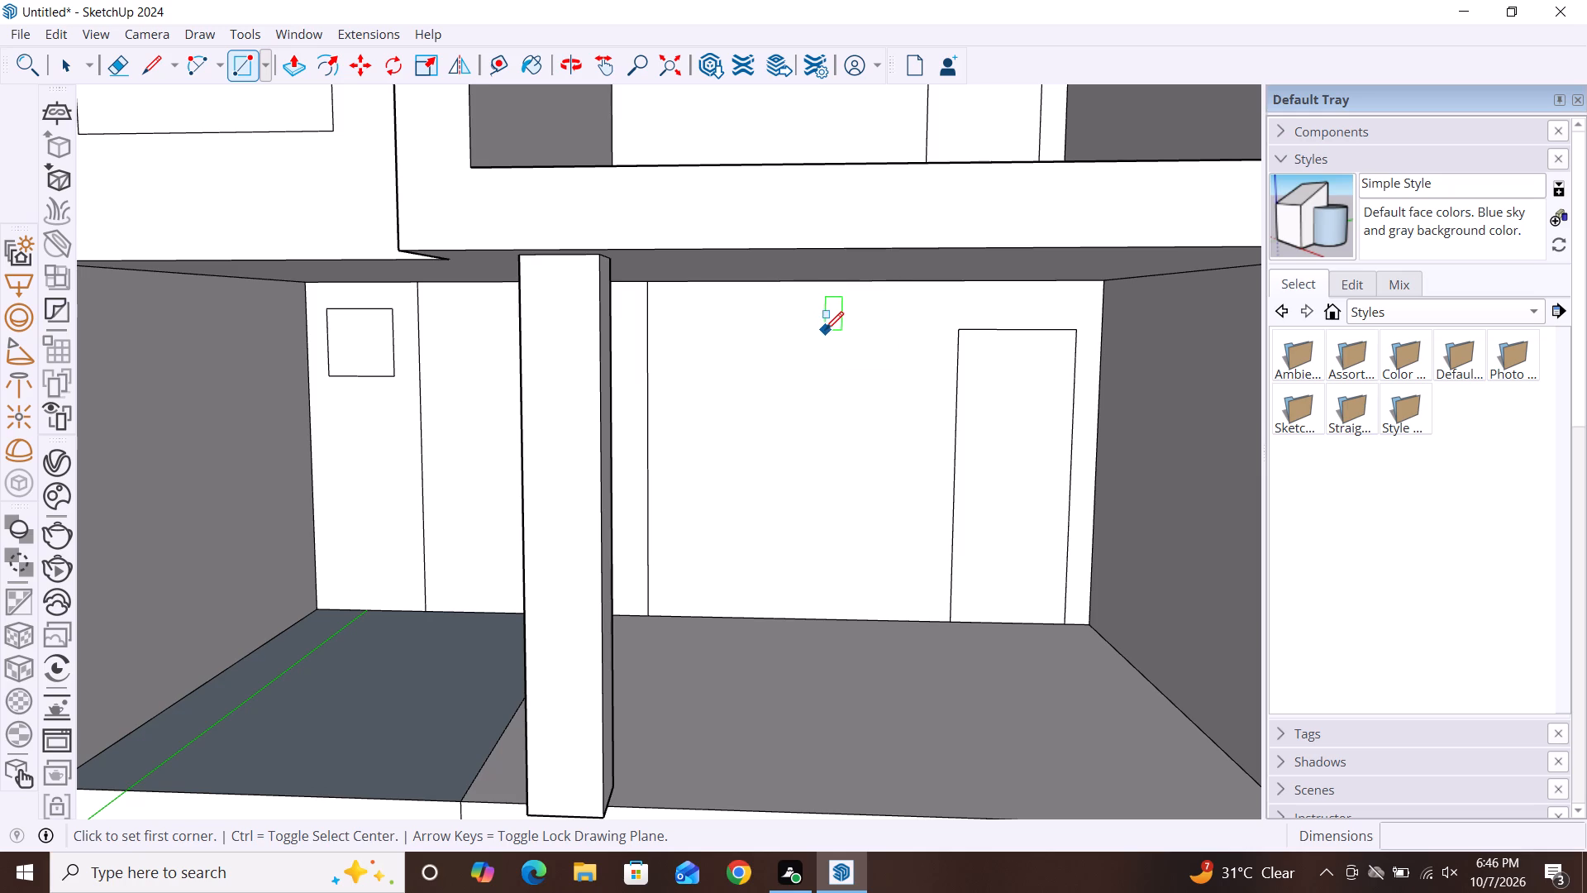
pyautogui.click(825, 330)
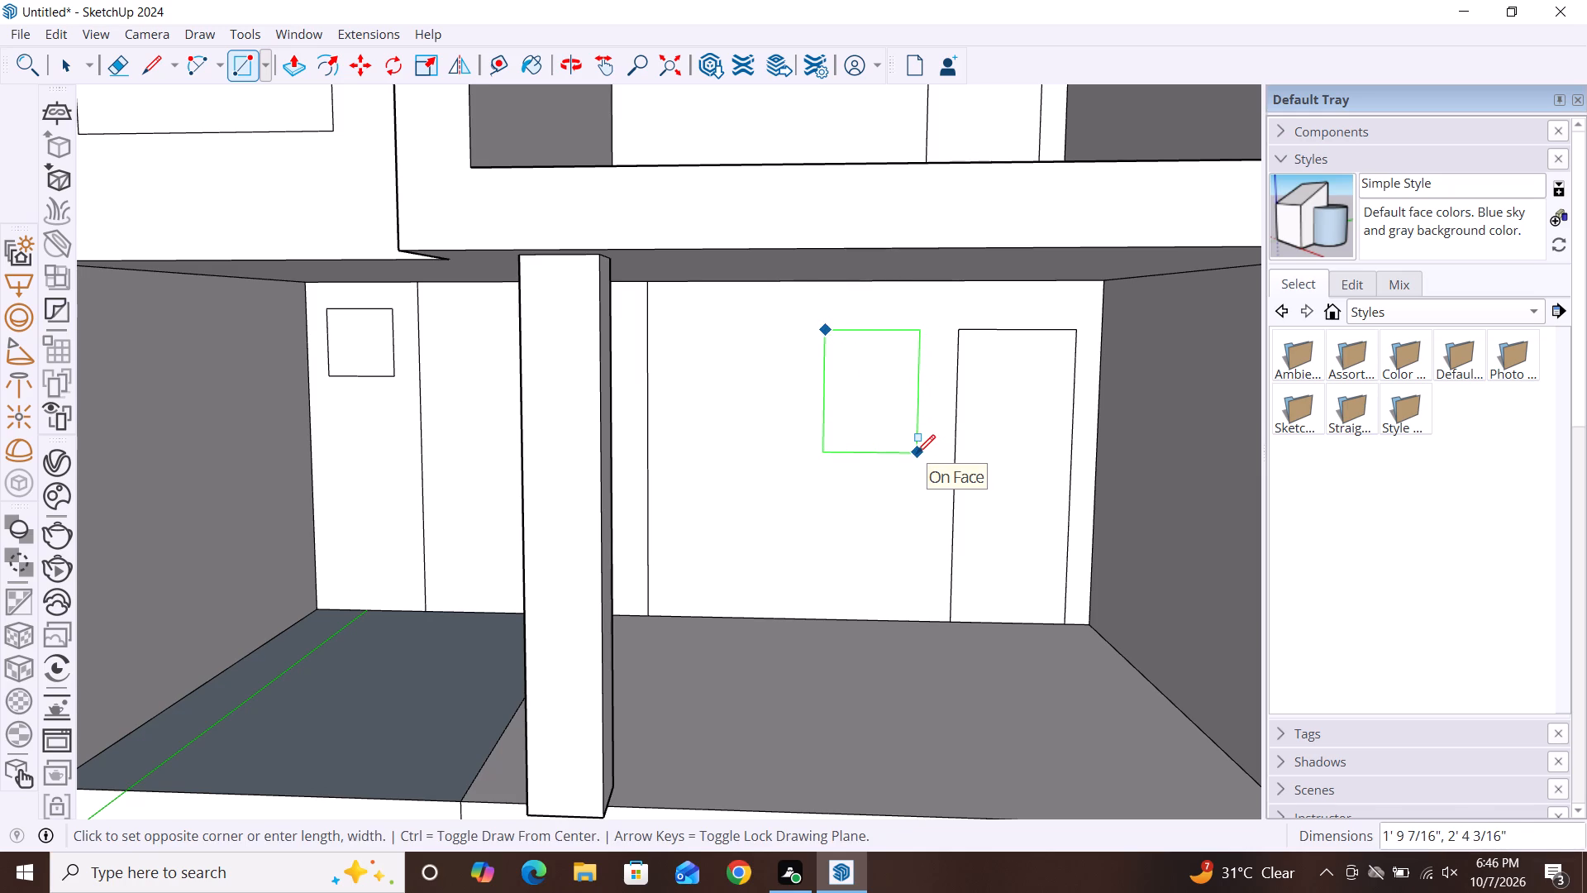
pyautogui.press('Escape')
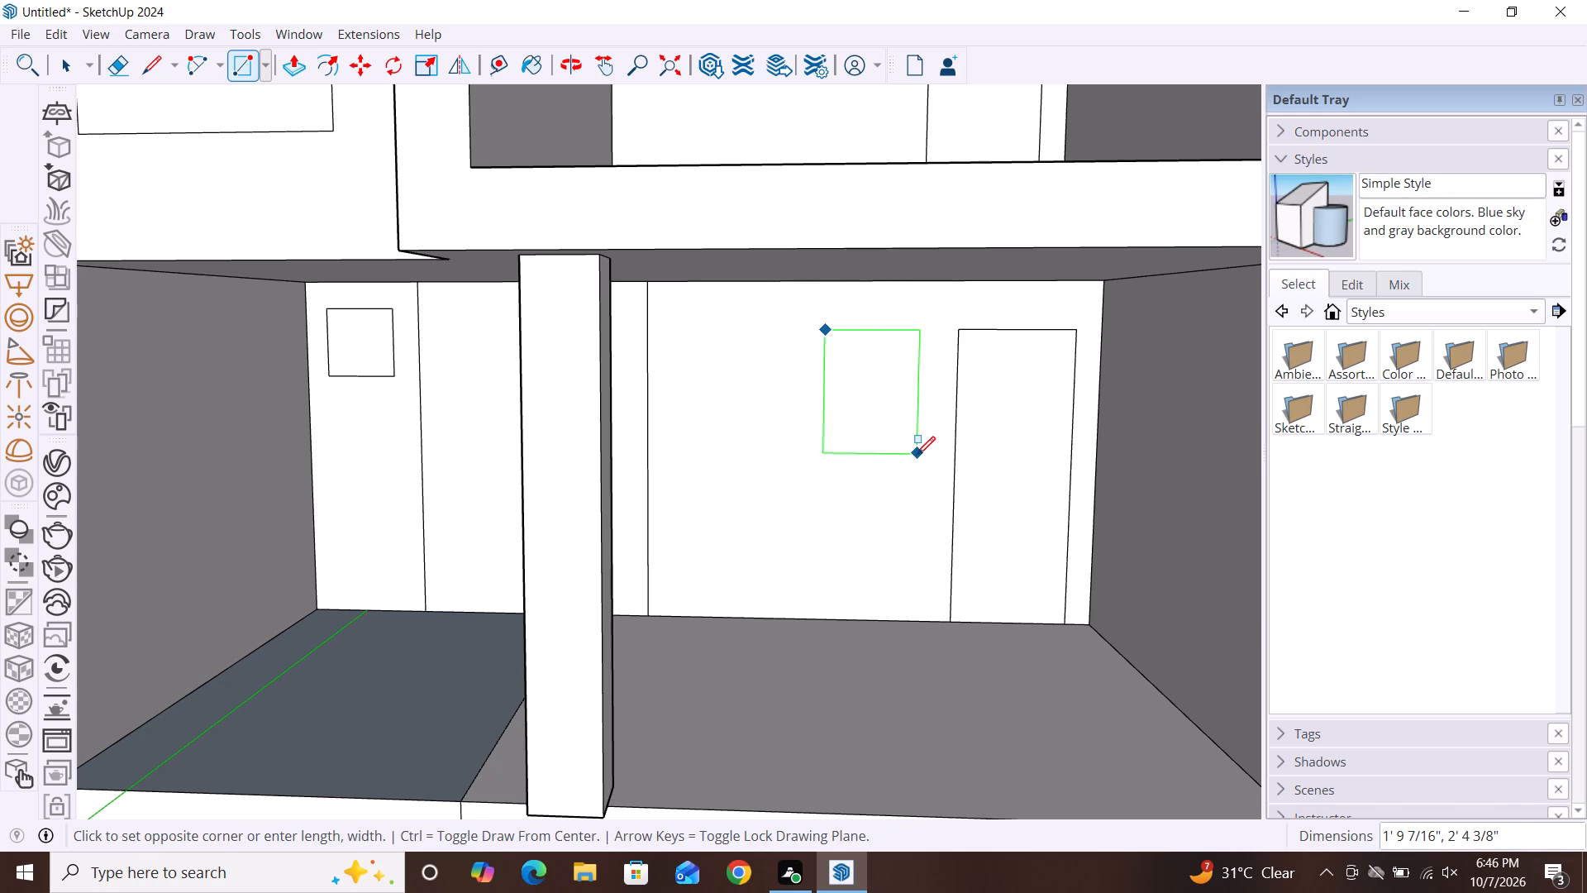
pyautogui.click(794, 341)
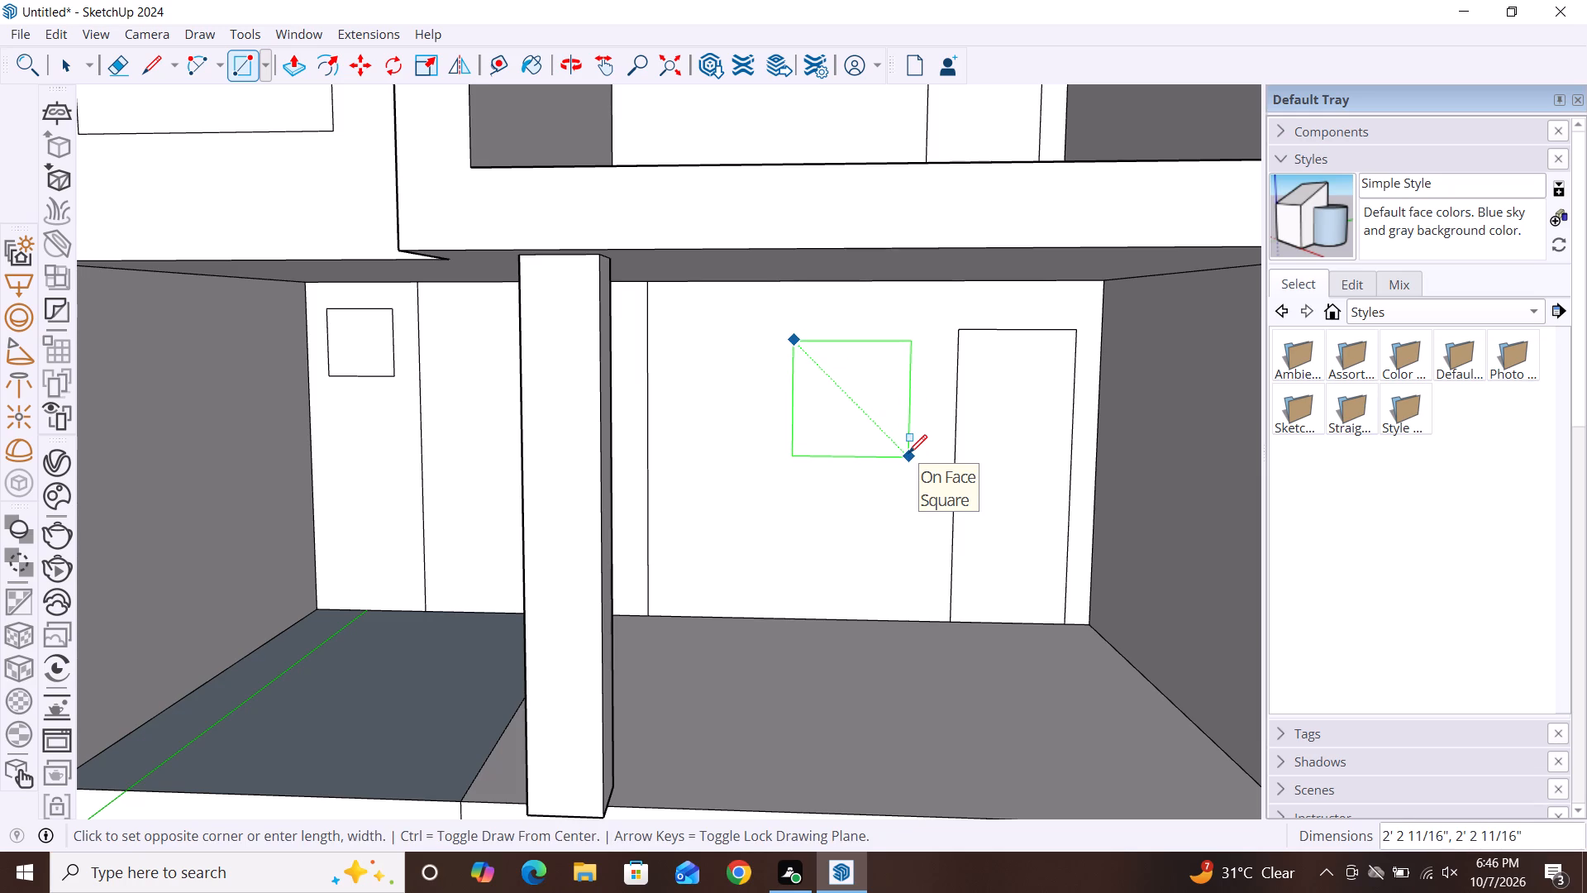
pyautogui.doubleClick(908, 453)
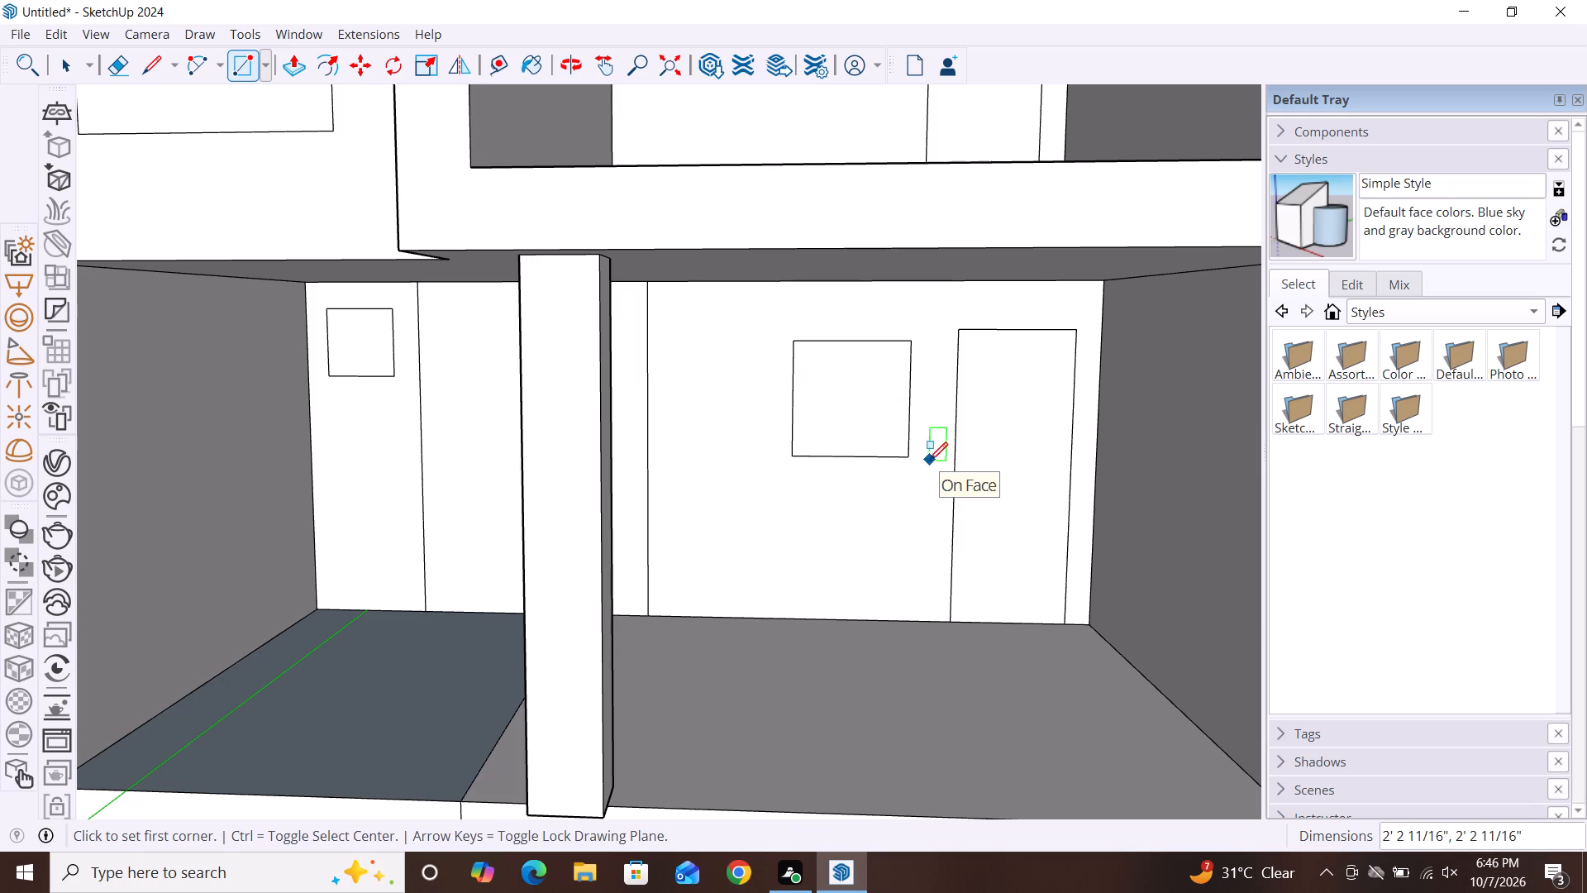
pyautogui.press('space')
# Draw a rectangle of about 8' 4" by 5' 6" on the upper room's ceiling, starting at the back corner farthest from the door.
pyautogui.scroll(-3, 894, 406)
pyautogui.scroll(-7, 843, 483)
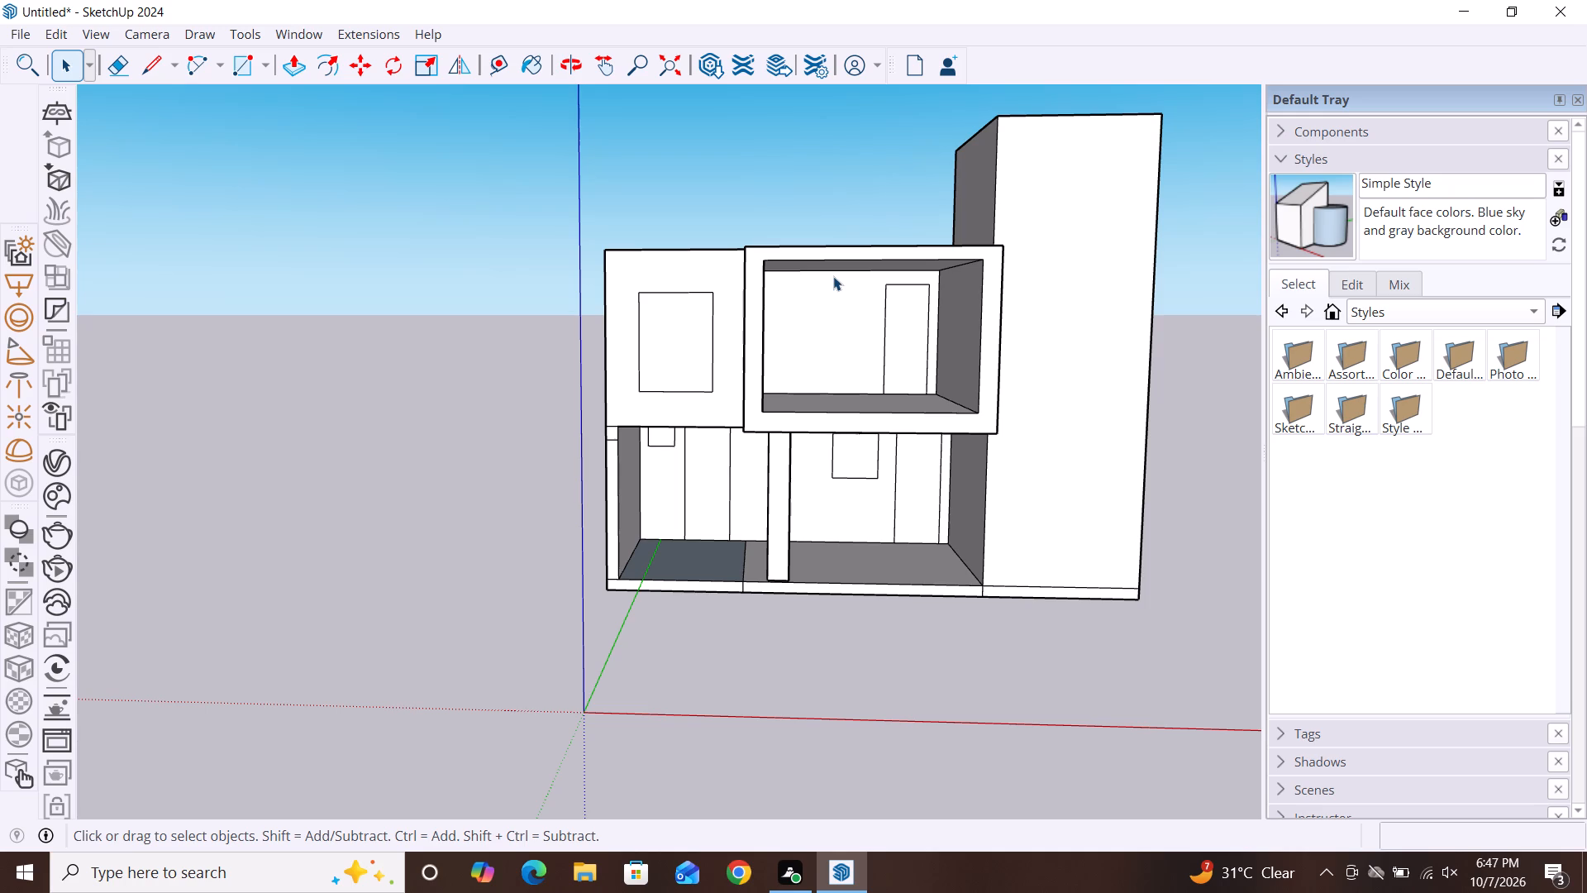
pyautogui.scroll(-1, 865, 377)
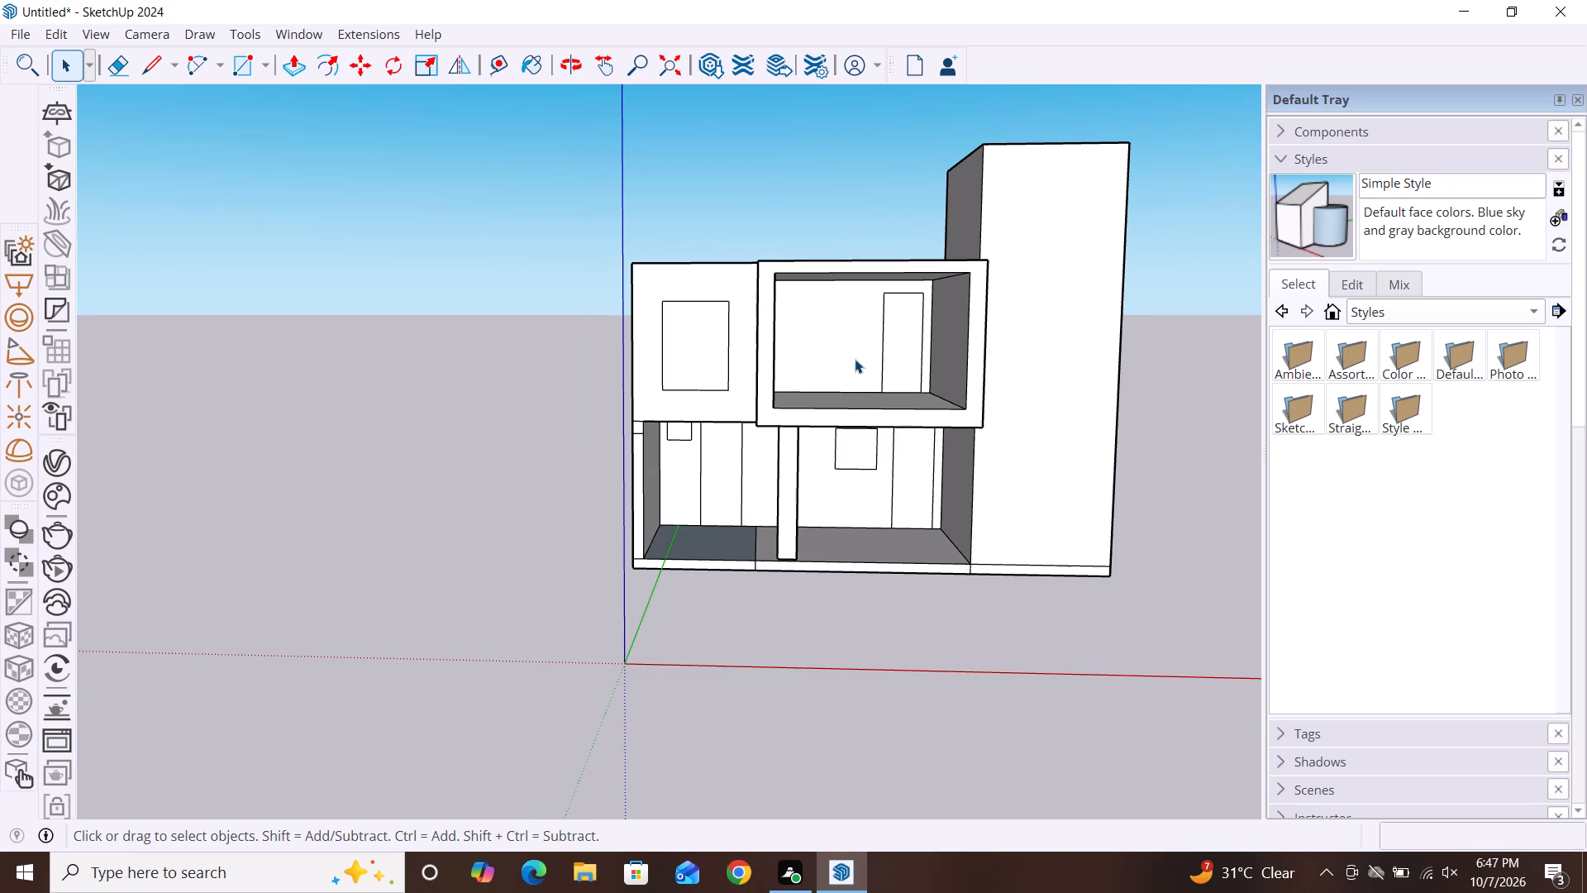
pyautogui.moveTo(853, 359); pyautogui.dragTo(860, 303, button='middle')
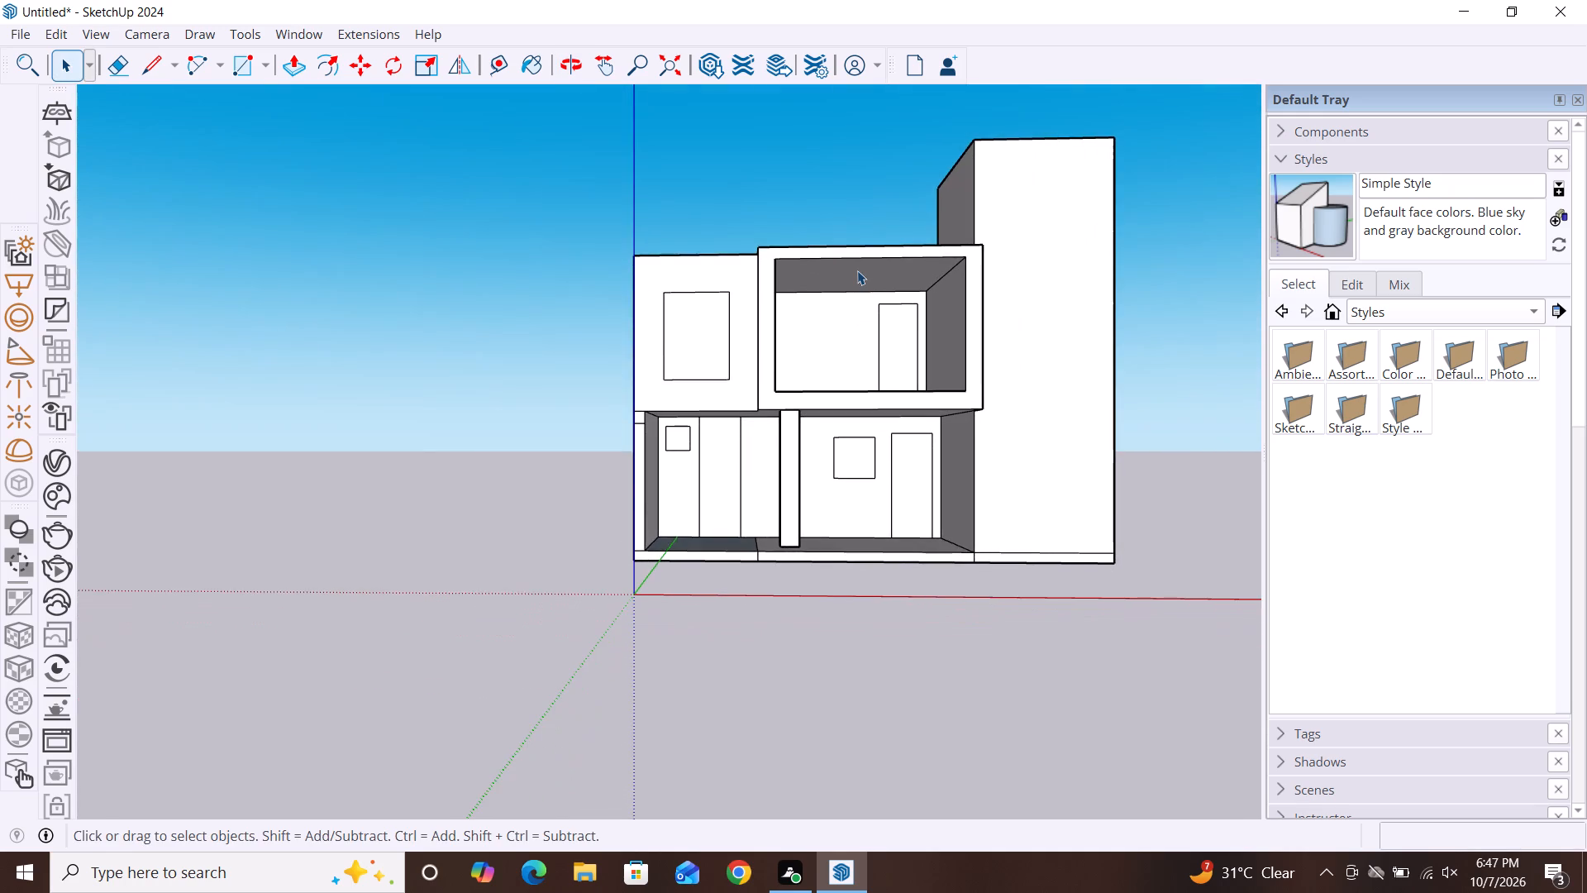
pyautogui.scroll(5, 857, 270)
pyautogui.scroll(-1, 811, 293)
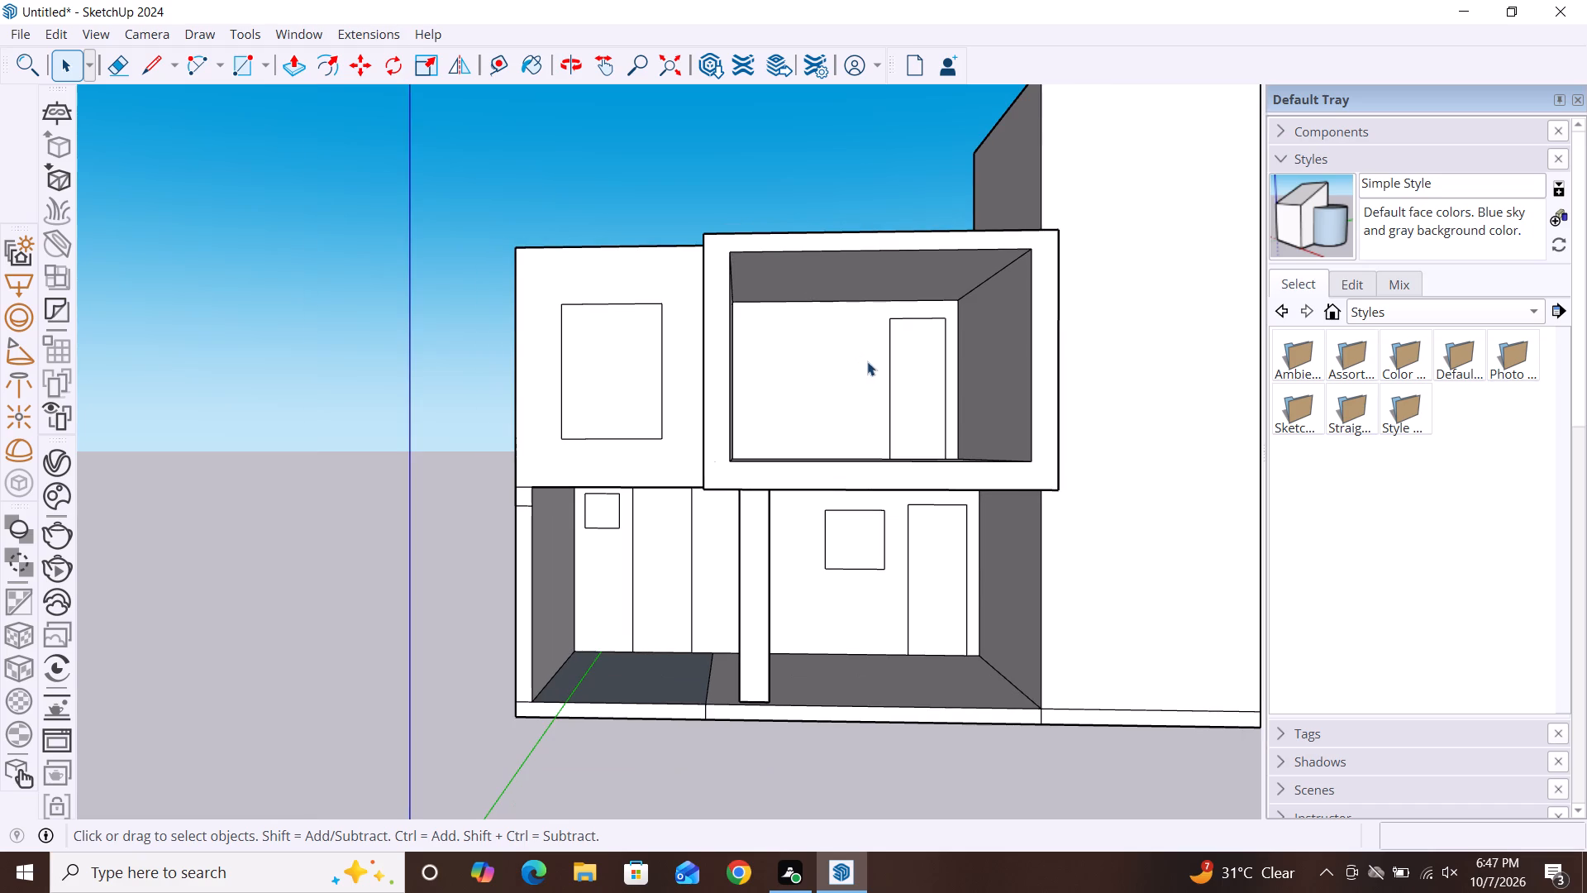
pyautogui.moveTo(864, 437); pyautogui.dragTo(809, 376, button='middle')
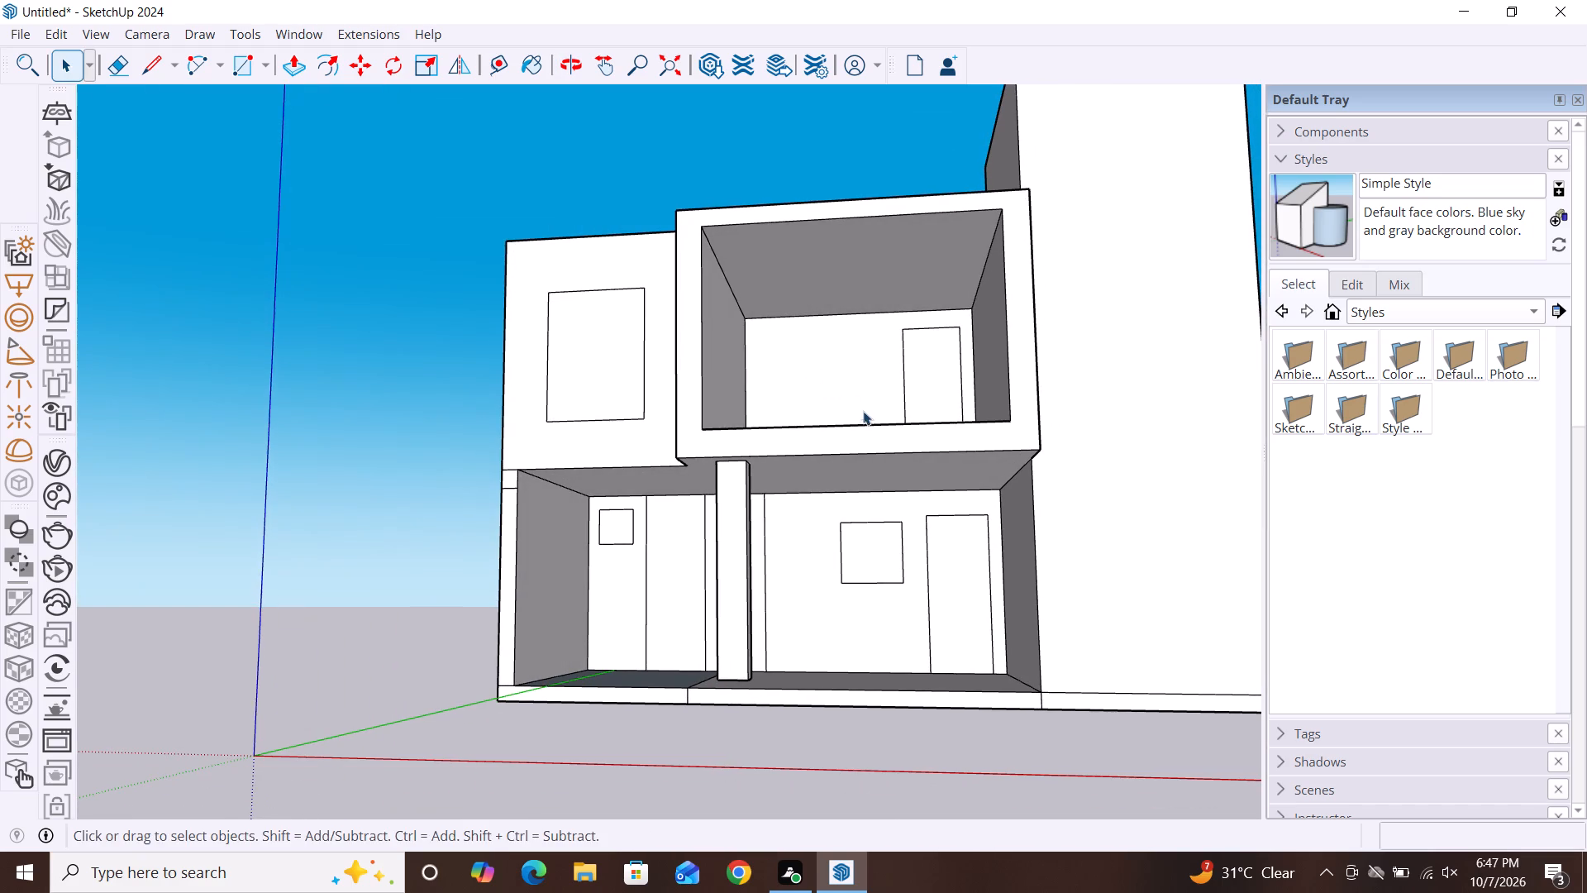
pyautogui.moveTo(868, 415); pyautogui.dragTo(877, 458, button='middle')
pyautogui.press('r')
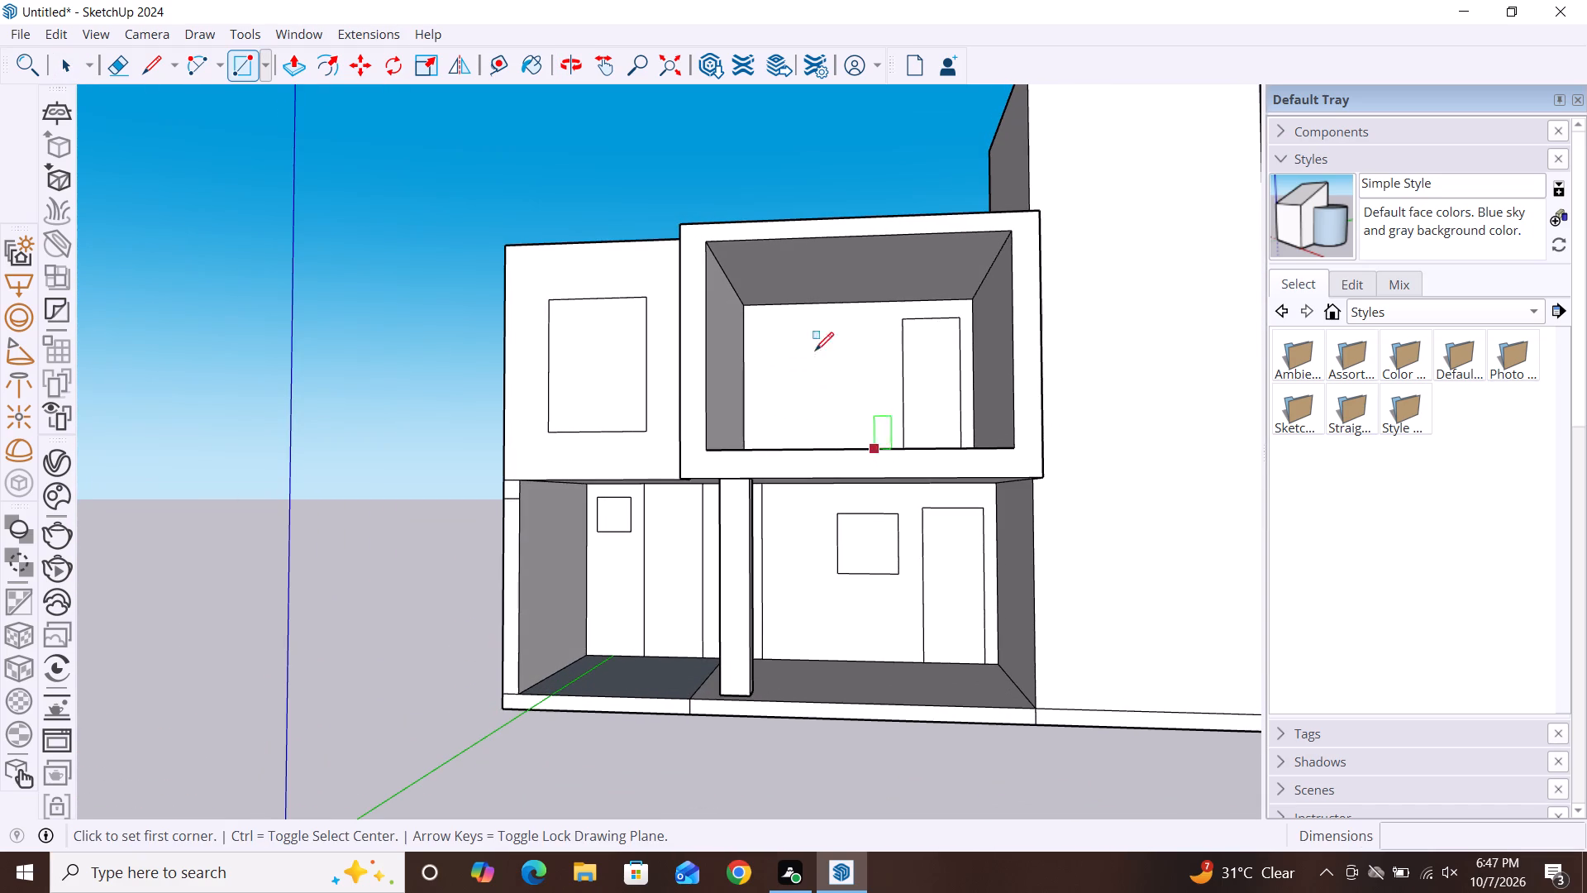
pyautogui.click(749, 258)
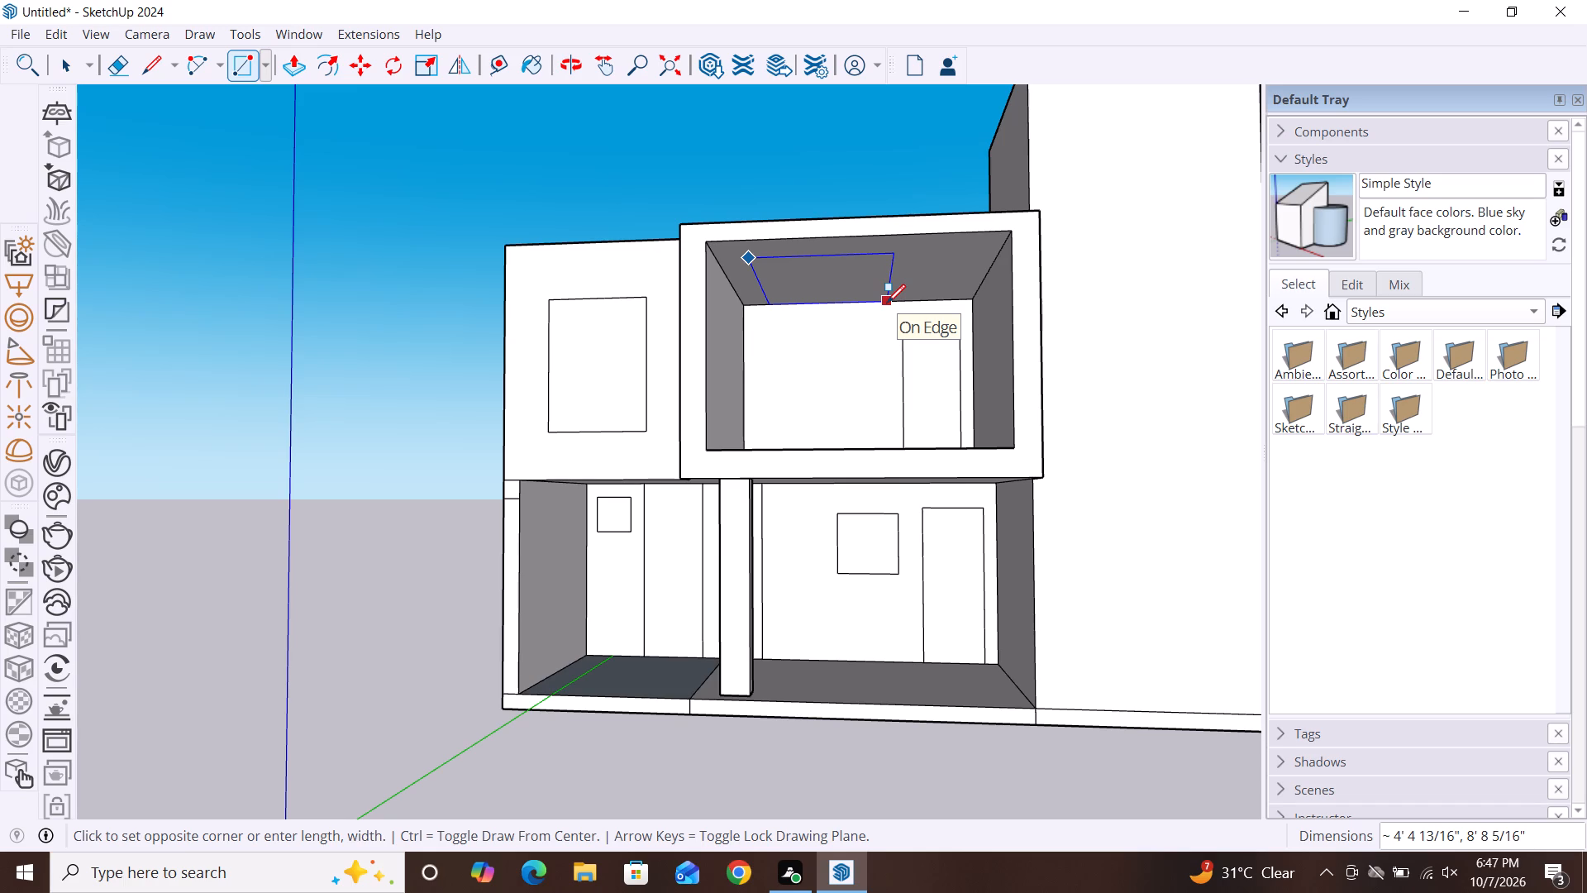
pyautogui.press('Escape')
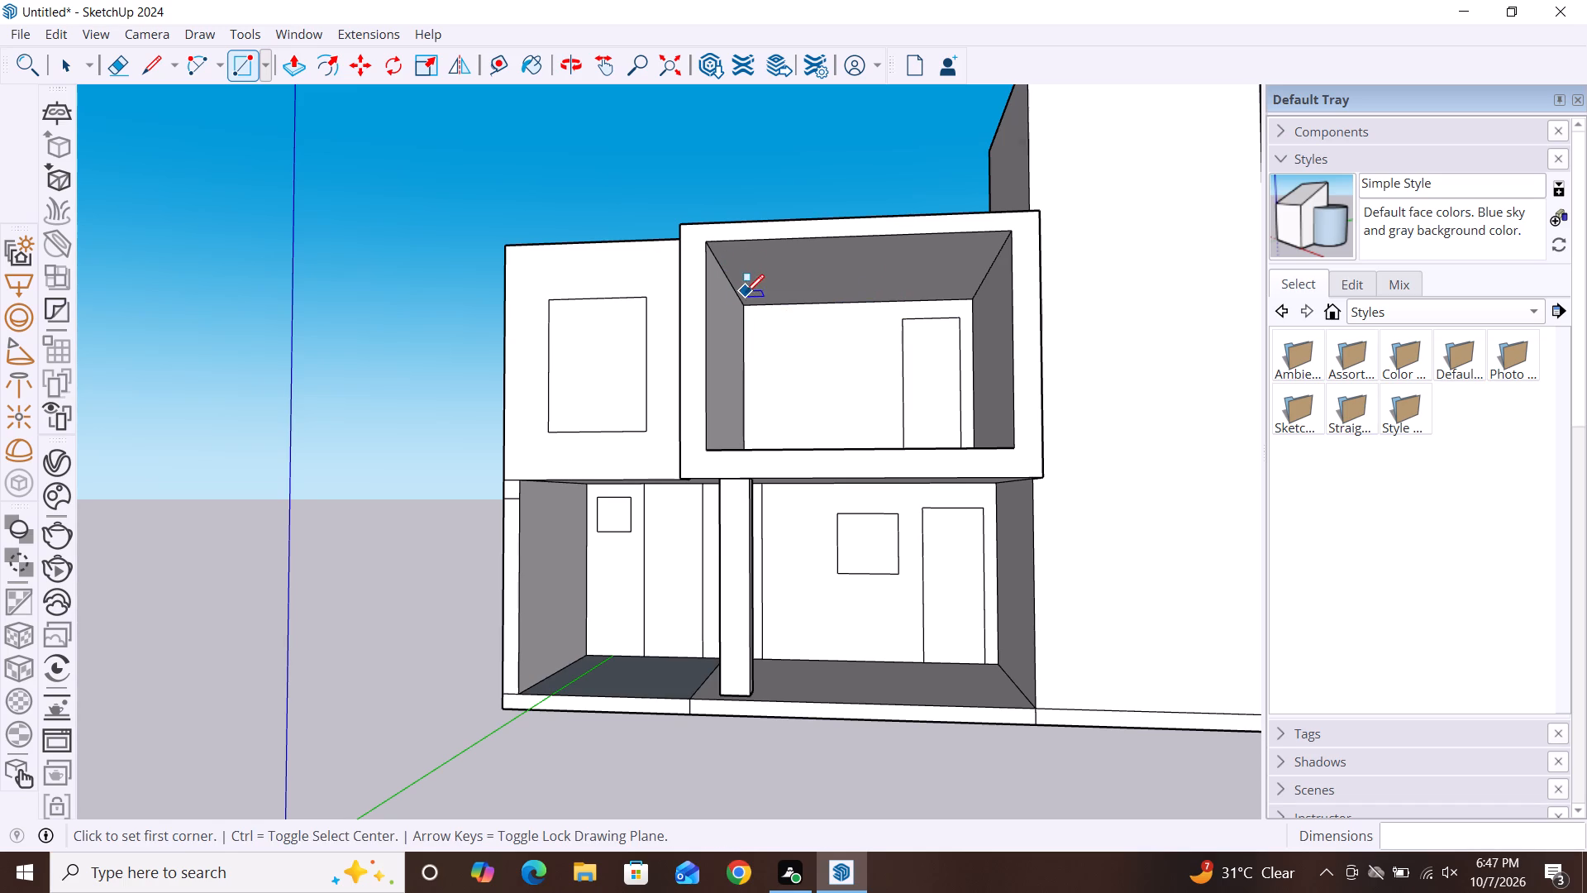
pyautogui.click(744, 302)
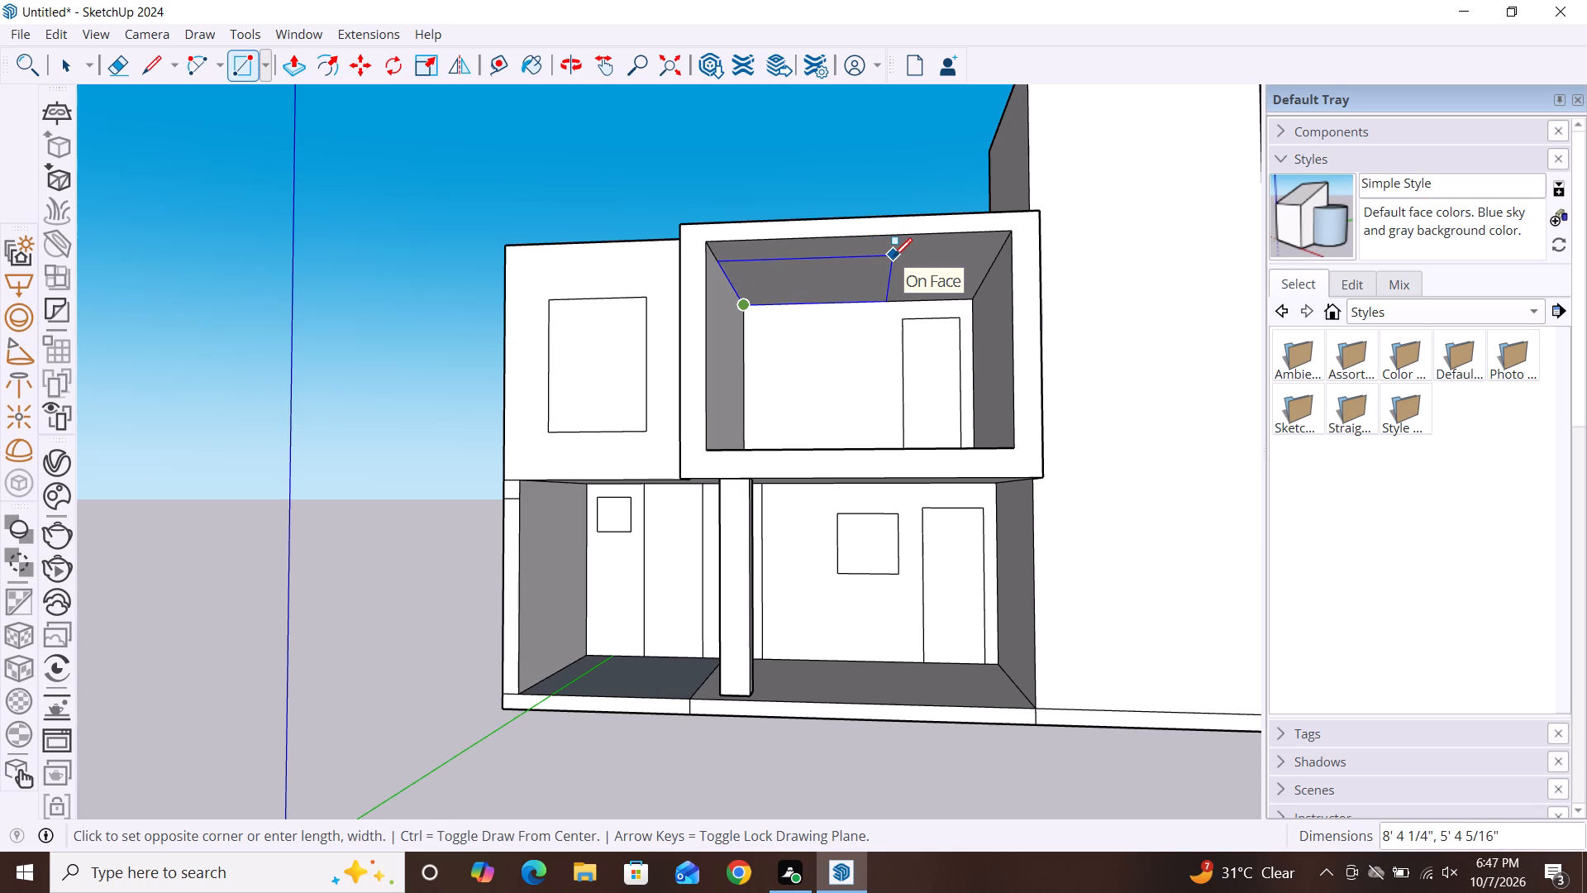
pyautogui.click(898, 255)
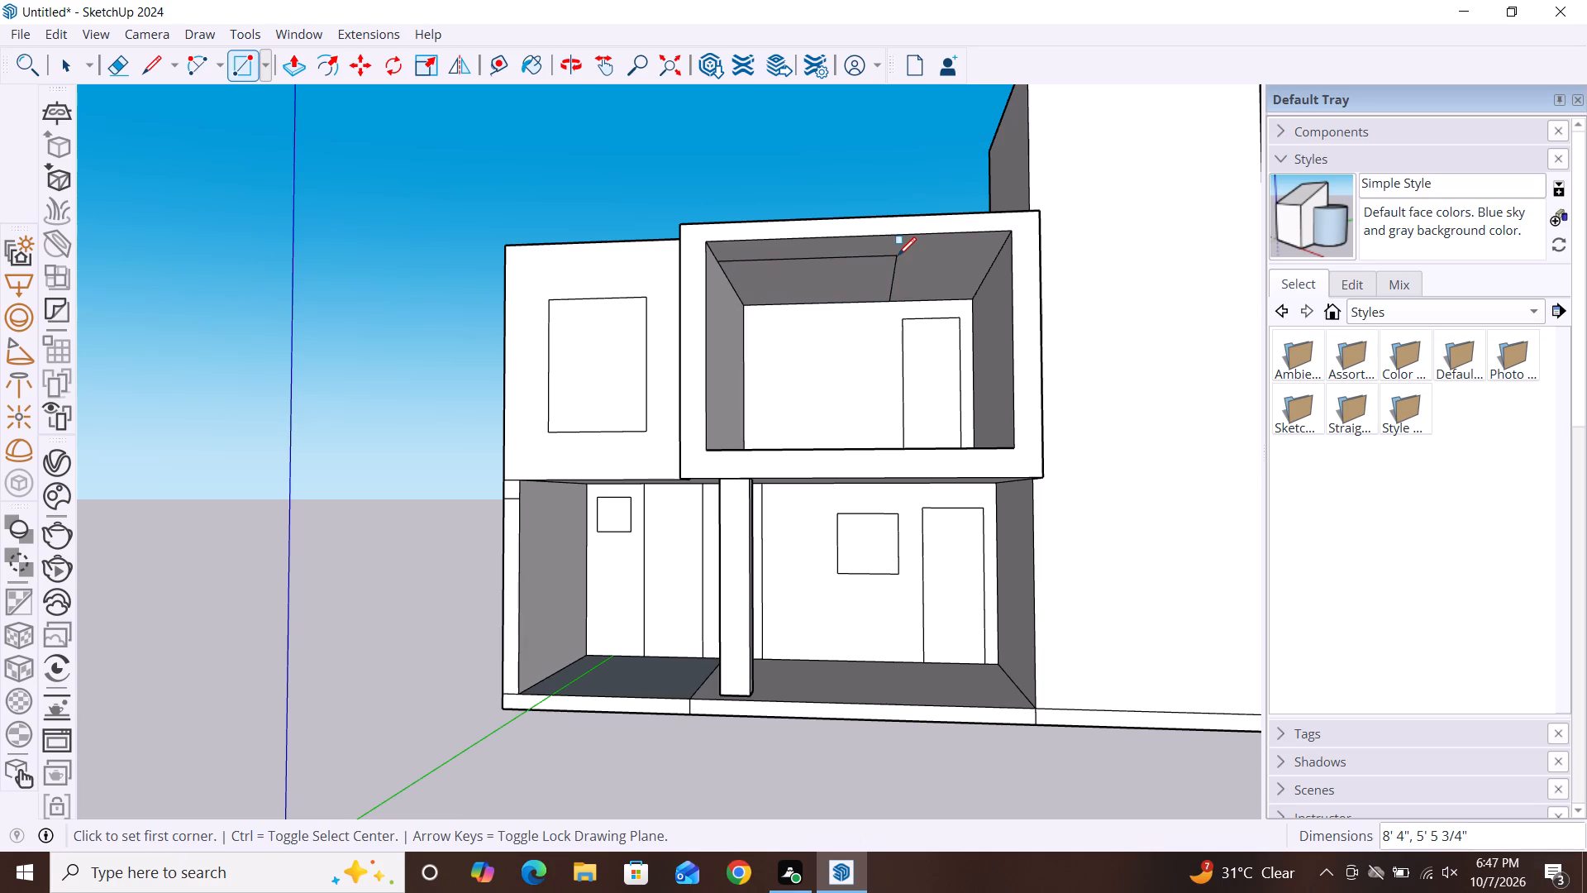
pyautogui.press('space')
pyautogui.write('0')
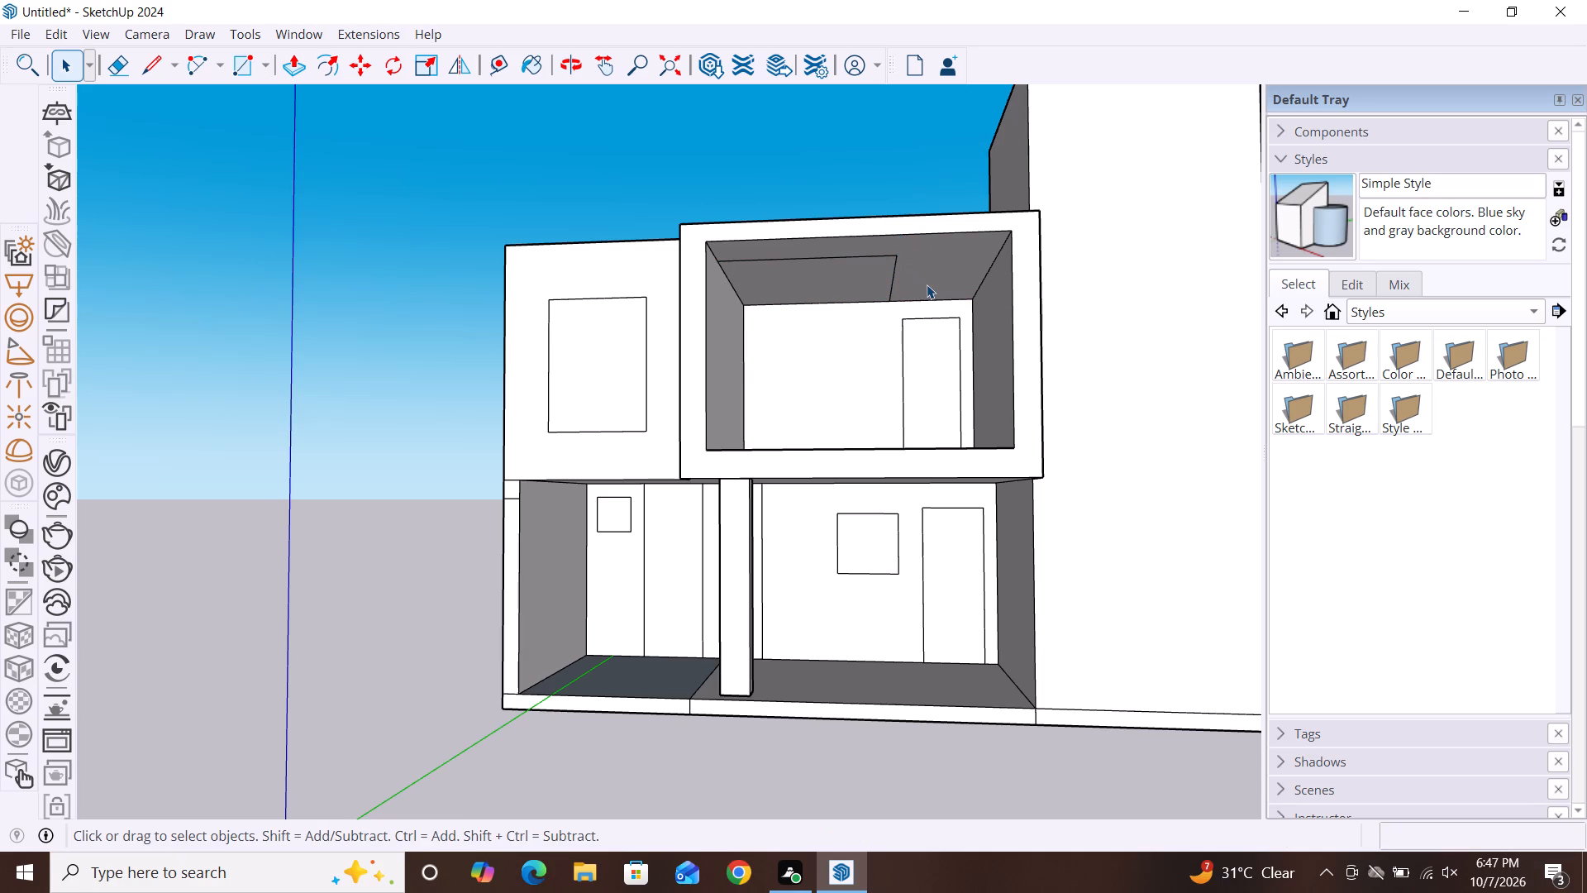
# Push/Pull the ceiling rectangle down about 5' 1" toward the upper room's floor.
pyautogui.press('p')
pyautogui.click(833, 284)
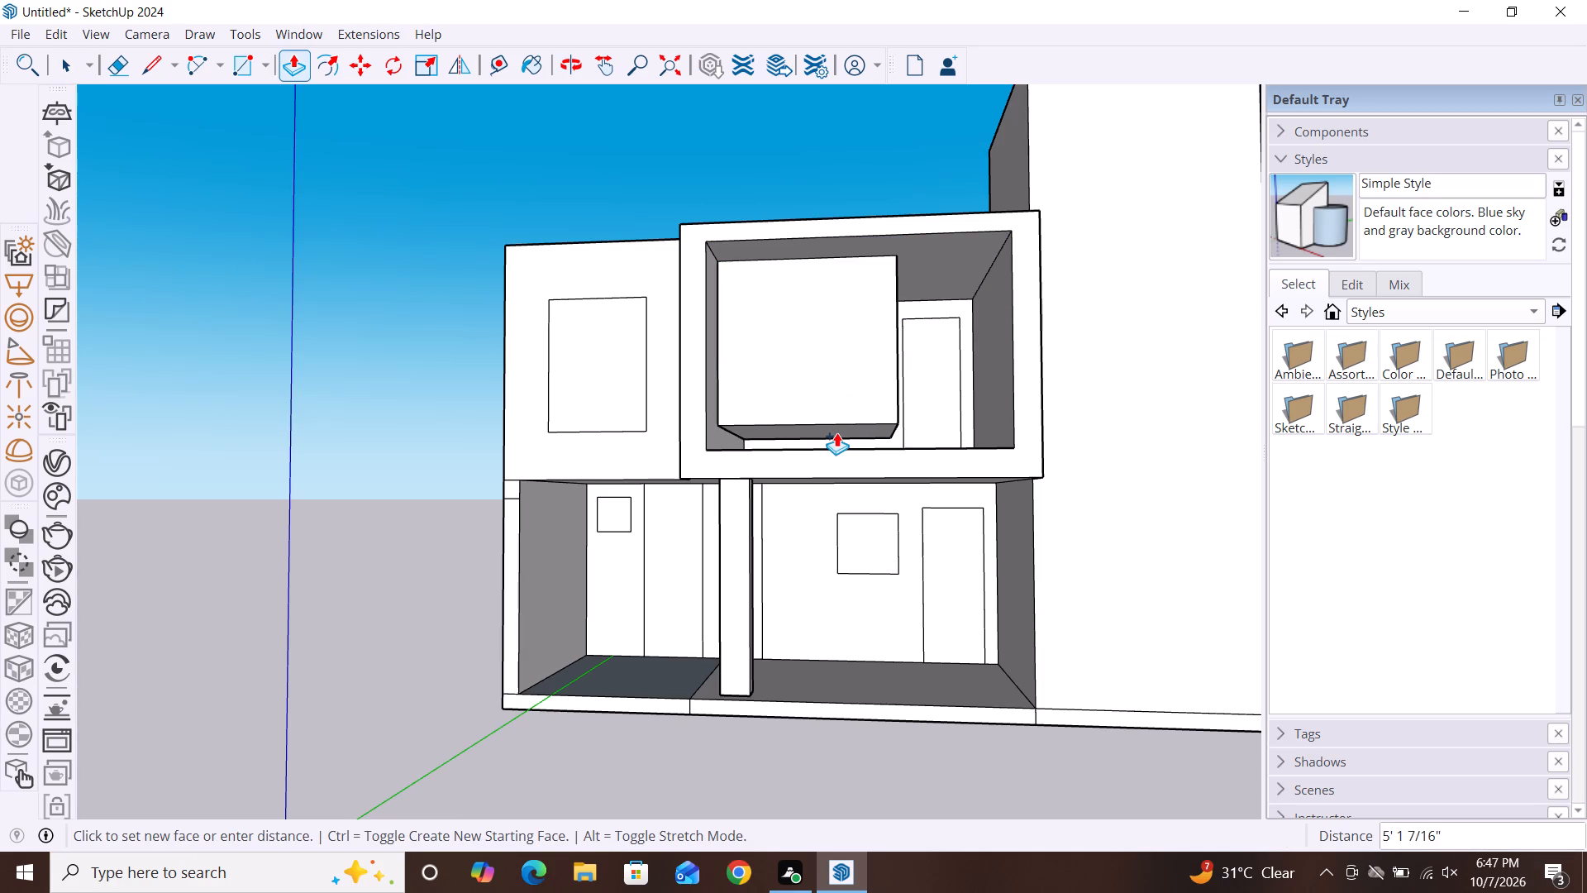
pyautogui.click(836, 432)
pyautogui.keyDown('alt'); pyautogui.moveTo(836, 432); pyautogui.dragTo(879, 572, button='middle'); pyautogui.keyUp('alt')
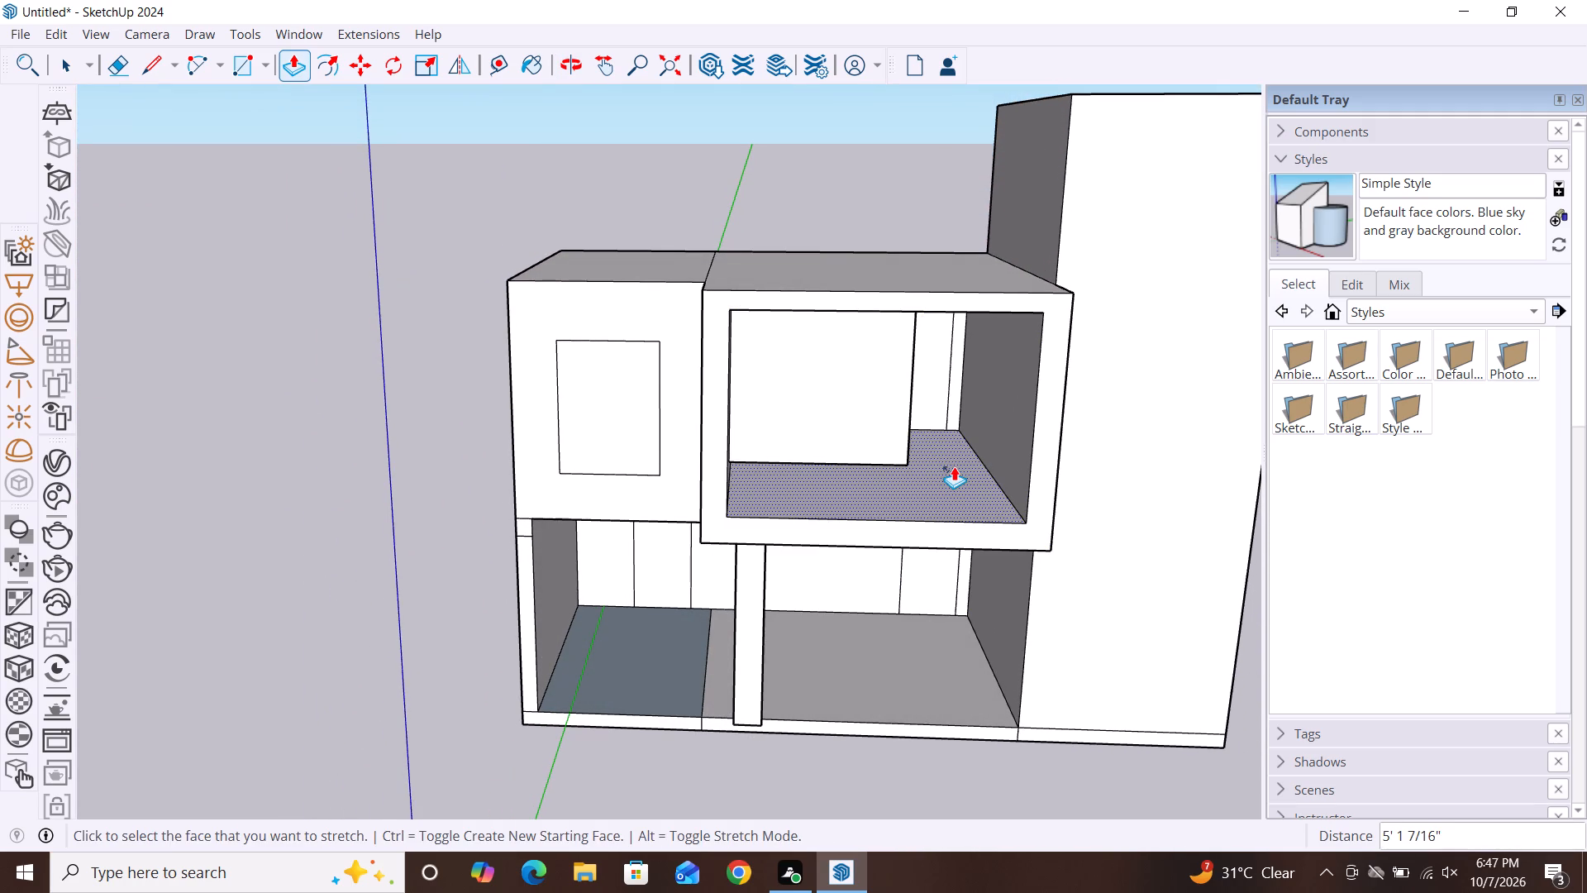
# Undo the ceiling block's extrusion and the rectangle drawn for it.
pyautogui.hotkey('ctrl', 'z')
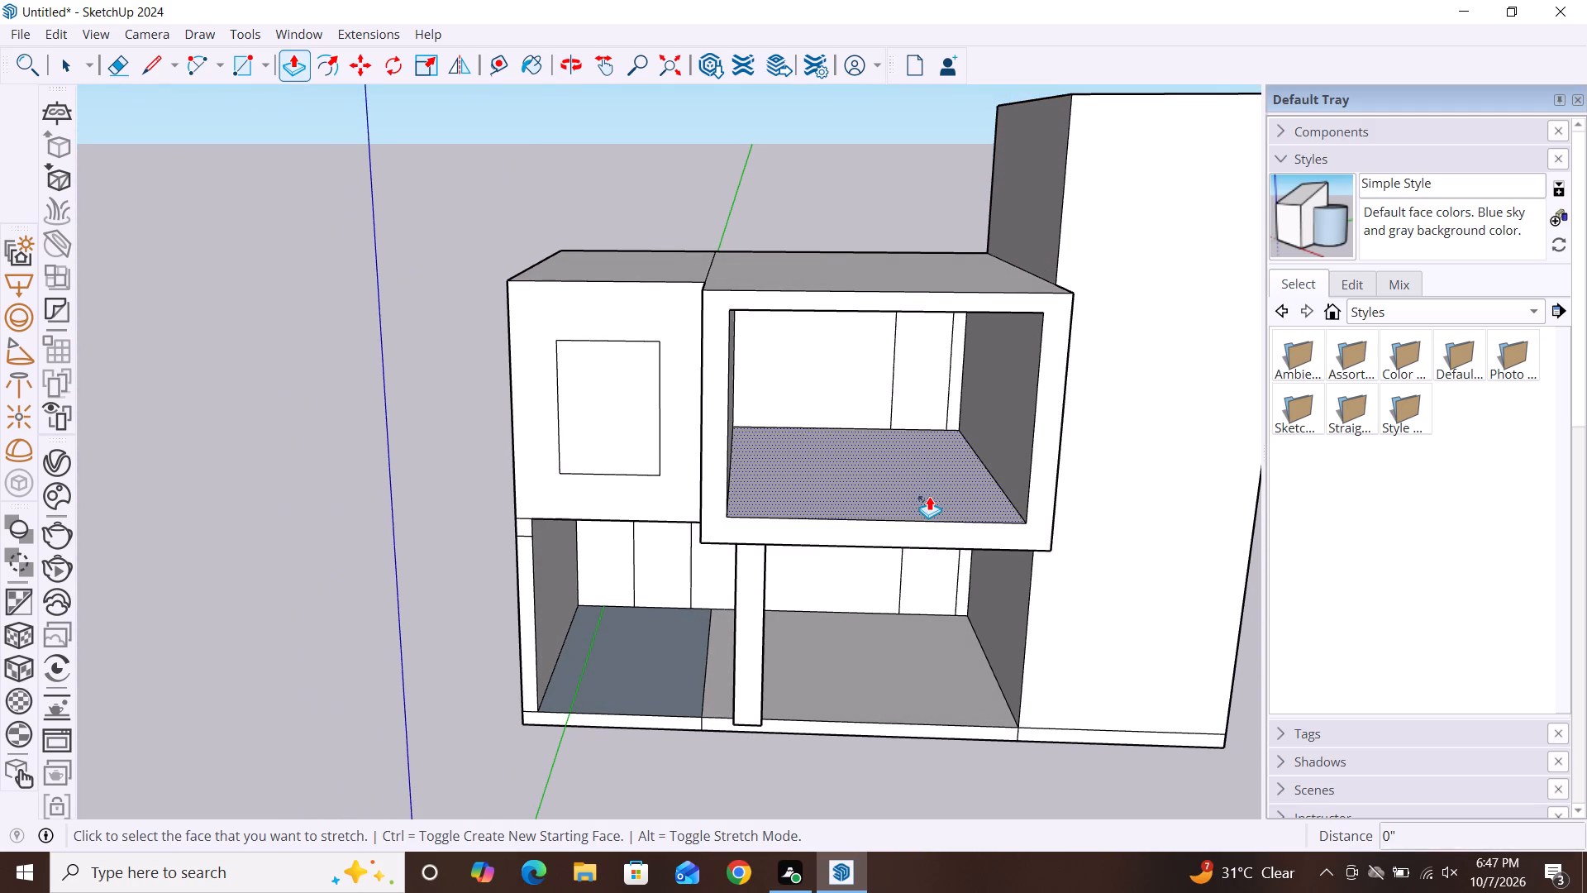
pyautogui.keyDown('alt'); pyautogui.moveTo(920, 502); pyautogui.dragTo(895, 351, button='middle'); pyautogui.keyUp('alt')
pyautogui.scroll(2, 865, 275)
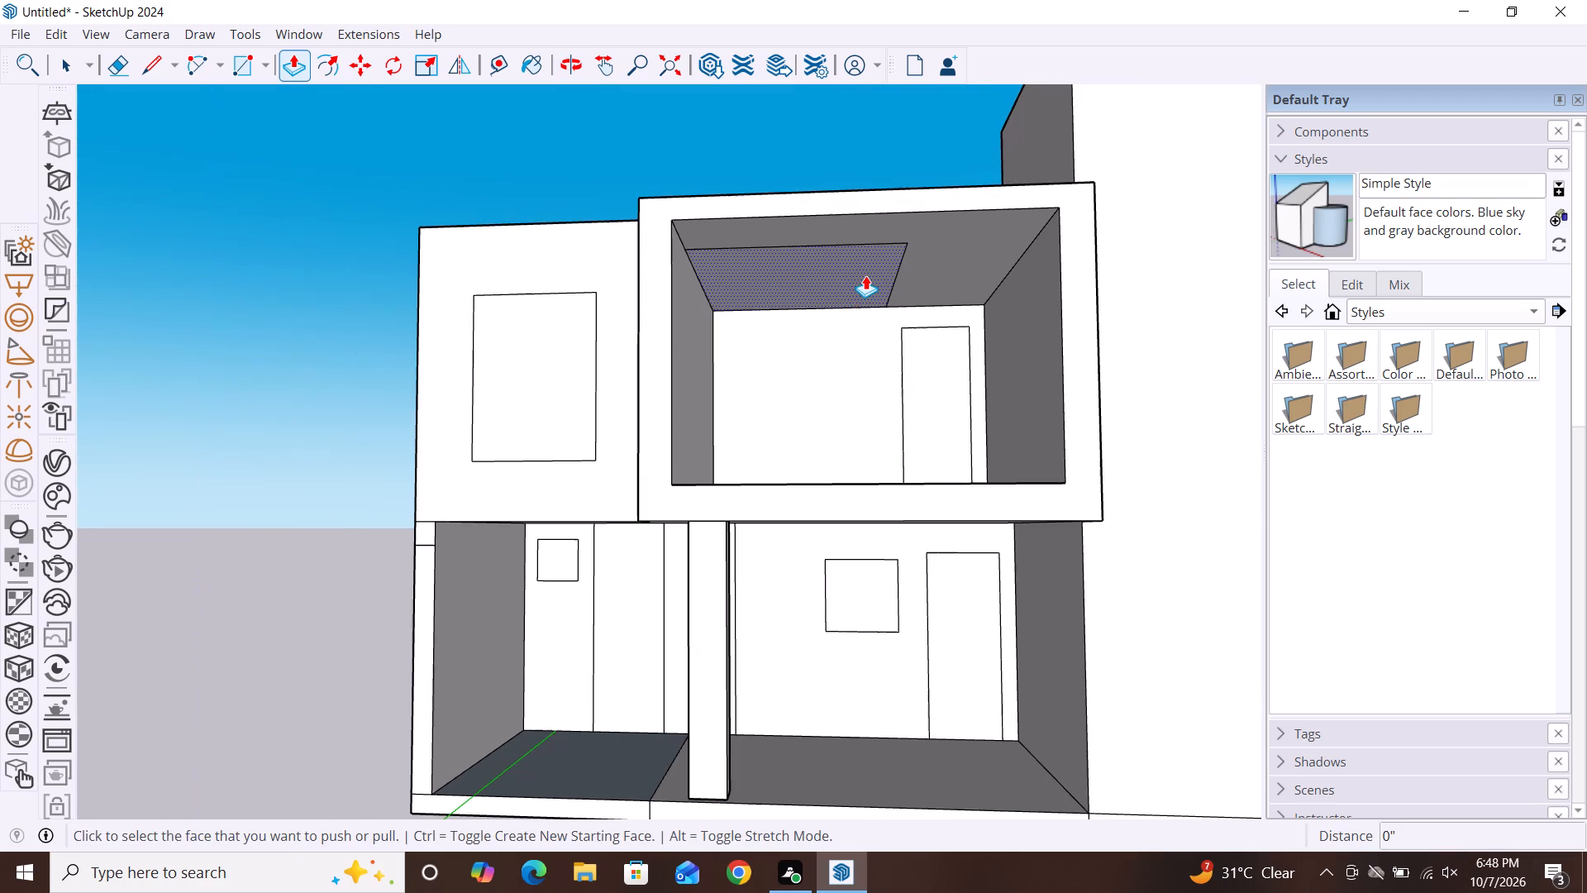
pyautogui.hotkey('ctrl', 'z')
# Draw a rectangle of about 8' 3" by 5' 1" on the upper room's ceiling from the back corner farthest from the door.
pyautogui.press('r')
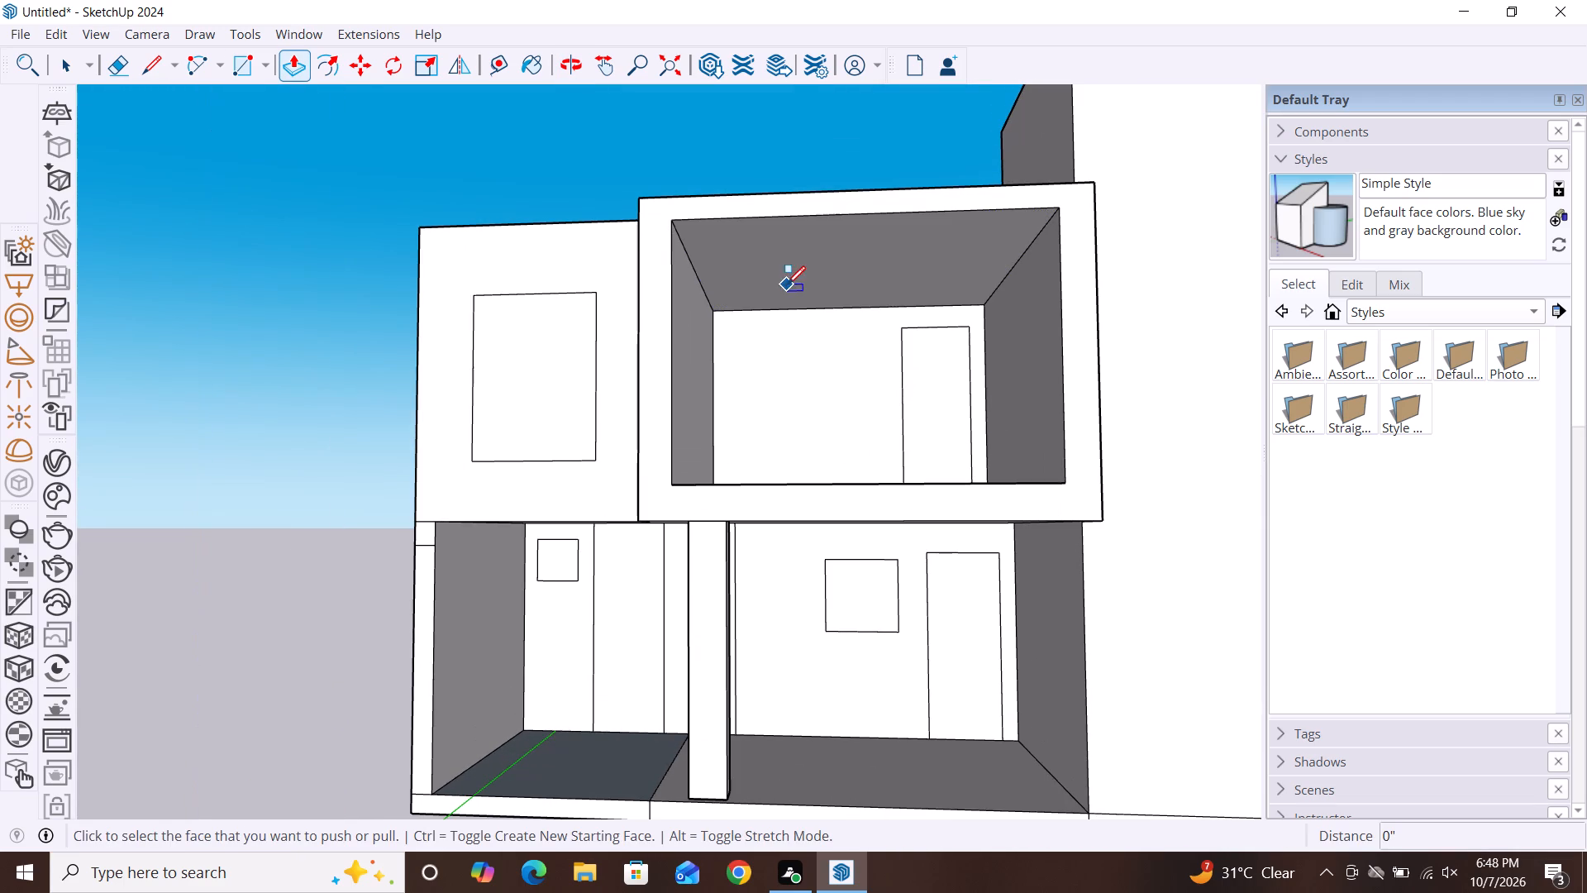
pyautogui.click(719, 313)
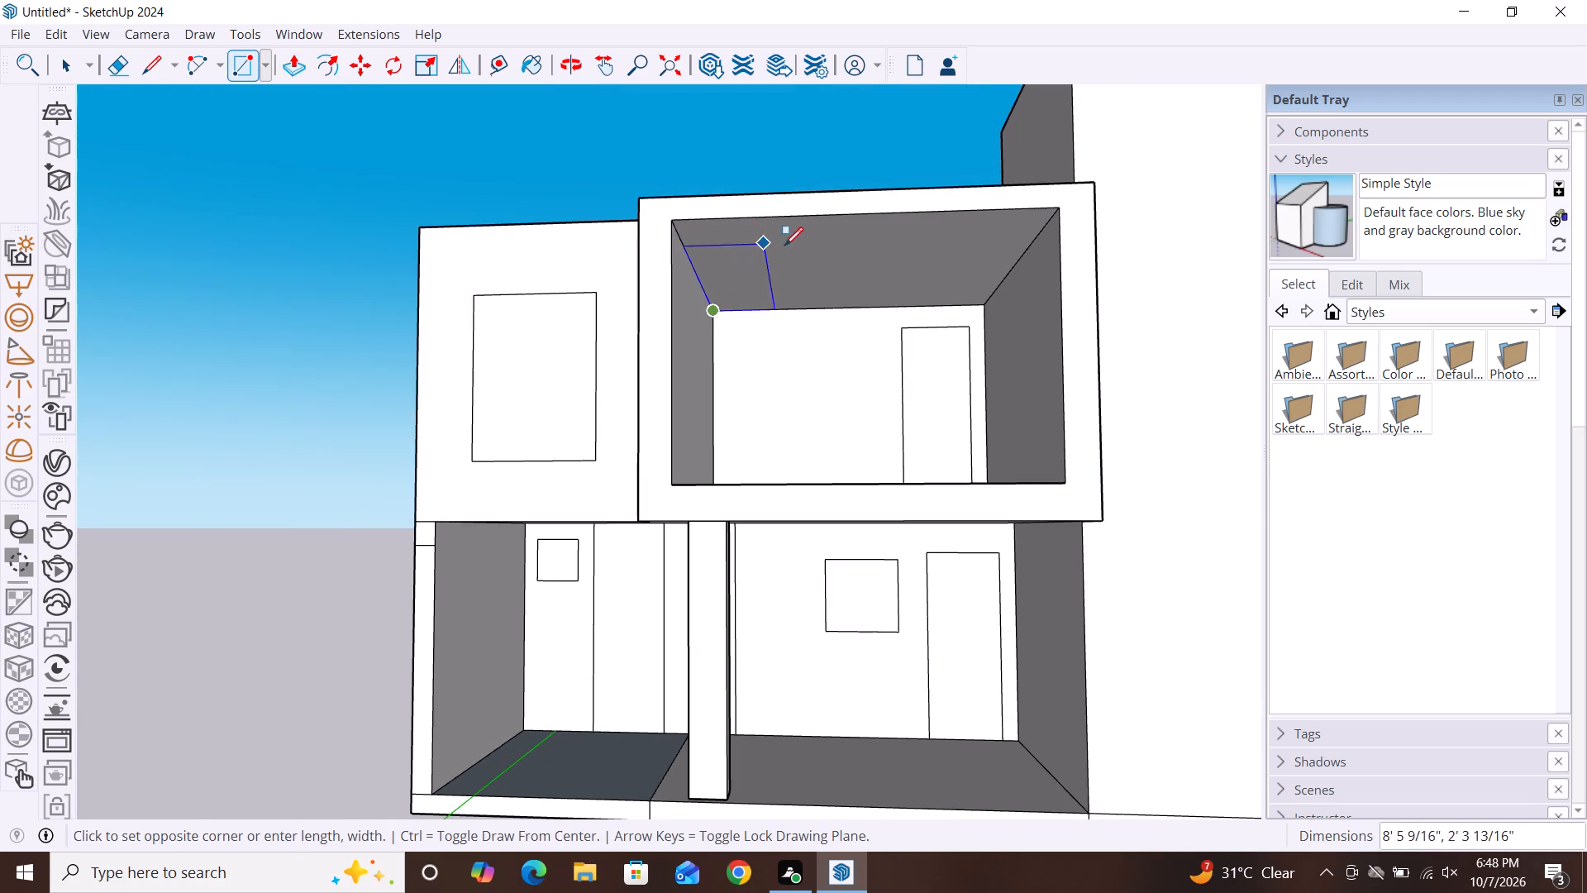
pyautogui.doubleClick(894, 244)
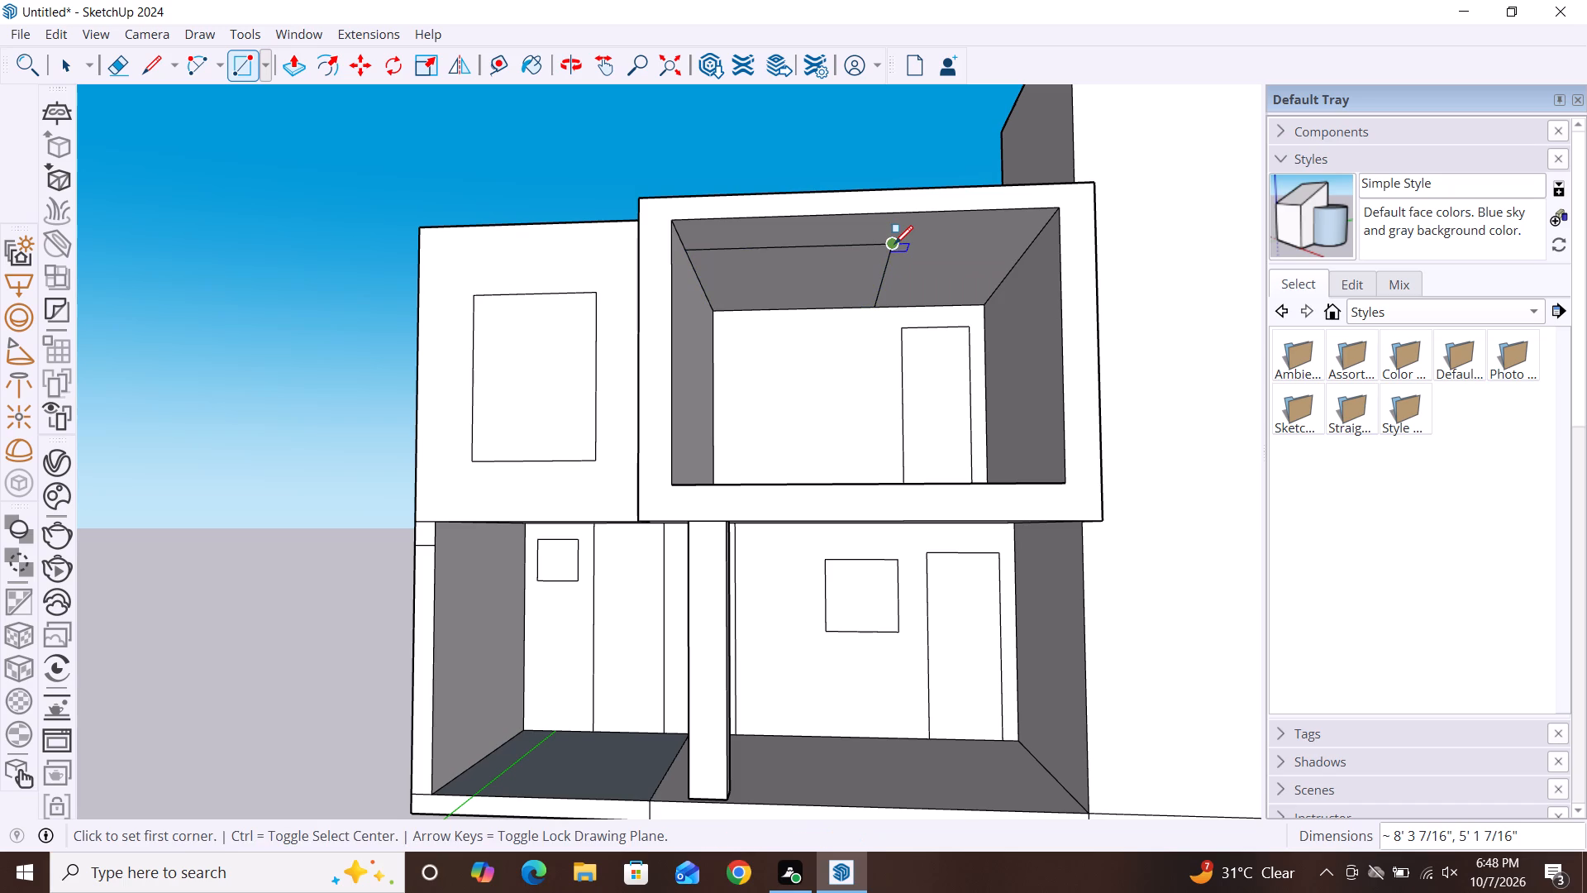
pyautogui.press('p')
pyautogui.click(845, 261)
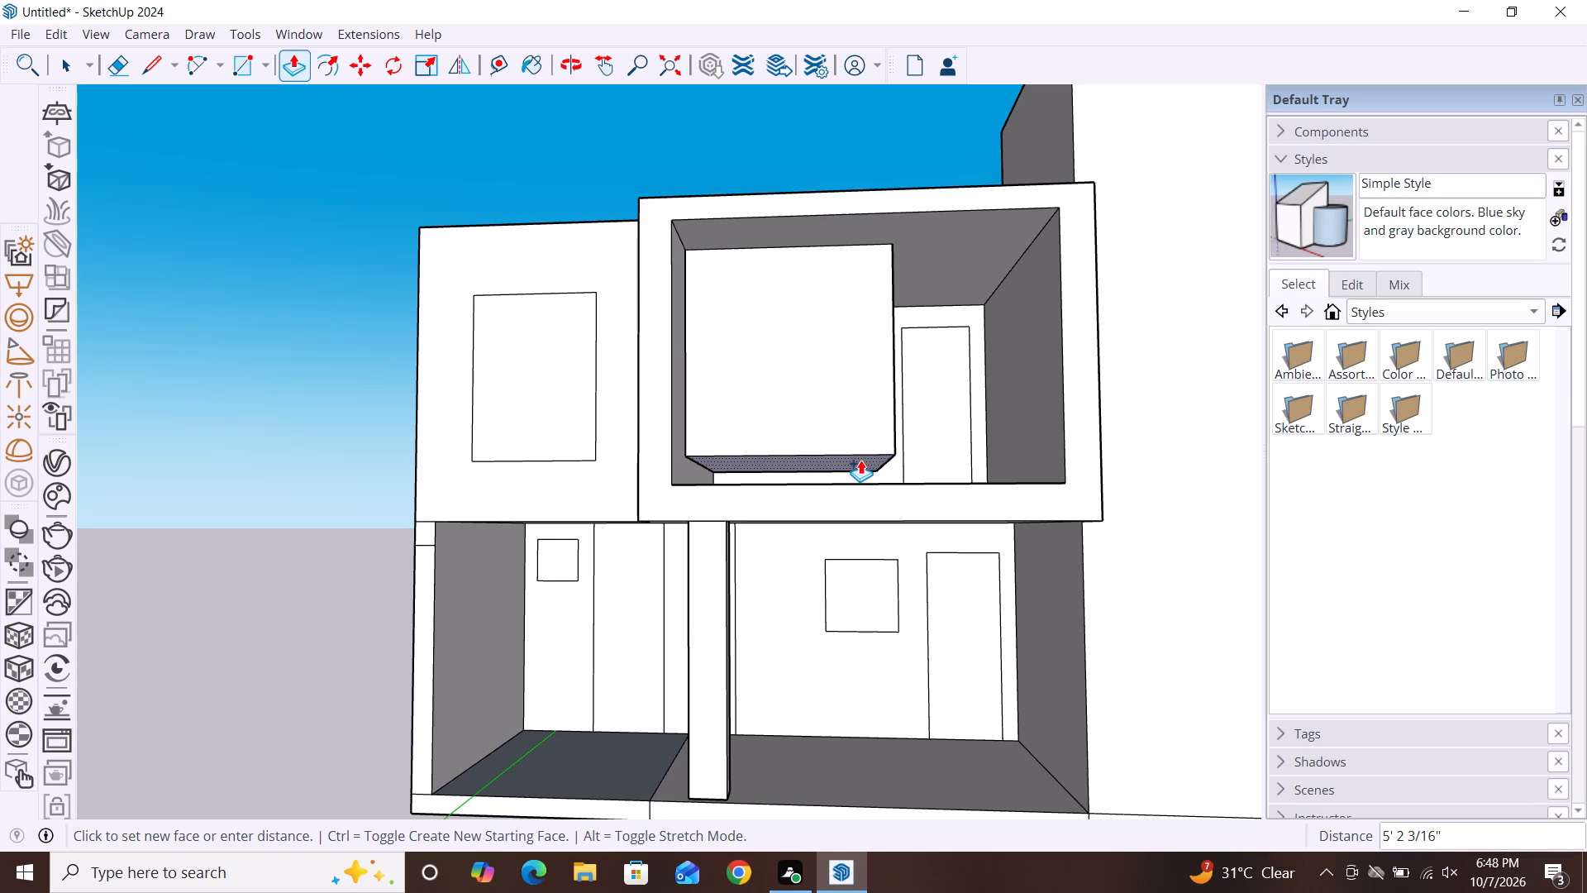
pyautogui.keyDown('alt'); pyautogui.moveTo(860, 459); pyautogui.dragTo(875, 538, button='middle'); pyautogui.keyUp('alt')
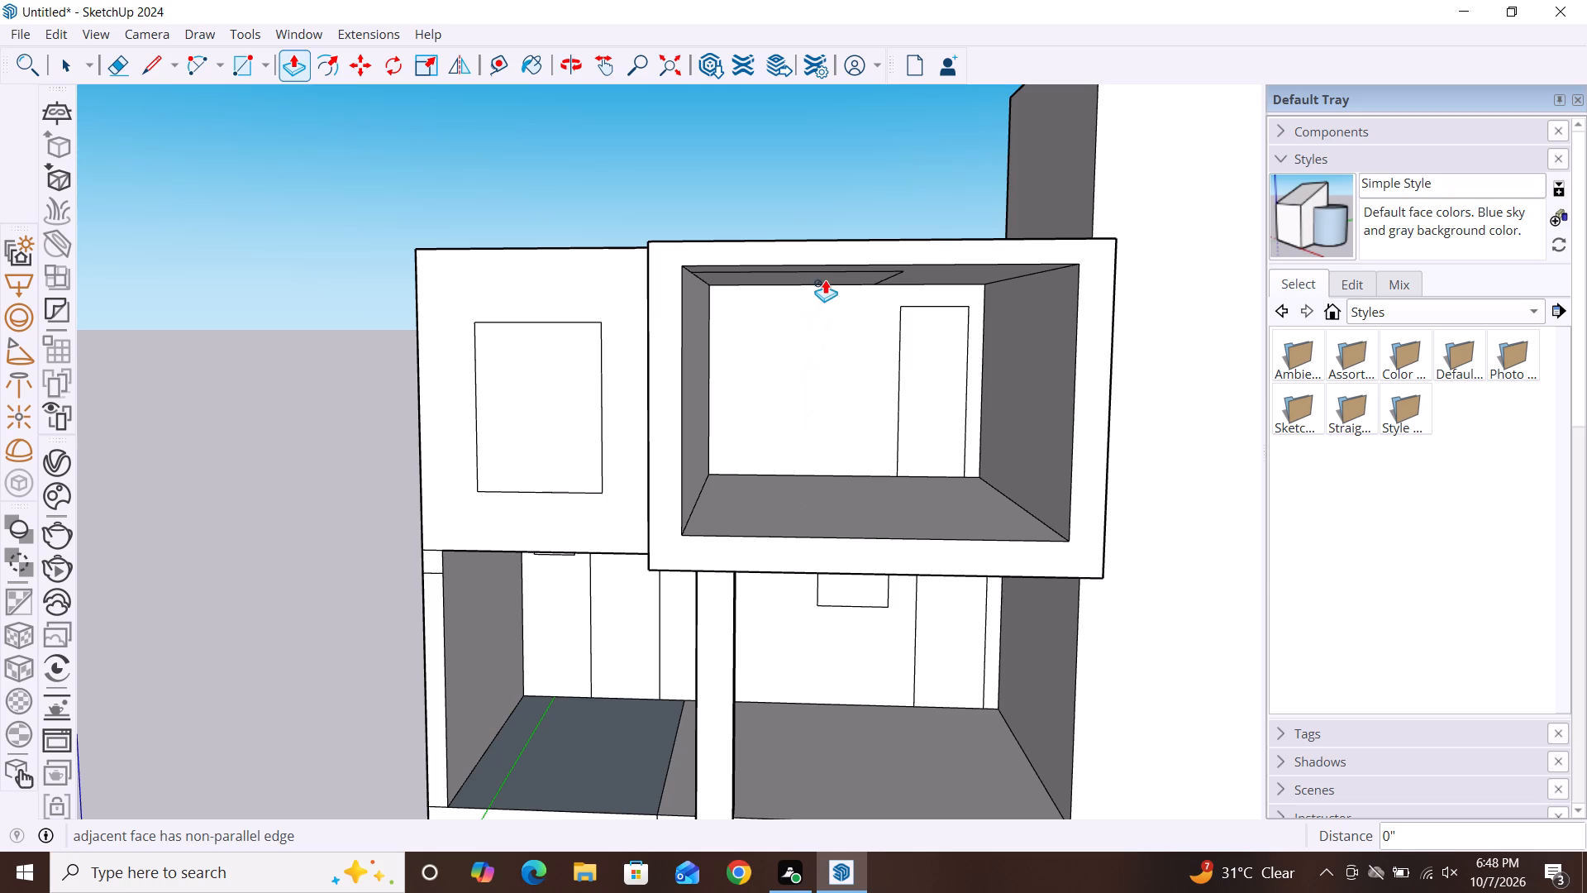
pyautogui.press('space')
# Push/Pull the ceiling rectangle down about 6' 1 1/2" to the upper room's floor.
pyautogui.press('p')
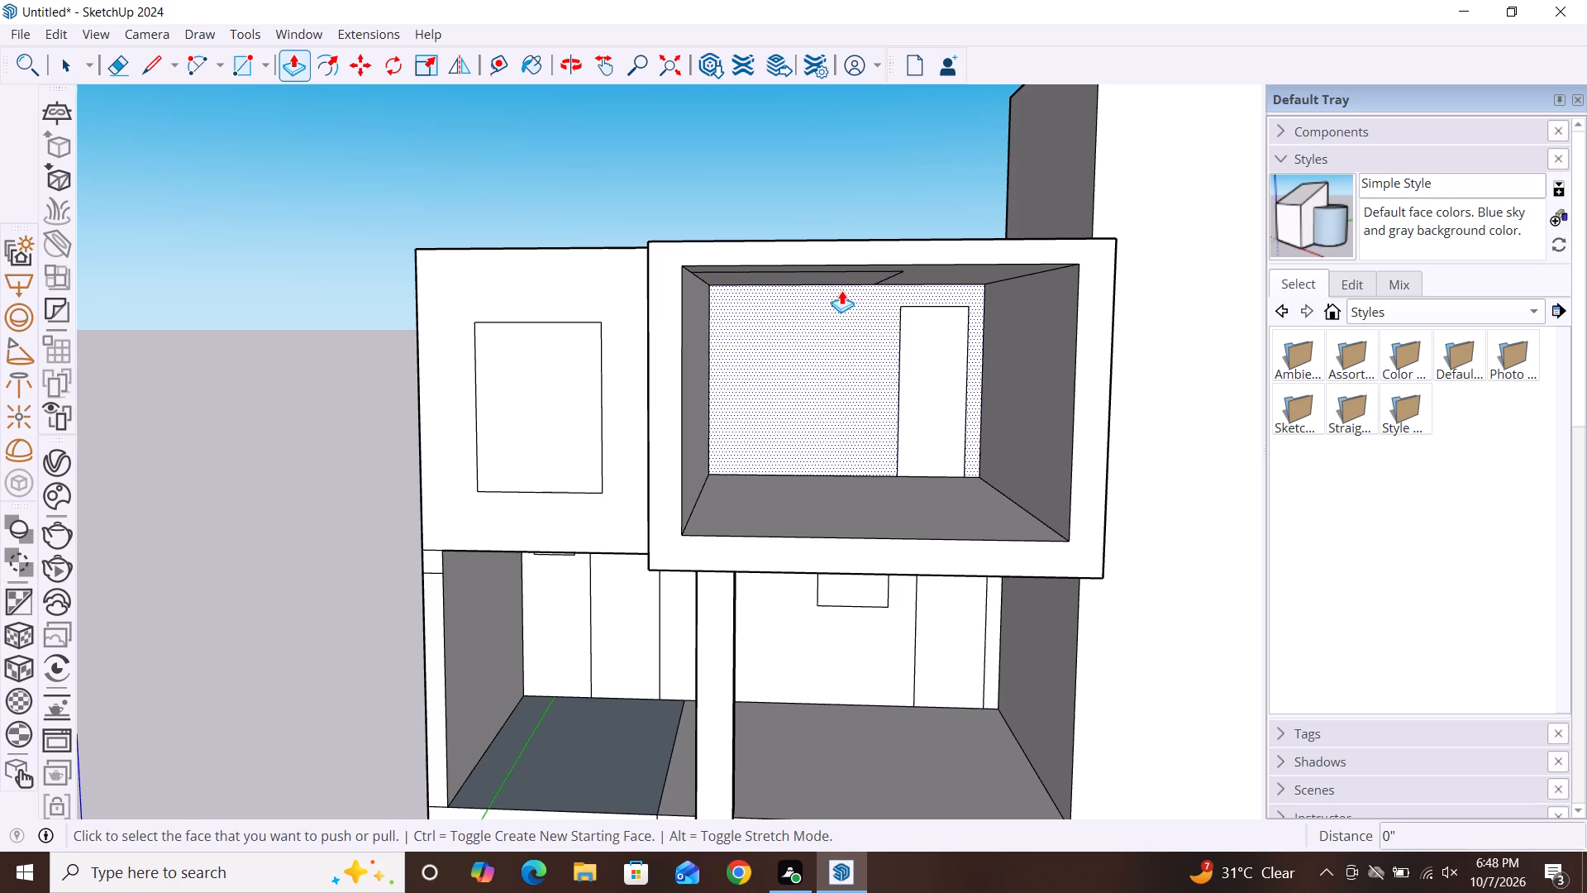
pyautogui.click(842, 276)
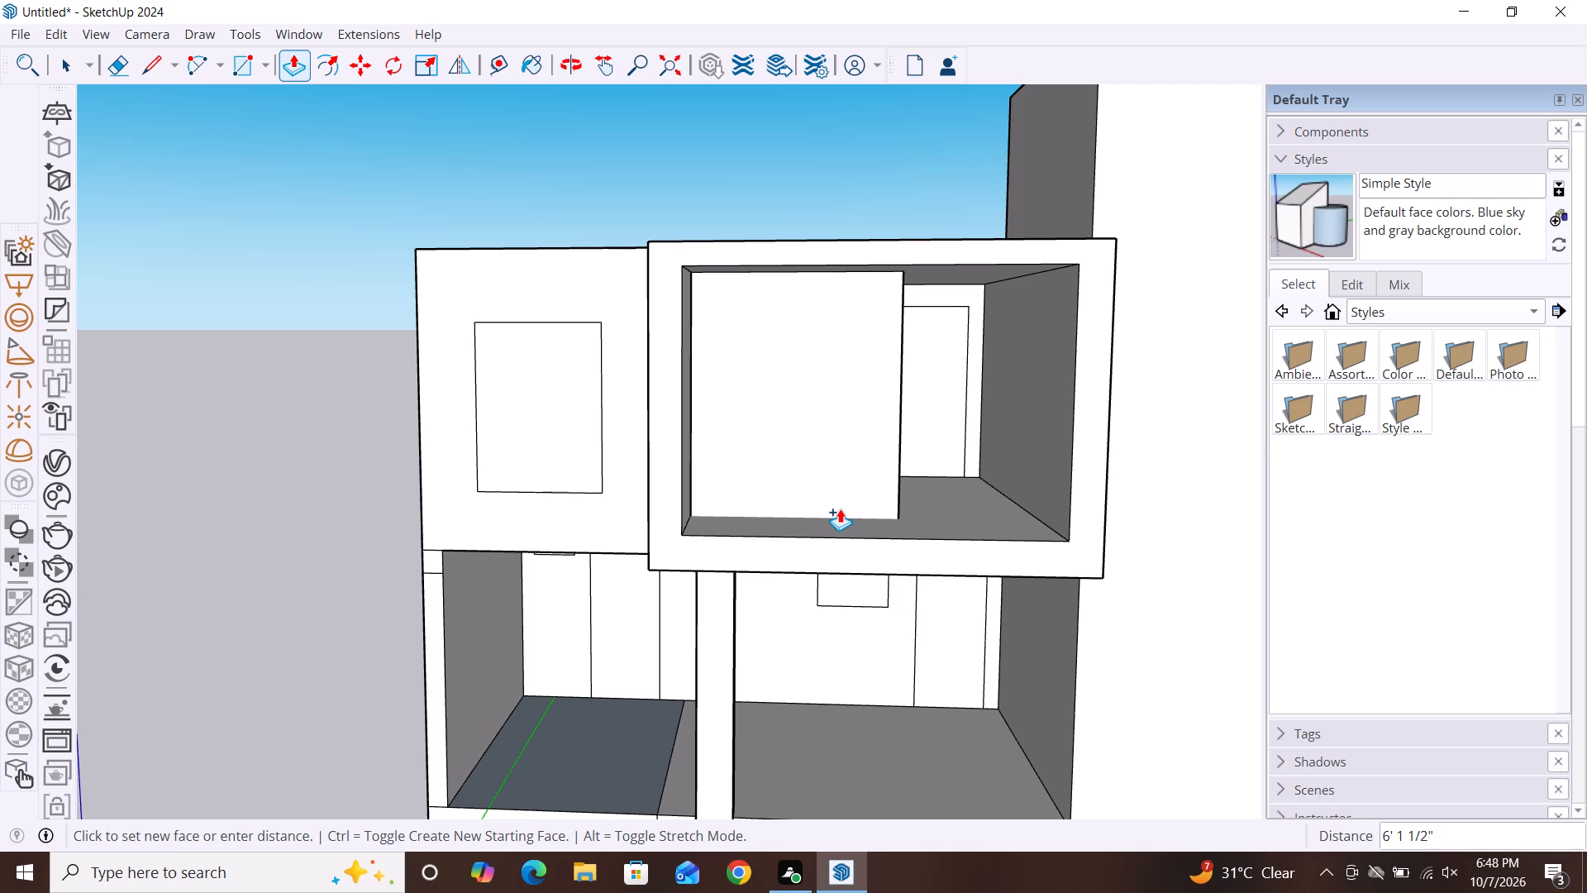
pyautogui.doubleClick(840, 509)
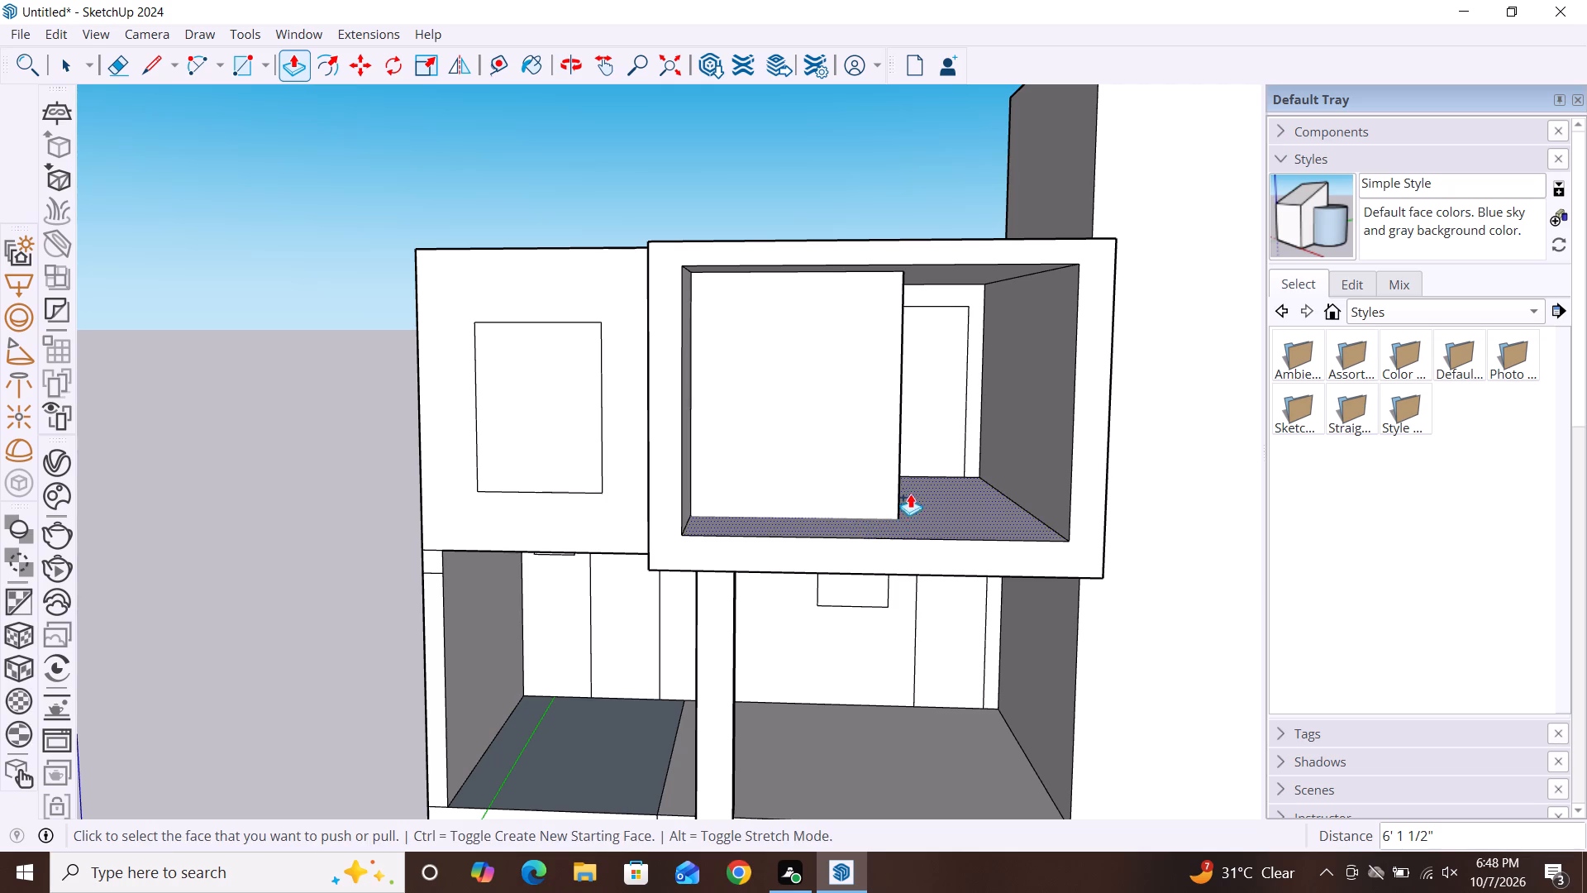
pyautogui.press('space')
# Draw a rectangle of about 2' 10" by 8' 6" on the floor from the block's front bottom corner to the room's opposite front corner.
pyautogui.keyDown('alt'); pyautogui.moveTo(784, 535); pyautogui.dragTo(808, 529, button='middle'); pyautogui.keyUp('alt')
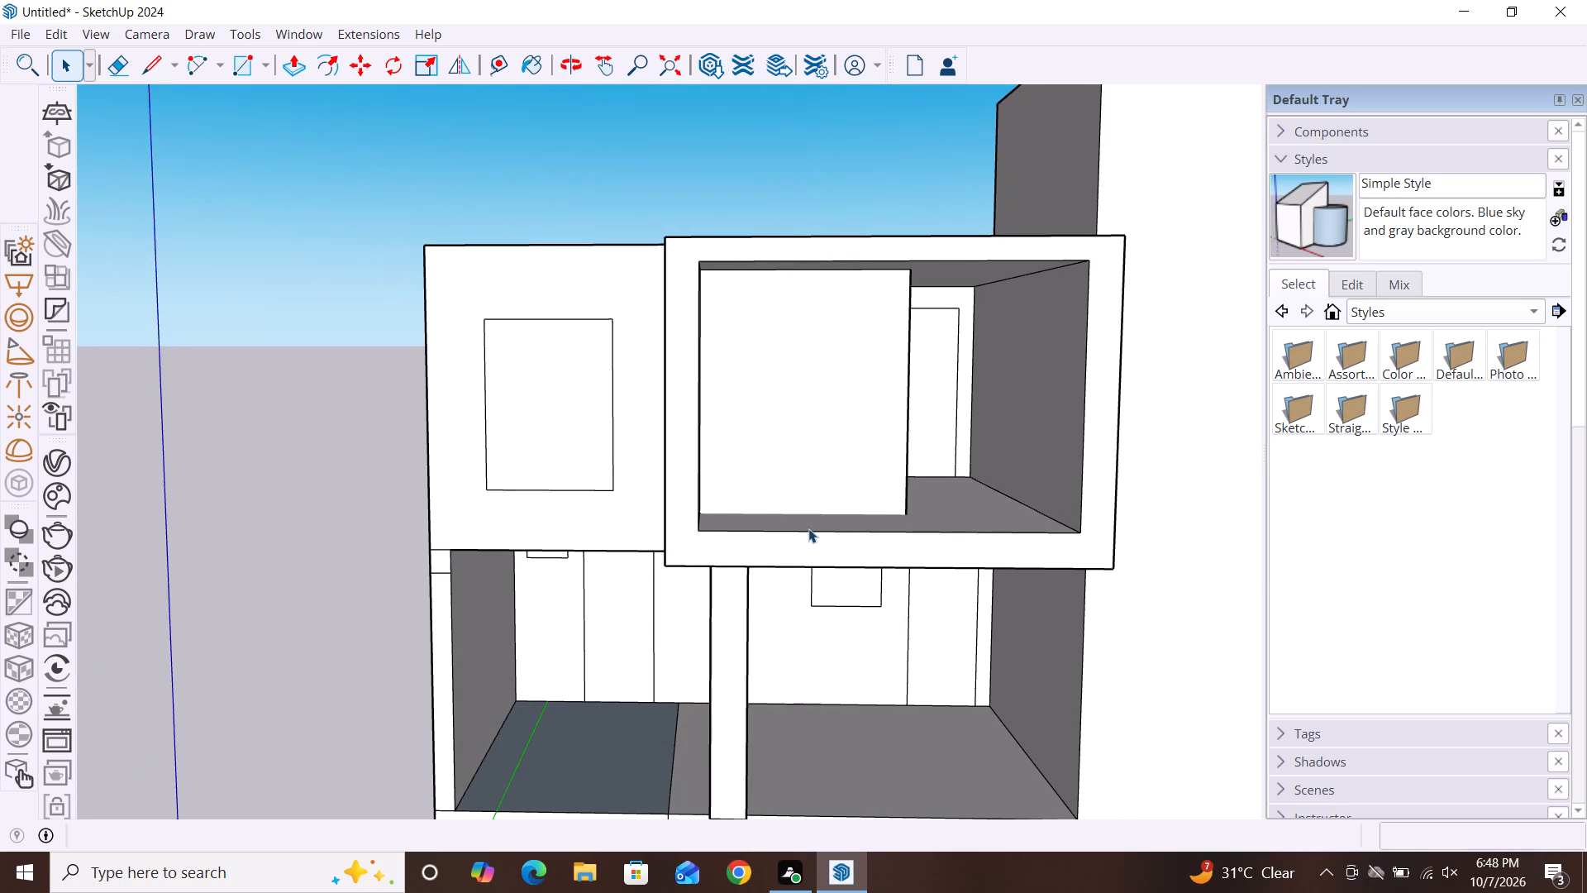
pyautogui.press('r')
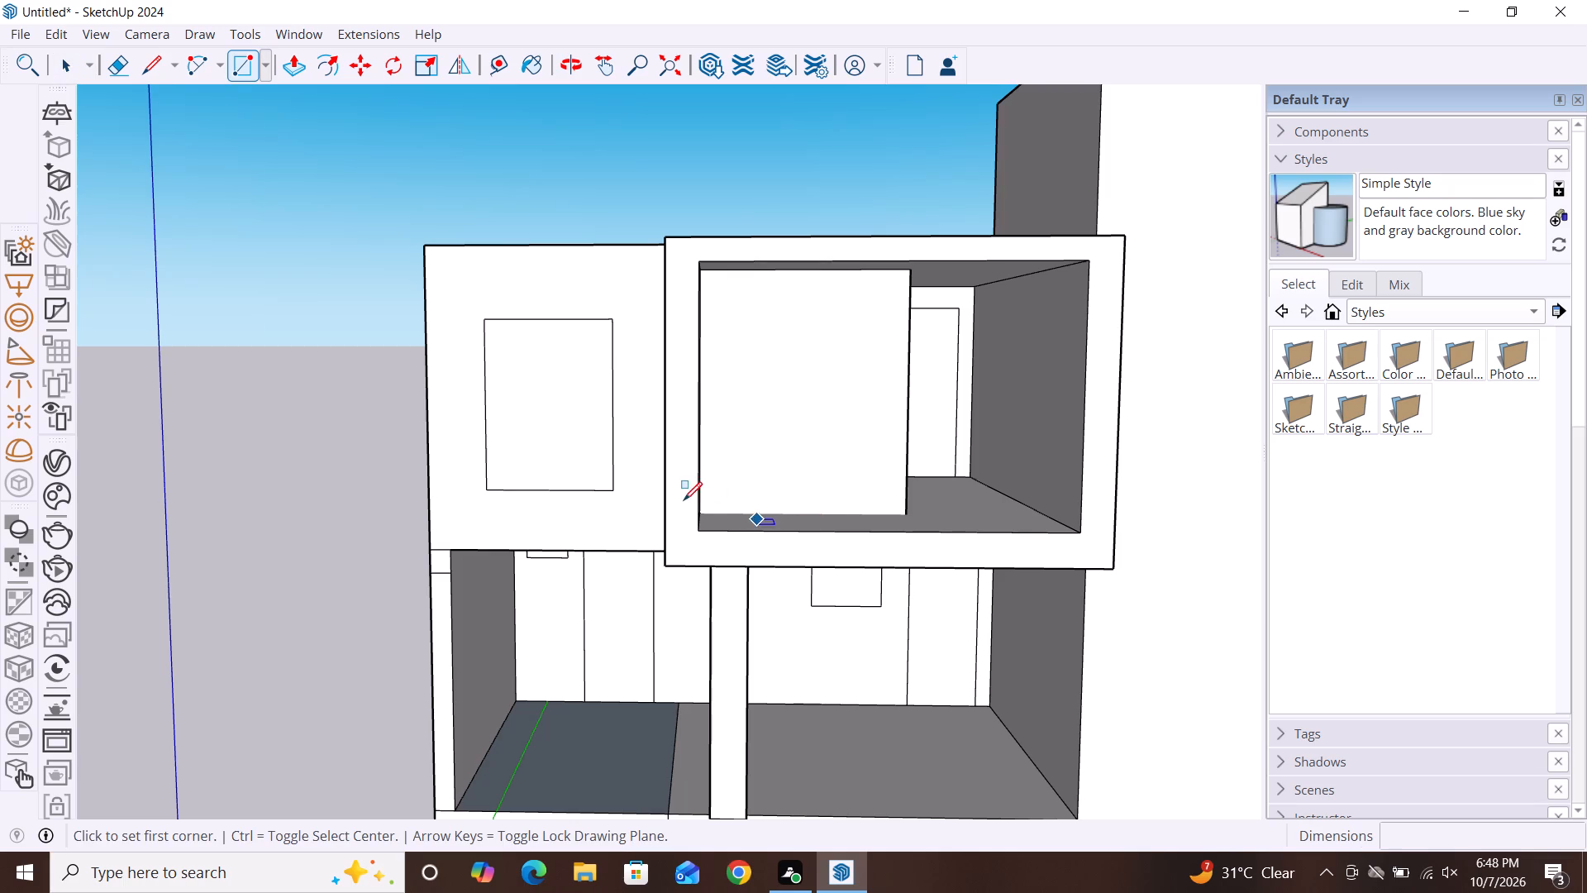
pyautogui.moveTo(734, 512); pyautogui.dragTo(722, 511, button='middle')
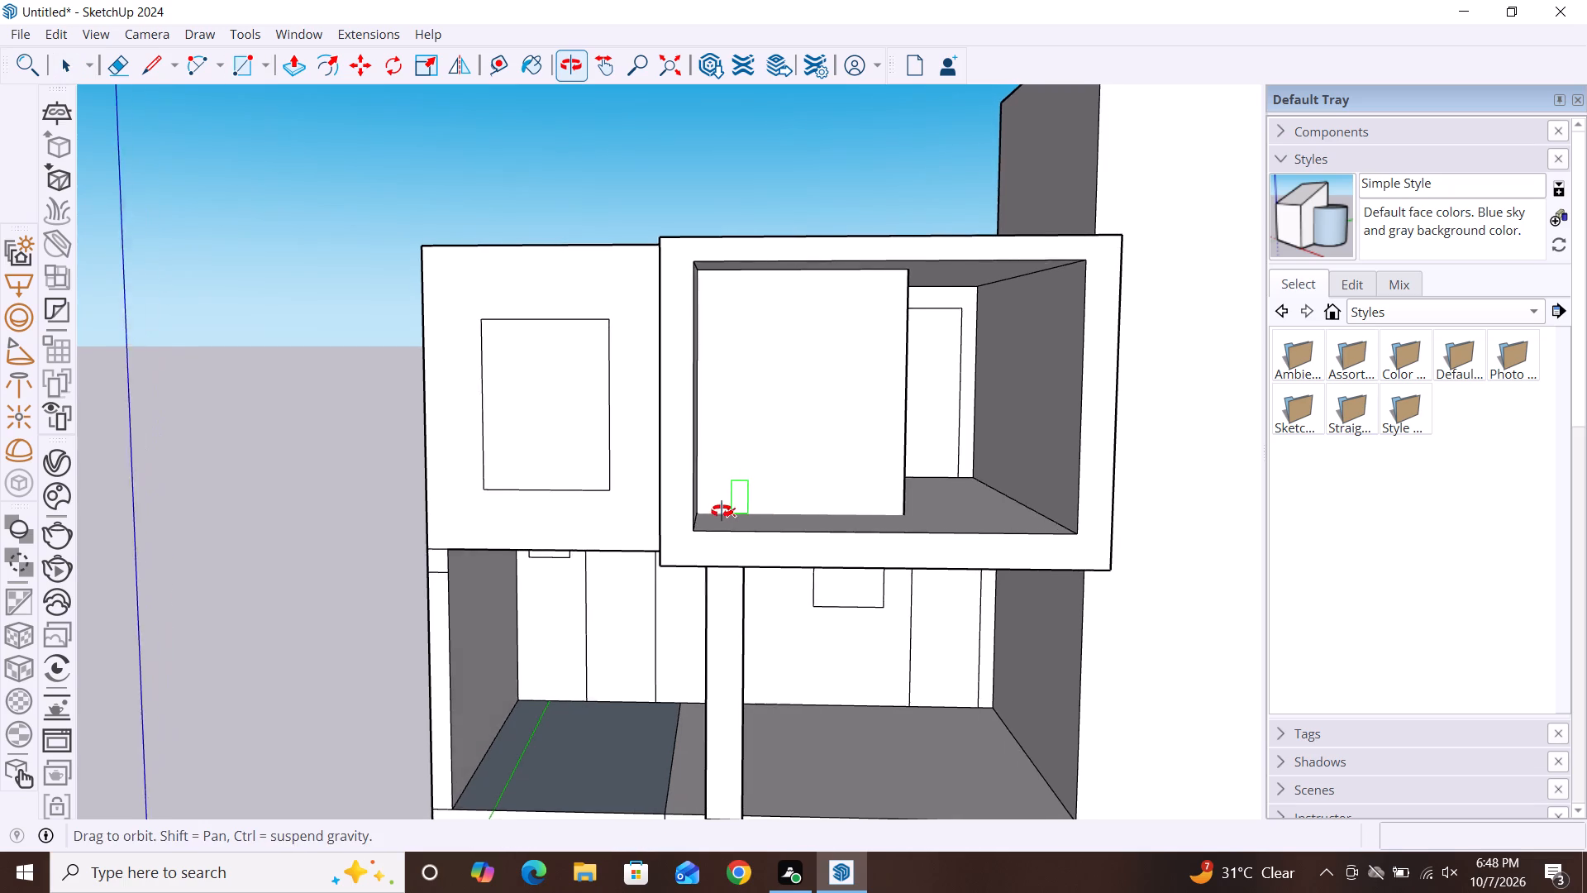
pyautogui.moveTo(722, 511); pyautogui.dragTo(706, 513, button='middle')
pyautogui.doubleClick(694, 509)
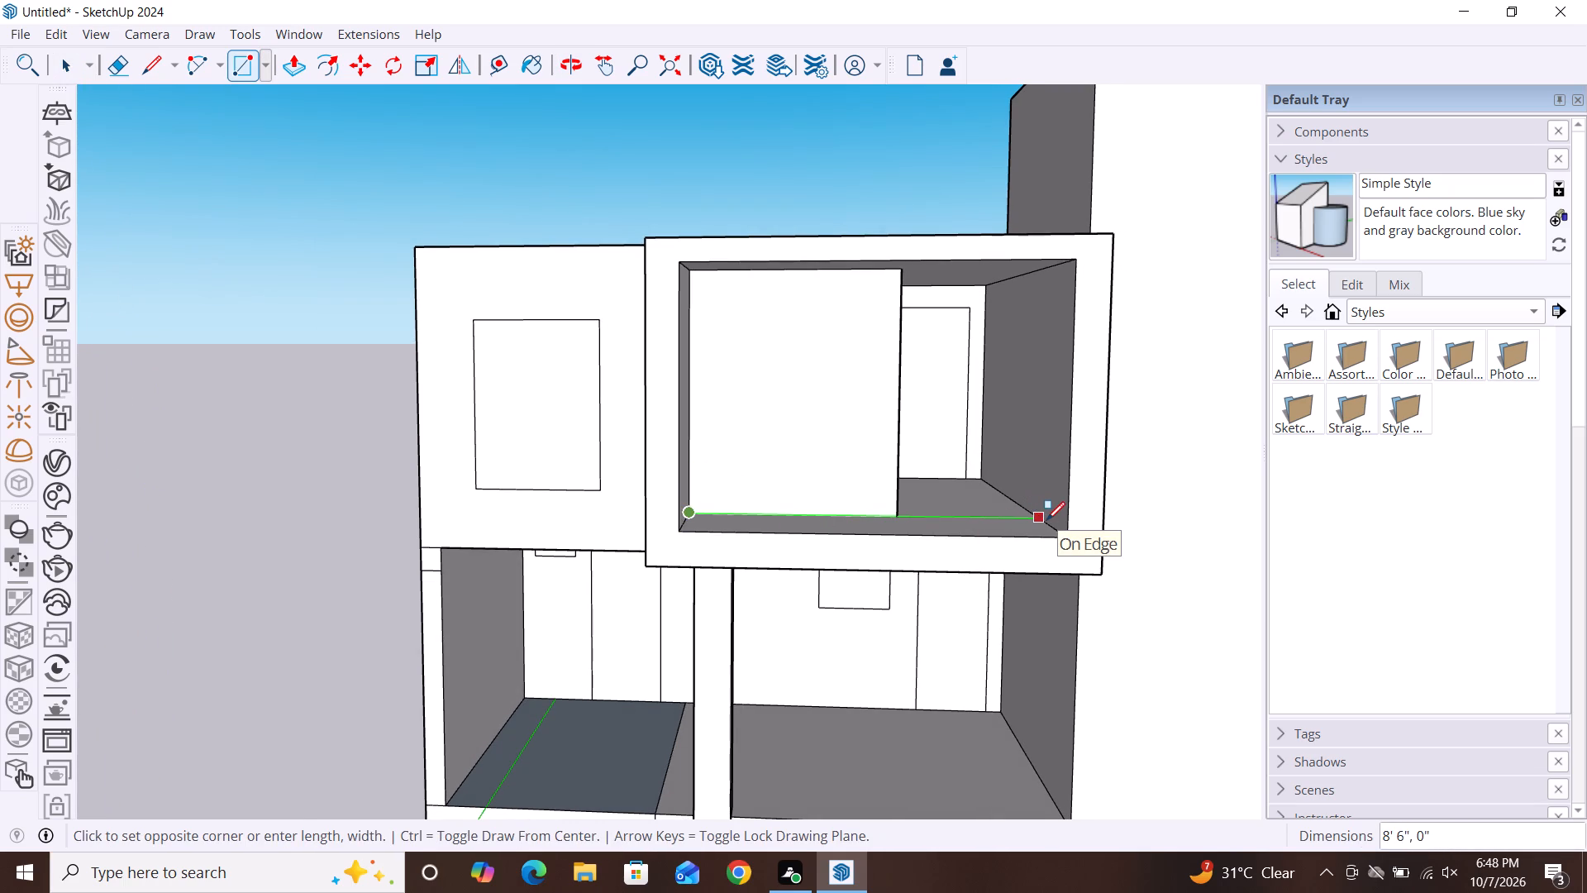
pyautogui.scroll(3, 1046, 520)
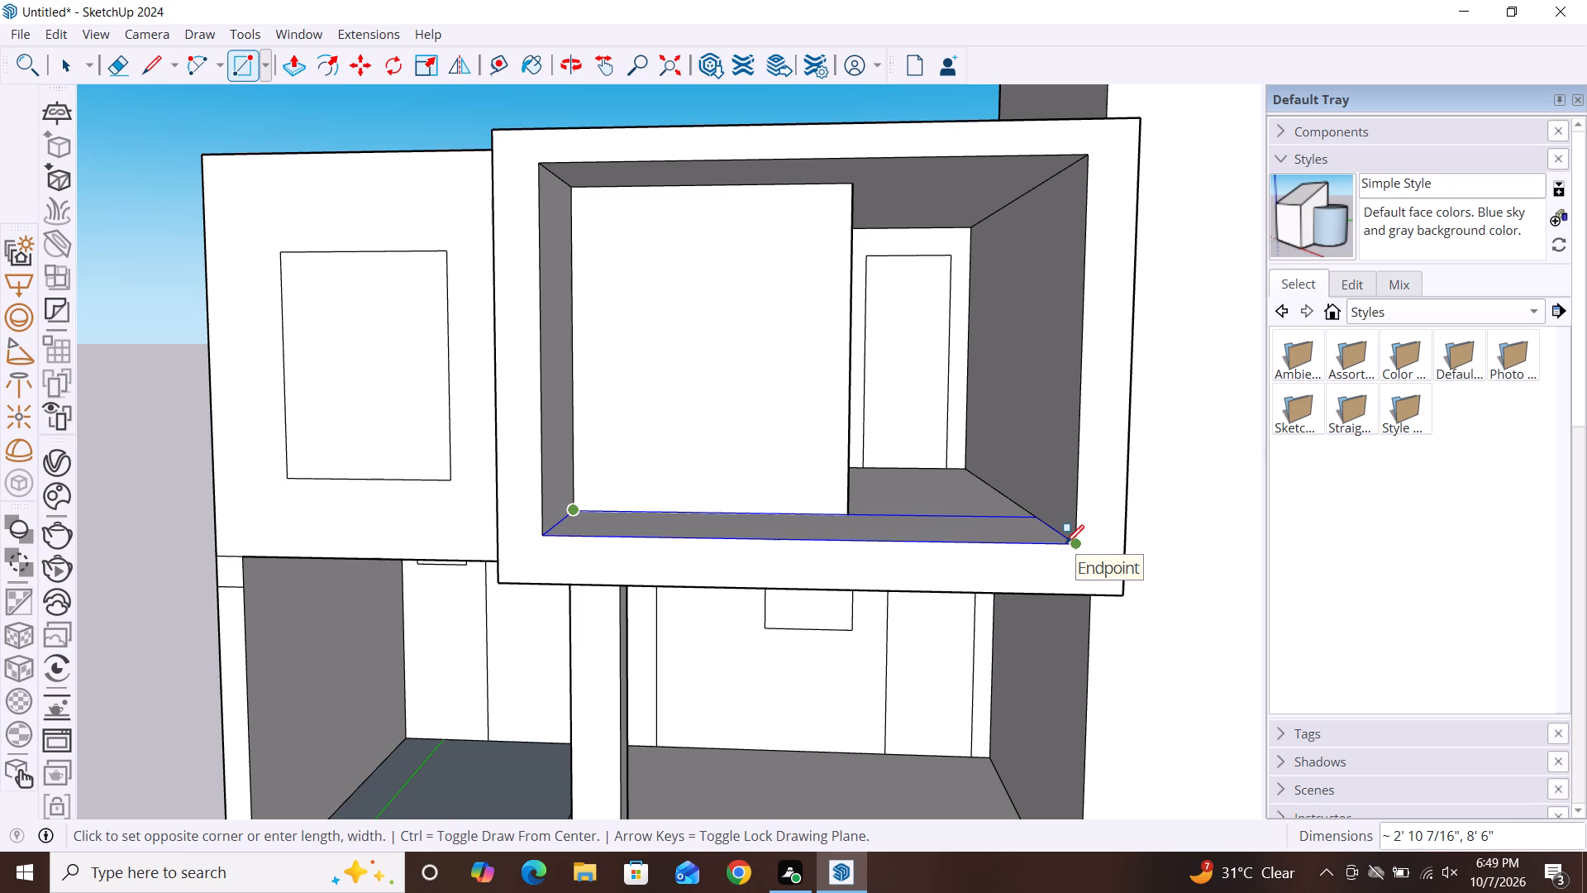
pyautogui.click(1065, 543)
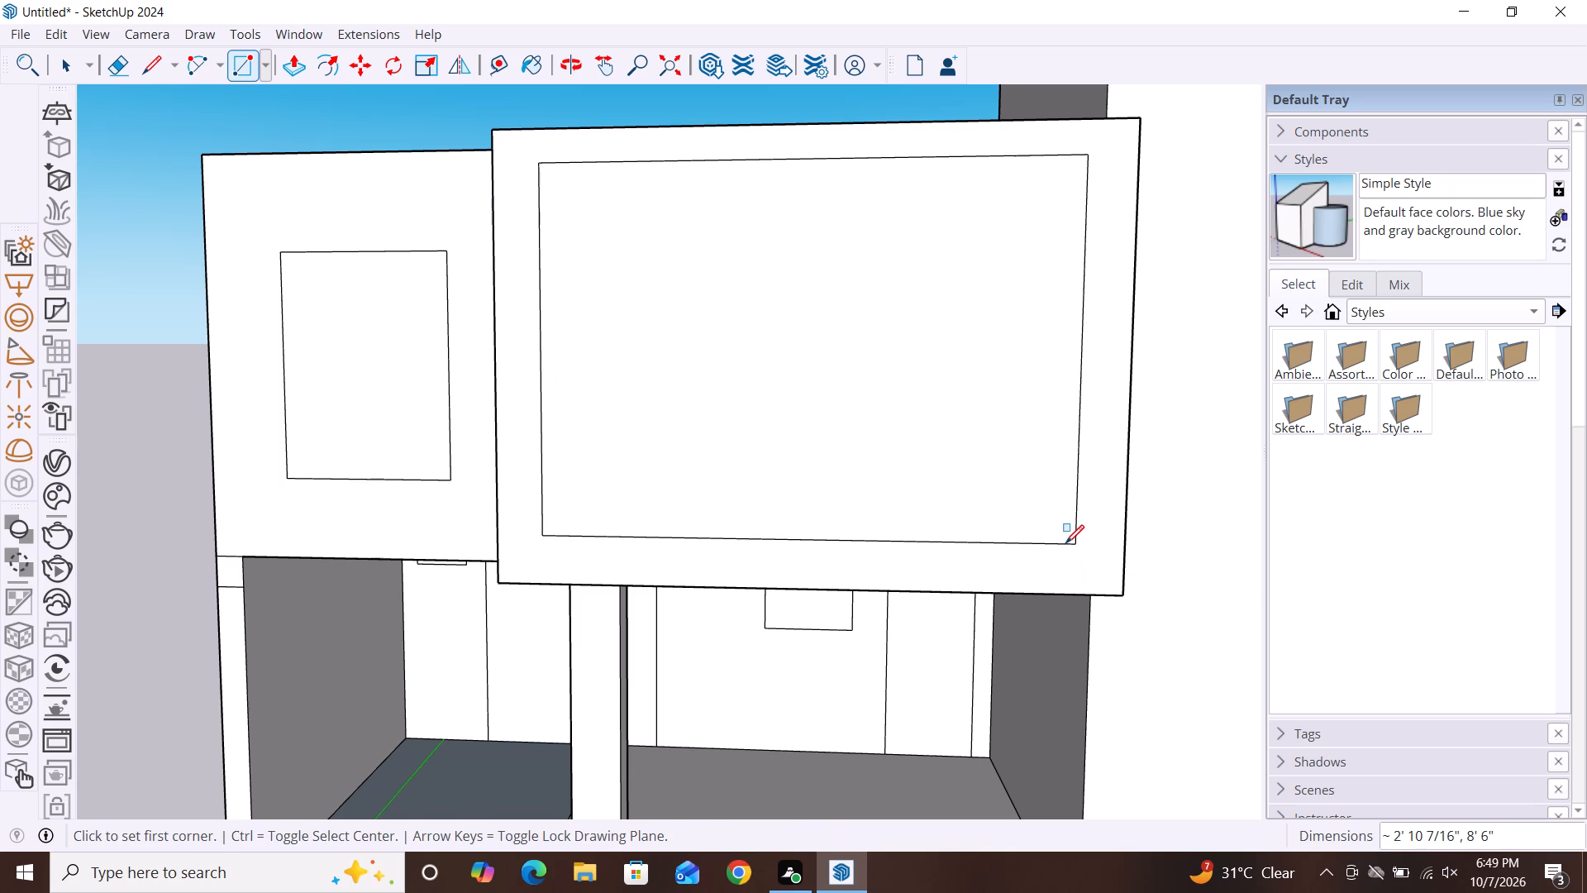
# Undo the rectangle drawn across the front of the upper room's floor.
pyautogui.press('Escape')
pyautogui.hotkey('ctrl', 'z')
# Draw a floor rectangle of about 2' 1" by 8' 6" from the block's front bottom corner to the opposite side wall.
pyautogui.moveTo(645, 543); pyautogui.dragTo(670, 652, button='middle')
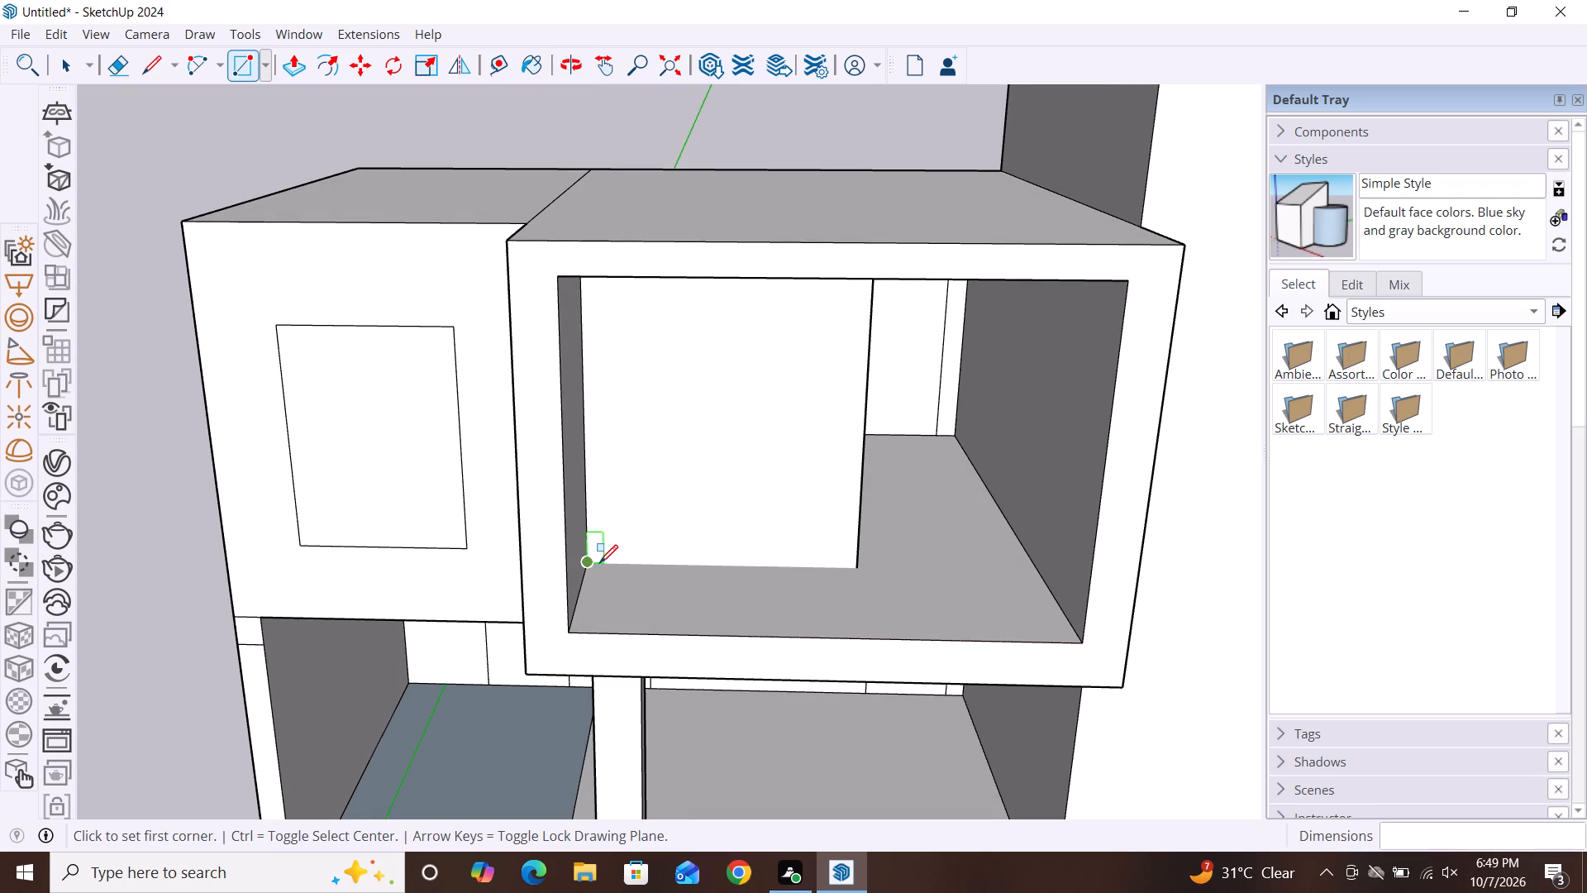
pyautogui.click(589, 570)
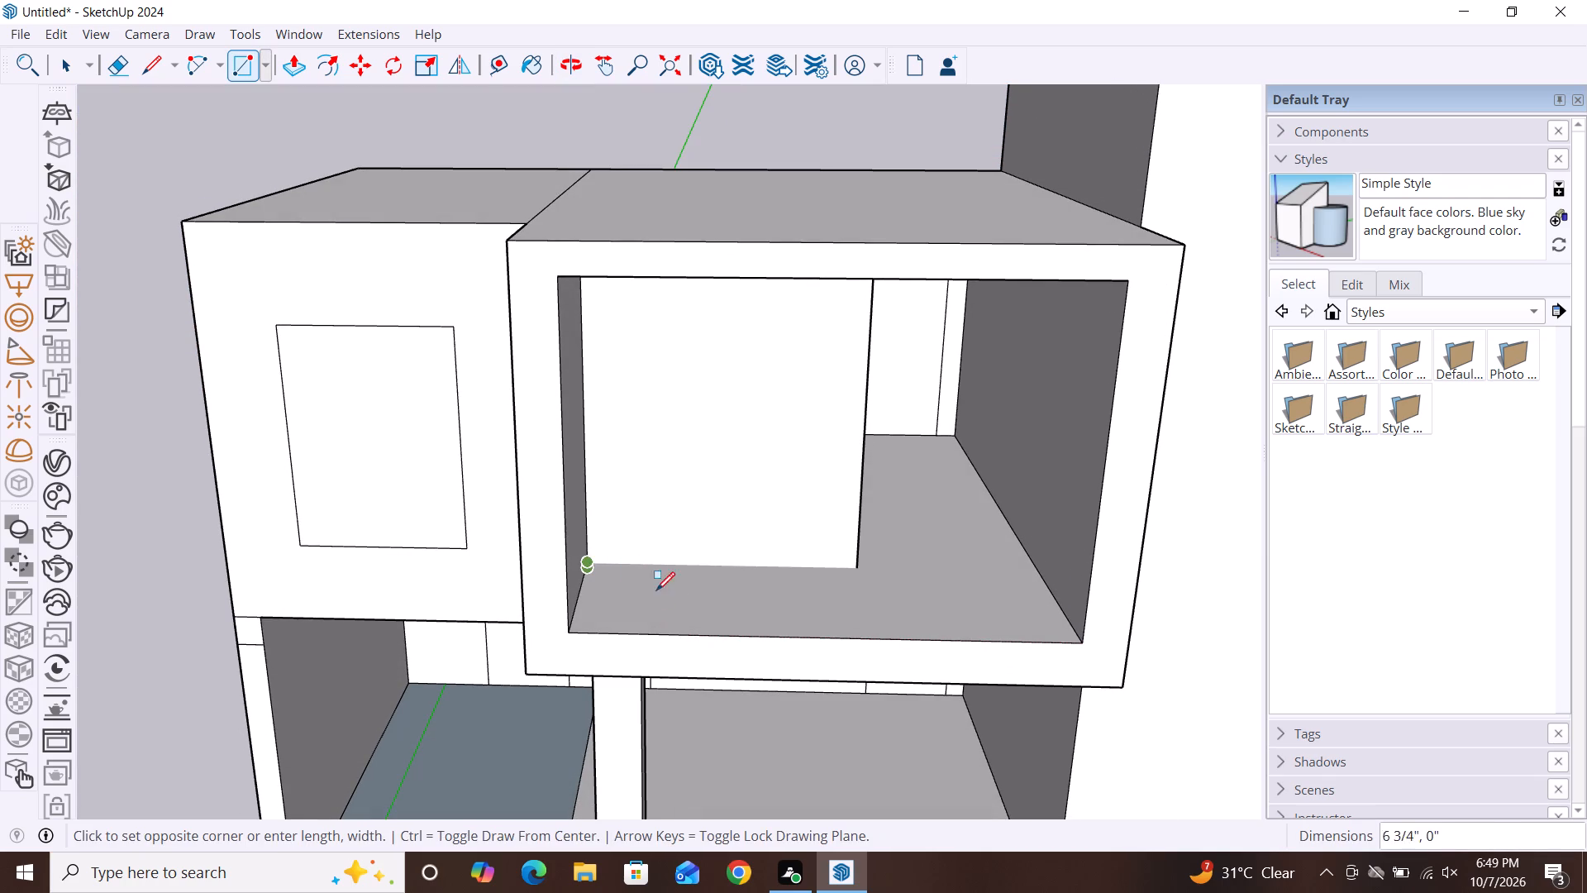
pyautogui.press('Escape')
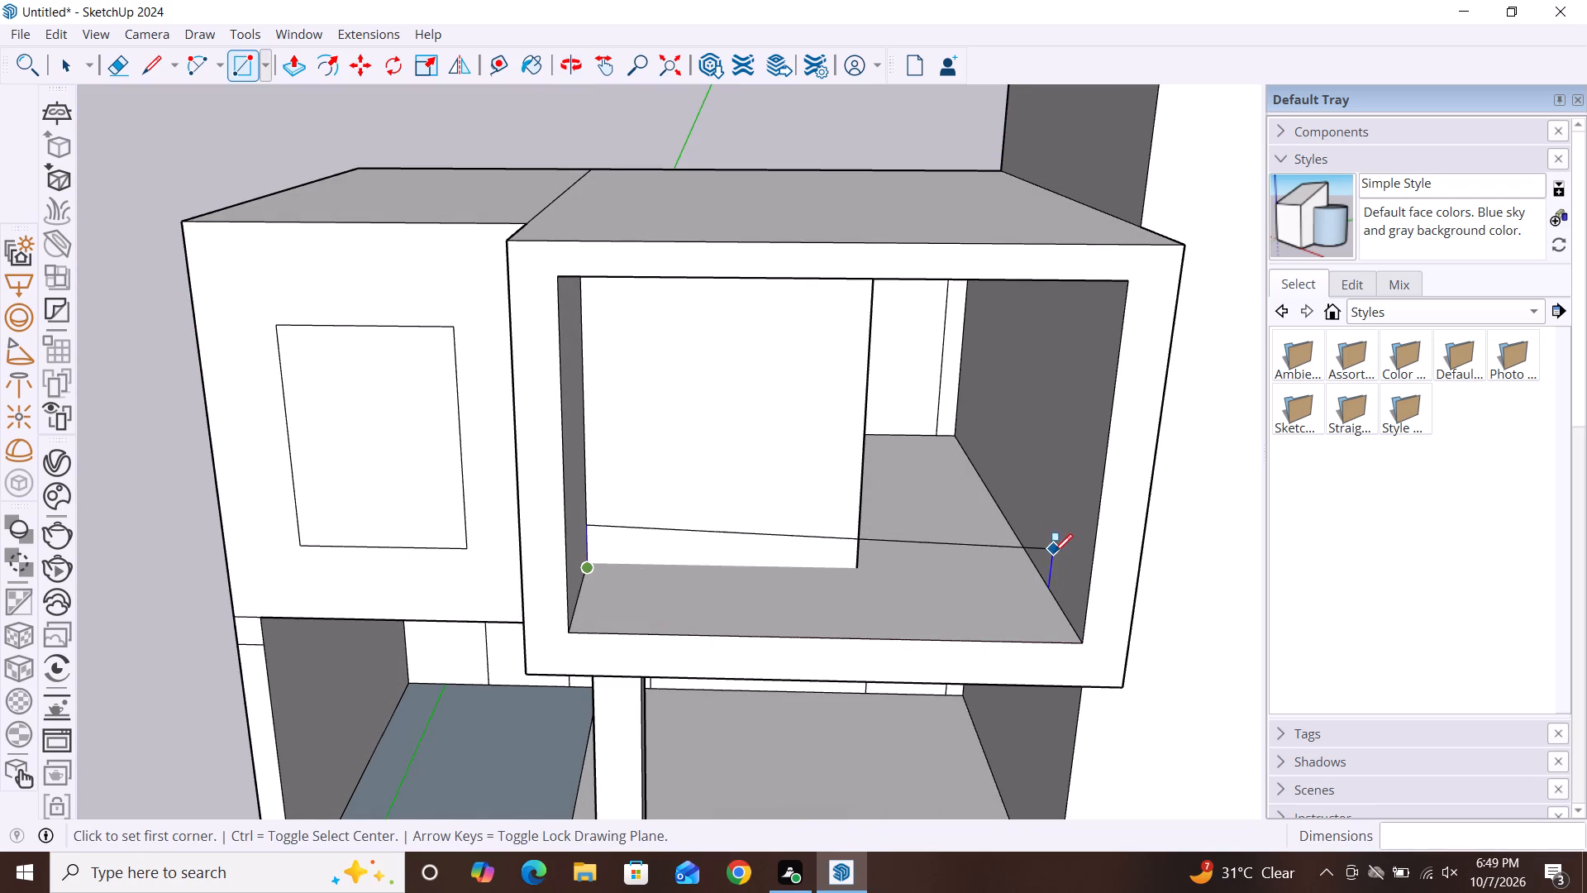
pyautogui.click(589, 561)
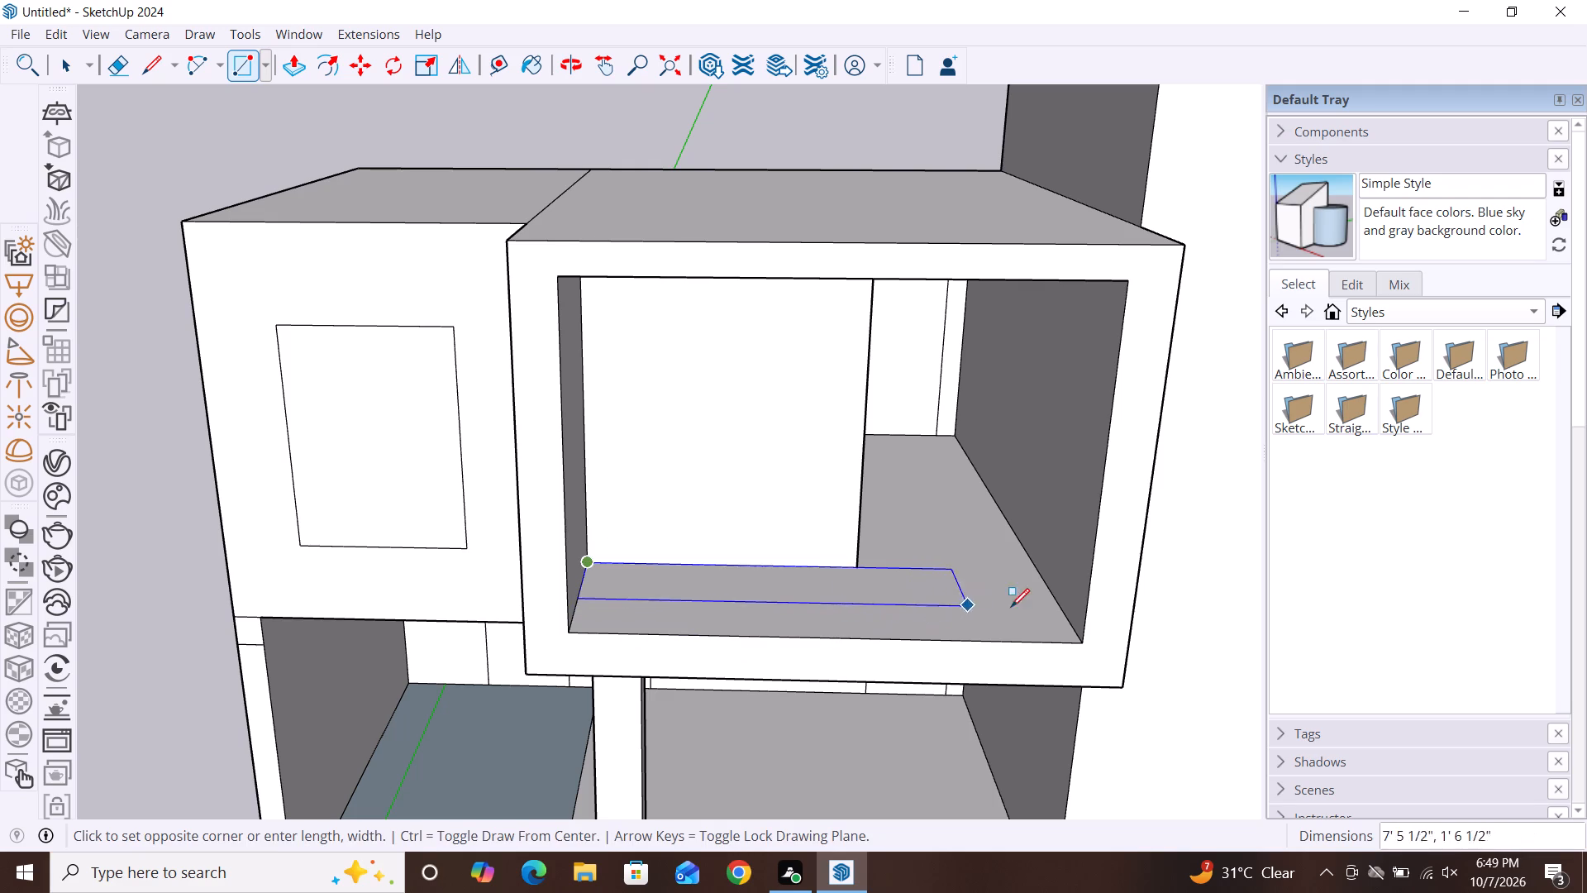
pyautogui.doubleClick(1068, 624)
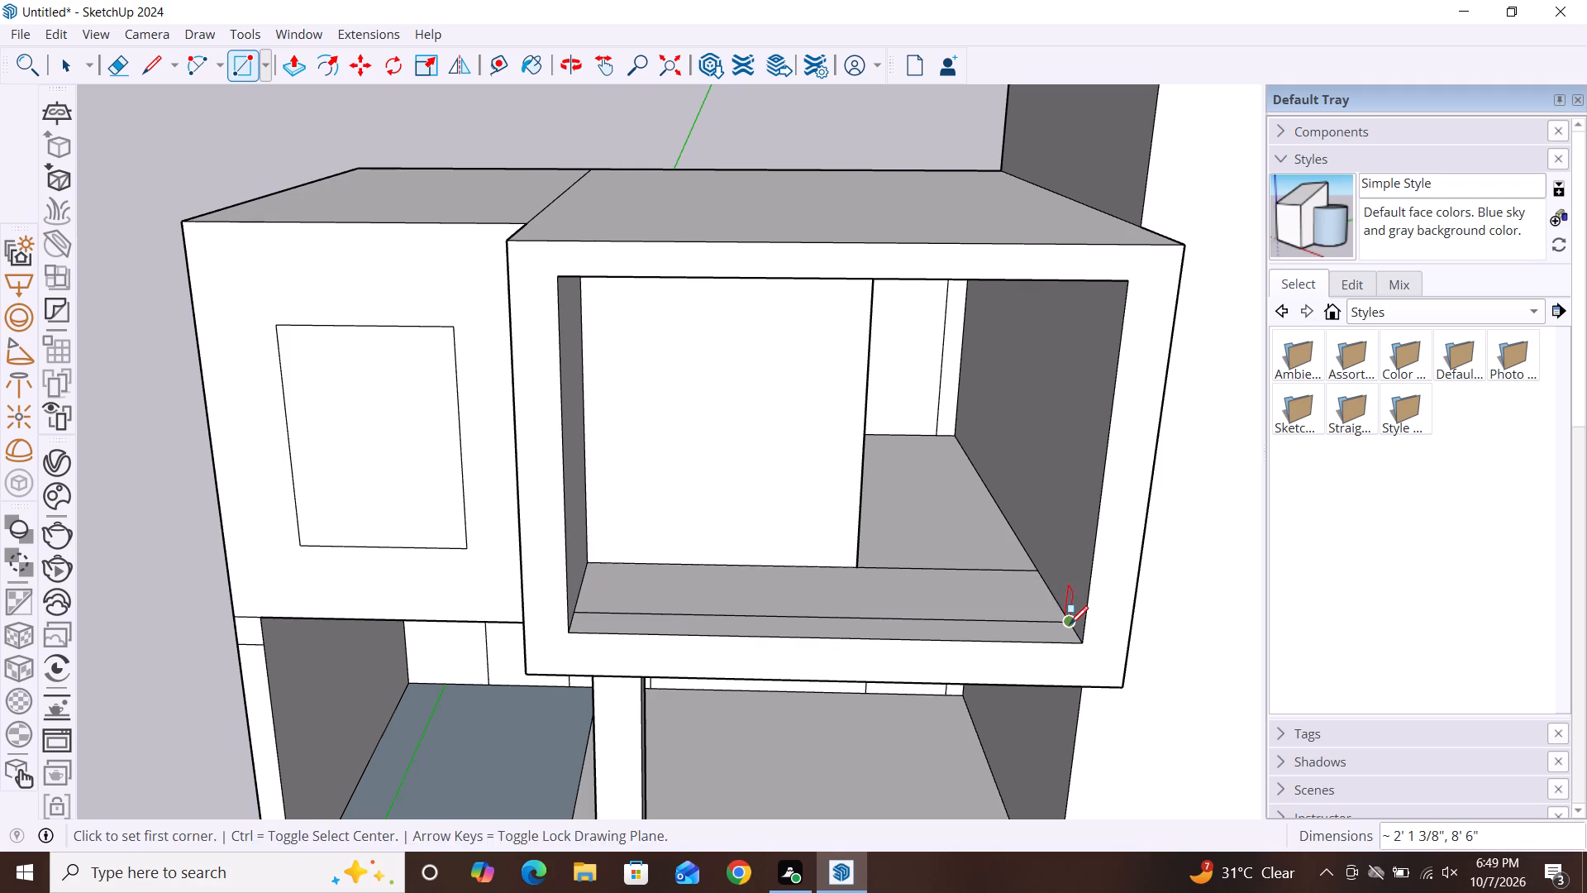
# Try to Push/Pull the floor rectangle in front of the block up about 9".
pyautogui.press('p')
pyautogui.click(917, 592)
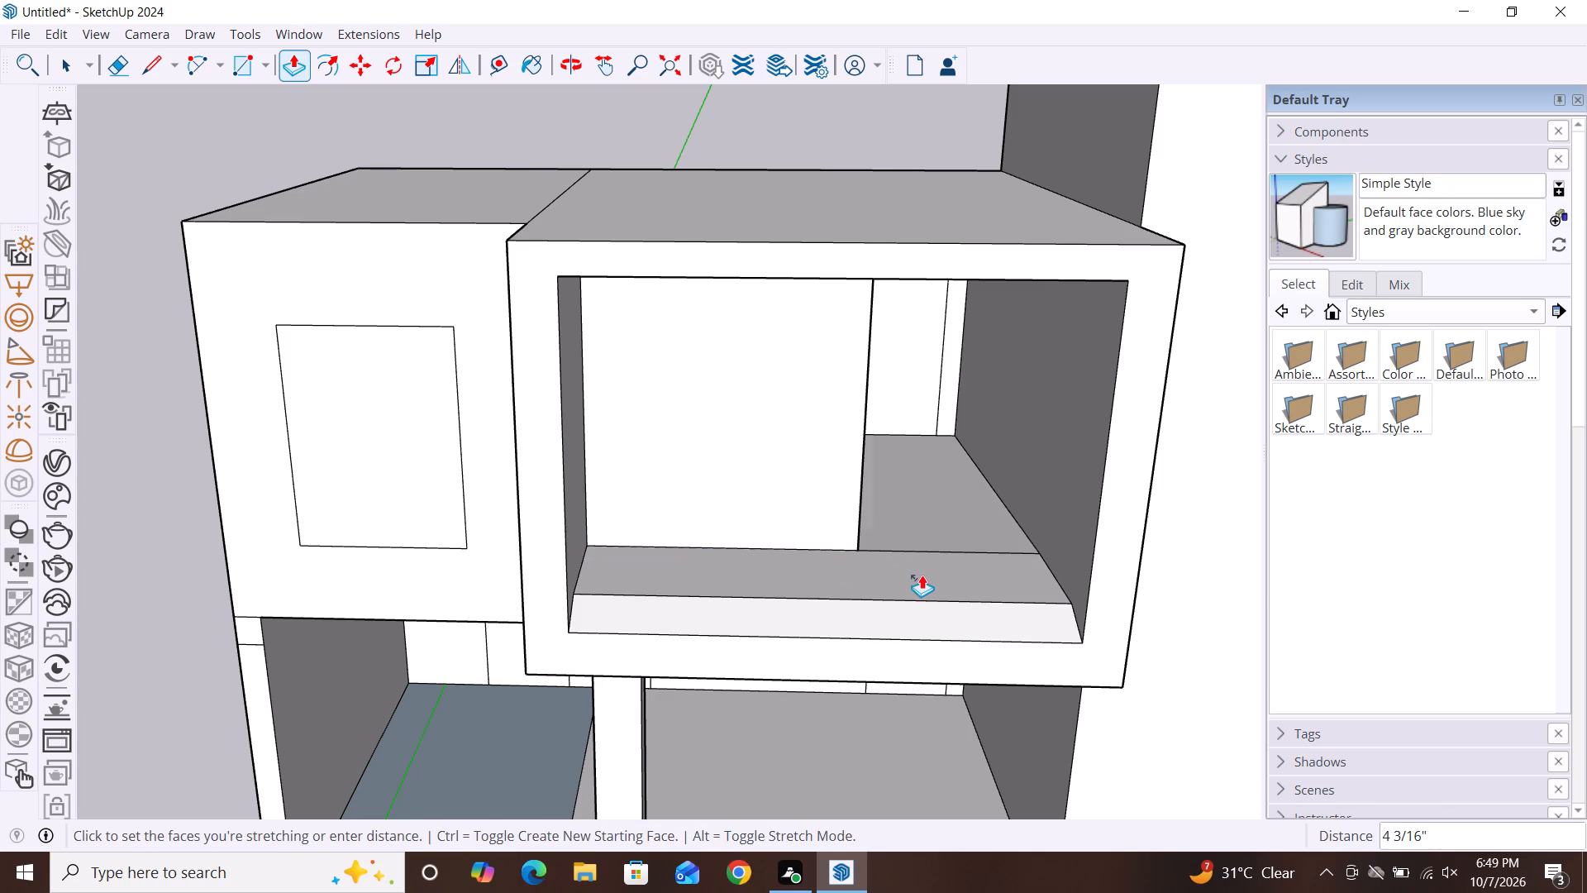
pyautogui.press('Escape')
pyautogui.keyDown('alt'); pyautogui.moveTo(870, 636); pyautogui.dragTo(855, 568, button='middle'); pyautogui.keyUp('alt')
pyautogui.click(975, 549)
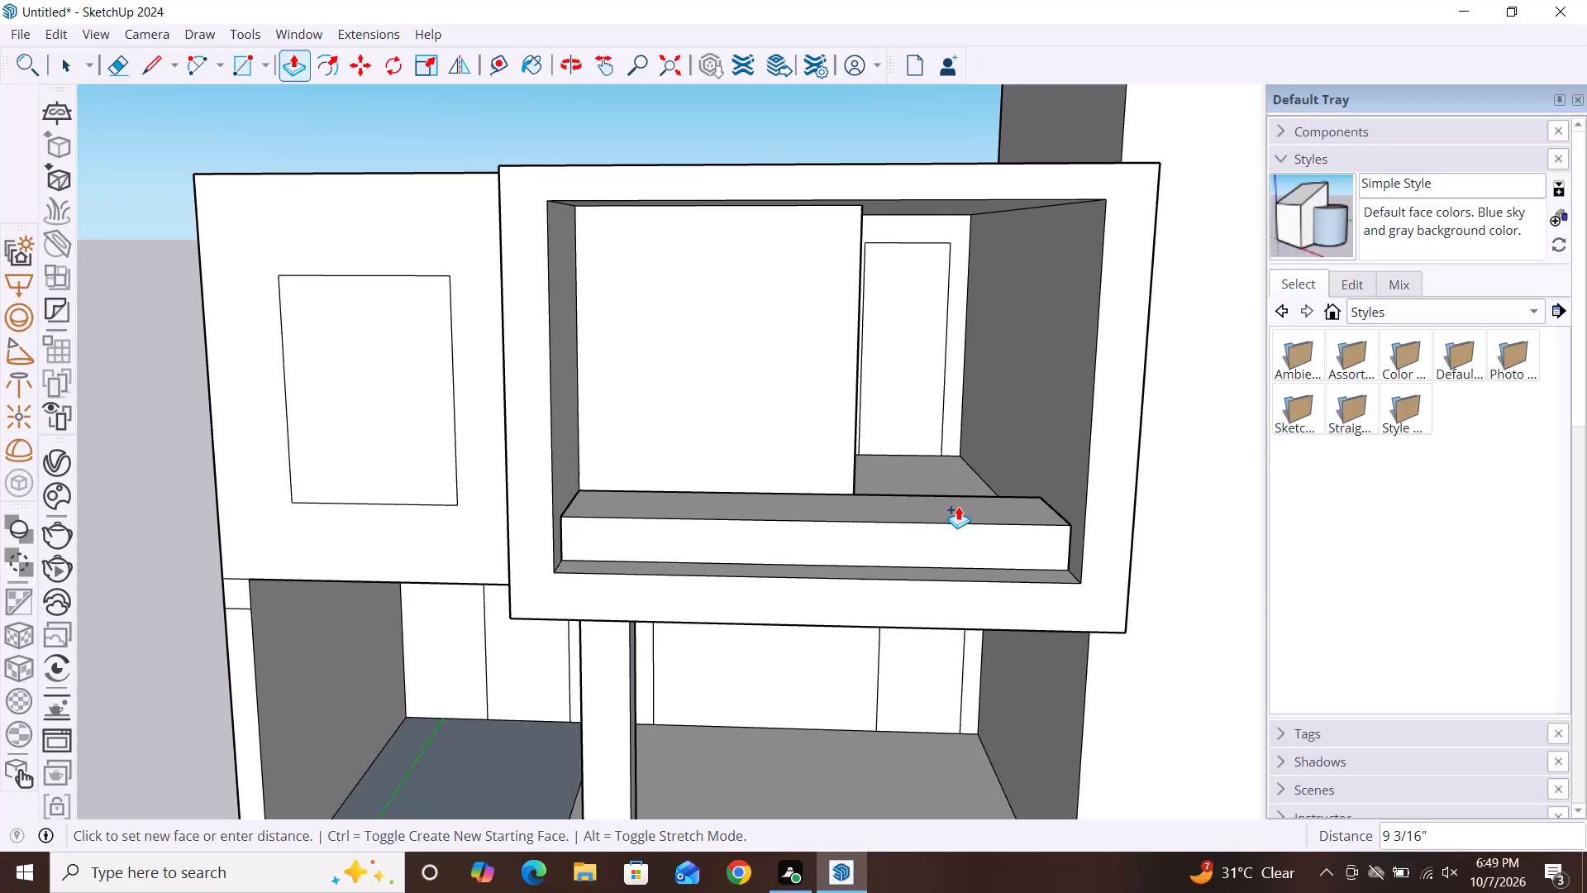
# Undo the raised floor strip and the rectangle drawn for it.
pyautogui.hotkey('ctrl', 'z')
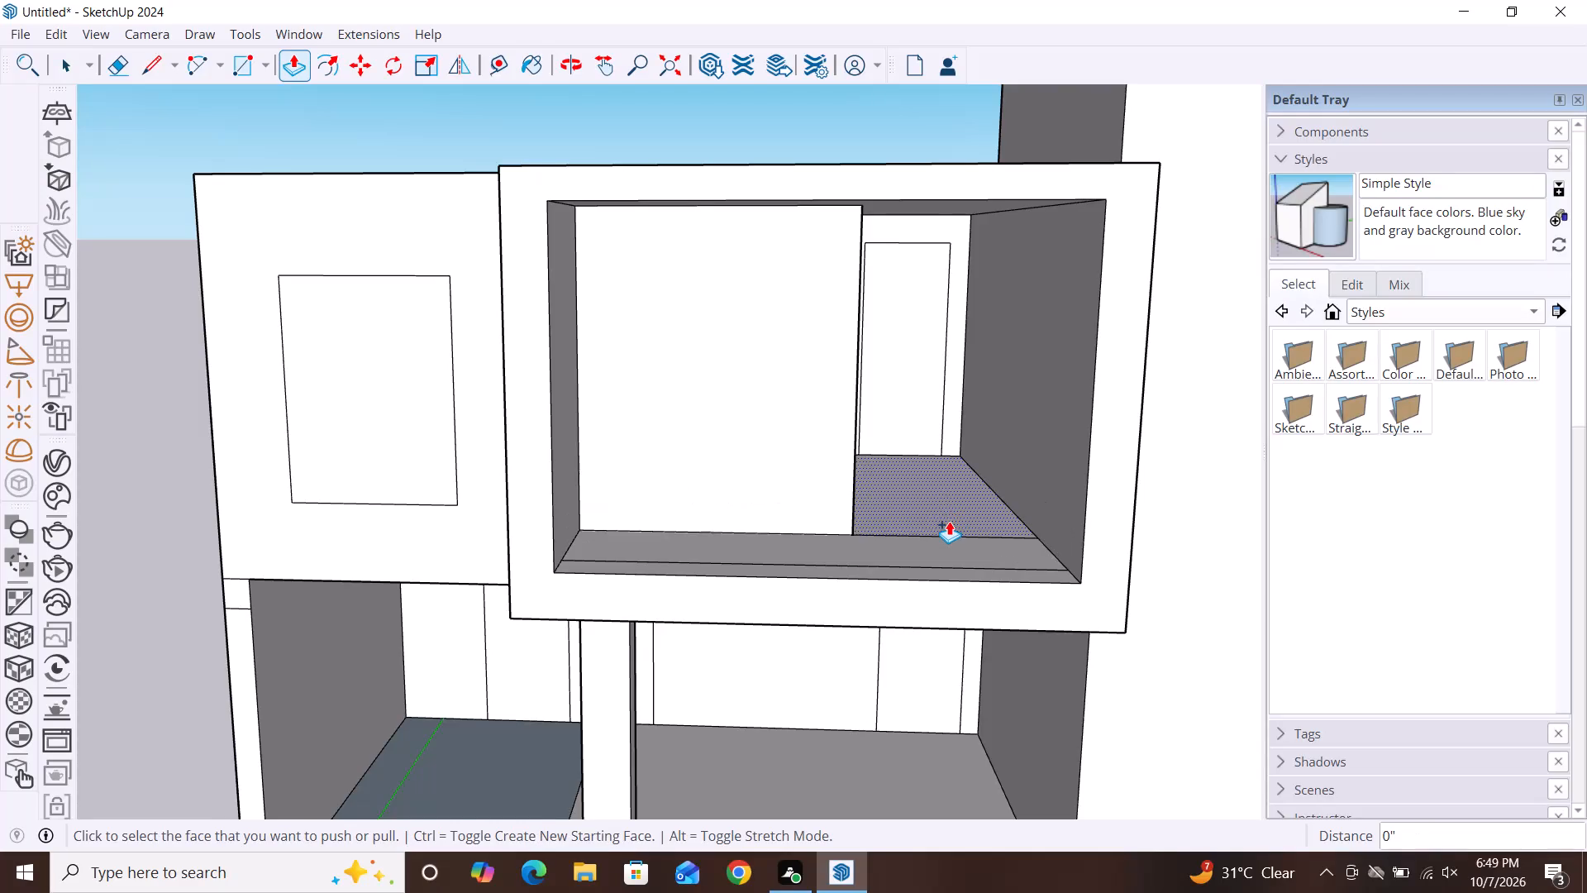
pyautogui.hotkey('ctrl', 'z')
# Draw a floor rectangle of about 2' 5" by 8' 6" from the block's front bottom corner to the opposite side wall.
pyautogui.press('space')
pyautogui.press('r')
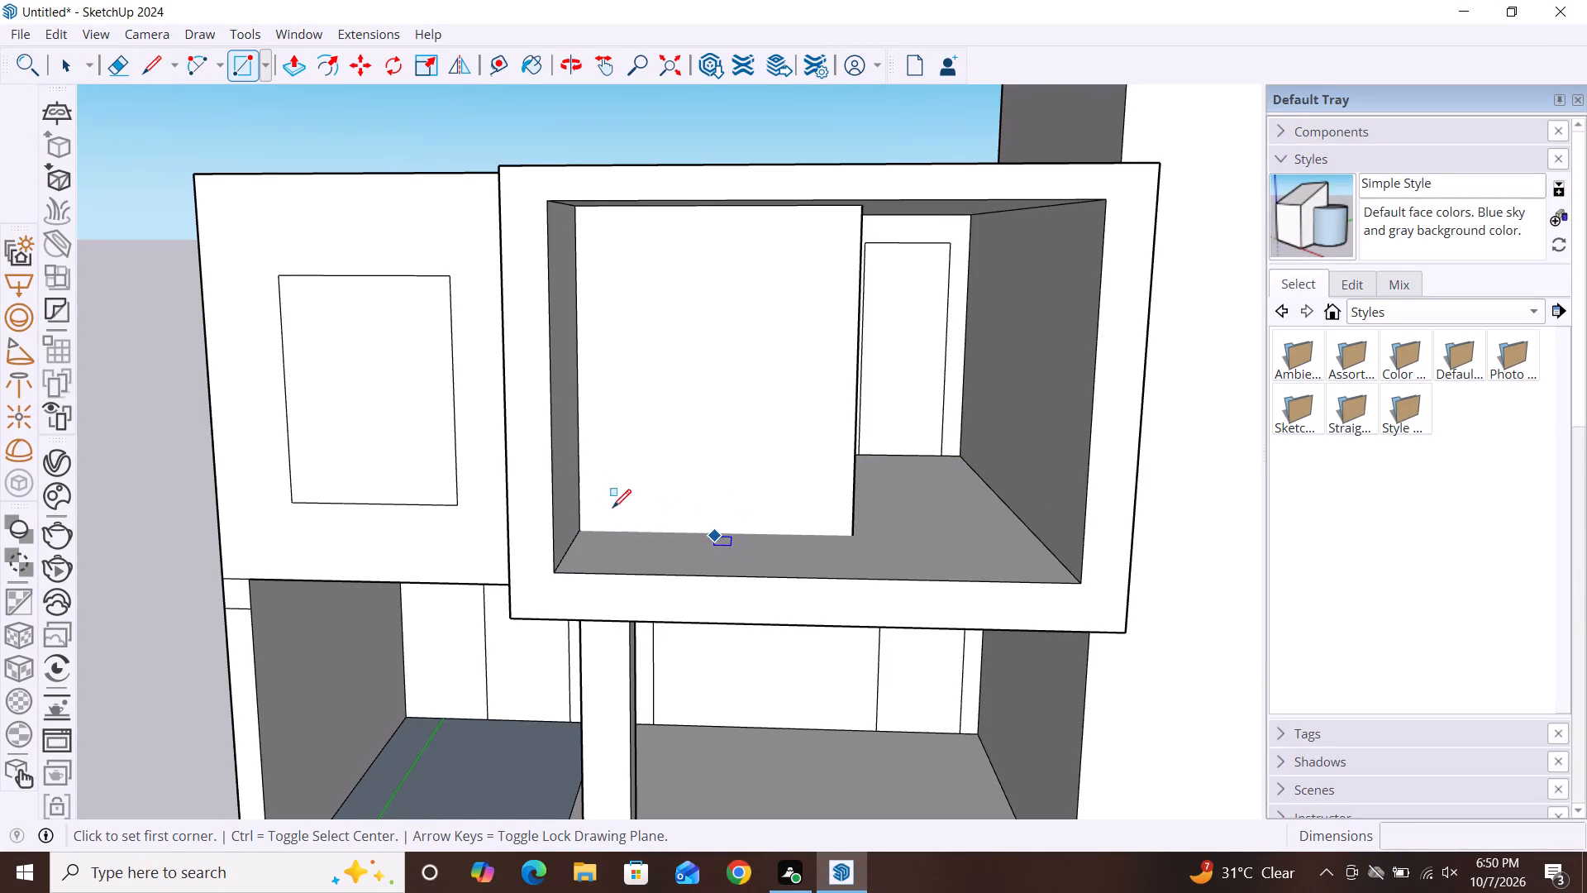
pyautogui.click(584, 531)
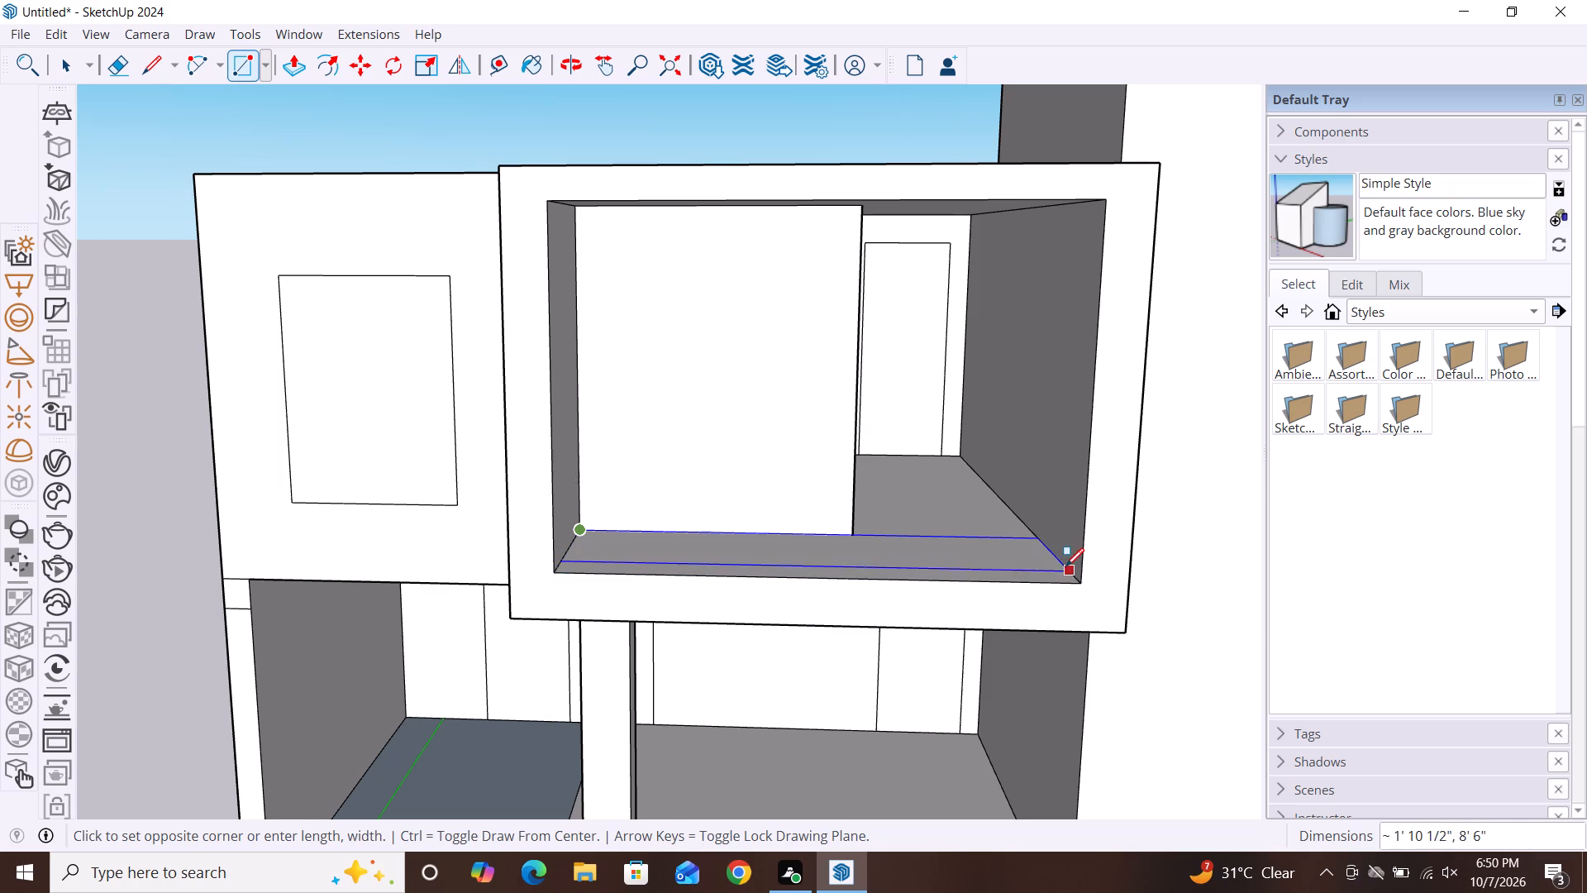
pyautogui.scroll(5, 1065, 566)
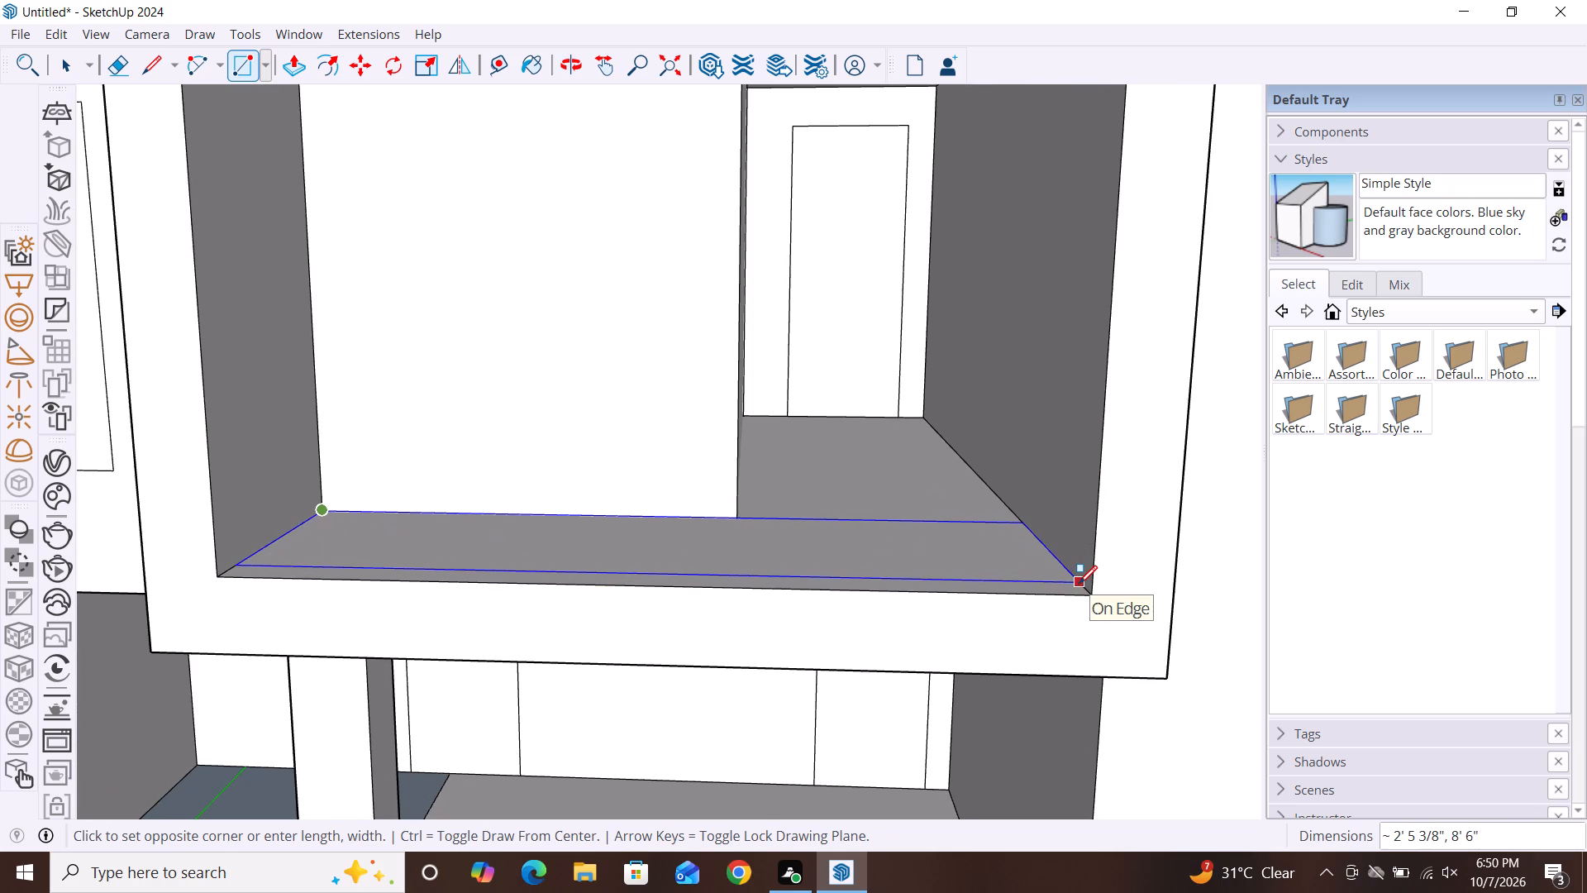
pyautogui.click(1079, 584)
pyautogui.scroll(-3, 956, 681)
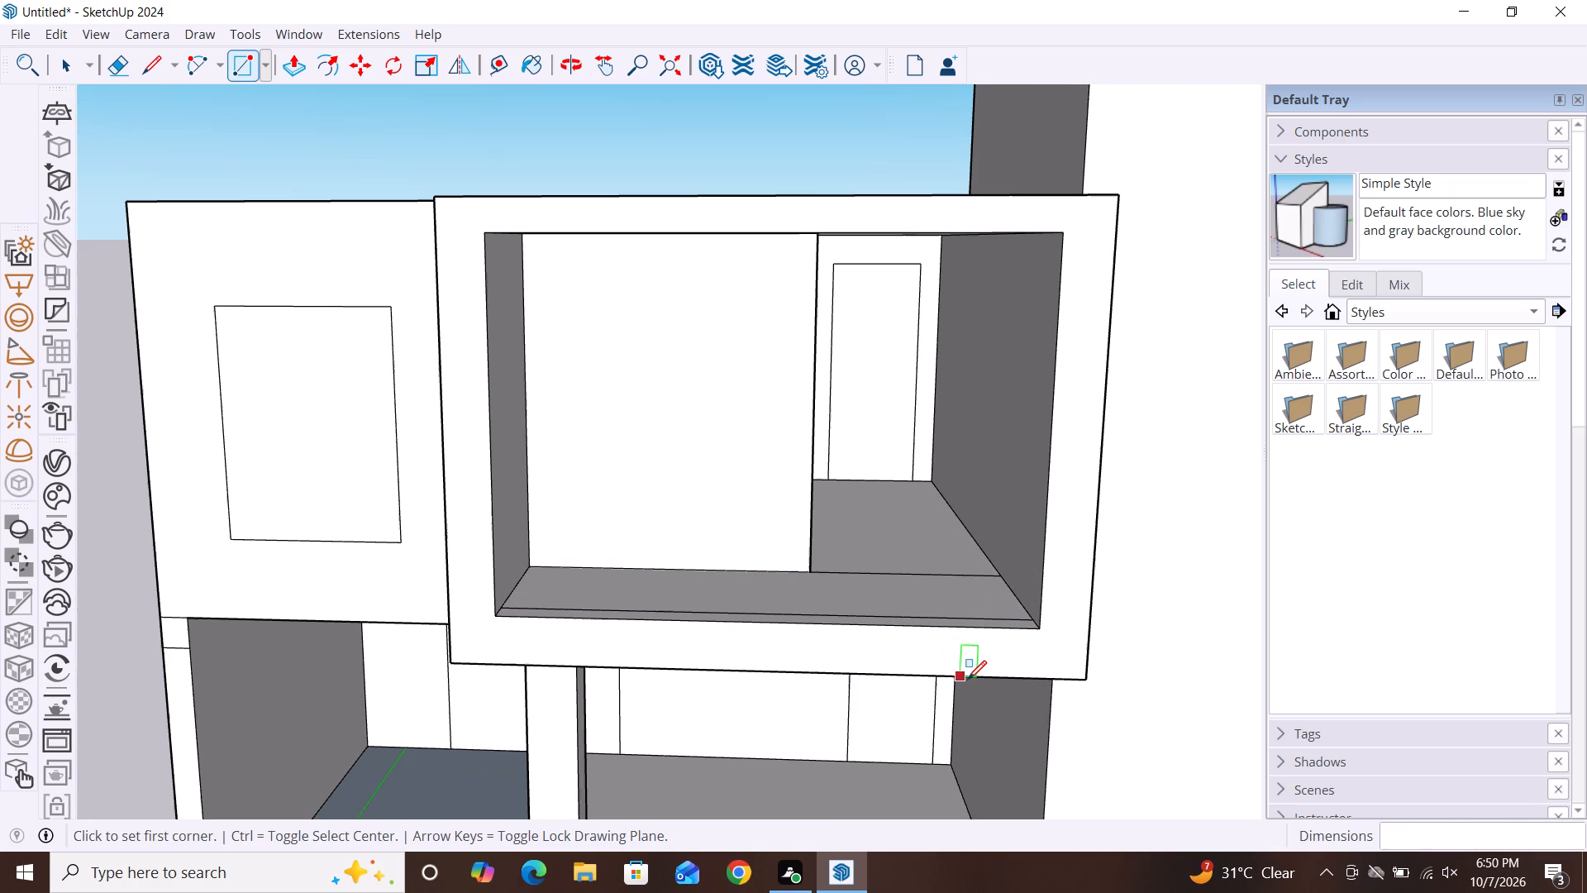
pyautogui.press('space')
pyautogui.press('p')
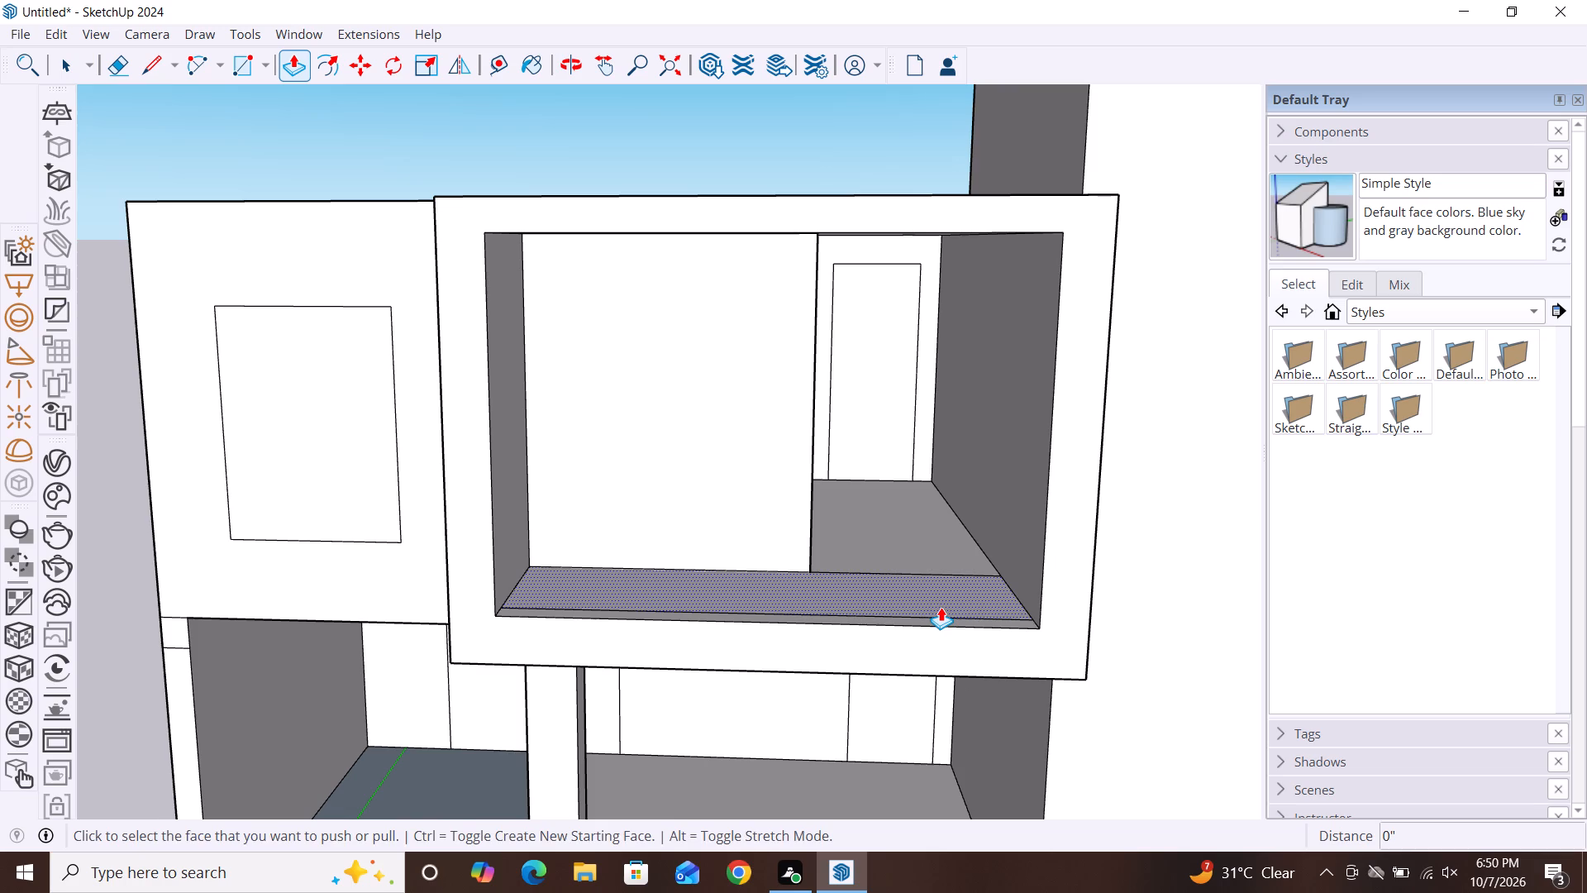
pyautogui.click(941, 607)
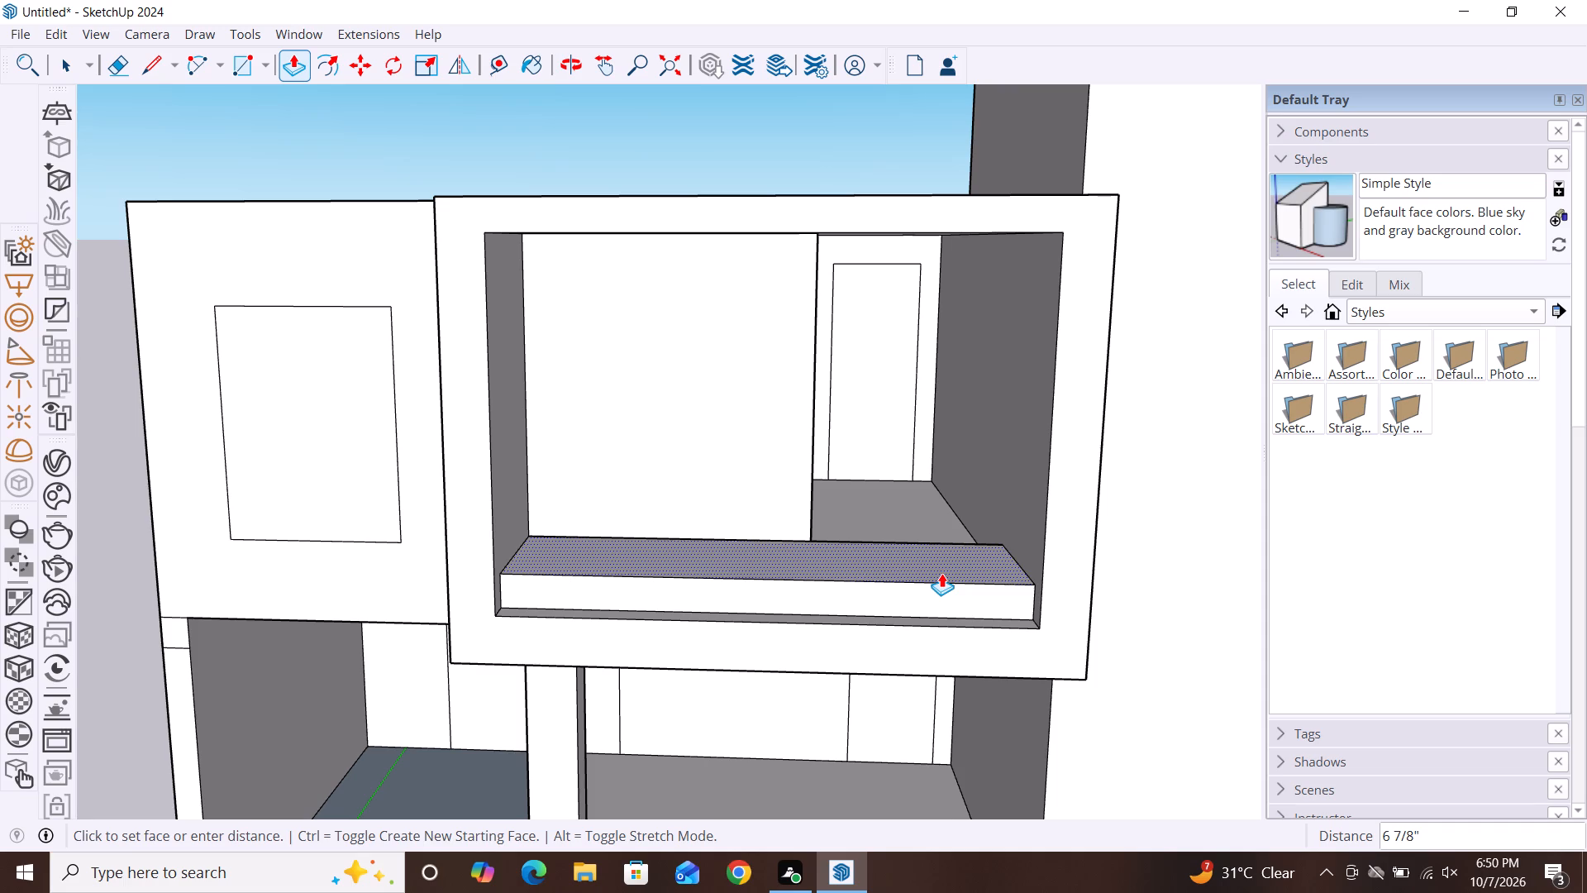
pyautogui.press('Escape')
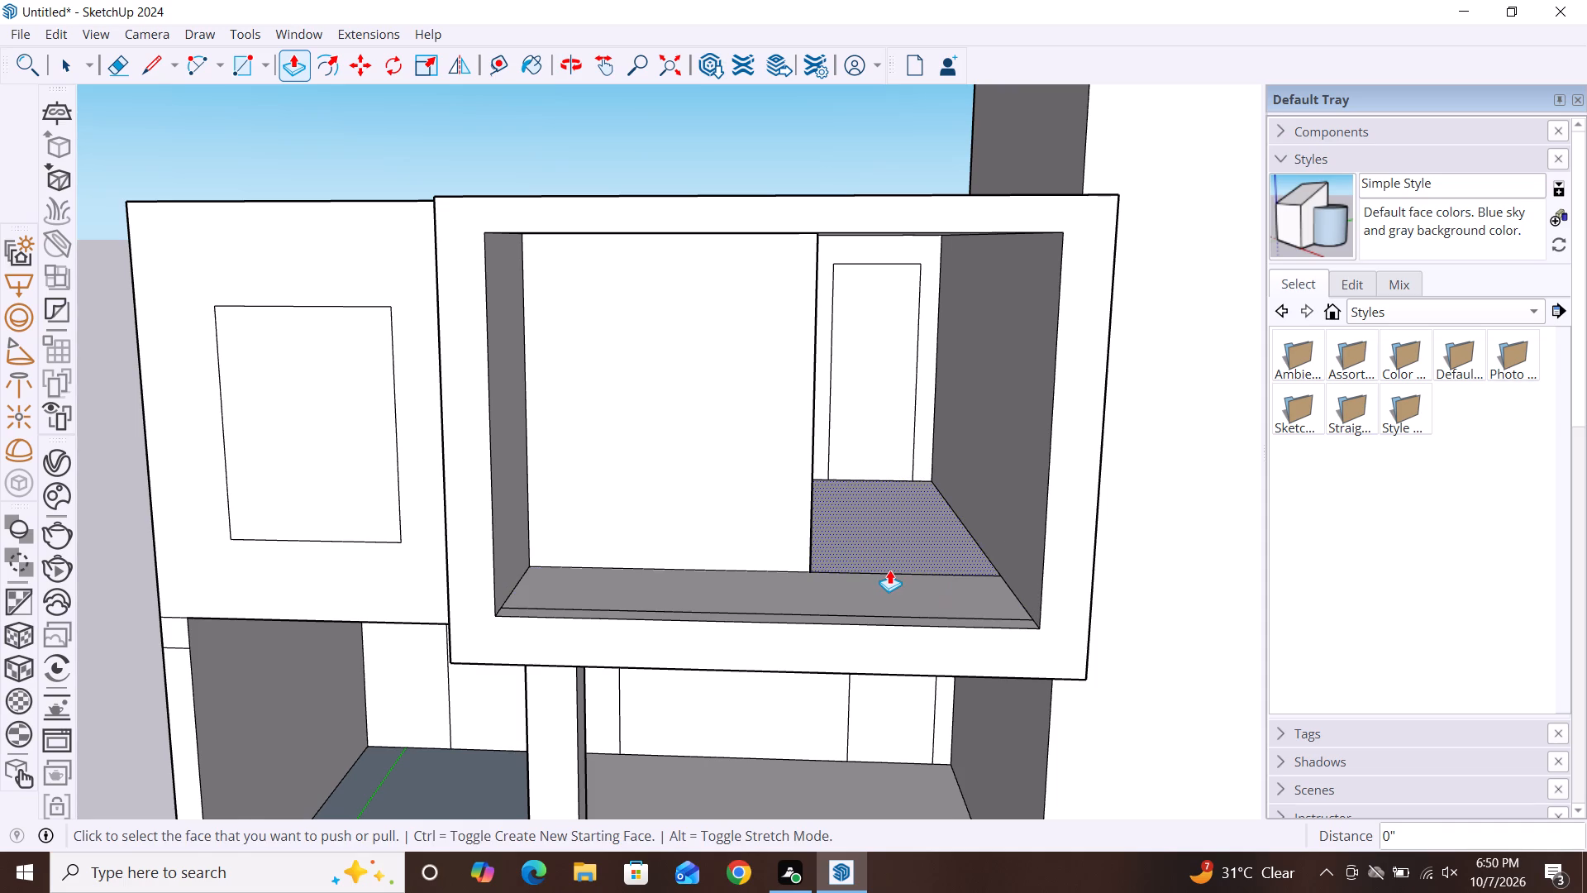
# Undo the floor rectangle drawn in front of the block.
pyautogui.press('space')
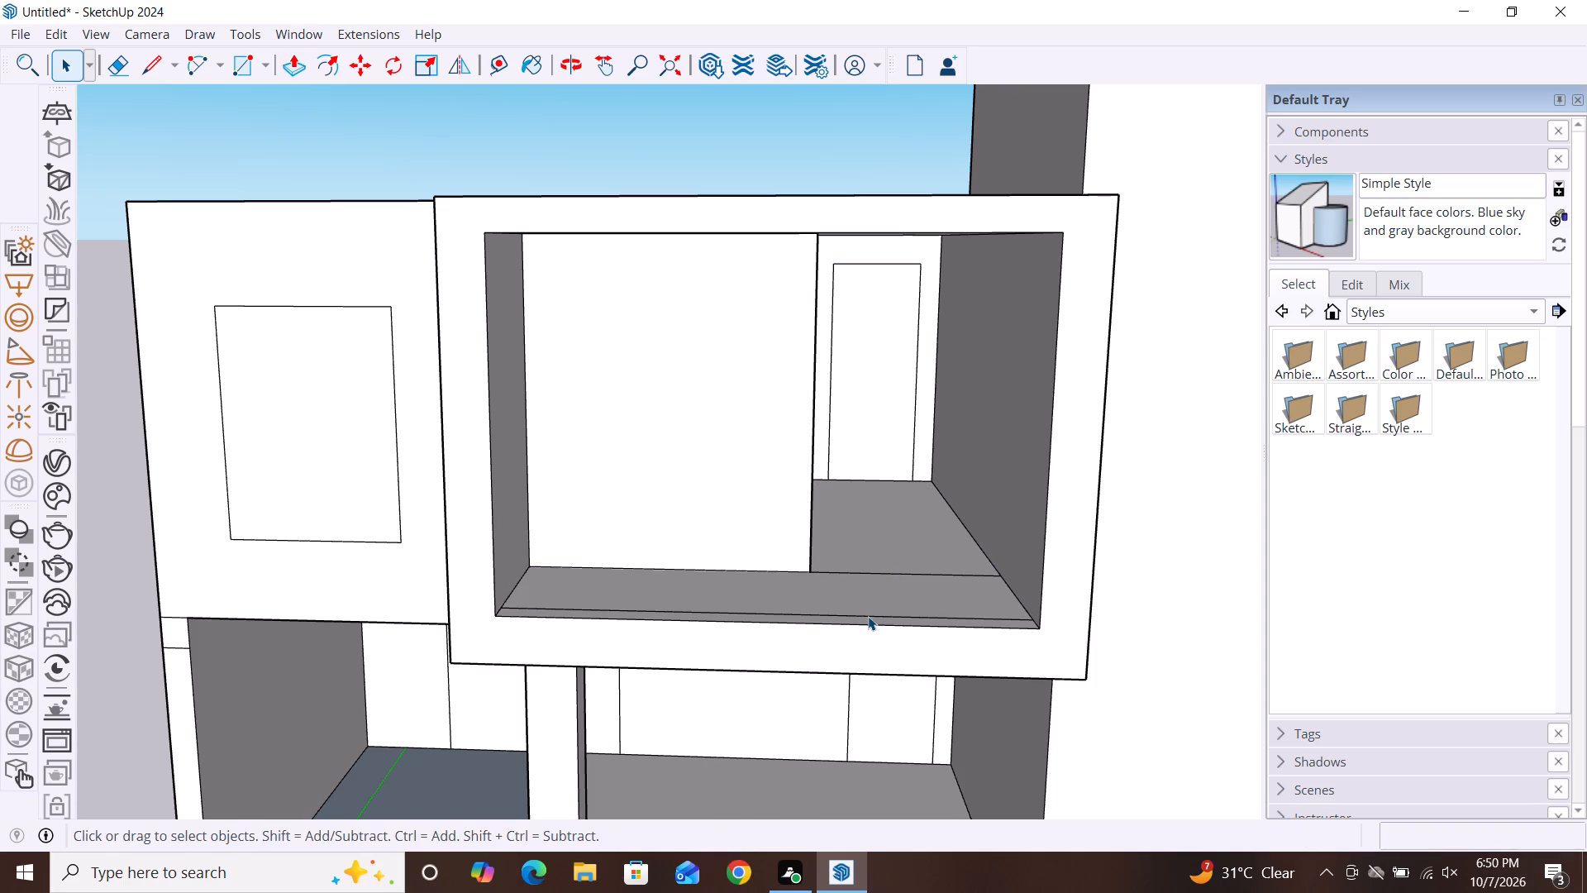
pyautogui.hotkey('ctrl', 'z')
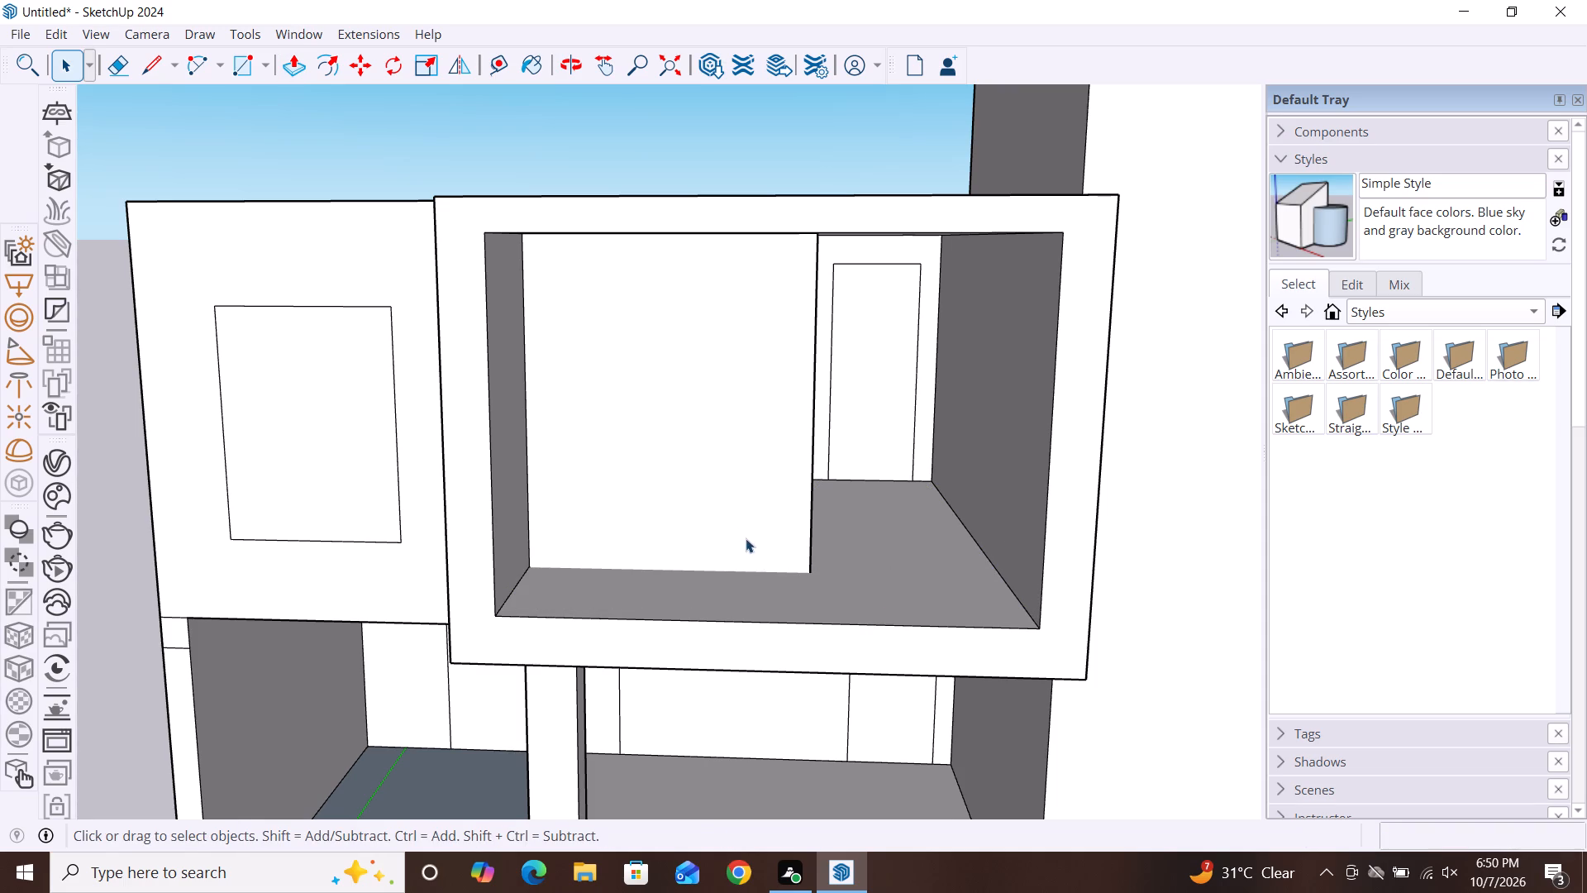
# Push/Pull the block's front face outward about 1' 10" toward the upper room's open front.
pyautogui.press('p')
pyautogui.click(736, 487)
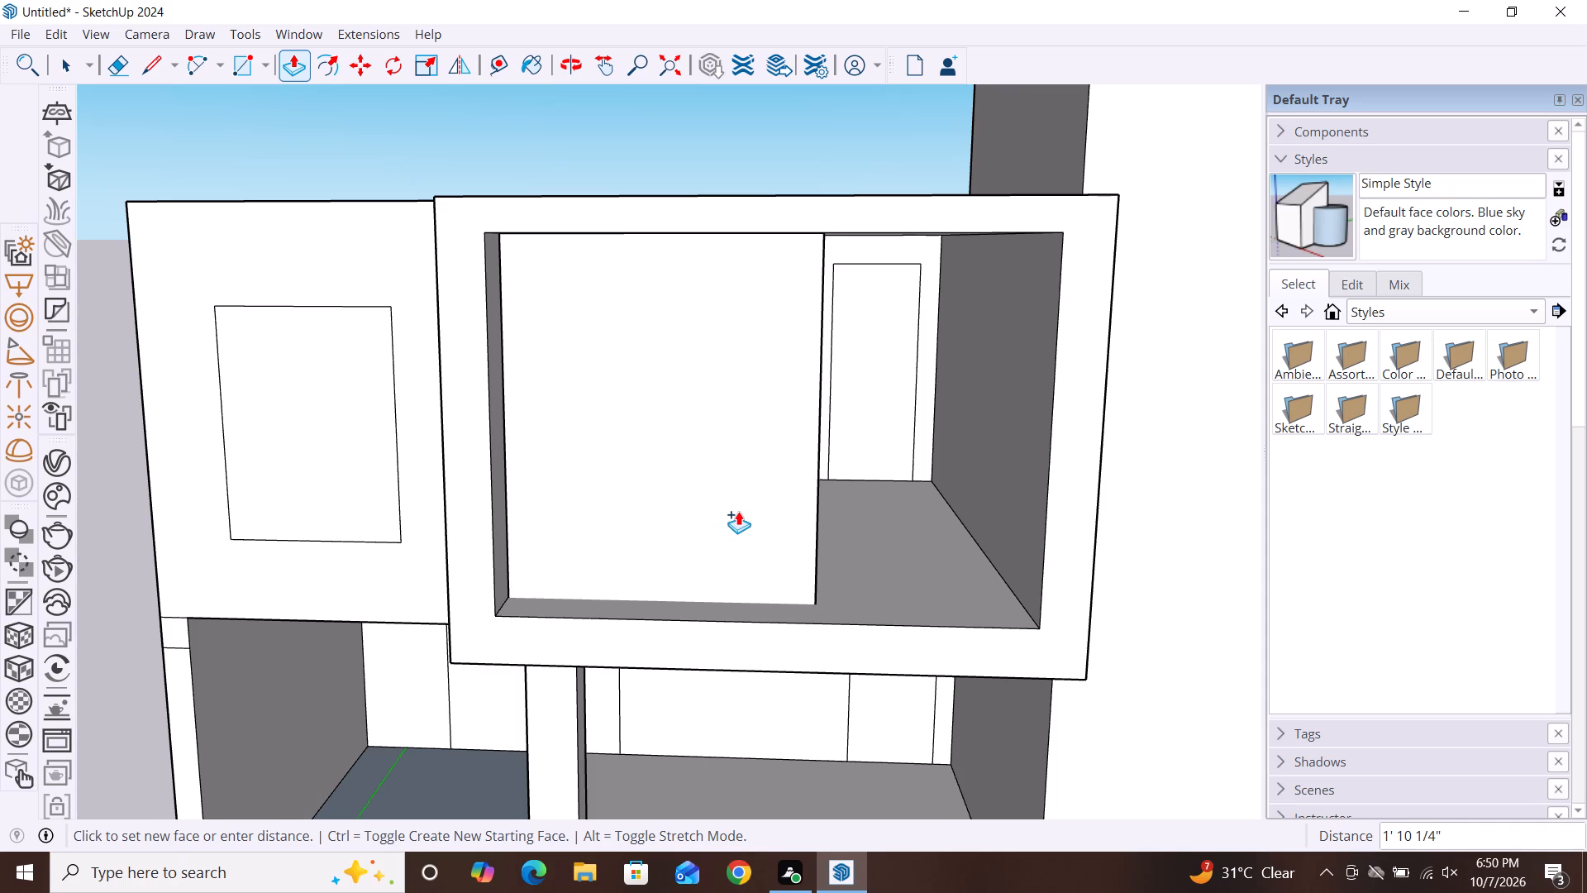
pyautogui.click(738, 511)
pyautogui.press('space')
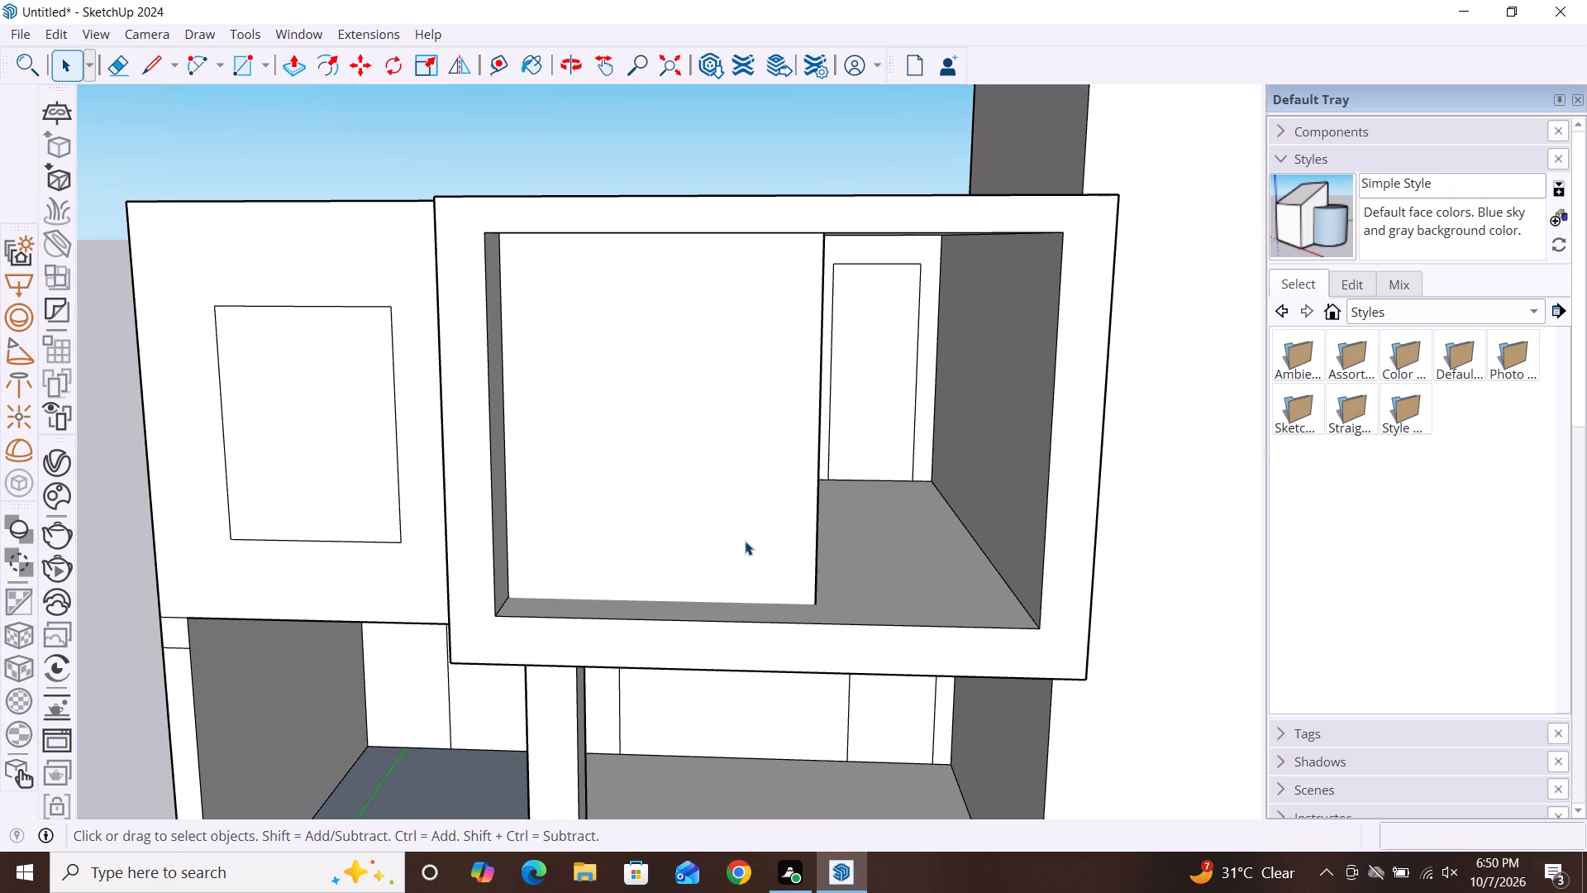
# Draw a floor strip rectangle of about 8" by 8' 6" from the block's front bottom corner to the upper room's opposite side wall.
pyautogui.write('r')
pyautogui.moveTo(758, 667); pyautogui.dragTo(832, 669, button='middle')
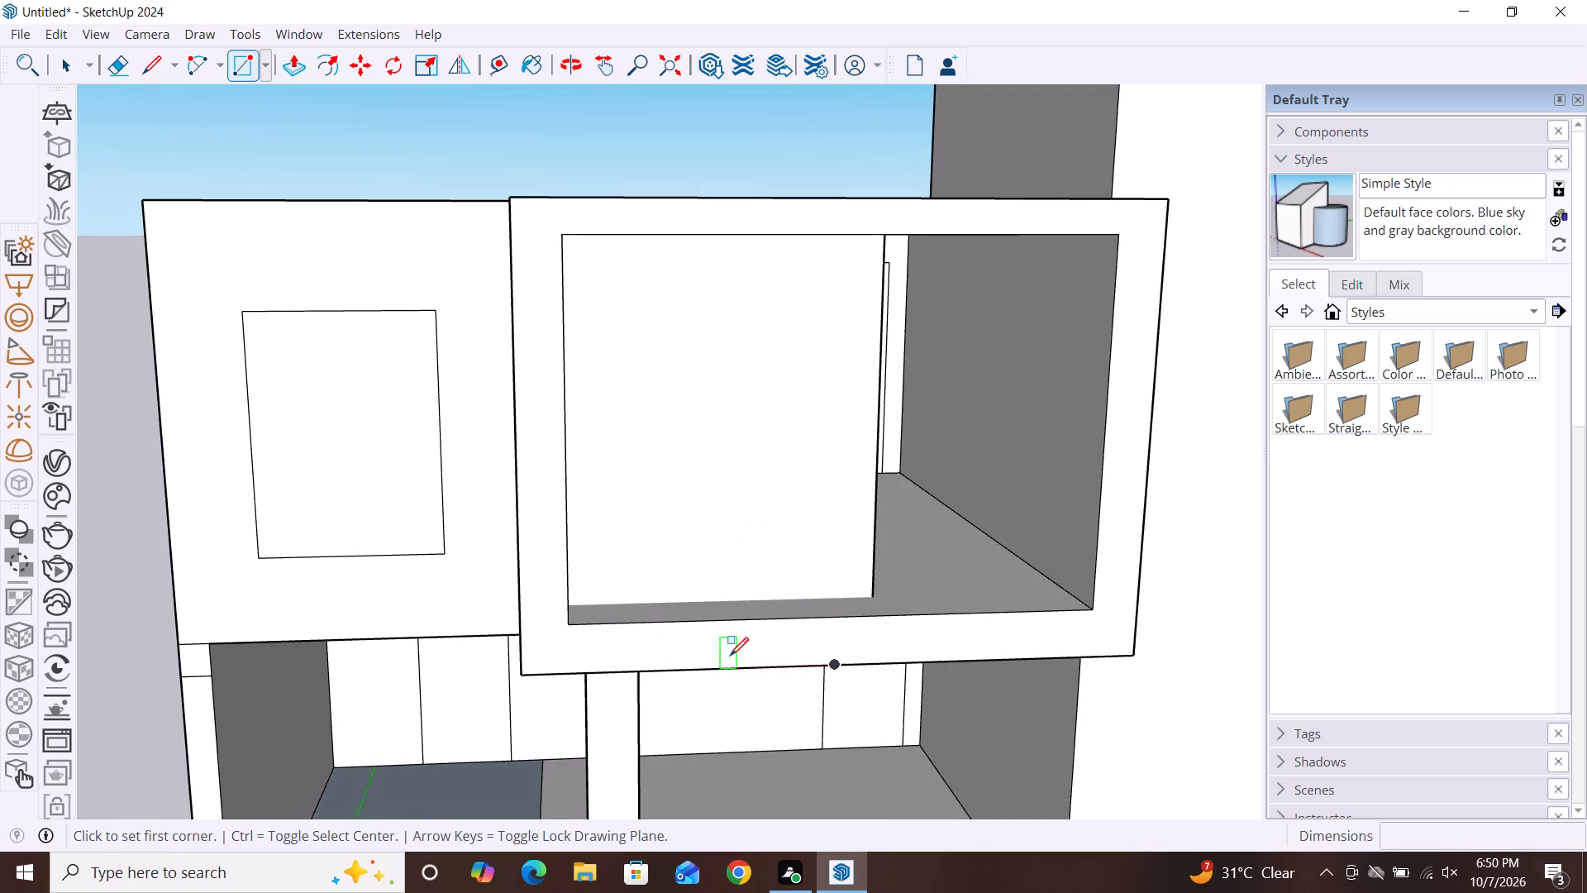
pyautogui.moveTo(730, 656); pyautogui.dragTo(696, 664, button='middle')
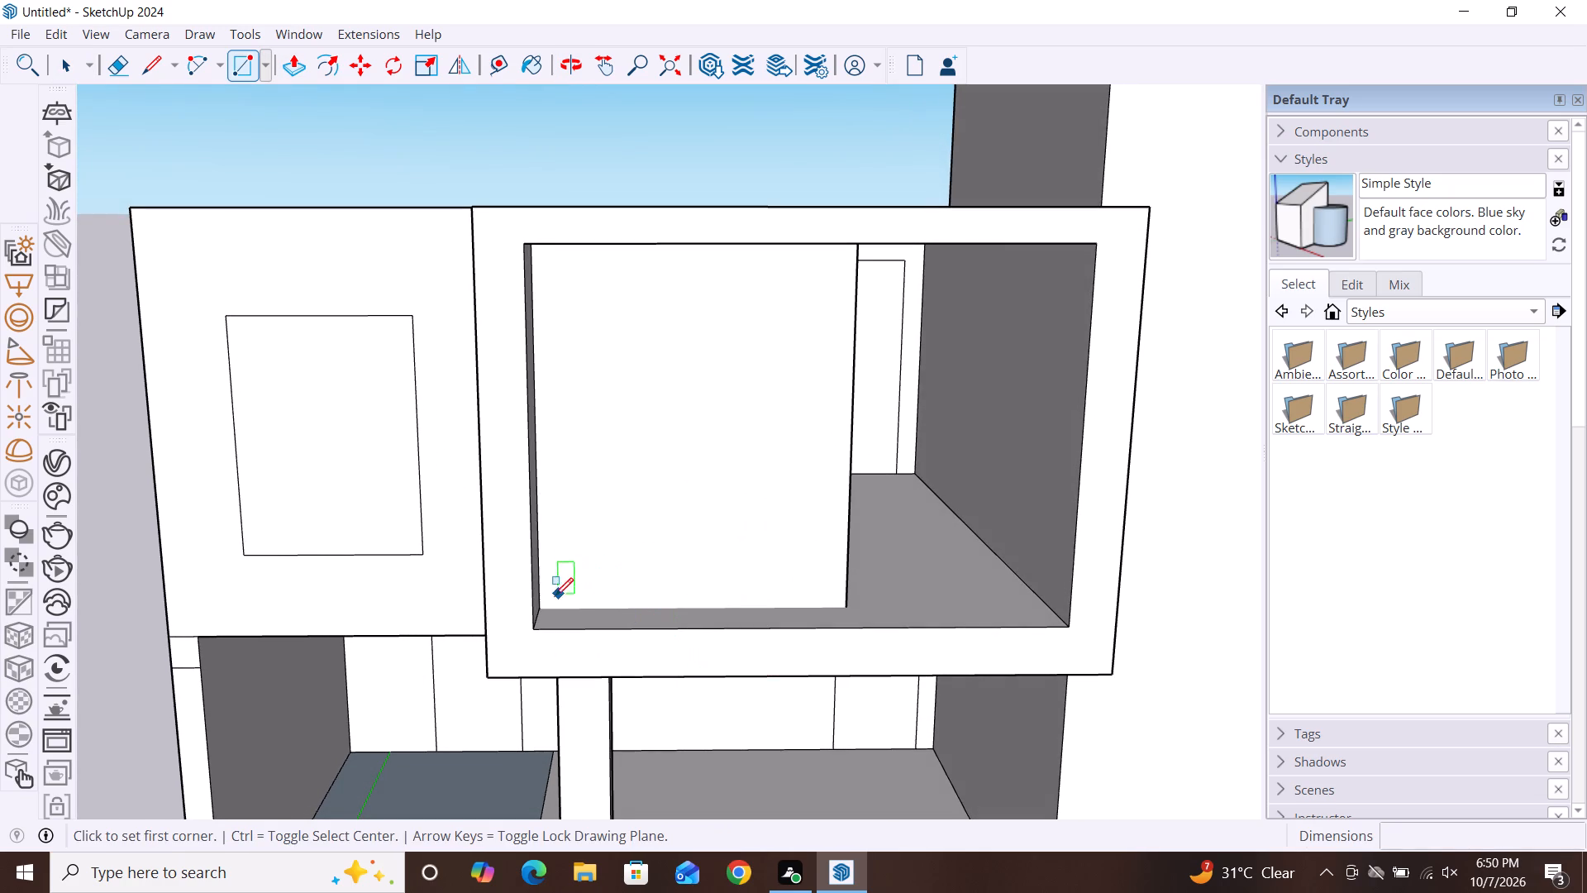
pyautogui.click(542, 604)
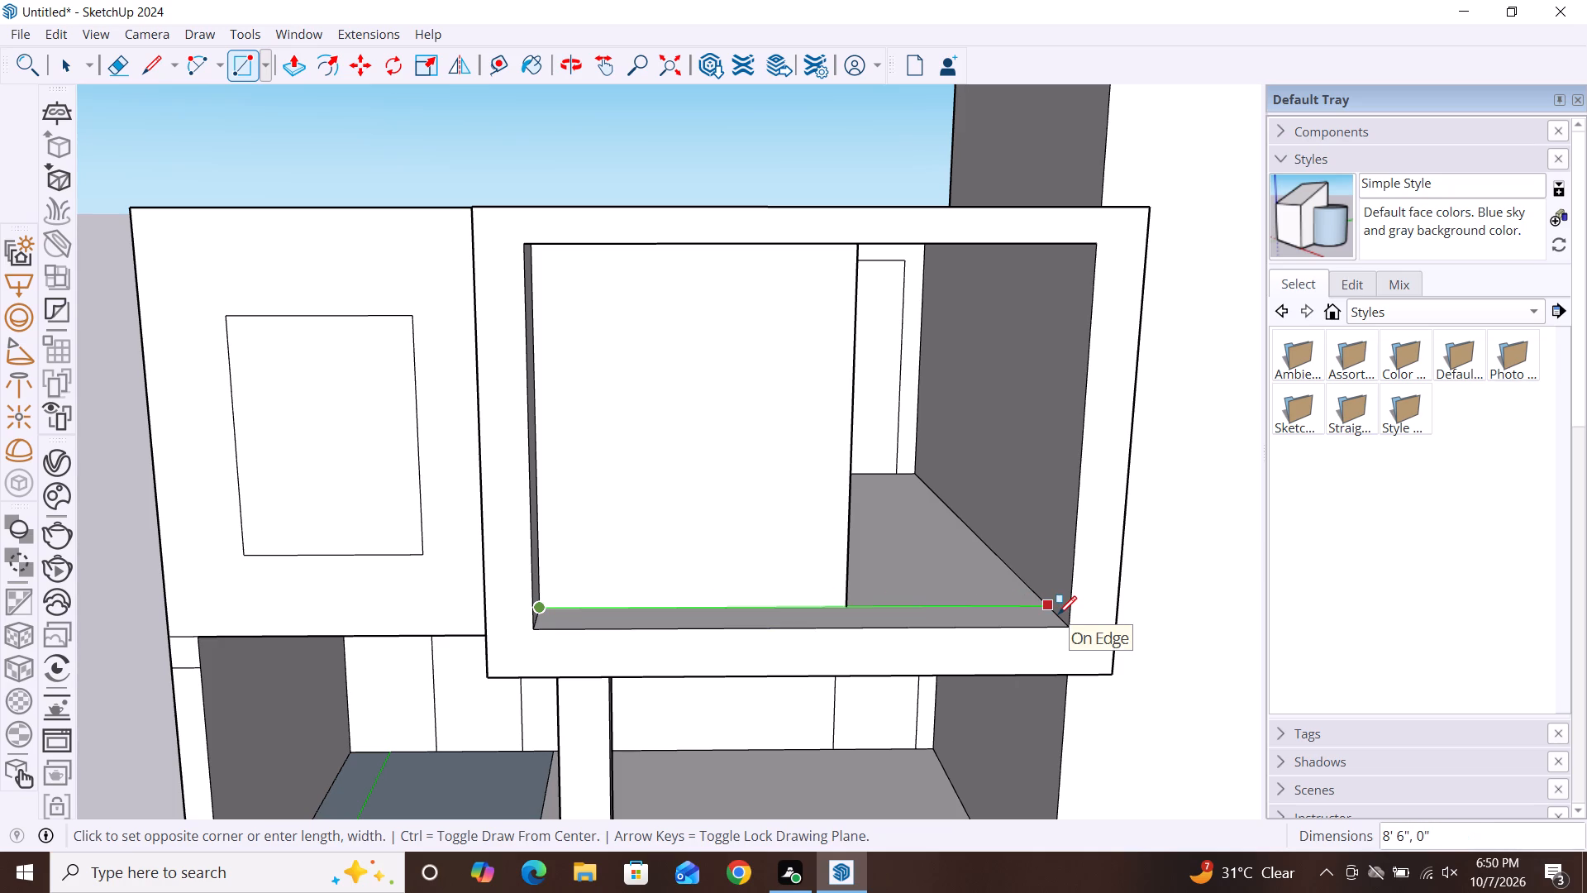
pyautogui.scroll(5, 1058, 614)
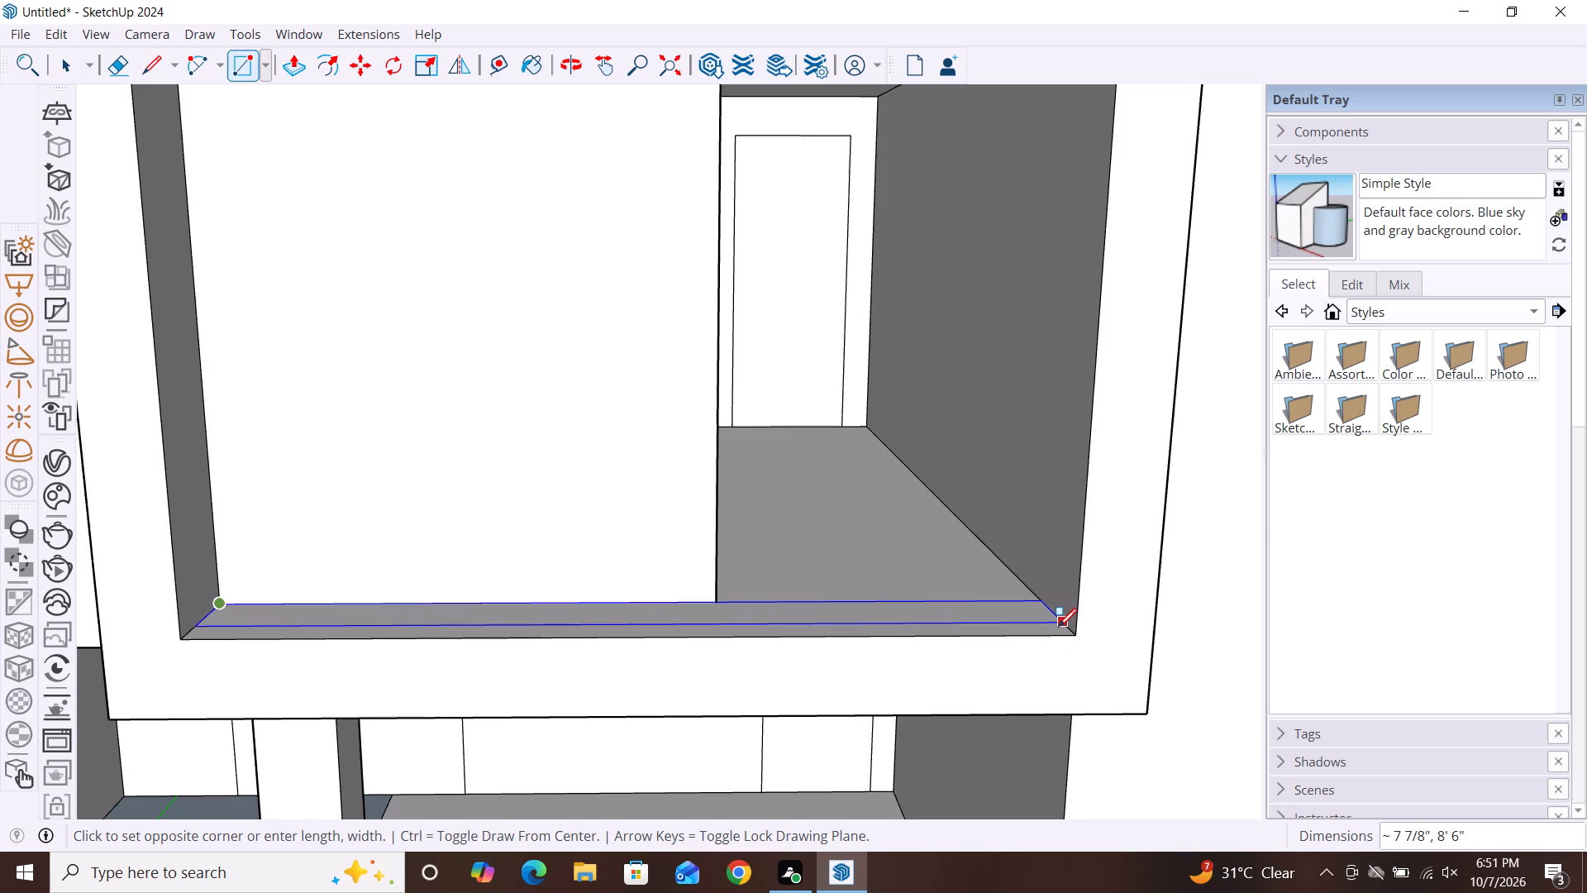
pyautogui.click(1058, 627)
# Push/Pull the floor strip up about 1' 4" to form a low parapet across the upper room's open front.
pyautogui.press('p')
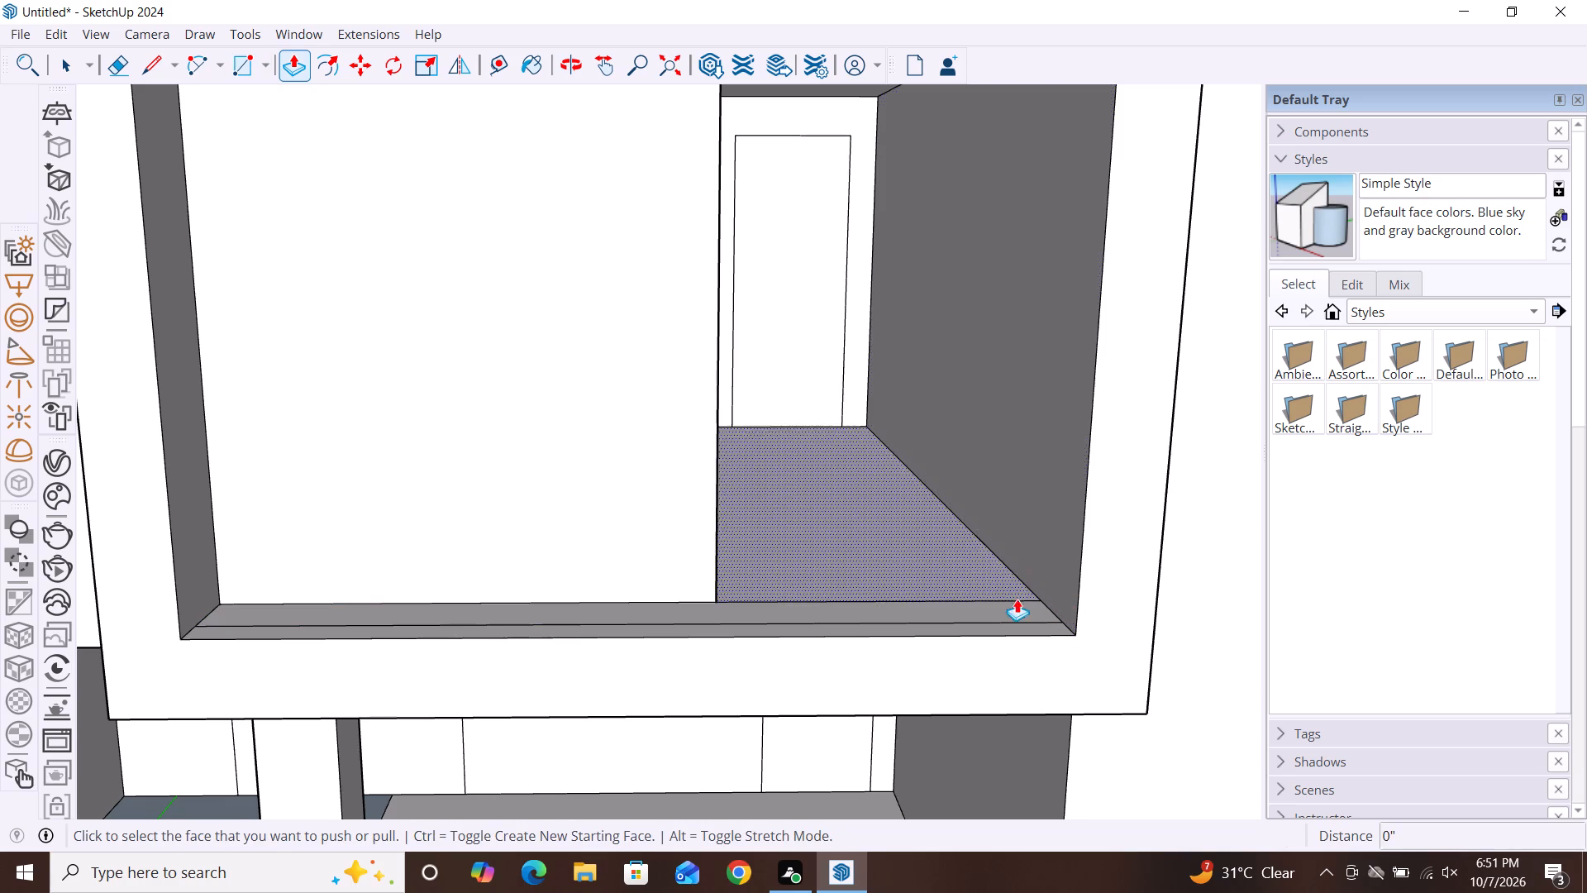
pyautogui.click(1015, 605)
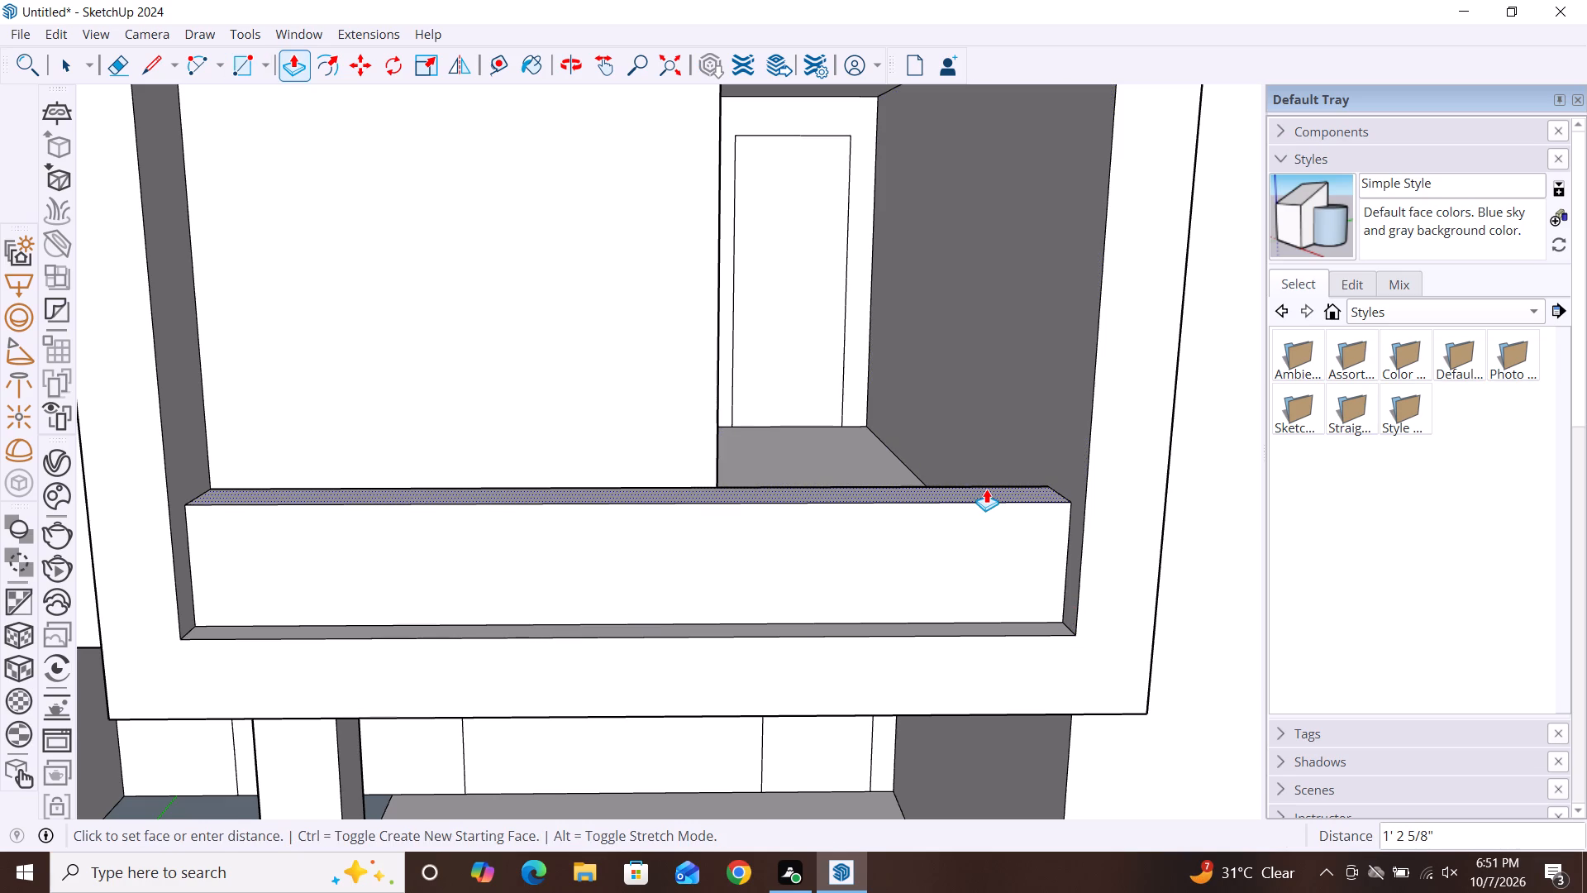
pyautogui.scroll(-3, 986, 474)
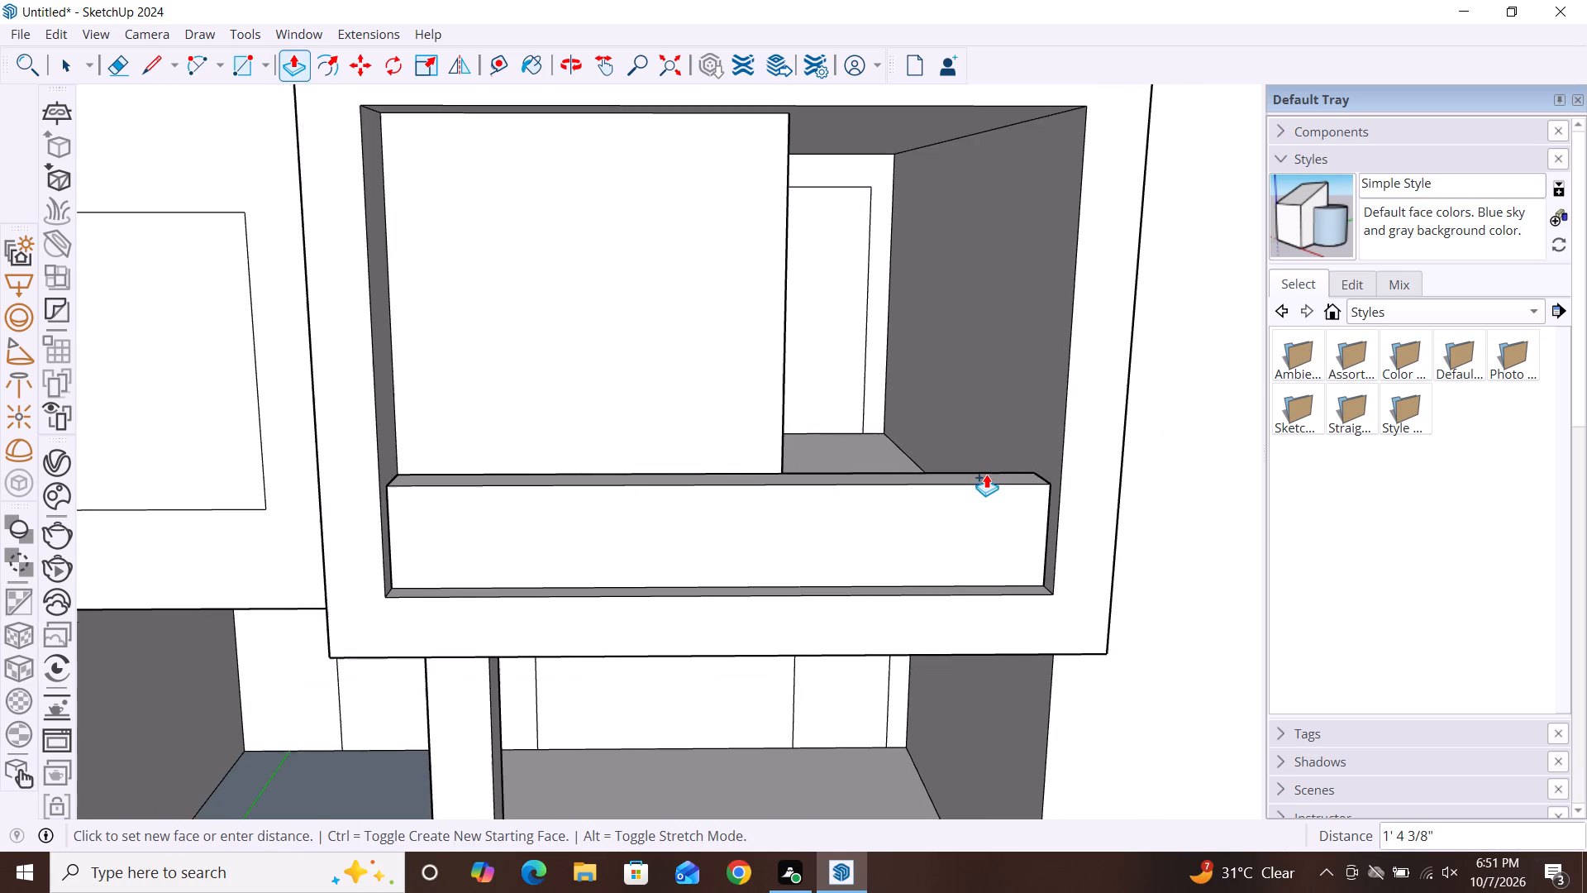
pyautogui.scroll(-2, 986, 474)
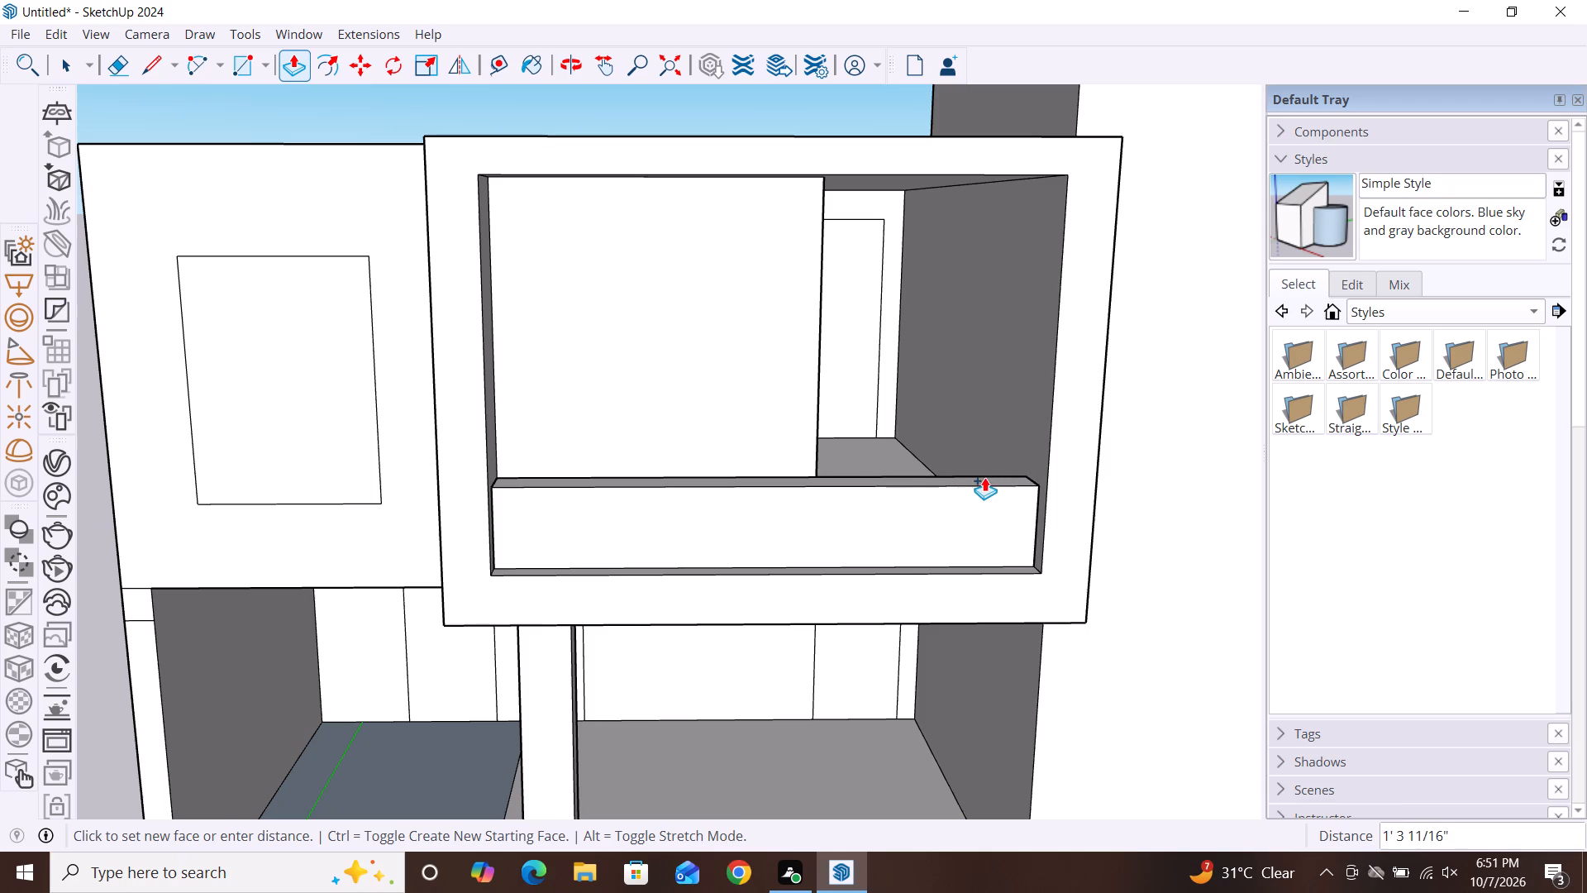
pyautogui.click(984, 472)
pyautogui.press('space')
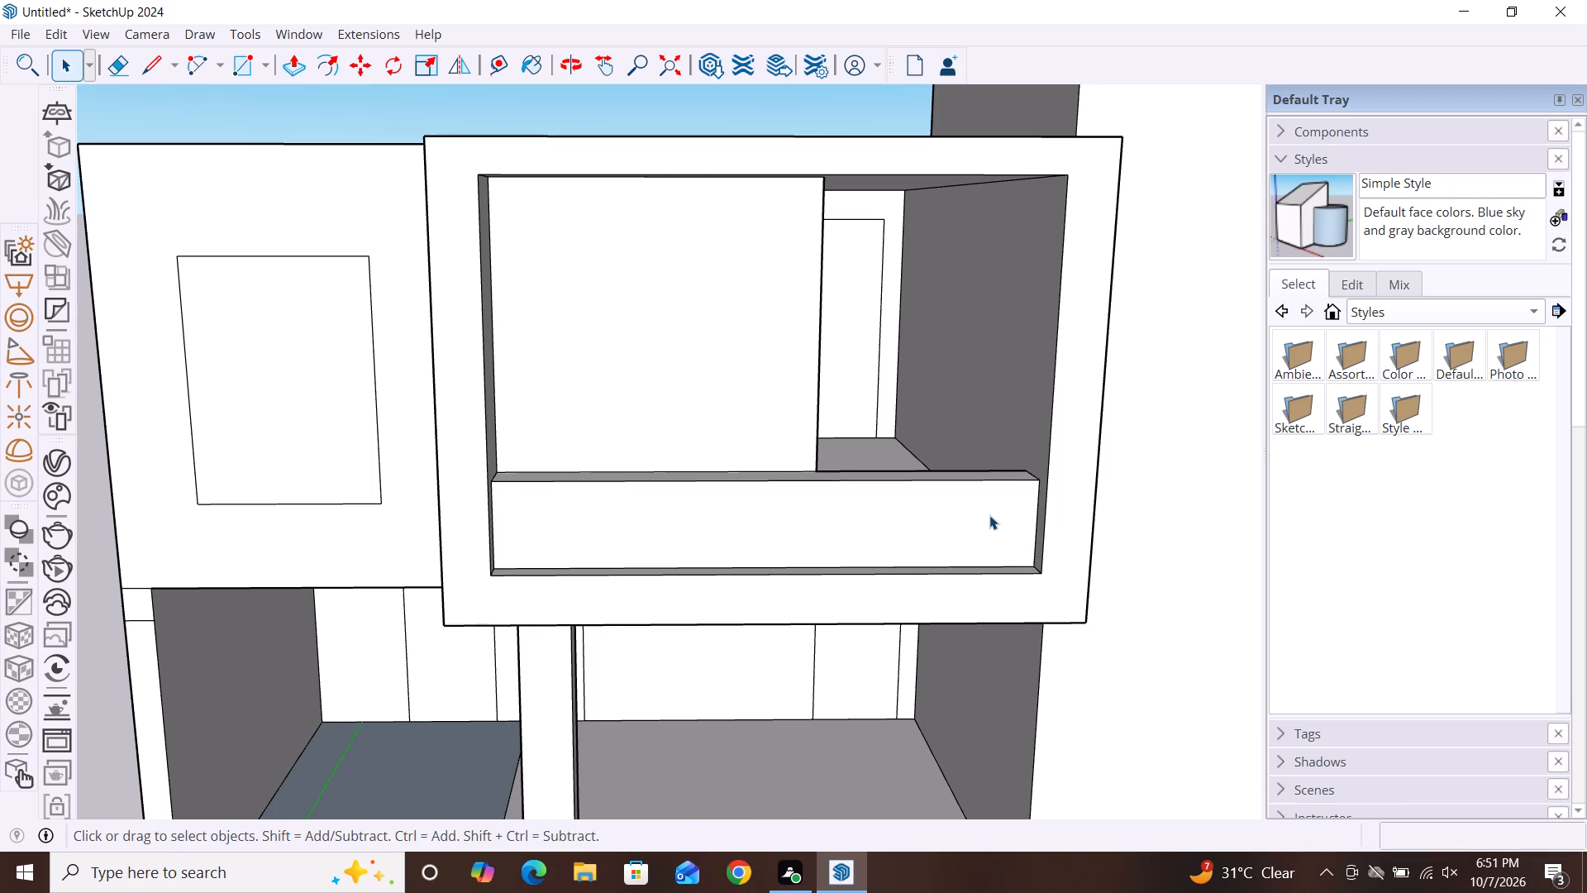
# Draw a window rectangle of about 2' 5" by 3' 2" on the block's front face, above the parapet.
pyautogui.scroll(-2, 953, 489)
pyautogui.moveTo(971, 600); pyautogui.dragTo(879, 504, button='middle')
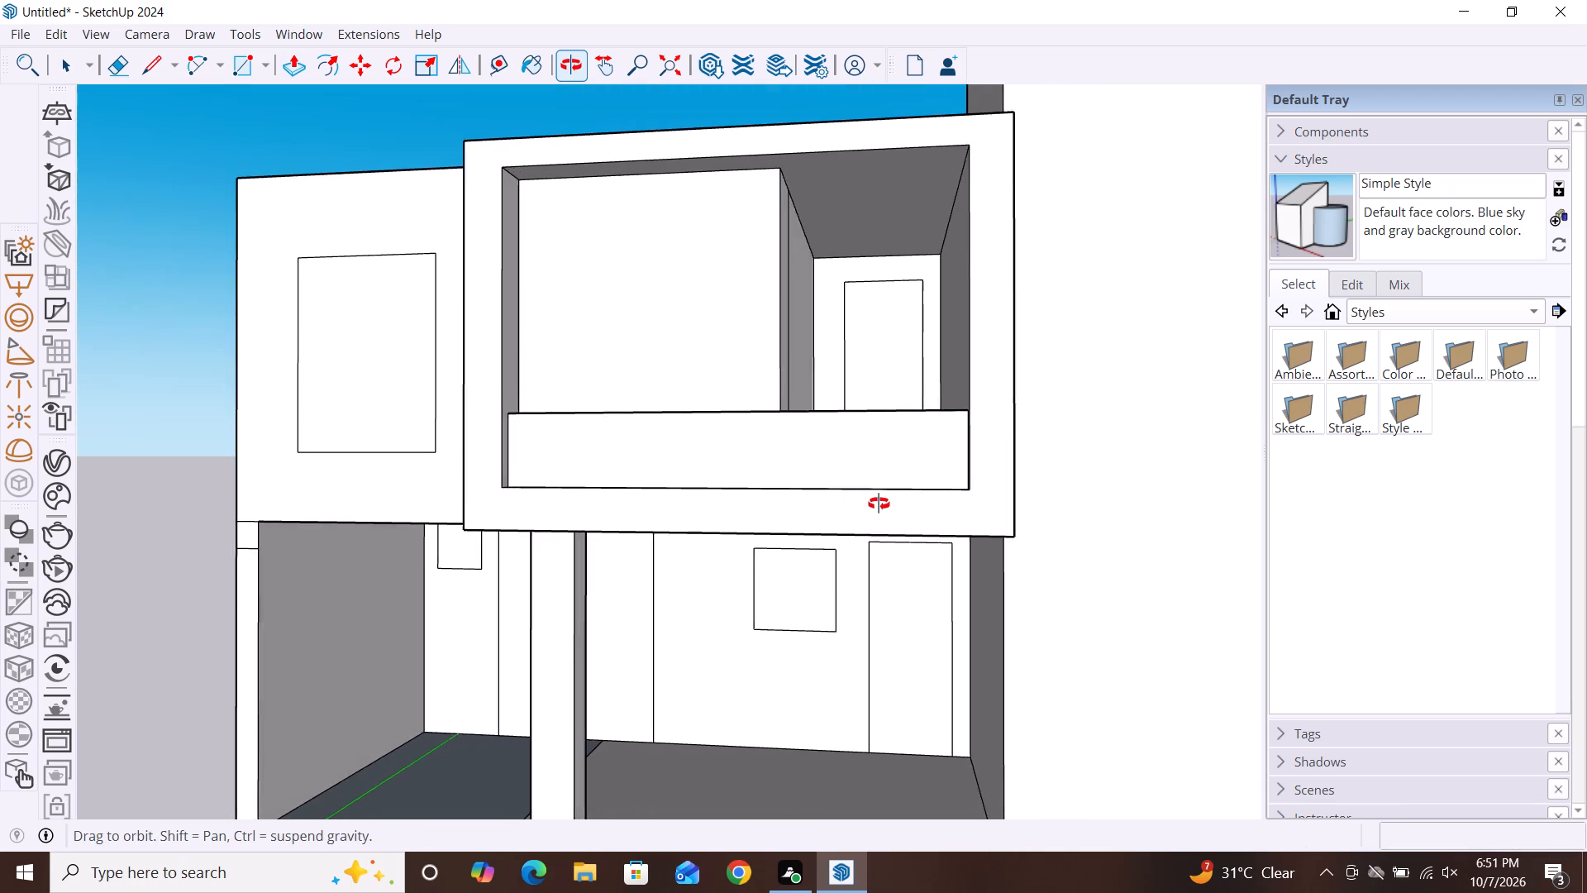
pyautogui.moveTo(879, 504); pyautogui.dragTo(953, 585, button='middle')
pyautogui.scroll(2, 655, 347)
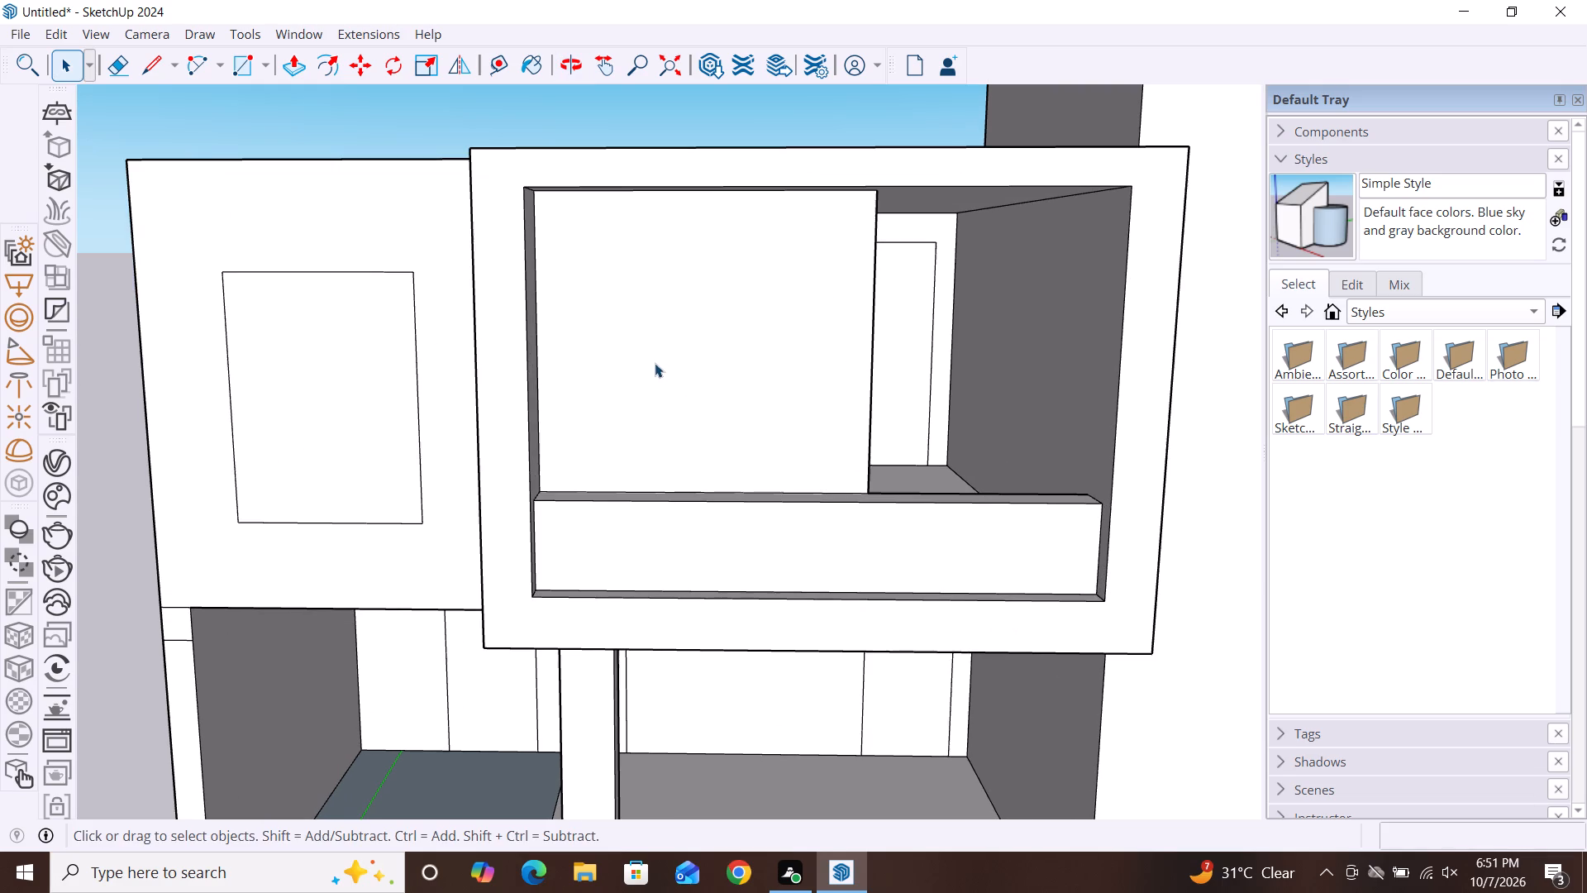
pyautogui.press('r')
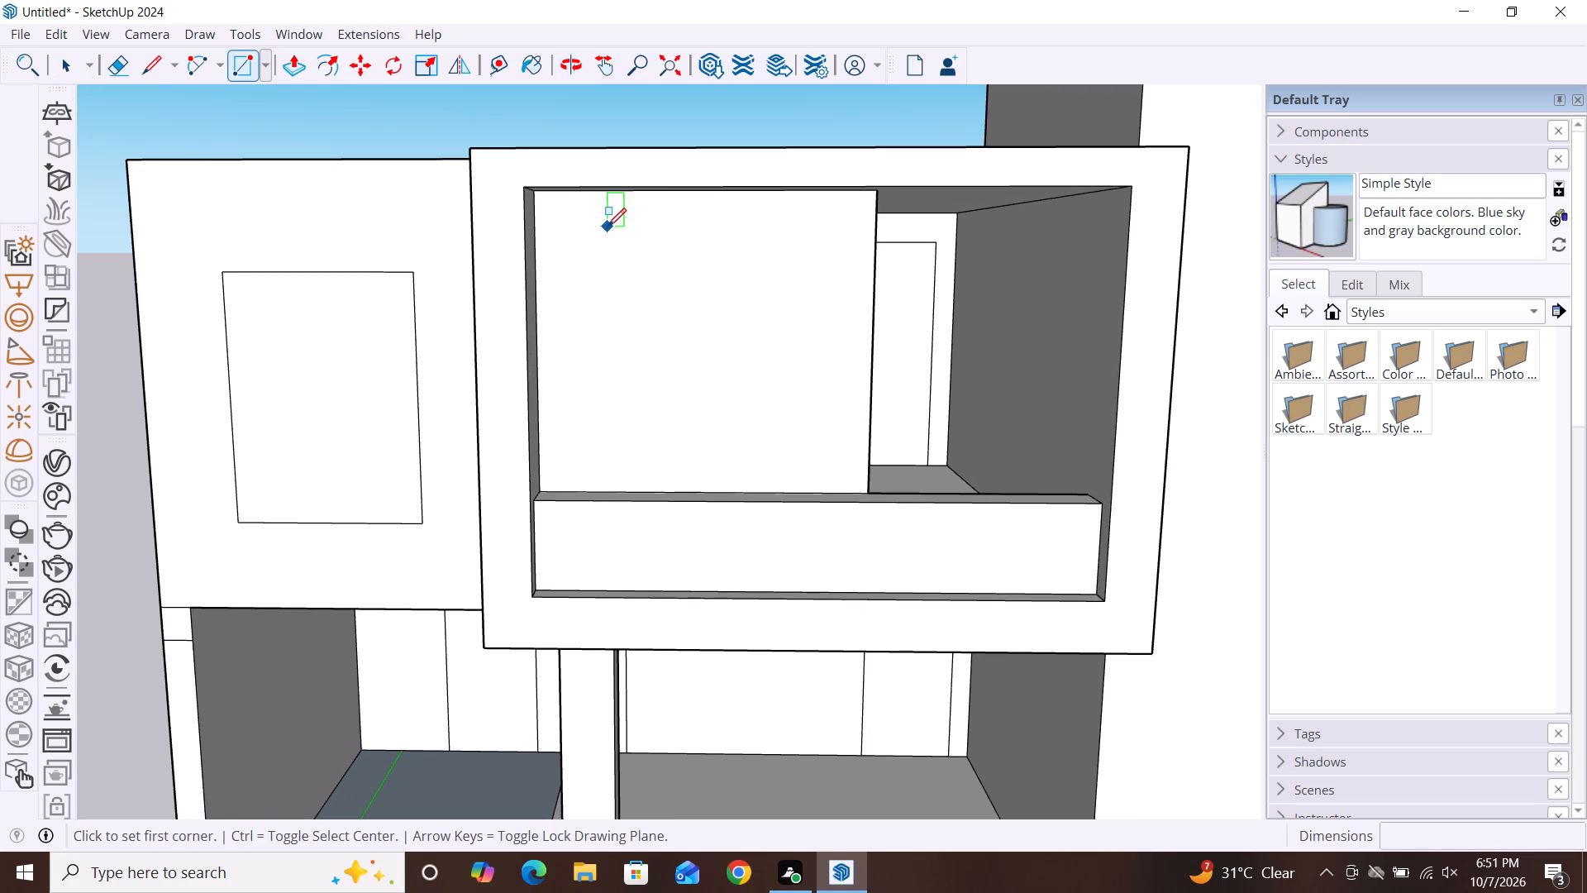
pyautogui.click(615, 237)
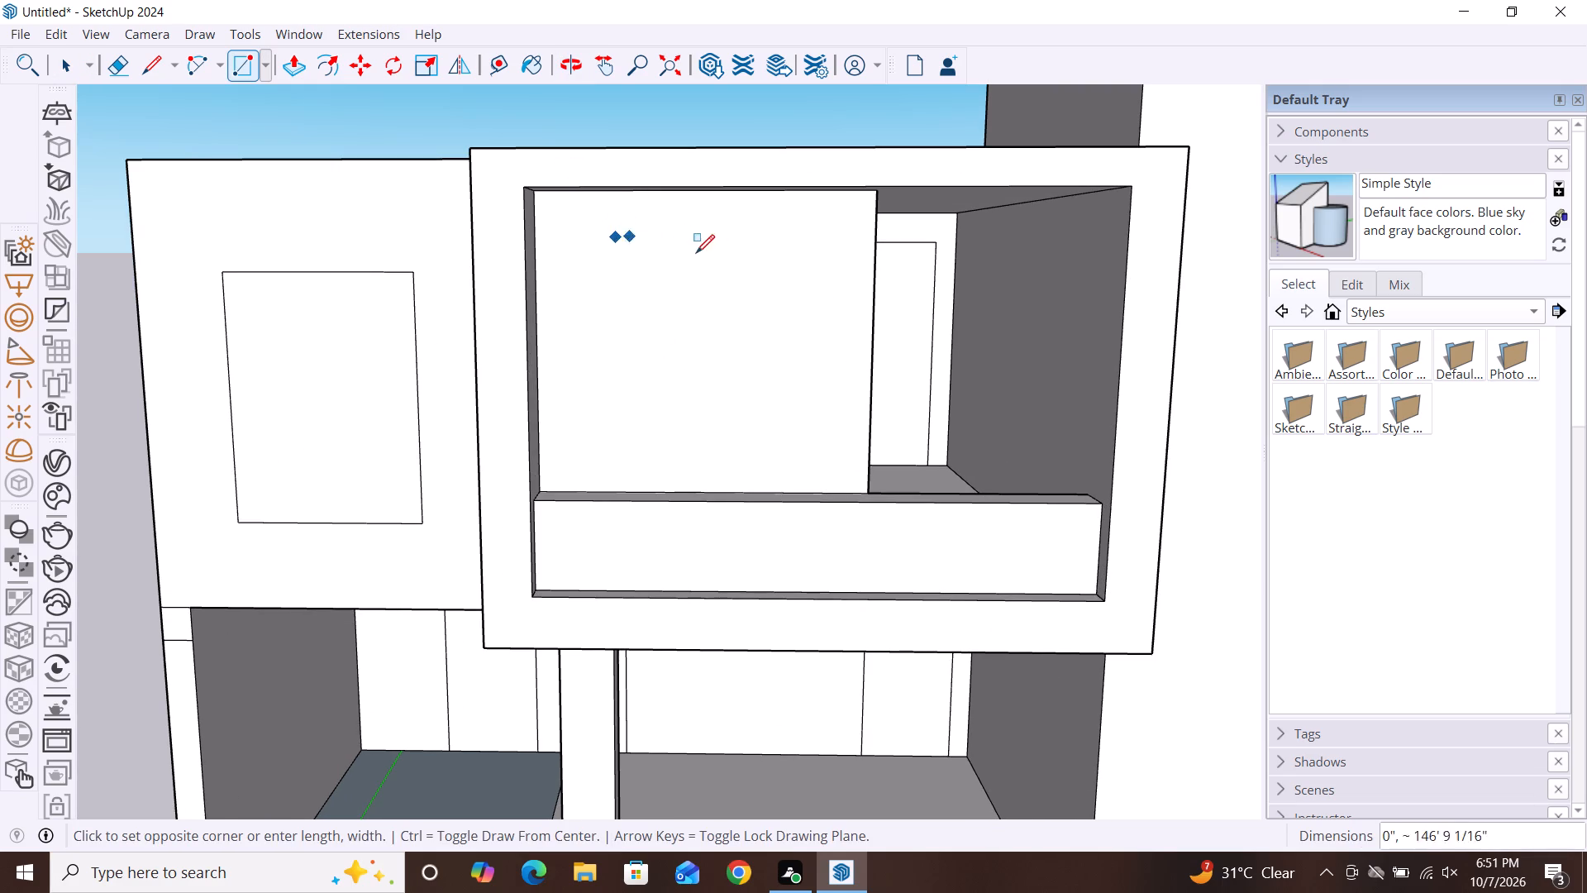
pyautogui.click(772, 446)
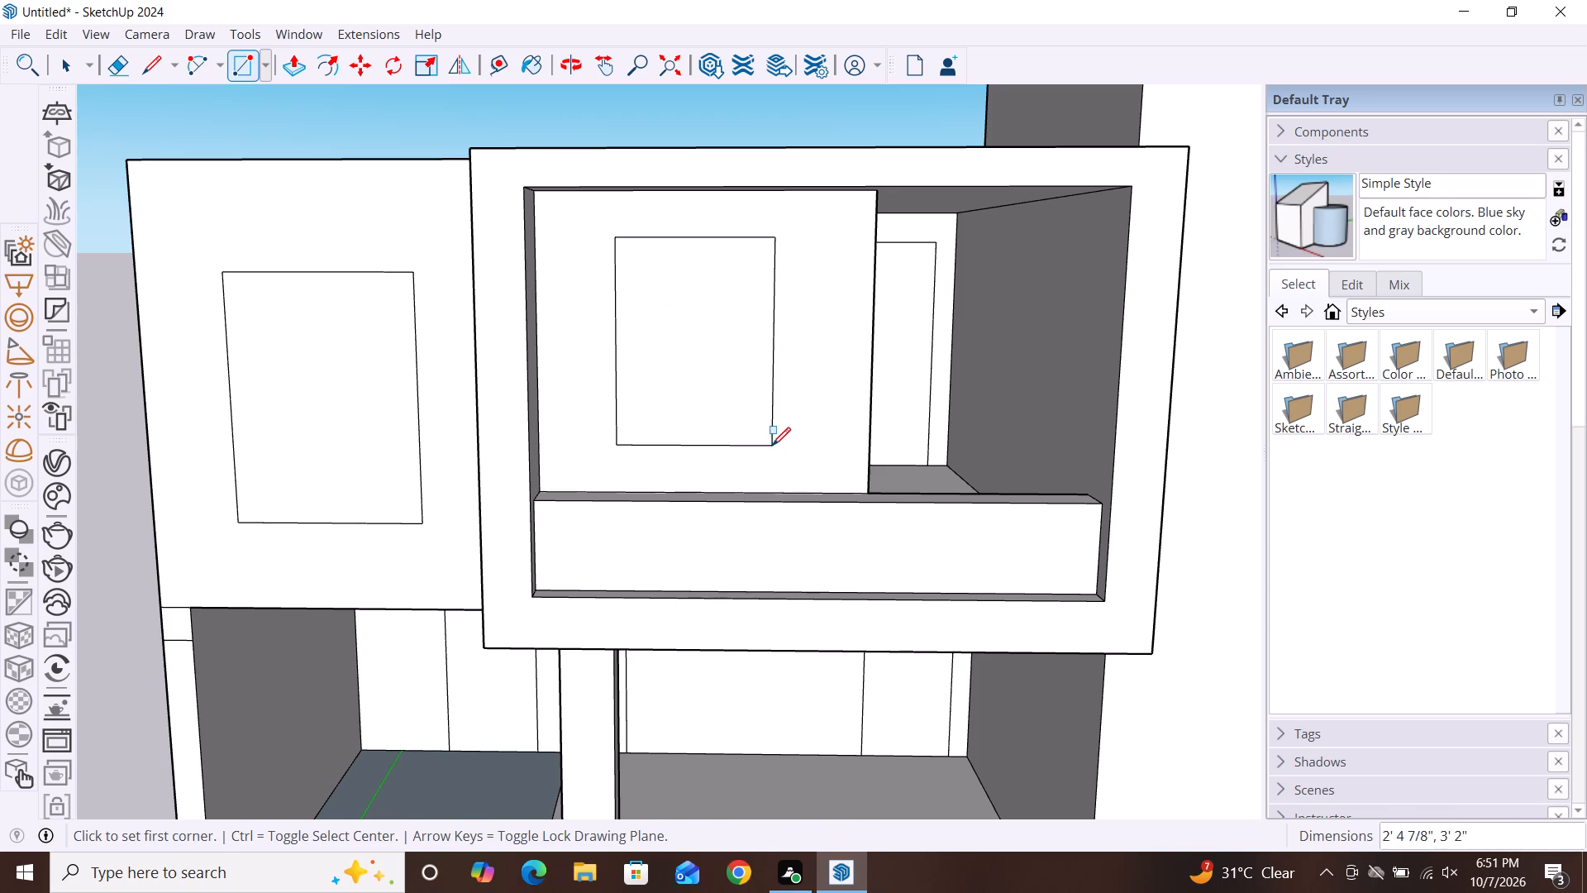
pyautogui.press('space')
# Examine the house's front facade from several angles, checking the parapet, window outlines and tower together.
pyautogui.scroll(-8, 647, 408)
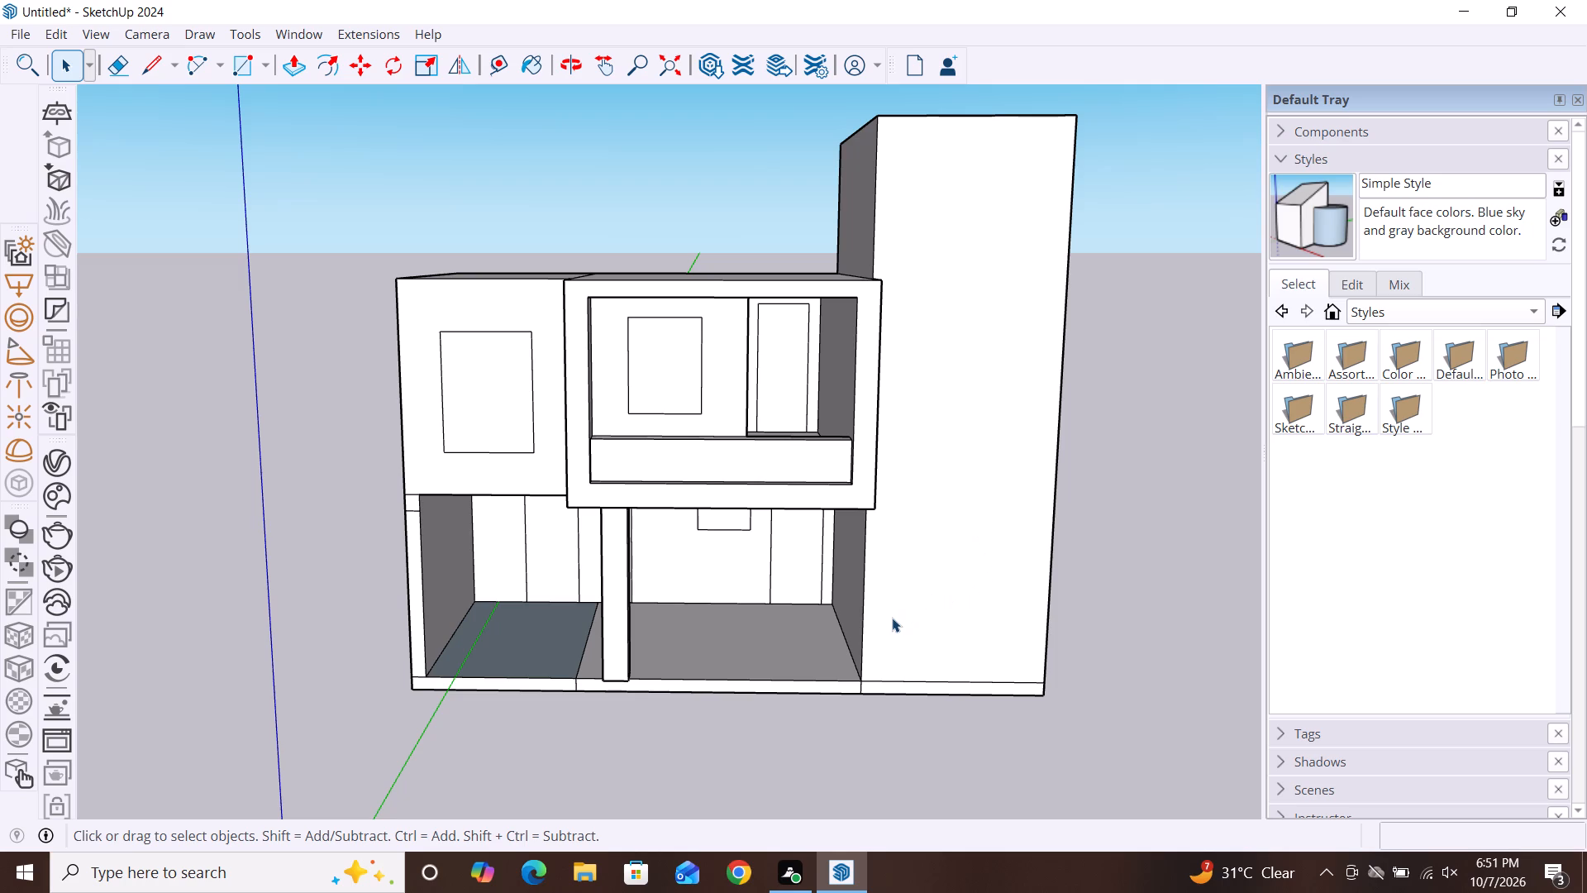
pyautogui.moveTo(892, 618); pyautogui.dragTo(921, 519, button='middle')
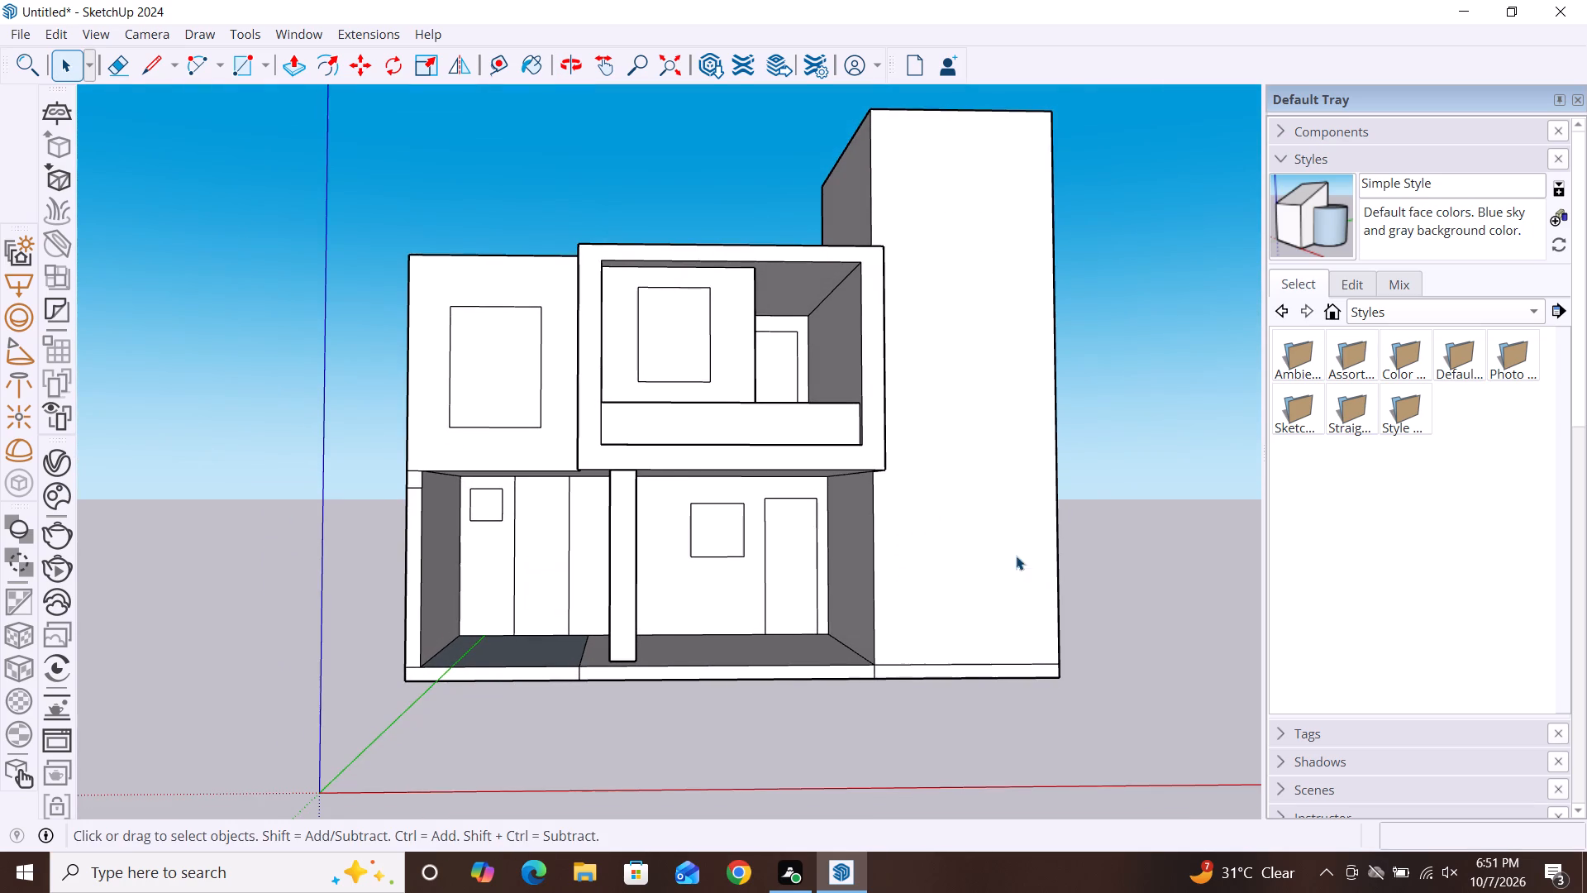
pyautogui.scroll(-2, 1050, 571)
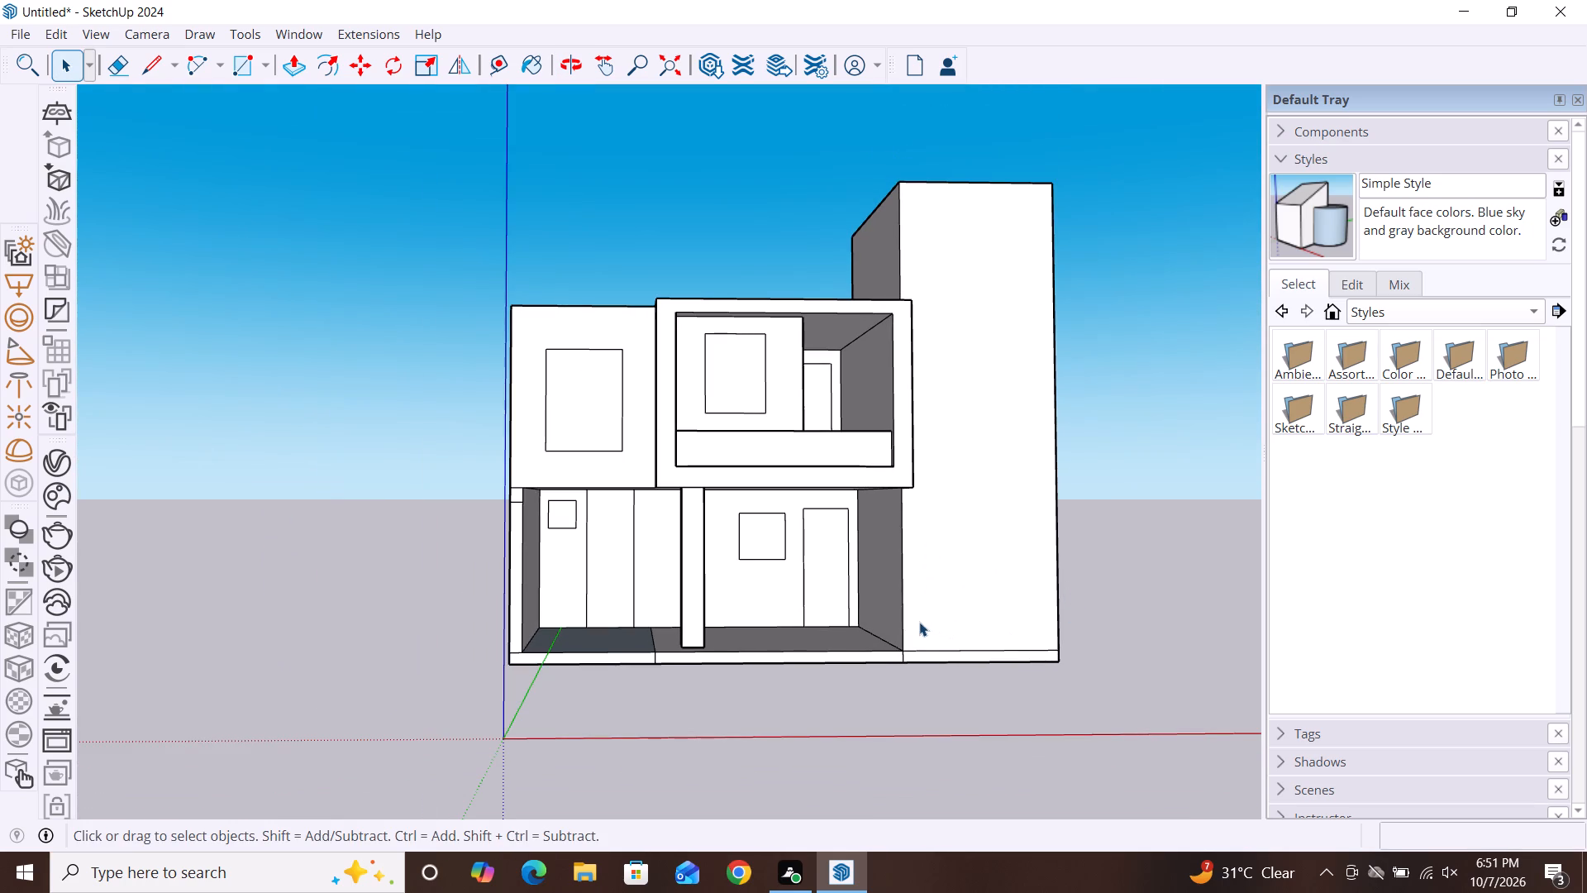
pyautogui.moveTo(919, 622); pyautogui.dragTo(807, 604, button='middle')
pyautogui.moveTo(898, 609); pyautogui.dragTo(1069, 647, button='middle')
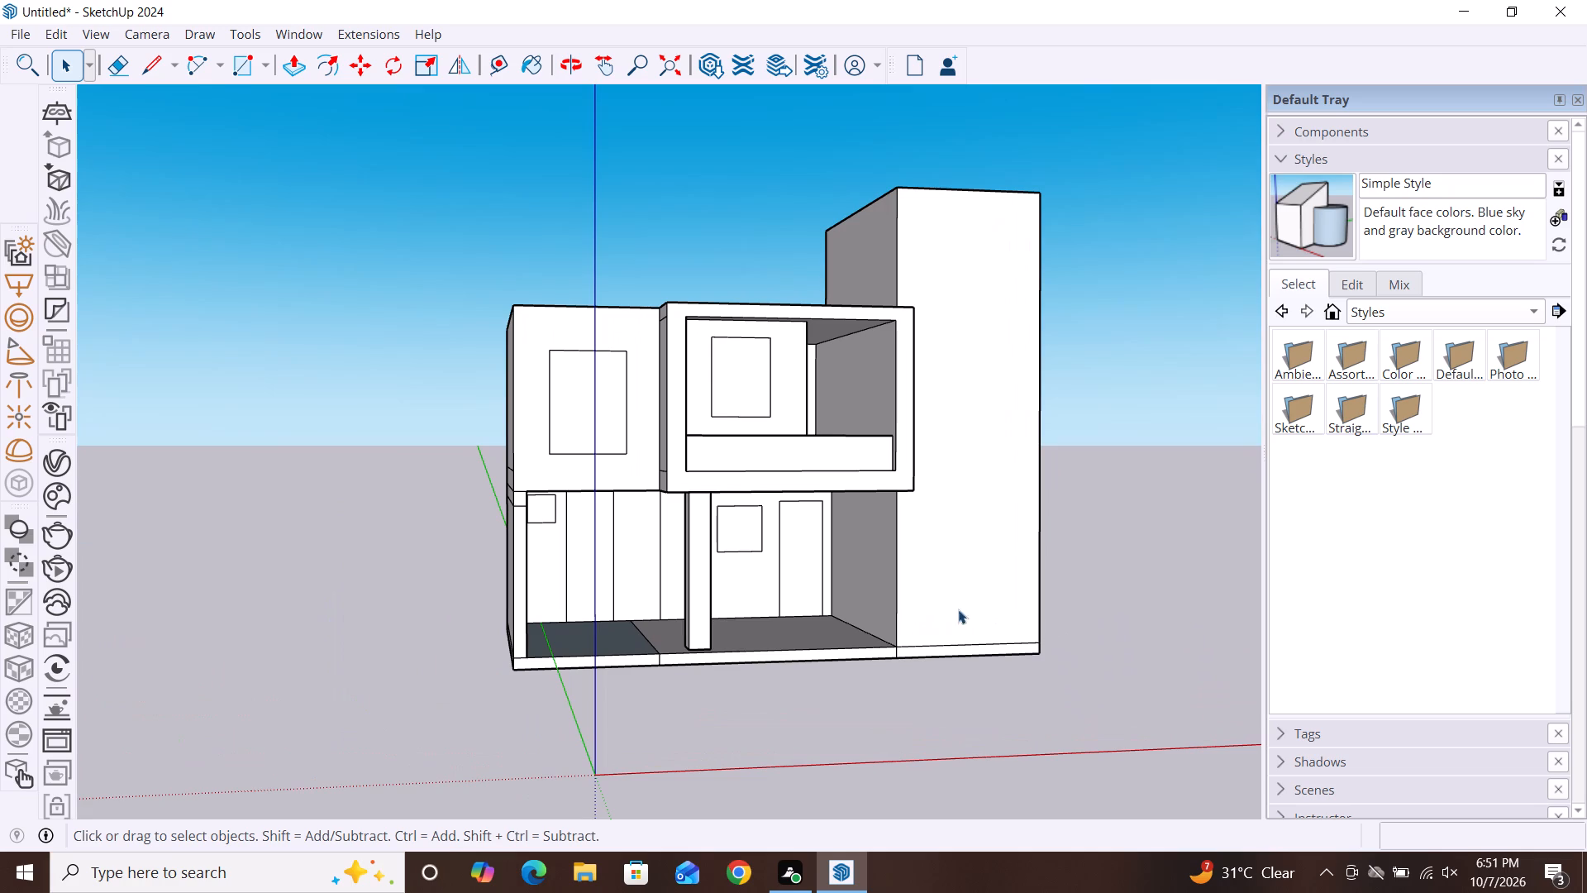
pyautogui.moveTo(765, 532); pyautogui.dragTo(681, 521, button='middle')
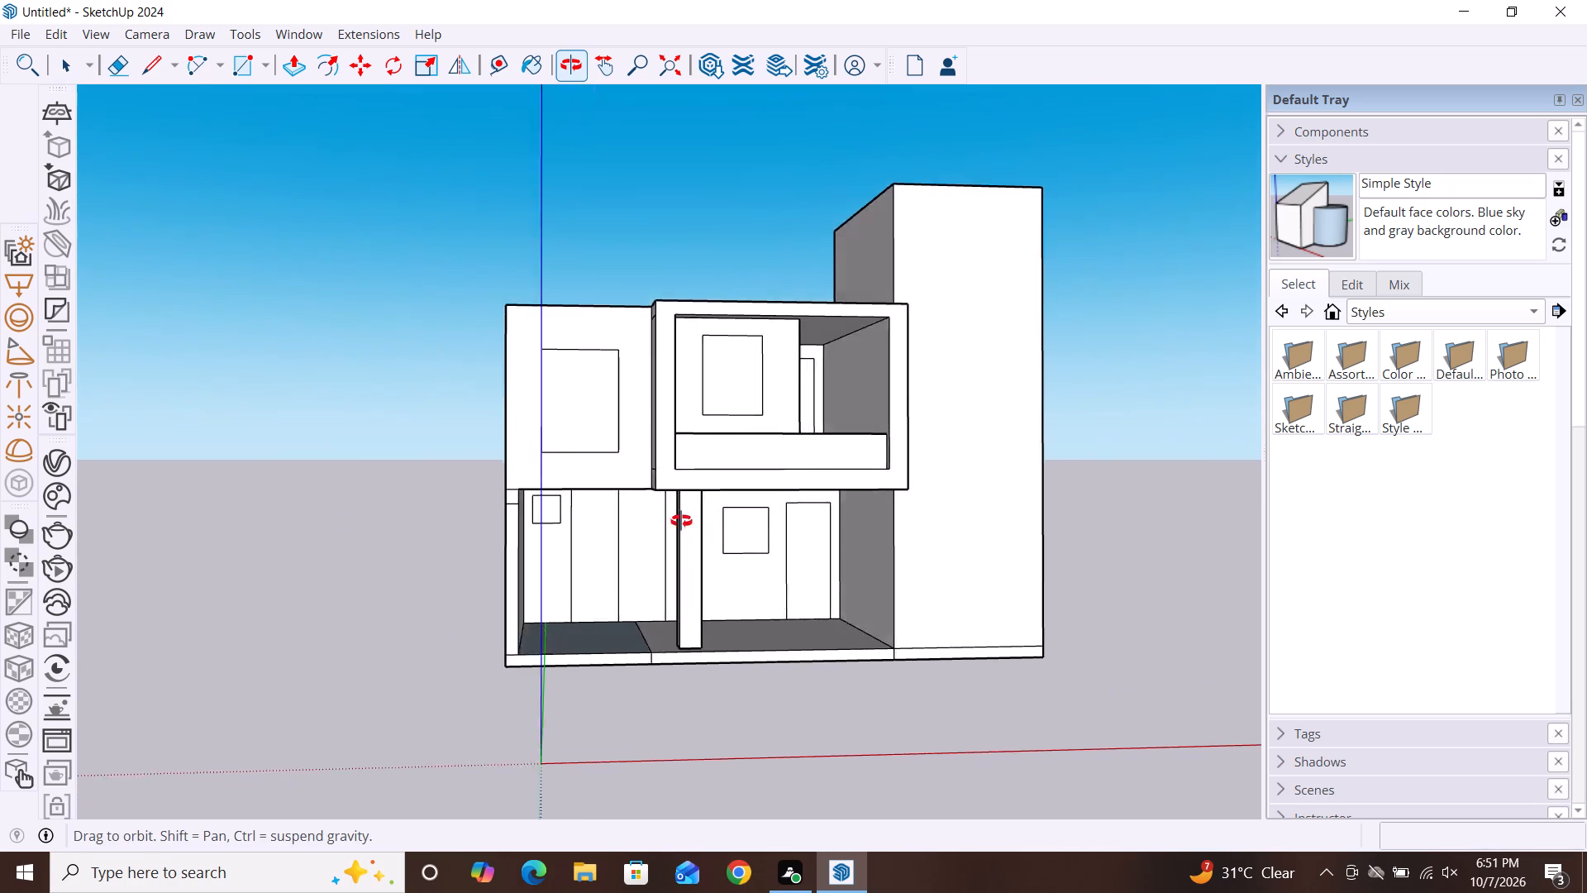
pyautogui.moveTo(681, 521); pyautogui.dragTo(677, 520, button='middle')
pyautogui.scroll(3, 1049, 375)
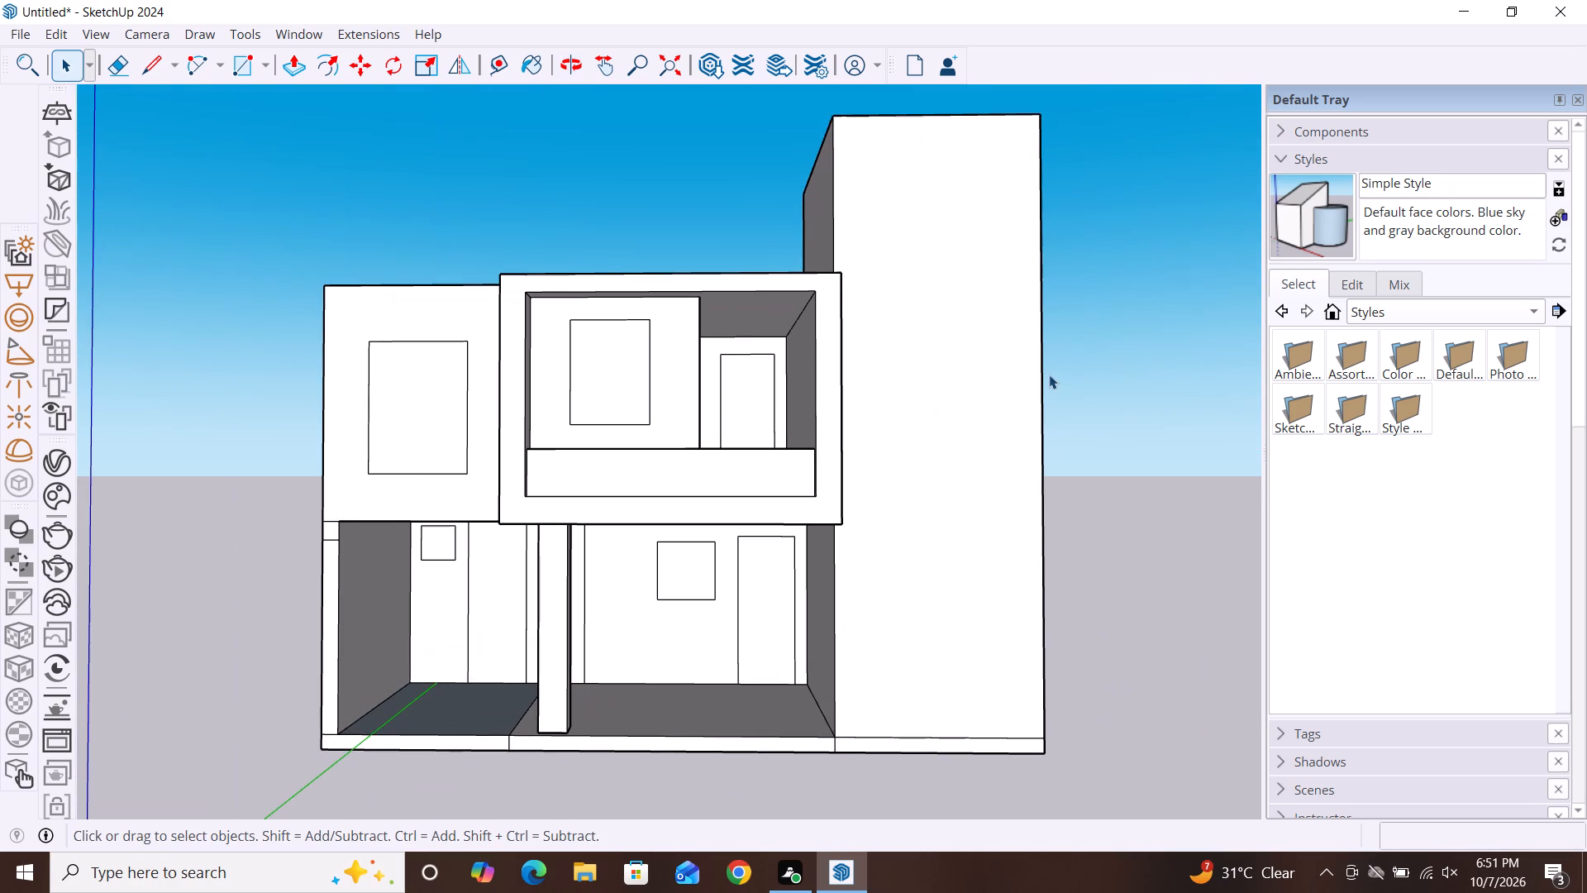
pyautogui.scroll(-1, 1049, 375)
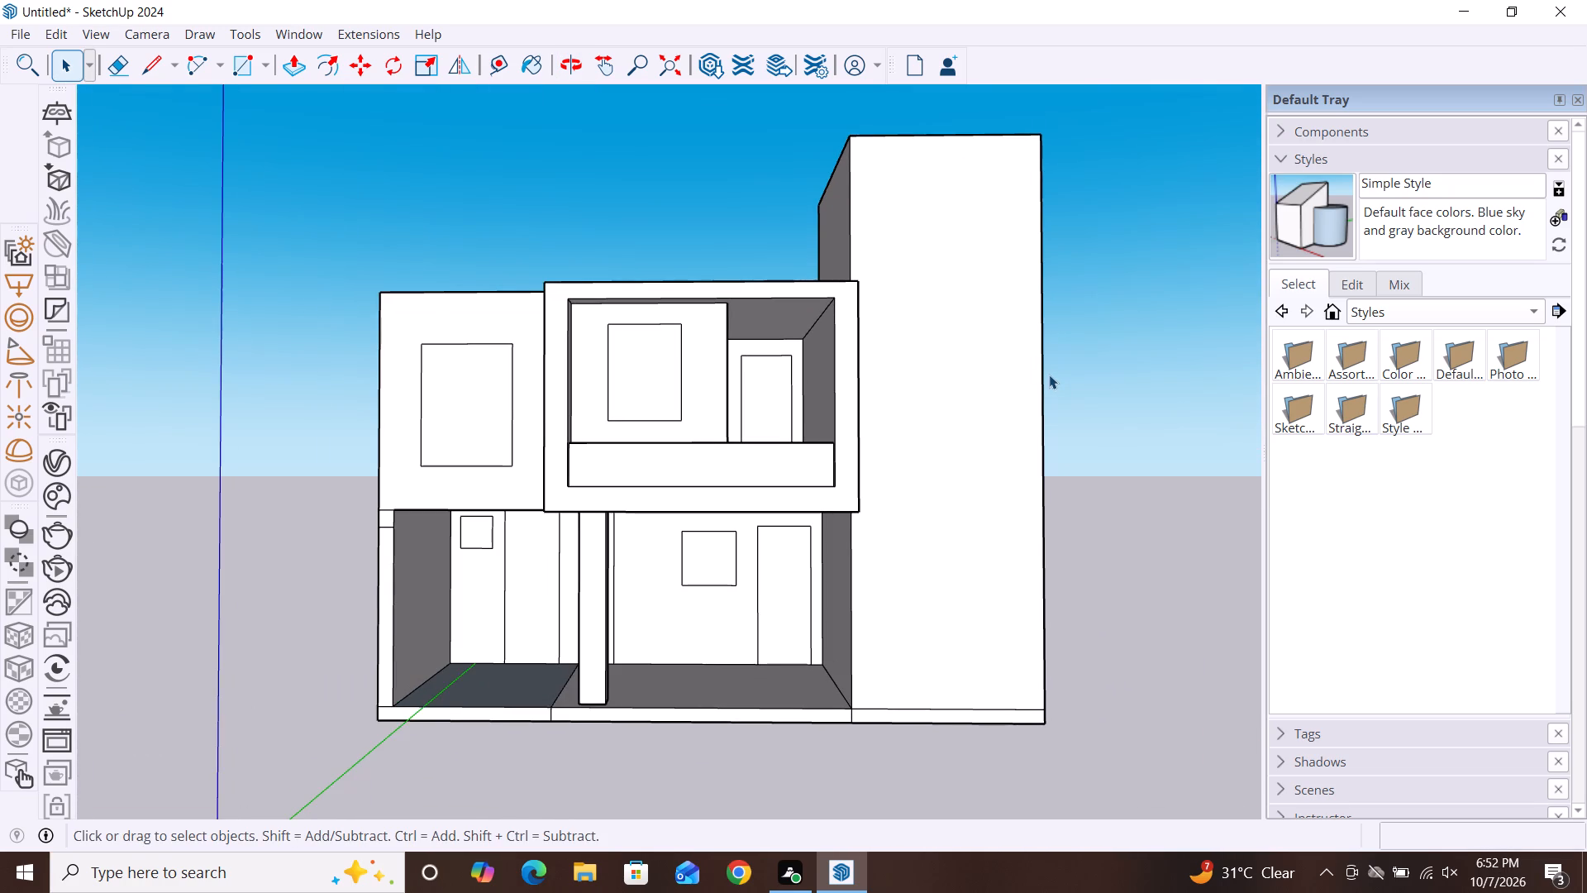
pyautogui.scroll(-2, 843, 354)
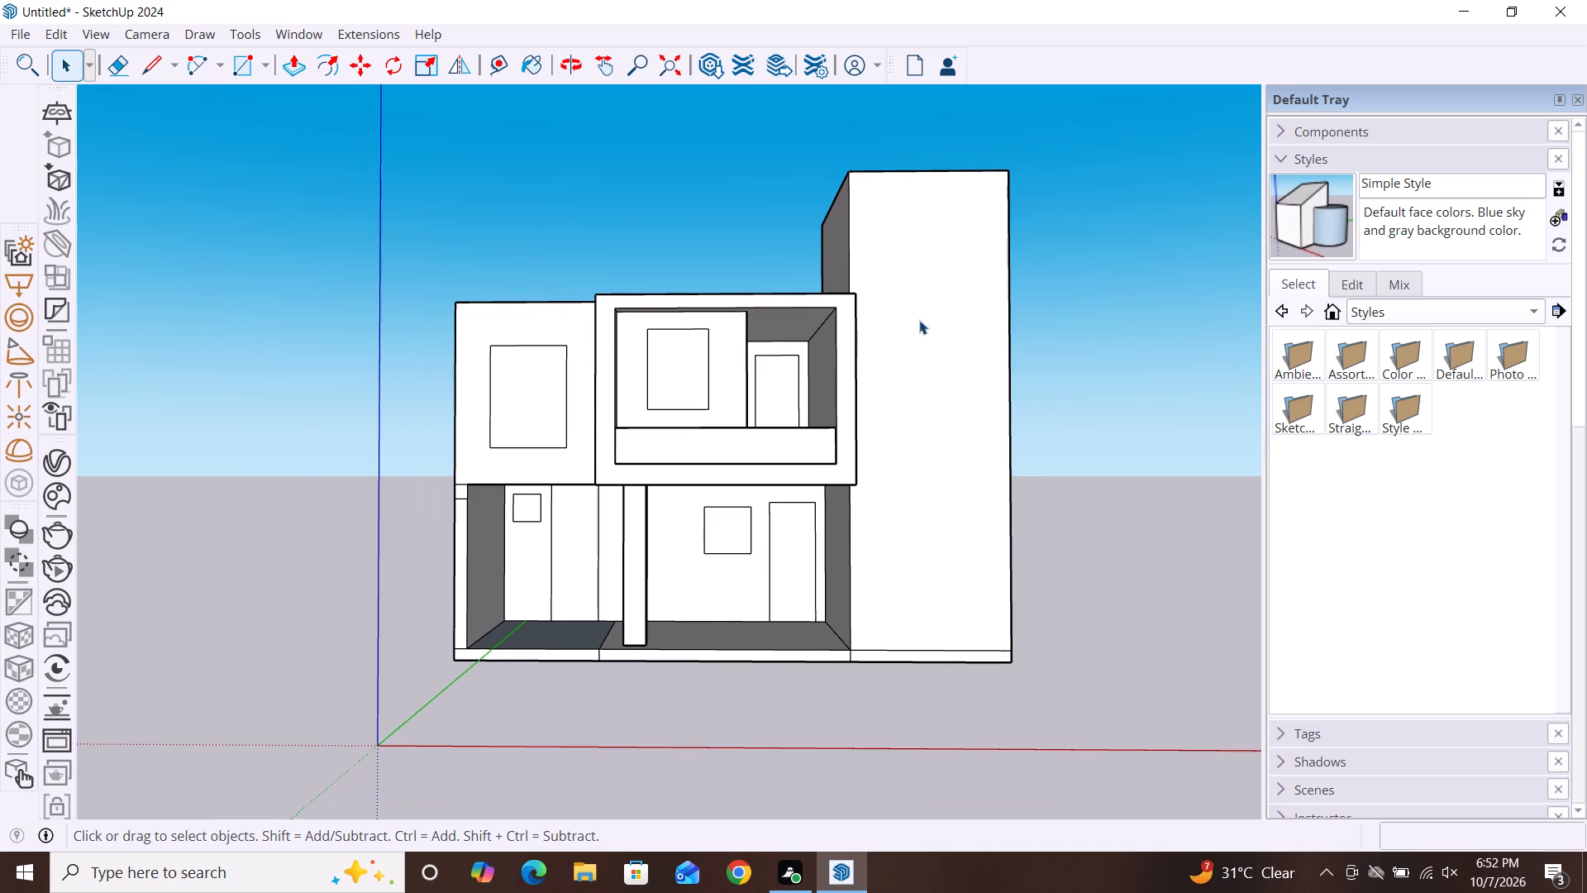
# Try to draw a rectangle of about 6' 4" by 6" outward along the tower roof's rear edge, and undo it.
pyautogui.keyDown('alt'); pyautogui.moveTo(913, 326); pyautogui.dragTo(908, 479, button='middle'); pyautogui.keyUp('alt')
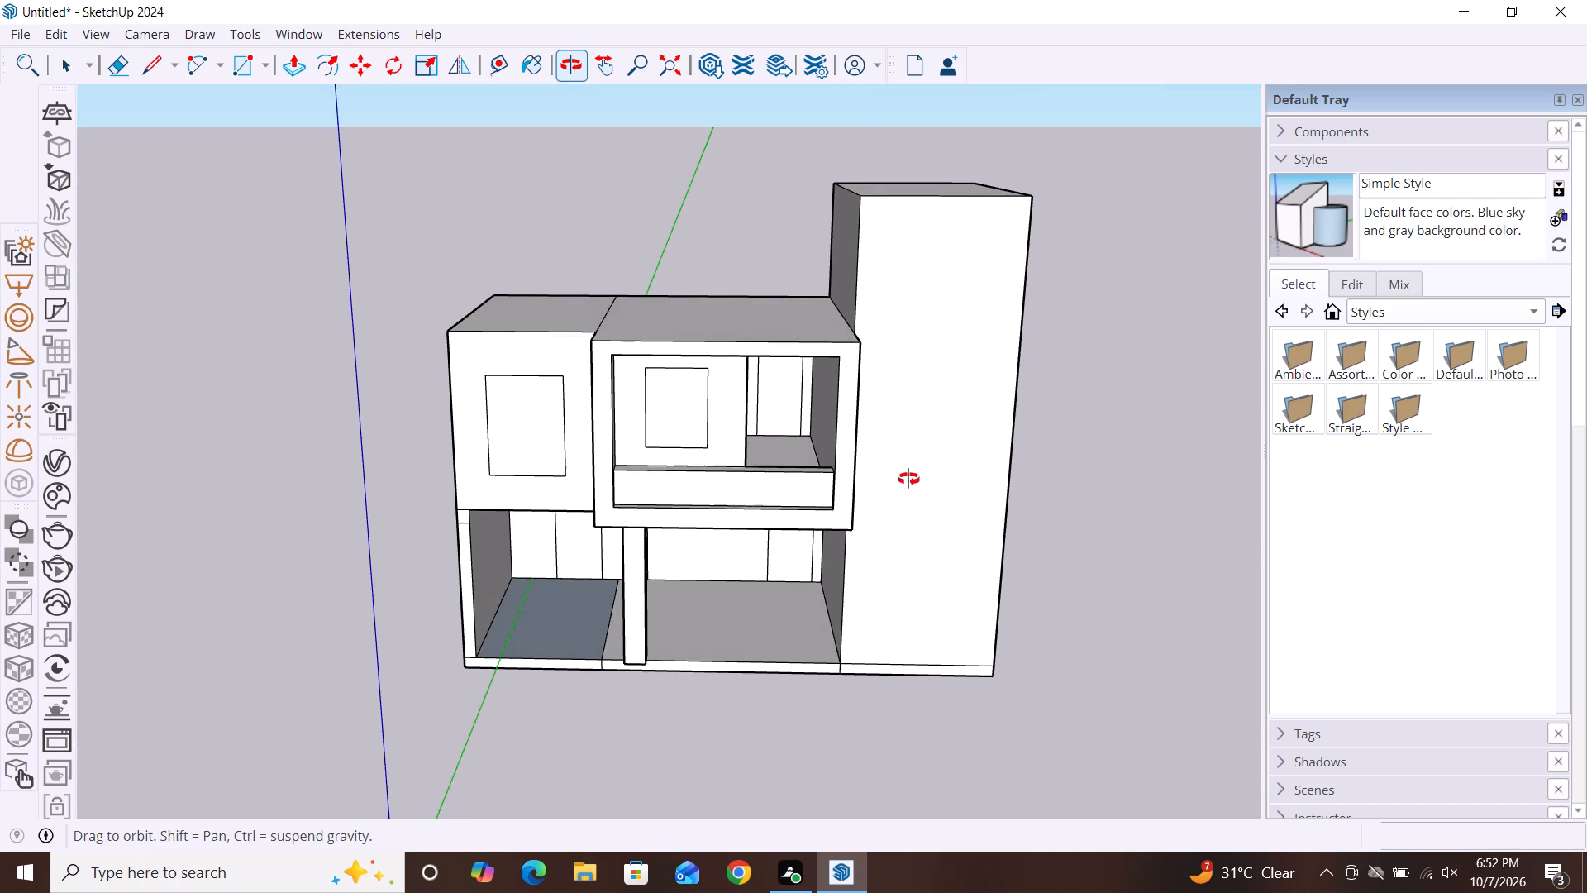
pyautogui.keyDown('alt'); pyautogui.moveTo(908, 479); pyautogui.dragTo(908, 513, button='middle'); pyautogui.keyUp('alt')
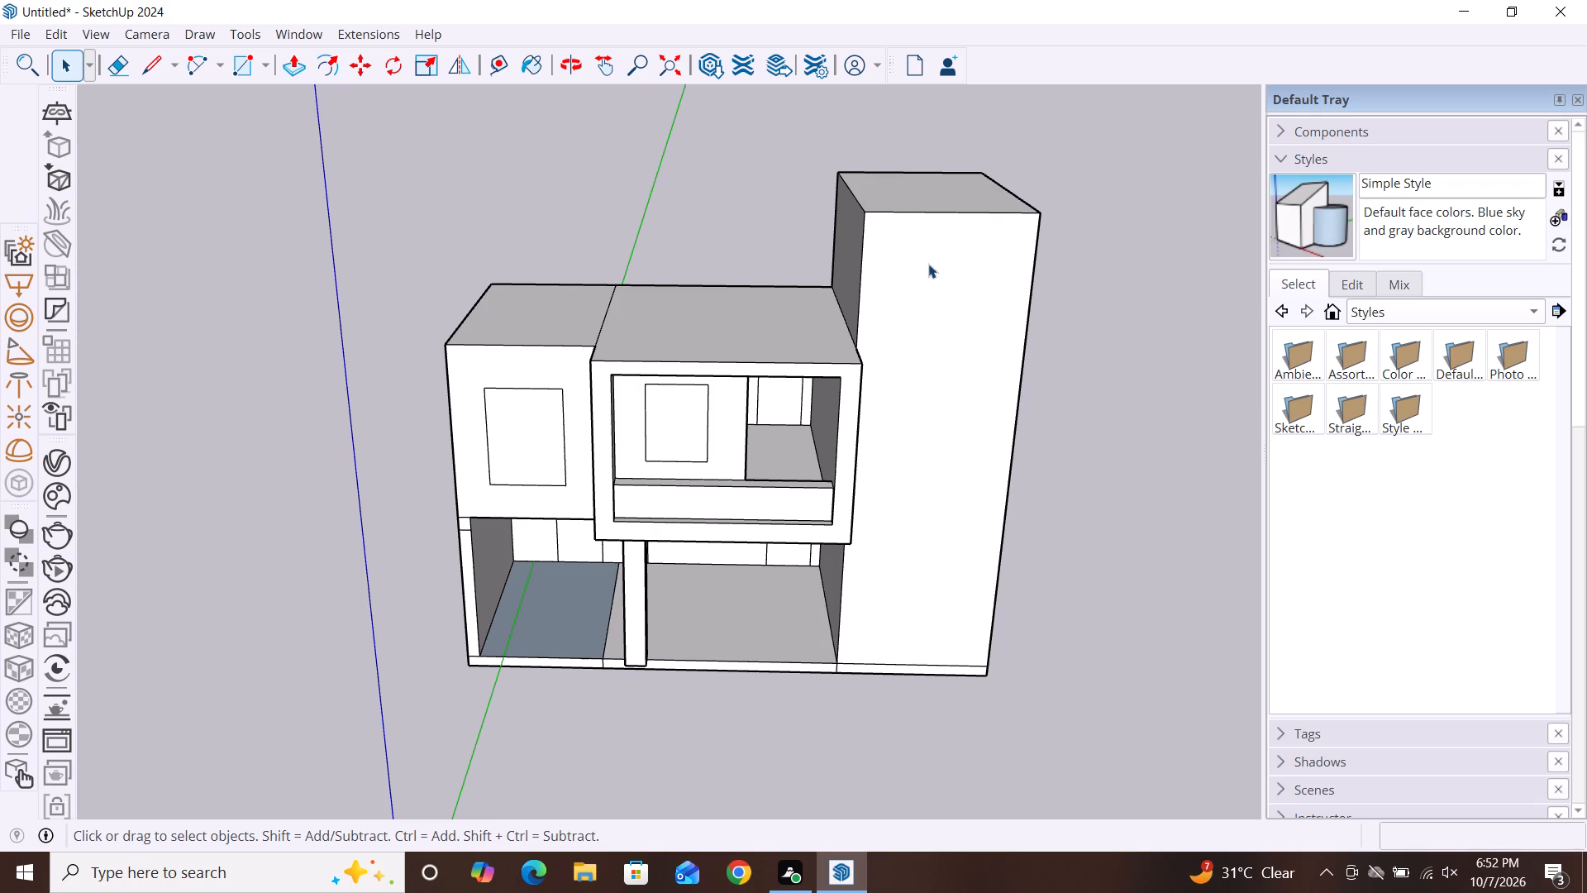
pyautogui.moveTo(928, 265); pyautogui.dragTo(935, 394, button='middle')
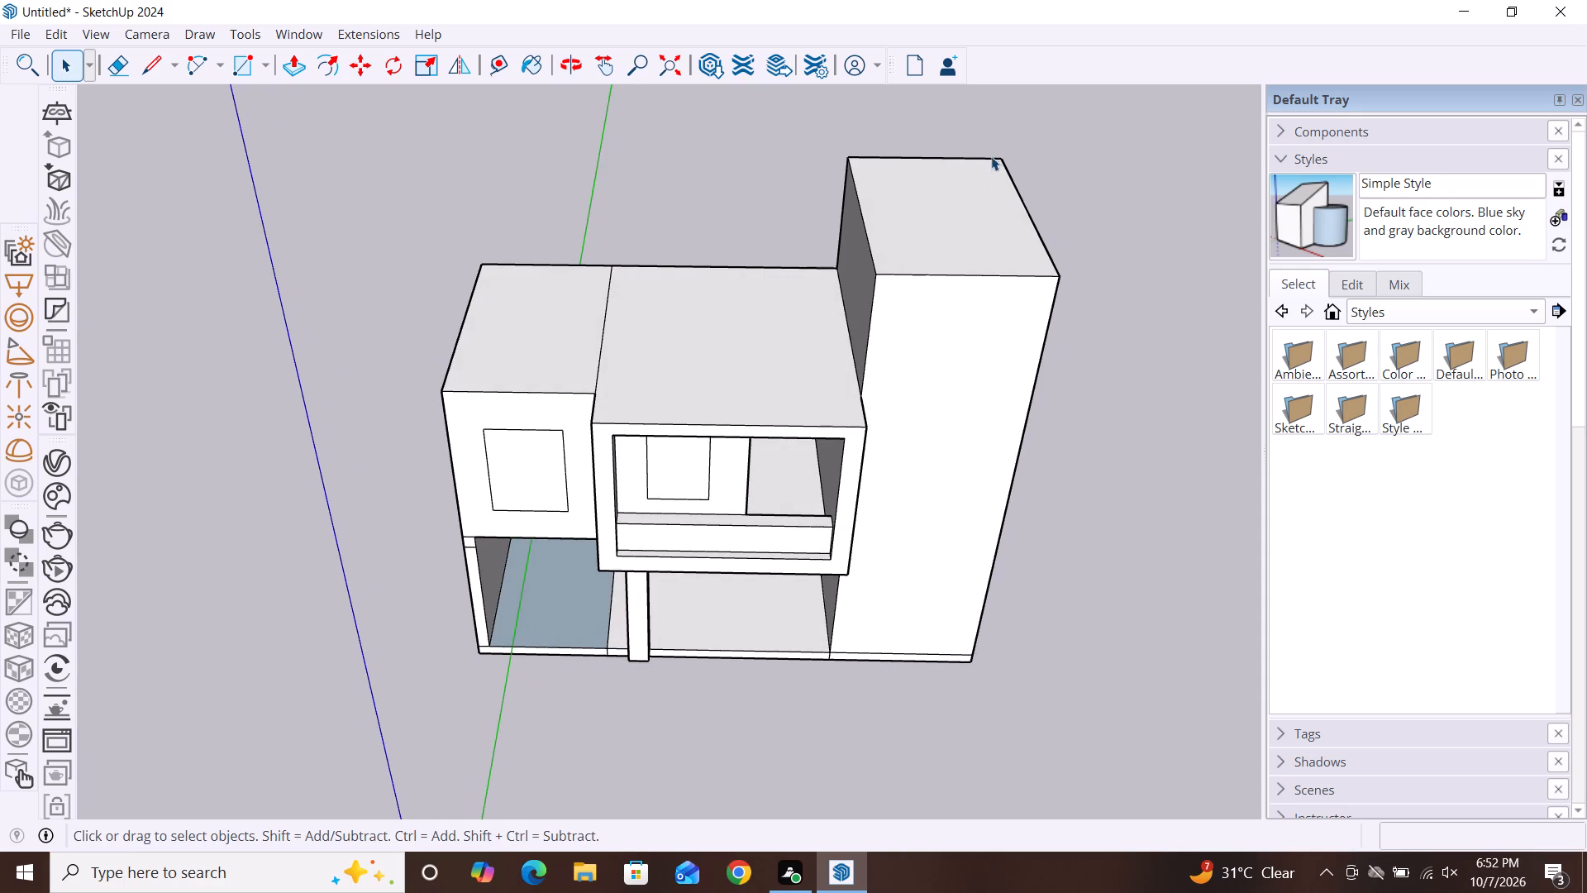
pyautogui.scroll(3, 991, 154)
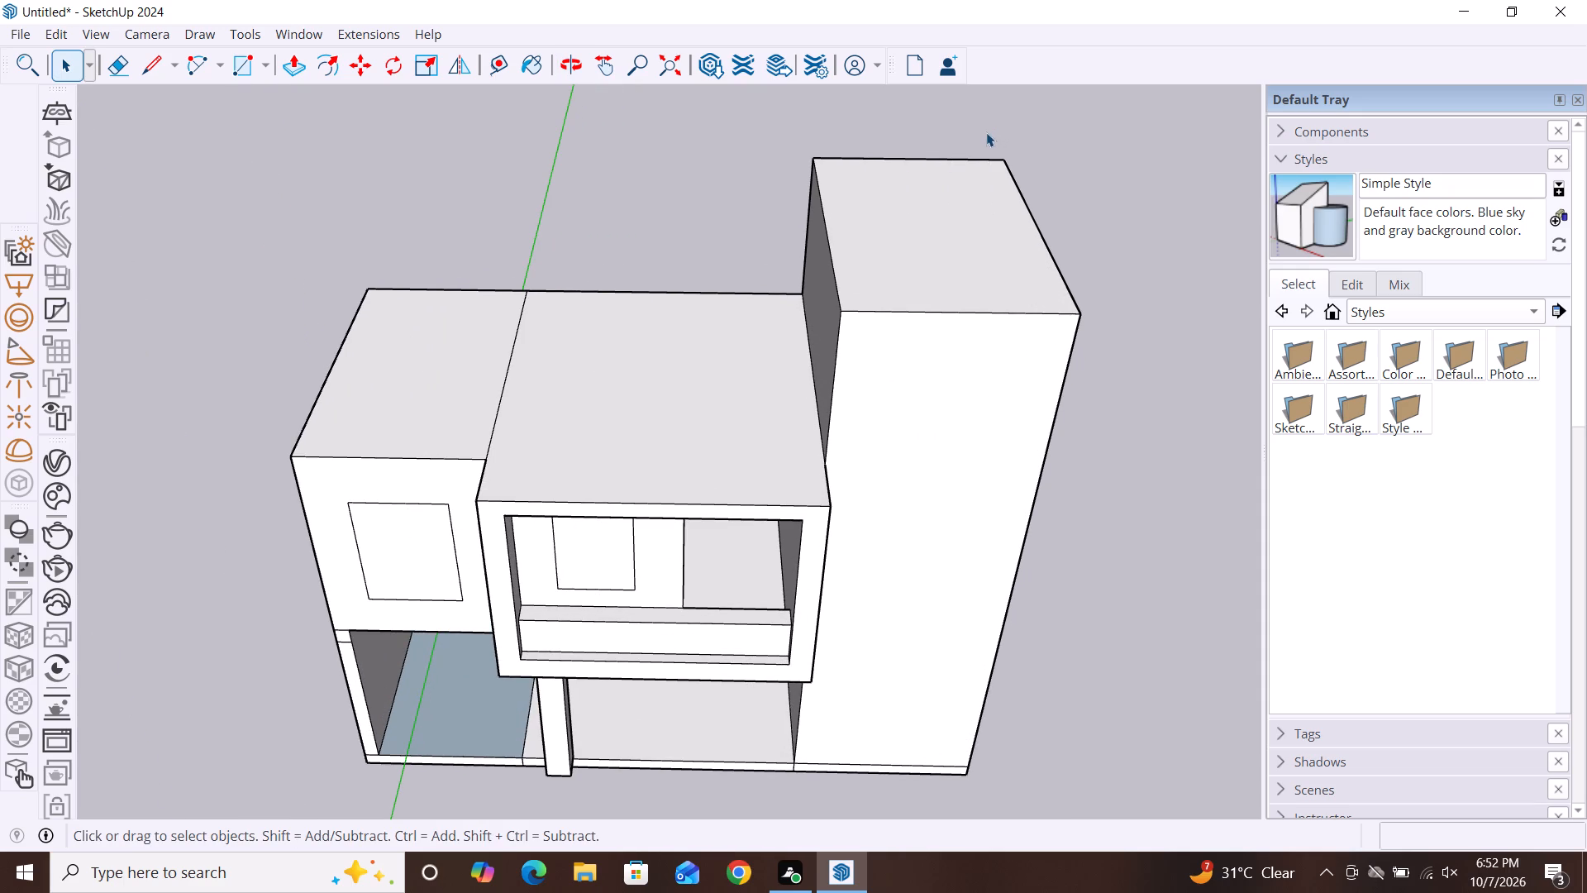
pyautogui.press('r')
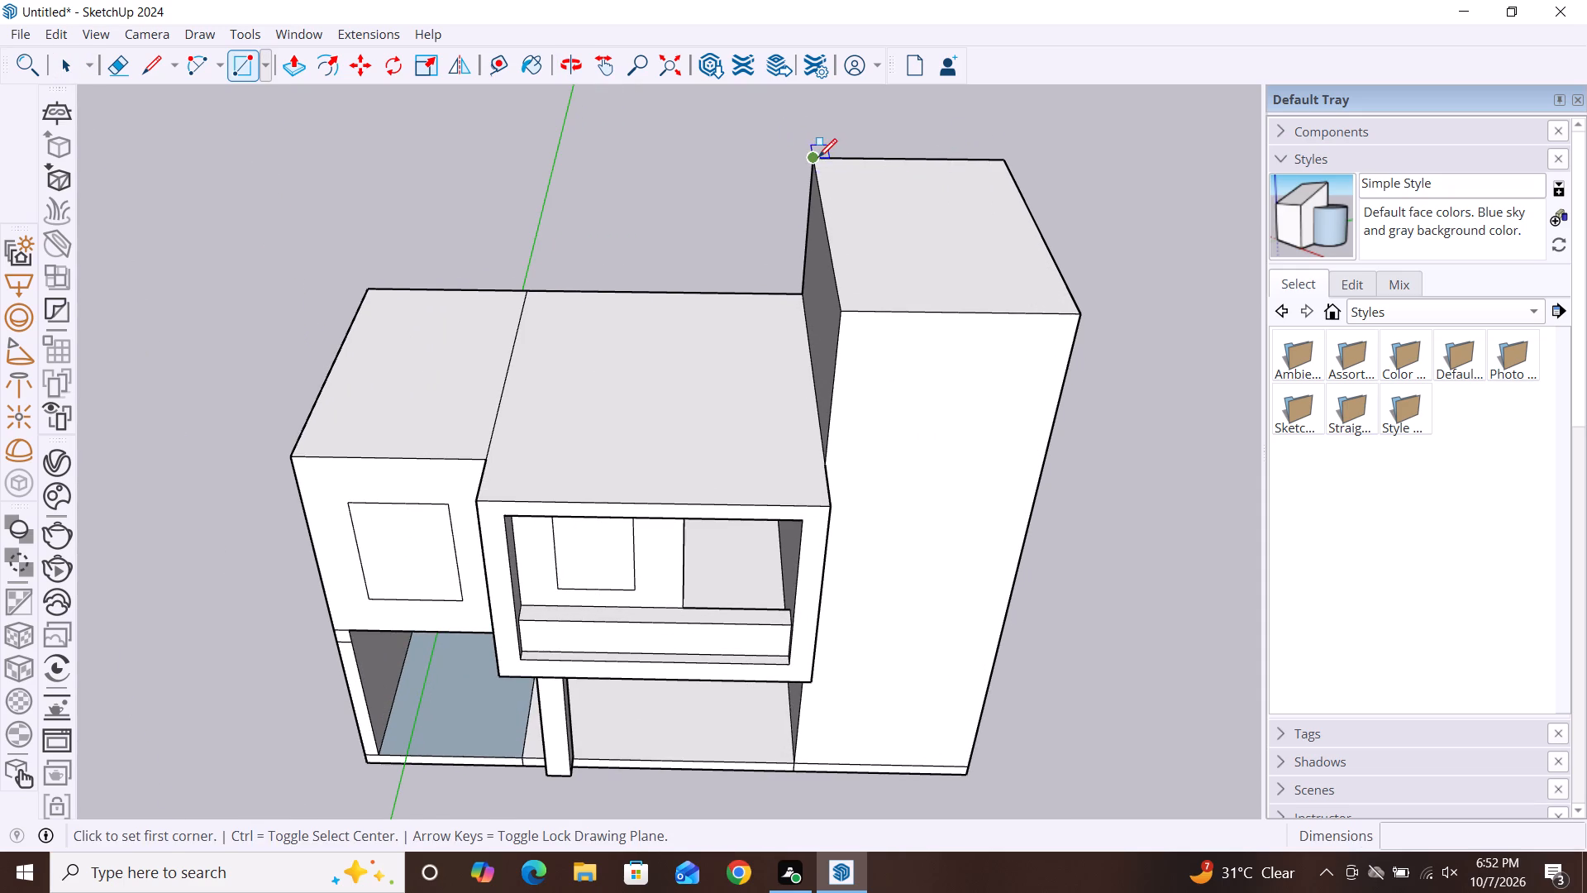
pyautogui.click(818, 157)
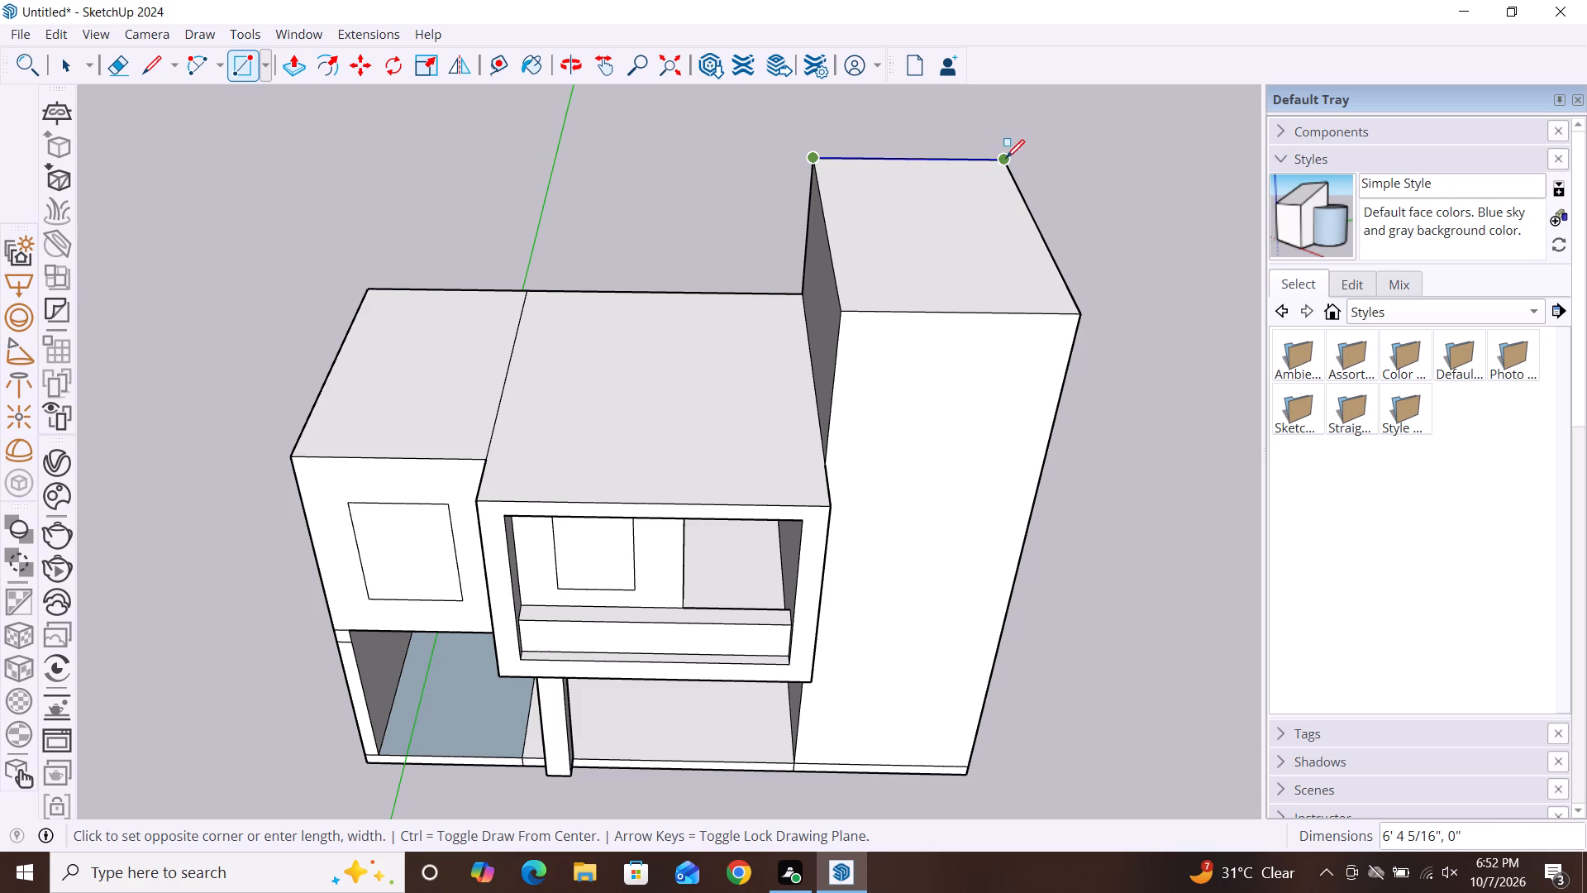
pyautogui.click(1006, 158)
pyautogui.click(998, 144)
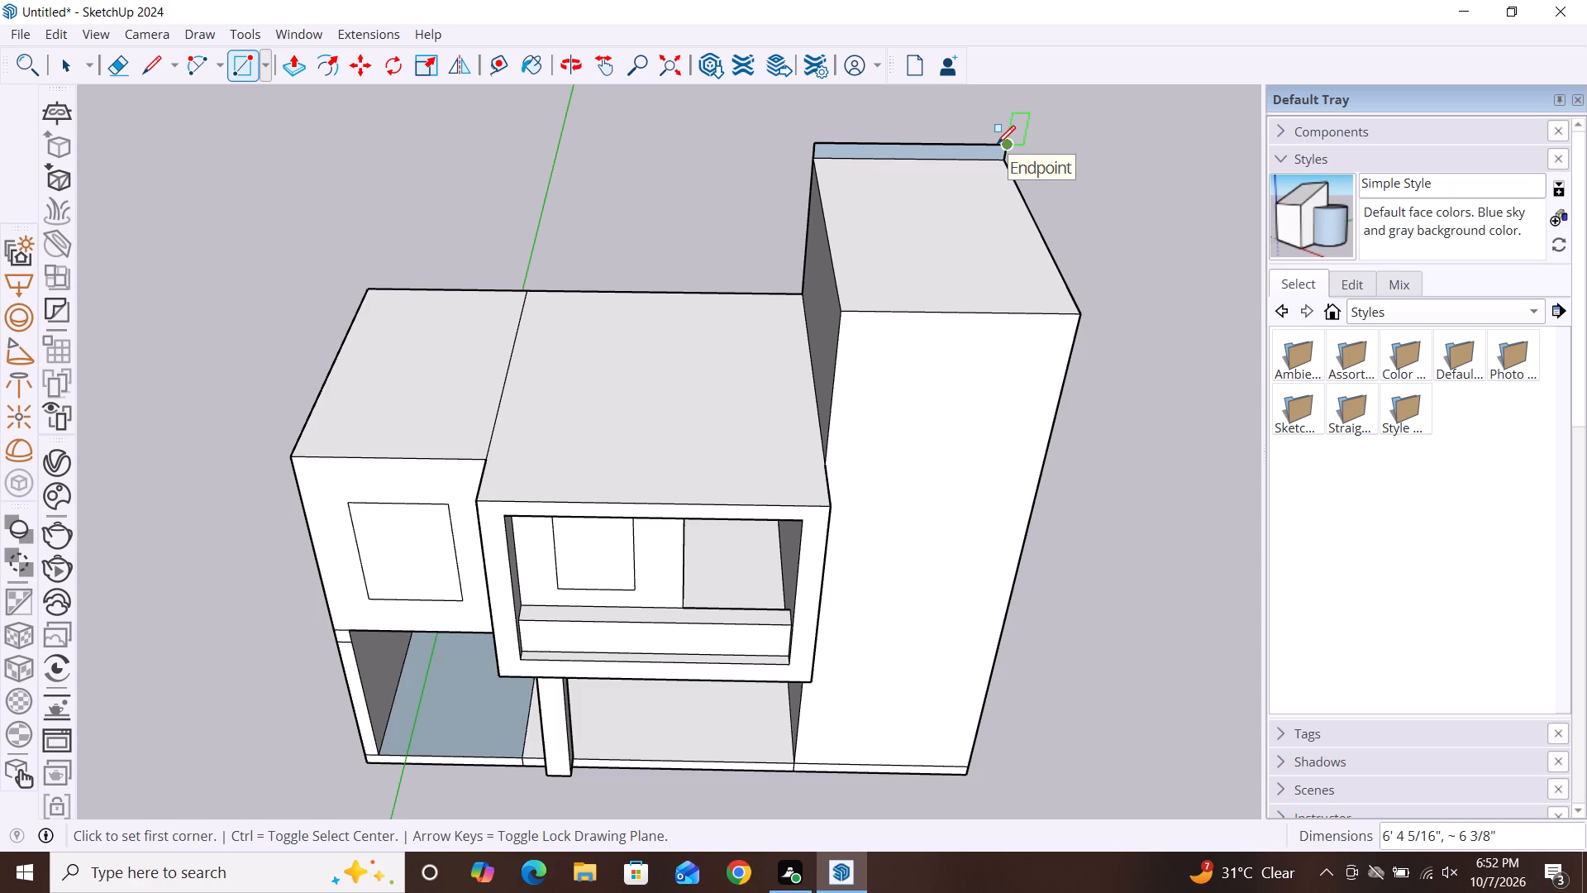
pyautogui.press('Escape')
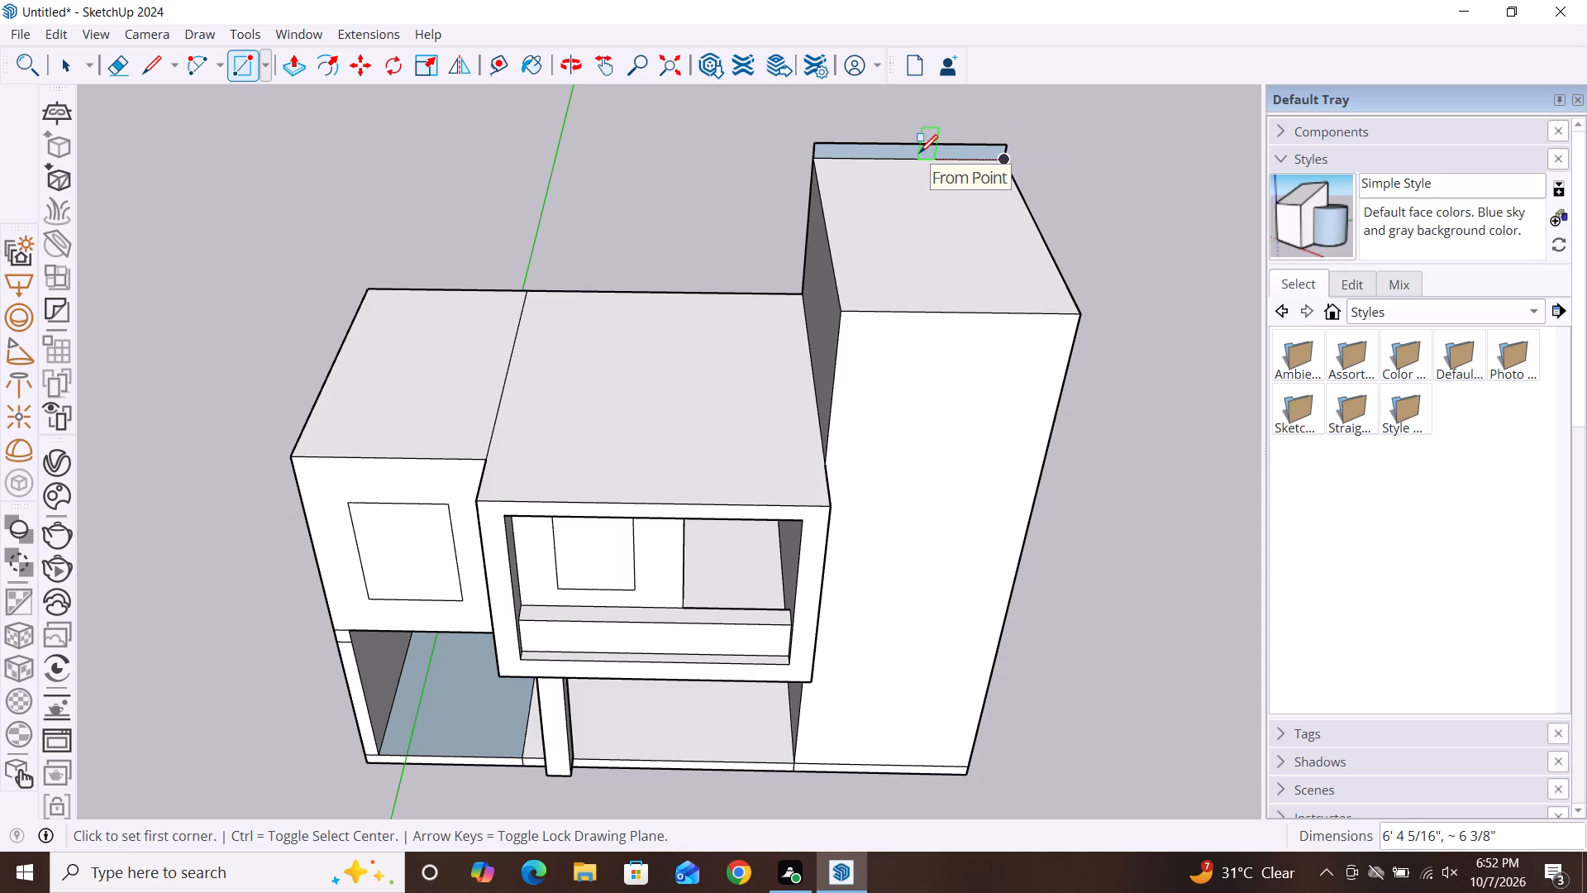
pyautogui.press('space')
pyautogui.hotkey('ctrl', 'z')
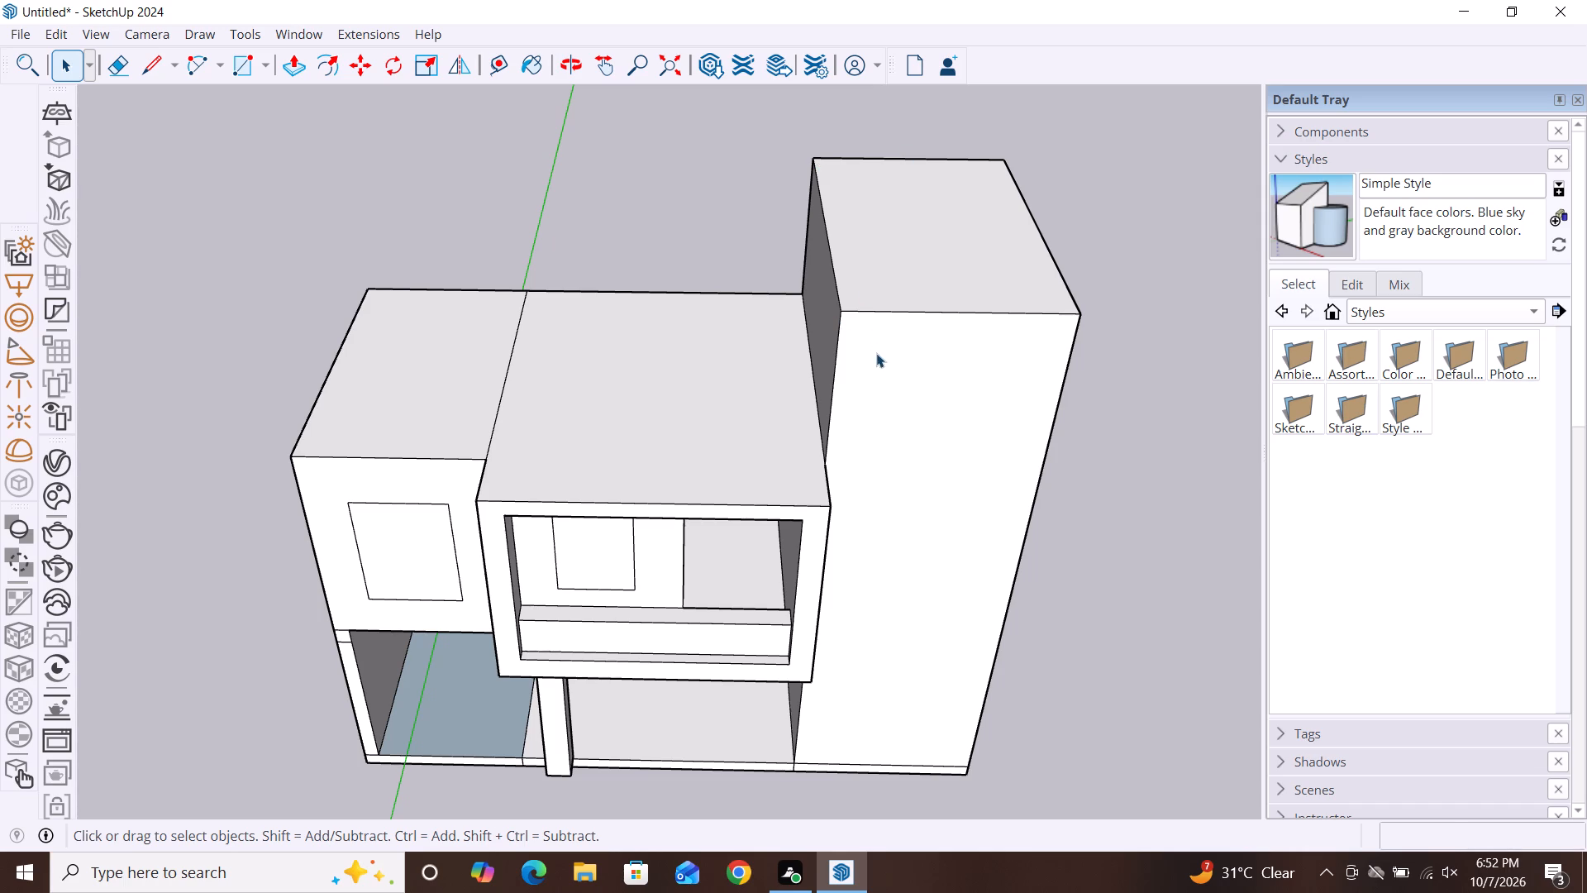
# Draw a rectangle of 10' by about 8 1/2" outward from the tower roof's side edge, overhanging the lower roof.
pyautogui.press('r')
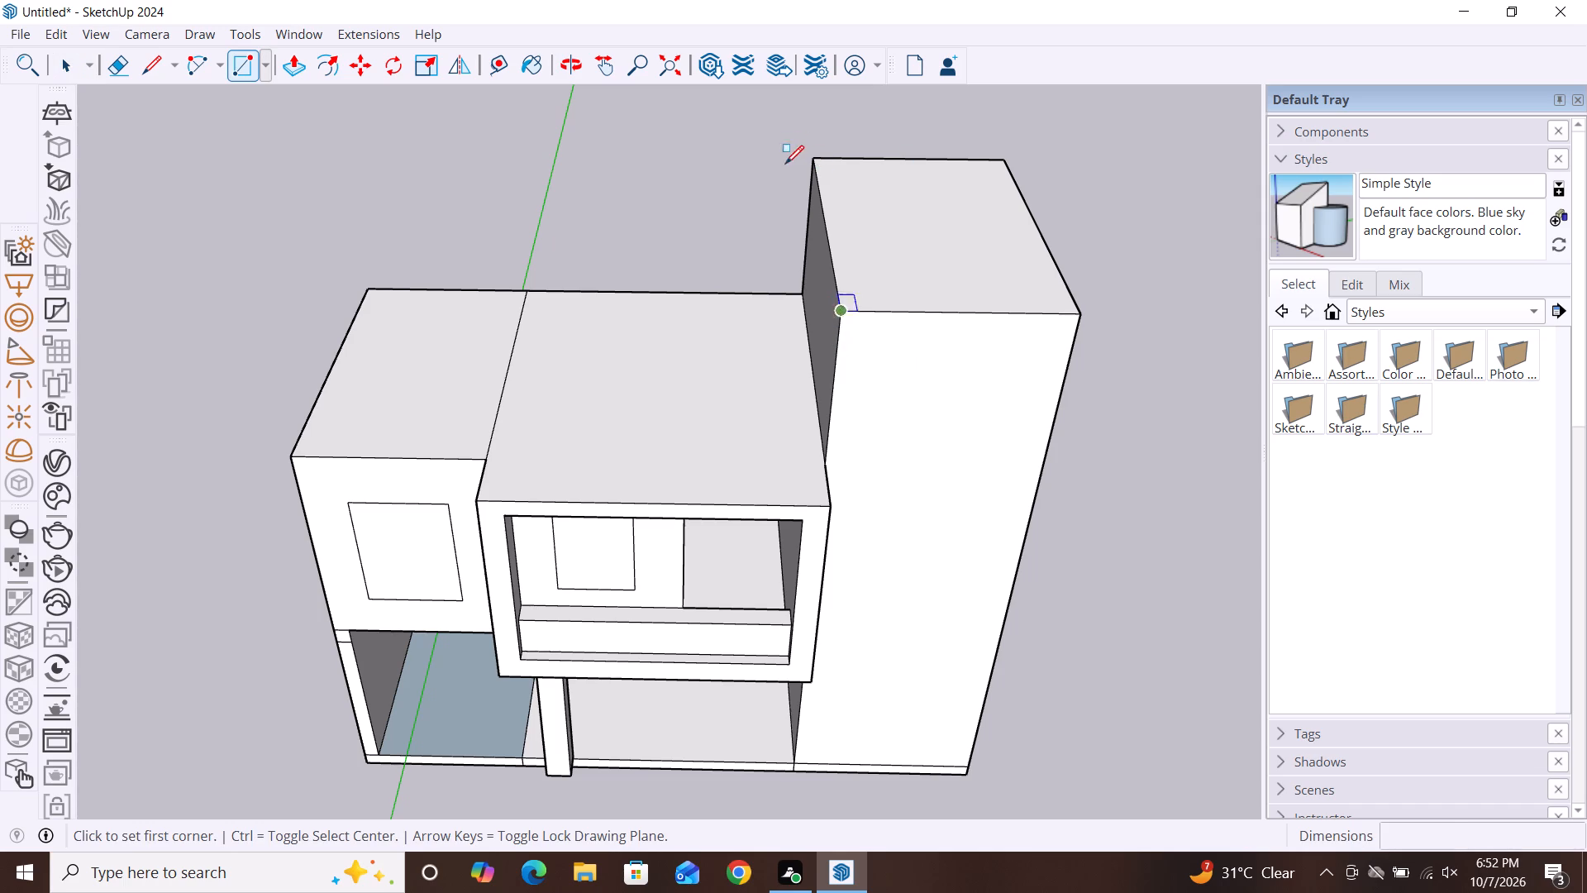
pyautogui.click(806, 160)
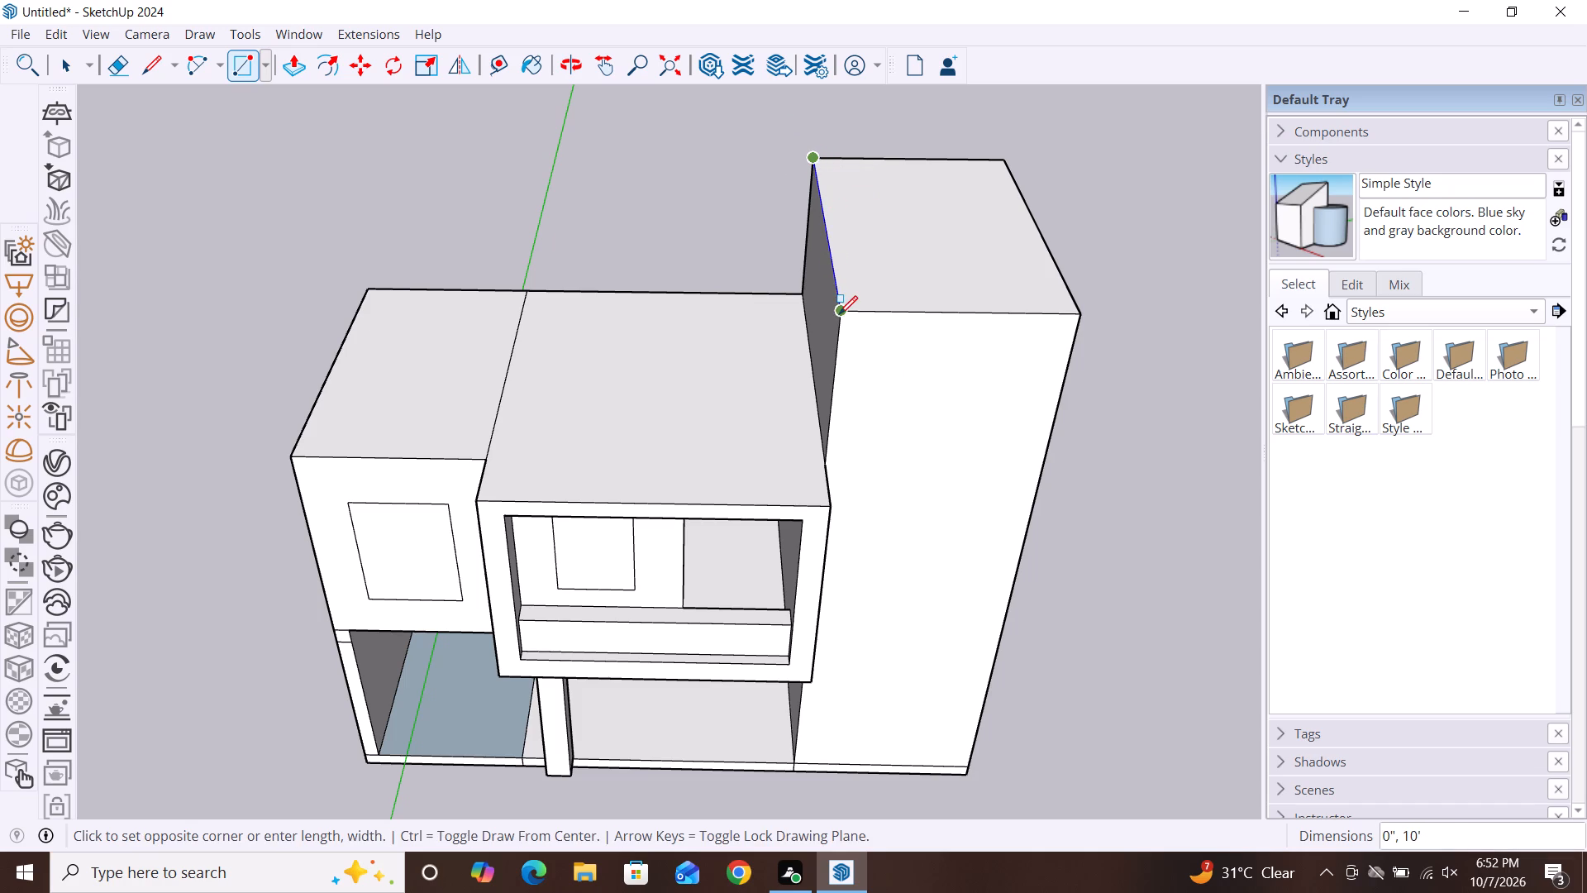
pyautogui.click(839, 314)
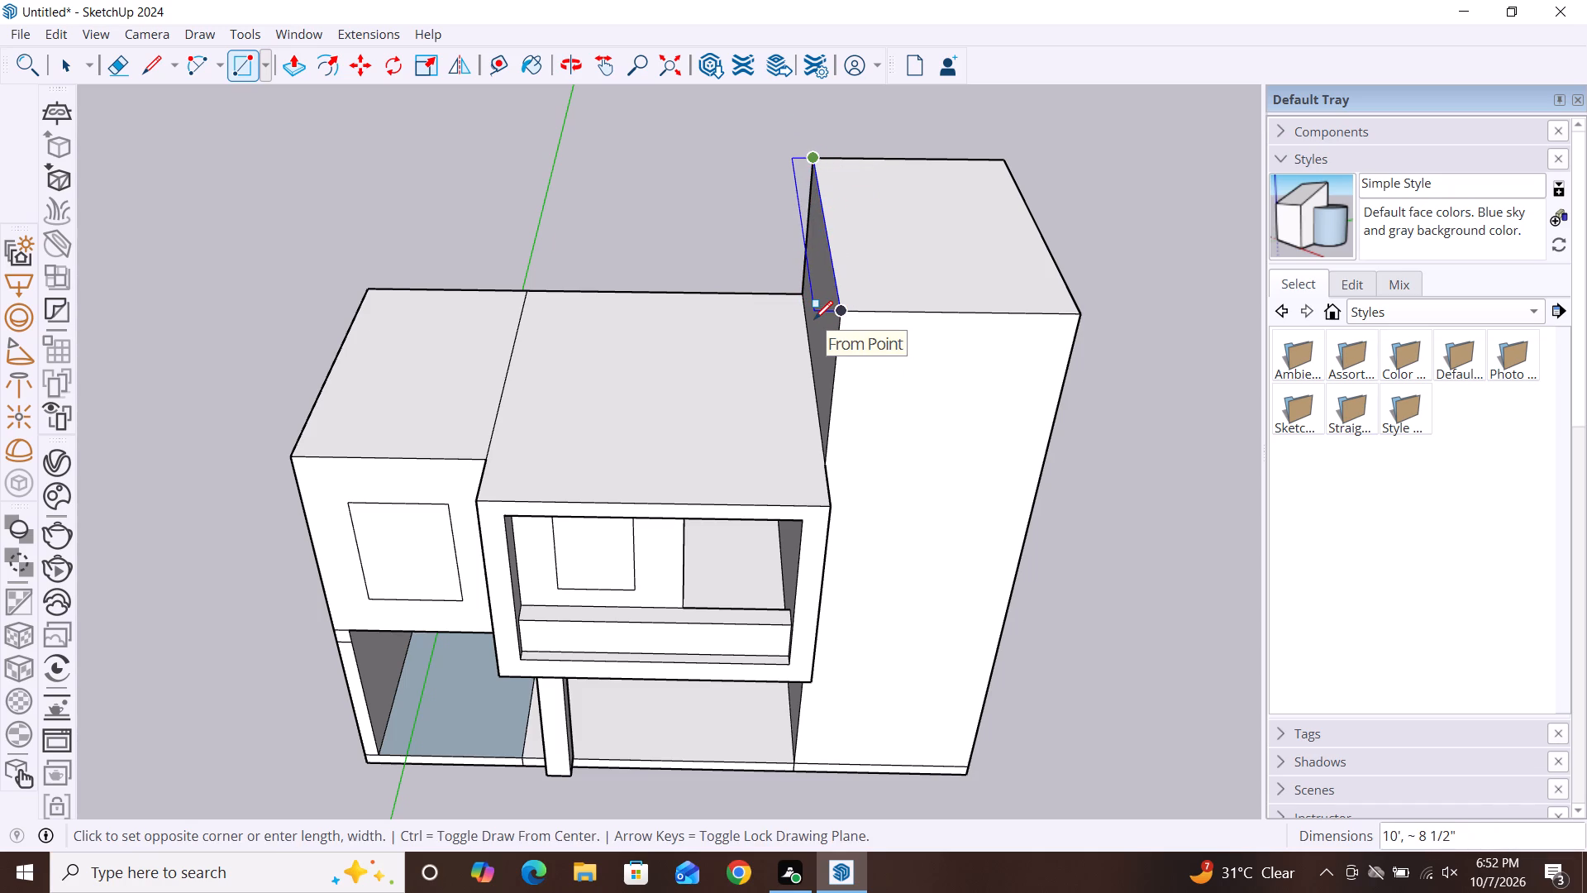
pyautogui.doubleClick(814, 319)
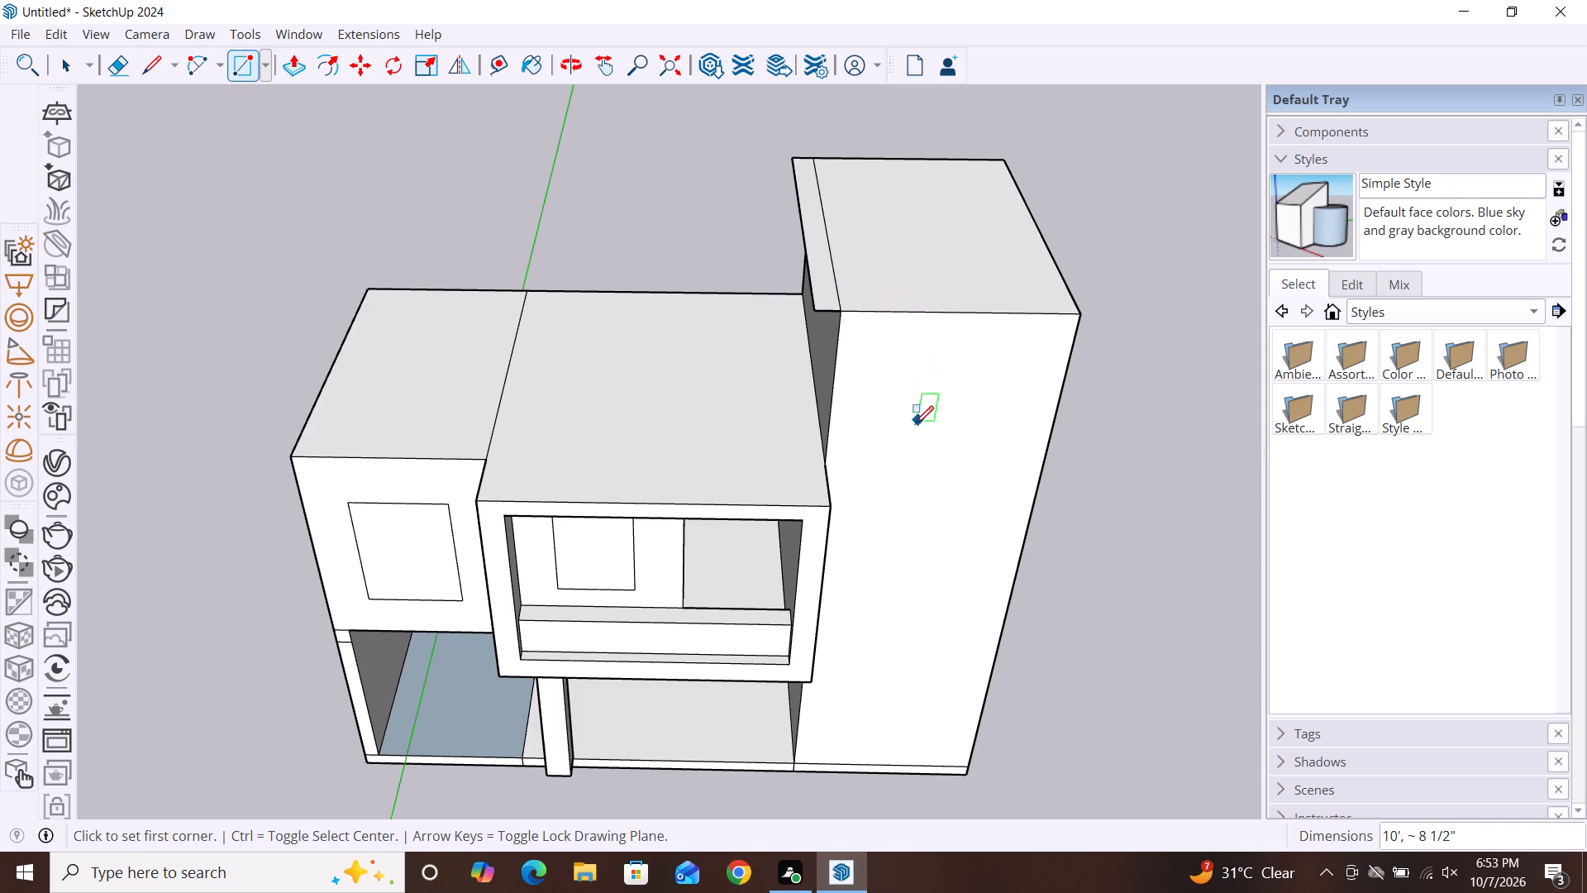
# Undo the narrow overhang rectangle on the tower roof's side edge, above the lower roof.
pyautogui.keyDown('alt'); pyautogui.moveTo(912, 430); pyautogui.dragTo(958, 247, button='middle'); pyautogui.keyUp('alt')
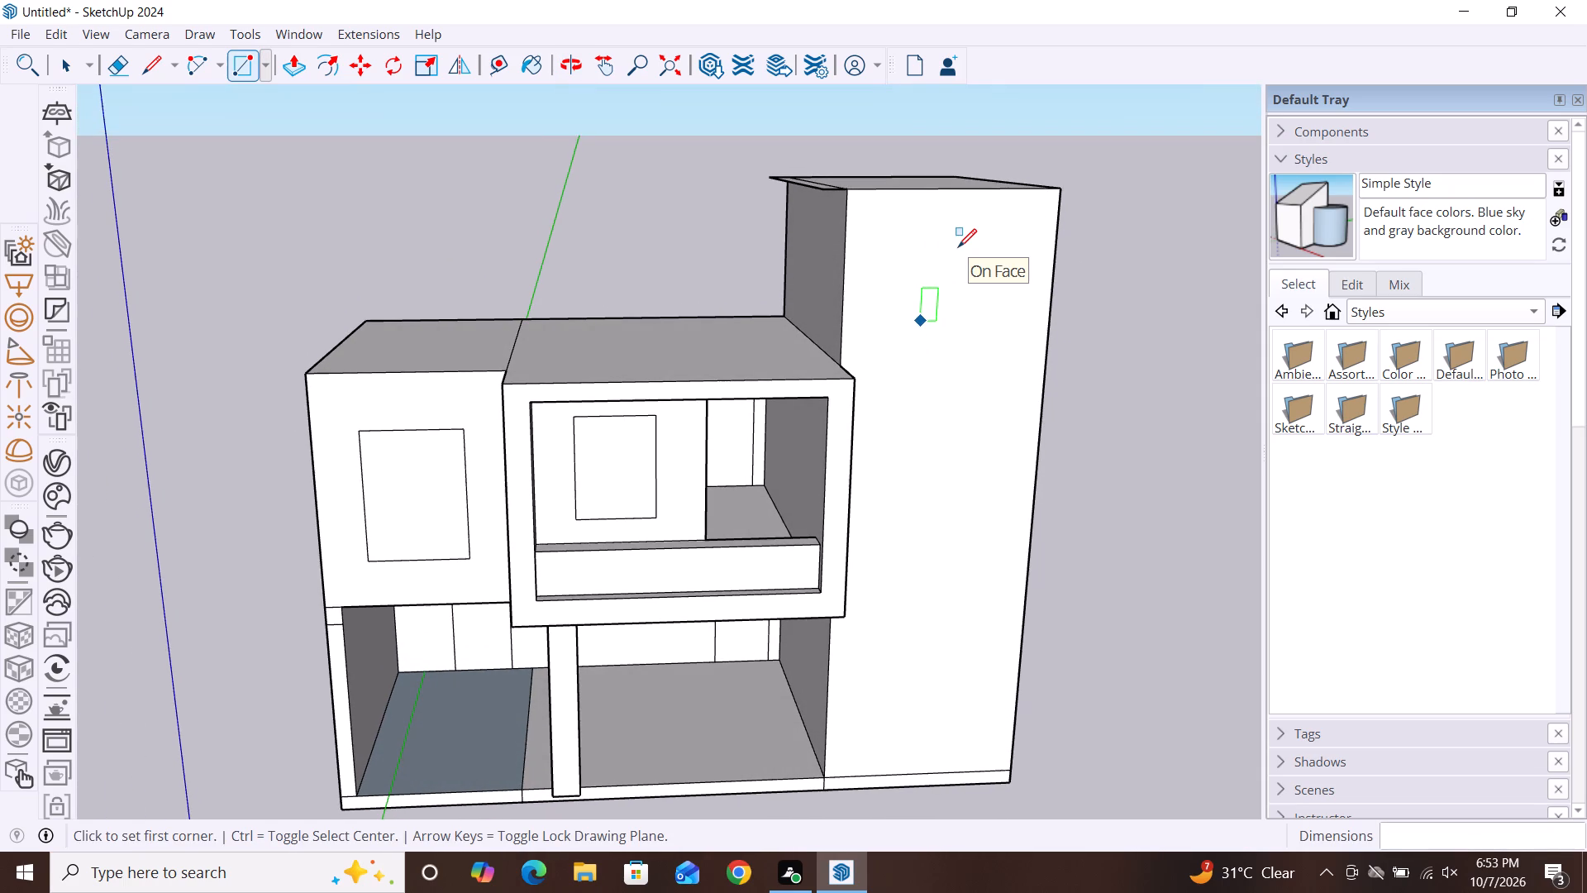
pyautogui.scroll(-1, 961, 246)
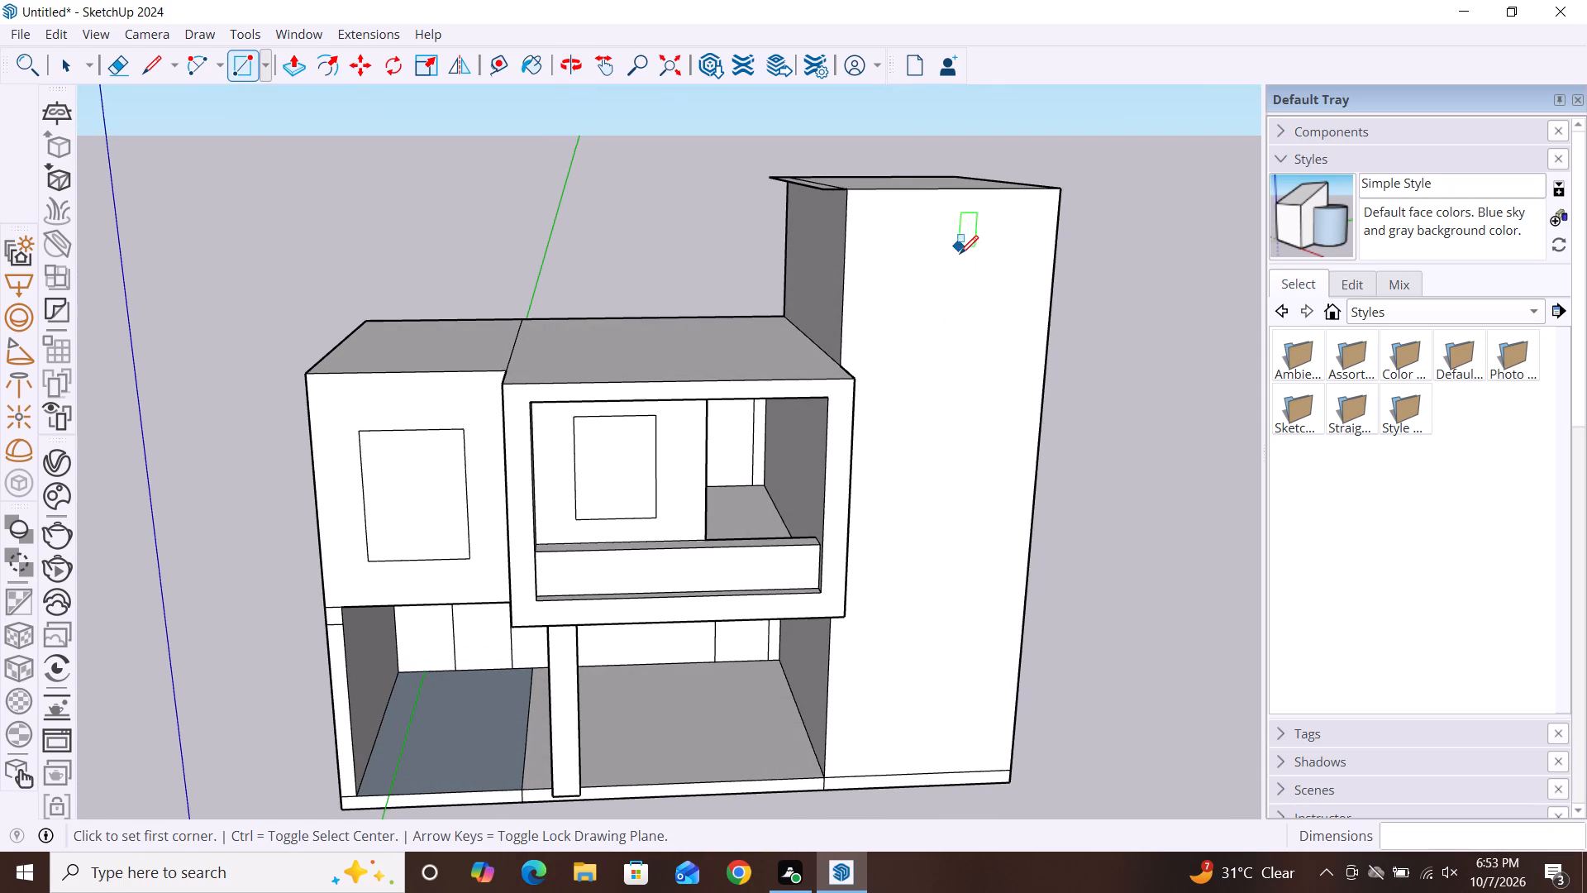
pyautogui.scroll(-1, 960, 254)
pyautogui.keyDown('alt'); pyautogui.moveTo(965, 351); pyautogui.dragTo(871, 460, button='middle'); pyautogui.keyUp('alt')
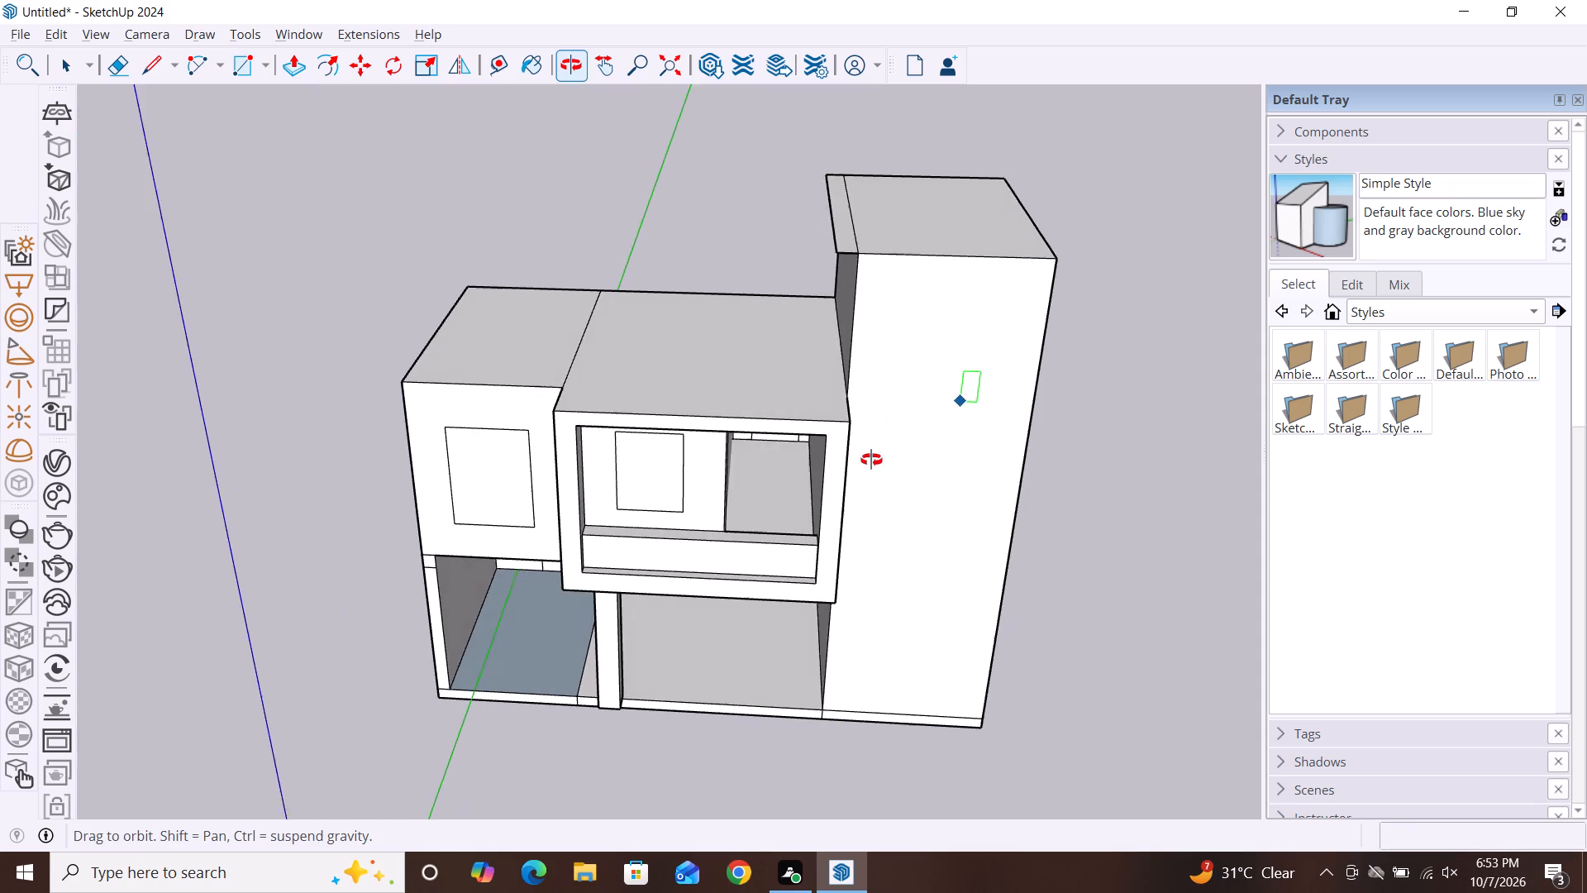
pyautogui.keyDown('alt'); pyautogui.moveTo(871, 460); pyautogui.dragTo(900, 509, button='middle'); pyautogui.keyUp('alt')
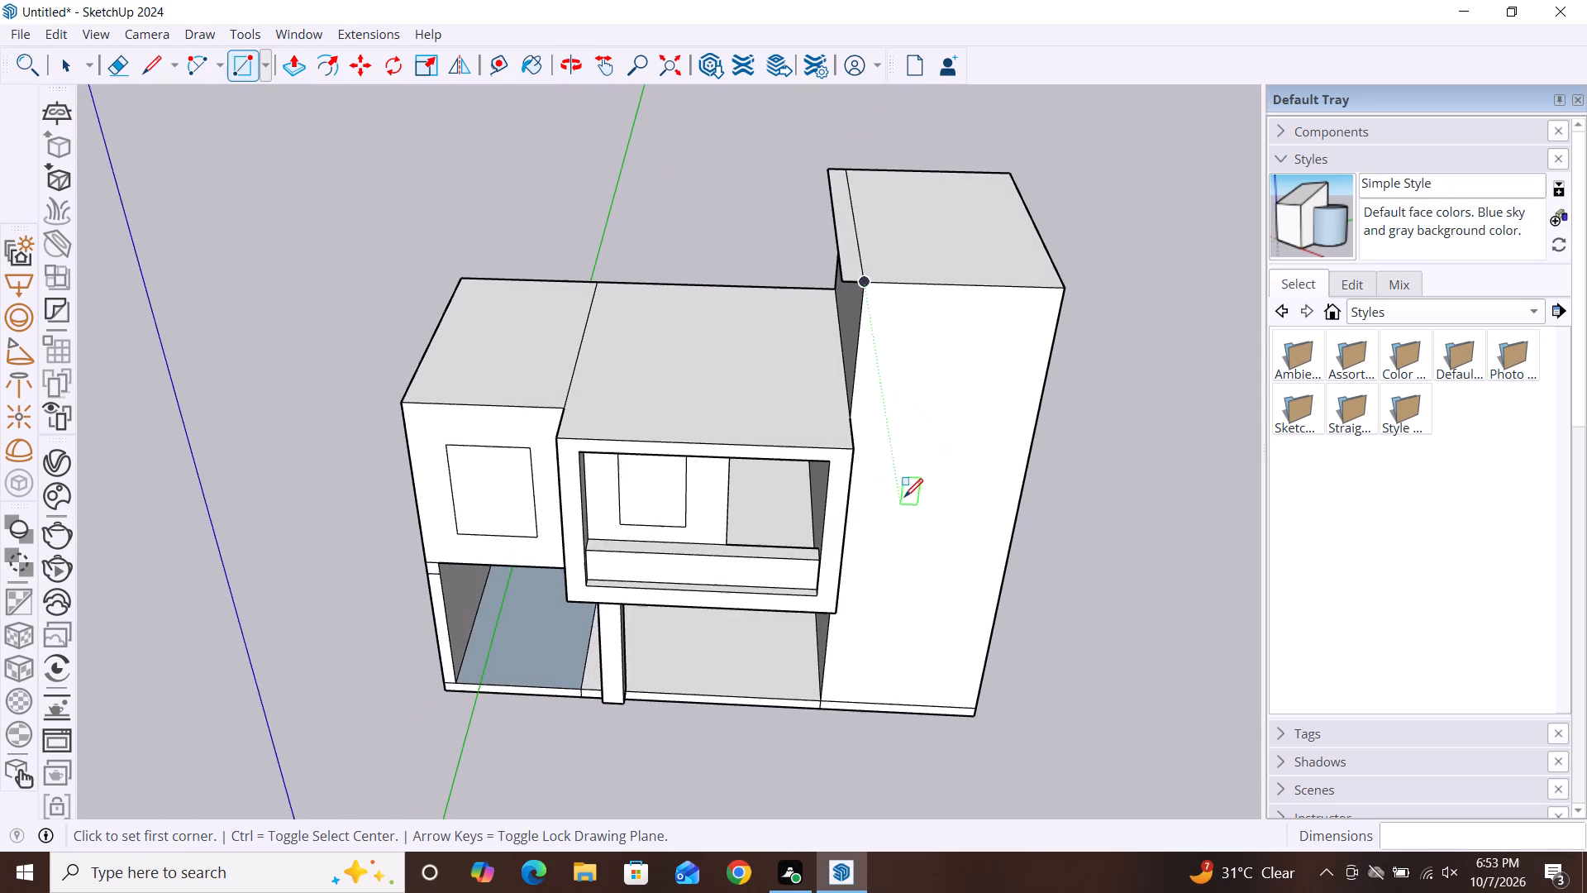
pyautogui.hotkey('ctrl', 'z')
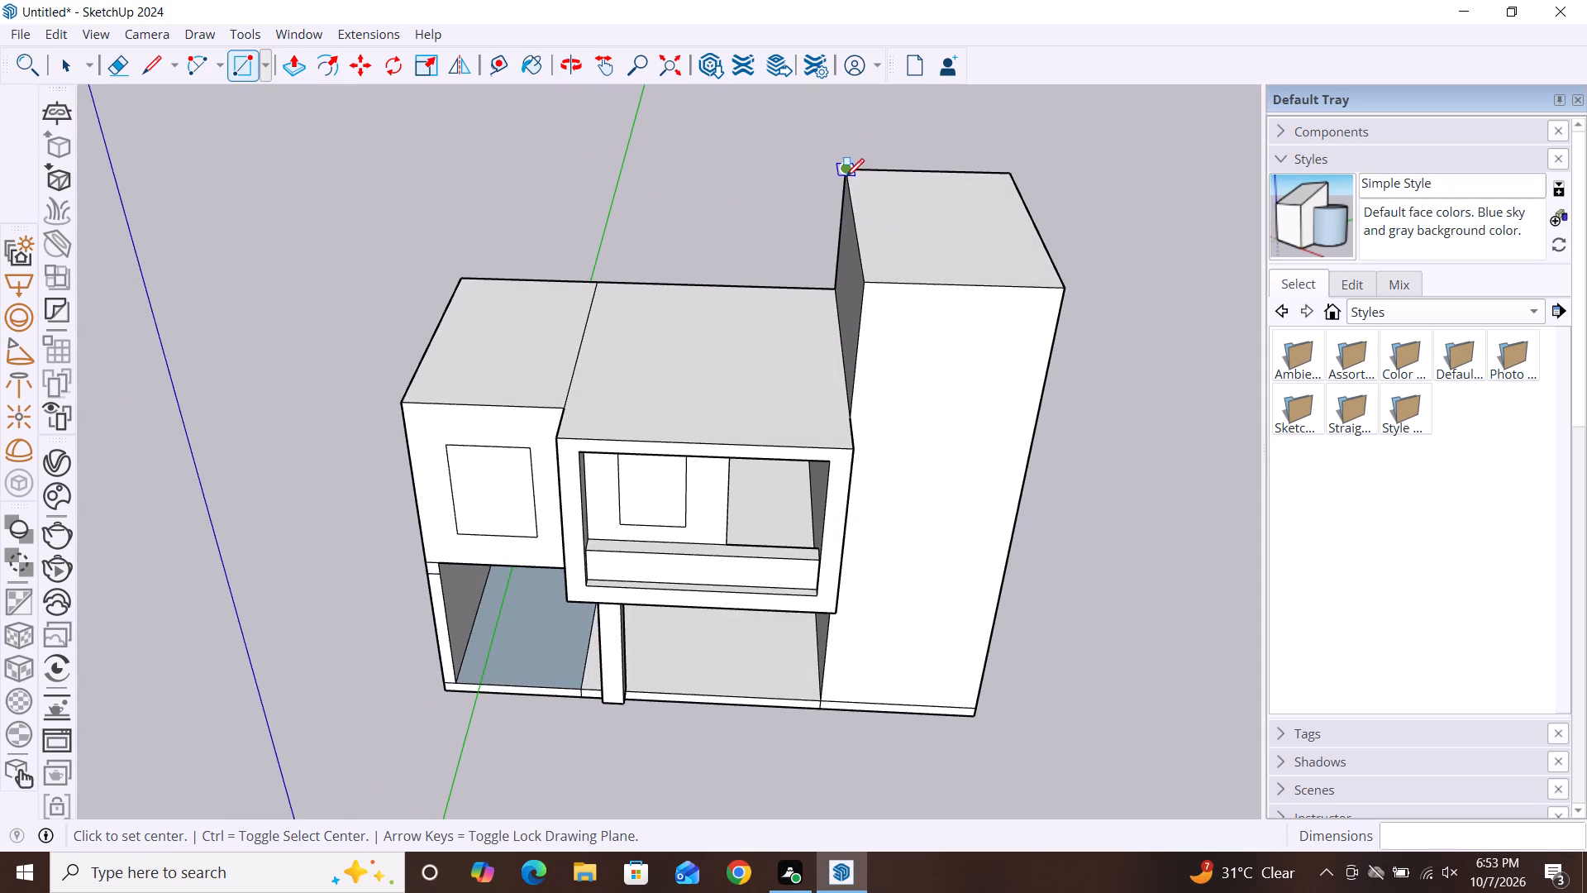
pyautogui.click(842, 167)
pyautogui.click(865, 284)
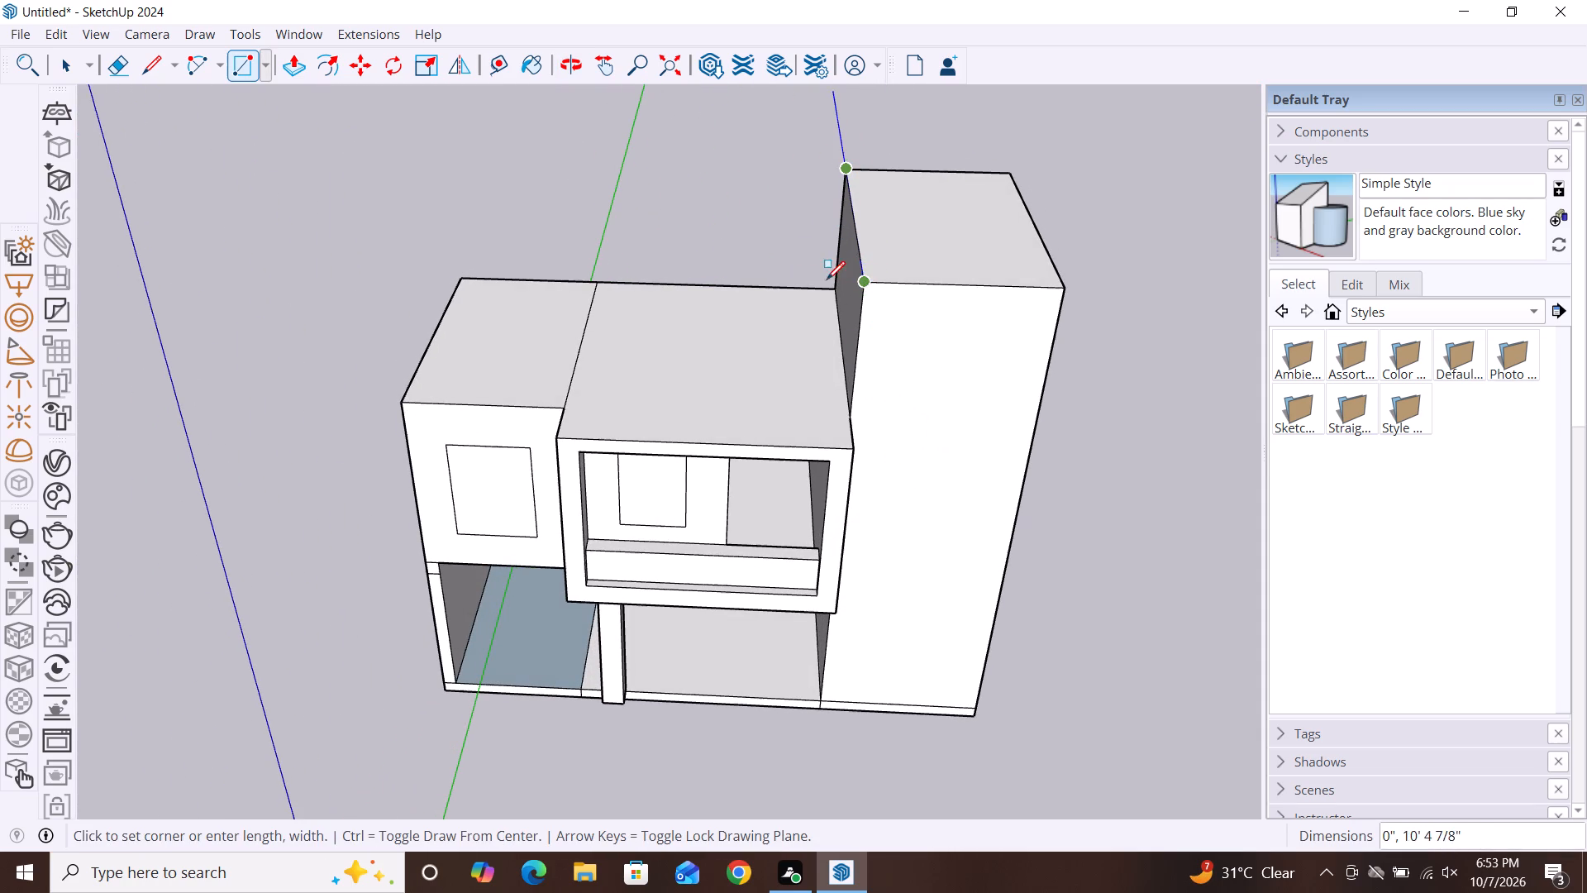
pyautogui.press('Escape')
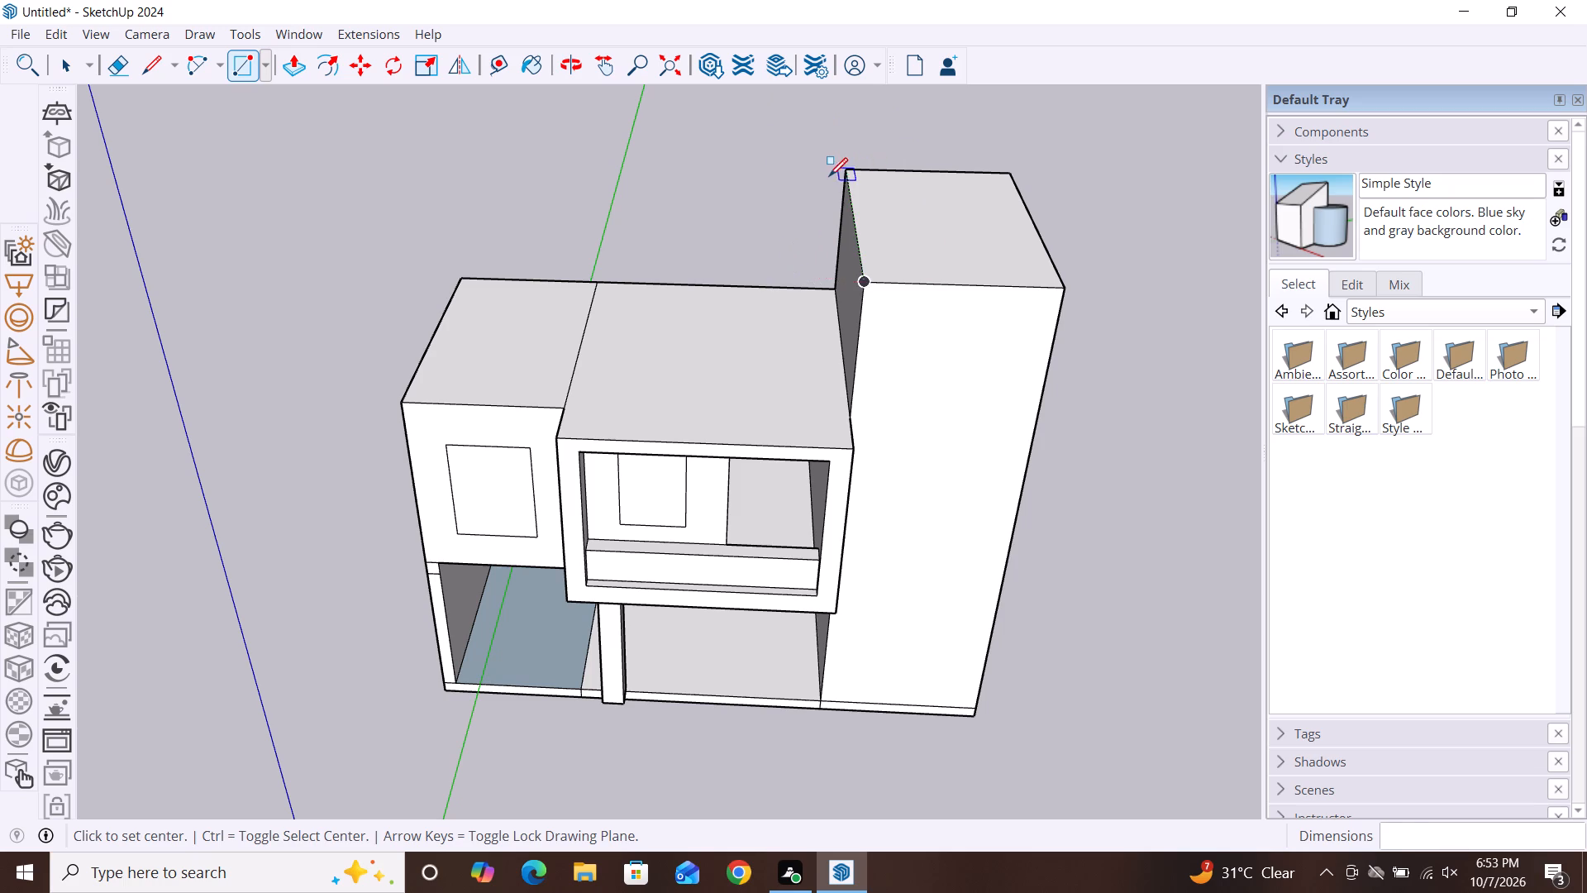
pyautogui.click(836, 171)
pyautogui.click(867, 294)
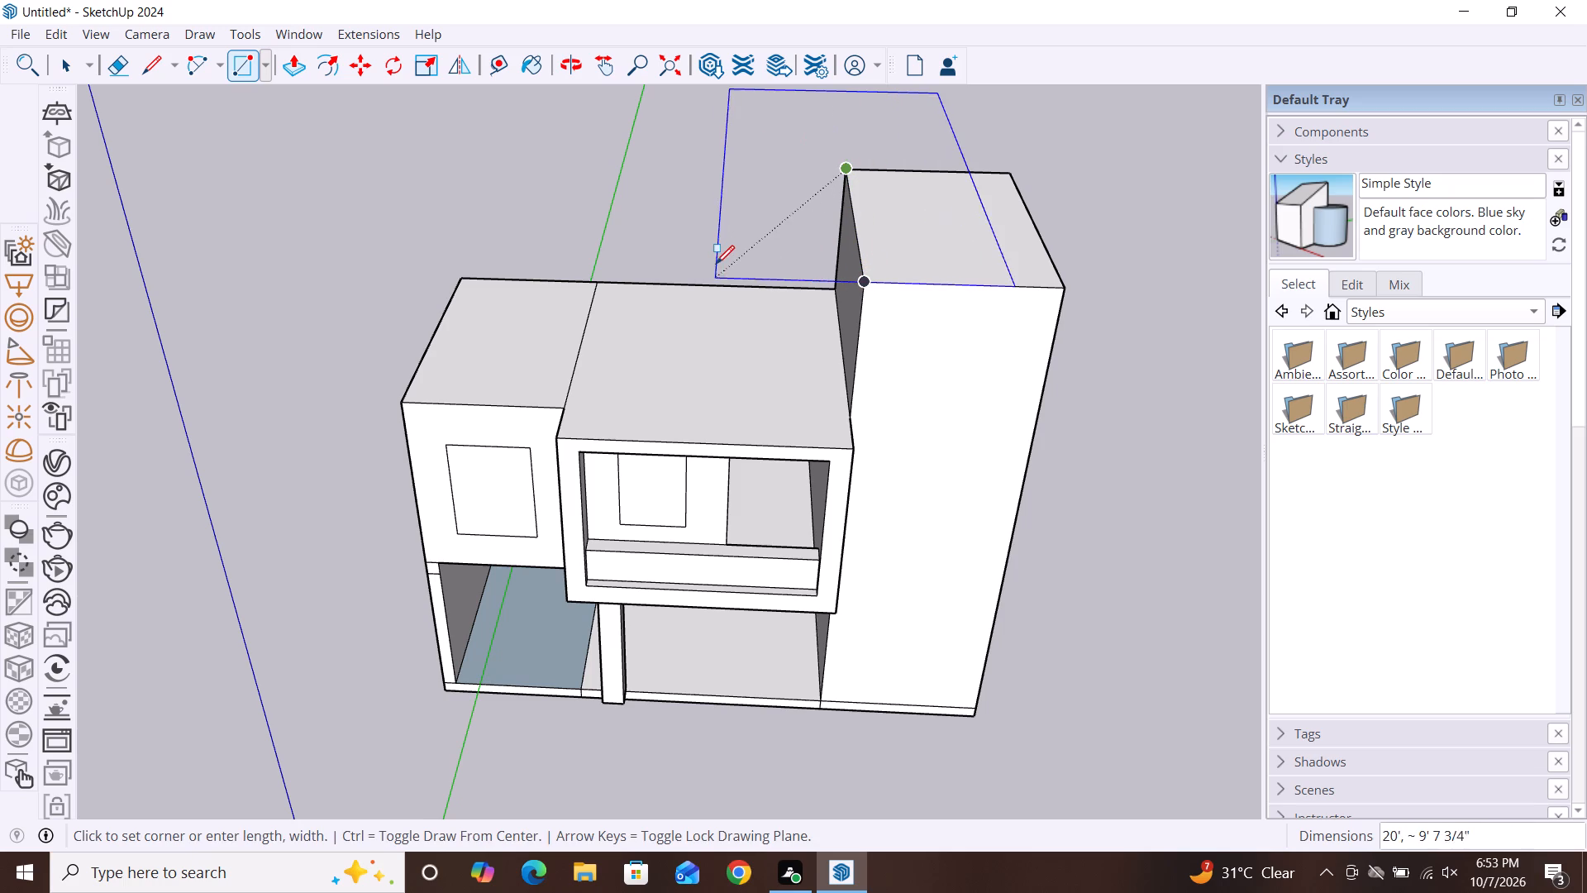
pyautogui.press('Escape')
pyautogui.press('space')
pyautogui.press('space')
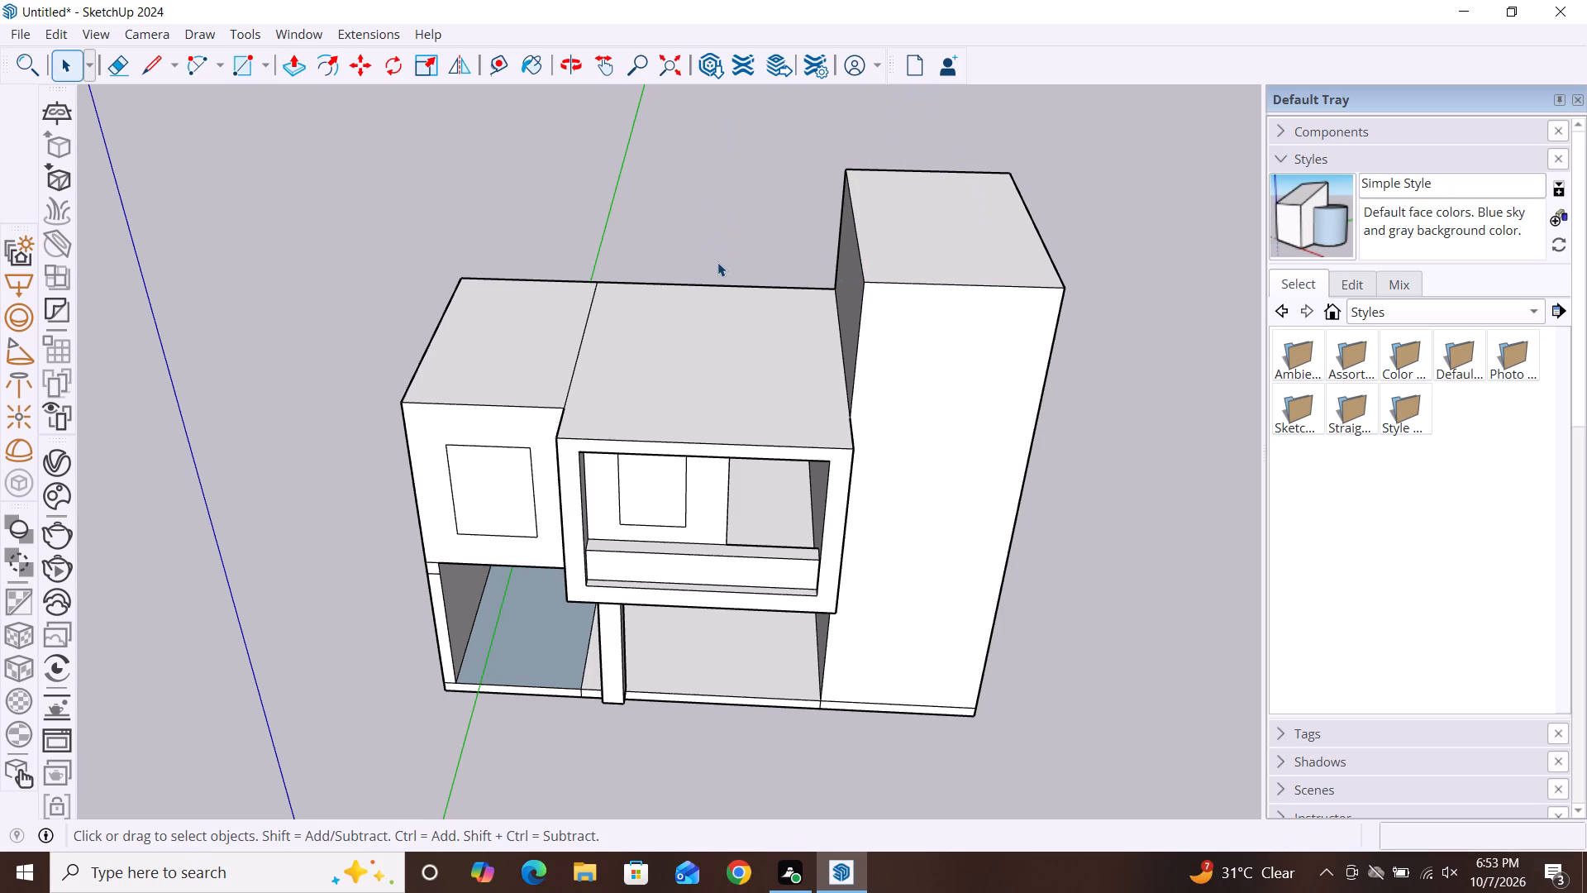
# Draw a rectangle of 10' by about 1' 6" outward from the tower roof's side edge, overhanging the lower roof.
pyautogui.press('r')
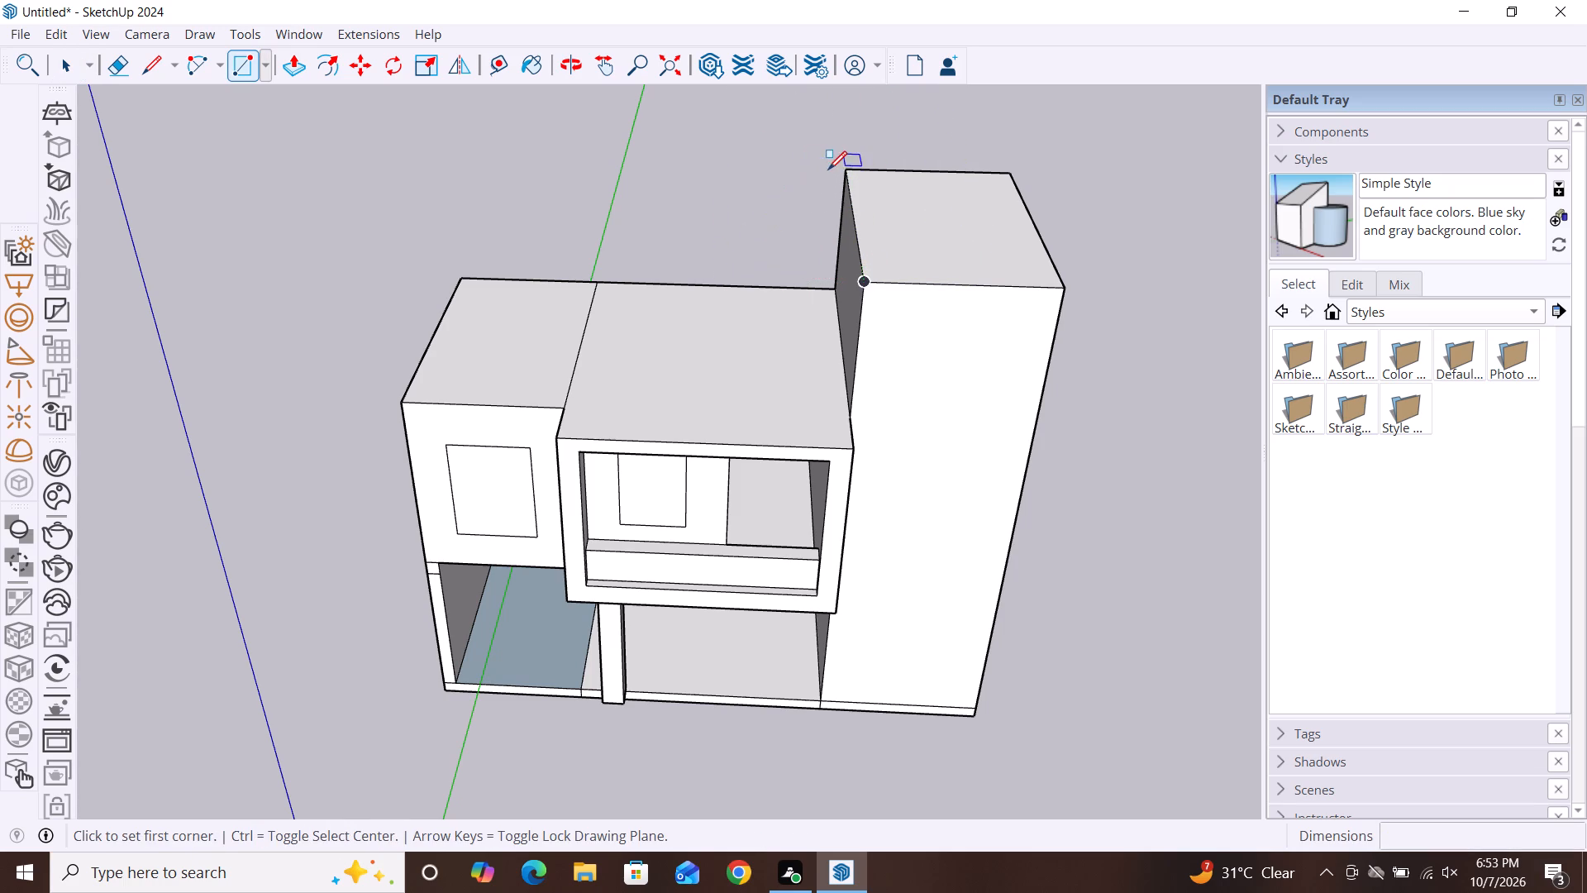
pyautogui.click(844, 169)
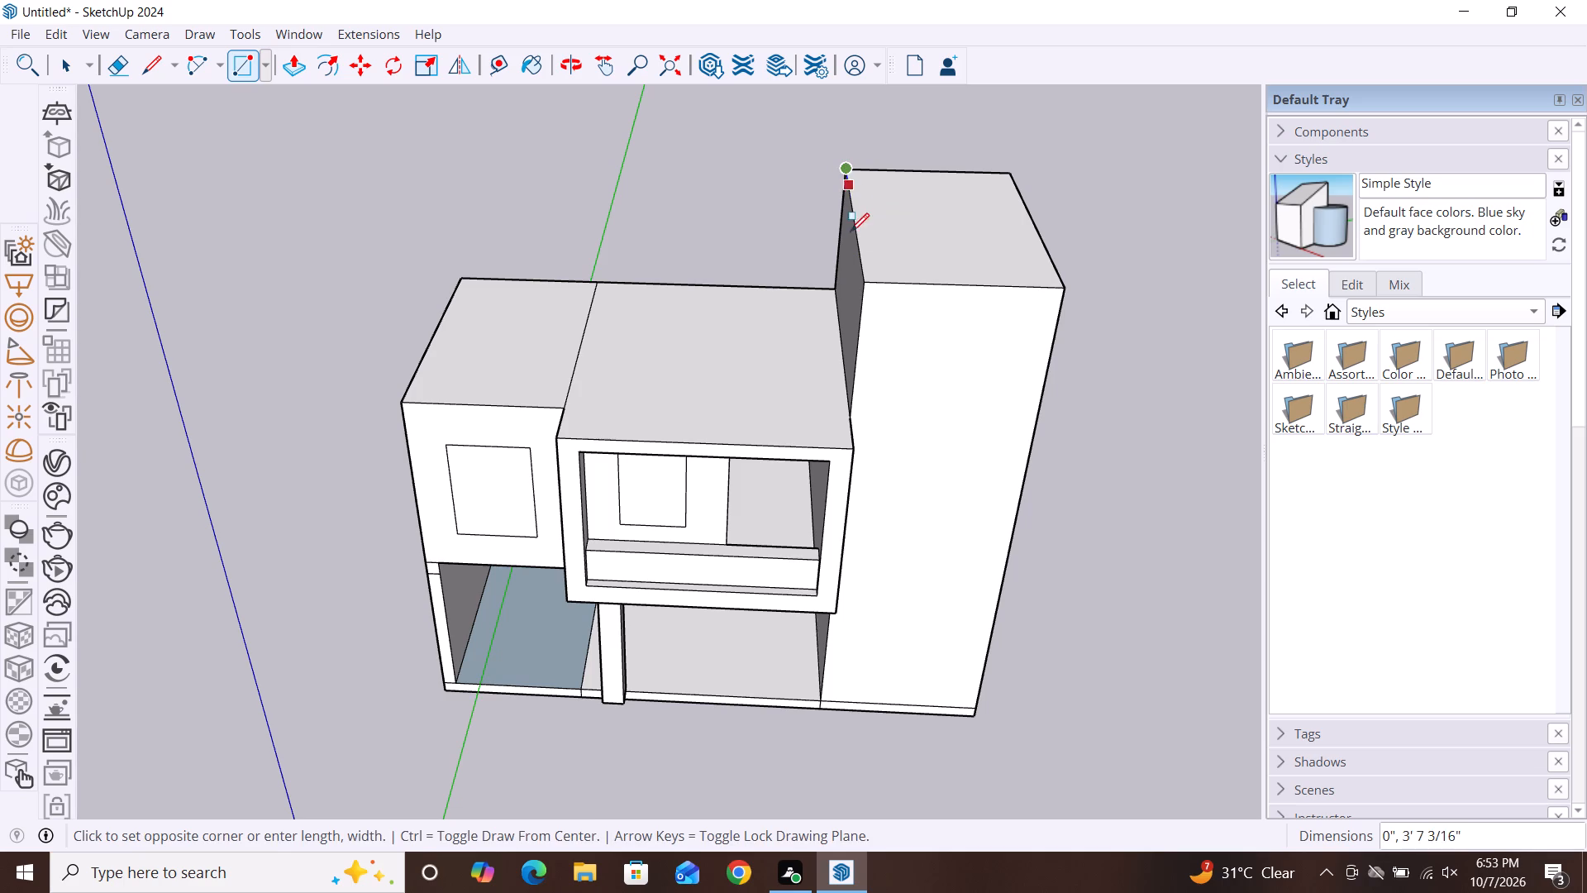
pyautogui.click(865, 284)
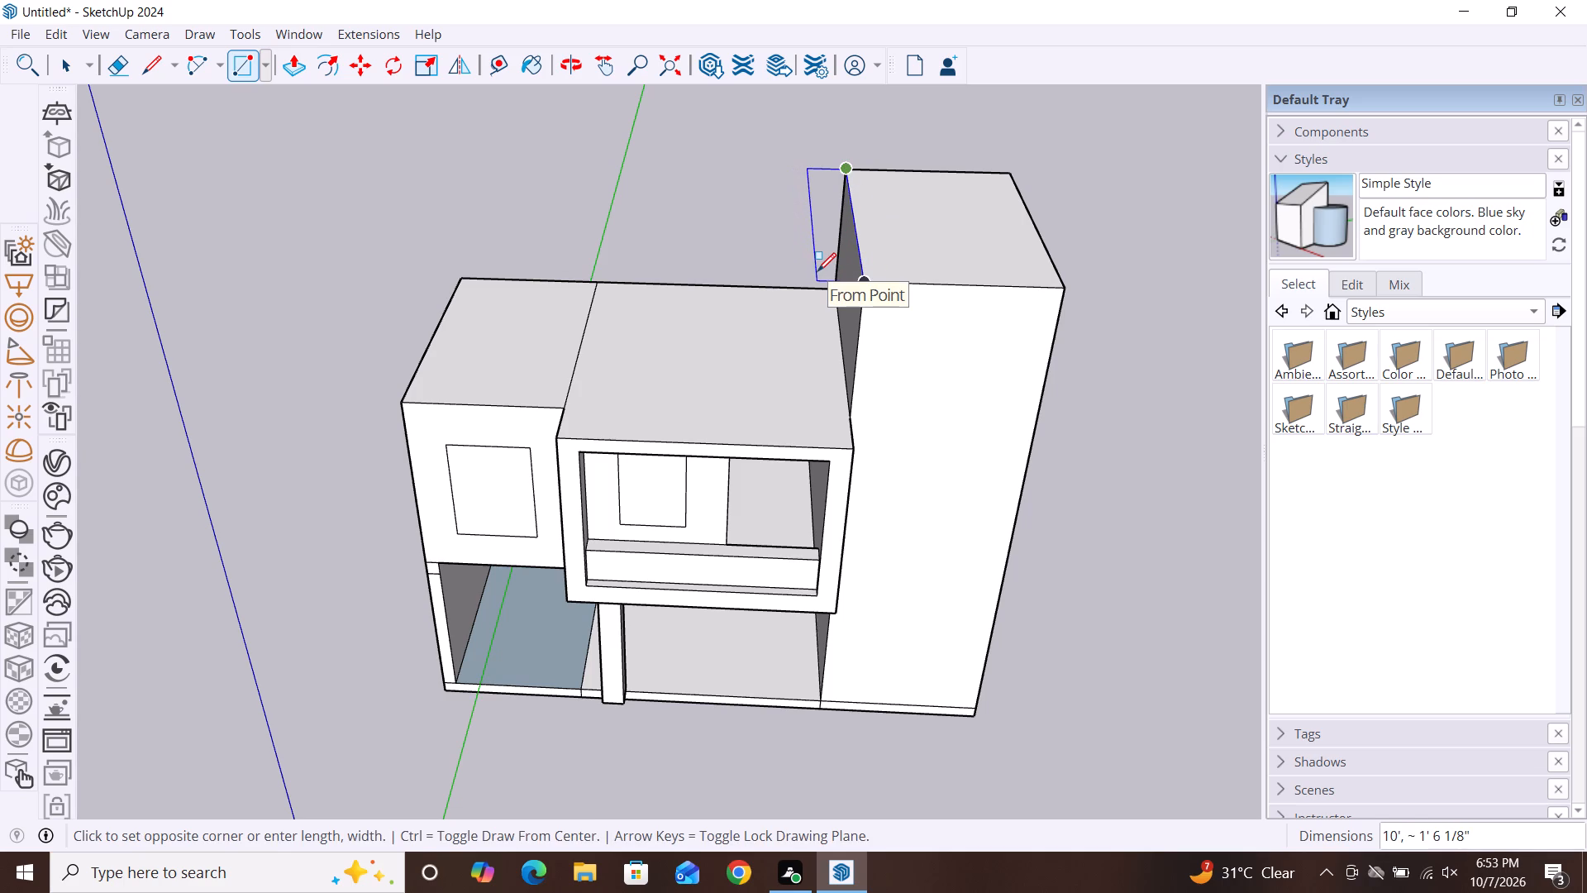
pyautogui.doubleClick(817, 271)
pyautogui.press('space')
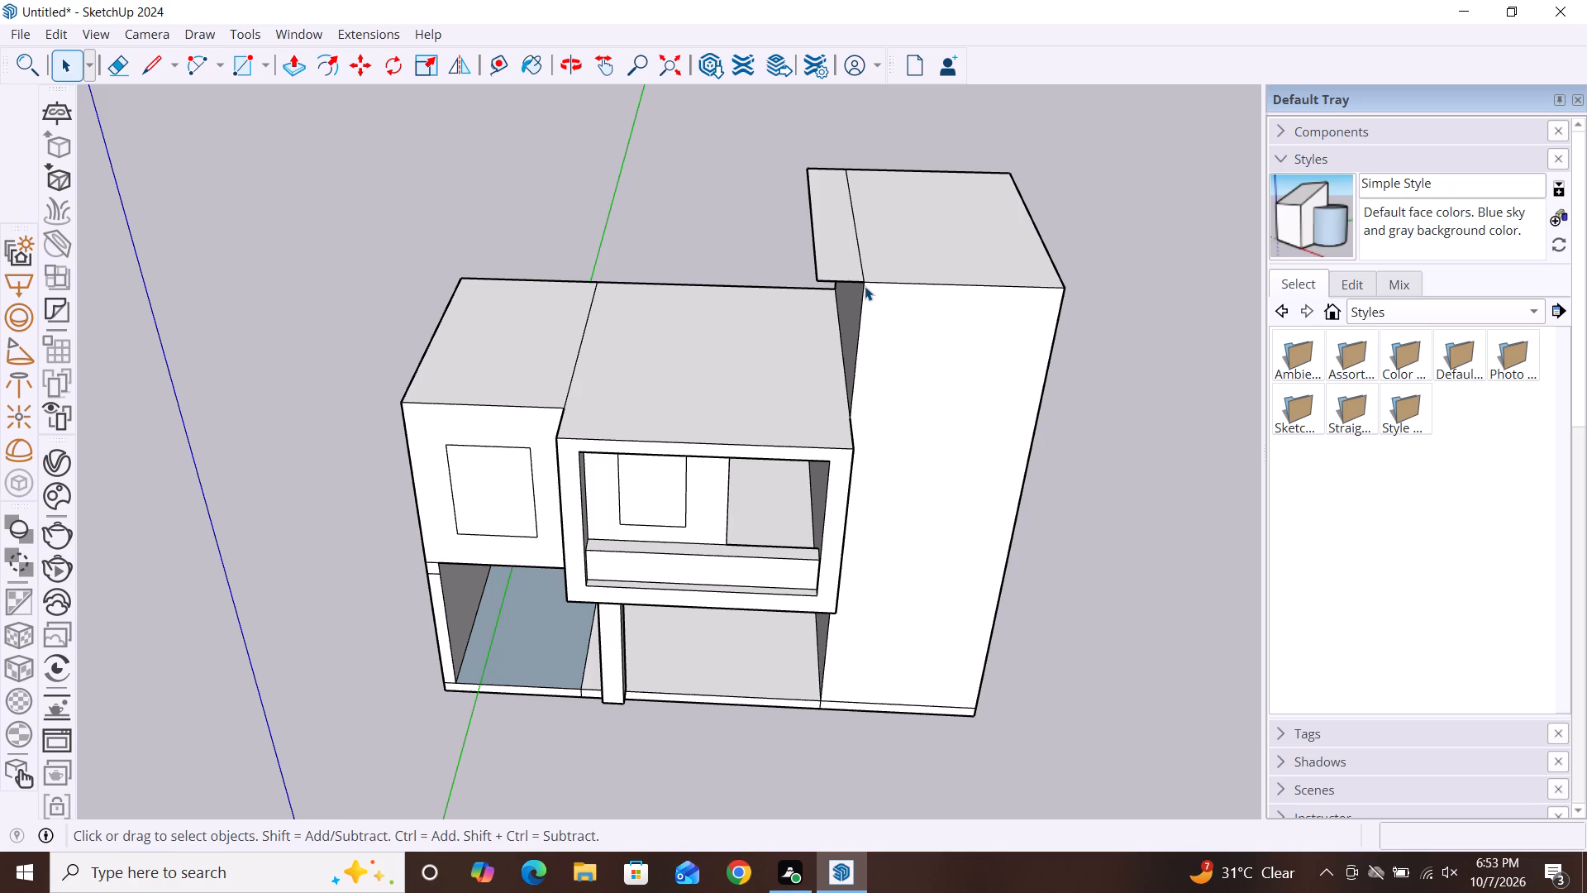
# Draw a rectangle of about 6' 4" by 2' outward from the tower roof's front edge as the front overhang.
pyautogui.press('r')
pyautogui.click(862, 285)
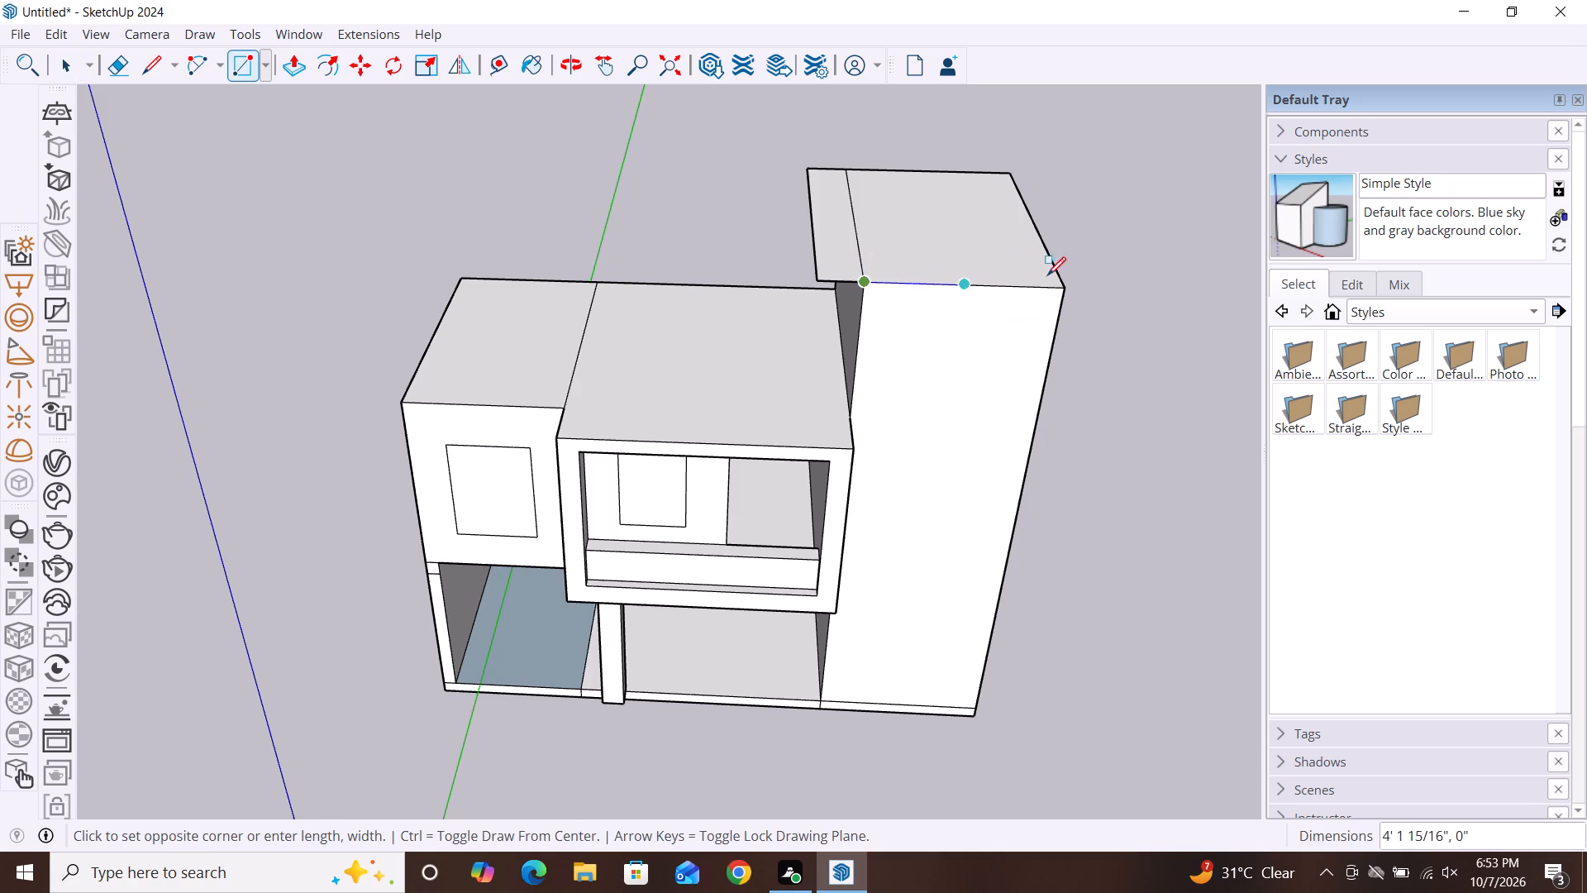
pyautogui.click(1061, 293)
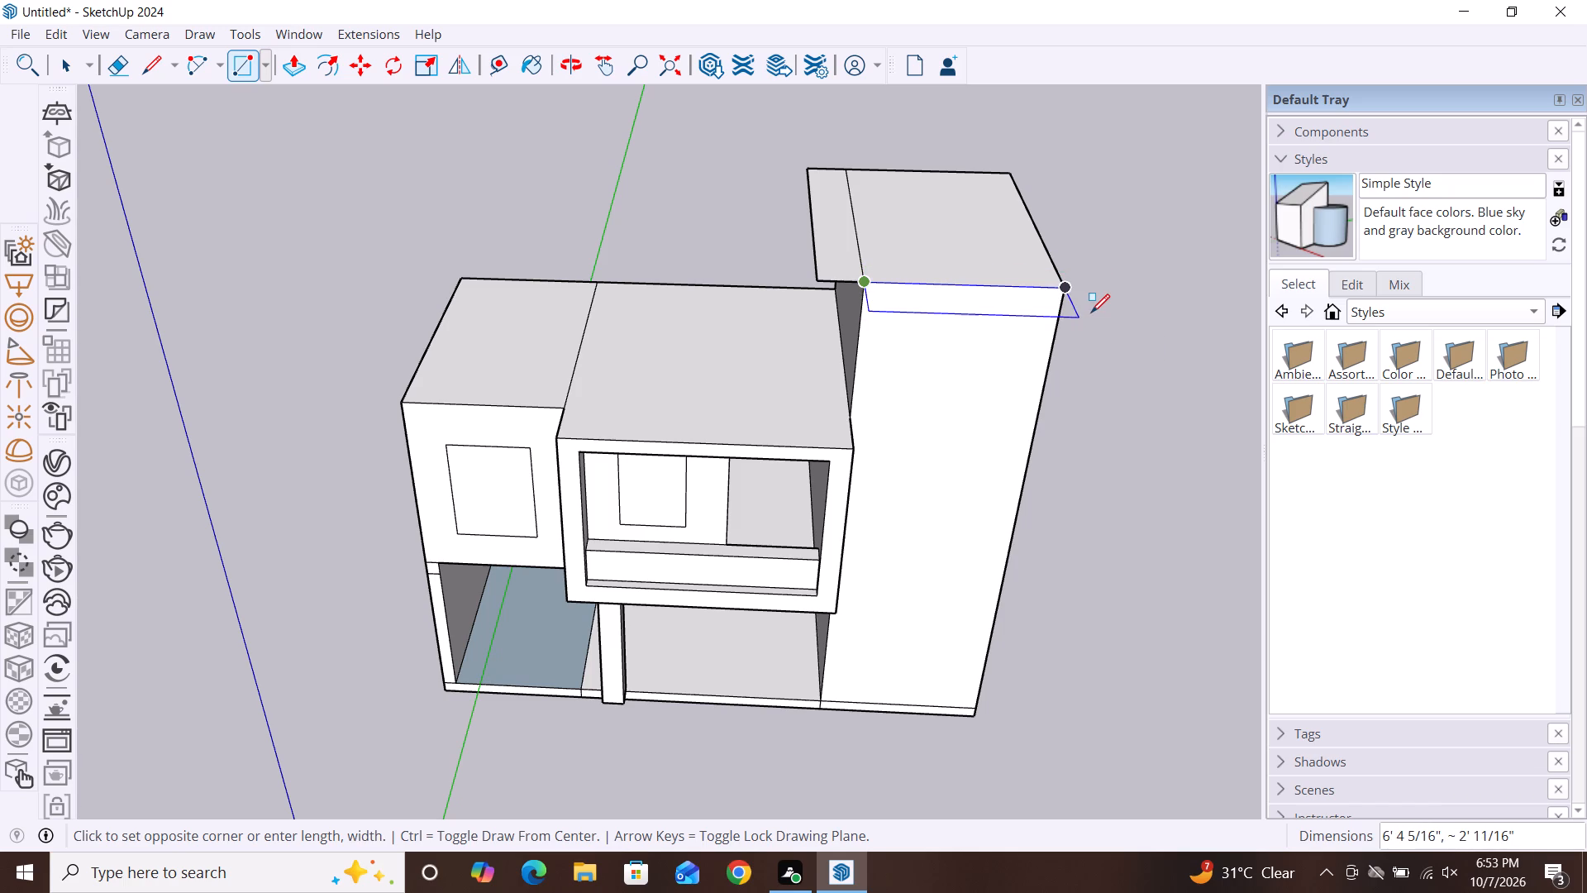
pyautogui.click(1088, 313)
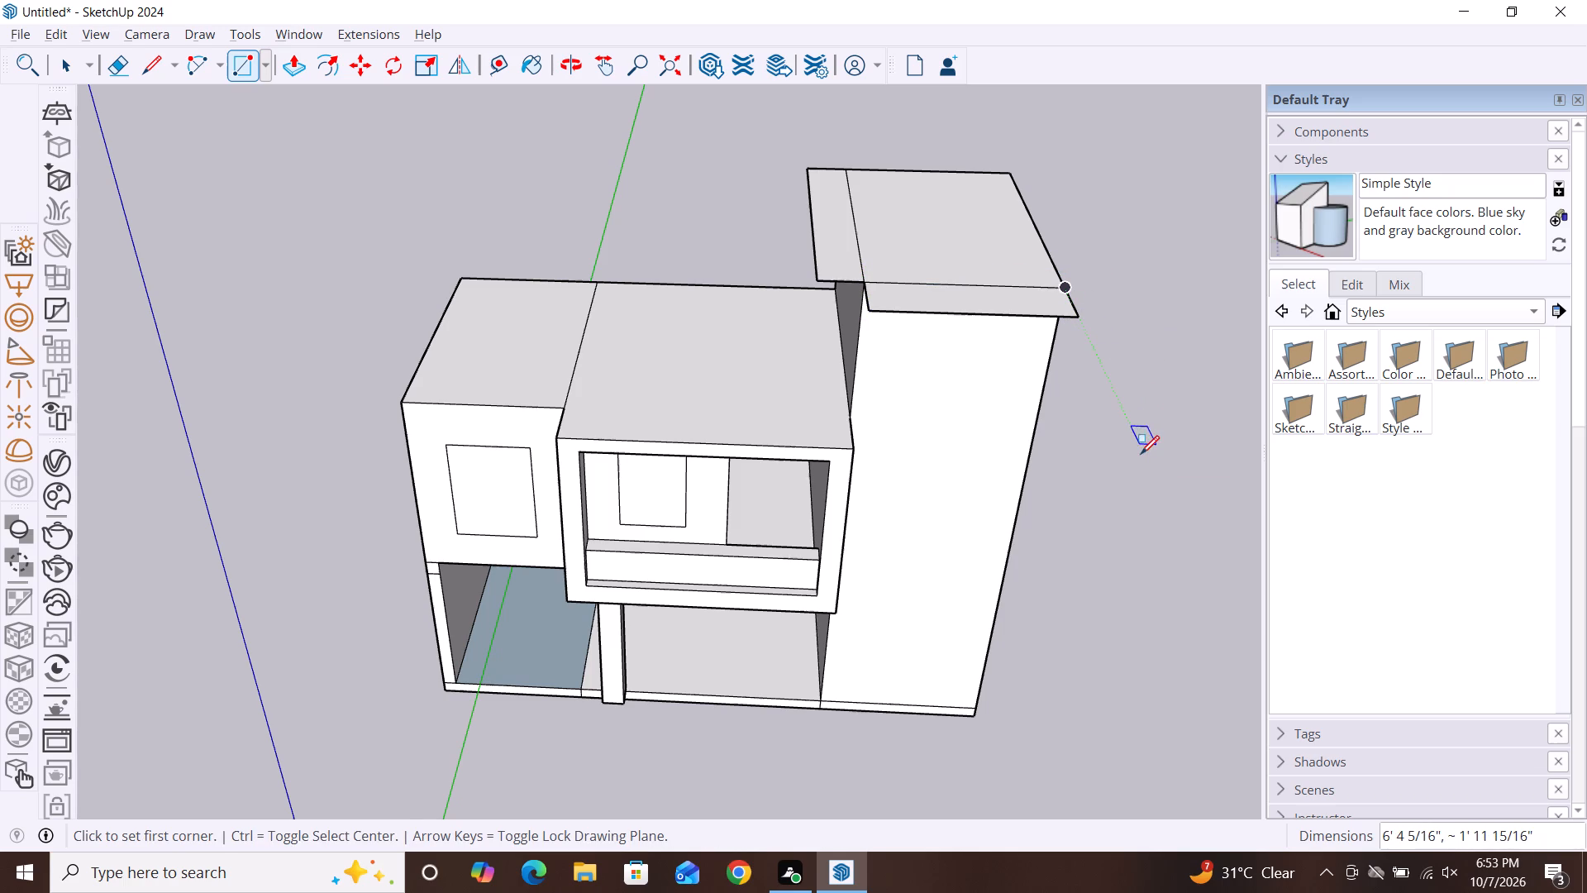
# Draw a rectangle of 10' by about 1' 8" outward from the tower roof's outer side edge, away from the lower roof.
pyautogui.keyDown('alt'); pyautogui.moveTo(1141, 470); pyautogui.dragTo(969, 499, button='middle'); pyautogui.keyUp('alt')
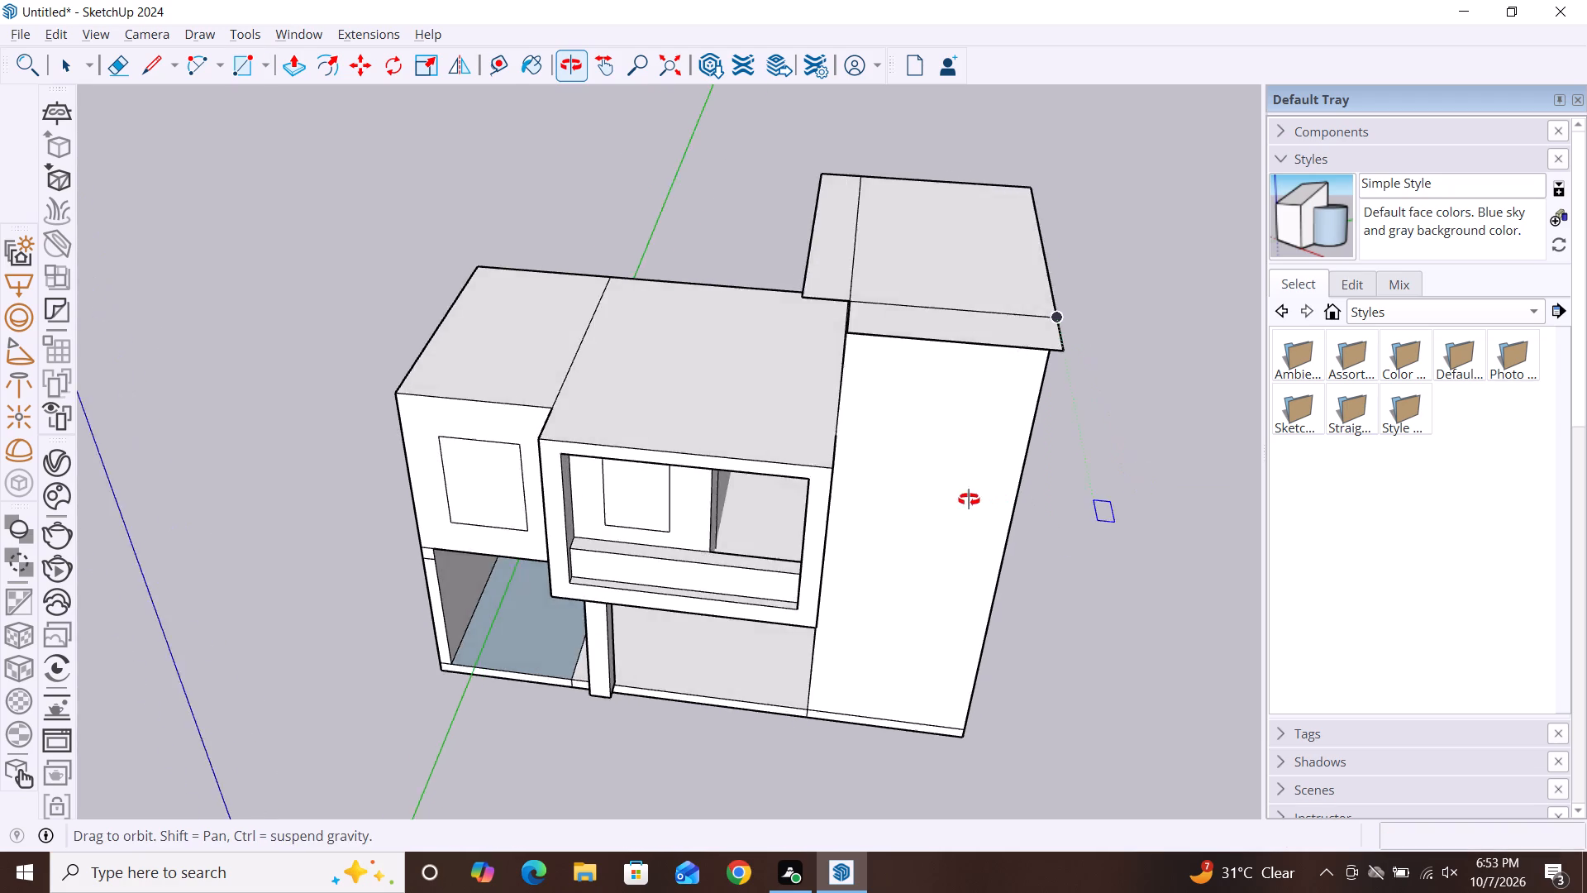
pyautogui.keyDown('alt'); pyautogui.moveTo(969, 499); pyautogui.dragTo(784, 487, button='middle'); pyautogui.keyUp('alt')
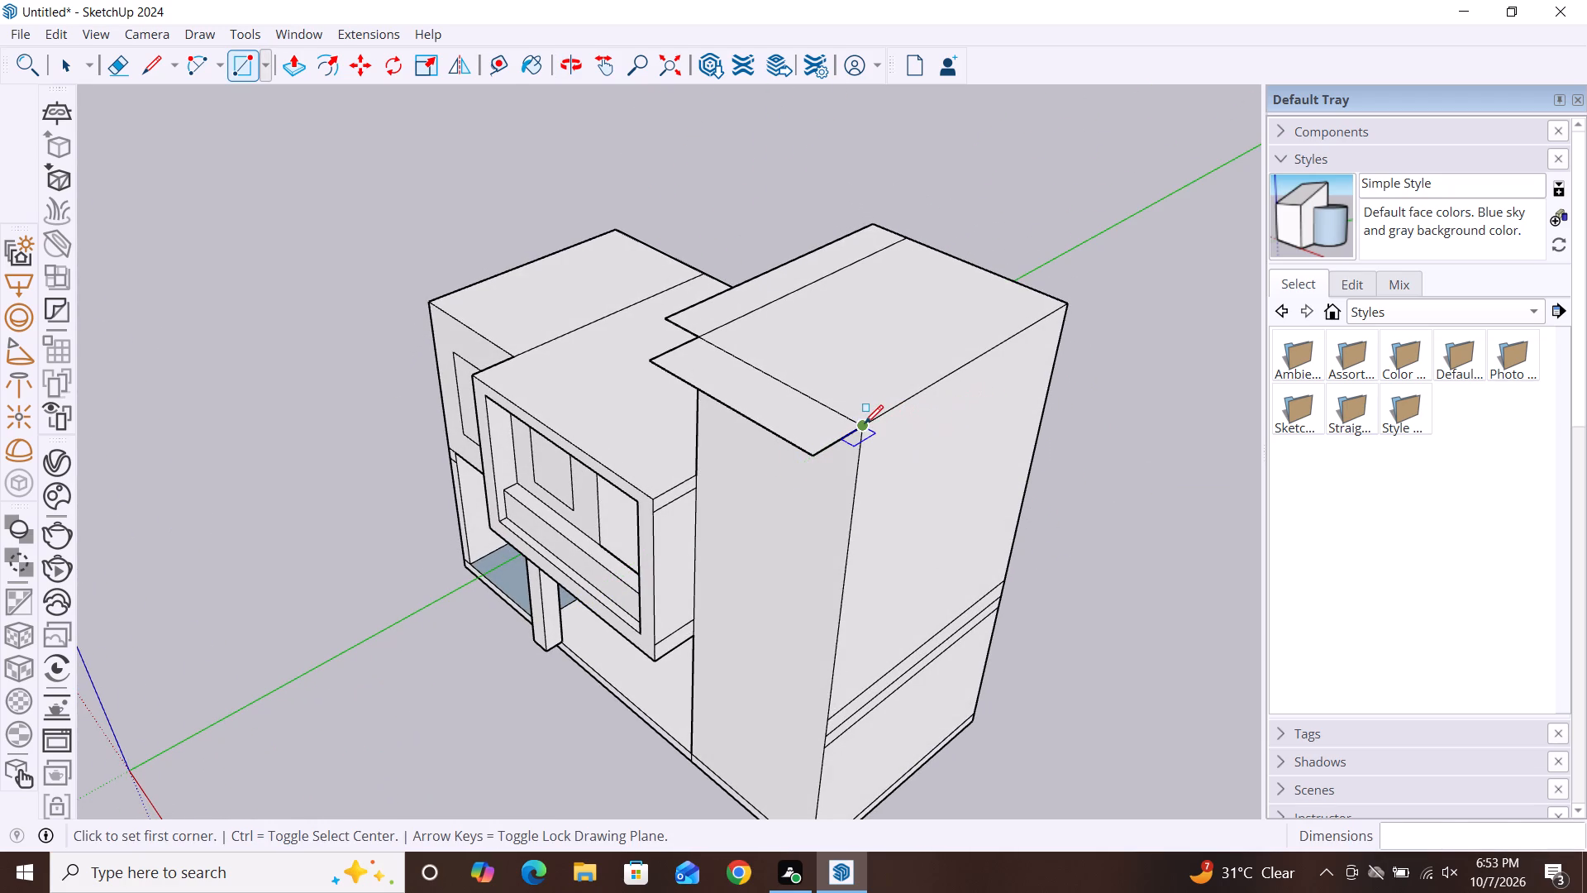
pyautogui.click(865, 423)
pyautogui.click(1071, 309)
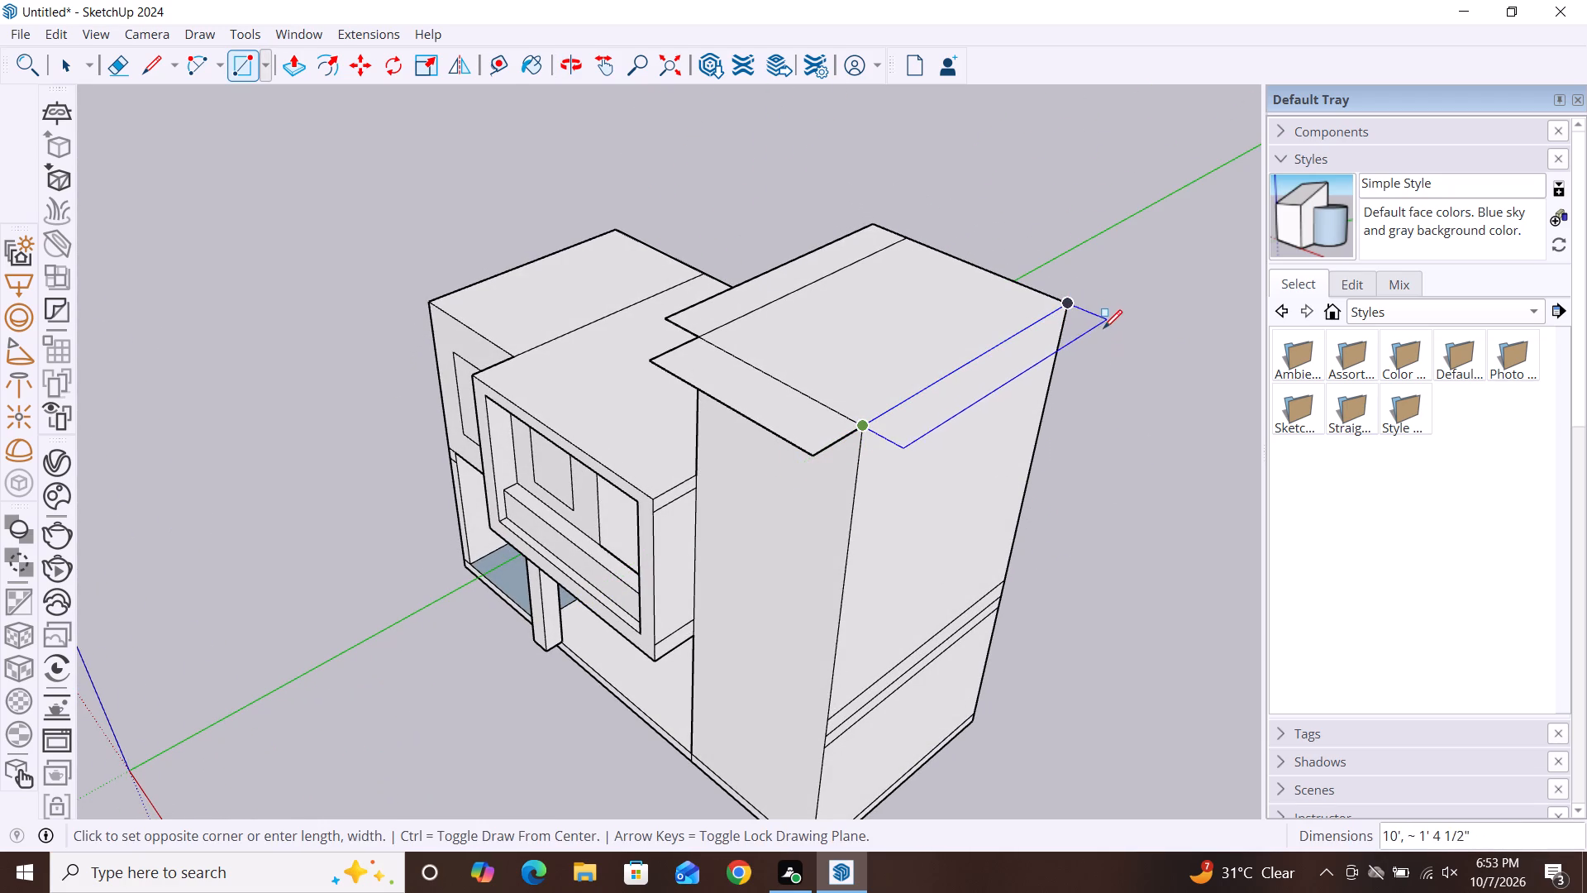
pyautogui.click(1110, 332)
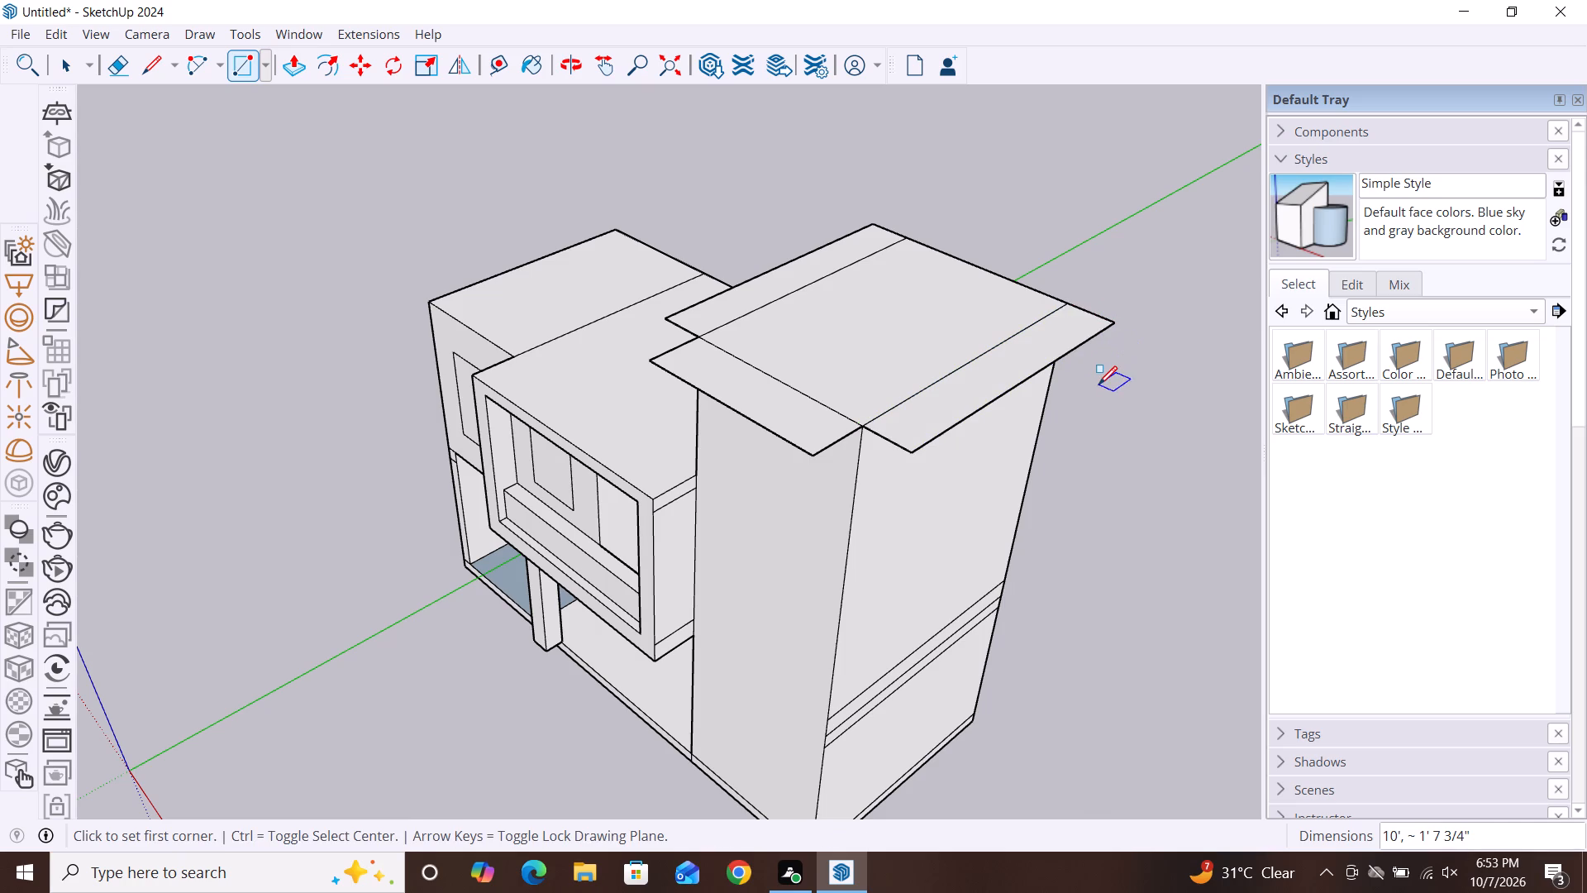
# Draw a rectangle of about 6' 4" by 1' 6" outward from the tower roof's rear edge as the rear overhang.
pyautogui.keyDown('alt'); pyautogui.moveTo(1139, 451); pyautogui.dragTo(560, 482, button='middle'); pyautogui.keyUp('alt')
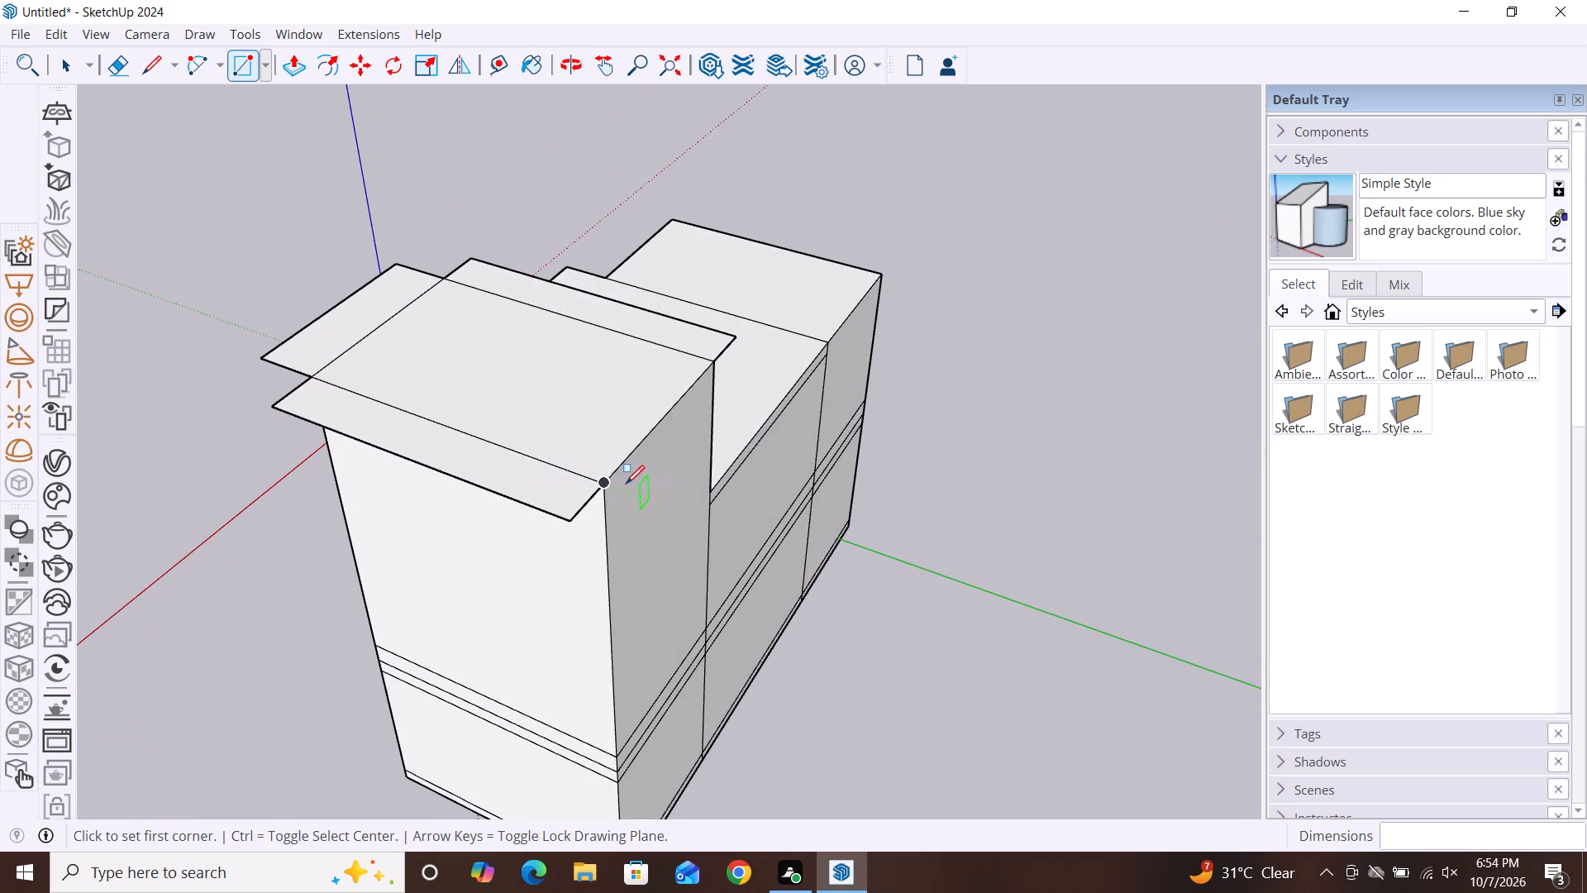
pyautogui.click(610, 480)
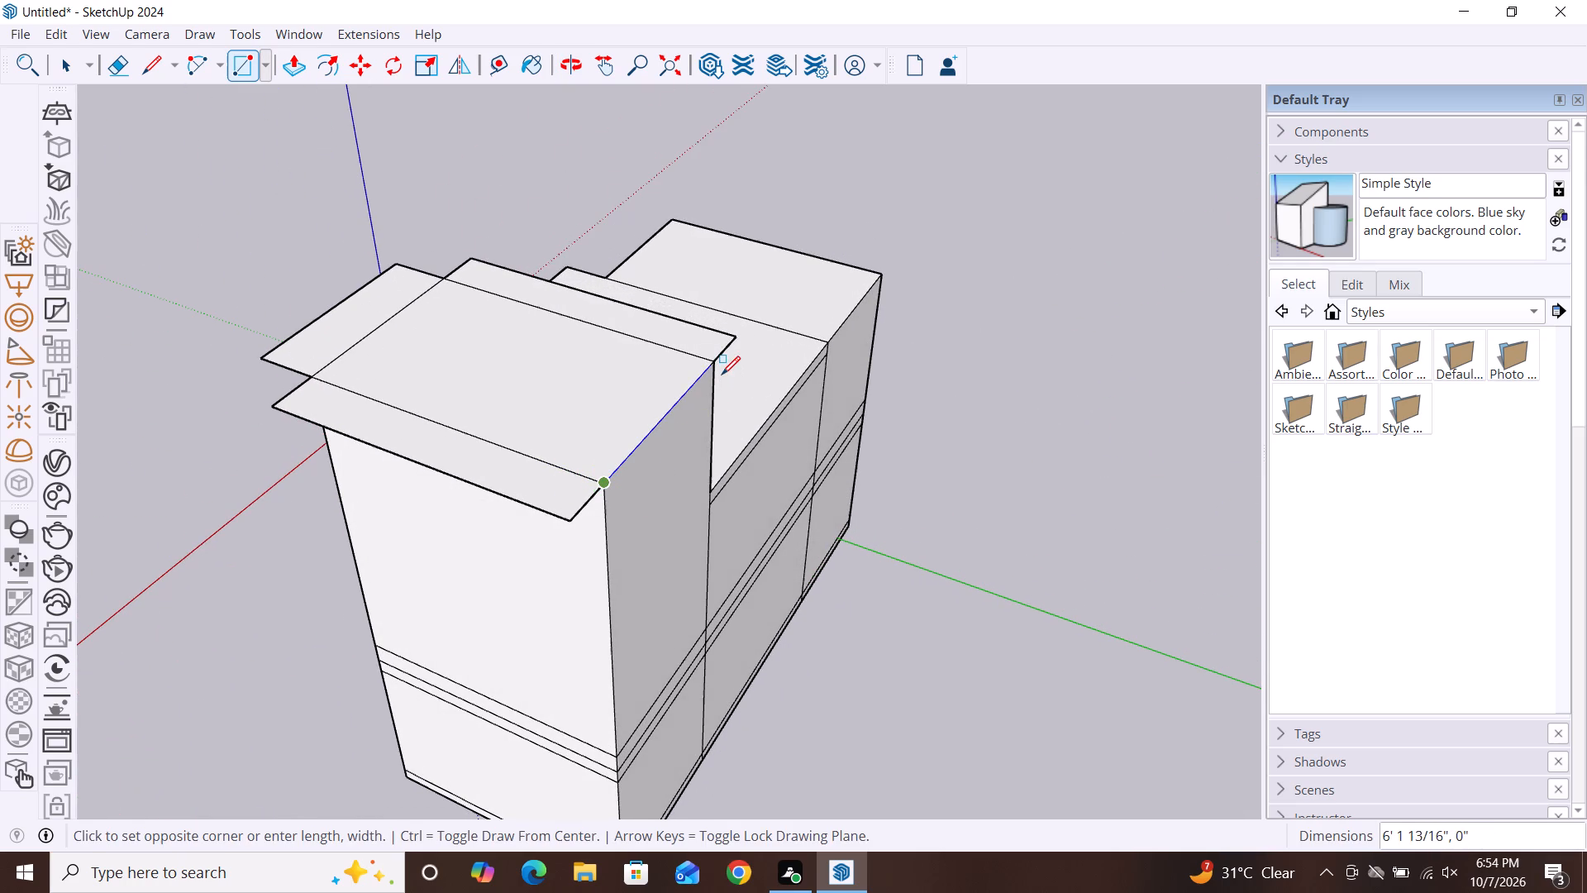
pyautogui.click(714, 370)
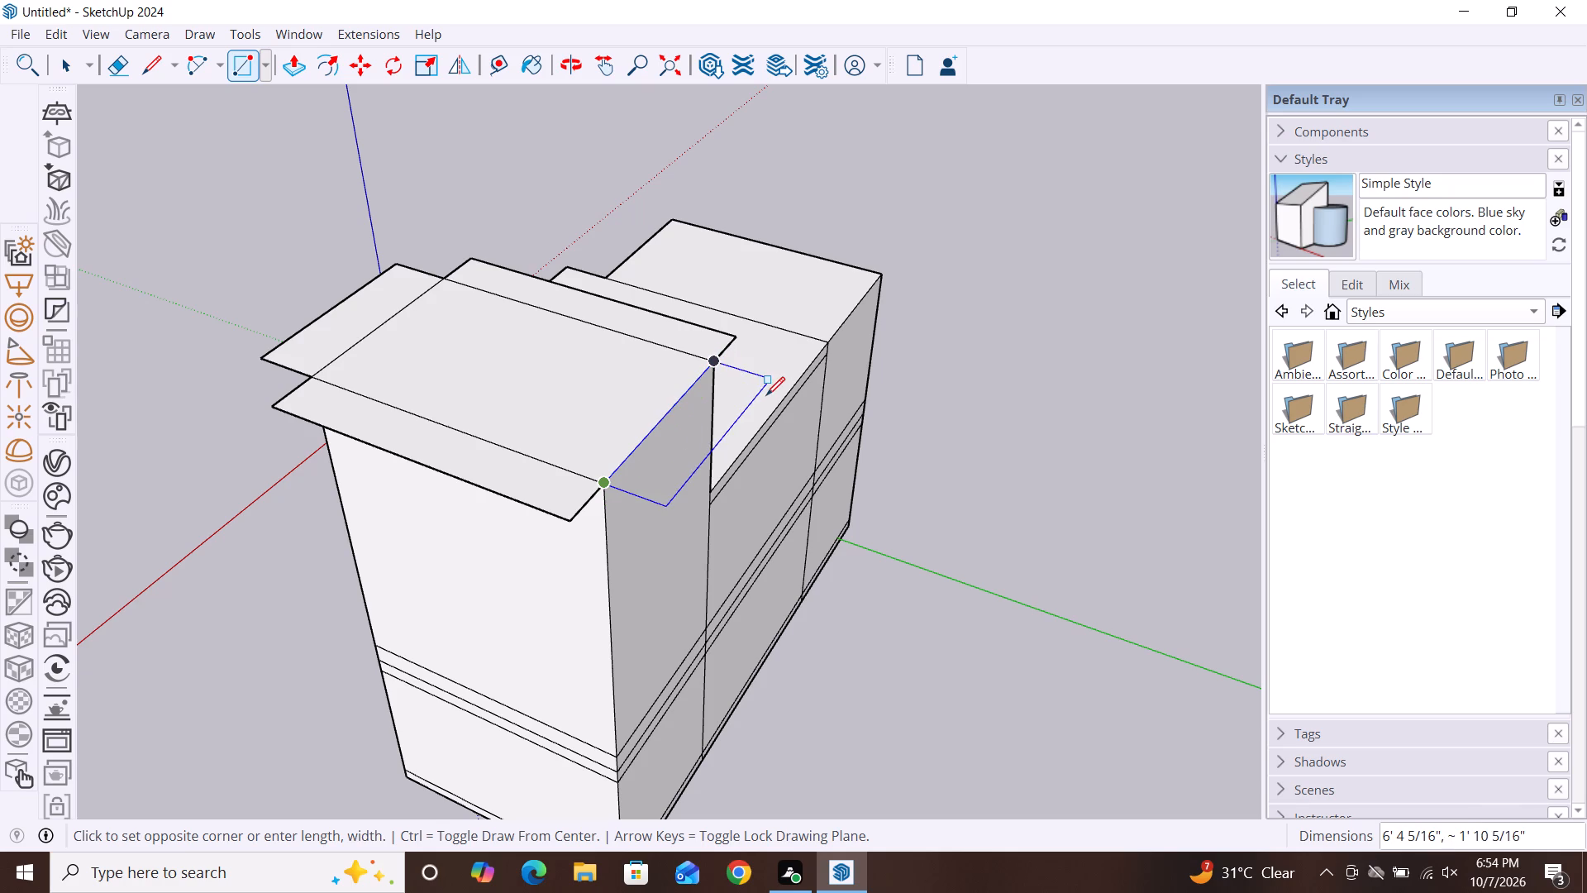
pyautogui.doubleClick(758, 386)
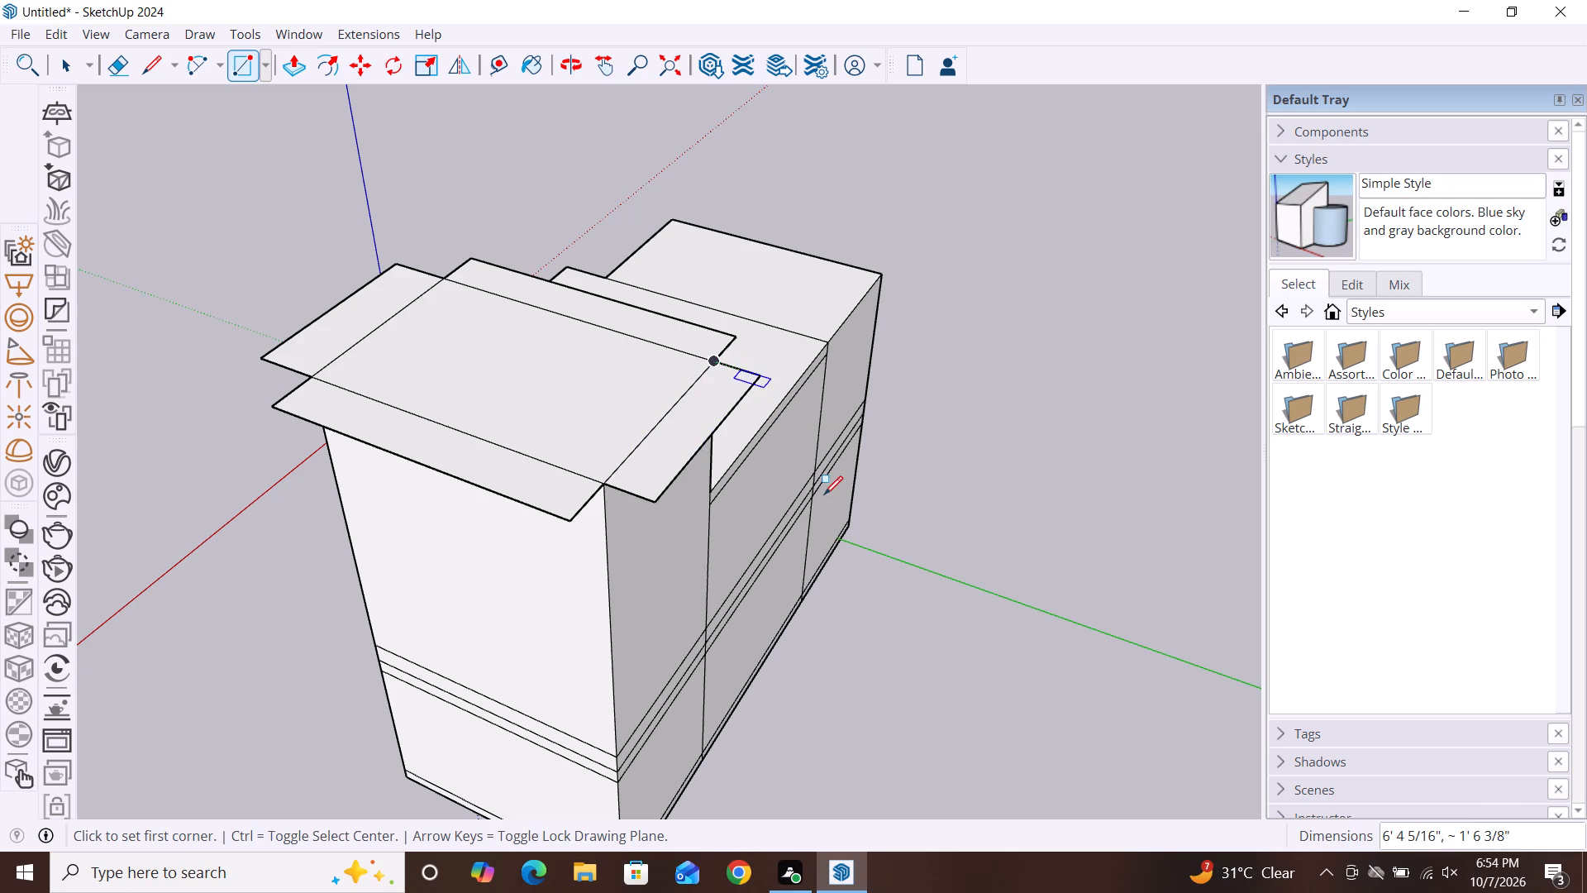
pyautogui.press('space')
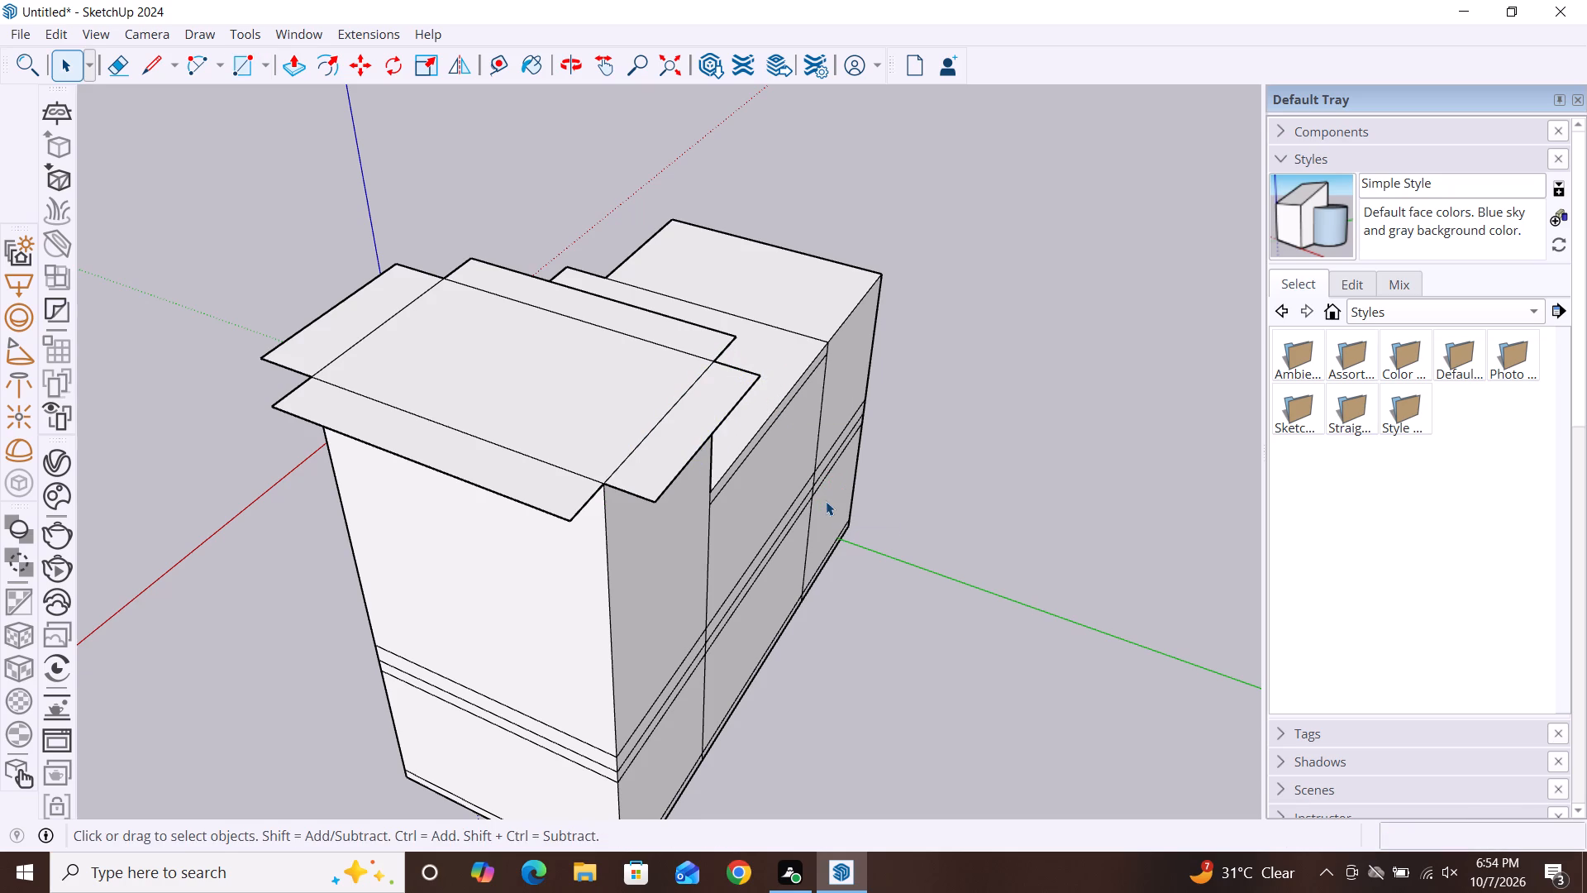
# Push/Pull the underside of the tower roof's front overhang down by about 9 3/16" to give it thickness.
pyautogui.keyDown('alt'); pyautogui.moveTo(719, 542); pyautogui.dragTo(1073, 494, button='middle'); pyautogui.keyUp('alt')
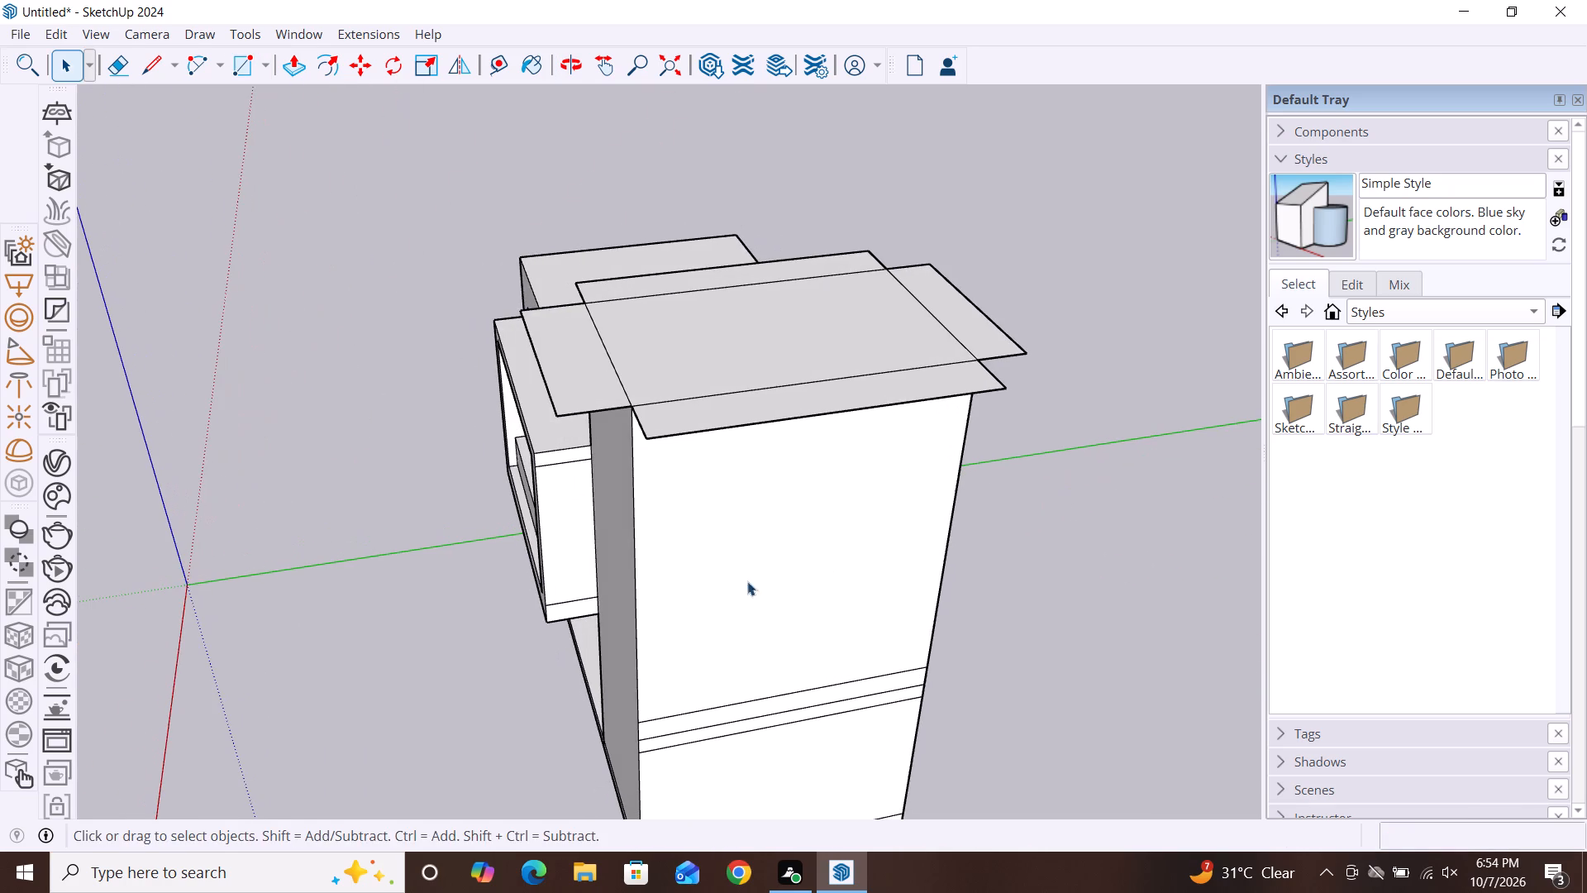
pyautogui.keyDown('alt'); pyautogui.moveTo(660, 599); pyautogui.dragTo(1135, 579, button='middle'); pyautogui.keyUp('alt')
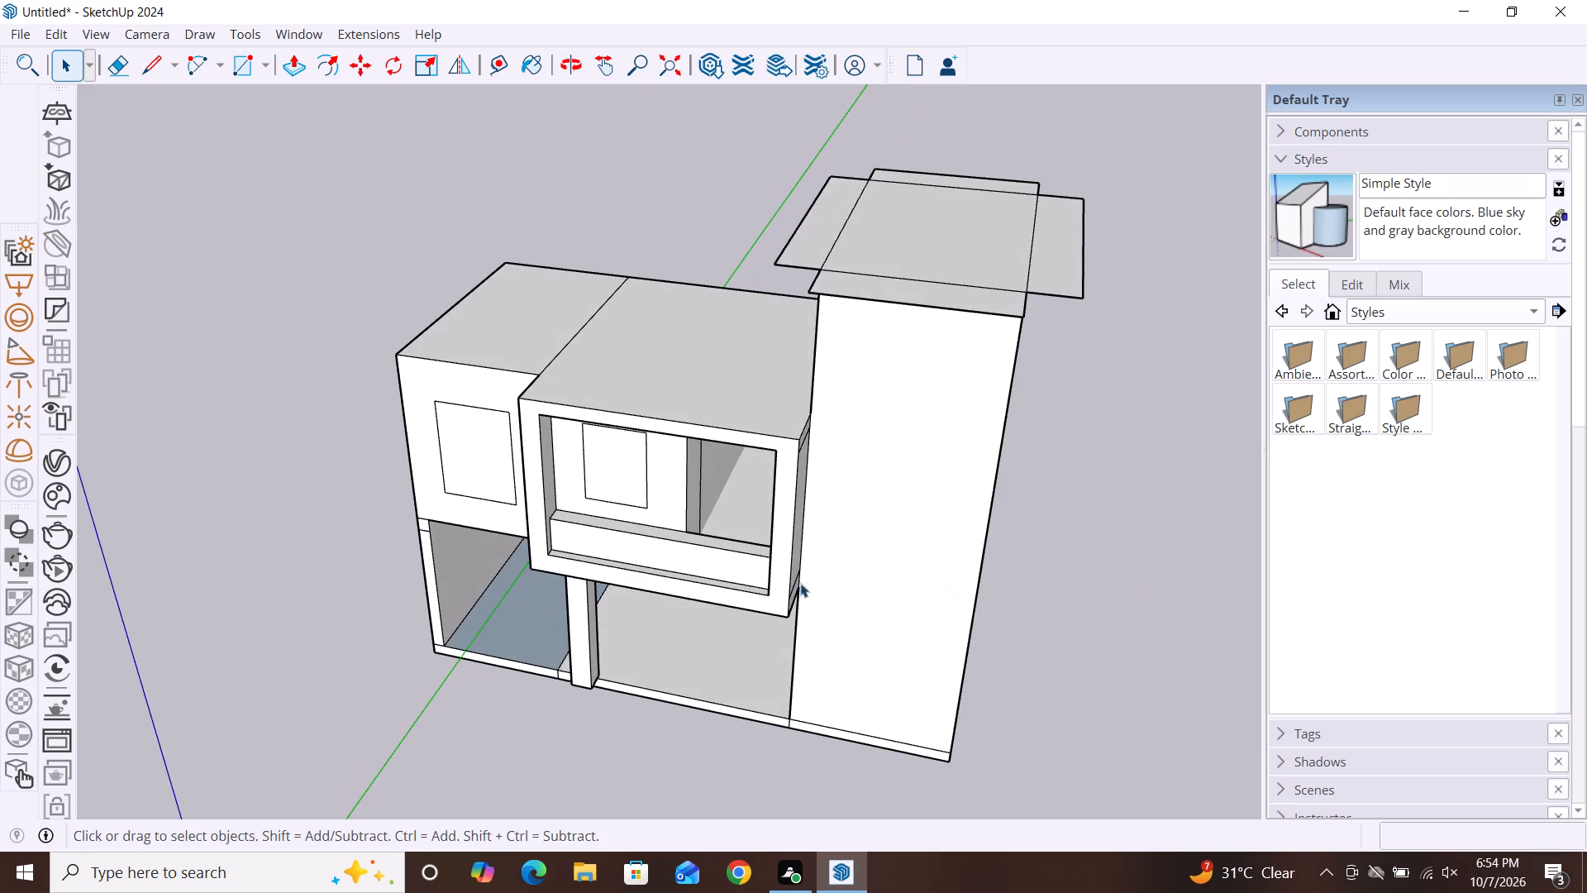
pyautogui.moveTo(765, 583); pyautogui.dragTo(1065, 610, button='middle')
pyautogui.scroll(-3, 1048, 609)
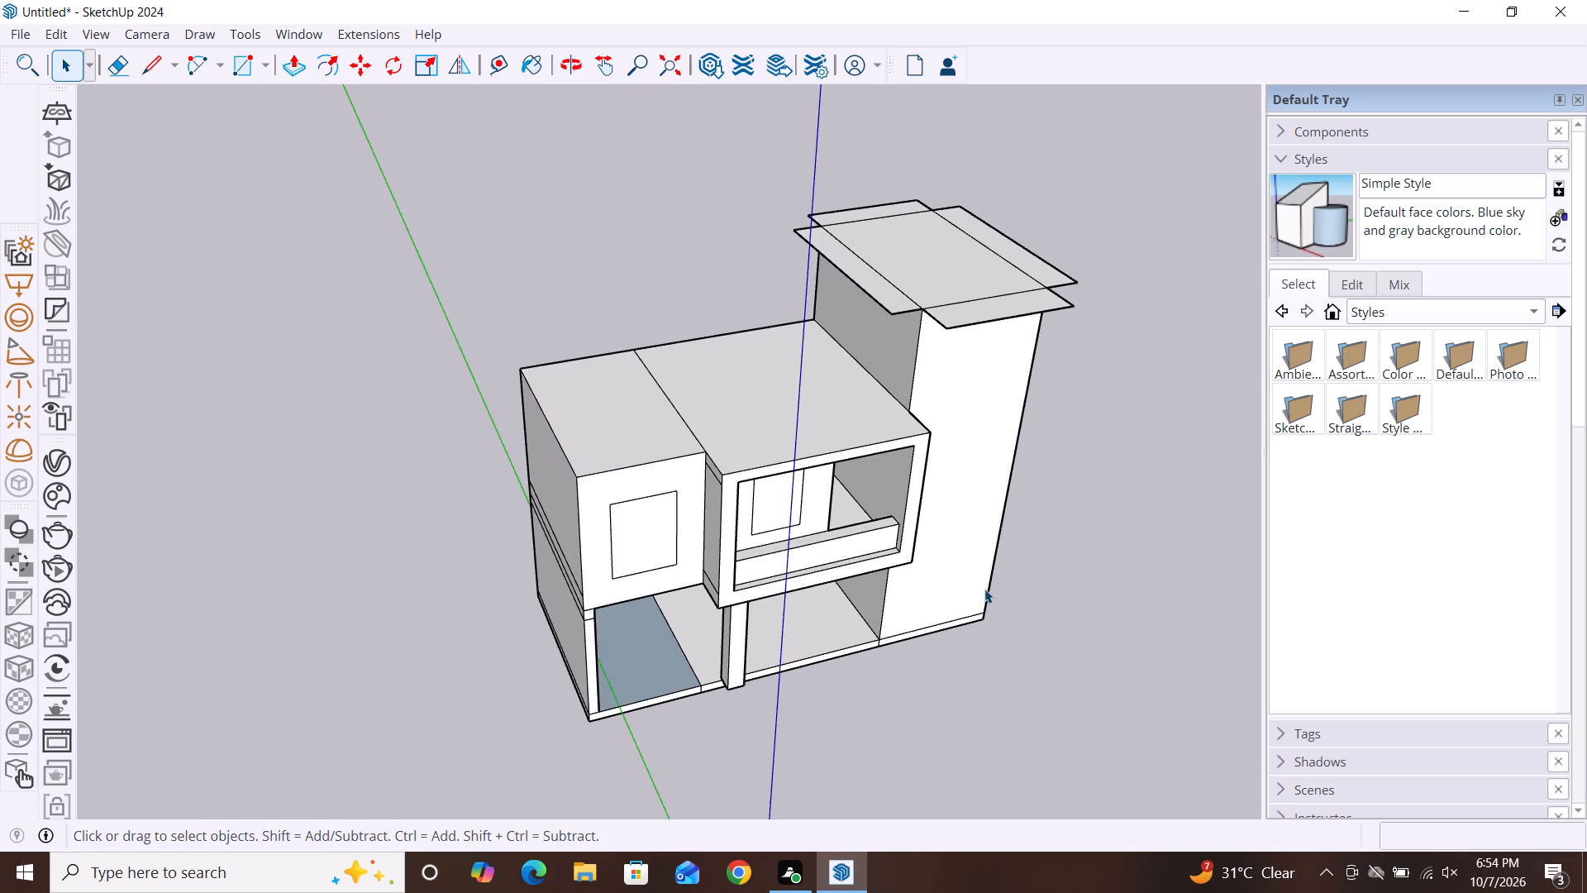
pyautogui.moveTo(984, 589); pyautogui.dragTo(819, 453, button='middle')
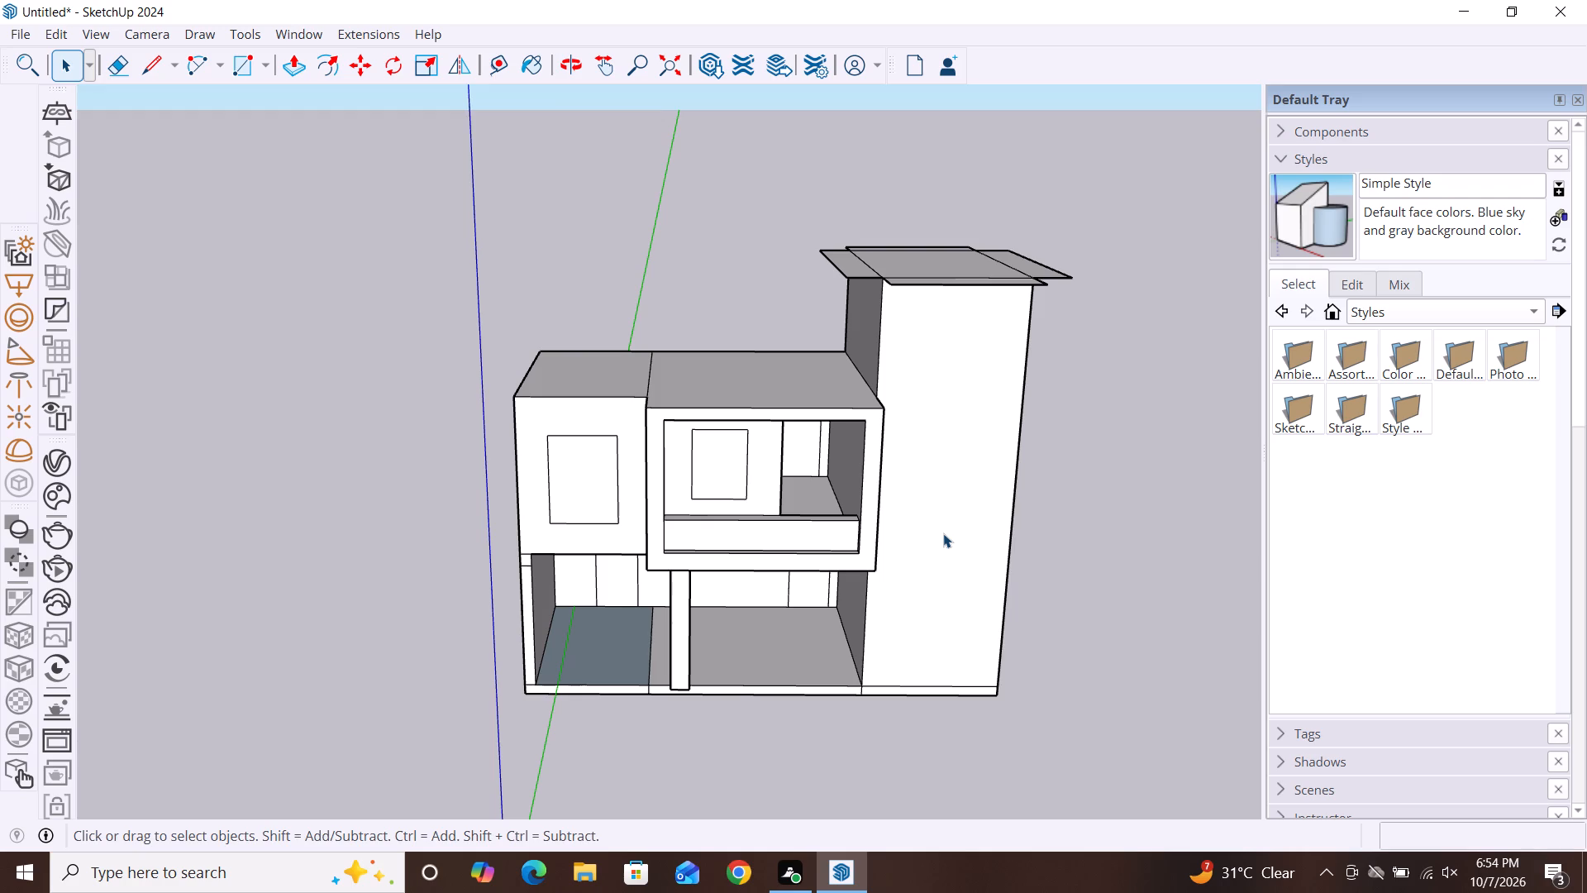
pyautogui.moveTo(943, 533); pyautogui.dragTo(962, 340, button='middle')
pyautogui.scroll(1, 963, 357)
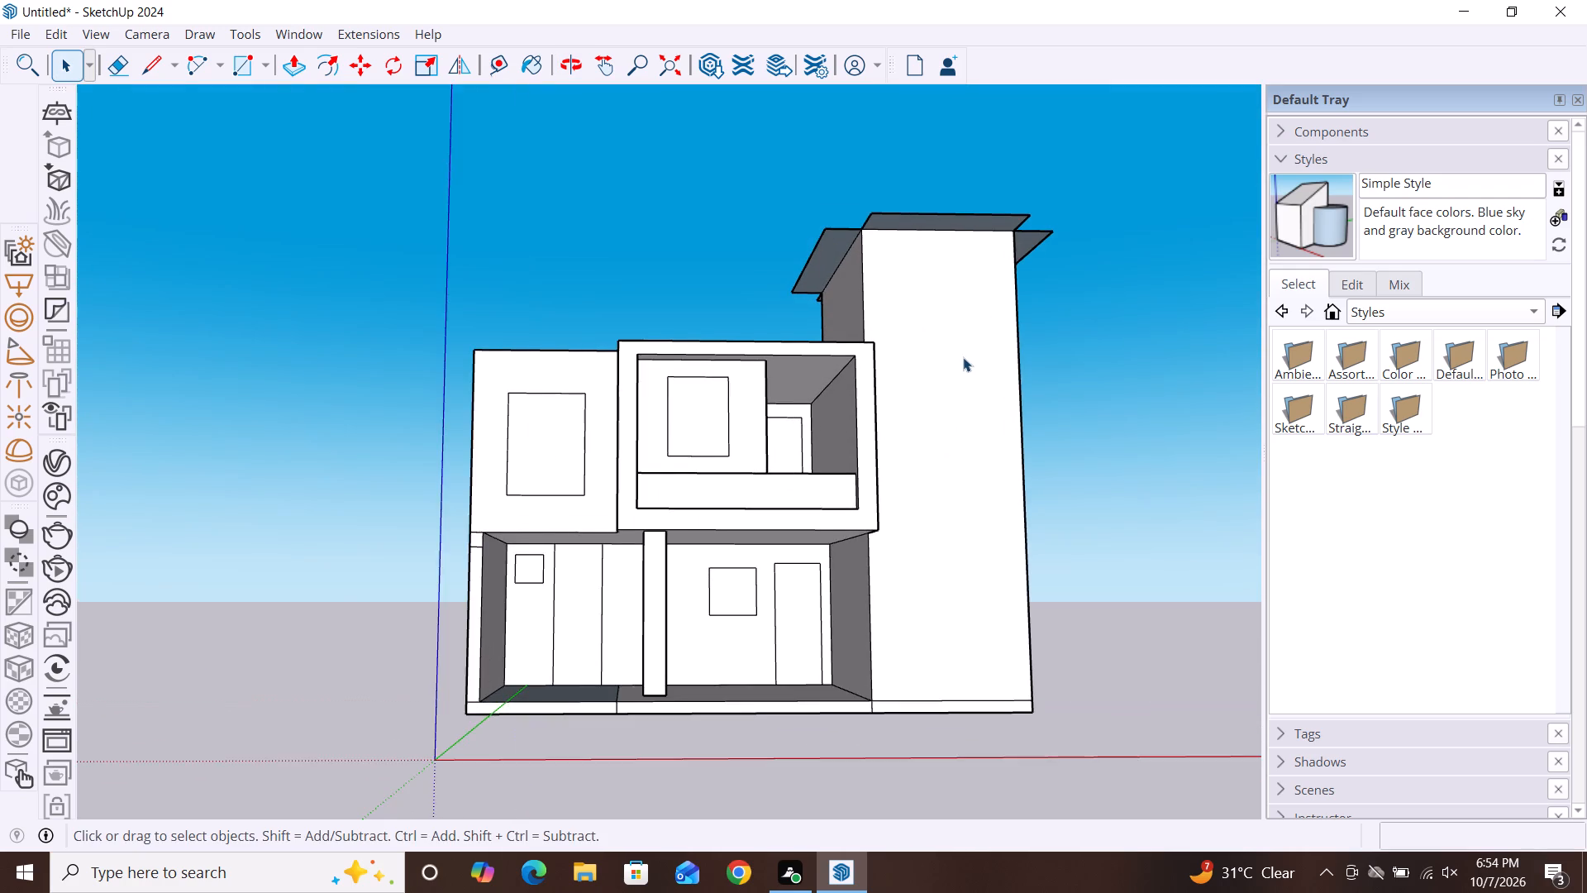
pyautogui.scroll(1, 963, 357)
pyautogui.press('p')
pyautogui.click(943, 206)
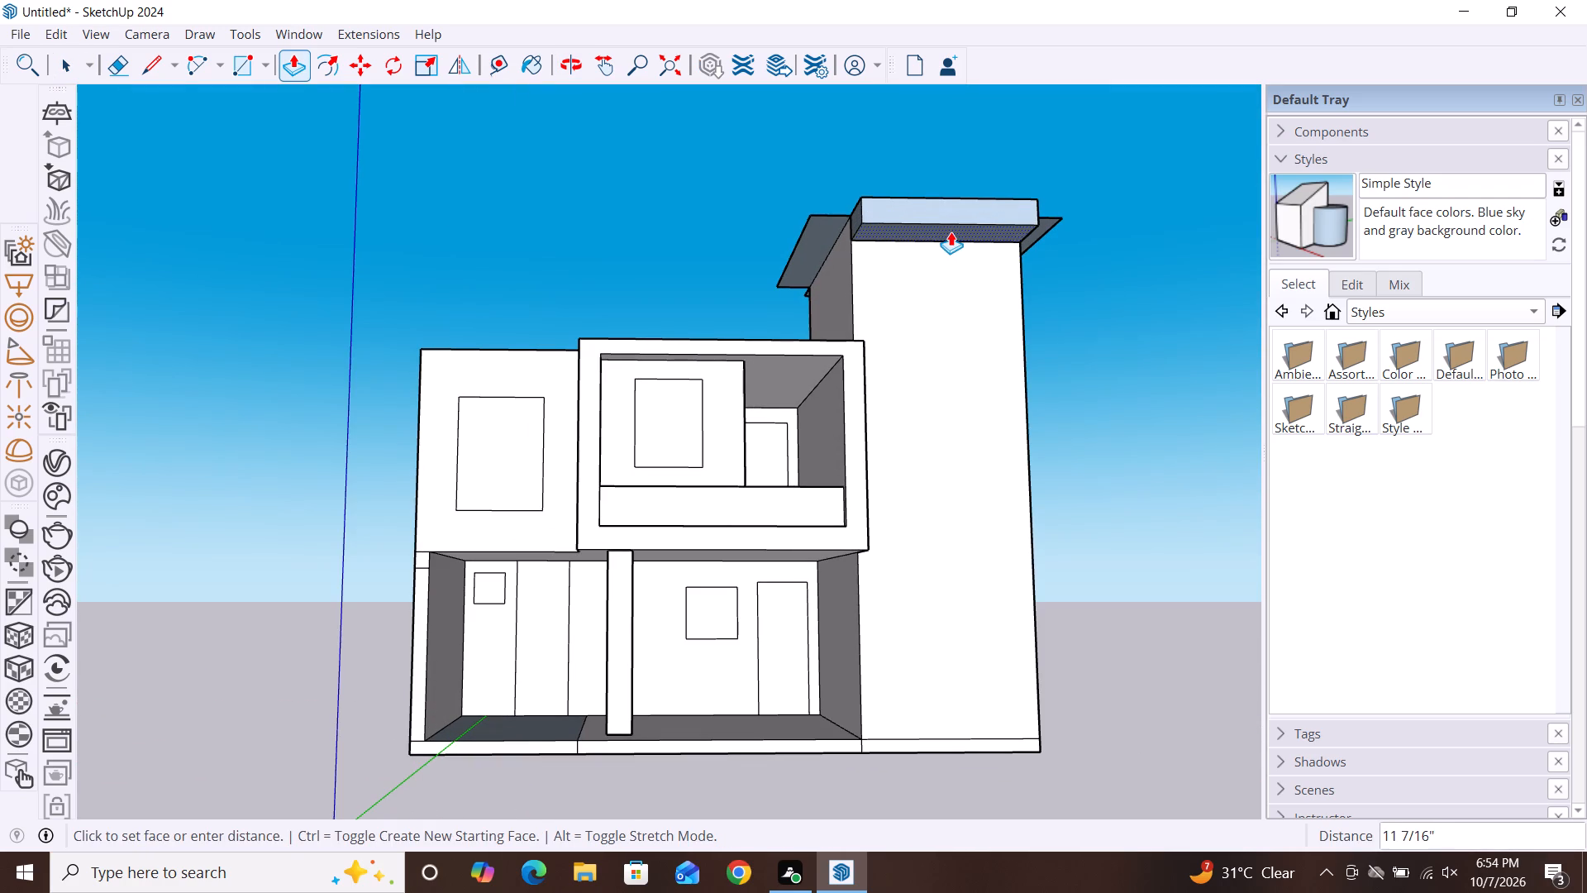
pyautogui.click(950, 226)
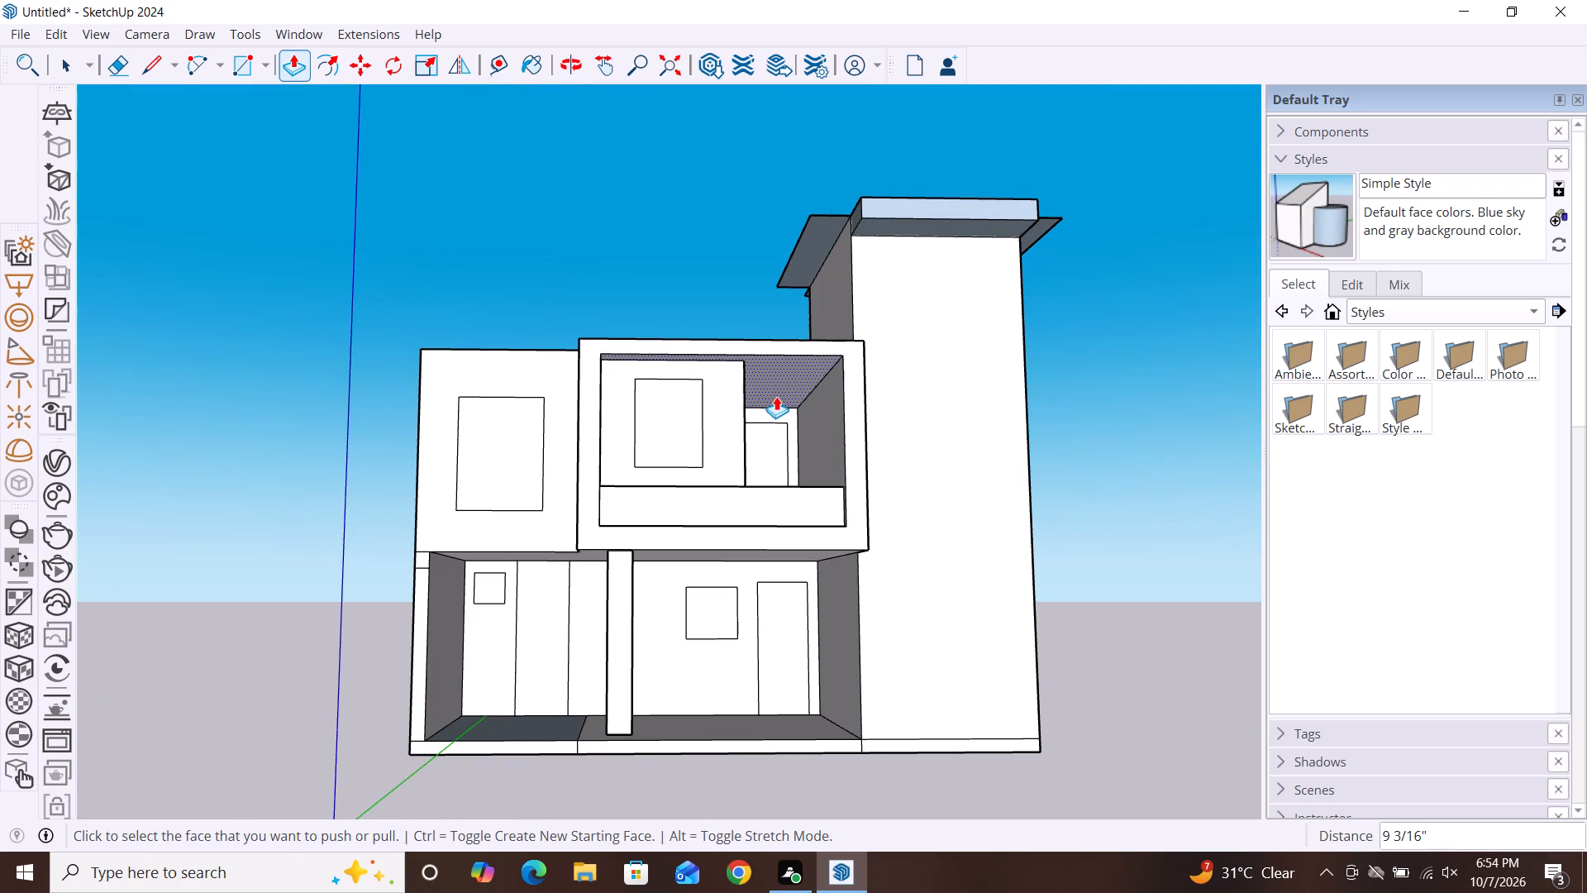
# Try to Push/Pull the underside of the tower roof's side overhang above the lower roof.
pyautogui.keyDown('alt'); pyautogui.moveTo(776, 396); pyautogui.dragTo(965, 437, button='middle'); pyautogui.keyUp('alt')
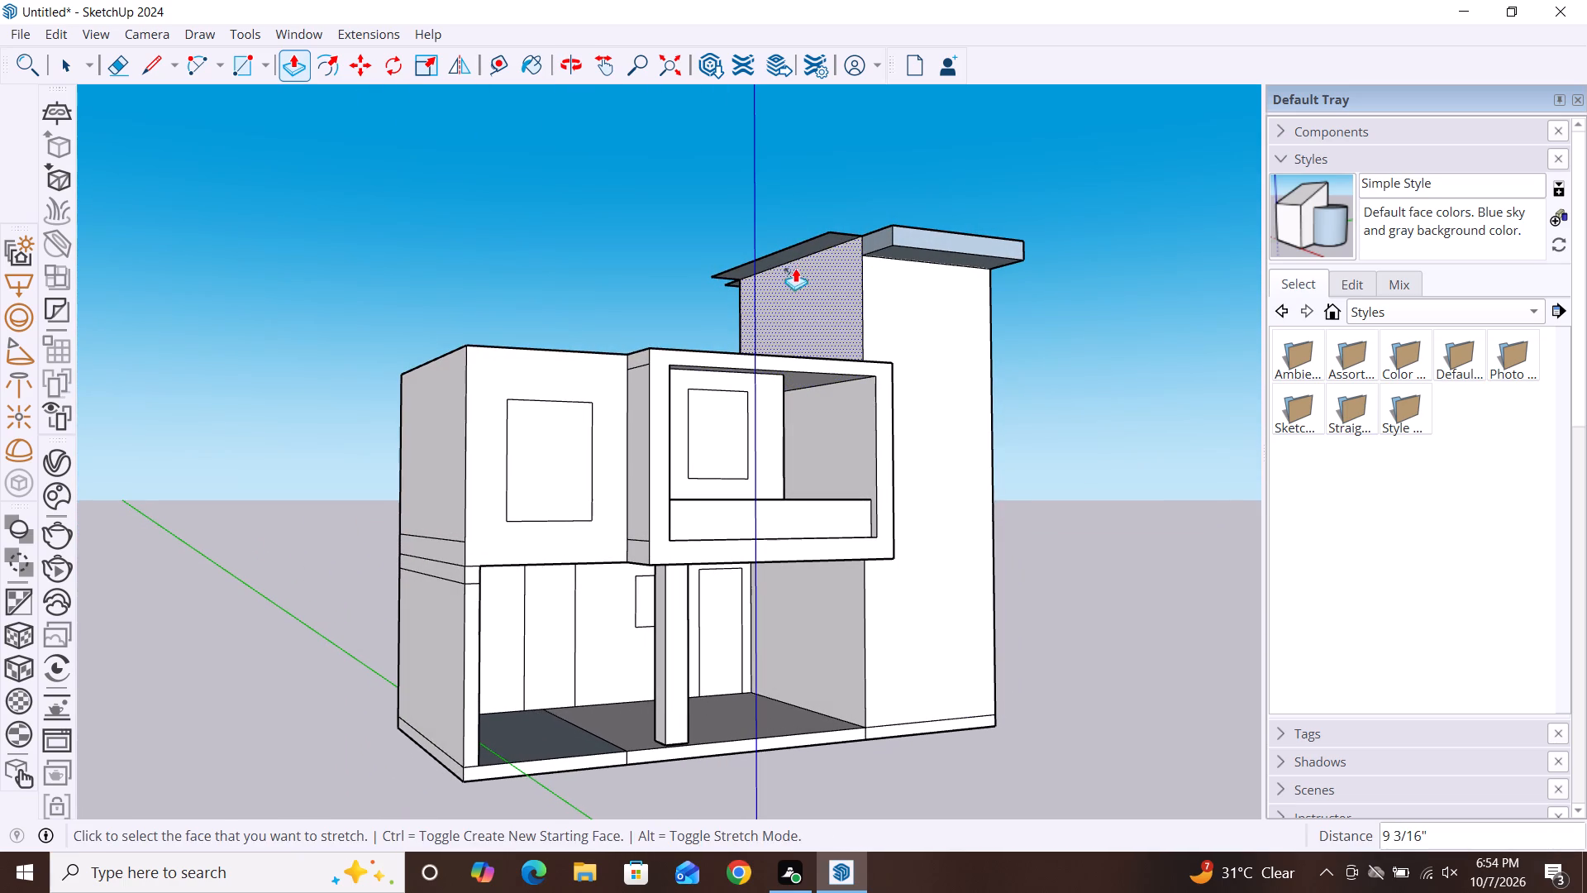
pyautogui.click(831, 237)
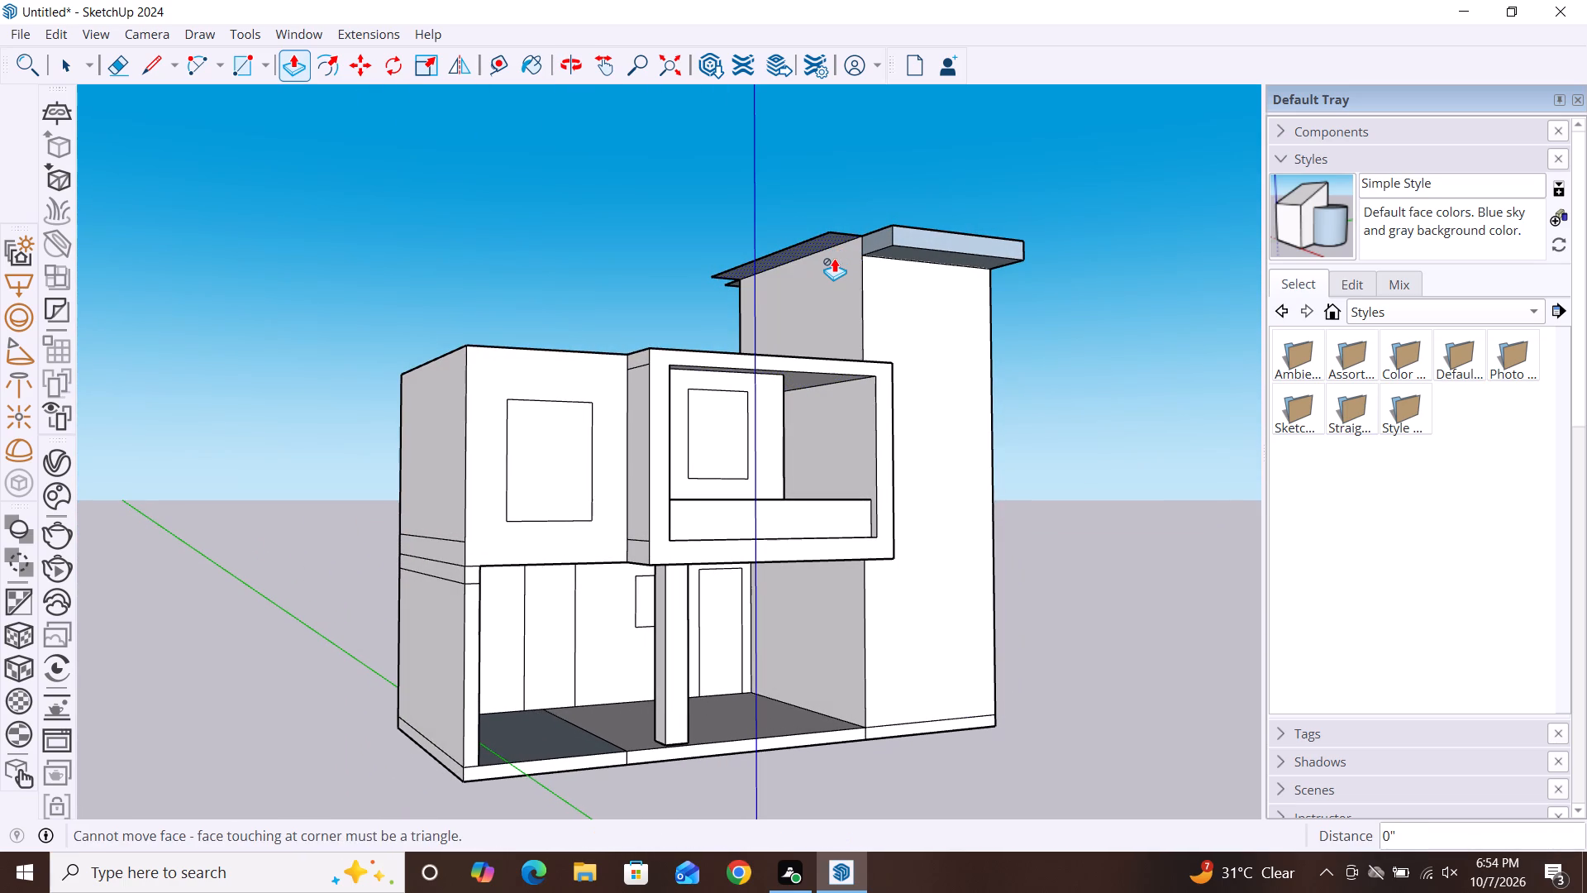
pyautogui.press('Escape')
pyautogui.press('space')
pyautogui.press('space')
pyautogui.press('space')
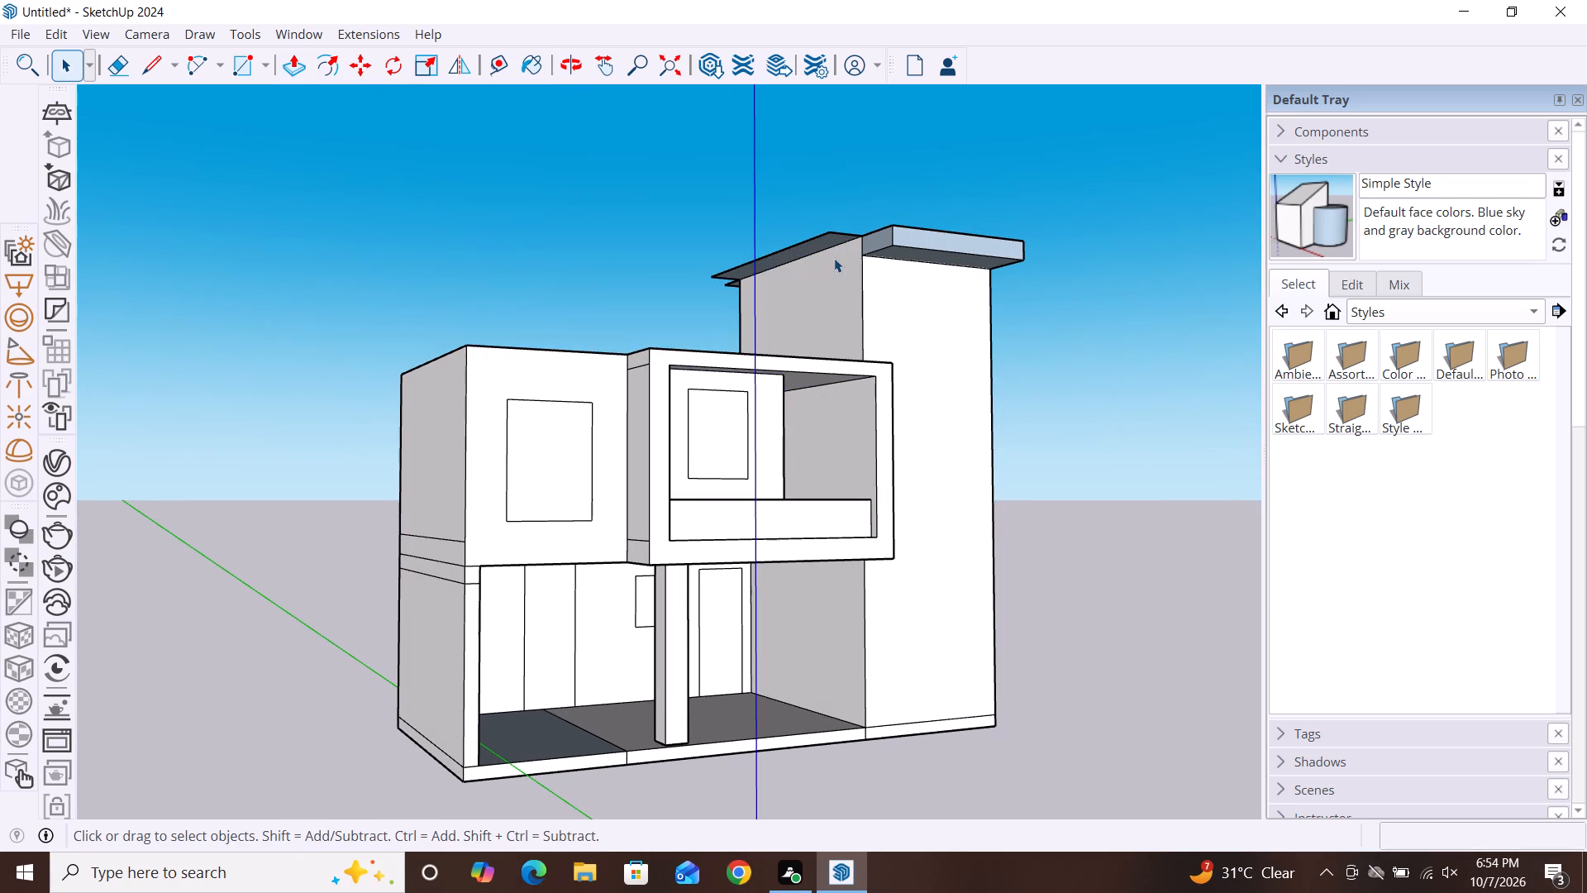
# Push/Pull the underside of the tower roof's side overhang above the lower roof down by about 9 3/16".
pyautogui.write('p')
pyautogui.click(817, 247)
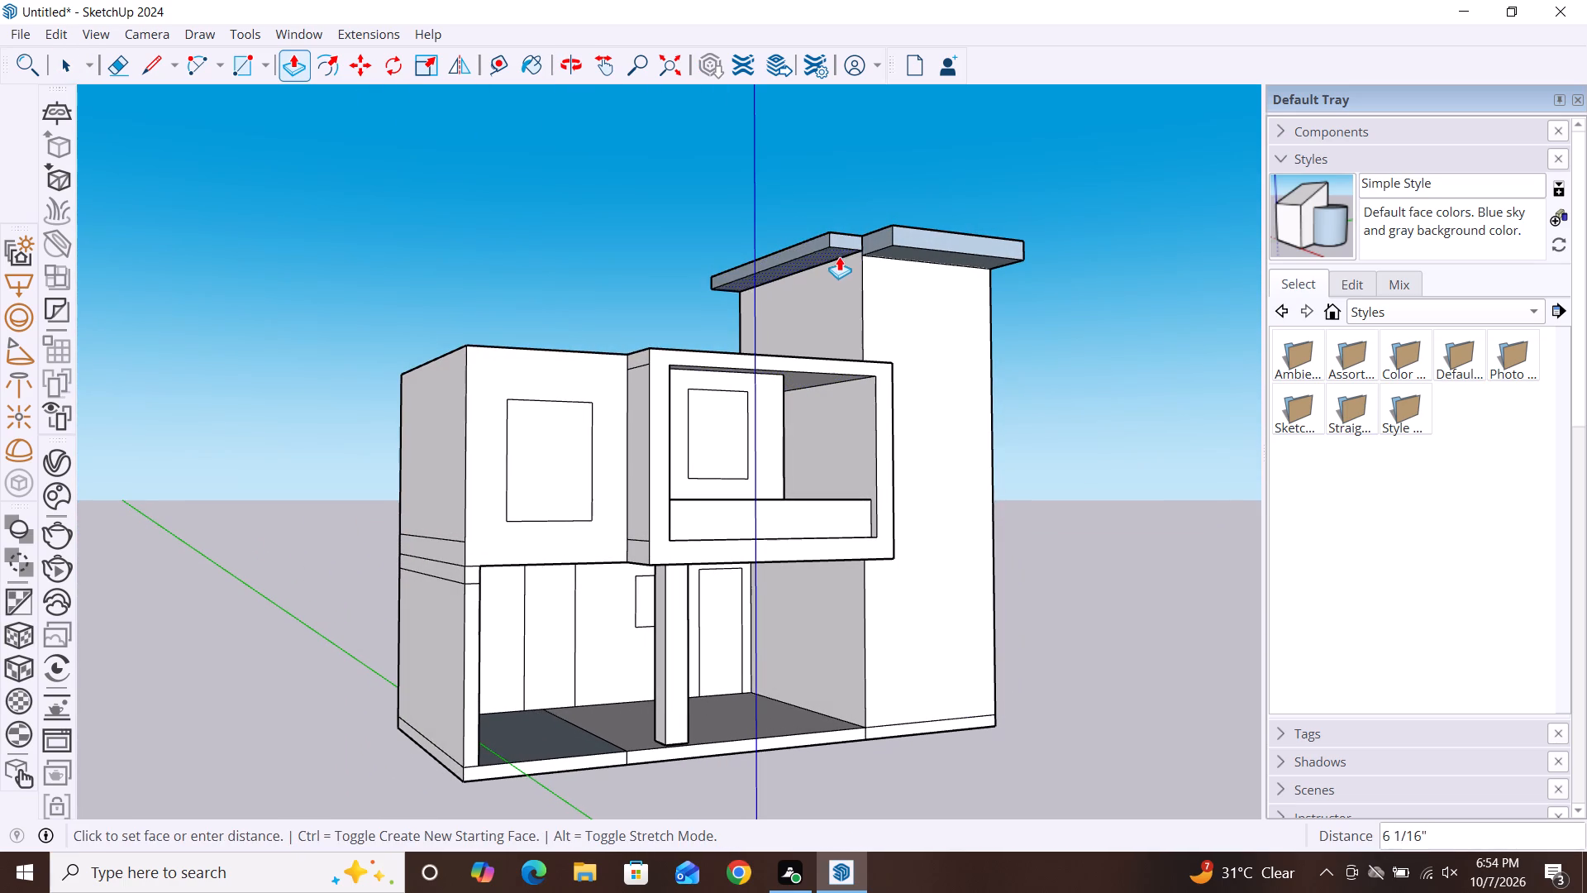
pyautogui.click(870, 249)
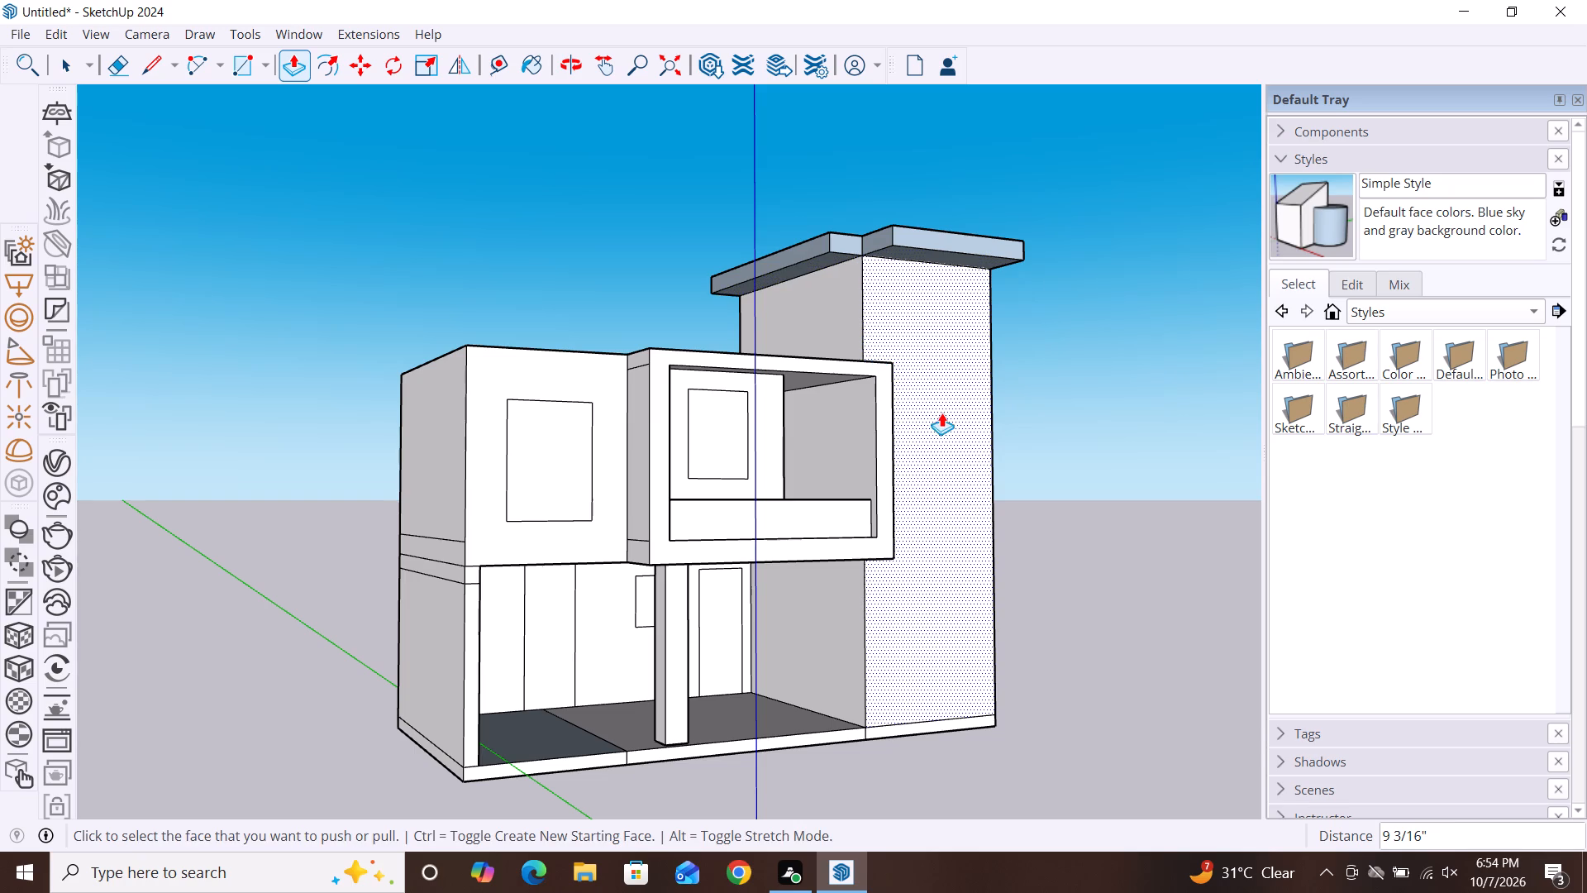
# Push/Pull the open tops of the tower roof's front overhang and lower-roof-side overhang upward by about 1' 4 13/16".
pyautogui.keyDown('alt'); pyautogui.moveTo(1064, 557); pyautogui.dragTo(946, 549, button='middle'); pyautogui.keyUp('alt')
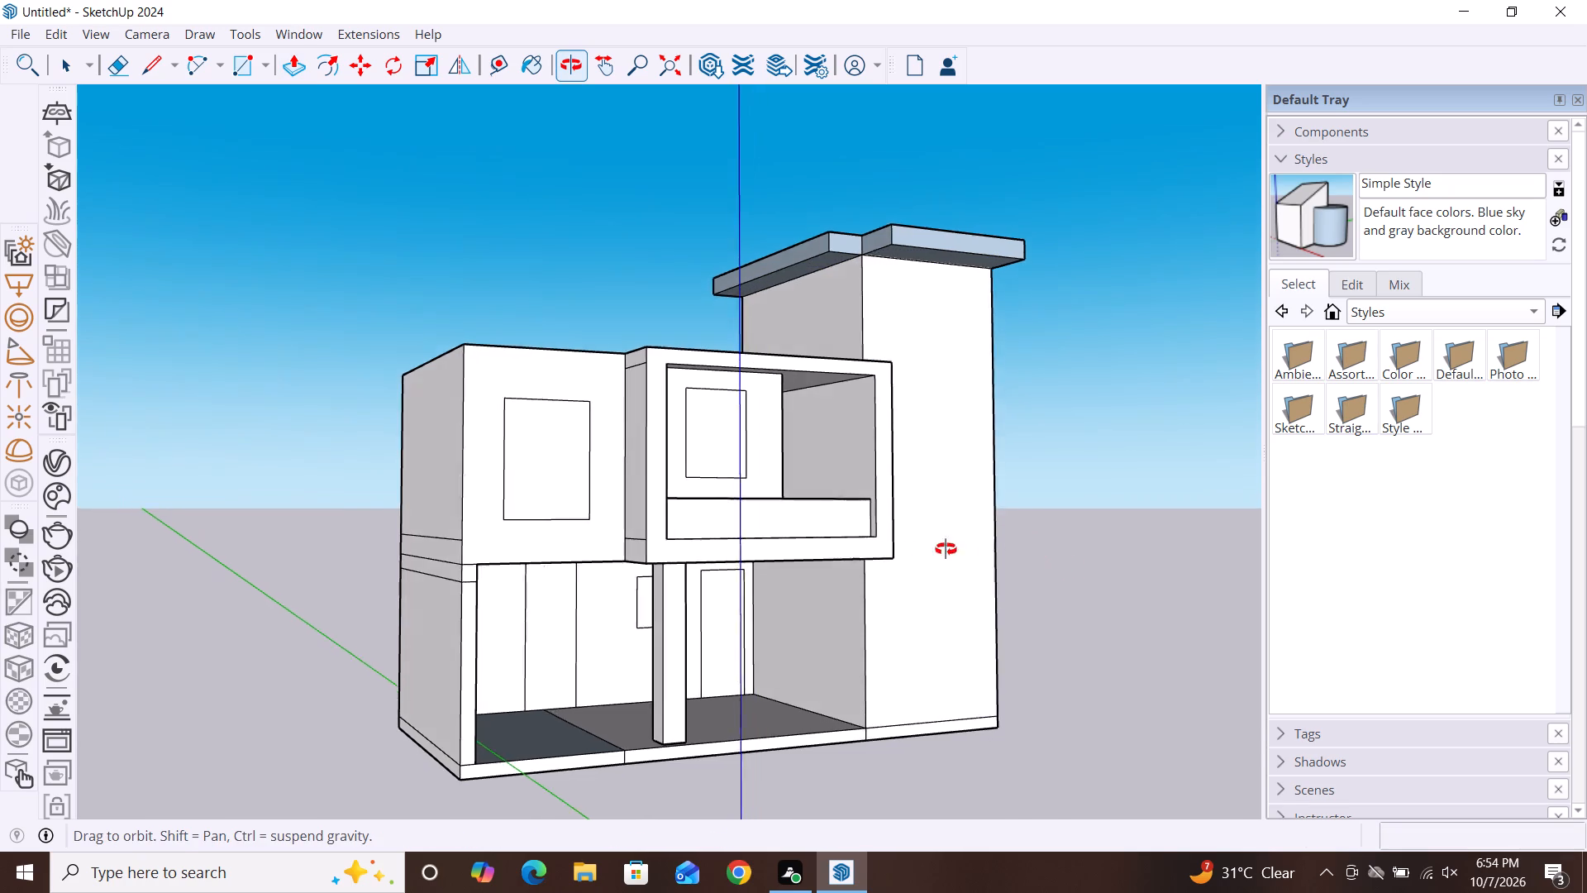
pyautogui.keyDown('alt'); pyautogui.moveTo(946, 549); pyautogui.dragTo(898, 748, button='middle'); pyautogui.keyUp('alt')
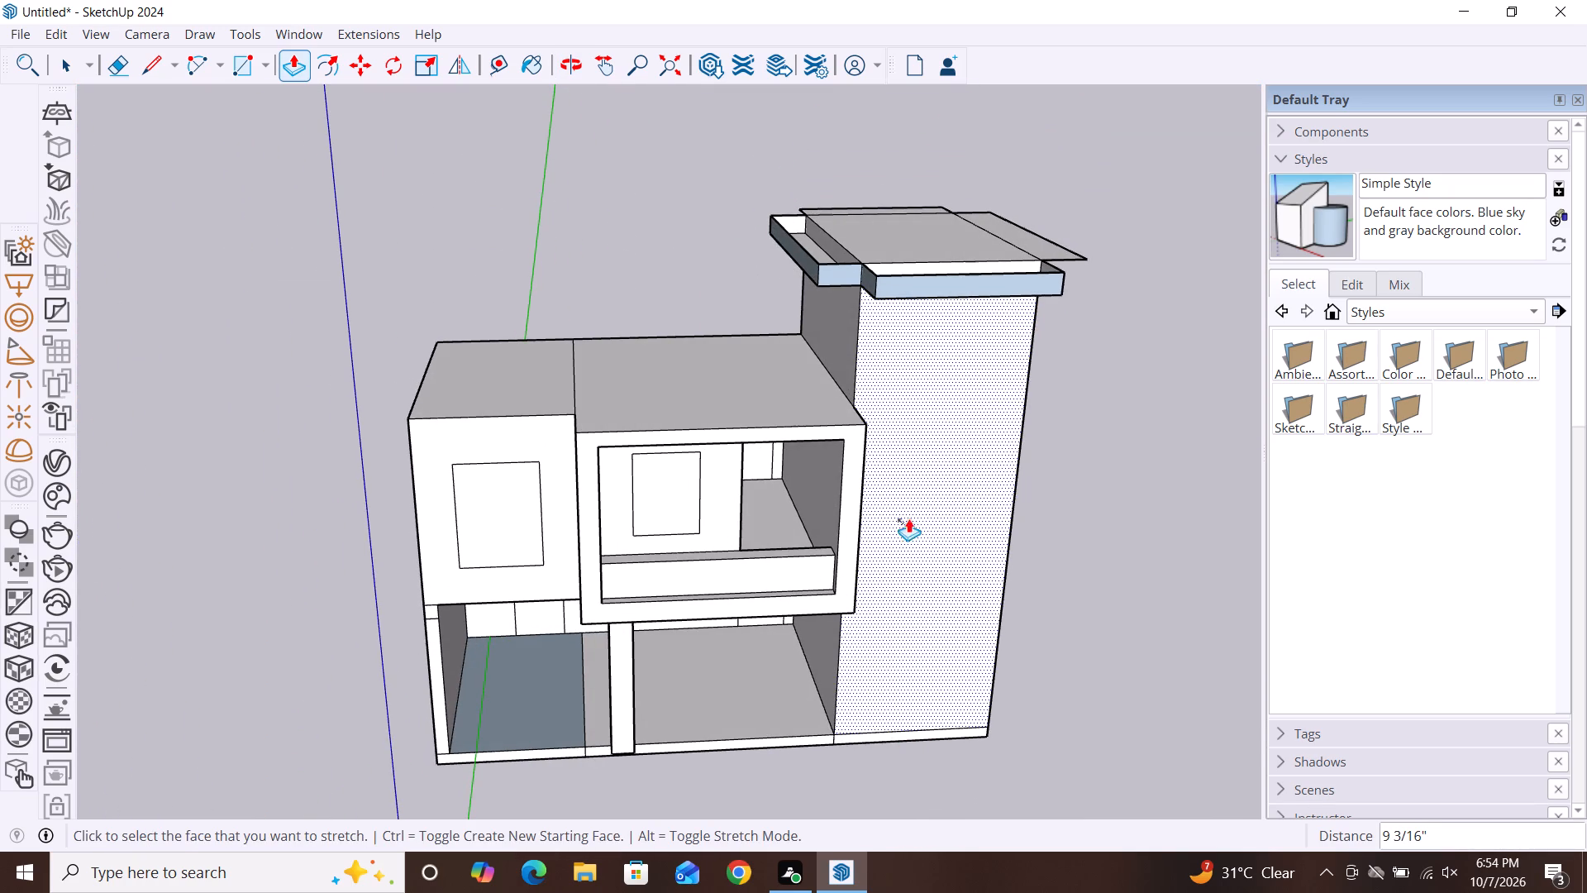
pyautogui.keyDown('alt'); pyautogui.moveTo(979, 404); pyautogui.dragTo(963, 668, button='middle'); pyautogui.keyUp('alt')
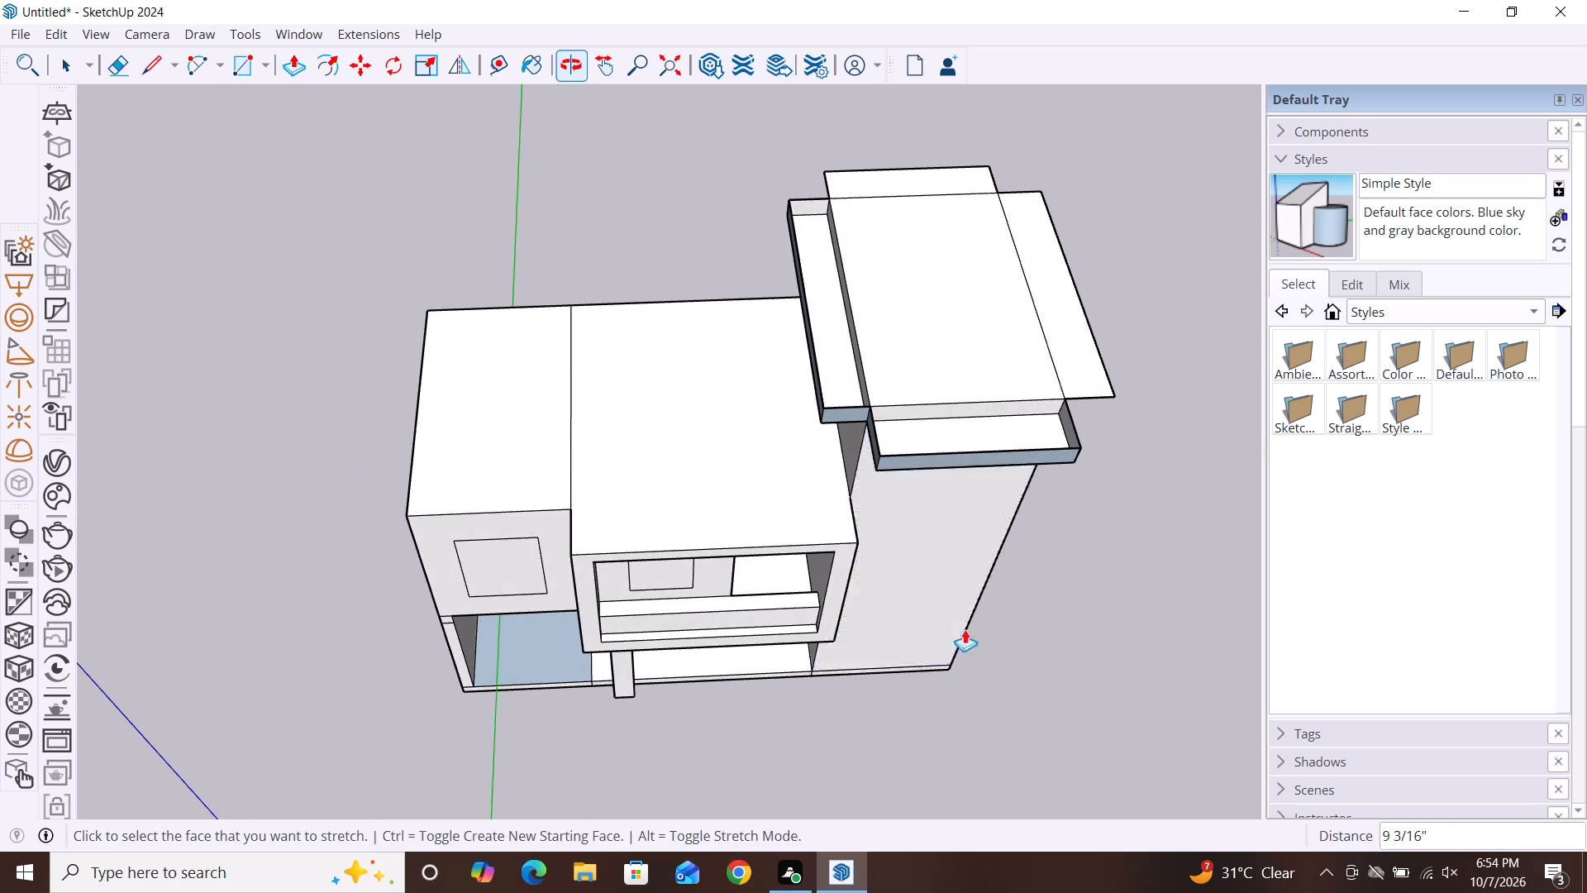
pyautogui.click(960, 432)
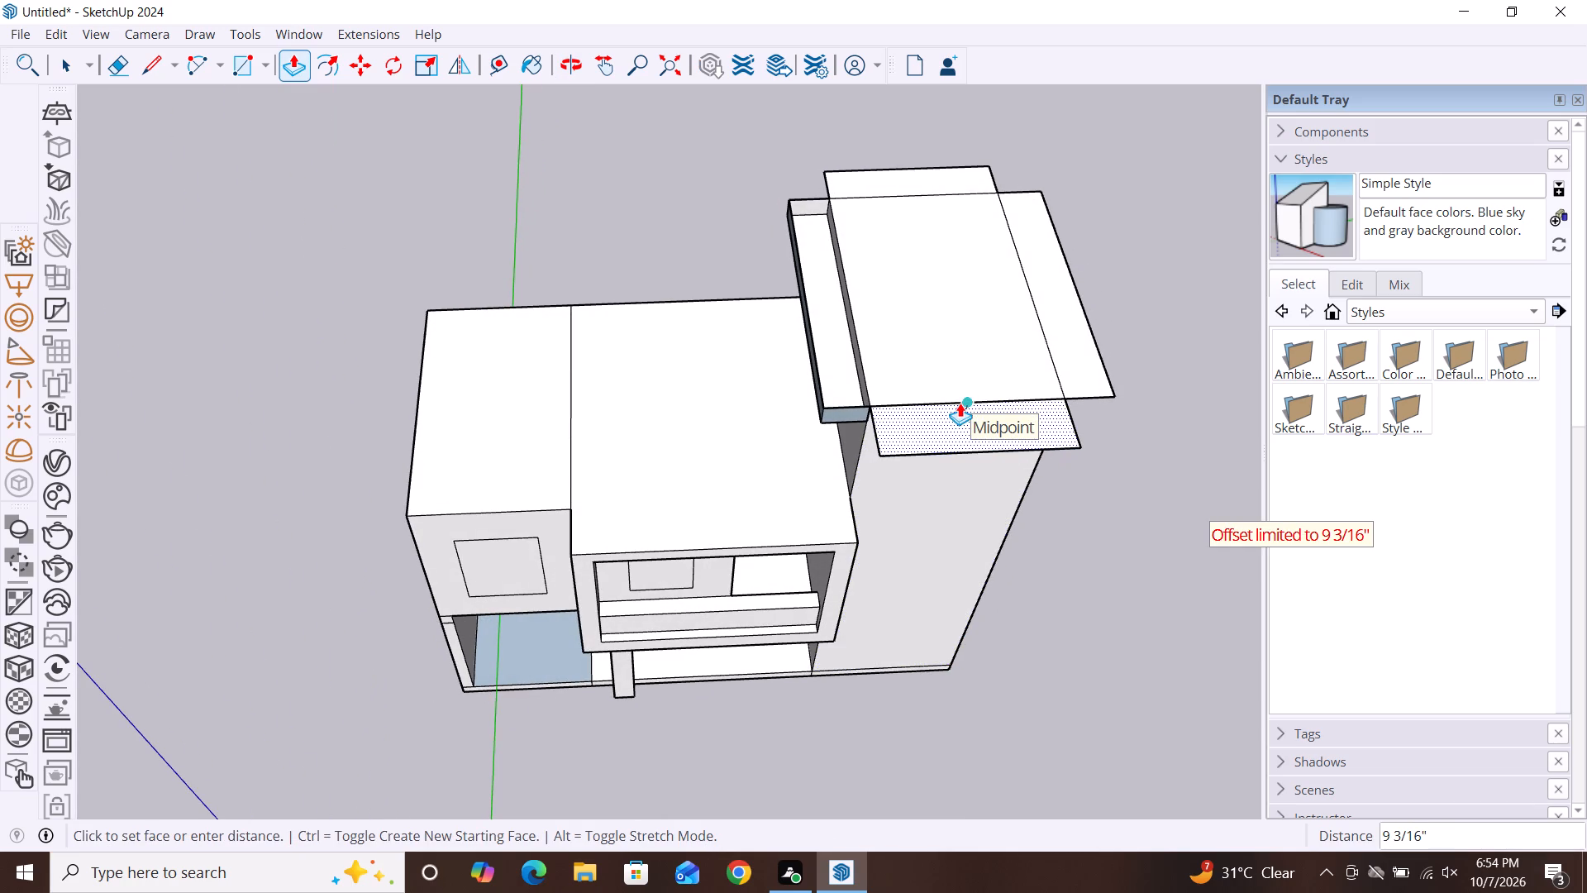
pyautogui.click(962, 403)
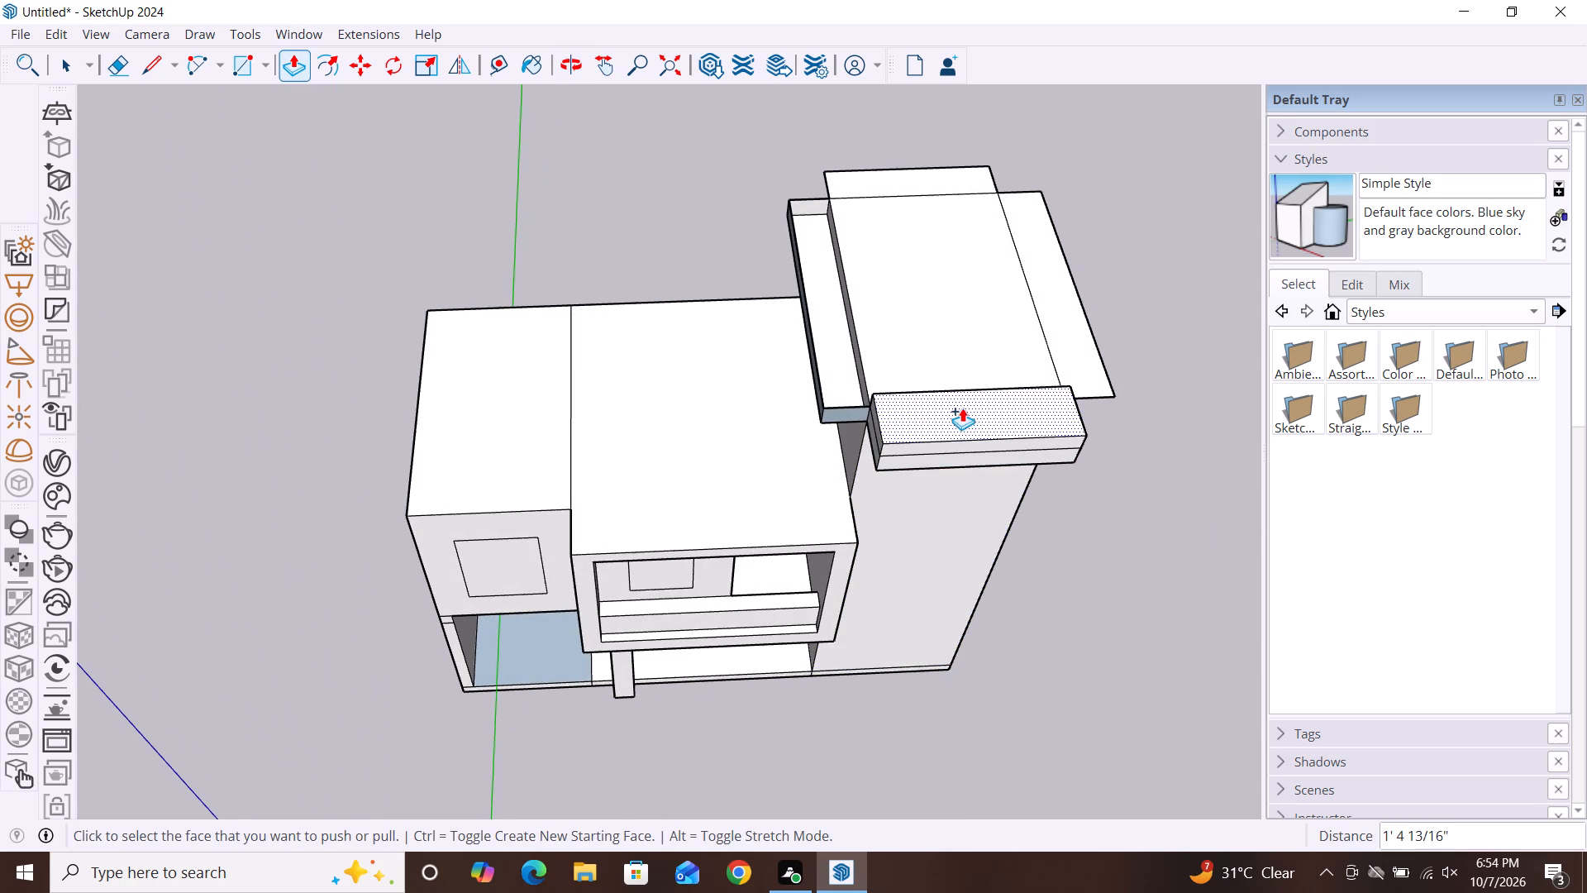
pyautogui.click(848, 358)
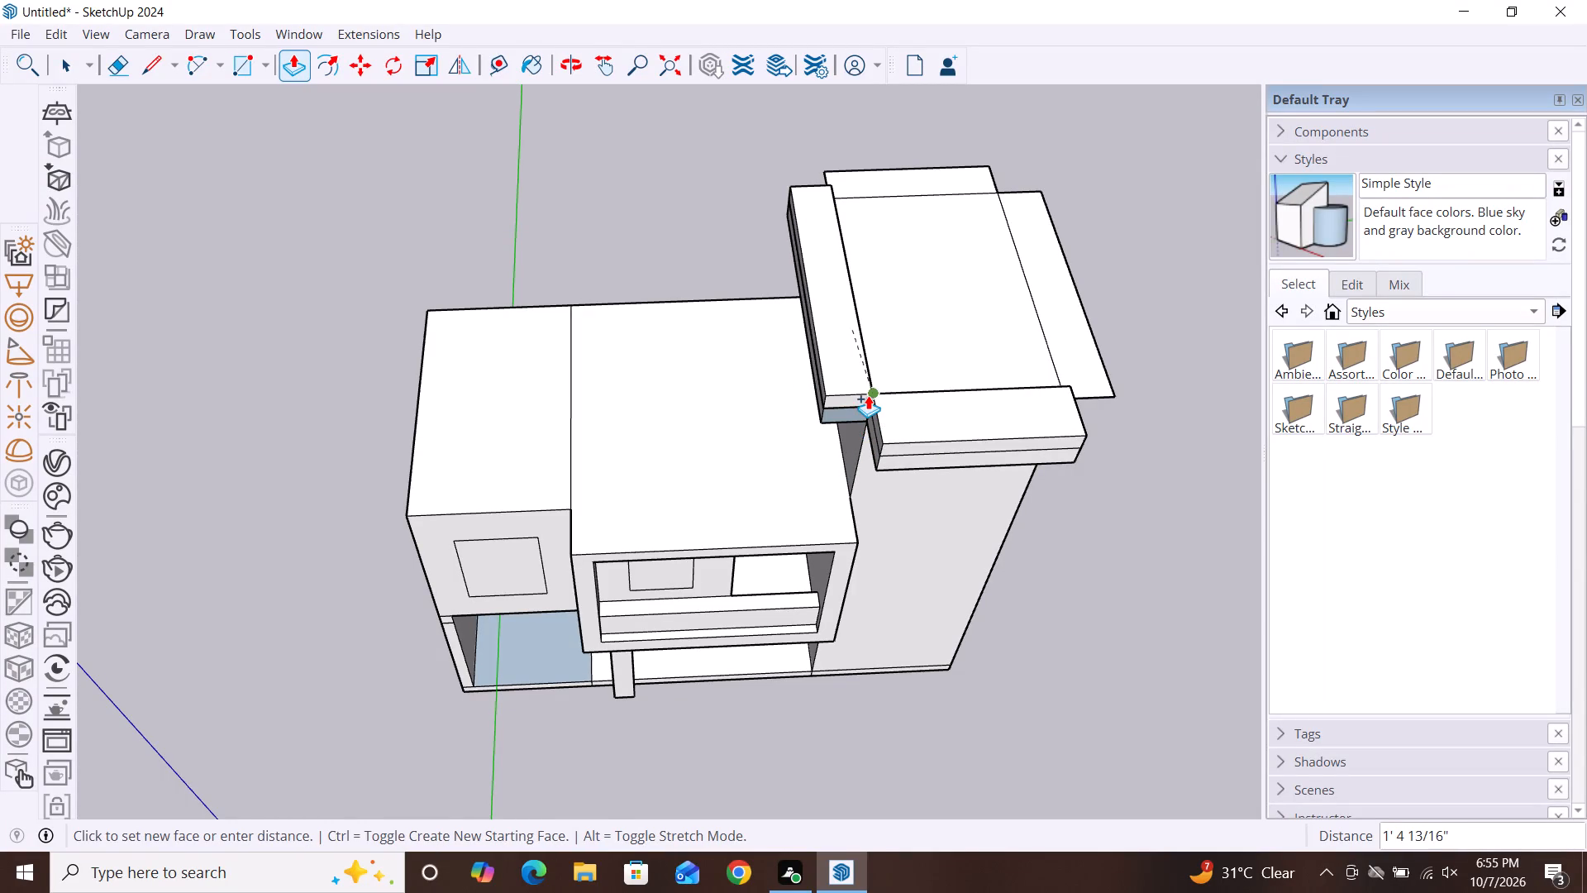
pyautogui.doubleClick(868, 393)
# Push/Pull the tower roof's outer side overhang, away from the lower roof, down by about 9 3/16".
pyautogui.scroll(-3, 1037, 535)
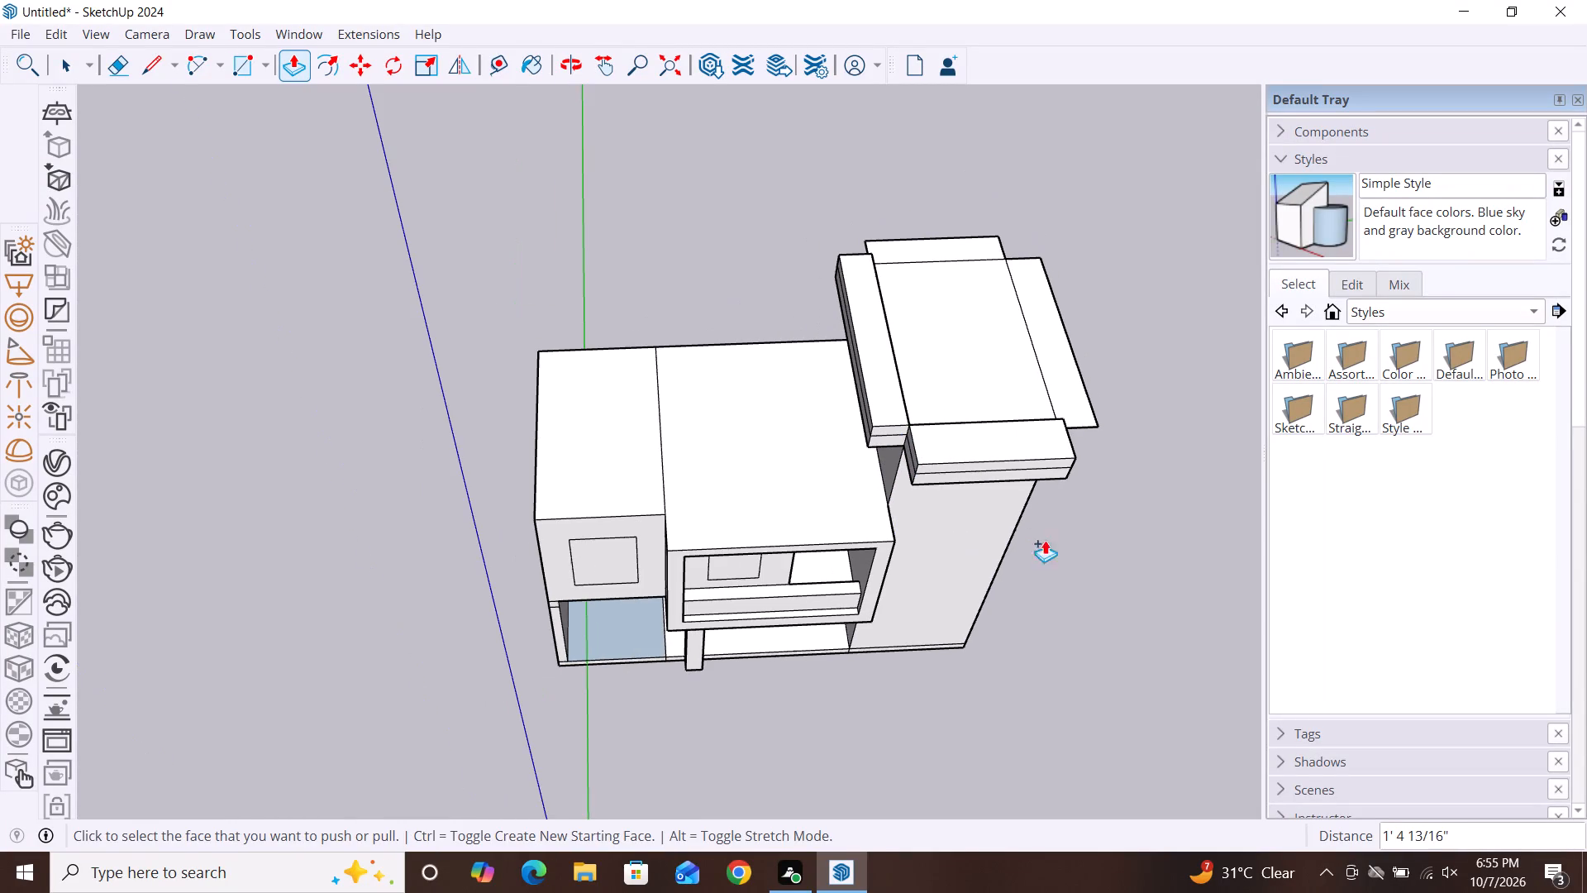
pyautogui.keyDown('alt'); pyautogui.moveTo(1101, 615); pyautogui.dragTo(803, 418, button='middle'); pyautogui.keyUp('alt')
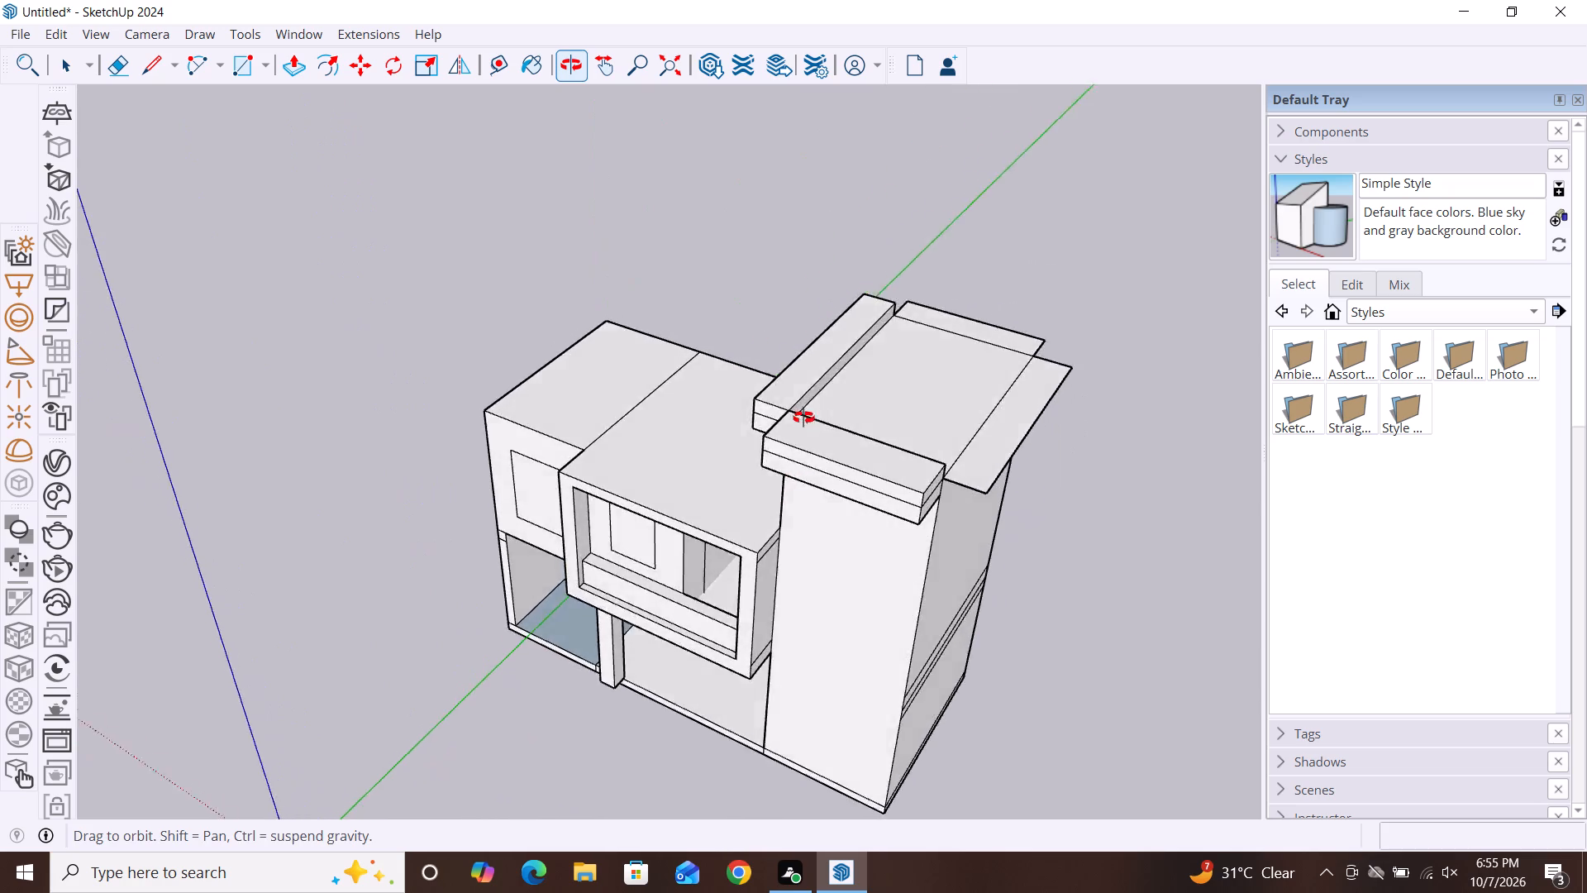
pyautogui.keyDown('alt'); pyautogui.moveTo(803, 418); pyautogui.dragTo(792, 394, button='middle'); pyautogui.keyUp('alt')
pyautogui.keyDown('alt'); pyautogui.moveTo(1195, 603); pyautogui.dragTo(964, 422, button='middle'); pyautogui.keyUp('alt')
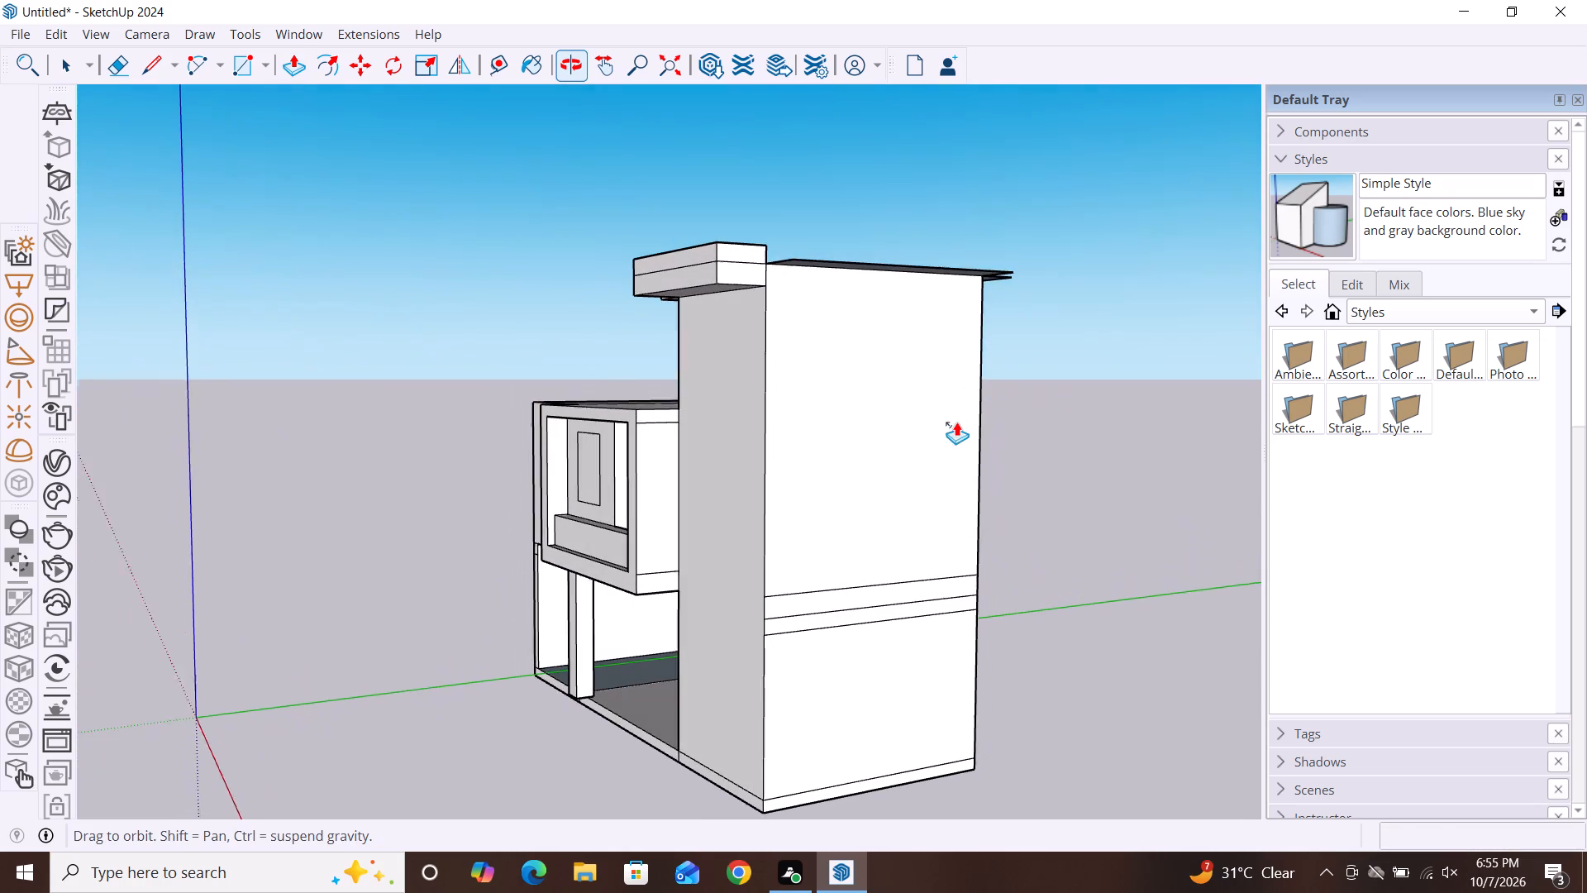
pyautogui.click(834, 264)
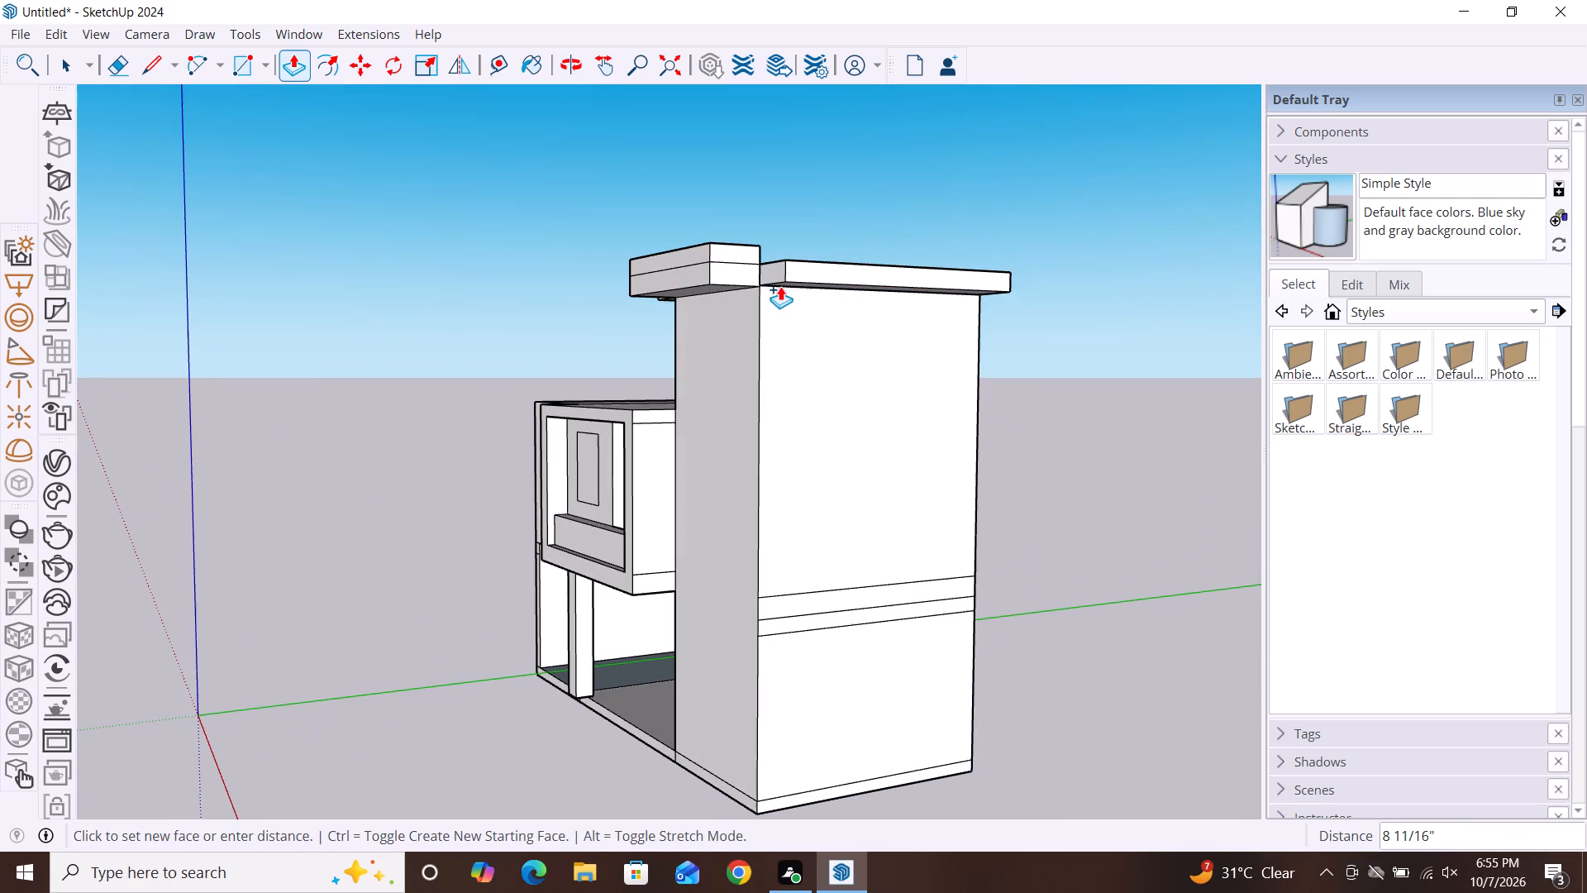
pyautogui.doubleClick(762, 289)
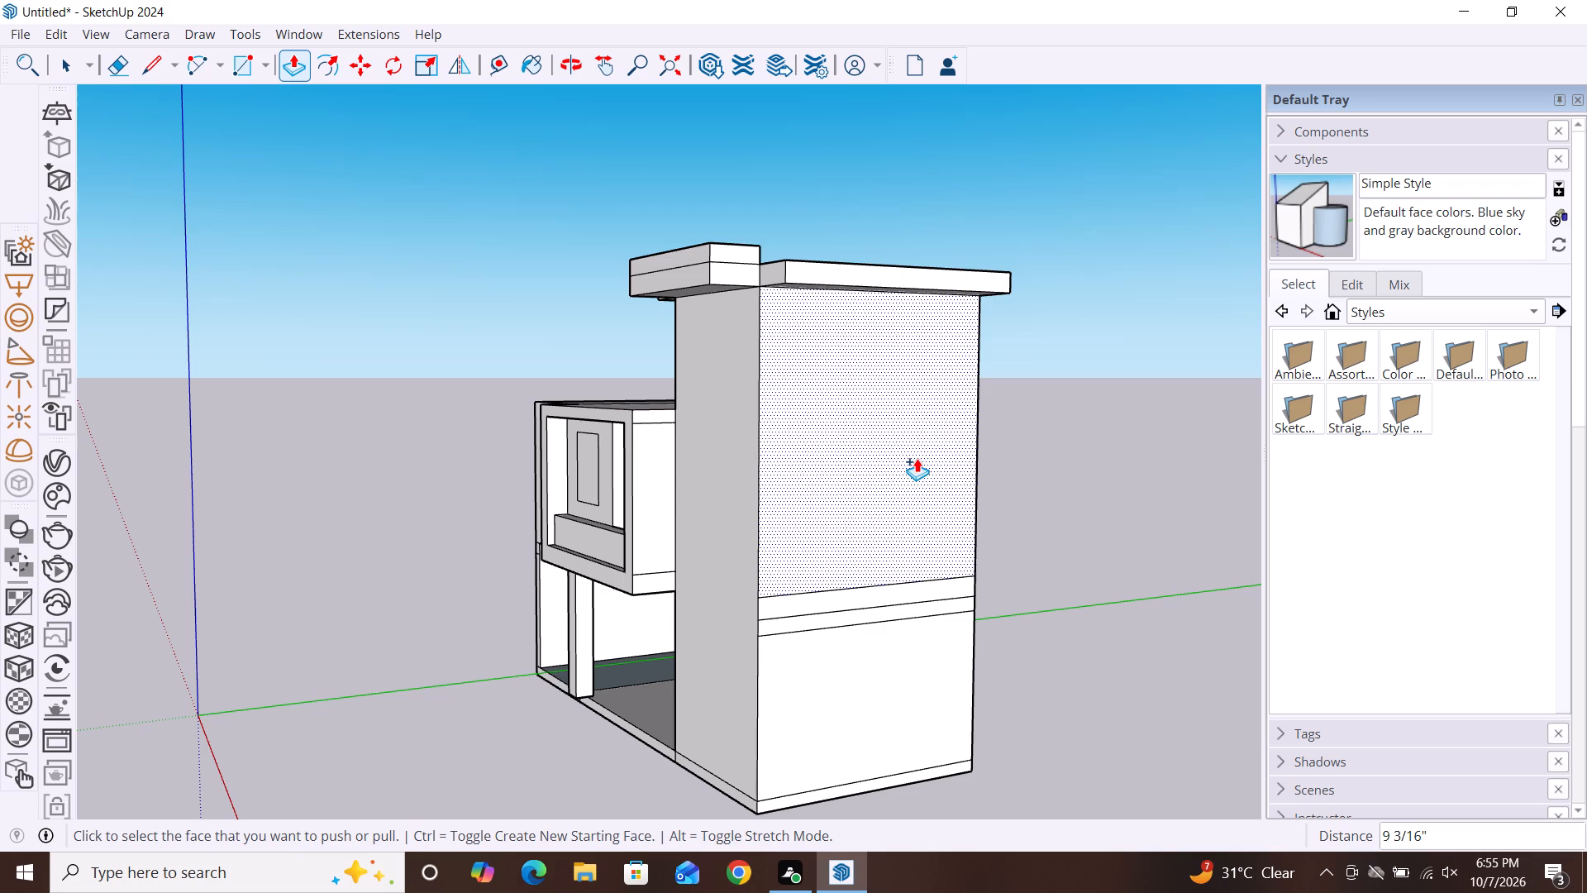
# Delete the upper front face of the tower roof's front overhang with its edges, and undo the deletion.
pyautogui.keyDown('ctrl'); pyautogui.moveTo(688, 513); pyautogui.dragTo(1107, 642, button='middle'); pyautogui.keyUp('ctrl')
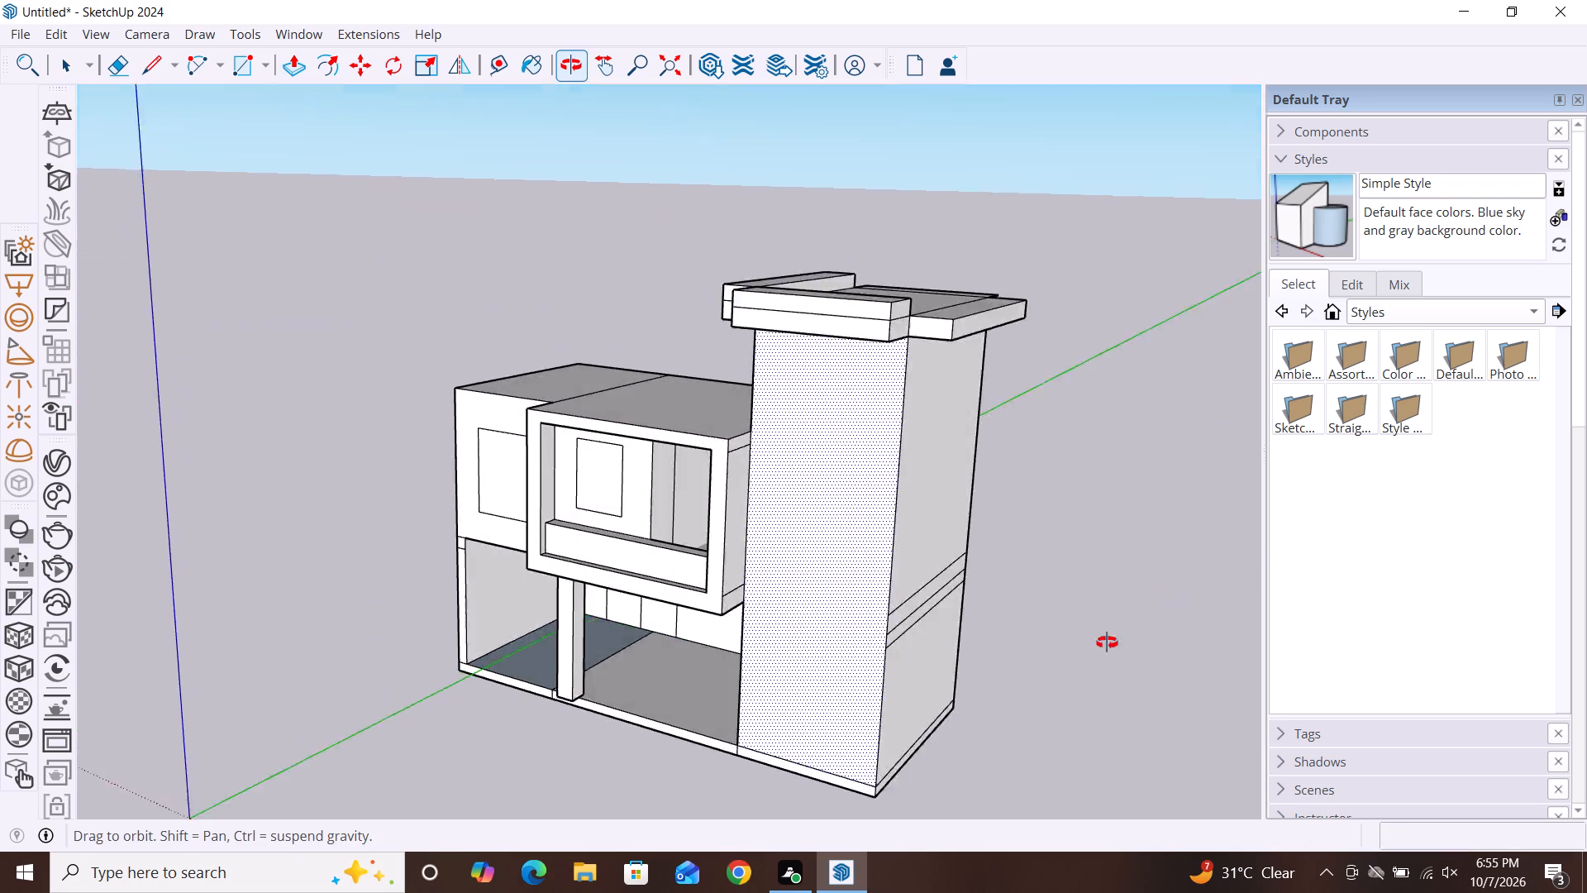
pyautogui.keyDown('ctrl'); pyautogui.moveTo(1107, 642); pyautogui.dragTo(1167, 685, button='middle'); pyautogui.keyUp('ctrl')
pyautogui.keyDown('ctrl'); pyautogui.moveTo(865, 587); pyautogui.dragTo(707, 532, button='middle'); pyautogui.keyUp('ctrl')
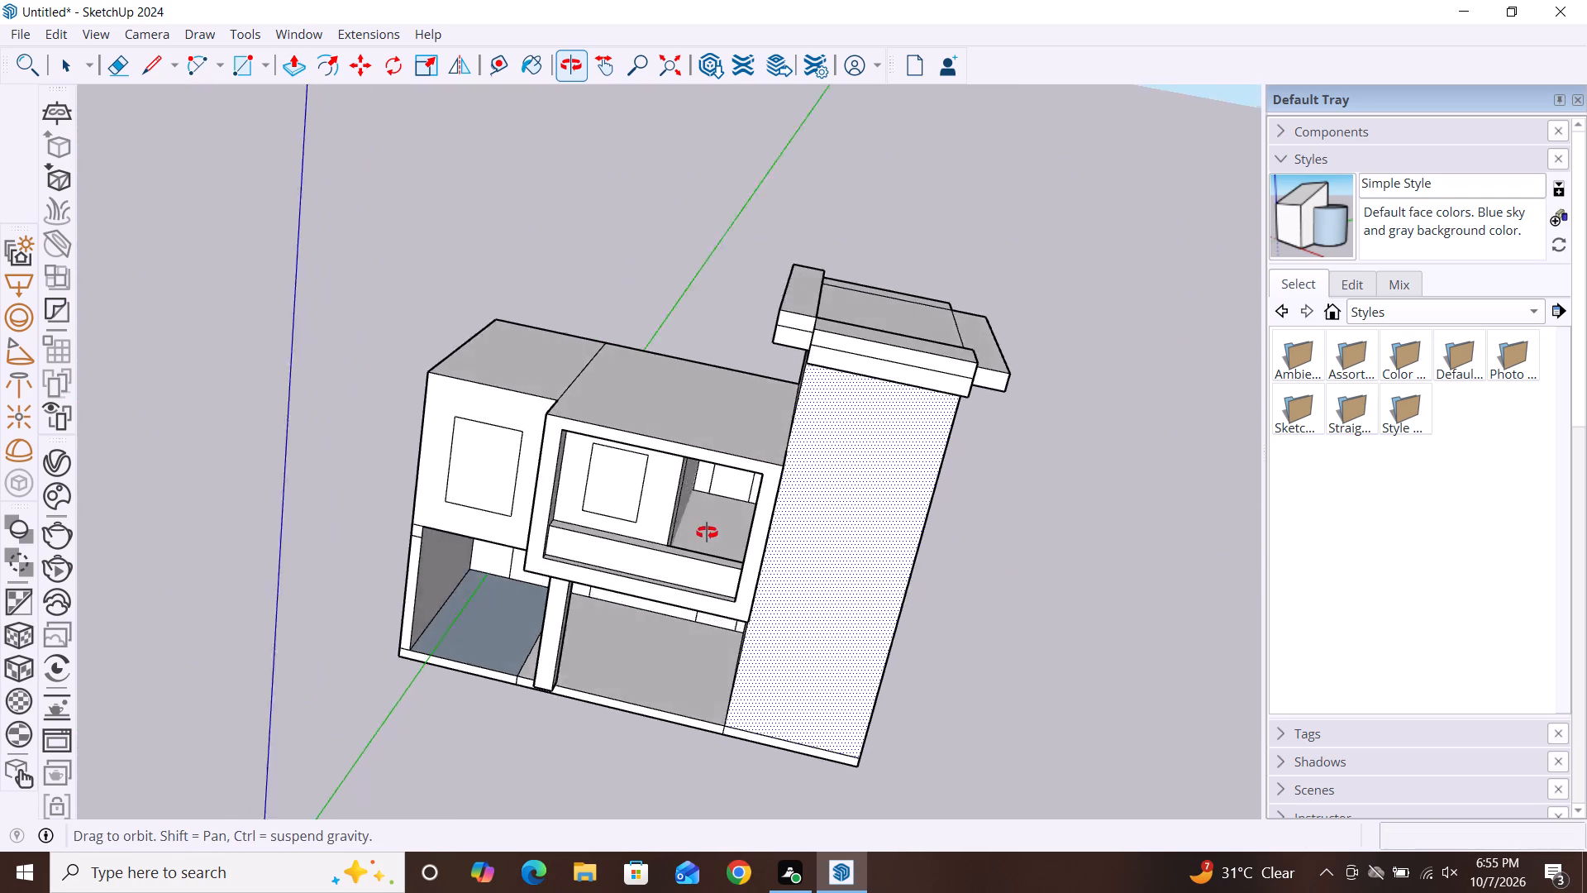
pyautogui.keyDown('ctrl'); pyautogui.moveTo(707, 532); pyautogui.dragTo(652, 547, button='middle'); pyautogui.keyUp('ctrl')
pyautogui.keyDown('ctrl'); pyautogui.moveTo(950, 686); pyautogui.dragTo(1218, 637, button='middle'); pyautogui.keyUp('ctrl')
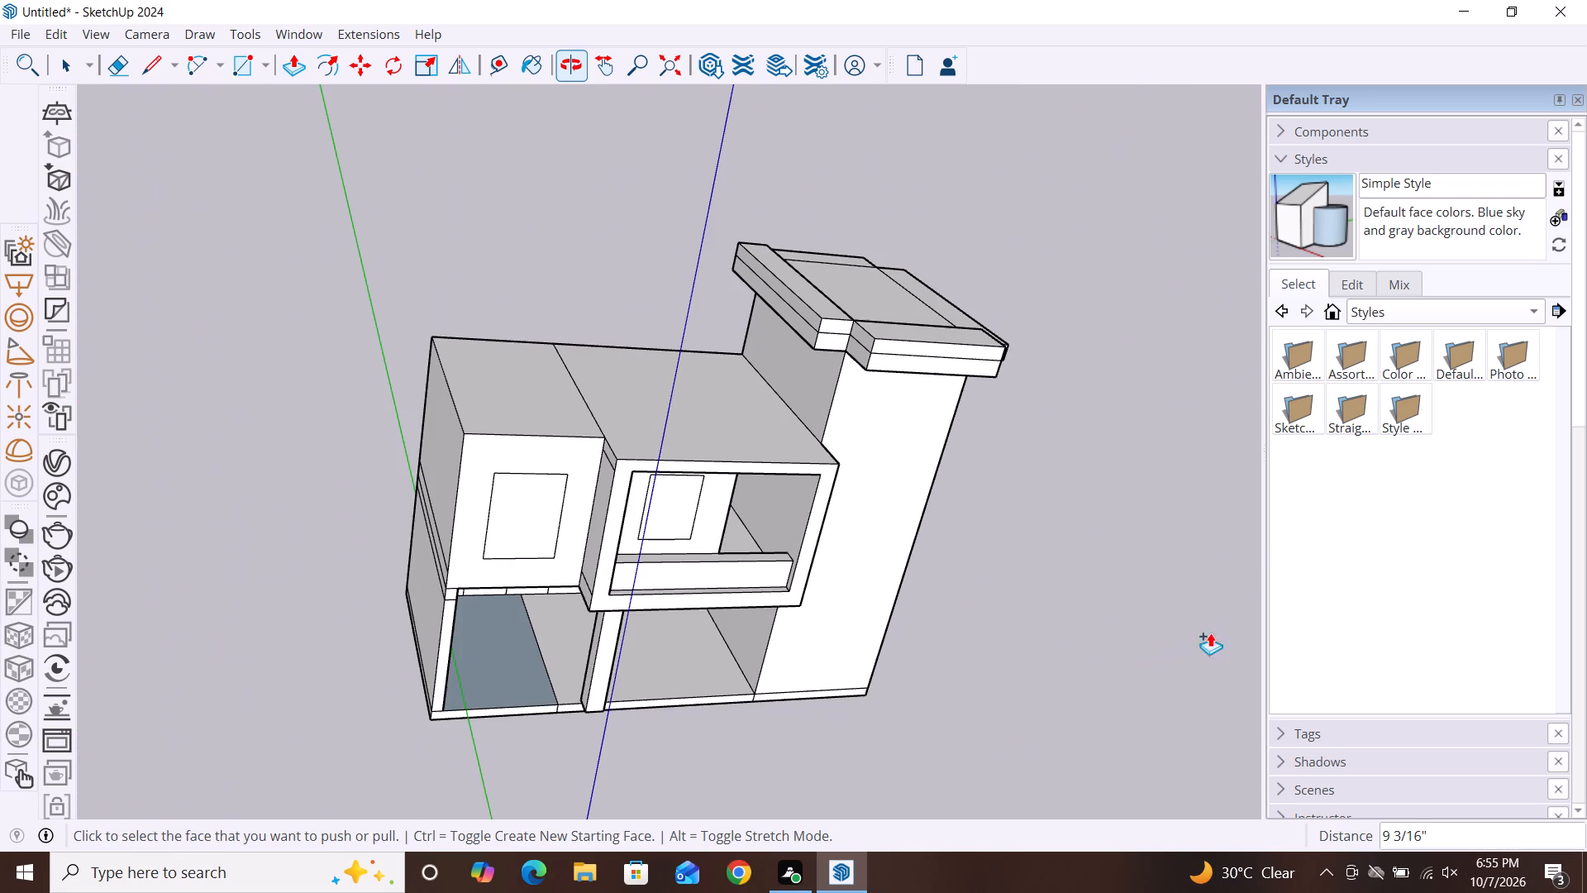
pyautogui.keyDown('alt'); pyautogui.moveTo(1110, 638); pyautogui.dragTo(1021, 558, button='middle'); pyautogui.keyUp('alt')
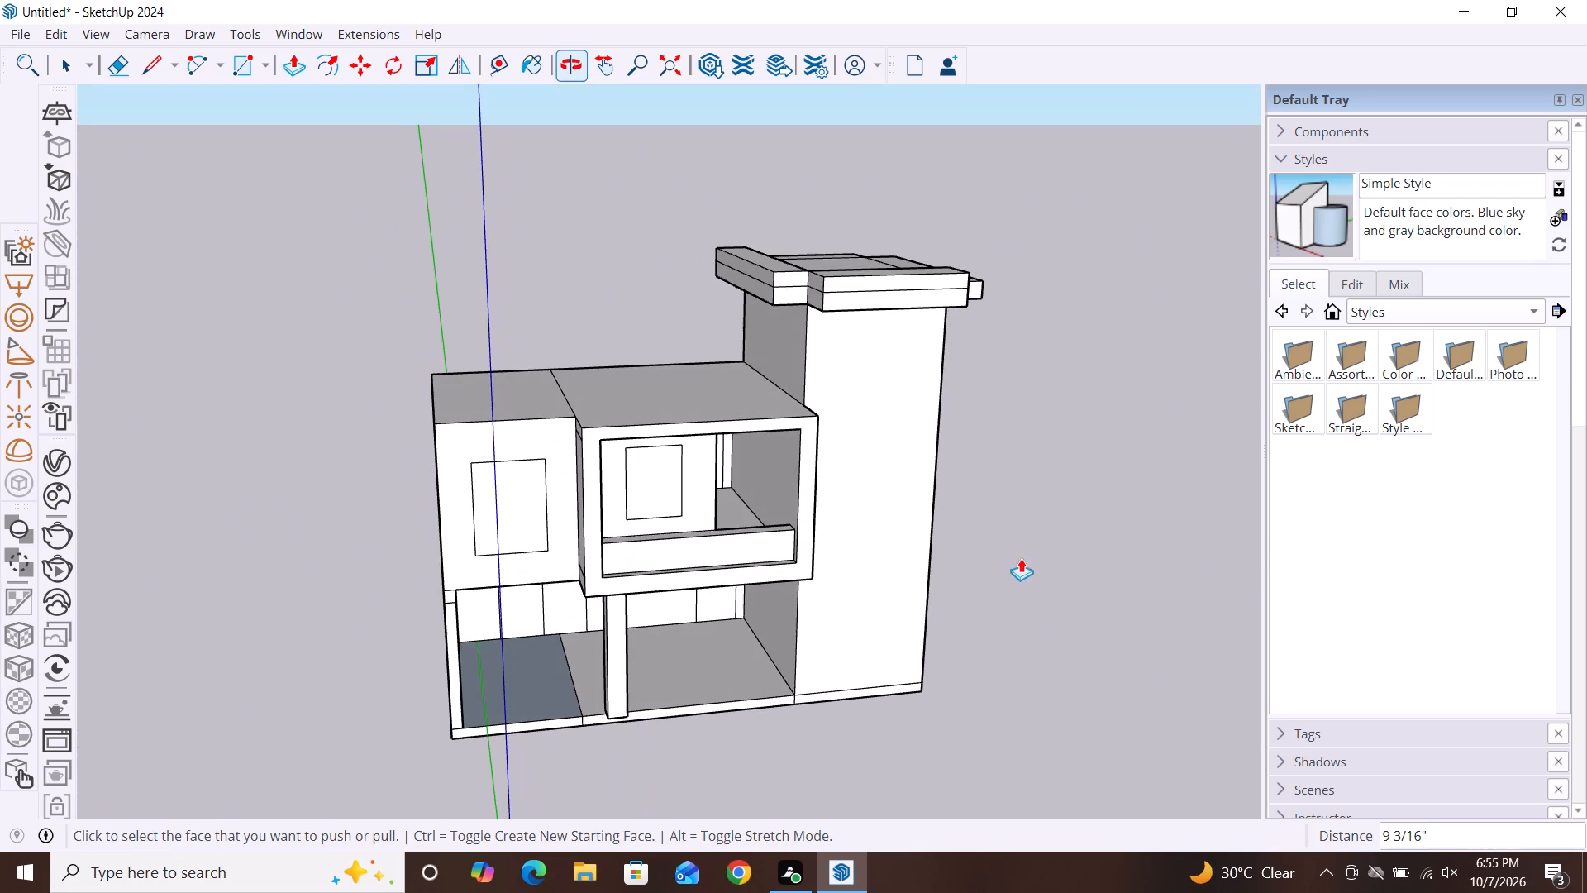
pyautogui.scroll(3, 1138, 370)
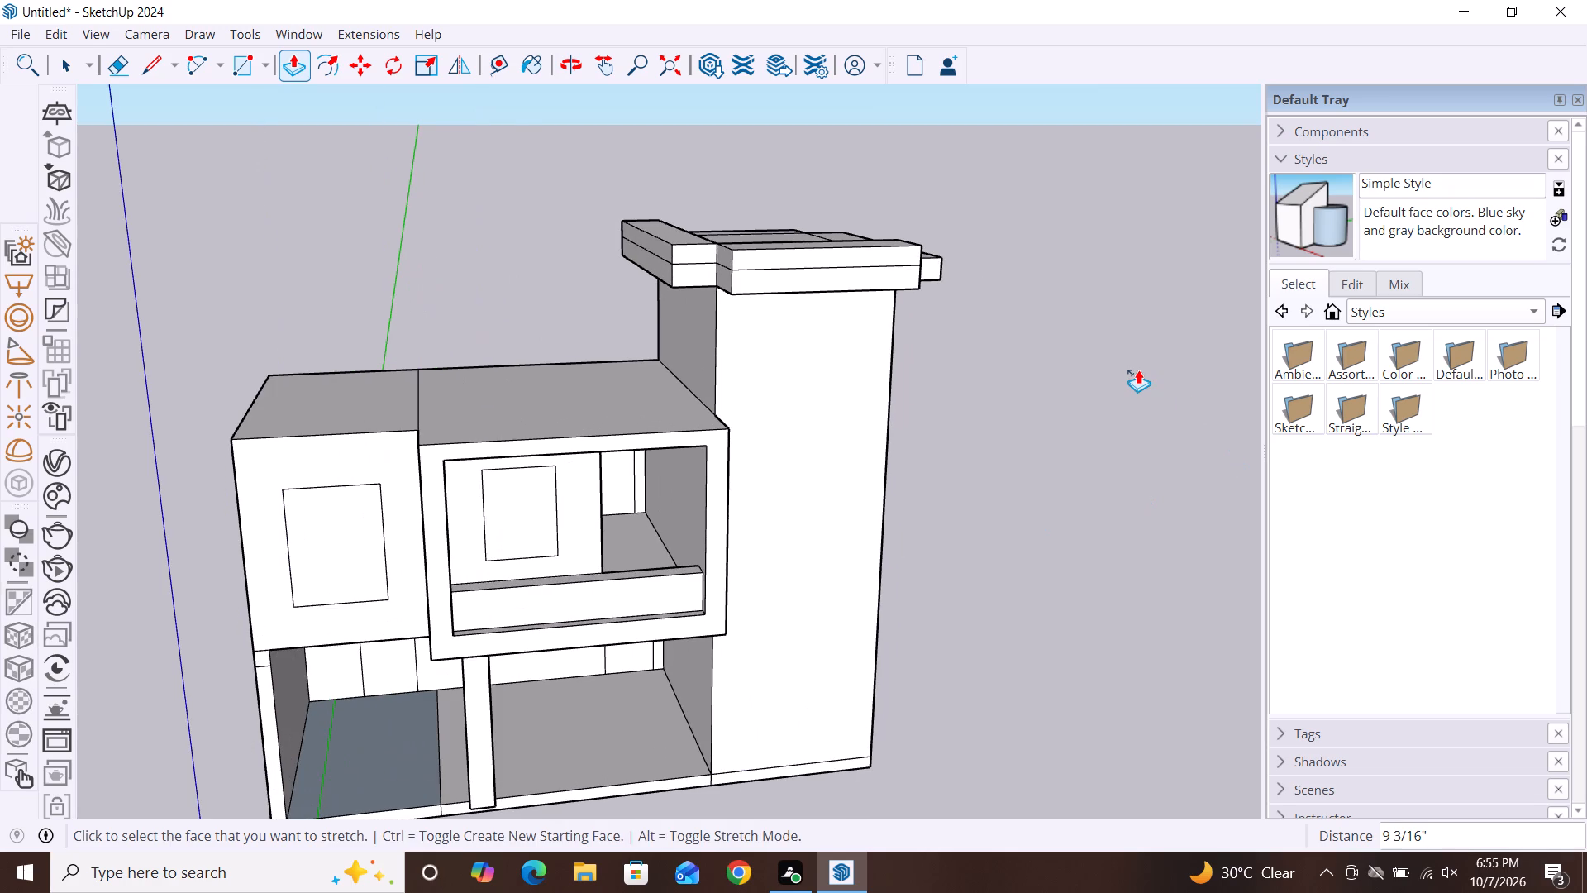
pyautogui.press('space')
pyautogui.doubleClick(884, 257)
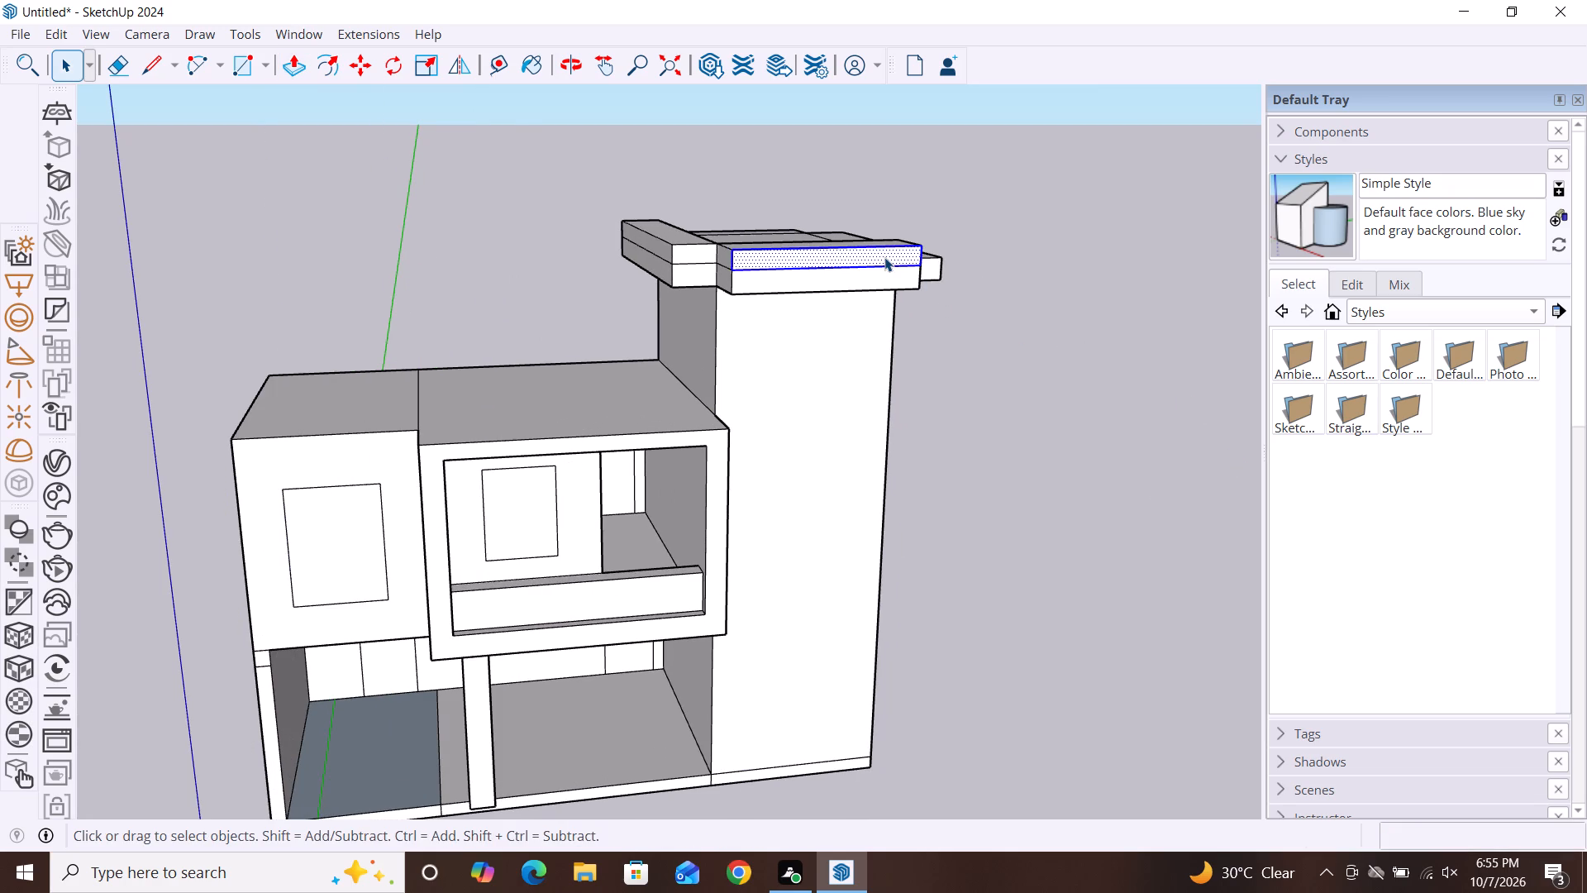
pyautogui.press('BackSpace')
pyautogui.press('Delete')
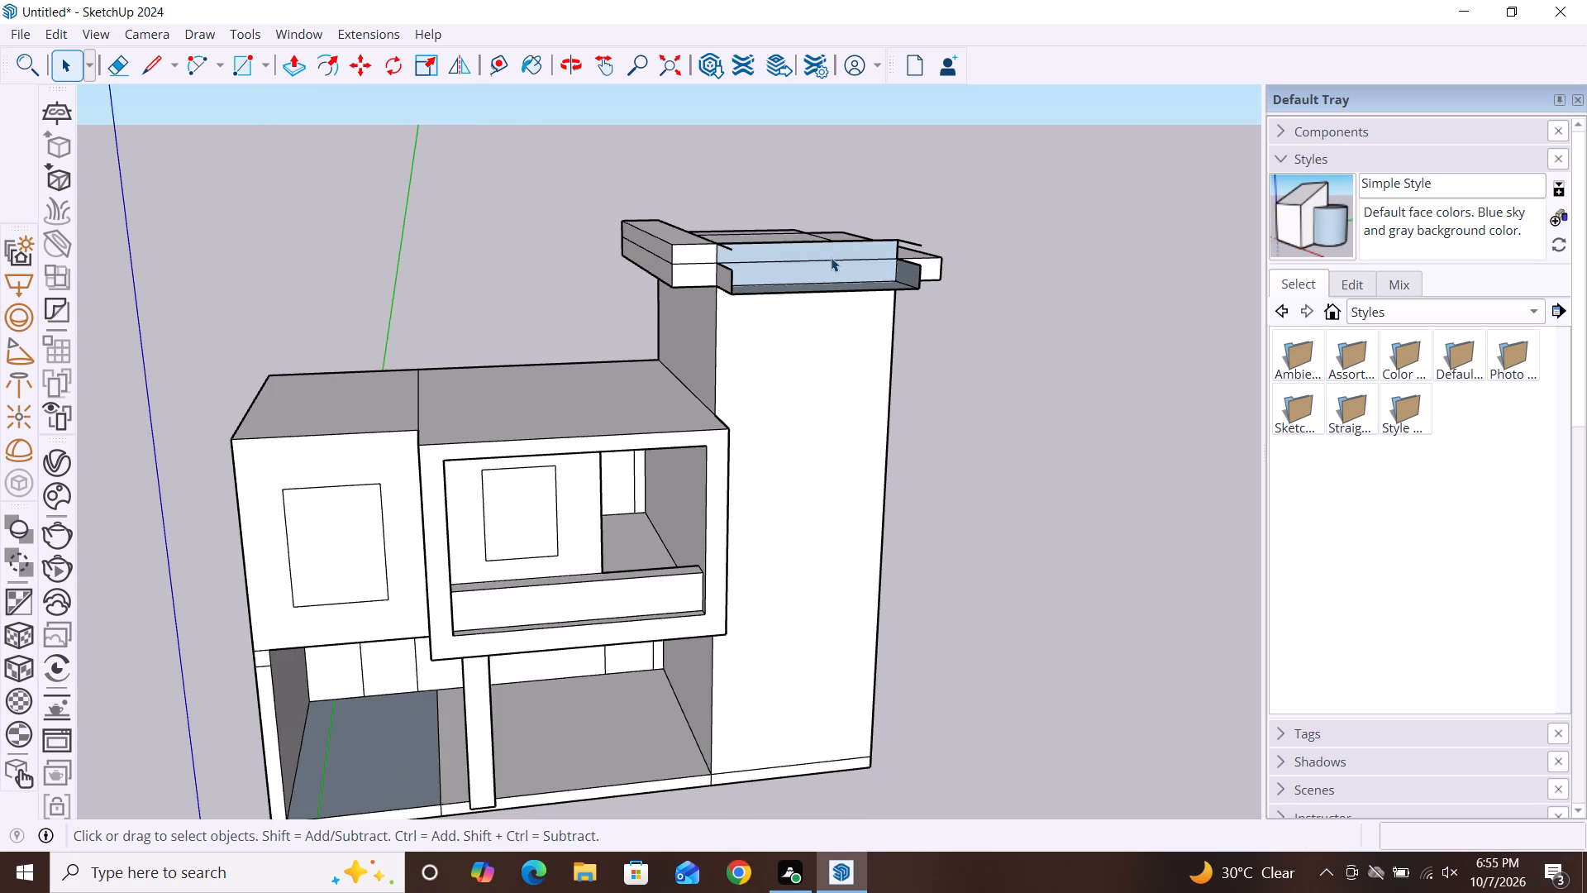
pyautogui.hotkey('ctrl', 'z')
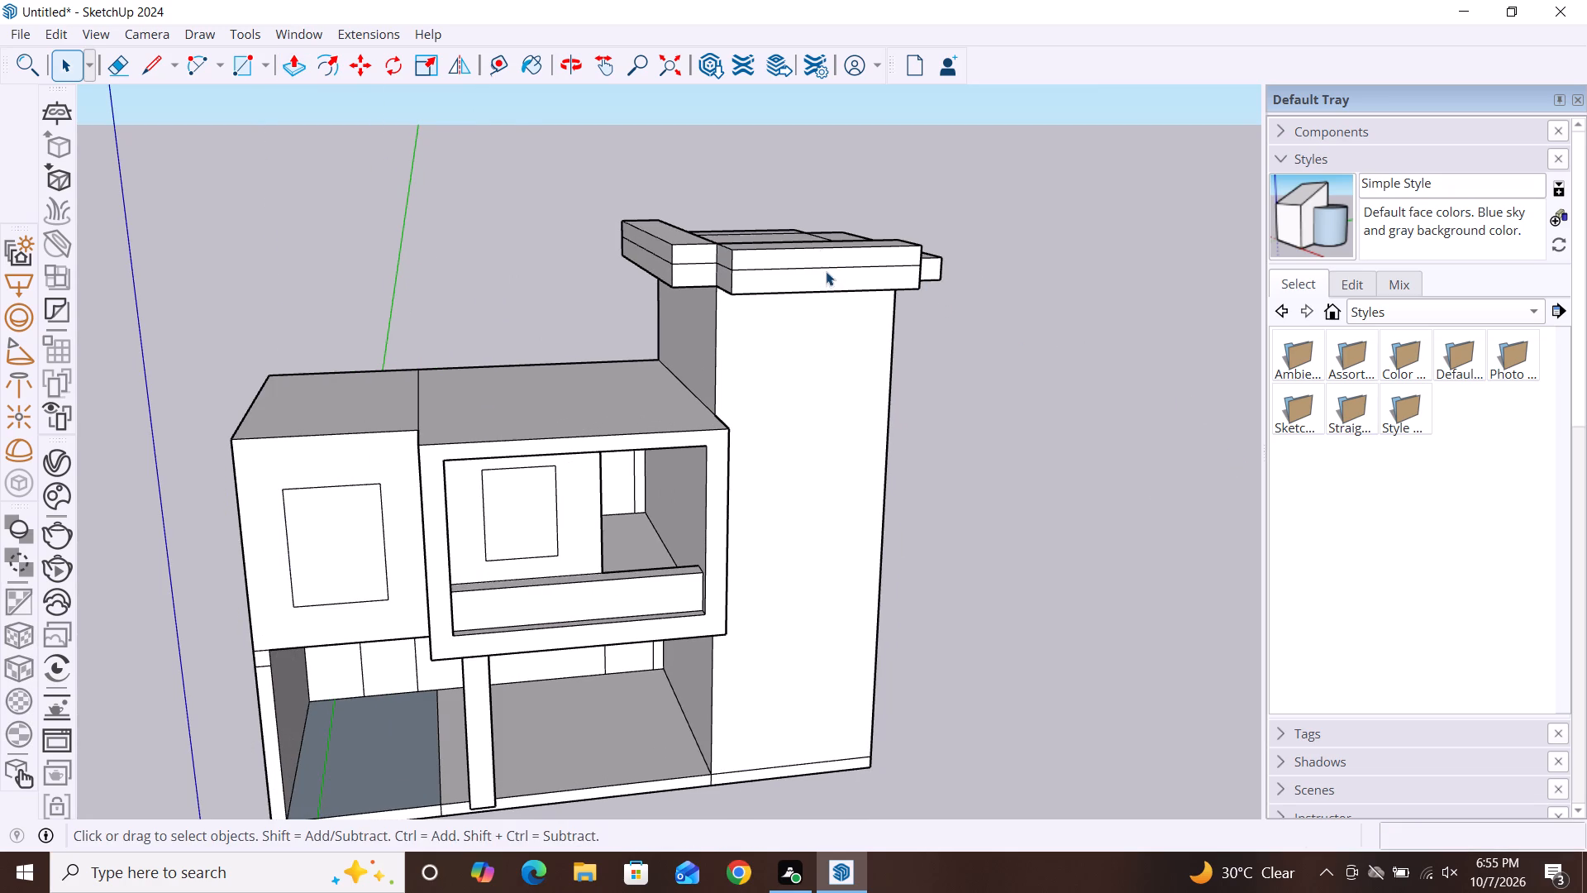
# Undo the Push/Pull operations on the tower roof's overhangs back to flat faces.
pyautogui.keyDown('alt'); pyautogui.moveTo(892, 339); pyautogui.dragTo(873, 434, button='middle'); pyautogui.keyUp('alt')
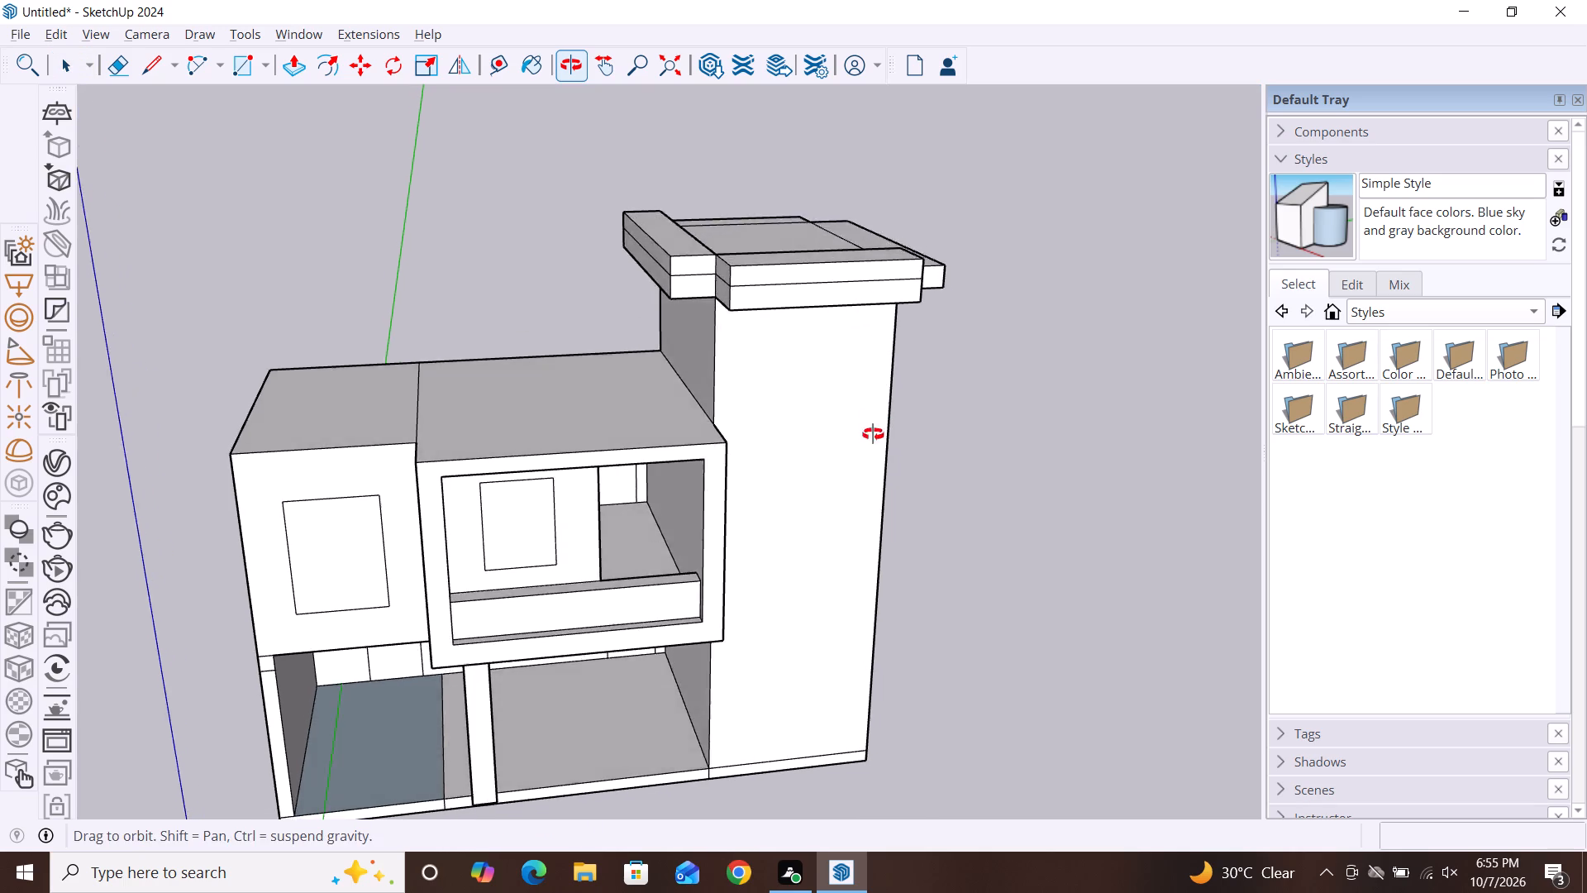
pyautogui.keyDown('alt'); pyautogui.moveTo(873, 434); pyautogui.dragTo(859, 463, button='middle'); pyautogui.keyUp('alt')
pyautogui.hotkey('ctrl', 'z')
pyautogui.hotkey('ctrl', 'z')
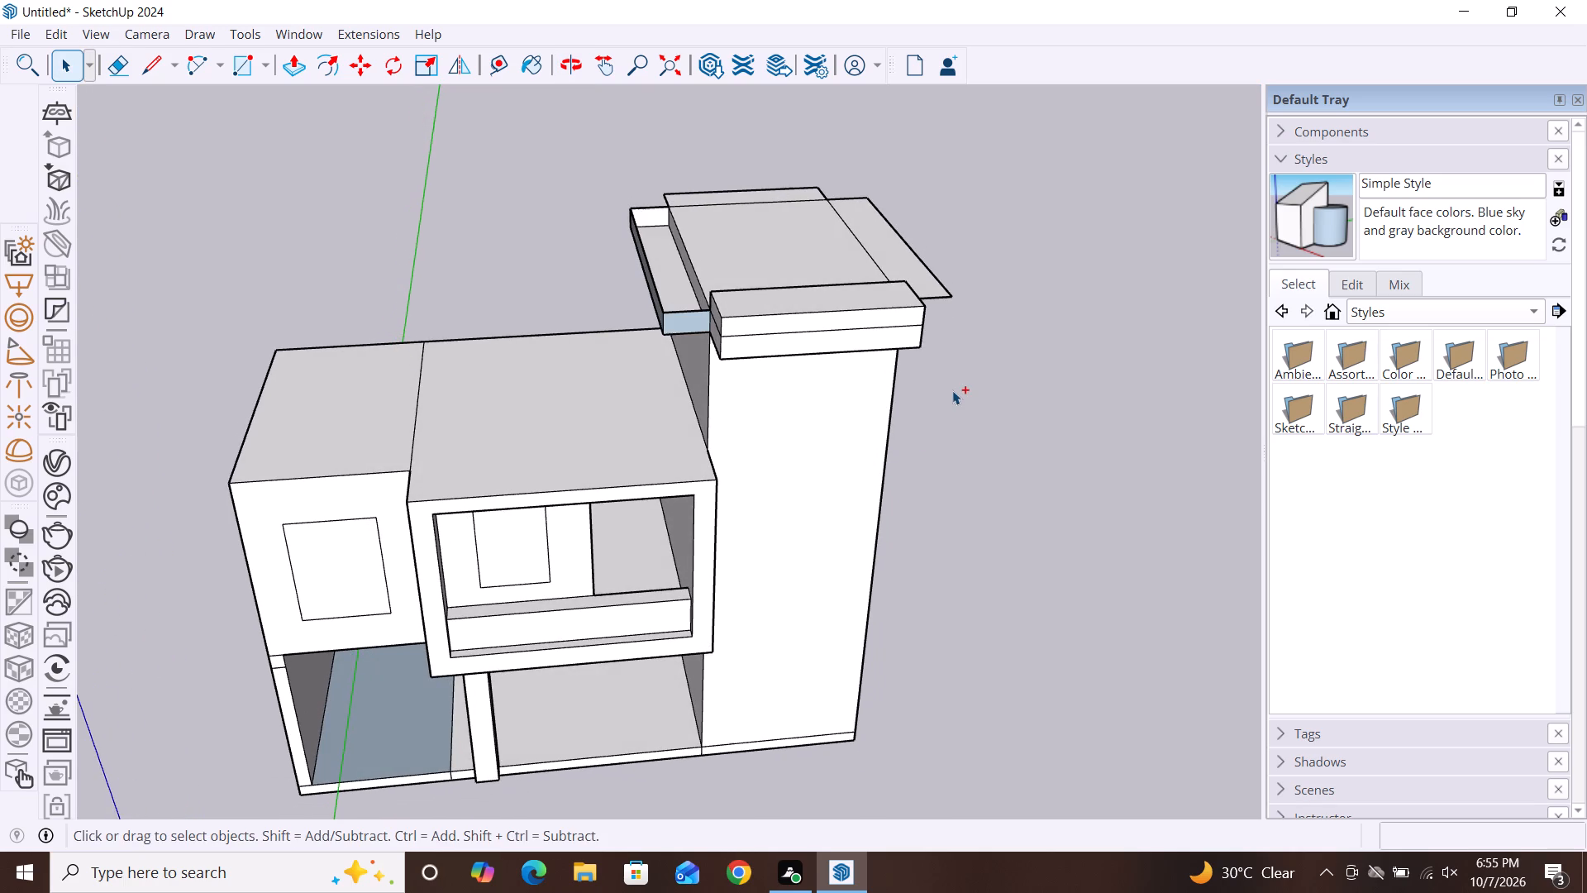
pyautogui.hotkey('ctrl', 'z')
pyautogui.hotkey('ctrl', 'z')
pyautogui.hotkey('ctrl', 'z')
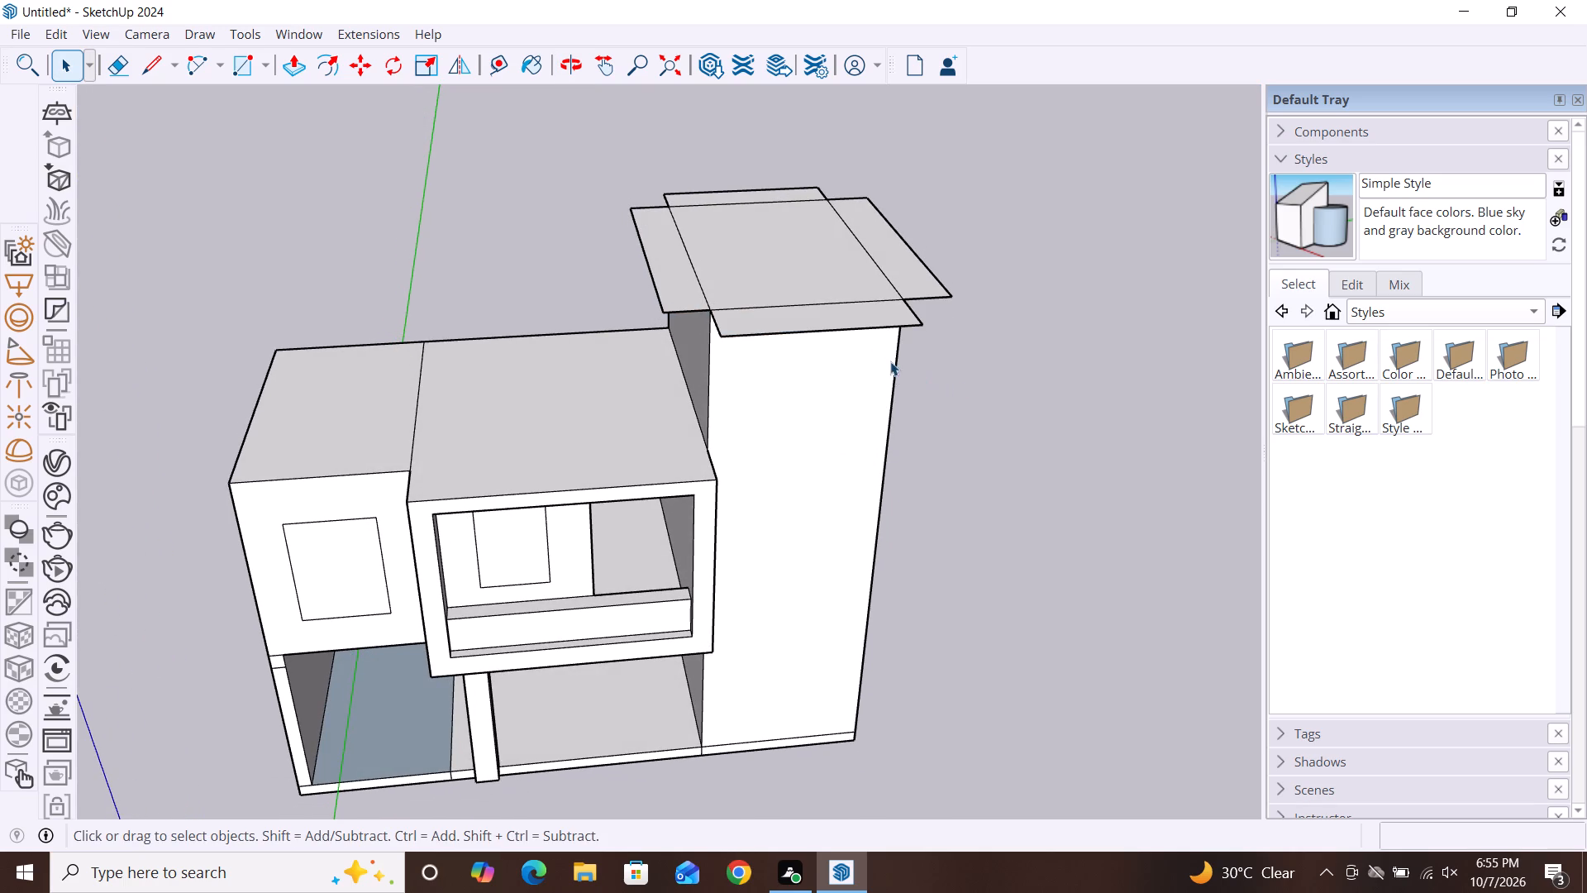
# Push/Pull the underside of the tower roof's front overhang down by about 9 1/2".
pyautogui.keyDown('alt'); pyautogui.moveTo(998, 535); pyautogui.dragTo(939, 296, button='middle'); pyautogui.keyUp('alt')
pyautogui.press('p')
pyautogui.click(840, 206)
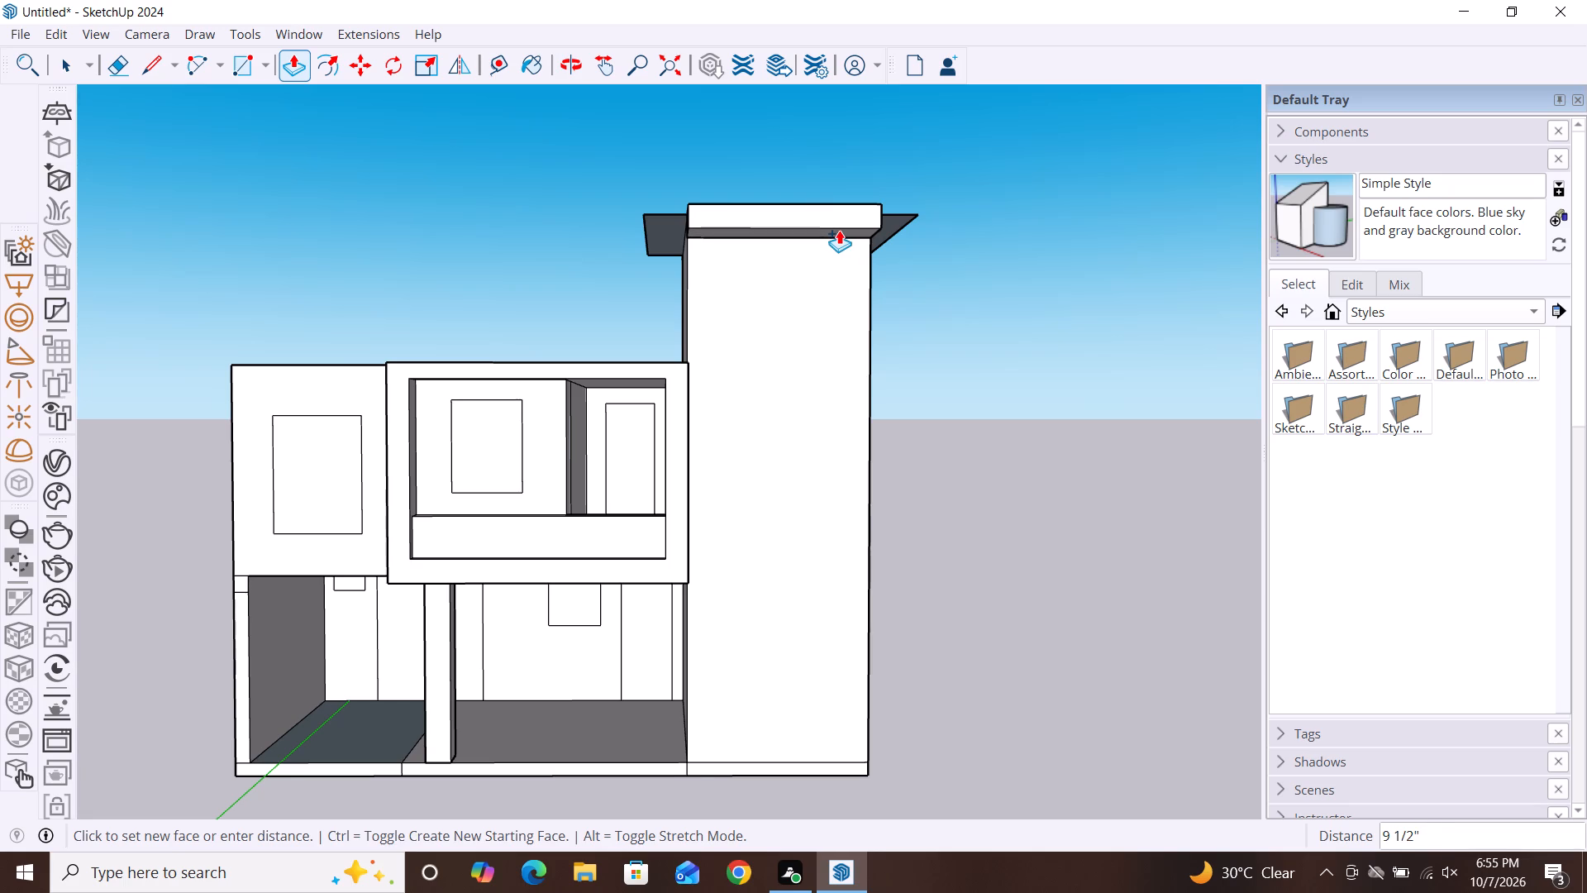
pyautogui.doubleClick(839, 230)
# Push/Pull the underside of the side overhang above the lower roof down 9 1/2", level with the front overhang's bottom.
pyautogui.keyDown('alt'); pyautogui.moveTo(703, 364); pyautogui.dragTo(1068, 384, button='middle'); pyautogui.keyUp('alt')
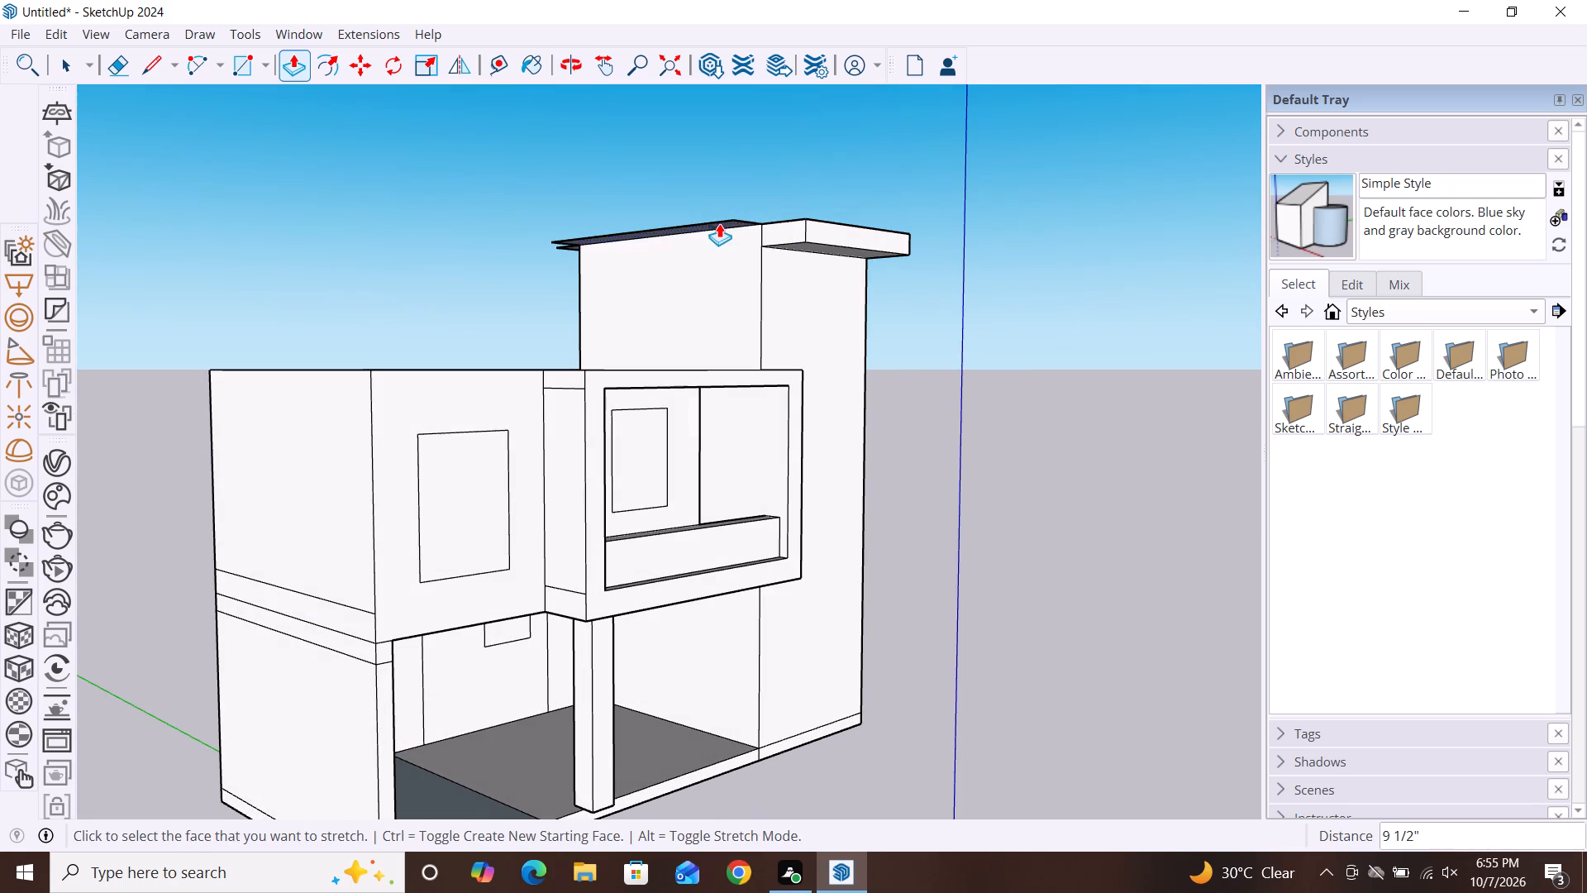
pyautogui.click(719, 223)
pyautogui.scroll(6, 723, 256)
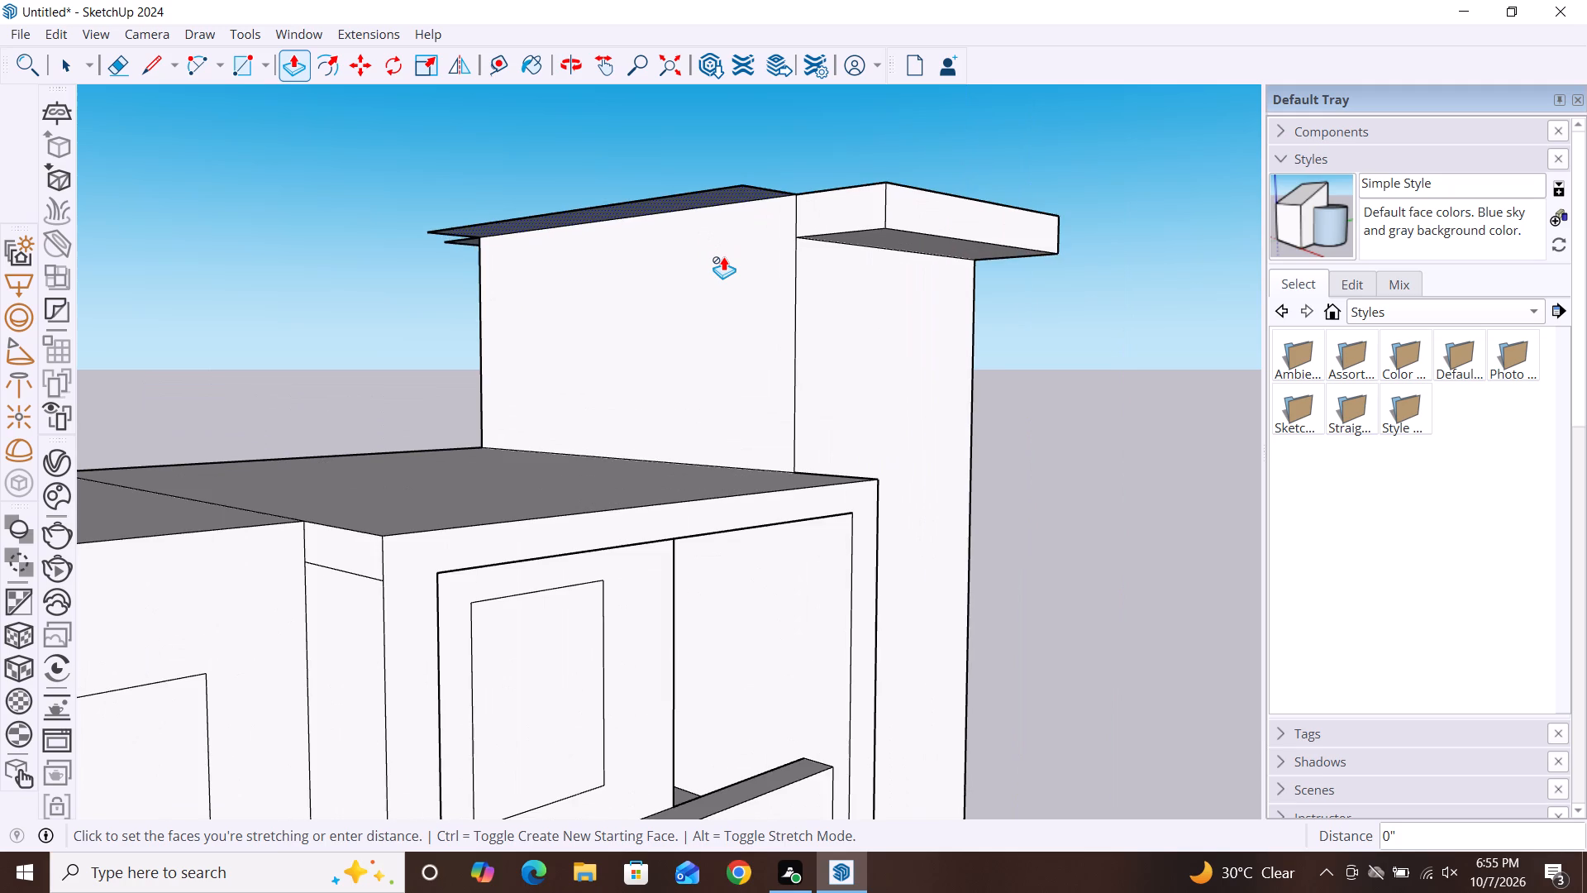
pyautogui.press('space')
pyautogui.press('space')
pyautogui.press('p')
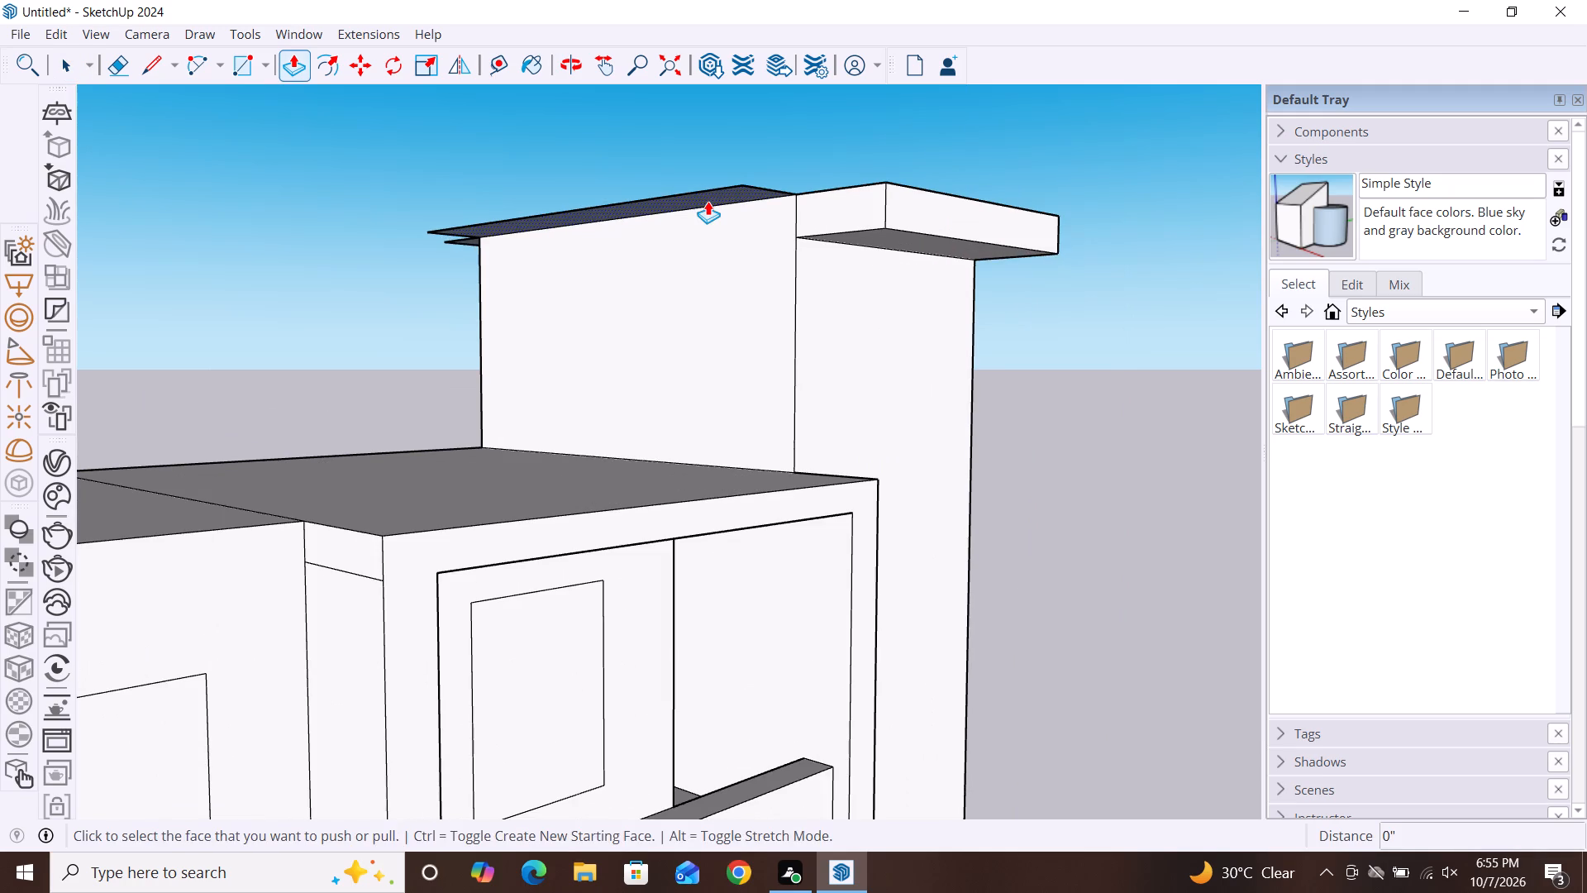
pyautogui.click(708, 201)
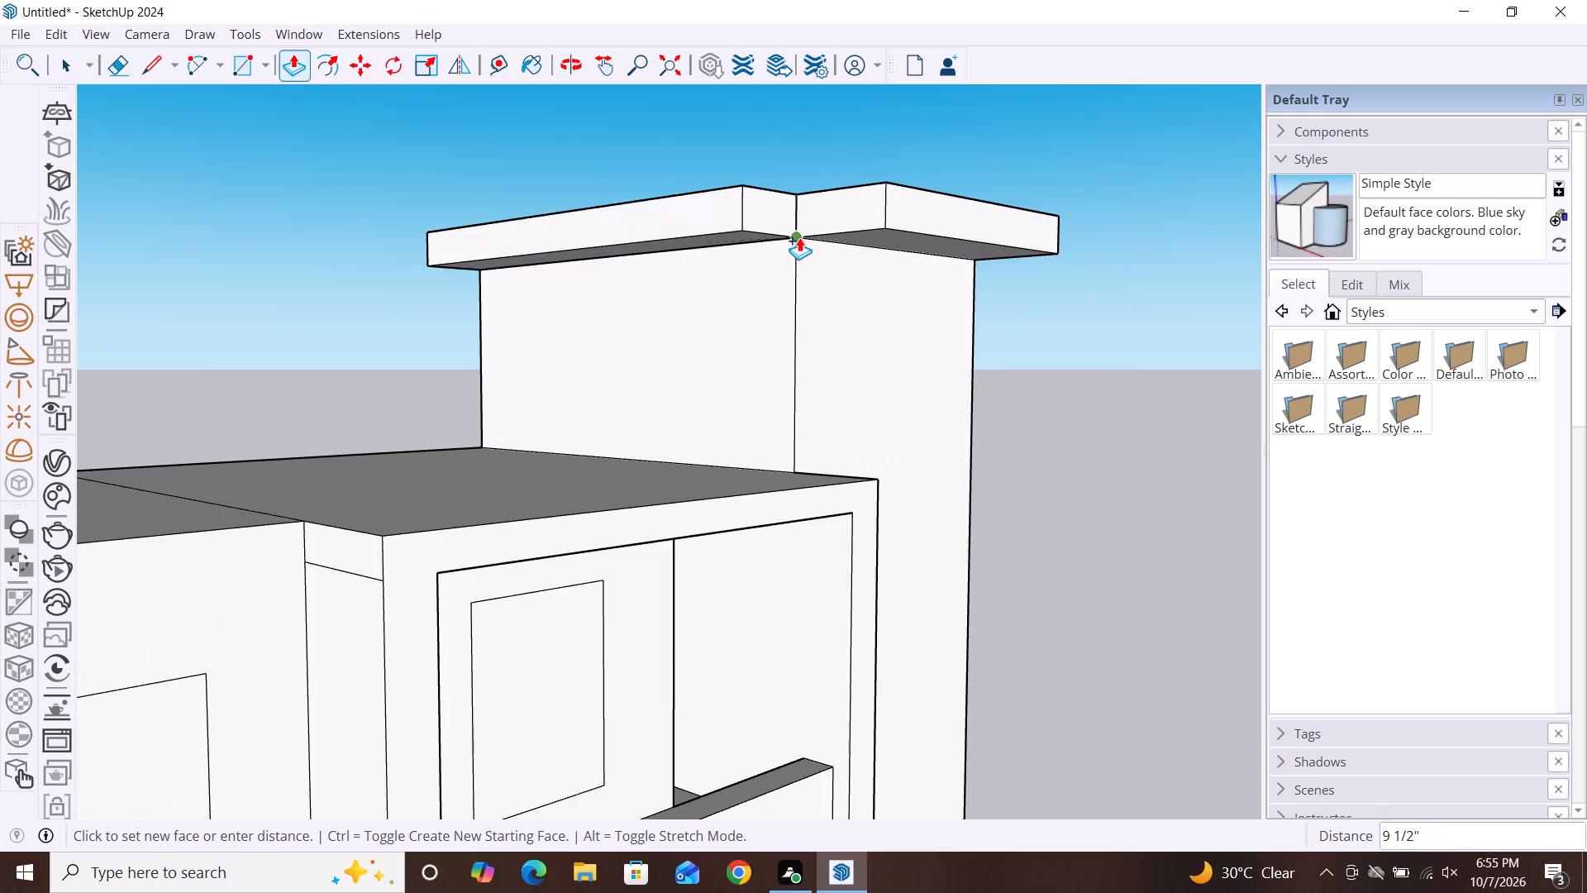
pyautogui.click(799, 237)
# Push/Pull the underside of the tower roof's rear overhang down 9 1/2", level with the adjoining side overhang's bottom.
pyautogui.keyDown('ctrl'); pyautogui.moveTo(494, 380); pyautogui.dragTo(927, 384, button='middle'); pyautogui.keyUp('ctrl')
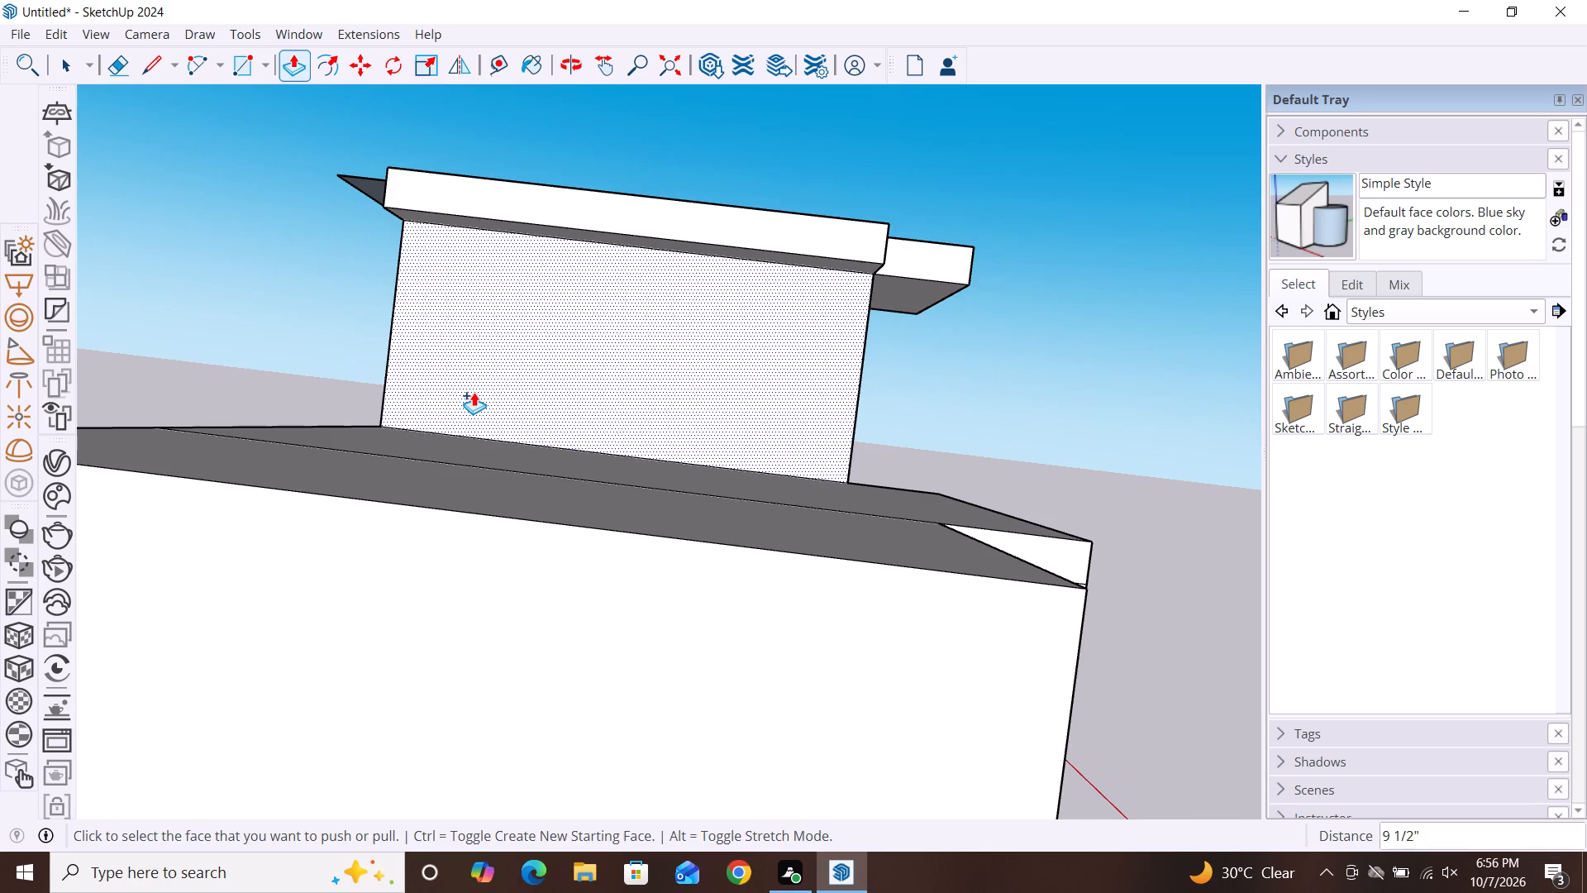
pyautogui.keyDown('alt'); pyautogui.moveTo(474, 392); pyautogui.dragTo(903, 380, button='middle'); pyautogui.keyUp('alt')
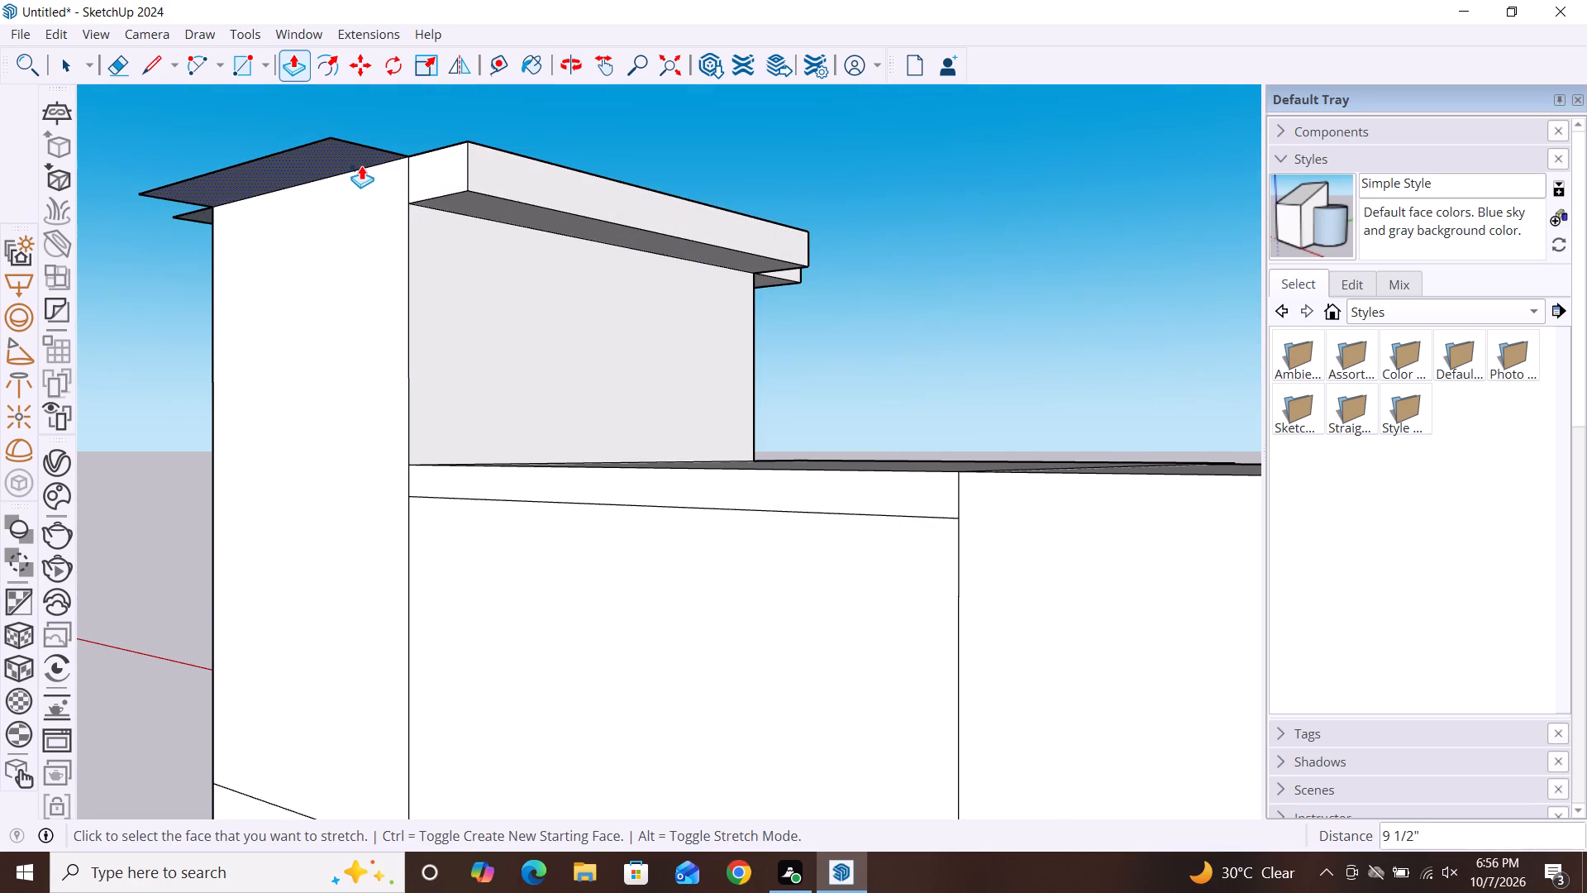
pyautogui.click(361, 165)
pyautogui.press('space')
pyautogui.press('space')
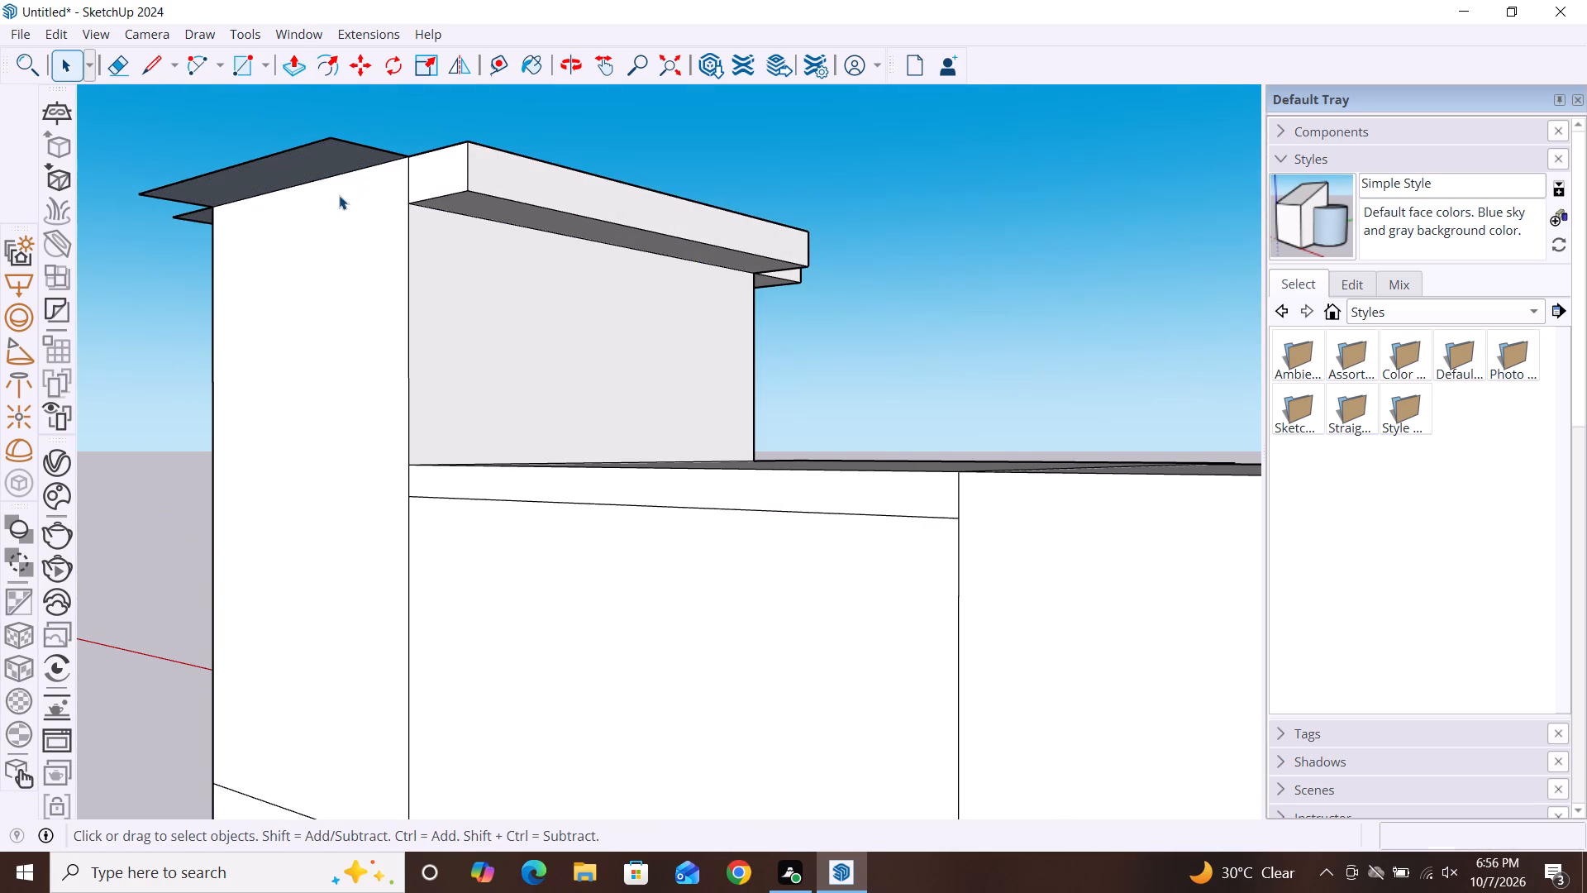
pyautogui.write('p')
pyautogui.click(339, 161)
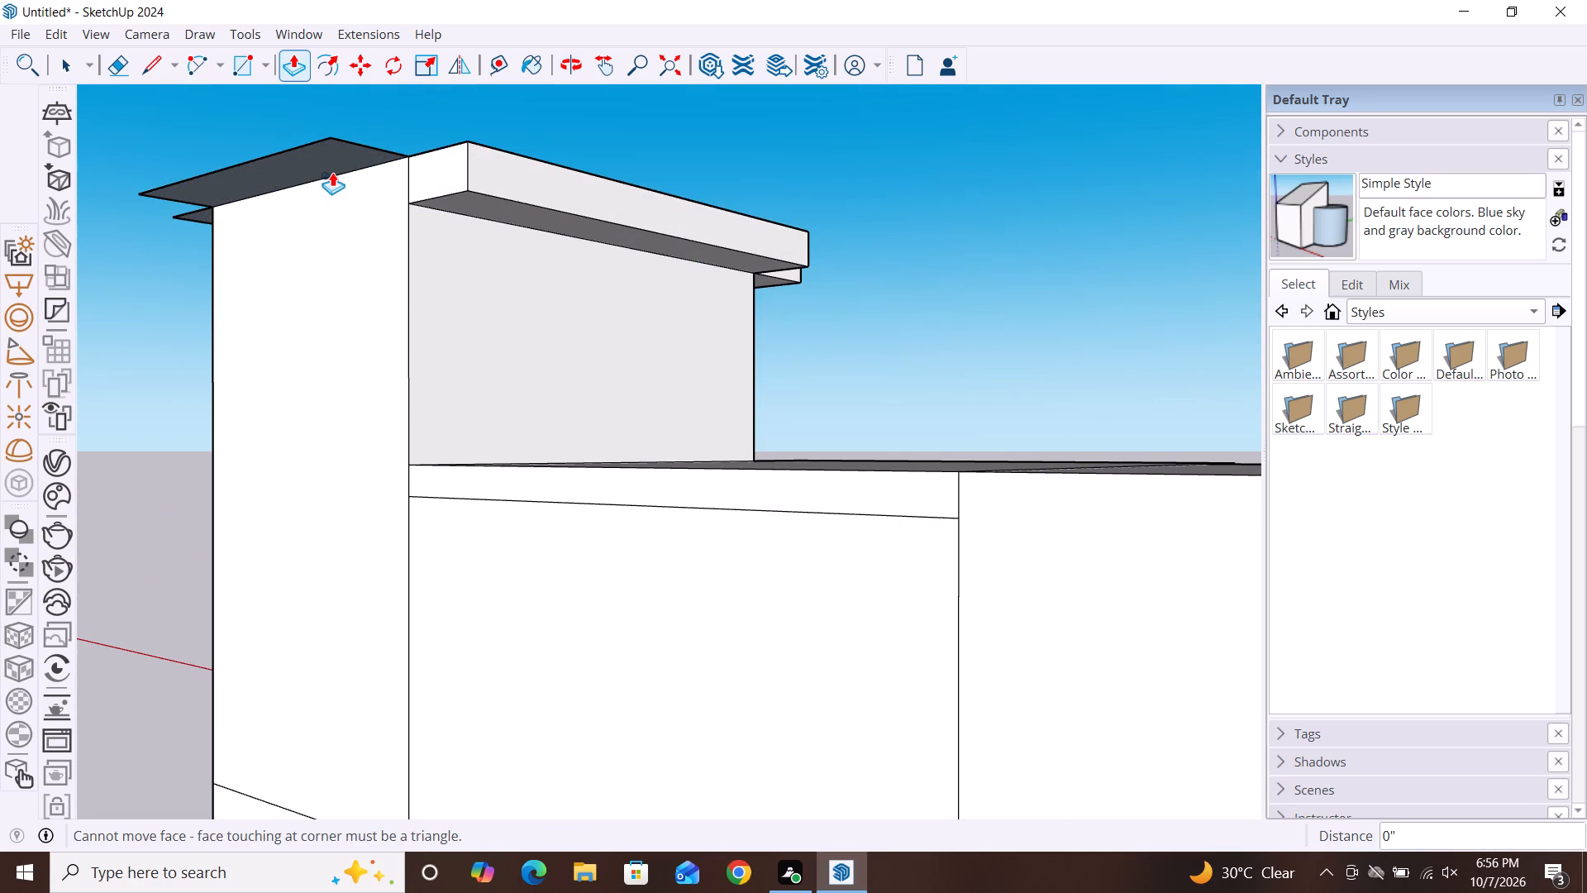
pyautogui.press('space')
pyautogui.press('space')
pyautogui.press('space')
pyautogui.press('space')
pyautogui.write('p')
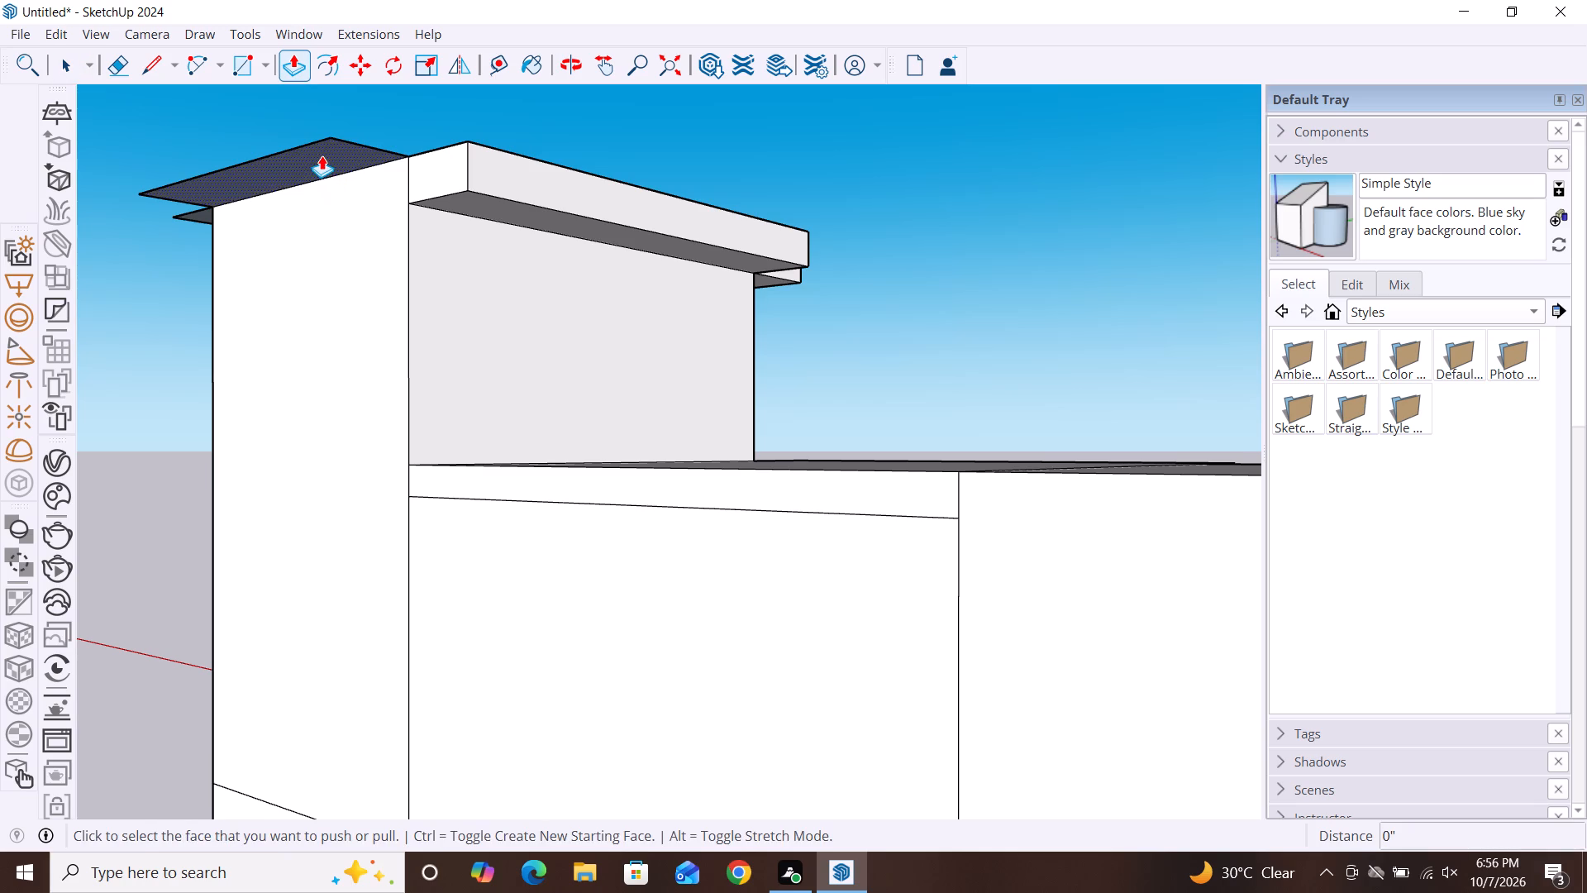
pyautogui.click(322, 155)
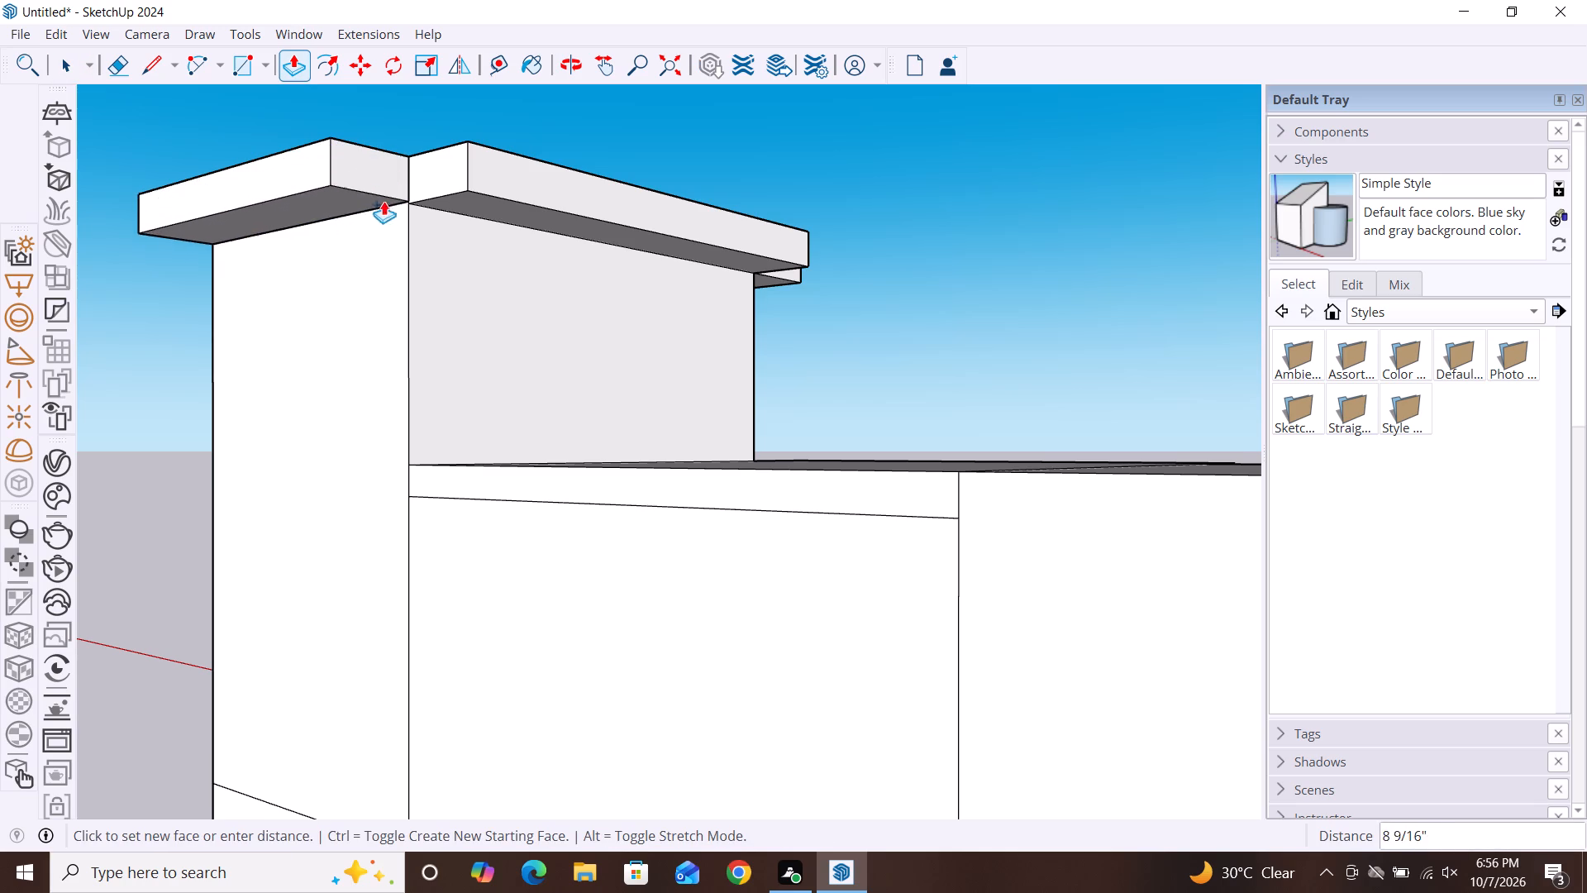
pyautogui.click(417, 198)
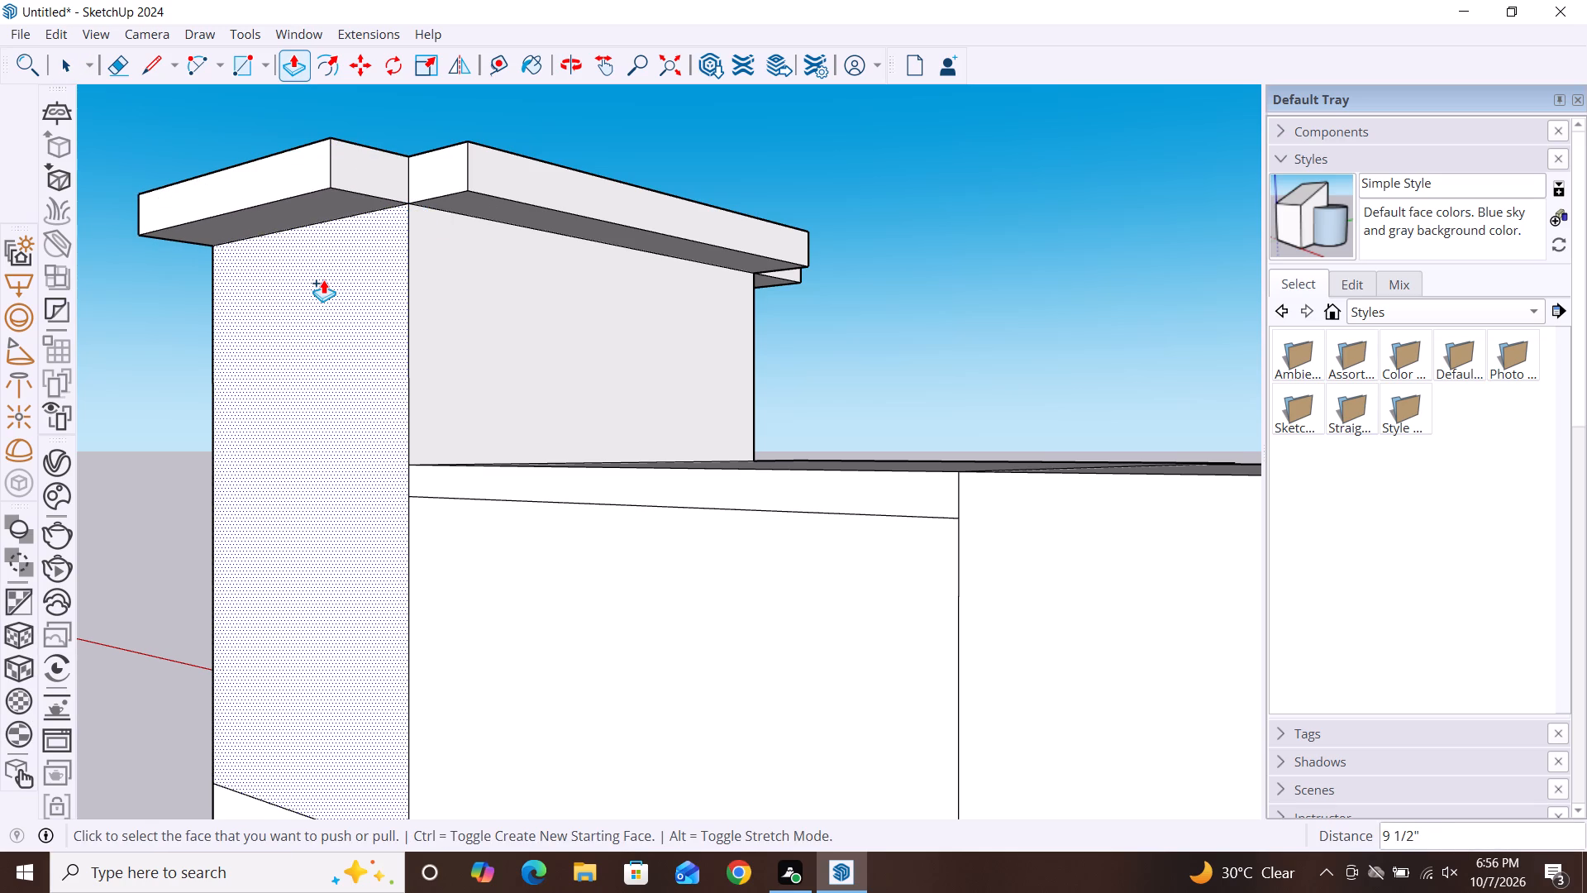
pyautogui.press('space')
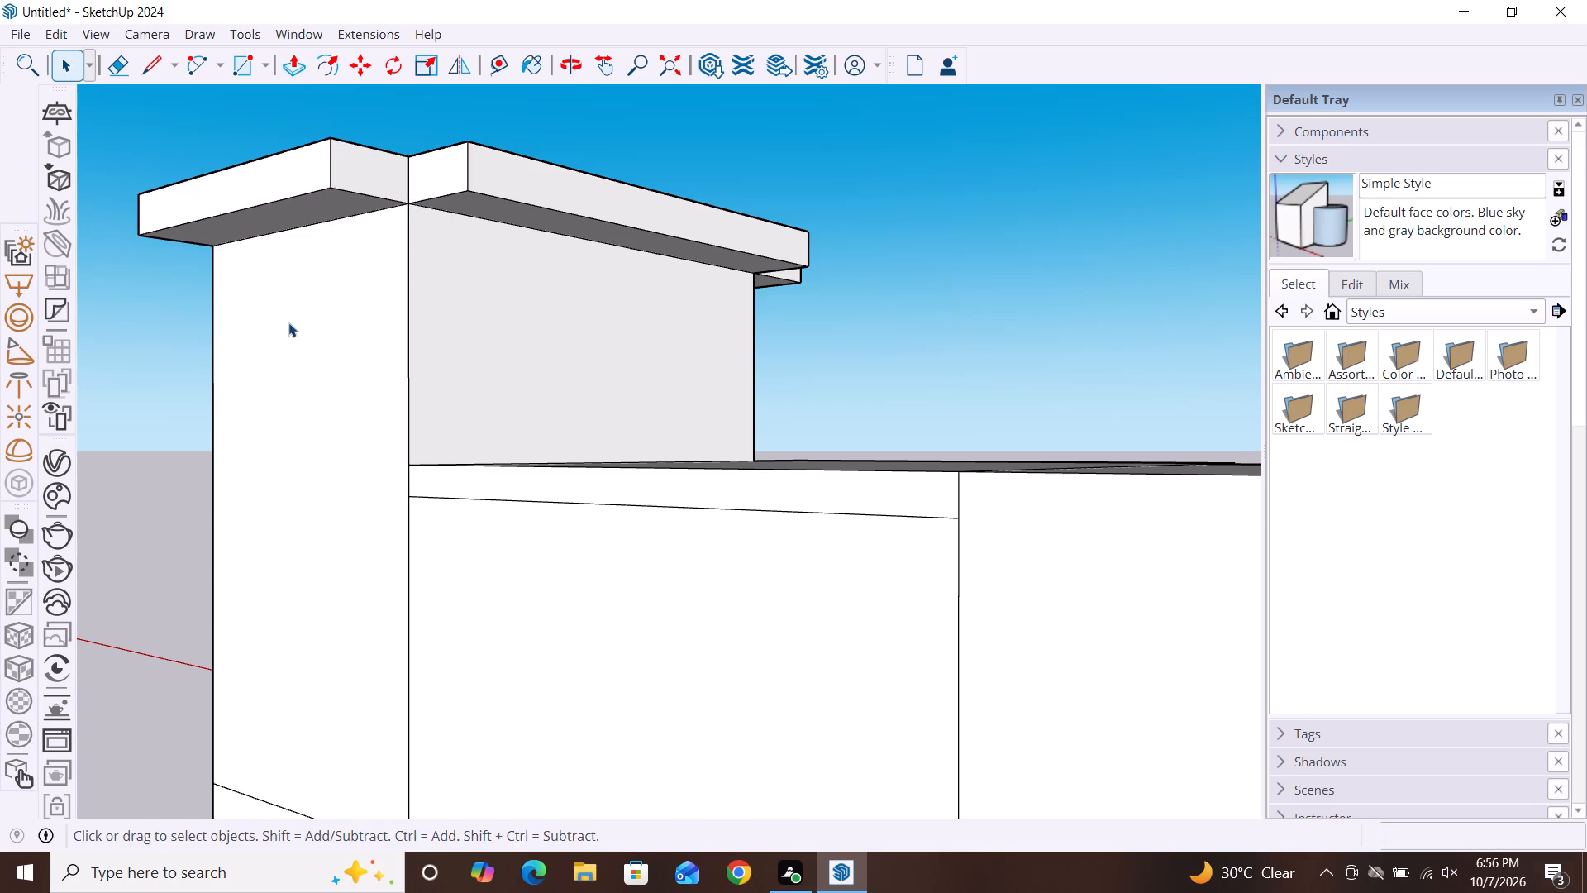
# Push/Pull the underside of the tower roof's outer side overhang, opposite the lower roof, down 9 1/2" to the rear overhang's bottom.
pyautogui.keyDown('alt'); pyautogui.moveTo(288, 322); pyautogui.dragTo(965, 399, button='middle'); pyautogui.keyUp('alt')
pyautogui.press('p')
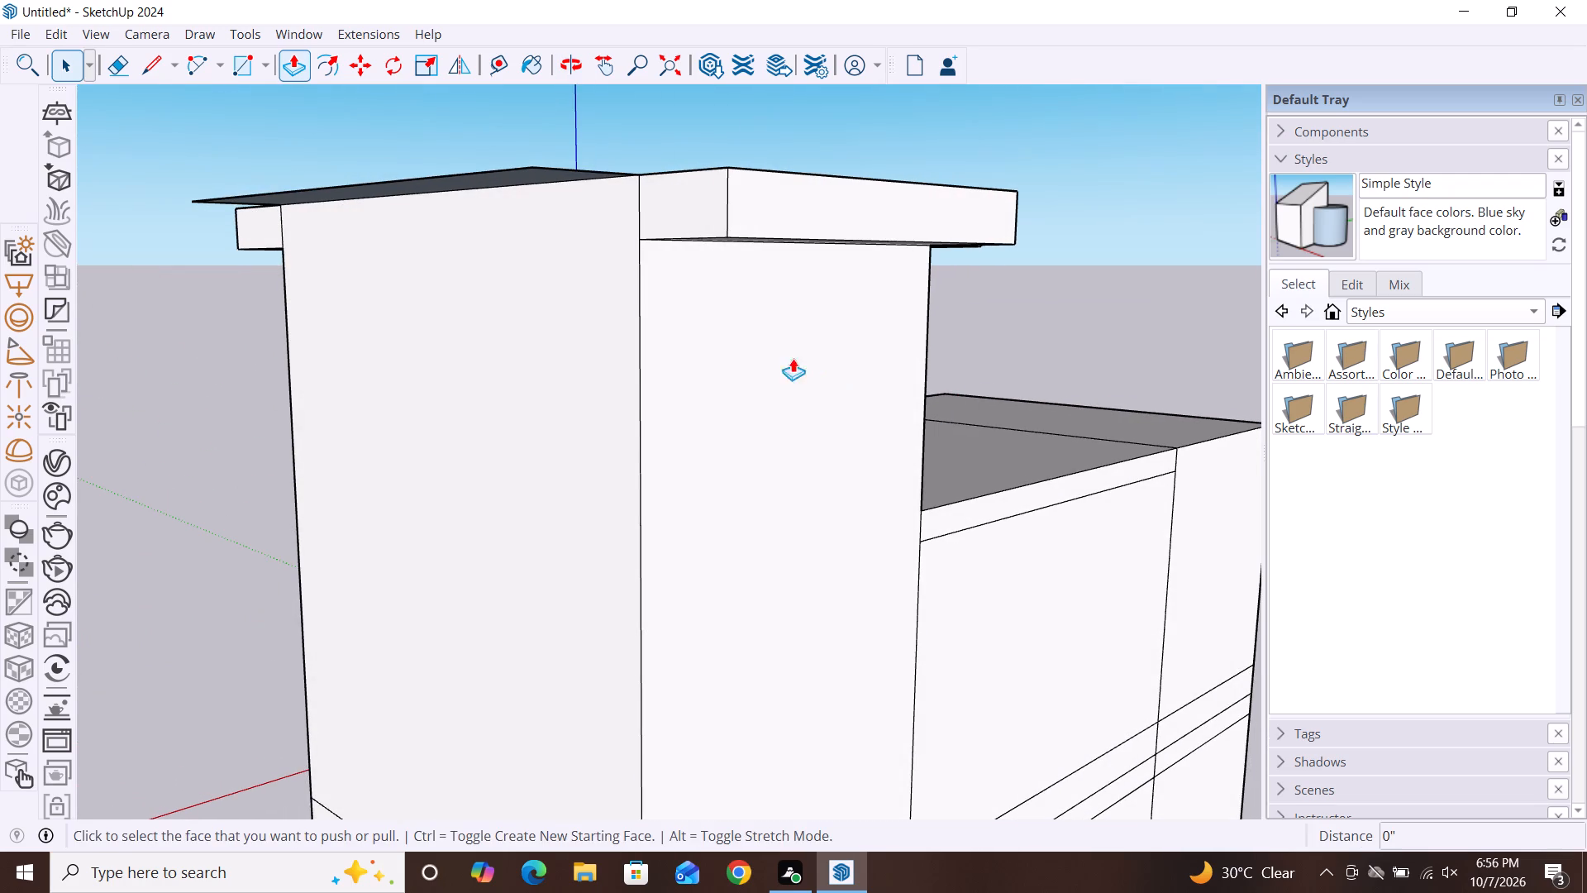
pyautogui.click(519, 170)
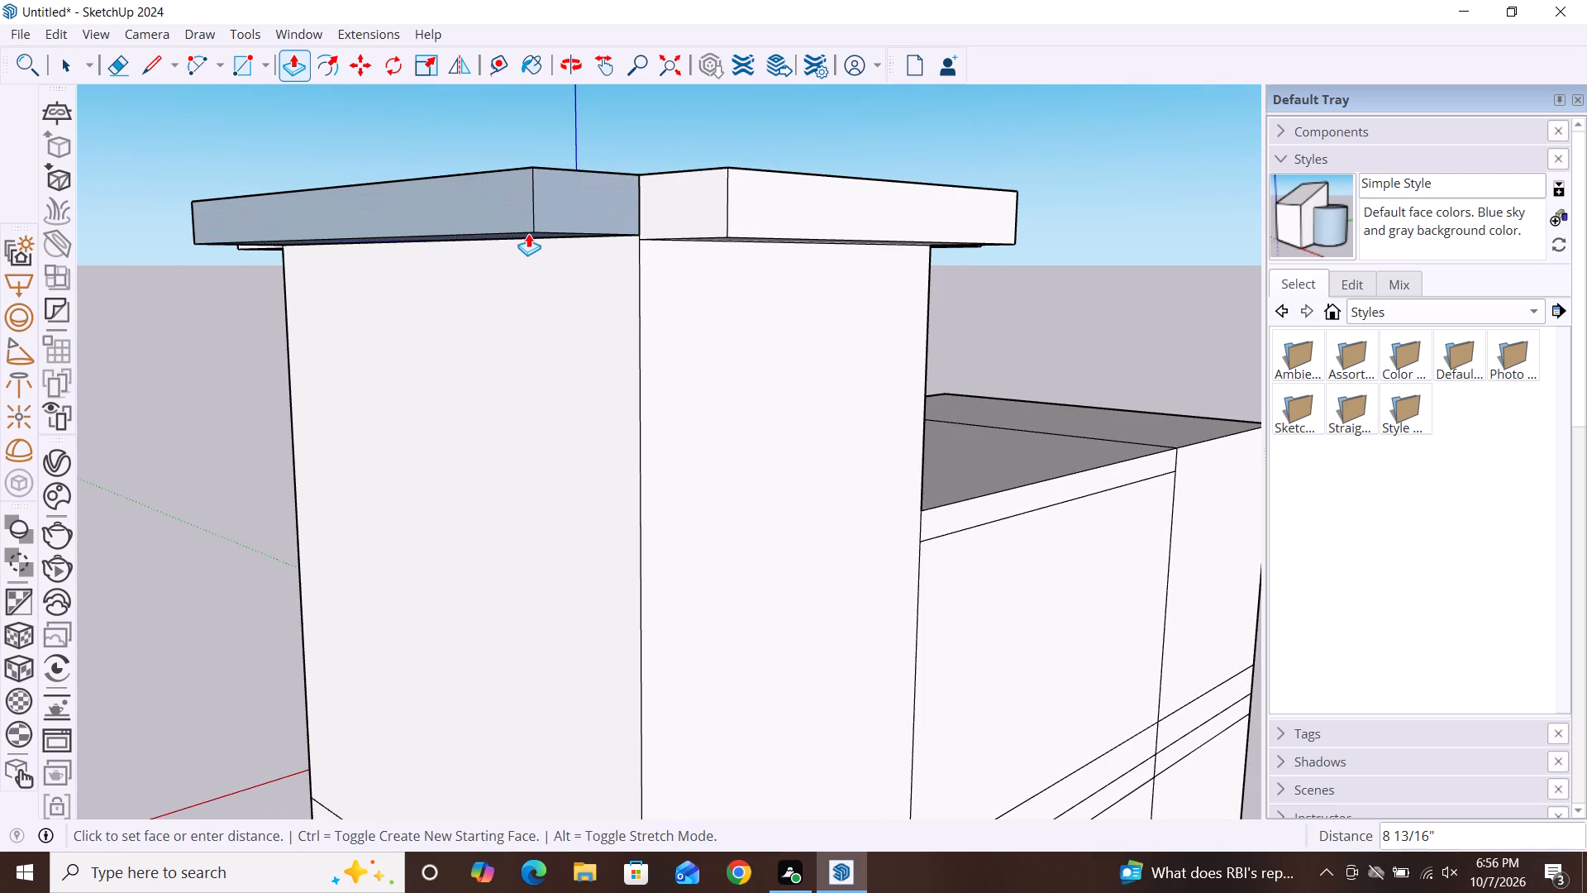
pyautogui.click(651, 236)
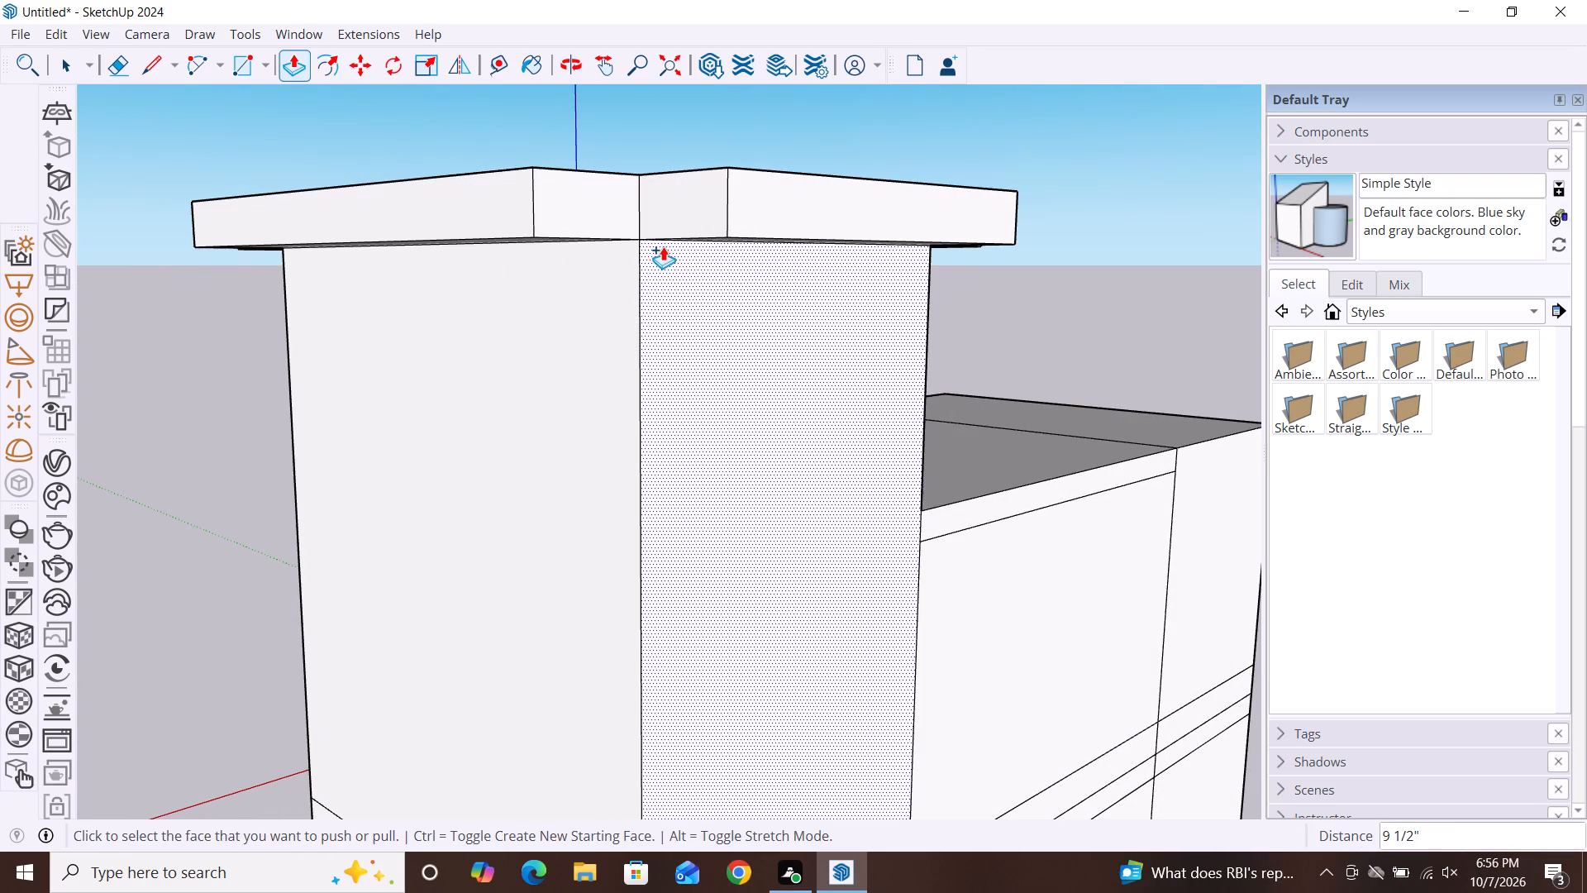
pyautogui.press('space')
# Push/Pull the rear end of the overhang above the lower roof about 1' 6 3/8", flush with the rear overhang's outer face.
pyautogui.keyDown('alt'); pyautogui.moveTo(813, 387); pyautogui.dragTo(244, 333, button='middle'); pyautogui.keyUp('alt')
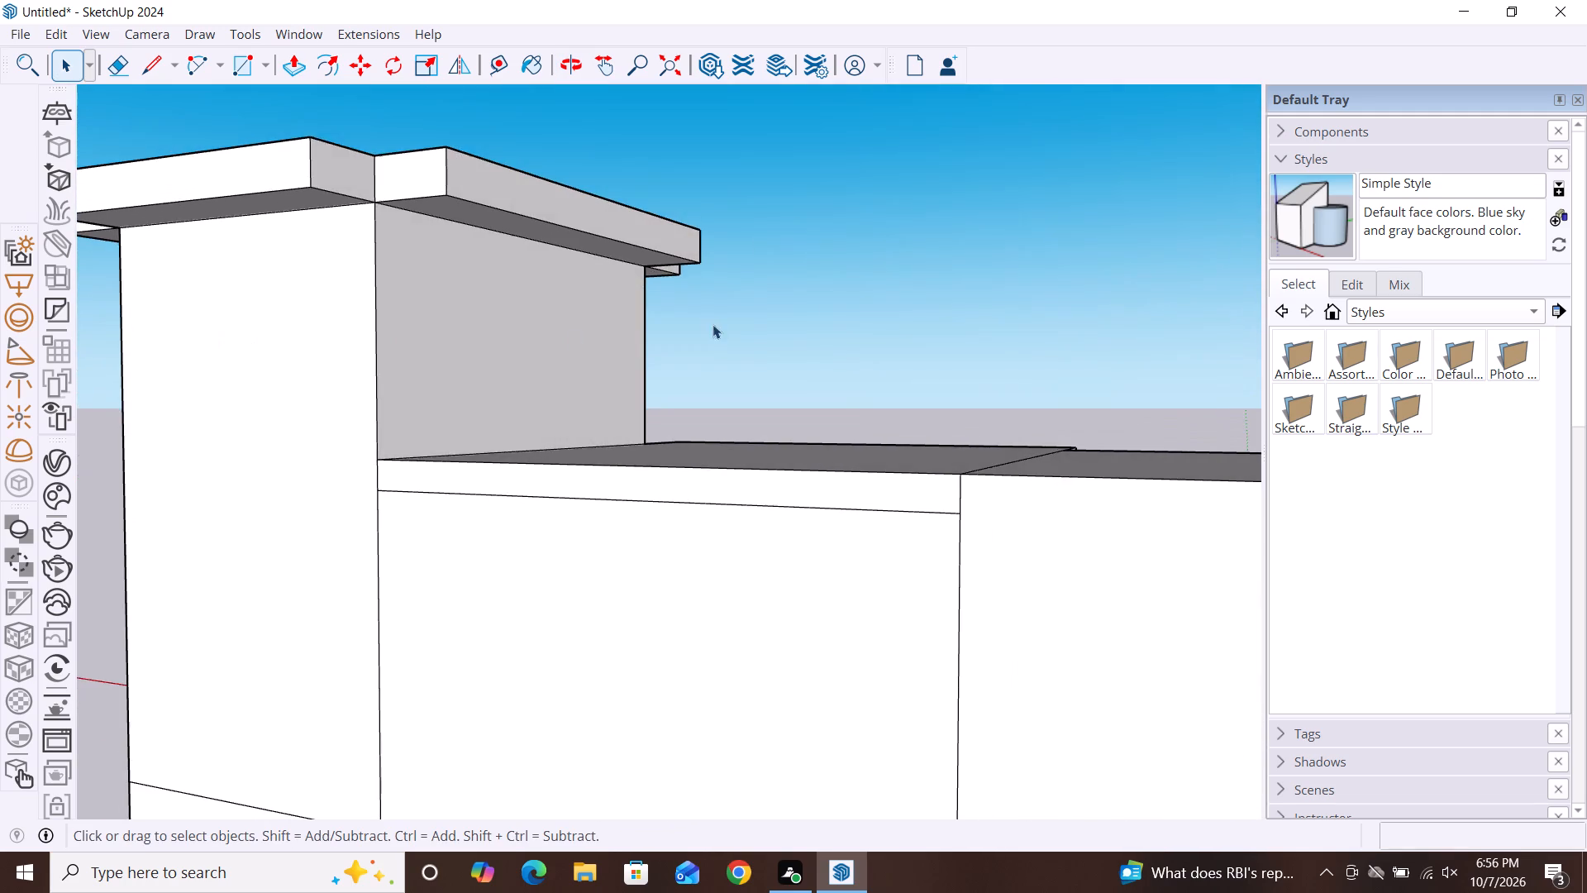
pyautogui.scroll(-3, 832, 288)
pyautogui.scroll(-2, 884, 331)
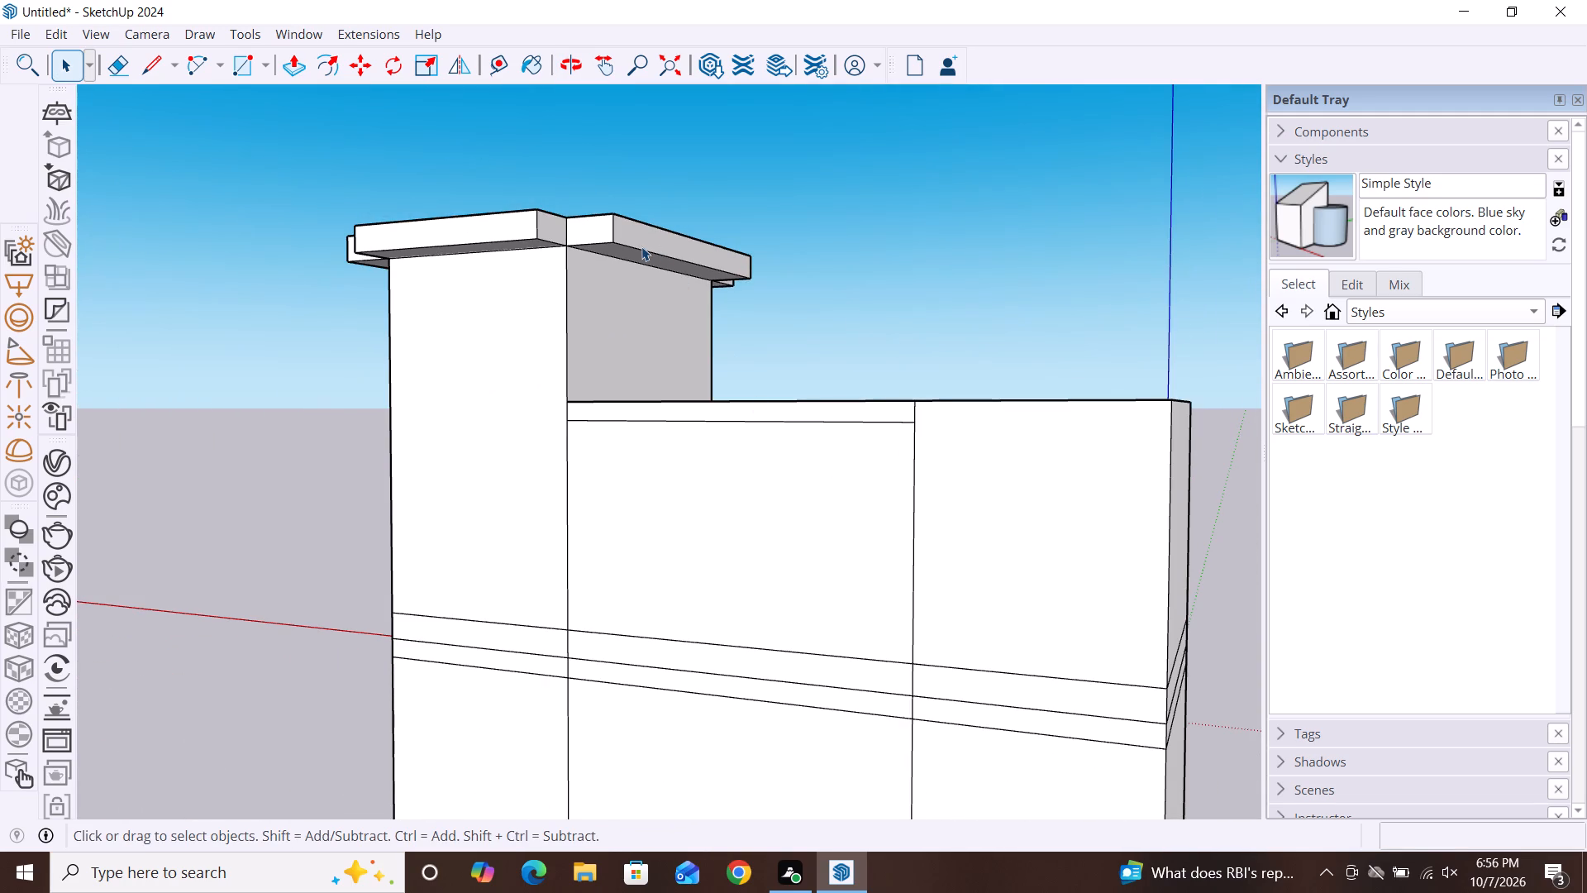
pyautogui.press('p')
pyautogui.click(586, 237)
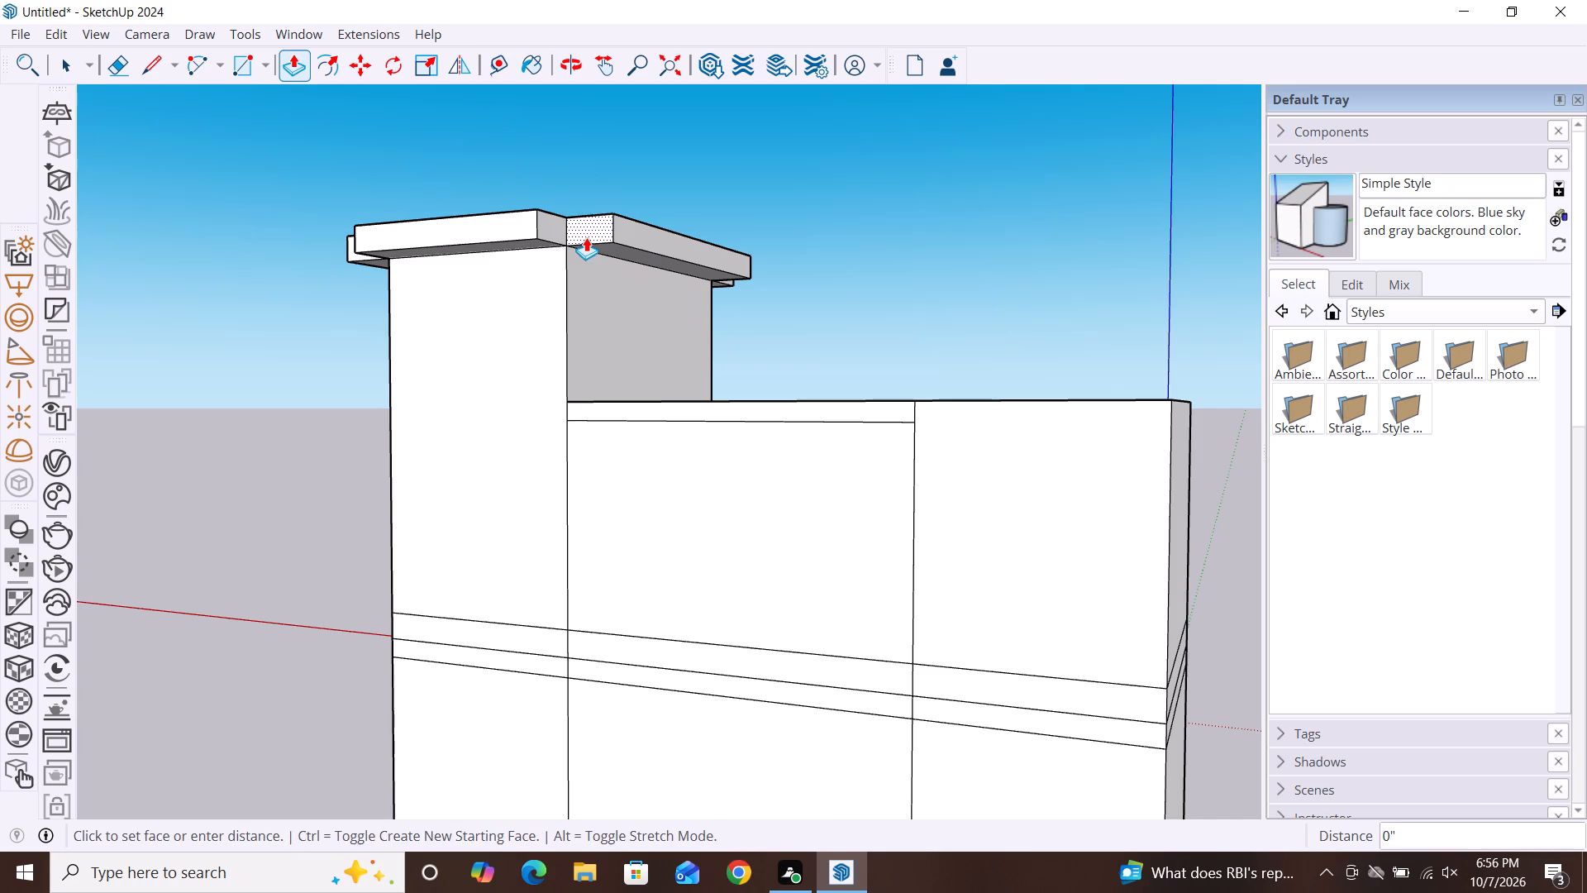
pyautogui.click(541, 237)
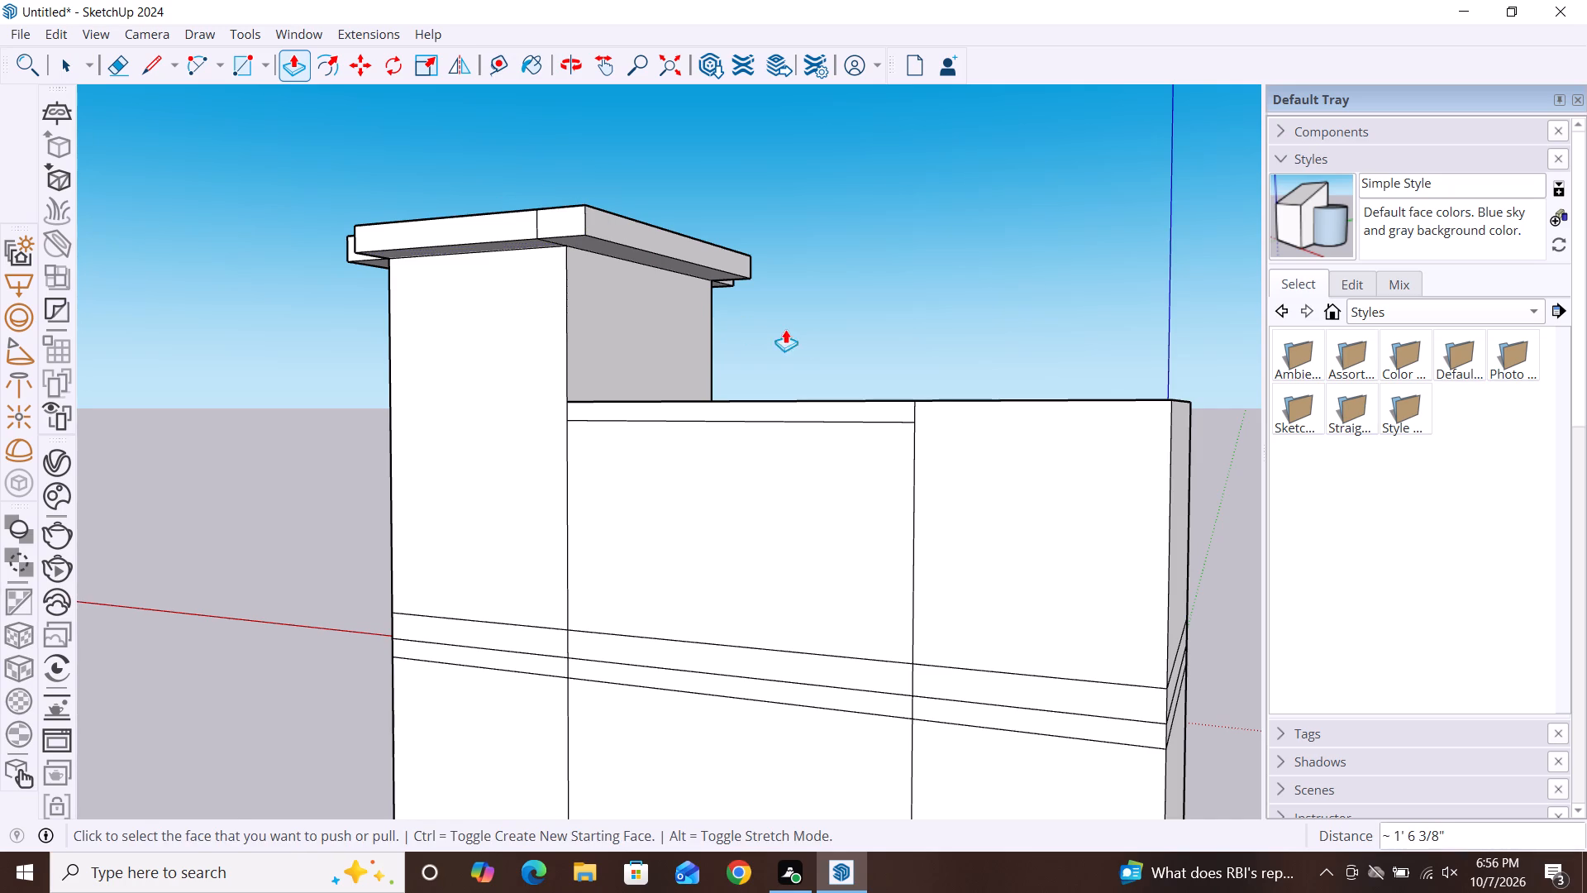
# Push/Pull the front overhang's end near the lower roof about 1' 6 1/8", flush with that side overhang's outer face.
pyautogui.keyDown('alt'); pyautogui.moveTo(973, 617); pyautogui.dragTo(417, 600, button='middle'); pyautogui.keyUp('alt')
pyautogui.keyDown('alt'); pyautogui.moveTo(1032, 643); pyautogui.dragTo(566, 640, button='middle'); pyautogui.keyUp('alt')
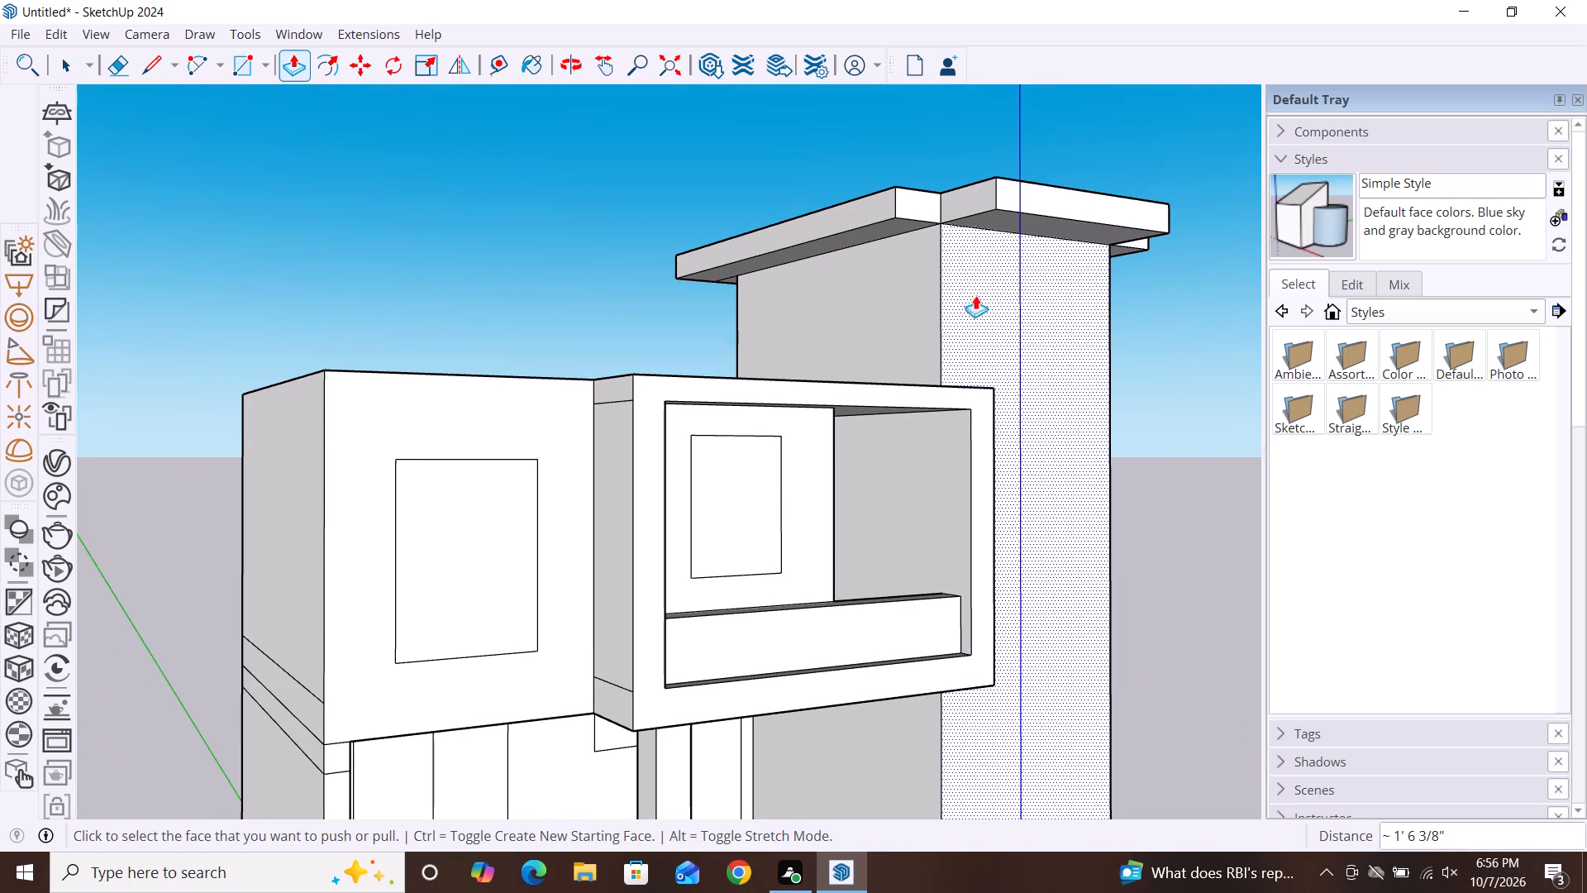
pyautogui.click(963, 201)
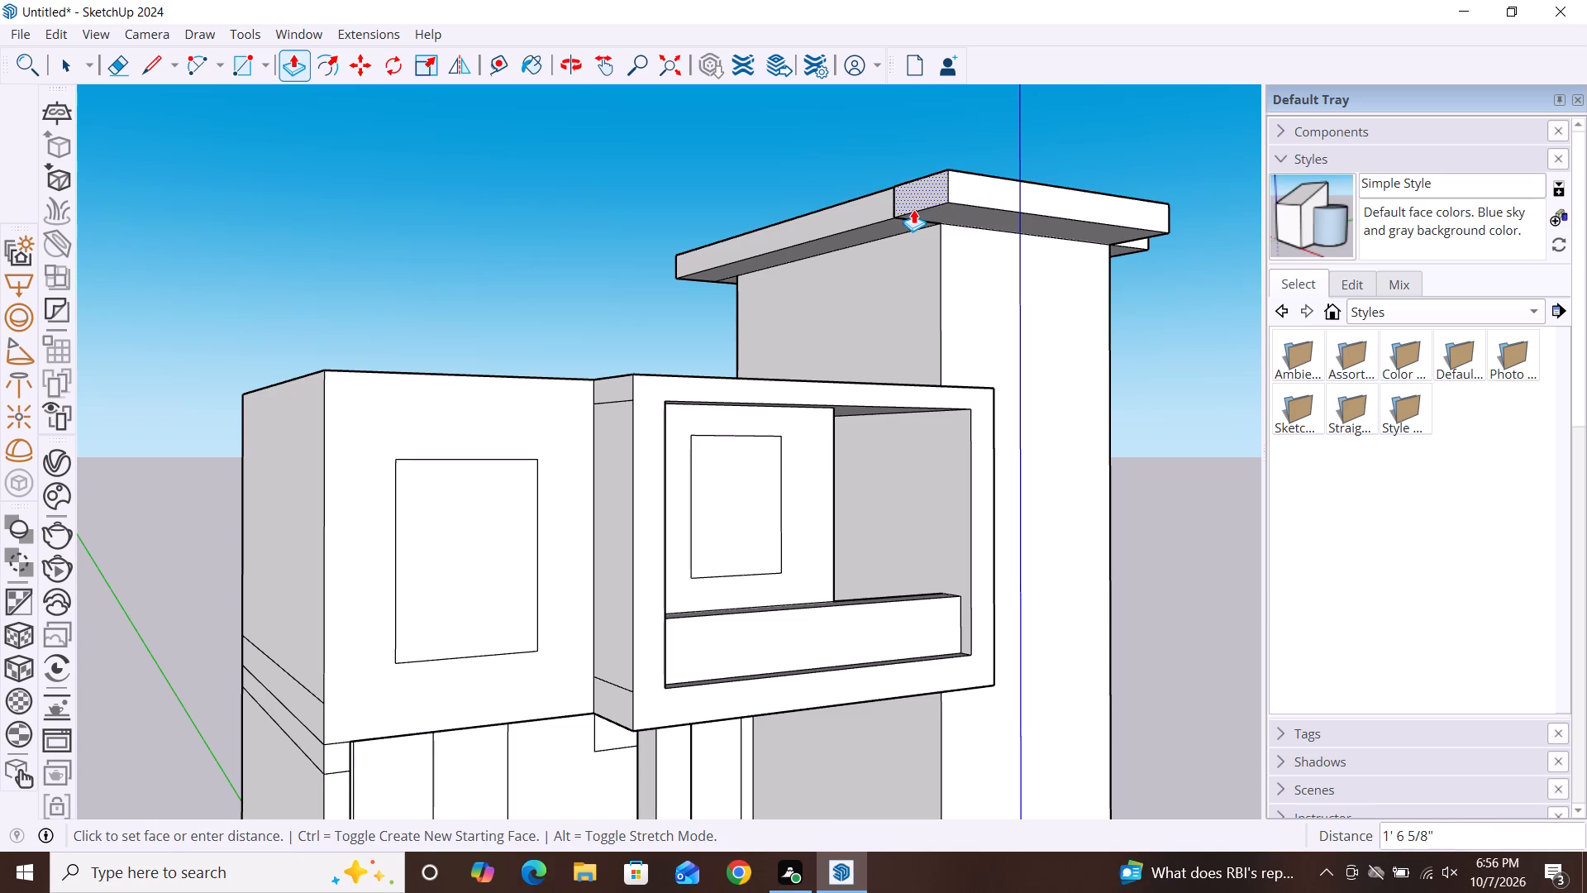
pyautogui.scroll(7, 924, 189)
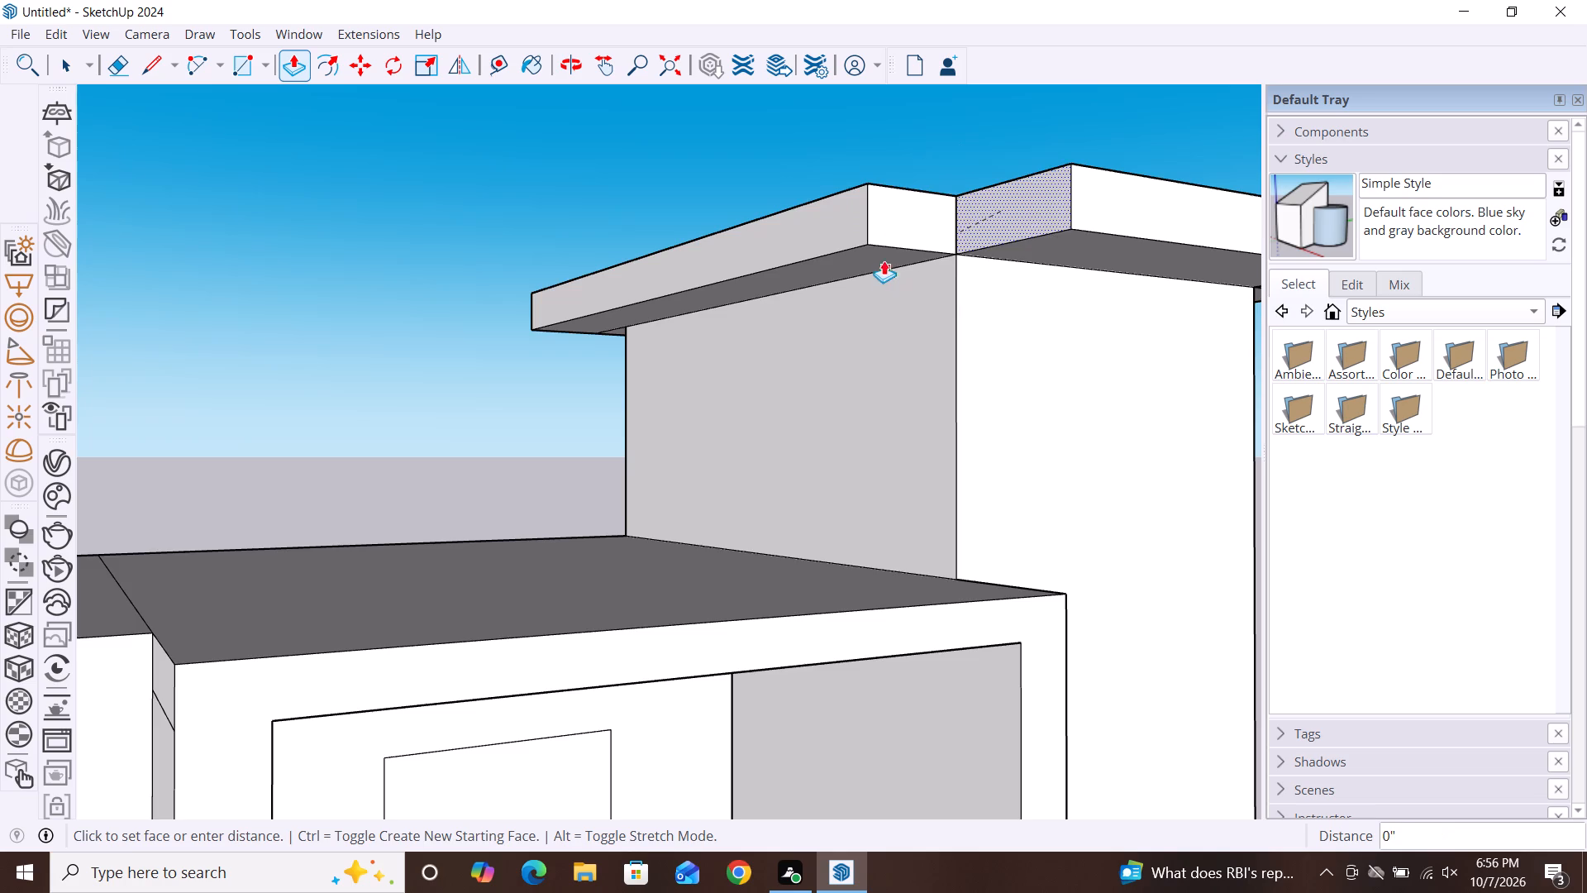
pyautogui.scroll(5, 879, 234)
pyautogui.click(812, 267)
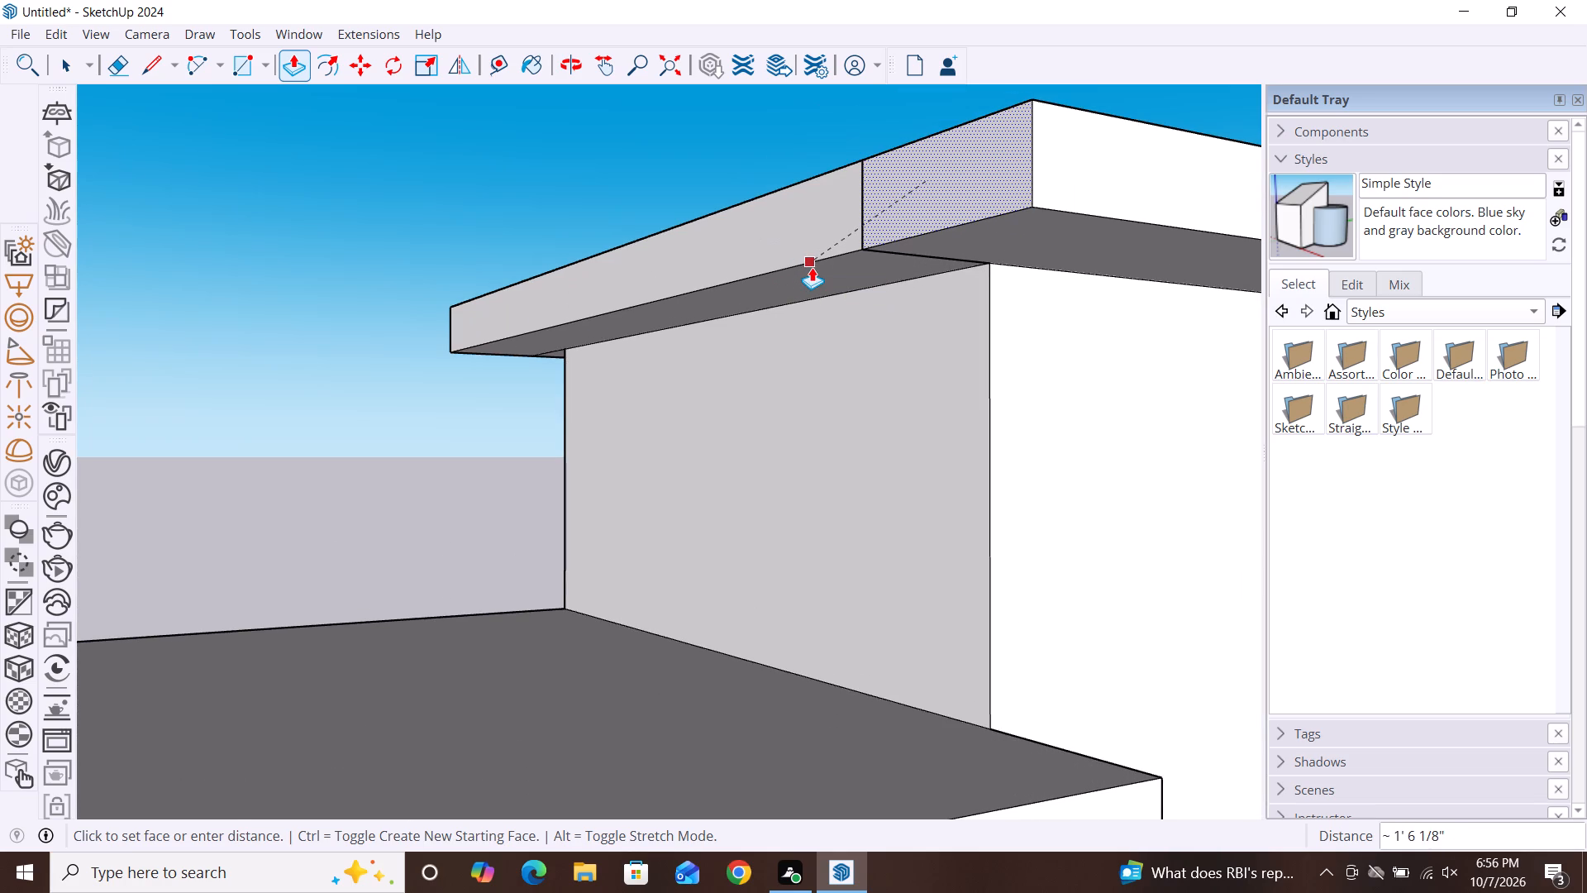
# Push/Pull the front end of the outer side overhang about 1' 11 15/16", flush with the front overhang's outer face.
pyautogui.scroll(-8, 712, 312)
pyautogui.scroll(-4, 757, 209)
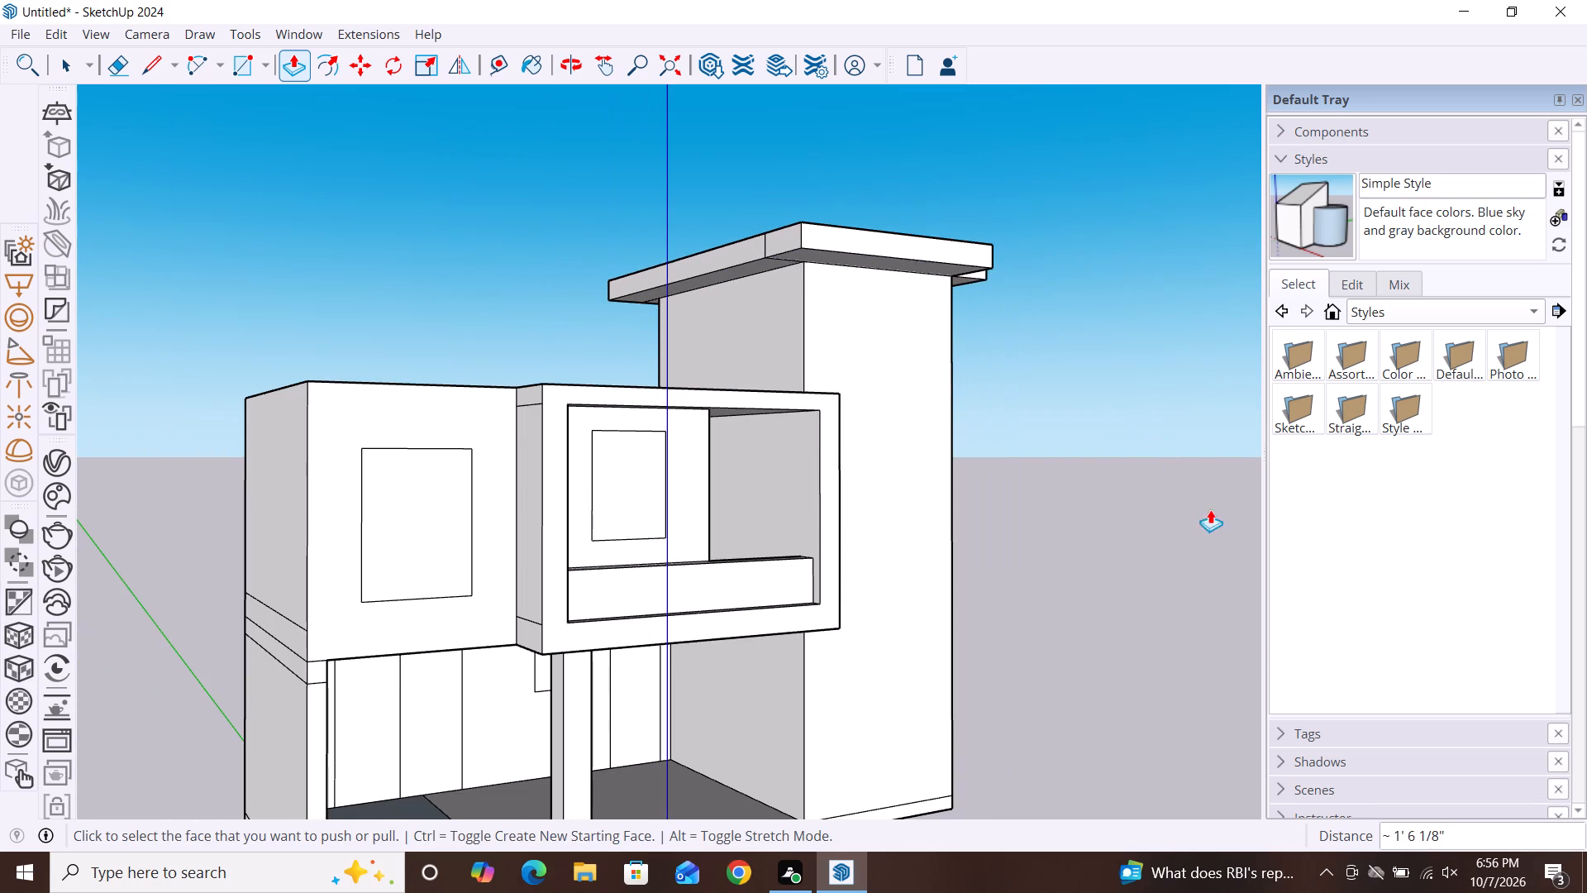
pyautogui.keyDown('alt'); pyautogui.moveTo(1161, 602); pyautogui.dragTo(917, 575, button='middle'); pyautogui.keyUp('alt')
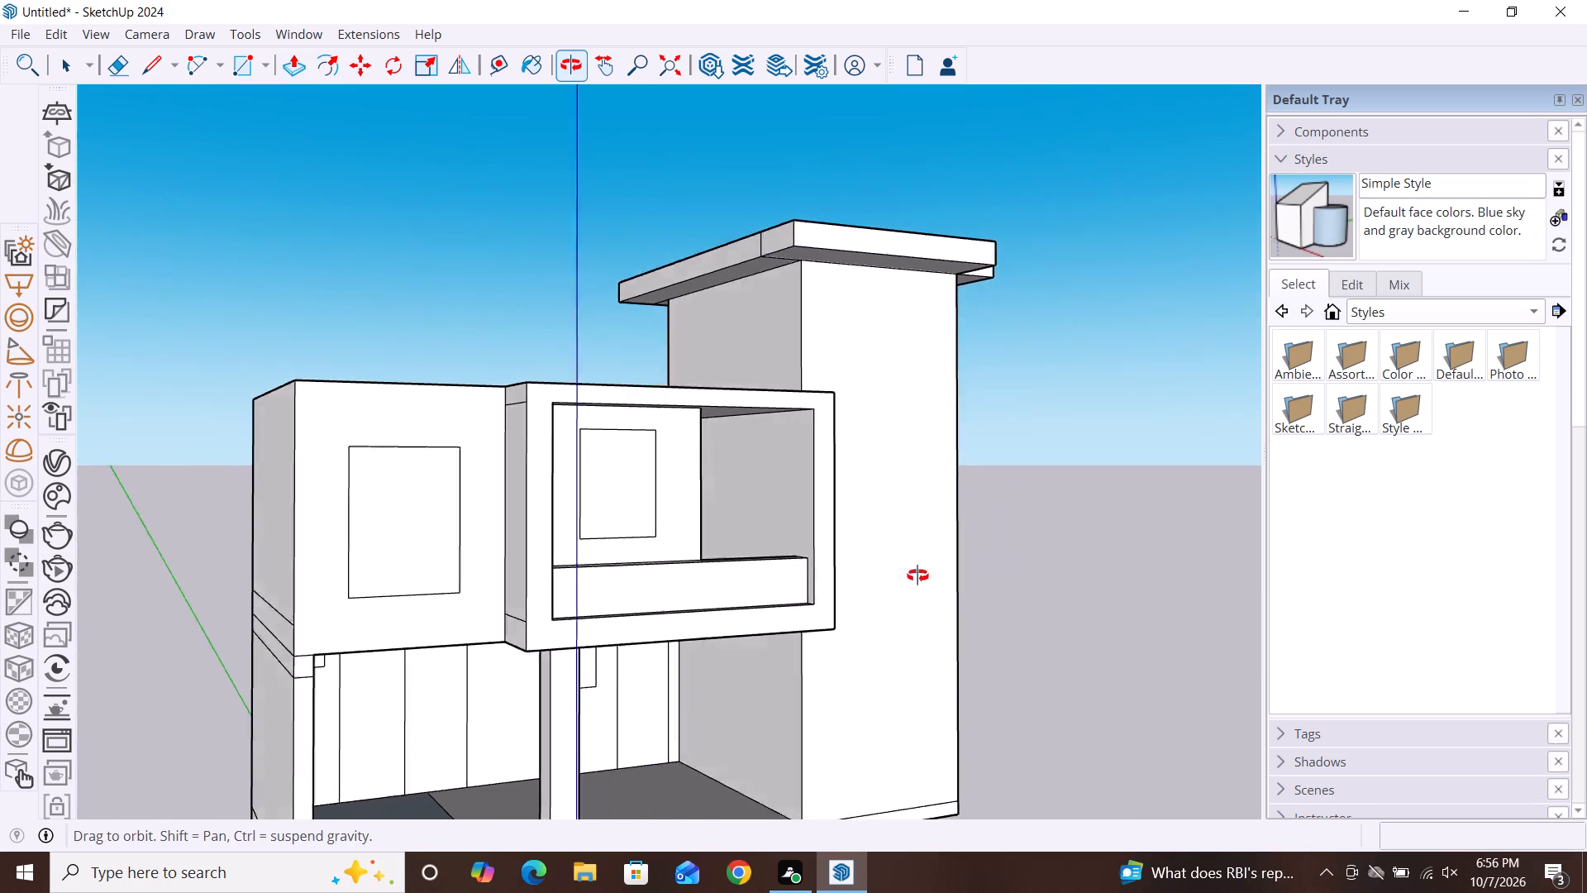
pyautogui.keyDown('alt'); pyautogui.moveTo(917, 575); pyautogui.dragTo(705, 728, button='middle'); pyautogui.keyUp('alt')
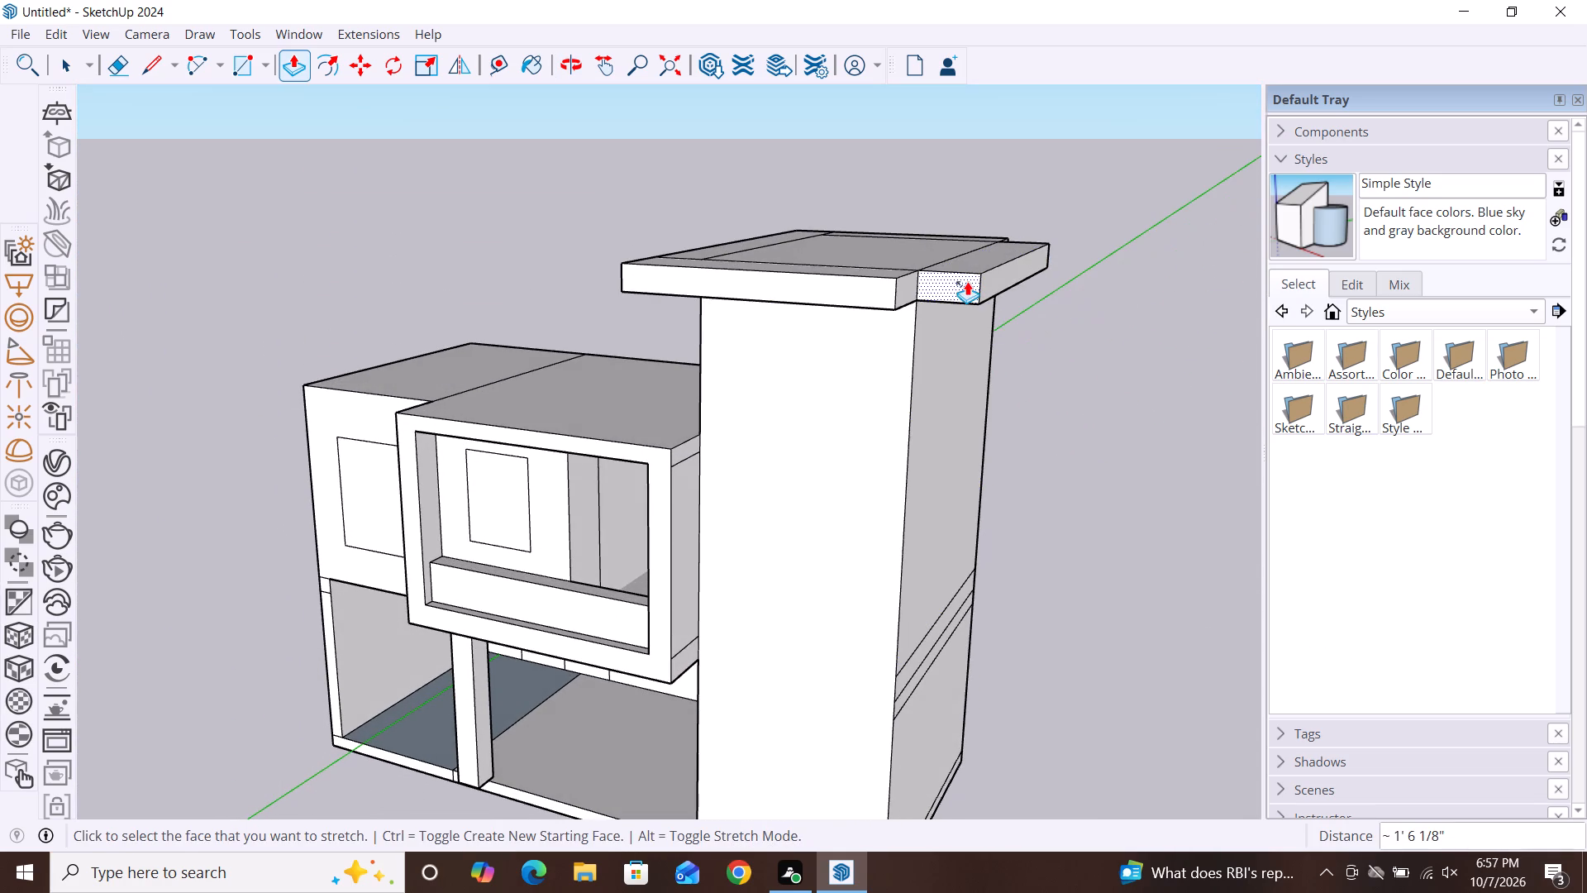
pyautogui.click(967, 281)
pyautogui.press('space')
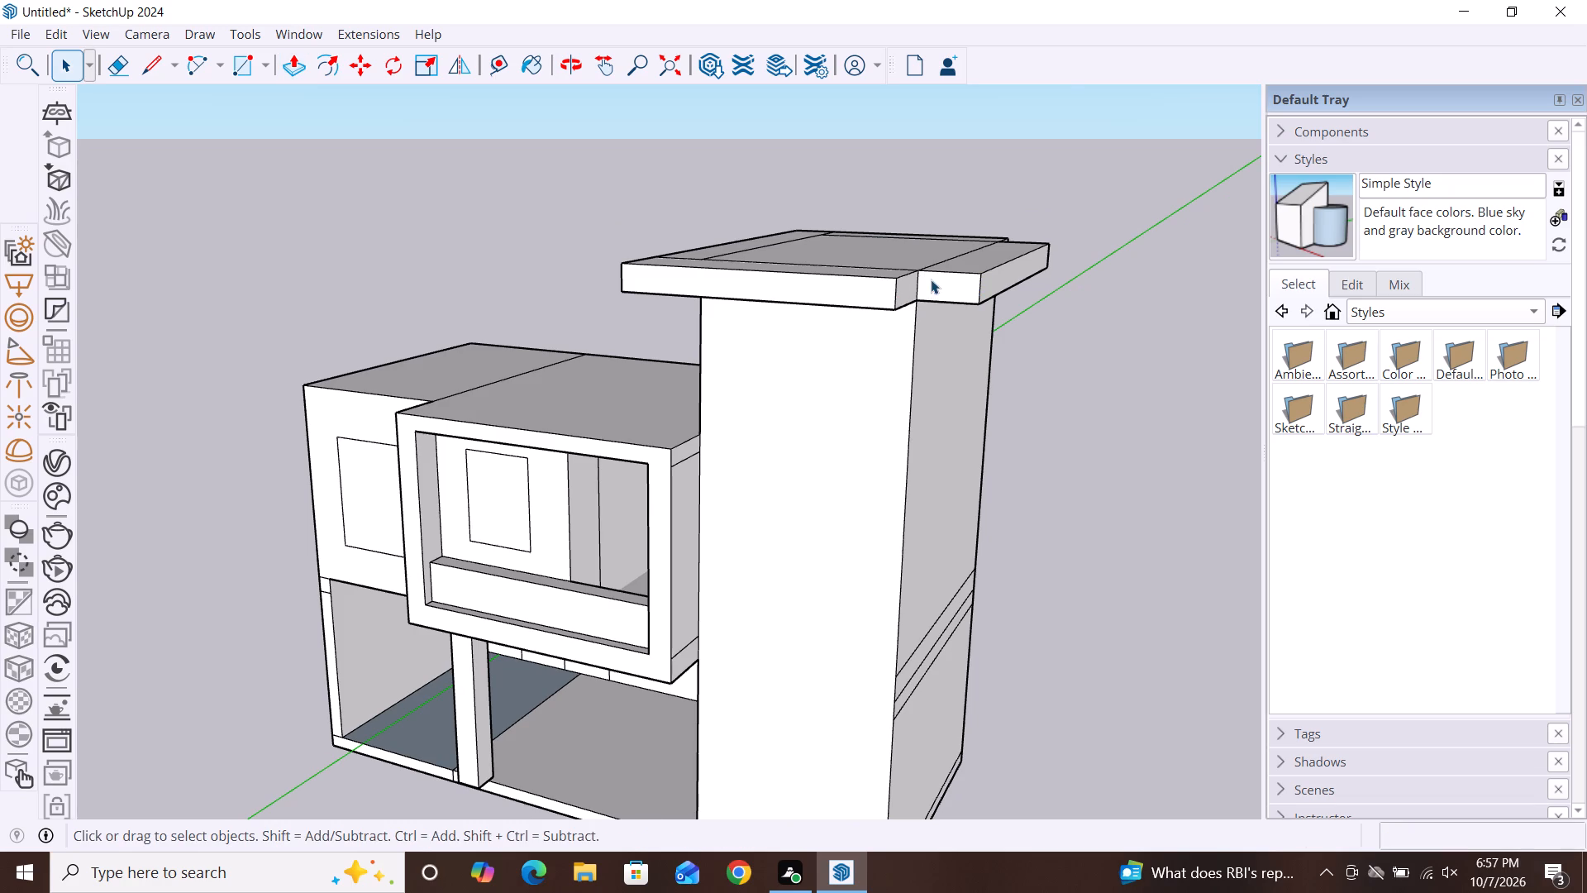
pyautogui.press('space')
pyautogui.press('p')
pyautogui.click(959, 286)
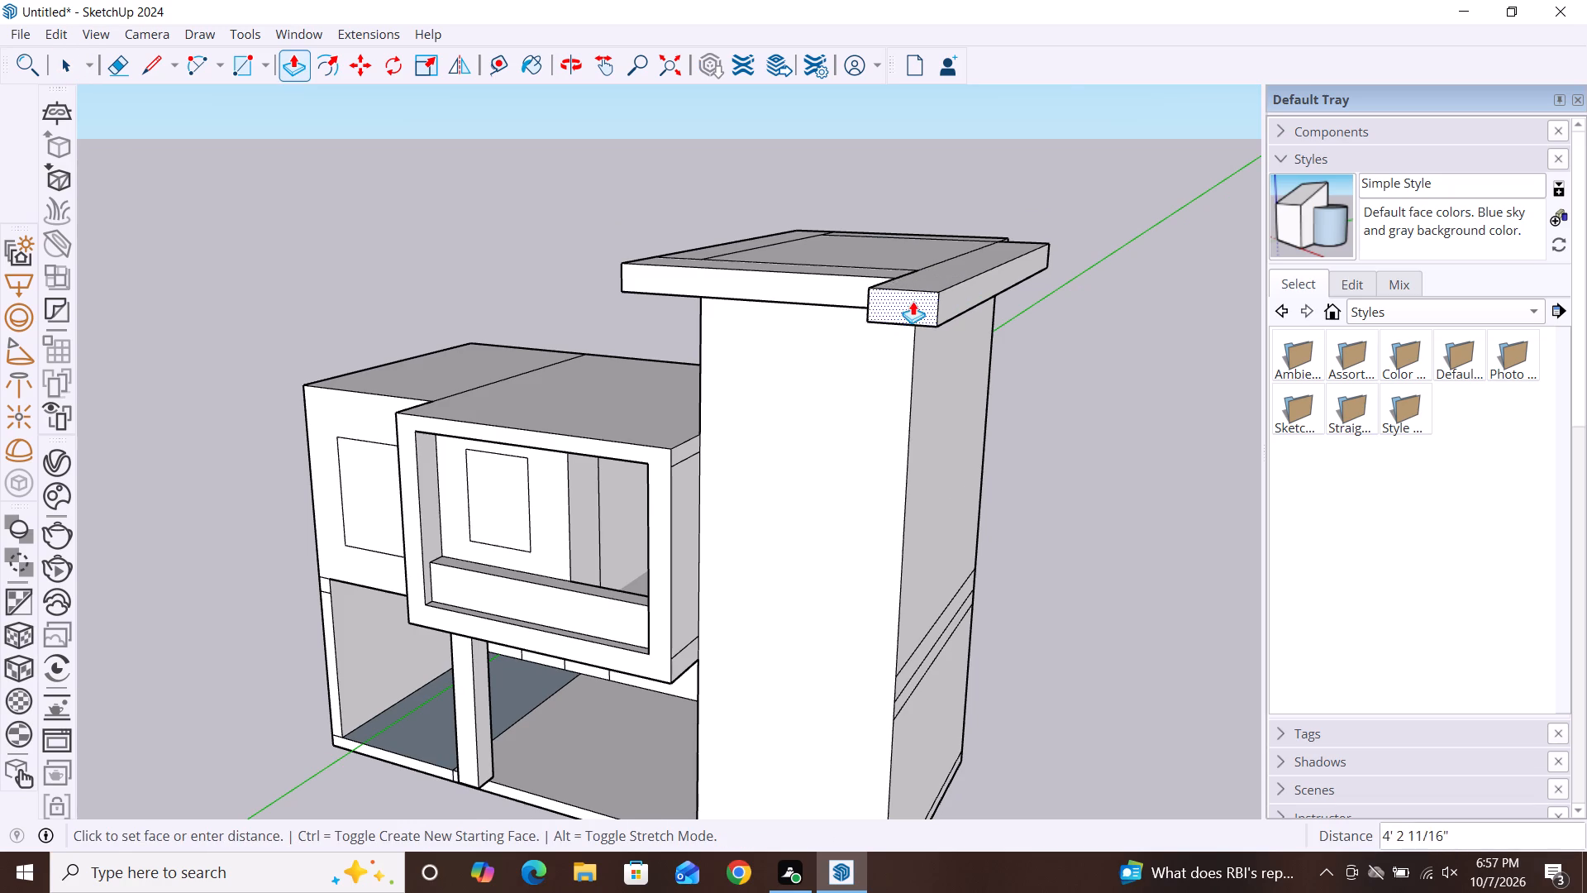
pyautogui.click(827, 284)
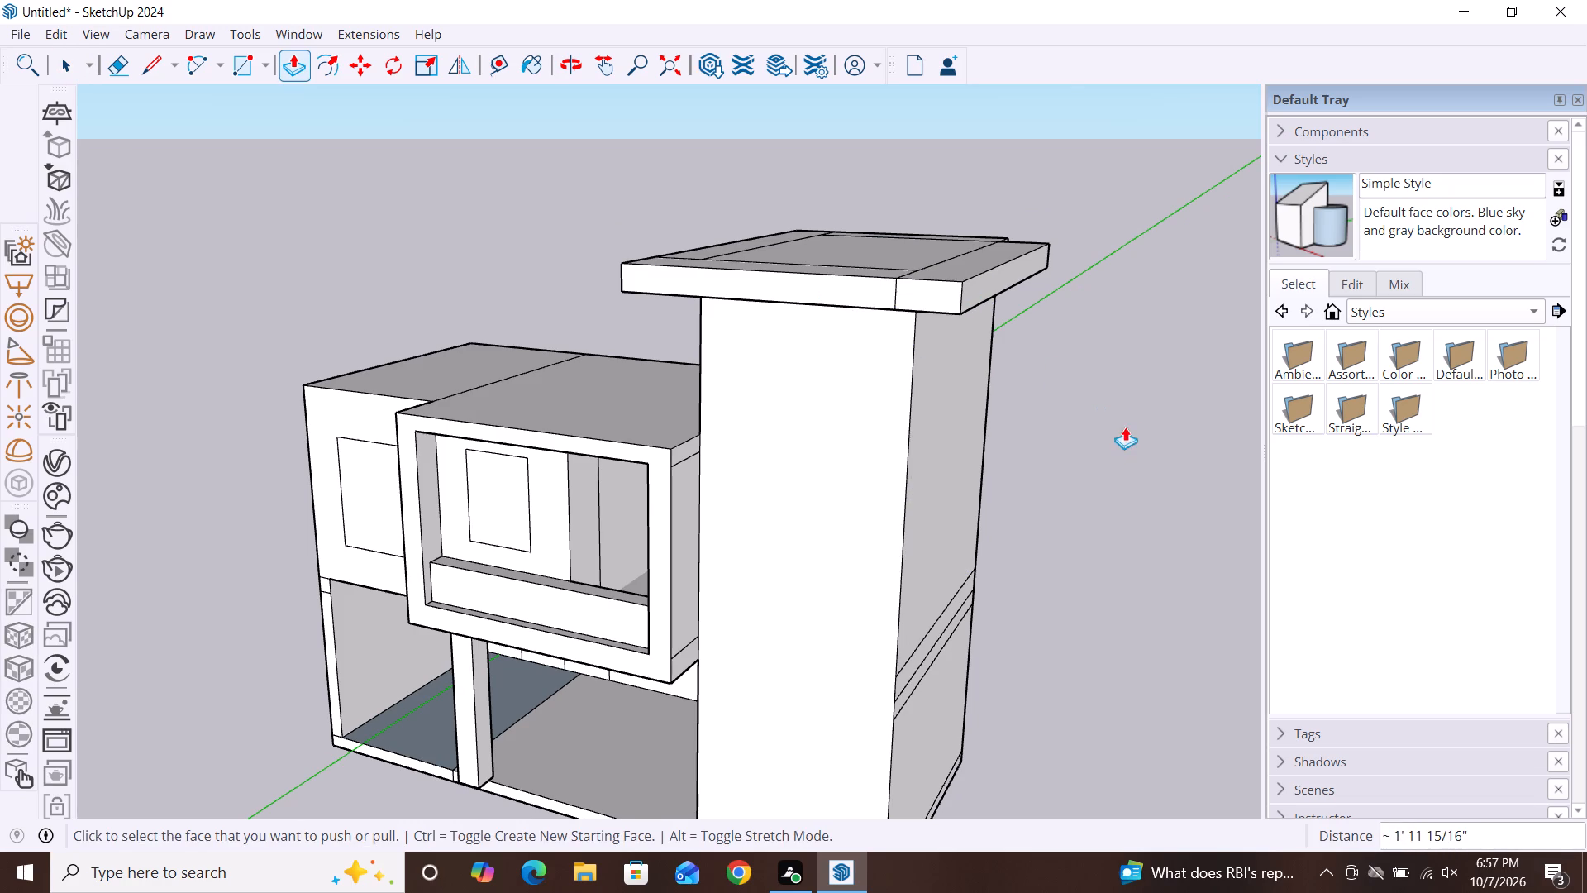
# Push/Pull the rear overhang's end about 1' 7 3/4", flush with the outer side overhang's face, filling the last roof corner notch.
pyautogui.keyDown('alt'); pyautogui.moveTo(1125, 427); pyautogui.dragTo(608, 472, button='middle'); pyautogui.keyUp('alt')
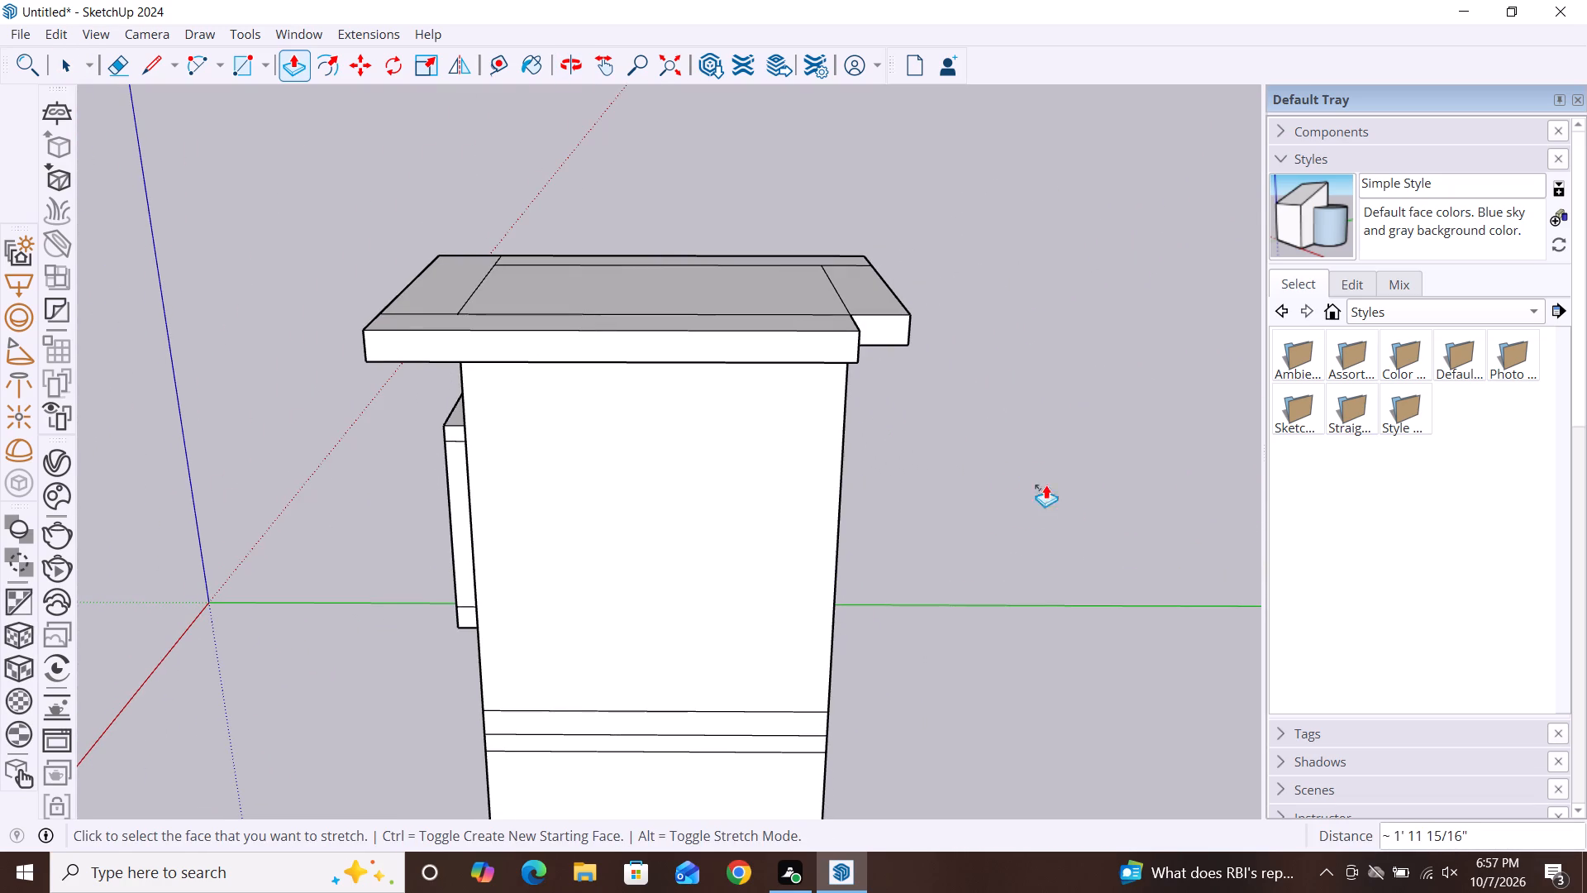
pyautogui.keyDown('alt'); pyautogui.moveTo(1074, 502); pyautogui.dragTo(760, 481, button='middle'); pyautogui.keyUp('alt')
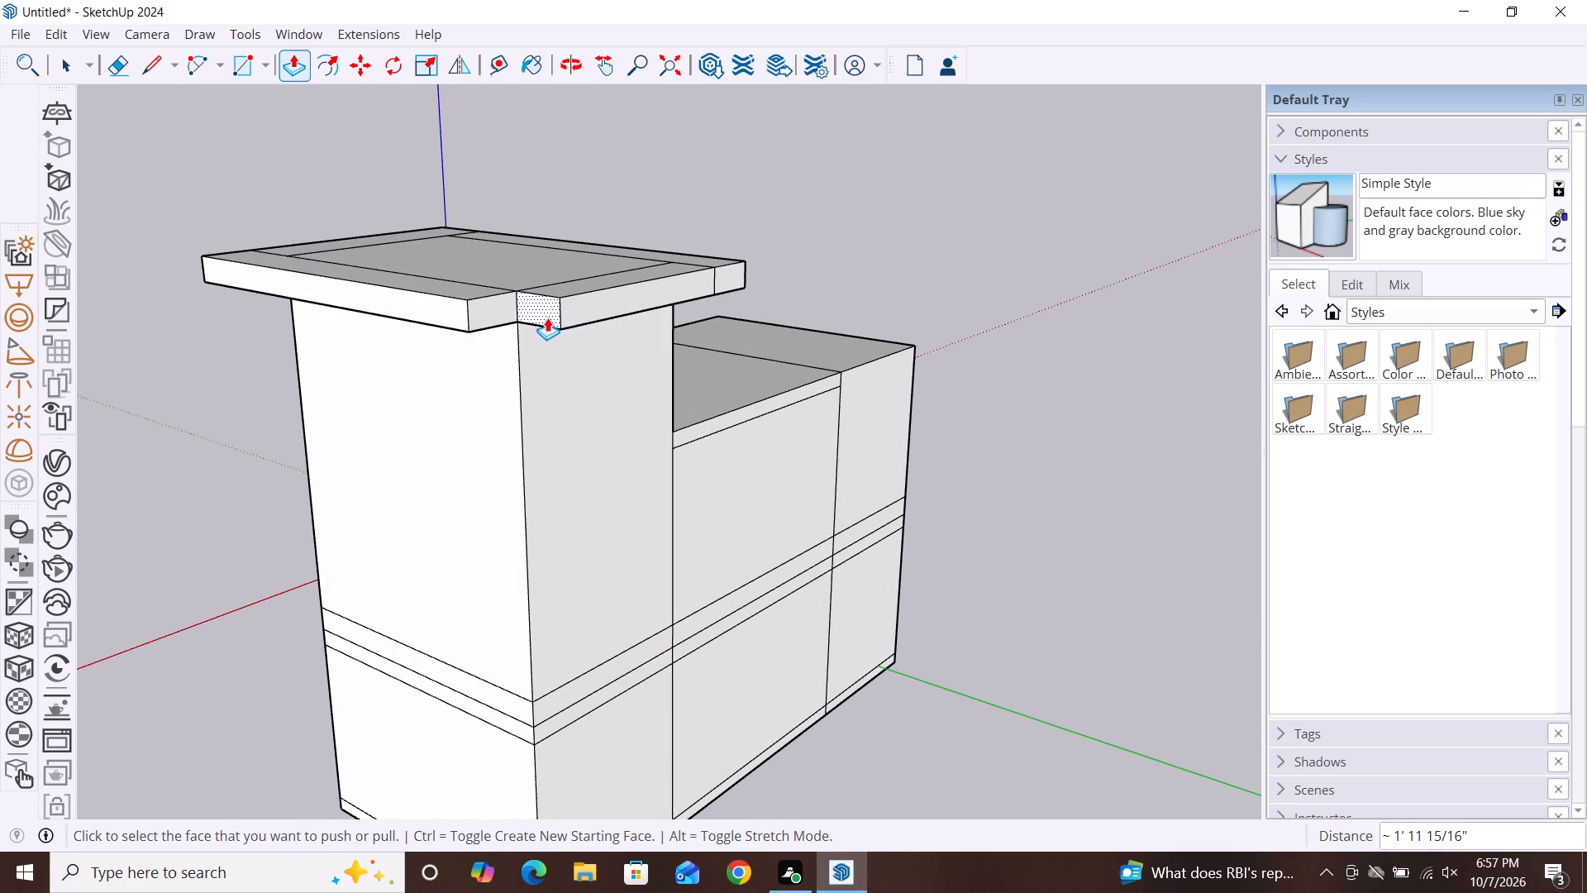
pyautogui.click(547, 318)
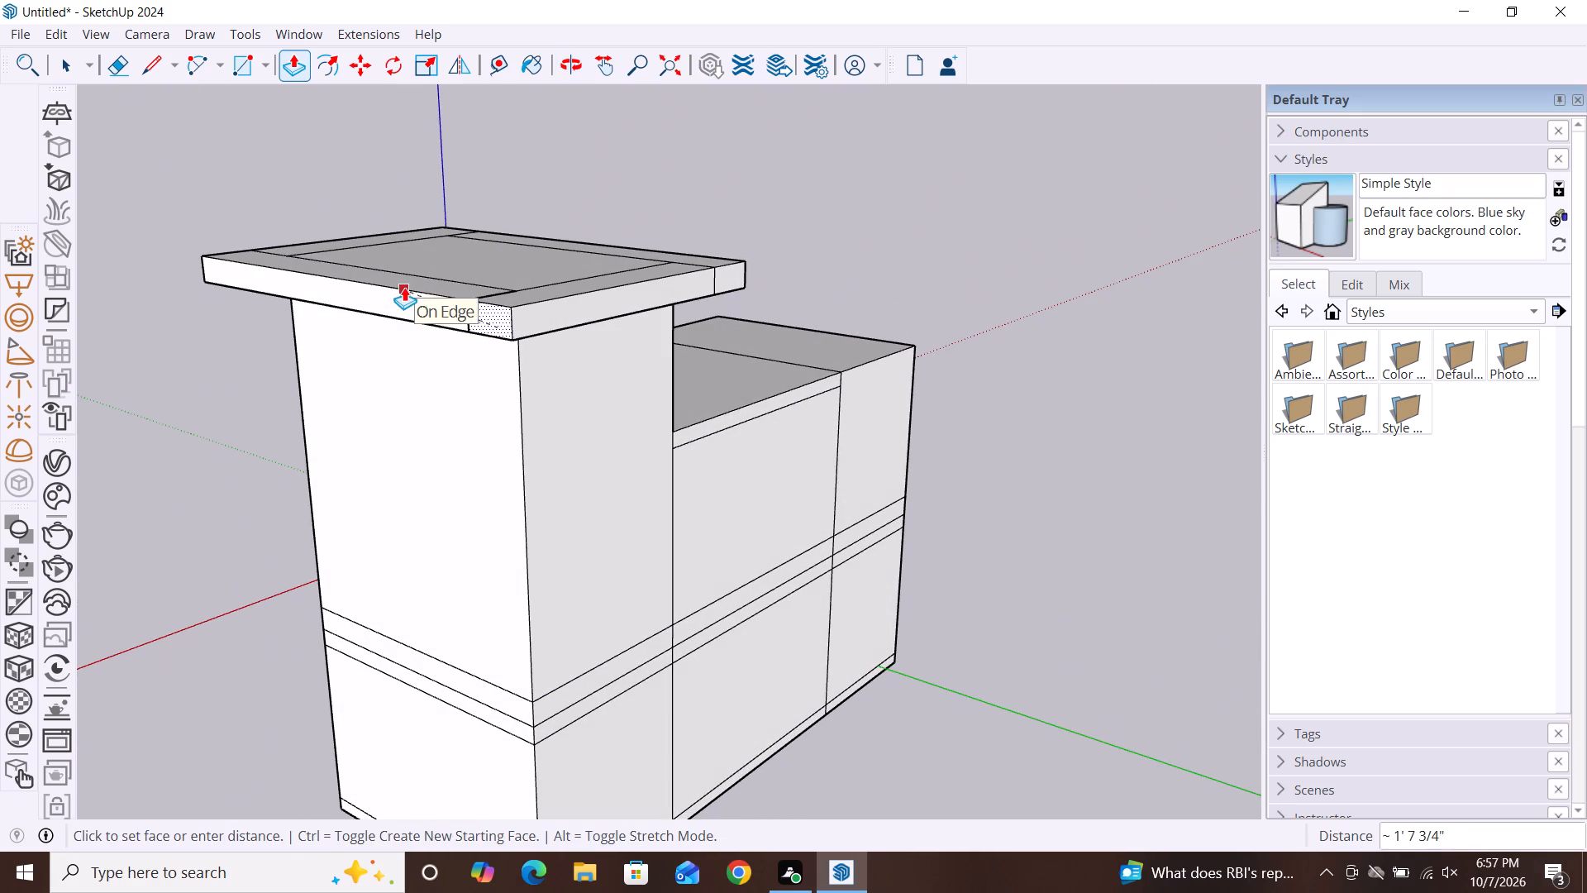
pyautogui.click(404, 287)
# Examine the tower roof slab and the whole house from the sides and the front.
pyautogui.scroll(-6, 1058, 240)
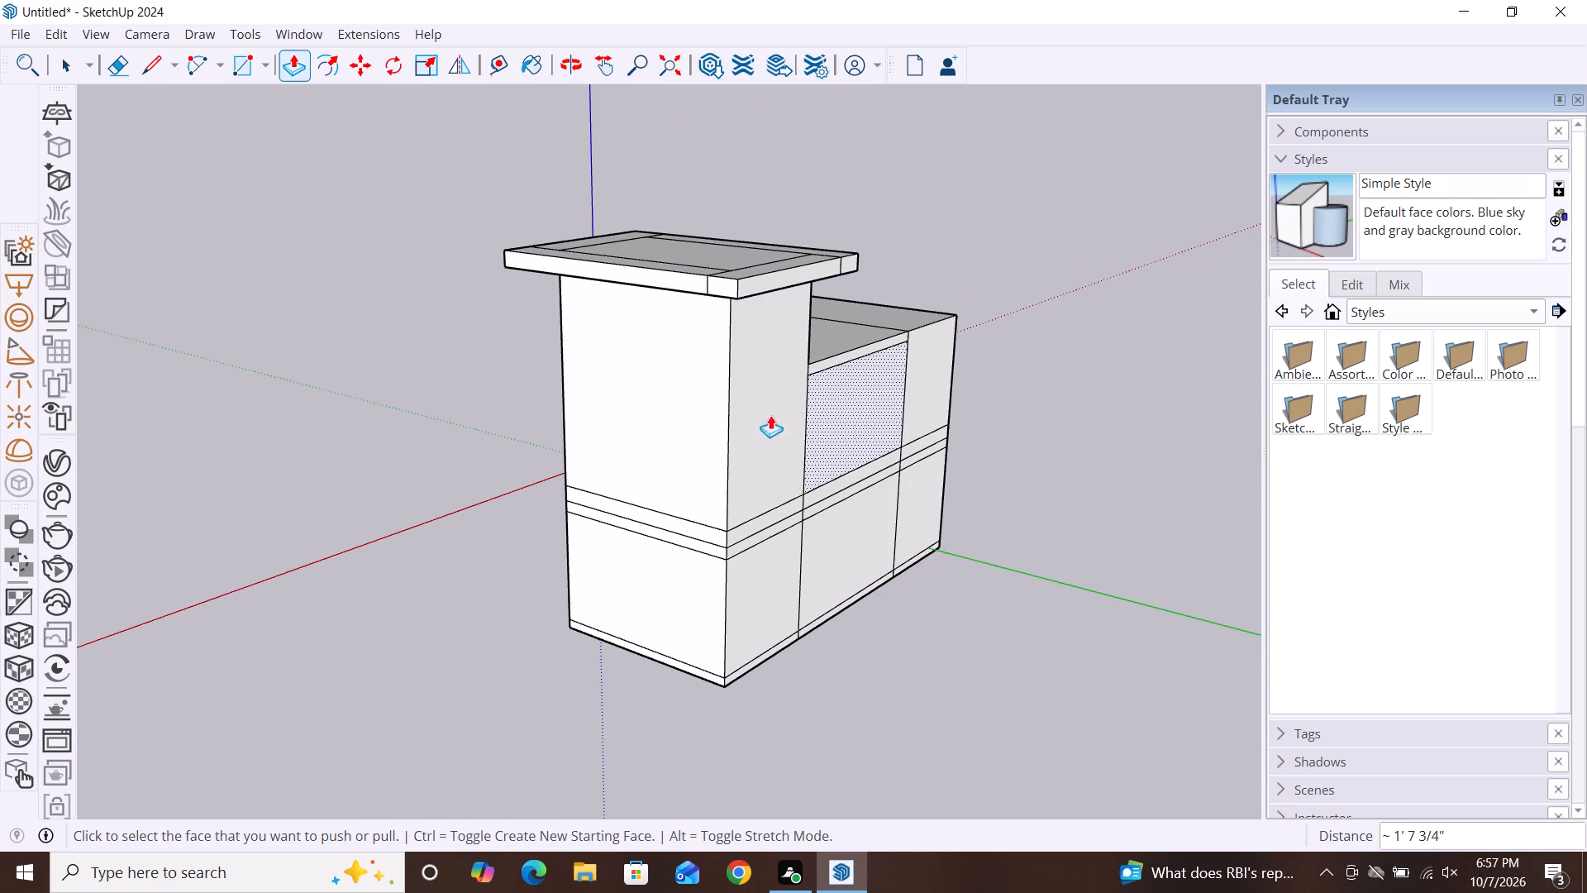
pyautogui.press('space')
pyautogui.keyDown('alt'); pyautogui.moveTo(622, 418); pyautogui.dragTo(945, 465, button='middle'); pyautogui.keyUp('alt')
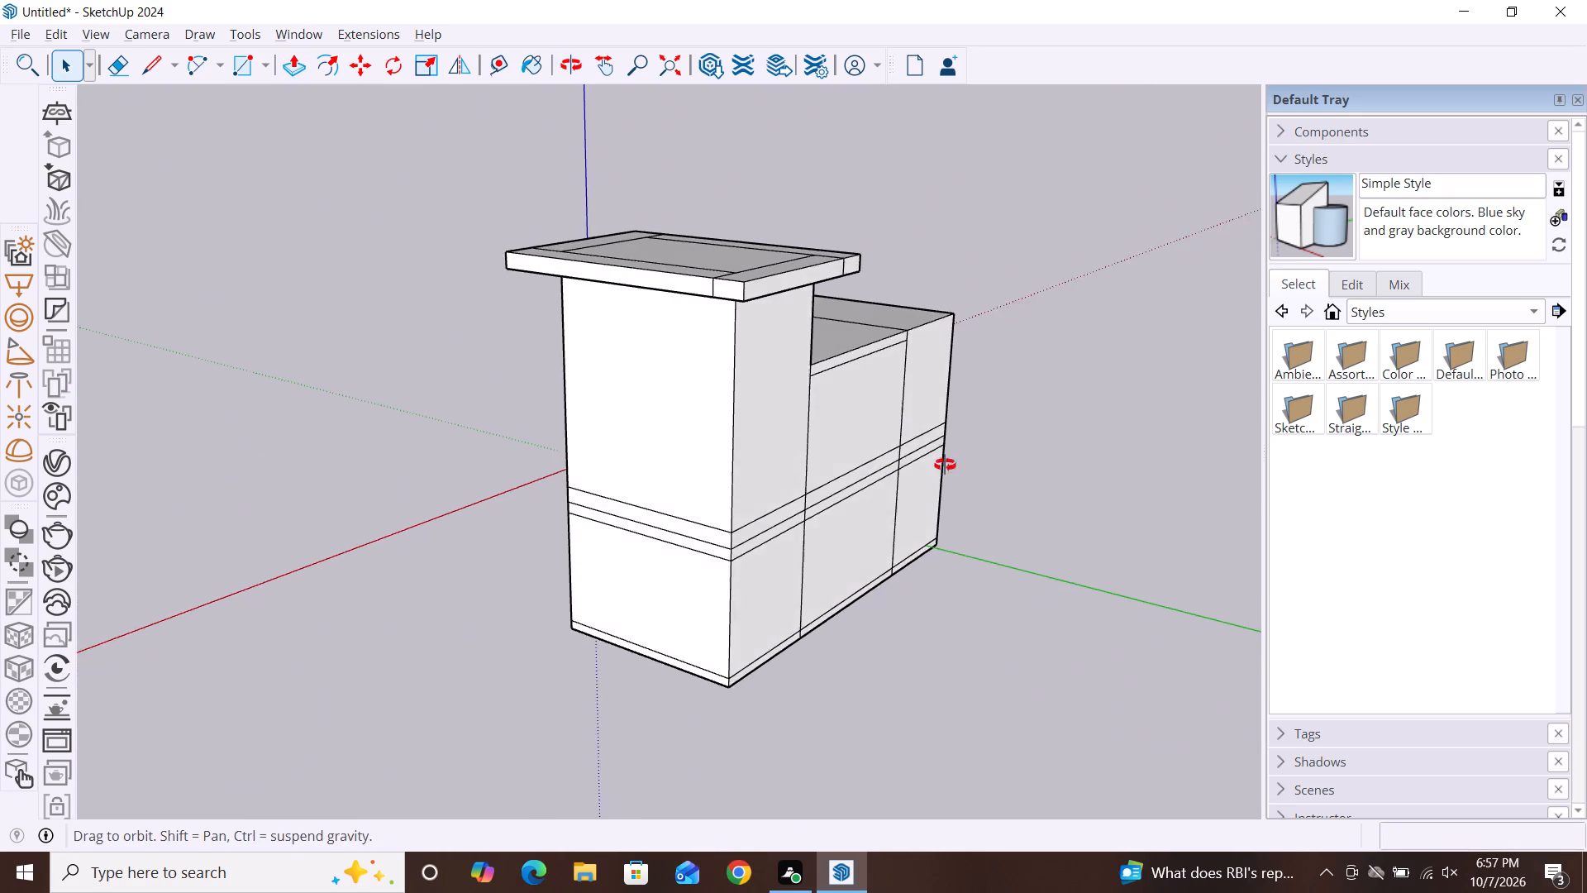
pyautogui.keyDown('alt'); pyautogui.moveTo(945, 465); pyautogui.dragTo(1241, 443, button='middle'); pyautogui.keyUp('alt')
pyautogui.keyDown('alt'); pyautogui.moveTo(672, 343); pyautogui.dragTo(677, 347, button='middle'); pyautogui.keyUp('alt')
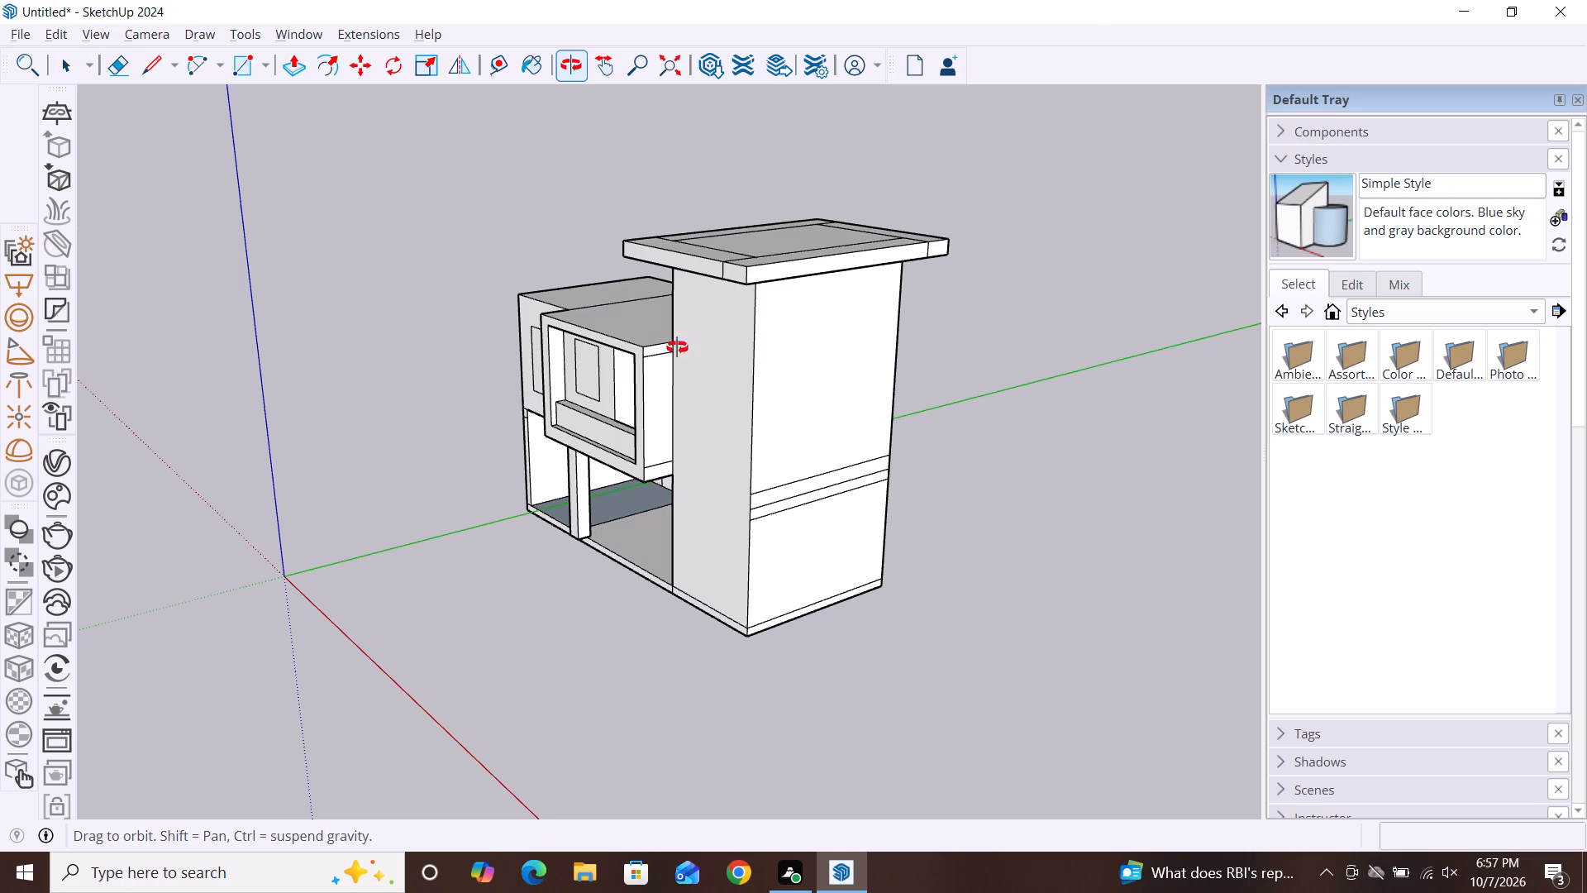
pyautogui.keyDown('alt'); pyautogui.moveTo(677, 347); pyautogui.dragTo(1124, 269, button='middle'); pyautogui.keyUp('alt')
pyautogui.keyDown('alt'); pyautogui.middleClick(1124, 269); pyautogui.keyUp('alt')
pyautogui.keyDown('alt'); pyautogui.moveTo(1124, 269); pyautogui.dragTo(1019, 275, button='middle'); pyautogui.keyUp('alt')
pyautogui.scroll(-16, 1213, 265)
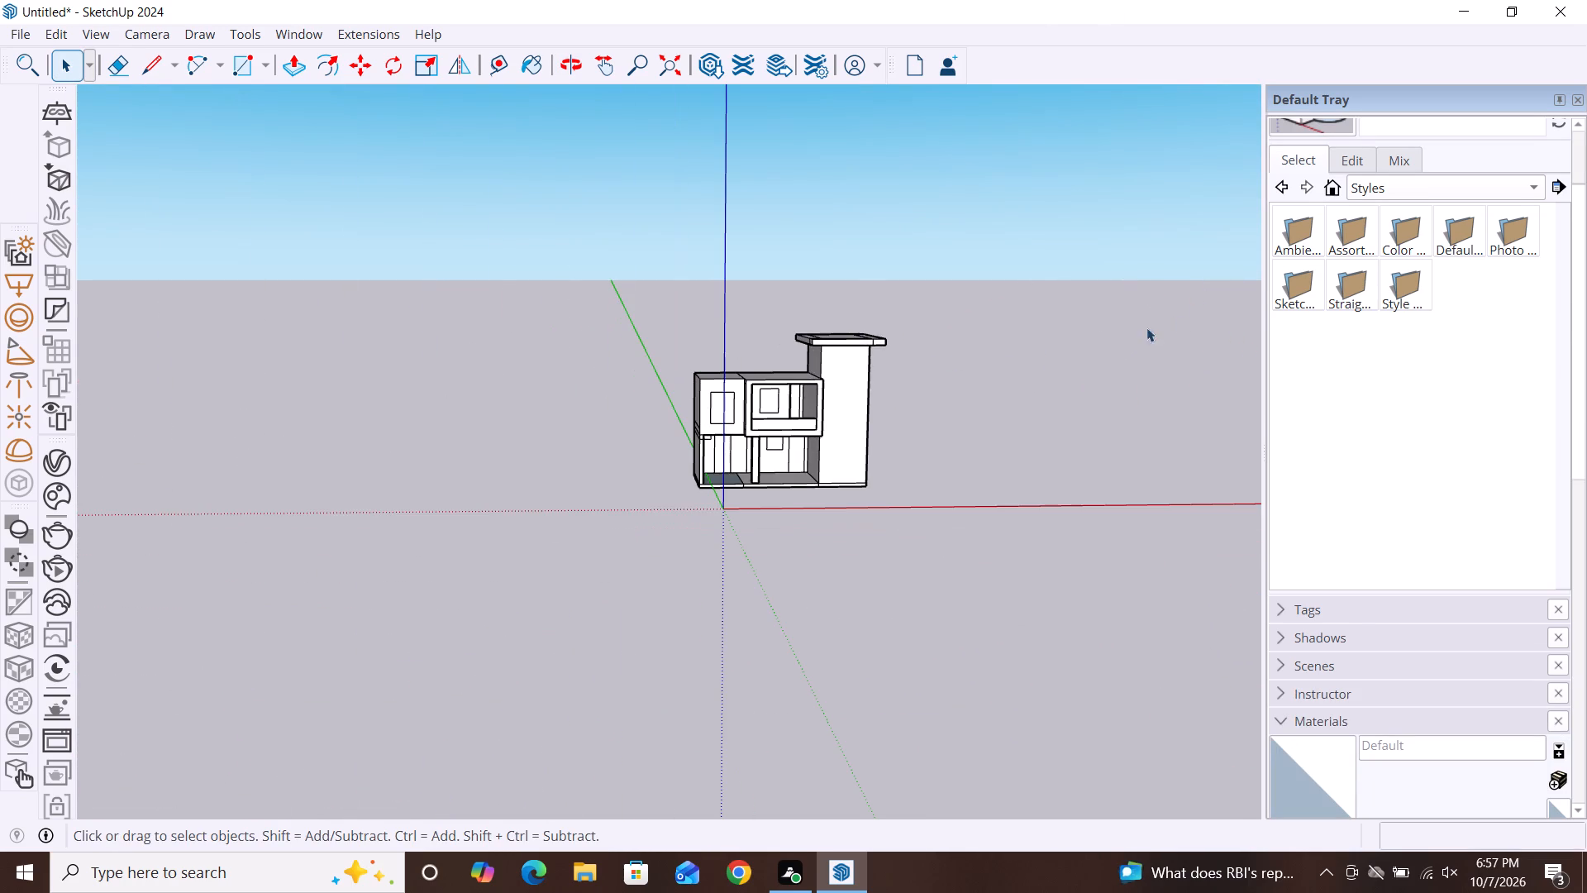
pyautogui.scroll(4, 828, 420)
pyautogui.scroll(4, 746, 346)
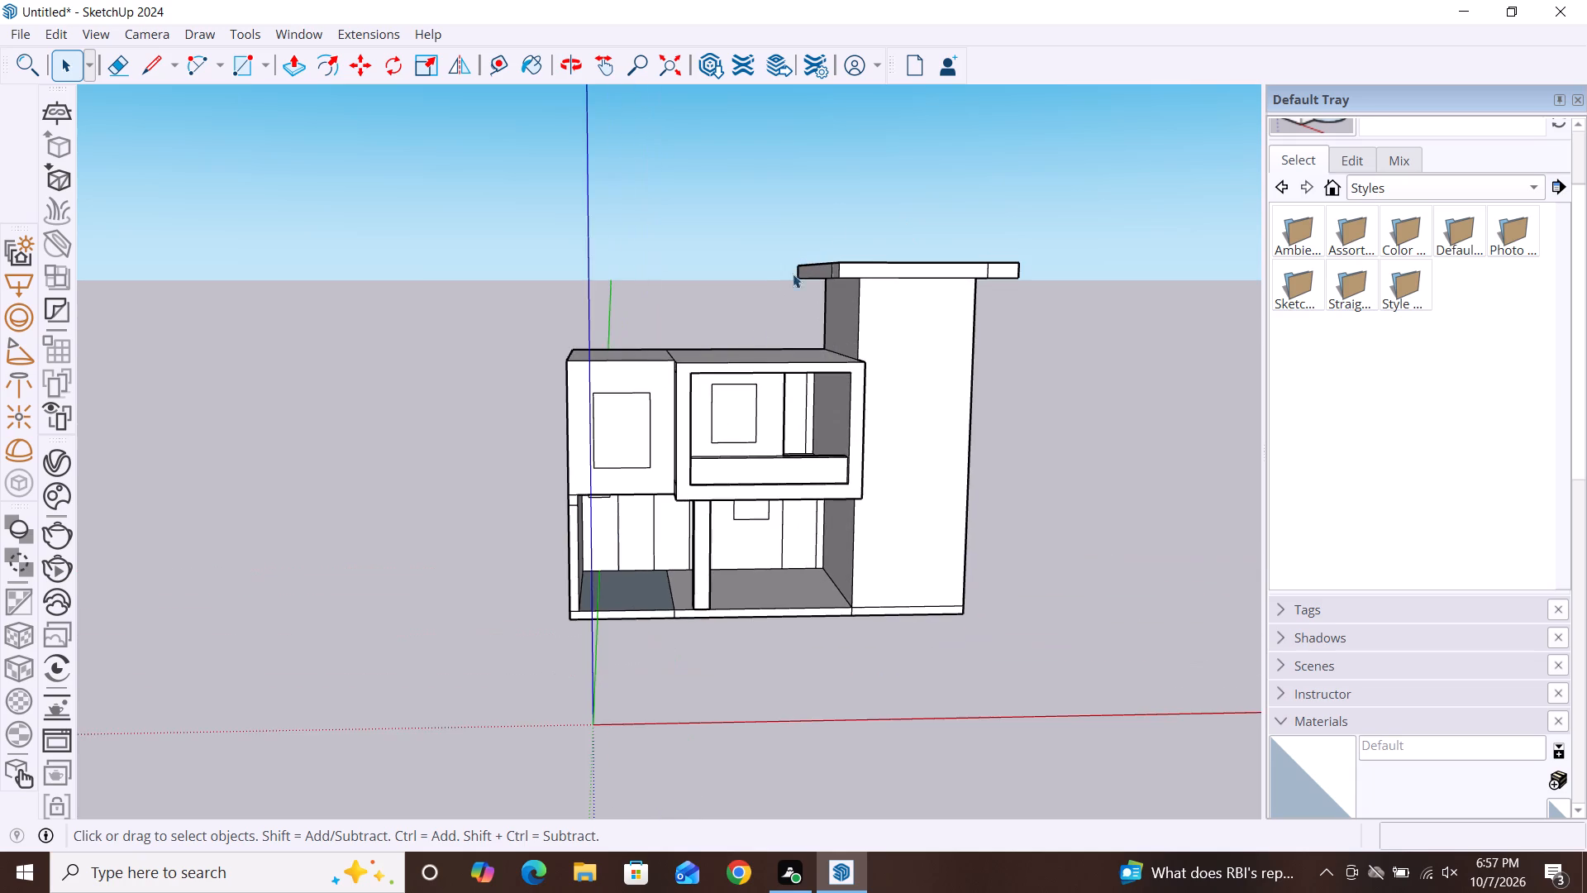
pyautogui.scroll(-2, 837, 204)
pyautogui.scroll(4, 711, 380)
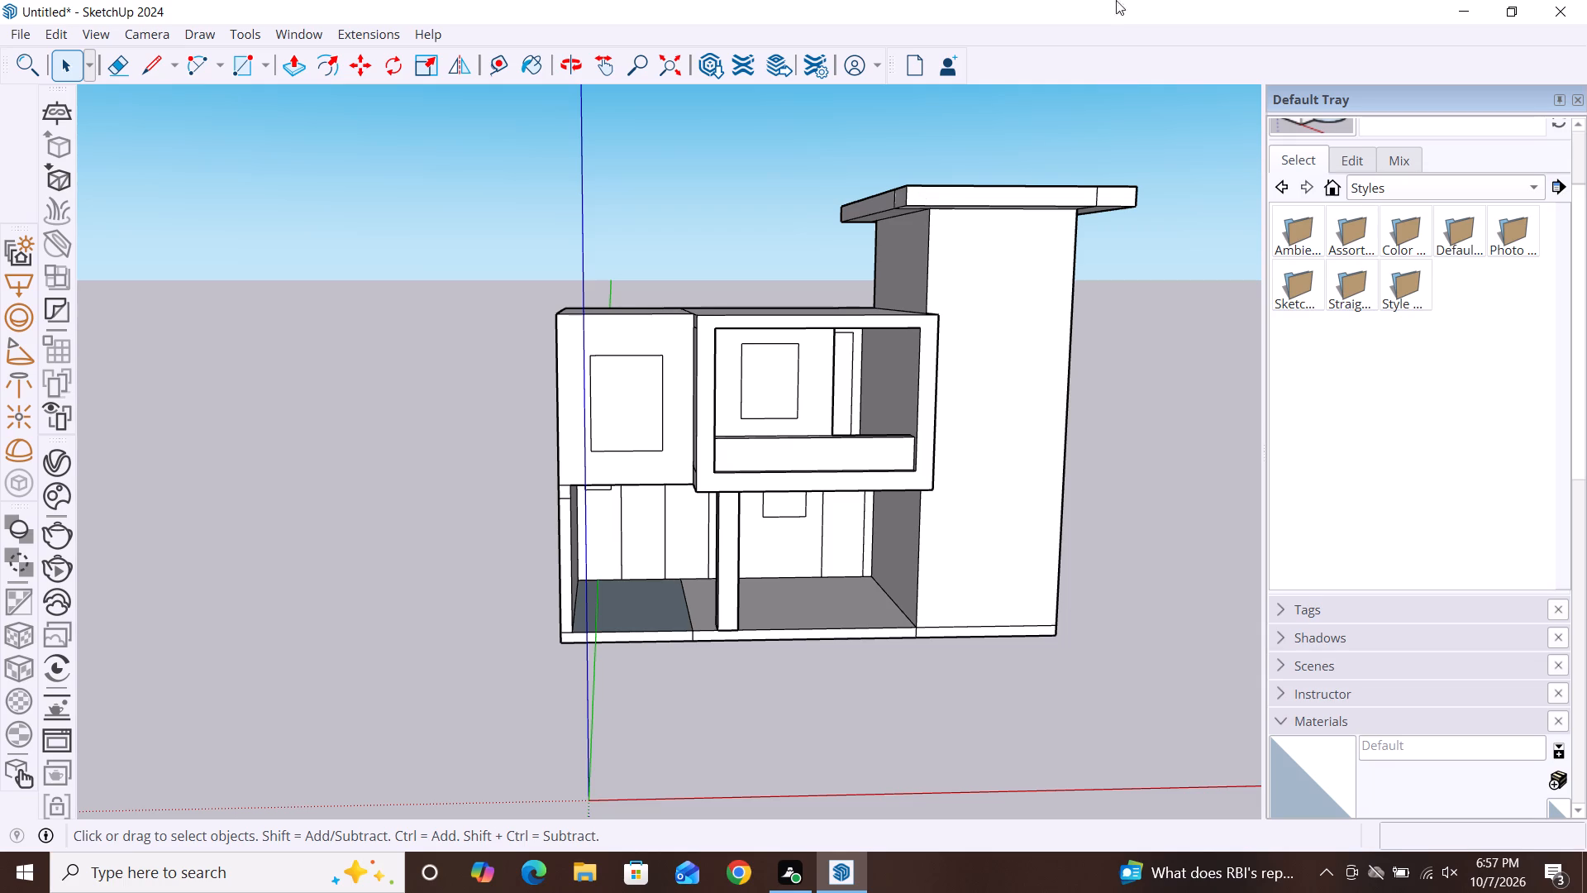
pyautogui.keyDown('alt'); pyautogui.moveTo(1121, 457); pyautogui.dragTo(1034, 475, button='middle'); pyautogui.keyUp('alt')
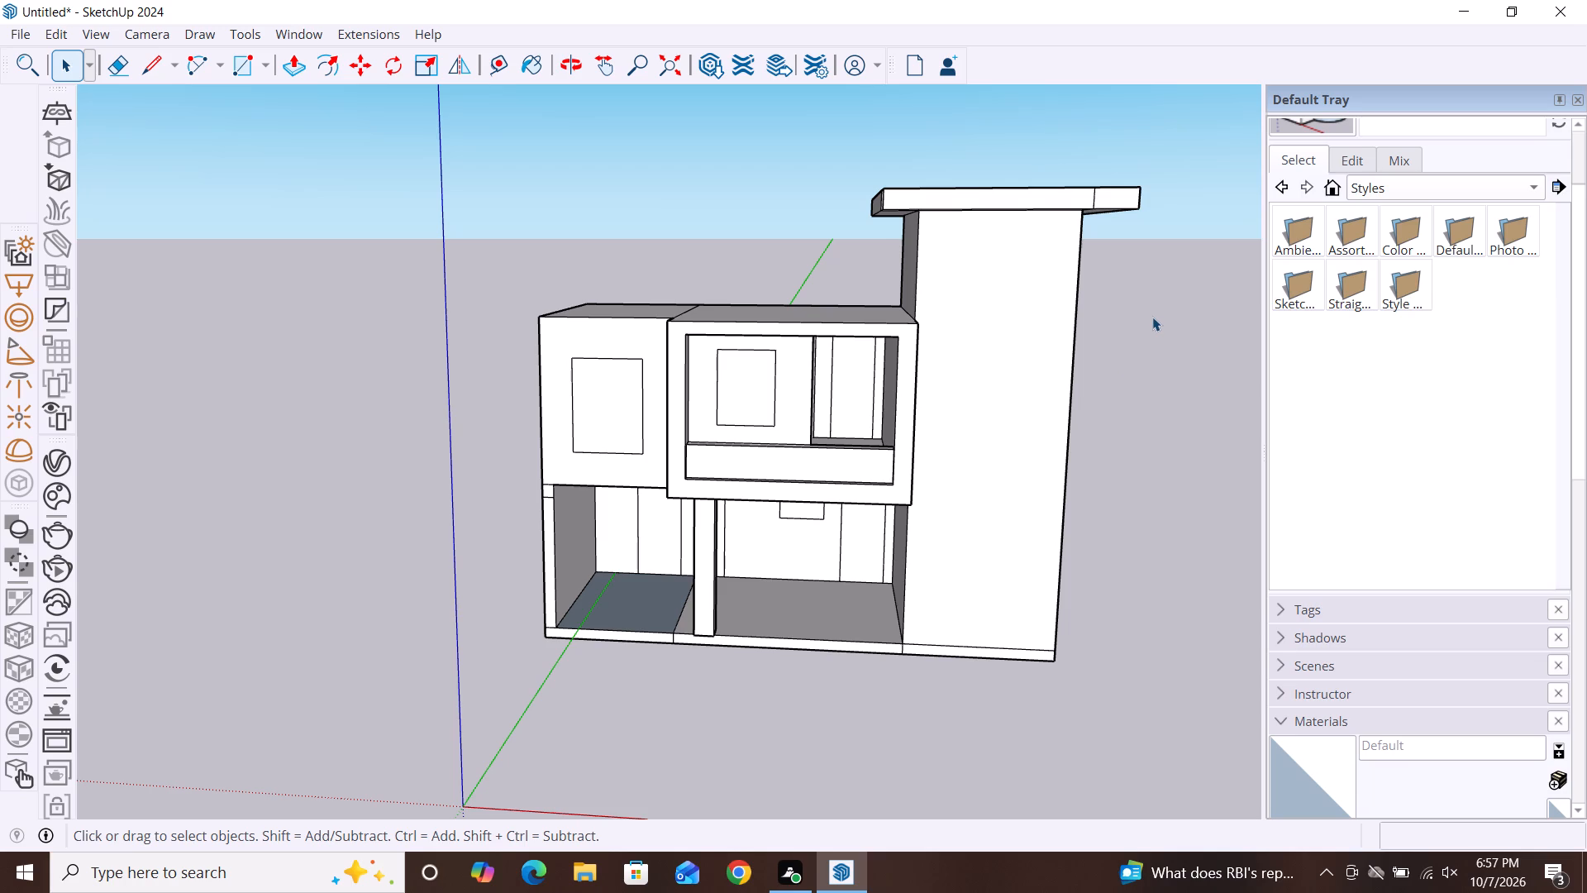
# Examine the house and the tower roof slab from the front and from above.
pyautogui.scroll(-2, 1148, 313)
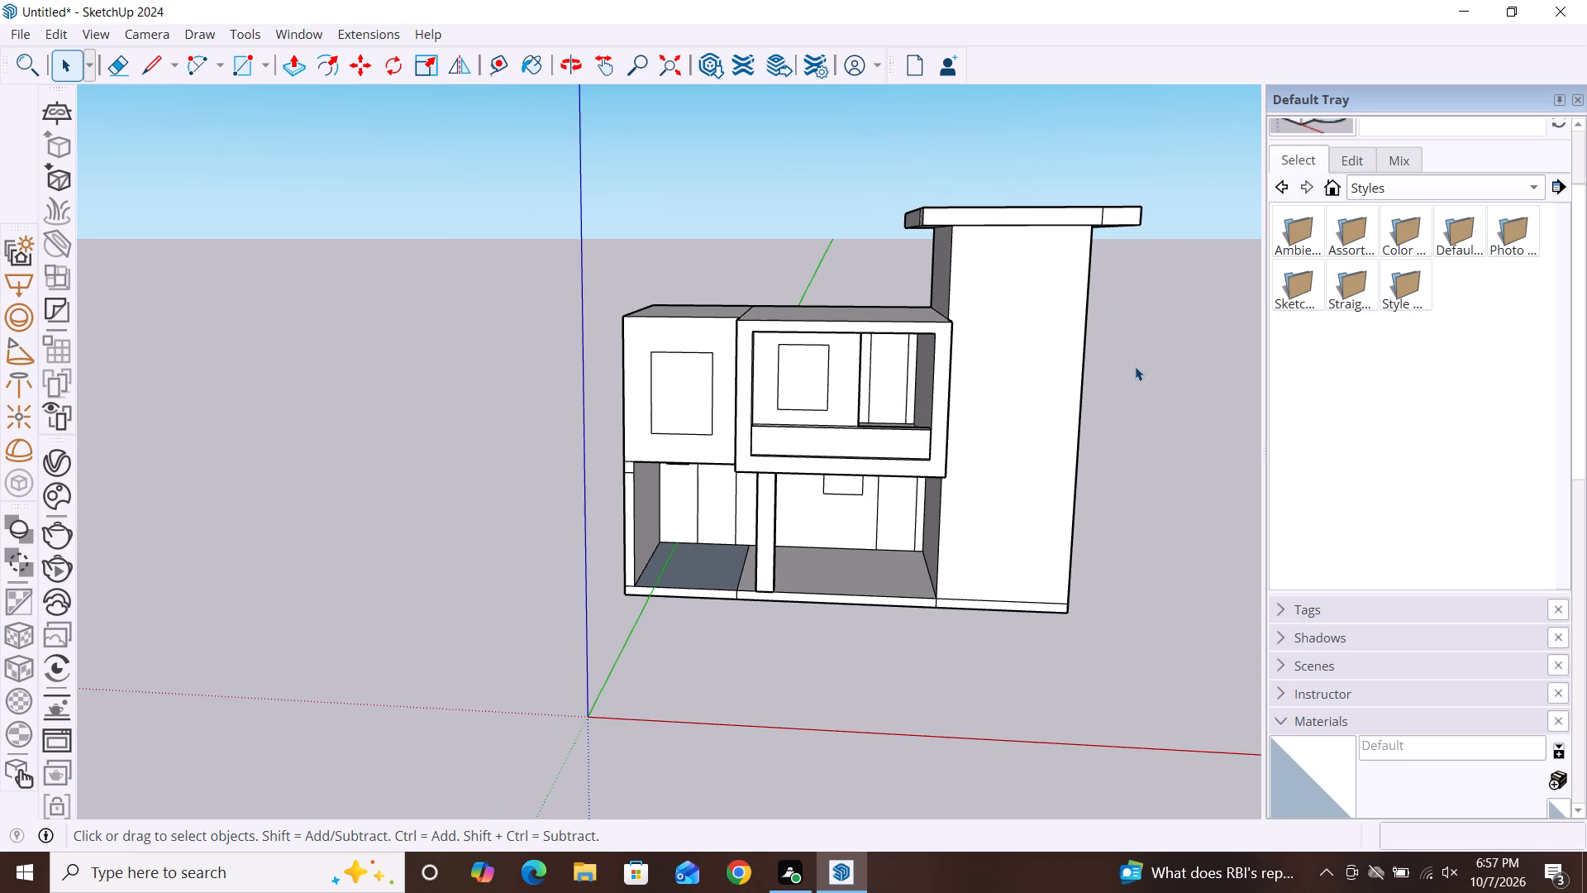
pyautogui.keyDown('alt'); pyautogui.moveTo(1123, 441); pyautogui.dragTo(1027, 462, button='middle'); pyautogui.keyUp('alt')
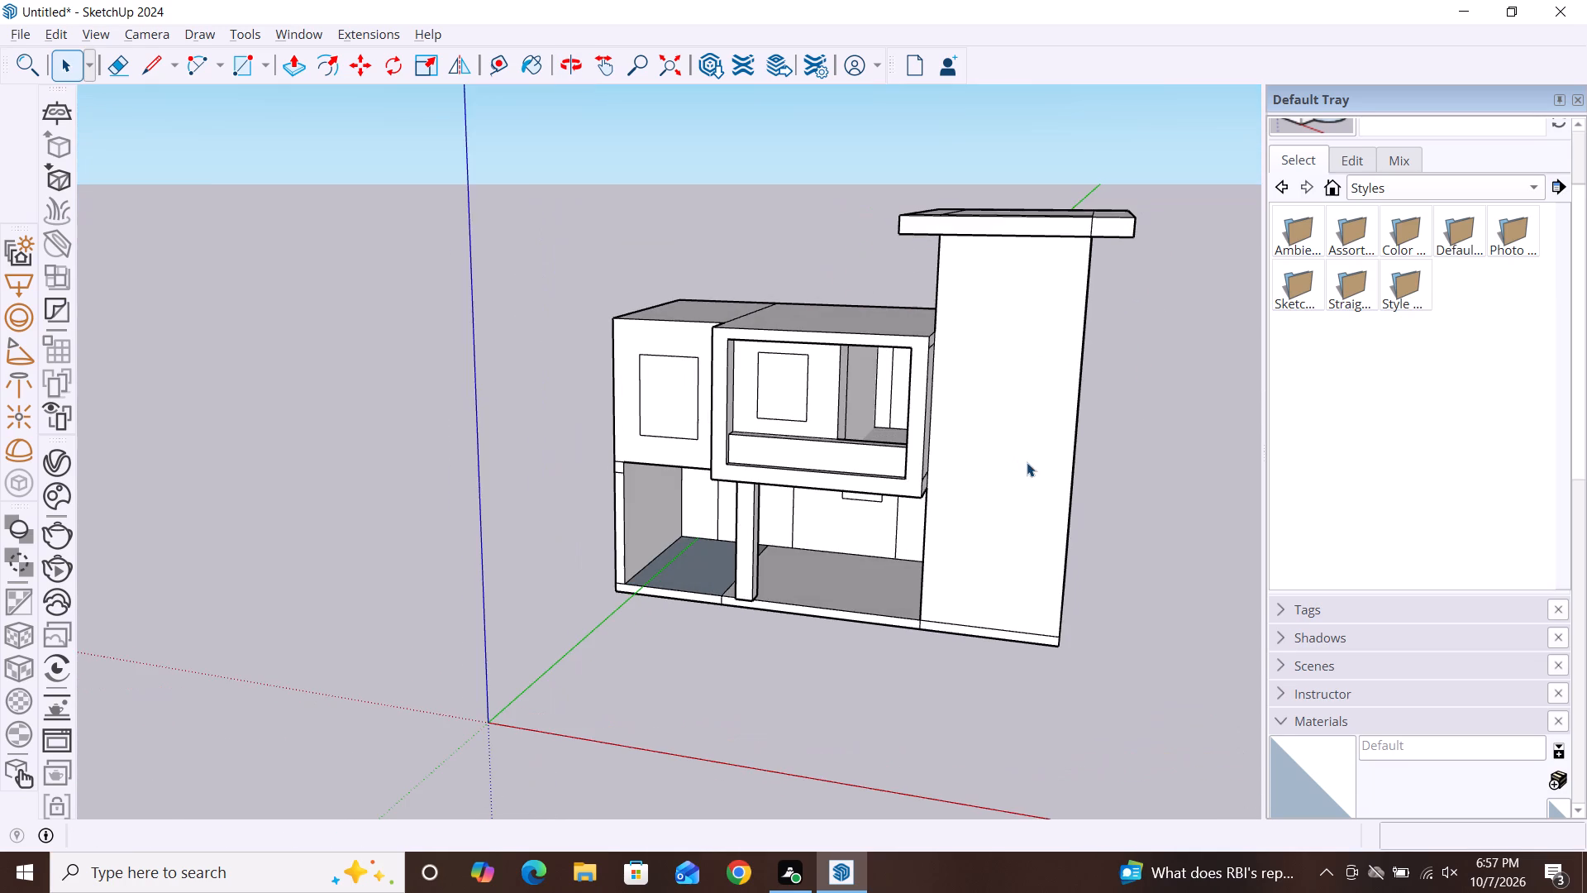
pyautogui.scroll(-5, 1050, 364)
pyautogui.keyDown('alt'); pyautogui.moveTo(1060, 552); pyautogui.dragTo(1124, 560, button='middle'); pyautogui.keyUp('alt')
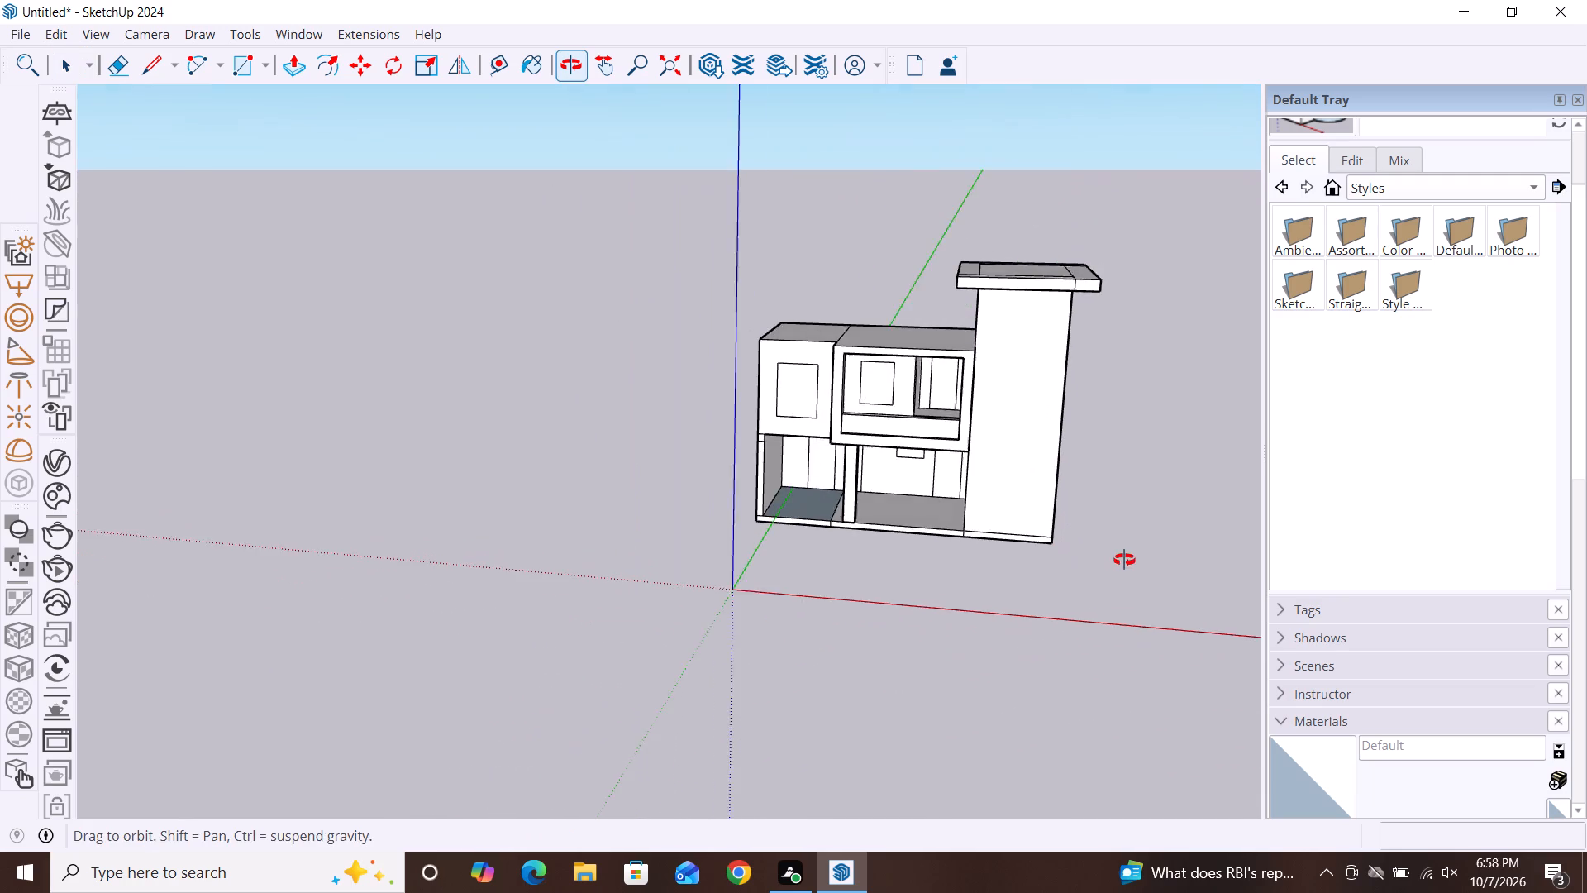
pyautogui.keyDown('alt'); pyautogui.moveTo(1124, 560); pyautogui.dragTo(1178, 551, button='middle'); pyautogui.keyUp('alt')
pyautogui.scroll(4, 1015, 349)
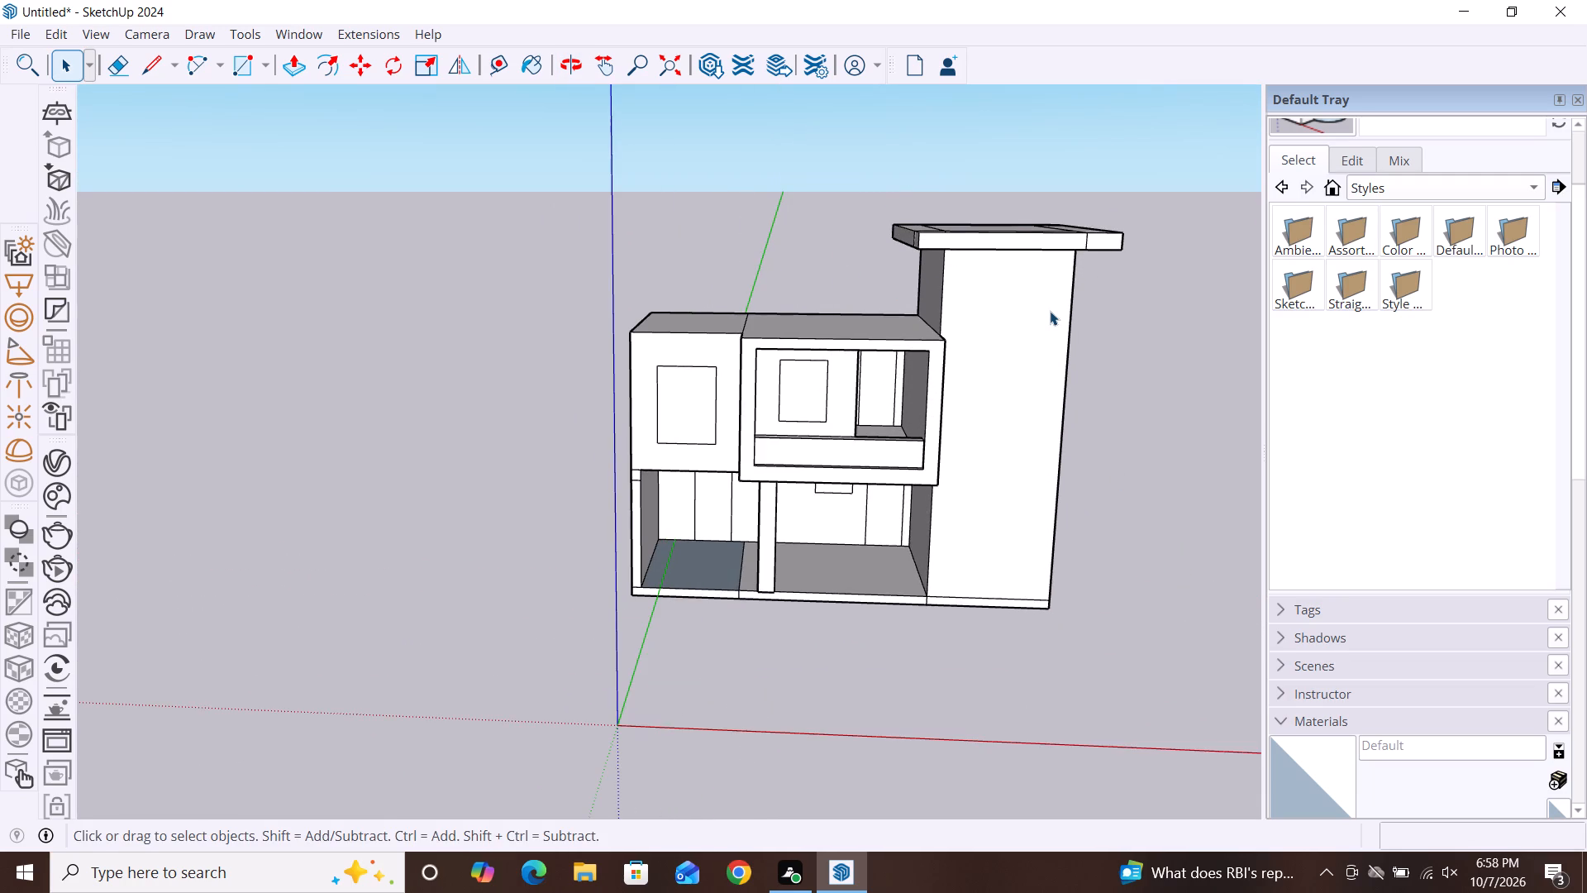
pyautogui.scroll(2, 1050, 311)
pyautogui.scroll(-2, 1050, 311)
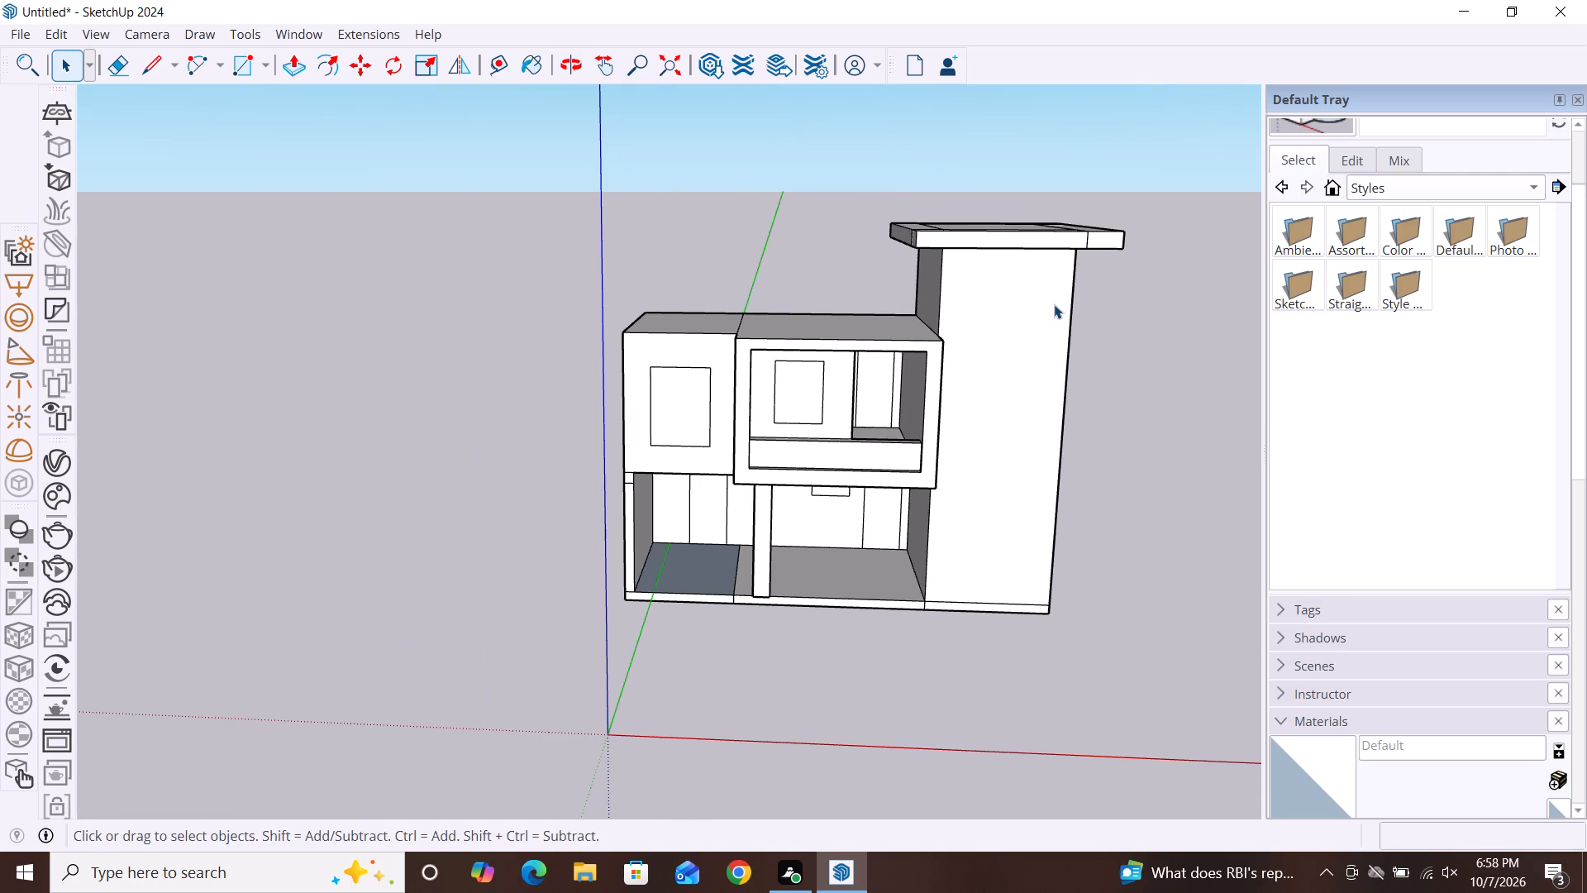
pyautogui.scroll(-3, 1054, 304)
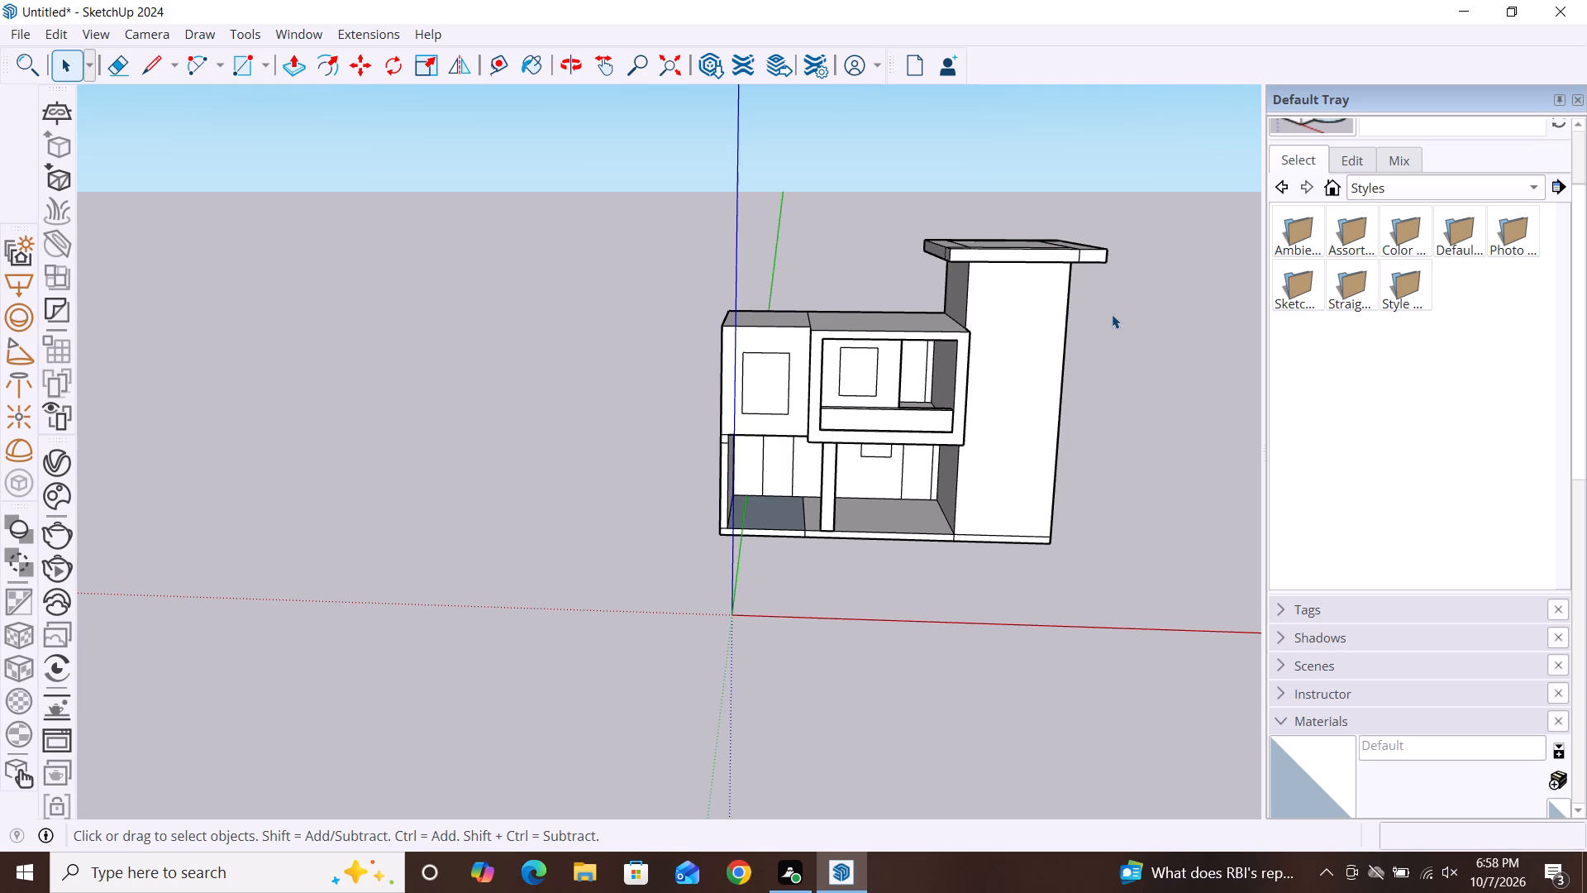
pyautogui.keyDown('alt'); pyautogui.moveTo(1112, 314); pyautogui.dragTo(1039, 463, button='middle'); pyautogui.keyUp('alt')
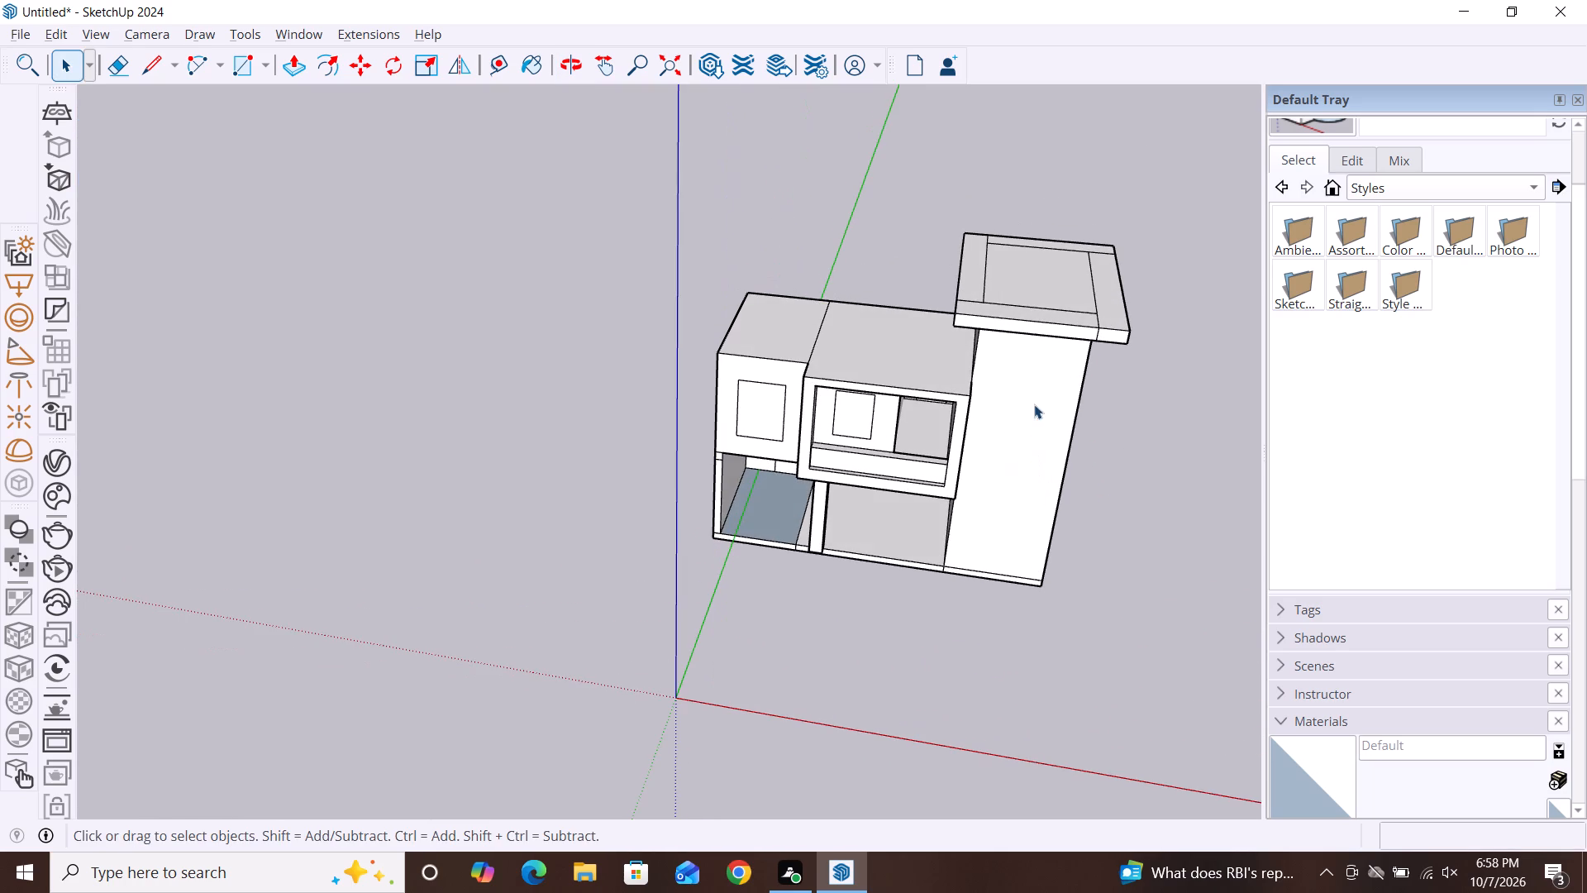
pyautogui.scroll(-3, 1074, 164)
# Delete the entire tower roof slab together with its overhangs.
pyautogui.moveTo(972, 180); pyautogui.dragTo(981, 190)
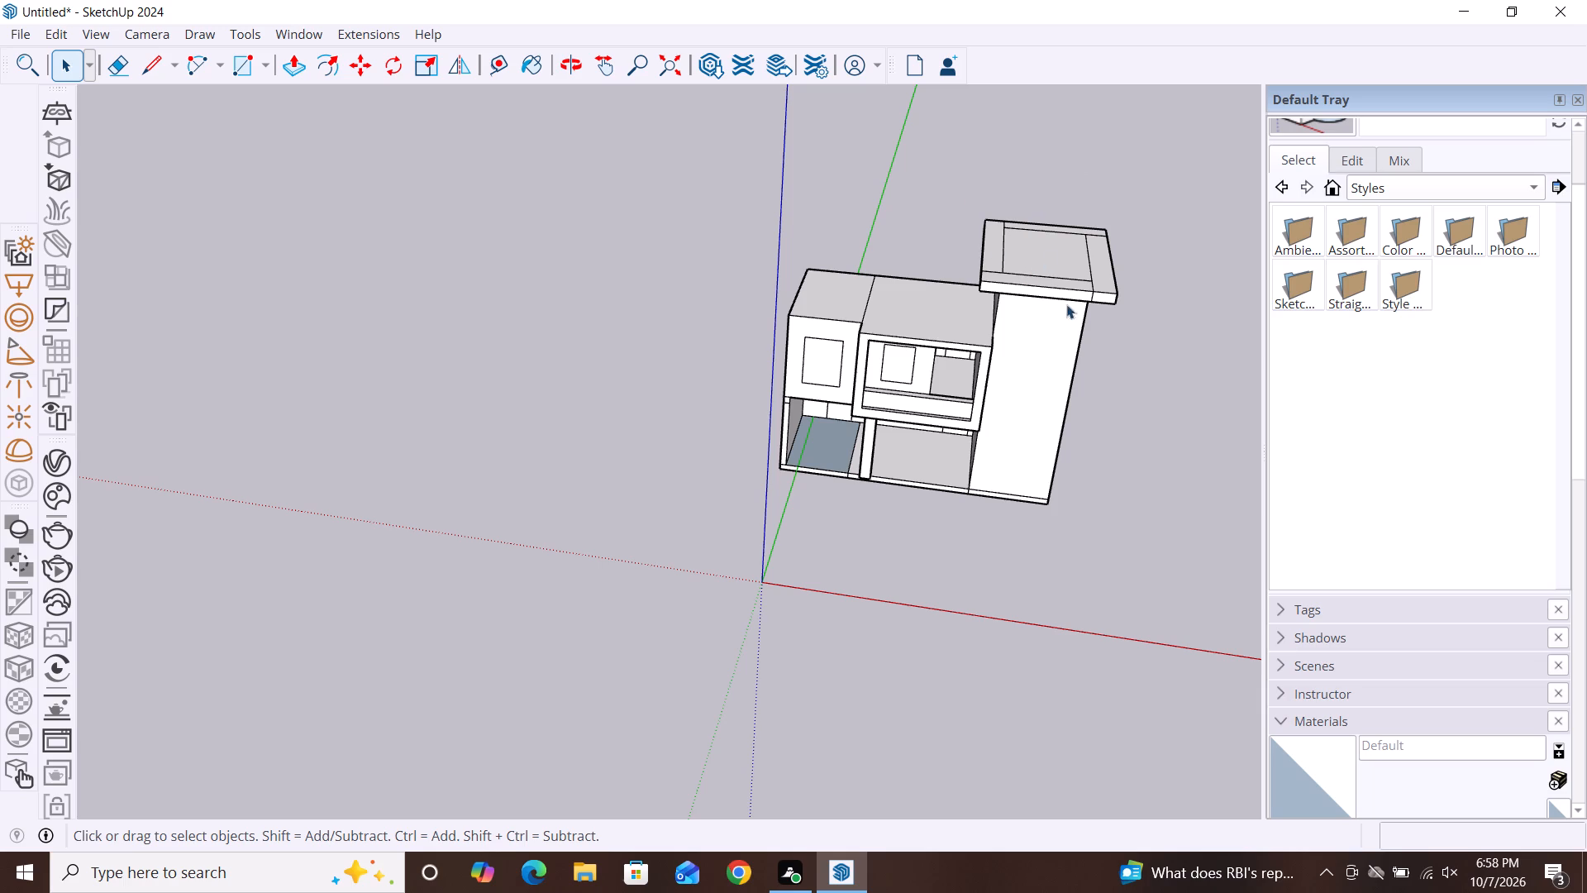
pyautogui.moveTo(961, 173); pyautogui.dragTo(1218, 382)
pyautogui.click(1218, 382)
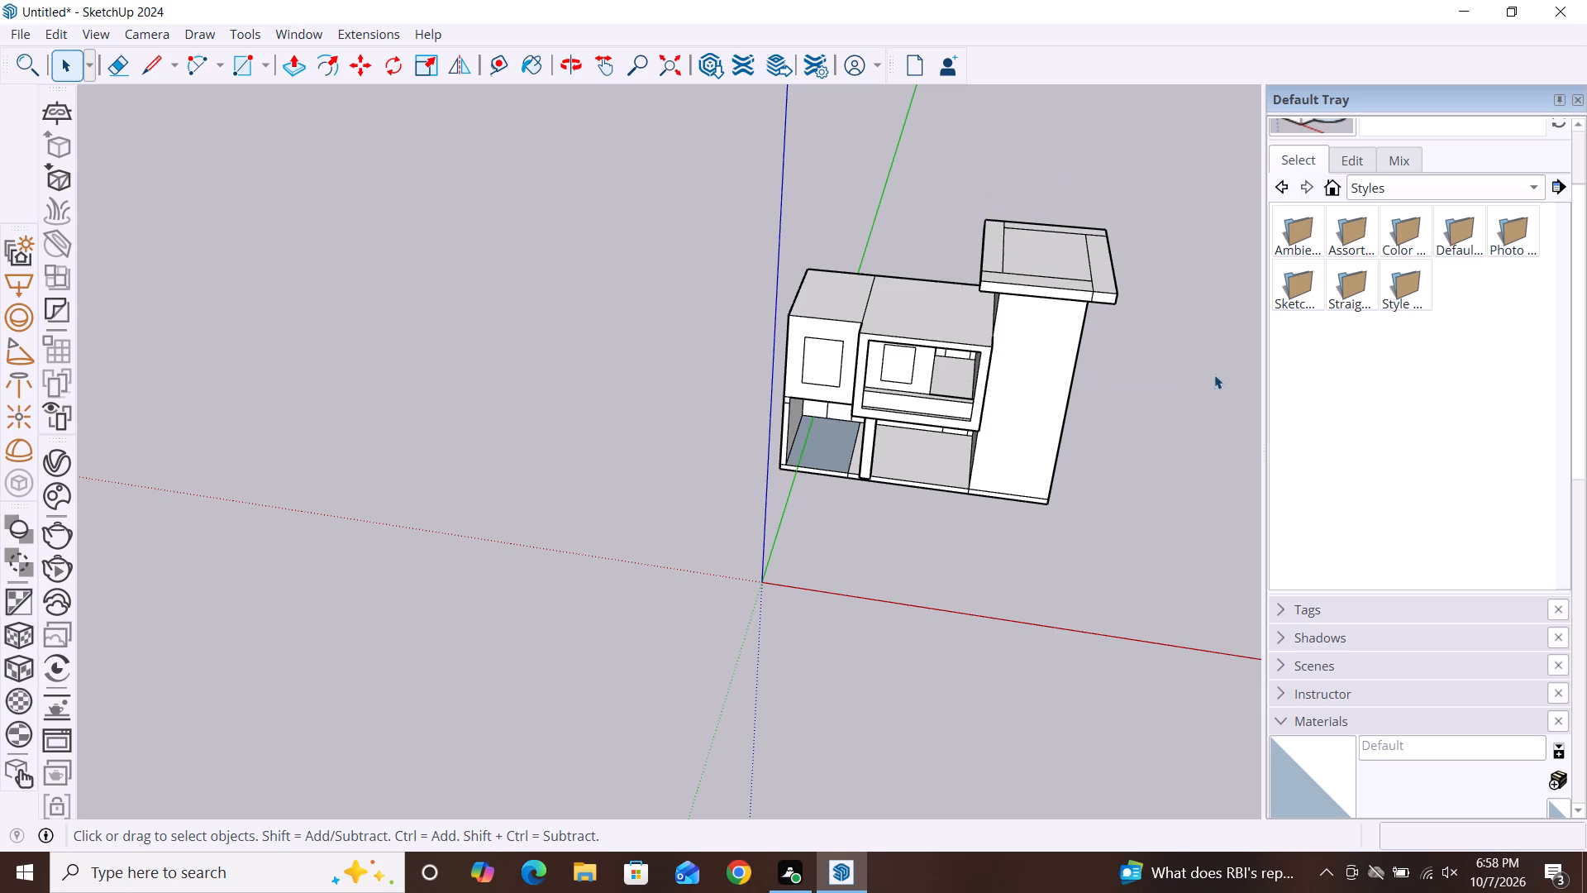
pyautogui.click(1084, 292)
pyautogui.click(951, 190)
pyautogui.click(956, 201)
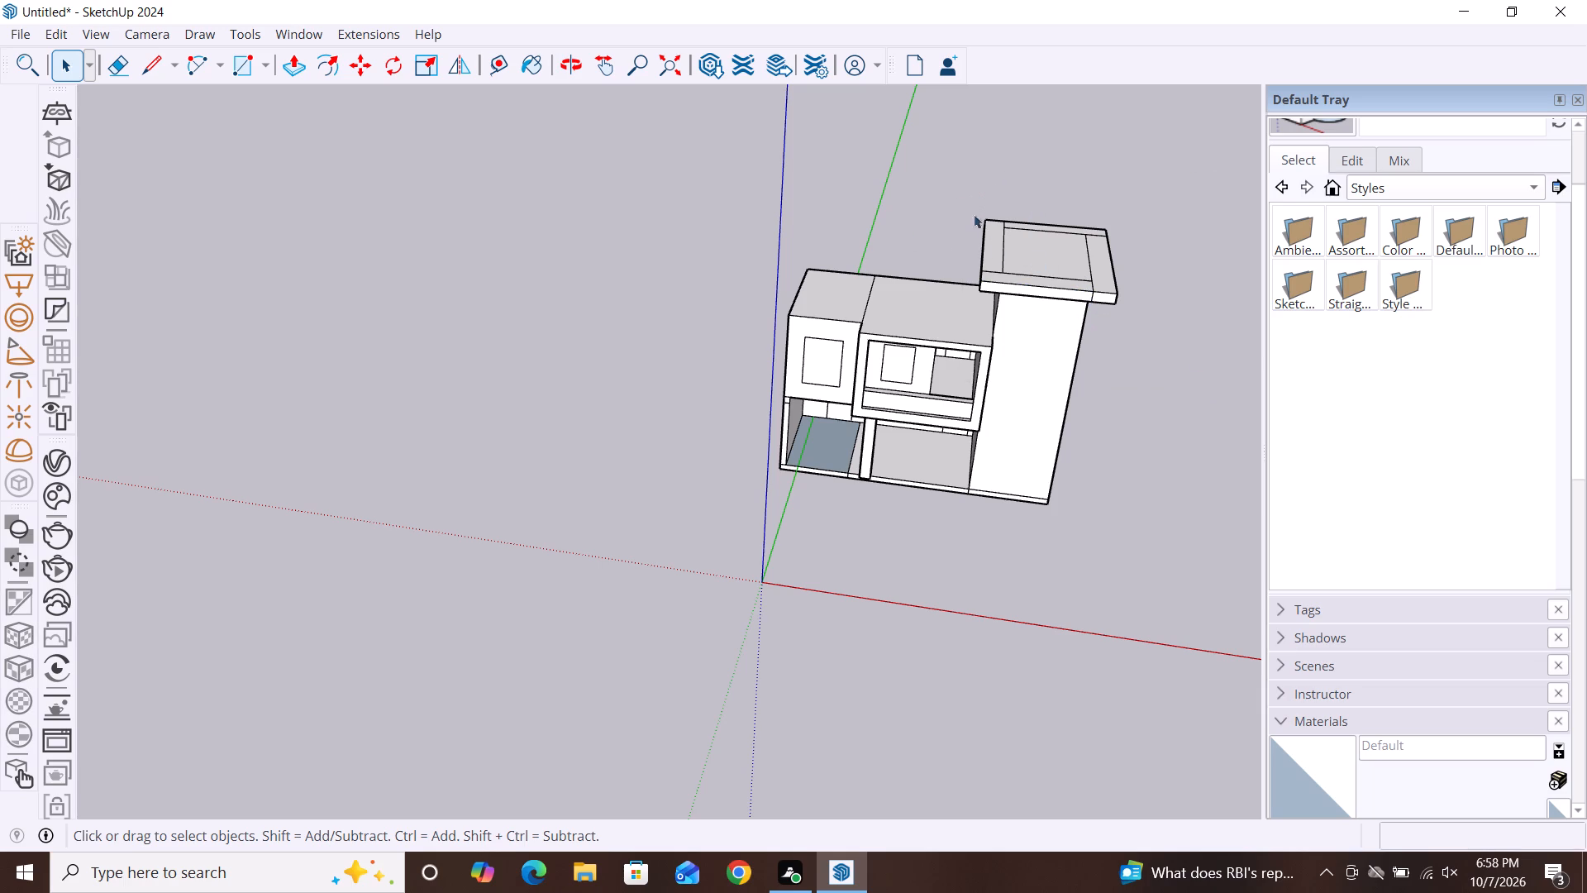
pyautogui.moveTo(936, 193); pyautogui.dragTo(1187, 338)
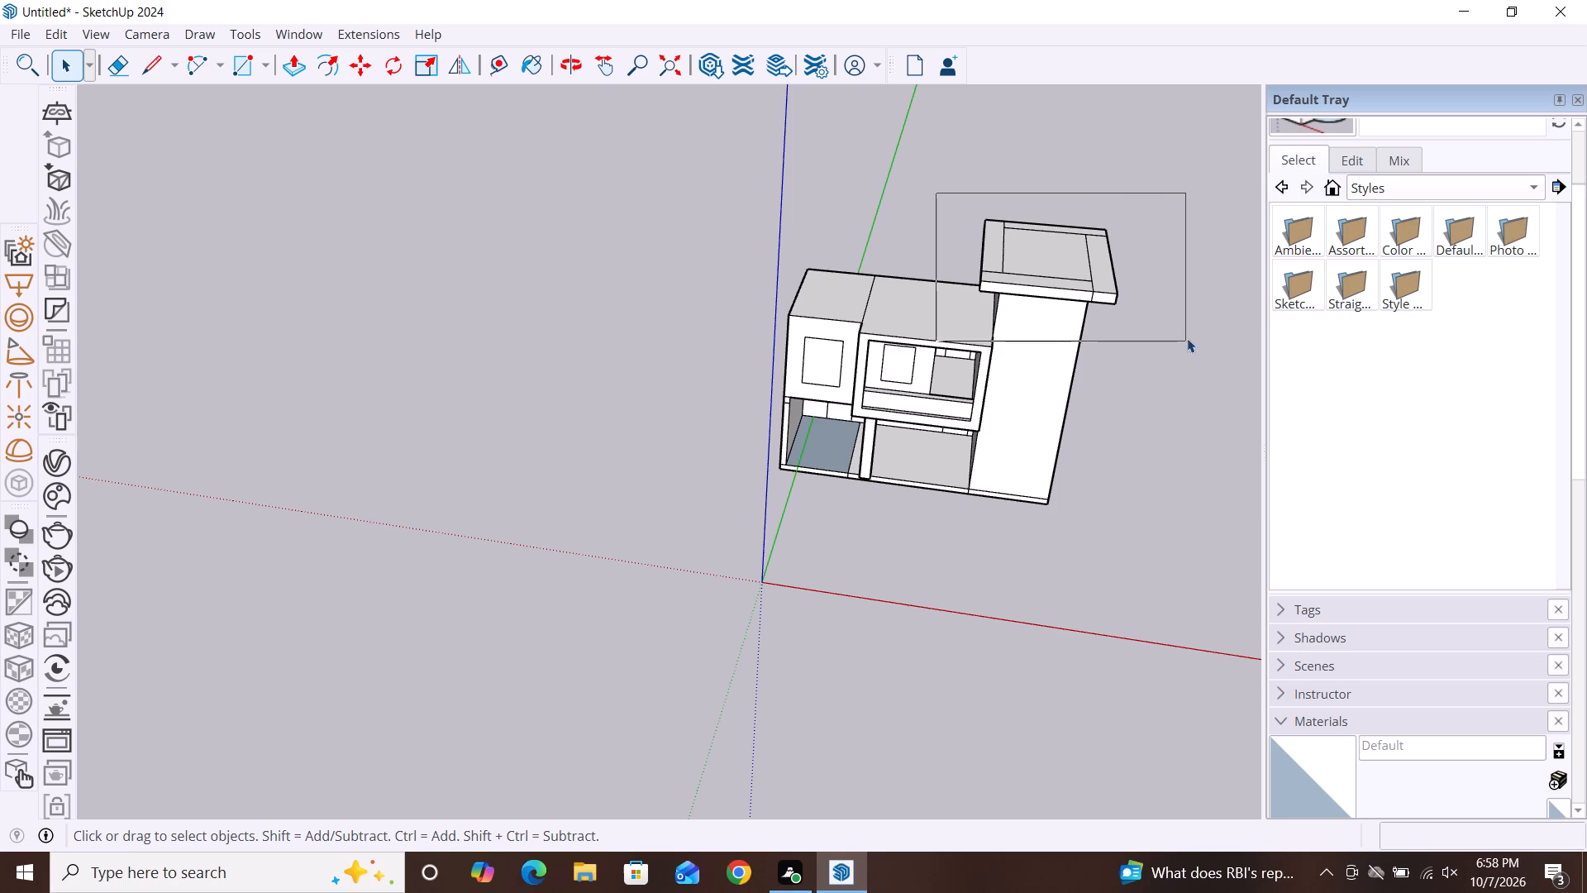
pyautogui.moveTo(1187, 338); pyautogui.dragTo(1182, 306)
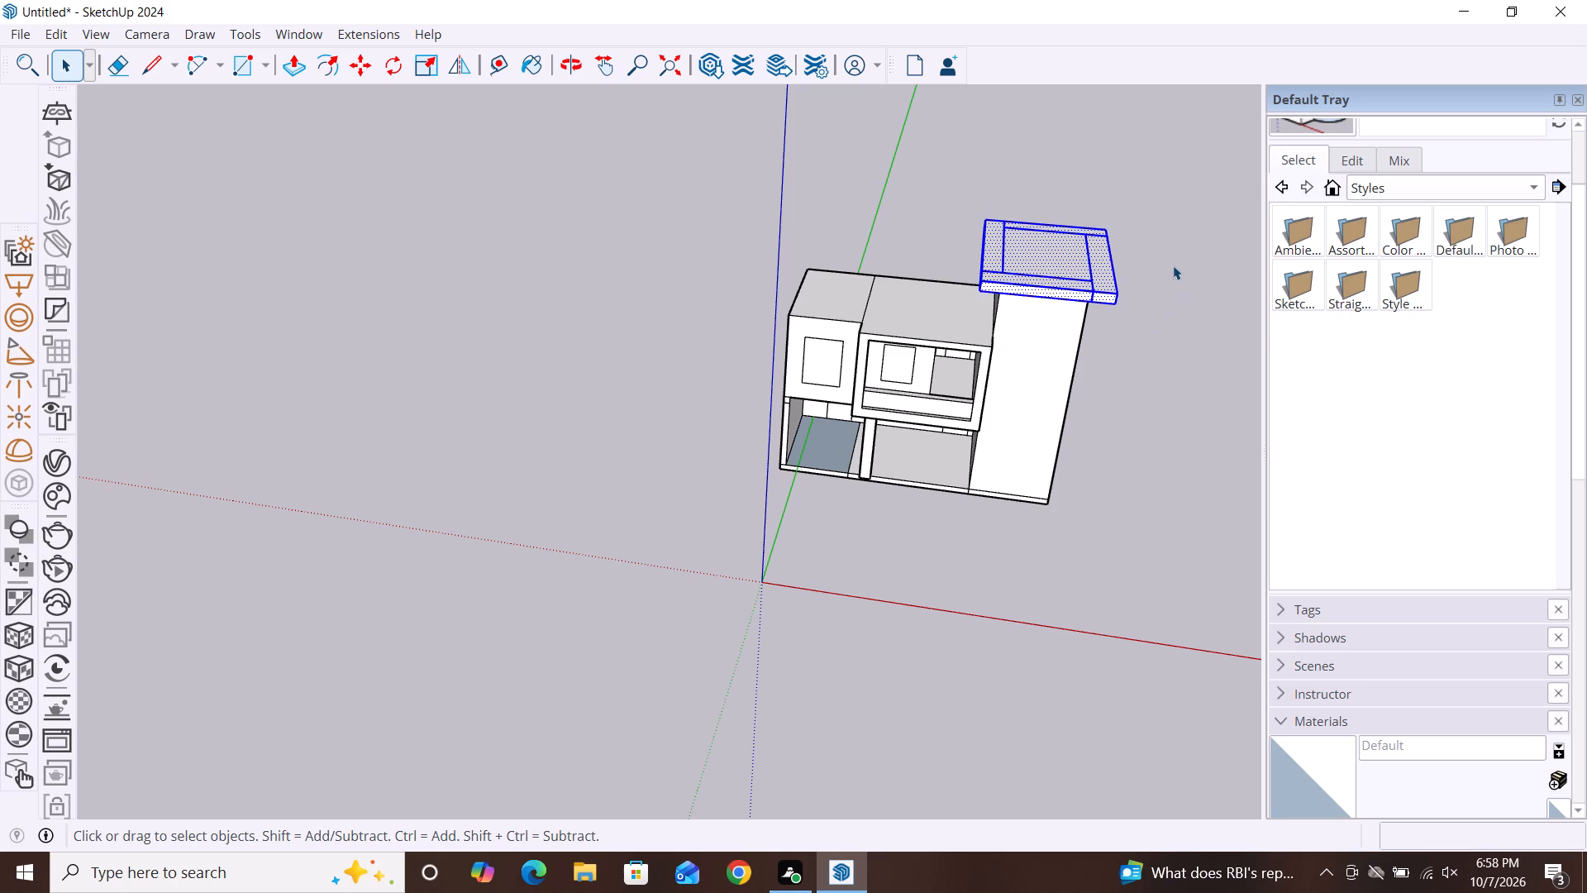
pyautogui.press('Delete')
# Undo the slab deletion and the earlier roof edits, back to the plain tower block without slab or overhangs.
pyautogui.hotkey('ctrl', 'z')
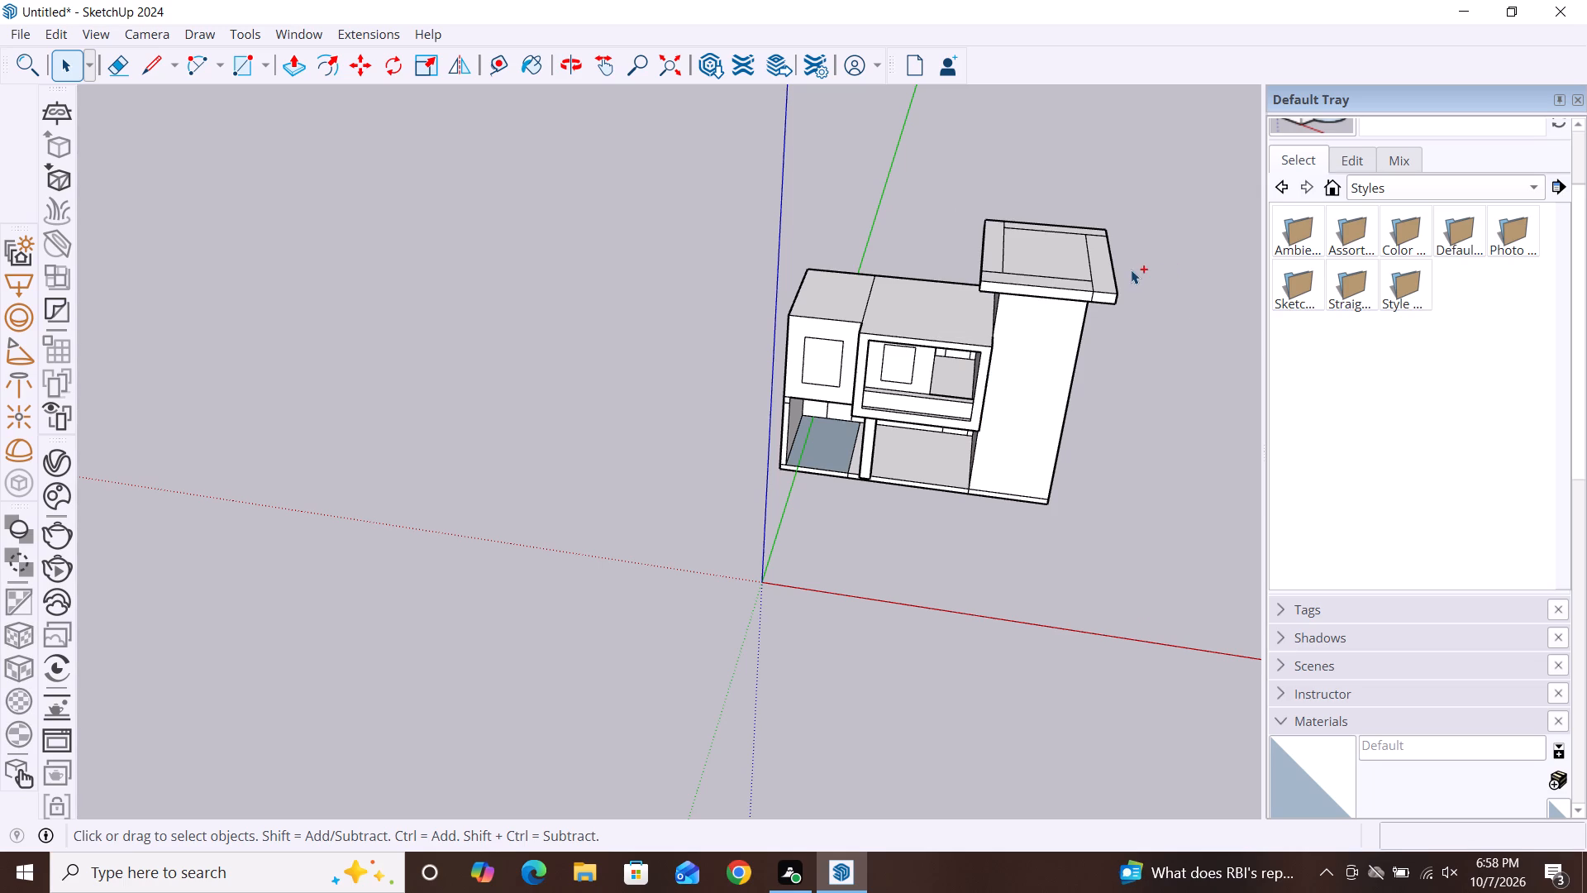
pyautogui.hotkey('ctrl', 'z')
pyautogui.hotkey('ctrl', 'z')
pyautogui.hotkey('ctrl', 'z')
pyautogui.hotkey('ctrl', 'z')
pyautogui.hotkey('ctrl', 'z')
pyautogui.hotkey('ctrl', 'z')
pyautogui.hotkey('ctrl', 'z')
pyautogui.hotkey('ctrl', 'z')
pyautogui.hotkey('ctrl', 'z')
pyautogui.hotkey('ctrl', 'z')
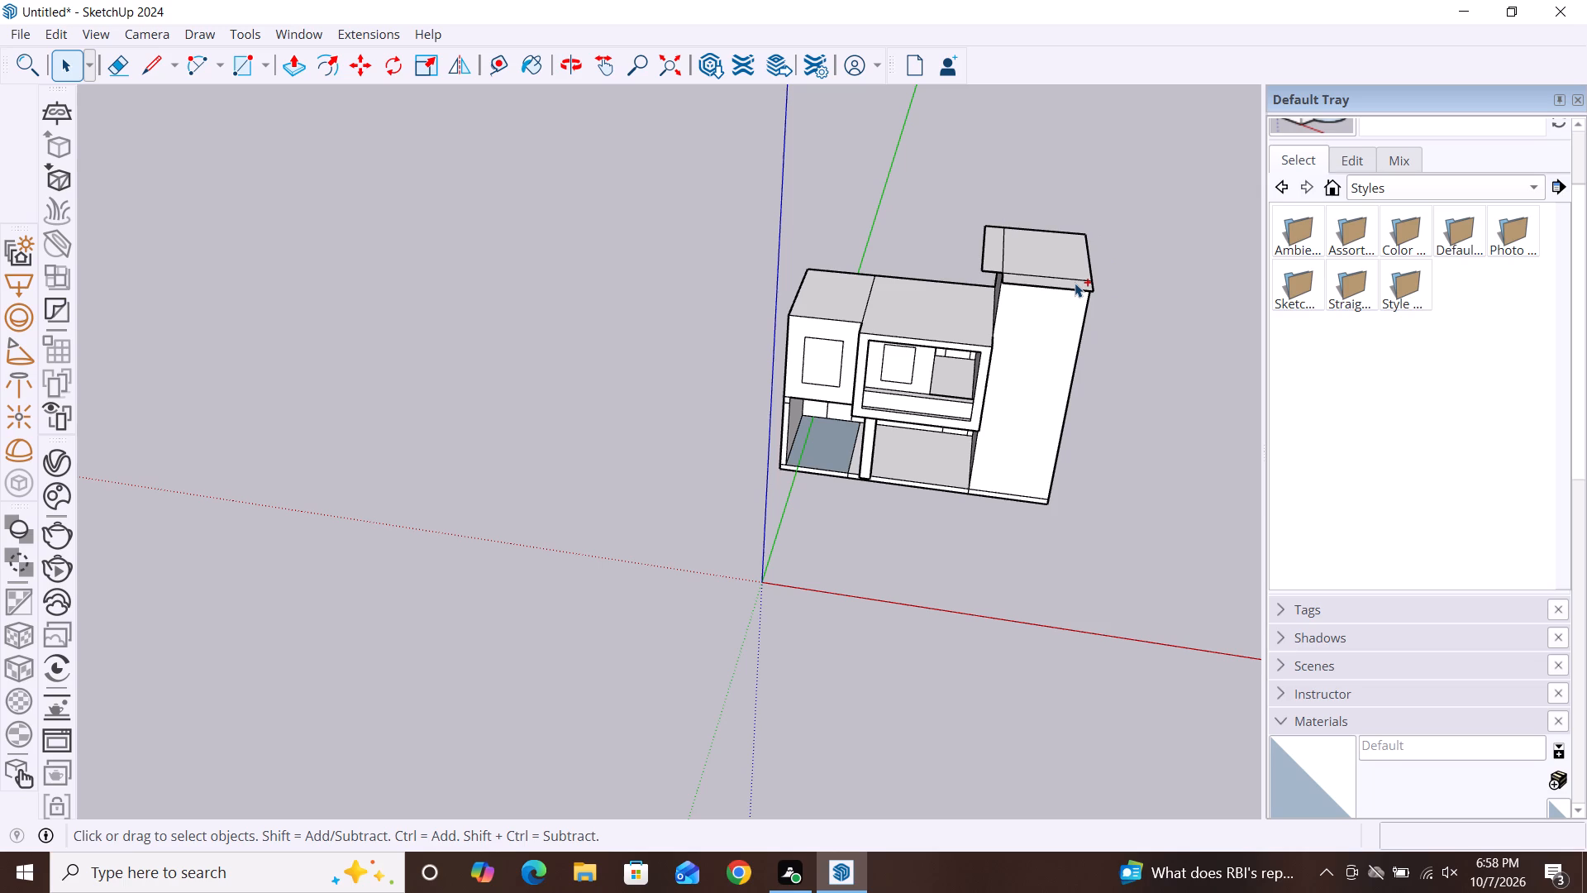
pyautogui.hotkey('ctrl', 'z')
pyautogui.hotkey('ctrl', 'z')
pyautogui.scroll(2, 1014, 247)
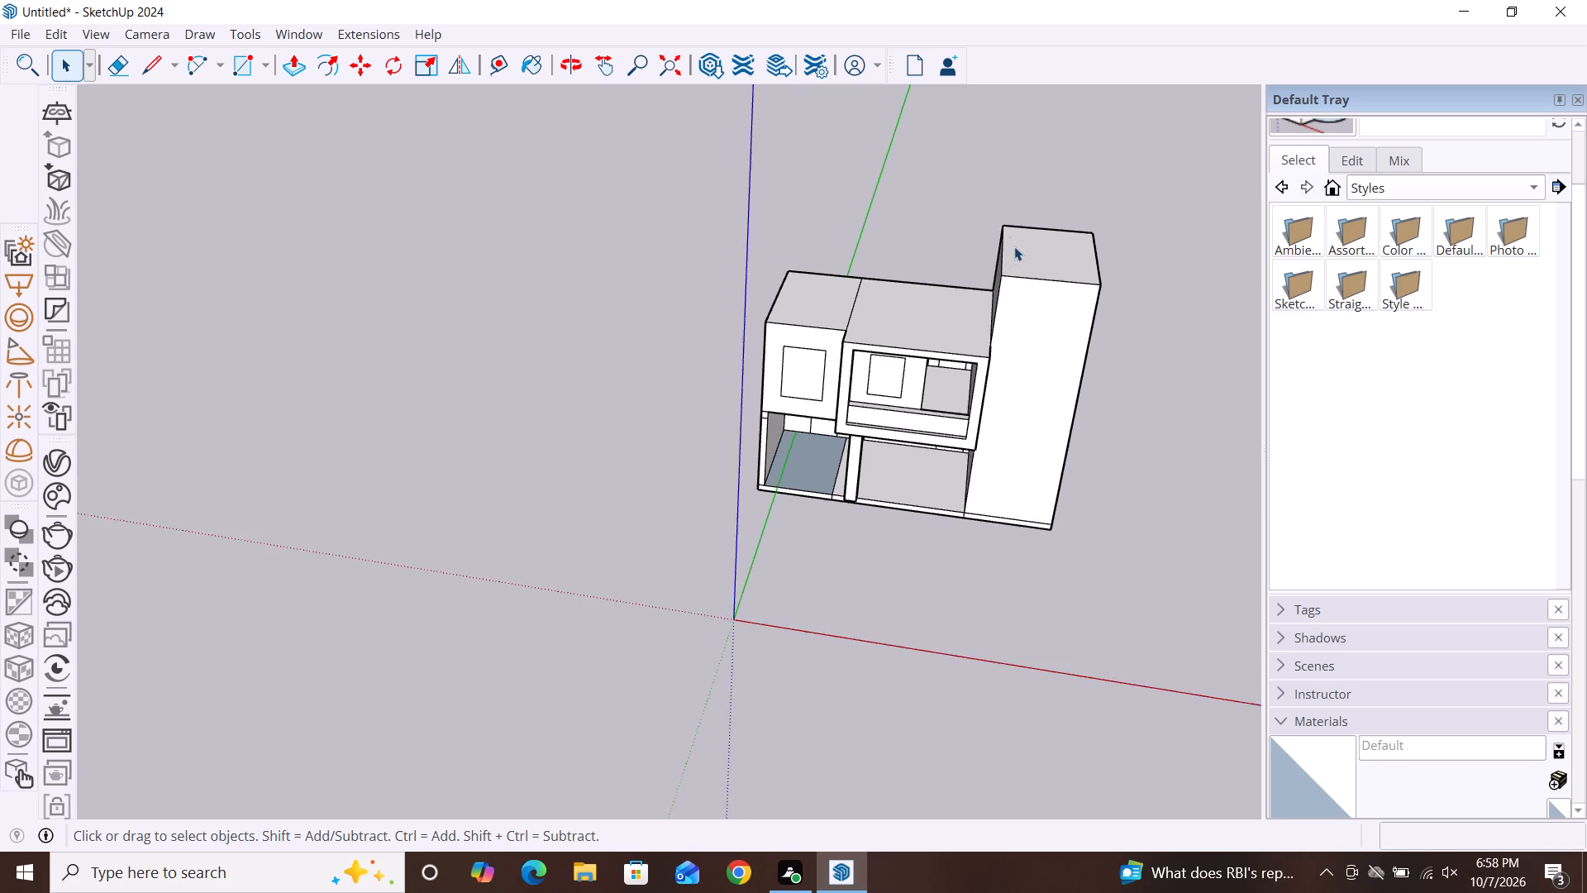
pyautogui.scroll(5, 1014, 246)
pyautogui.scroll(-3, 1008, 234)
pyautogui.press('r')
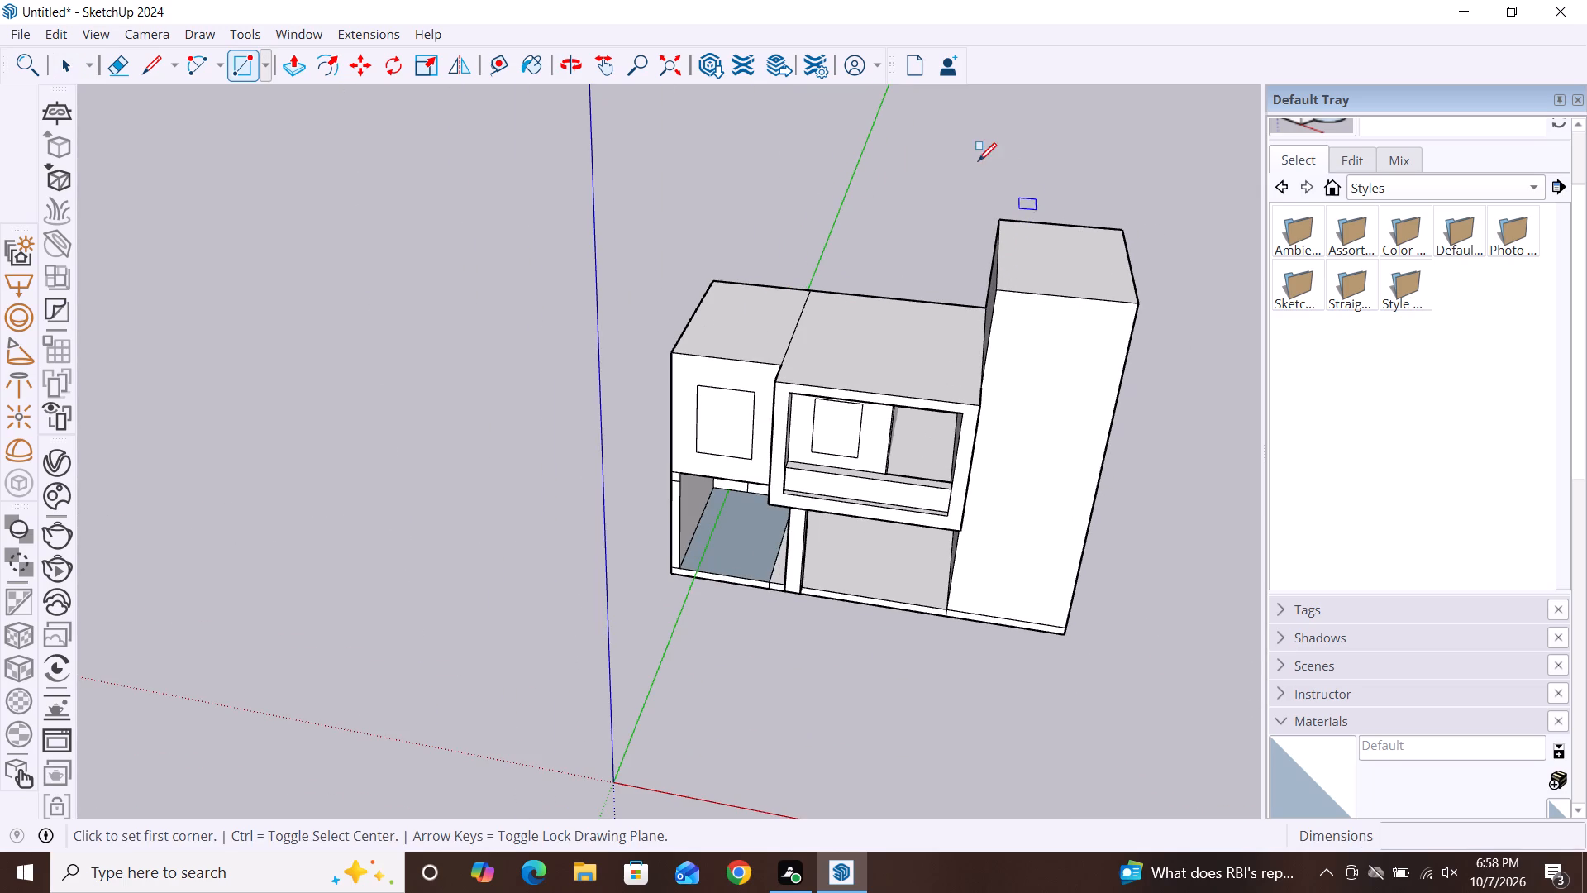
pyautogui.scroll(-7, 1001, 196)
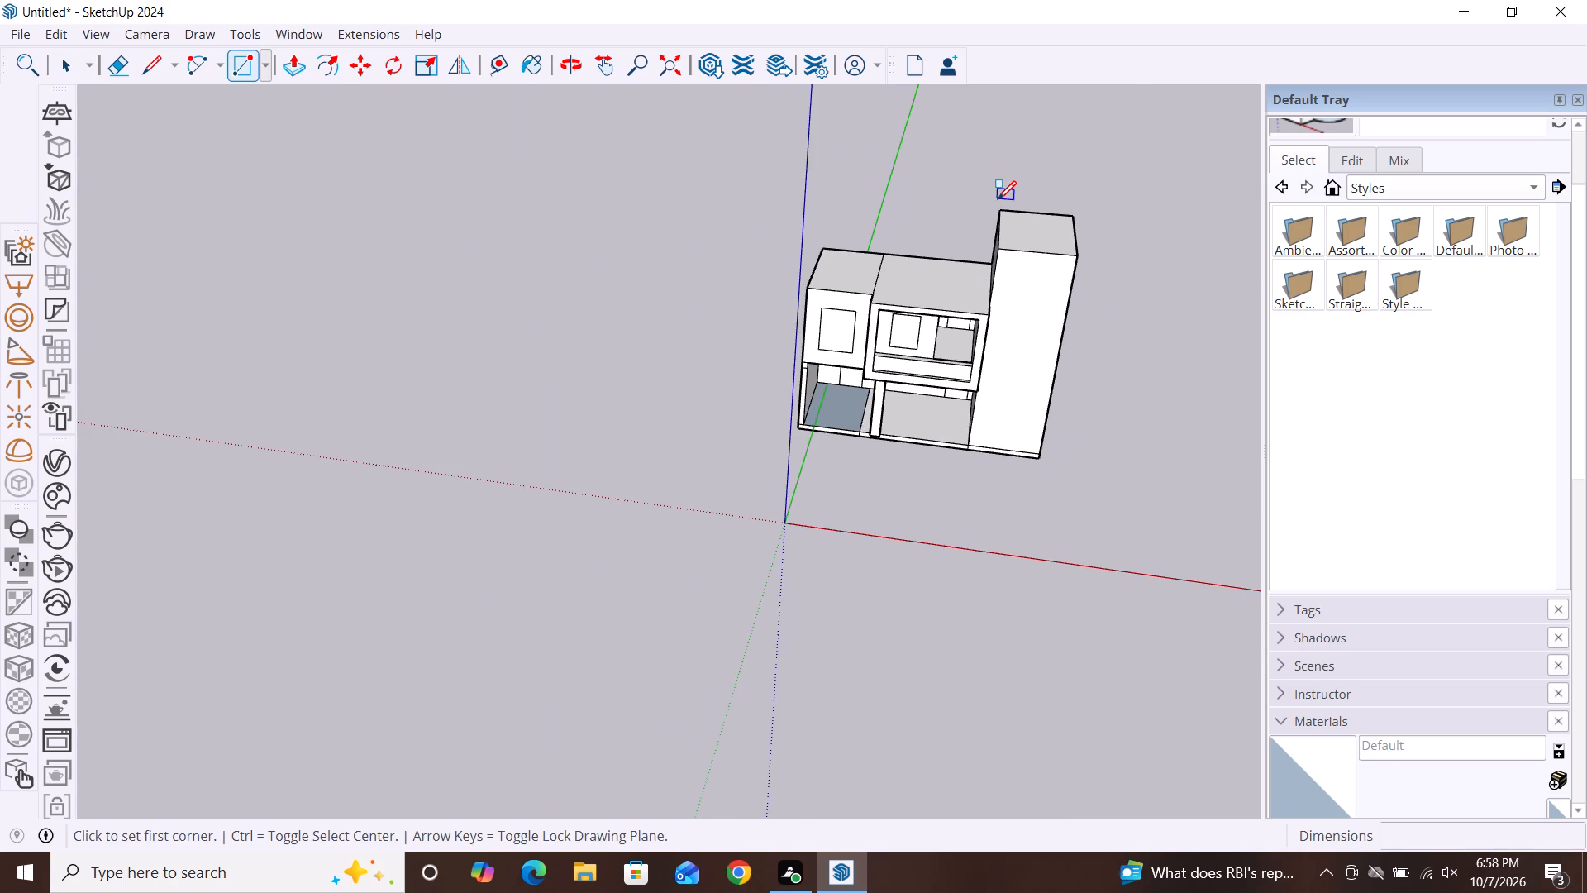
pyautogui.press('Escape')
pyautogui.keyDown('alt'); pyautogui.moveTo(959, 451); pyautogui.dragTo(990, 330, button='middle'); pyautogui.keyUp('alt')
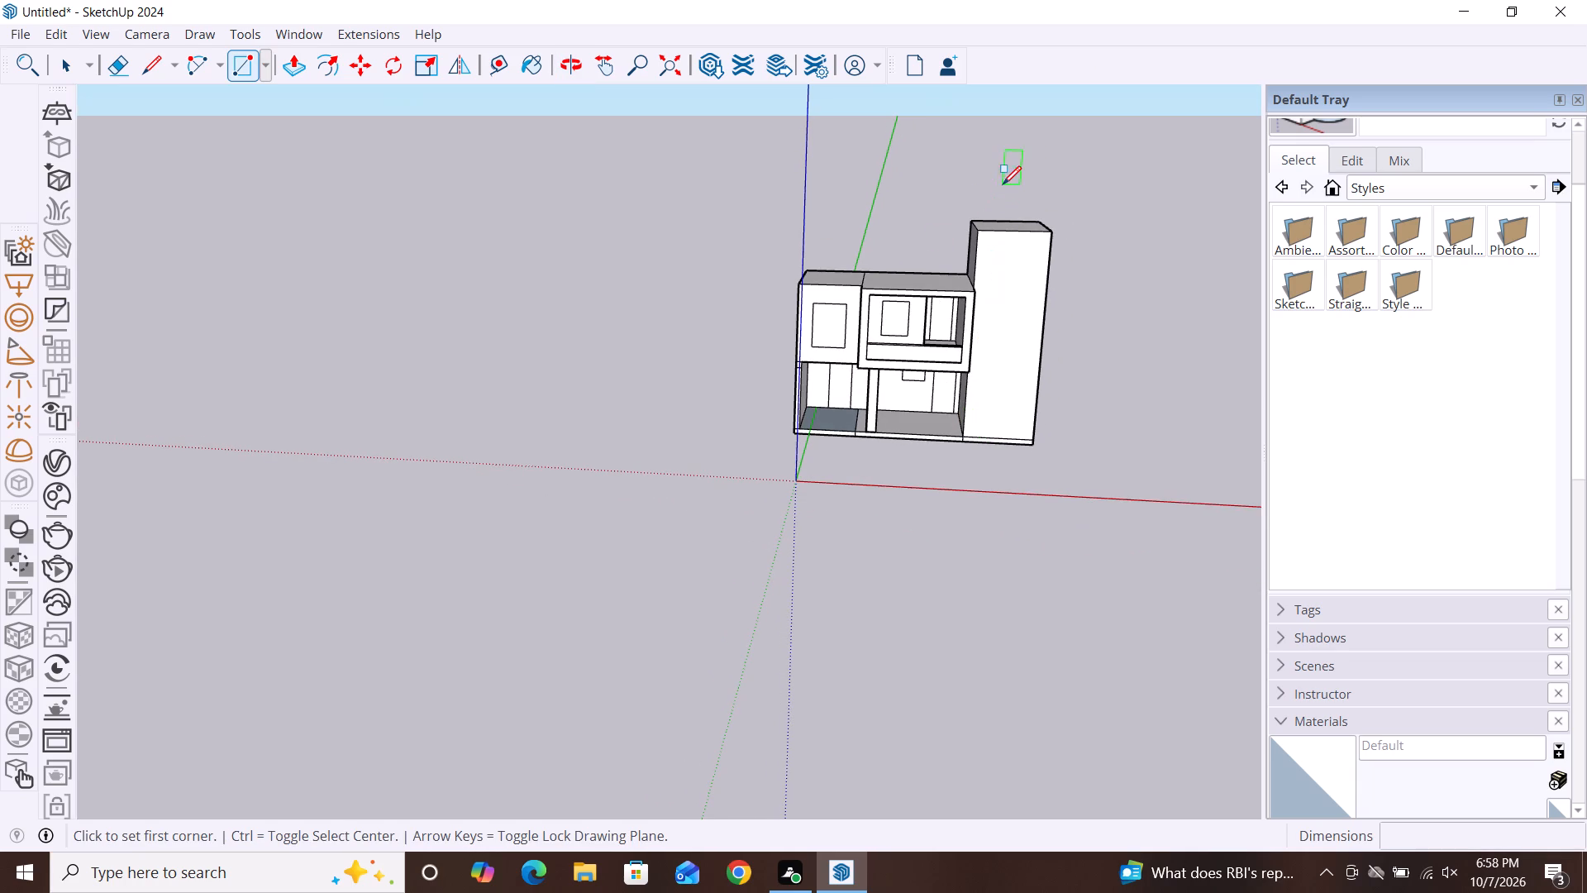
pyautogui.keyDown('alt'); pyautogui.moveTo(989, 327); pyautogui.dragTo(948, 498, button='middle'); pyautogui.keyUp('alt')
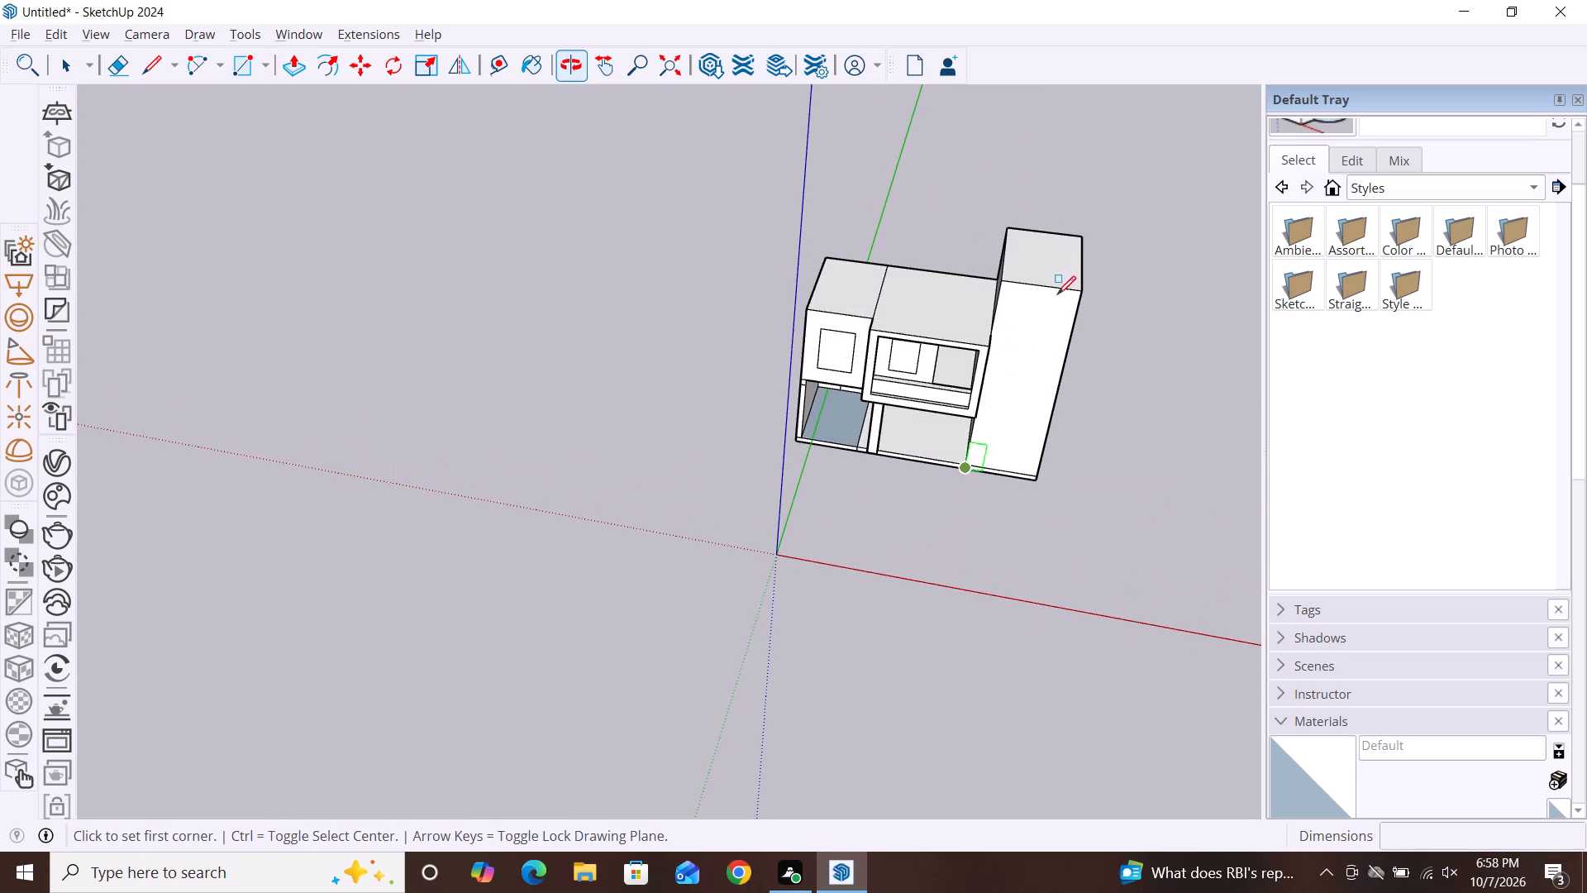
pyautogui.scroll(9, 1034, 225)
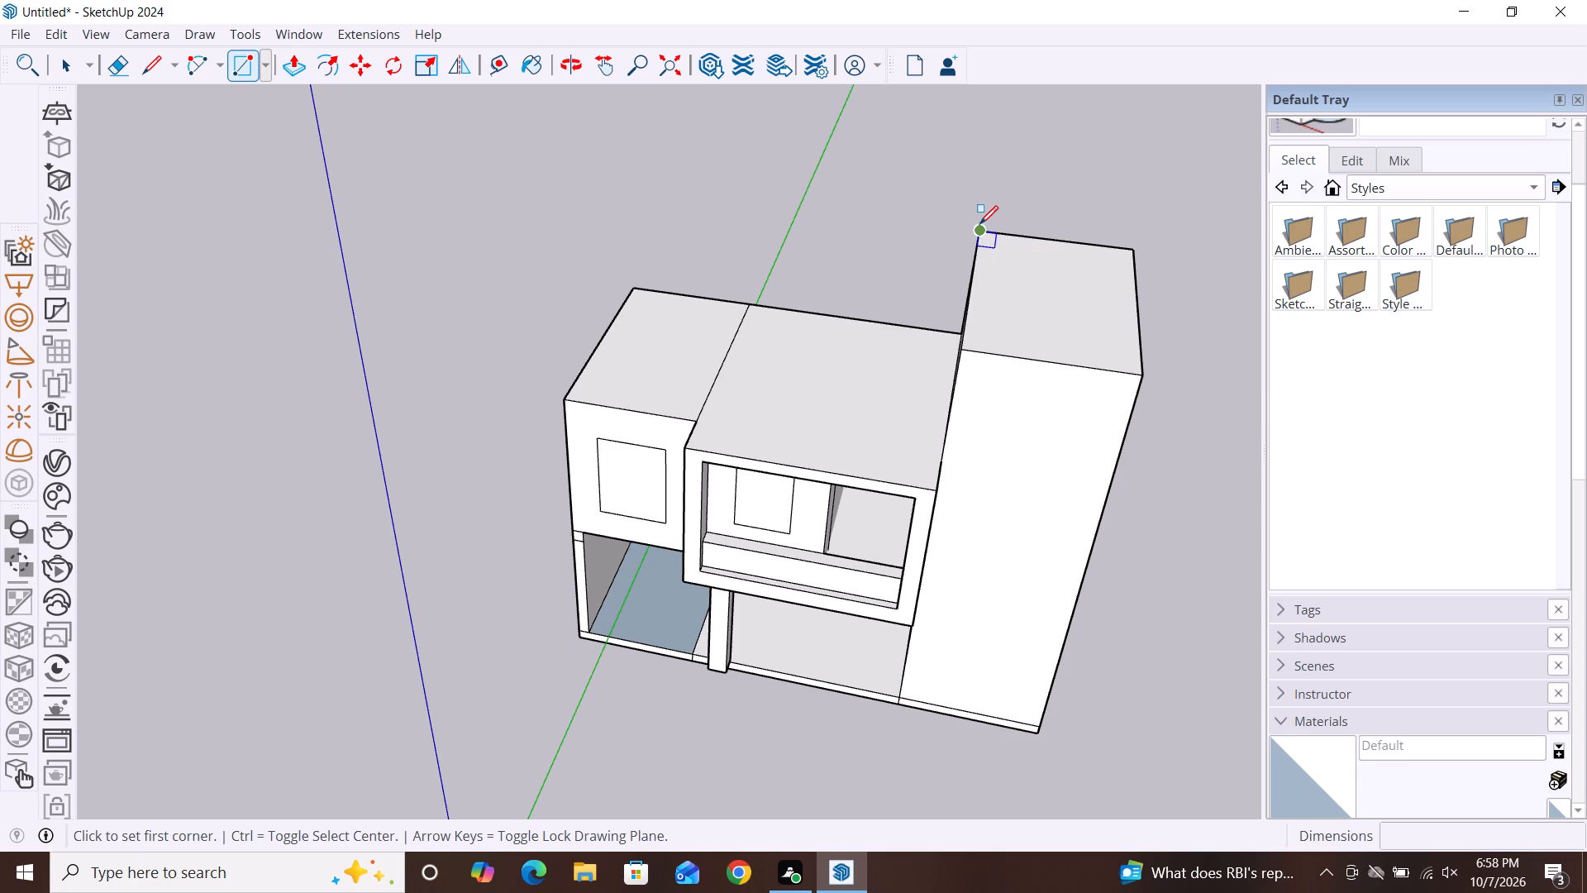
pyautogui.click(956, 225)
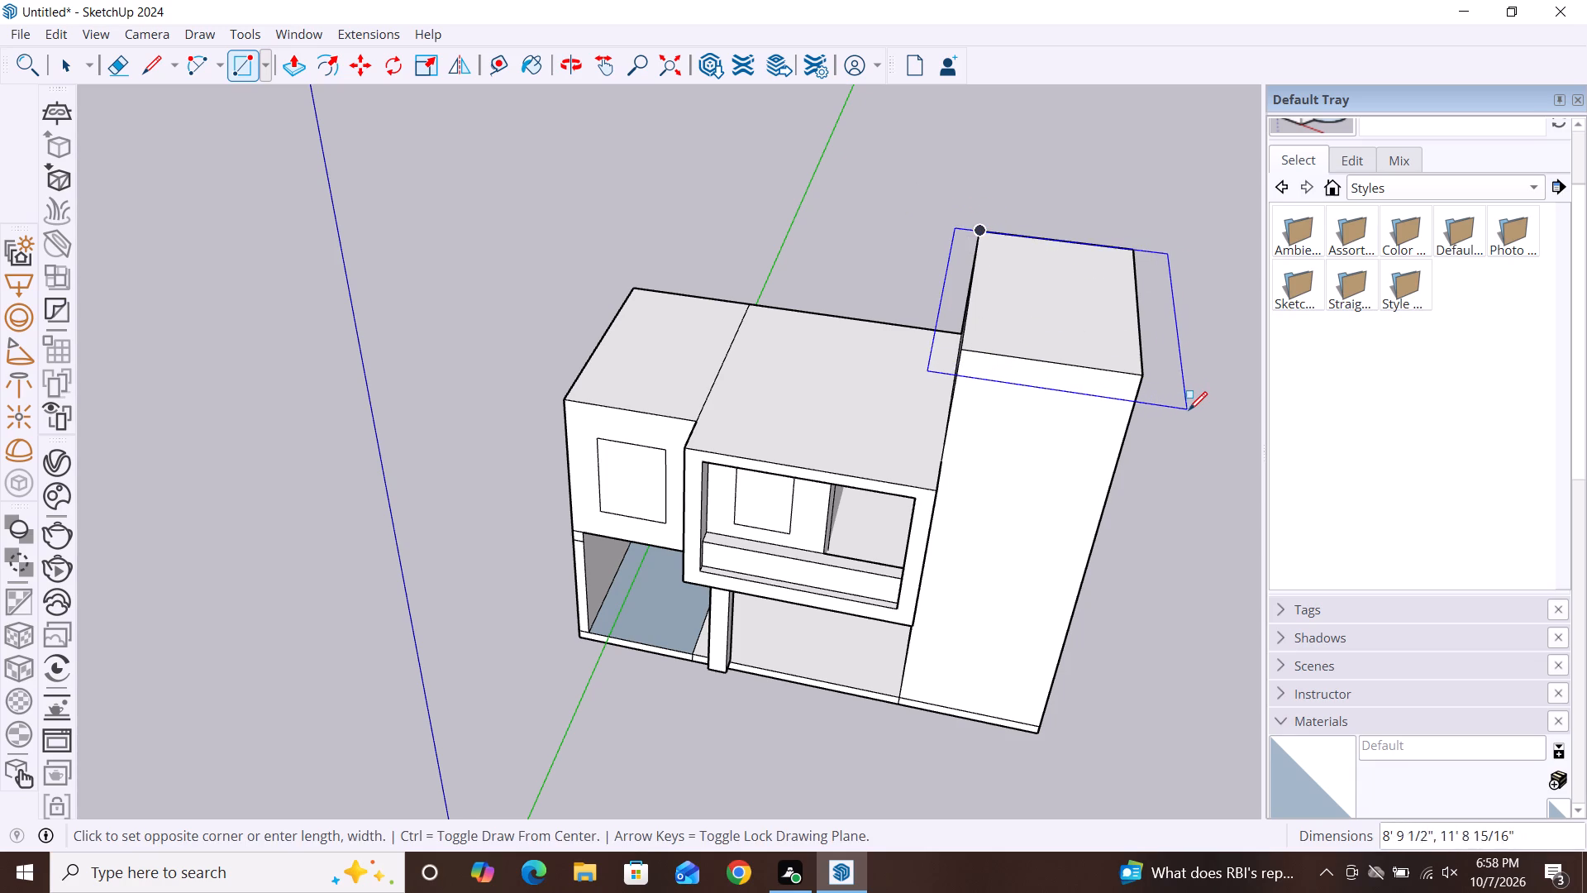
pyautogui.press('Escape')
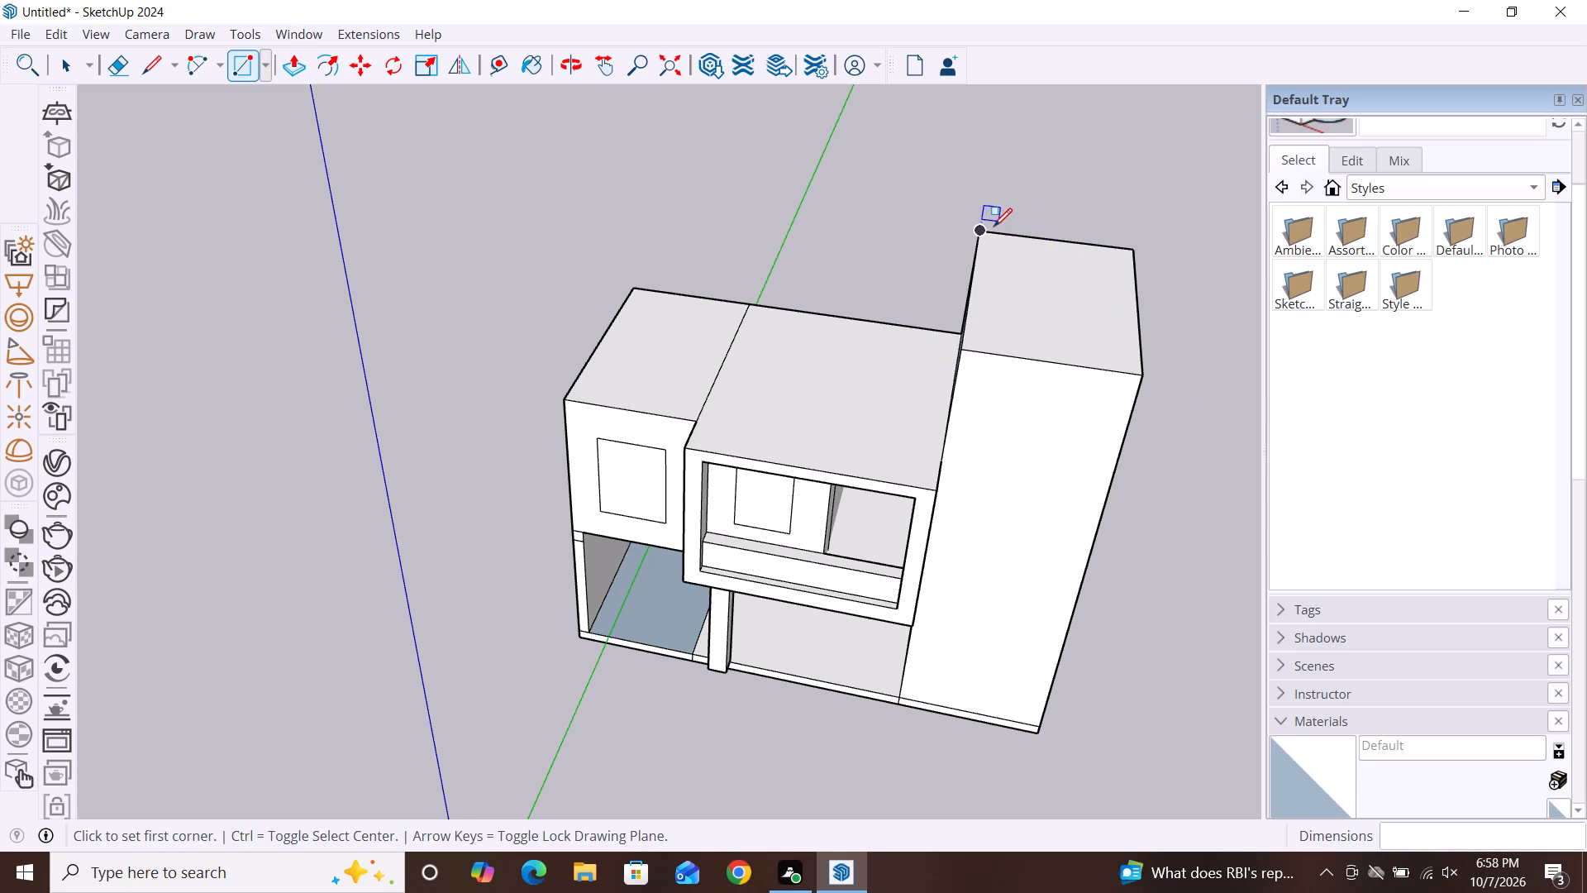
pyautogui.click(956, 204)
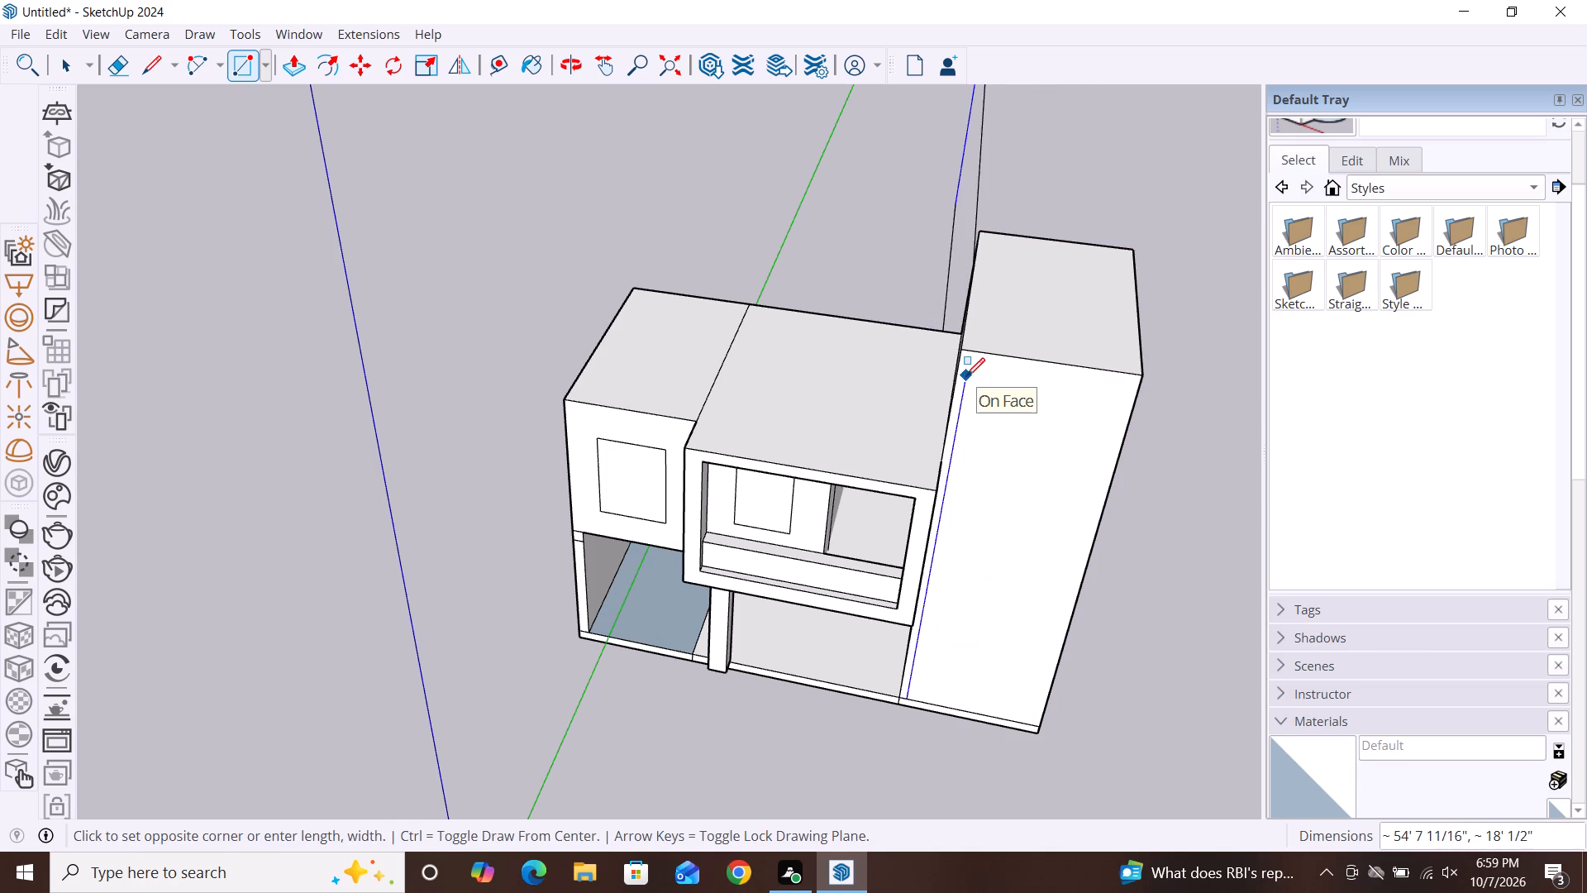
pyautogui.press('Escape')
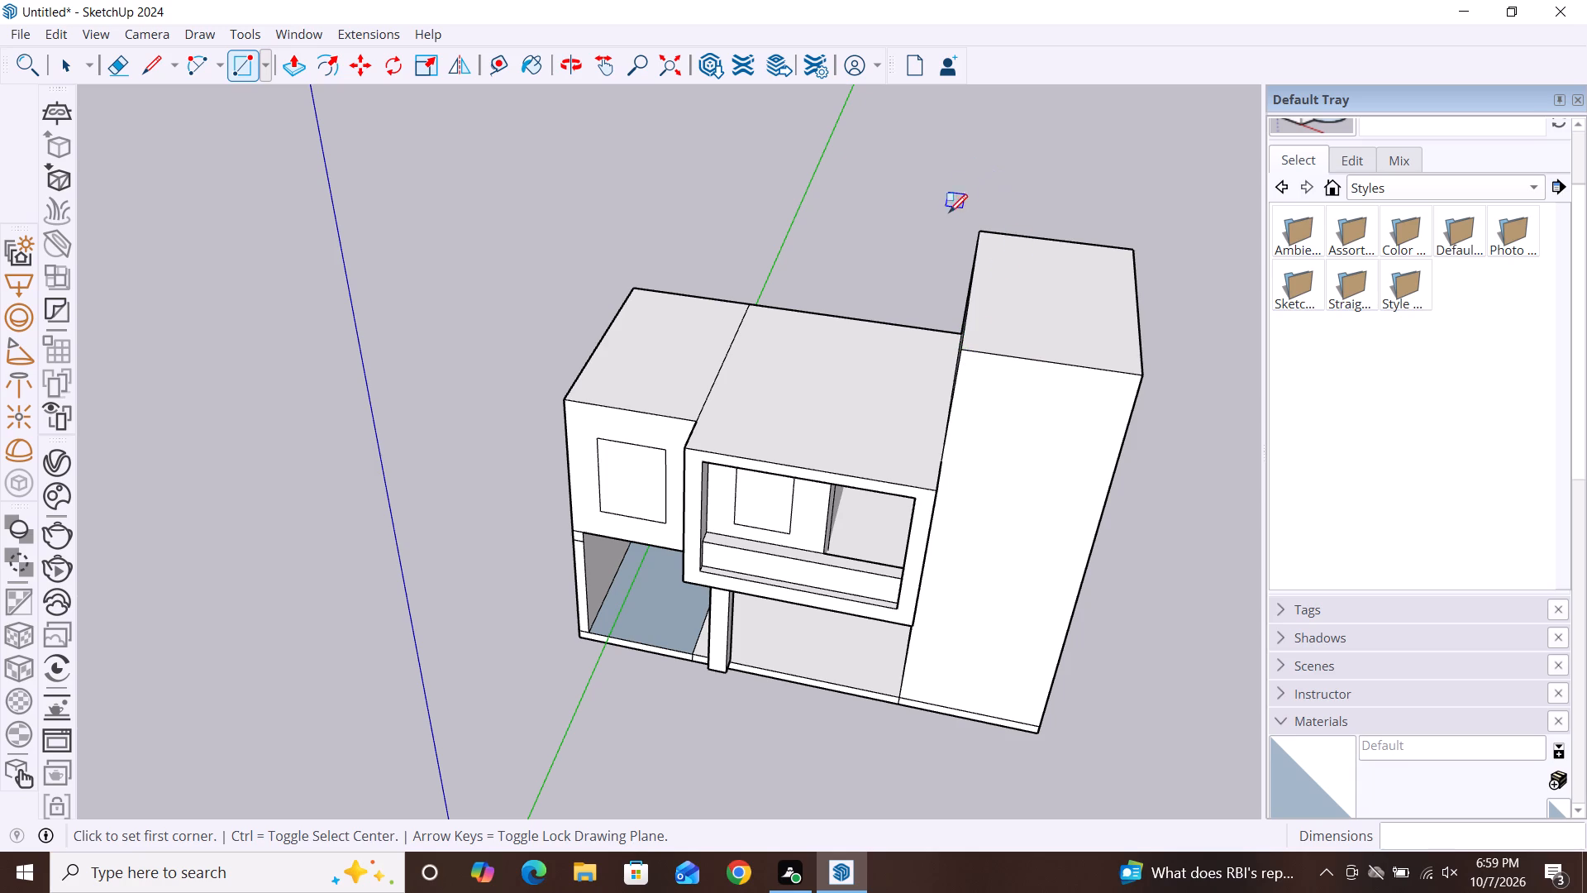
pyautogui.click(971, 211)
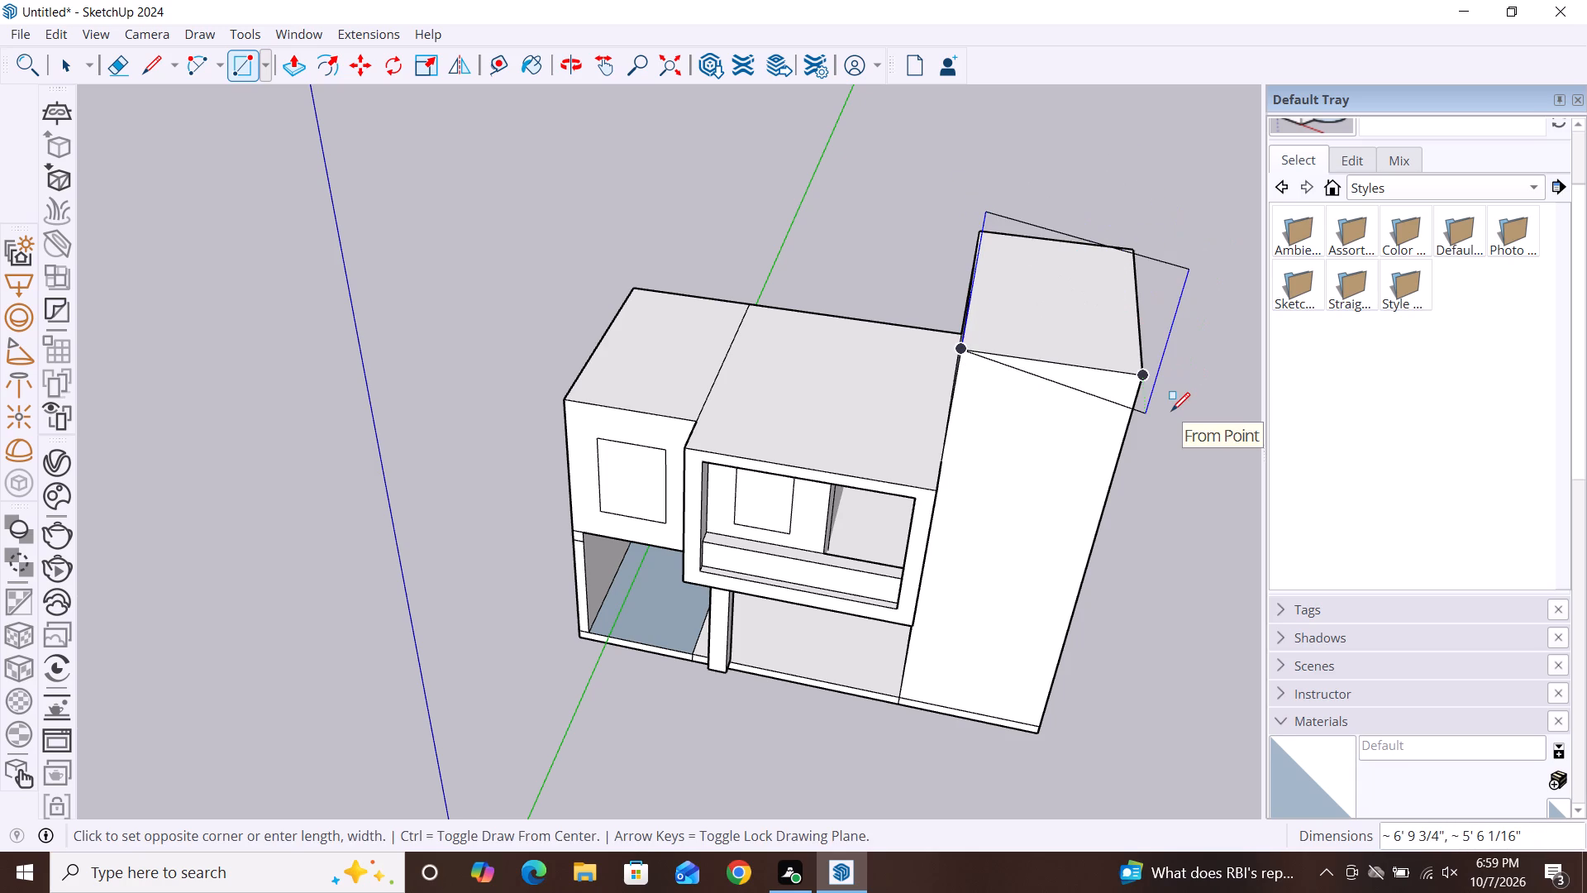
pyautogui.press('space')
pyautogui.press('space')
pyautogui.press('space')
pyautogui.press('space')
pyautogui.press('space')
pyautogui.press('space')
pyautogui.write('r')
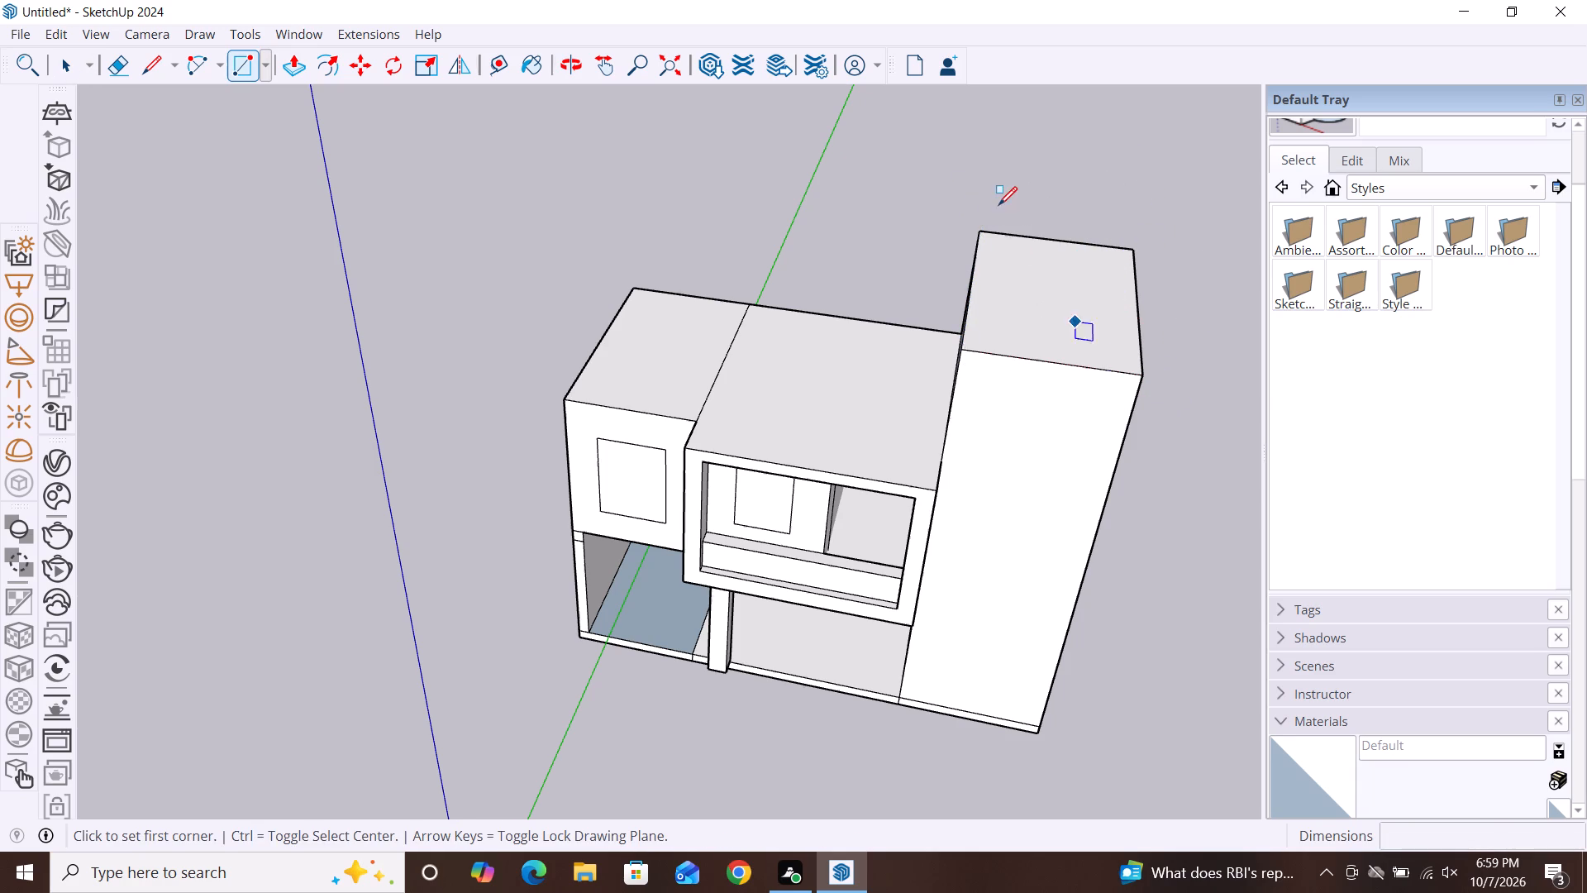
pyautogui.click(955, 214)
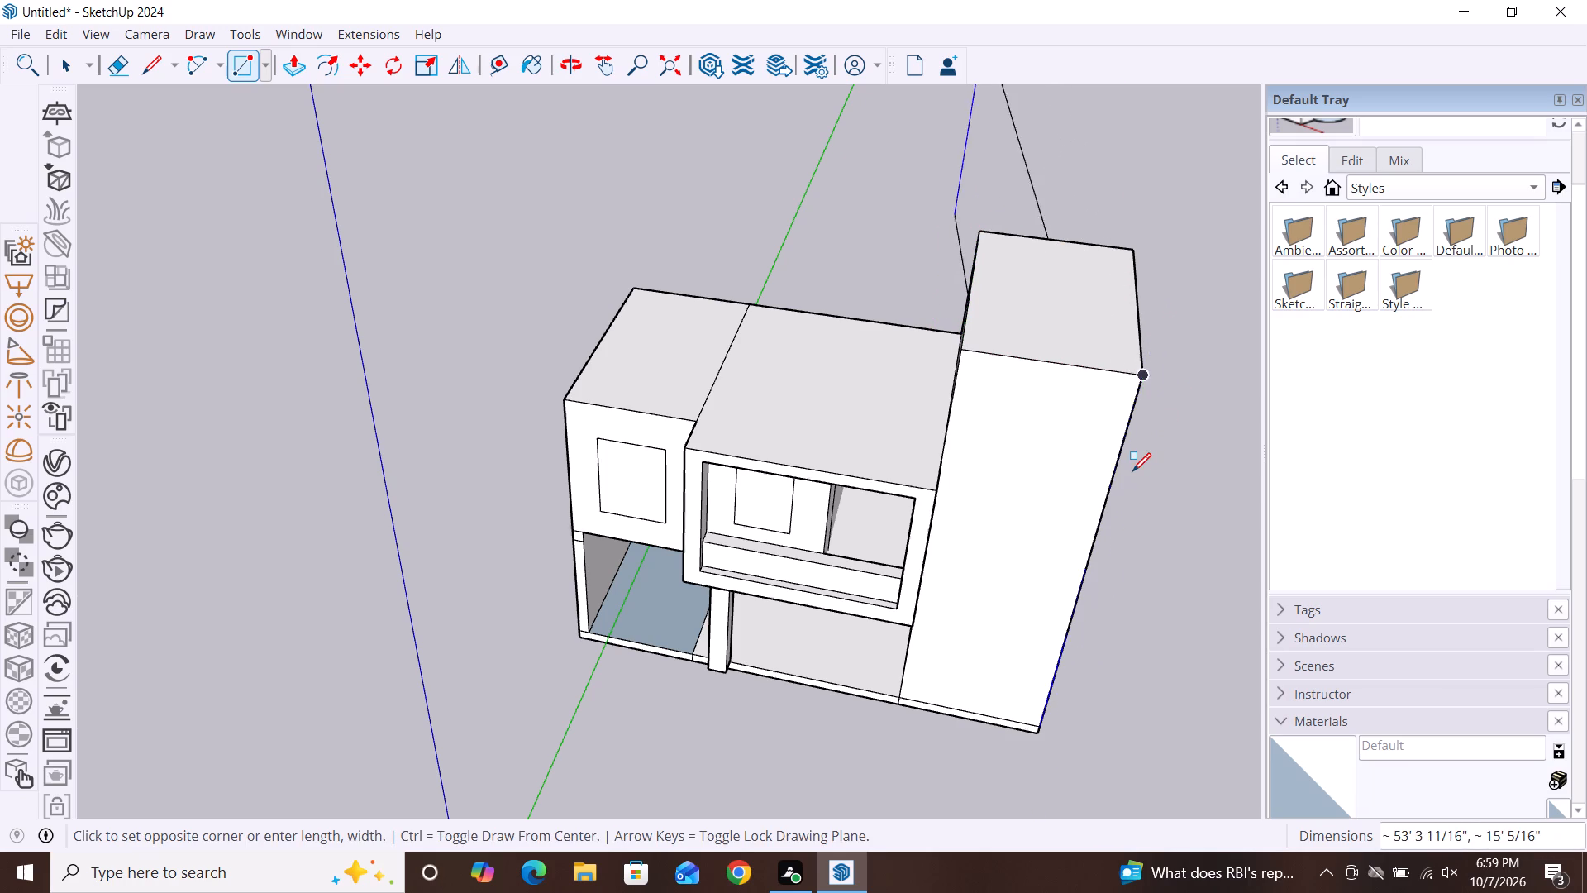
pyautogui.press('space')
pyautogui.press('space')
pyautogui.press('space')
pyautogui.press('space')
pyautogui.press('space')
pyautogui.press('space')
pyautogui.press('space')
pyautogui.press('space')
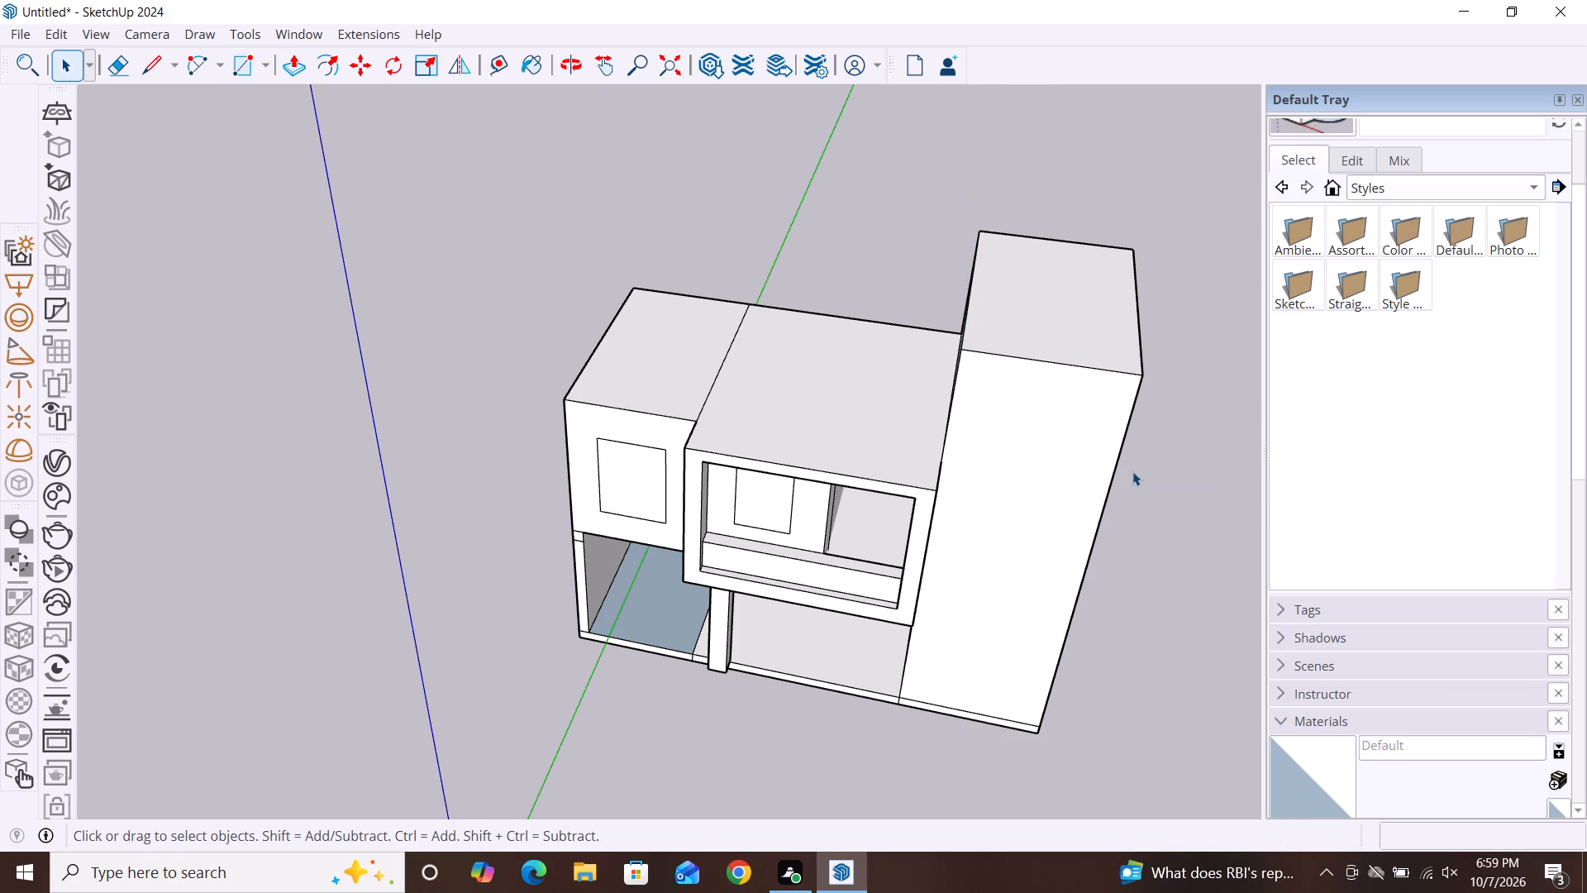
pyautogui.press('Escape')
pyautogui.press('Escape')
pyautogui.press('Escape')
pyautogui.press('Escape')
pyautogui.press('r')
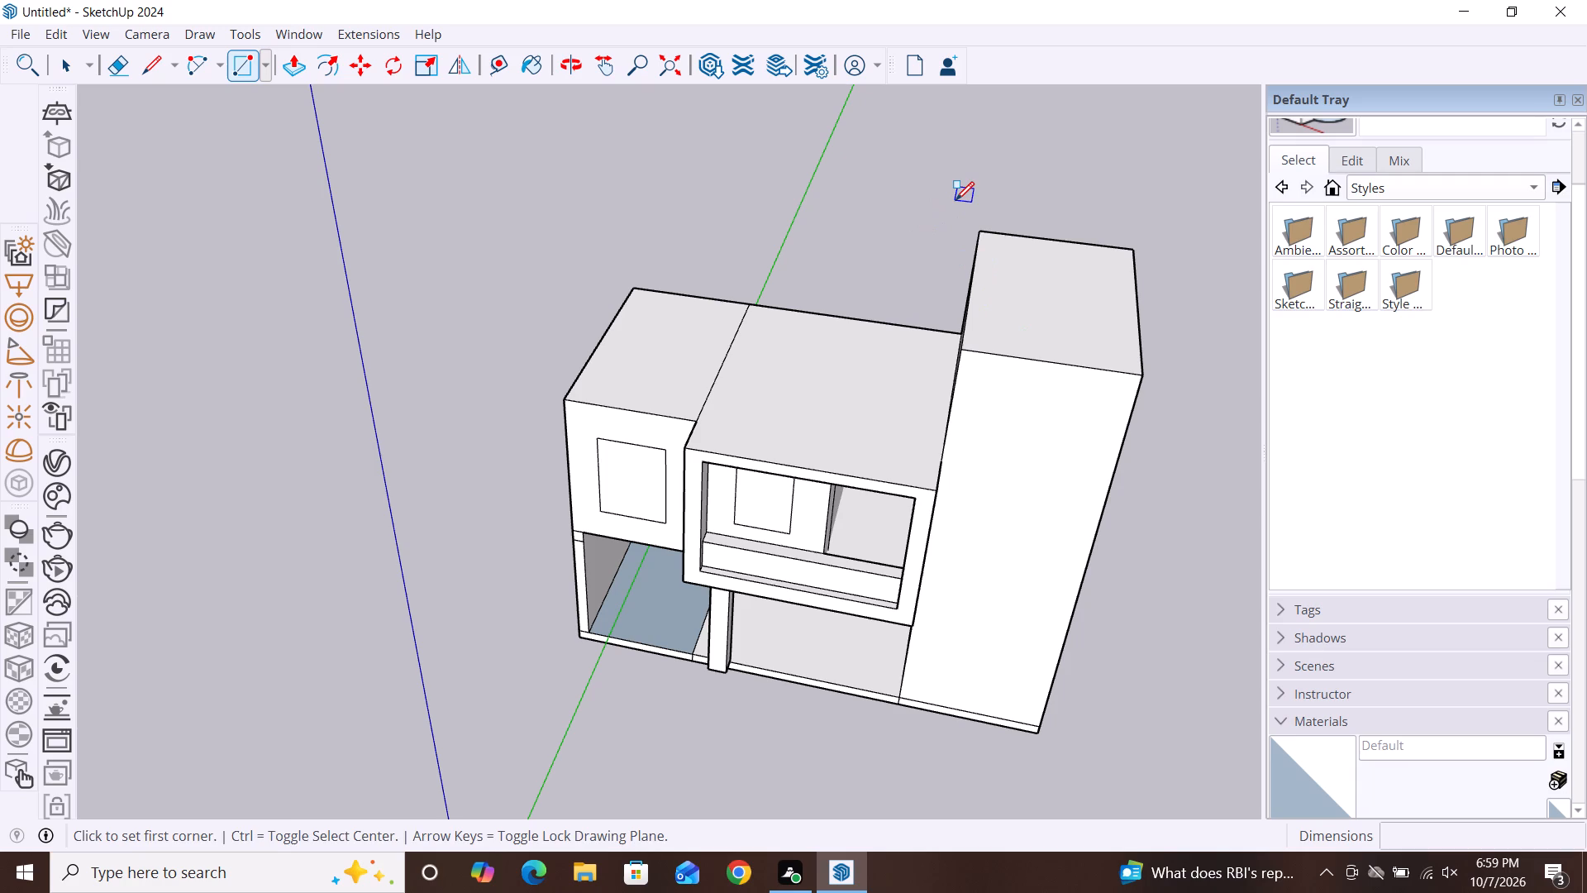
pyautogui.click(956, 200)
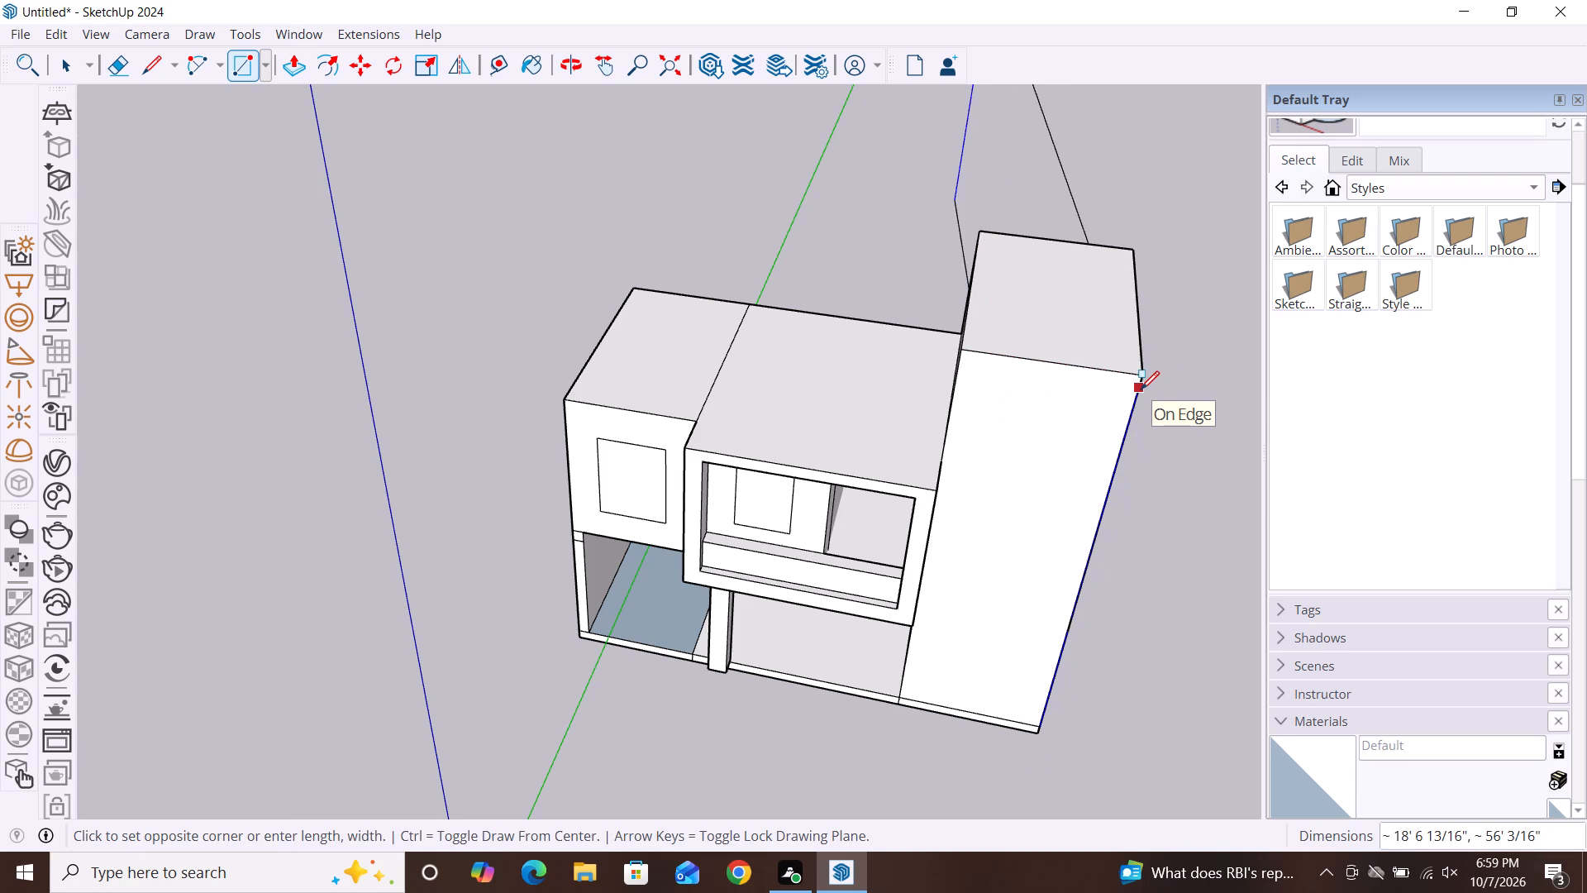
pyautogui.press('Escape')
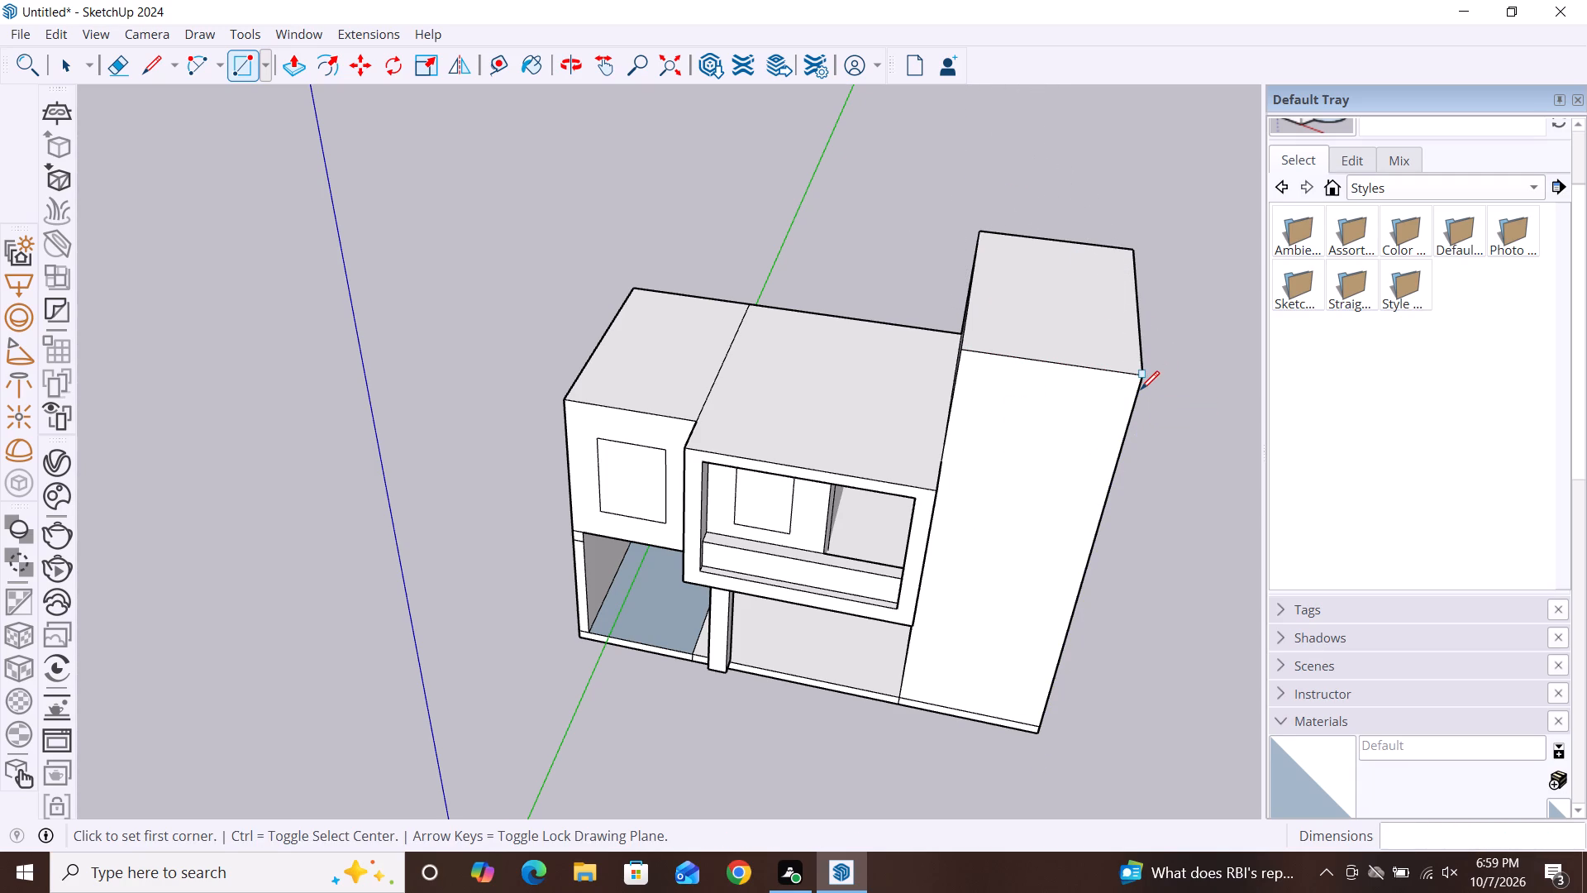
# Draw a rectangle of about 8' 1" by 13' 9" level with the tower top, overhanging its rear and outer side.
pyautogui.press('space')
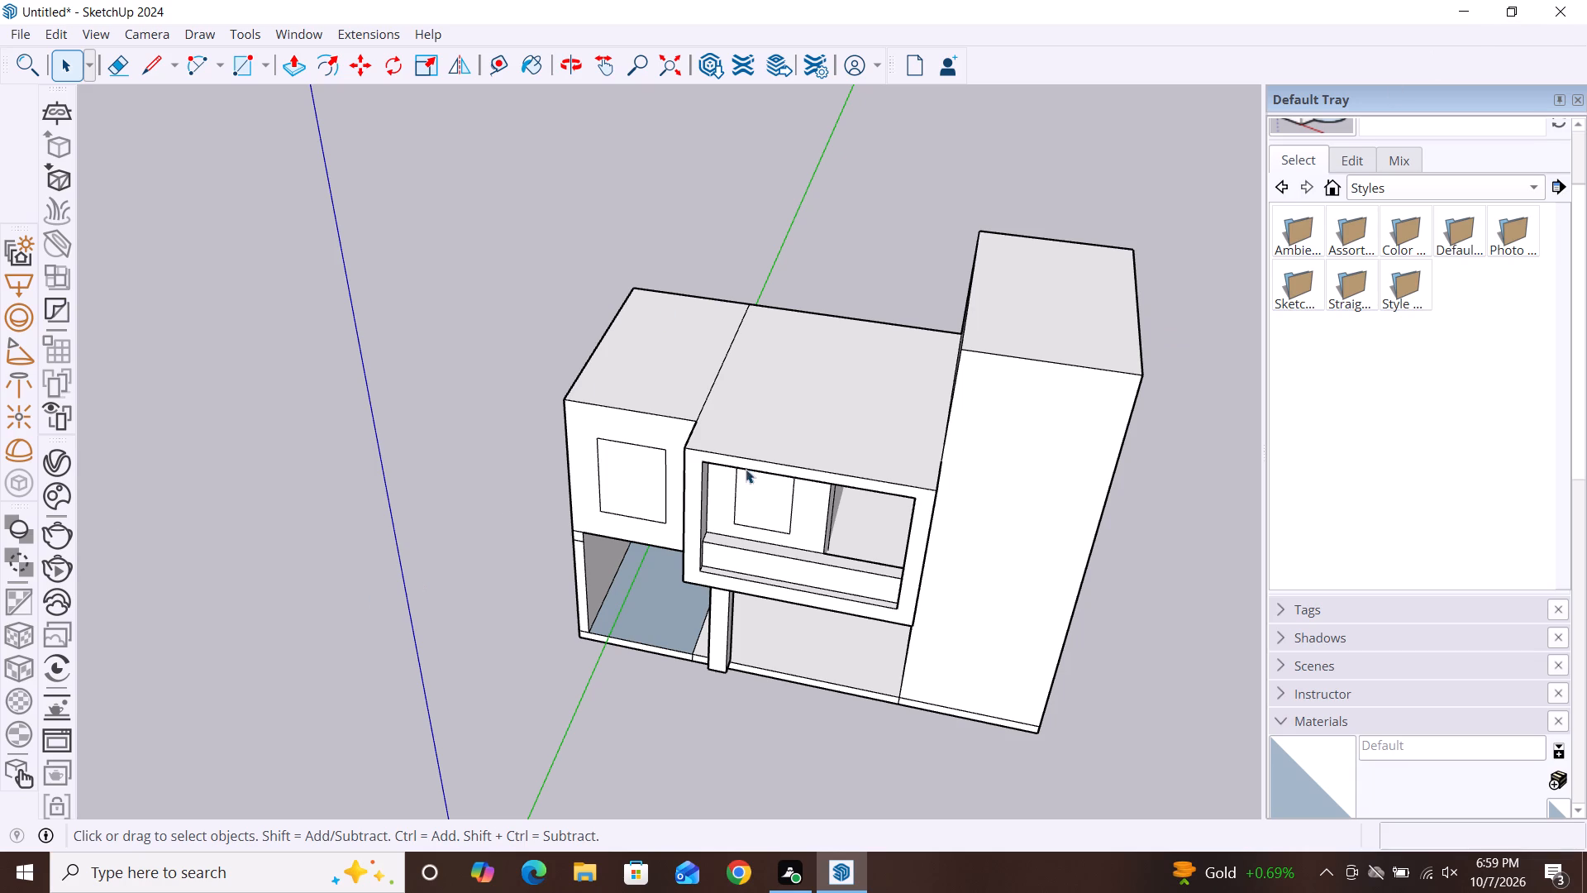
pyautogui.keyDown('alt'); pyautogui.moveTo(1051, 461); pyautogui.dragTo(903, 357, button='middle'); pyautogui.keyUp('alt')
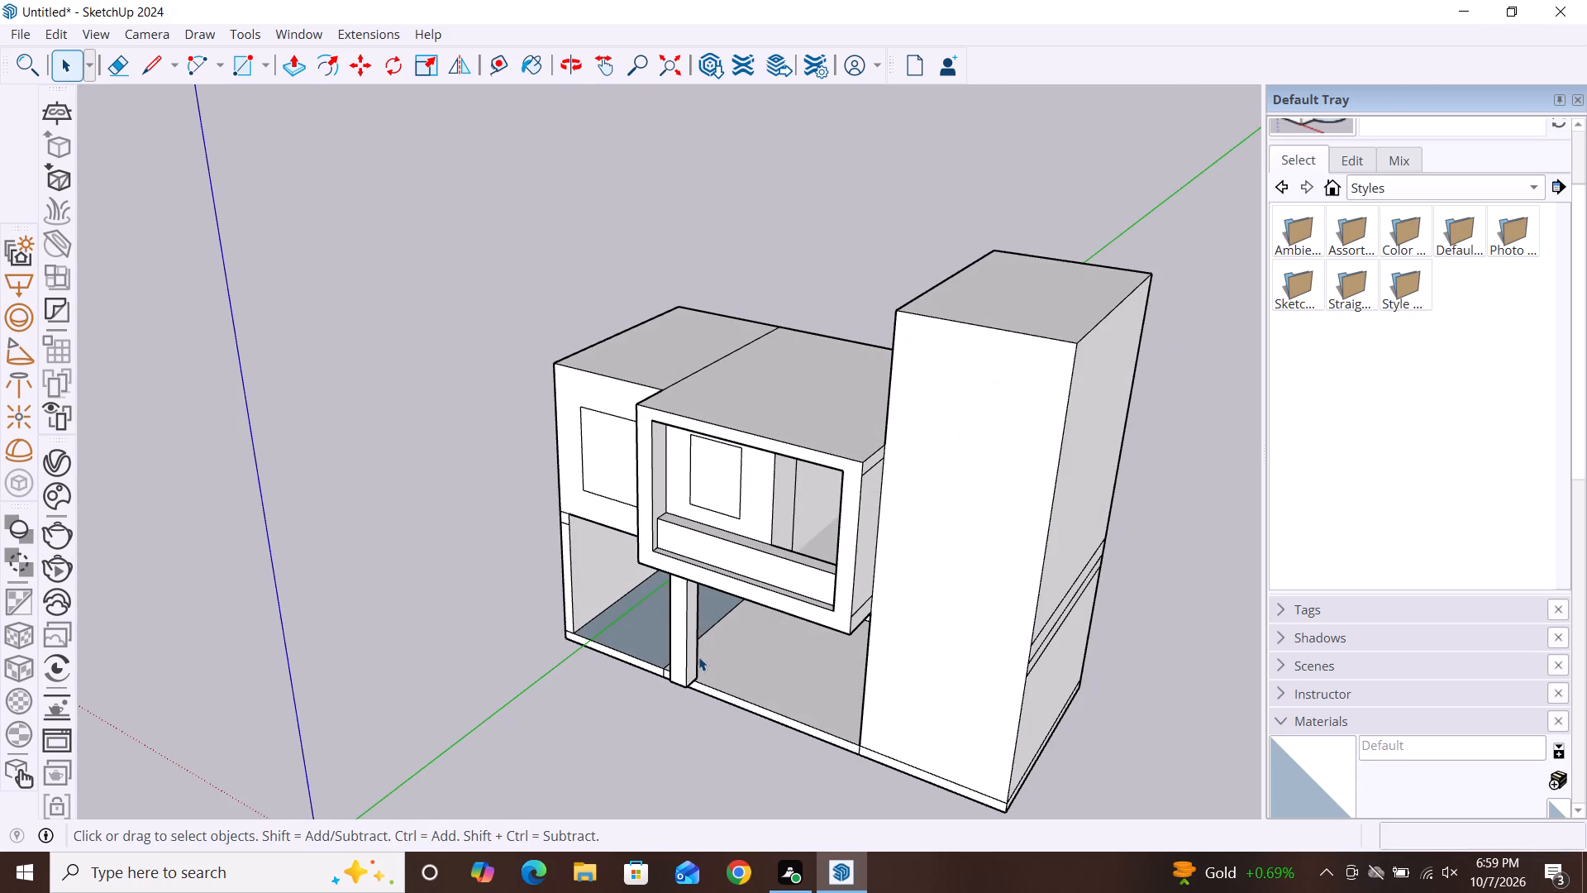
pyautogui.keyDown('alt'); pyautogui.moveTo(700, 657); pyautogui.dragTo(1079, 623, button='middle'); pyautogui.keyUp('alt')
pyautogui.scroll(-1, 1070, 603)
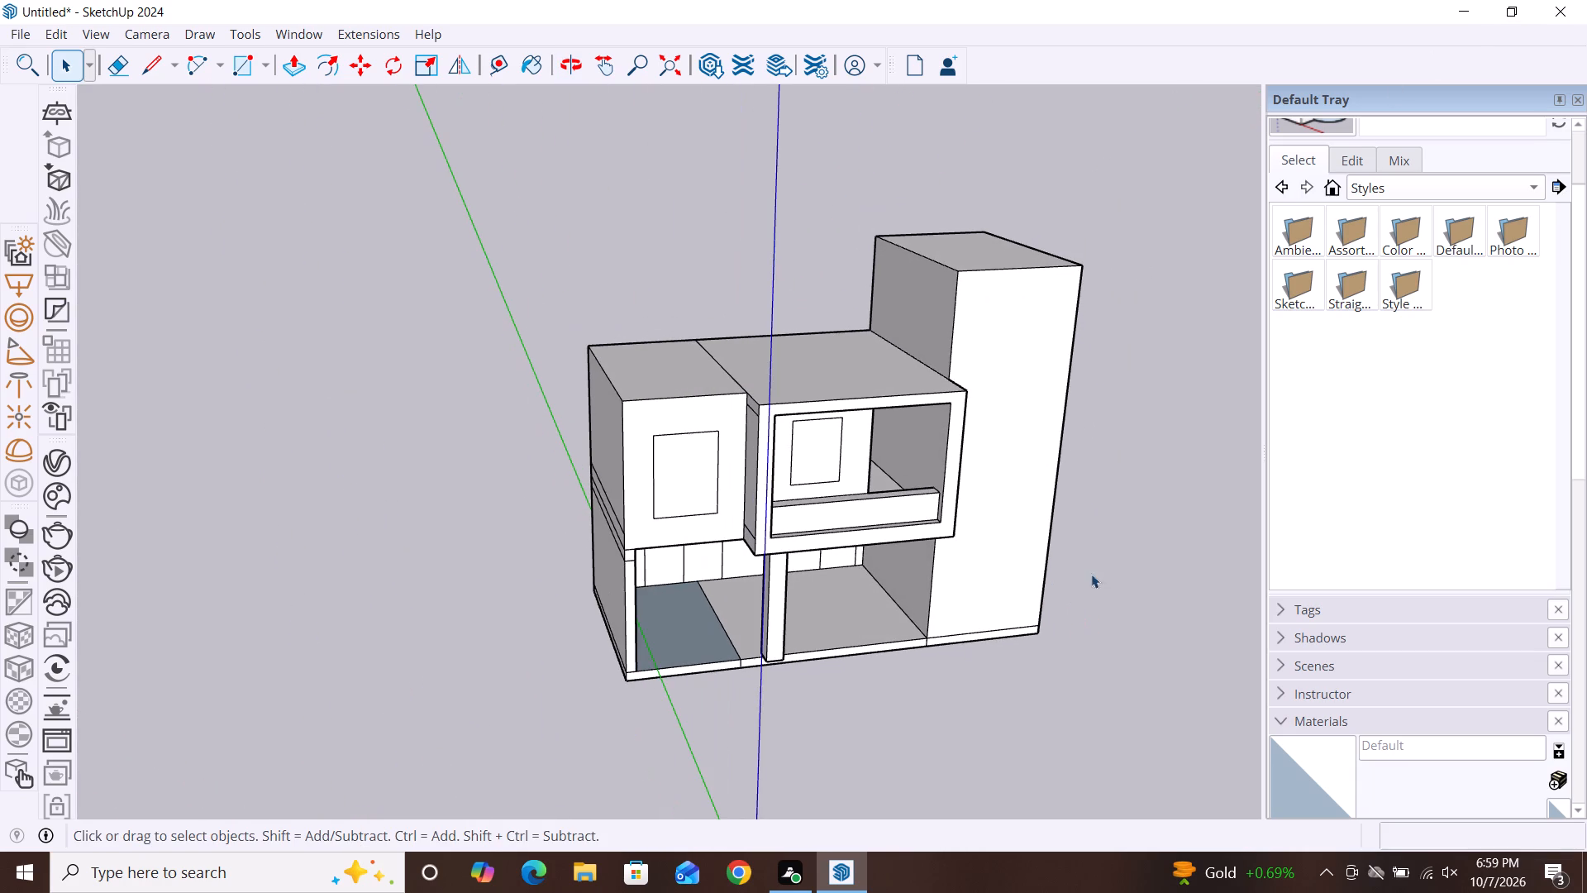
pyautogui.press('r')
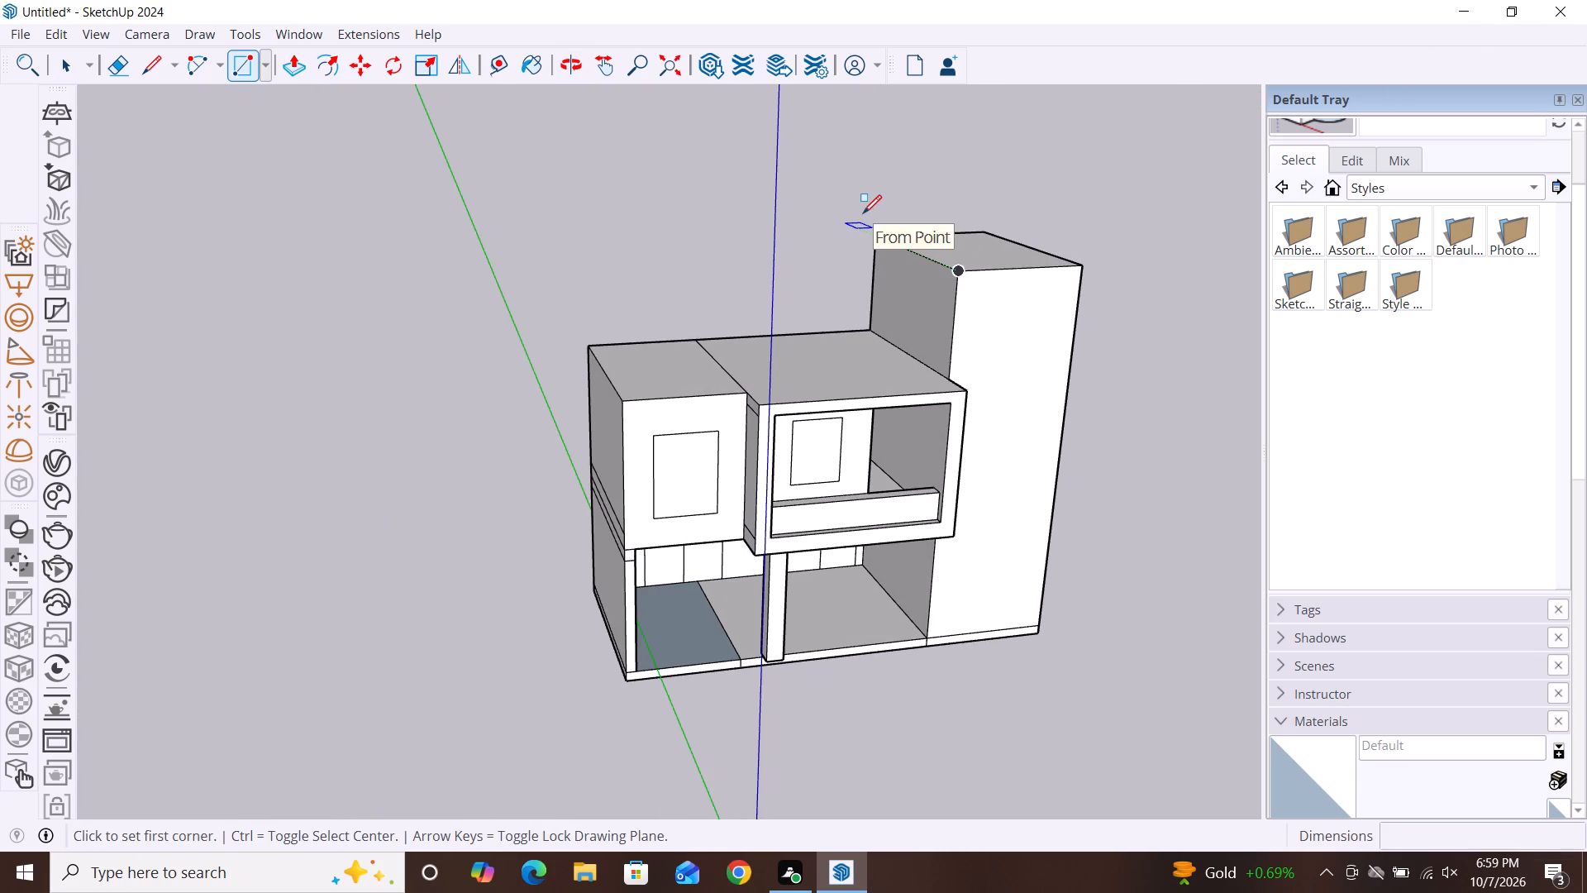
pyautogui.click(858, 208)
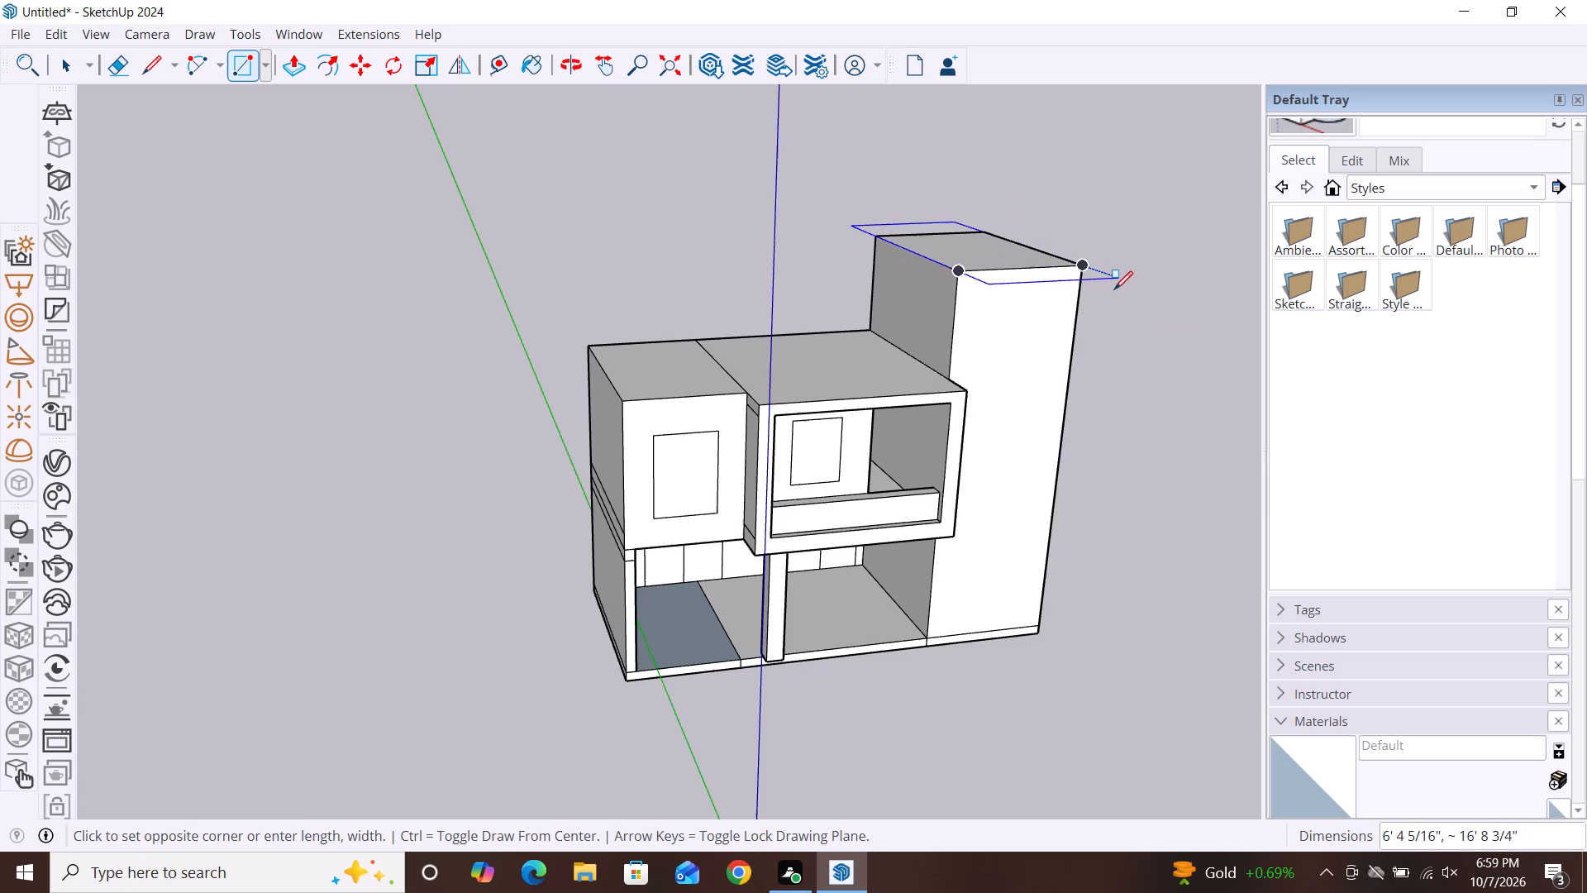
pyautogui.click(1117, 286)
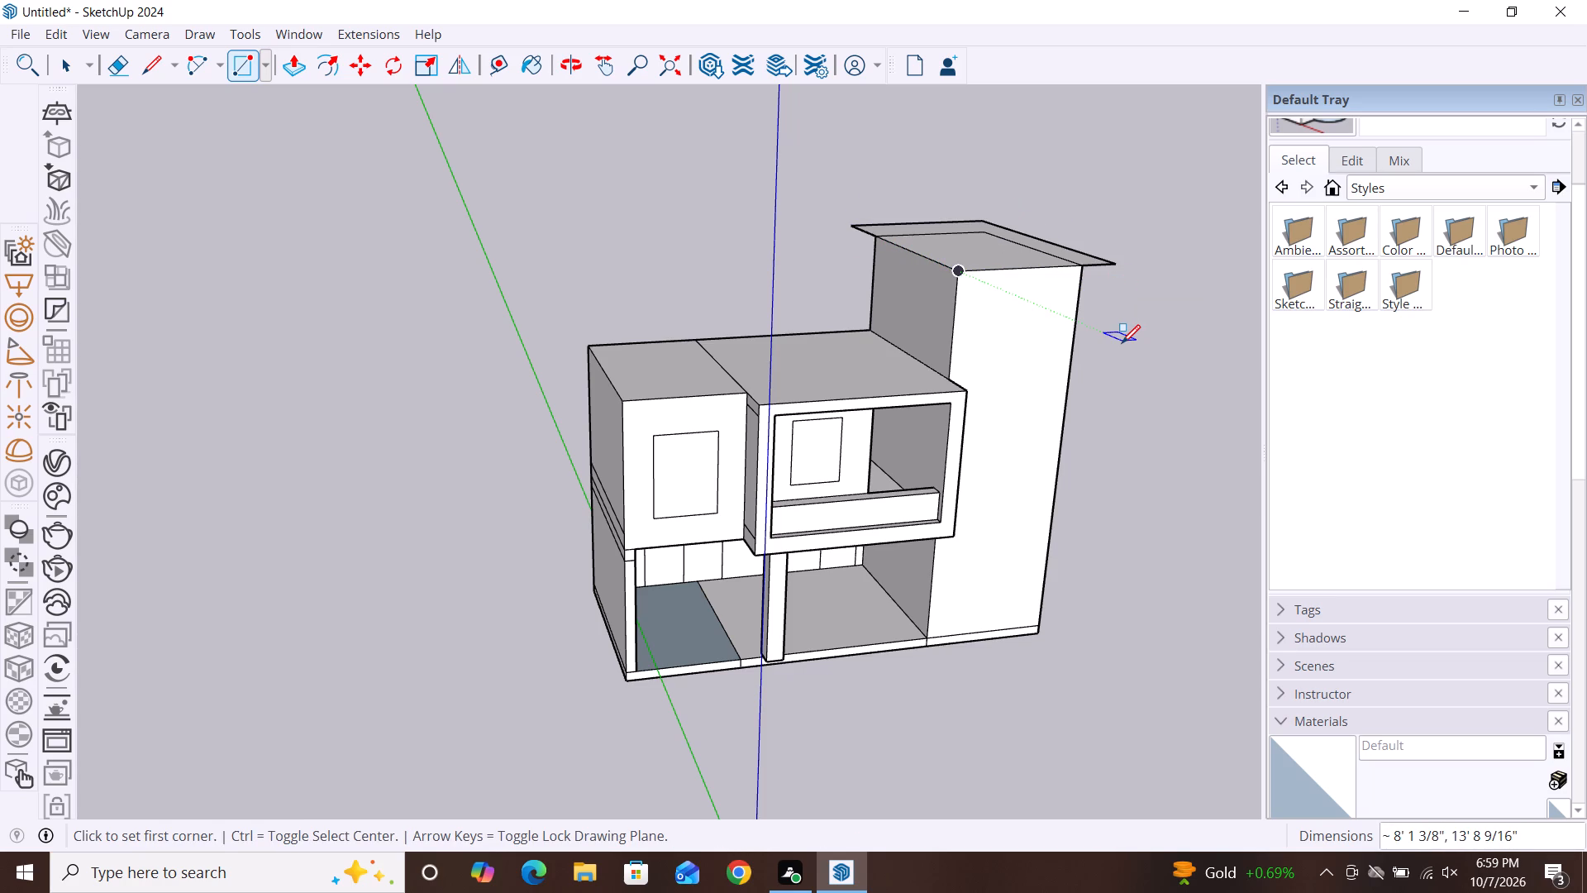
pyautogui.press('space')
pyautogui.press('space')
pyautogui.press('space')
pyautogui.press('space')
pyautogui.press('space')
pyautogui.press('space')
pyautogui.press('space')
pyautogui.press('space')
pyautogui.press('space')
pyautogui.press('space')
pyautogui.press('space')
pyautogui.press('space')
pyautogui.press('space')
pyautogui.press('space')
pyautogui.press('space')
pyautogui.press('space')
pyautogui.press('space')
pyautogui.press('space')
pyautogui.press('space')
pyautogui.press('space')
pyautogui.press('space')
# Copy the tower top's edge above the lower roof outward about 2' 2" and join its front end to the tower corner.
pyautogui.moveTo(1056, 388); pyautogui.dragTo(1050, 517, button='middle')
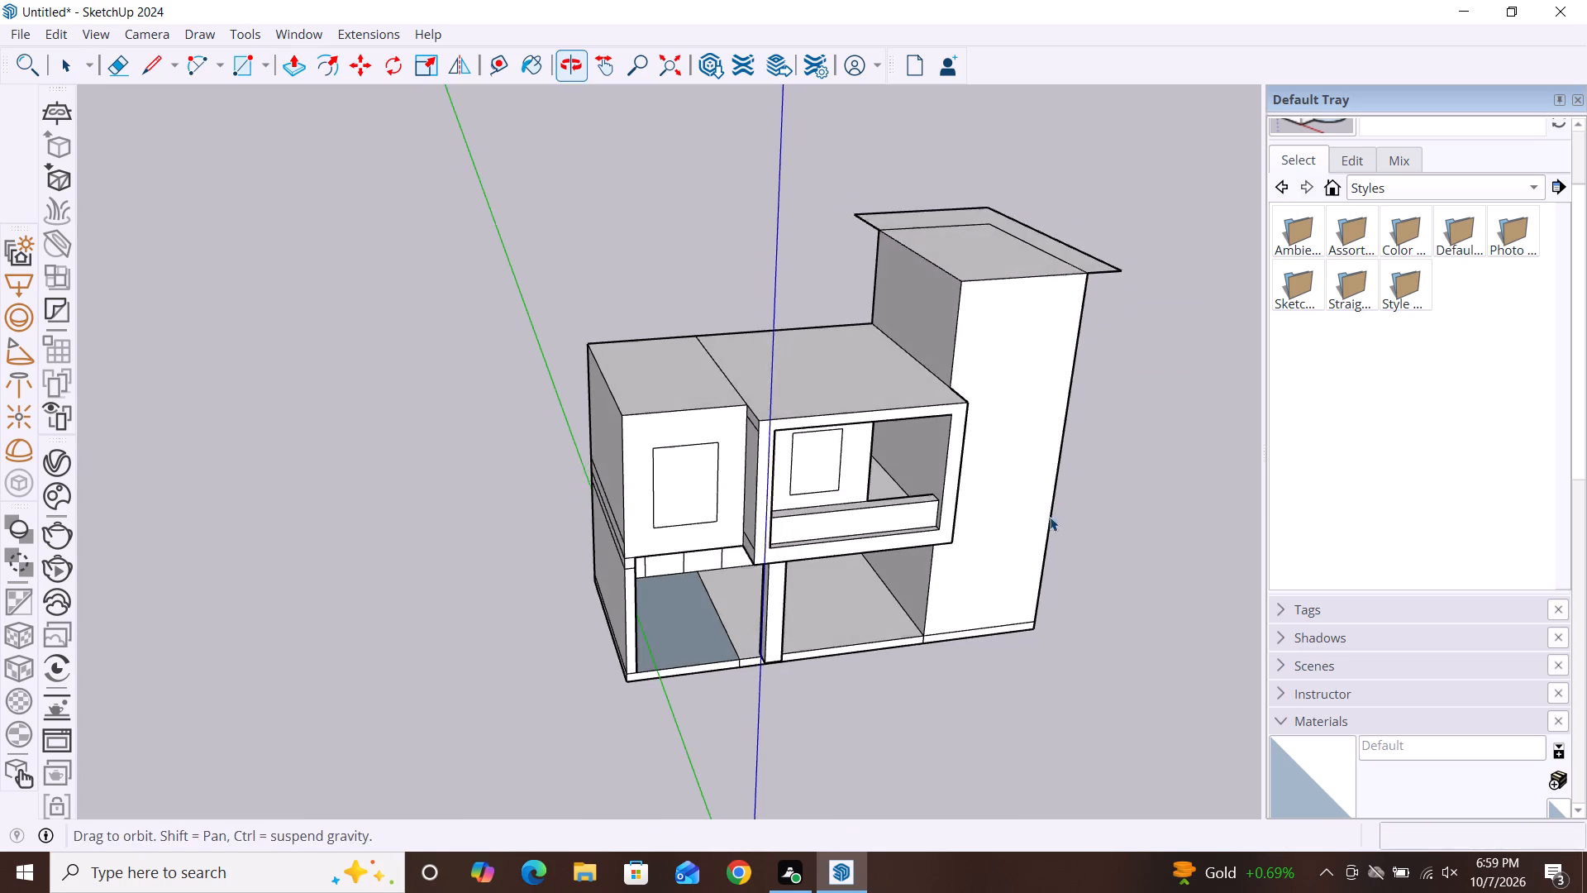
pyautogui.moveTo(1050, 517); pyautogui.dragTo(1032, 592, button='middle')
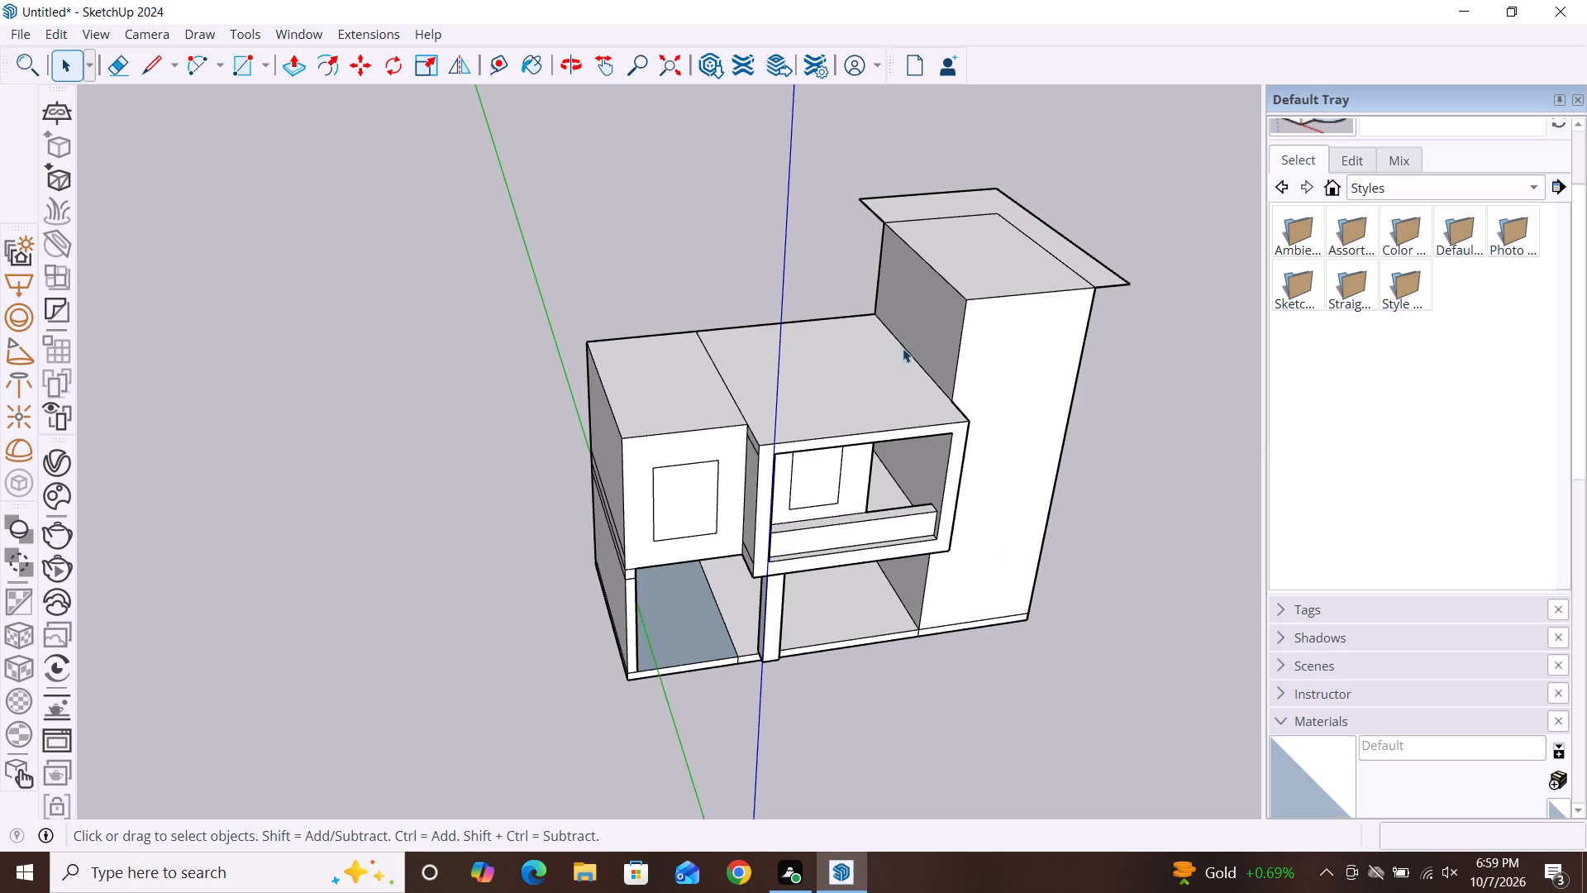
pyautogui.click(936, 271)
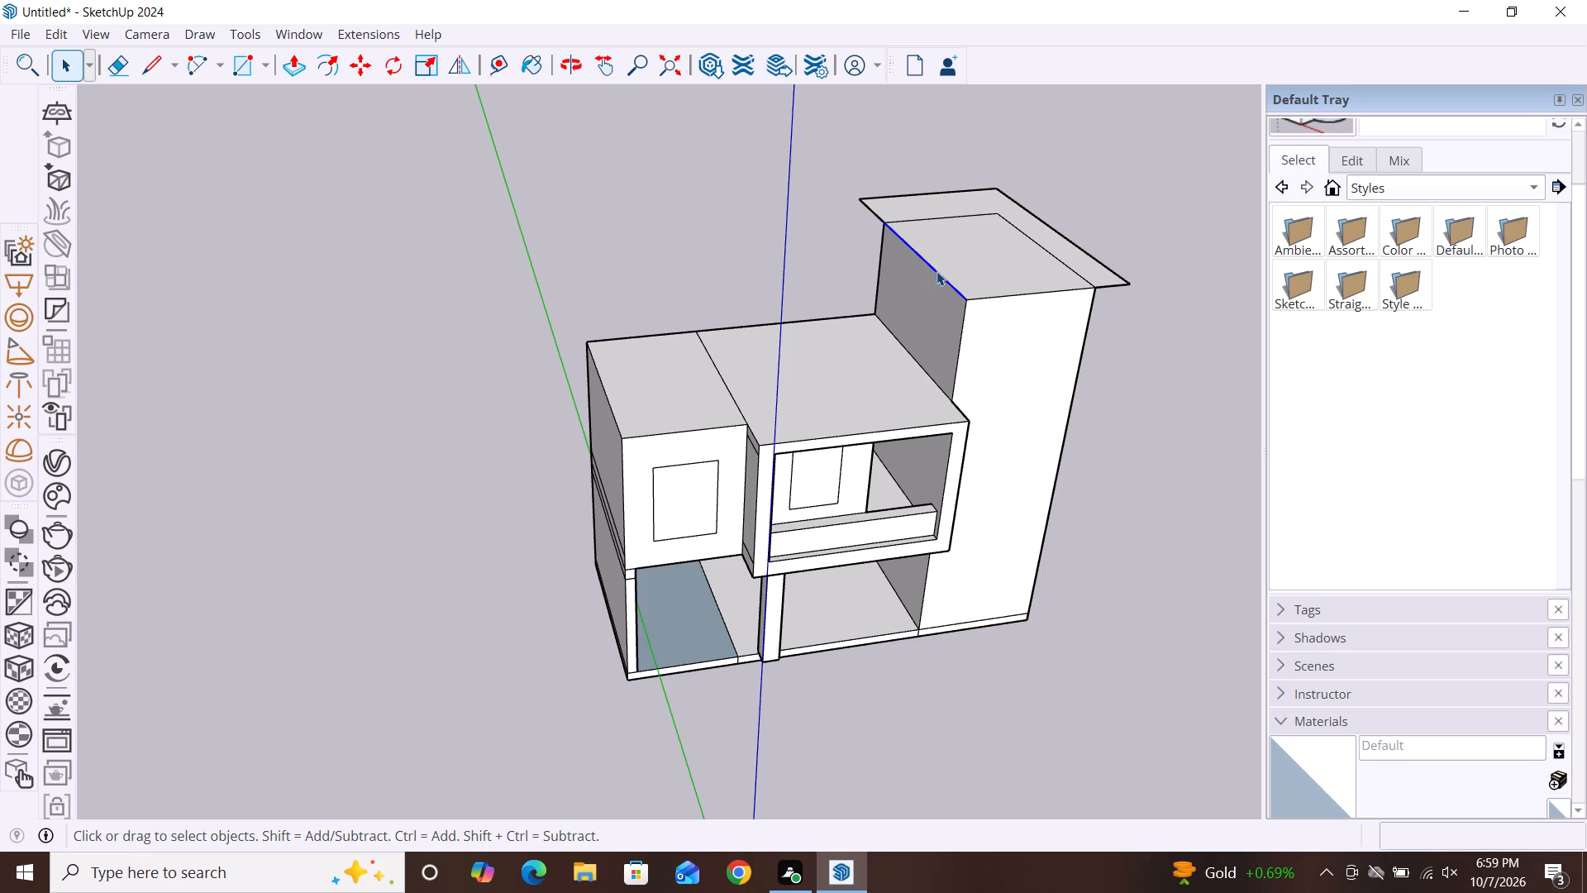
pyautogui.press('m')
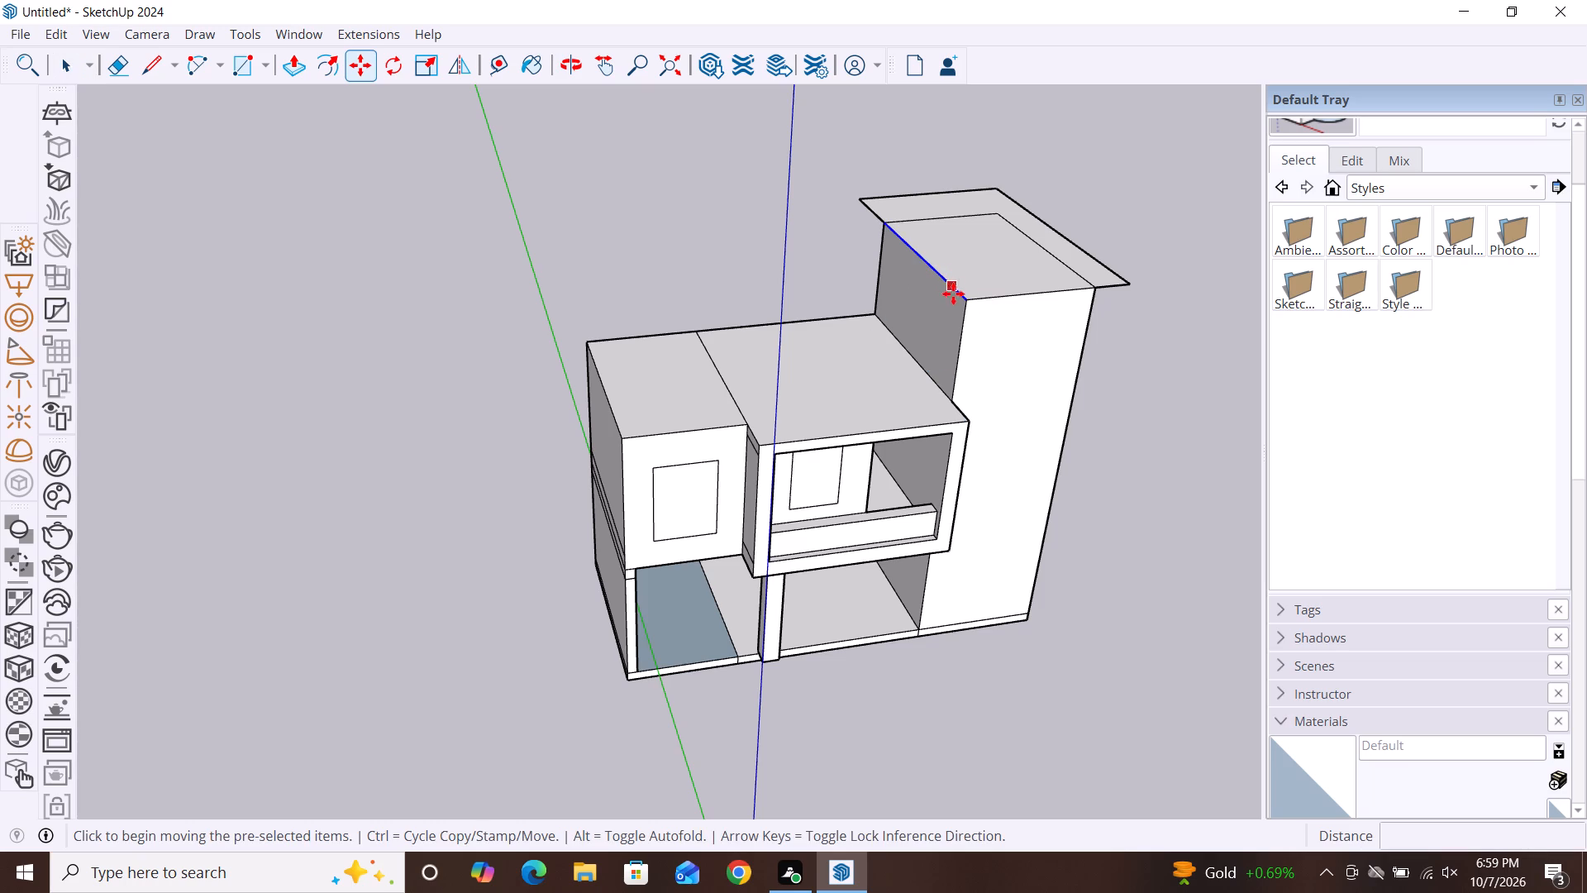
pyautogui.click(967, 302)
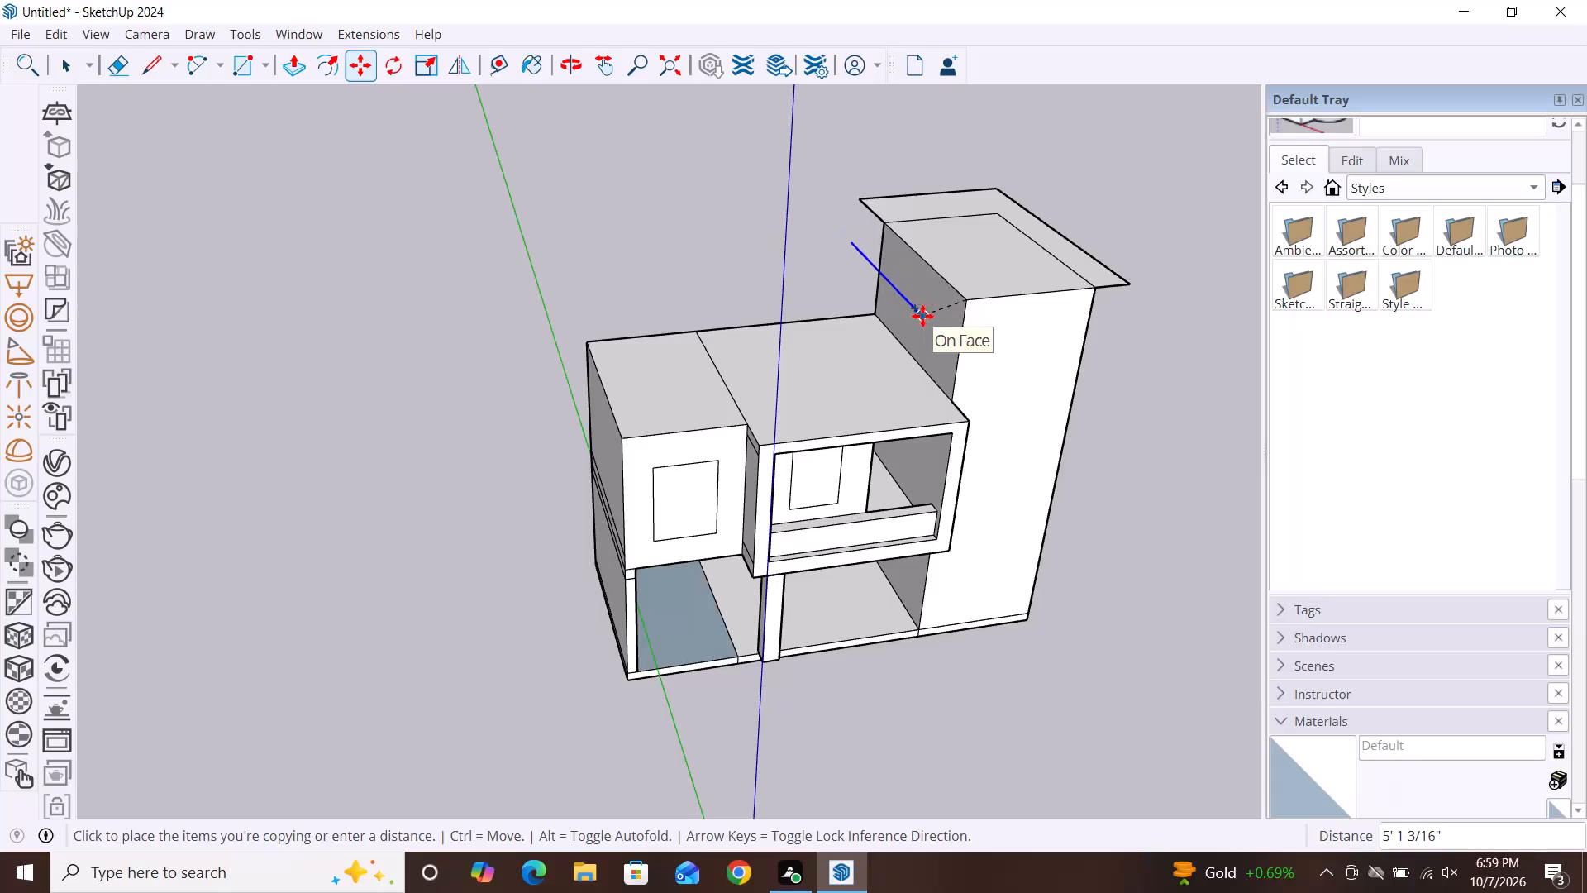
pyautogui.click(922, 308)
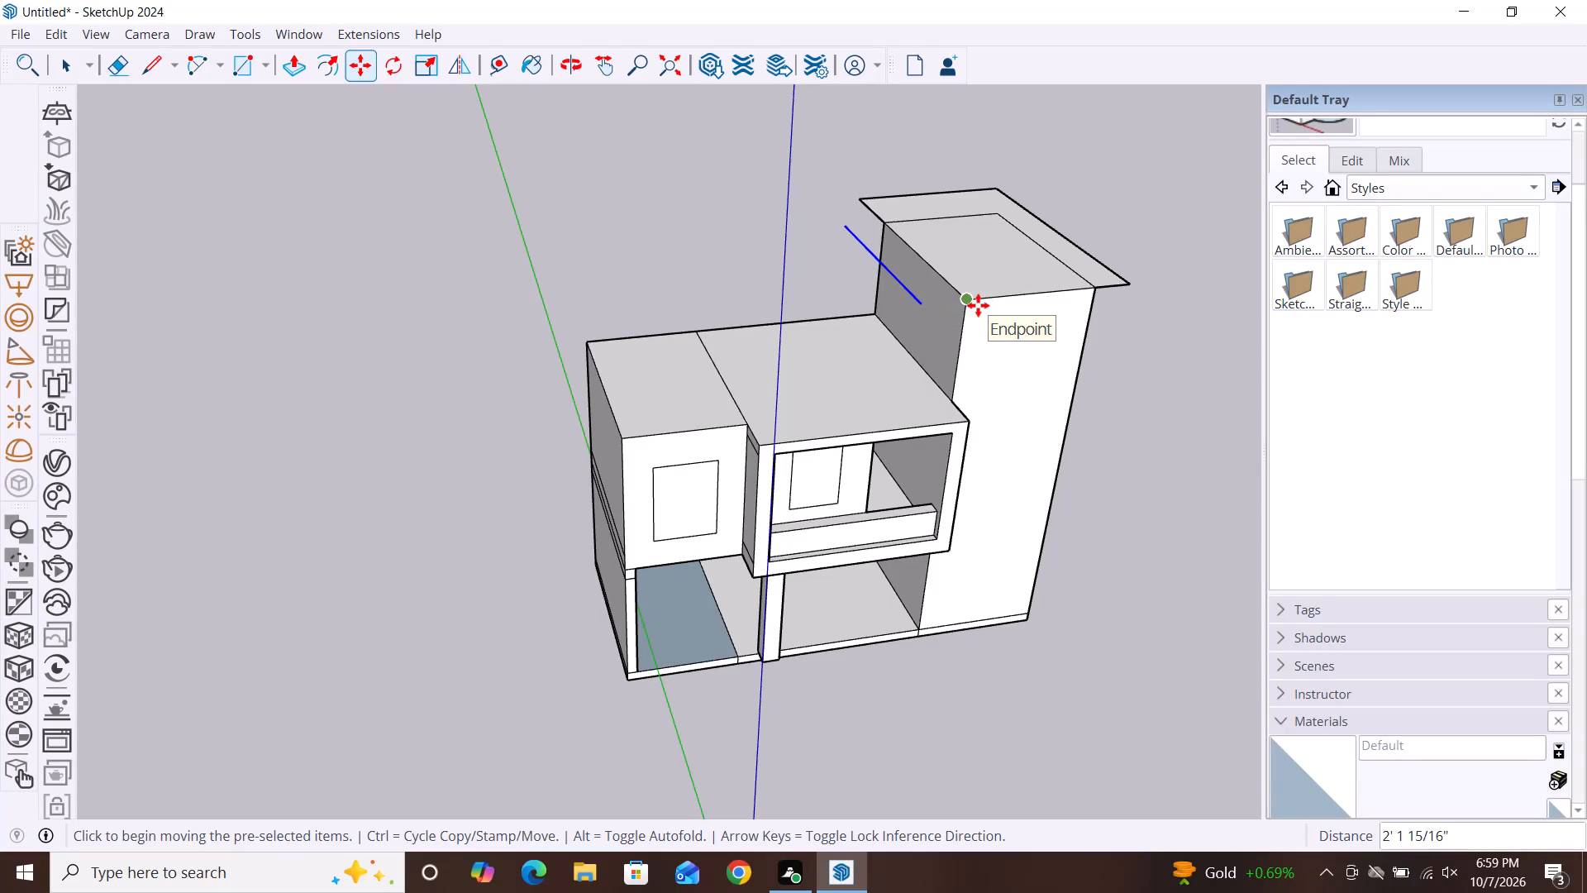
pyautogui.press('space')
pyautogui.press('l')
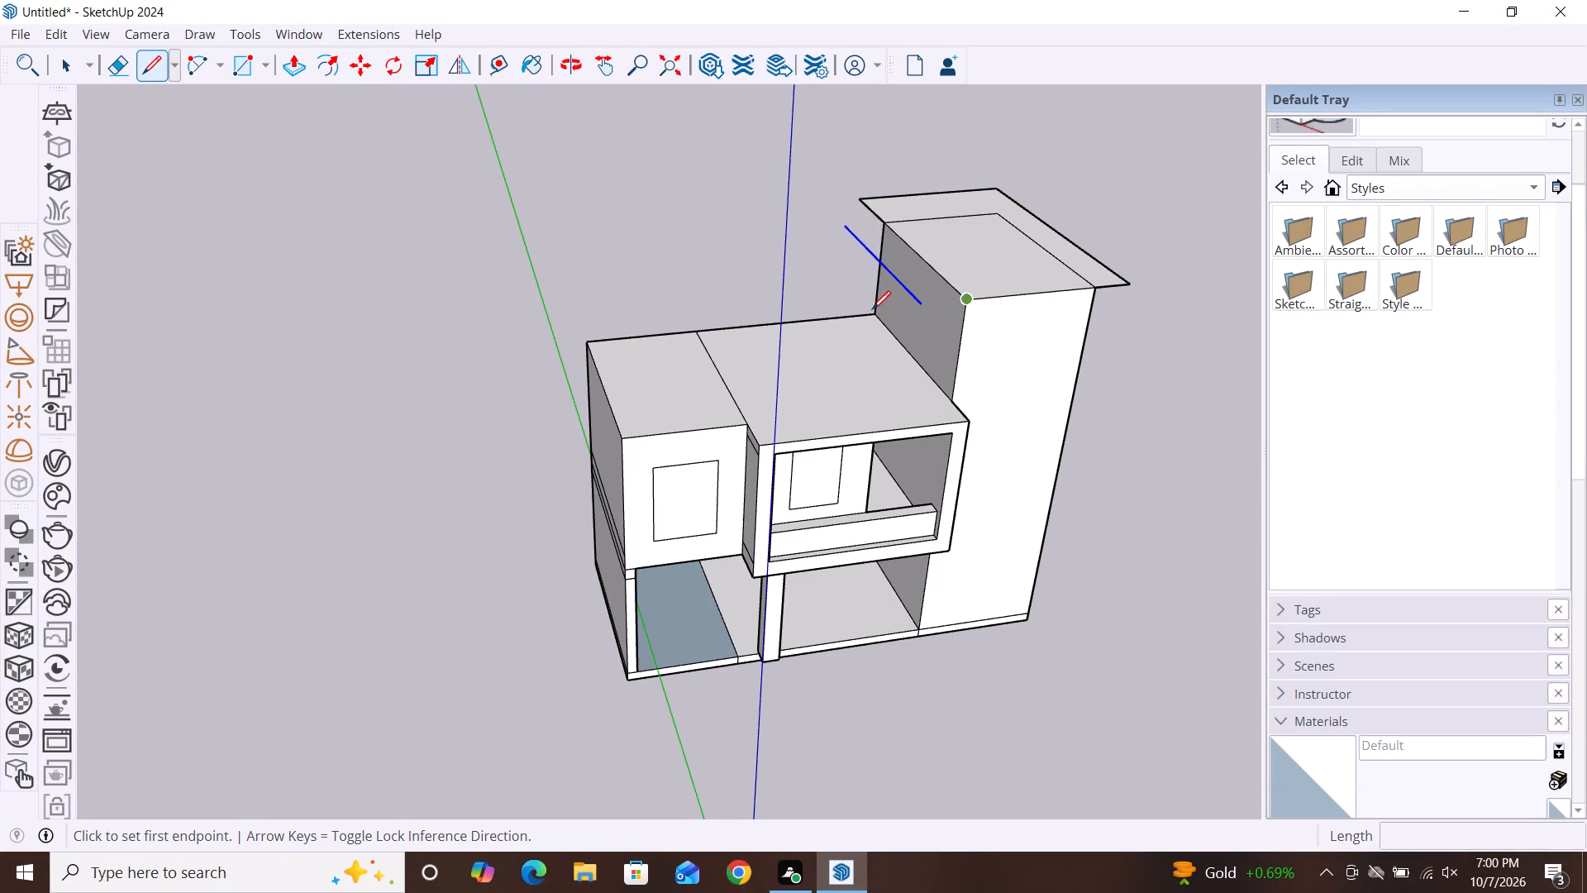
pyautogui.click(967, 301)
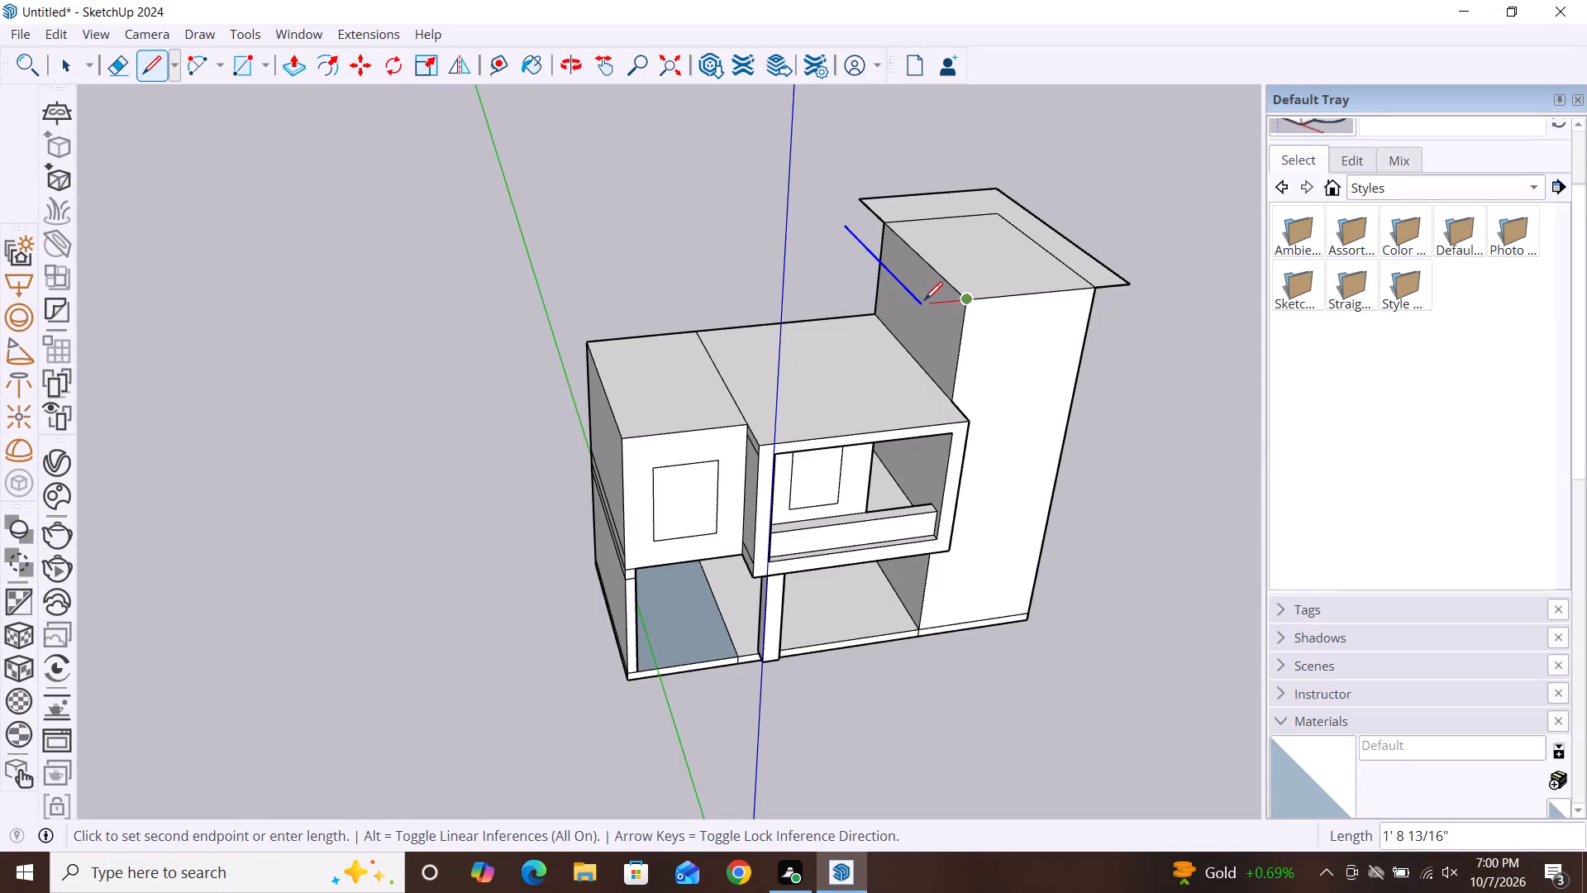
pyautogui.click(920, 302)
pyautogui.press('space')
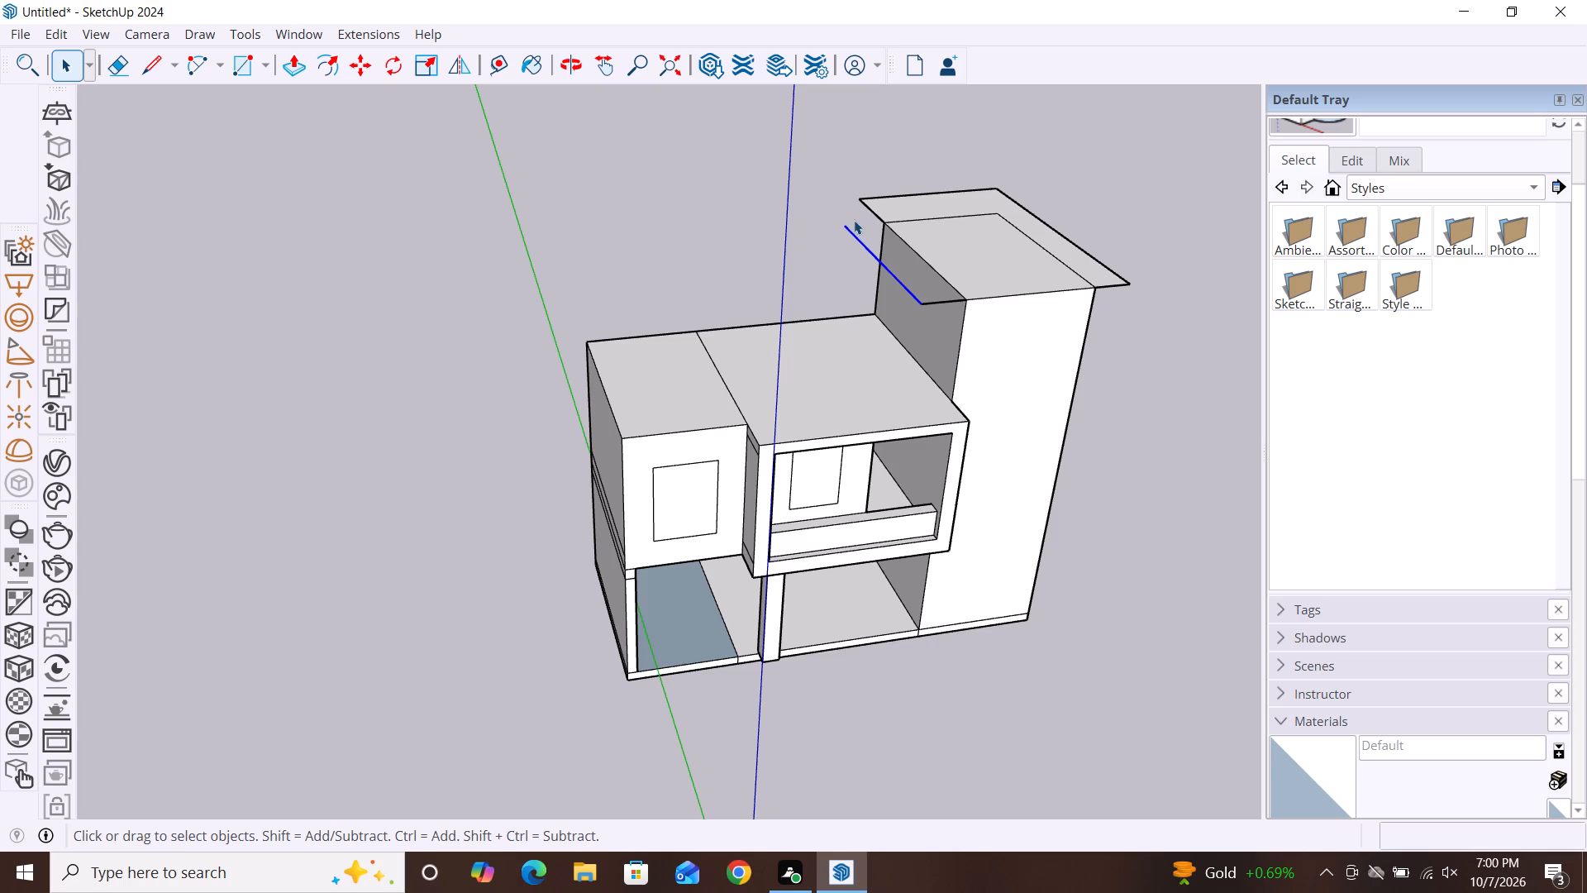
# Copy the short rear overhang edge outward about 2' 2" and close the back with a line, completing the overhang above the lower roof.
pyautogui.scroll(6, 838, 220)
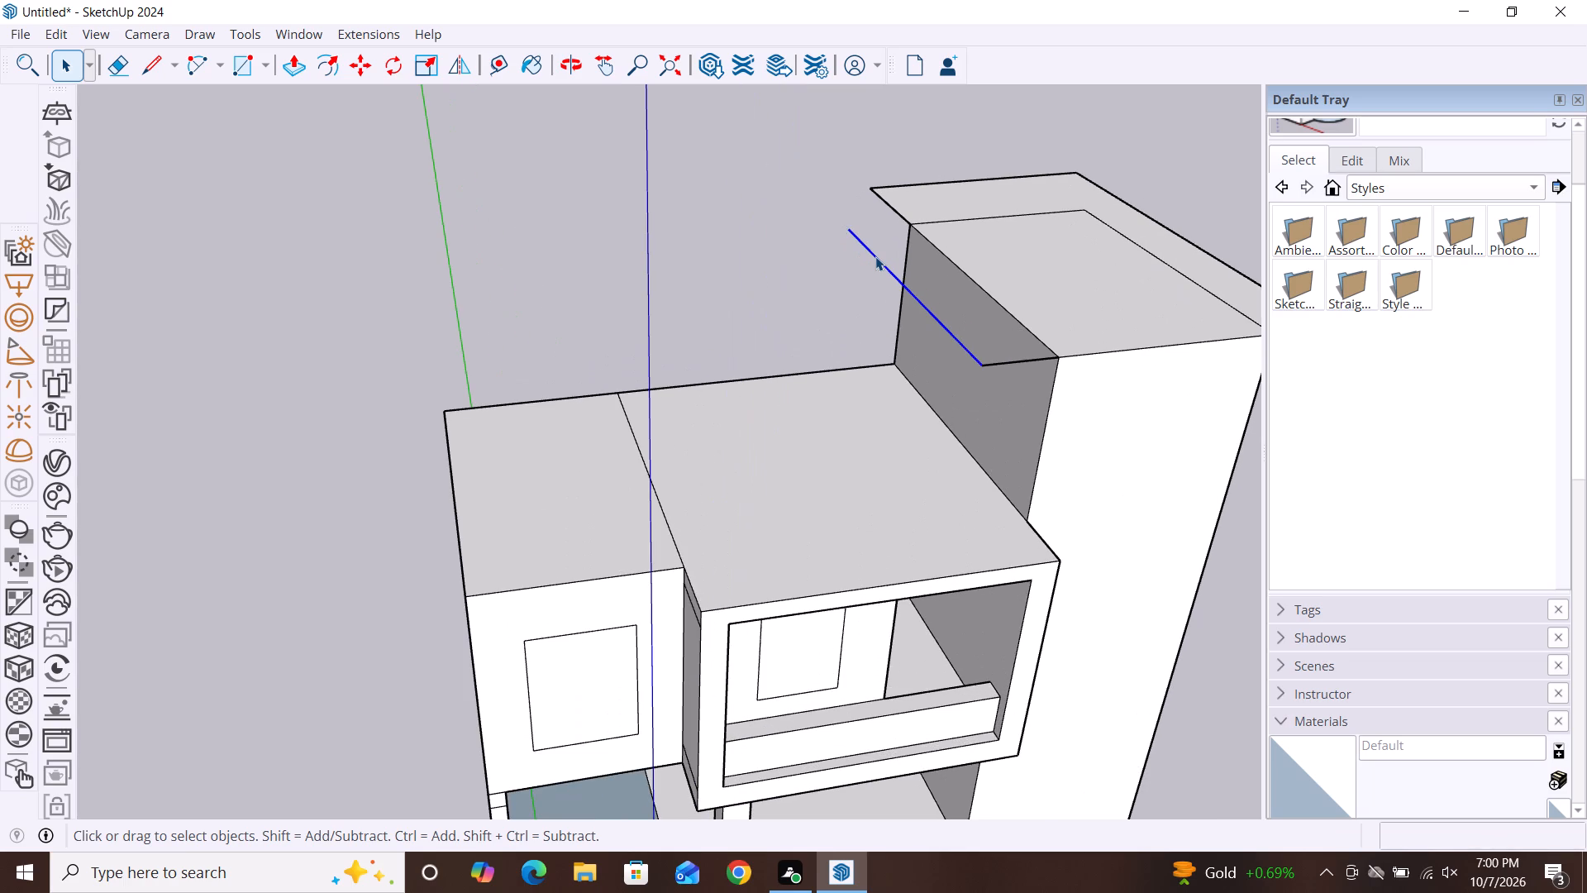
pyautogui.write('m')
pyautogui.press('space')
pyautogui.doubleClick(908, 219)
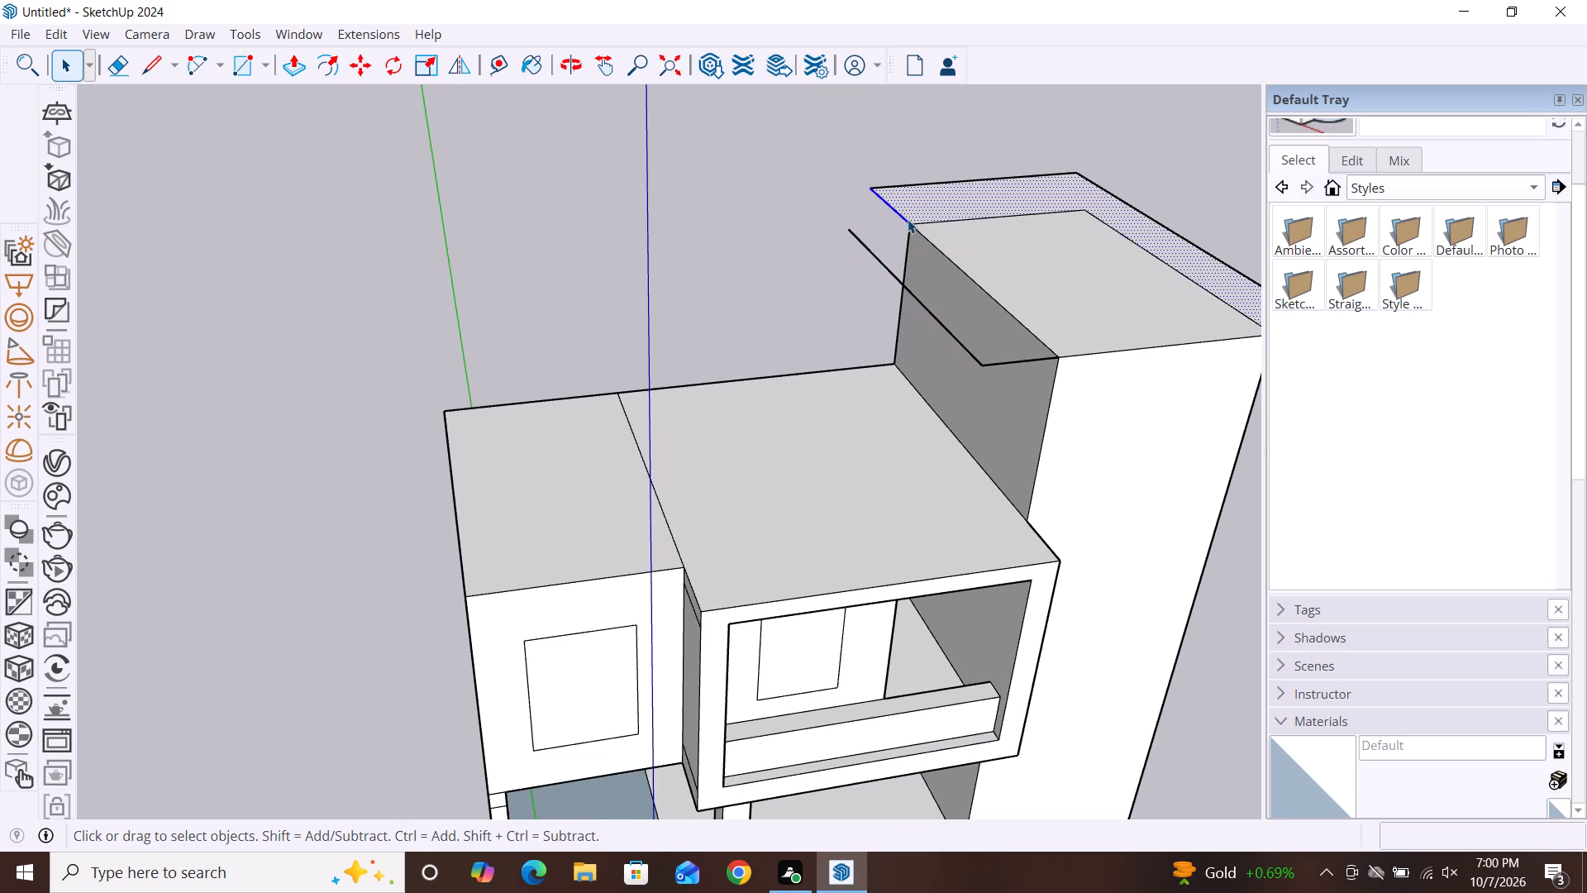
pyautogui.click(792, 185)
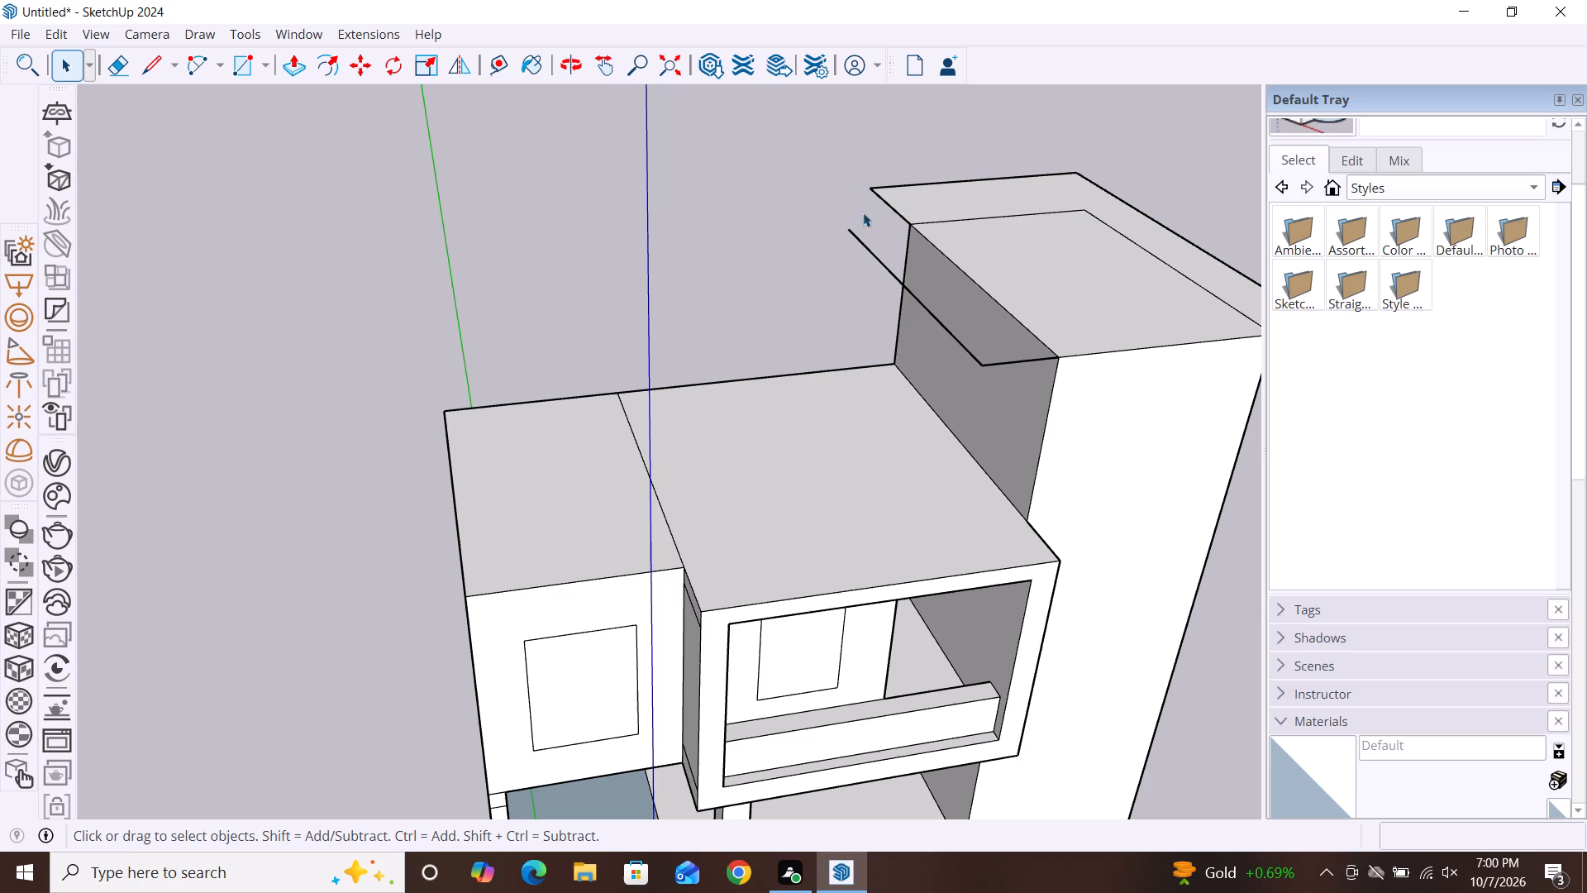
pyautogui.click(903, 216)
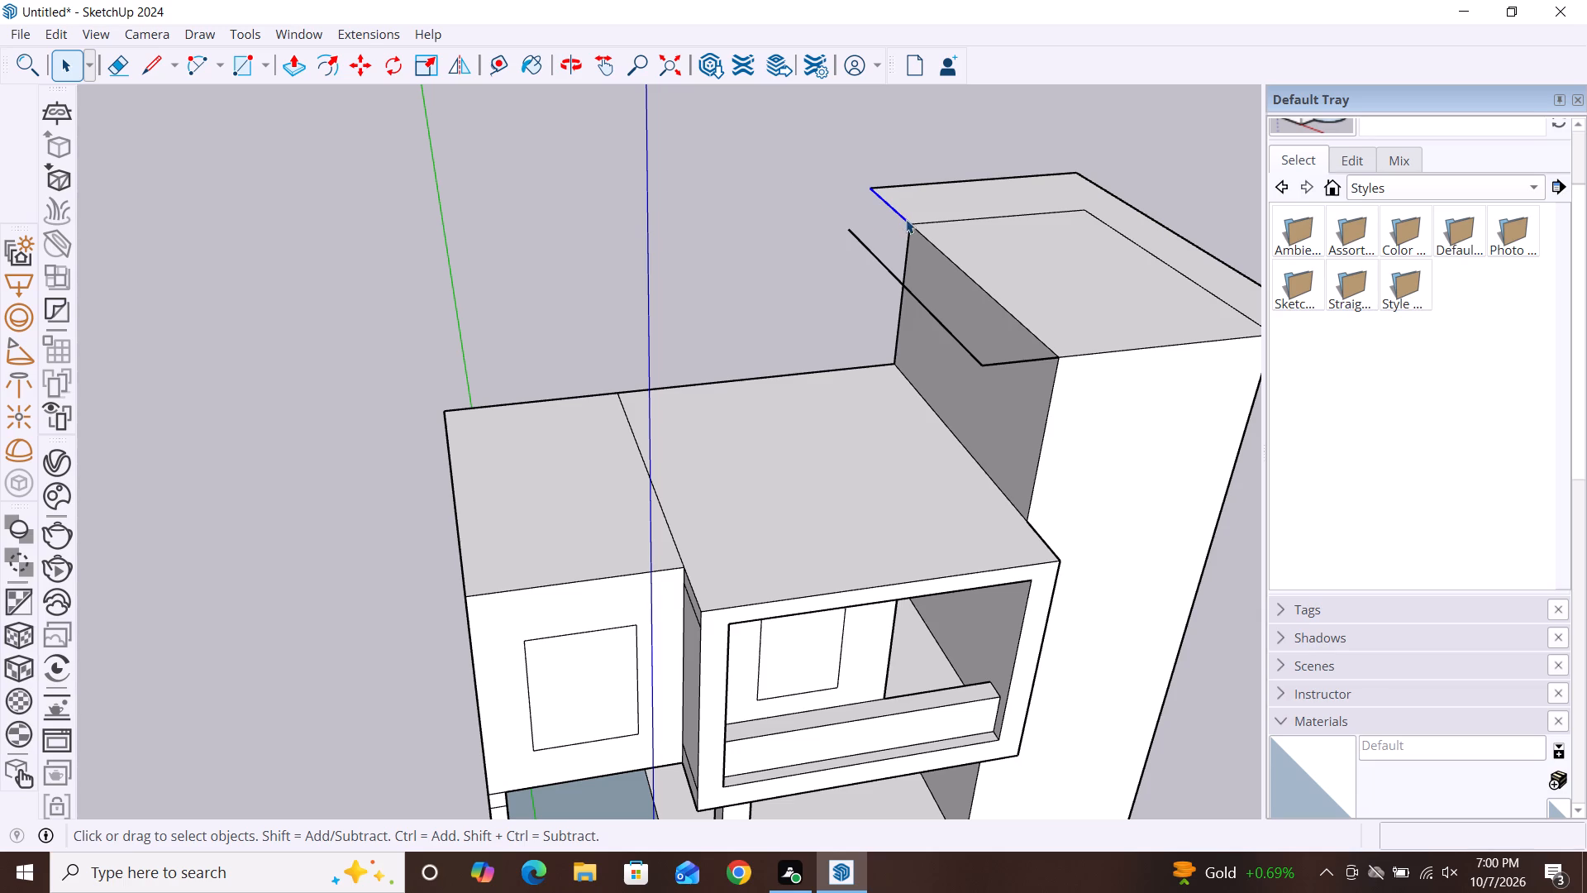
pyautogui.press('m')
pyautogui.click(917, 226)
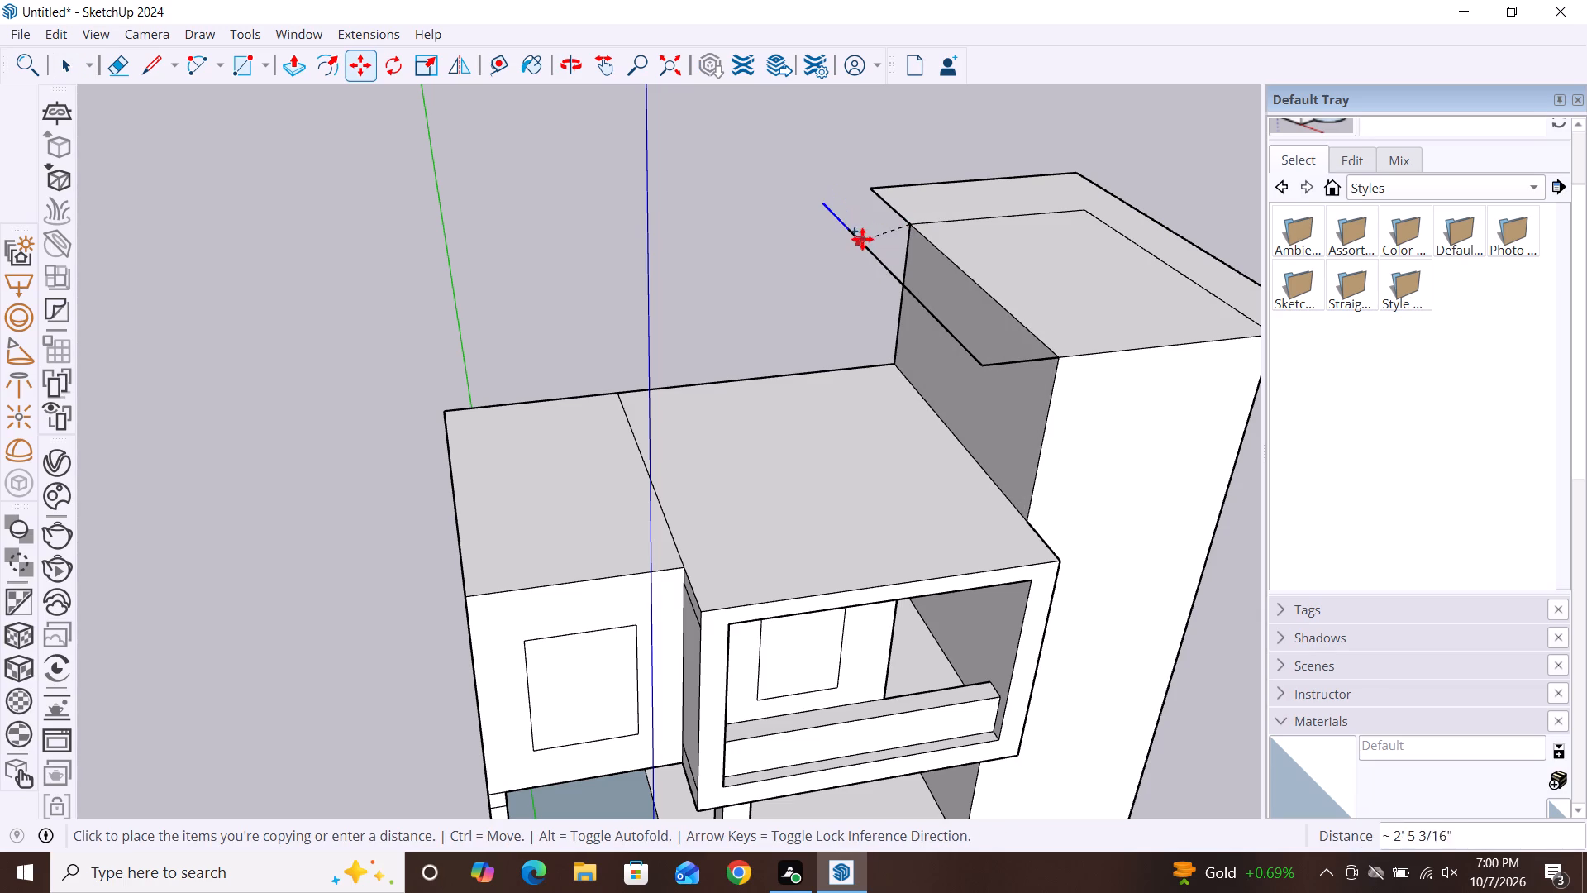
pyautogui.click(857, 233)
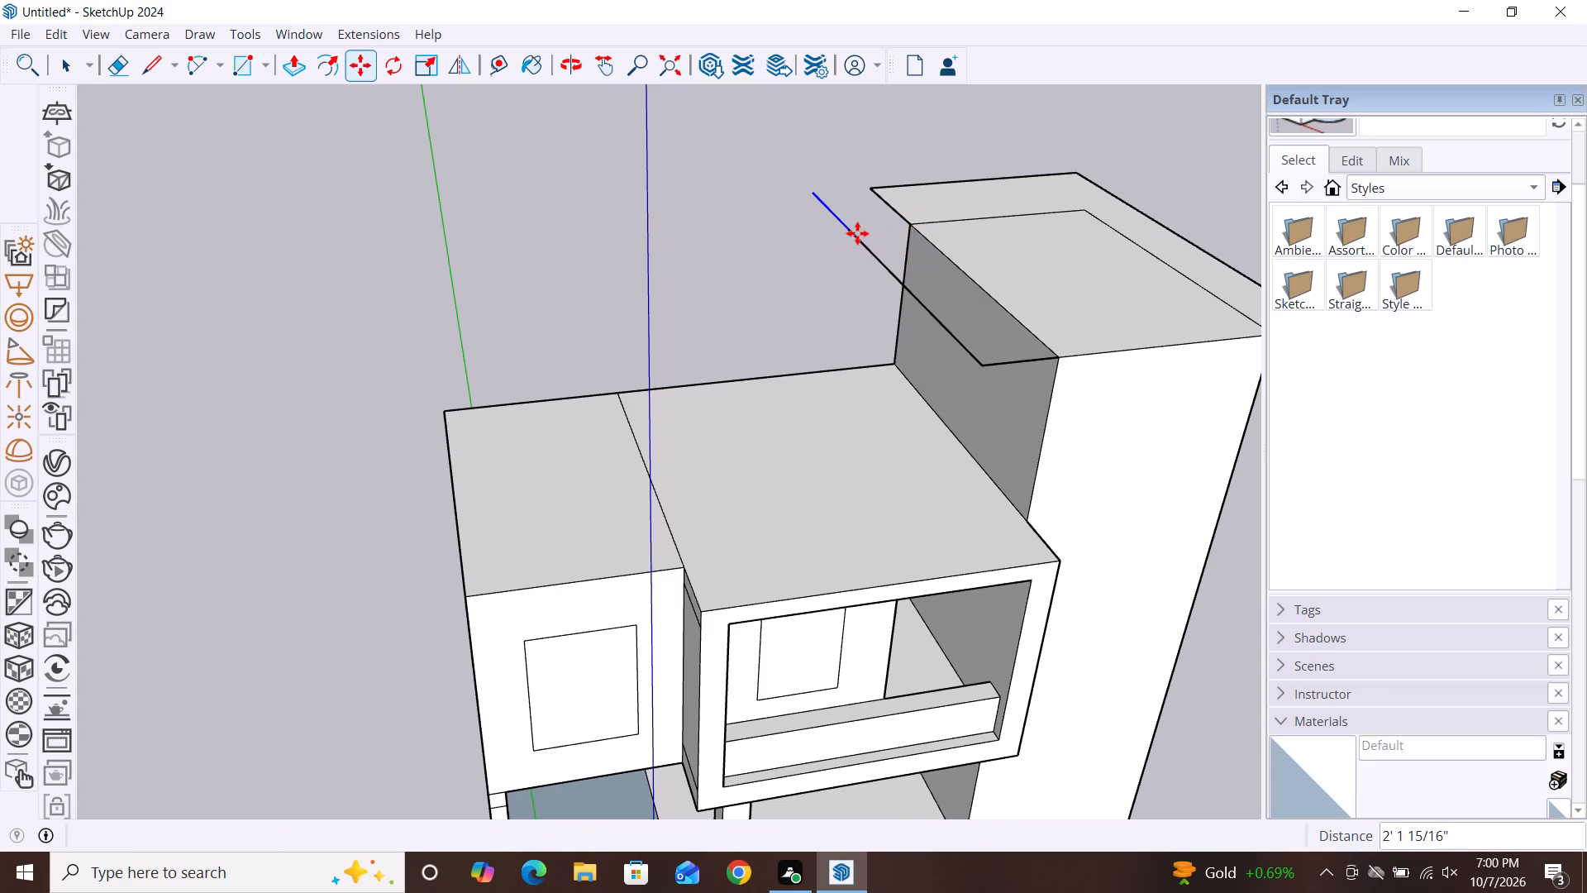
pyautogui.press('space')
pyautogui.write('l')
pyautogui.doubleClick(817, 194)
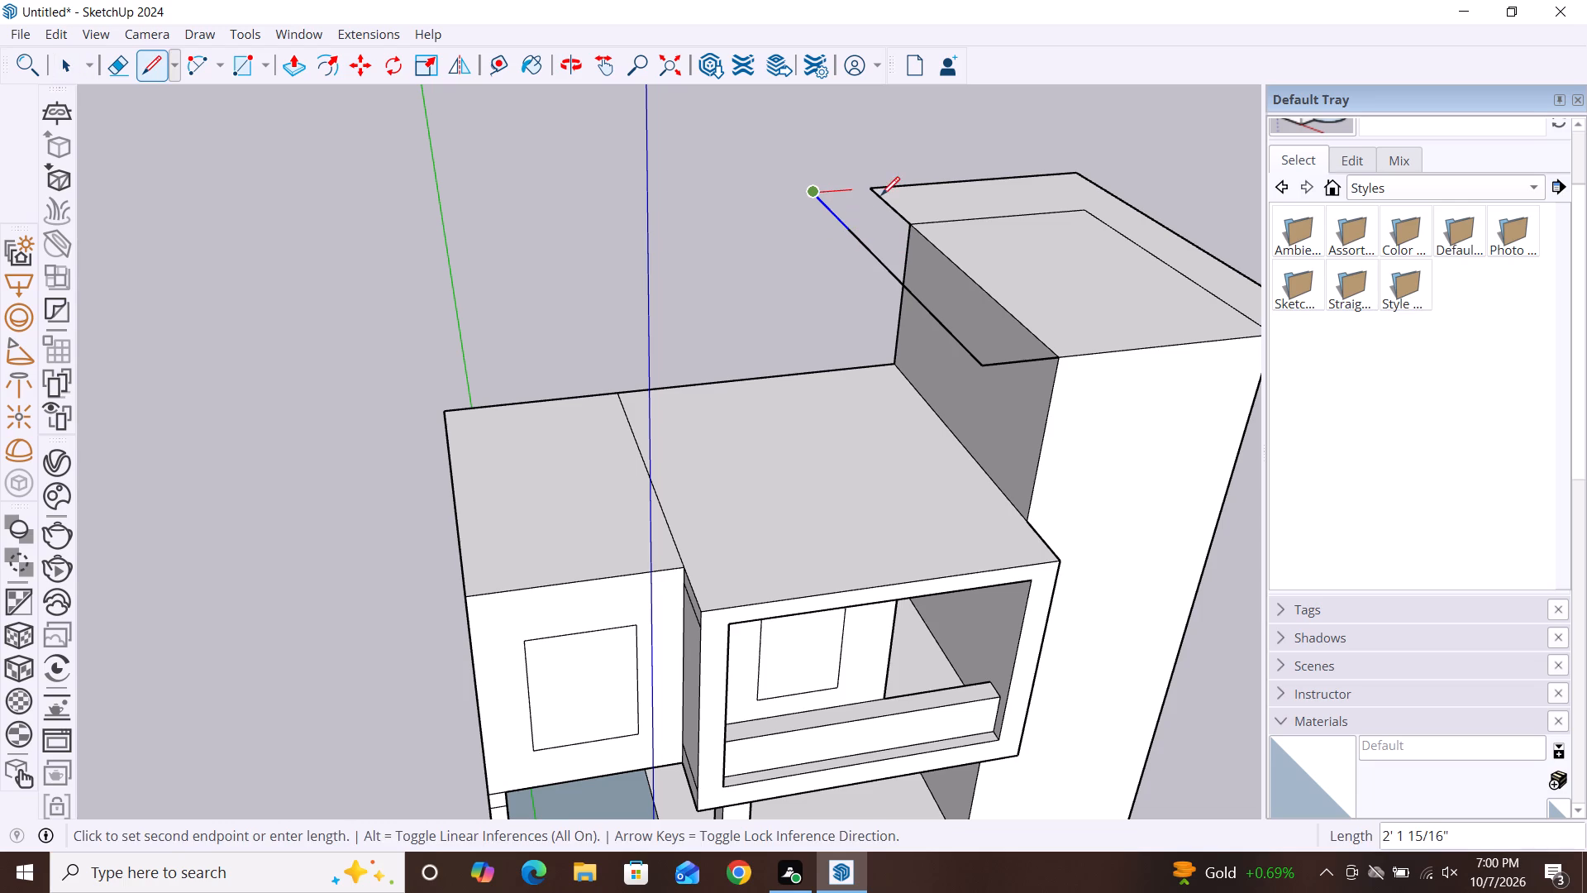
pyautogui.click(875, 186)
pyautogui.press('space')
# Copy the three front edge segments of the tower roof outline forward about 2' 10".
pyautogui.scroll(-2, 741, 221)
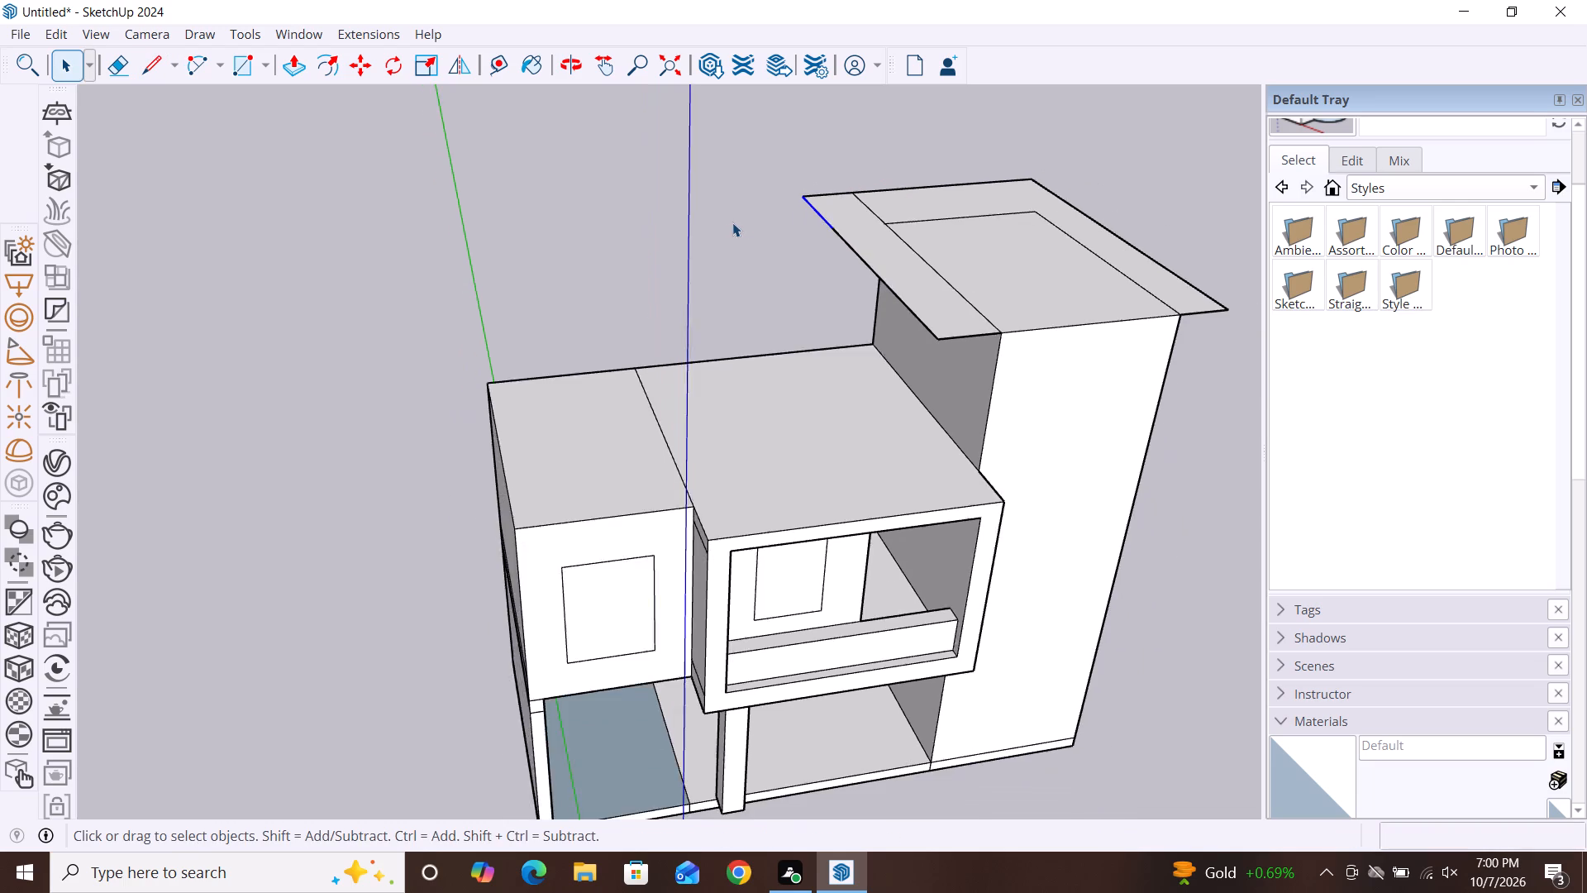
pyautogui.scroll(-6, 732, 222)
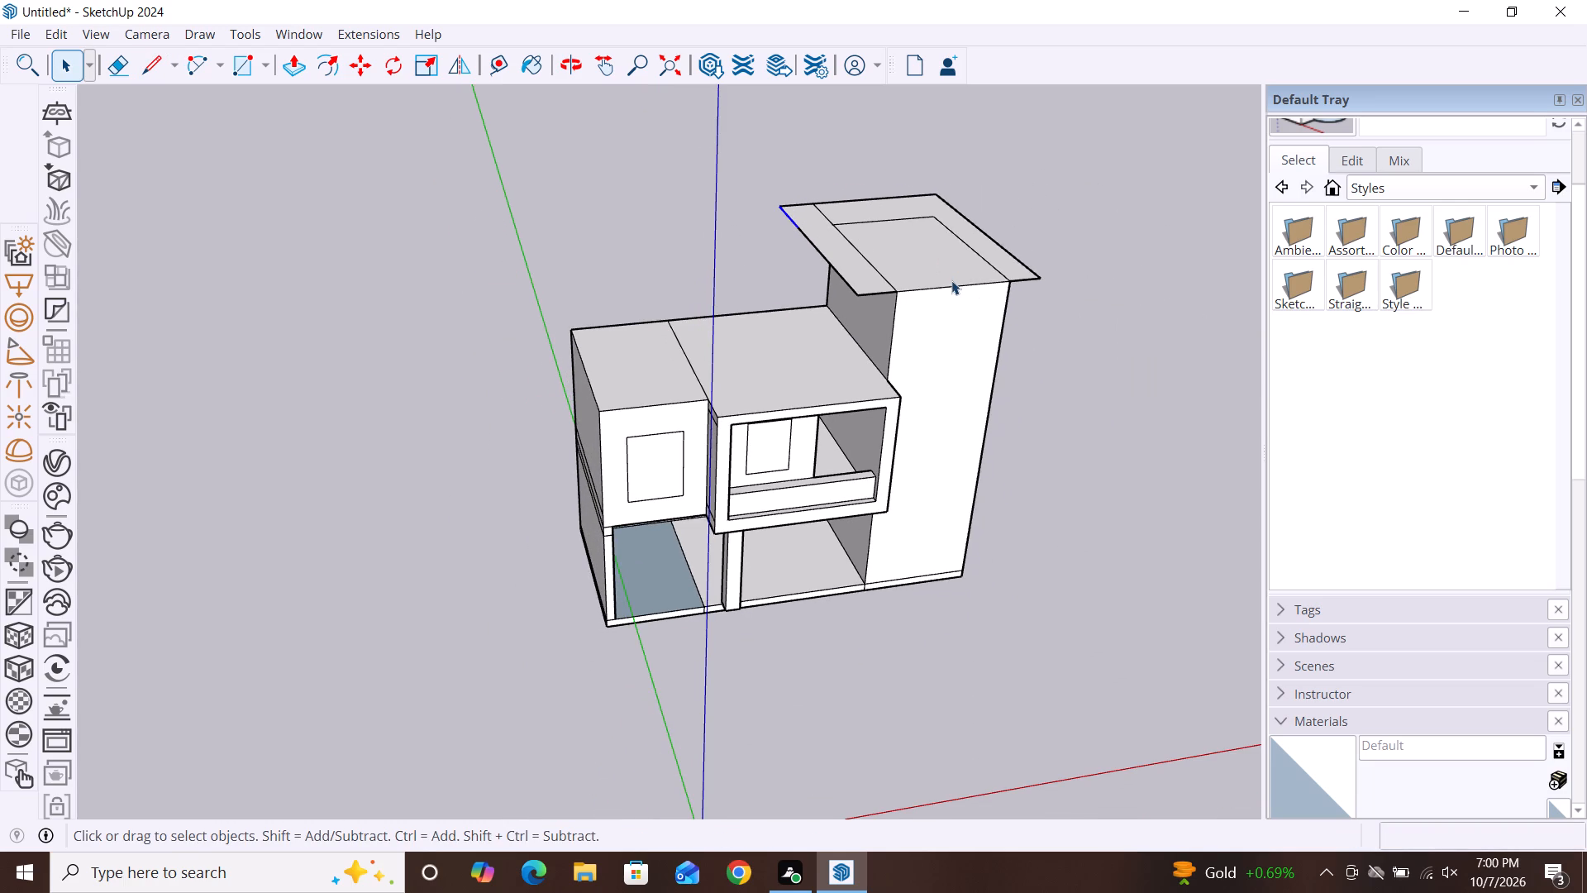
pyautogui.click(955, 285)
pyautogui.keyDown('ctrl'); pyautogui.click(883, 293); pyautogui.keyUp('ctrl')
pyautogui.keyDown('ctrl'); pyautogui.click(1022, 279); pyautogui.keyUp('ctrl')
pyautogui.press('m')
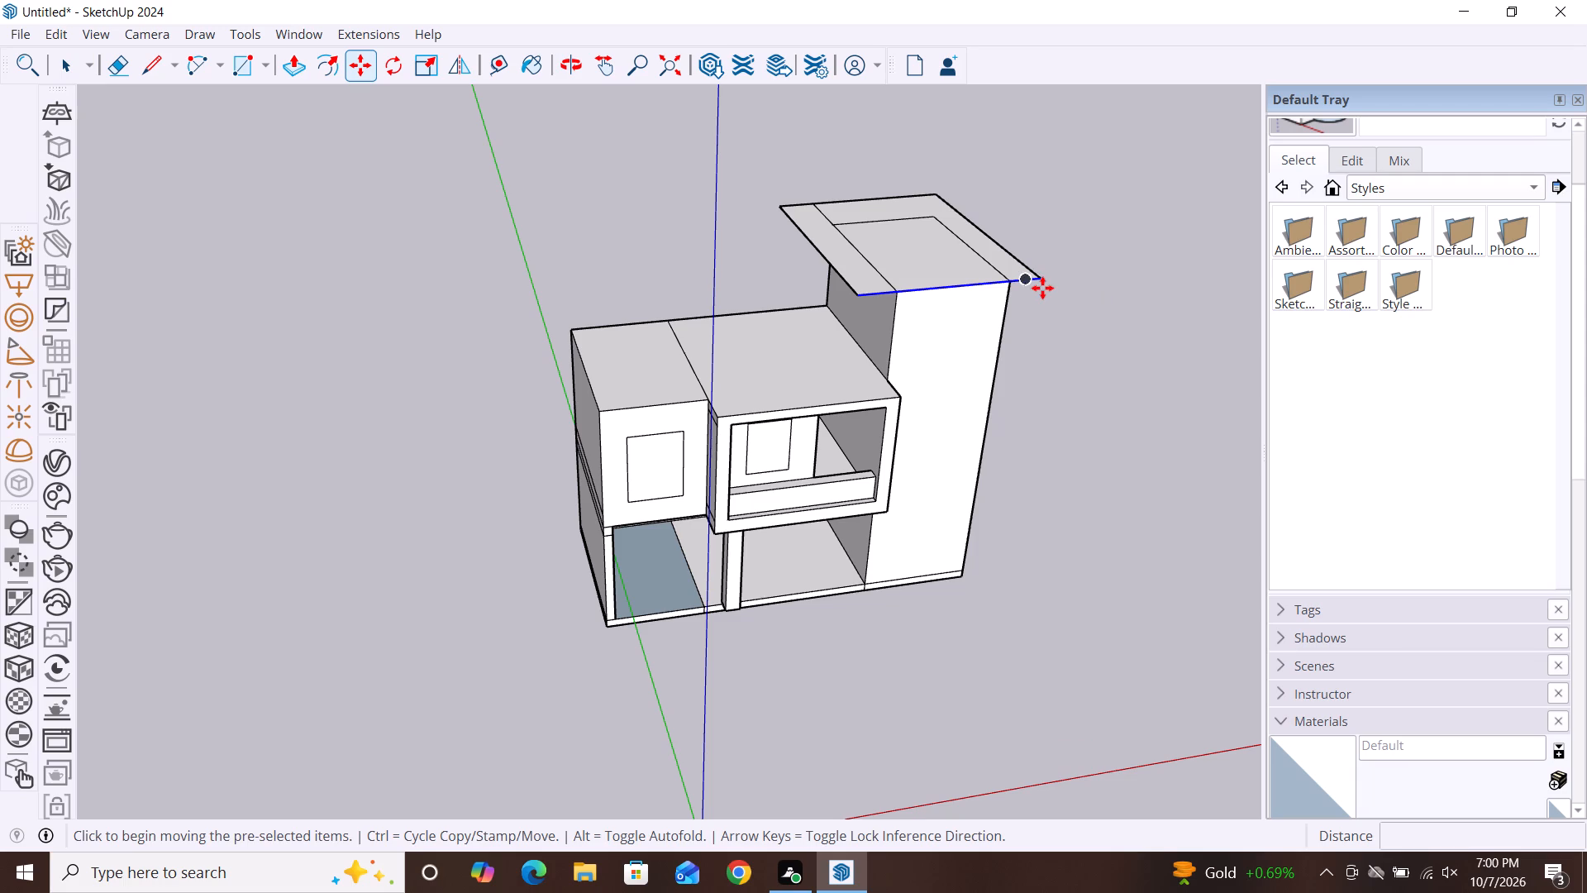
pyautogui.click(1042, 281)
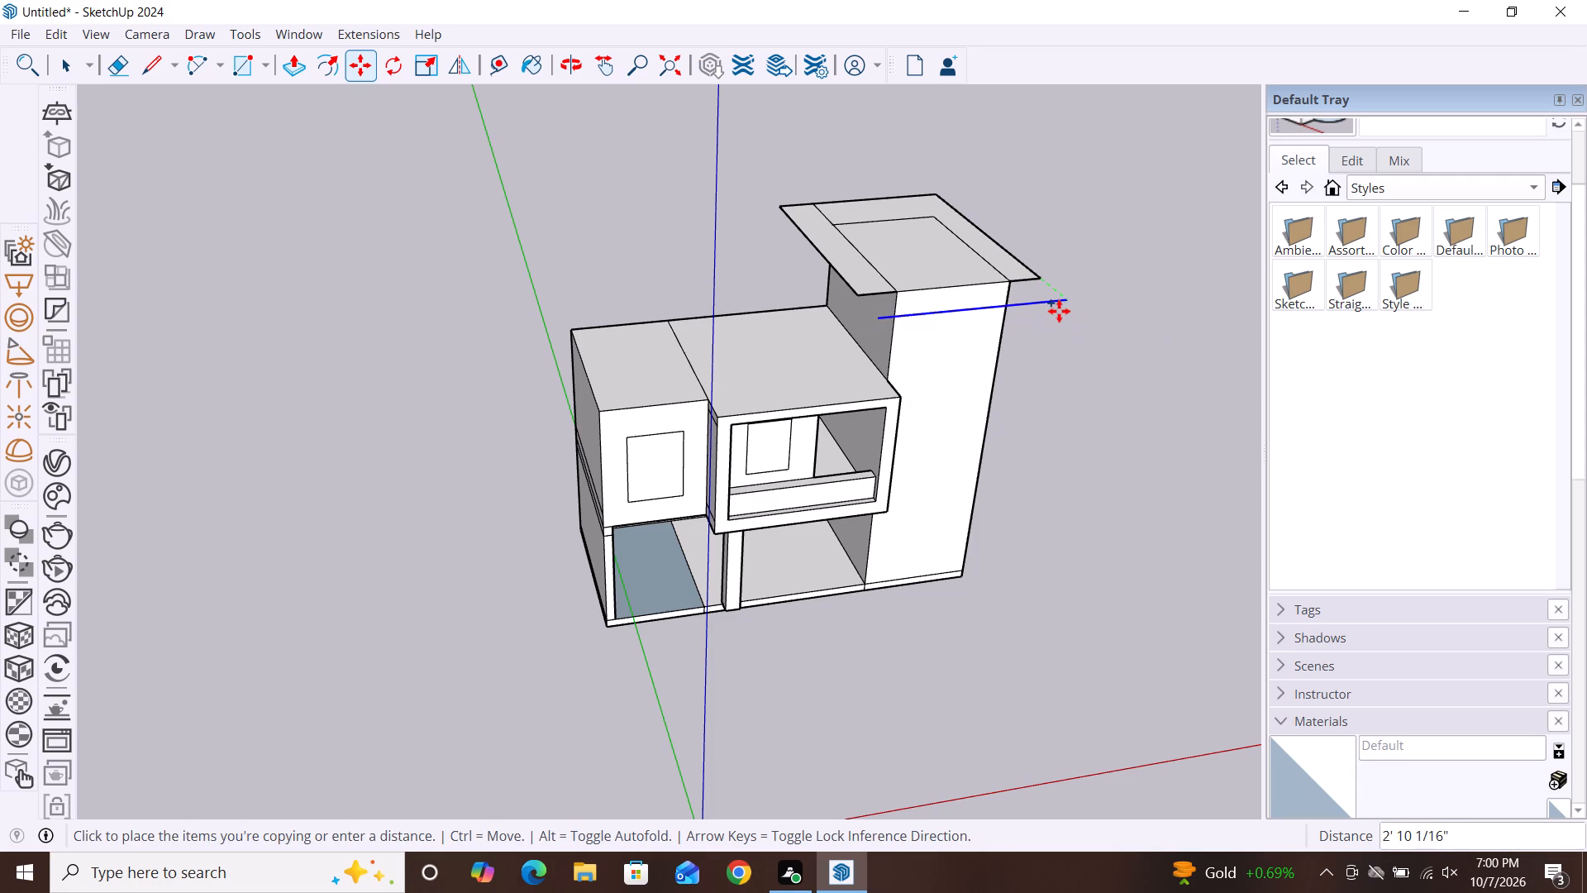
pyautogui.doubleClick(1059, 311)
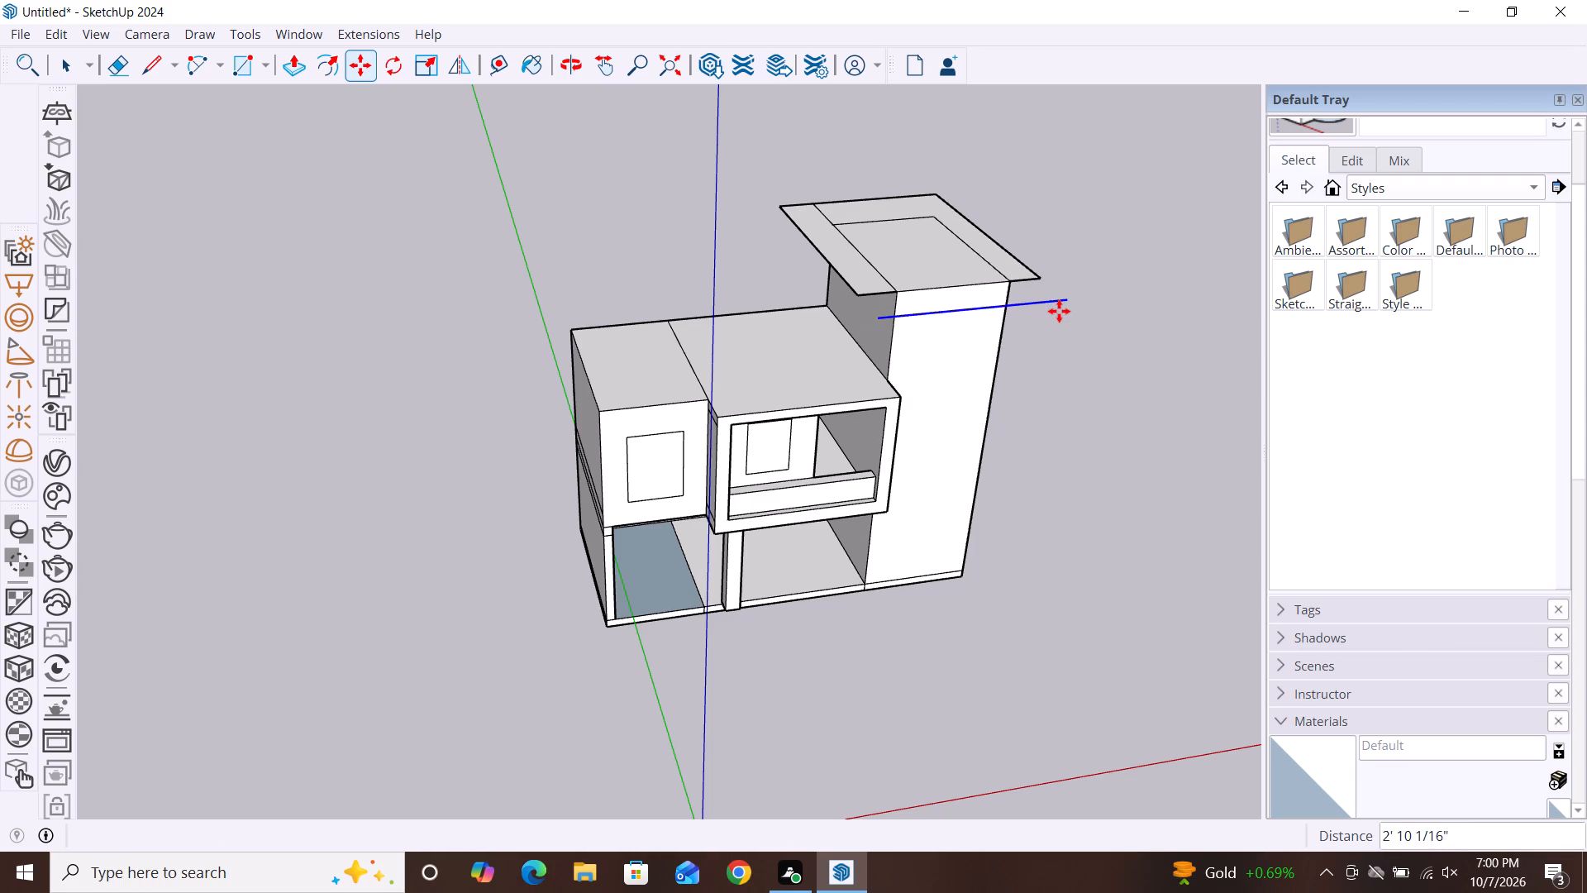
# Draw lines joining both ends of the copied front edge to the roof outline's corners, closing the front overhang.
pyautogui.press('l')
pyautogui.click(1063, 299)
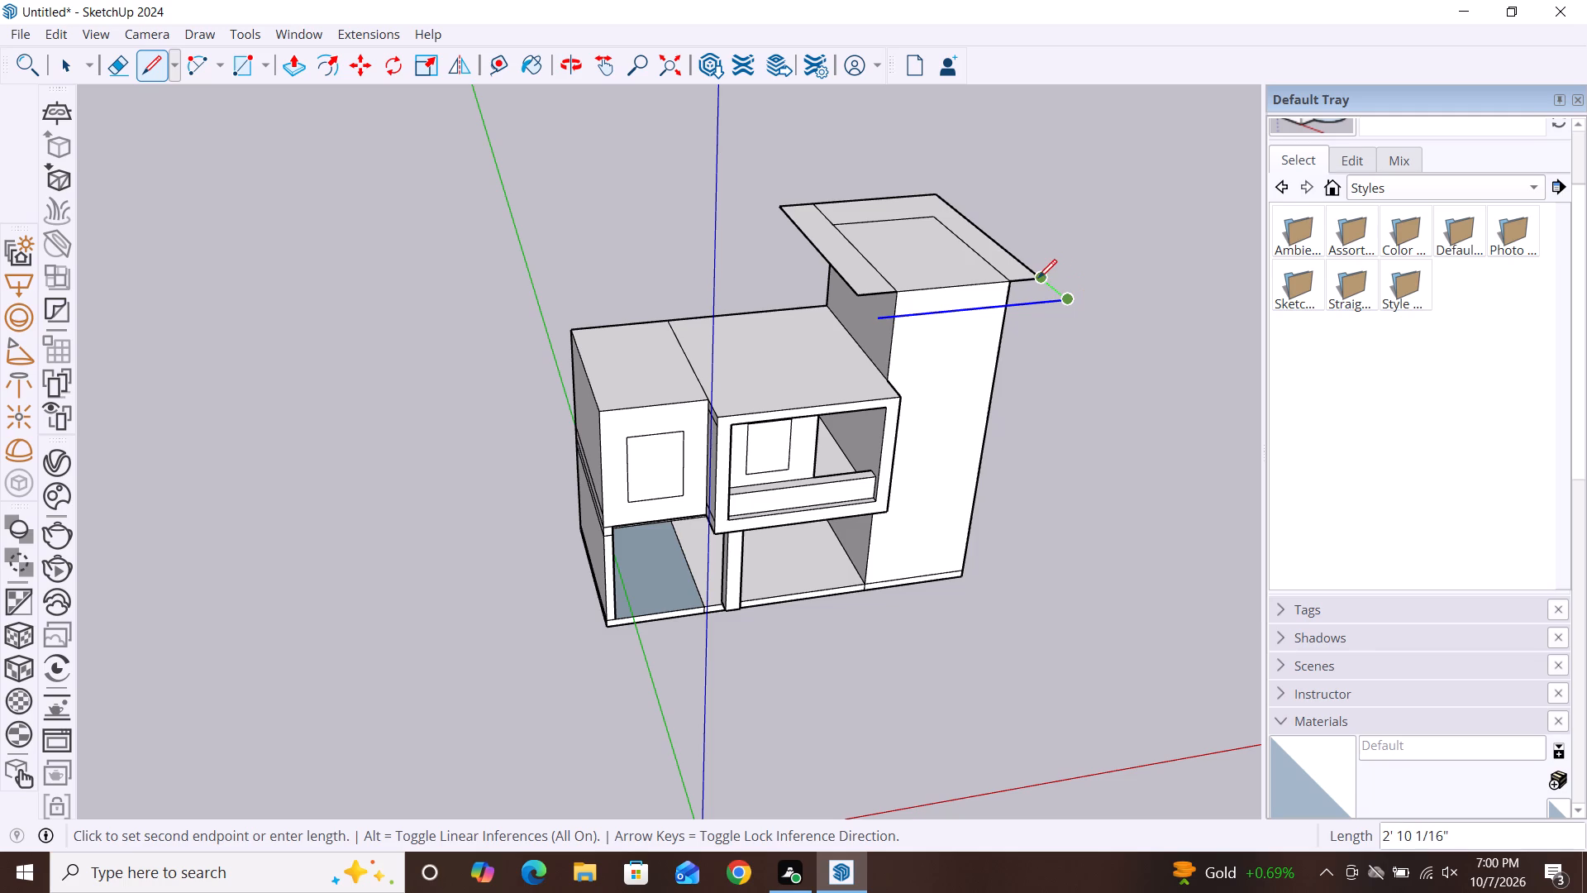
pyautogui.click(1040, 279)
pyautogui.press('space')
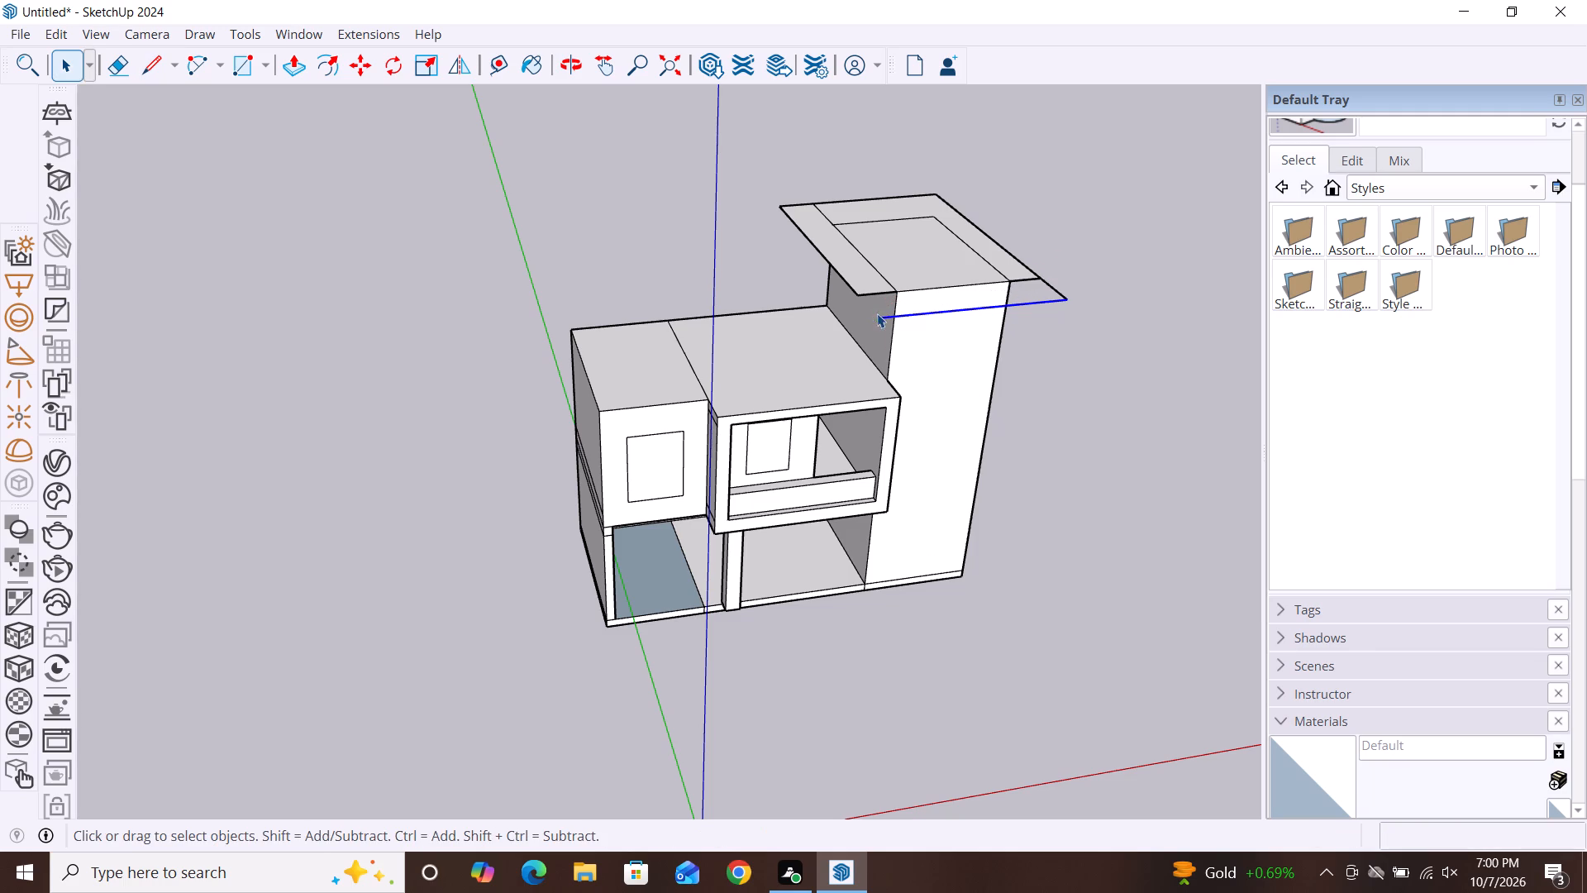
pyautogui.press('space')
pyautogui.press('l')
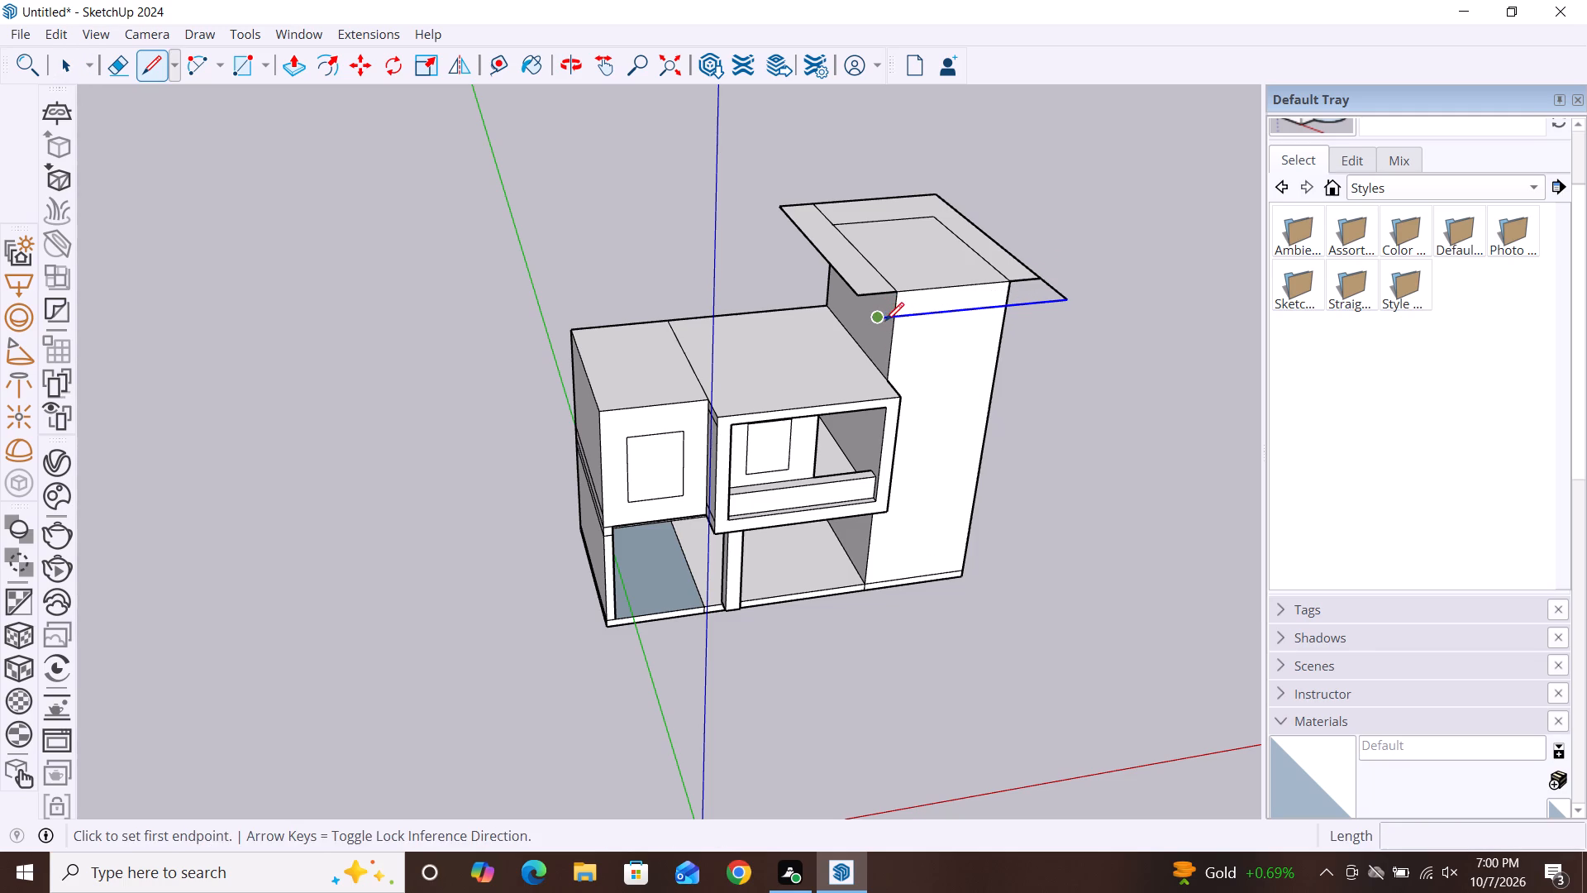
pyautogui.click(887, 321)
pyautogui.click(862, 292)
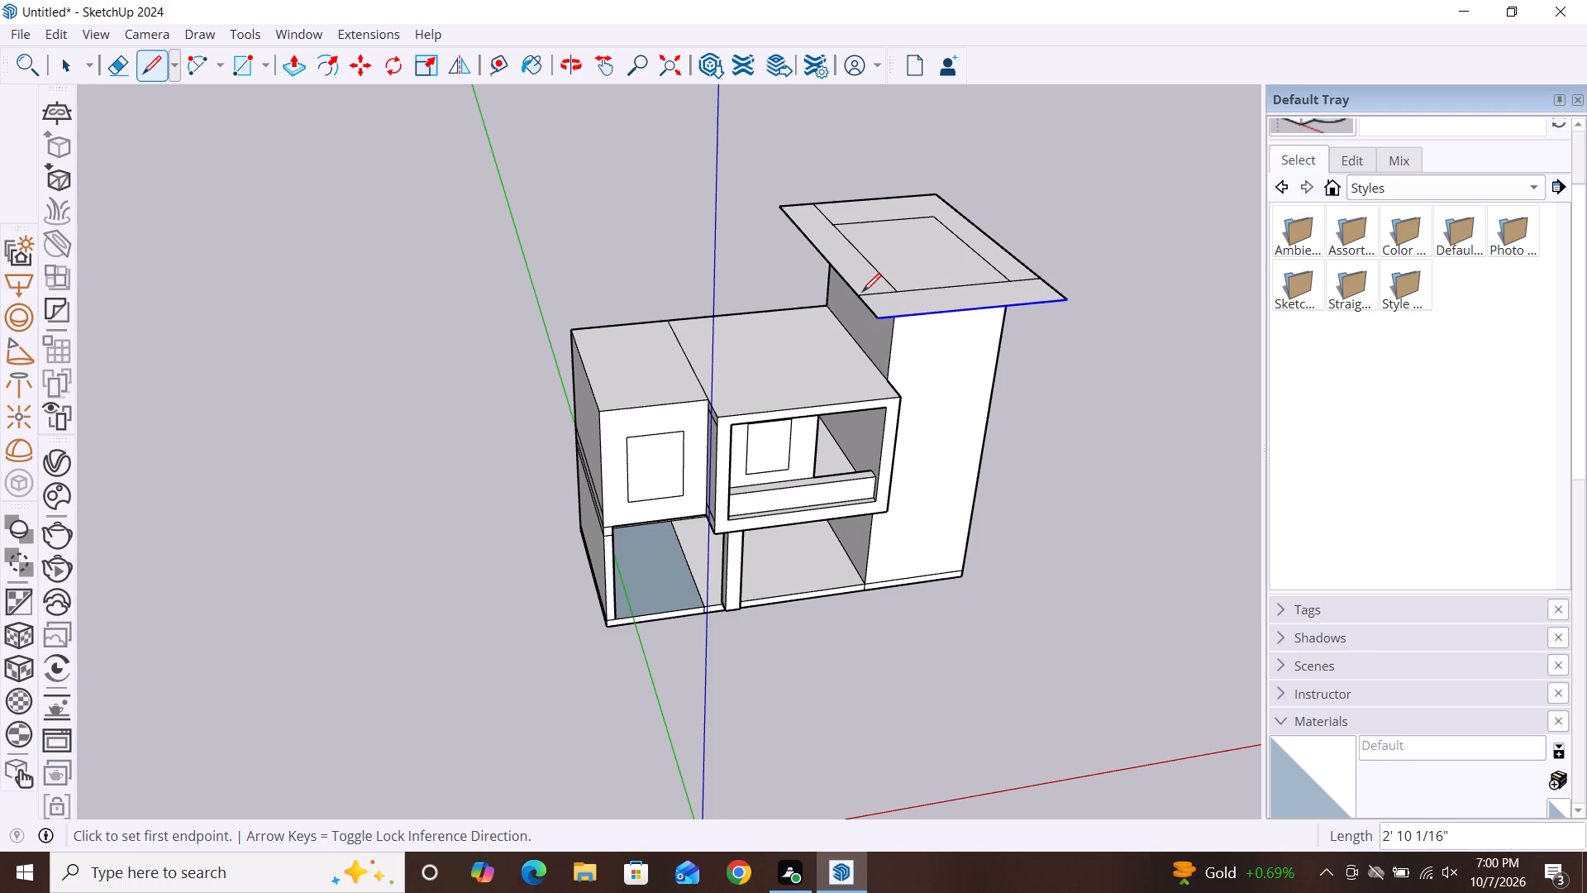
# Push/Pull the underside of the tower roof's front overhang down about 10" to thicken it into a slab.
pyautogui.scroll(-2, 862, 292)
pyautogui.press('space')
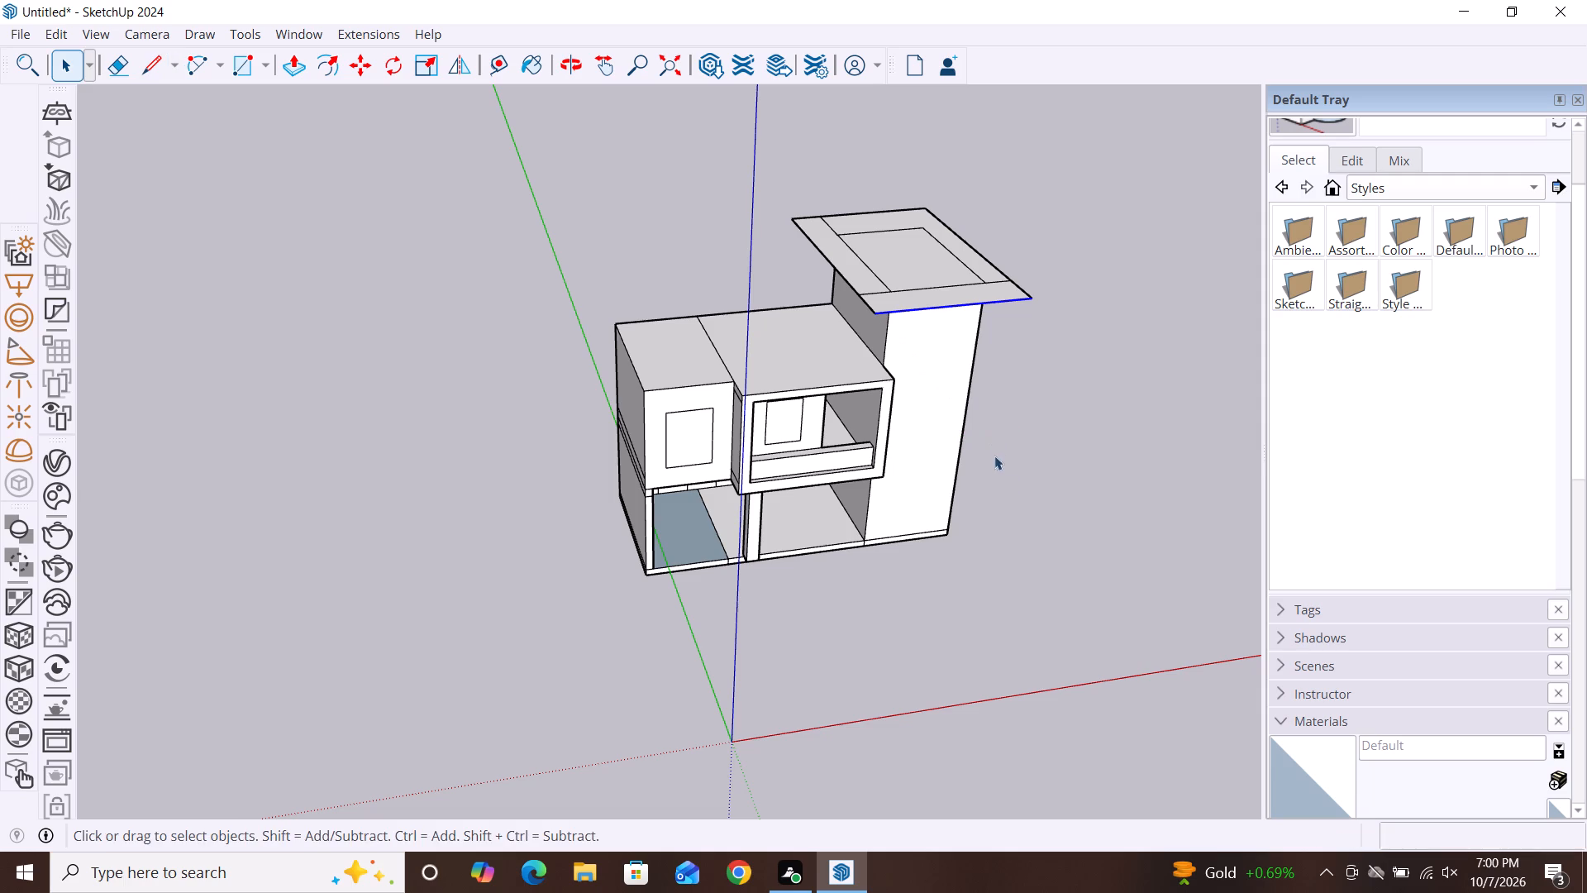
pyautogui.keyDown('alt'); pyautogui.moveTo(1017, 507); pyautogui.dragTo(913, 319, button='middle'); pyautogui.keyUp('alt')
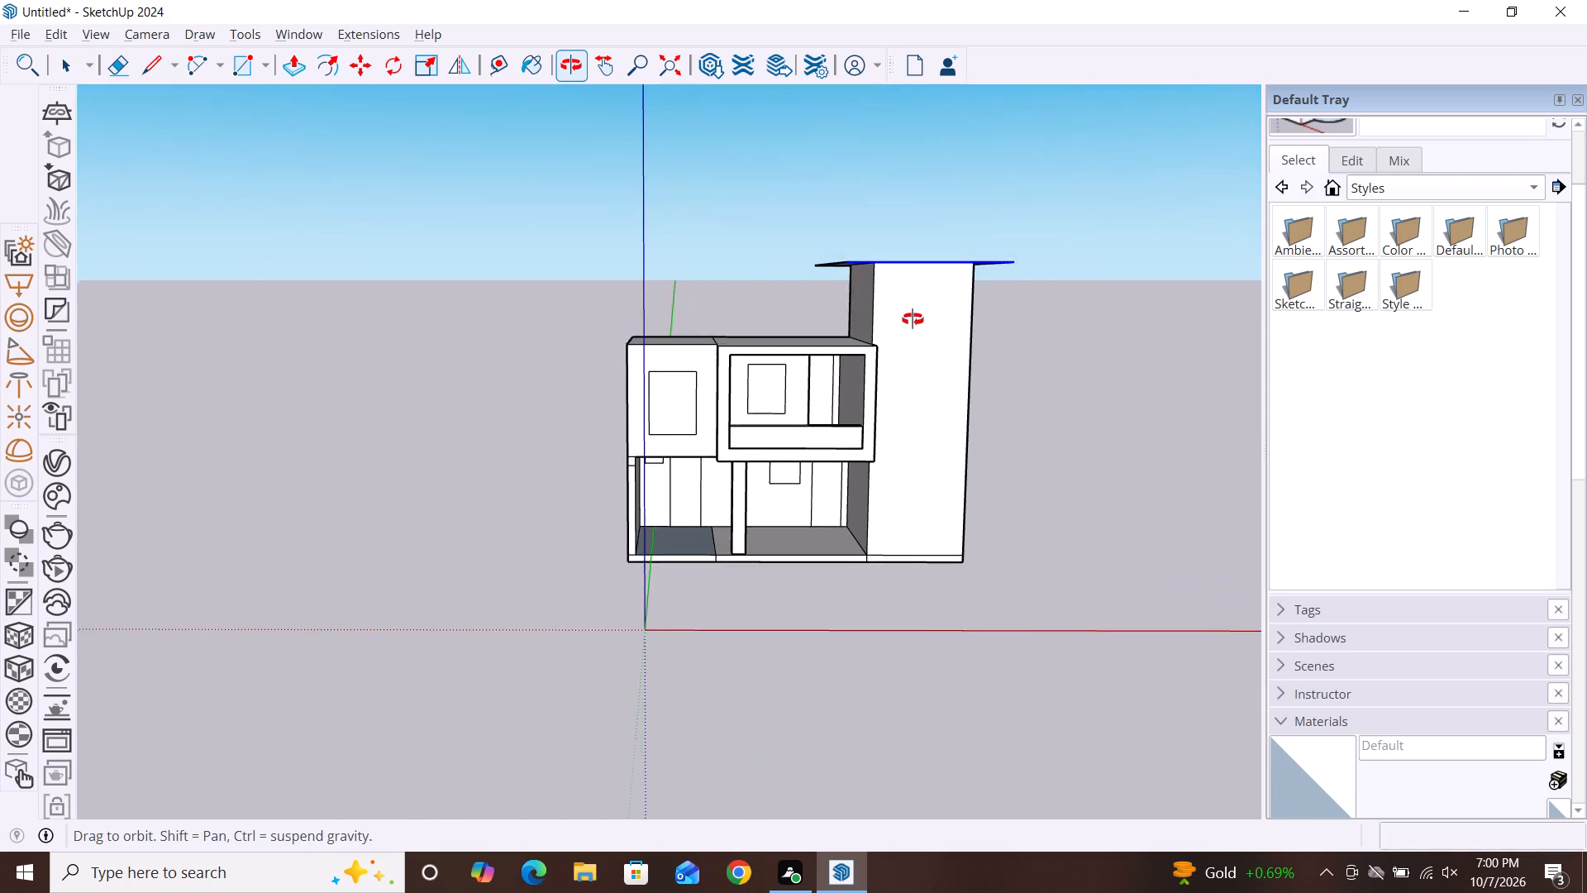
pyautogui.keyDown('alt'); pyautogui.moveTo(913, 319); pyautogui.dragTo(865, 333, button='middle'); pyautogui.keyUp('alt')
pyautogui.scroll(-3, 1062, 383)
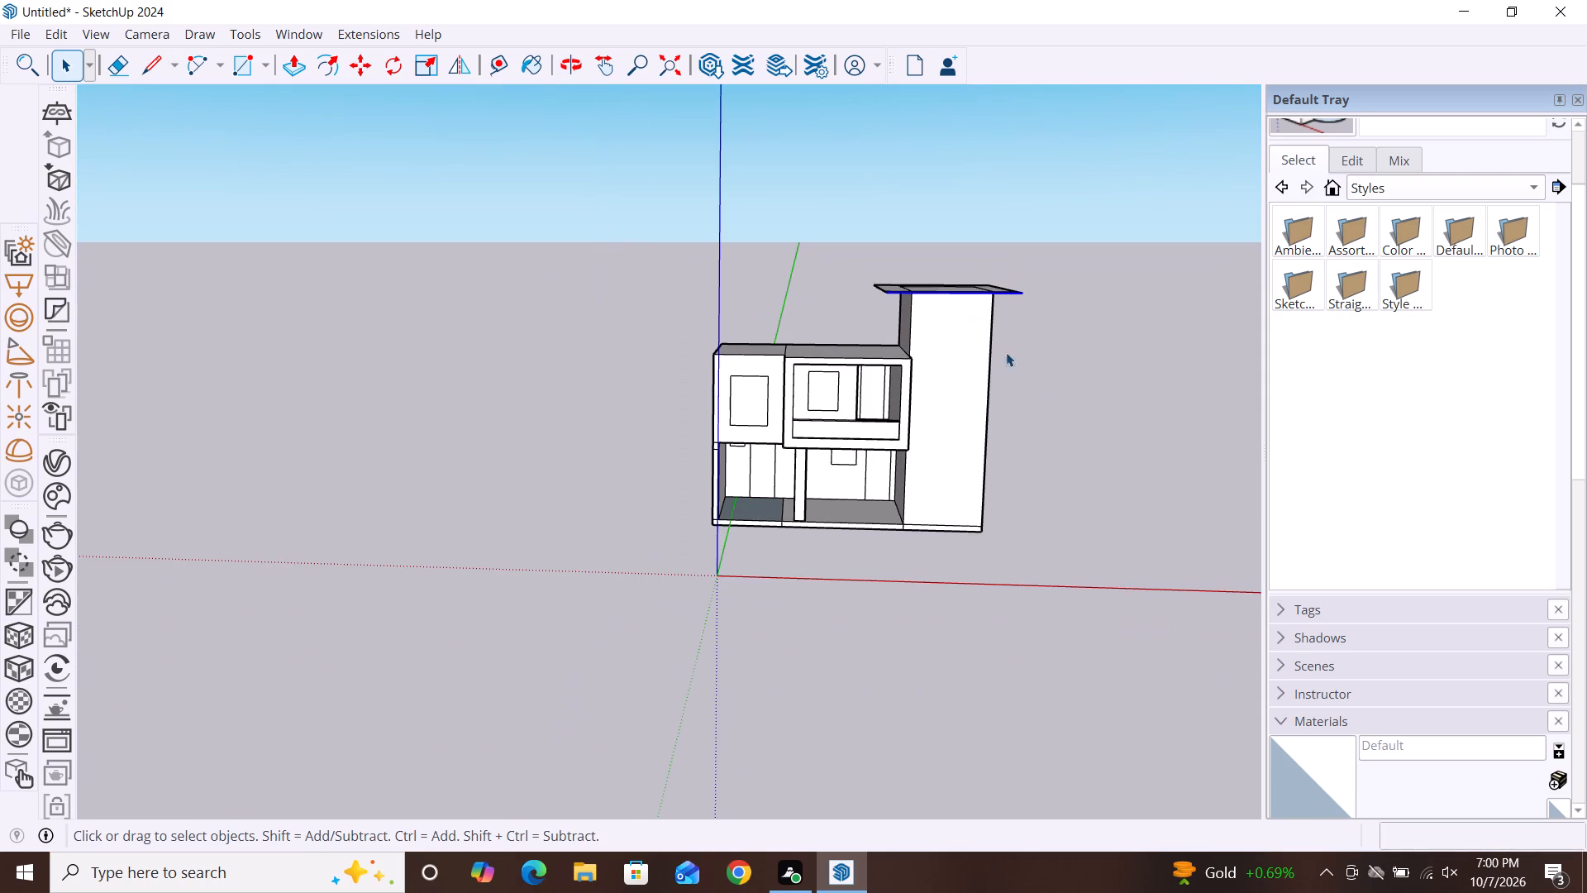
pyautogui.keyDown('alt'); pyautogui.moveTo(942, 315); pyautogui.dragTo(975, 420, button='middle'); pyautogui.keyUp('alt')
pyautogui.click(1194, 390)
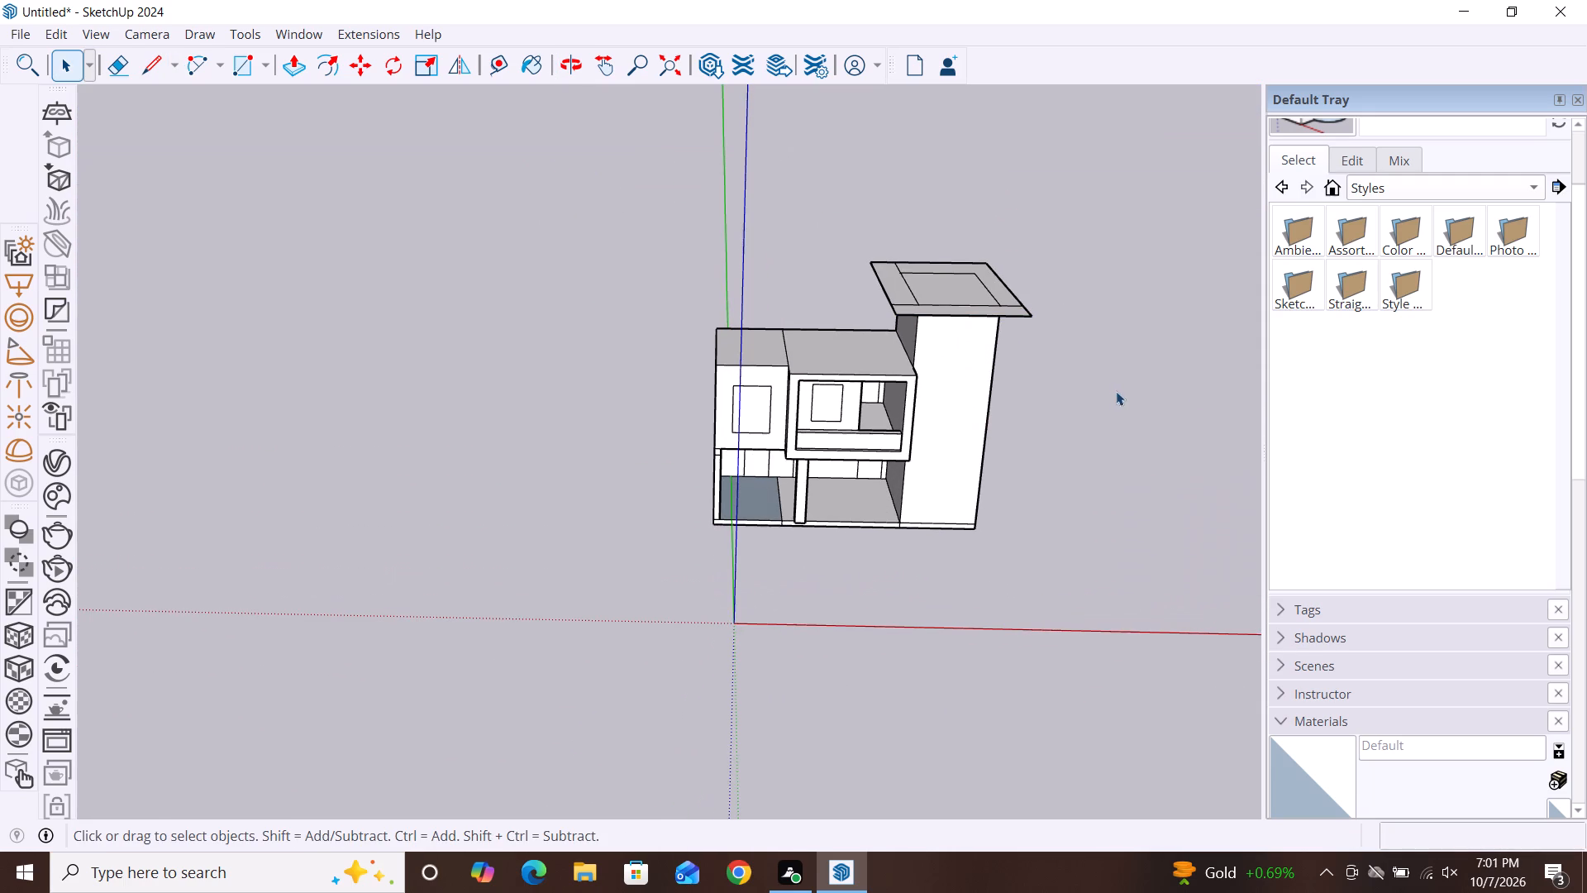
pyautogui.press('space')
pyautogui.middleClick(1128, 493)
pyautogui.keyDown('alt'); pyautogui.moveTo(1099, 495); pyautogui.dragTo(1085, 354, button='middle'); pyautogui.keyUp('alt')
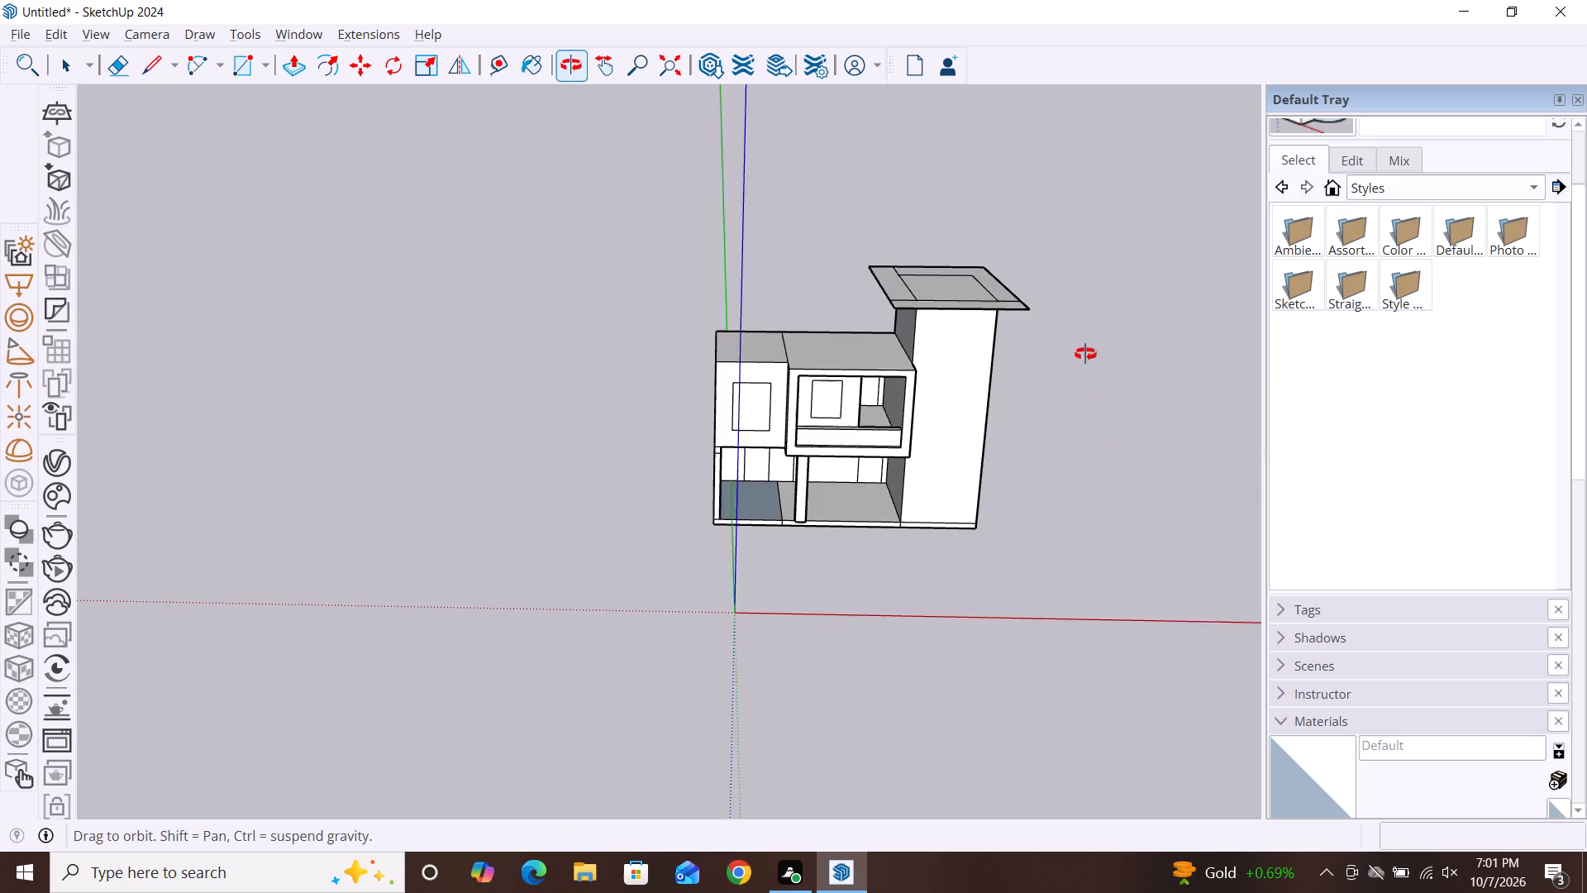
pyautogui.keyDown('alt'); pyautogui.moveTo(1085, 354); pyautogui.dragTo(1068, 270, button='middle'); pyautogui.keyUp('alt')
pyautogui.scroll(4, 965, 290)
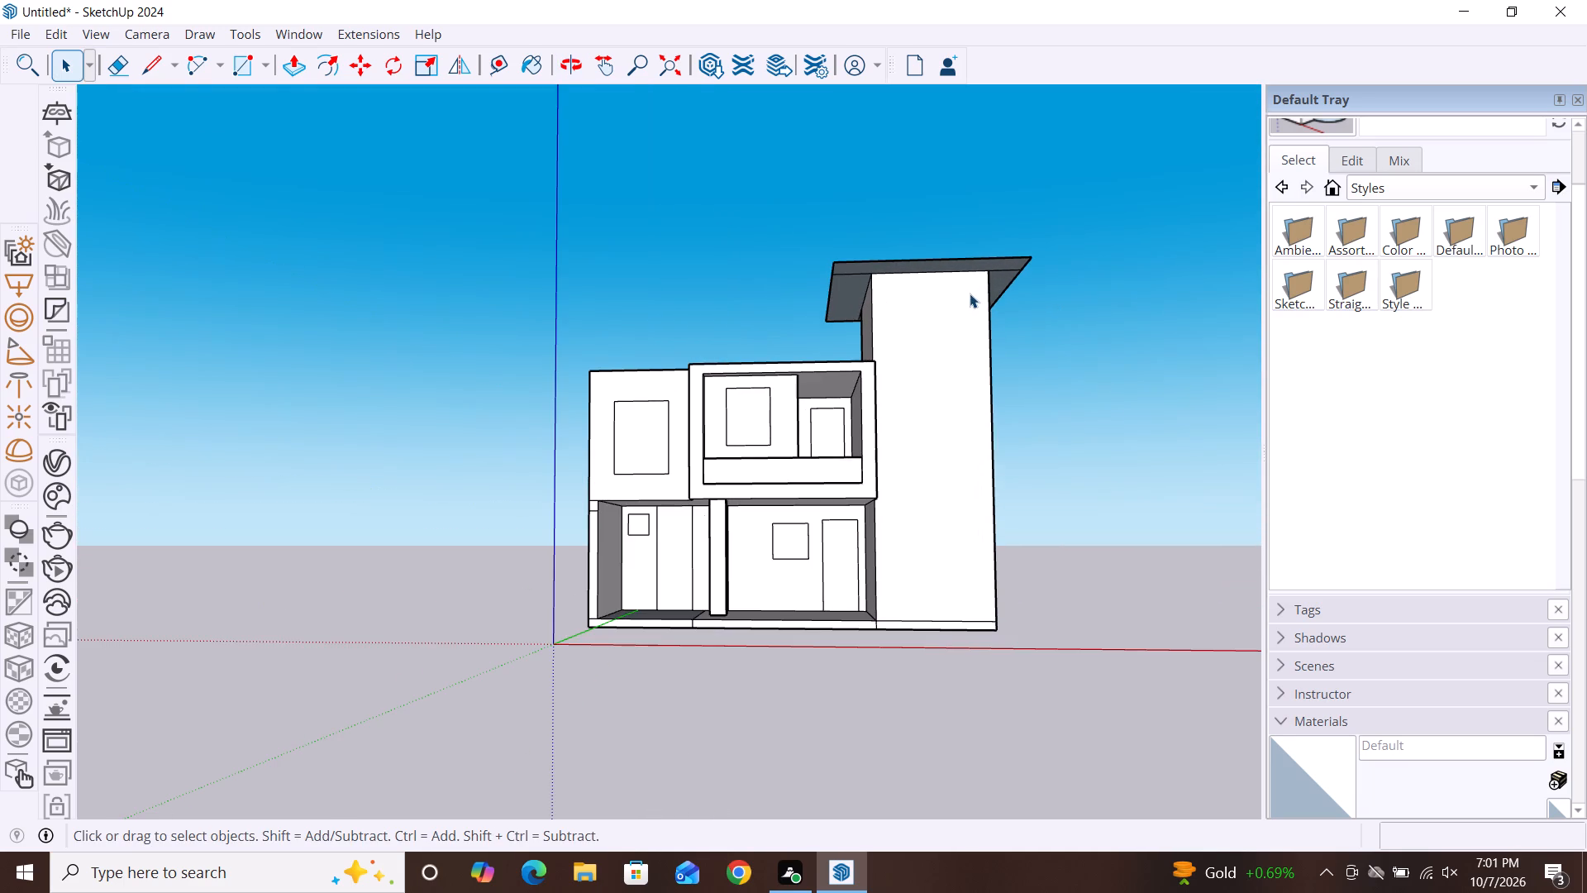
pyautogui.press('p')
pyautogui.click(970, 265)
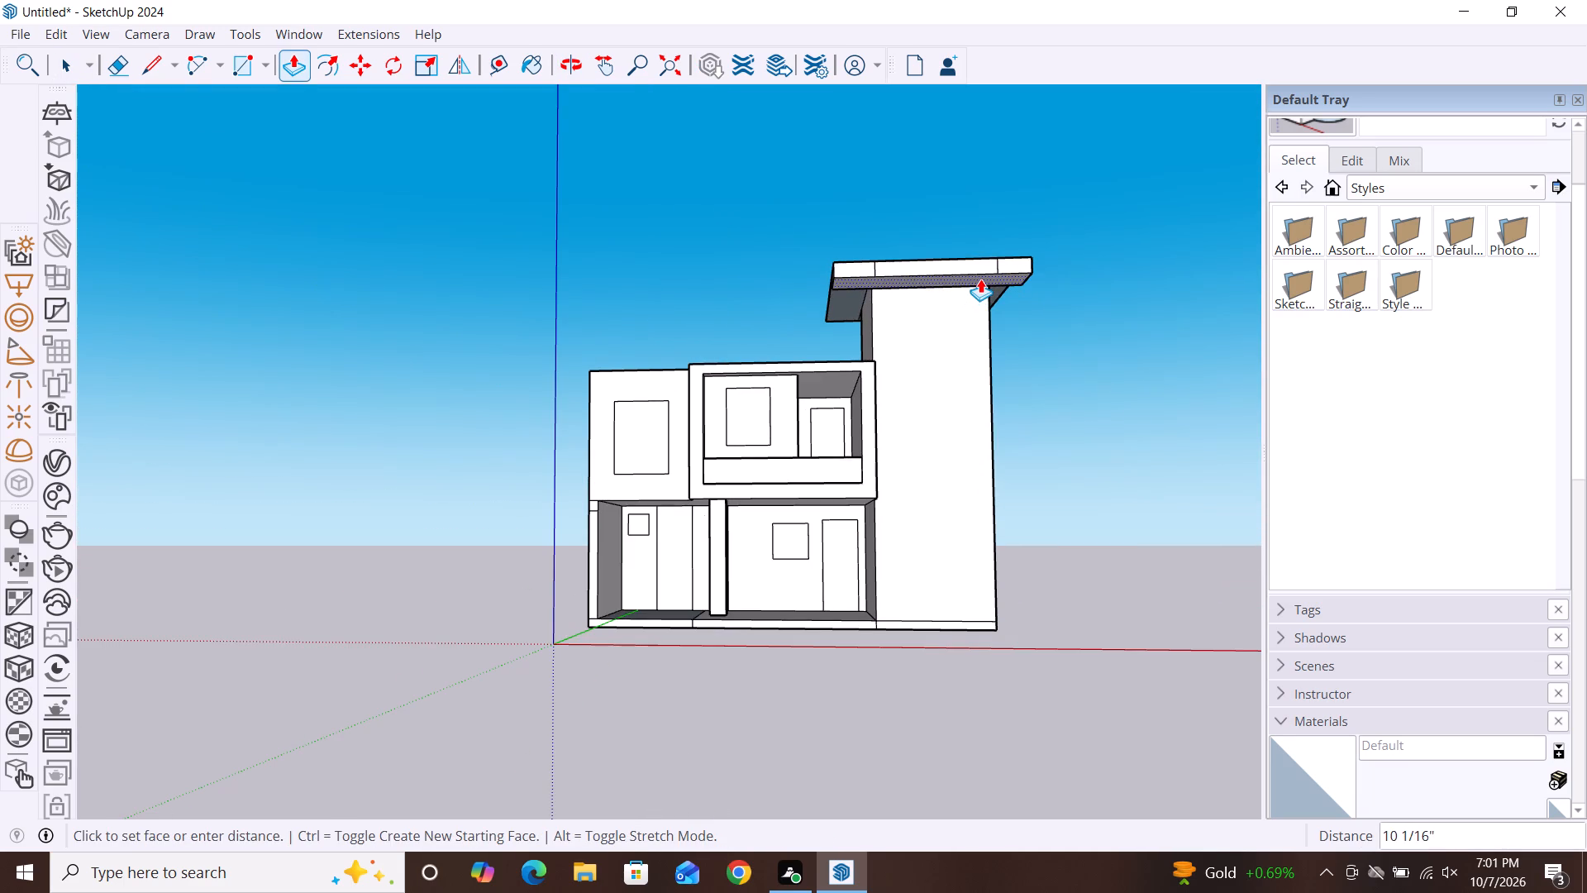
pyautogui.click(980, 279)
# Push/Pull the roof overhang above the lower roof down about 10", level with the front overhang's underside.
pyautogui.keyDown('alt'); pyautogui.moveTo(777, 442); pyautogui.dragTo(1028, 465, button='middle'); pyautogui.keyUp('alt')
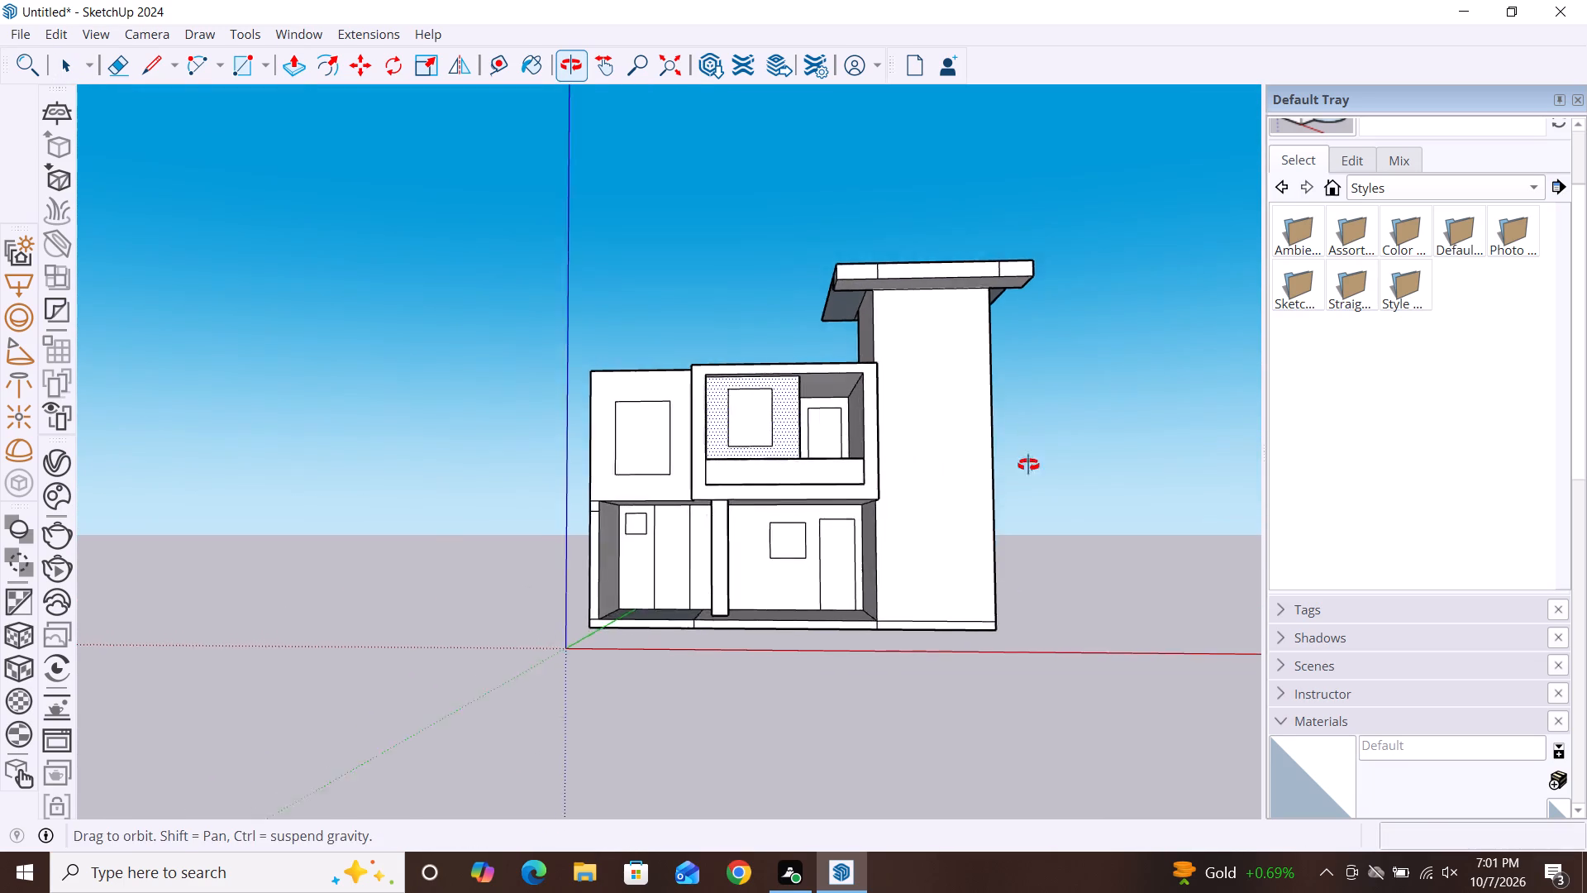
pyautogui.keyDown('alt'); pyautogui.moveTo(1028, 465); pyautogui.dragTo(1142, 464, button='middle'); pyautogui.keyUp('alt')
pyautogui.click(780, 310)
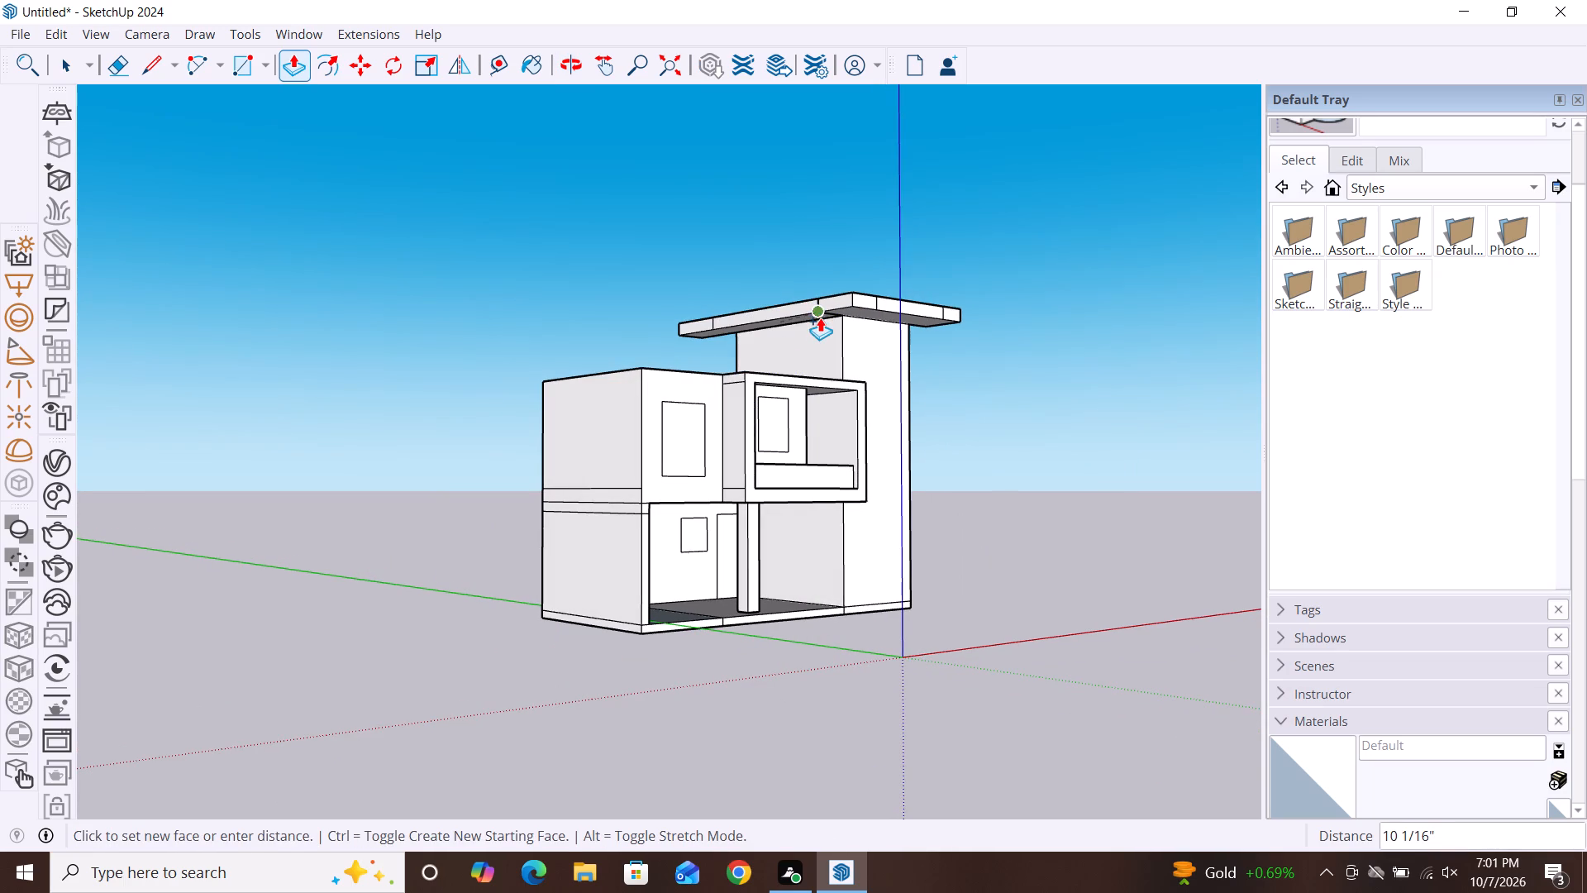
pyautogui.click(820, 318)
# Push/Pull the remaining overhang on the tower's outer side down about 10" to match the rest of the slab.
pyautogui.keyDown('alt'); pyautogui.moveTo(924, 362); pyautogui.dragTo(959, 590, button='middle'); pyautogui.keyUp('alt')
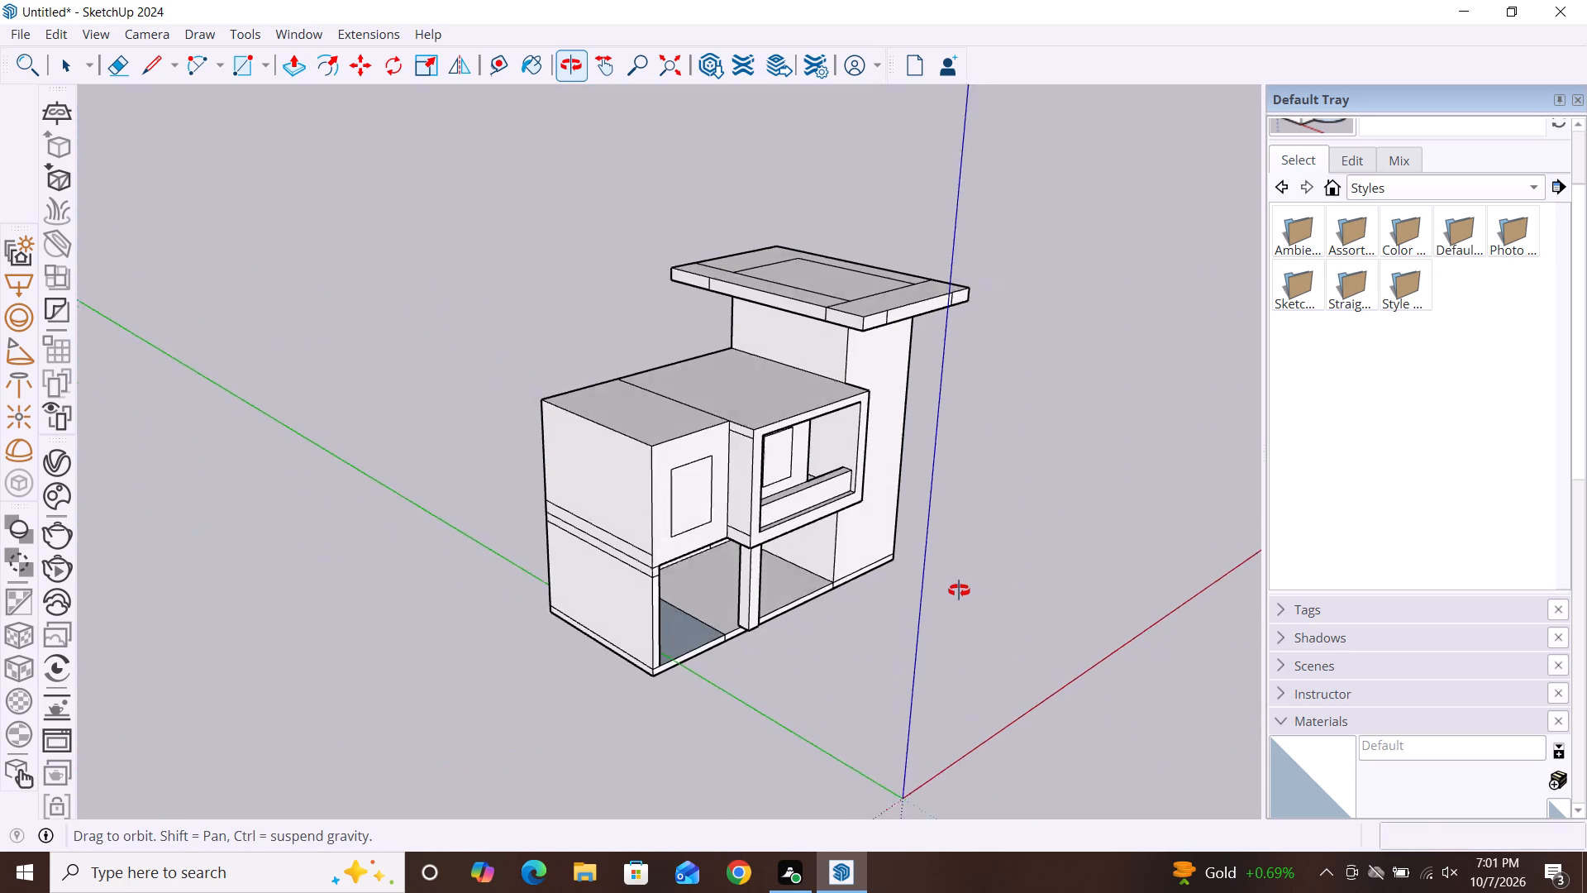
pyautogui.keyDown('alt'); pyautogui.moveTo(959, 590); pyautogui.dragTo(959, 591, button='middle'); pyautogui.keyUp('alt')
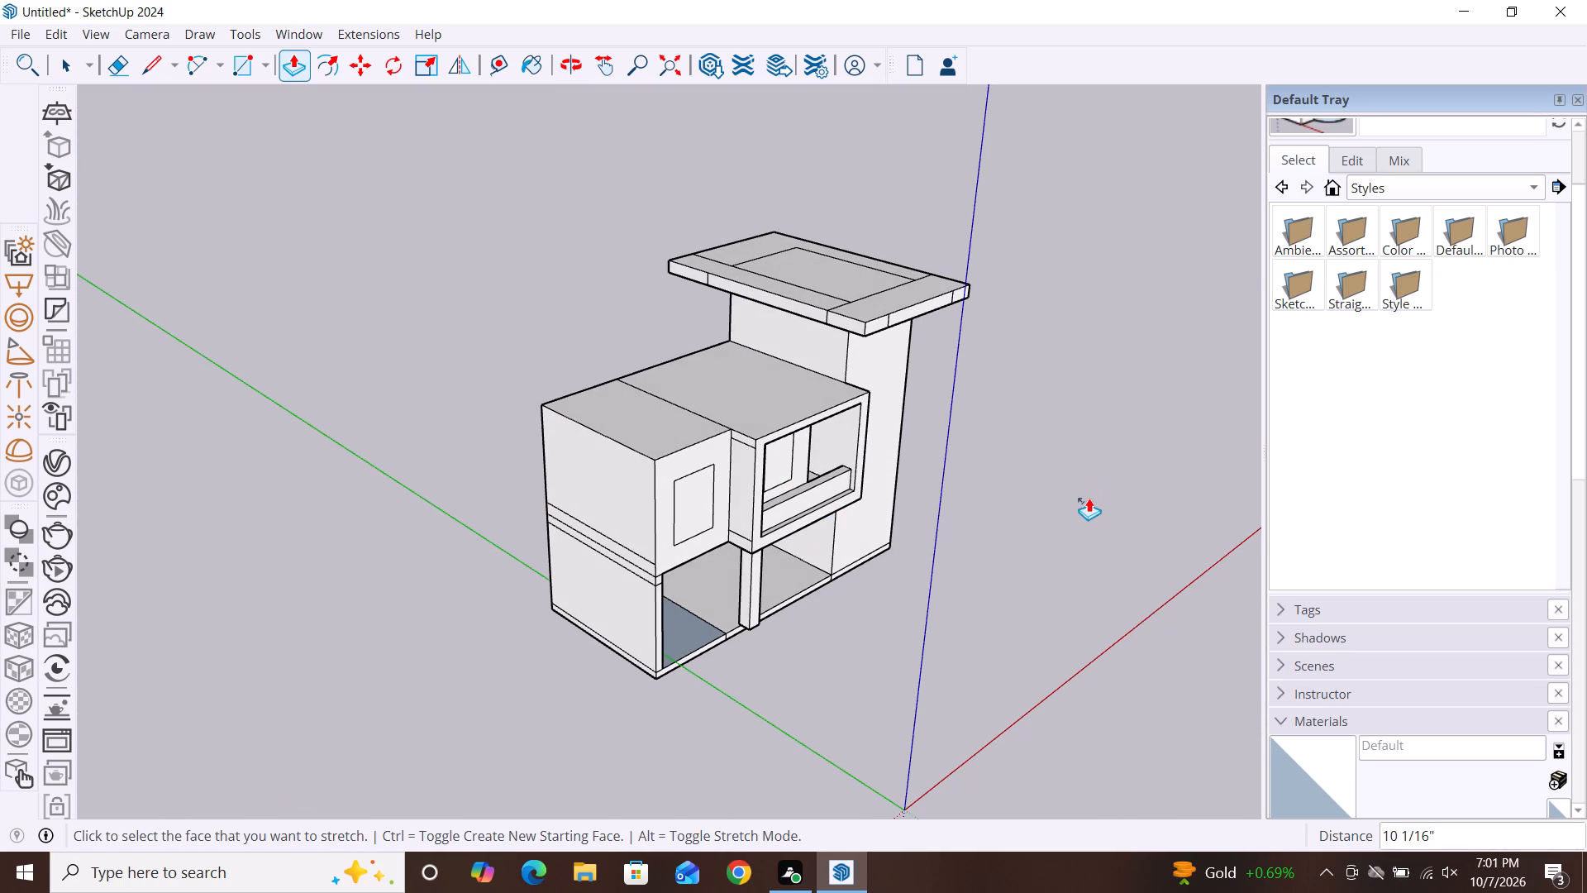
pyautogui.keyDown('alt'); pyautogui.moveTo(1087, 498); pyautogui.dragTo(628, 431, button='middle'); pyautogui.keyUp('alt')
pyautogui.keyDown('alt'); pyautogui.moveTo(1045, 528); pyautogui.dragTo(602, 446, button='middle'); pyautogui.keyUp('alt')
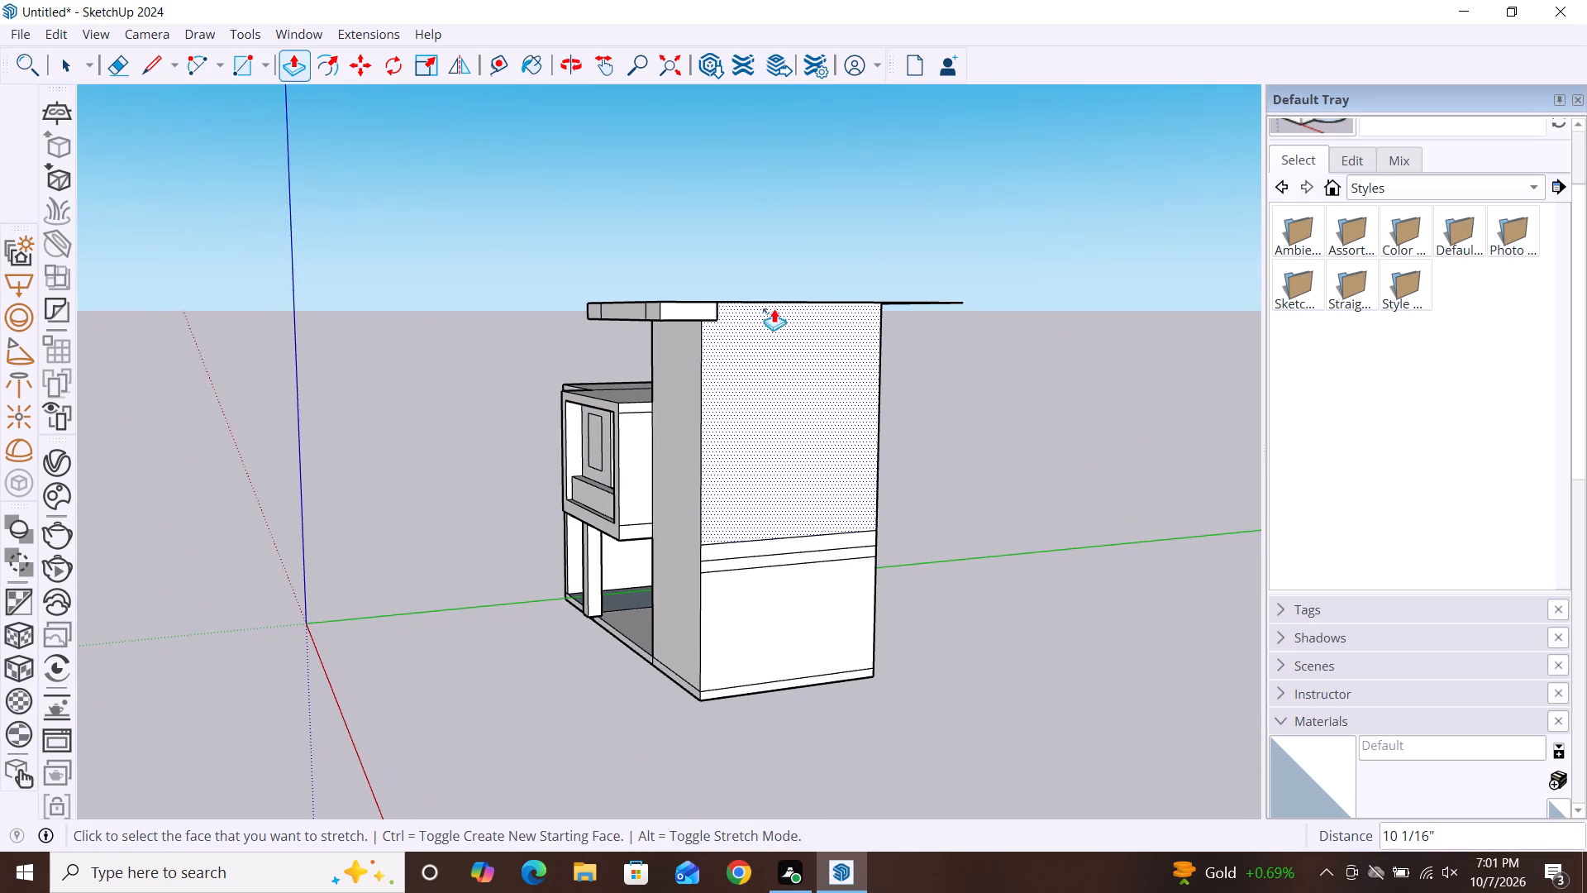
pyautogui.keyDown('alt'); pyautogui.moveTo(917, 392); pyautogui.dragTo(902, 237, button='middle'); pyautogui.keyUp('alt')
pyautogui.click(850, 249)
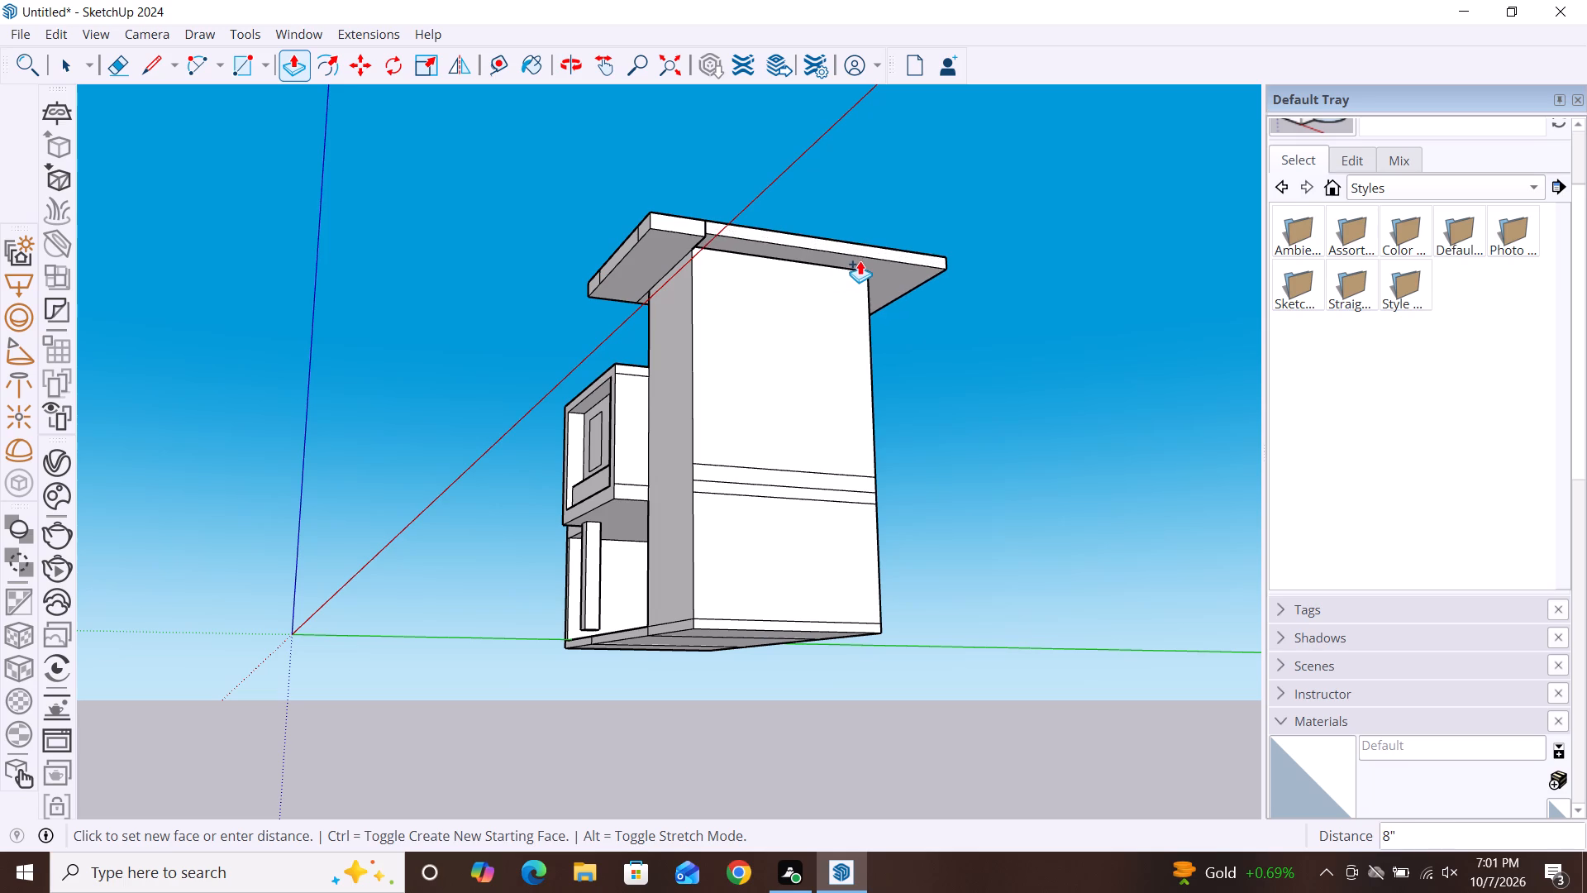
pyautogui.click(711, 237)
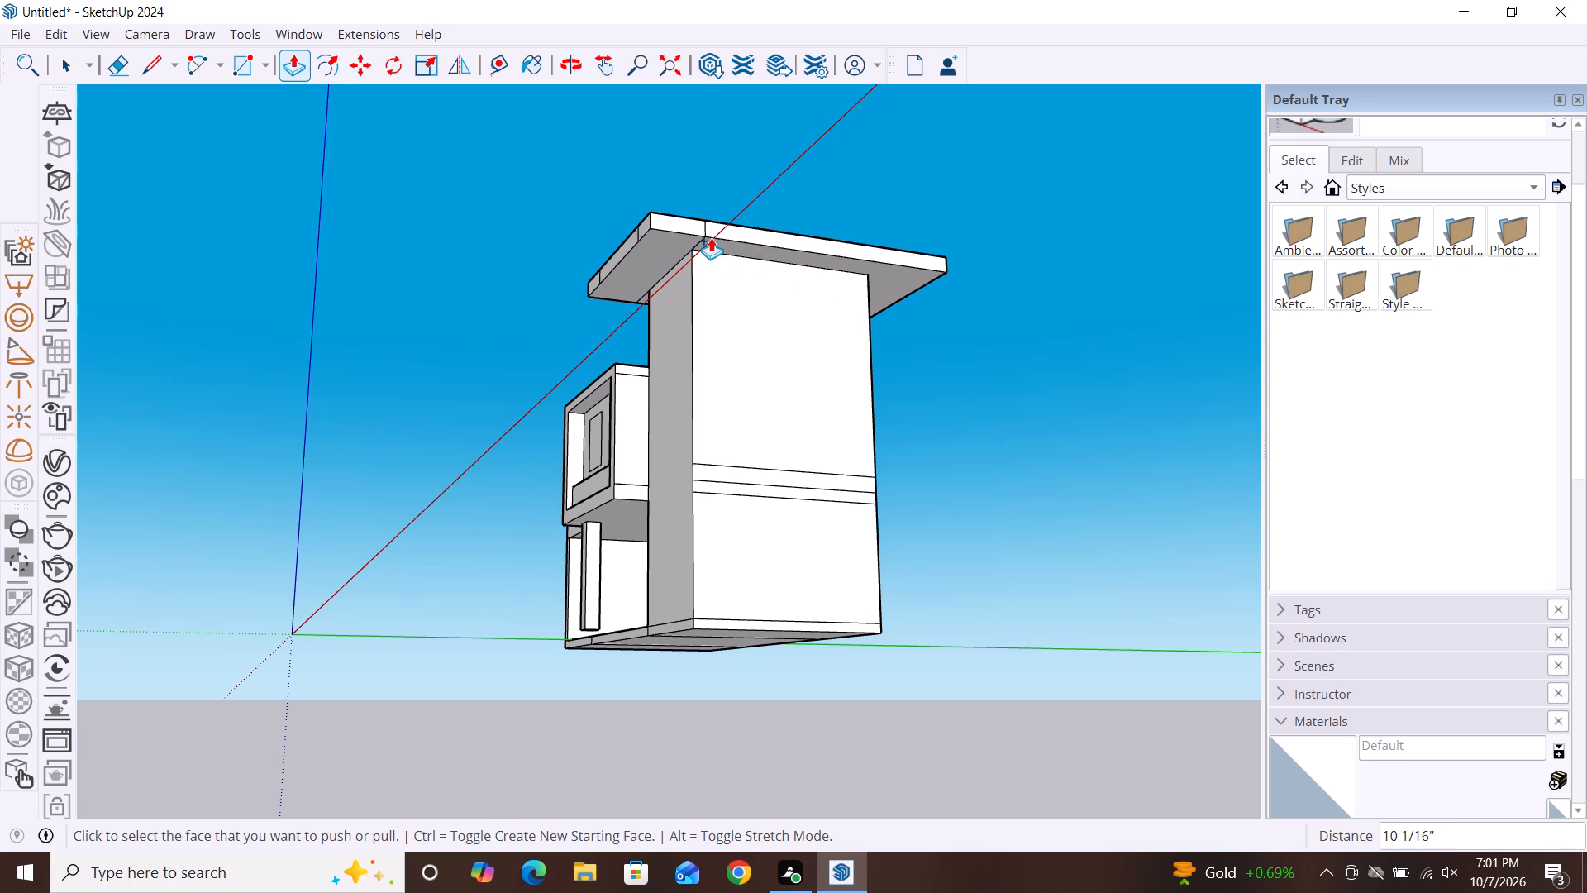
pyautogui.press('space')
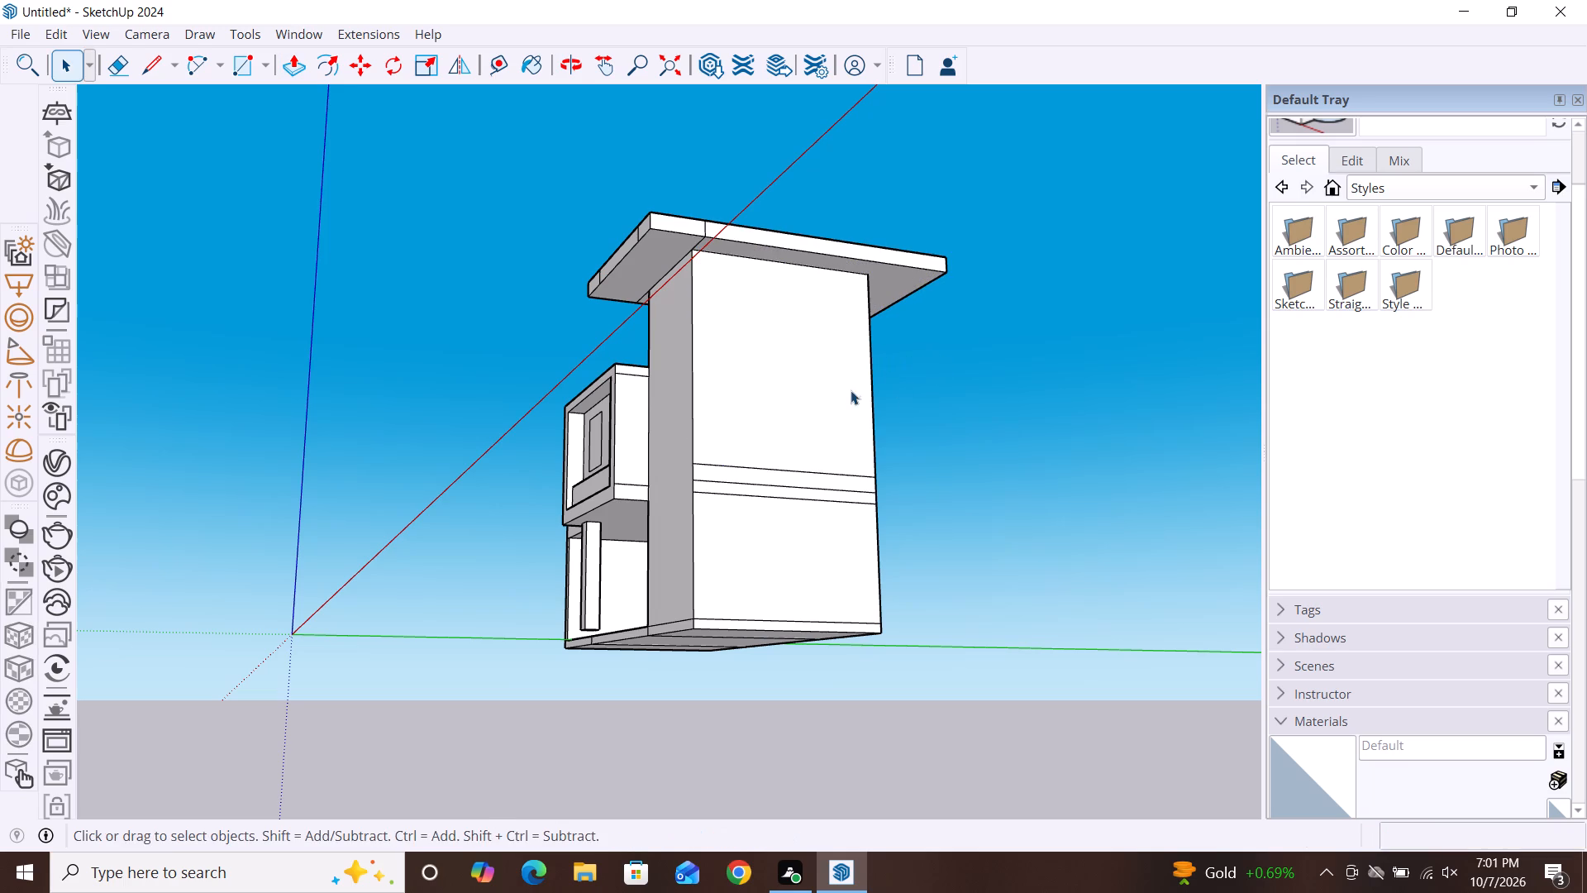
# Push the long edge face of the roof slab on the tower's outer side inward about 3".
pyautogui.keyDown('alt'); pyautogui.moveTo(851, 390); pyautogui.dragTo(1125, 614, button='middle'); pyautogui.keyUp('alt')
pyautogui.keyDown('alt'); pyautogui.moveTo(759, 491); pyautogui.dragTo(863, 542, button='middle'); pyautogui.keyUp('alt')
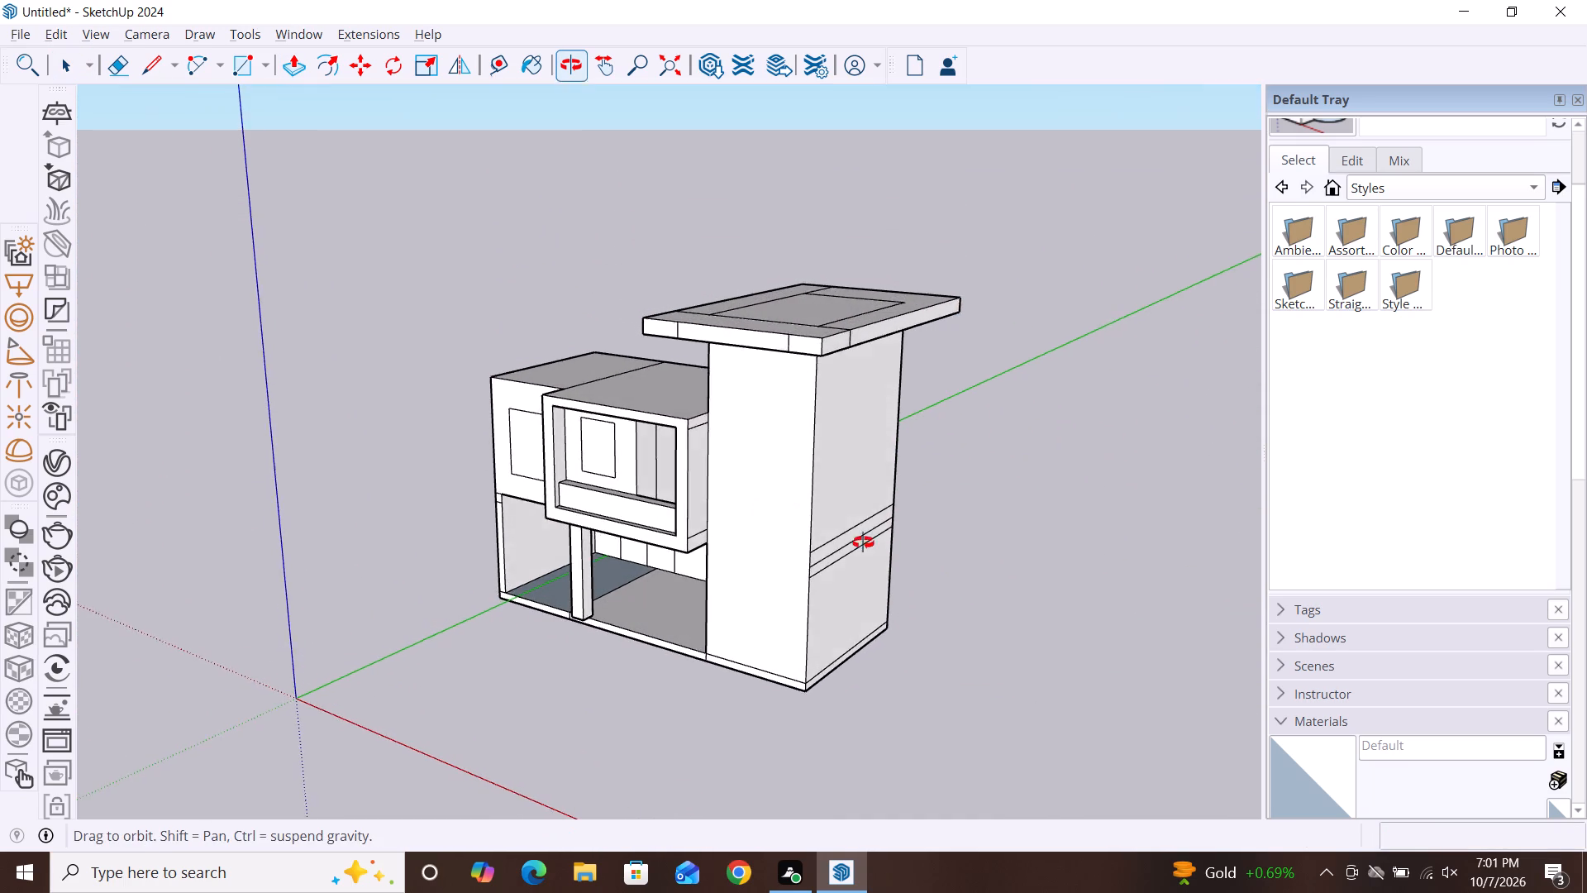
pyautogui.keyDown('alt'); pyautogui.moveTo(863, 542); pyautogui.dragTo(1060, 483, button='middle'); pyautogui.keyUp('alt')
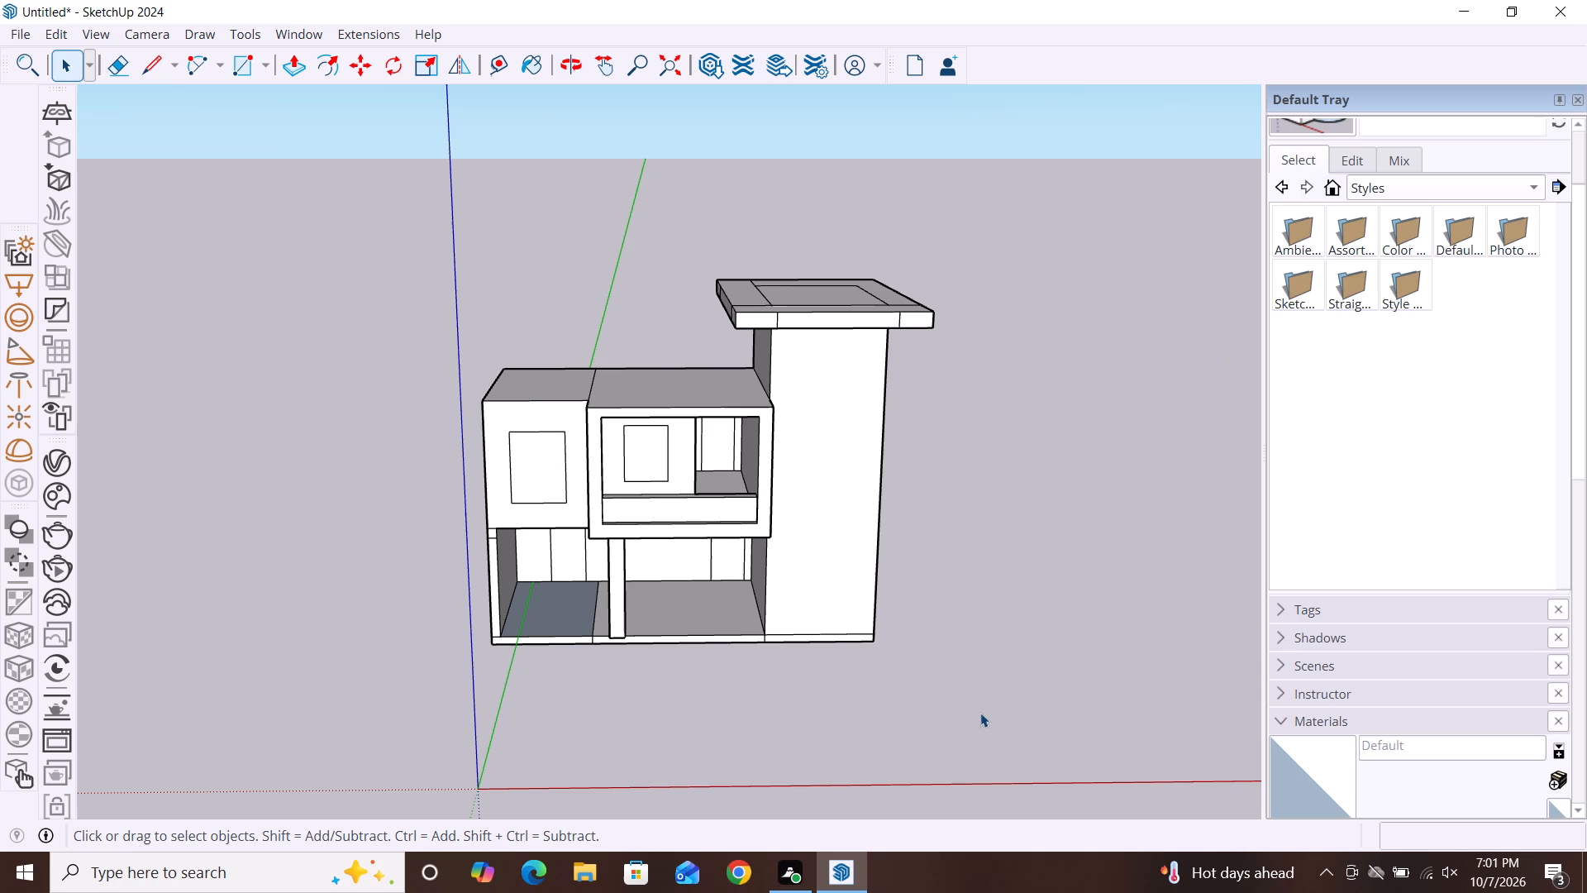
pyautogui.moveTo(1091, 661); pyautogui.dragTo(975, 696, button='middle')
pyautogui.scroll(-1, 975, 696)
pyautogui.scroll(6, 923, 365)
pyautogui.scroll(-2, 973, 456)
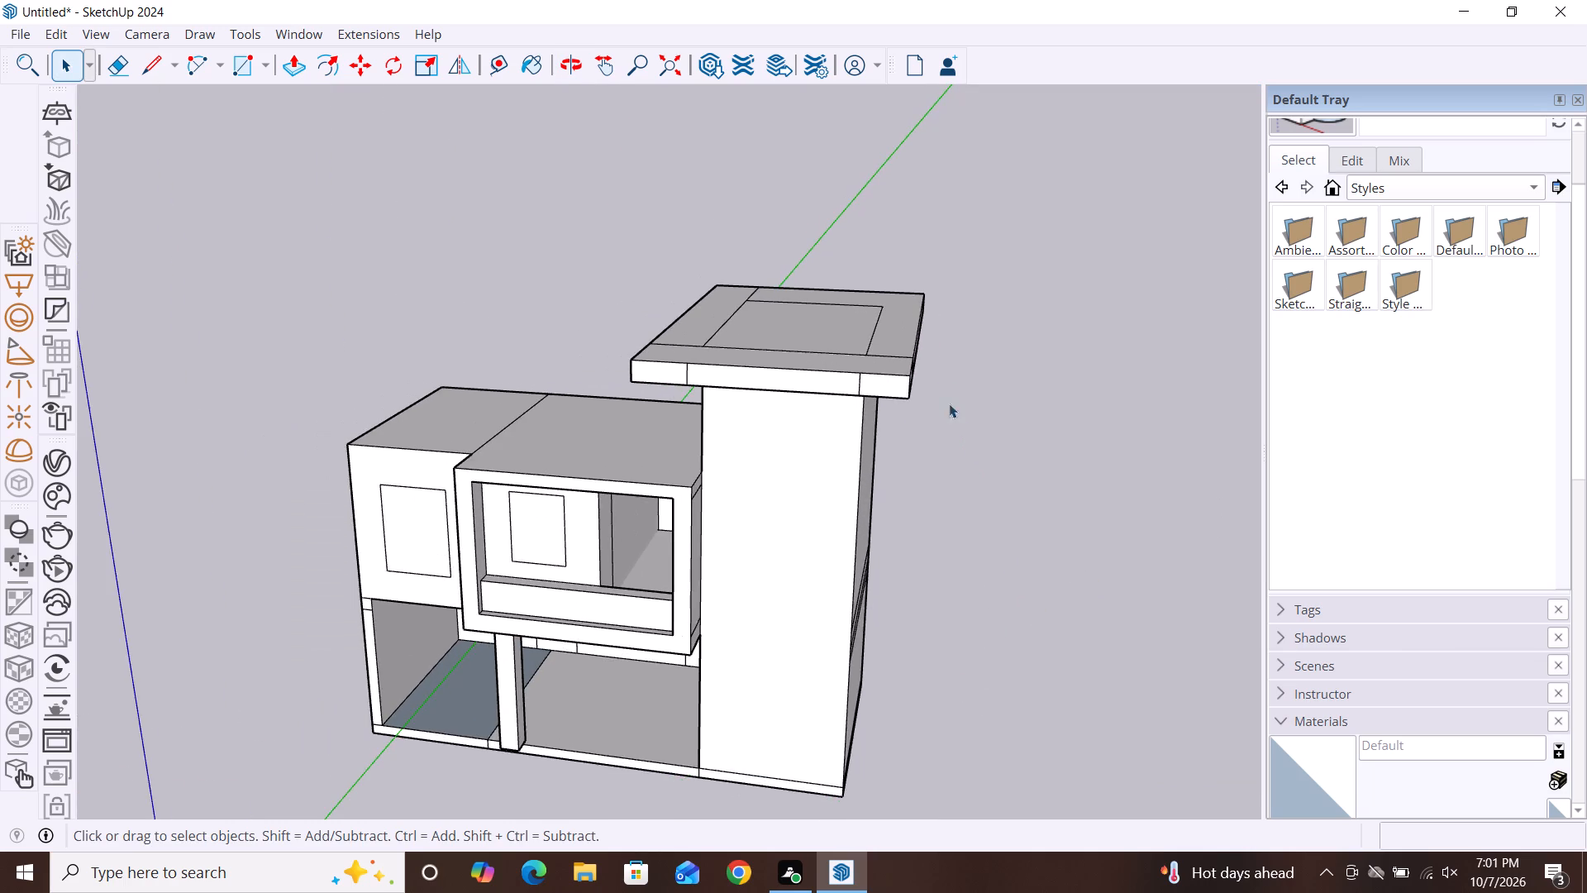
pyautogui.scroll(4, 933, 370)
pyautogui.moveTo(1103, 605); pyautogui.dragTo(882, 550, button='middle')
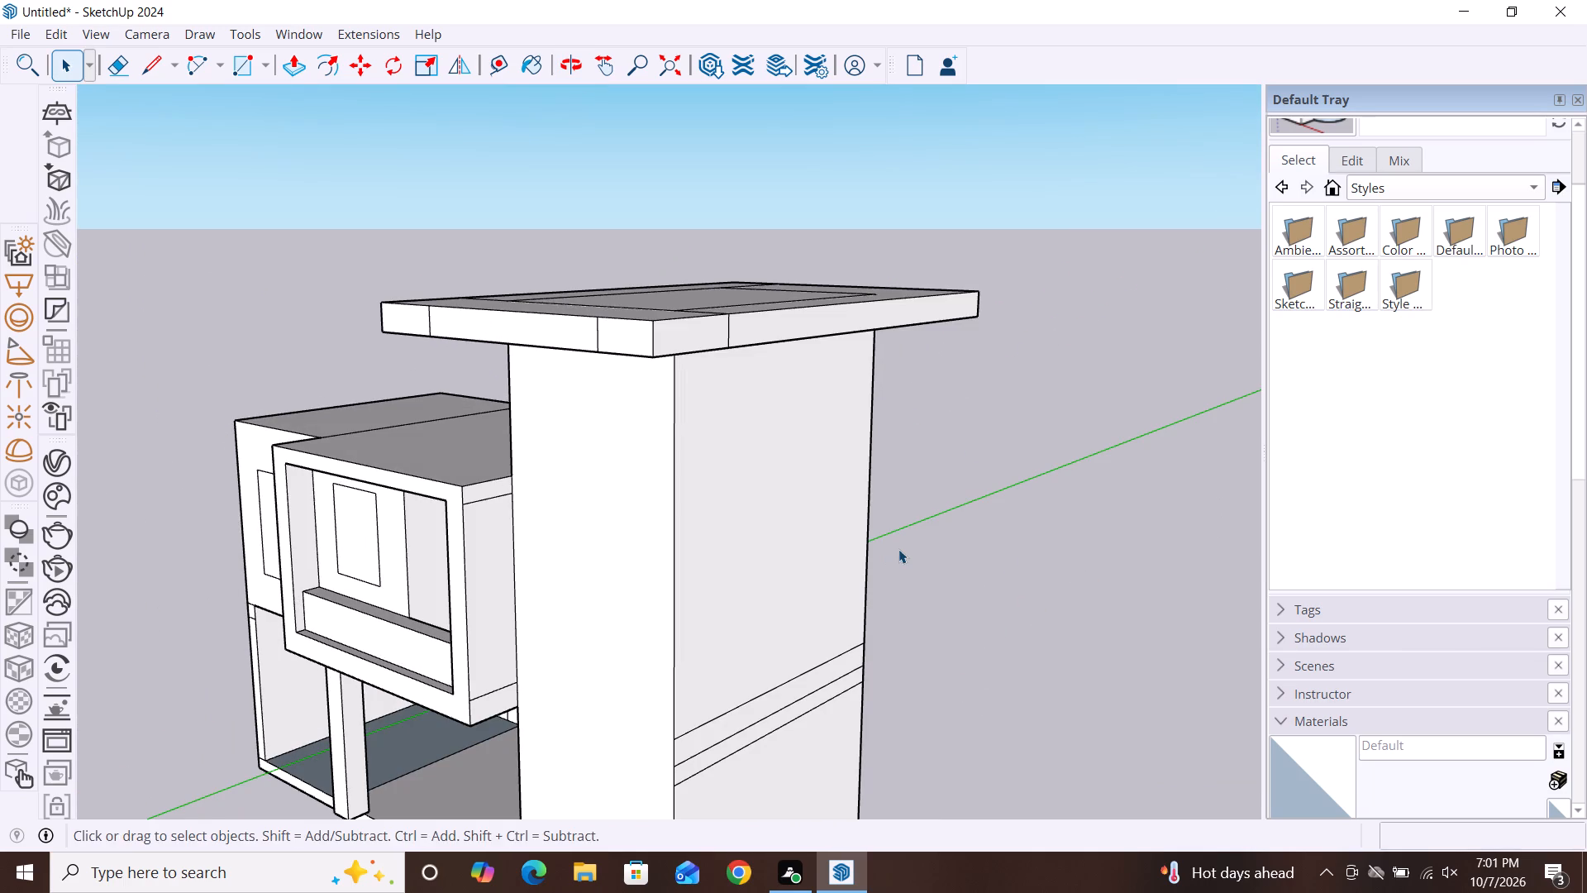
pyautogui.press('p')
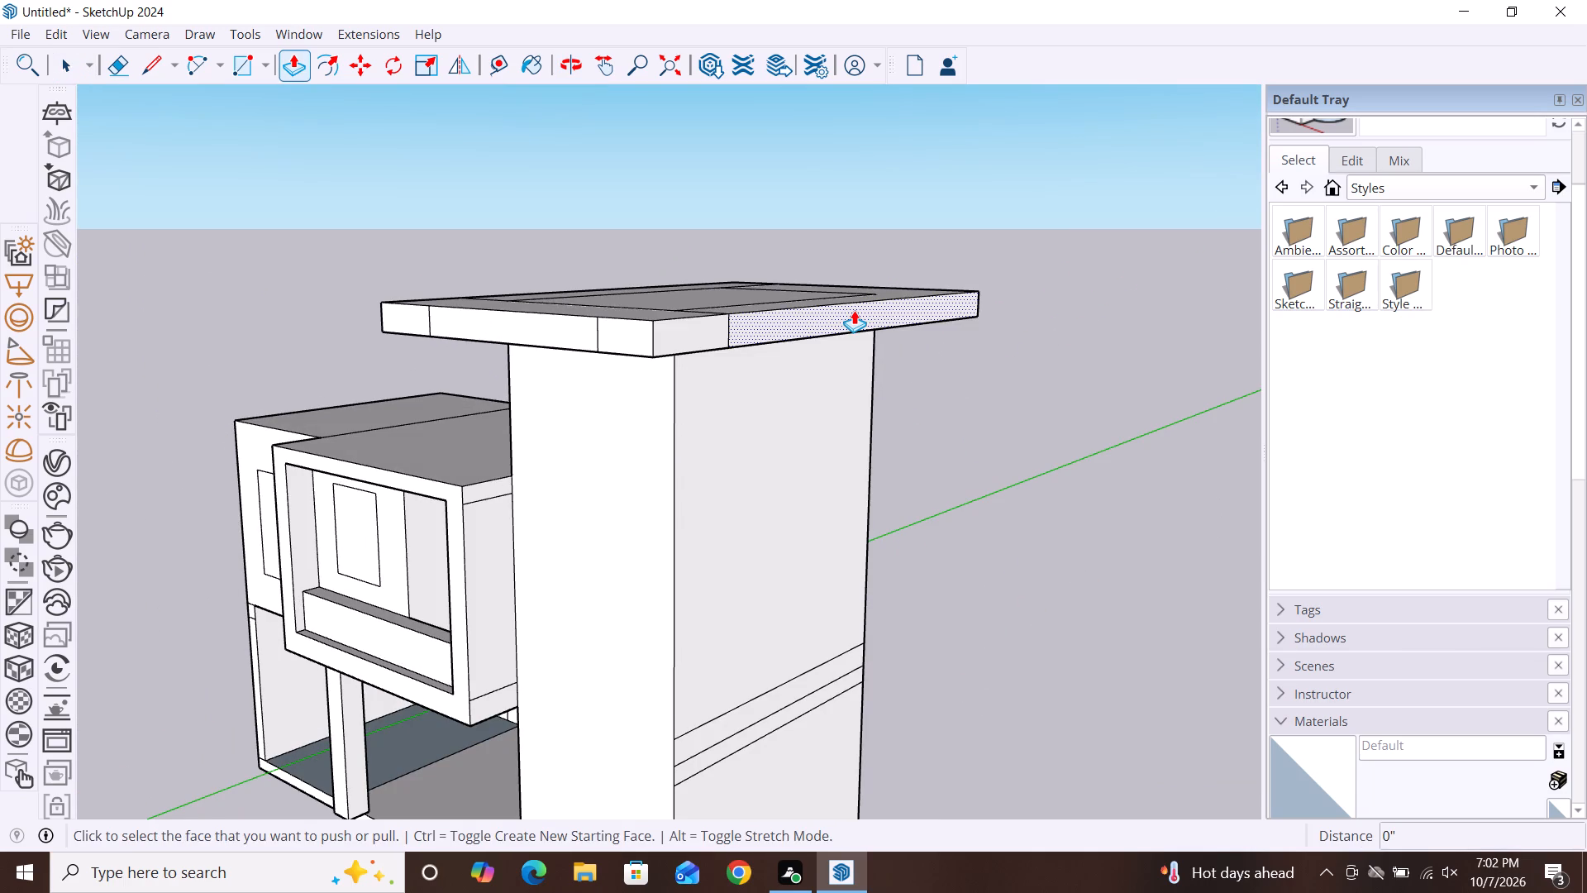
pyautogui.click(855, 310)
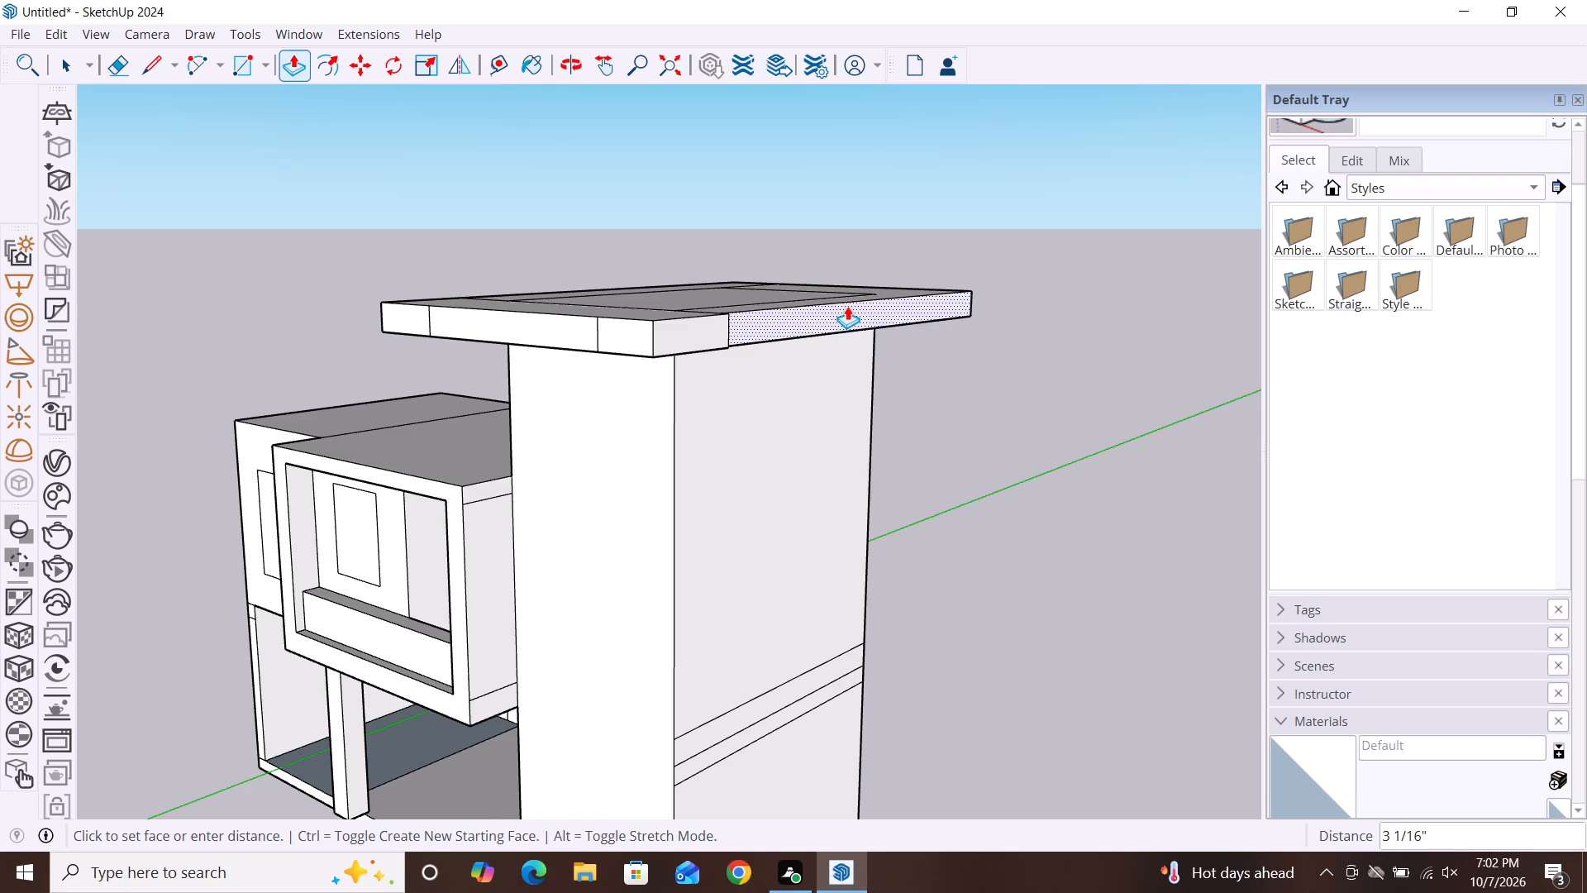
pyautogui.click(847, 306)
# Push the short edge face at the slab's outer front corner inward about 3", flush with the shortened long side.
pyautogui.click(727, 331)
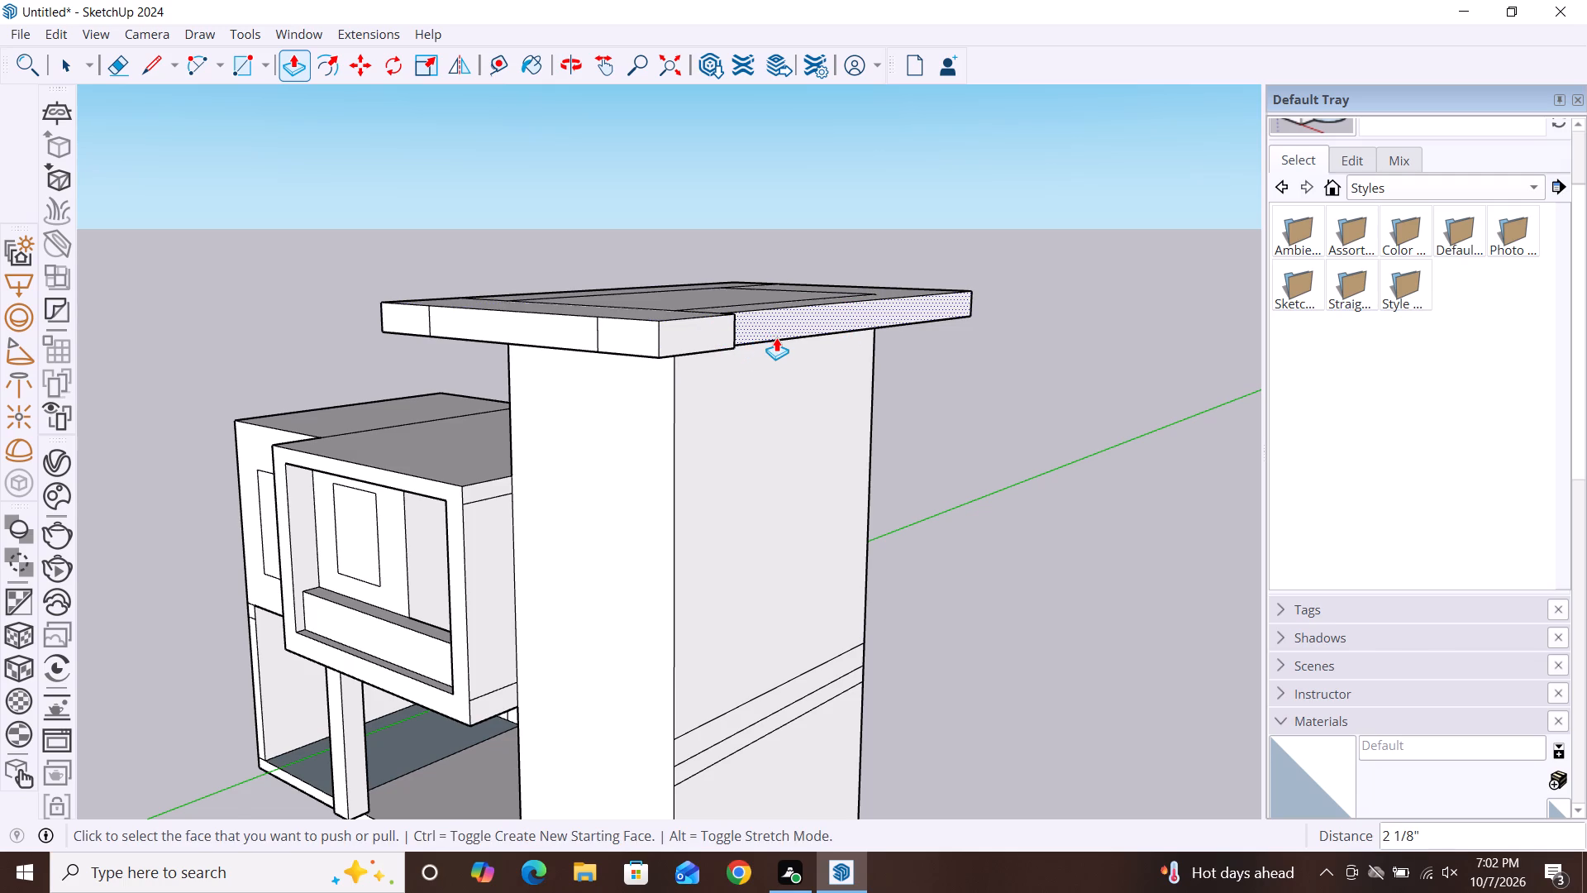
pyautogui.hotkey('ctrl', 'z')
pyautogui.click(710, 332)
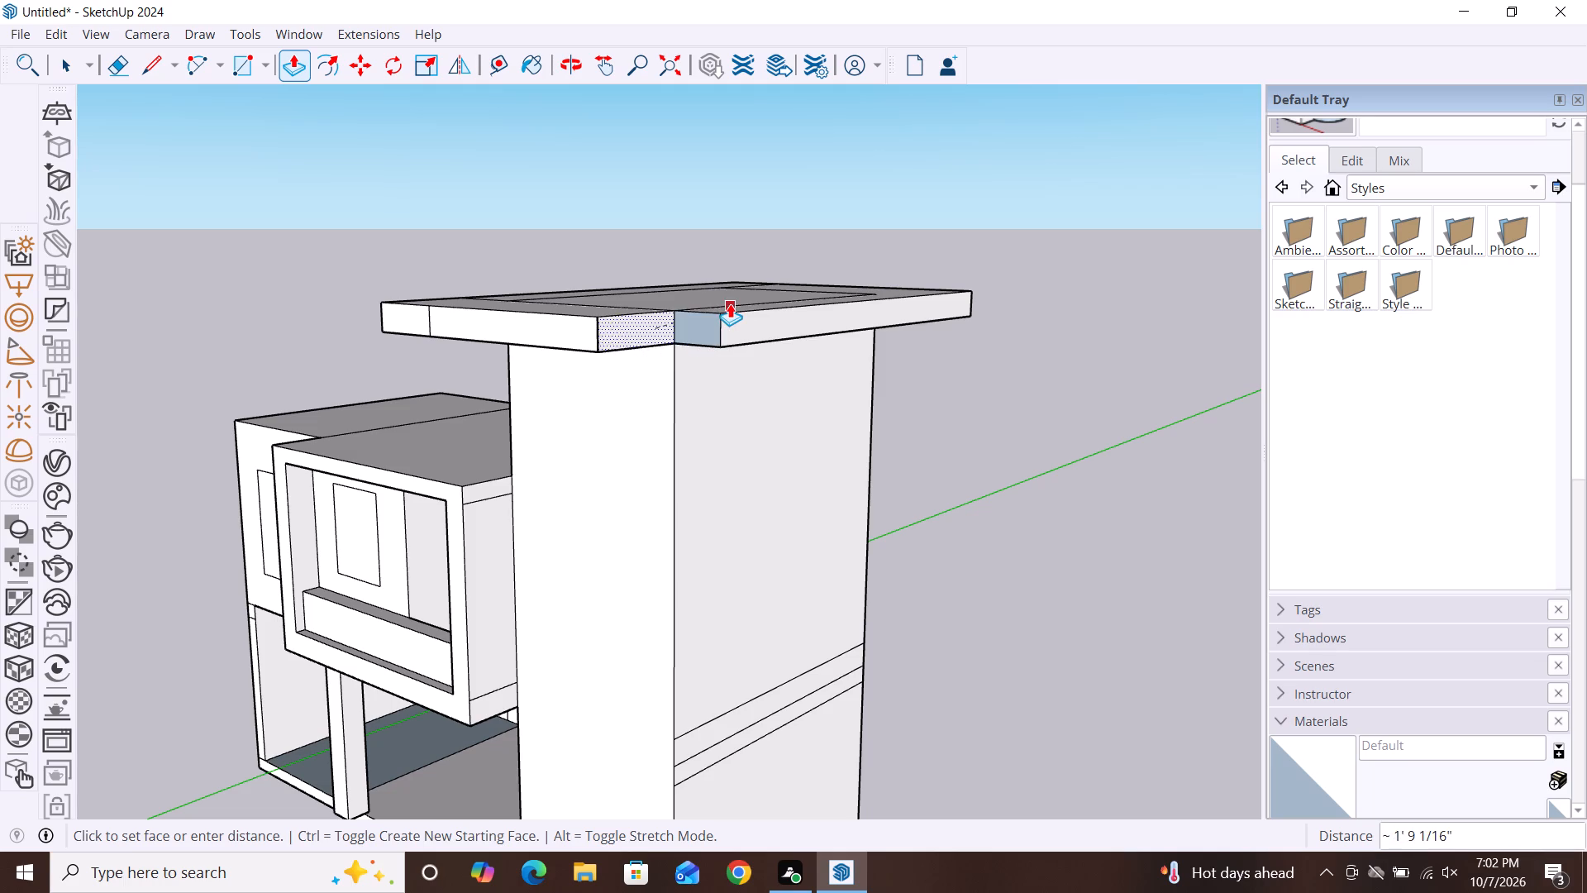
pyautogui.click(732, 310)
# Push the middle edge face of the slab above the lower roof inward about 8".
pyautogui.moveTo(643, 423); pyautogui.dragTo(687, 432, button='middle')
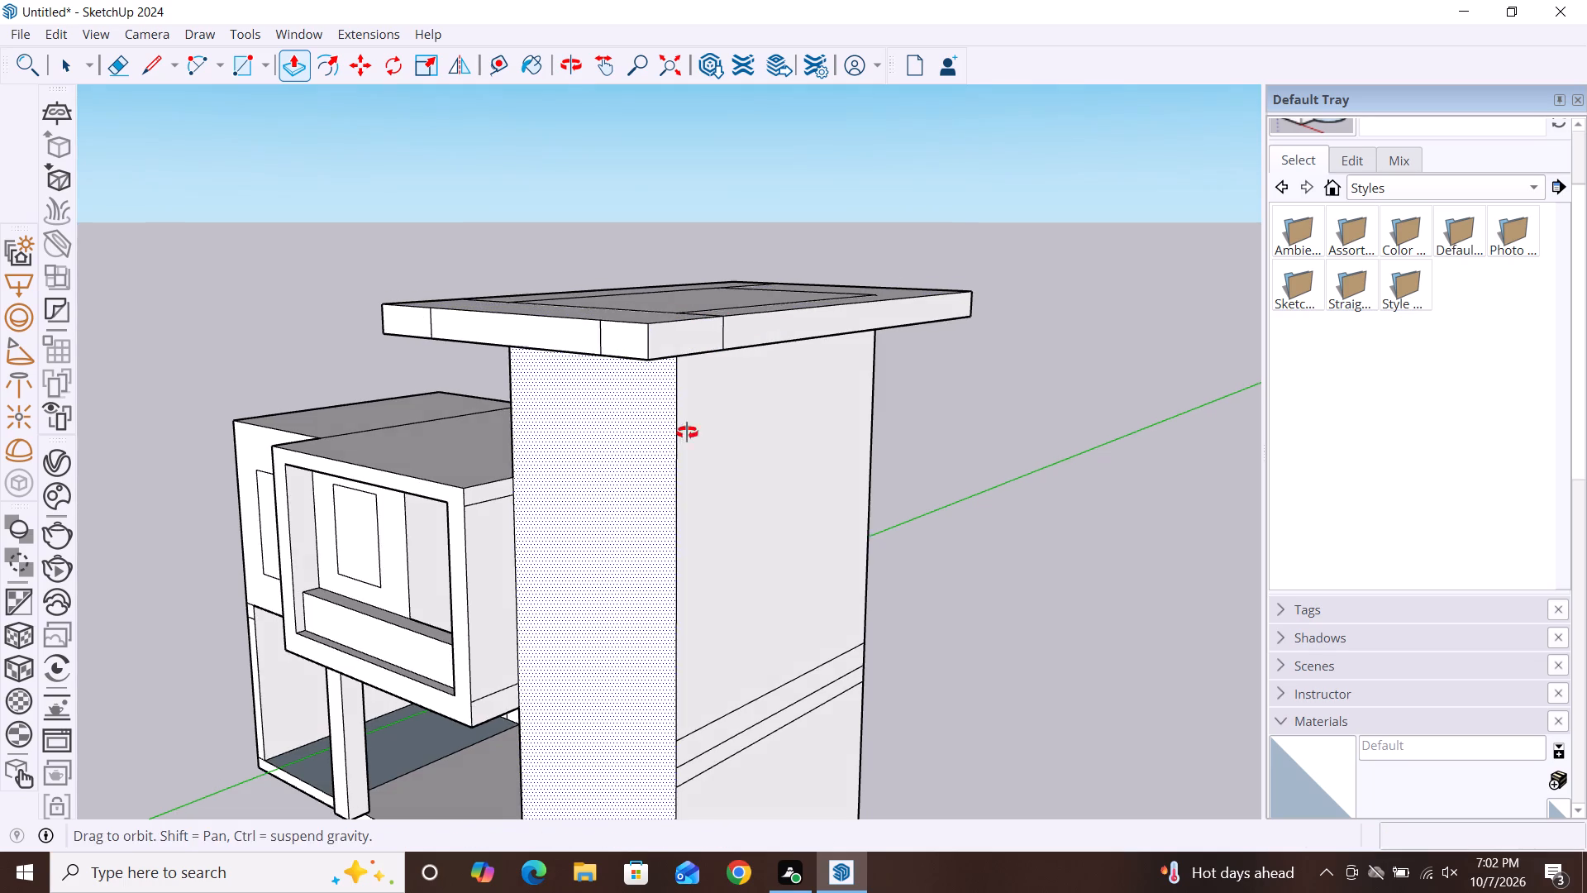
pyautogui.moveTo(687, 432); pyautogui.dragTo(1100, 393, button='middle')
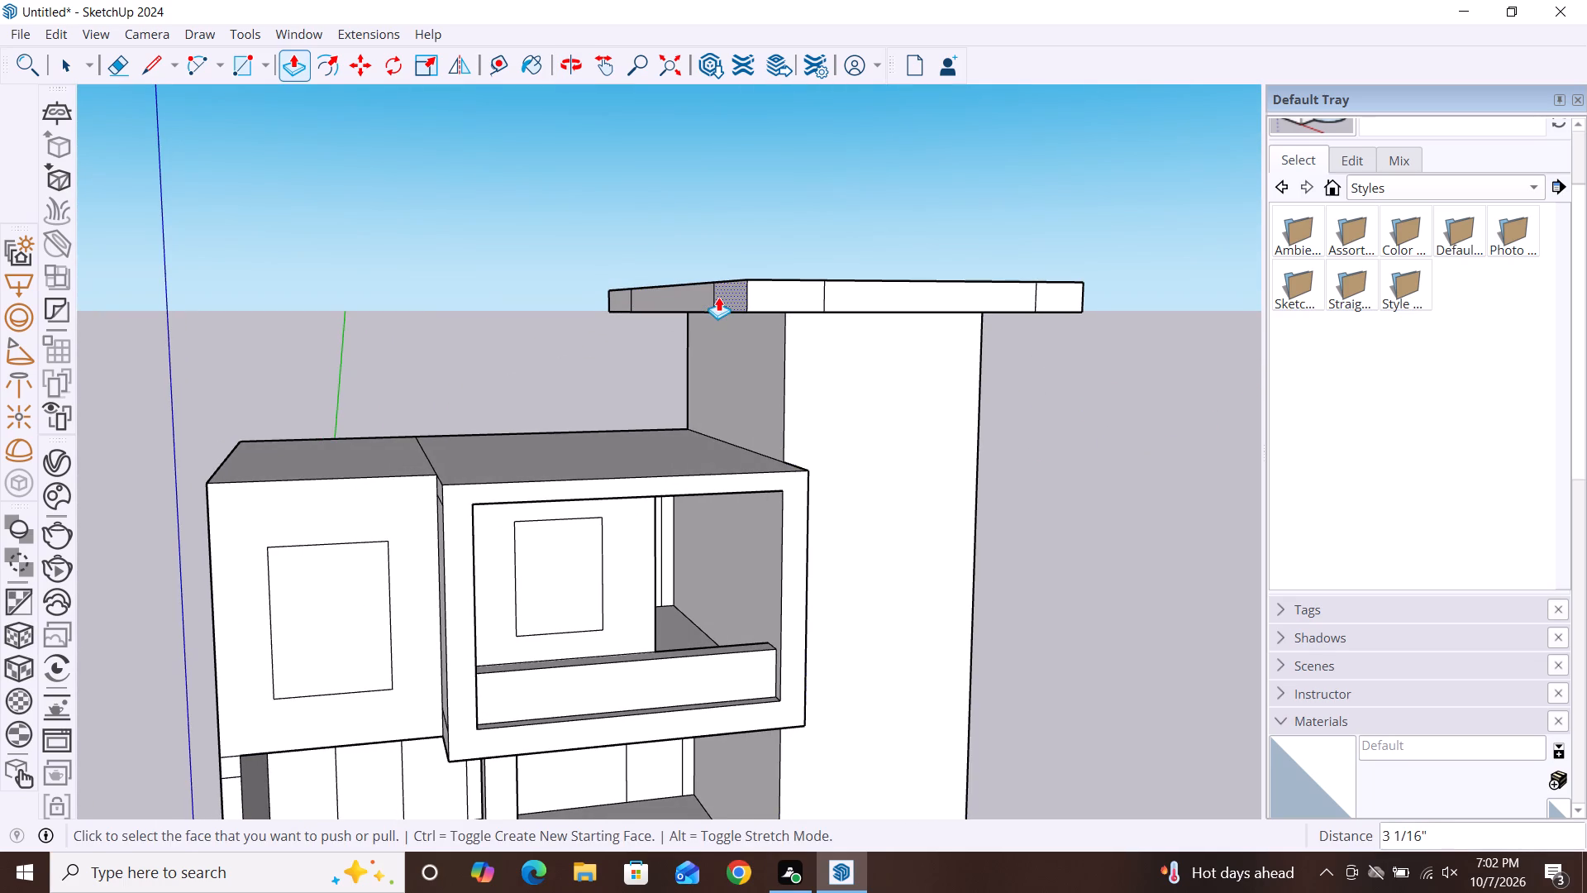
pyautogui.click(694, 298)
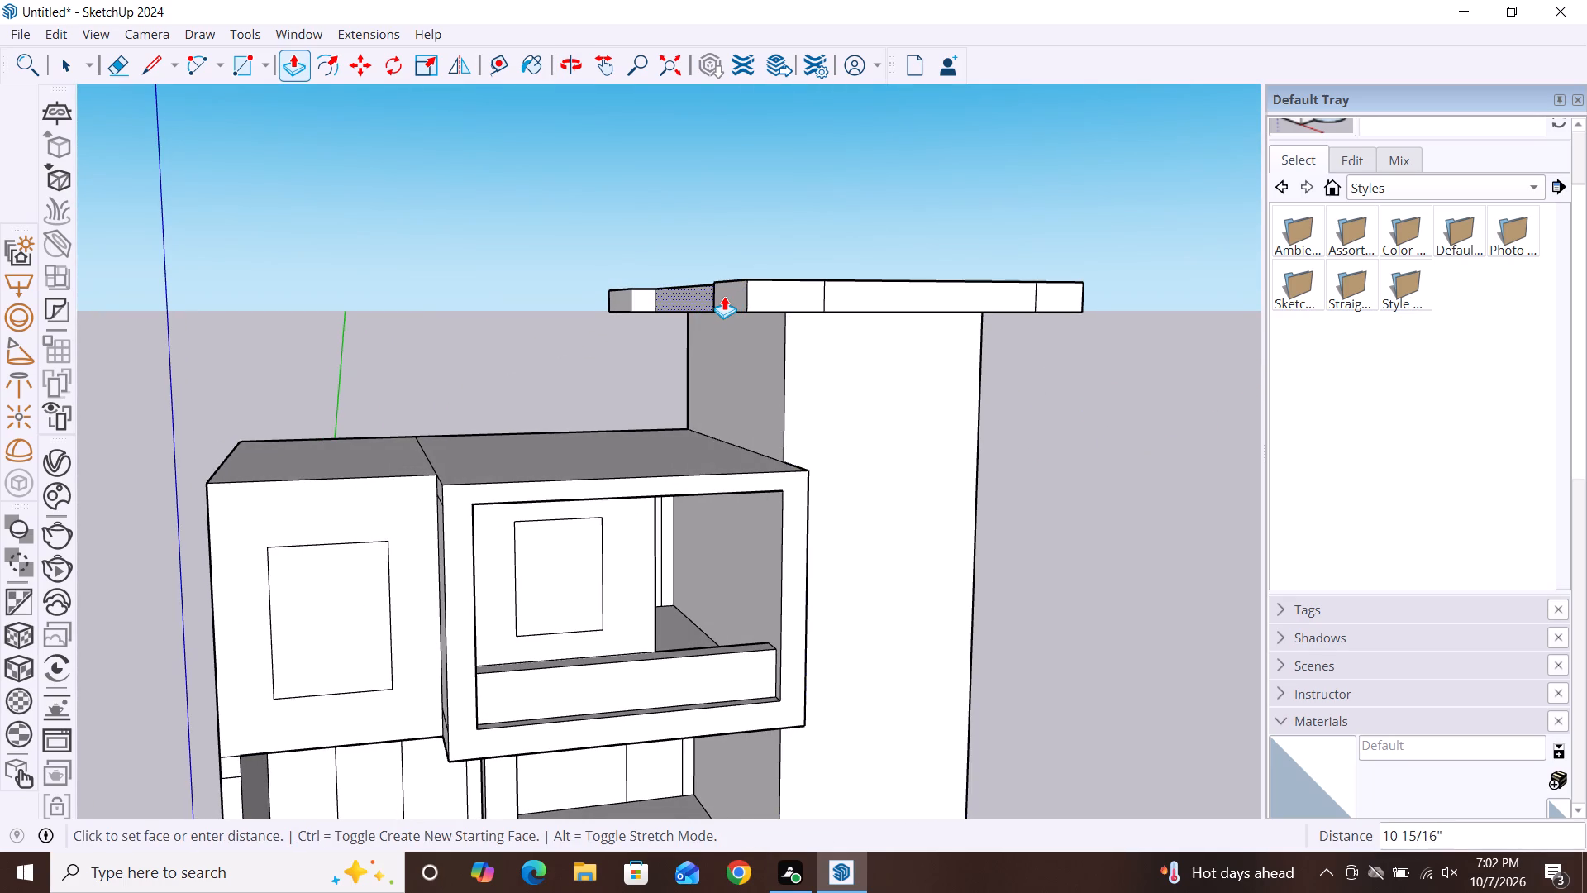
pyautogui.click(717, 298)
# Push the front and rear corner edge faces above the lower roof inward about 8", flush with the middle face.
pyautogui.click(727, 299)
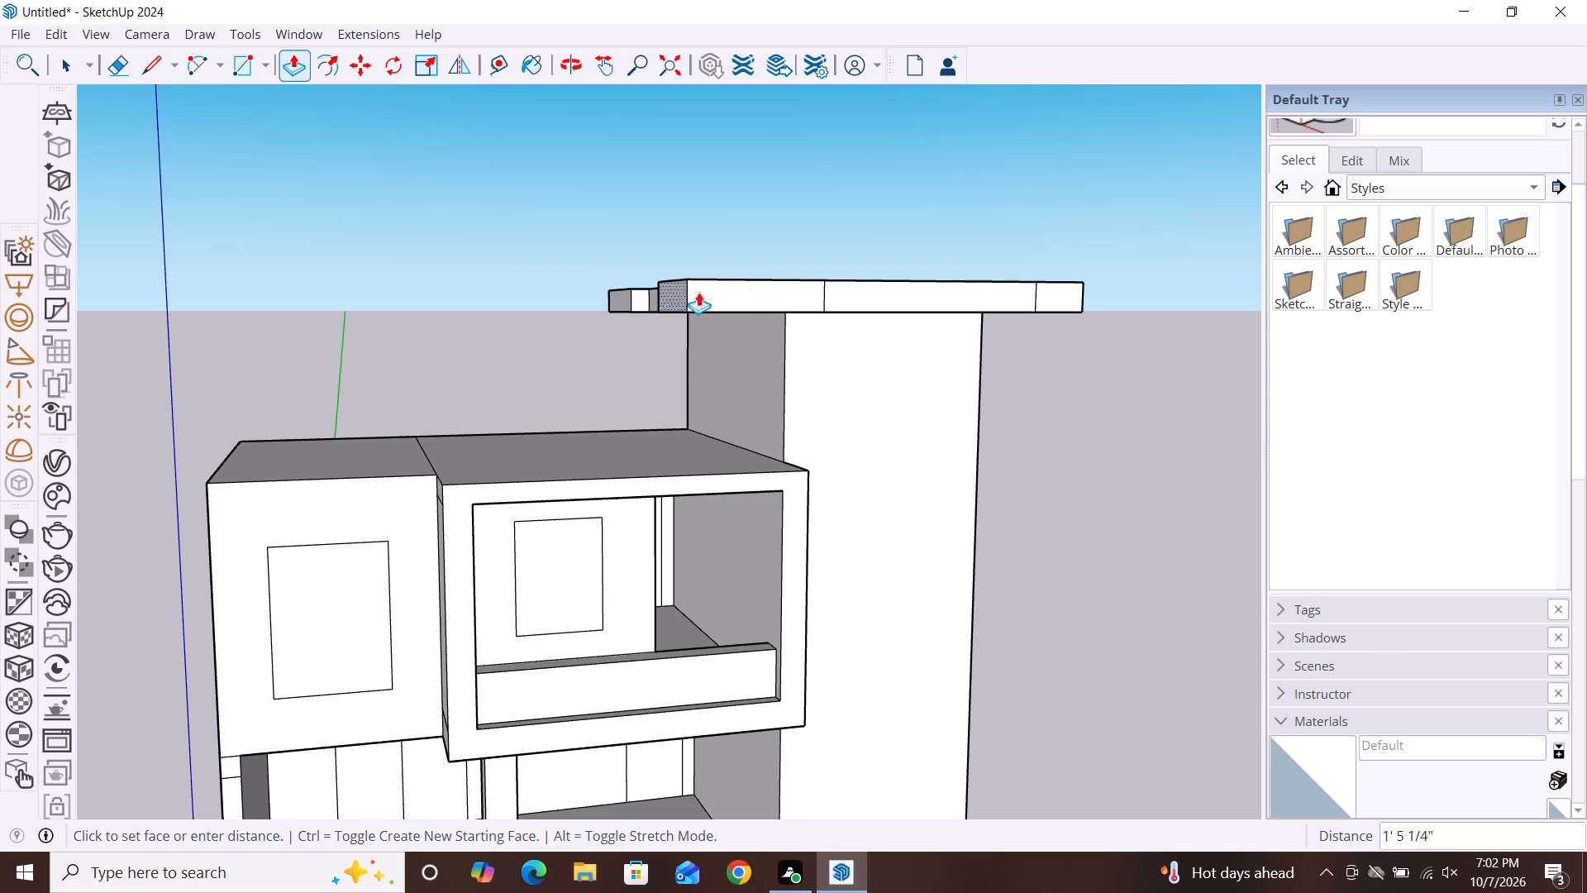
pyautogui.keyDown('alt'); pyautogui.moveTo(734, 297); pyautogui.dragTo(746, 302, button='middle'); pyautogui.keyUp('alt')
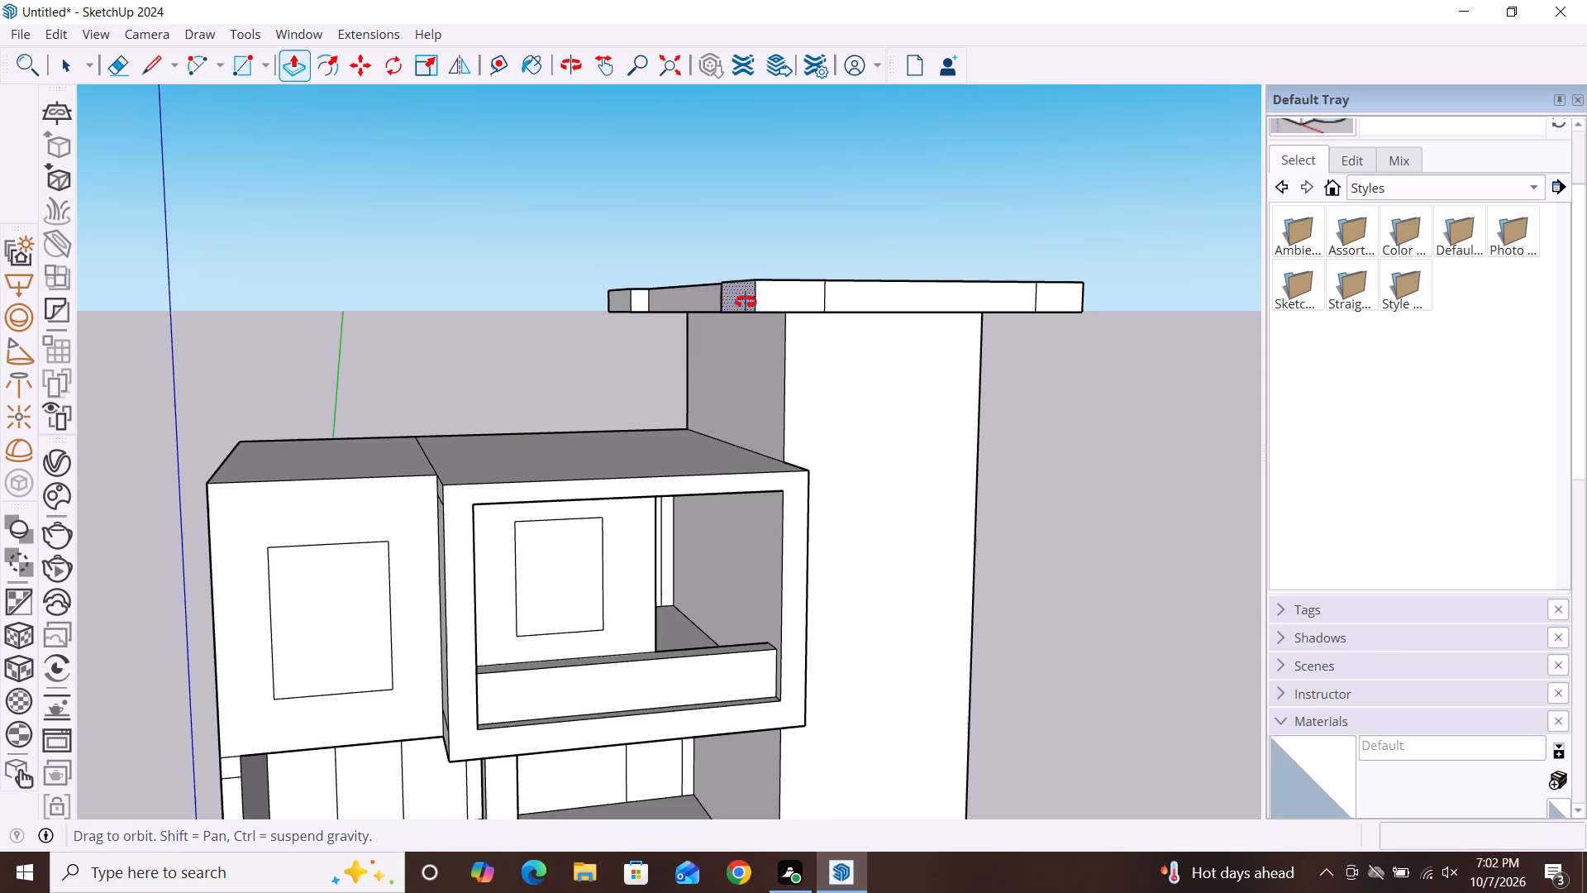
pyautogui.keyDown('alt'); pyautogui.moveTo(746, 302); pyautogui.dragTo(1055, 356, button='middle'); pyautogui.keyUp('alt')
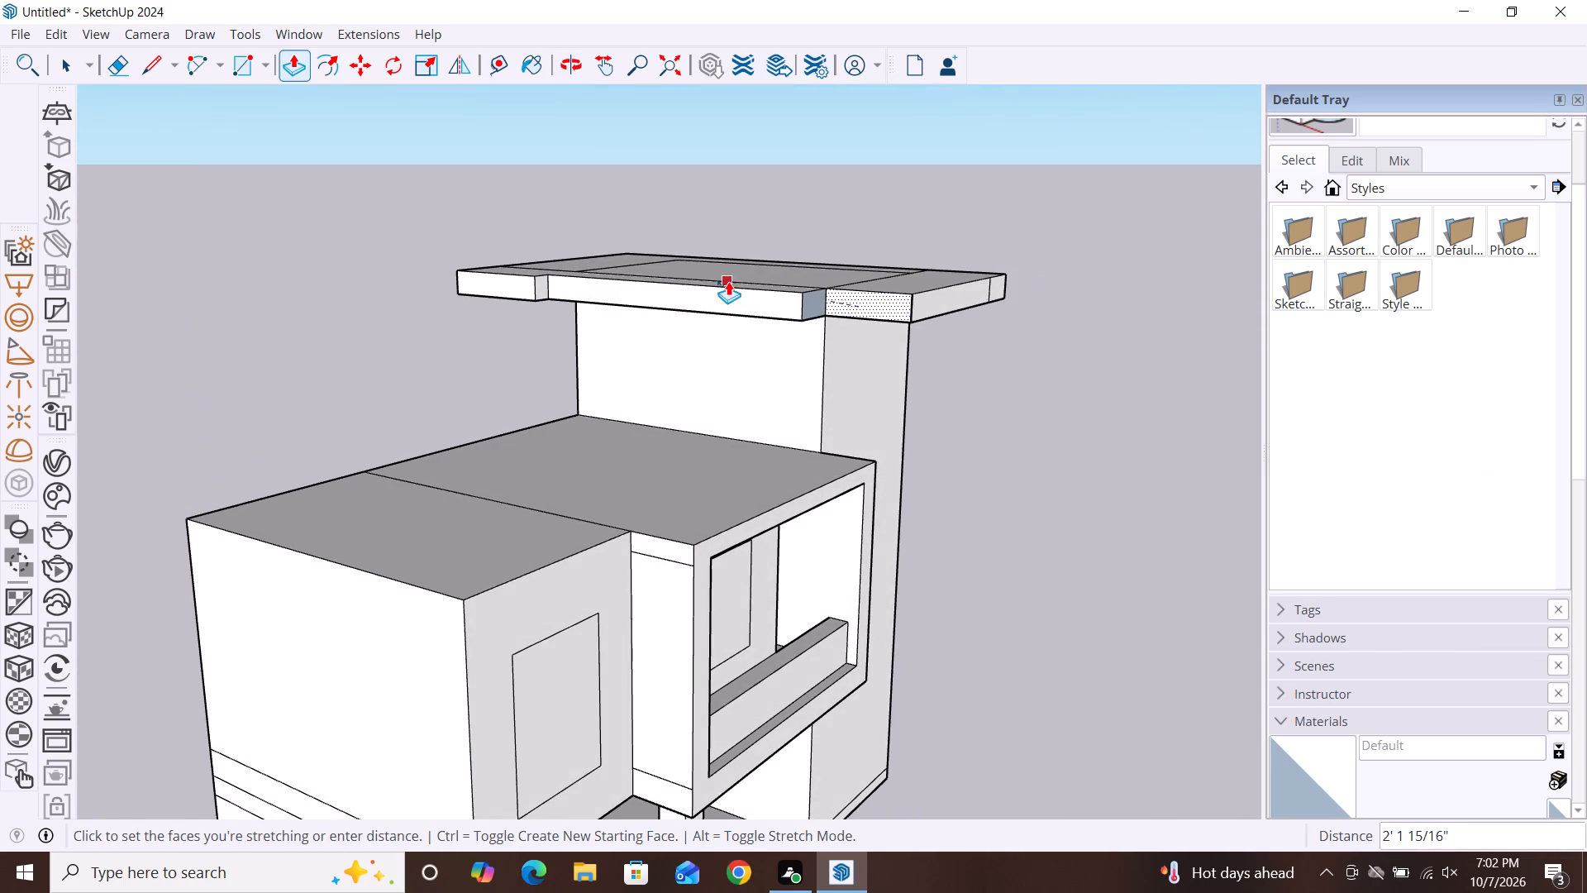
pyautogui.click(727, 286)
pyautogui.moveTo(572, 335); pyautogui.dragTo(925, 360, button='middle')
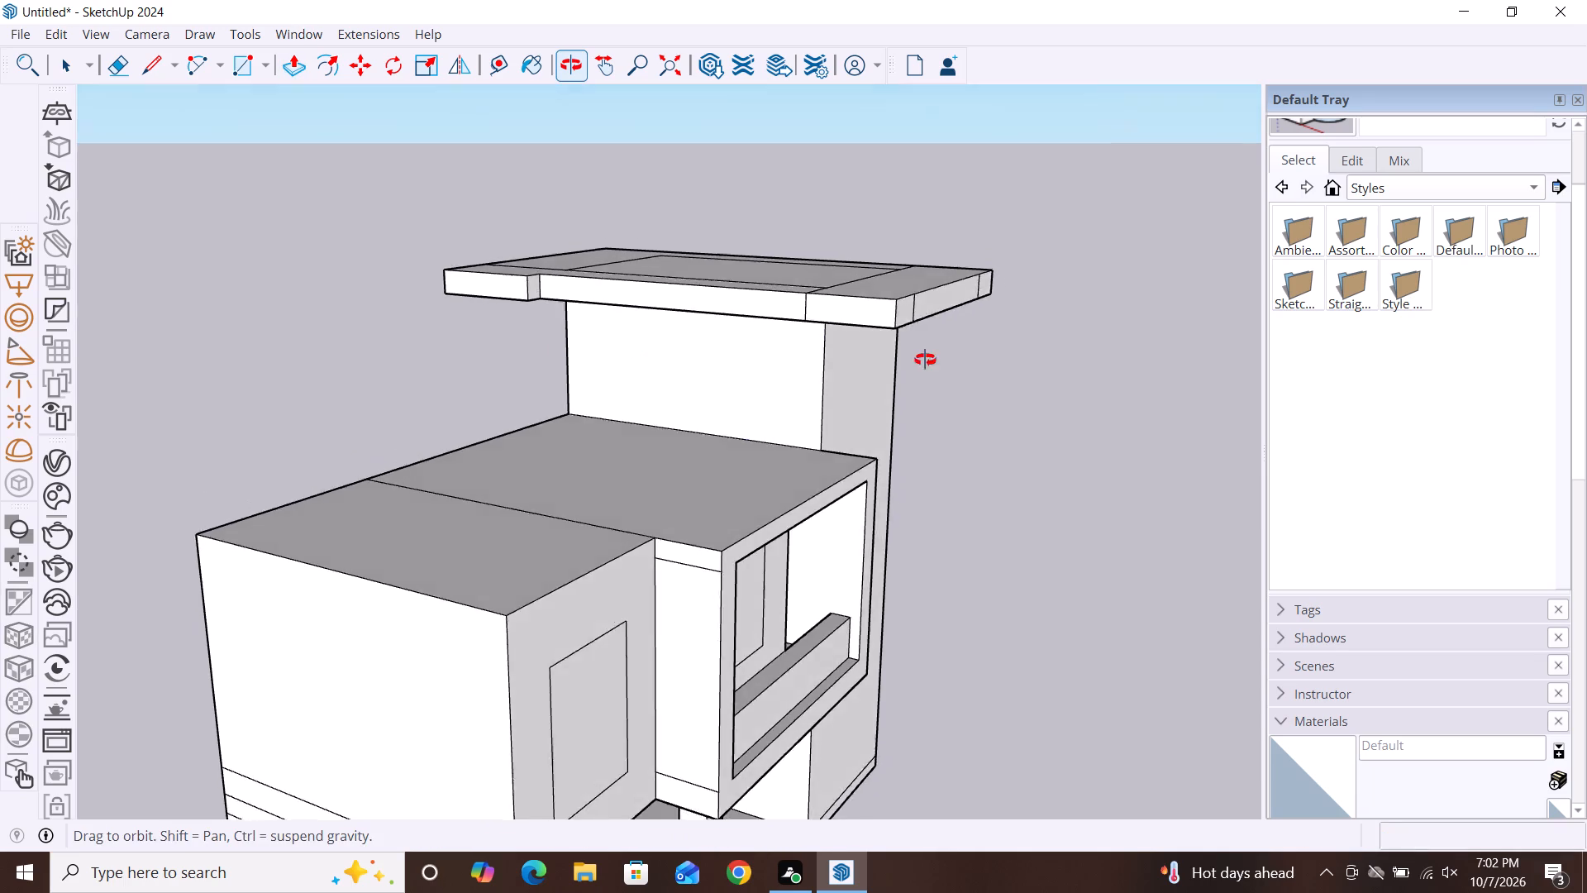
pyautogui.moveTo(925, 360); pyautogui.dragTo(1037, 372, button='middle')
pyautogui.click(457, 308)
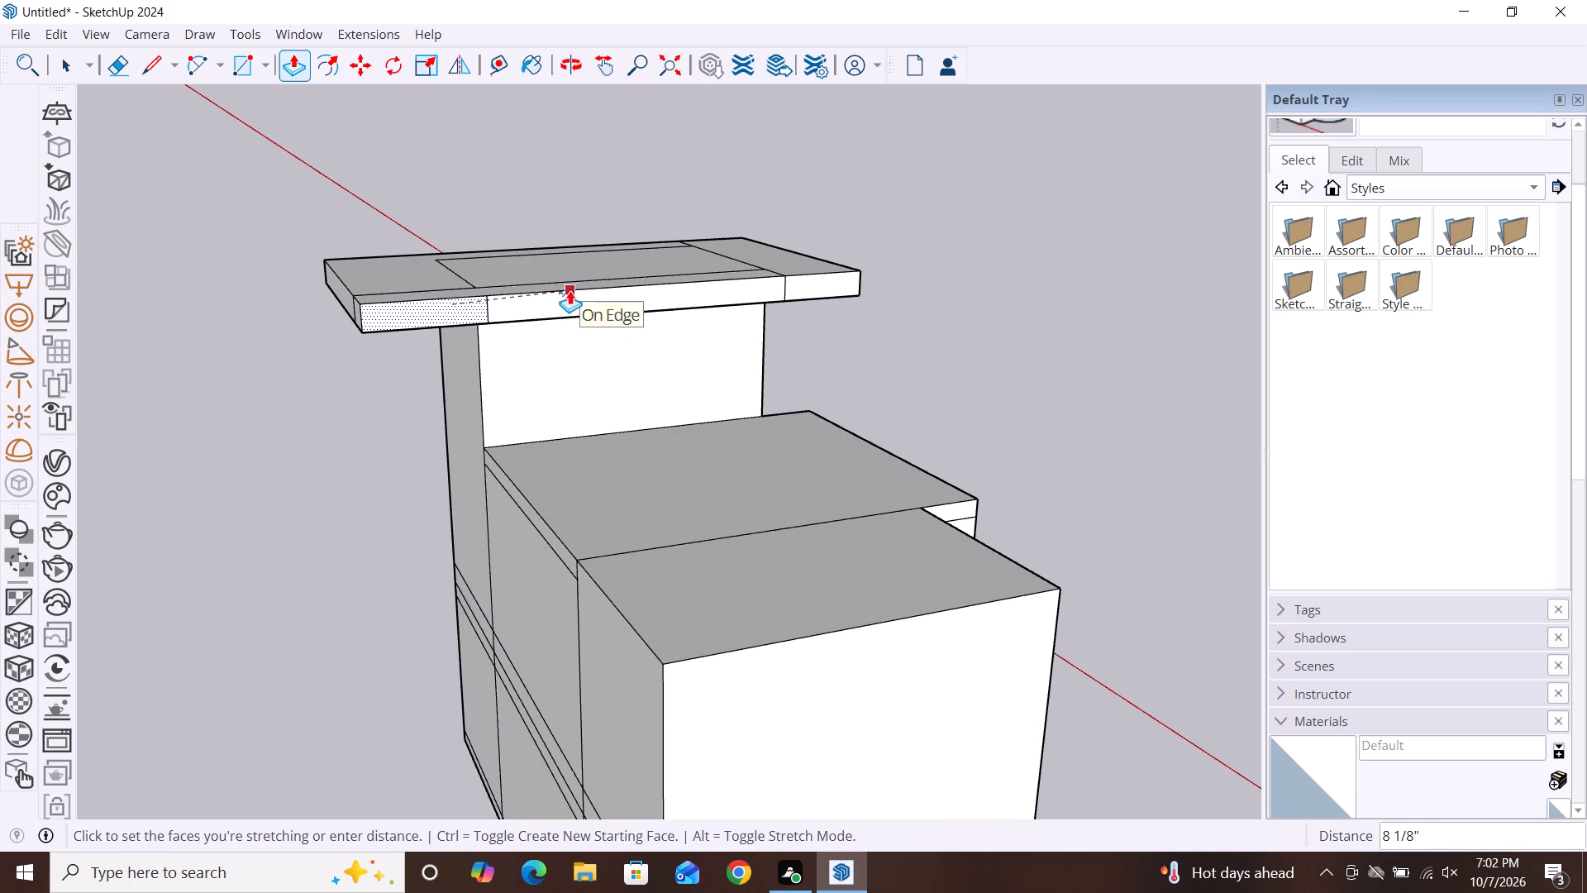
pyautogui.click(570, 290)
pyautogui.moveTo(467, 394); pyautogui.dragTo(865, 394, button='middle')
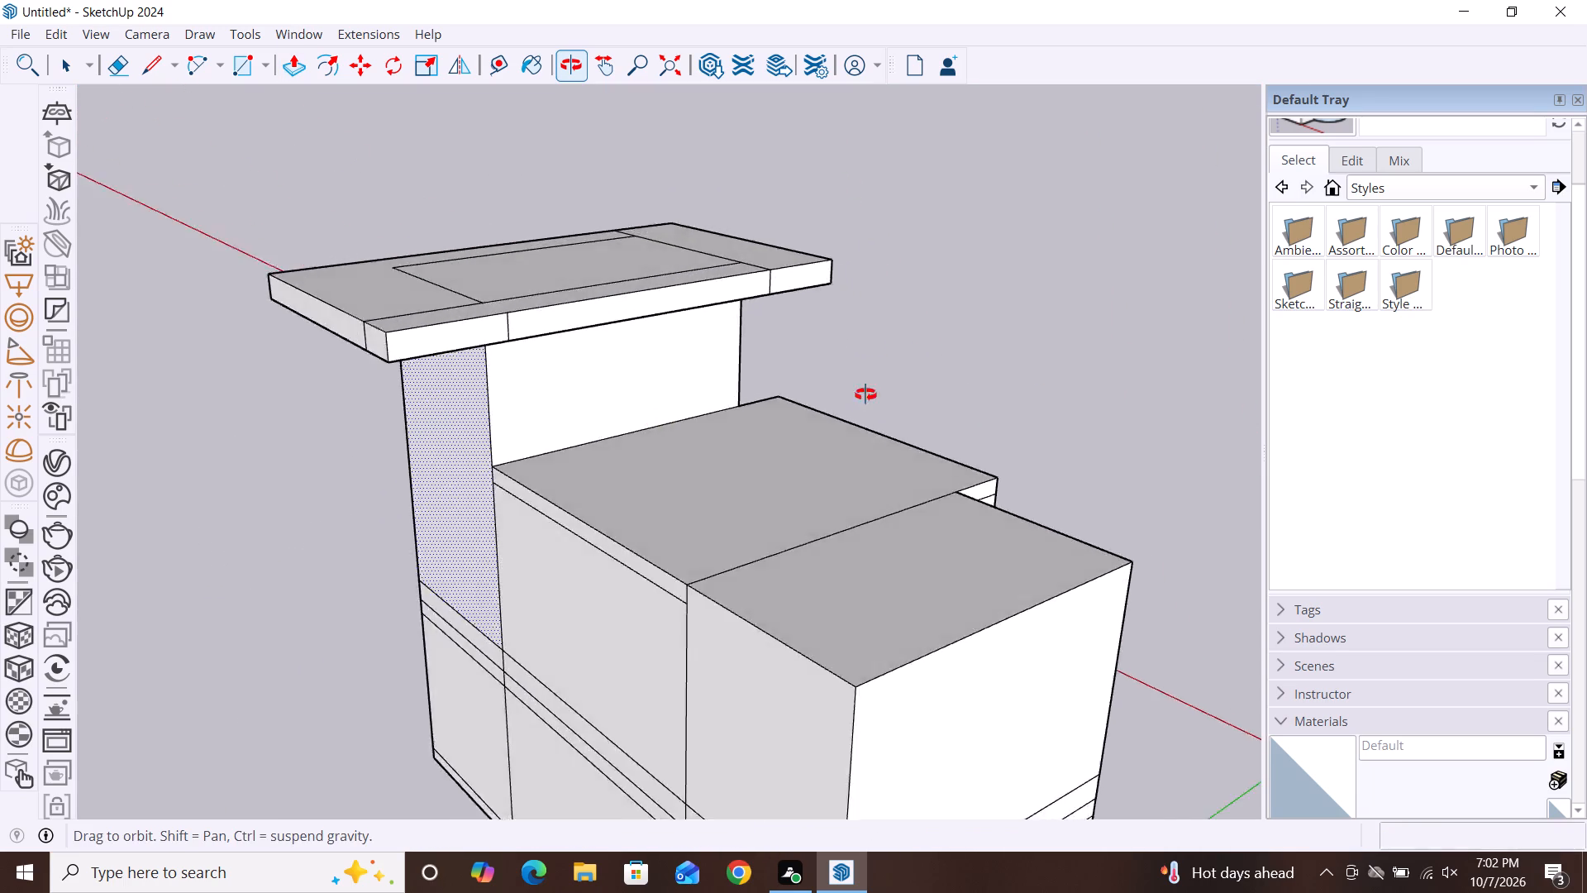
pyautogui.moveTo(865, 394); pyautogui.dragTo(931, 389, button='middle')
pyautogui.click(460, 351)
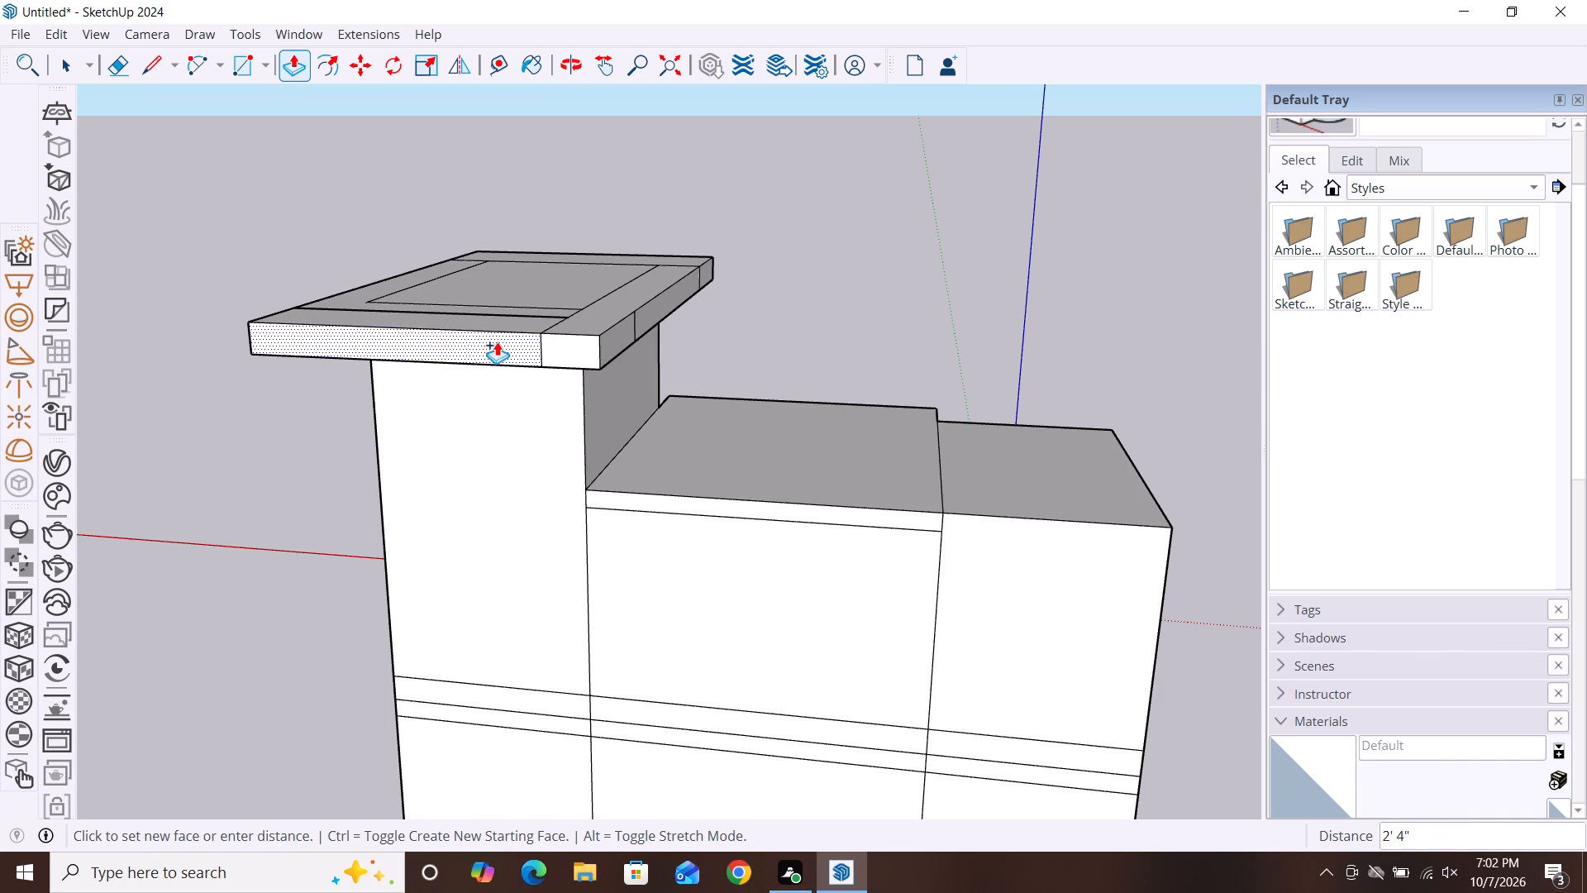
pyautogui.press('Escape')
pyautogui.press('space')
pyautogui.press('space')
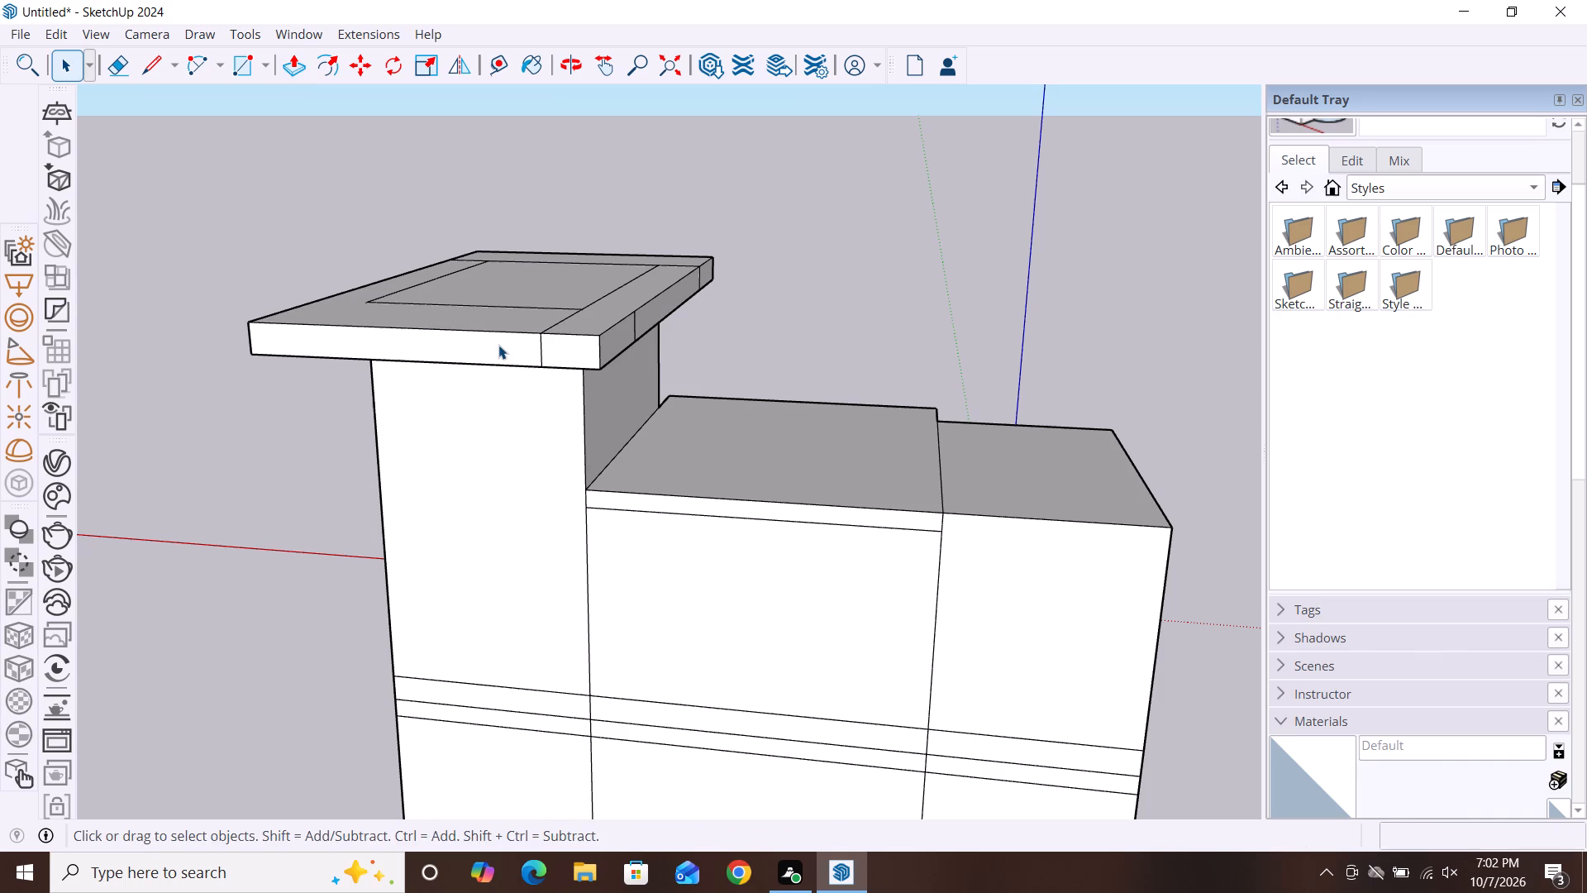
# Push the main rear edge face of the tower's roof slab inward about 11 7/16", and bring the adjoining corner face flush.
pyautogui.write('p')
pyautogui.click(487, 349)
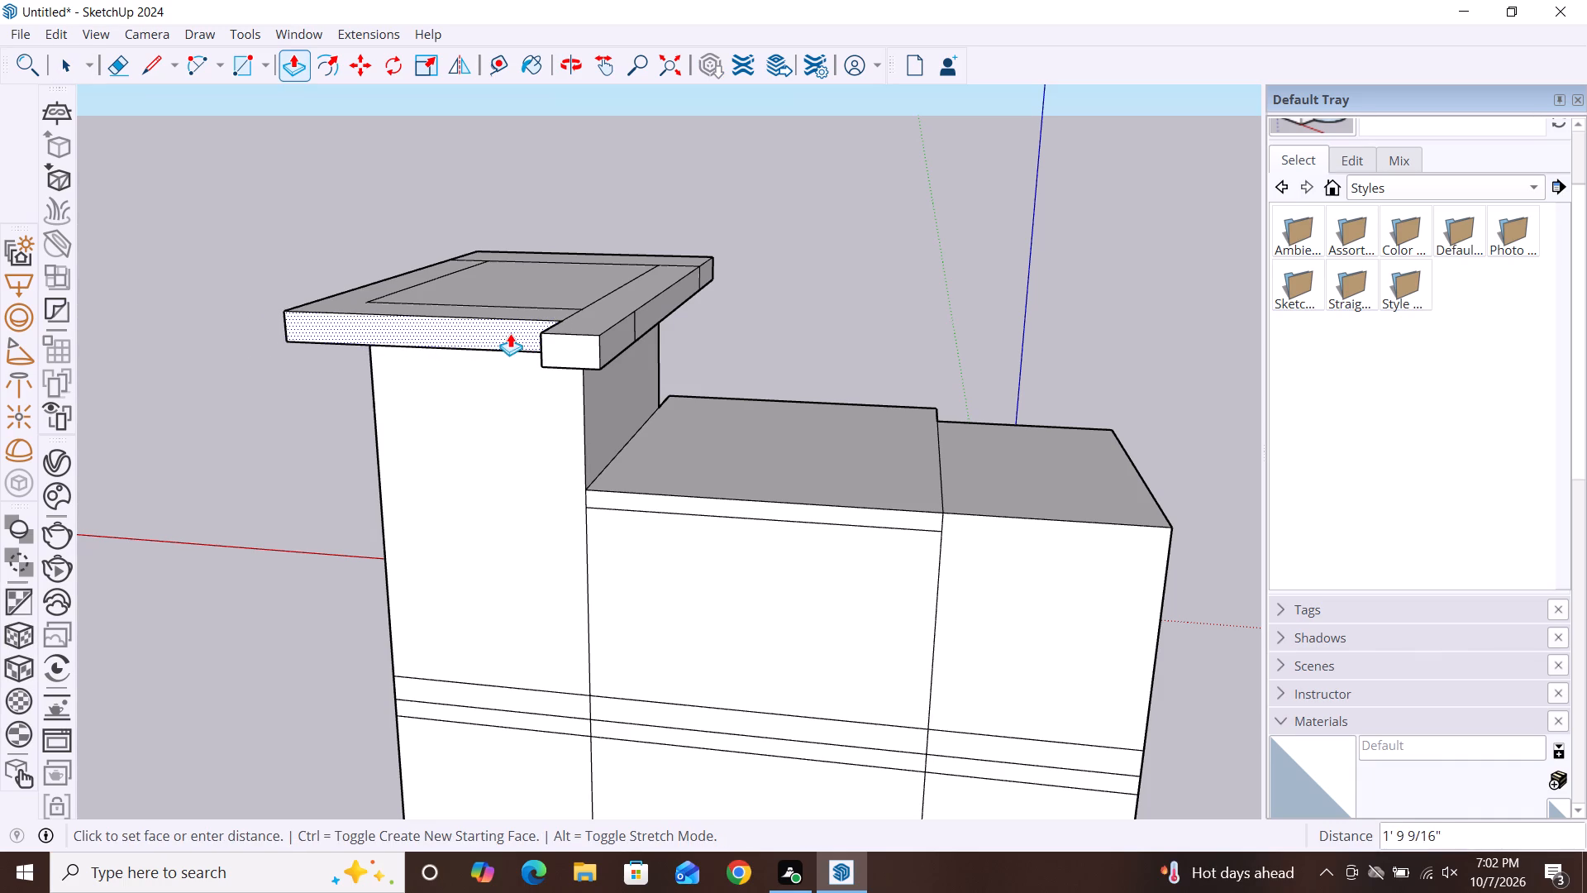
pyautogui.click(500, 343)
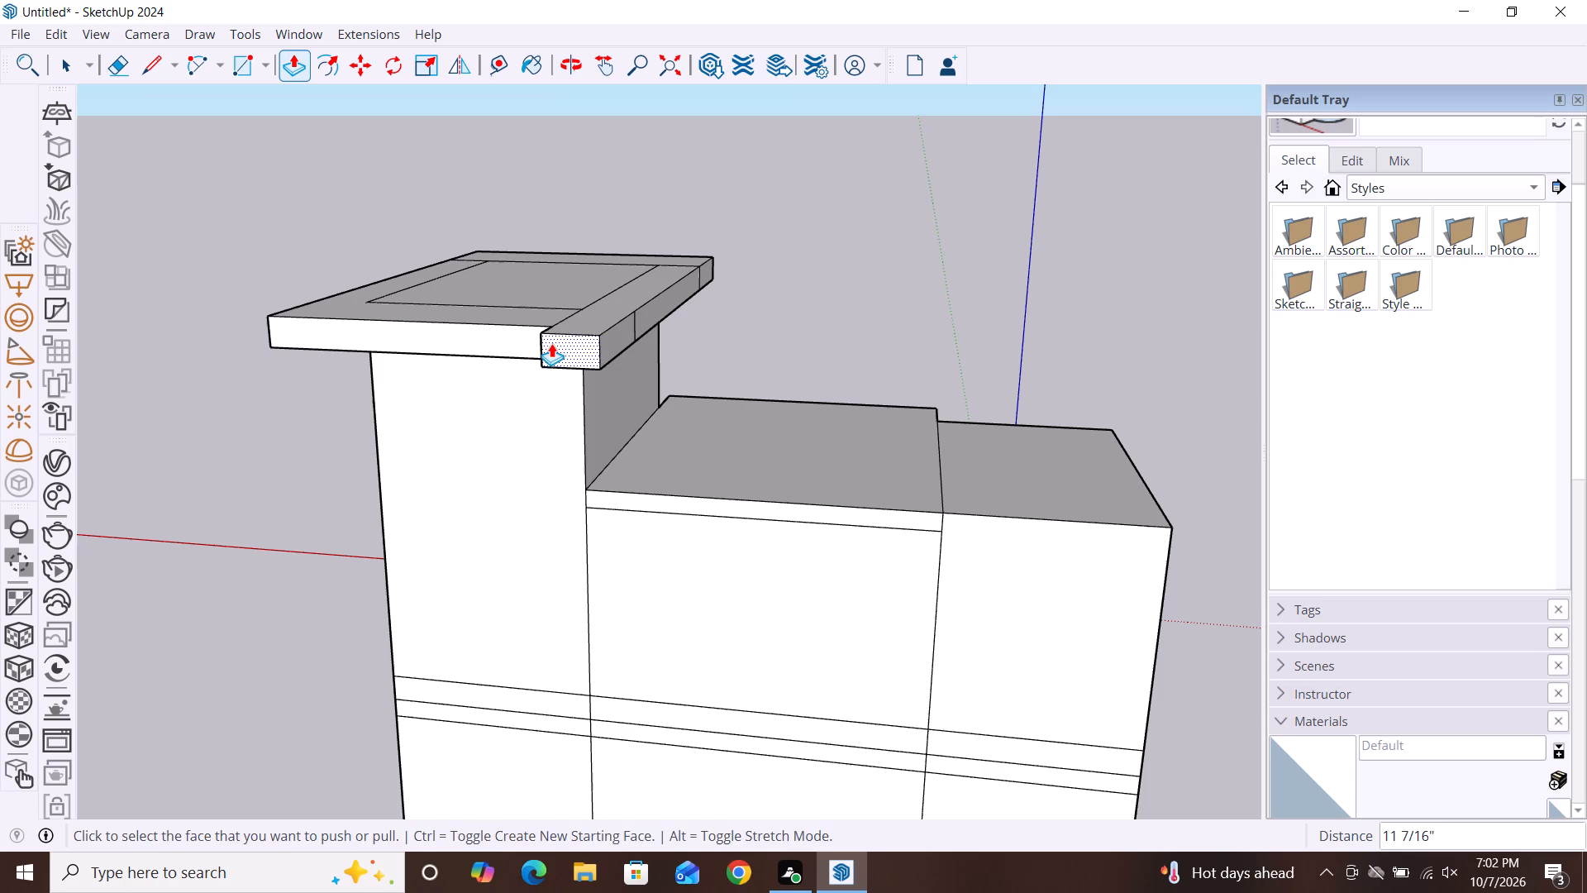
pyautogui.click(560, 345)
pyautogui.click(517, 325)
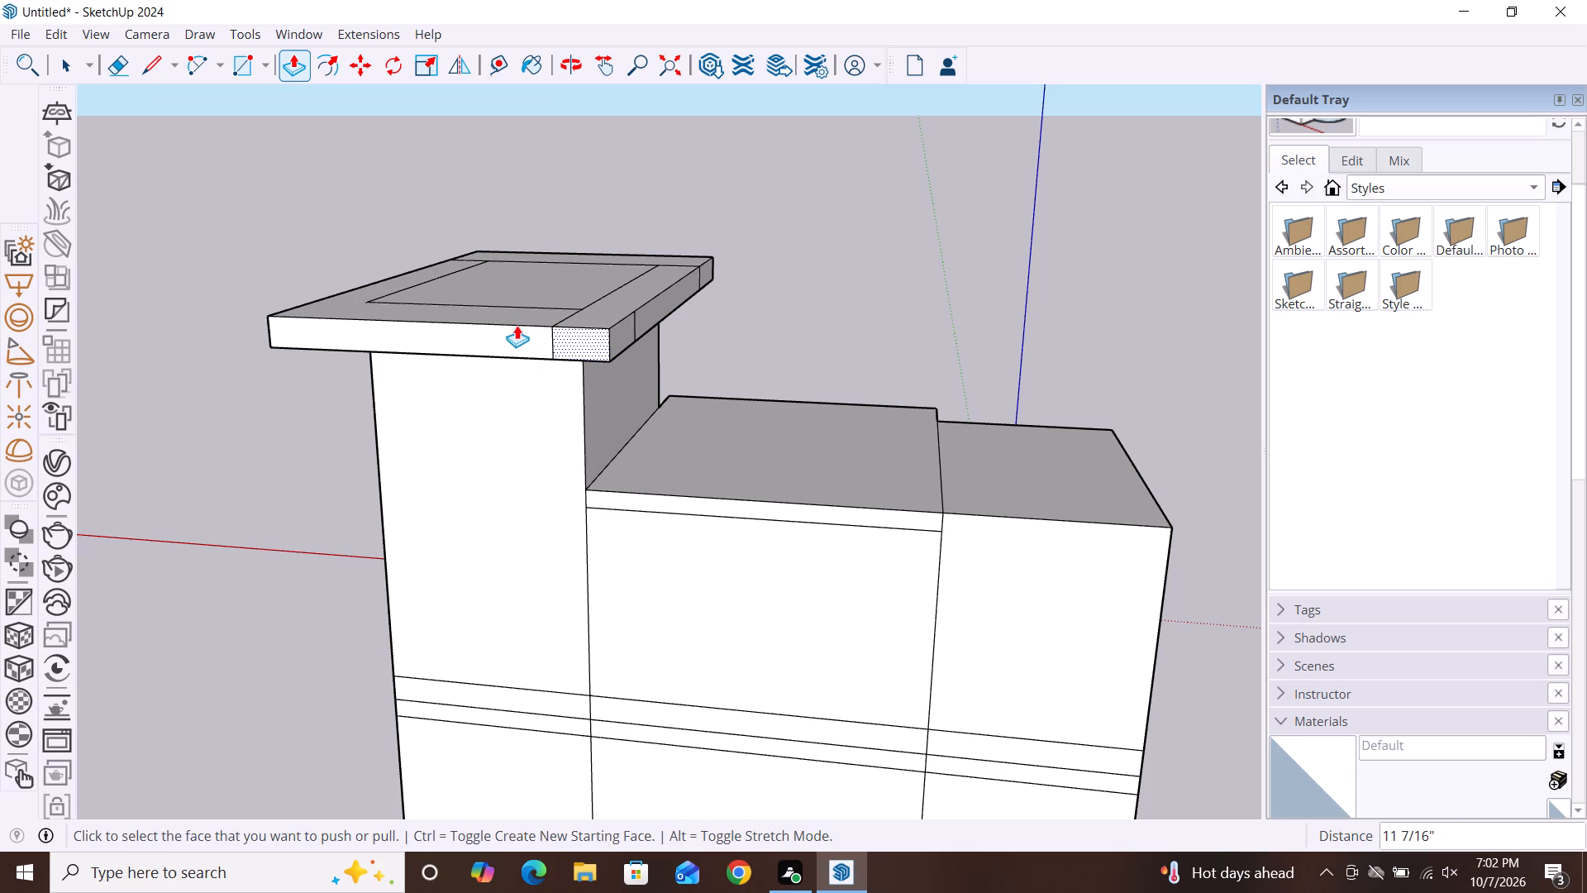
pyautogui.press('space')
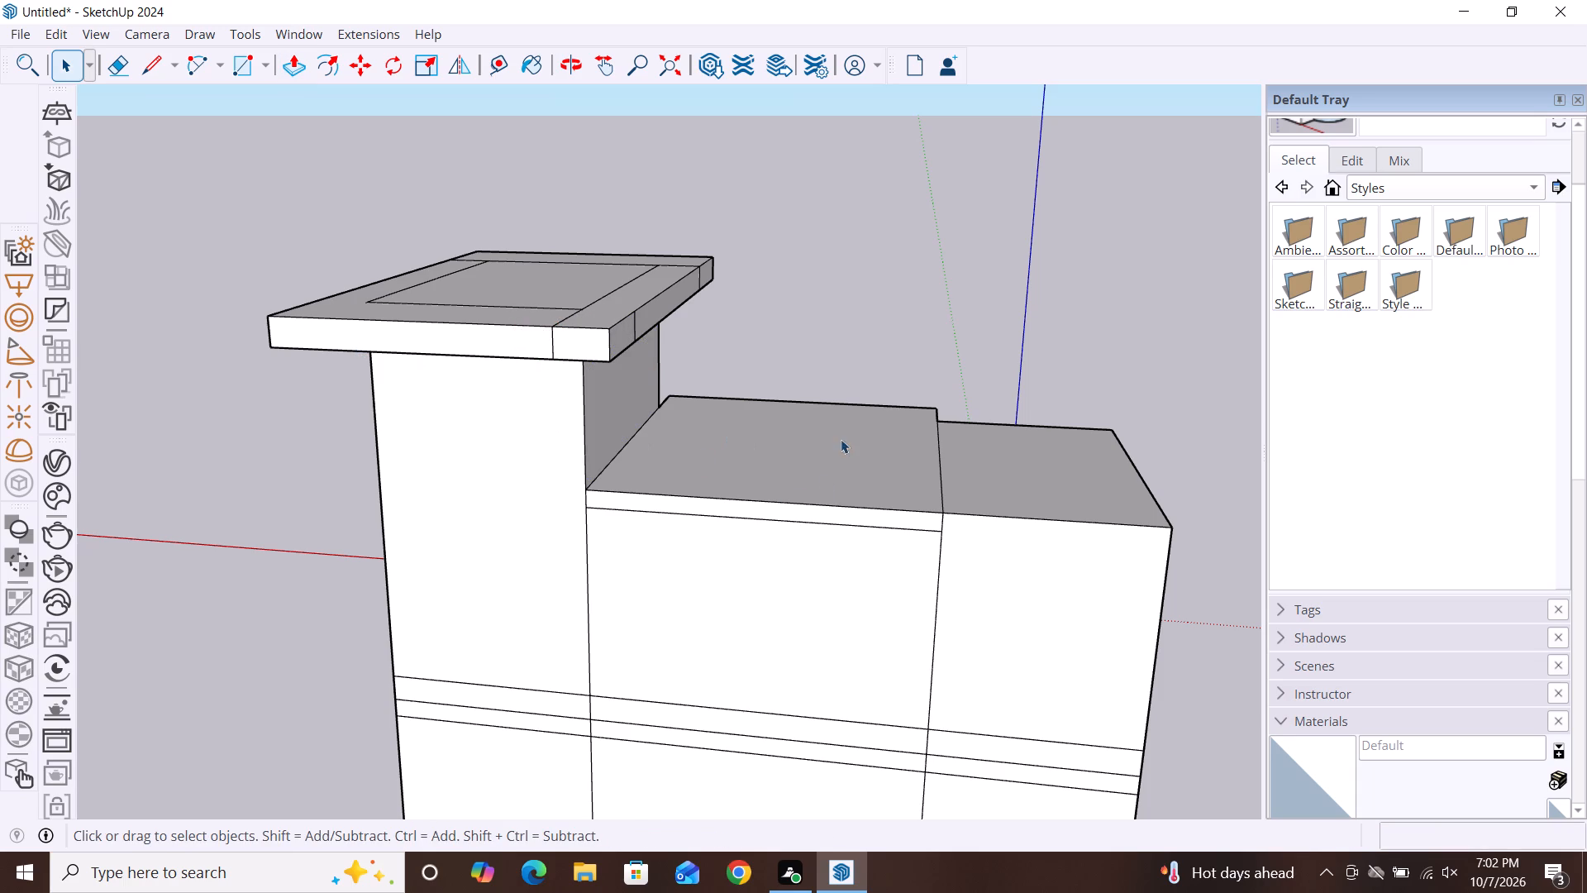
# Push the slab's main rear edge face inward about another 10 13/16", with the adjoining corner face flush.
pyautogui.keyDown('alt'); pyautogui.moveTo(294, 381); pyautogui.dragTo(832, 444, button='middle'); pyautogui.keyUp('alt')
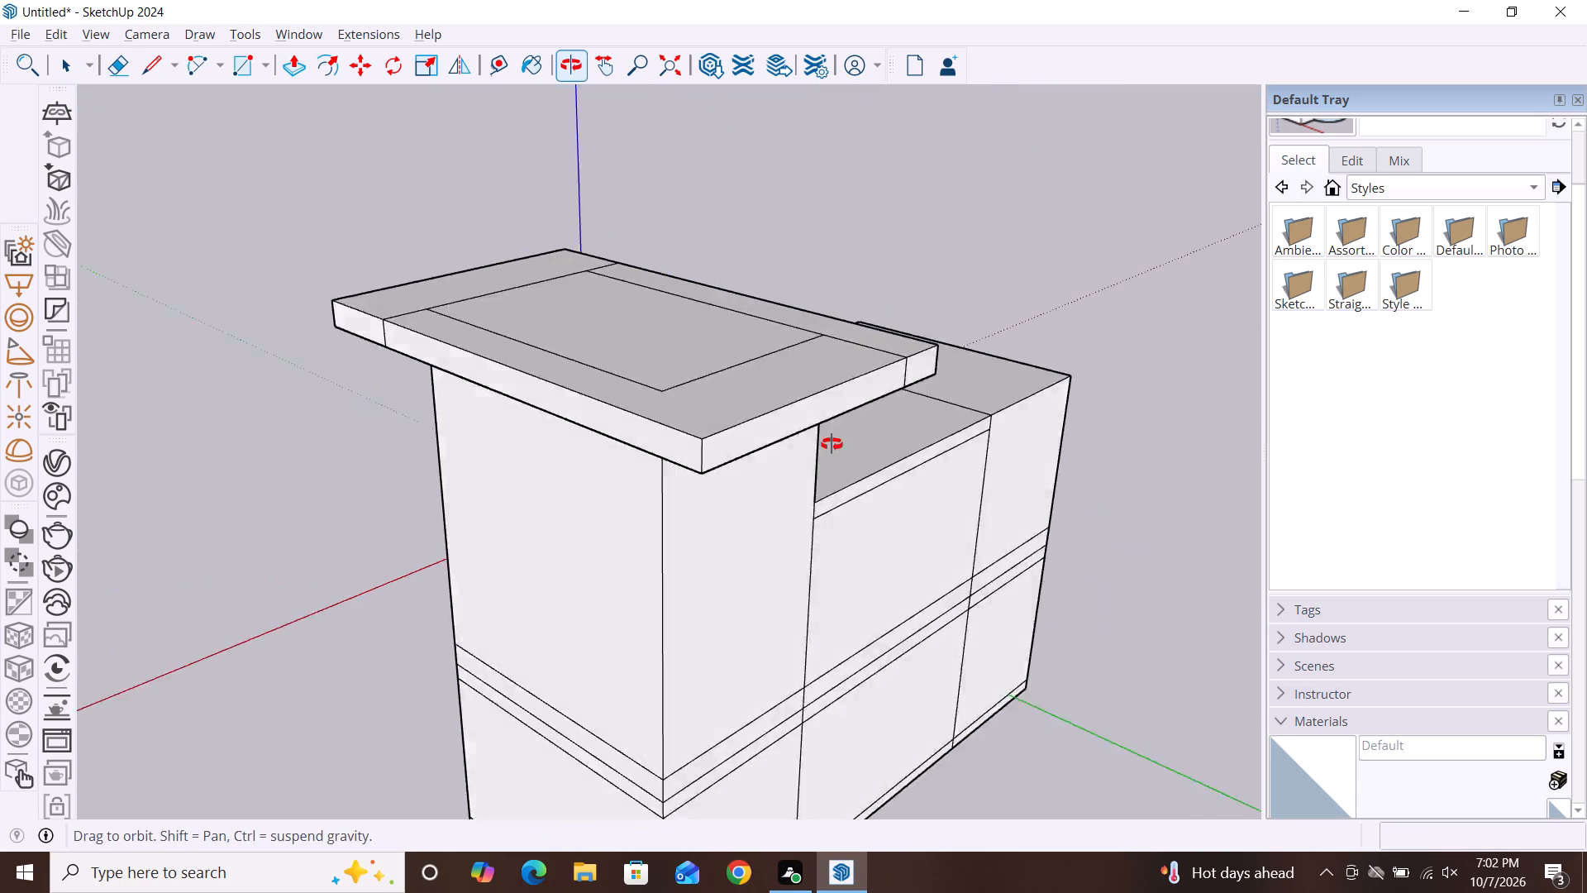
pyautogui.keyDown('alt'); pyautogui.moveTo(832, 444); pyautogui.dragTo(917, 427, button='middle'); pyautogui.keyUp('alt')
pyautogui.press('p')
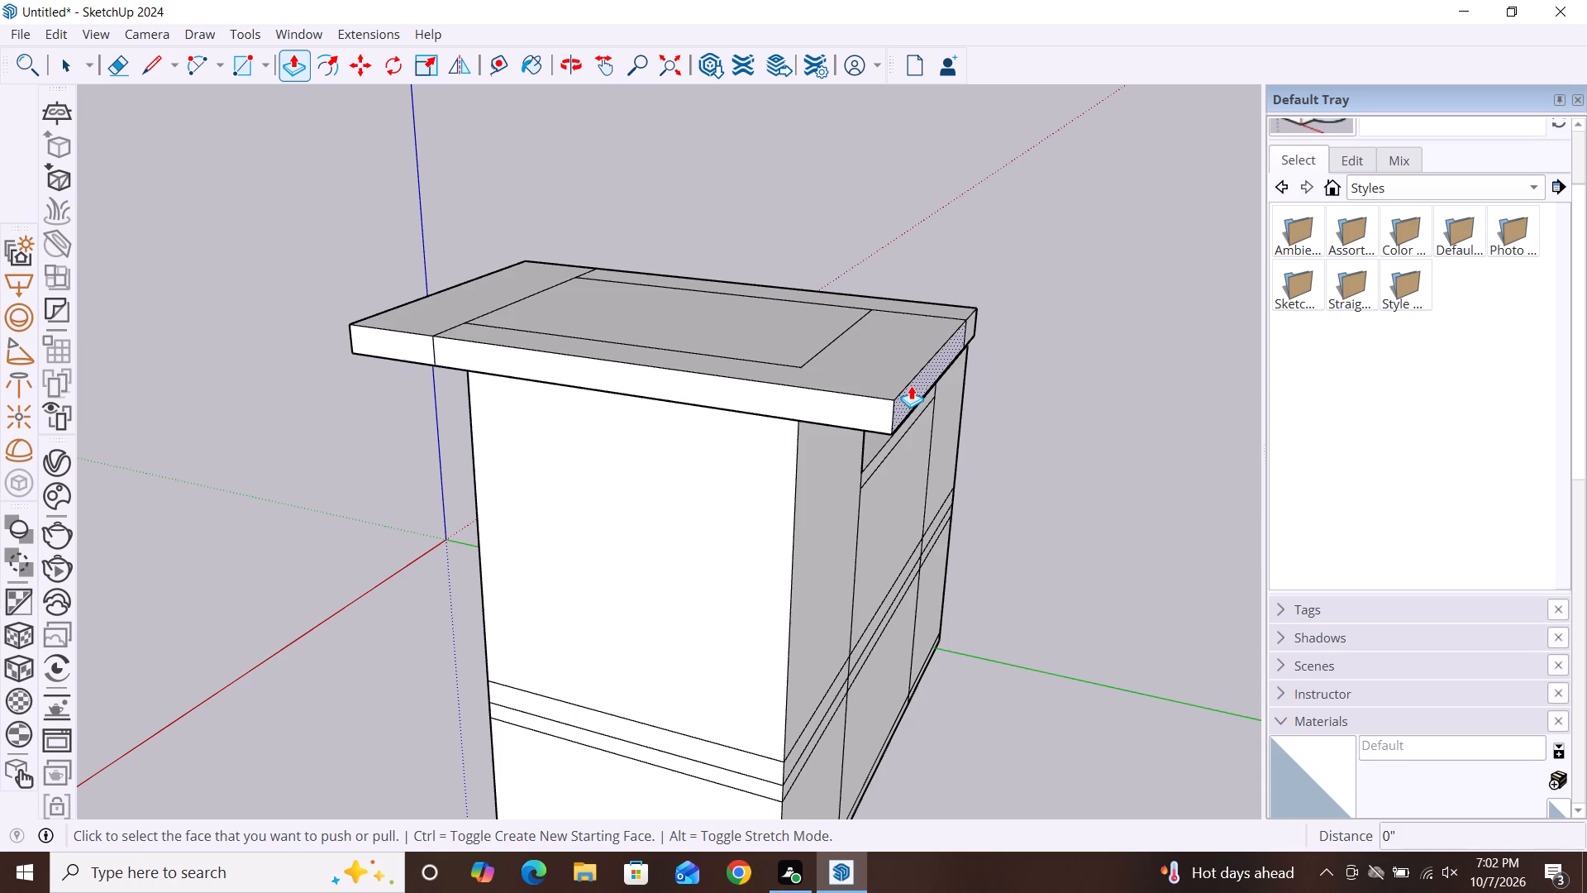
pyautogui.click(911, 385)
pyautogui.click(873, 389)
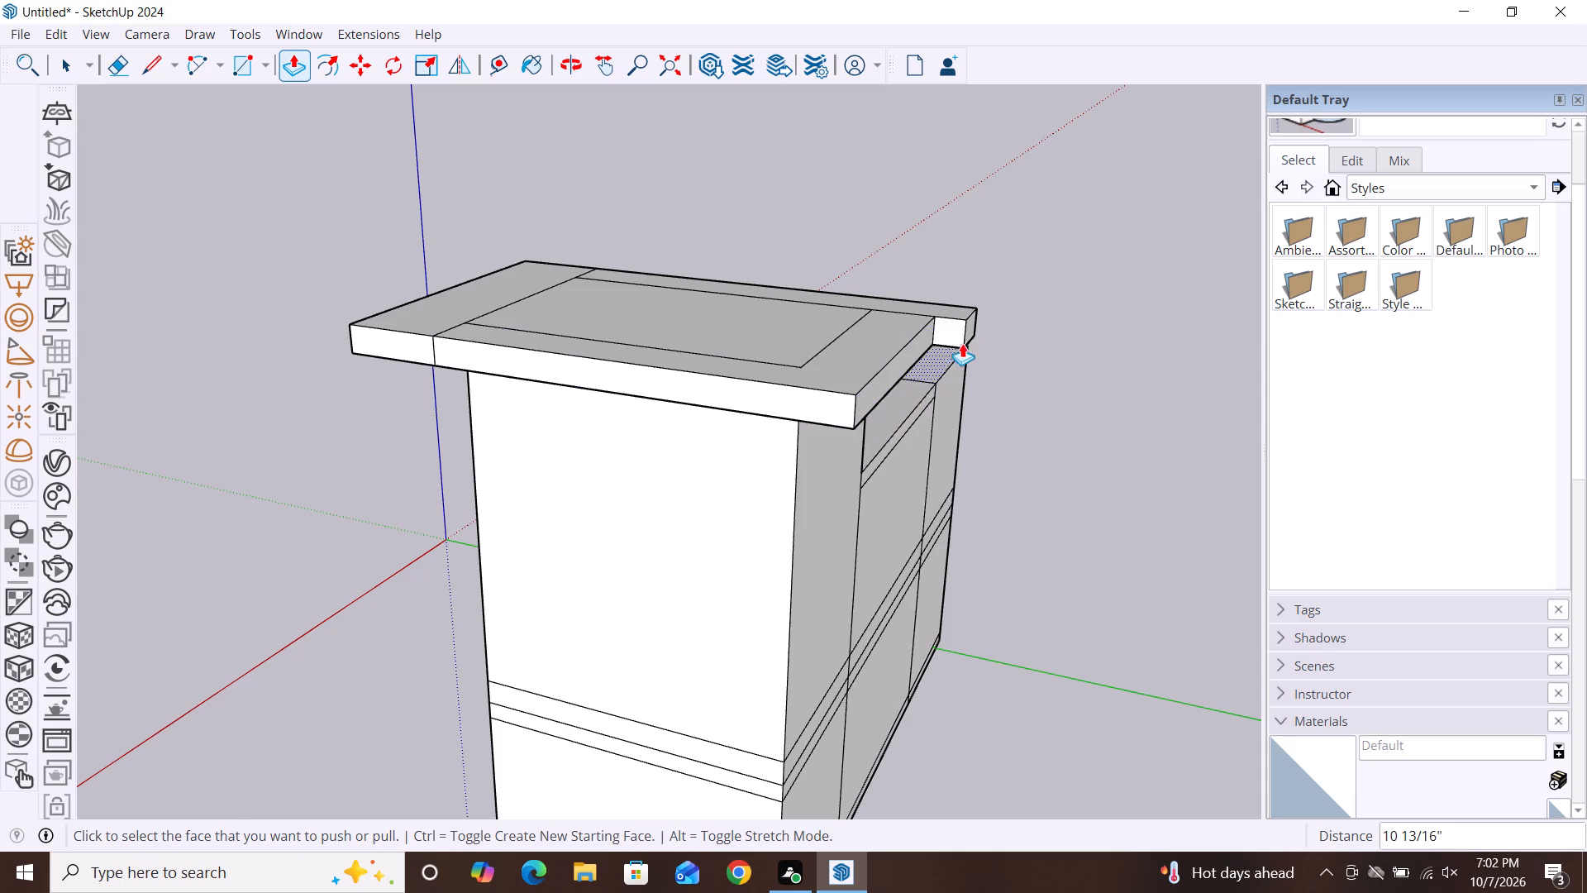
pyautogui.click(970, 336)
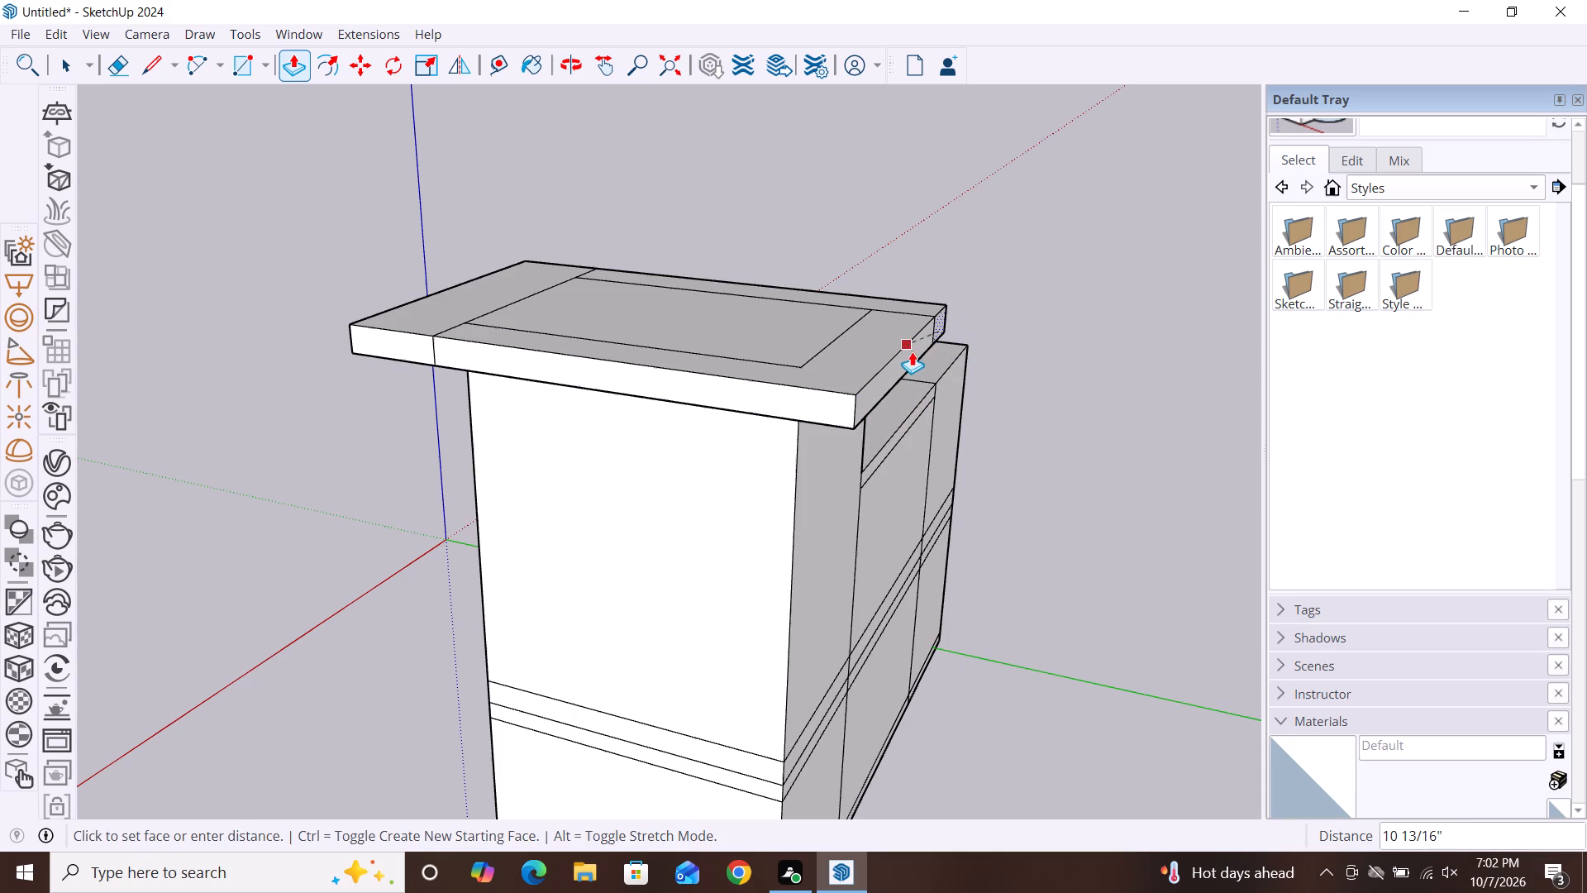
pyautogui.click(912, 351)
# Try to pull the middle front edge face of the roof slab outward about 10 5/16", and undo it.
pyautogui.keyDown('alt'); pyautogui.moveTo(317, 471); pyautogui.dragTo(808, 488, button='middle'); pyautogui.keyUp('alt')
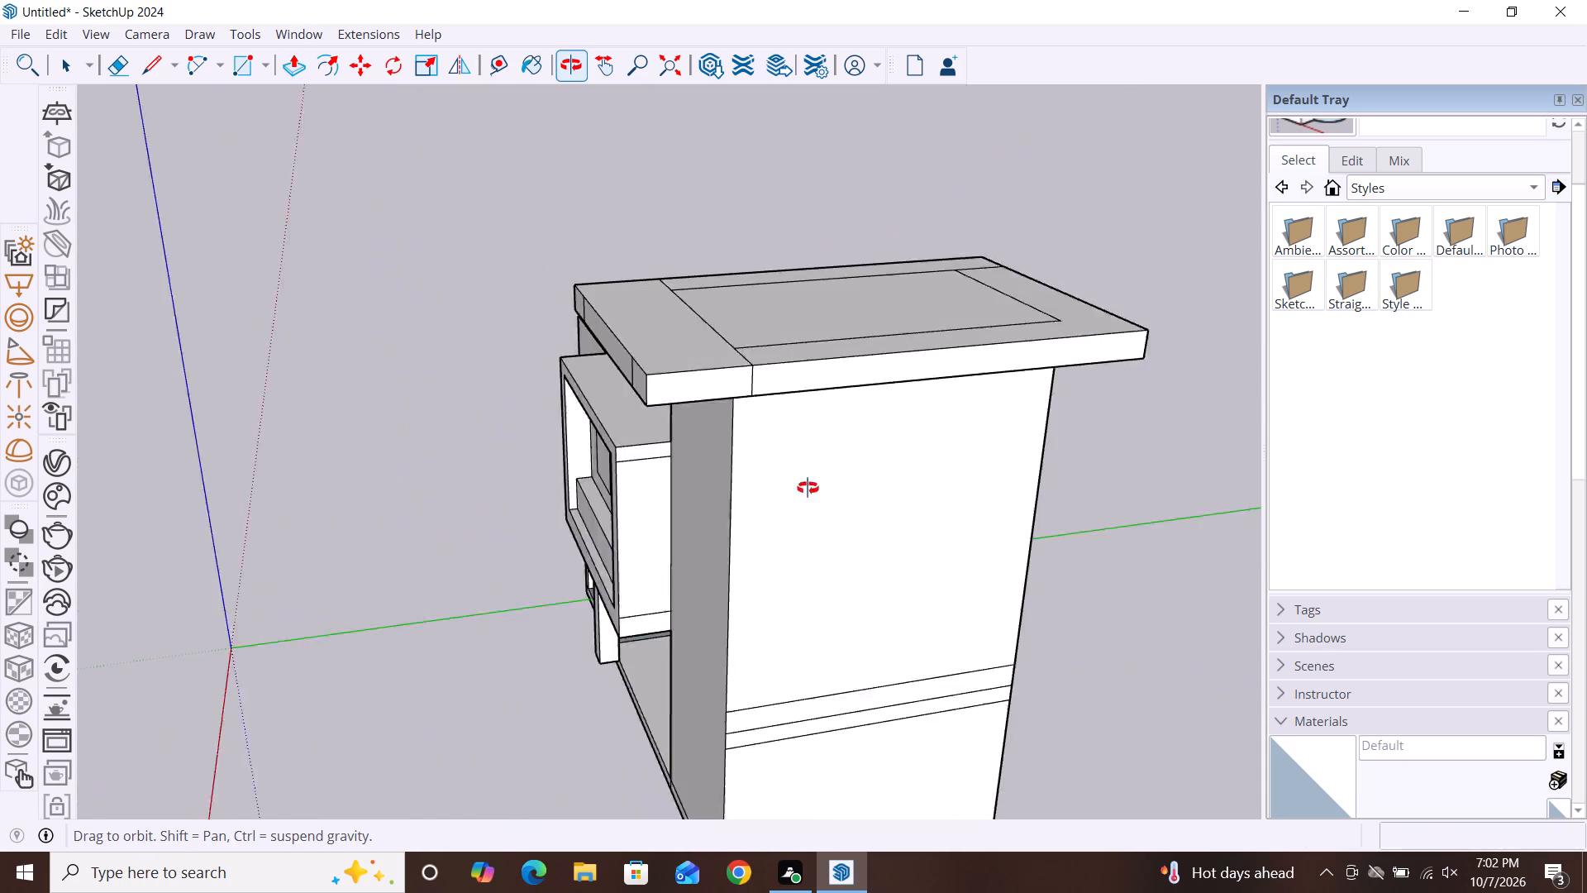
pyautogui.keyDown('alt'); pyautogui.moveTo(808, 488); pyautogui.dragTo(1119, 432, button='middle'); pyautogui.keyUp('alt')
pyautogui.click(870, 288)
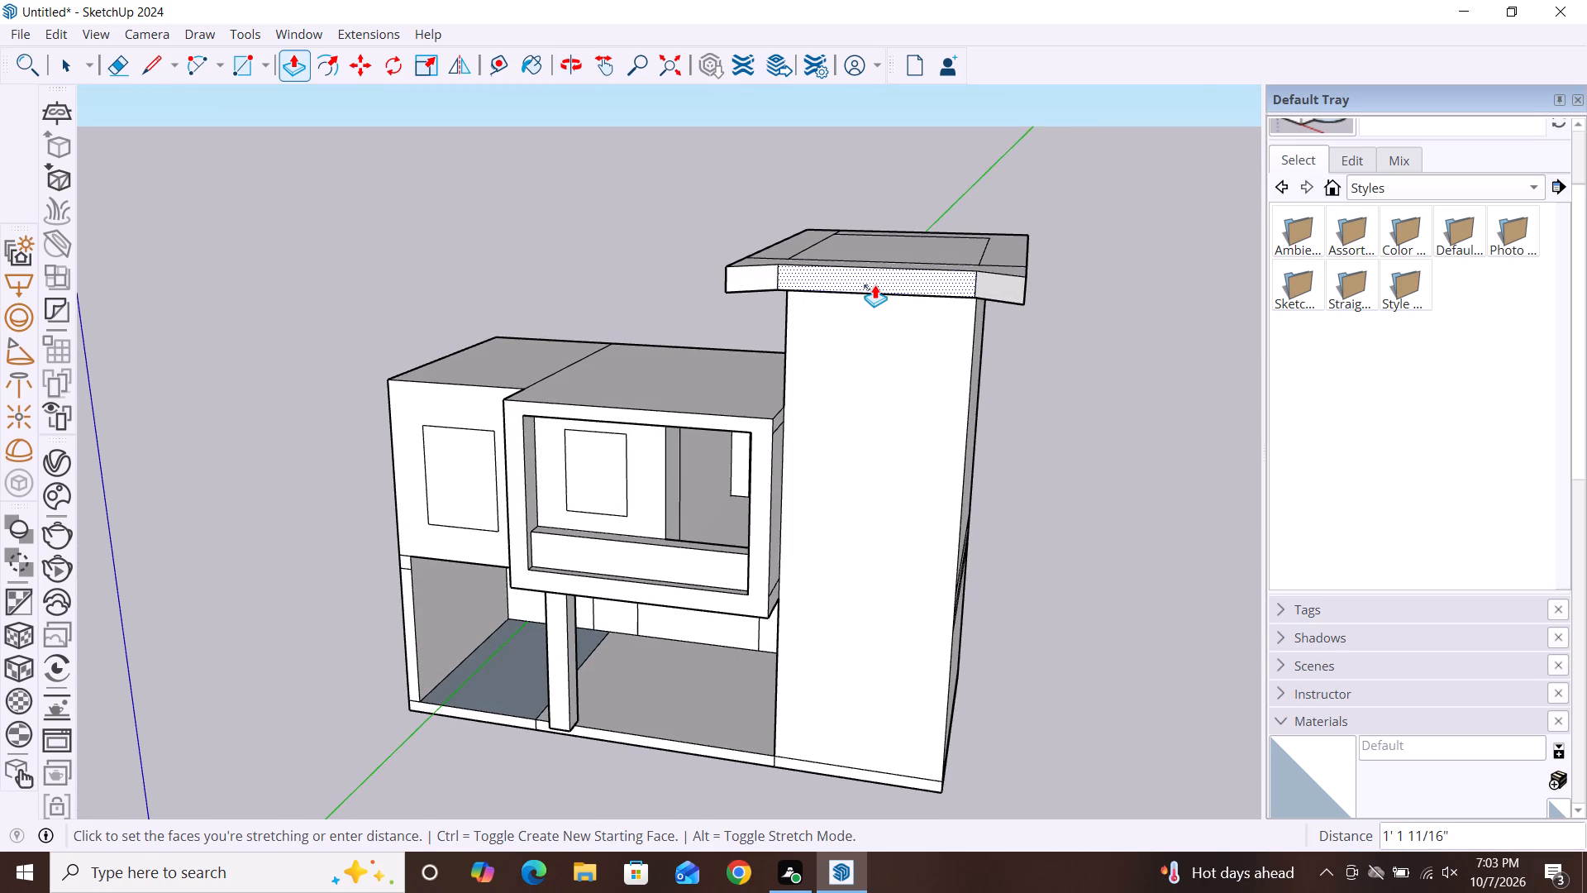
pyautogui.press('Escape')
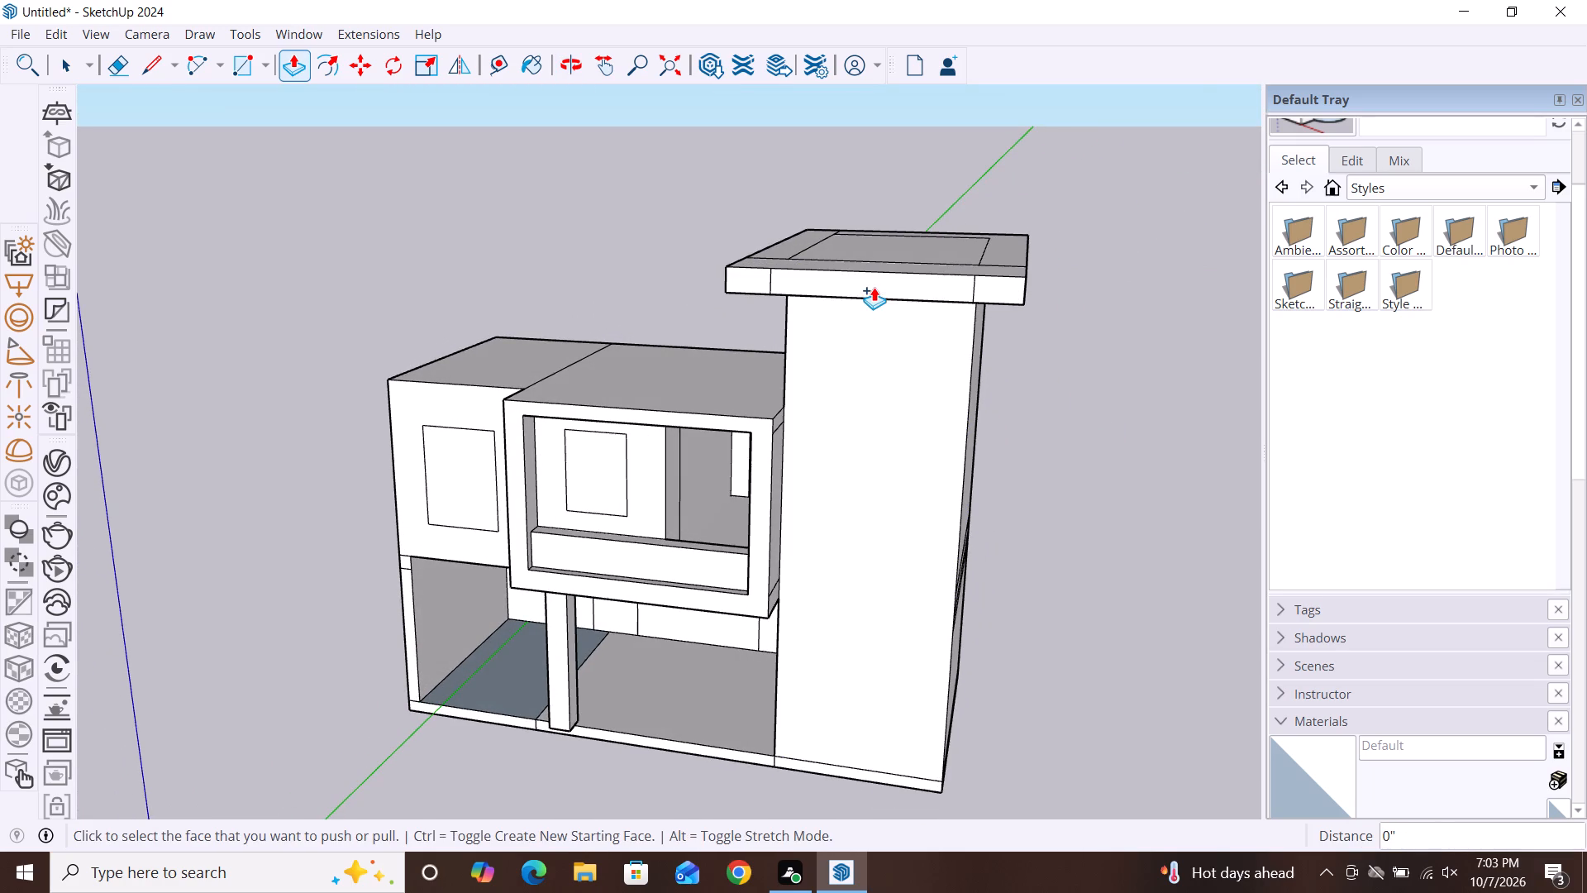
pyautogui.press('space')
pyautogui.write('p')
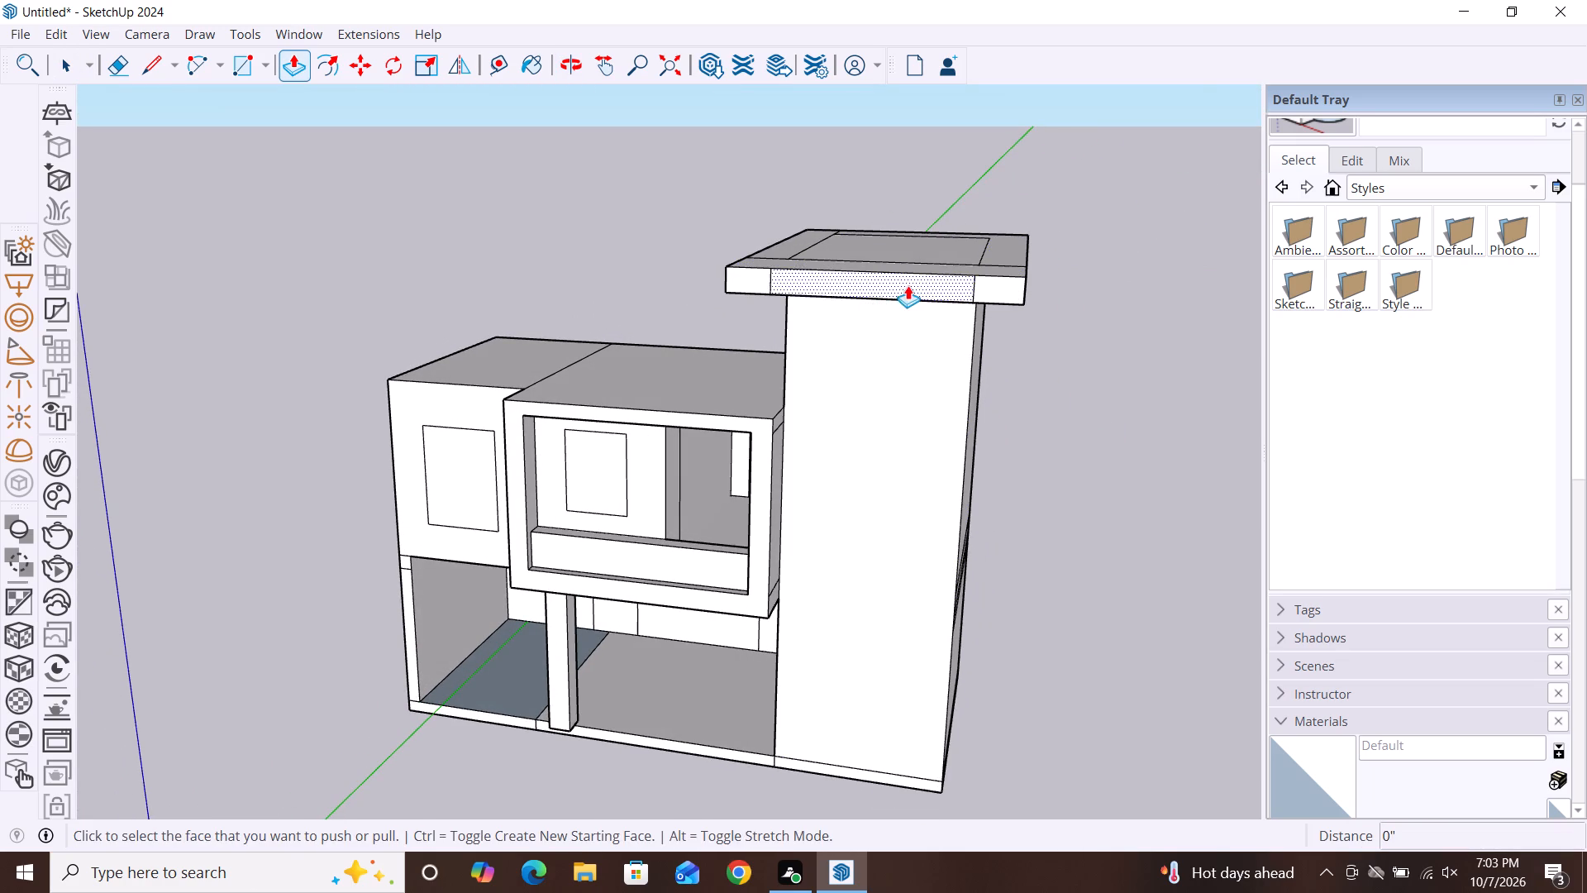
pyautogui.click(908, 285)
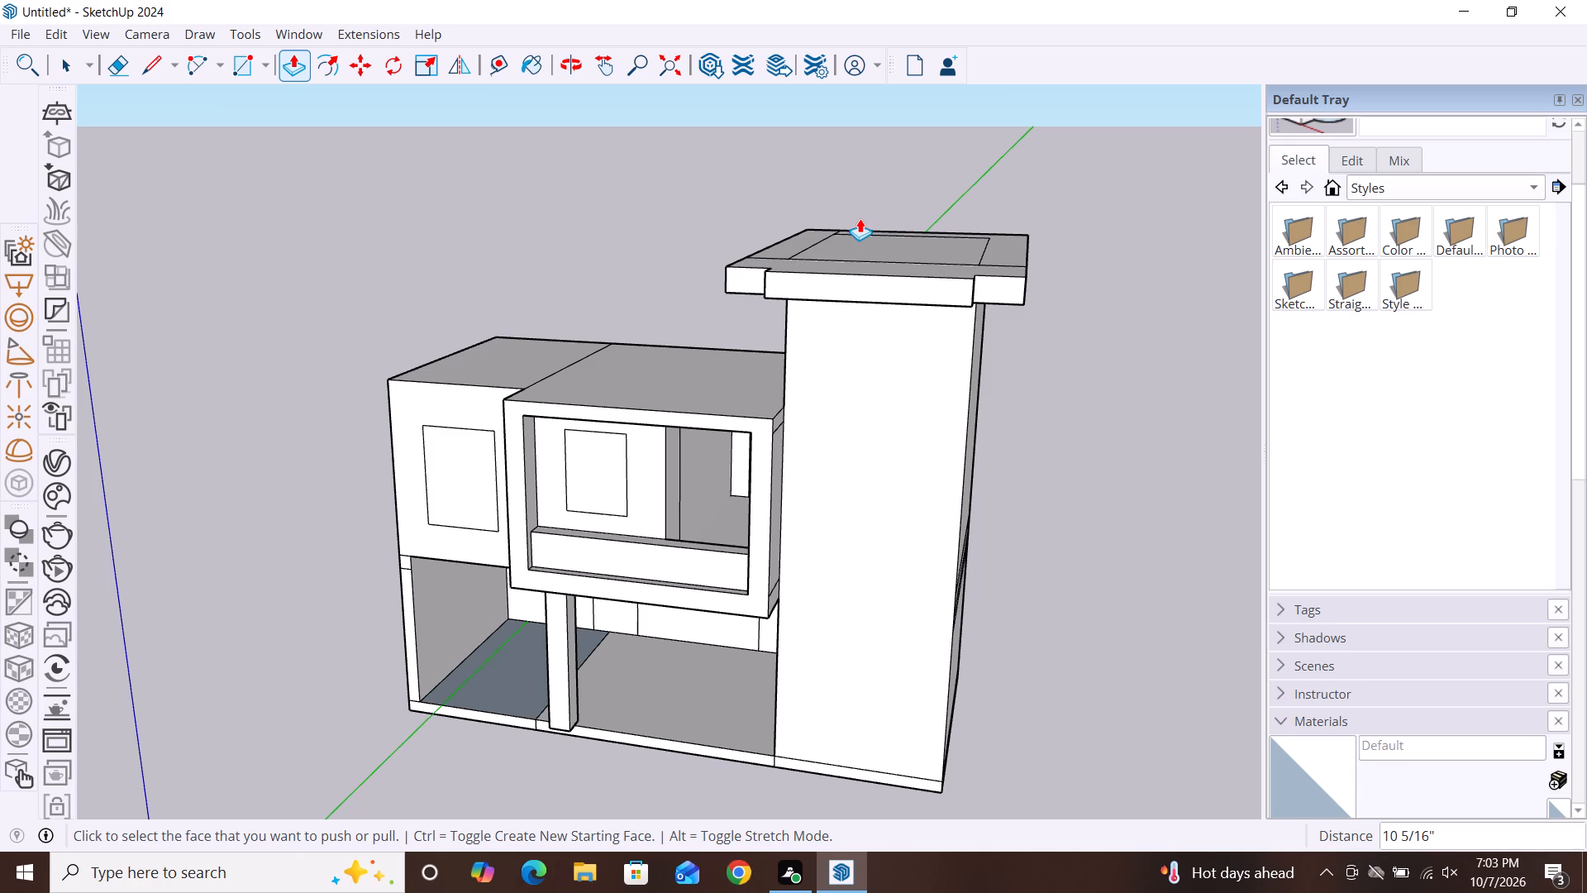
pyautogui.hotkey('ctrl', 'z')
# Pull the slab's middle front edge face outward about 2 1/16", and bring both front corner faces flush with it.
pyautogui.click(875, 288)
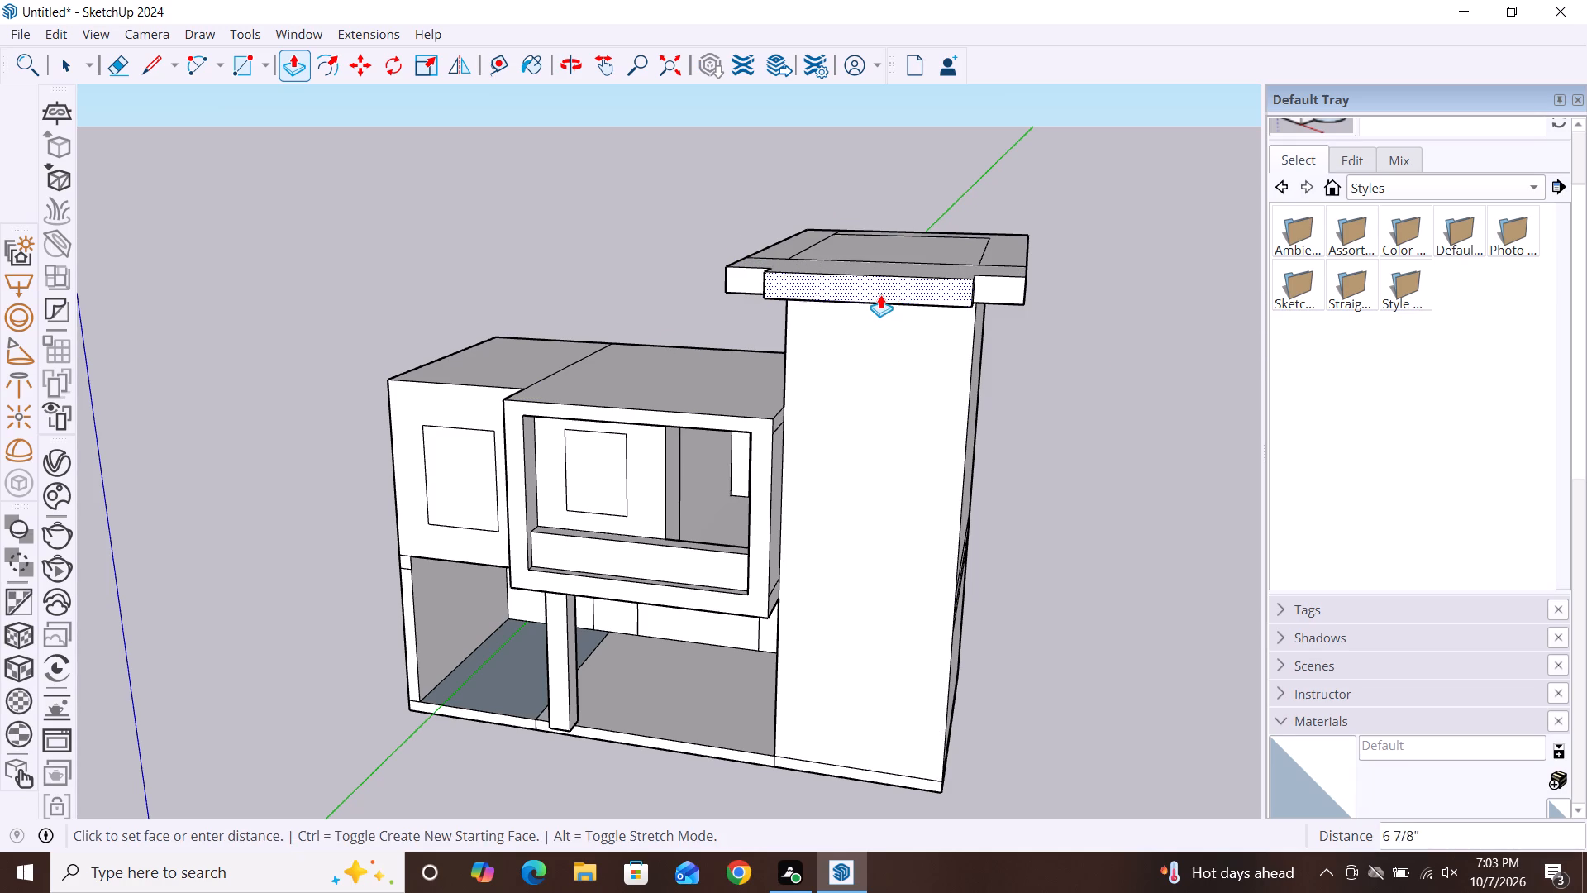
pyautogui.click(880, 294)
pyautogui.click(1010, 286)
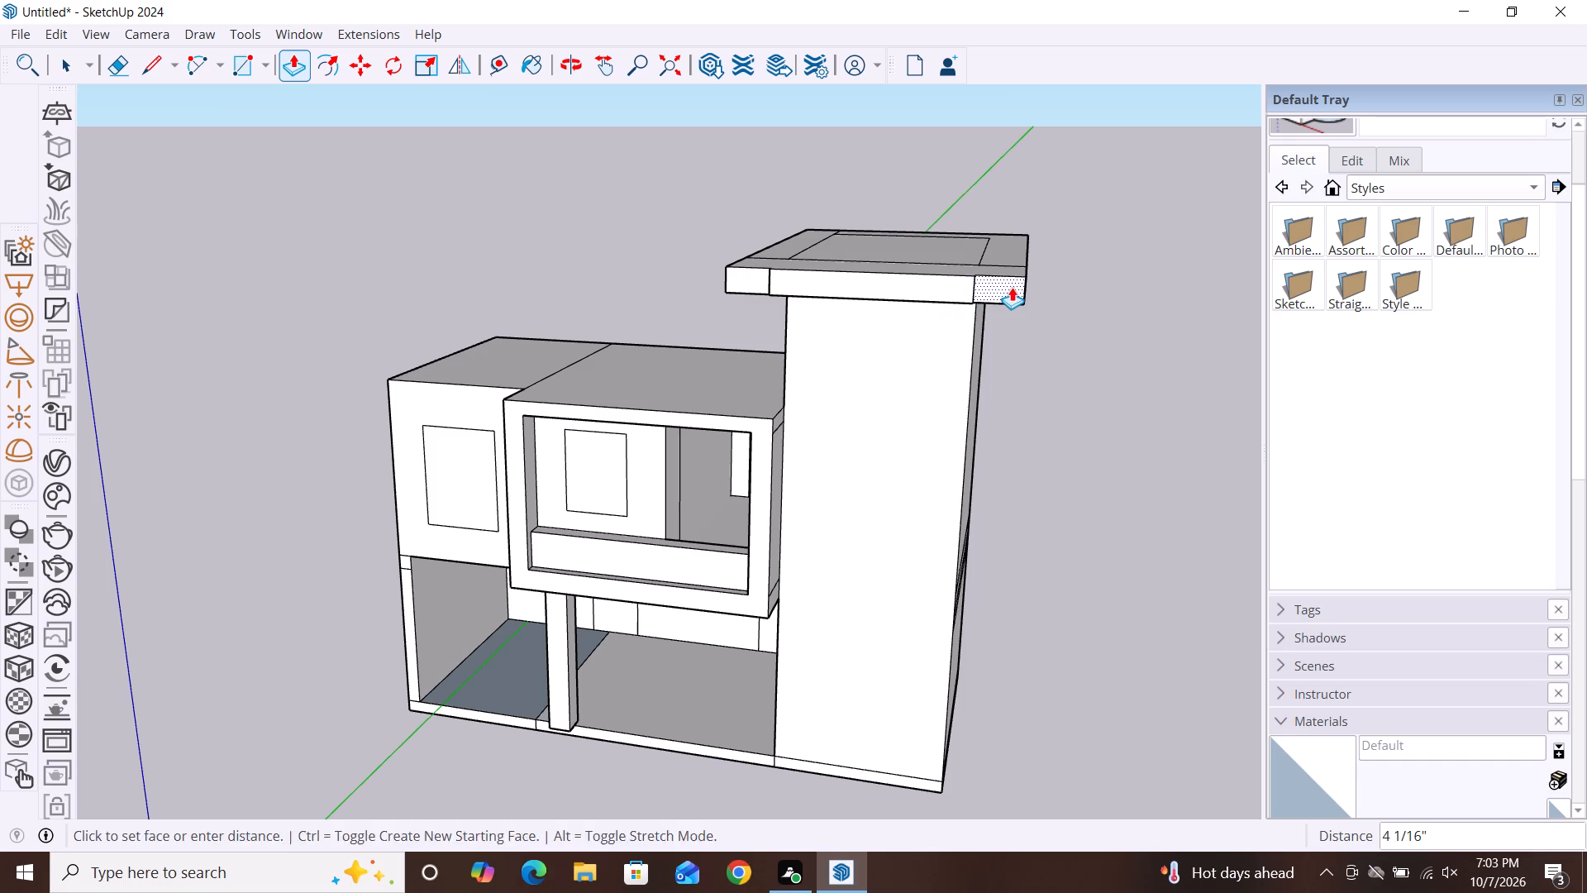
pyautogui.hotkey('ctrl', 'z')
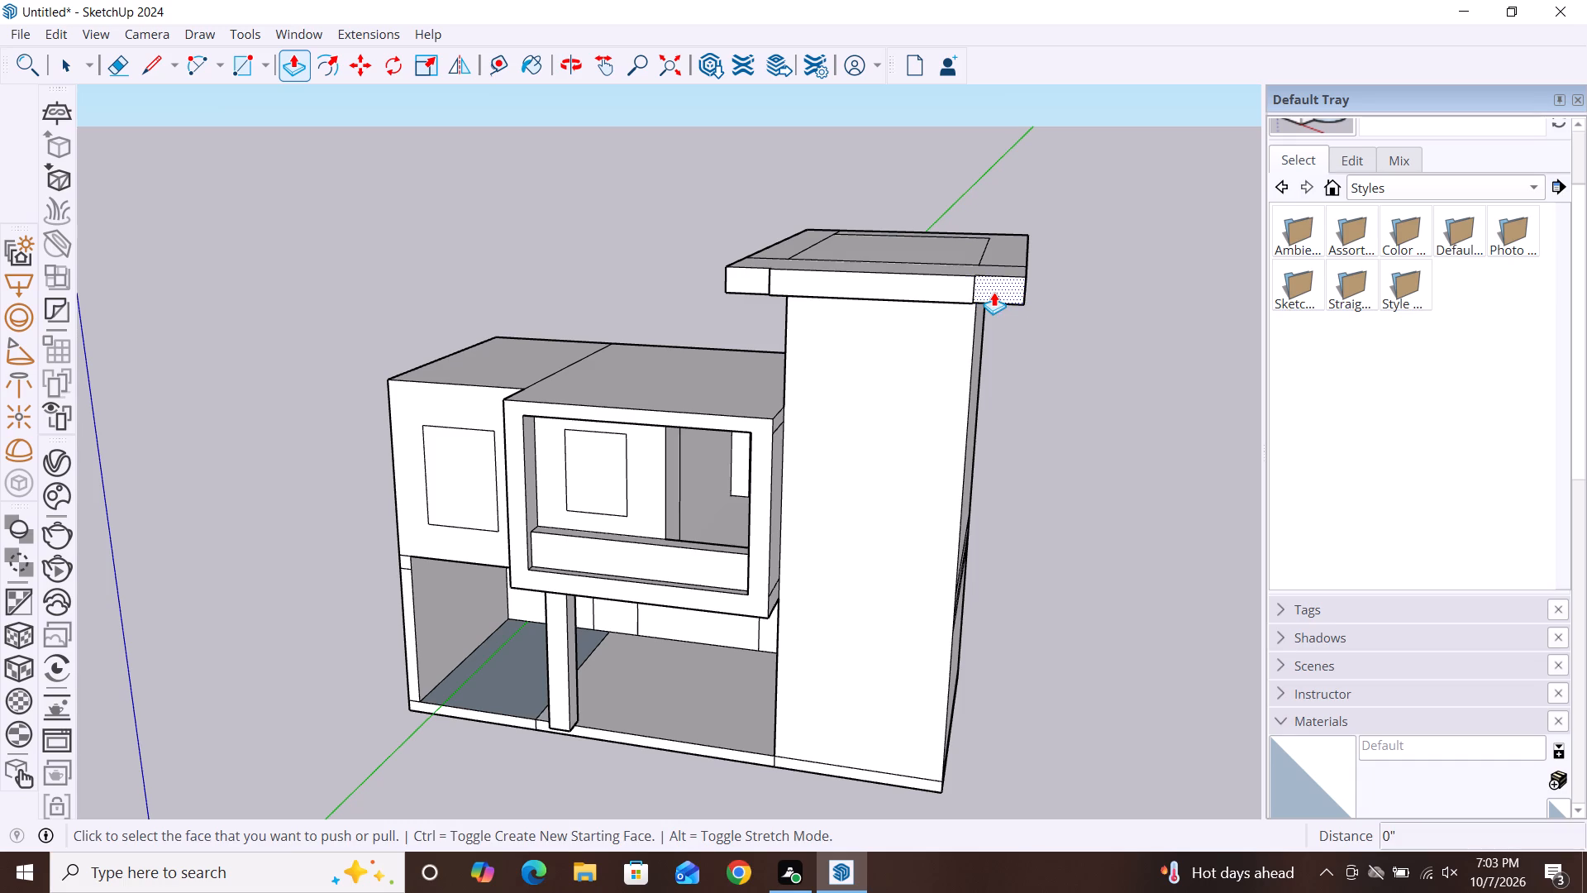
pyautogui.click(994, 292)
pyautogui.click(932, 284)
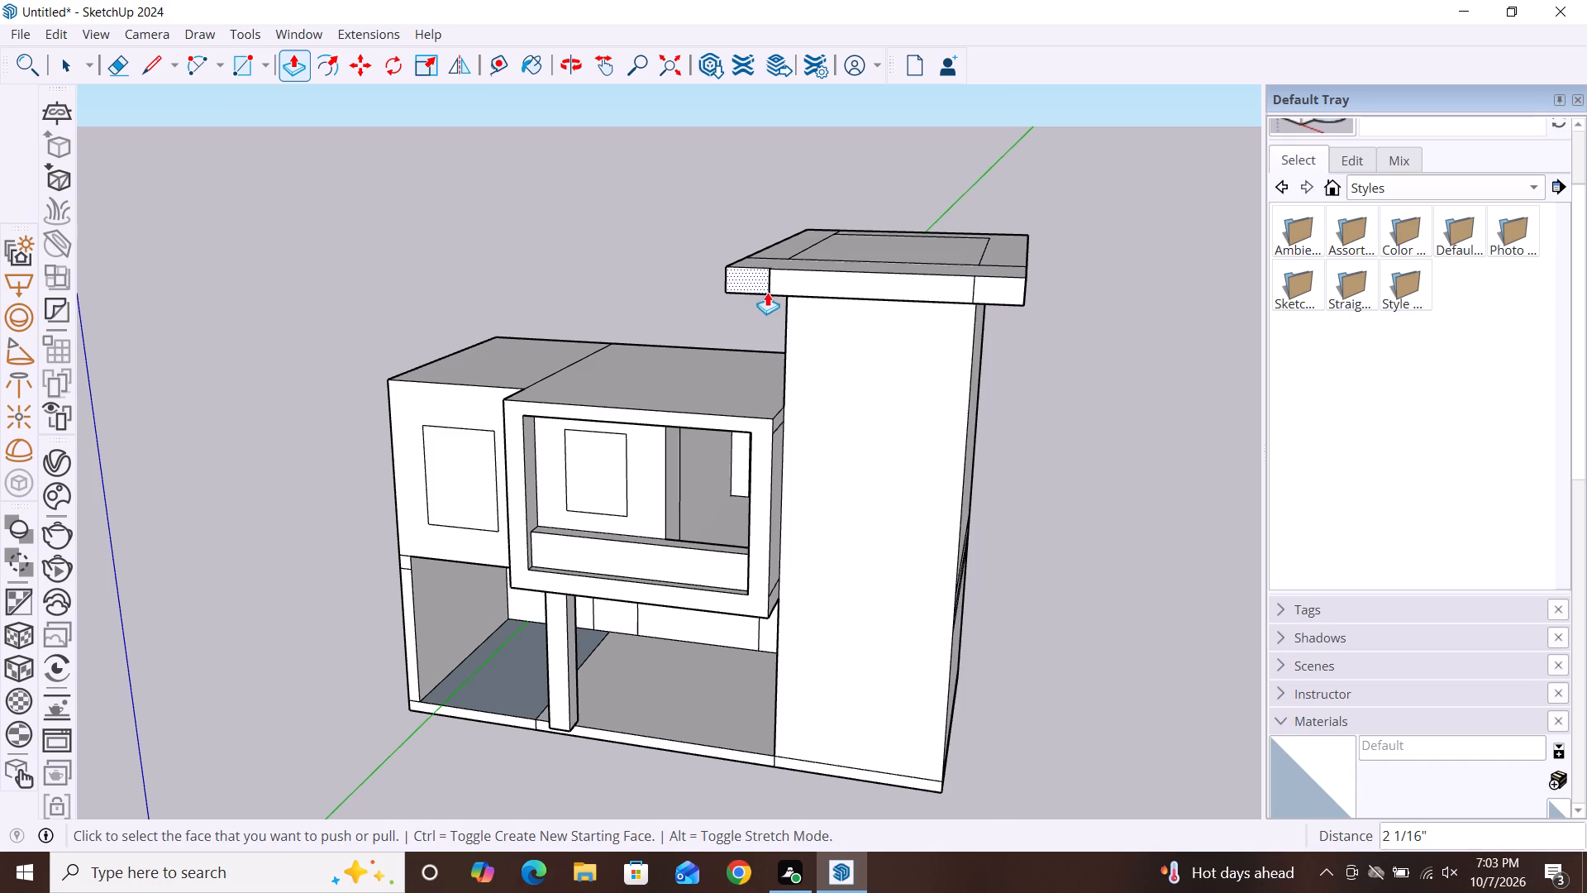
pyautogui.click(755, 281)
pyautogui.click(791, 278)
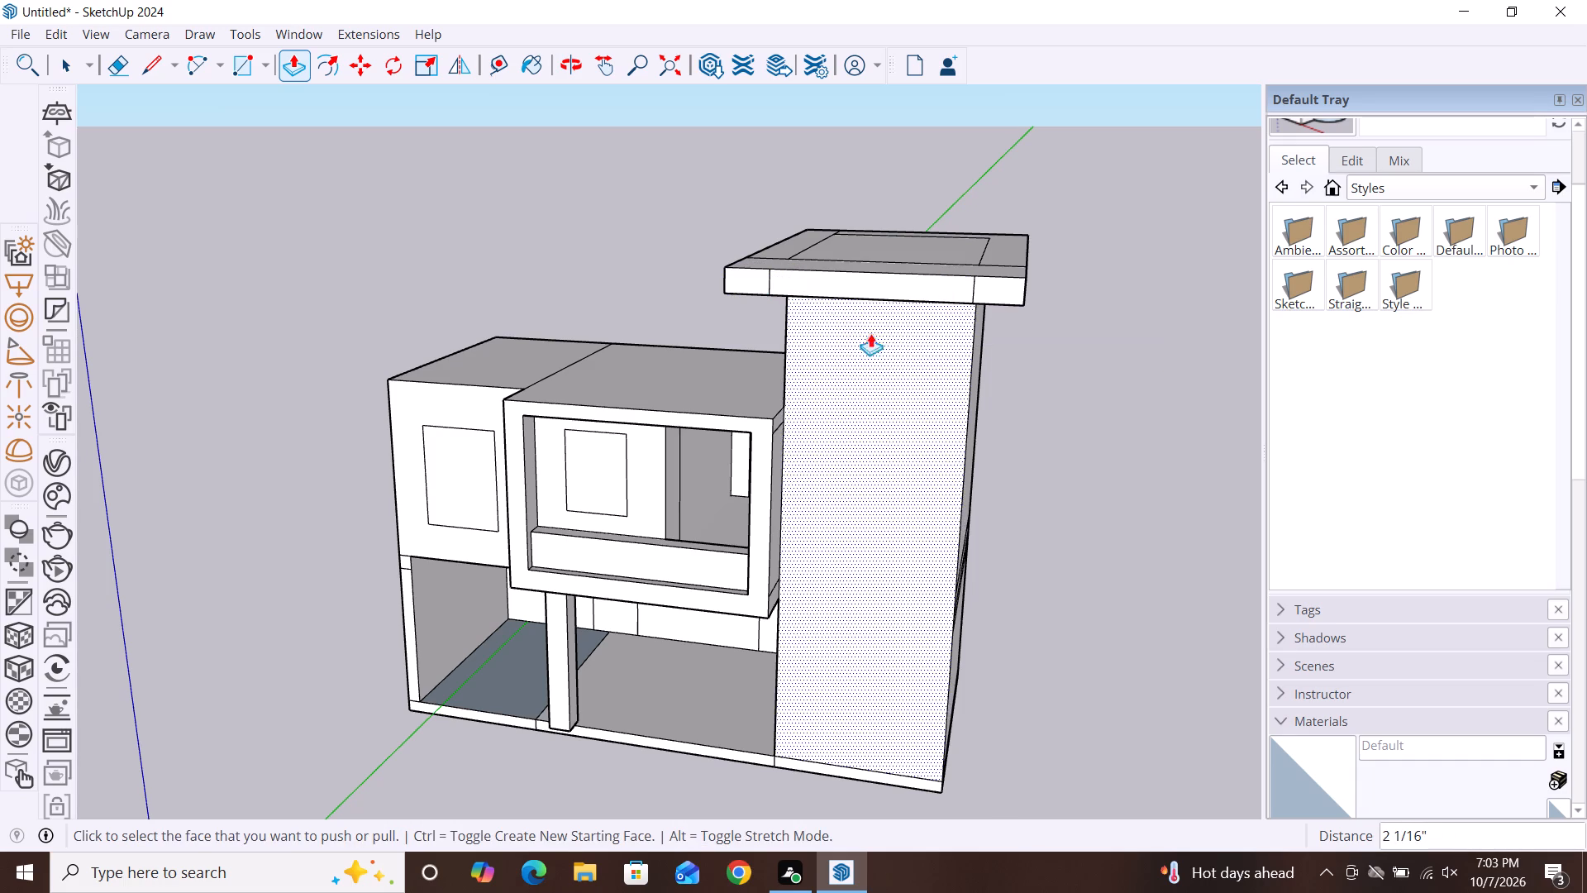
pyautogui.press('space')
pyautogui.press('space')
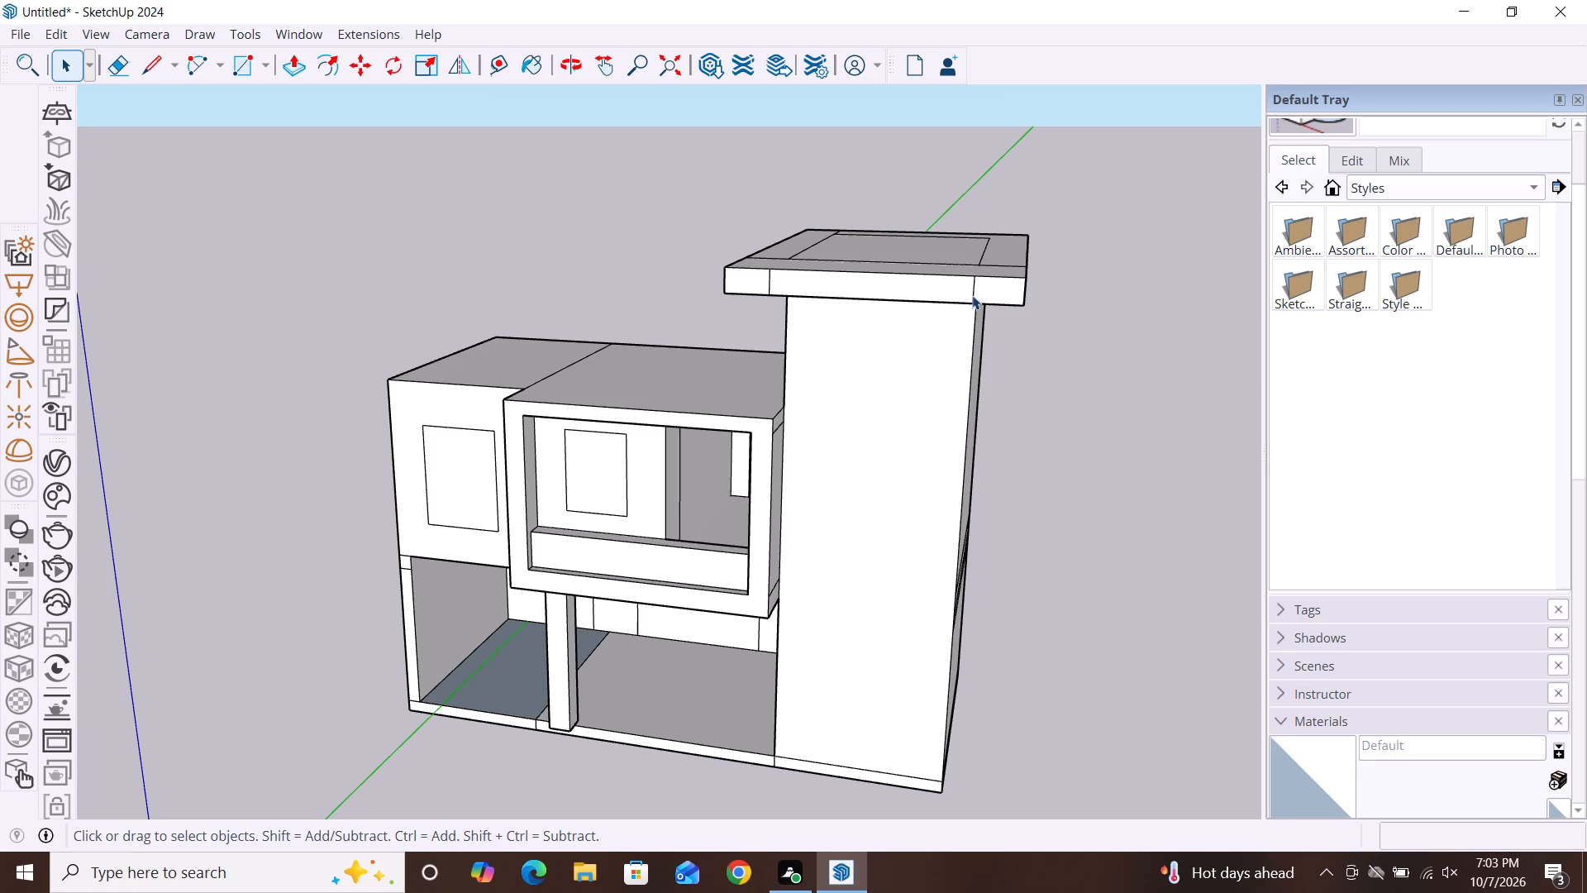
# Delete the two vertical seam lines on the front edge face of the roof slab.
pyautogui.click(972, 295)
pyautogui.press('Delete')
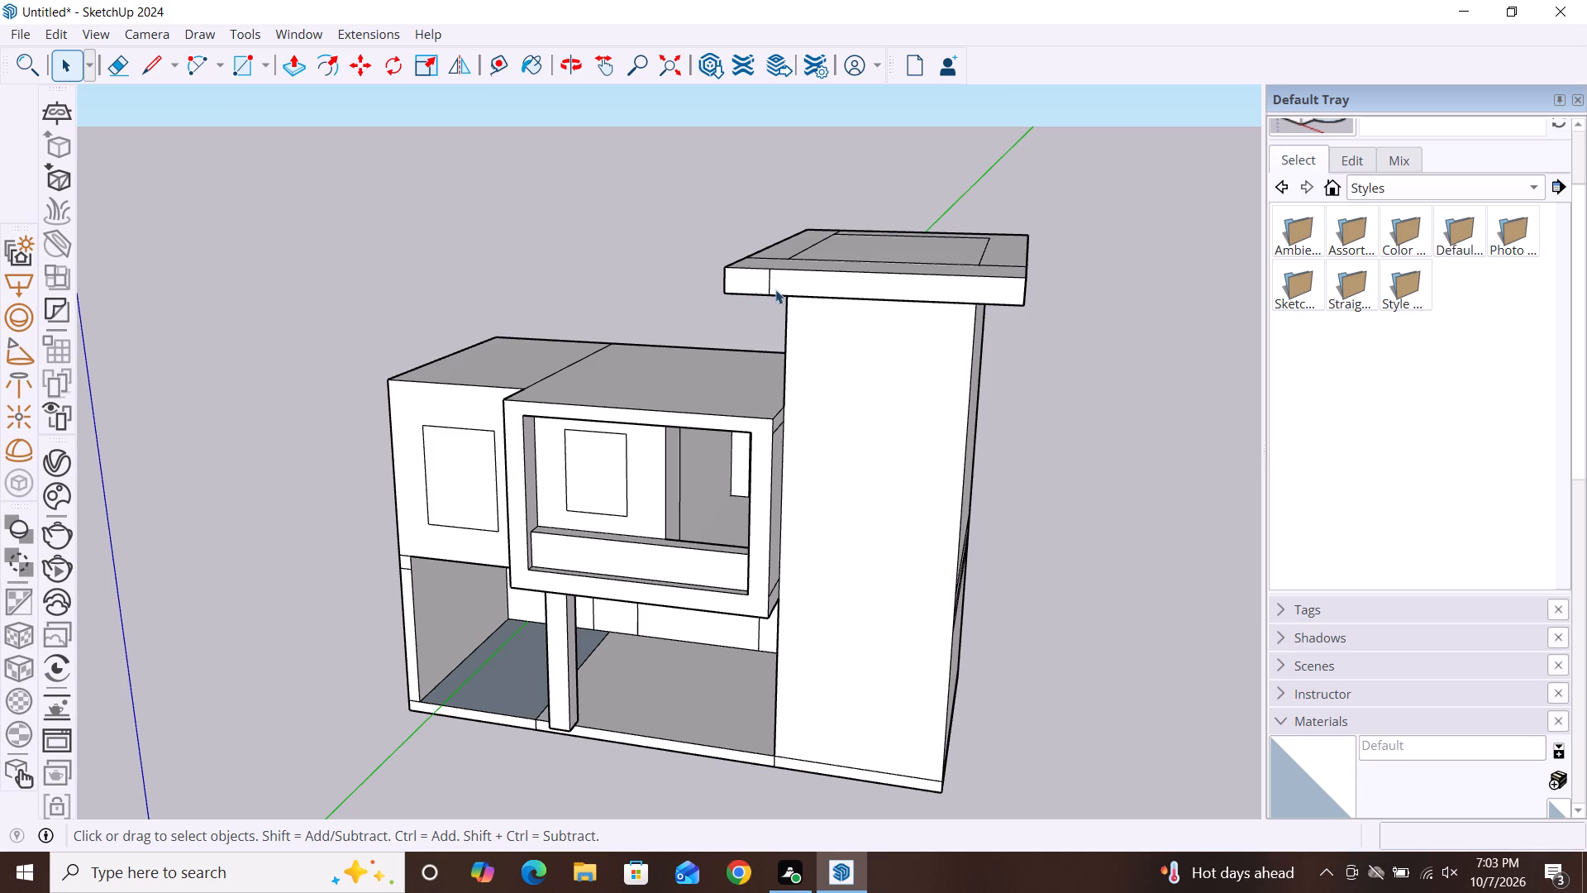
pyautogui.click(769, 291)
pyautogui.press('Delete')
# Delete all the leftover inner outline and seam lines on the top face of the tower's roof slab.
pyautogui.keyDown('alt'); pyautogui.moveTo(1083, 408); pyautogui.dragTo(1106, 619, button='middle'); pyautogui.keyUp('alt')
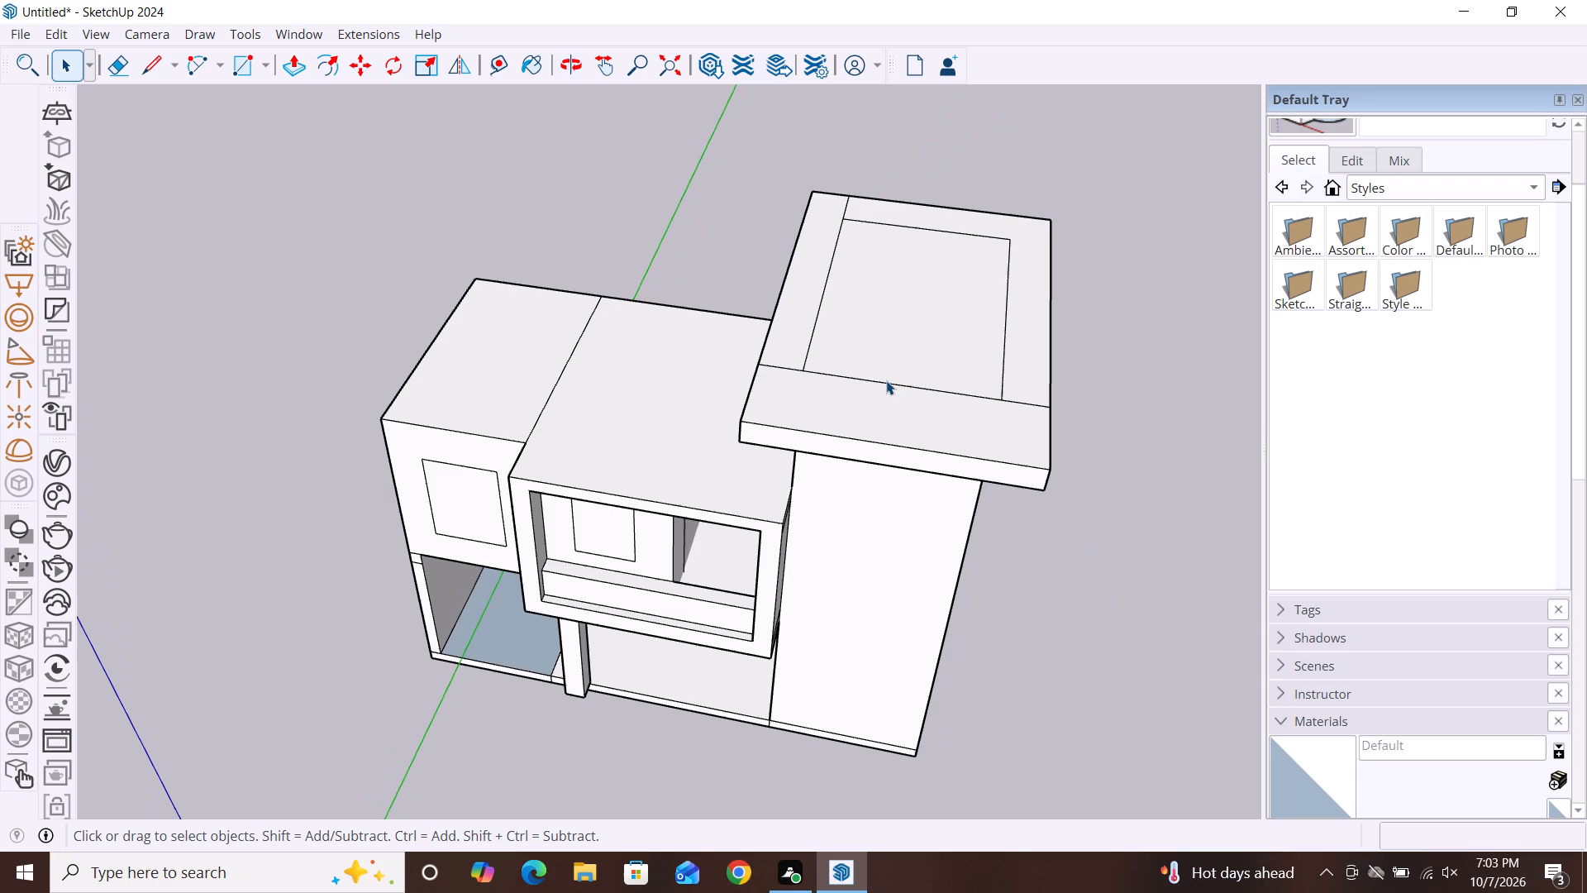
pyautogui.click(889, 384)
pyautogui.press('Delete')
pyautogui.click(1017, 401)
pyautogui.press('Delete')
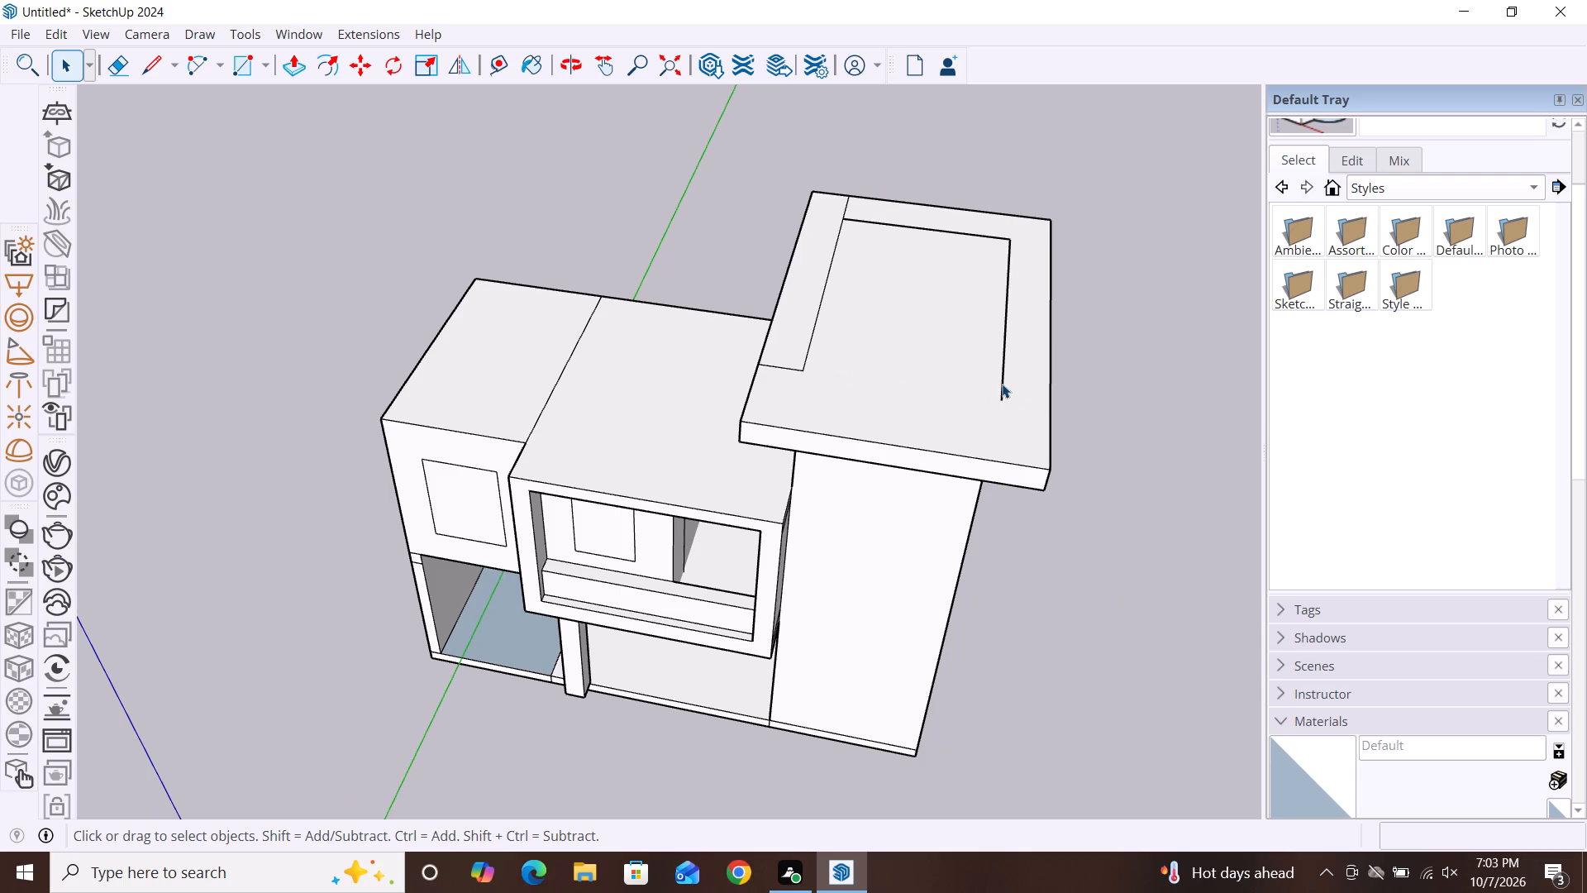
pyautogui.click(1002, 384)
pyautogui.press('Delete')
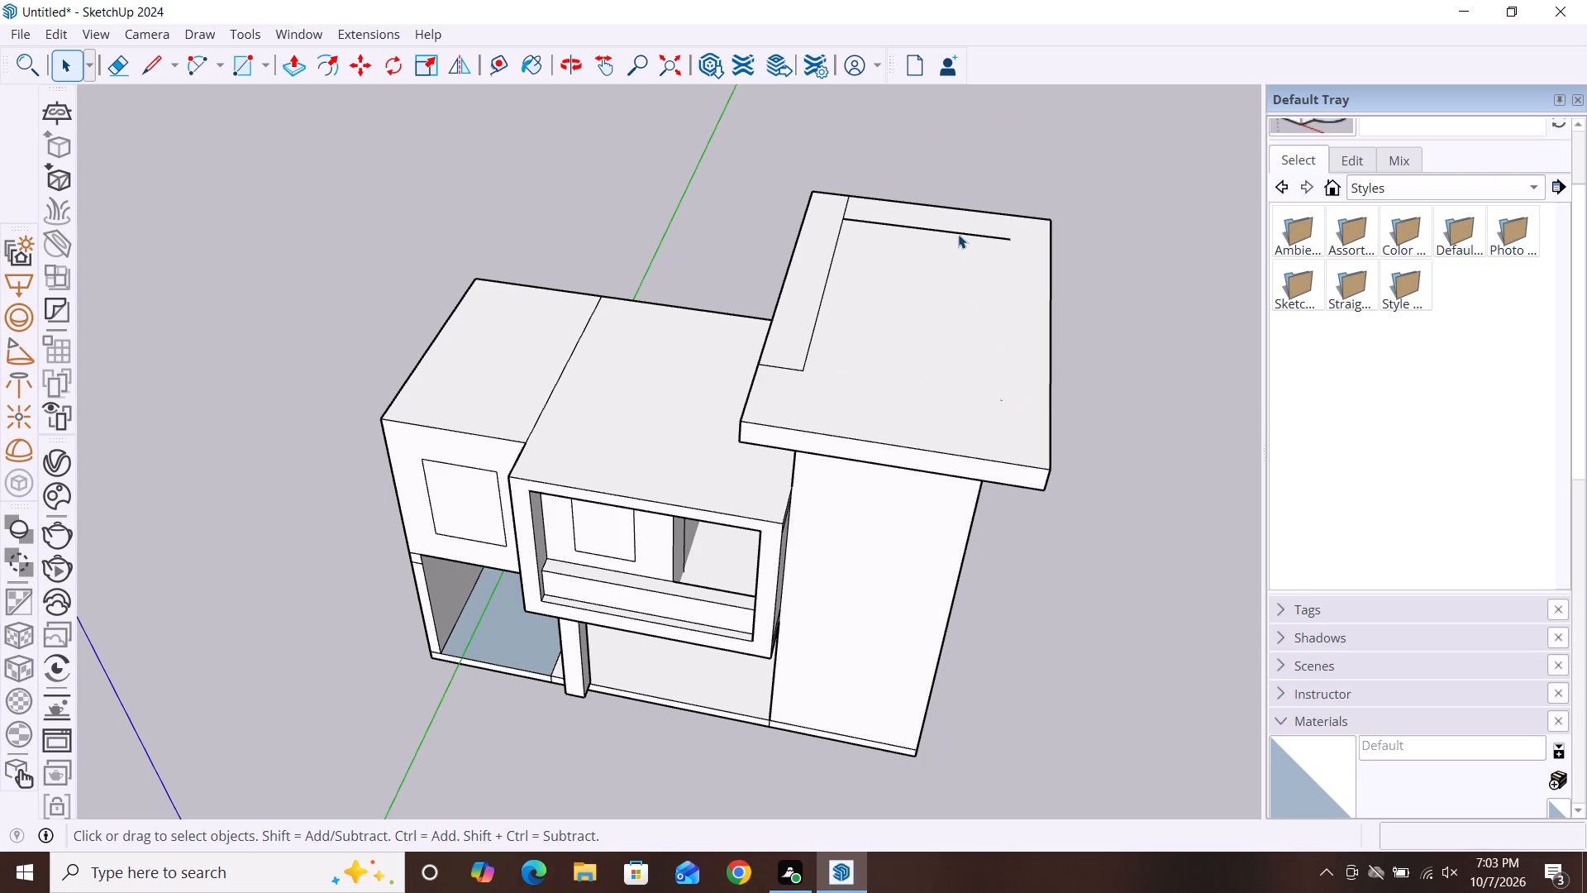
pyautogui.click(960, 232)
pyautogui.press('Delete')
pyautogui.click(813, 335)
pyautogui.press('Delete')
pyautogui.click(793, 369)
pyautogui.press('Delete')
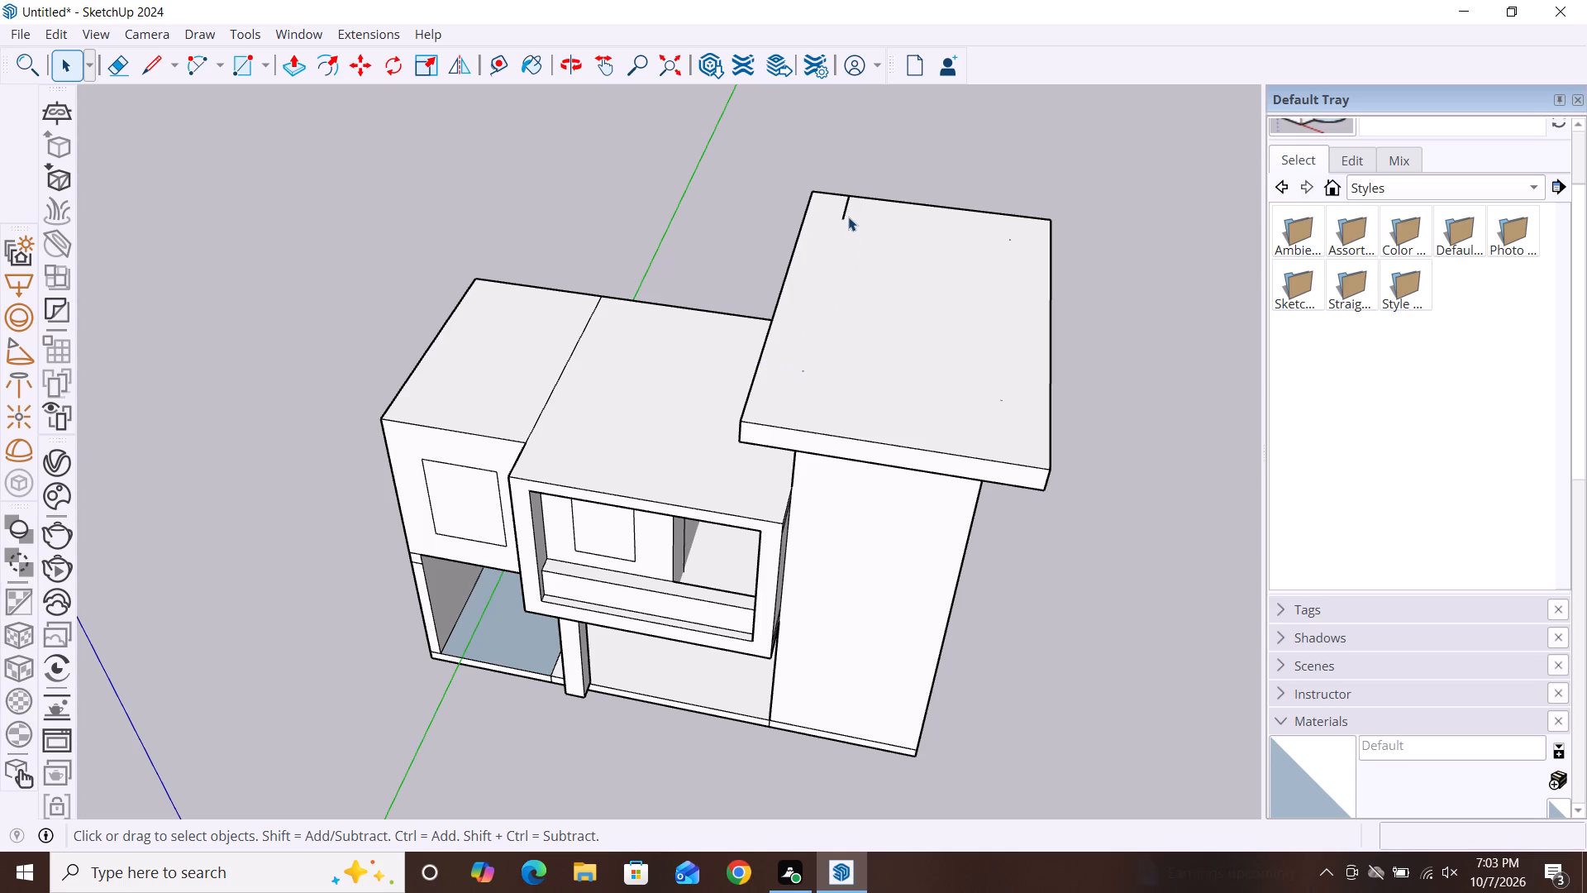
pyautogui.click(846, 209)
pyautogui.press('Delete')
# Push the long edge face on the tower's outer side of the slab inward about 1 3/16", with its front corner face flush.
pyautogui.scroll(-2, 1066, 364)
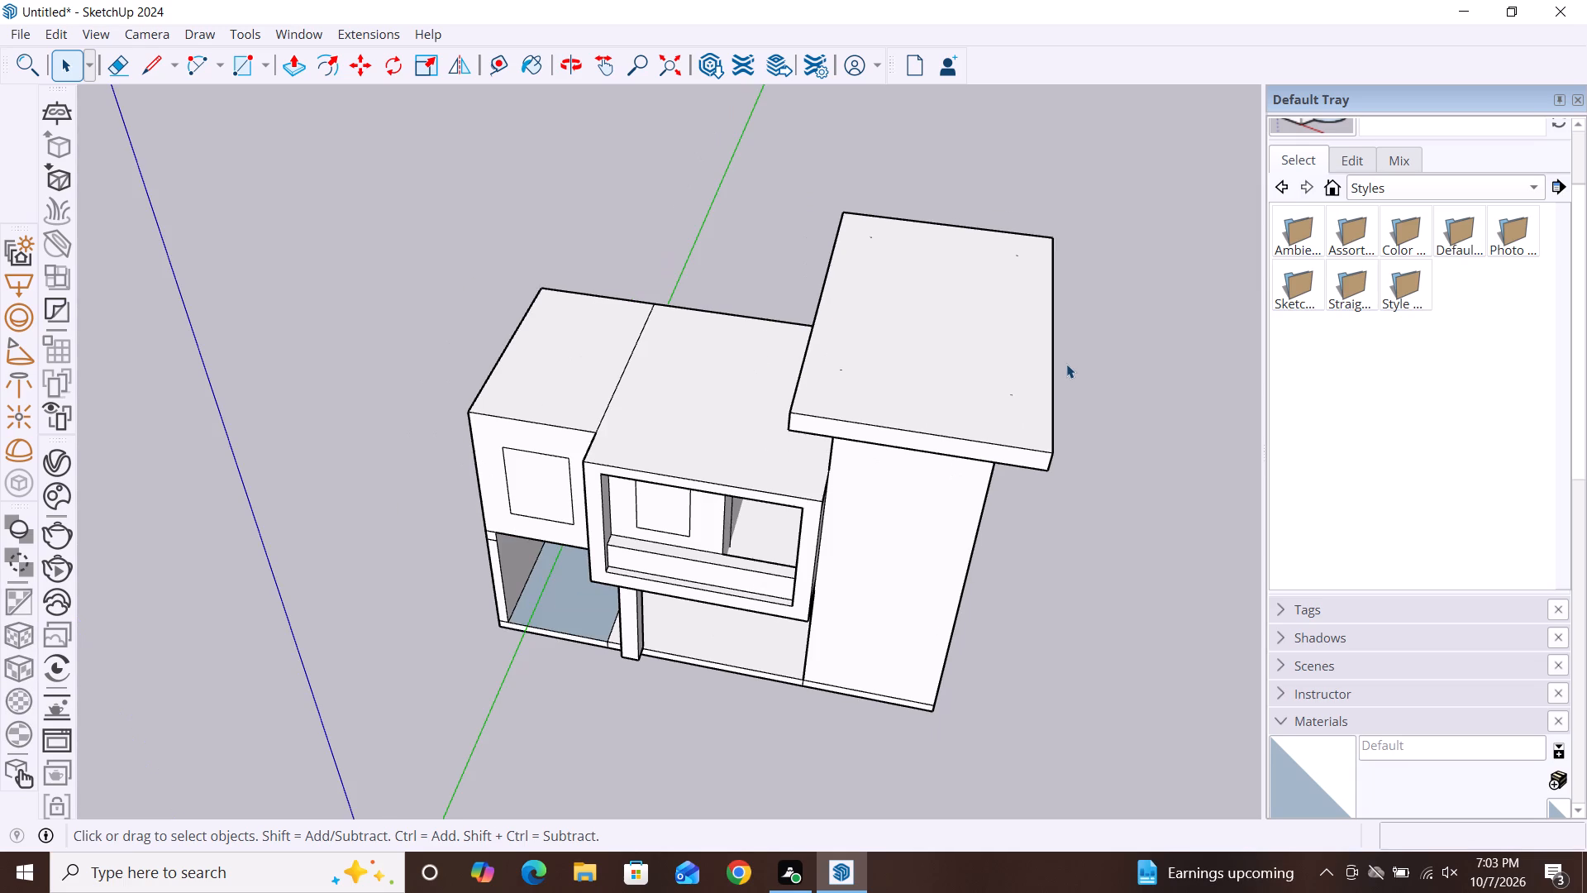
pyautogui.keyDown('alt'); pyautogui.moveTo(1021, 441); pyautogui.dragTo(1001, 122, button='middle'); pyautogui.keyUp('alt')
pyautogui.moveTo(784, 491); pyautogui.dragTo(1039, 497, button='middle')
pyautogui.keyDown('alt'); pyautogui.moveTo(1058, 560); pyautogui.dragTo(849, 554, button='middle'); pyautogui.keyUp('alt')
pyautogui.scroll(-4, 1038, 353)
pyautogui.keyDown('alt'); pyautogui.moveTo(1060, 456); pyautogui.dragTo(1056, 503, button='middle'); pyautogui.keyUp('alt')
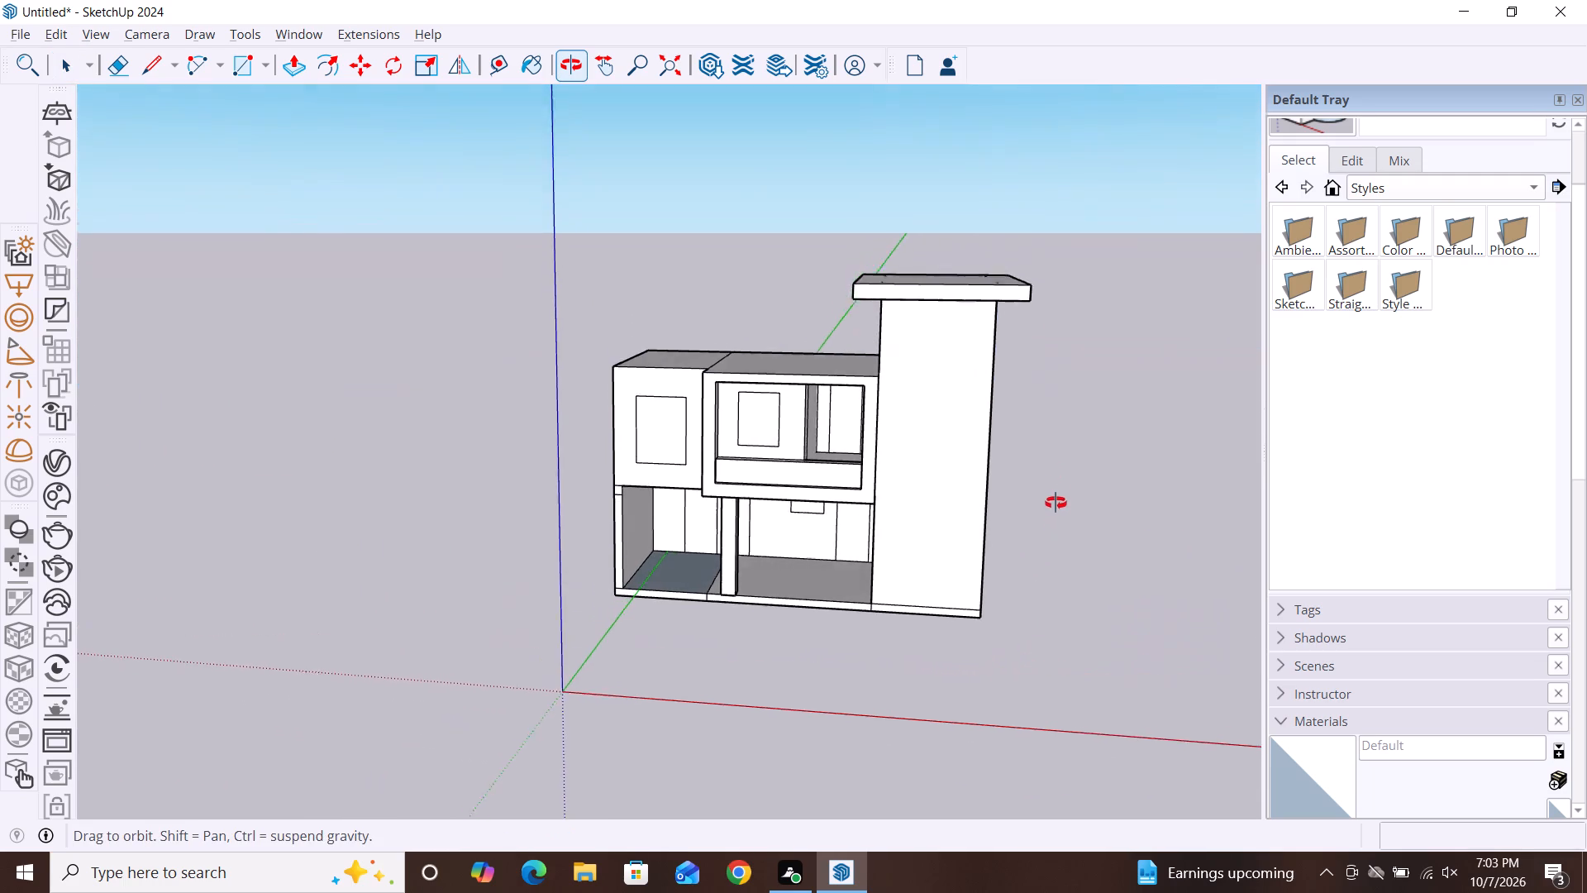
pyautogui.keyDown('alt'); pyautogui.moveTo(1056, 503); pyautogui.dragTo(1051, 486, button='middle'); pyautogui.keyUp('alt')
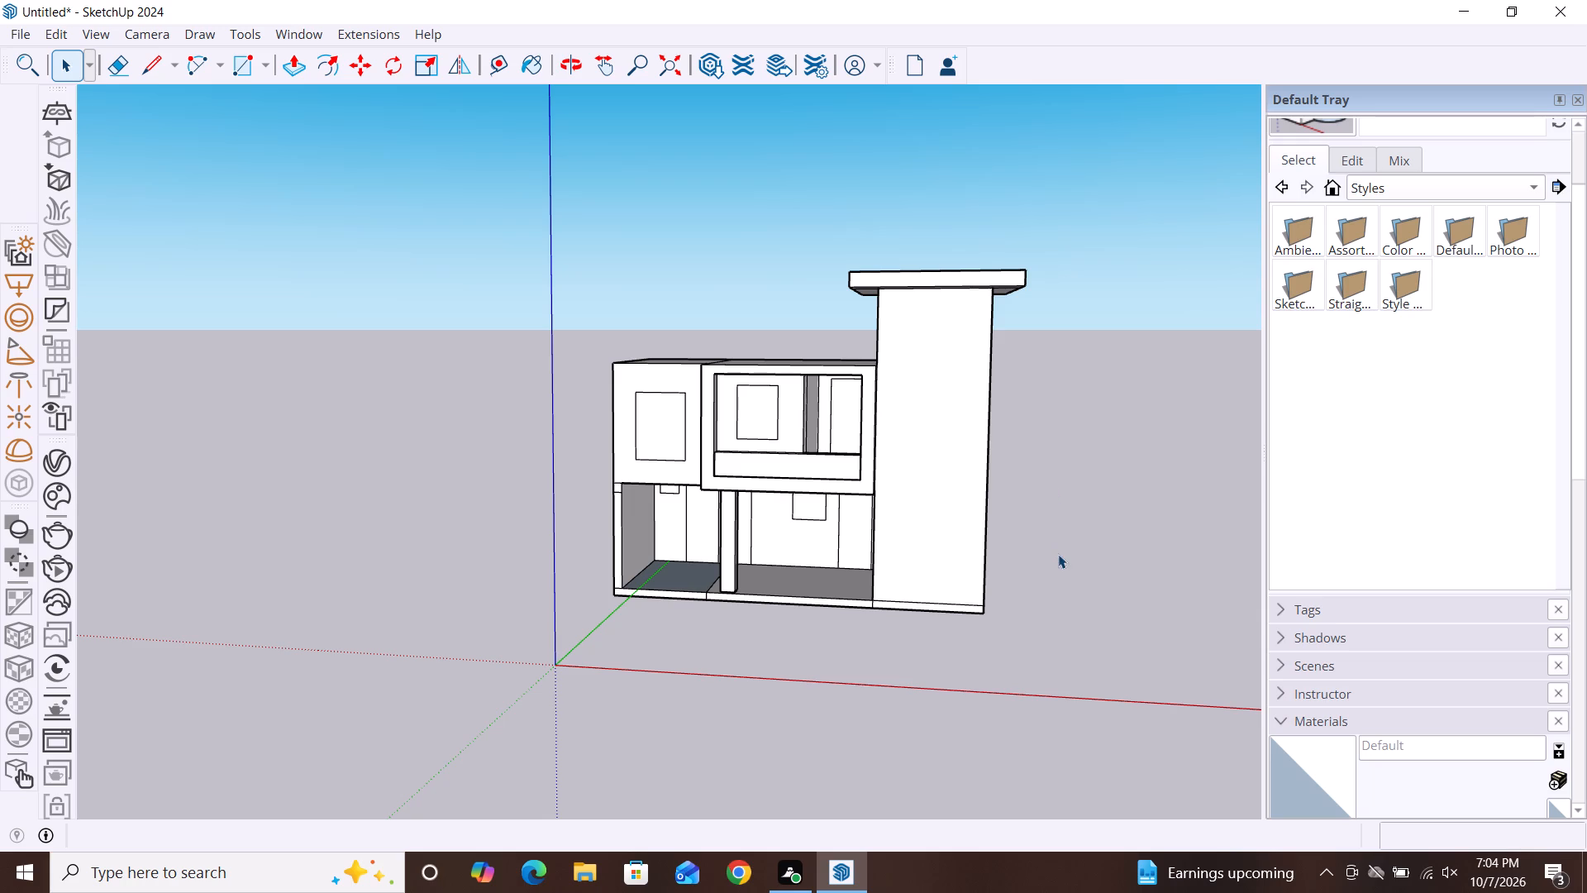
pyautogui.keyDown('alt'); pyautogui.moveTo(1046, 551); pyautogui.dragTo(736, 511, button='middle'); pyautogui.keyUp('alt')
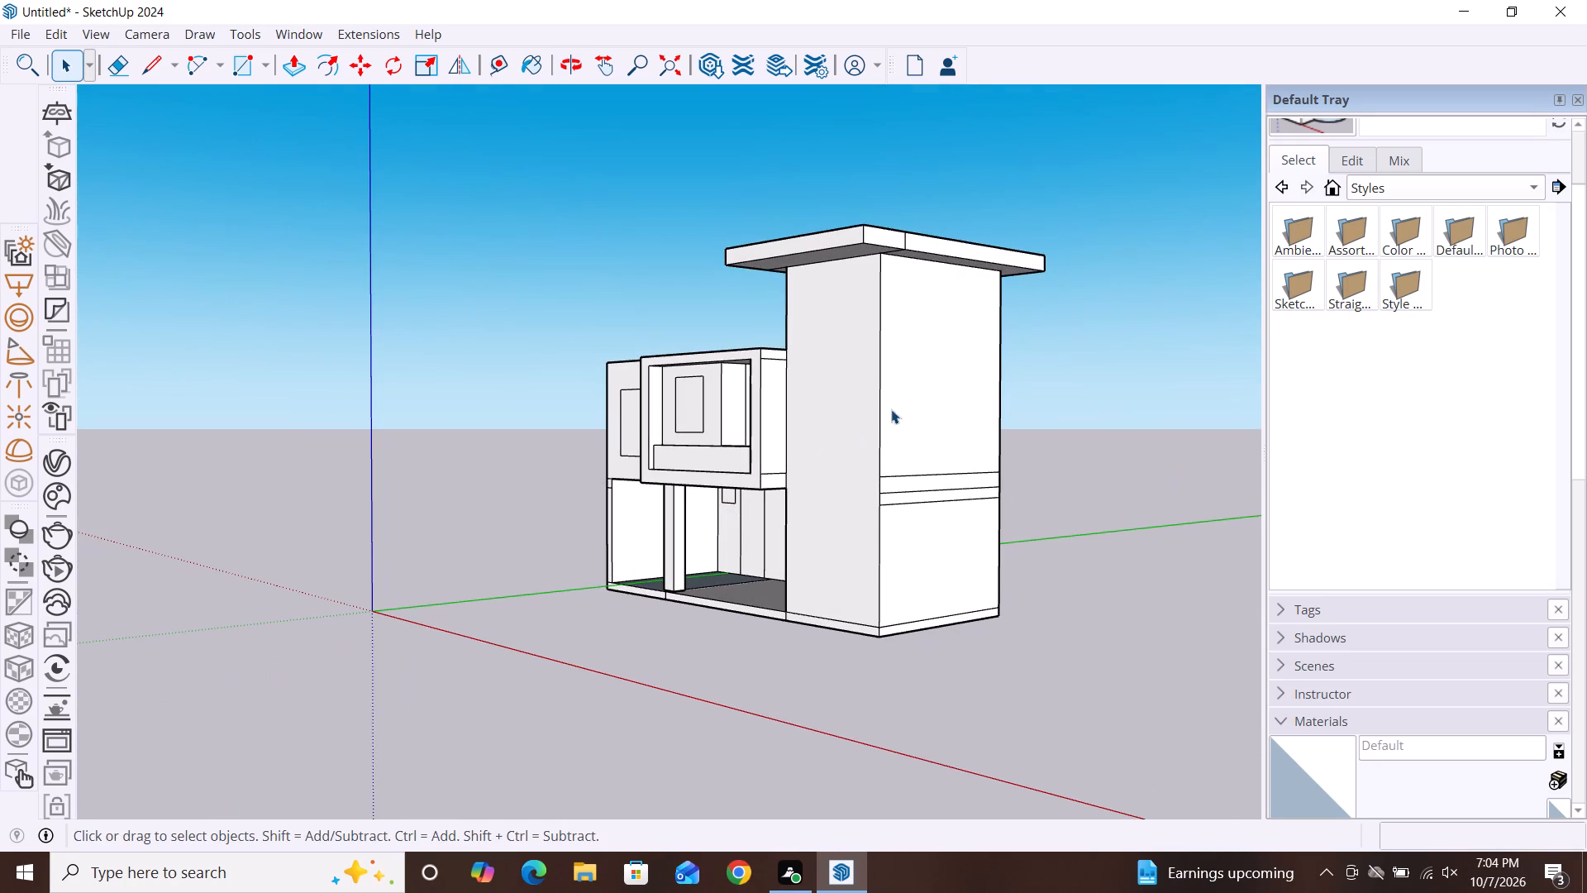
pyautogui.press('p')
pyautogui.click(952, 236)
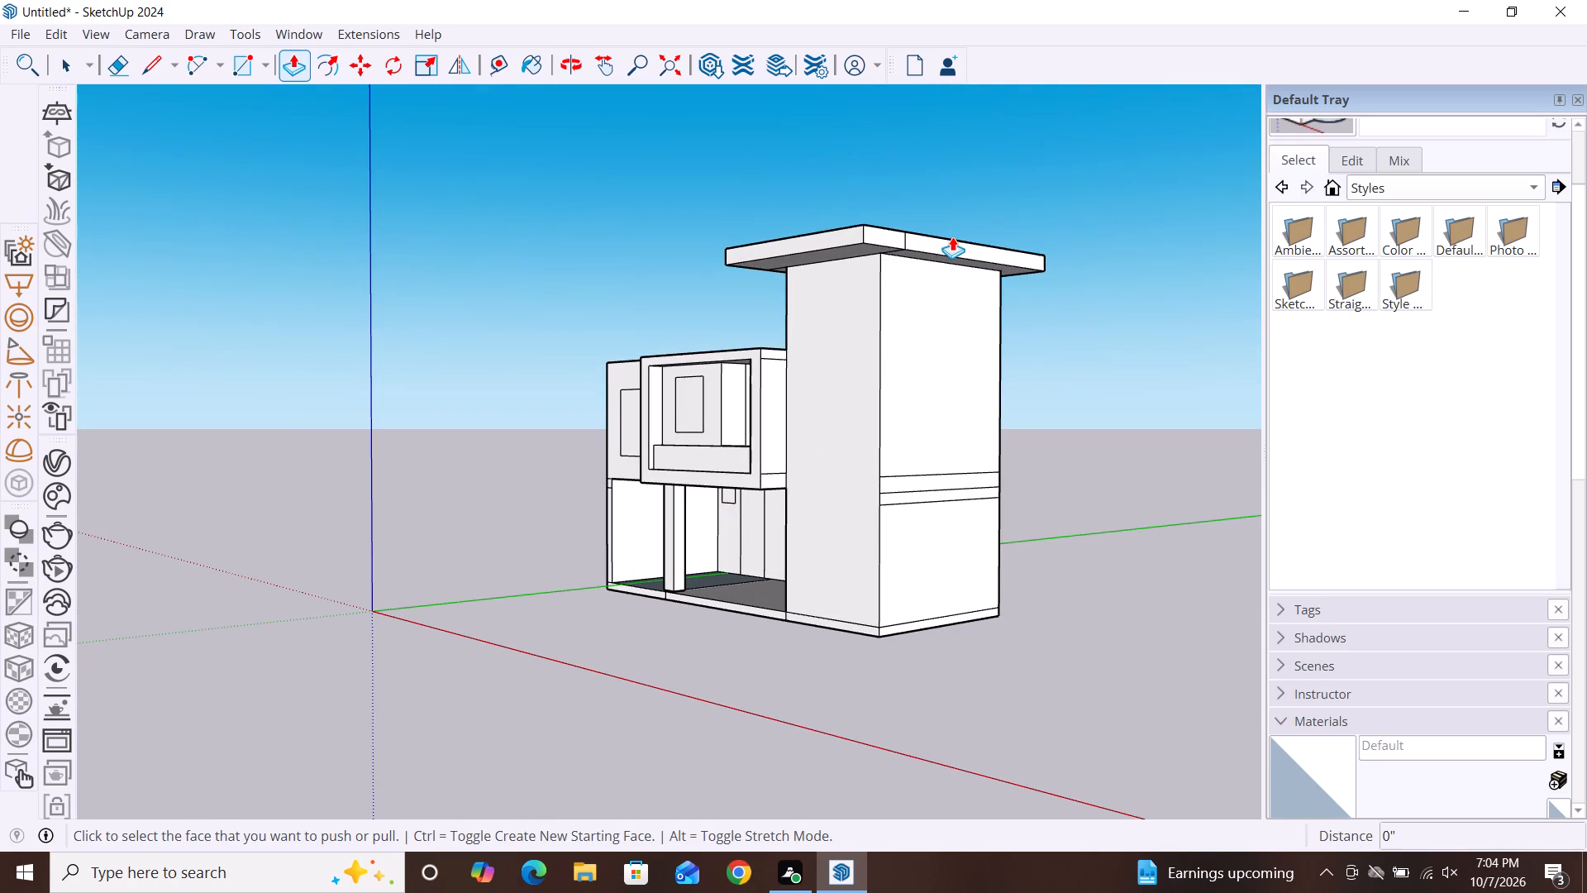
pyautogui.click(932, 241)
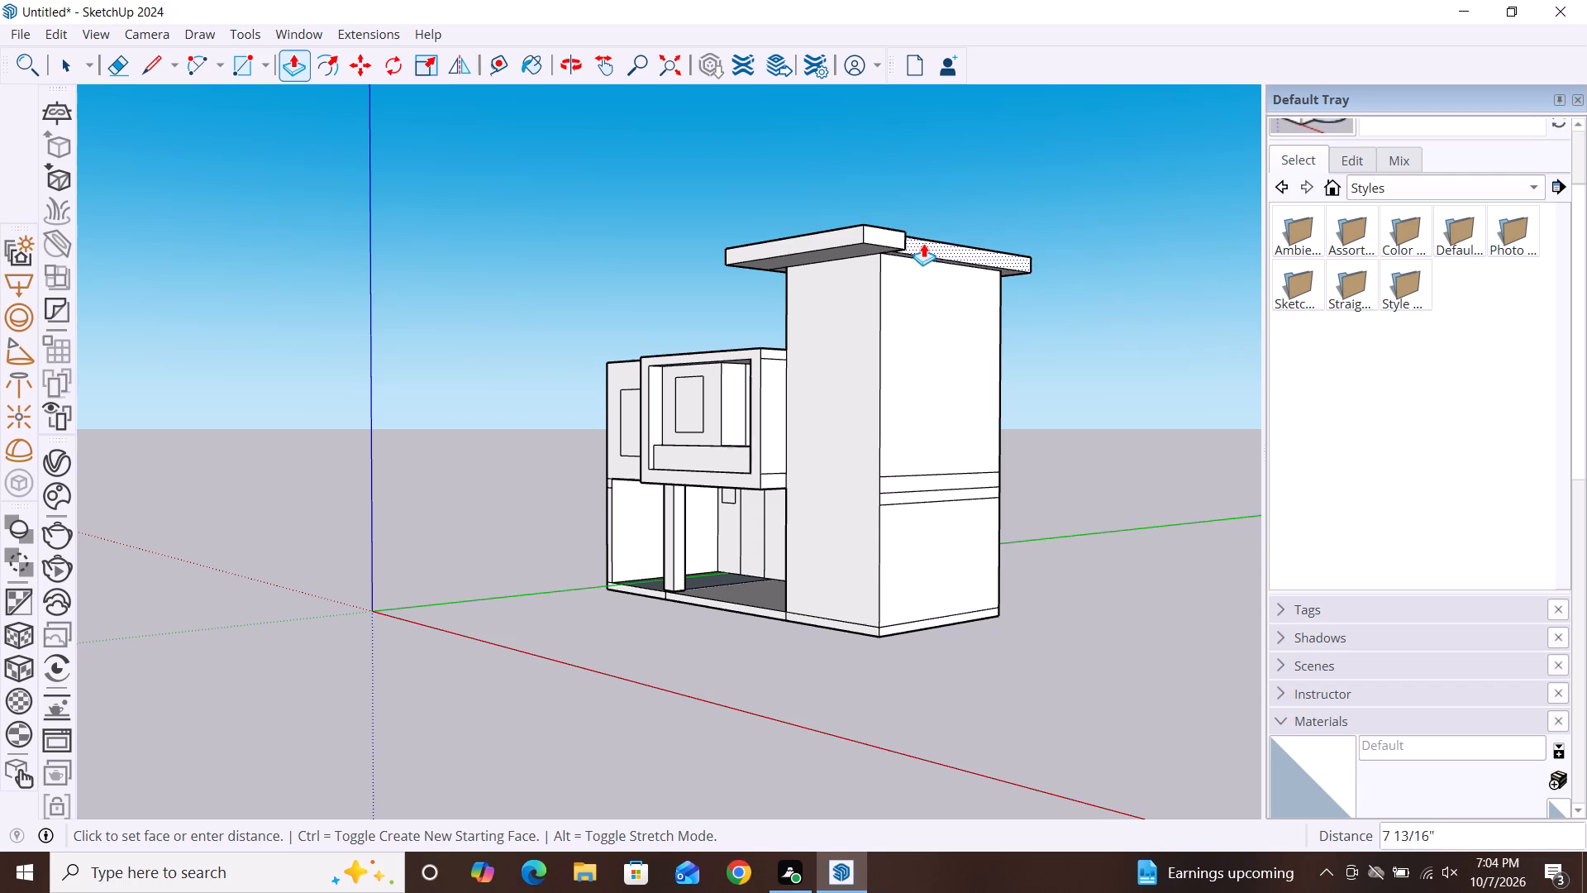
pyautogui.click(932, 241)
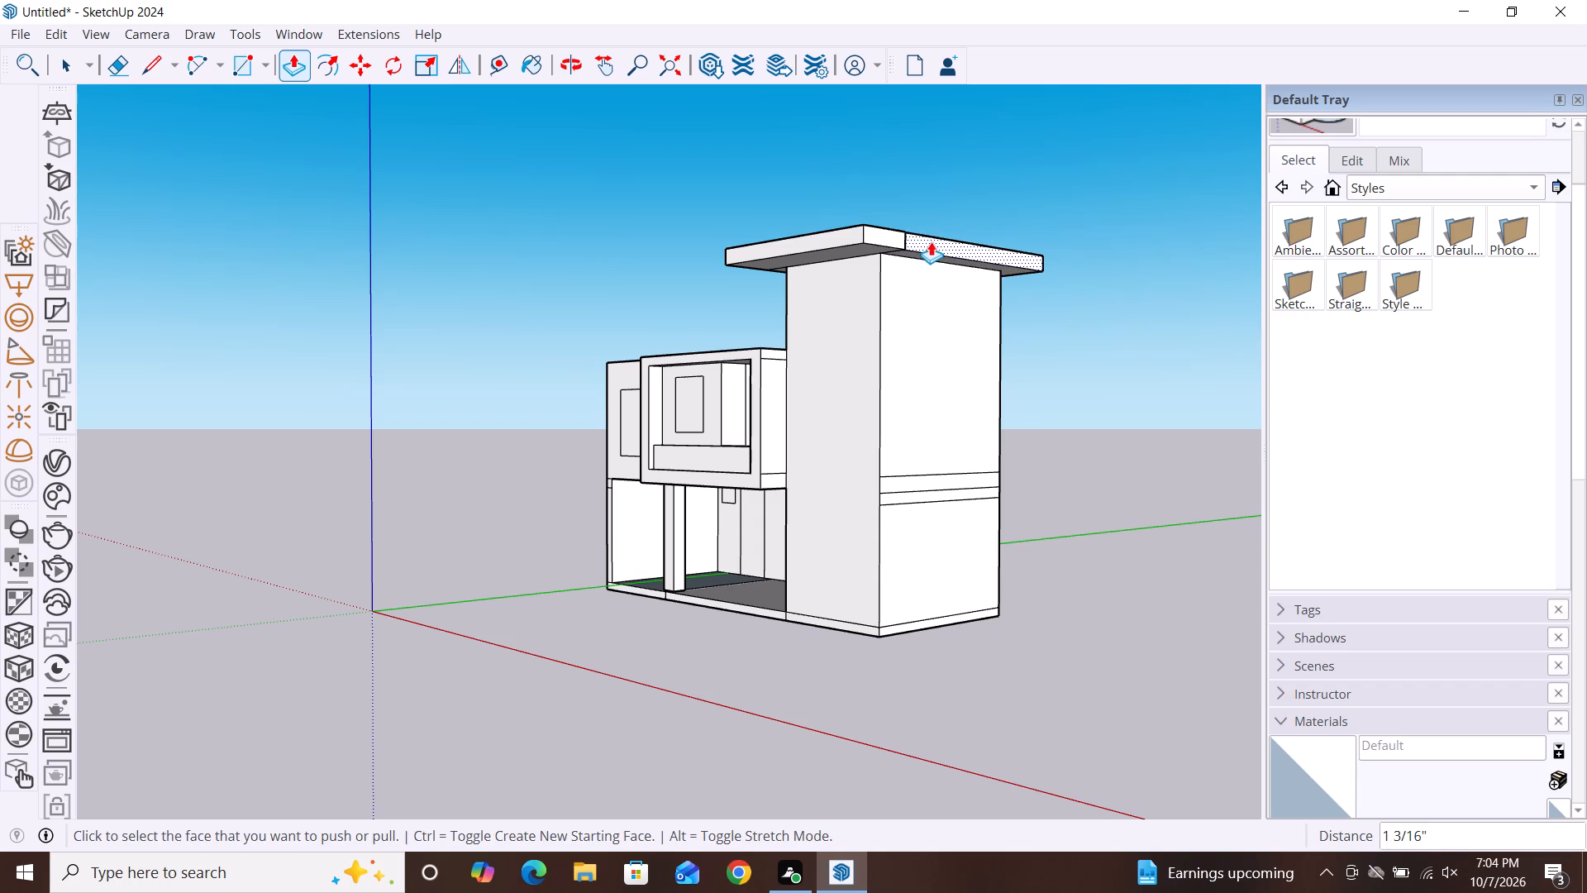
pyautogui.click(901, 236)
pyautogui.doubleClick(932, 242)
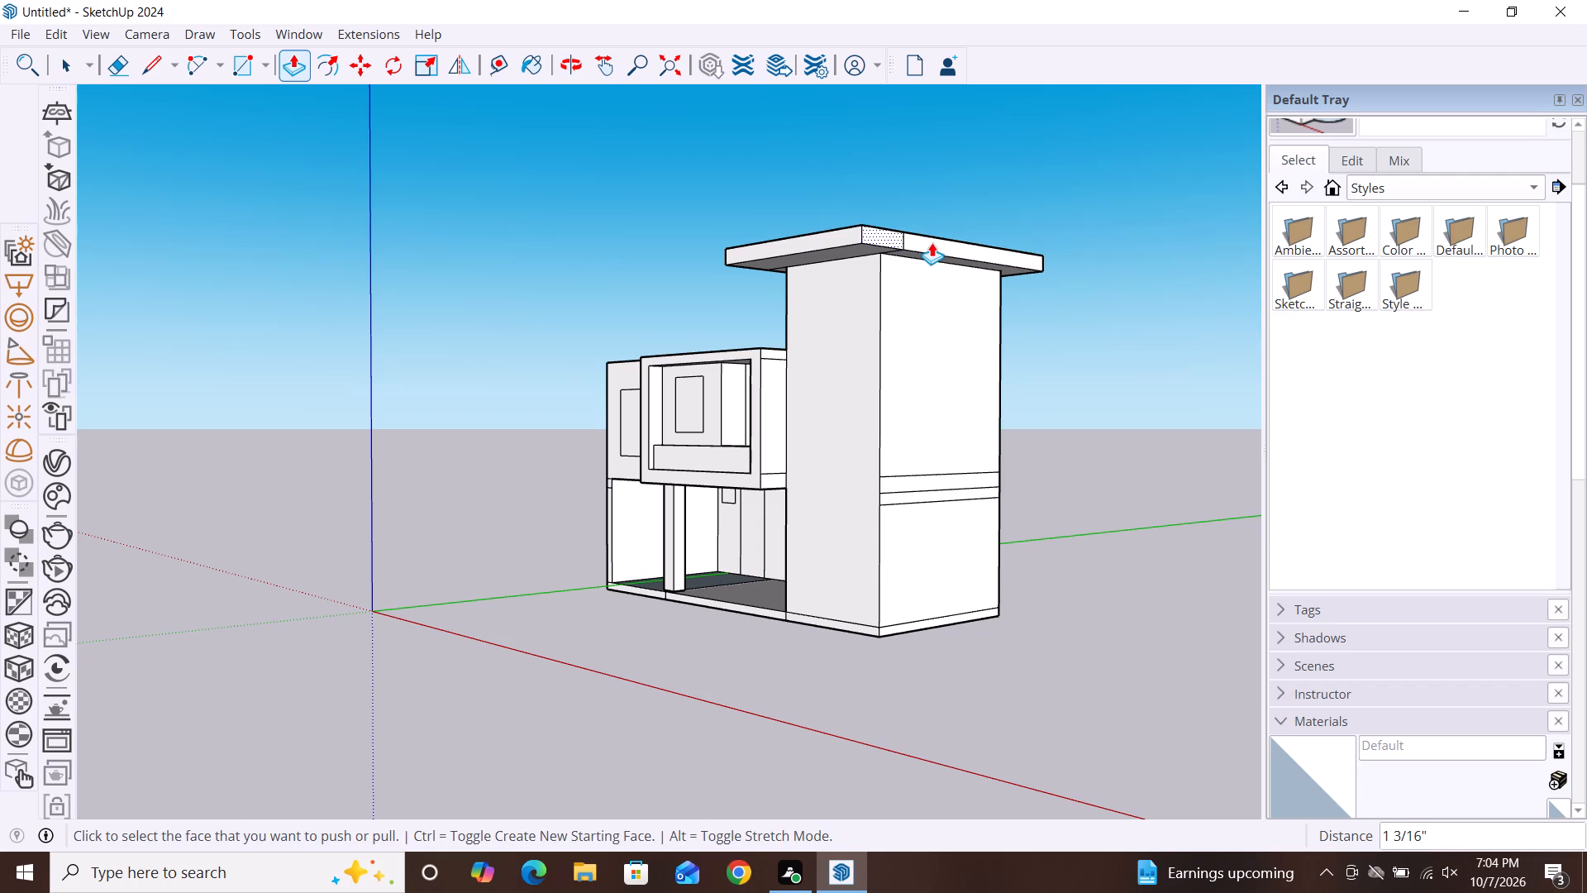
# Push the front edge face of the tower's roof slab inward about 6 1/16".
pyautogui.press('space')
pyautogui.keyDown('alt'); pyautogui.moveTo(787, 518); pyautogui.dragTo(821, 527, button='middle'); pyautogui.keyUp('alt')
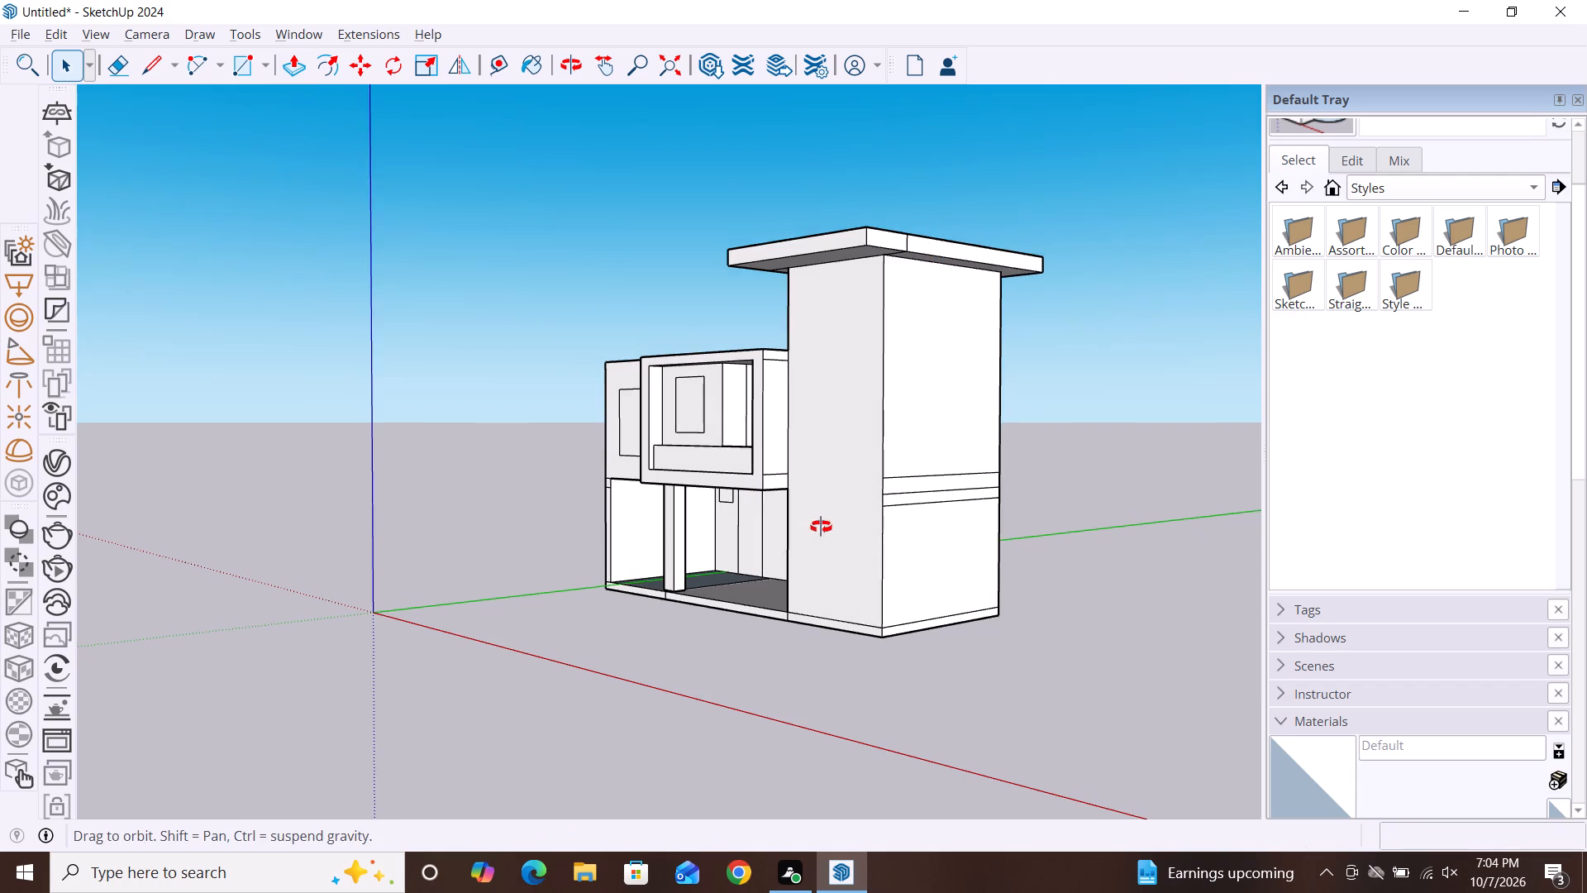
pyautogui.keyDown('alt'); pyautogui.moveTo(821, 527); pyautogui.dragTo(1032, 642, button='middle'); pyautogui.keyUp('alt')
pyautogui.keyDown('alt'); pyautogui.moveTo(846, 594); pyautogui.dragTo(957, 594, button='middle'); pyautogui.keyUp('alt')
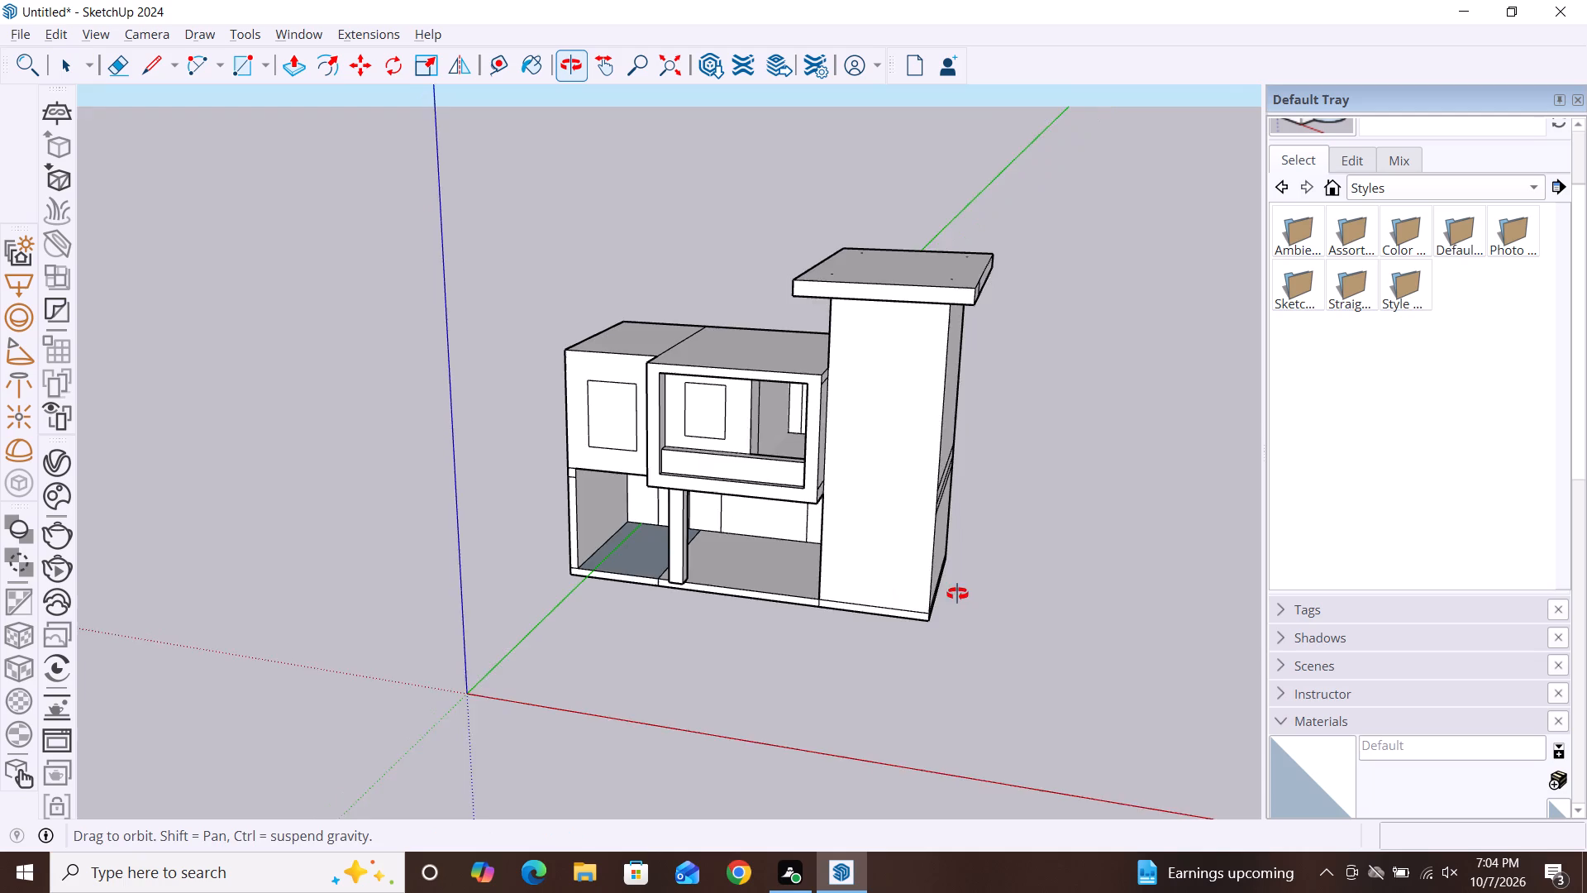
pyautogui.keyDown('alt'); pyautogui.moveTo(957, 594); pyautogui.dragTo(1011, 595, button='middle'); pyautogui.keyUp('alt')
pyautogui.keyDown('alt'); pyautogui.moveTo(933, 553); pyautogui.dragTo(950, 459, button='middle'); pyautogui.keyUp('alt')
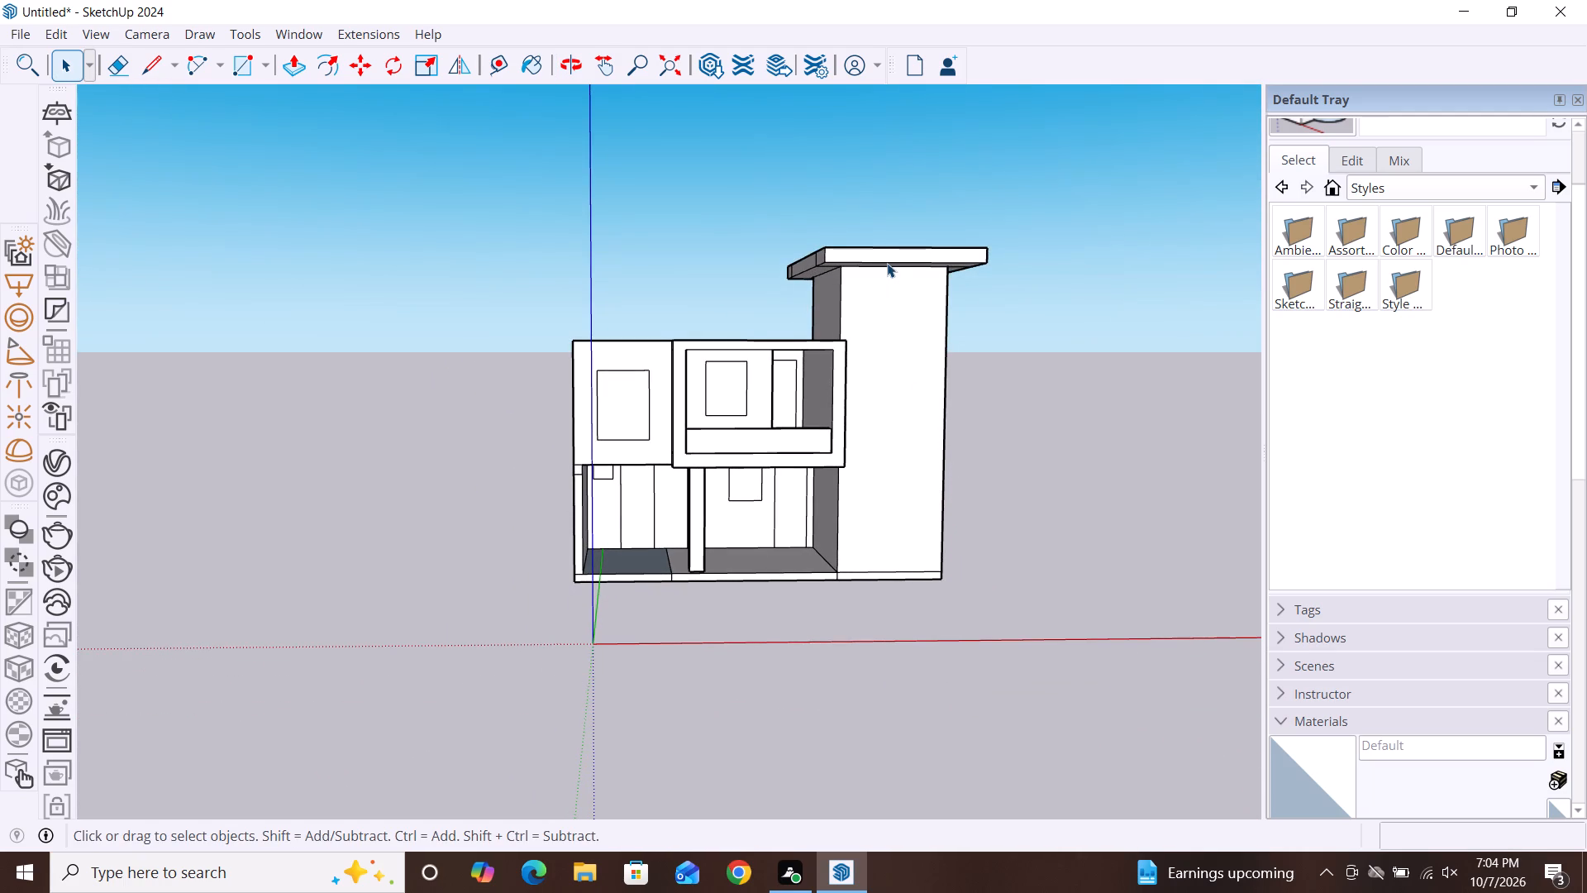
pyautogui.keyDown('alt'); pyautogui.moveTo(840, 311); pyautogui.dragTo(840, 312, button='middle'); pyautogui.keyUp('alt')
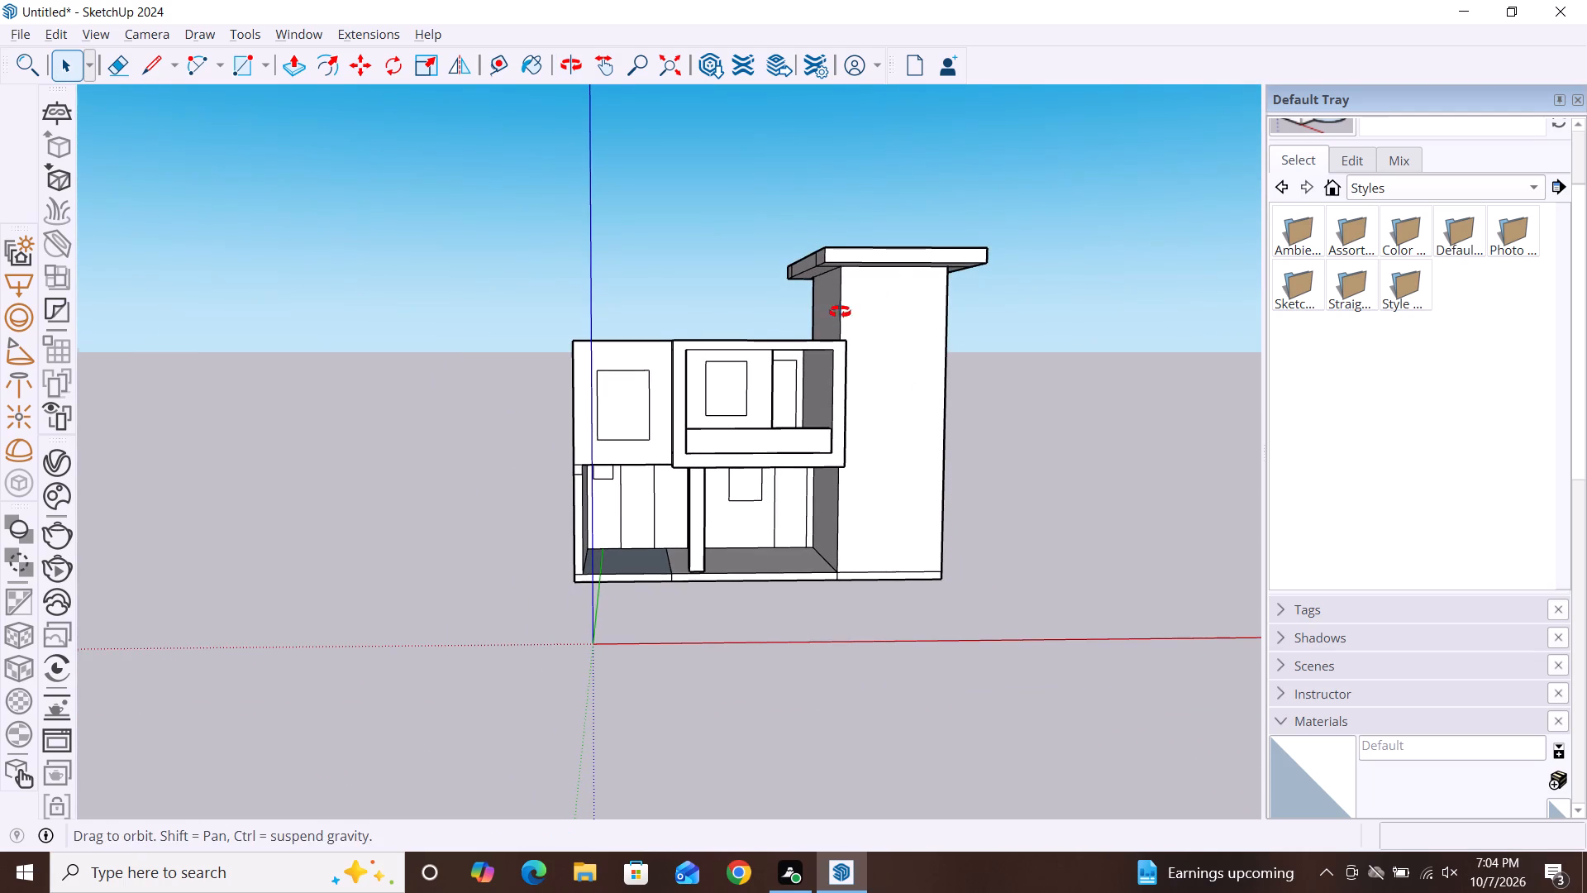
pyautogui.keyDown('alt'); pyautogui.moveTo(840, 312); pyautogui.dragTo(834, 399, button='middle'); pyautogui.keyUp('alt')
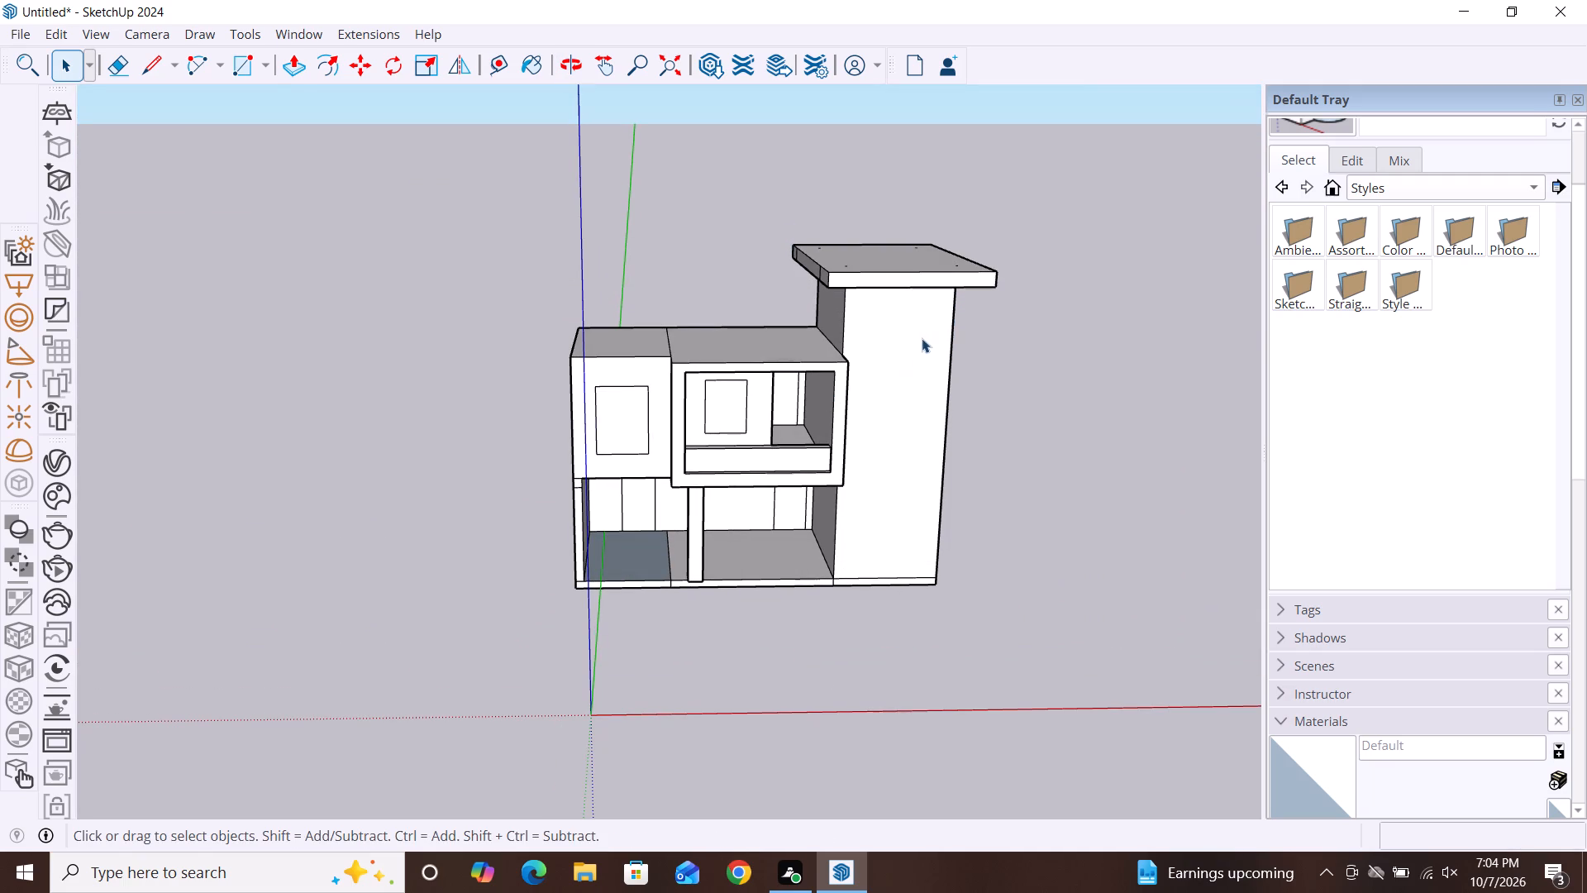
pyautogui.press('p')
pyautogui.click(919, 279)
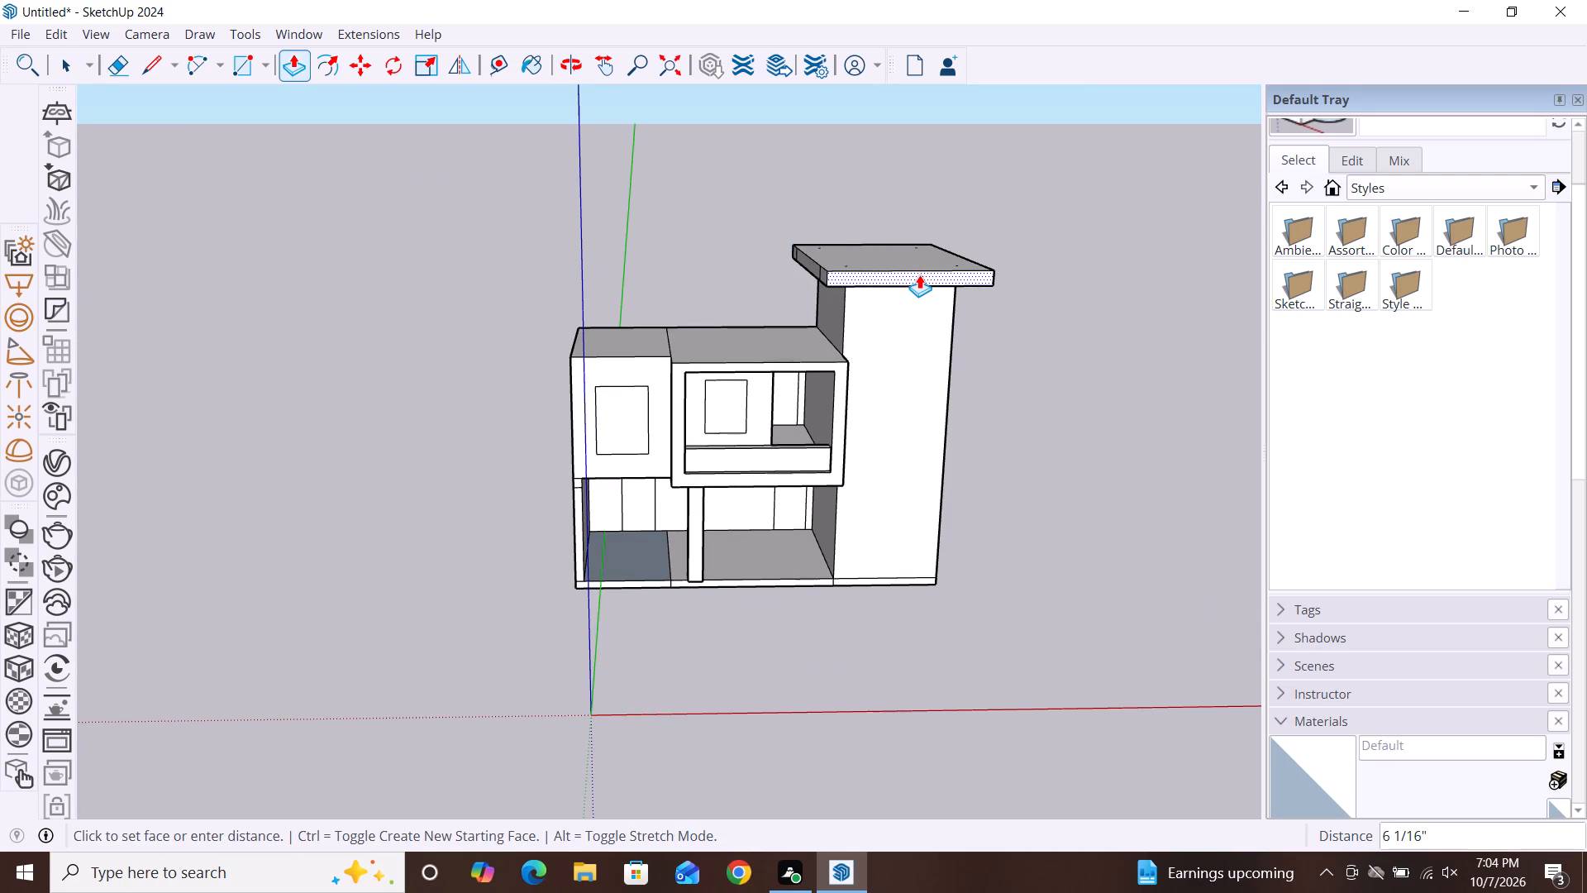
pyautogui.click(919, 275)
pyautogui.press('space')
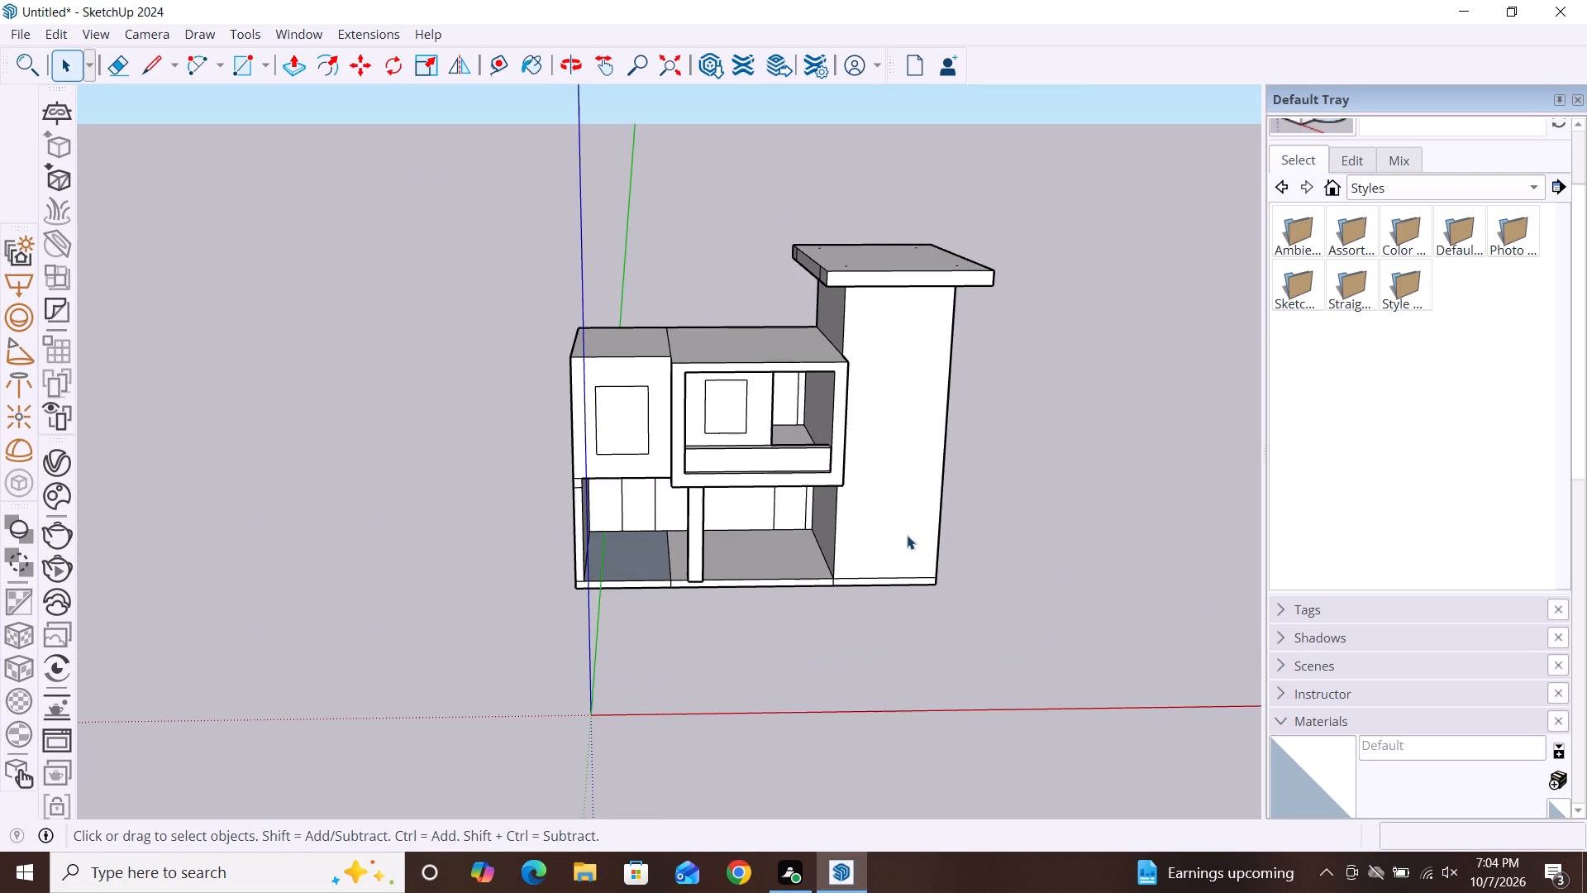
# Push the roof slab's front edge face inward again by about 1' 2 1/16".
pyautogui.keyDown('alt'); pyautogui.moveTo(920, 523); pyautogui.dragTo(903, 418, button='middle'); pyautogui.keyUp('alt')
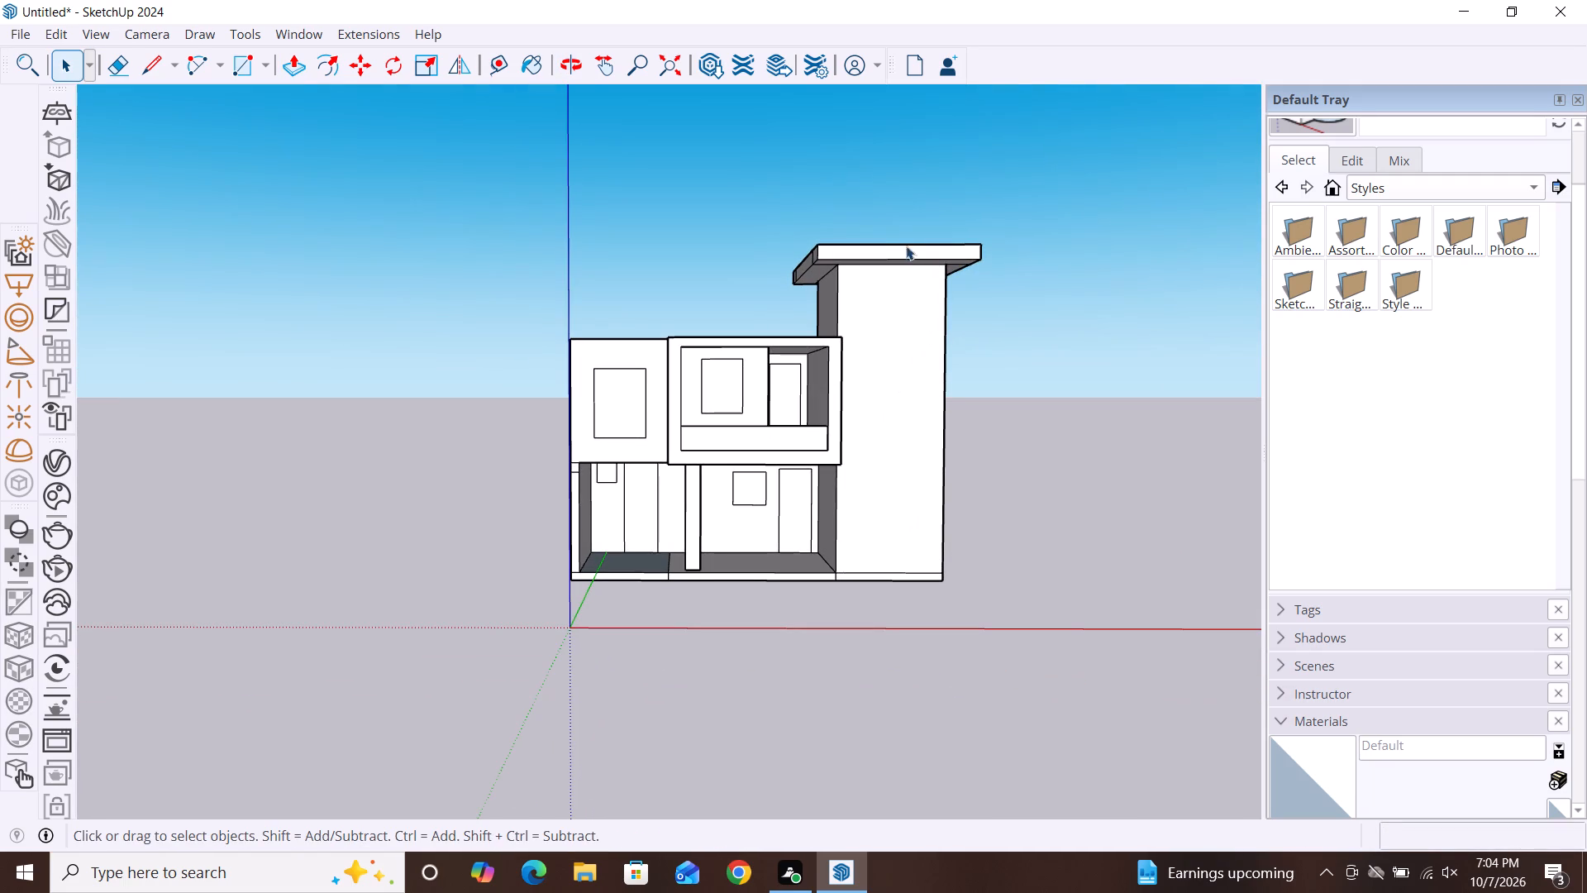
pyautogui.press('p')
pyautogui.click(884, 251)
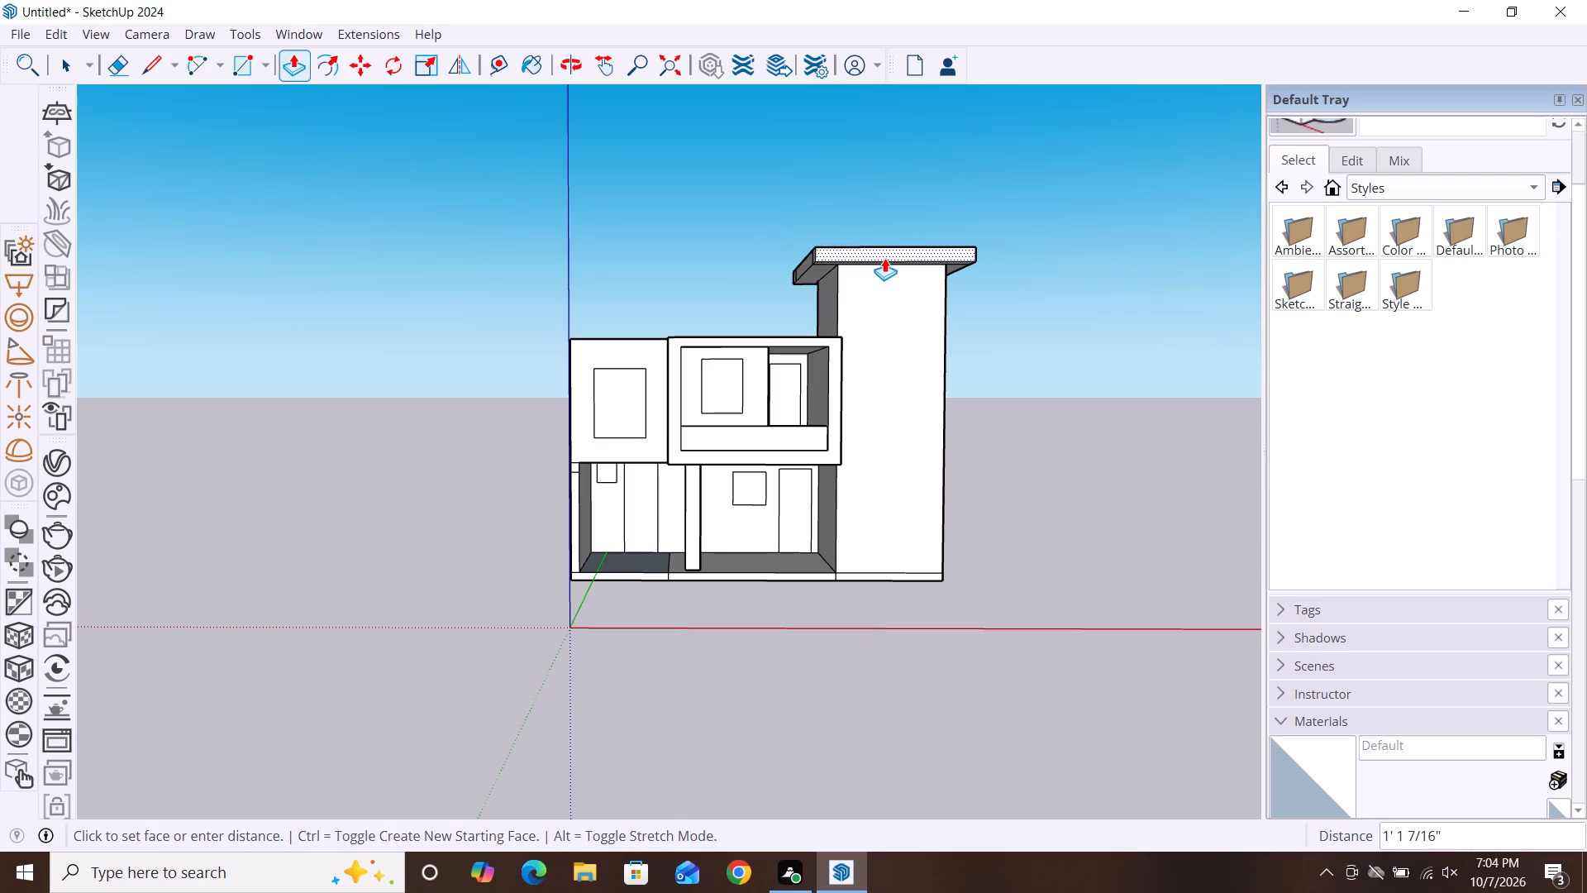
pyautogui.click(886, 260)
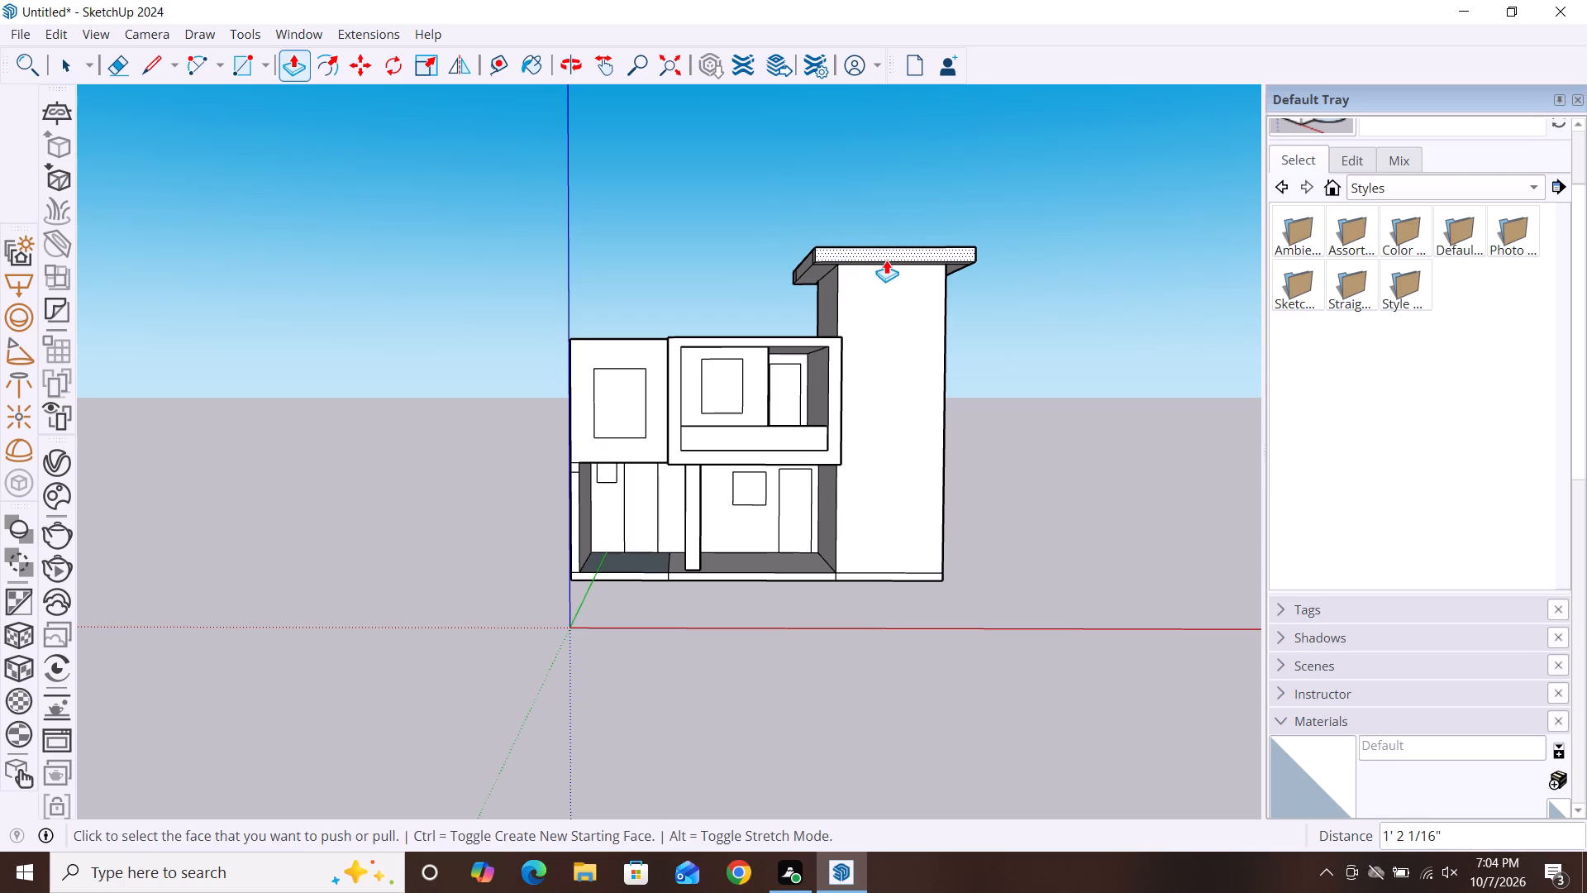
pyautogui.press('space')
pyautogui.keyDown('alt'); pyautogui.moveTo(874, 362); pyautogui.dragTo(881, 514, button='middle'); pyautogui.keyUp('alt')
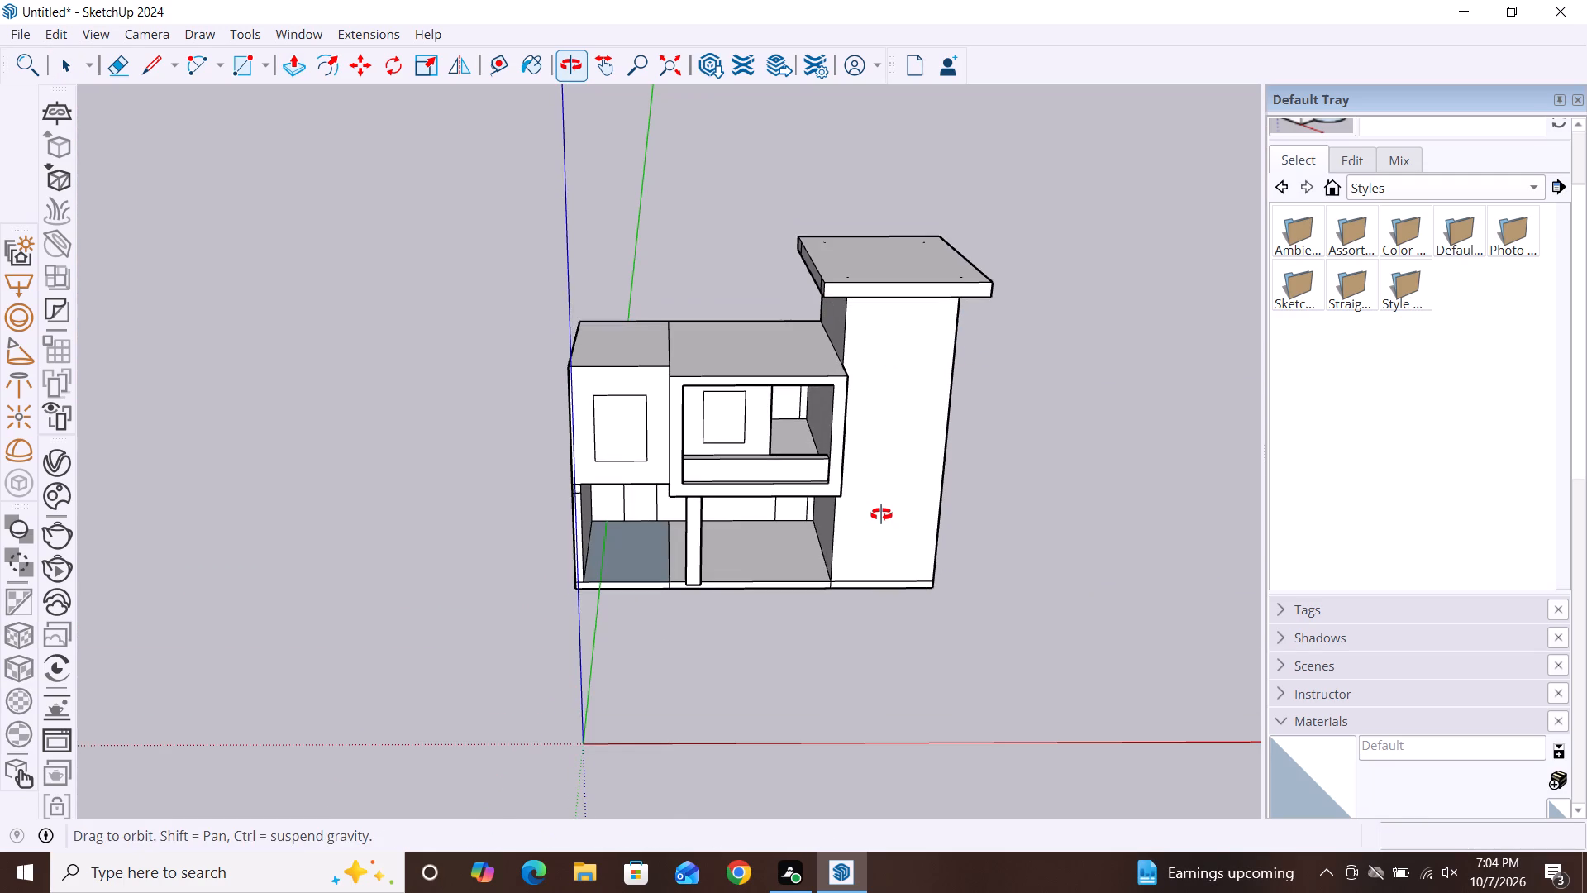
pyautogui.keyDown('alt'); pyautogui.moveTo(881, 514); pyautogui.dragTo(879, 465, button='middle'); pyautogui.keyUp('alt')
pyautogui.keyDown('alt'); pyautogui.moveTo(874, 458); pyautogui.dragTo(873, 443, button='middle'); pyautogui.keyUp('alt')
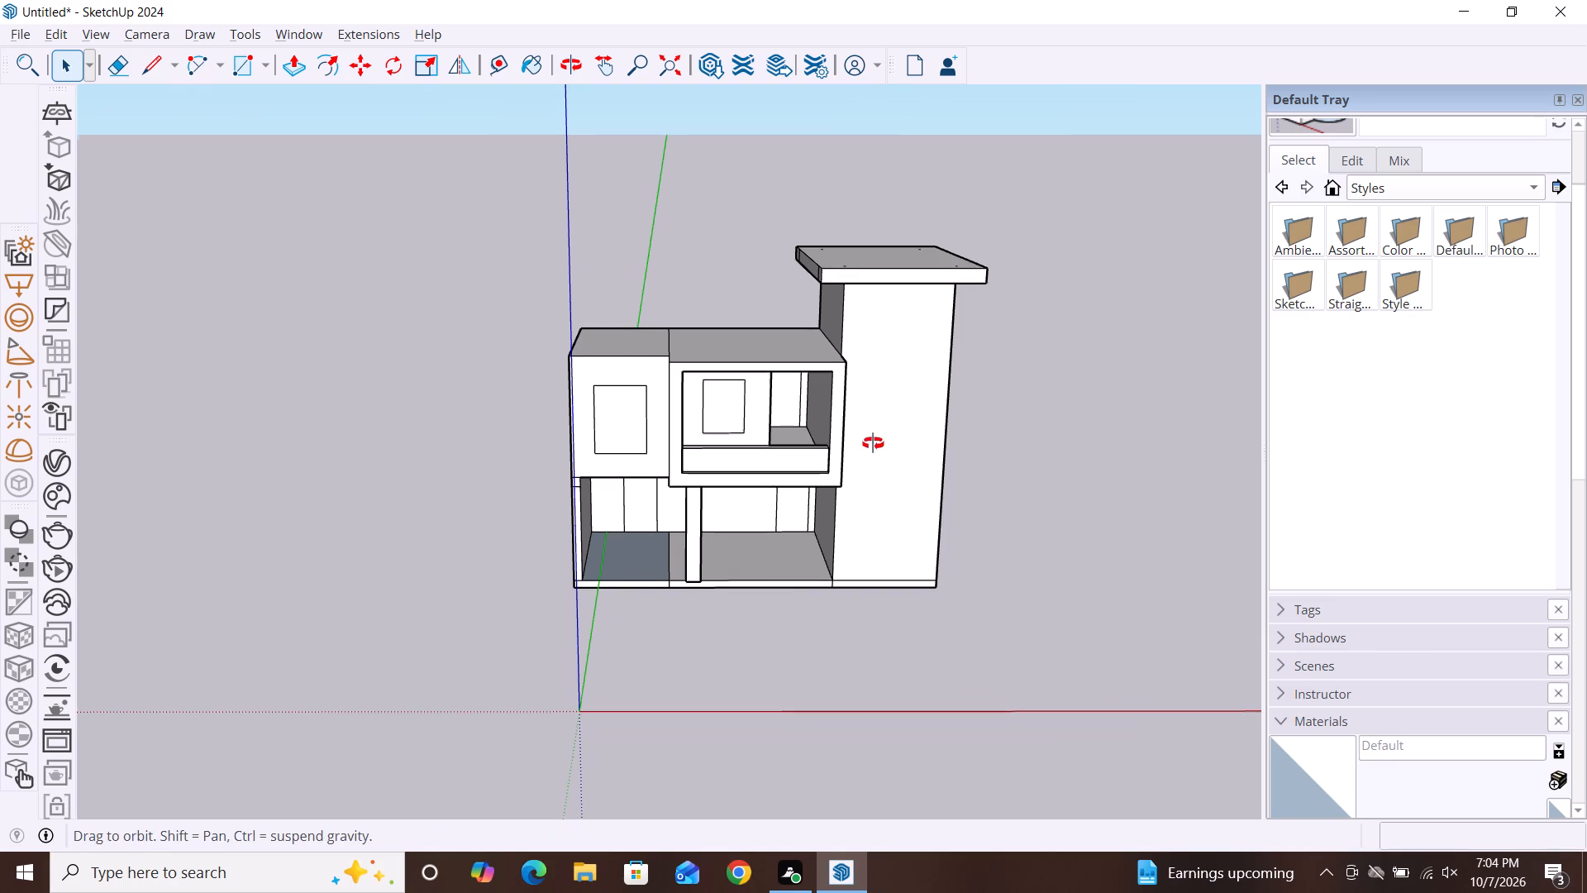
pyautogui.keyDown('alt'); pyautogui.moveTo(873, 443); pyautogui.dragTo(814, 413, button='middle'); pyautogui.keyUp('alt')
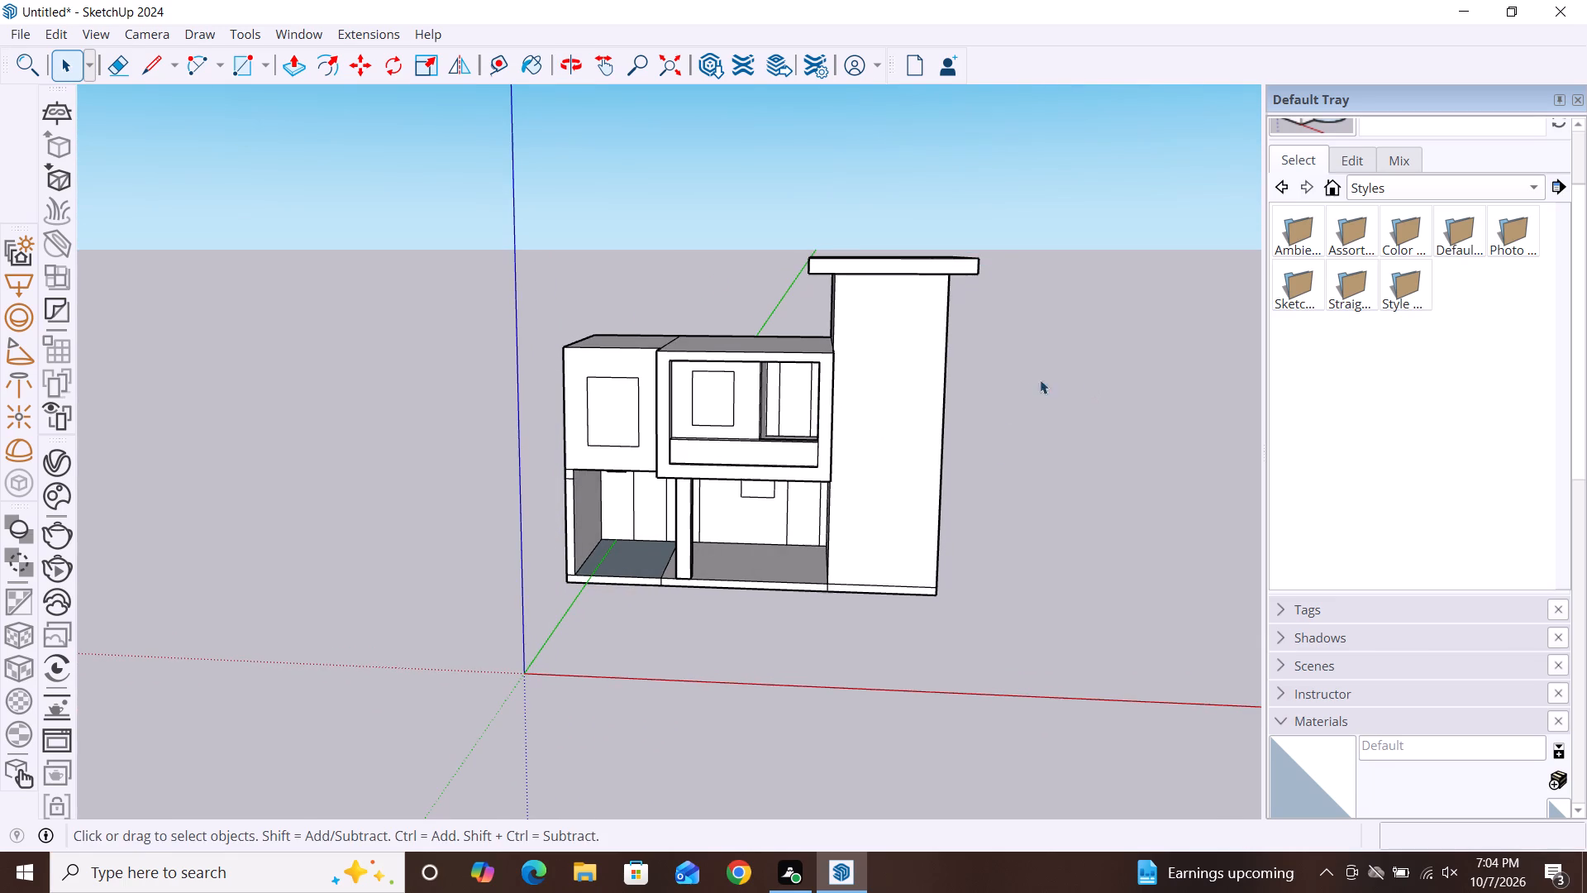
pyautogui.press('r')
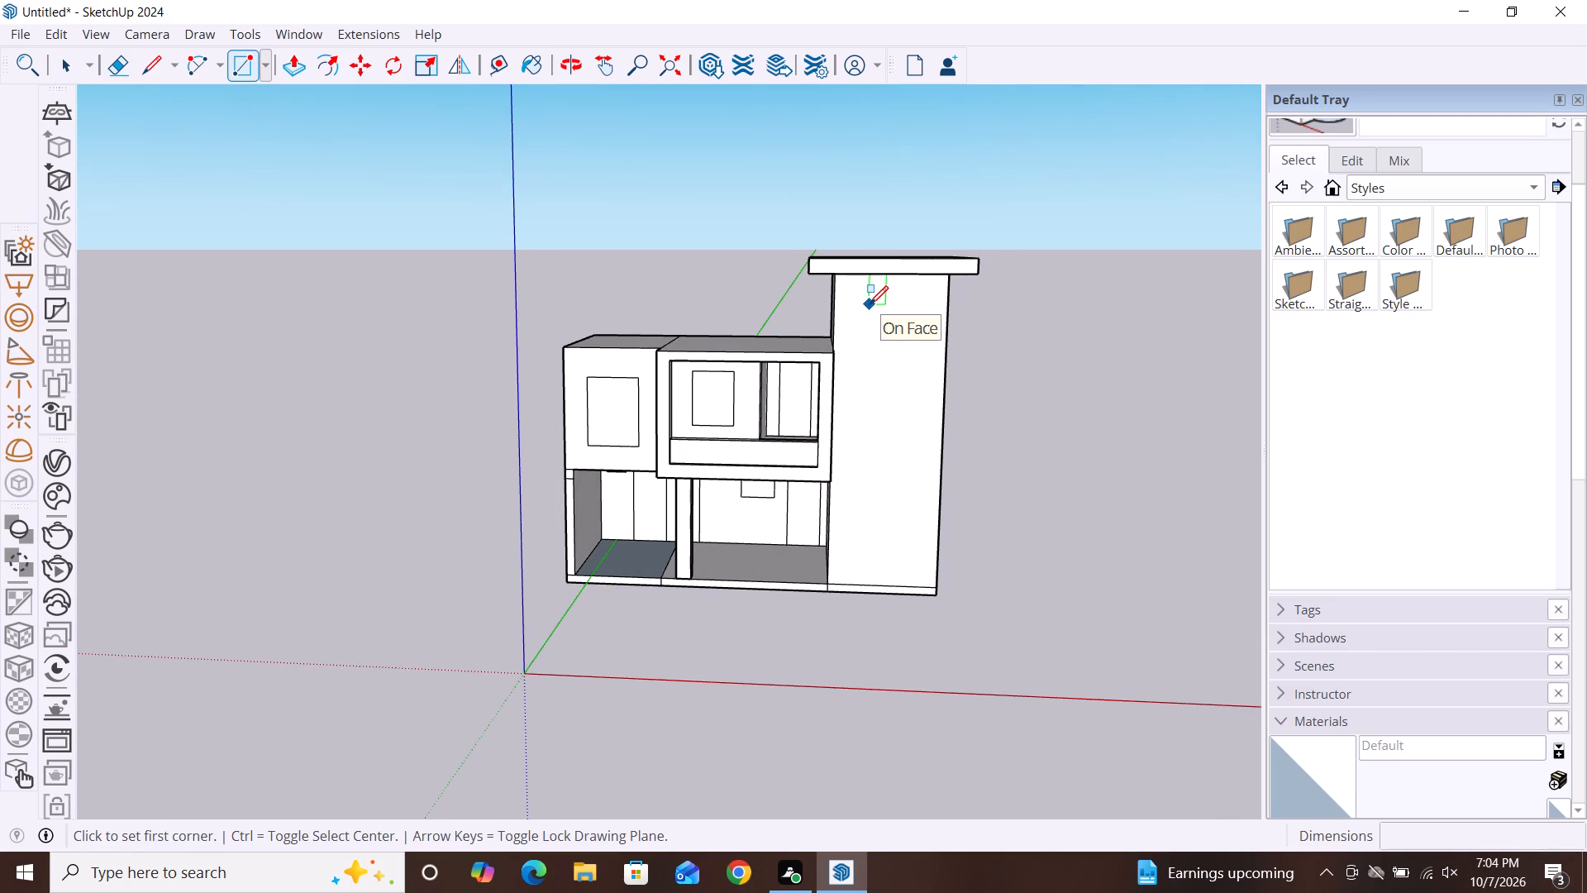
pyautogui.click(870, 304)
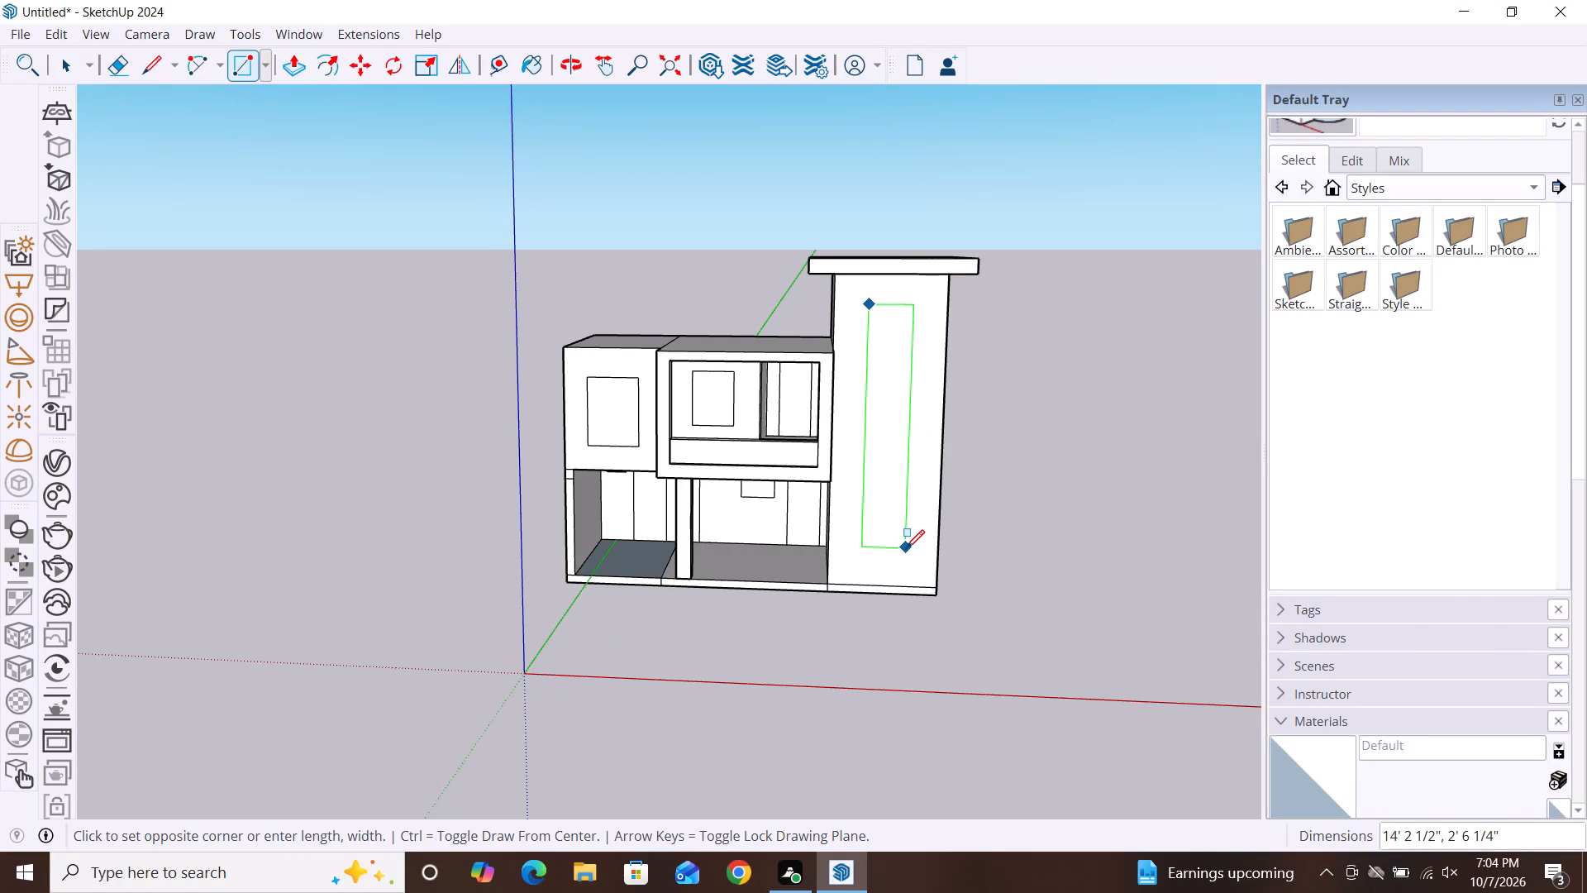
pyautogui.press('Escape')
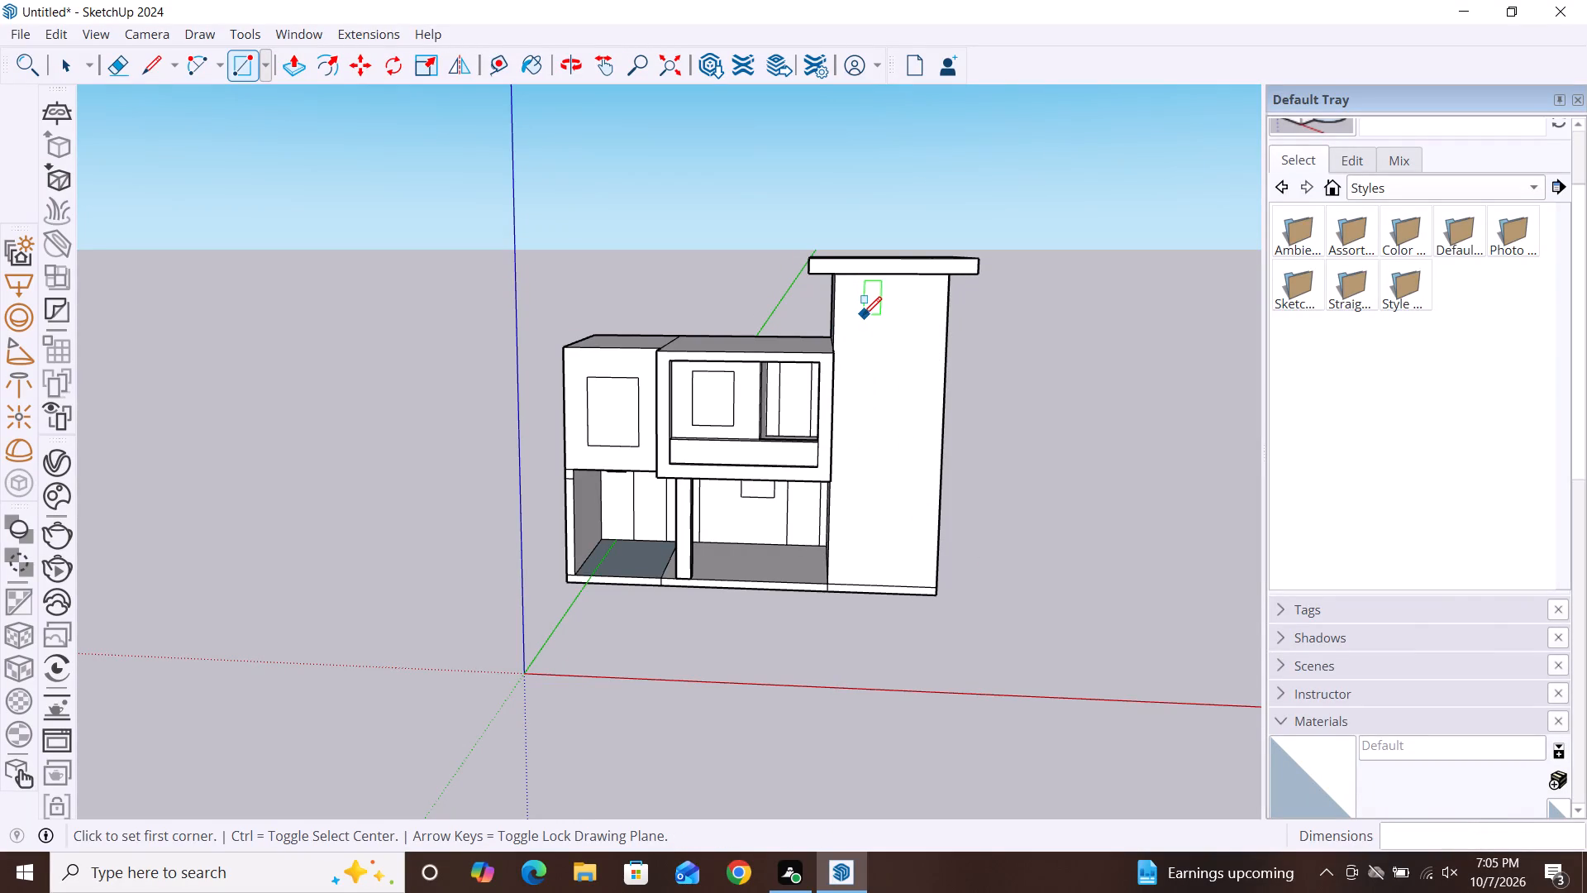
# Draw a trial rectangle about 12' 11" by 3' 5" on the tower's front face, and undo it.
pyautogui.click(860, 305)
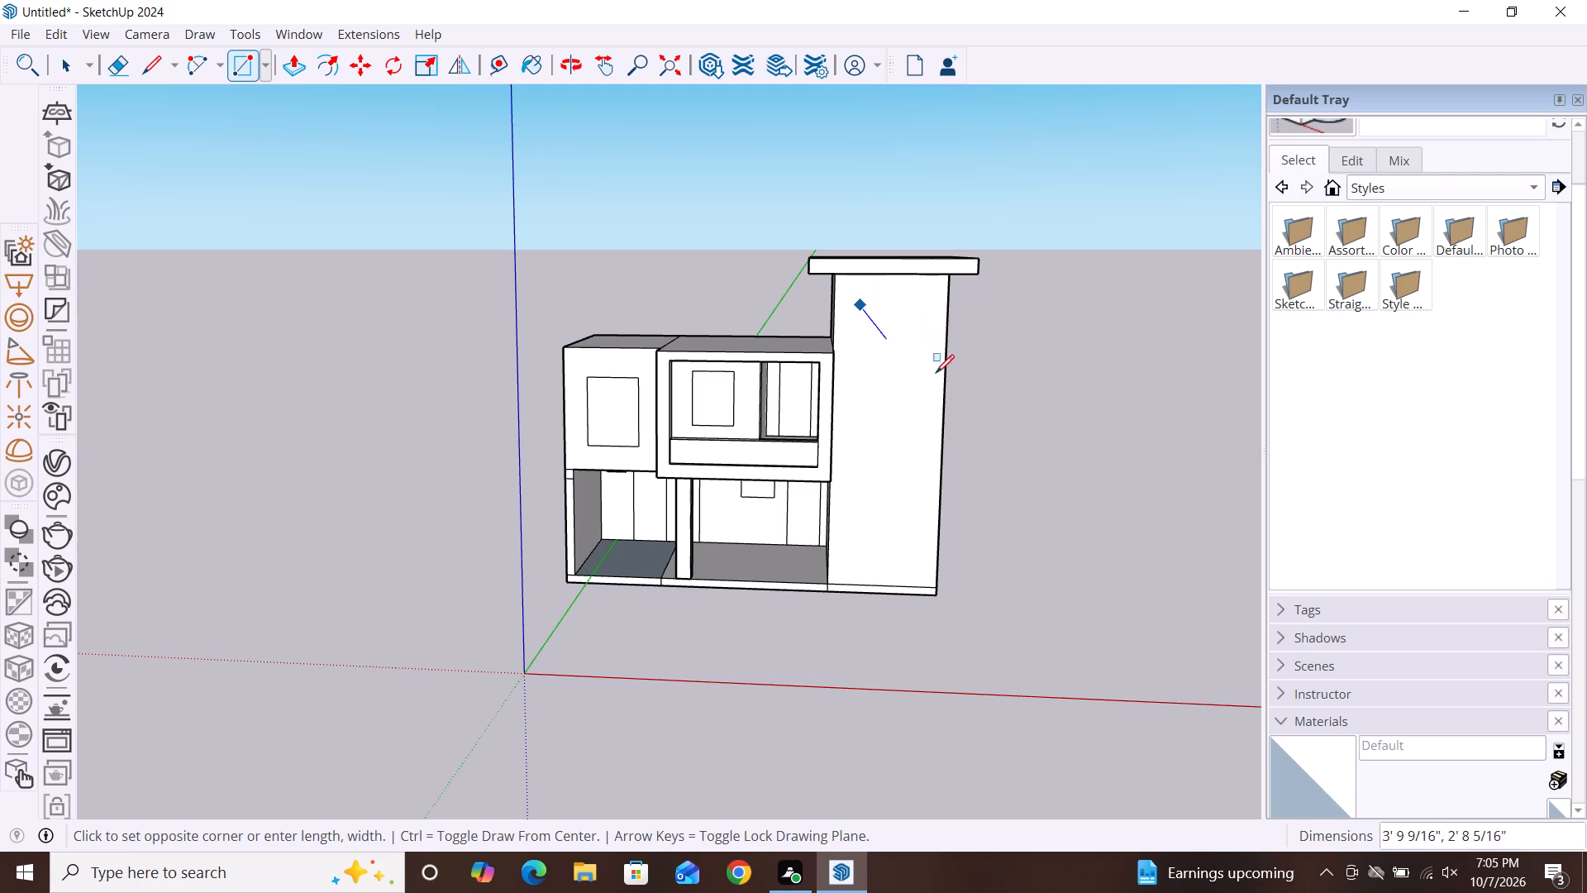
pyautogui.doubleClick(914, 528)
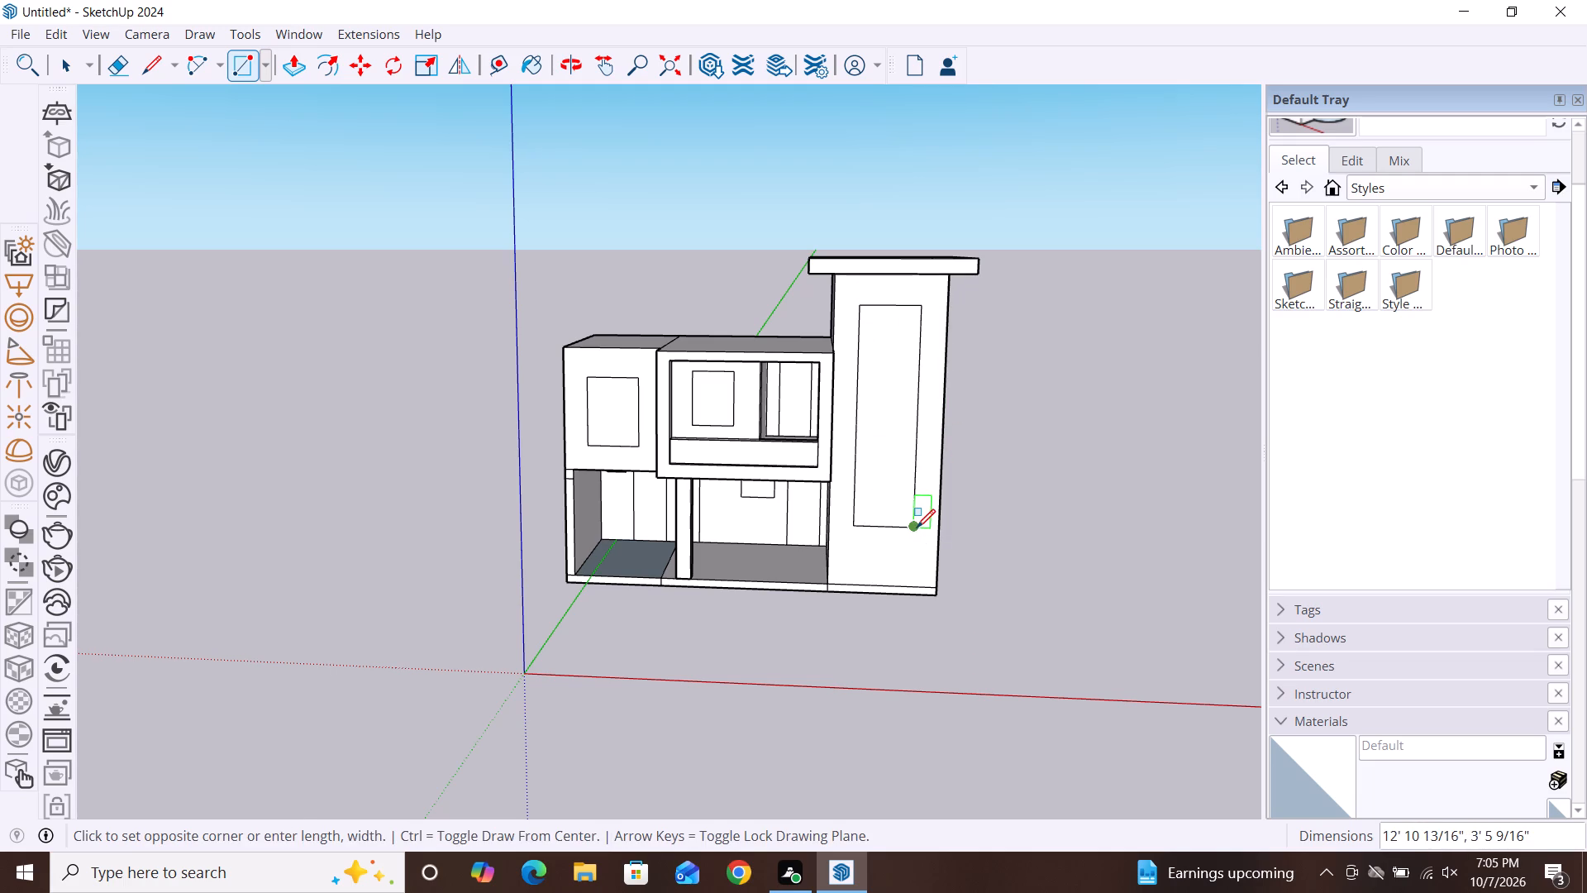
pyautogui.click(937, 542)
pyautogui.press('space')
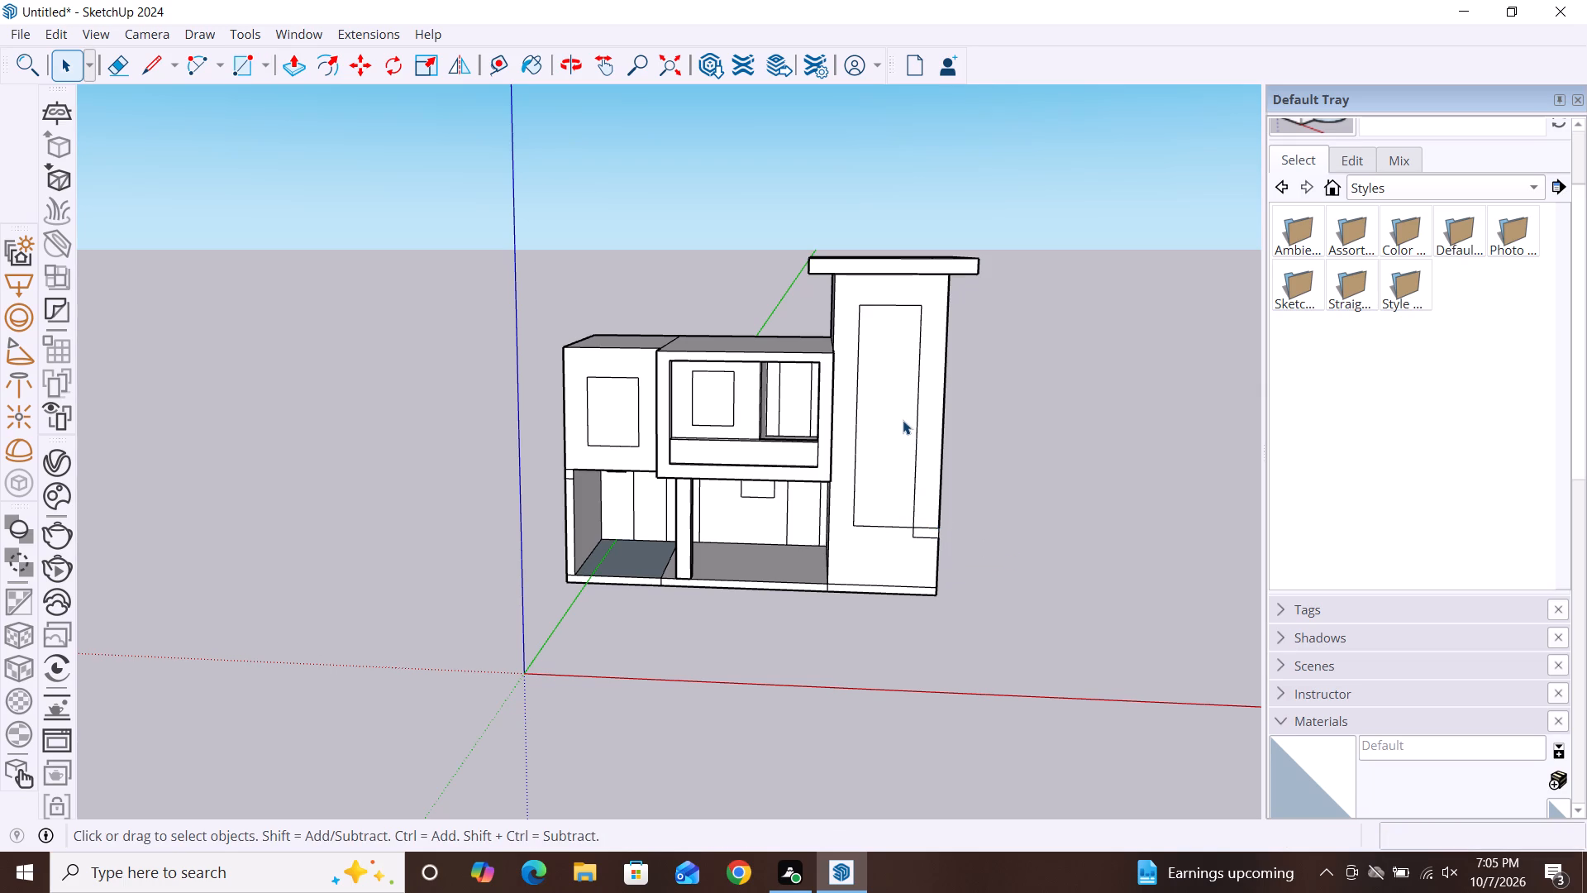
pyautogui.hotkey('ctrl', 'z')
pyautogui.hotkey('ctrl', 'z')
# Draw a tall window rectangle about 11' 6 11/16" by 2' 7 7/16" on the tower's front face.
pyautogui.press('r')
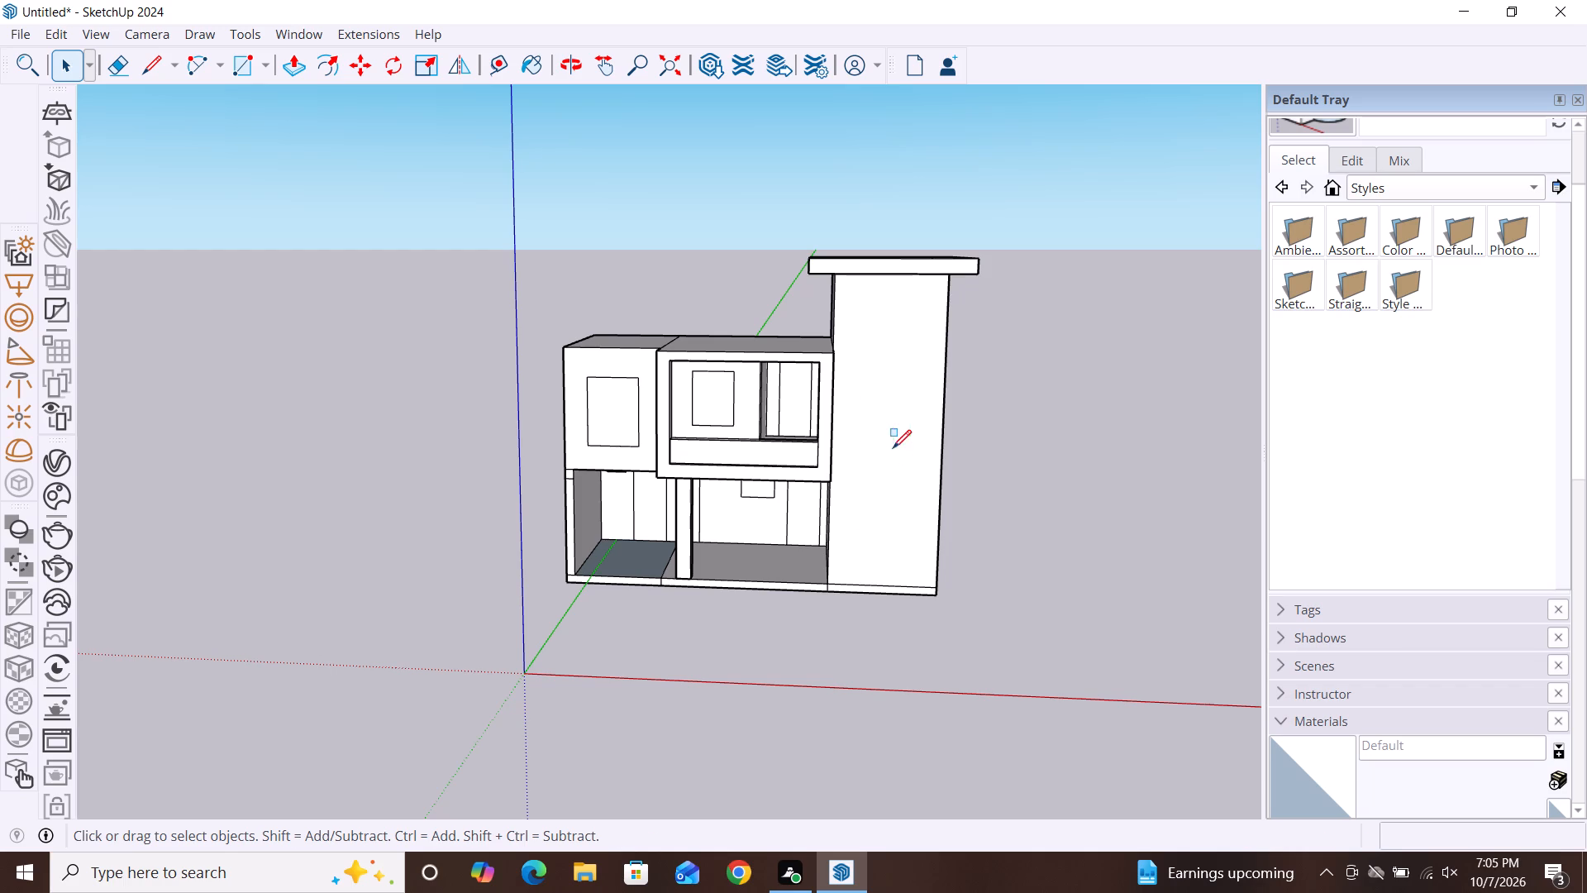
pyautogui.click(868, 313)
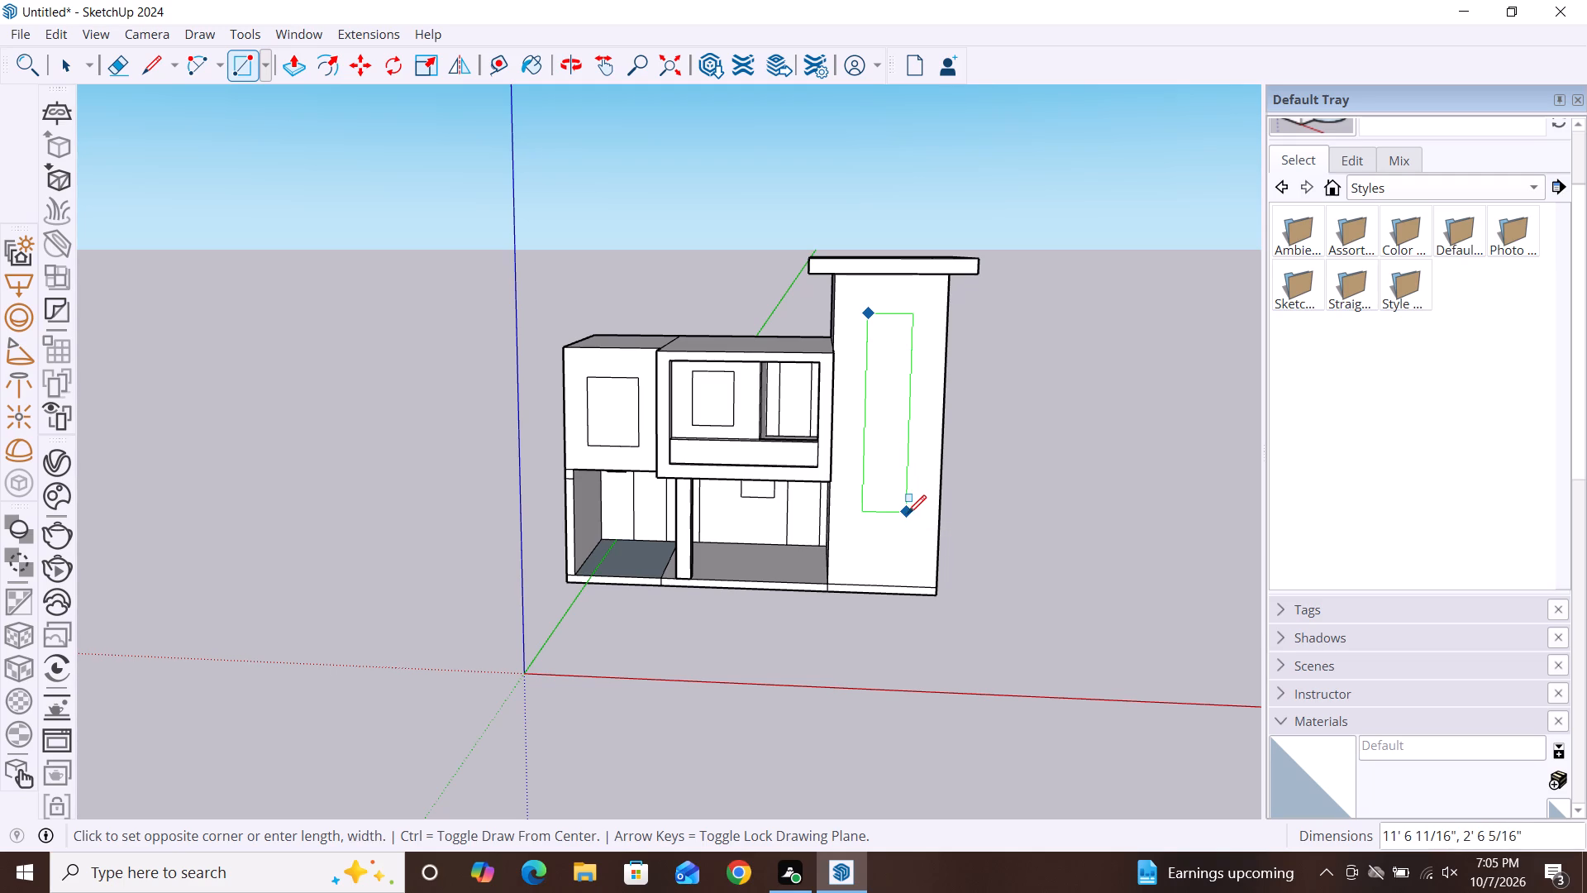
pyautogui.doubleClick(908, 513)
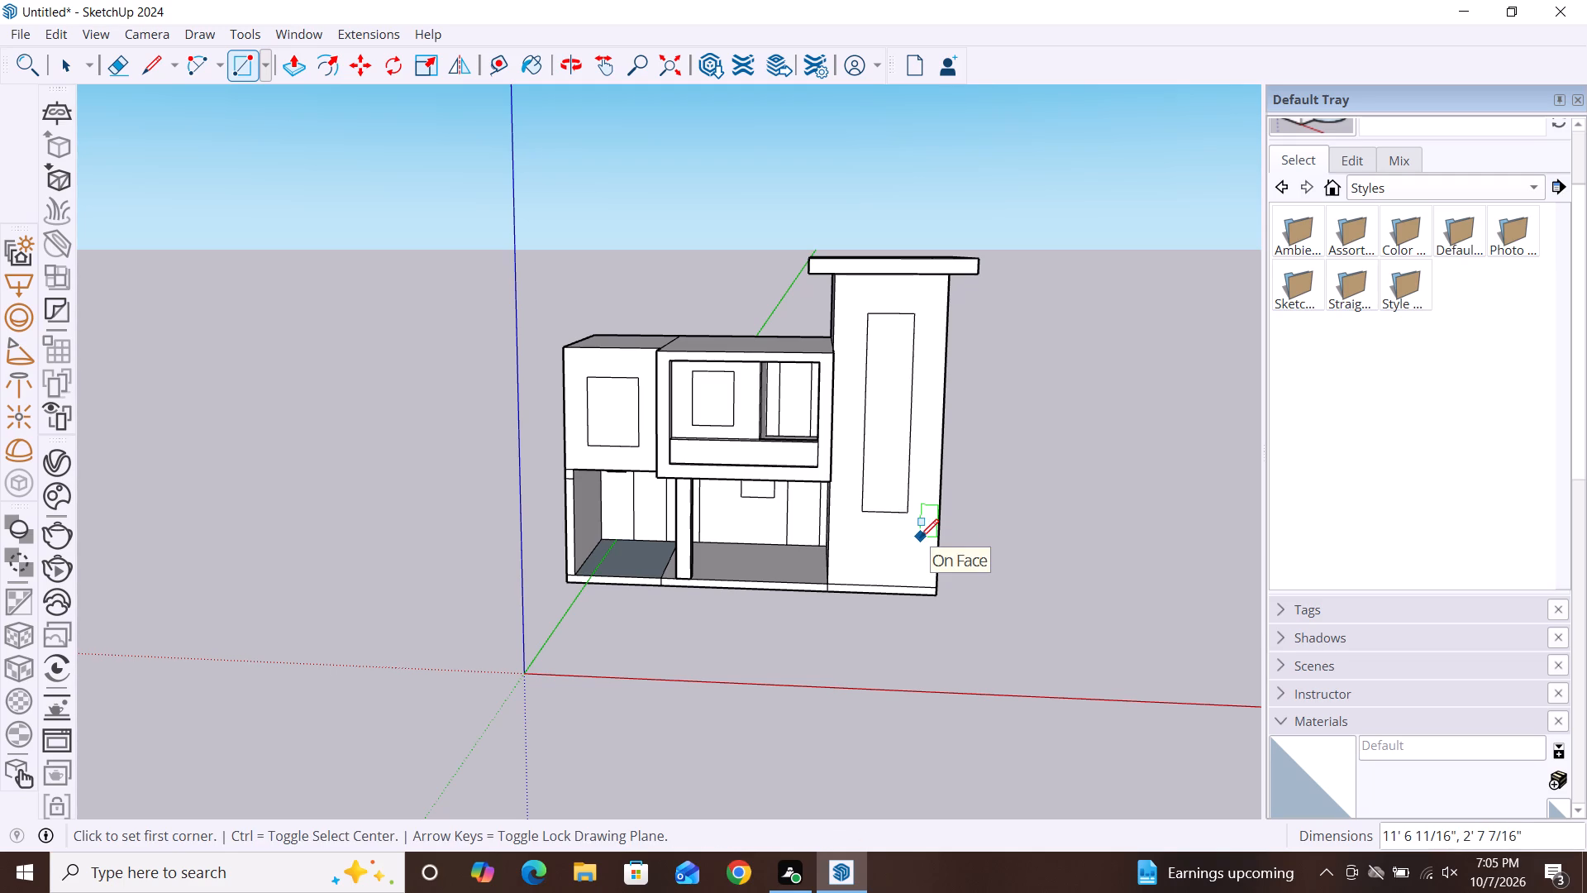
pyautogui.press('space')
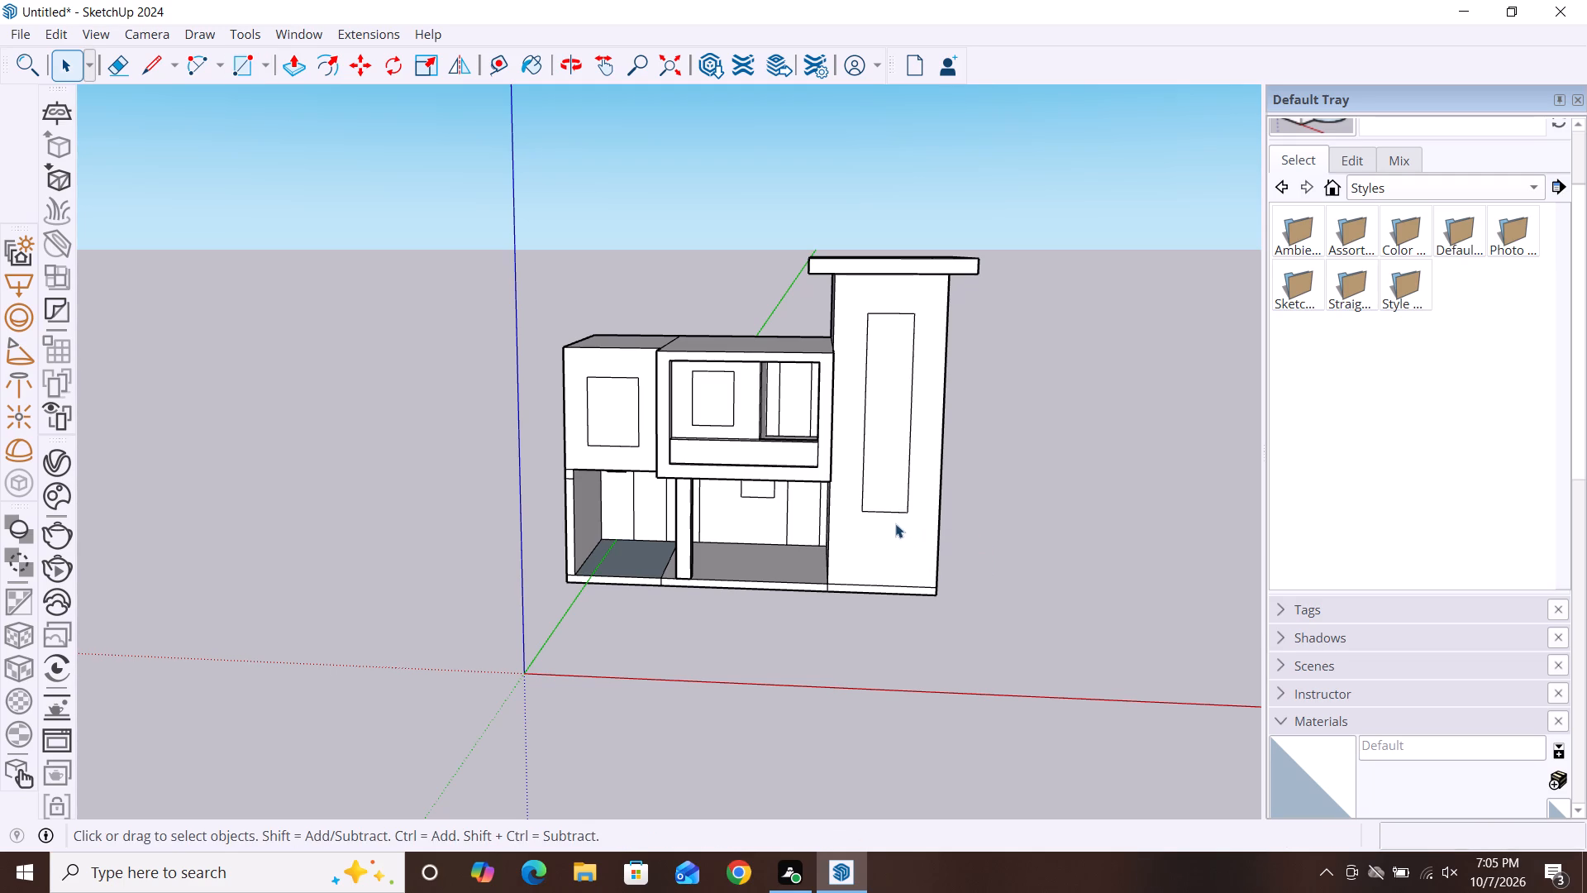
# Move the bottom edge of the tower's tall rectangle straight down about 11".
pyautogui.click(891, 508)
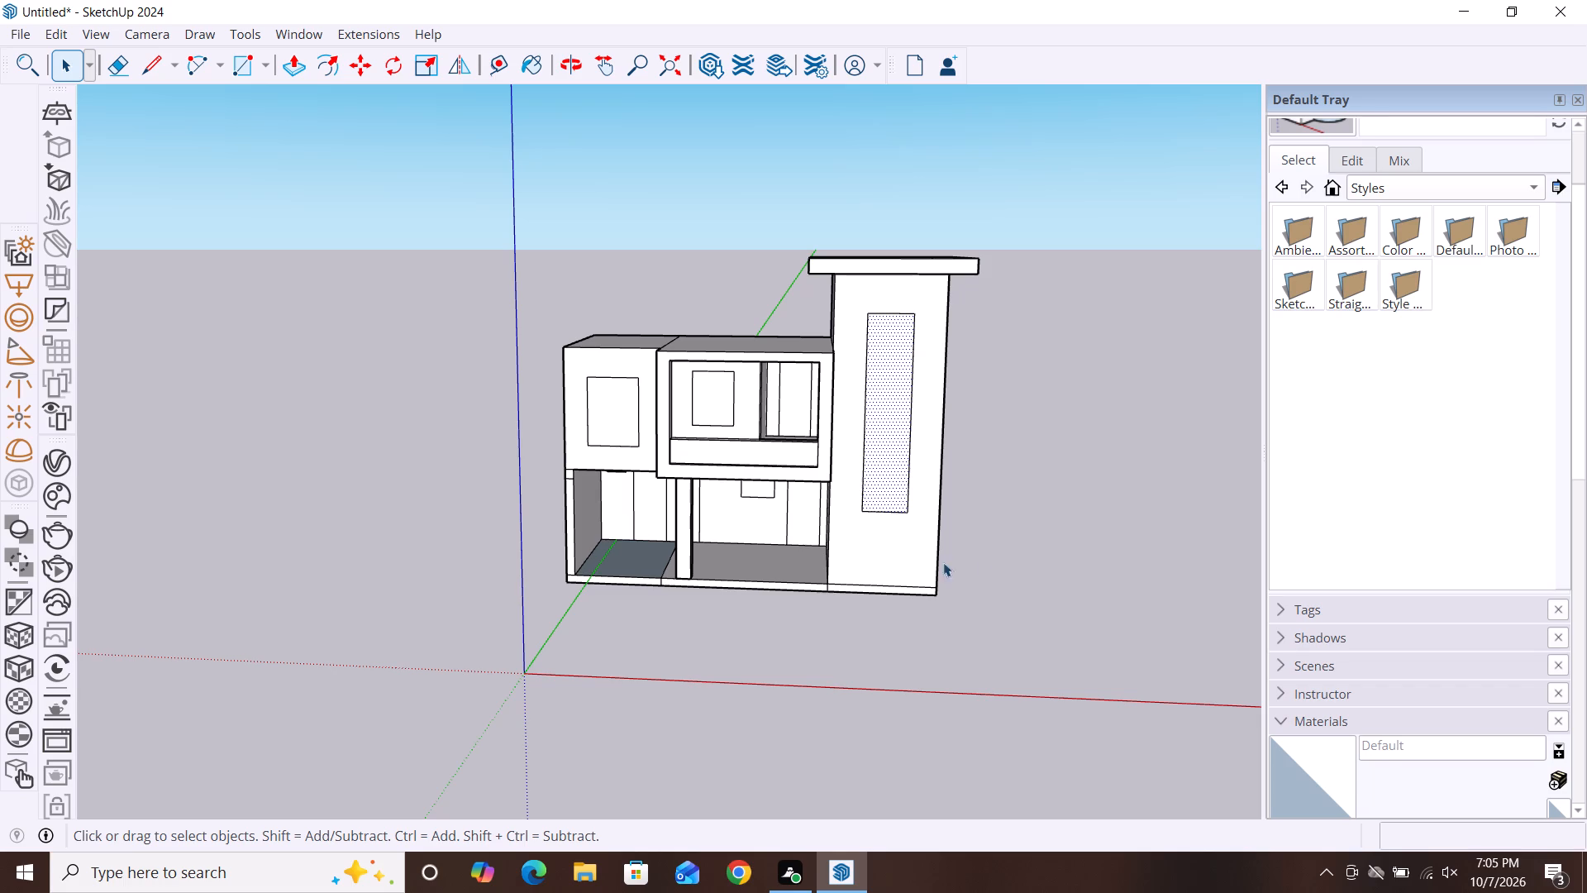
pyautogui.click(994, 546)
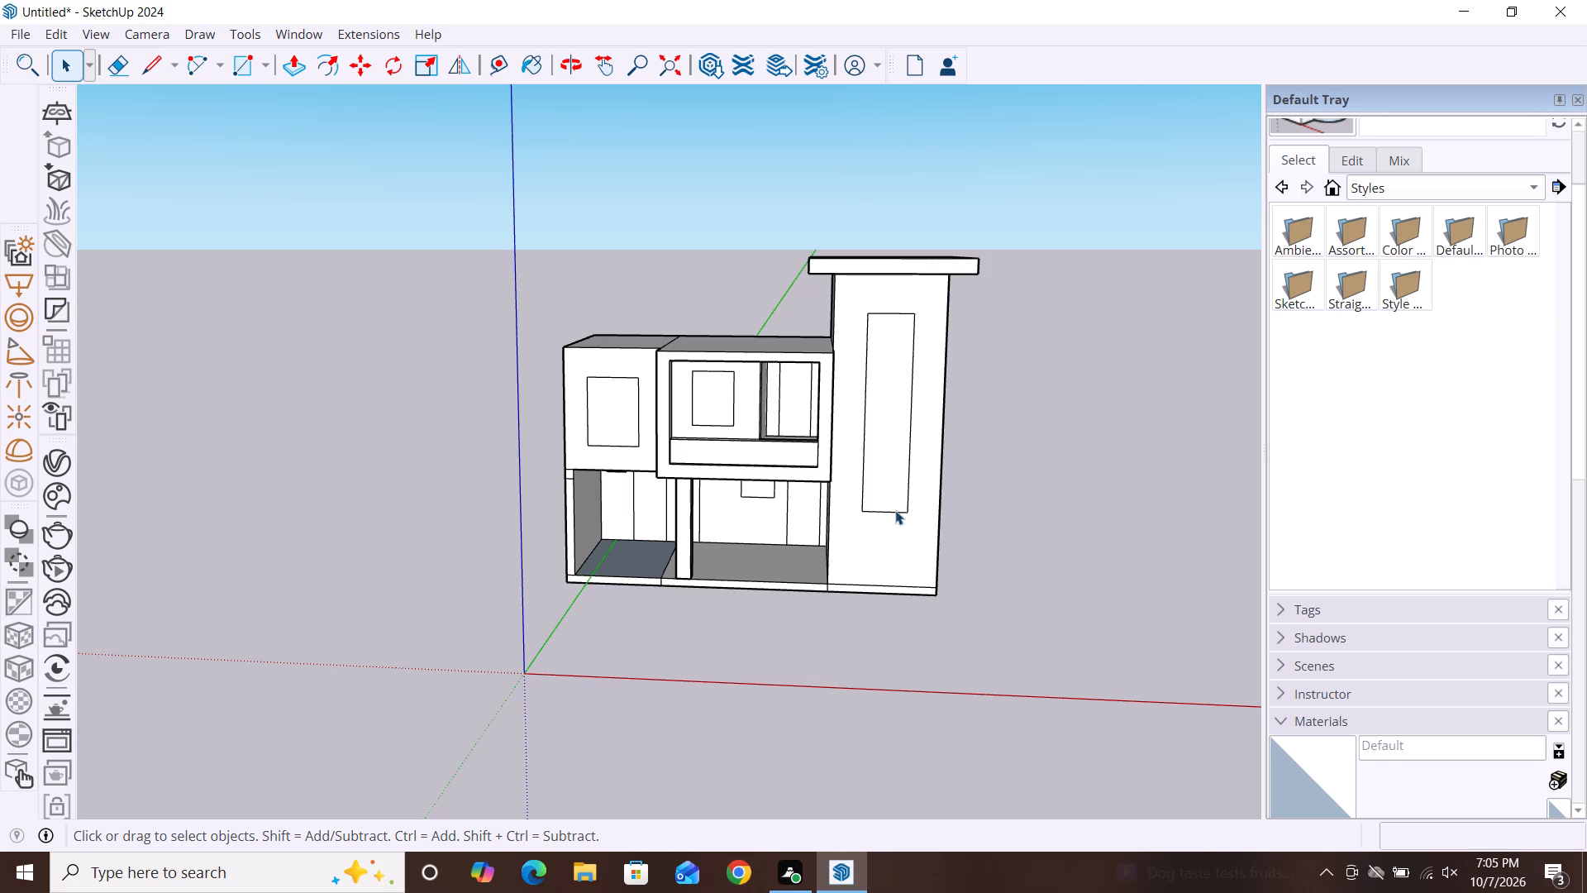
pyautogui.doubleClick(895, 510)
pyautogui.scroll(5, 975, 534)
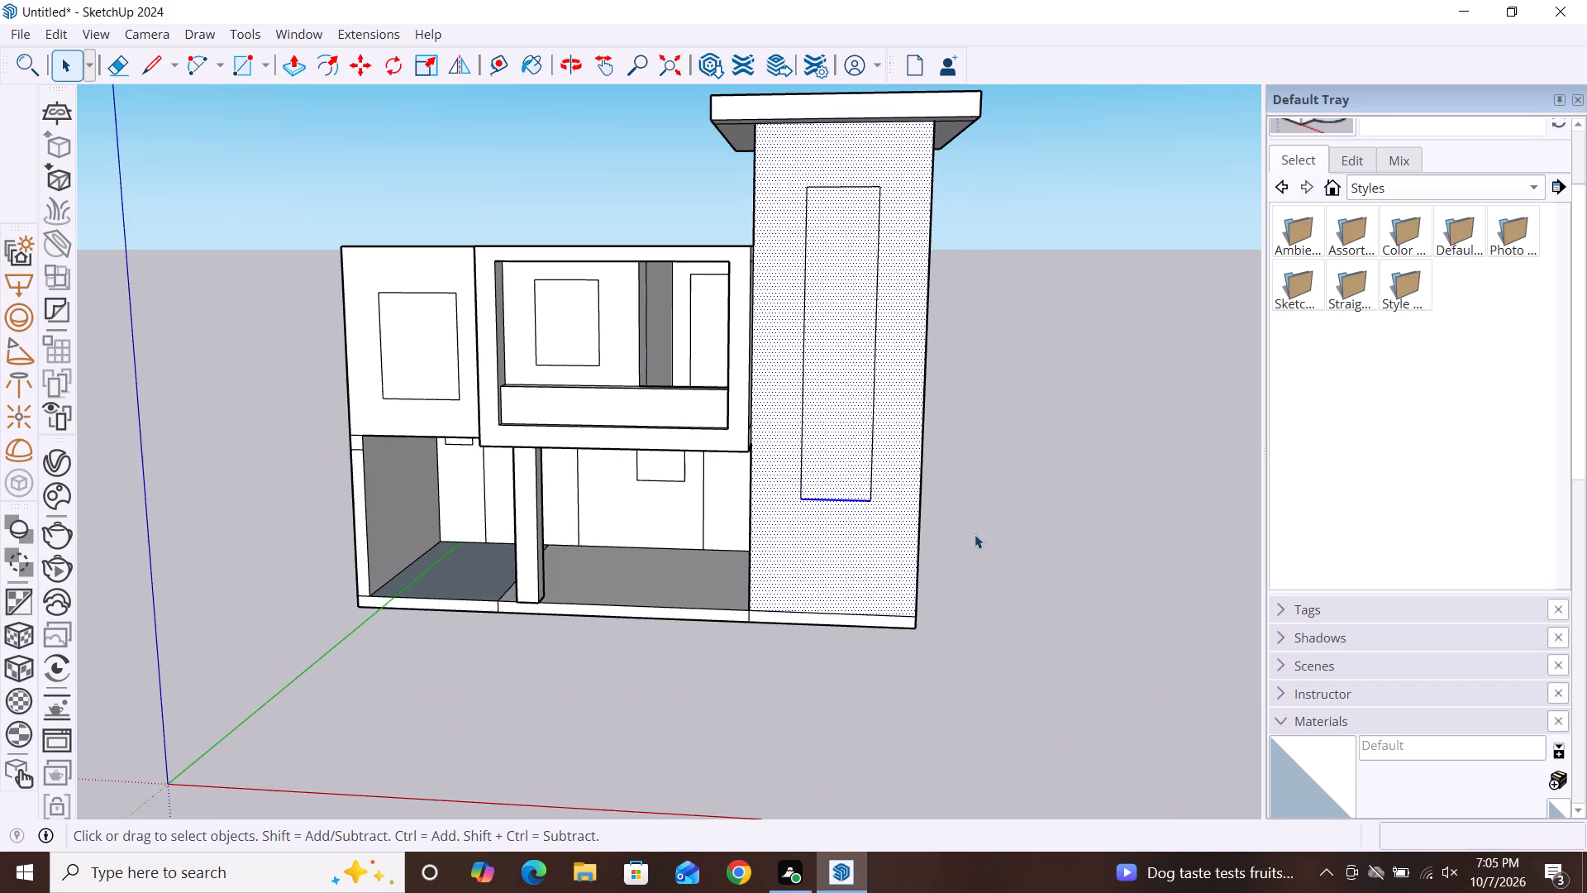
pyautogui.click(942, 452)
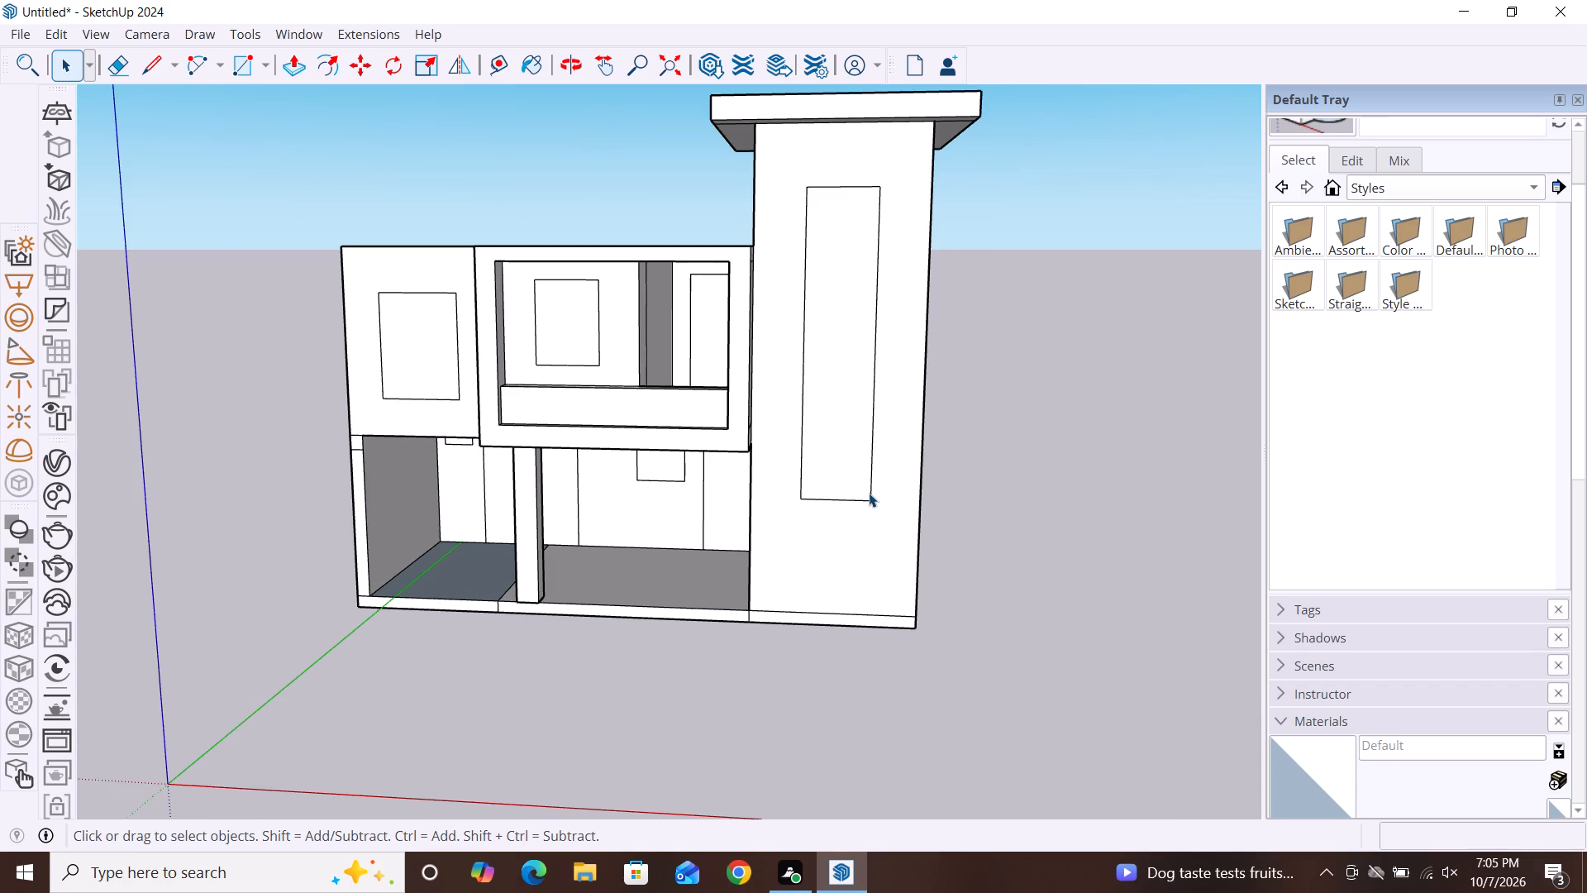
pyautogui.doubleClick(869, 497)
pyautogui.click(988, 484)
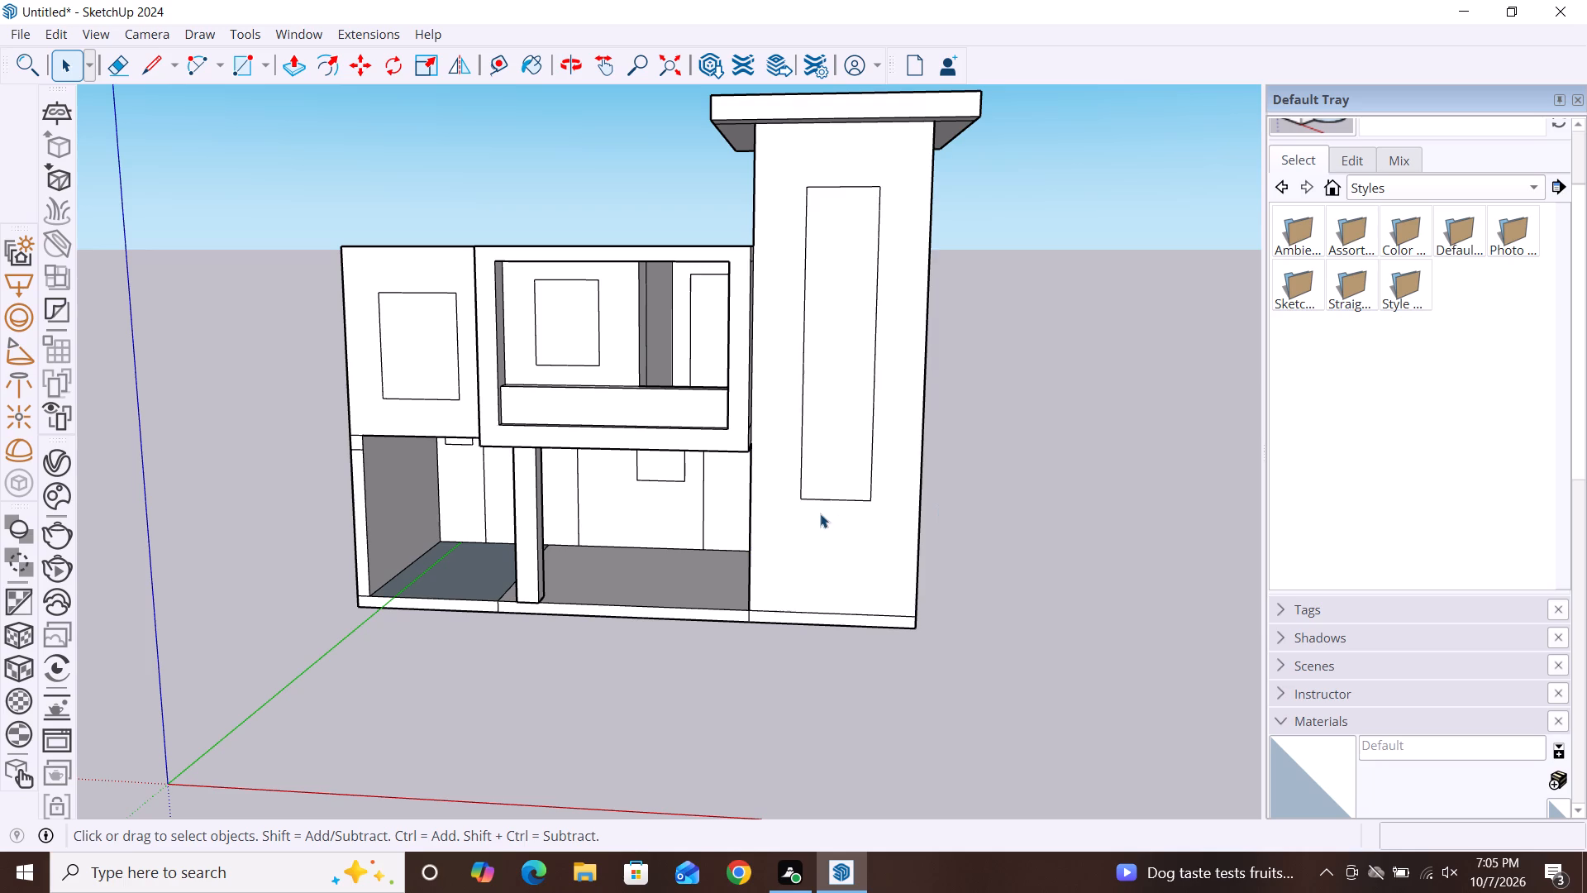
pyautogui.click(828, 497)
pyautogui.scroll(4, 821, 507)
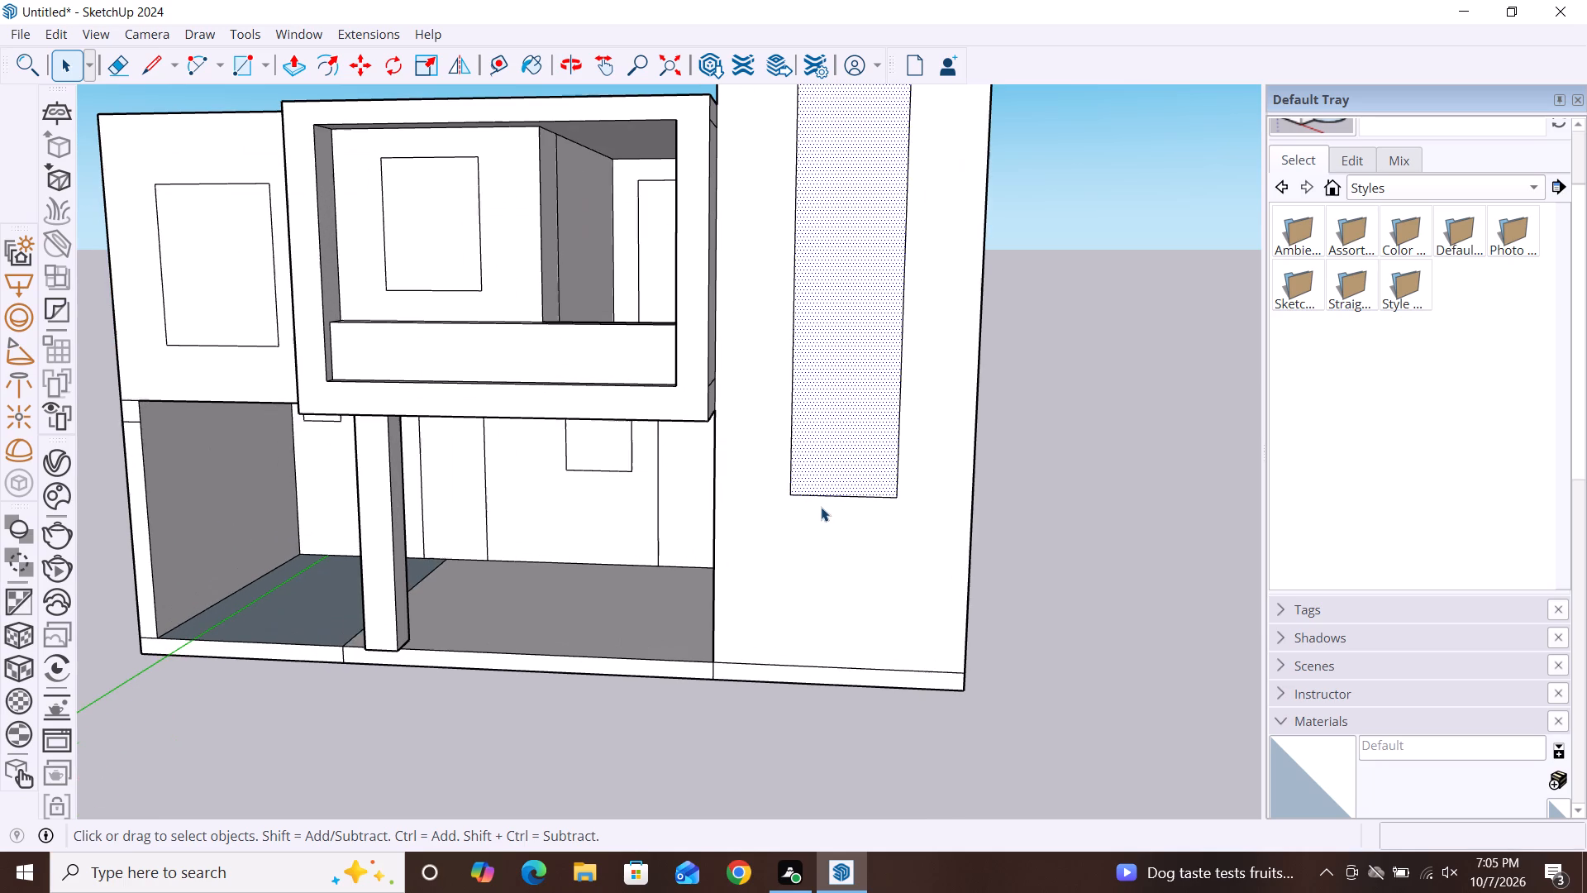
pyautogui.click(842, 496)
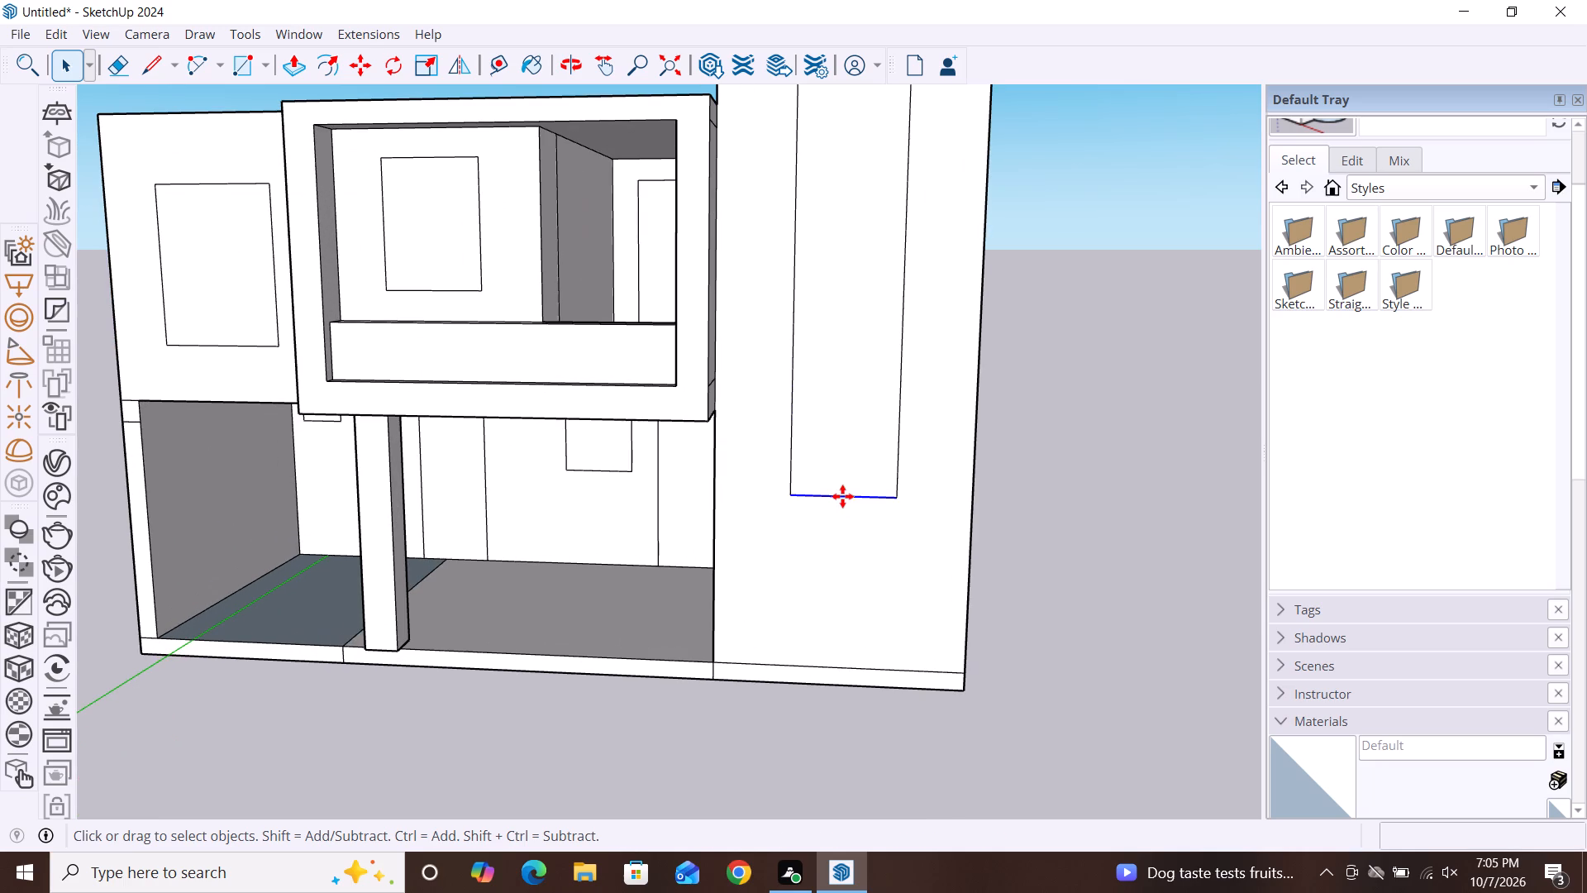
pyautogui.press('m')
pyautogui.click(898, 499)
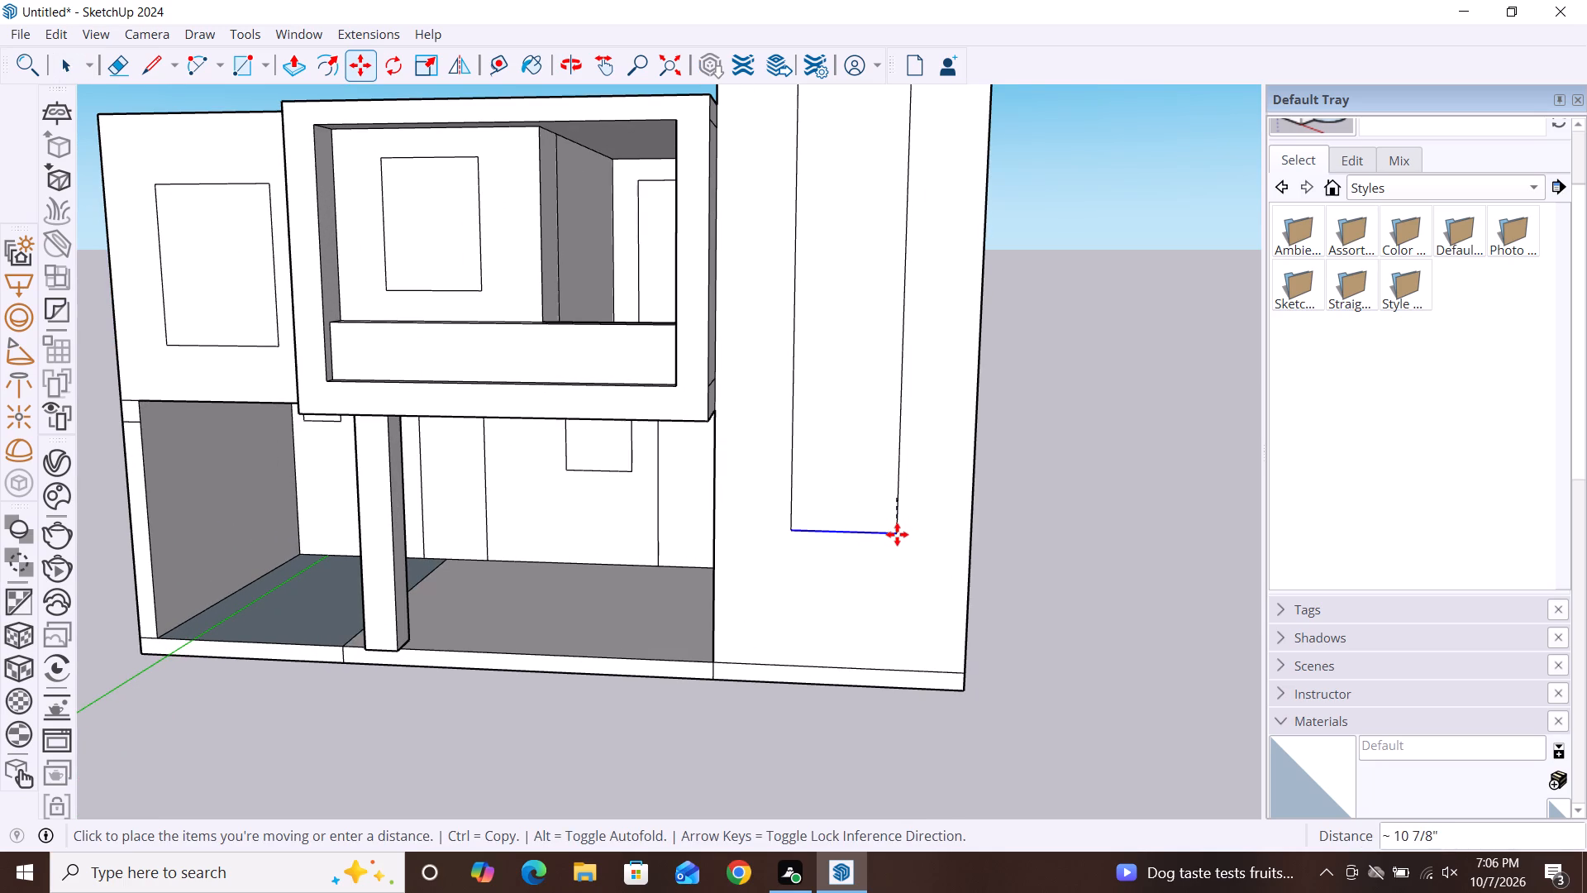
pyautogui.click(894, 536)
pyautogui.press('space')
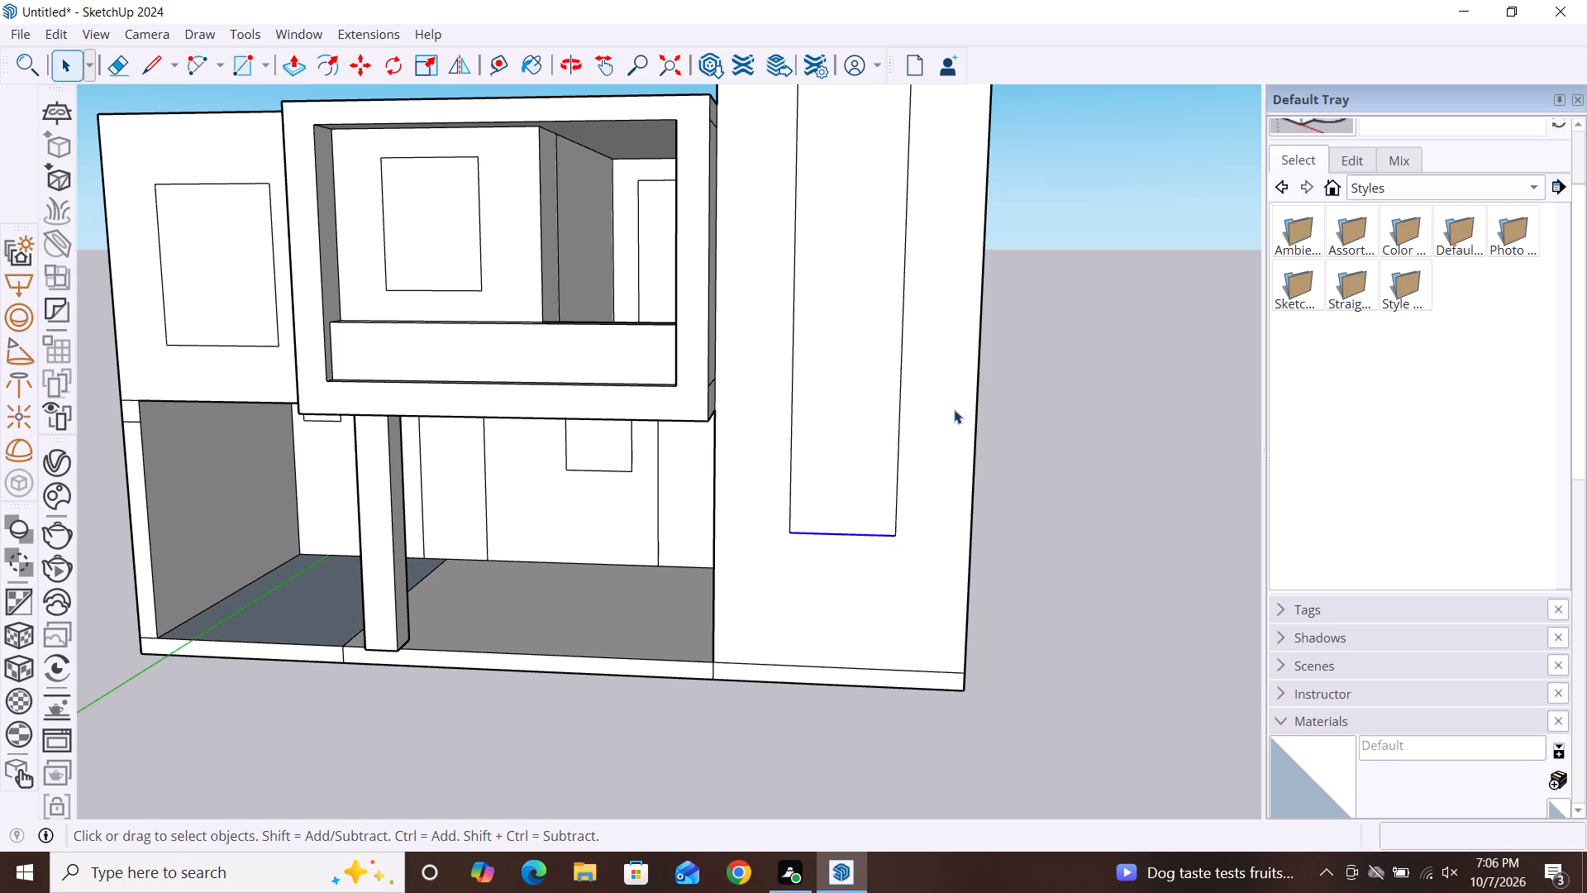
pyautogui.scroll(-7, 968, 390)
pyautogui.click(1050, 410)
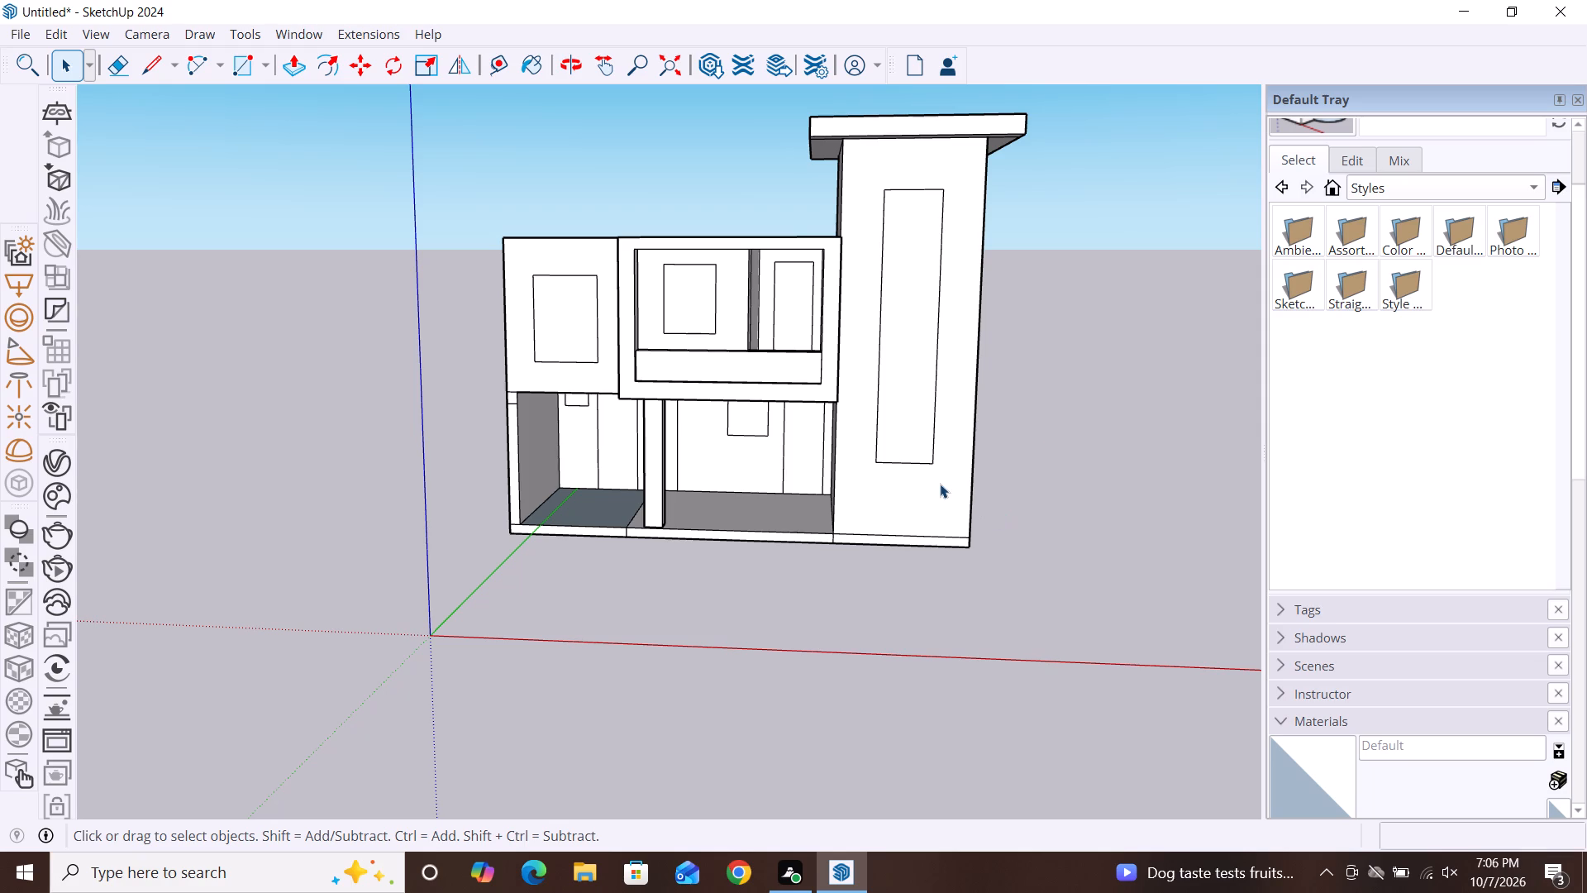
# Move the bottom edge of the tower's tall window rectangle straight up, making the rectangle about 11' 1 1/2" tall.
pyautogui.click(927, 461)
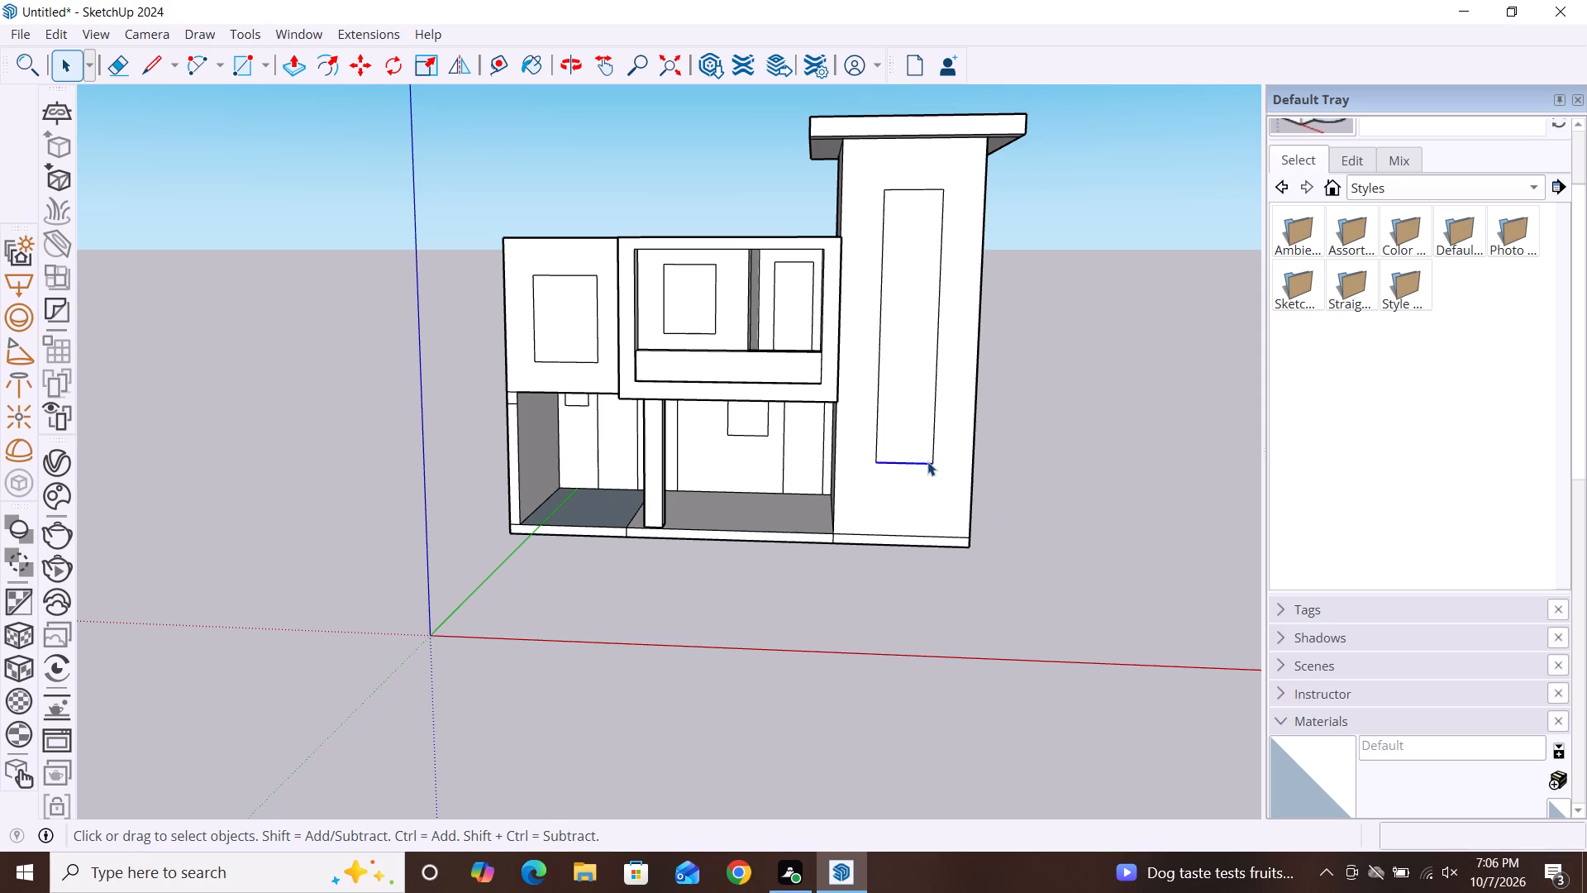
pyautogui.press('m')
pyautogui.click(932, 461)
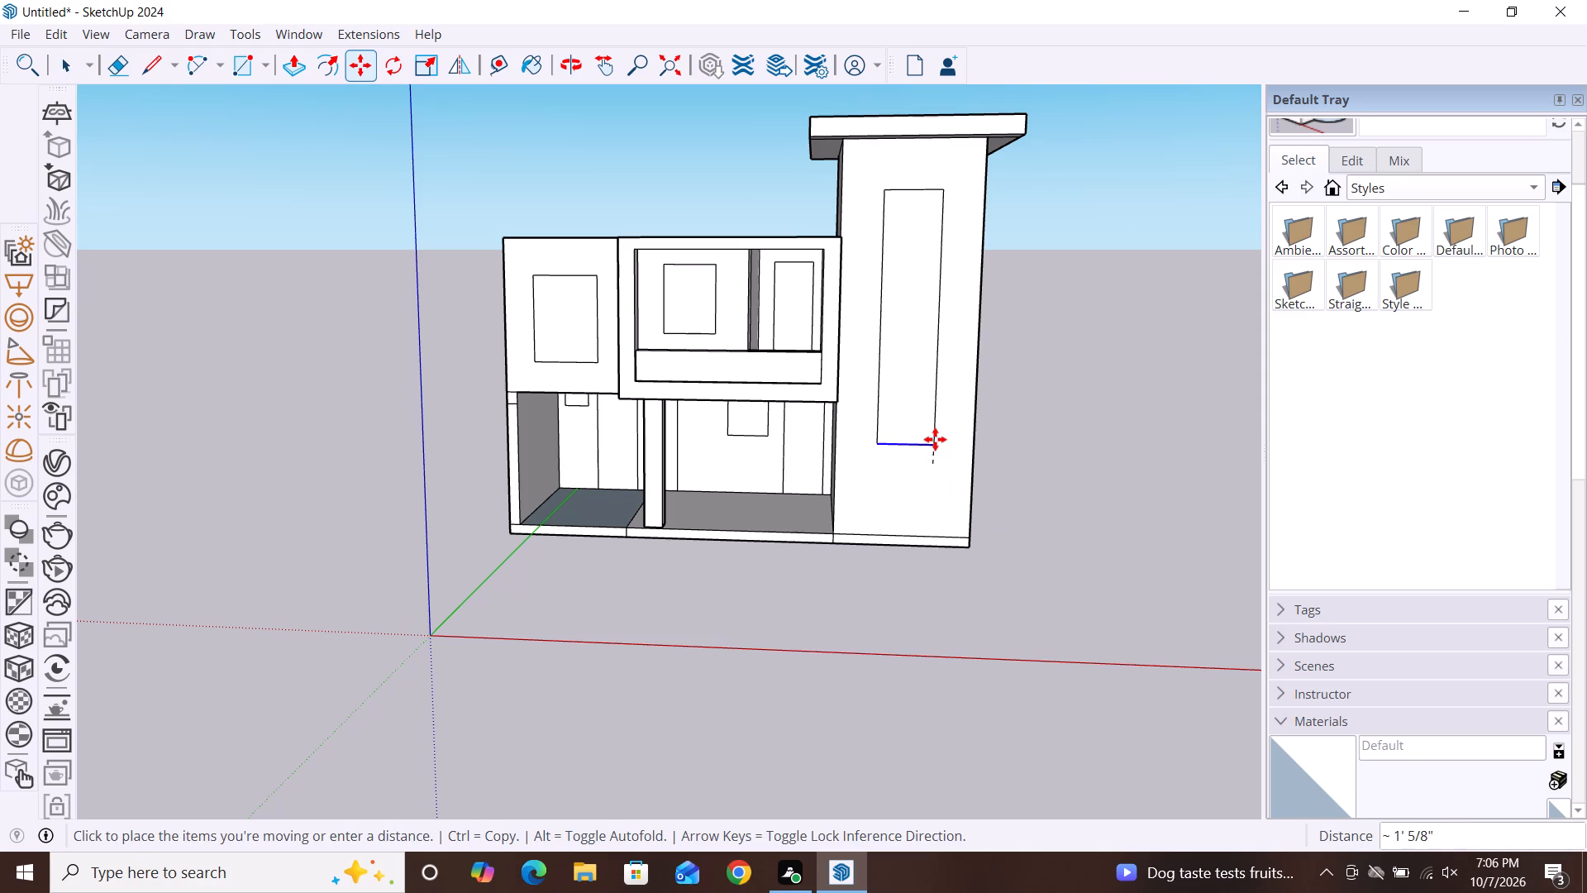
pyautogui.doubleClick(935, 435)
pyautogui.press('space')
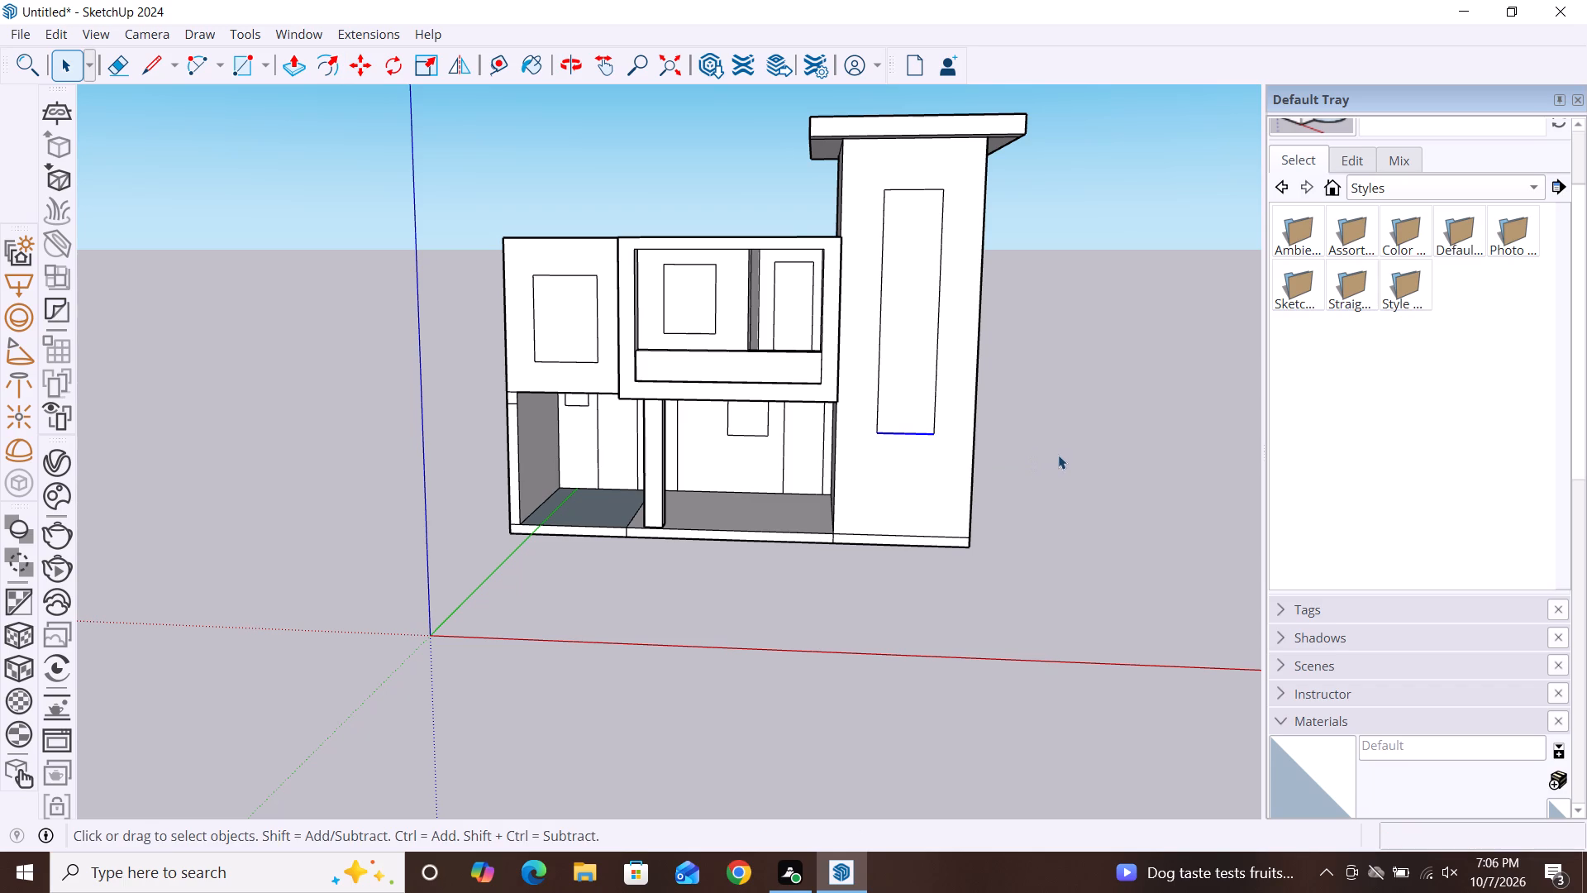
pyautogui.click(1070, 461)
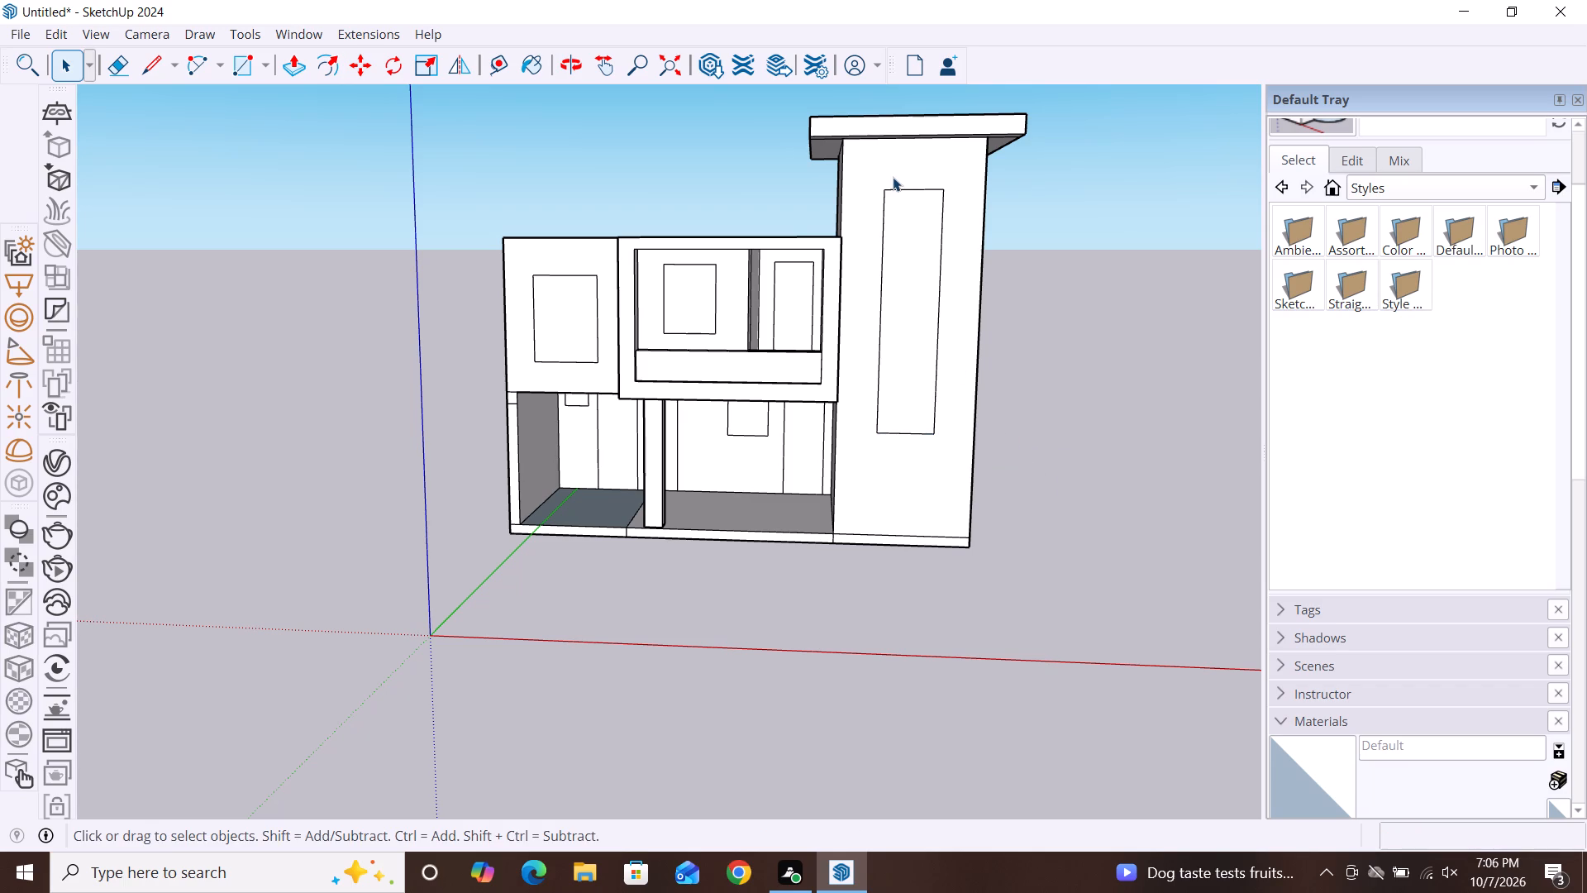
# Draw a vertical centre line through the tall window rectangle, joining the midpoints of its top and bottom edges.
pyautogui.press('l')
pyautogui.scroll(3, 883, 193)
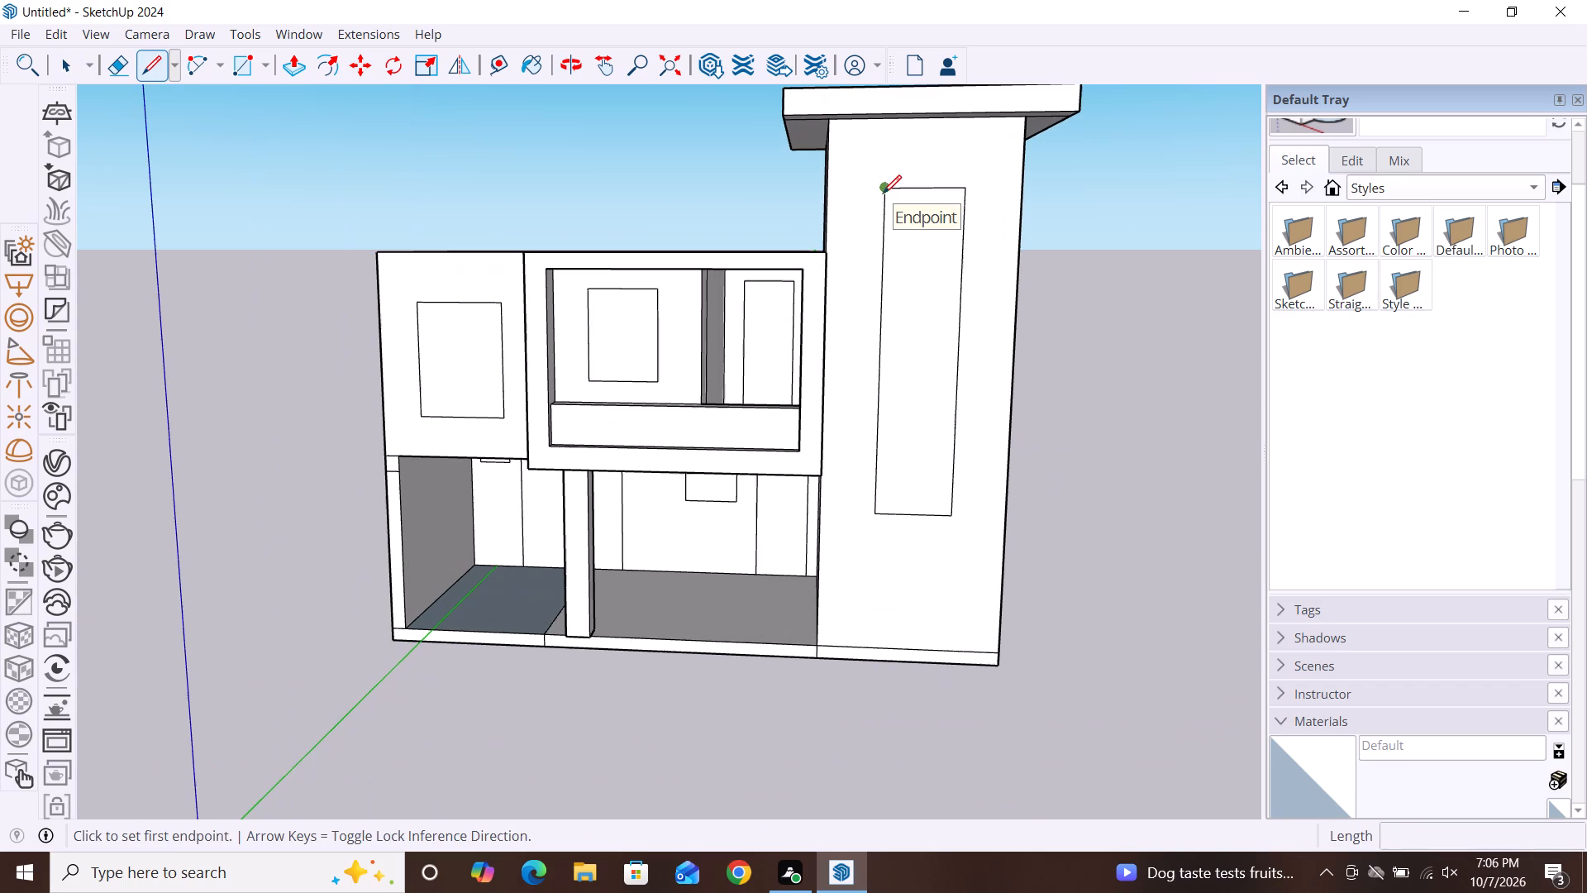
pyautogui.click(924, 188)
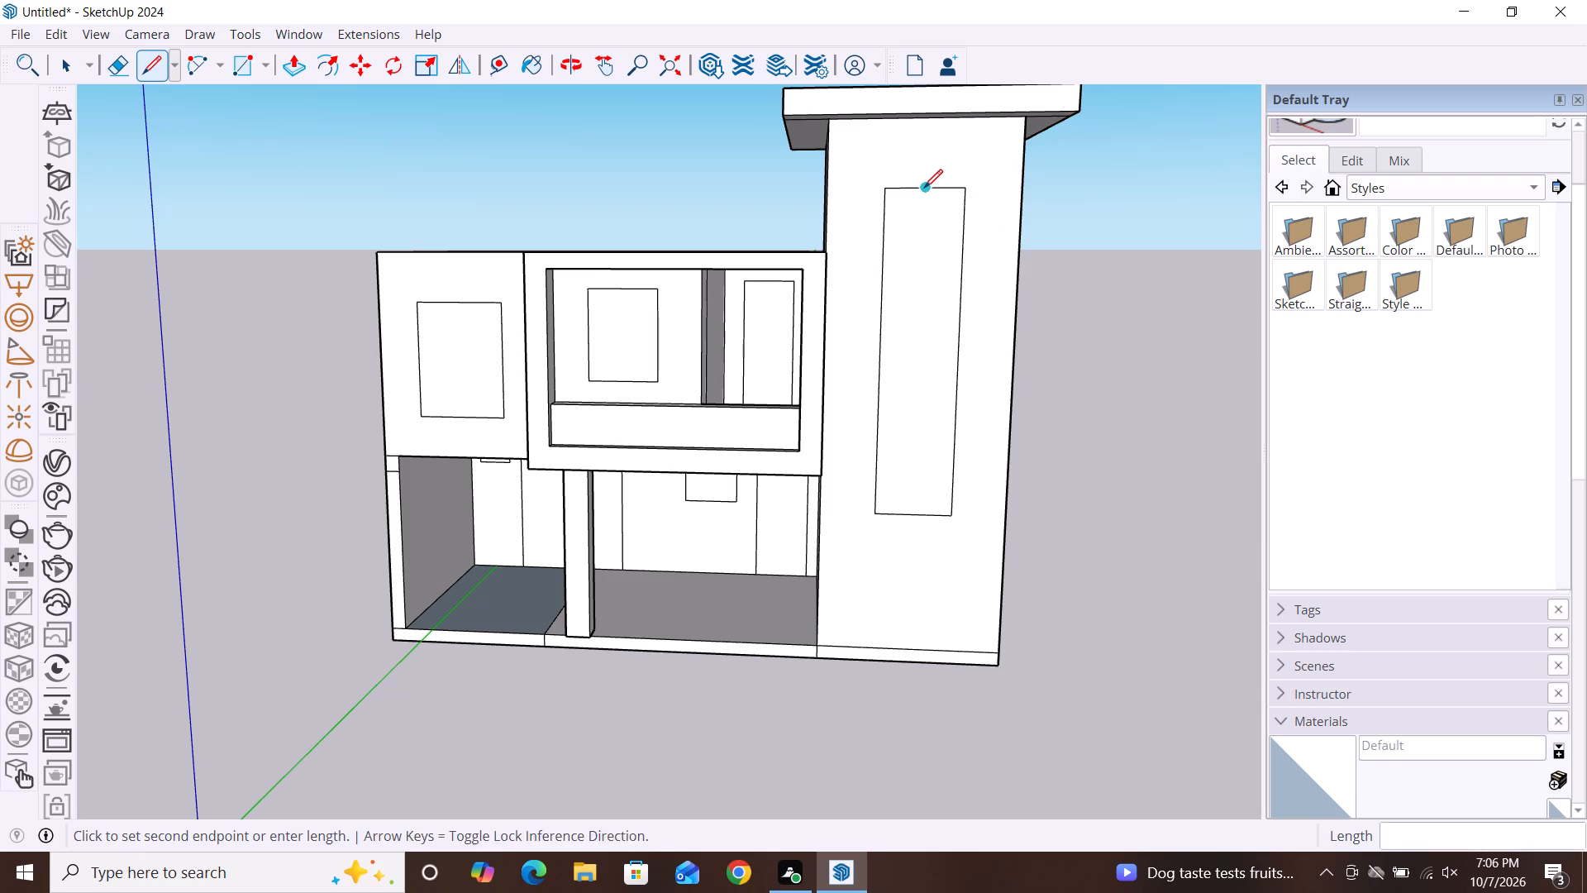
pyautogui.click(914, 513)
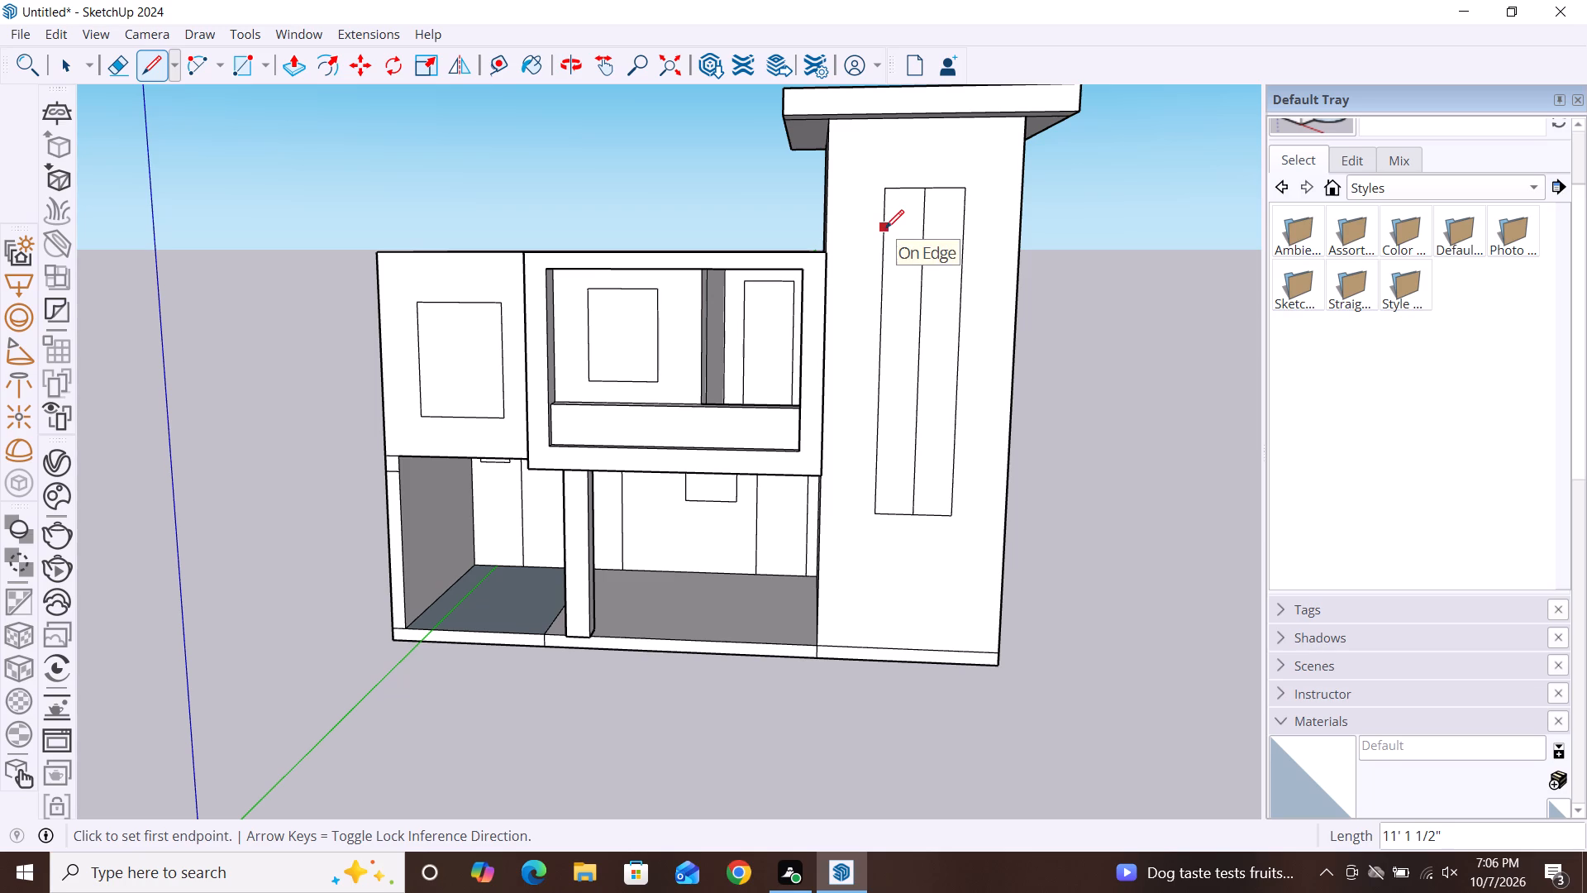
# Draw a horizontal line about 2' 7 7/16" long across the tall window, roughly a quarter of the way down.
pyautogui.click(883, 269)
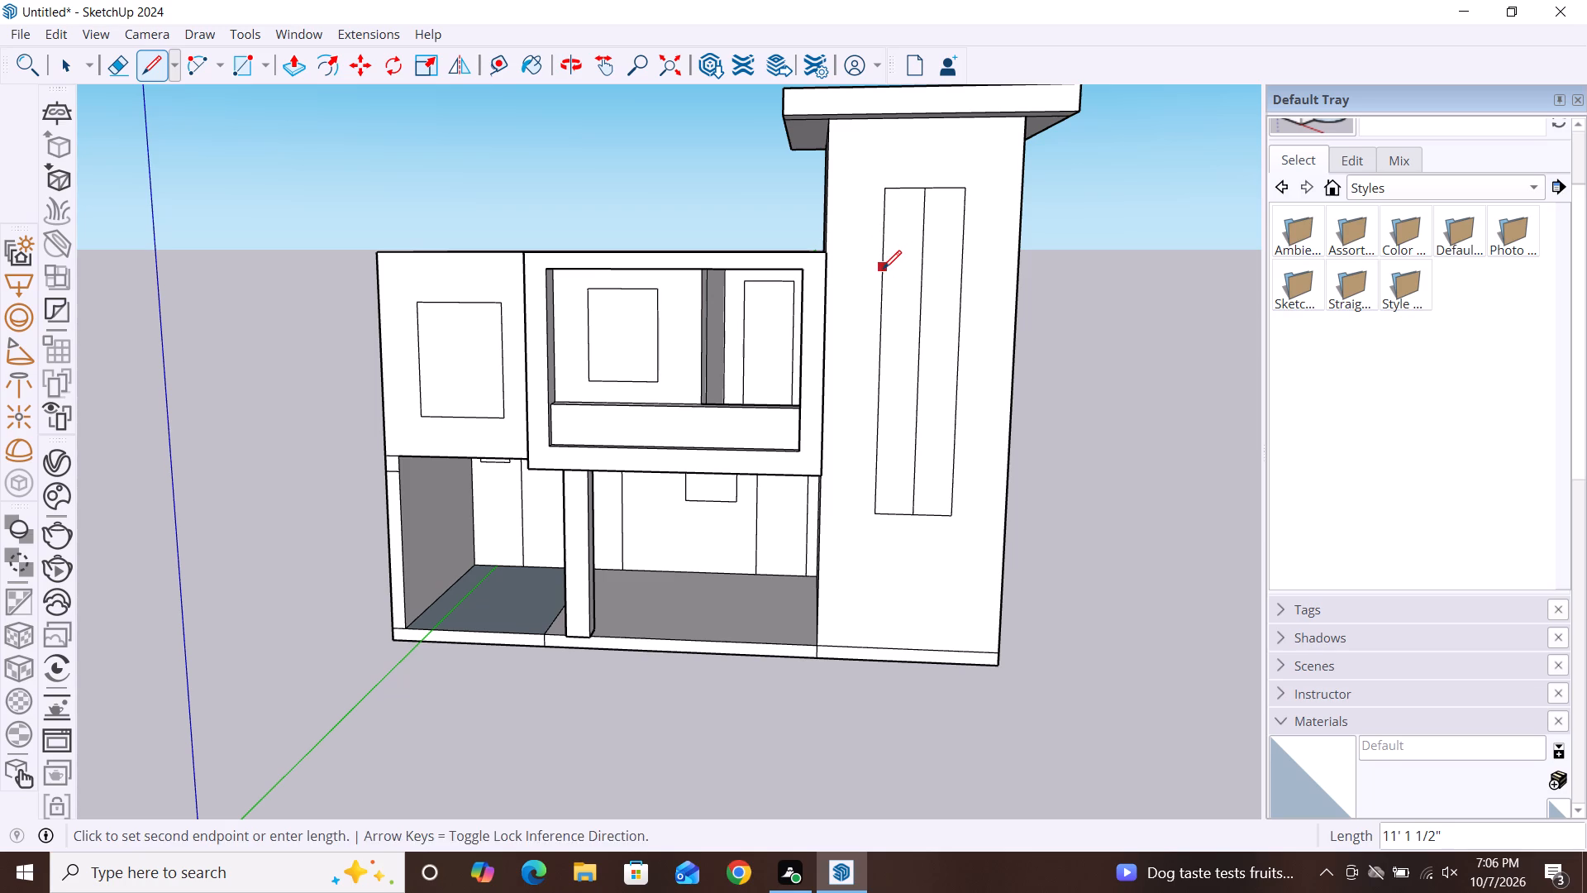
pyautogui.click(960, 270)
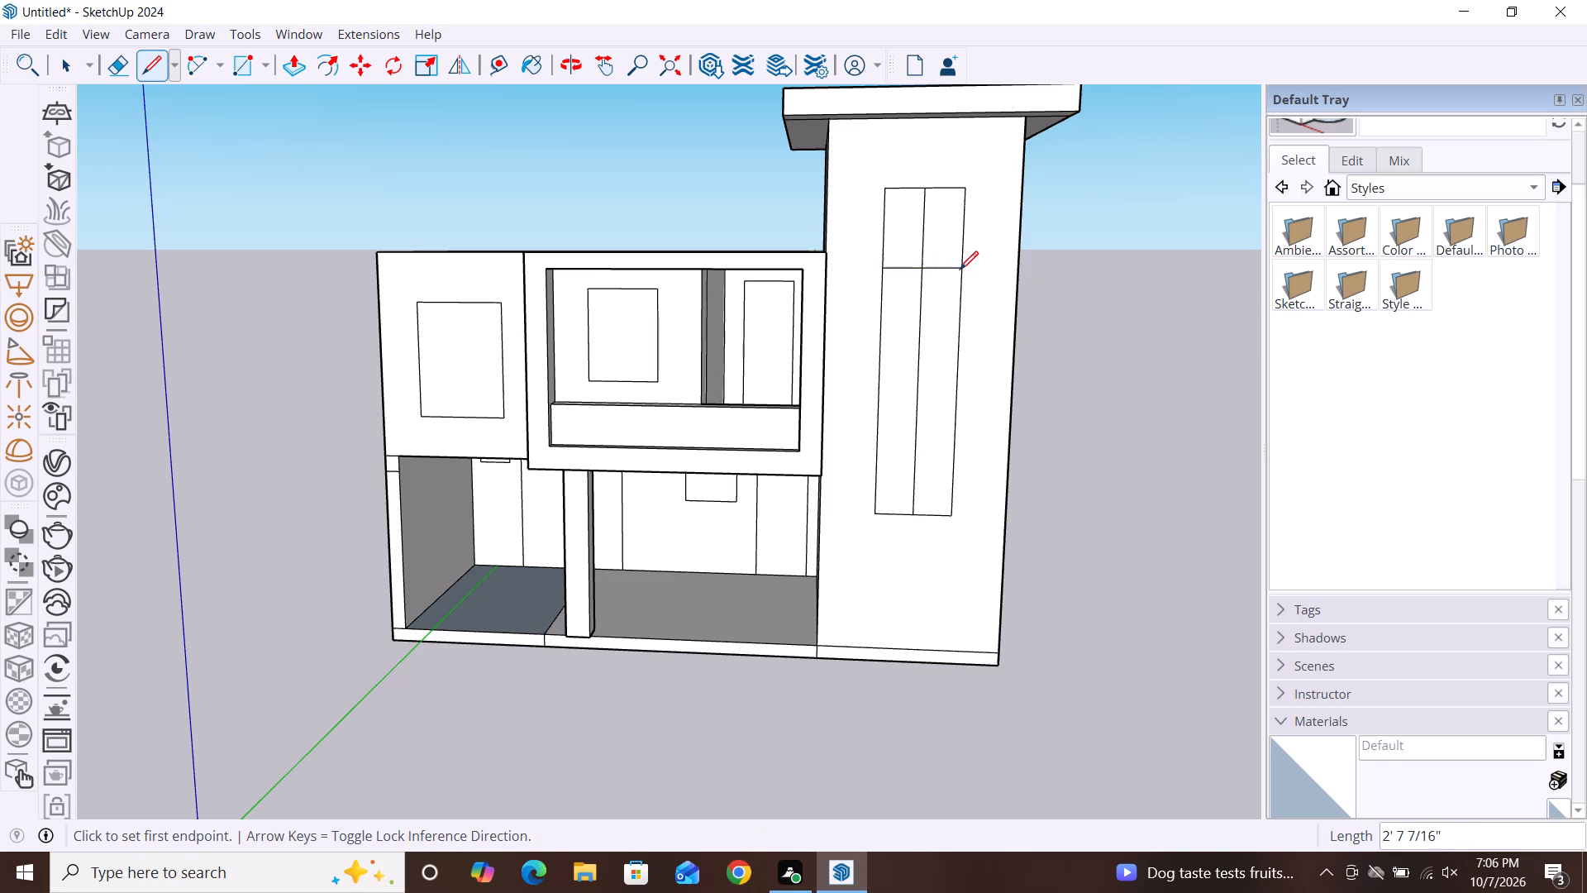
pyautogui.press('space')
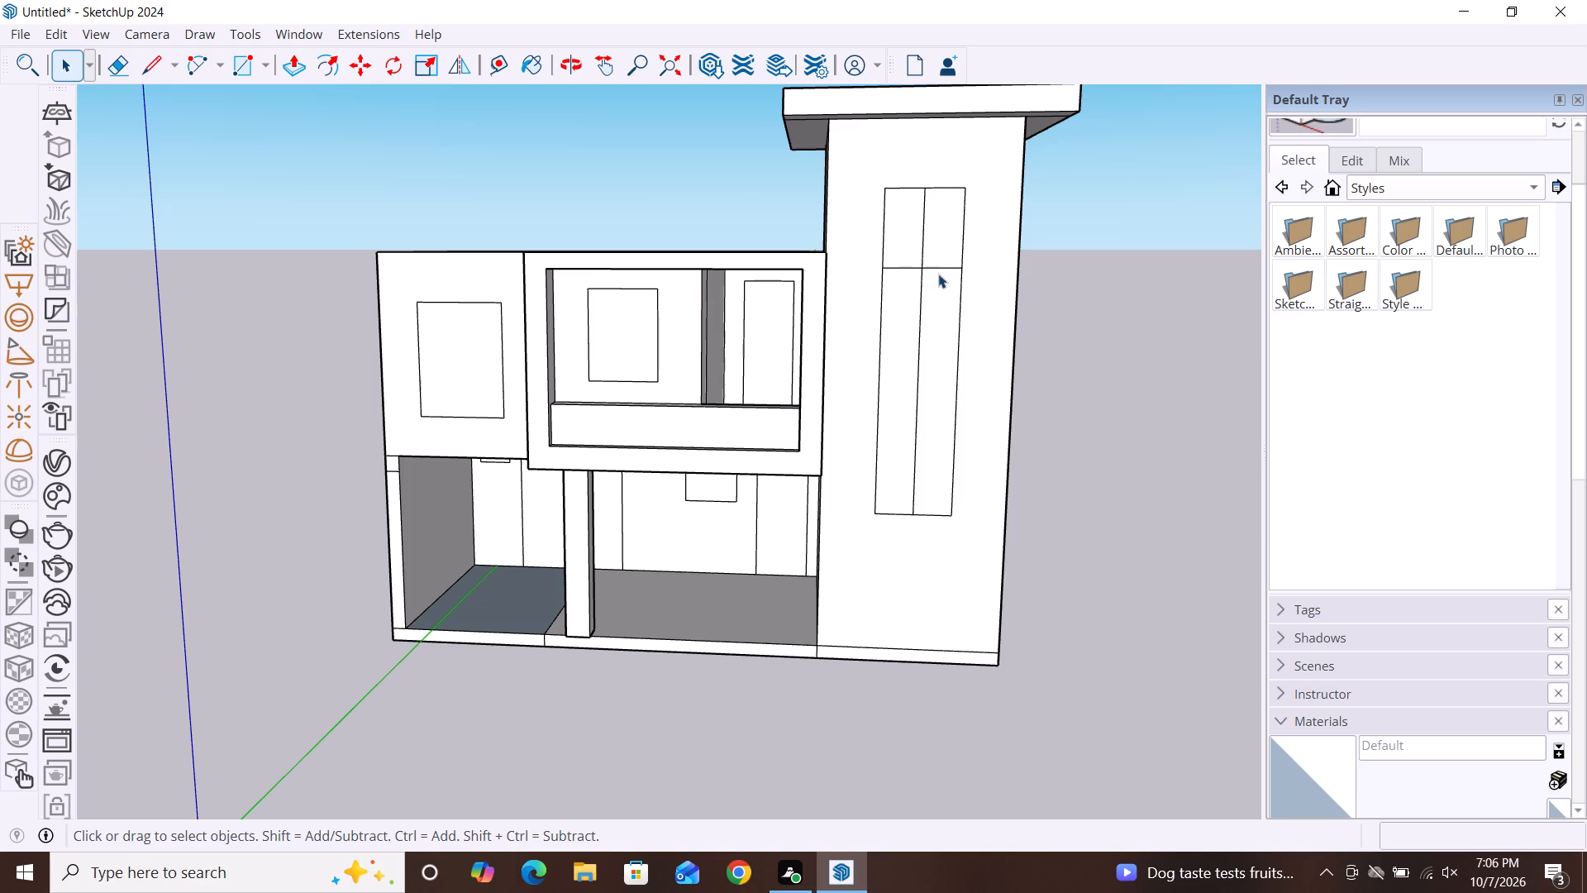
# Copy both segments of the window's horizontal line down about 6' 3/8" and divide the spacing by 3 to array the bars.
pyautogui.click(945, 265)
pyautogui.scroll(4, 1040, 304)
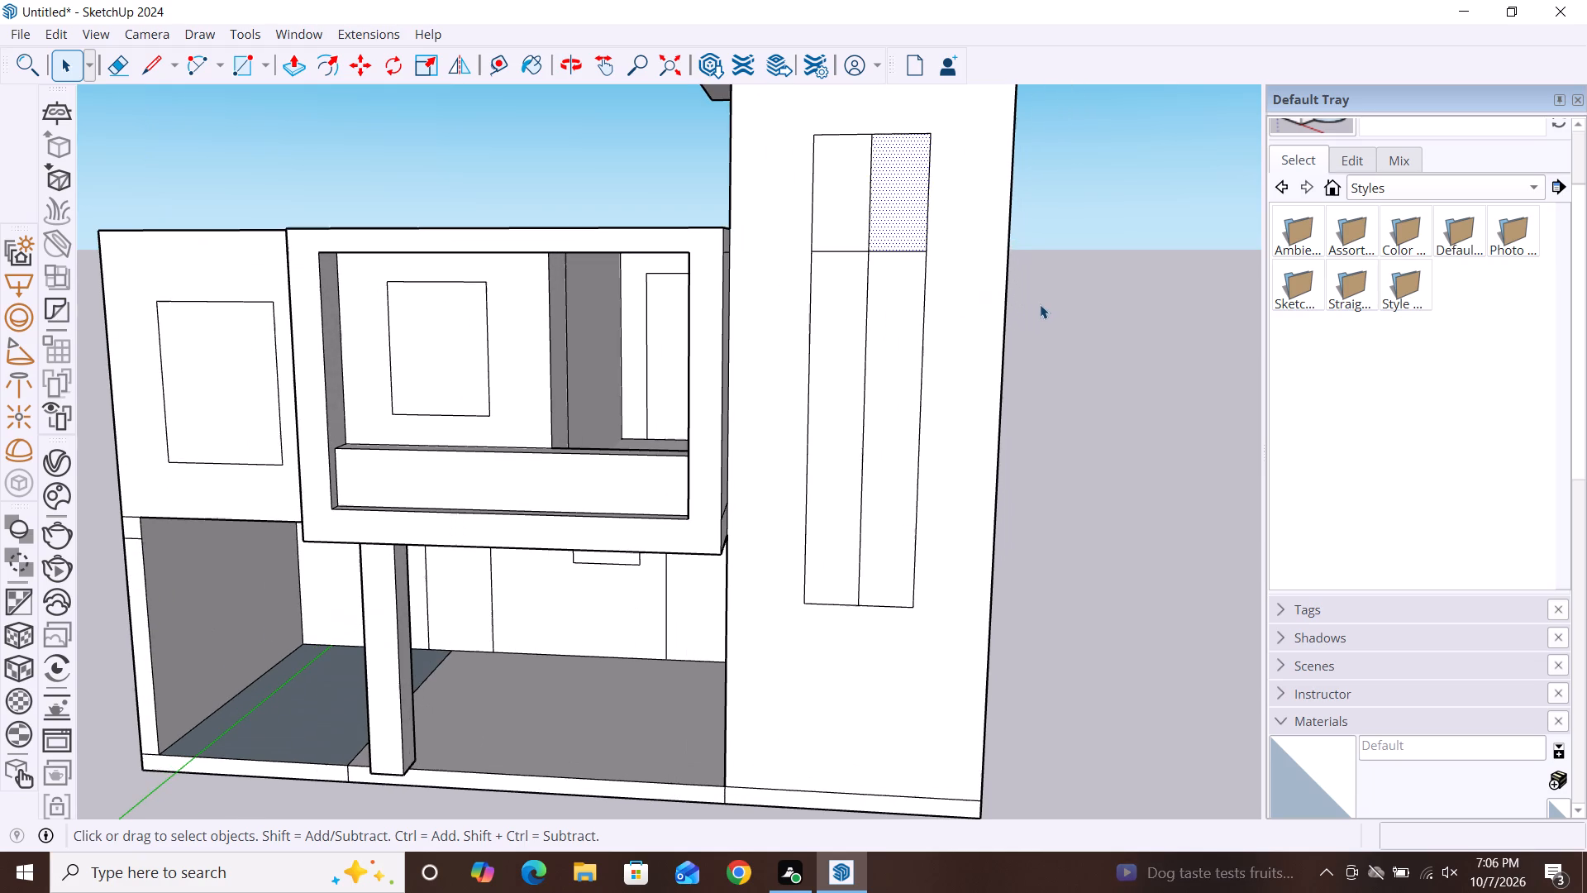
pyautogui.click(1040, 304)
pyautogui.click(836, 250)
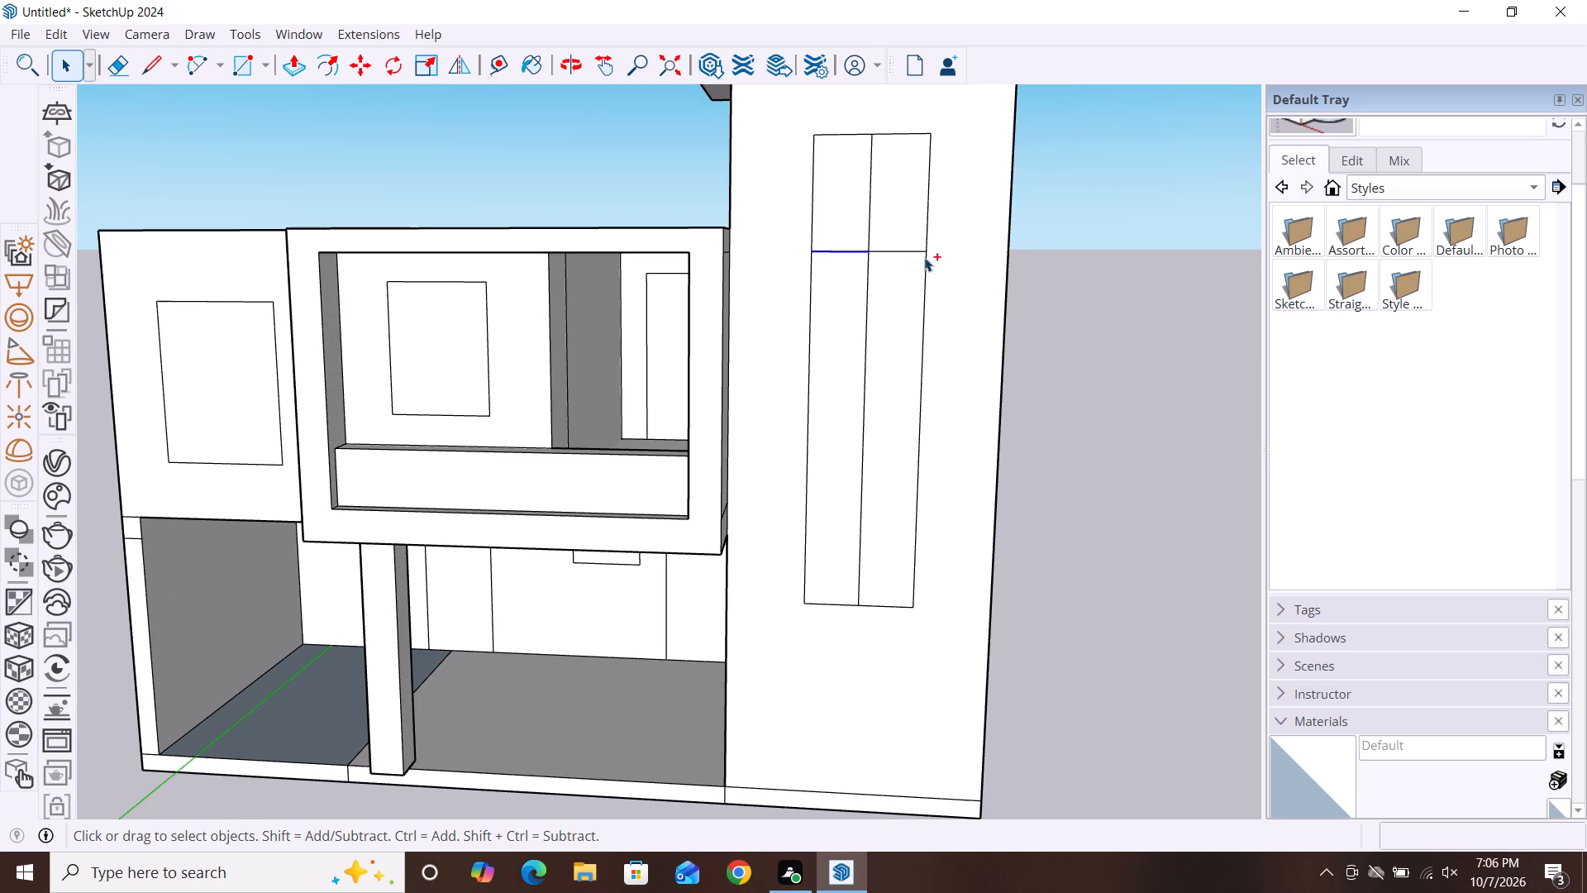
pyautogui.keyDown('ctrl'); pyautogui.click(897, 251); pyautogui.keyUp('ctrl')
pyautogui.press('m')
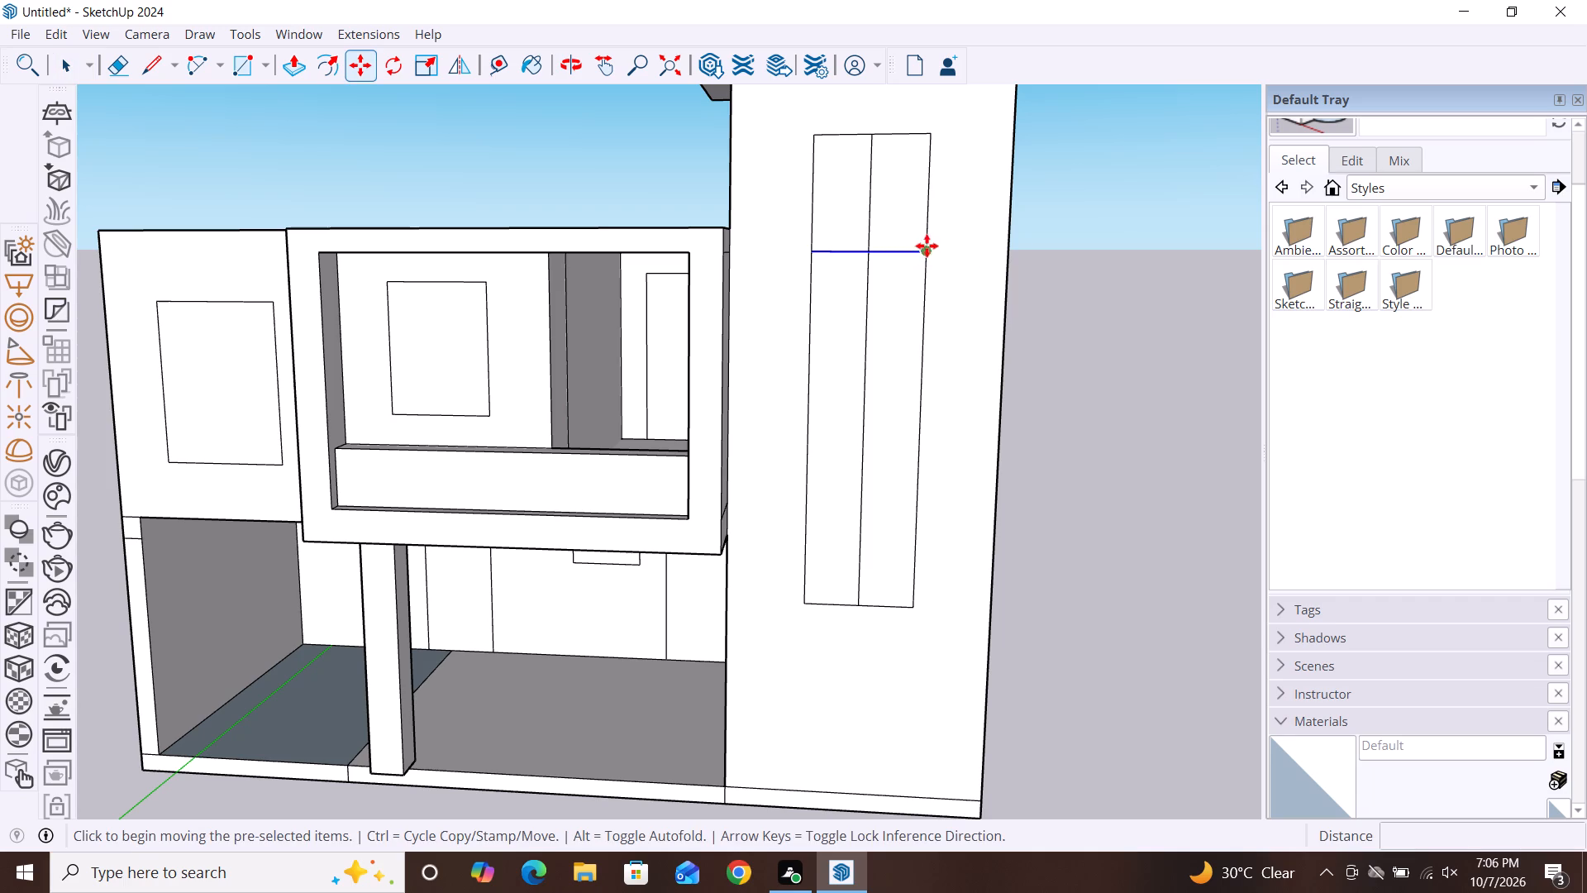
pyautogui.click(927, 251)
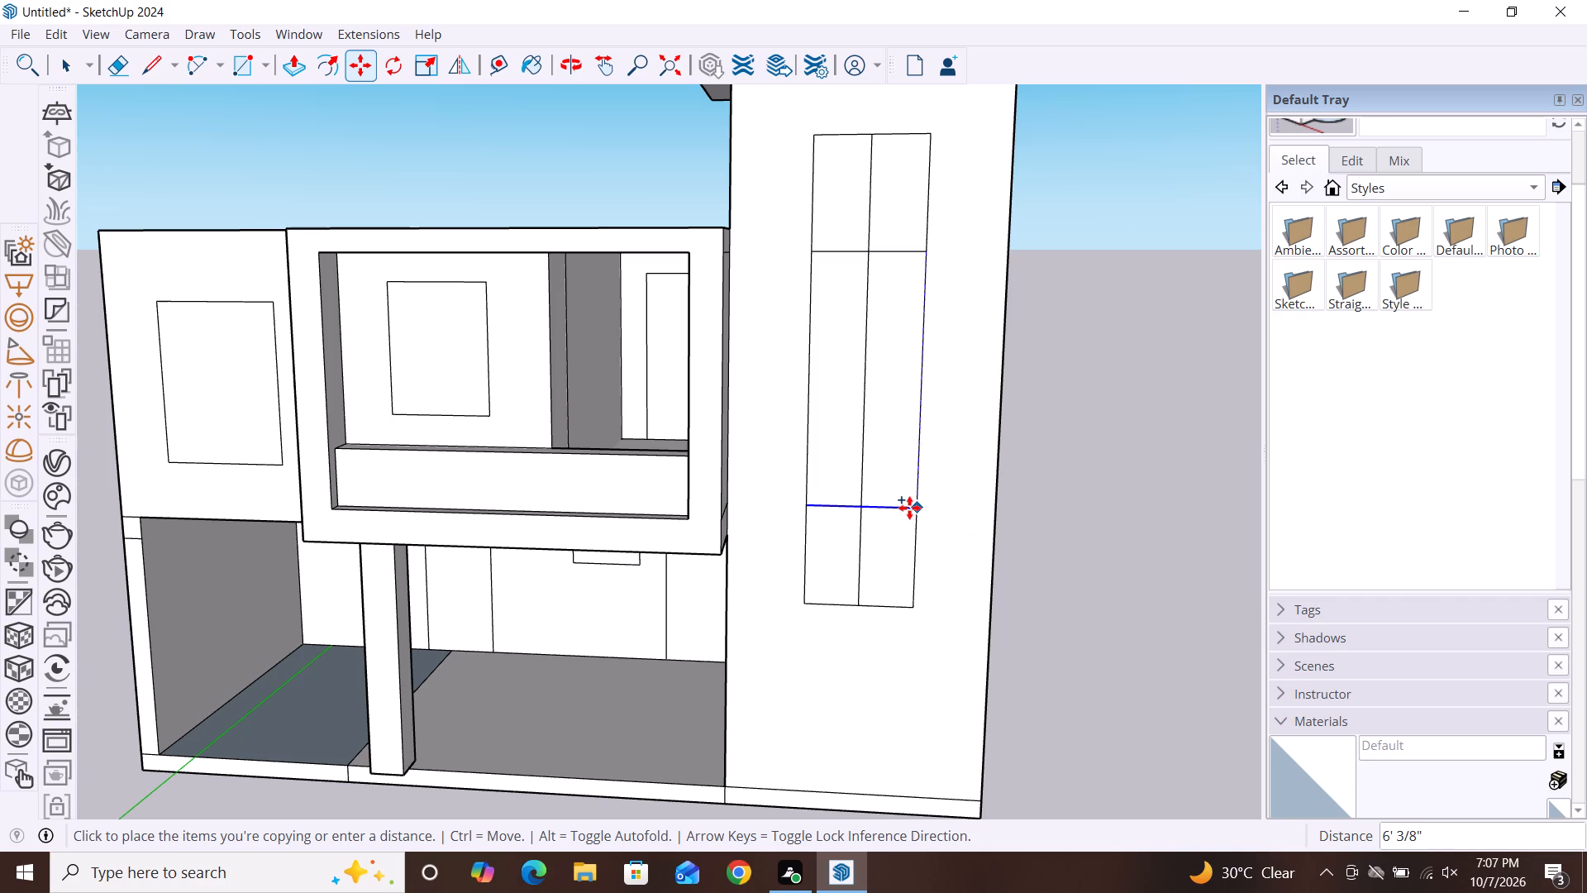
pyautogui.doubleClick(909, 508)
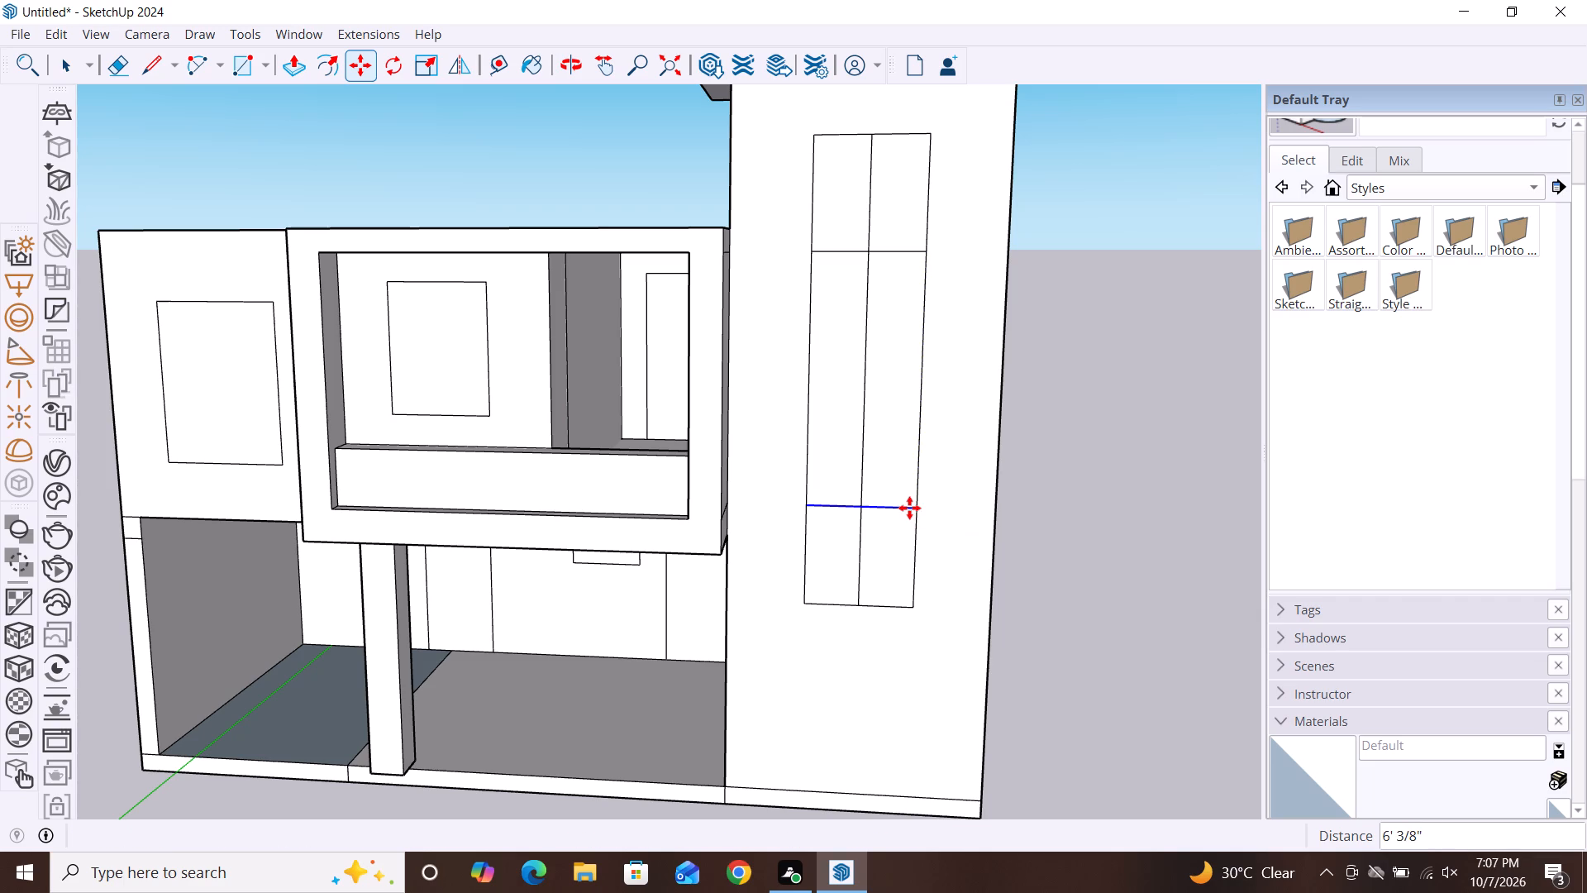
pyautogui.write('/3')
pyautogui.press('Return')
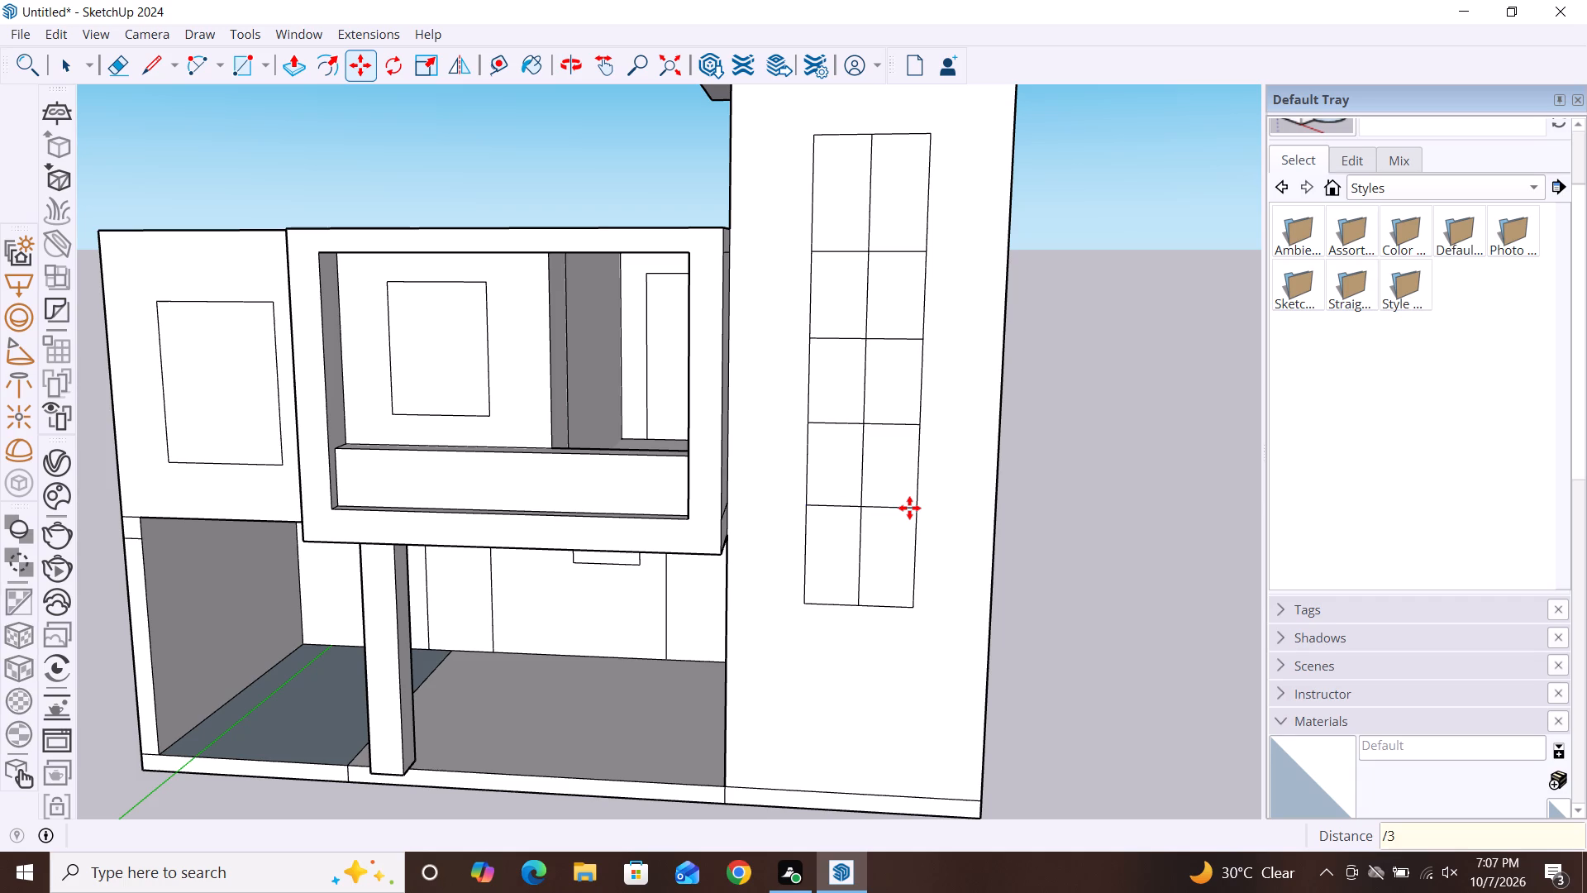
pyautogui.scroll(-2, 790, 311)
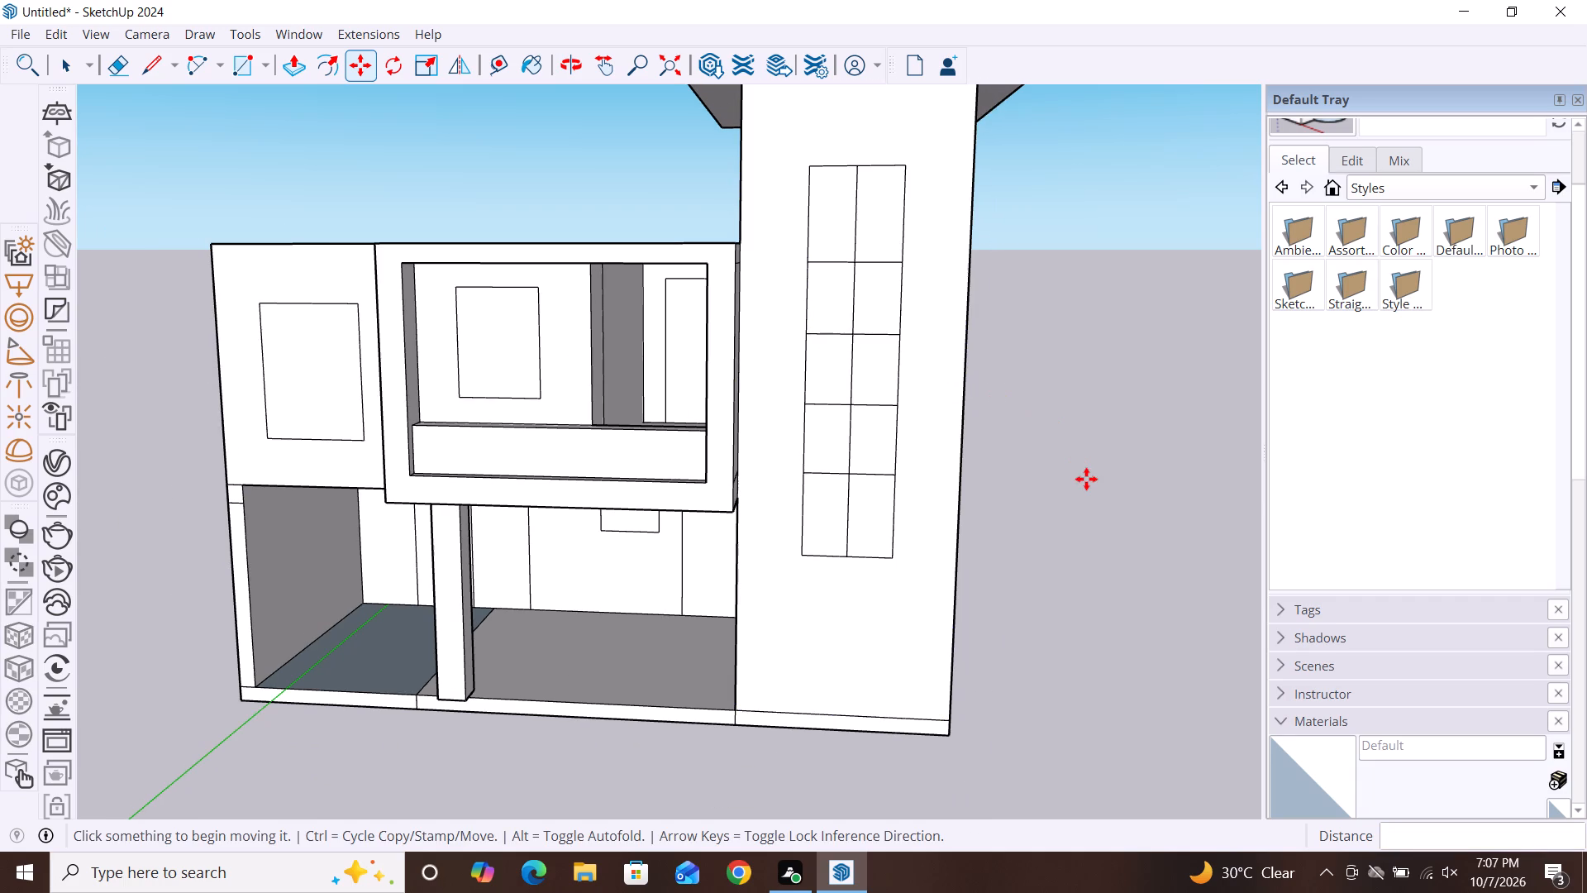
pyautogui.press('space')
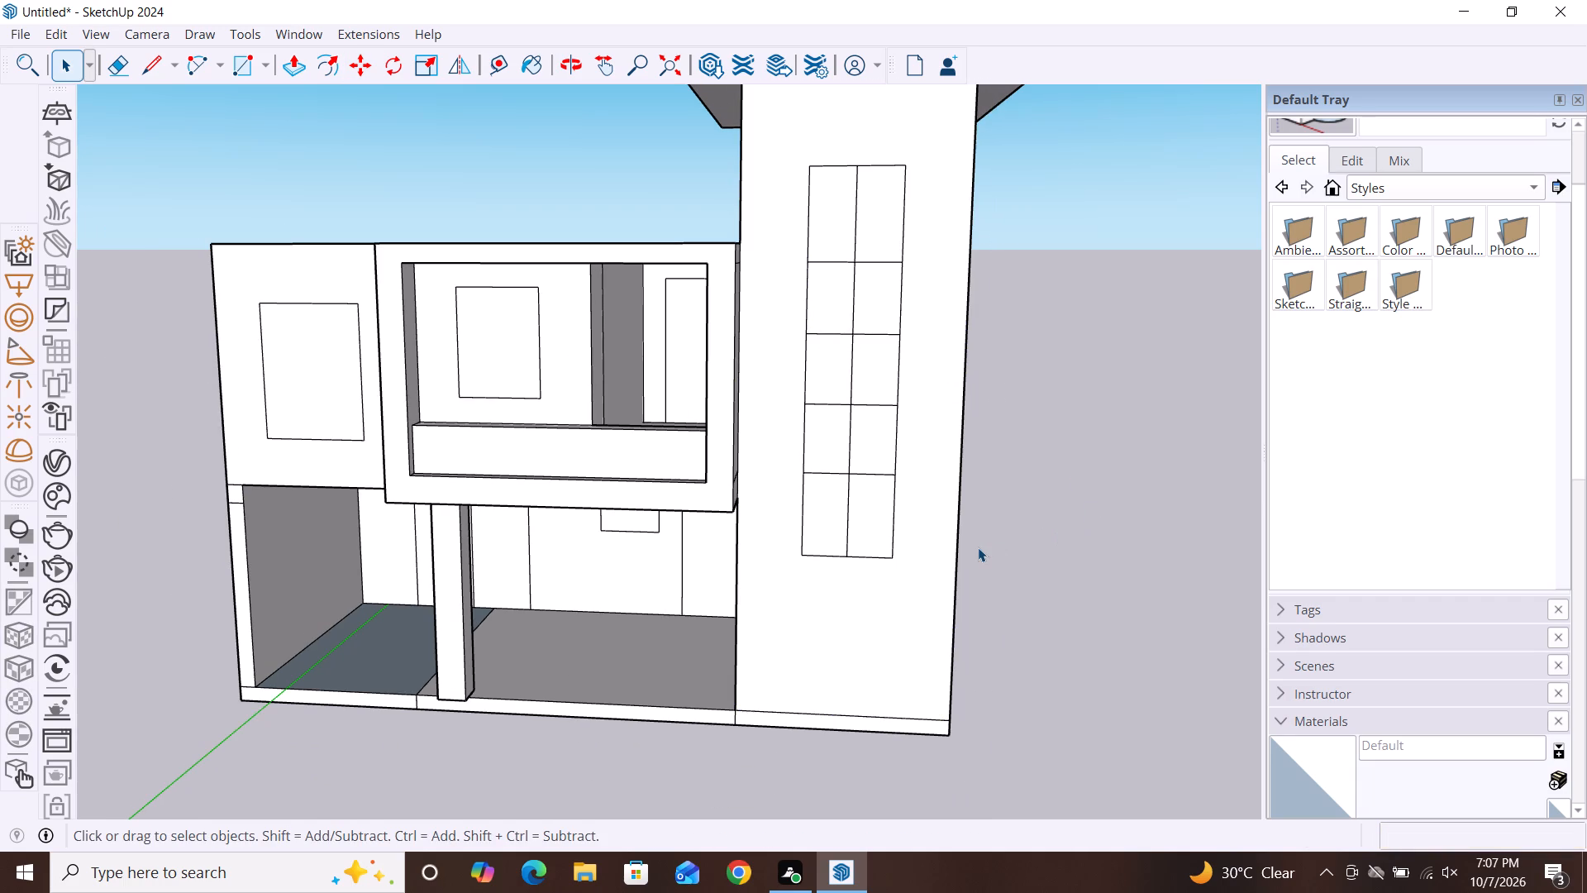
# Copy the top edge of the tower's front face, under the roof slab, straight down about 3 15/16".
pyautogui.scroll(-3, 1089, 570)
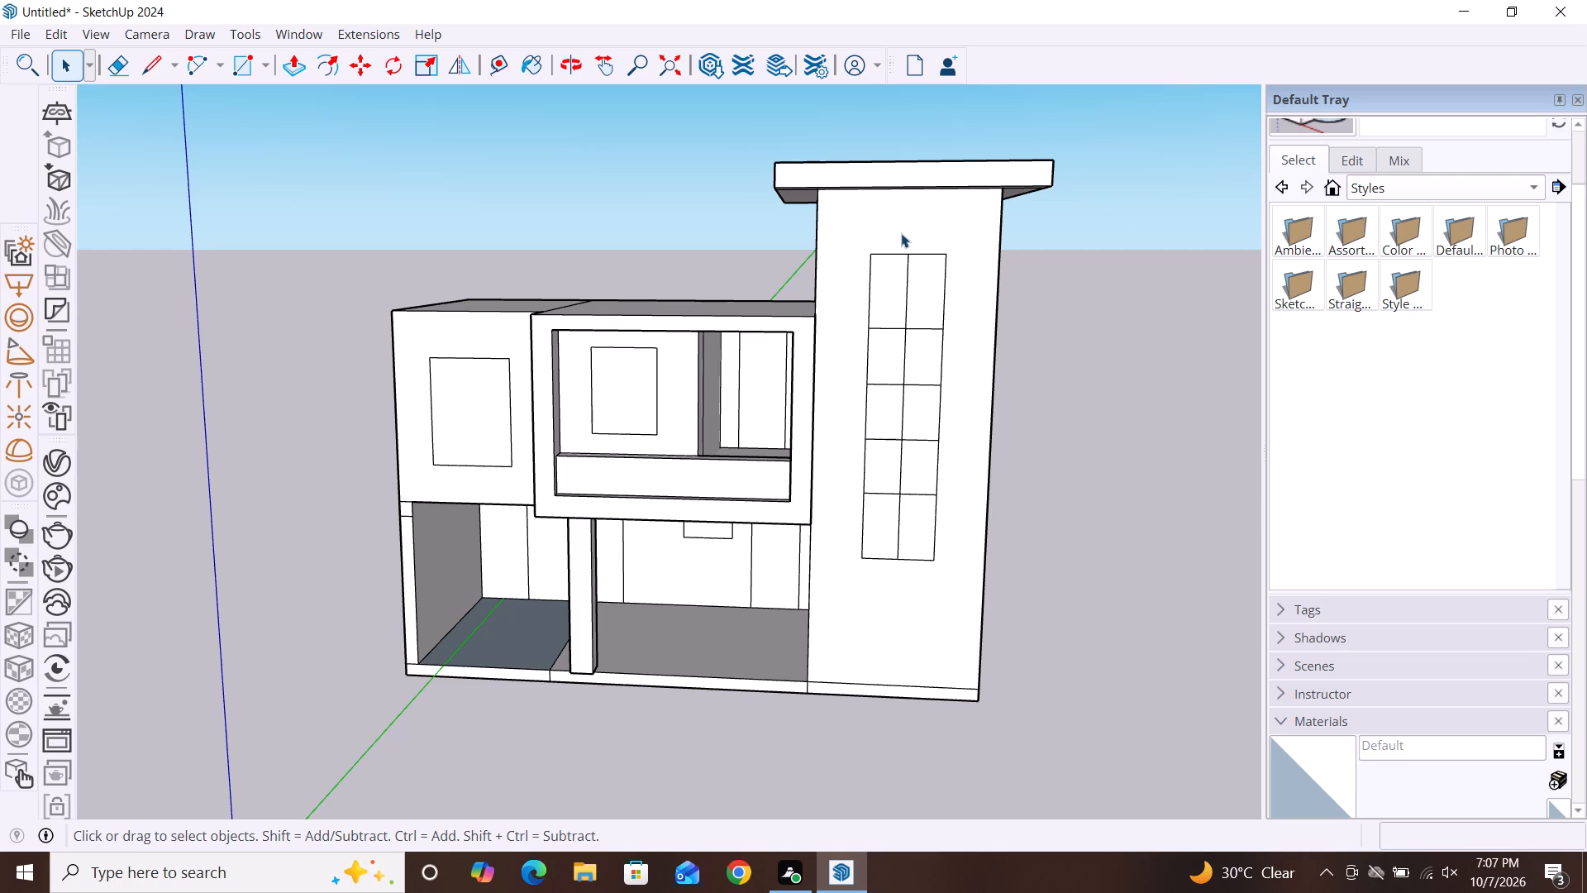
pyautogui.keyDown('alt'); pyautogui.moveTo(940, 325); pyautogui.dragTo(936, 234, button='middle'); pyautogui.keyUp('alt')
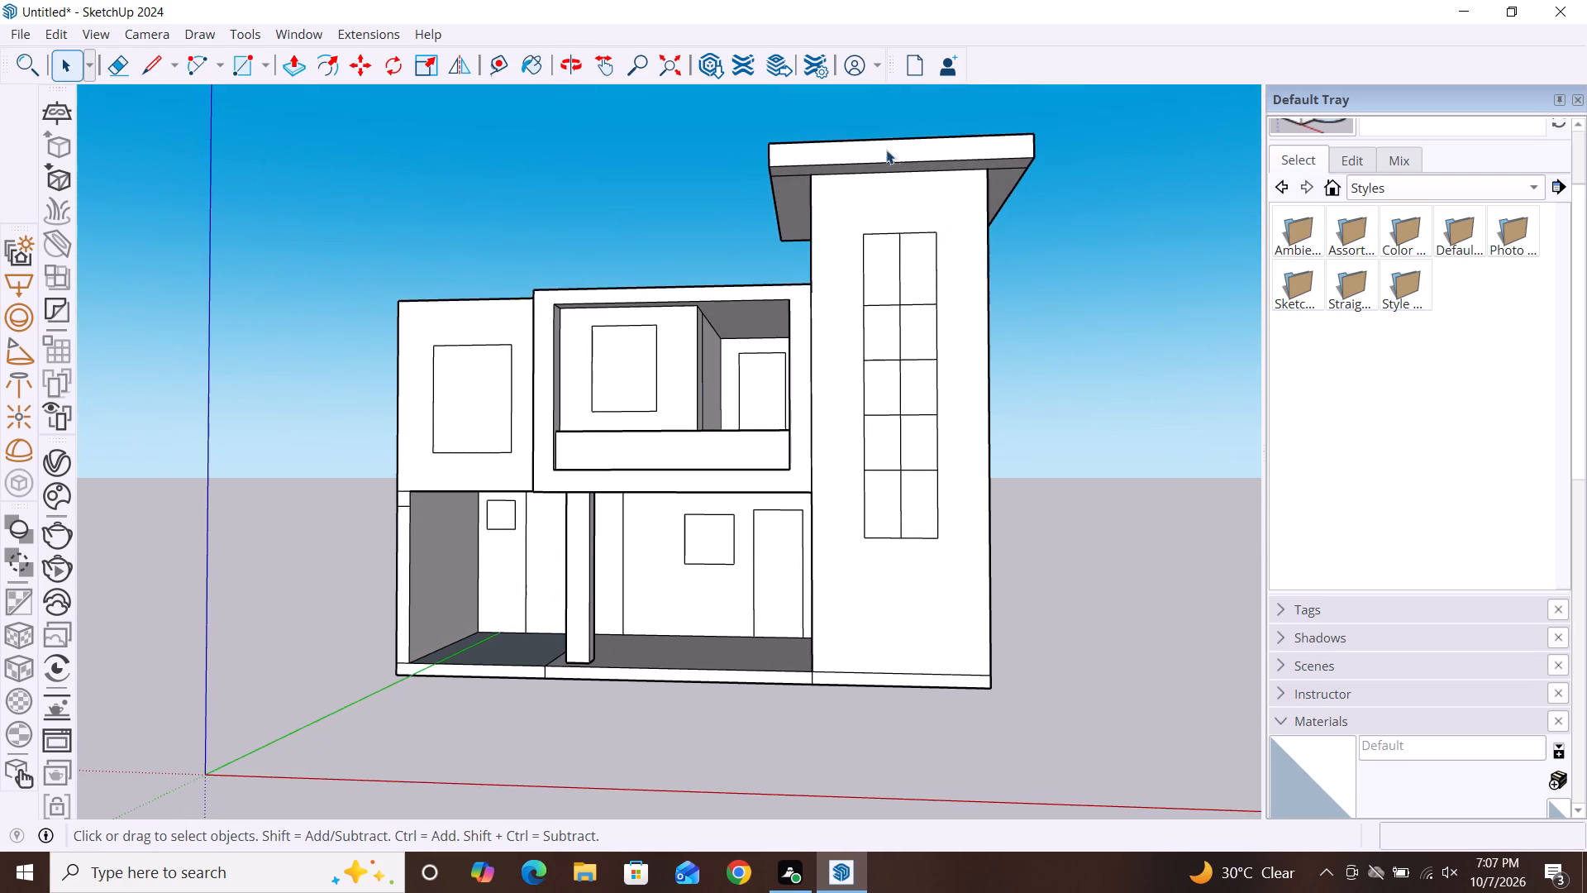
pyautogui.scroll(7, 889, 172)
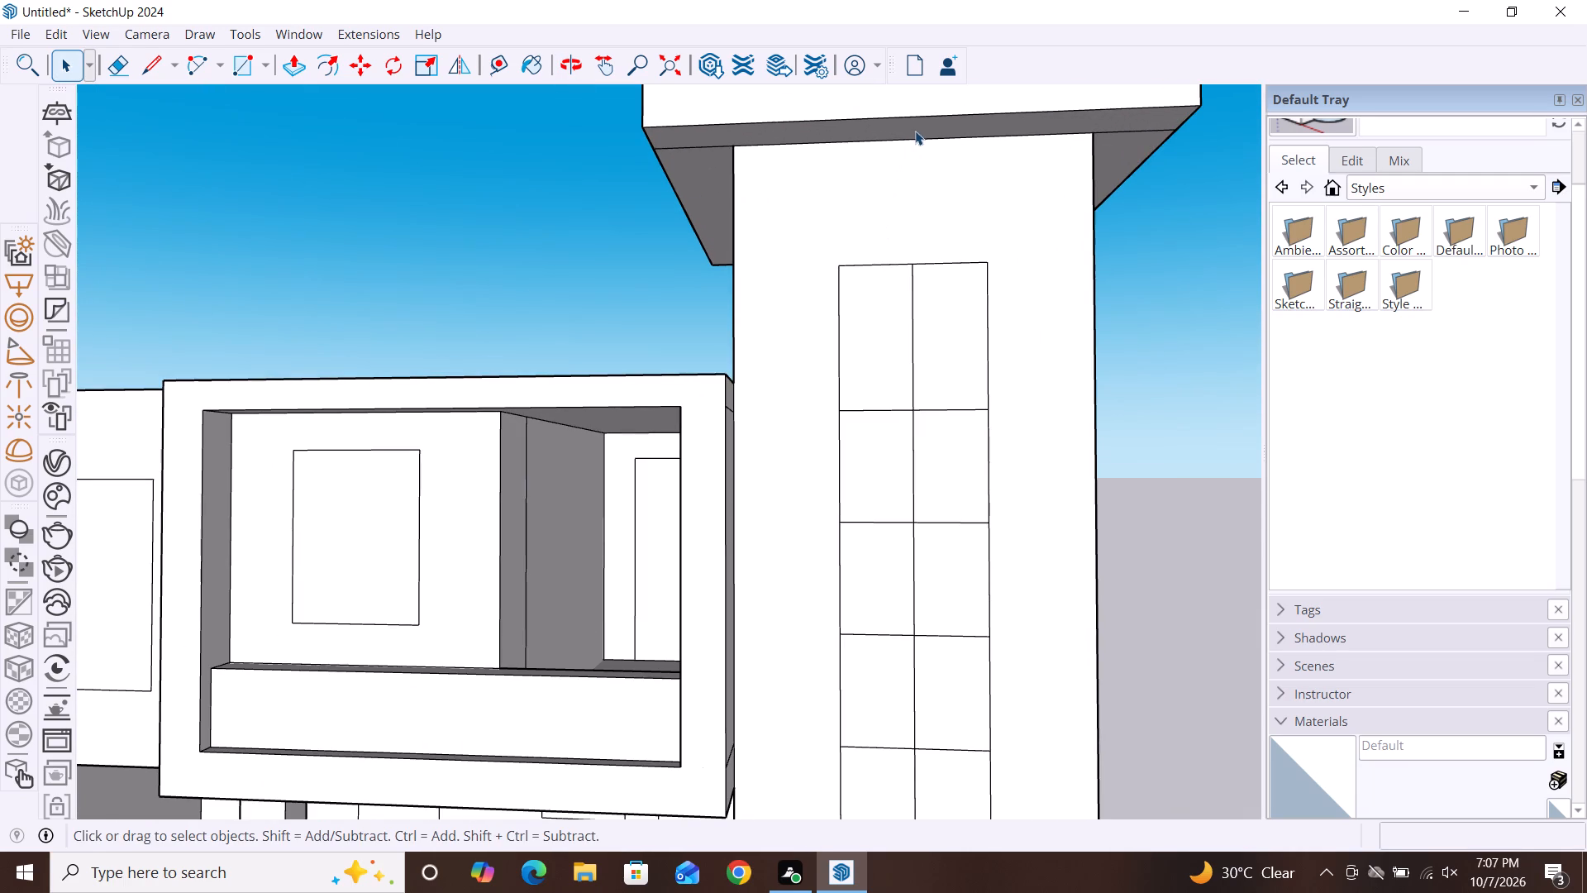
pyautogui.click(921, 141)
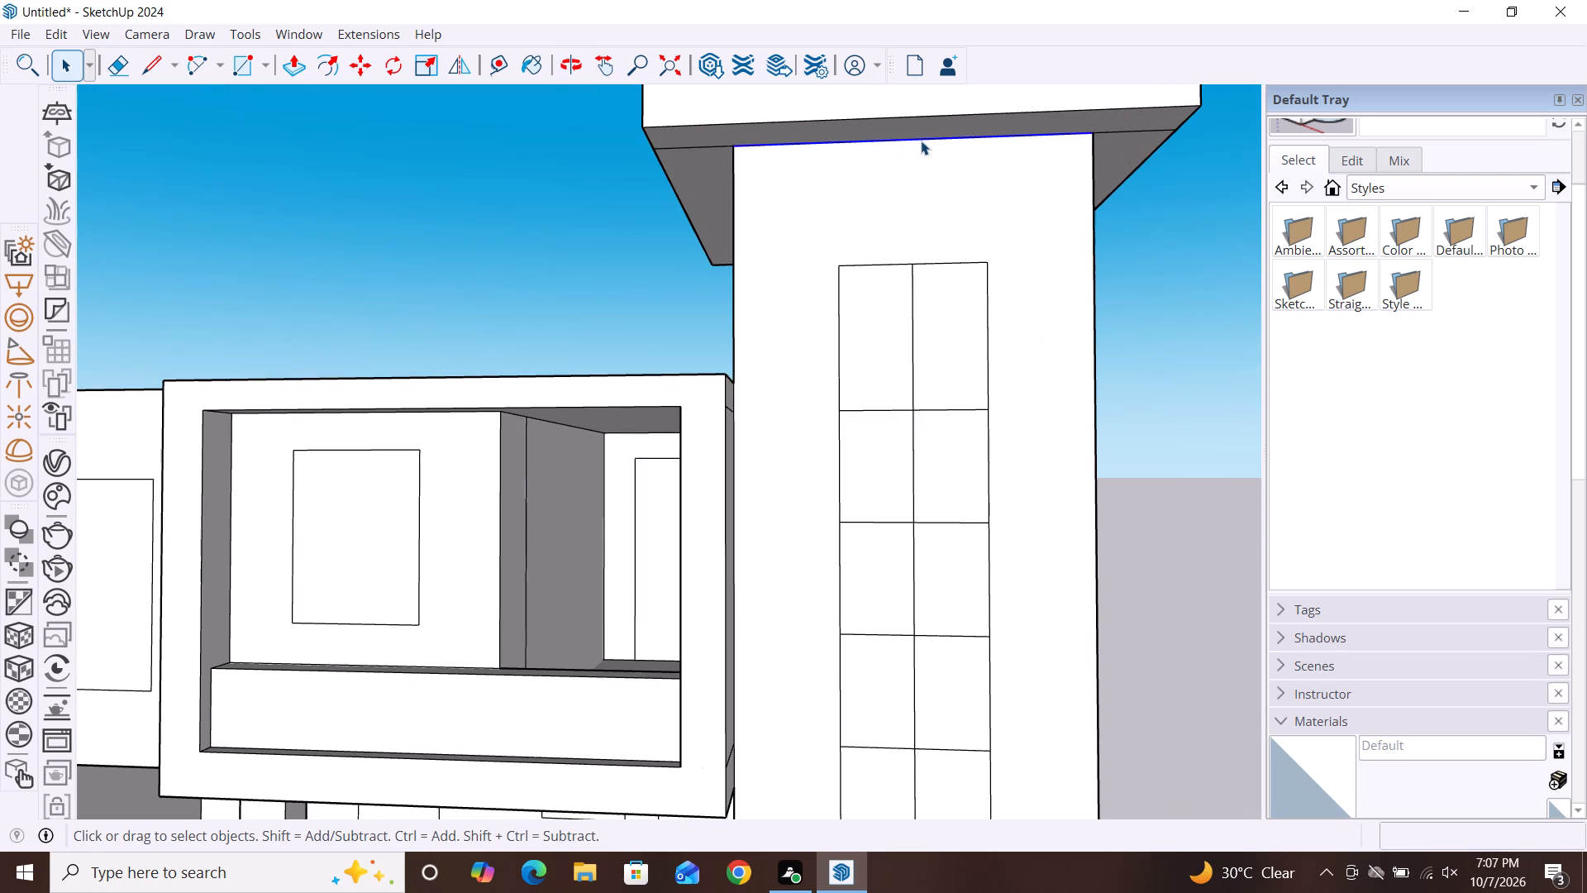
pyautogui.press('m')
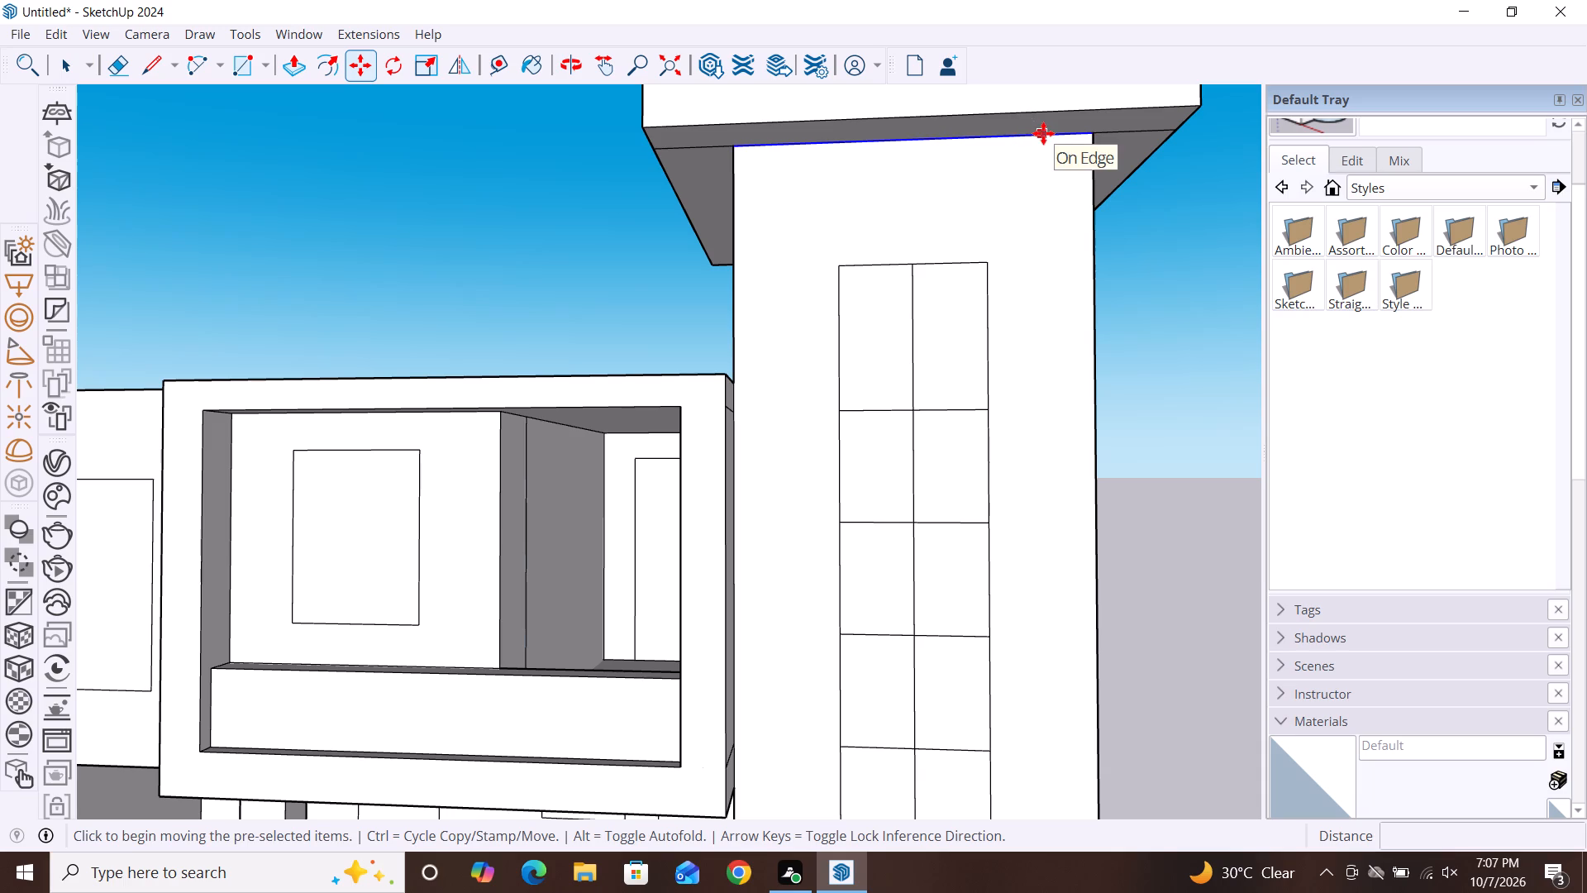
pyautogui.click(1095, 141)
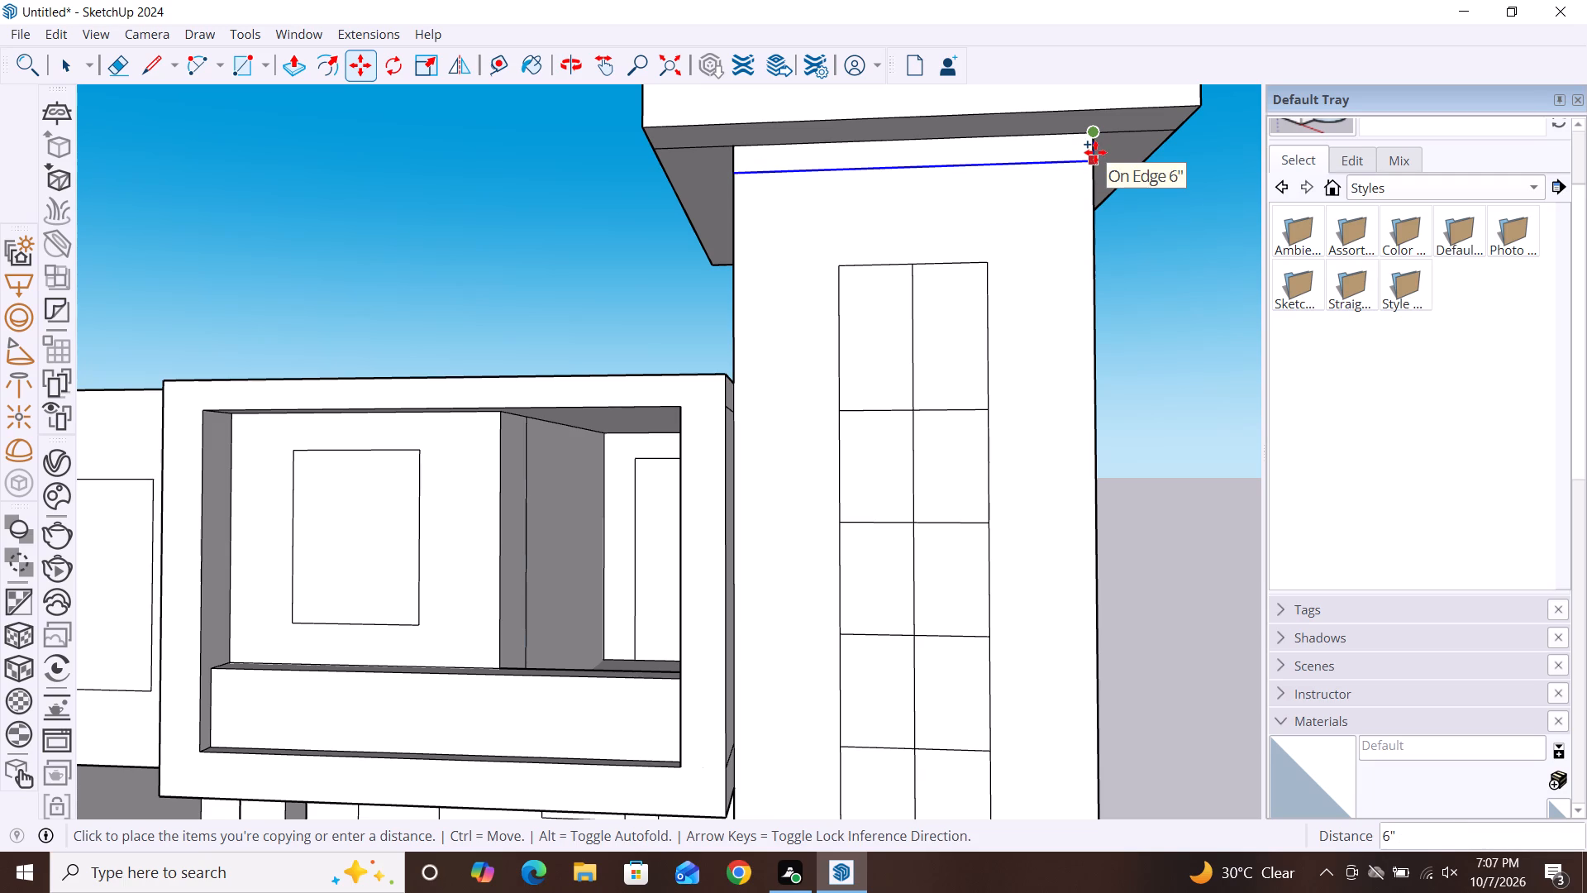
pyautogui.scroll(1, 1095, 152)
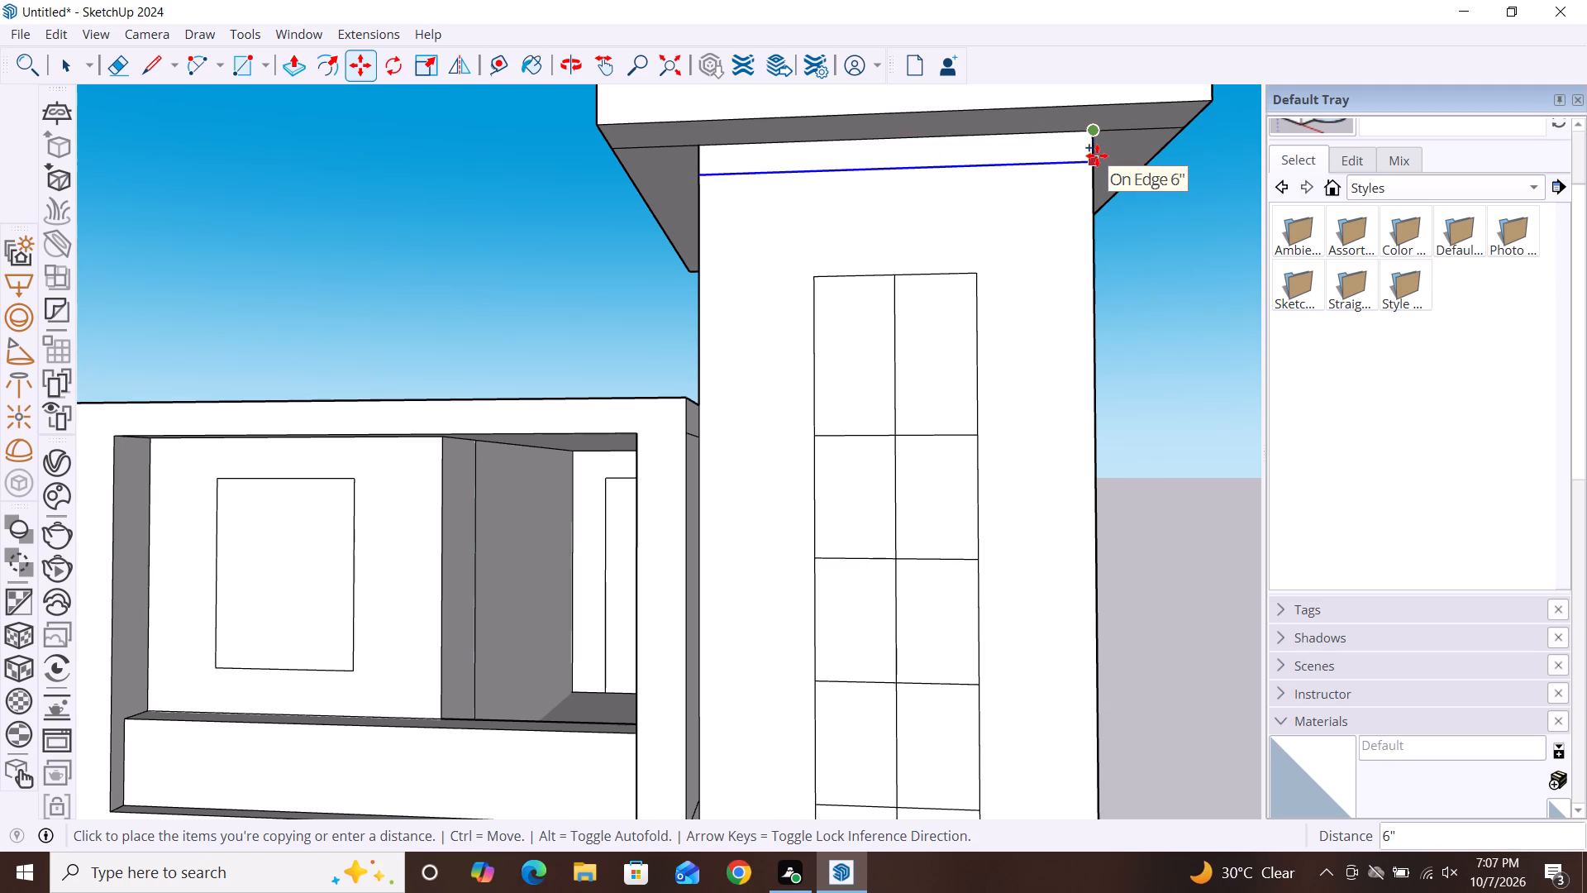
pyautogui.scroll(-3, 1096, 166)
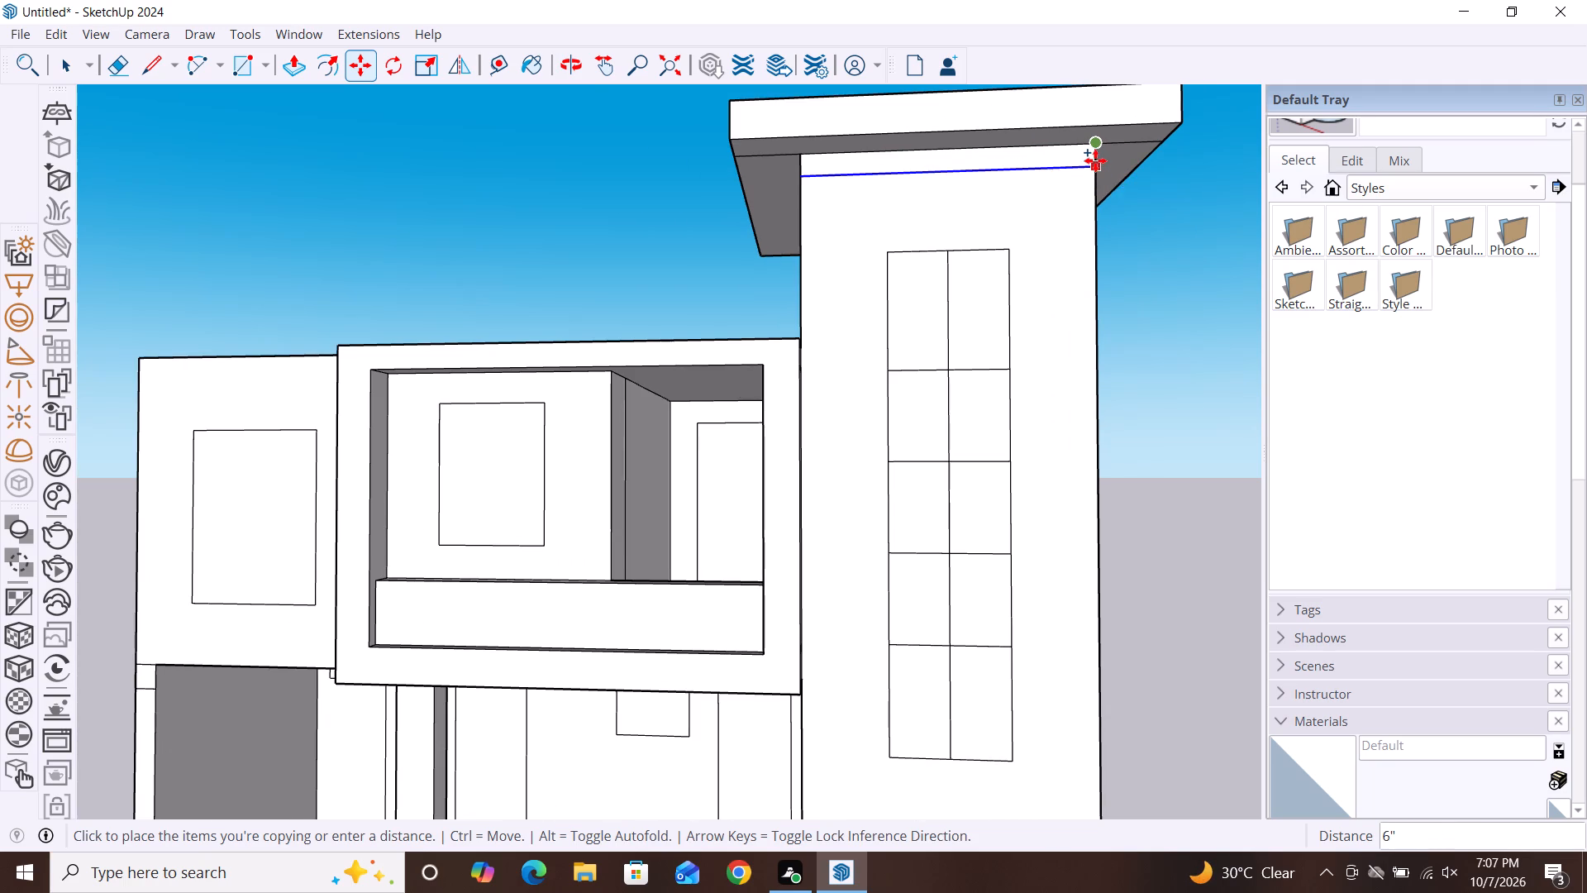
pyautogui.scroll(5, 1095, 160)
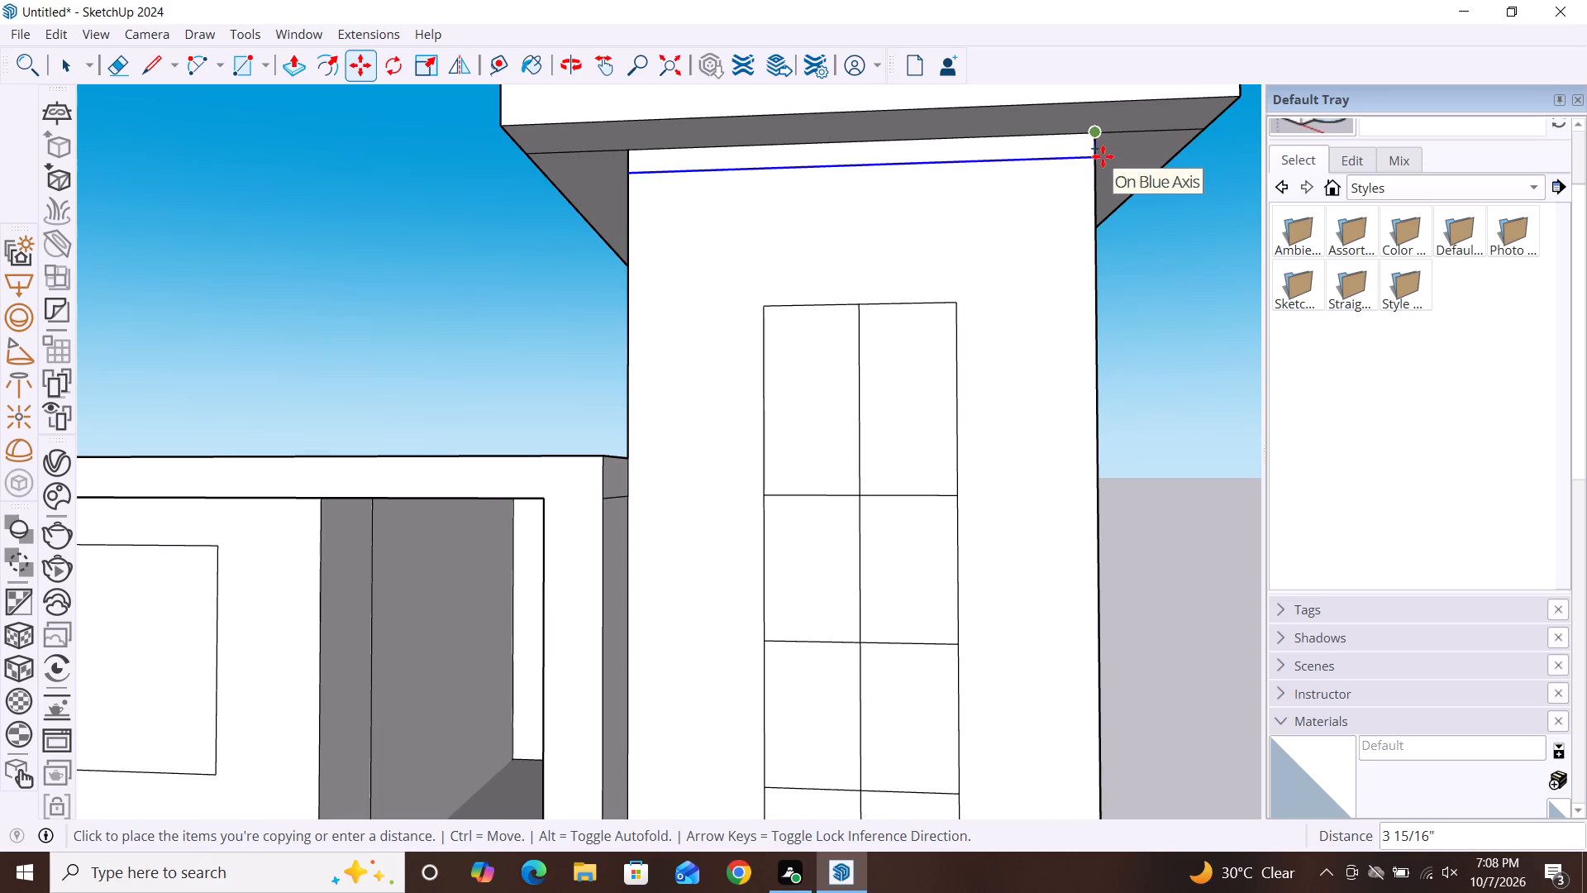
pyautogui.click(1103, 156)
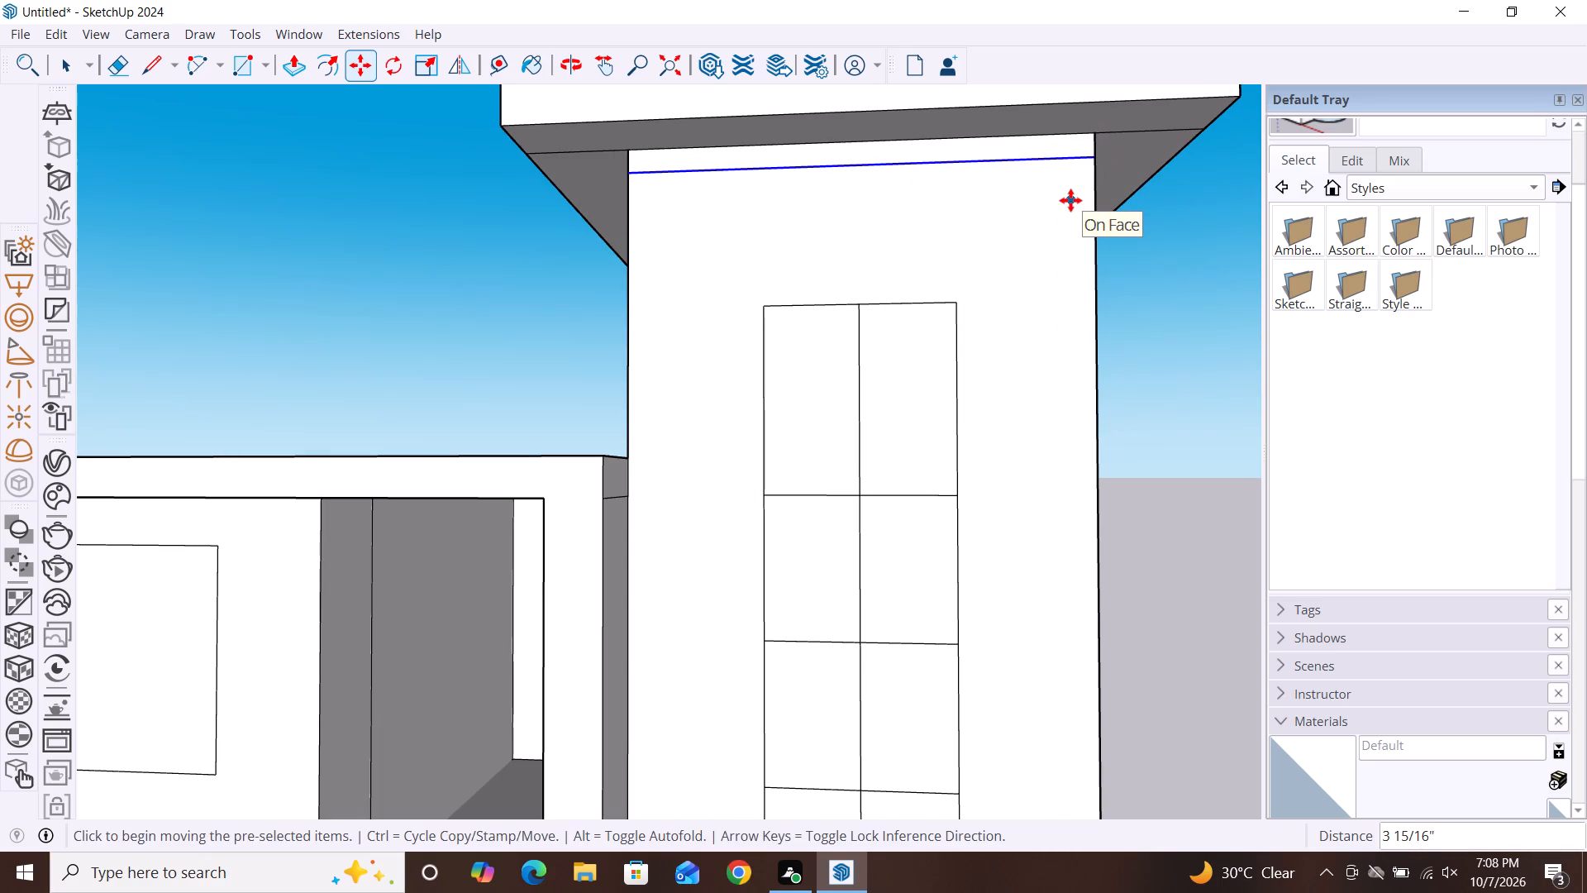
pyautogui.press('space')
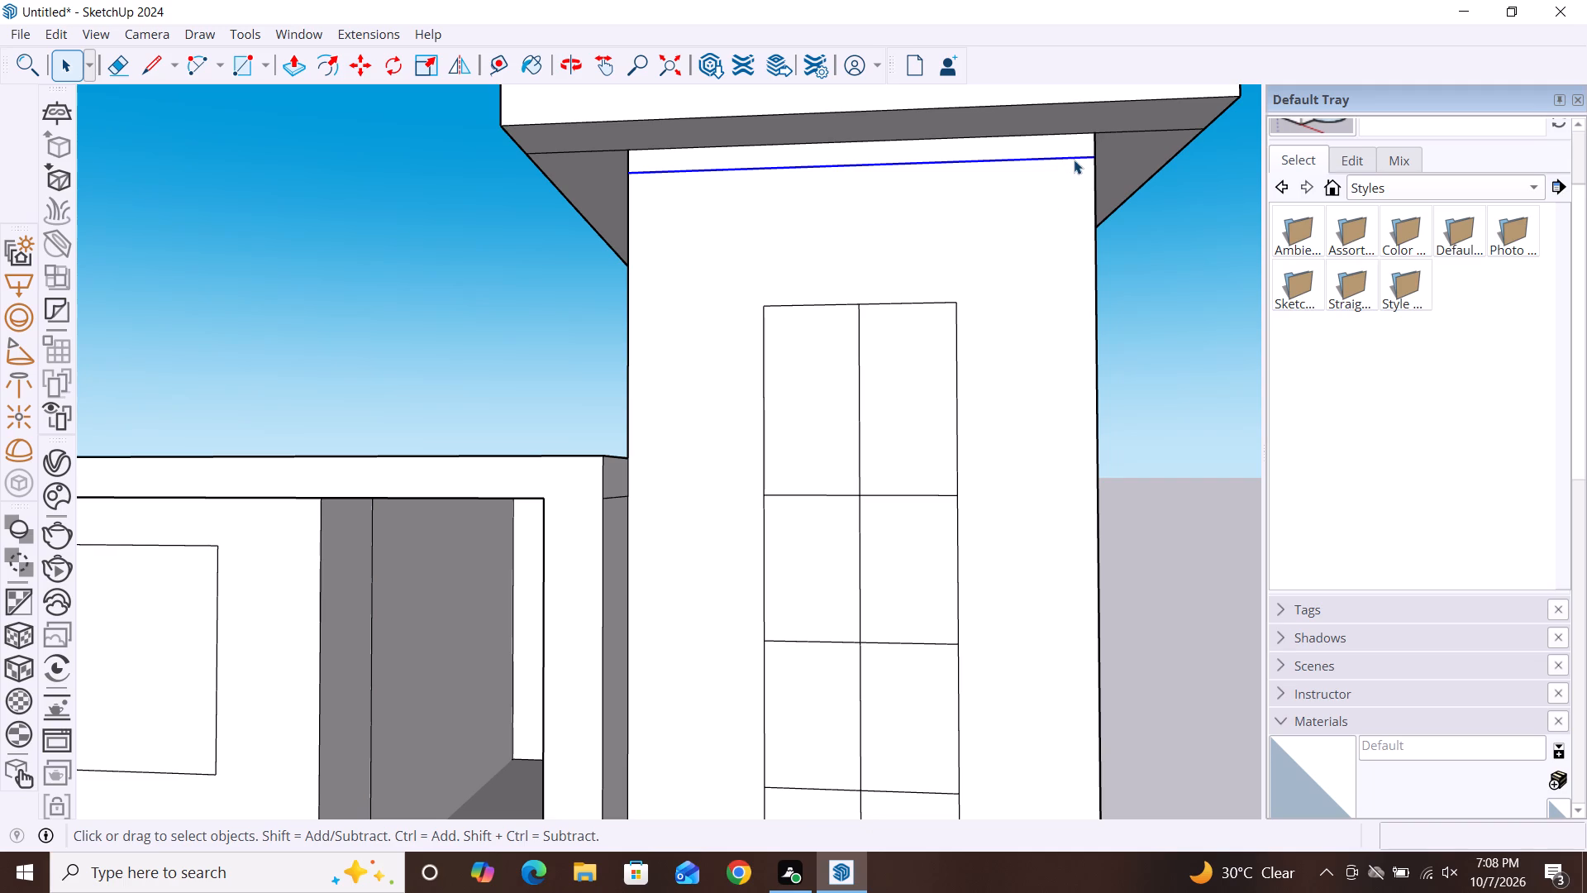
# Copy the tower face's upper horizontal line down about 1' 11 3/16" to the tall window's top and divide the spacing by 4.
pyautogui.press('m')
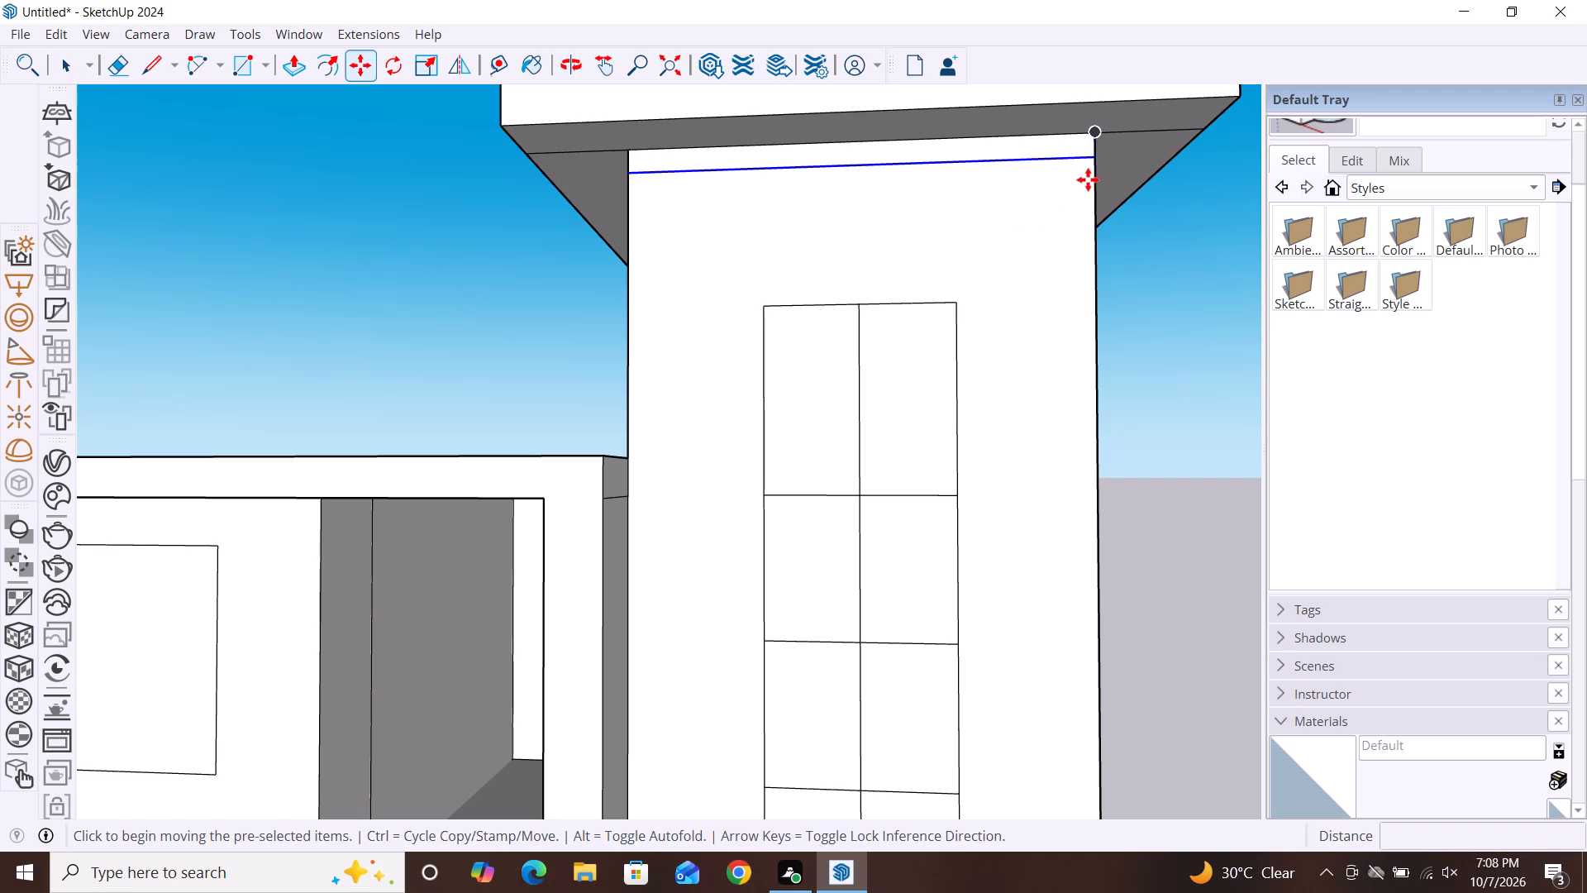
pyautogui.click(1100, 162)
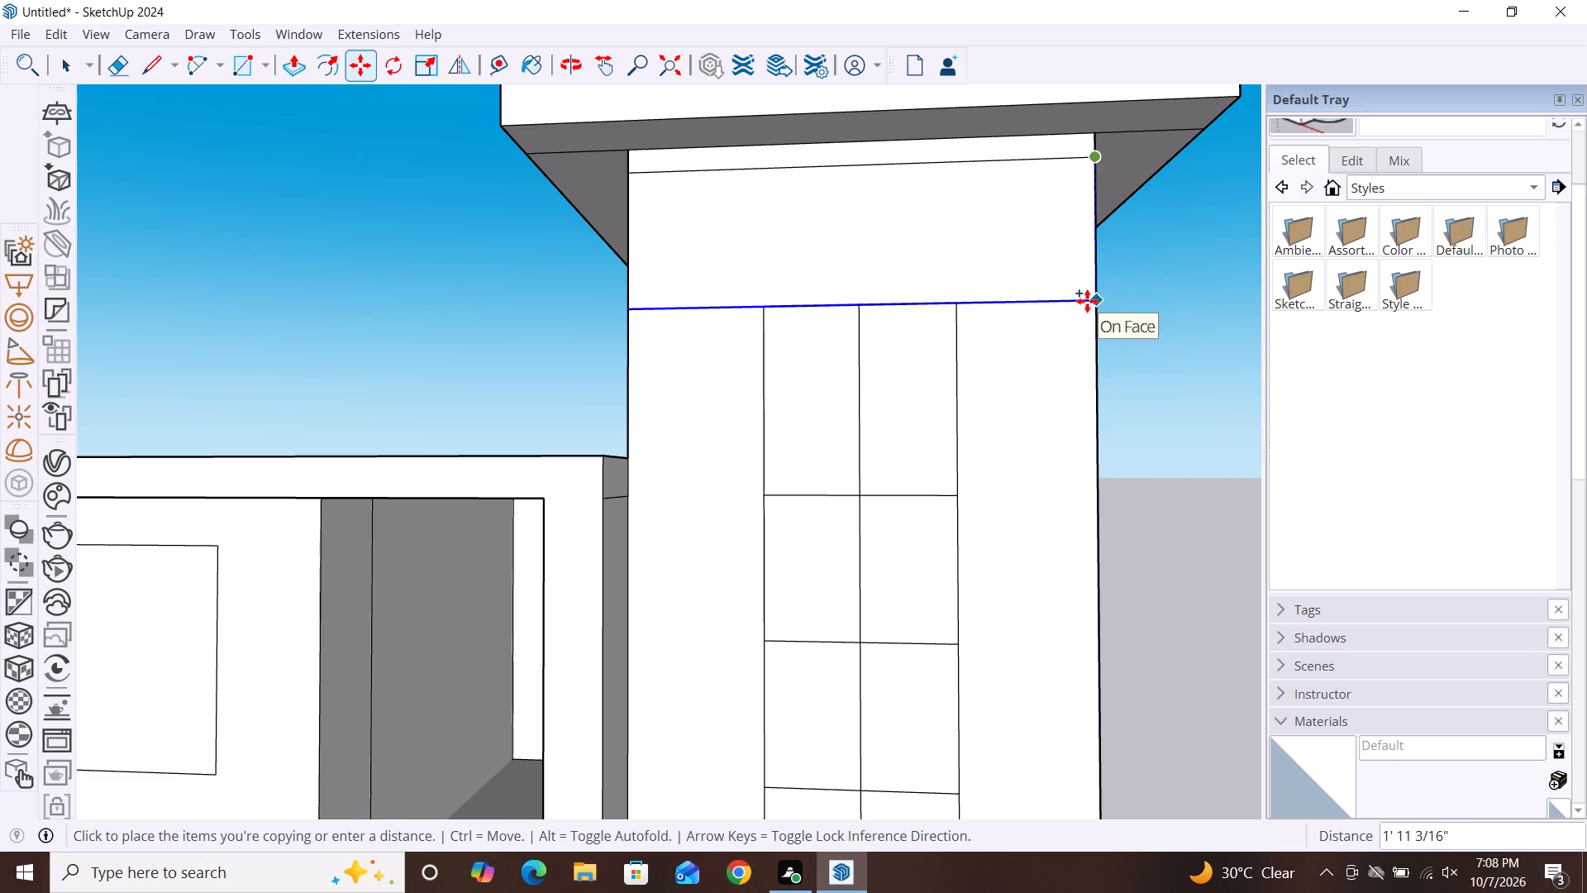
pyautogui.scroll(4, 1087, 301)
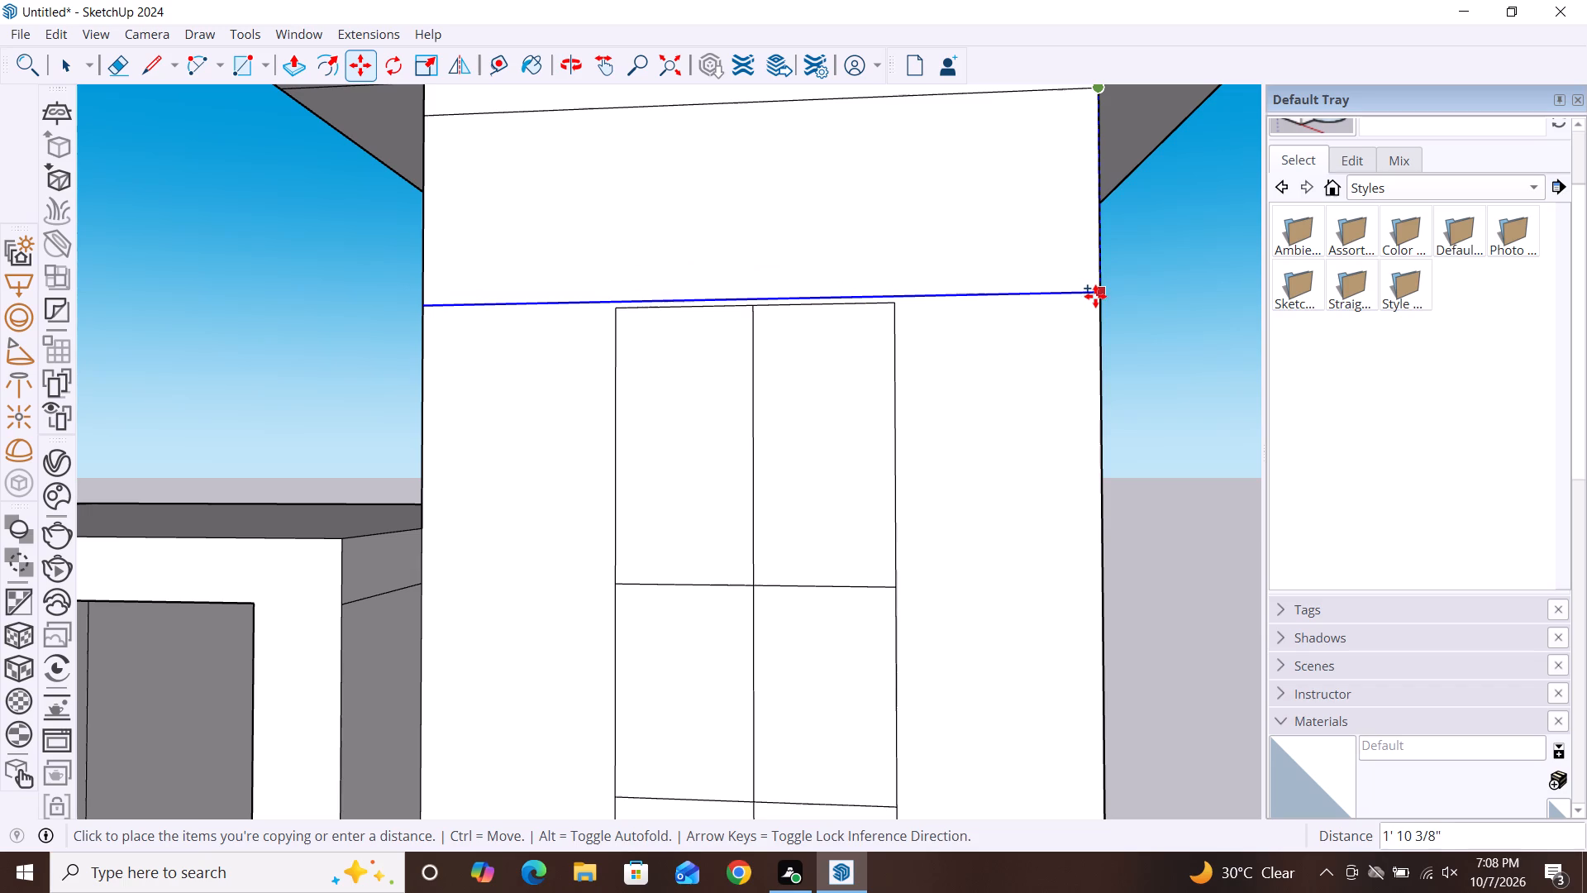
pyautogui.scroll(5, 1095, 298)
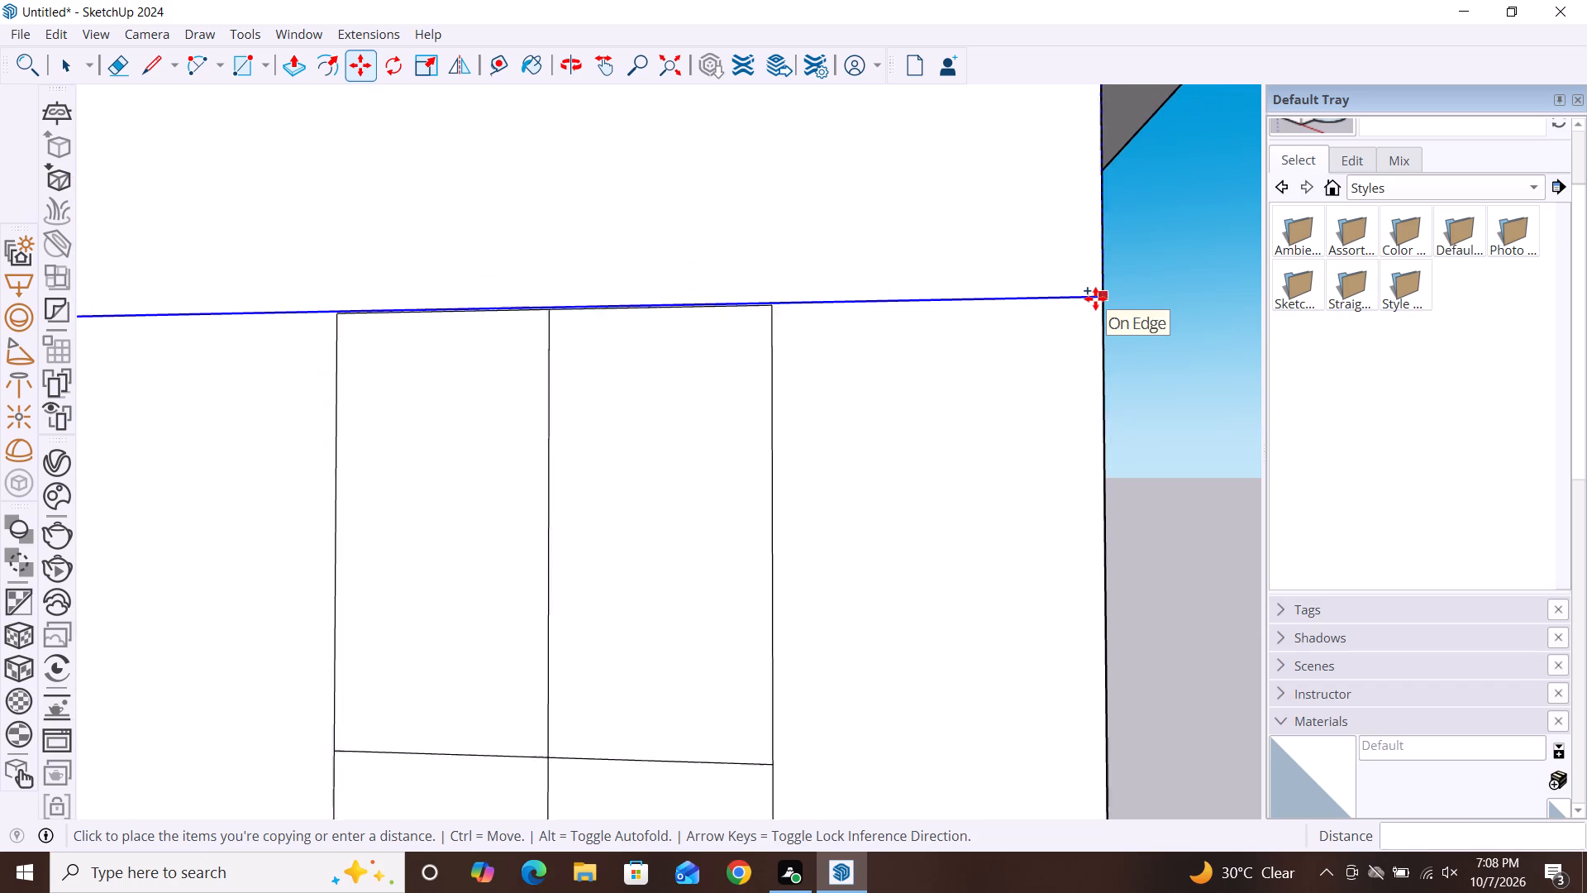
pyautogui.scroll(2, 1095, 298)
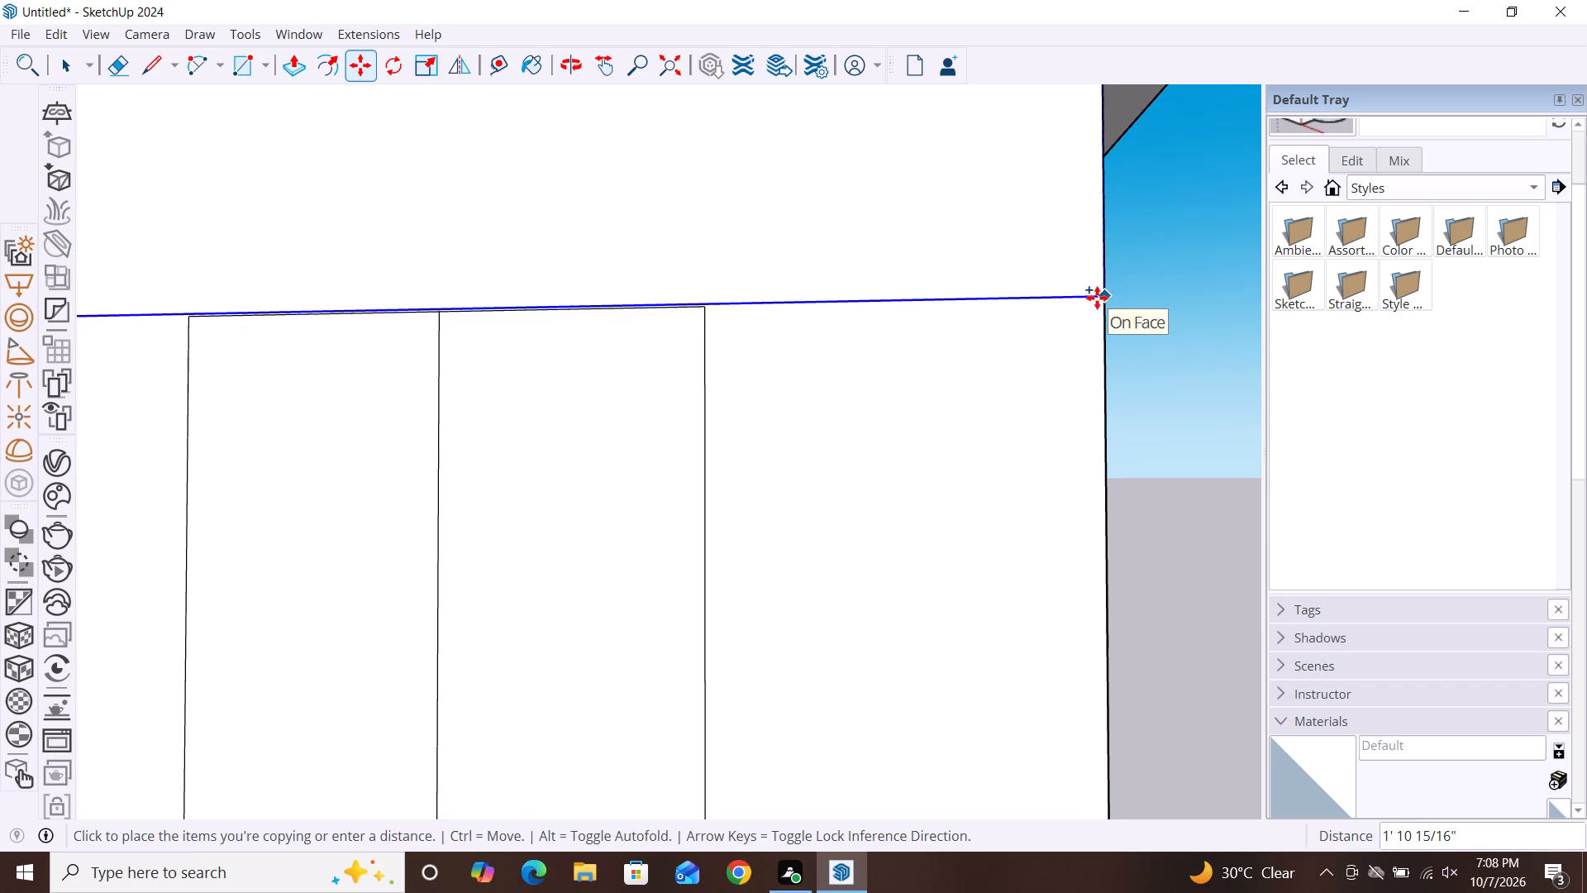
pyautogui.click(1097, 302)
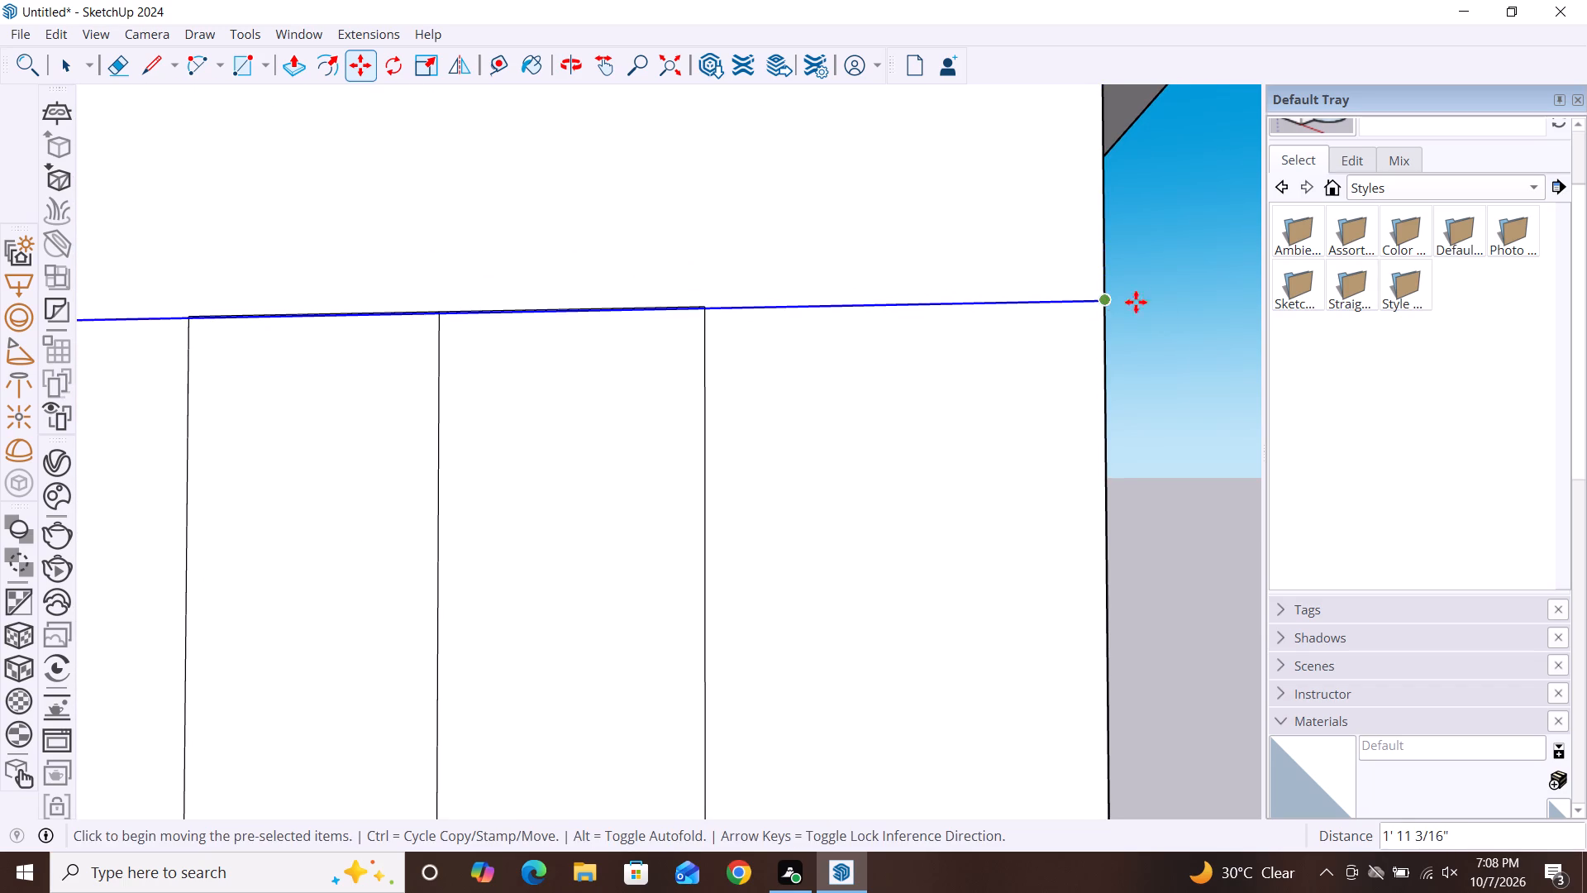
pyautogui.scroll(-5, 1165, 293)
pyautogui.scroll(-2, 1237, 284)
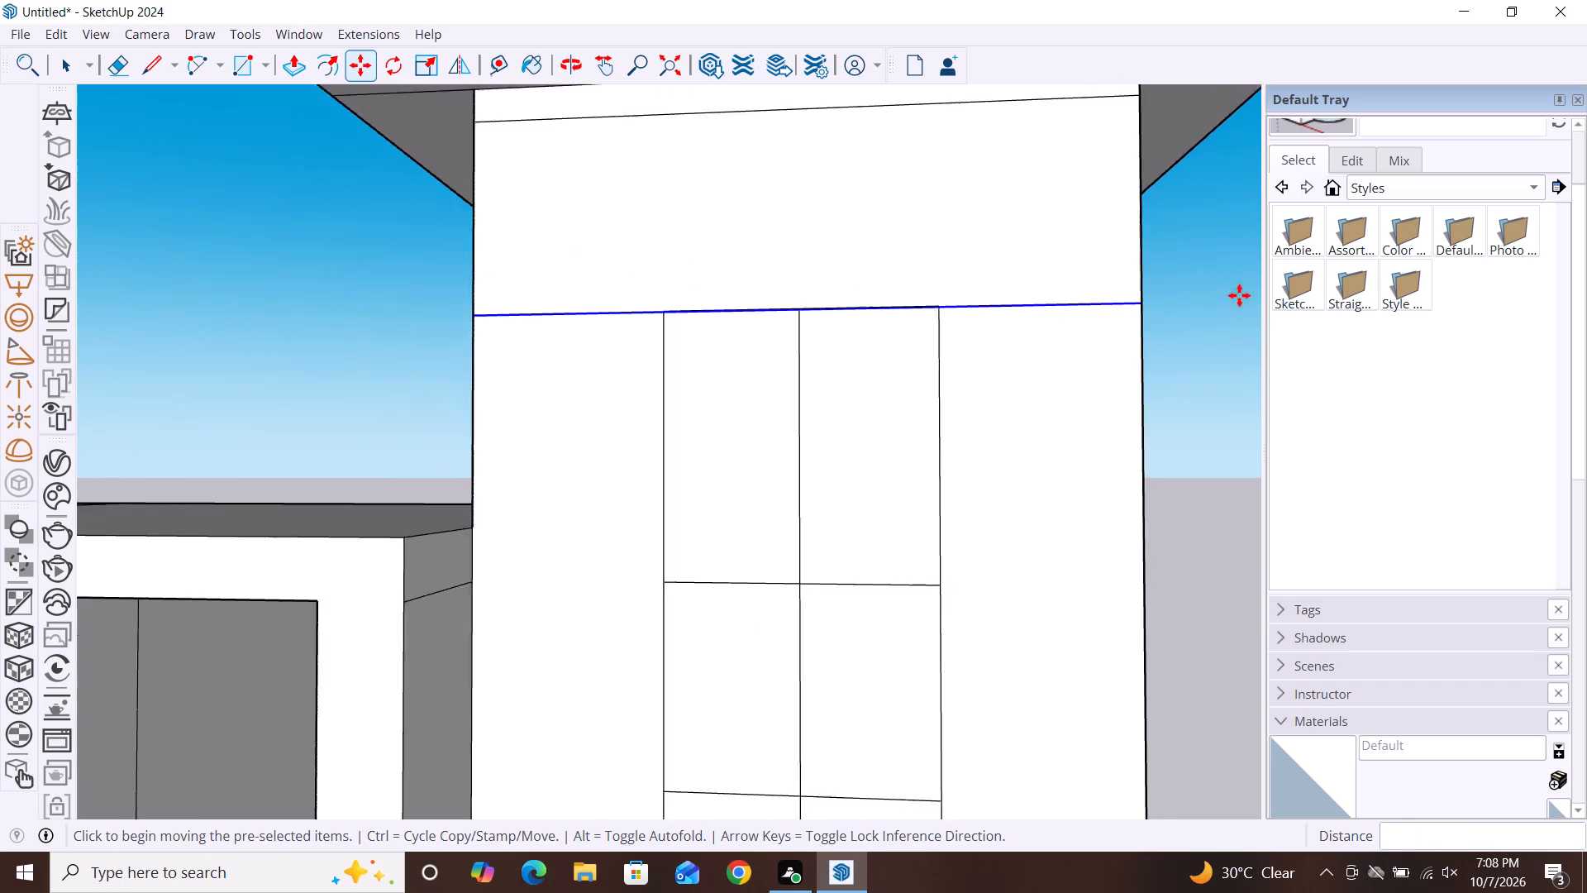
pyautogui.scroll(-1, 1239, 295)
pyautogui.press('/')
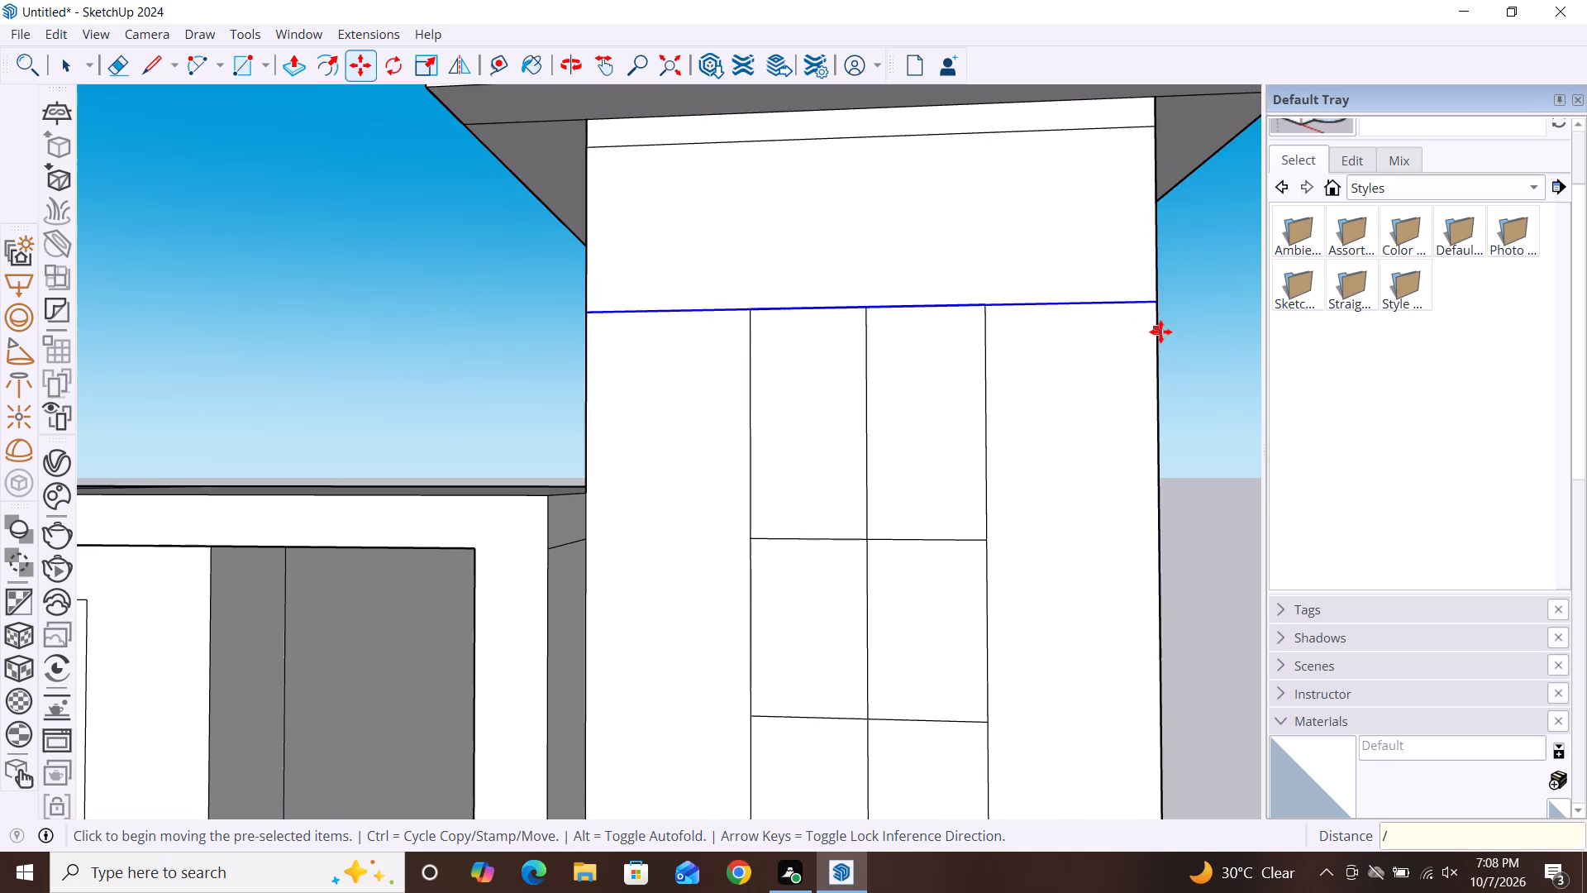
pyautogui.press('4')
pyautogui.press('Return')
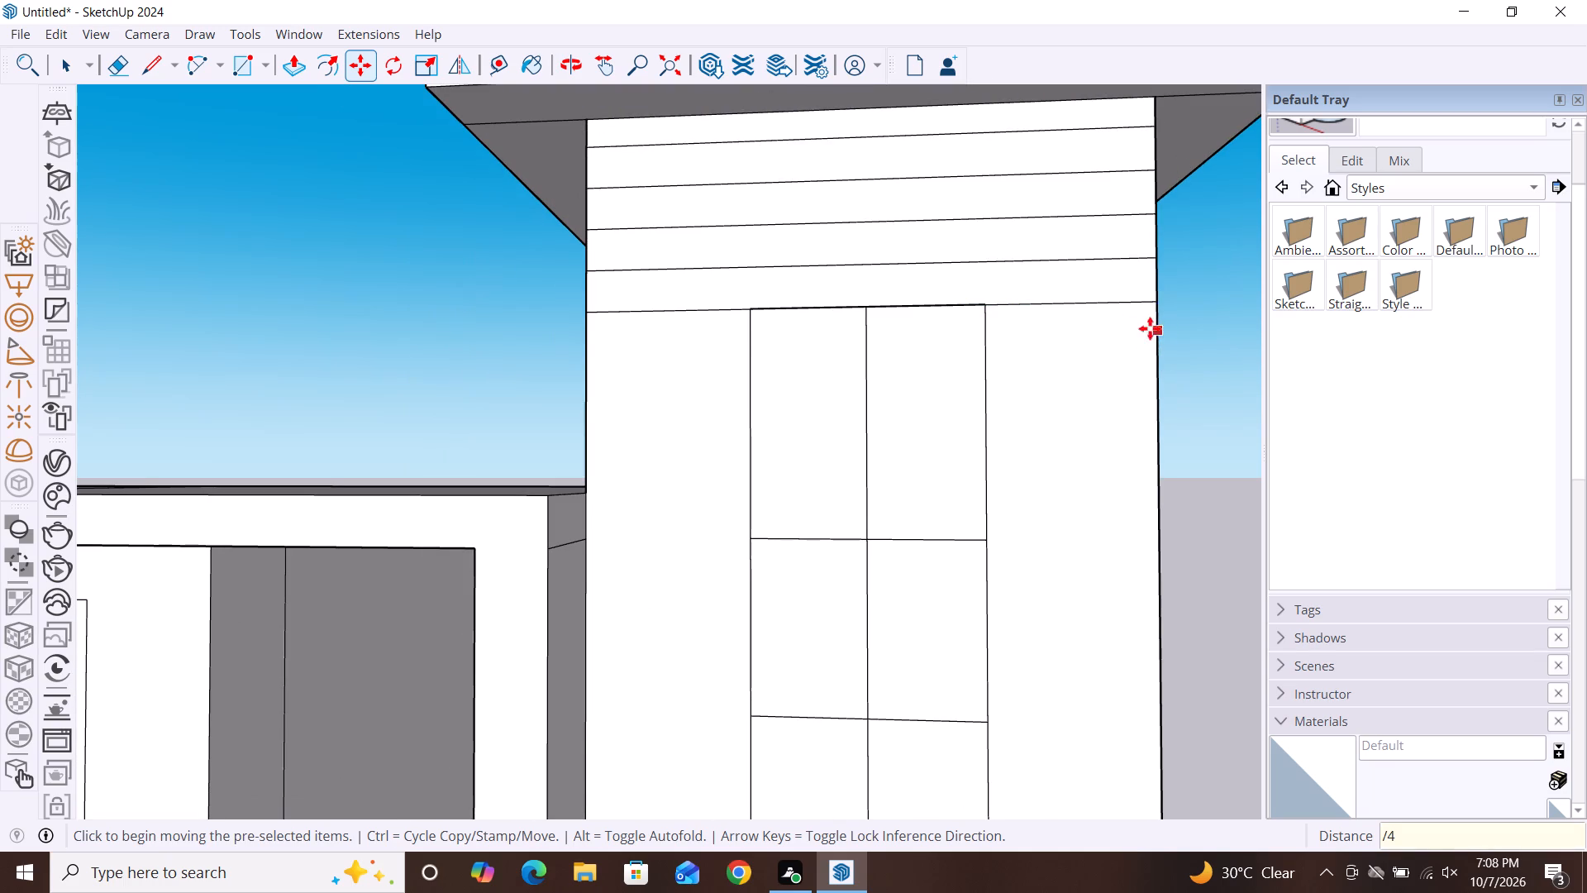
pyautogui.press('space')
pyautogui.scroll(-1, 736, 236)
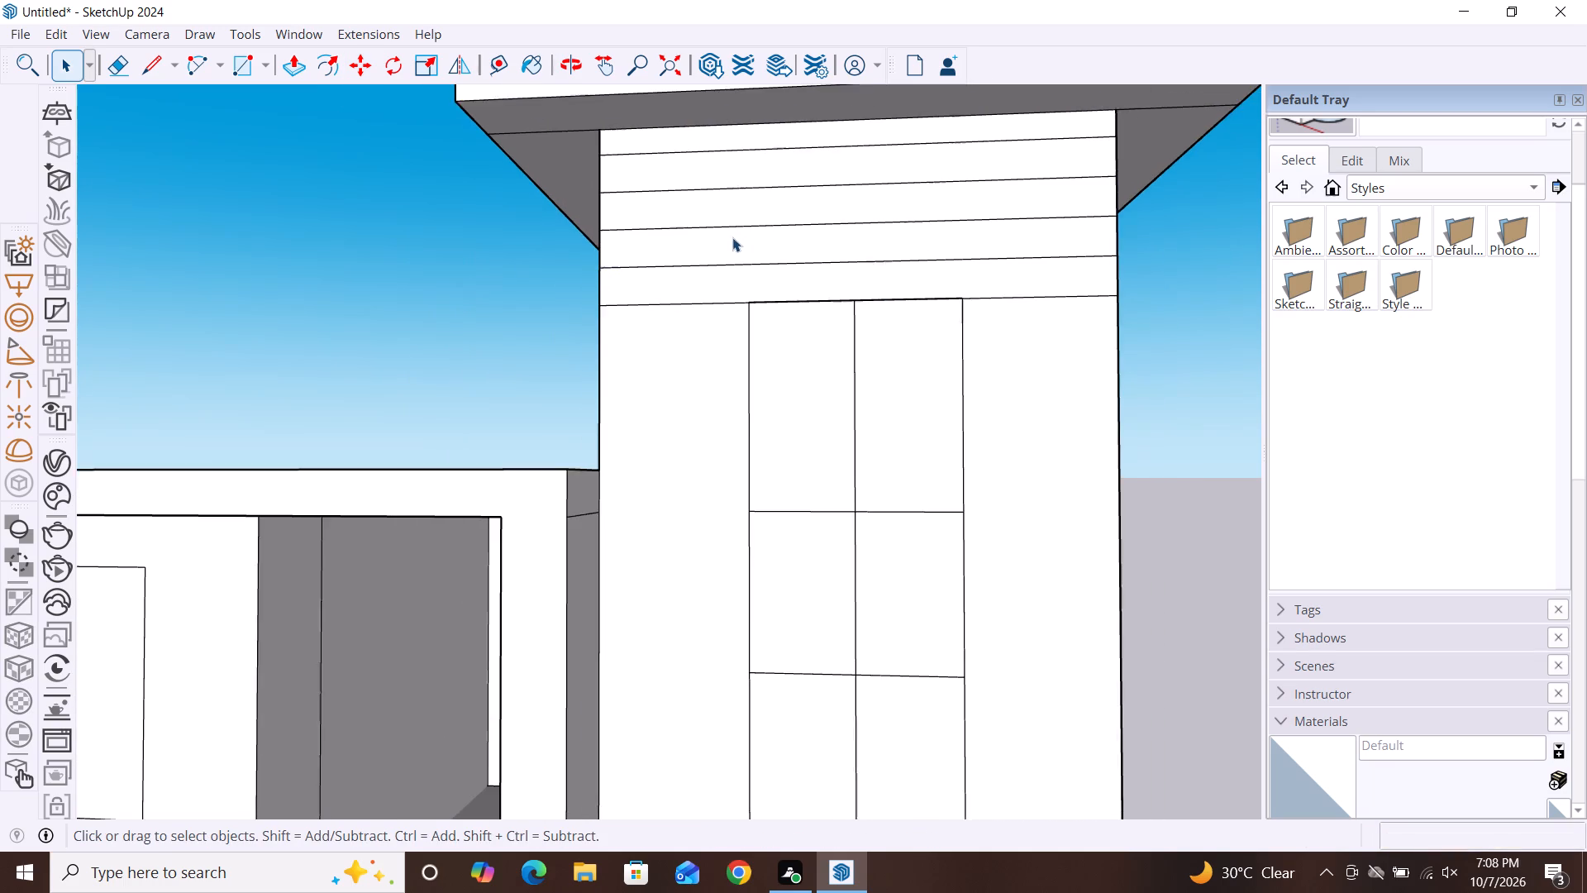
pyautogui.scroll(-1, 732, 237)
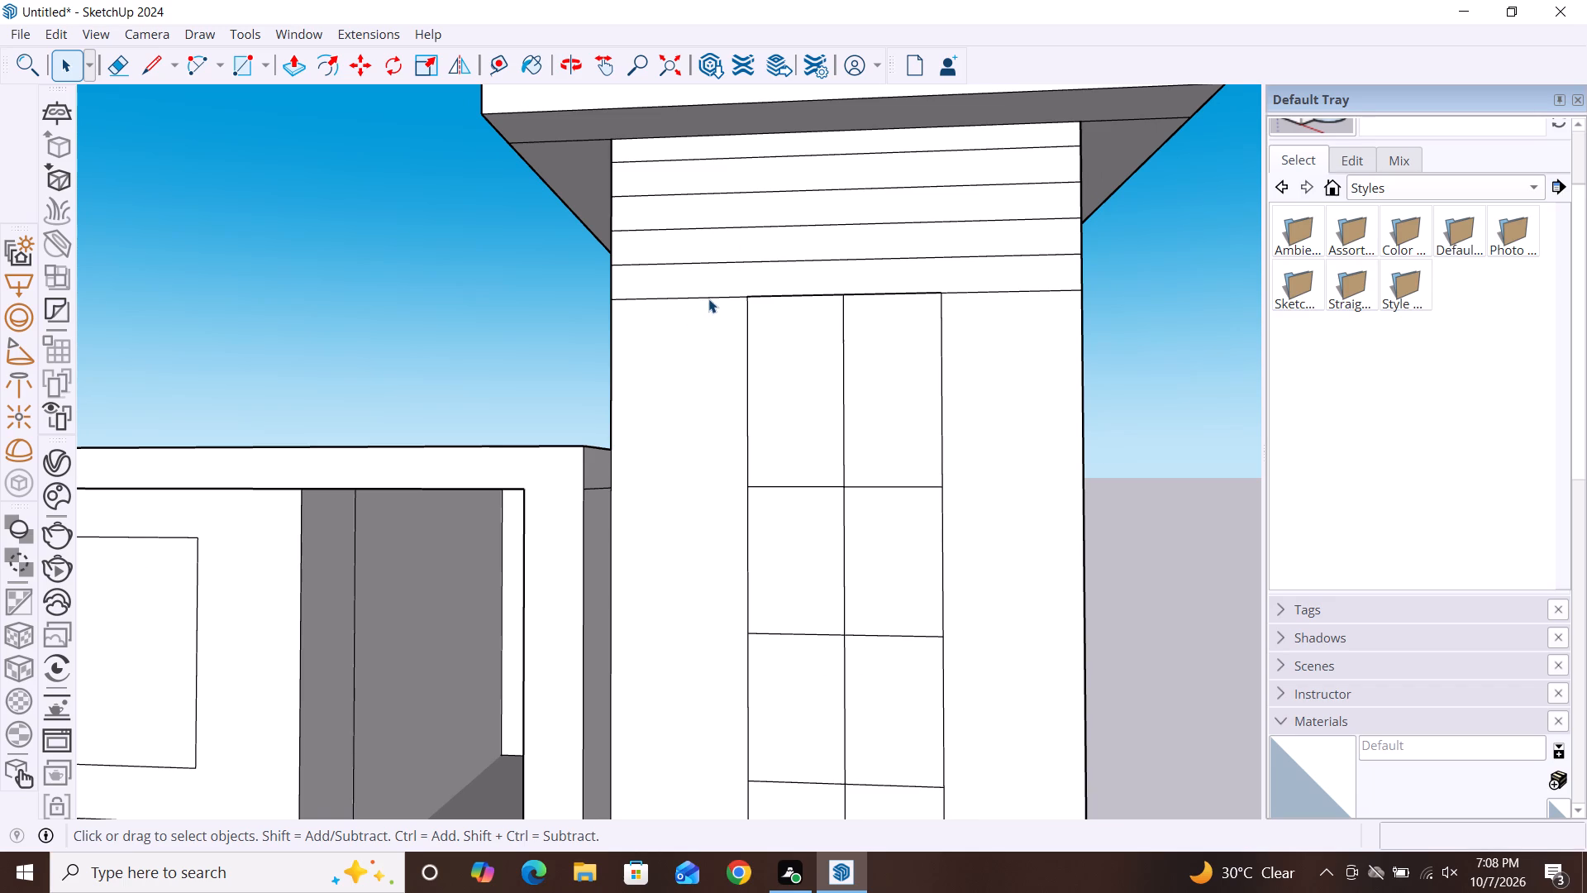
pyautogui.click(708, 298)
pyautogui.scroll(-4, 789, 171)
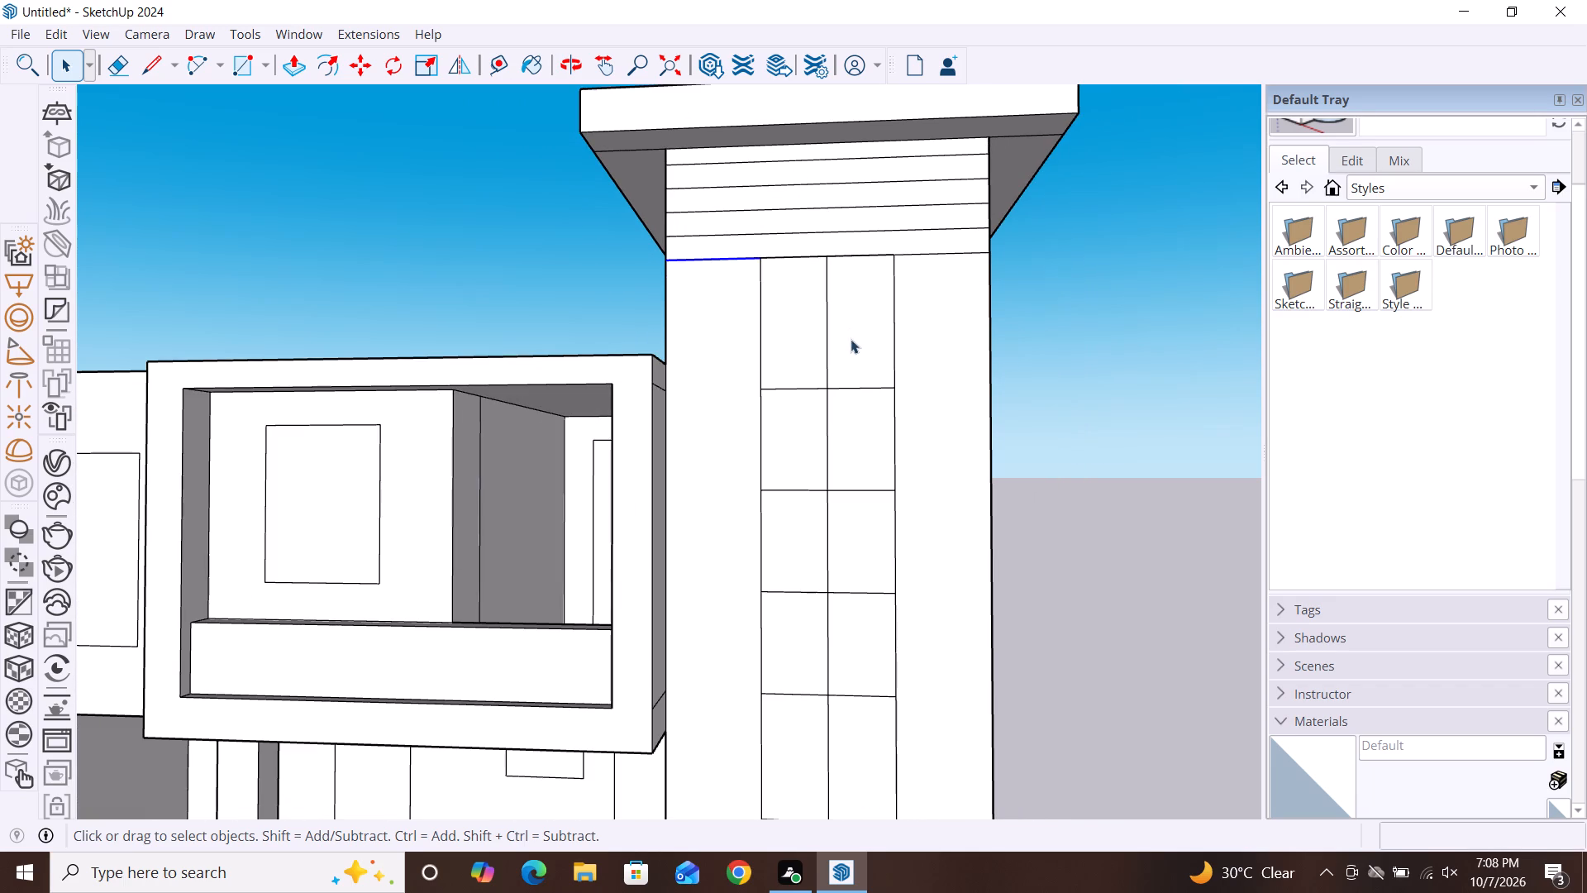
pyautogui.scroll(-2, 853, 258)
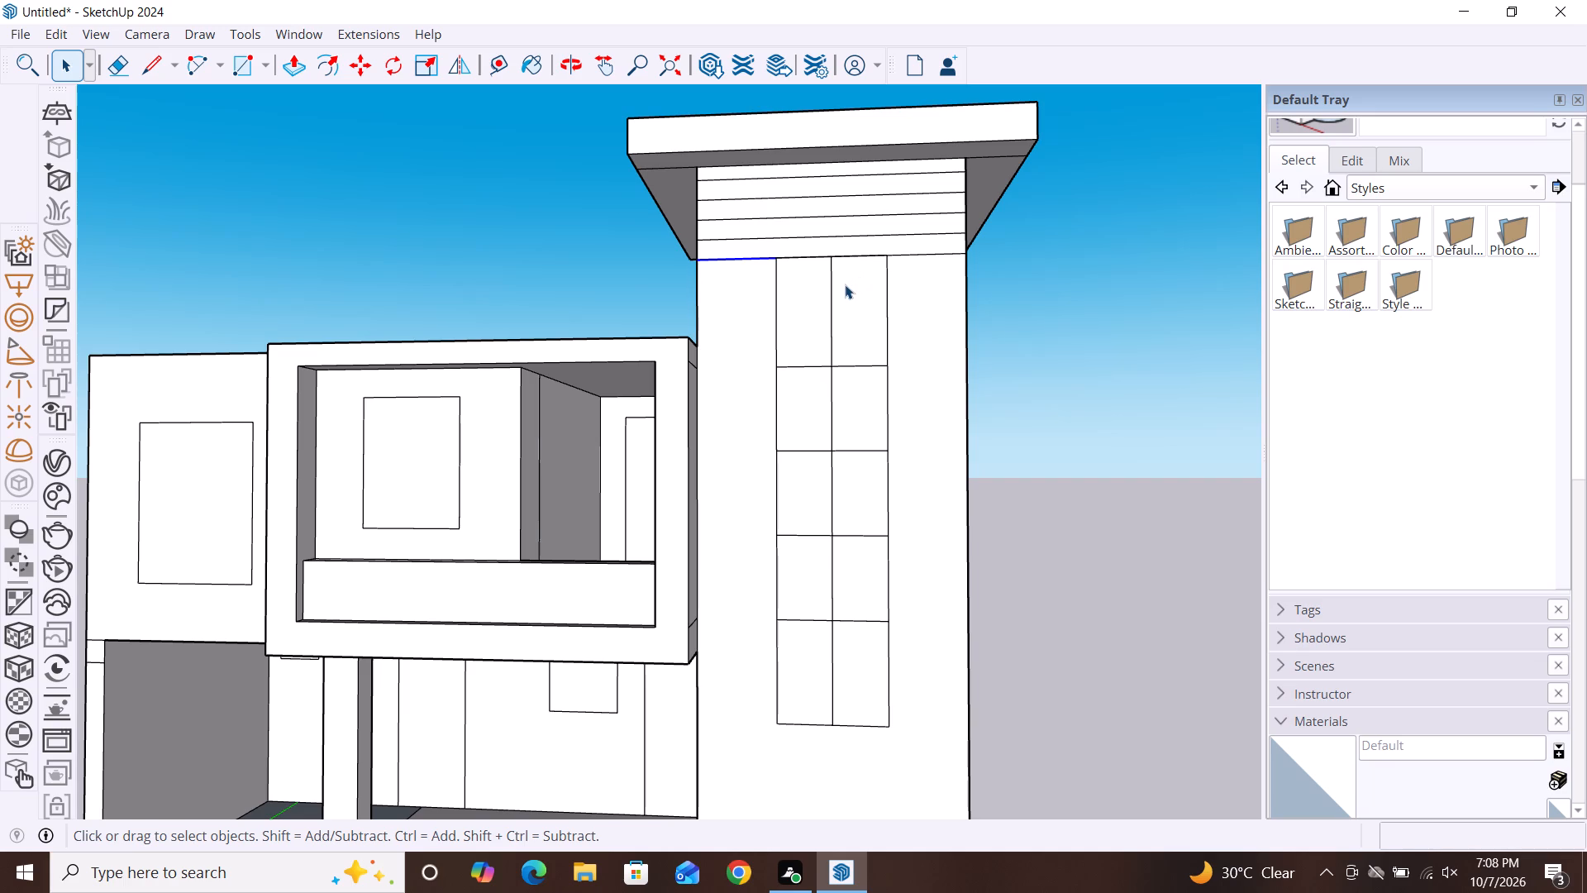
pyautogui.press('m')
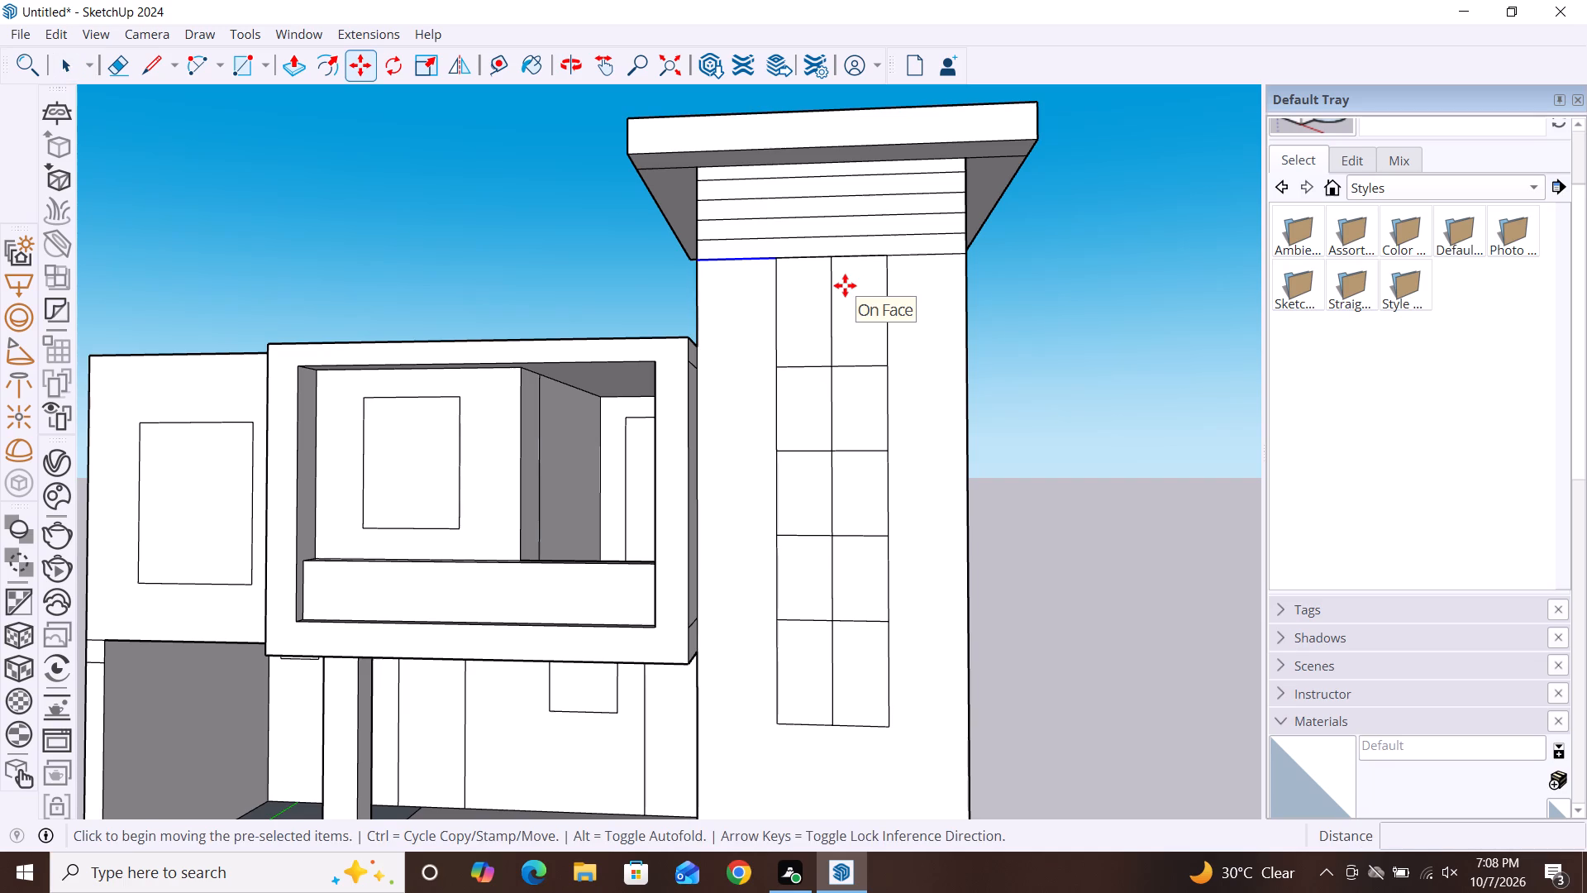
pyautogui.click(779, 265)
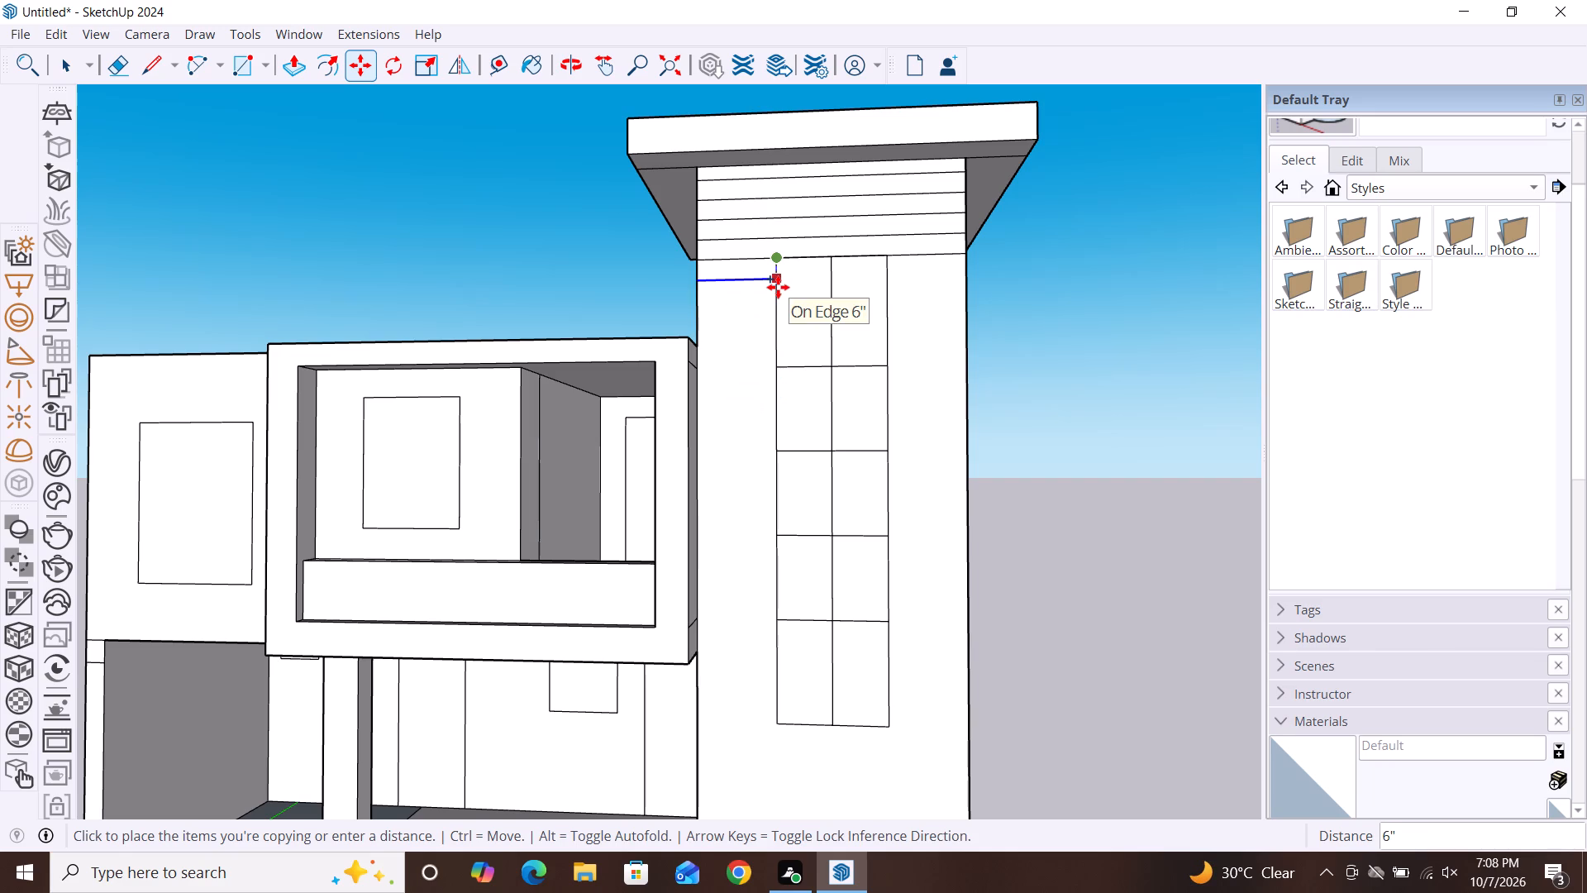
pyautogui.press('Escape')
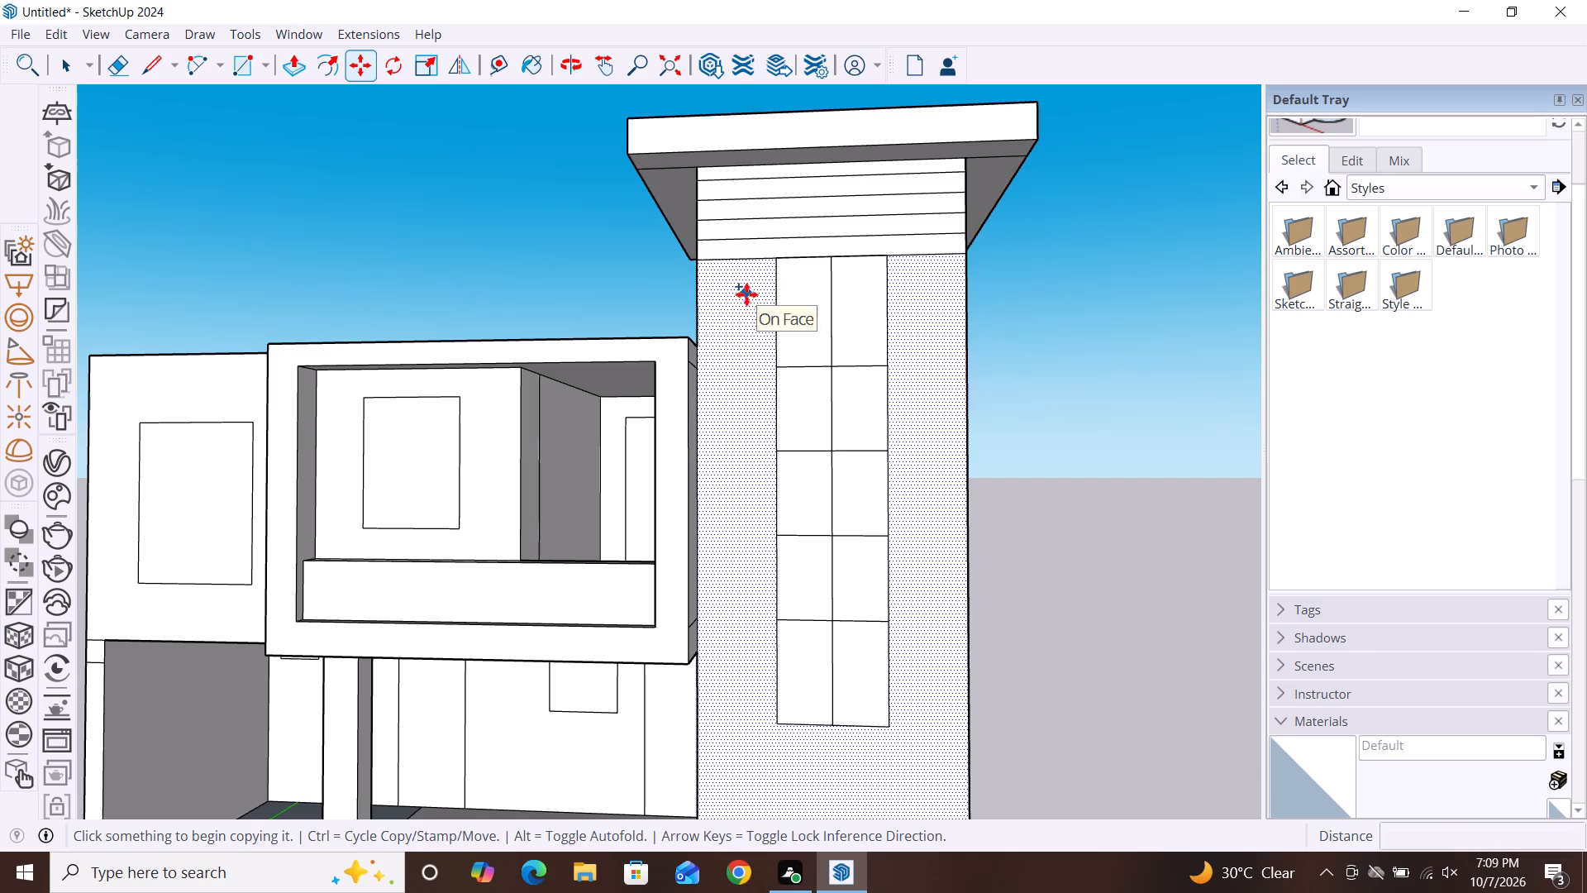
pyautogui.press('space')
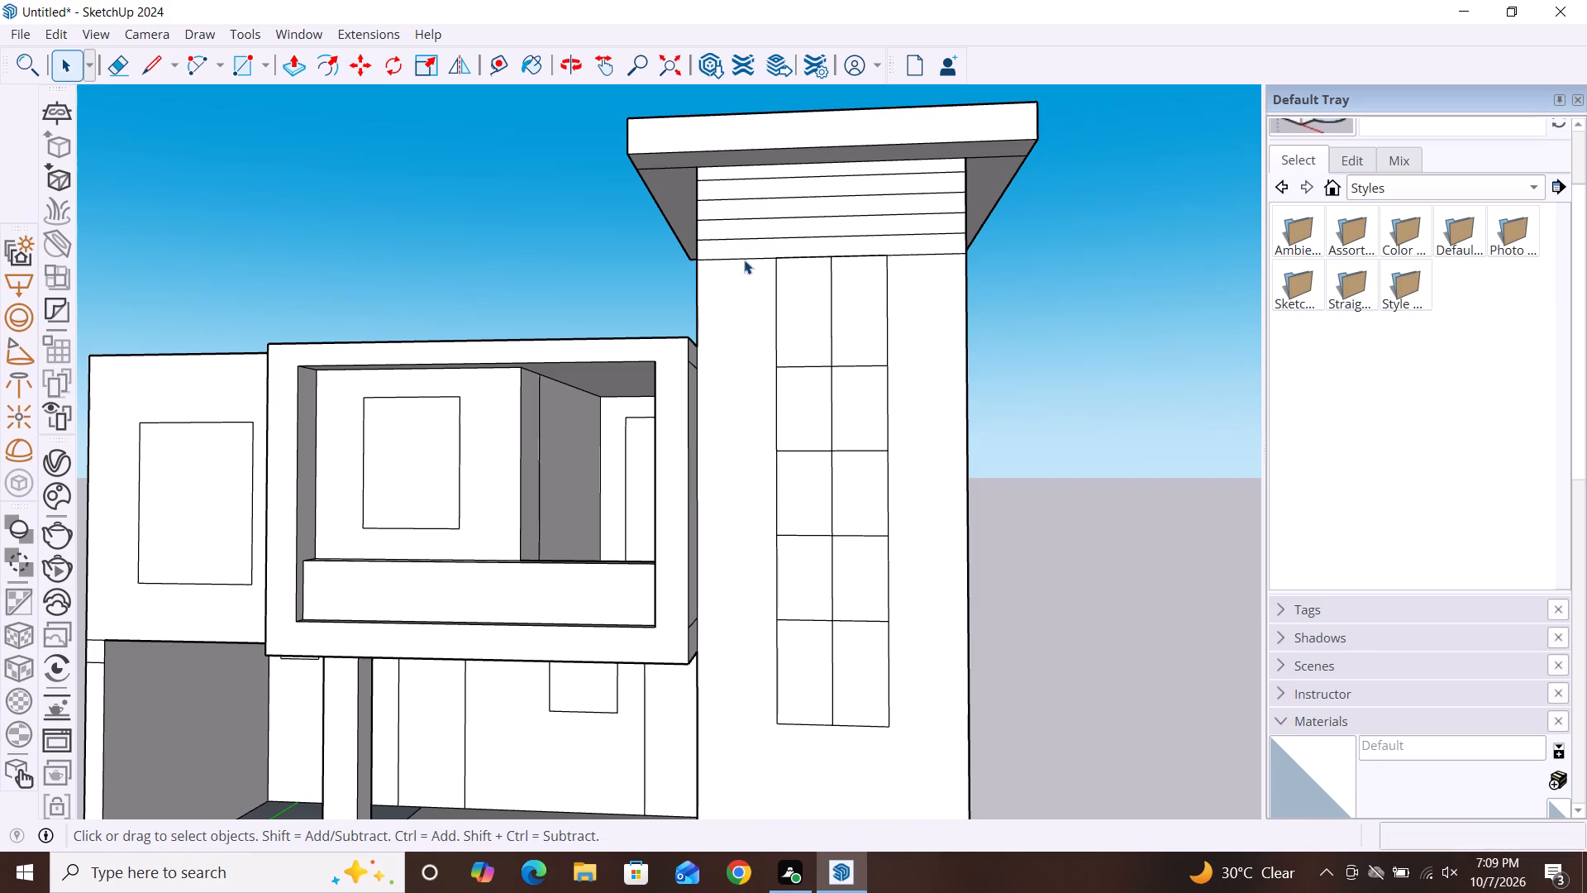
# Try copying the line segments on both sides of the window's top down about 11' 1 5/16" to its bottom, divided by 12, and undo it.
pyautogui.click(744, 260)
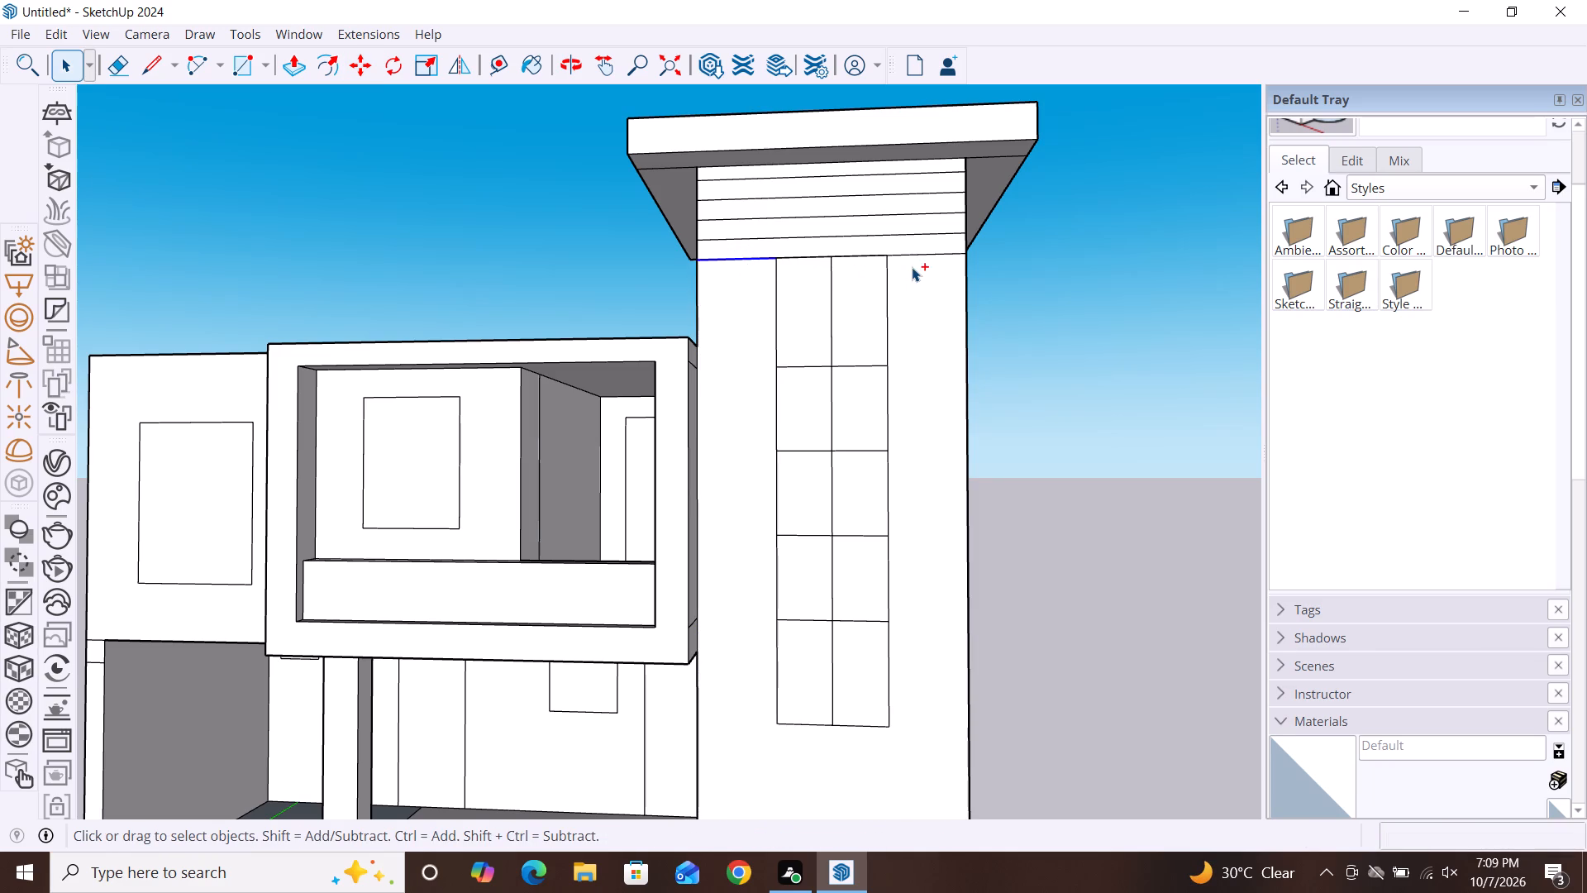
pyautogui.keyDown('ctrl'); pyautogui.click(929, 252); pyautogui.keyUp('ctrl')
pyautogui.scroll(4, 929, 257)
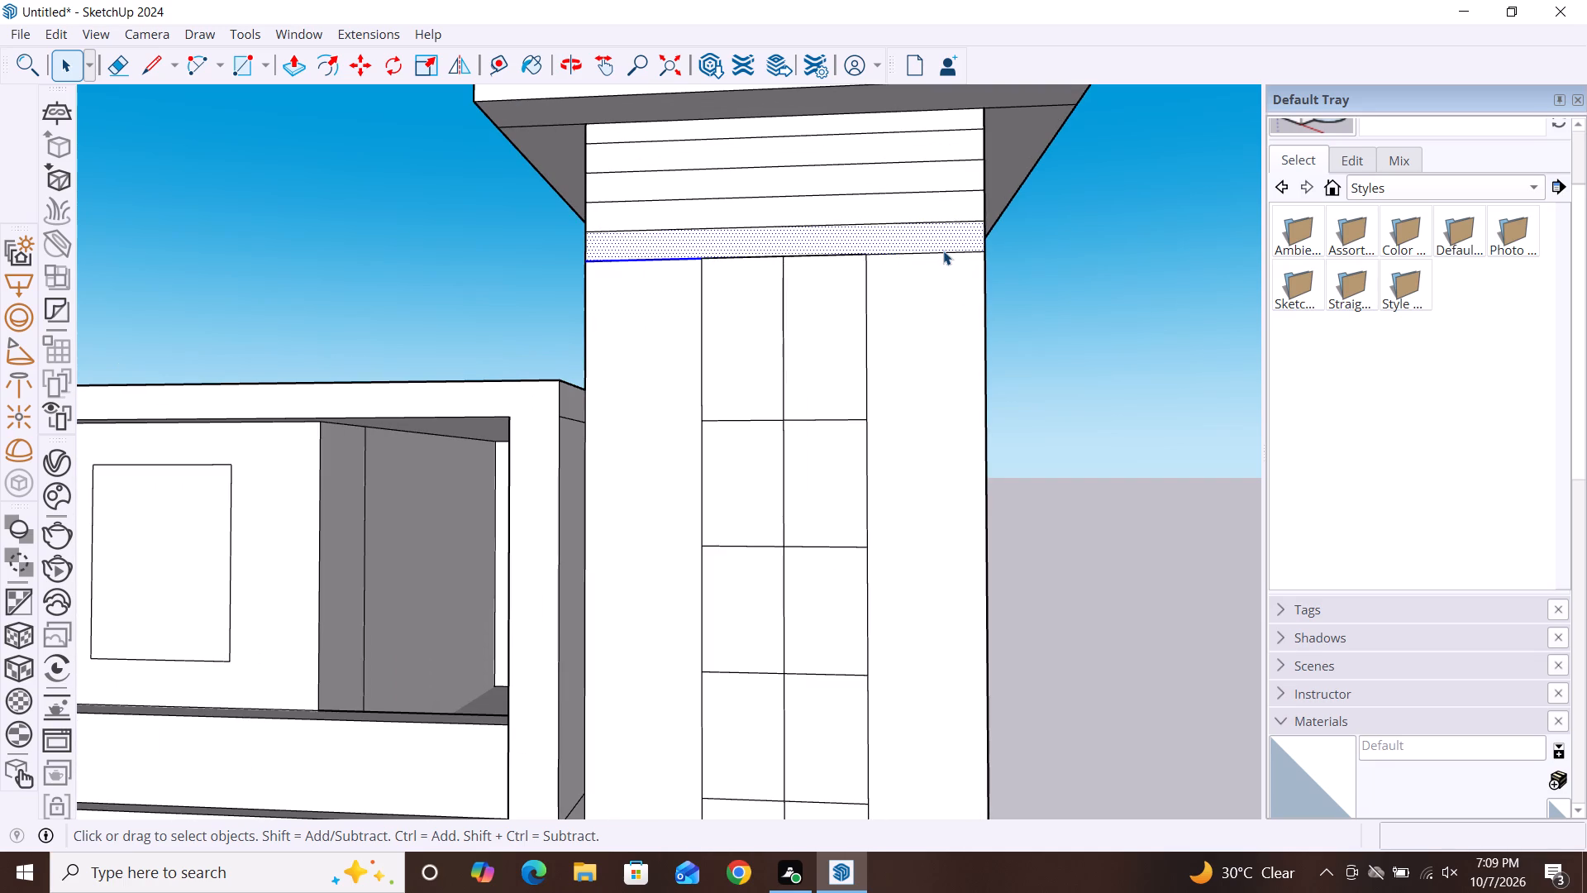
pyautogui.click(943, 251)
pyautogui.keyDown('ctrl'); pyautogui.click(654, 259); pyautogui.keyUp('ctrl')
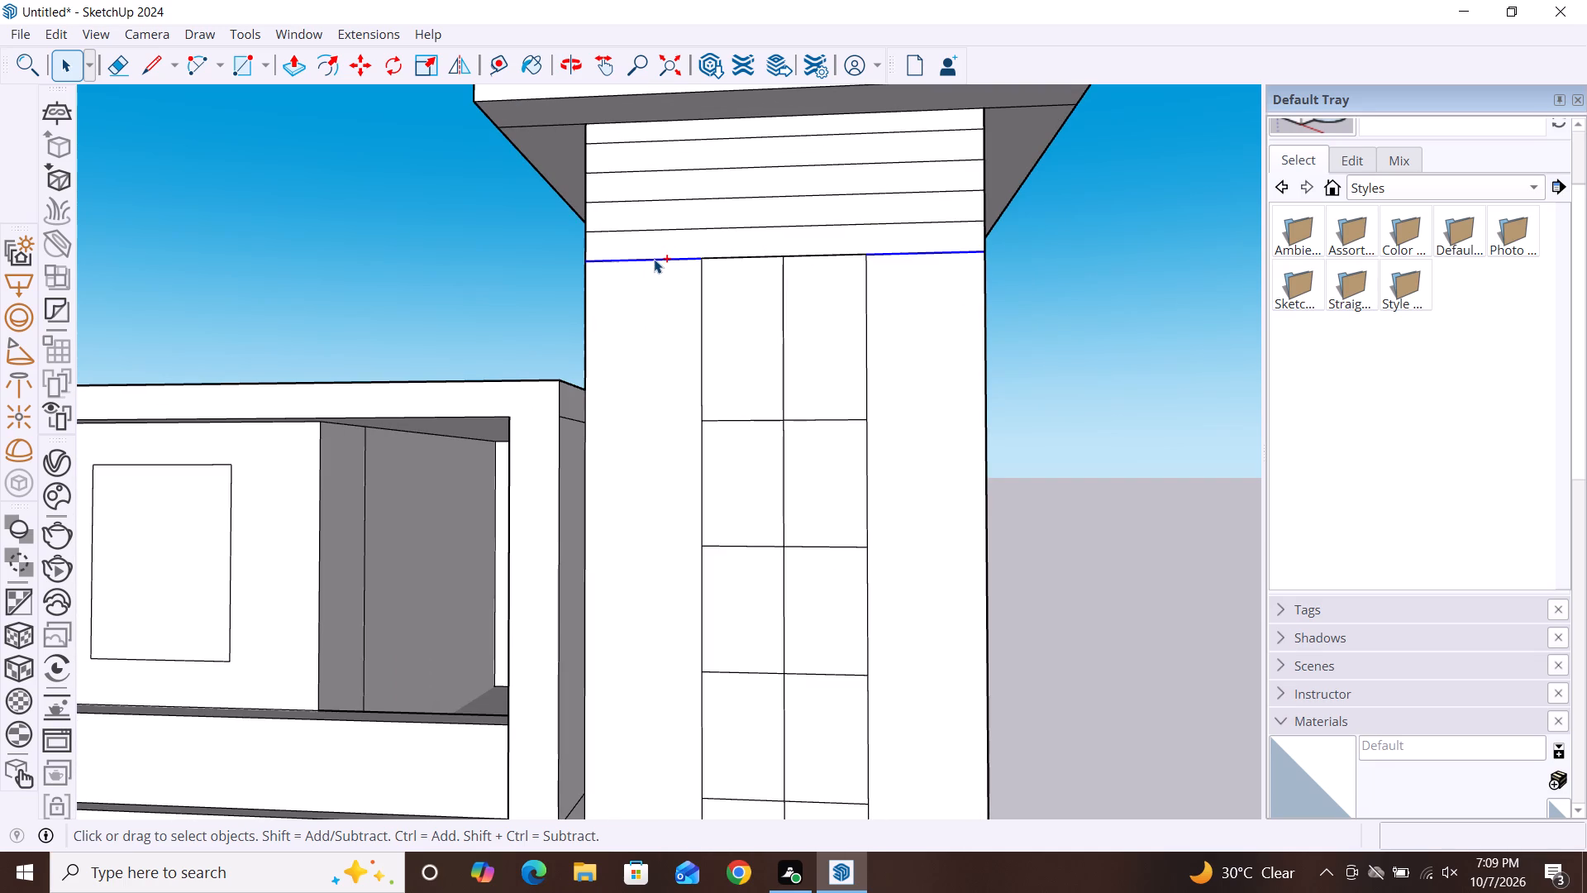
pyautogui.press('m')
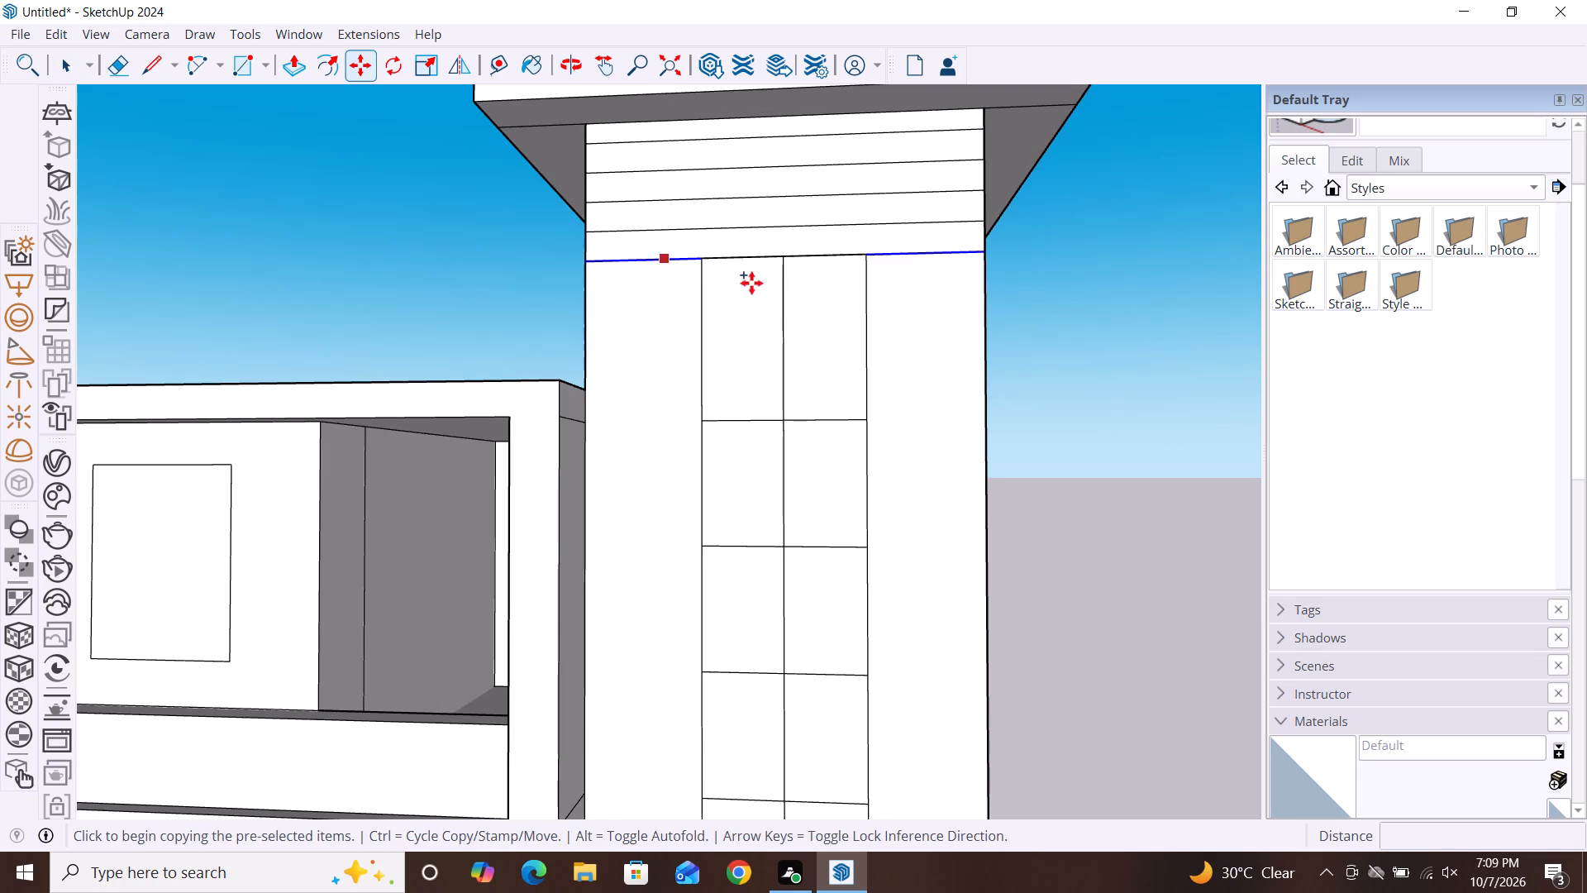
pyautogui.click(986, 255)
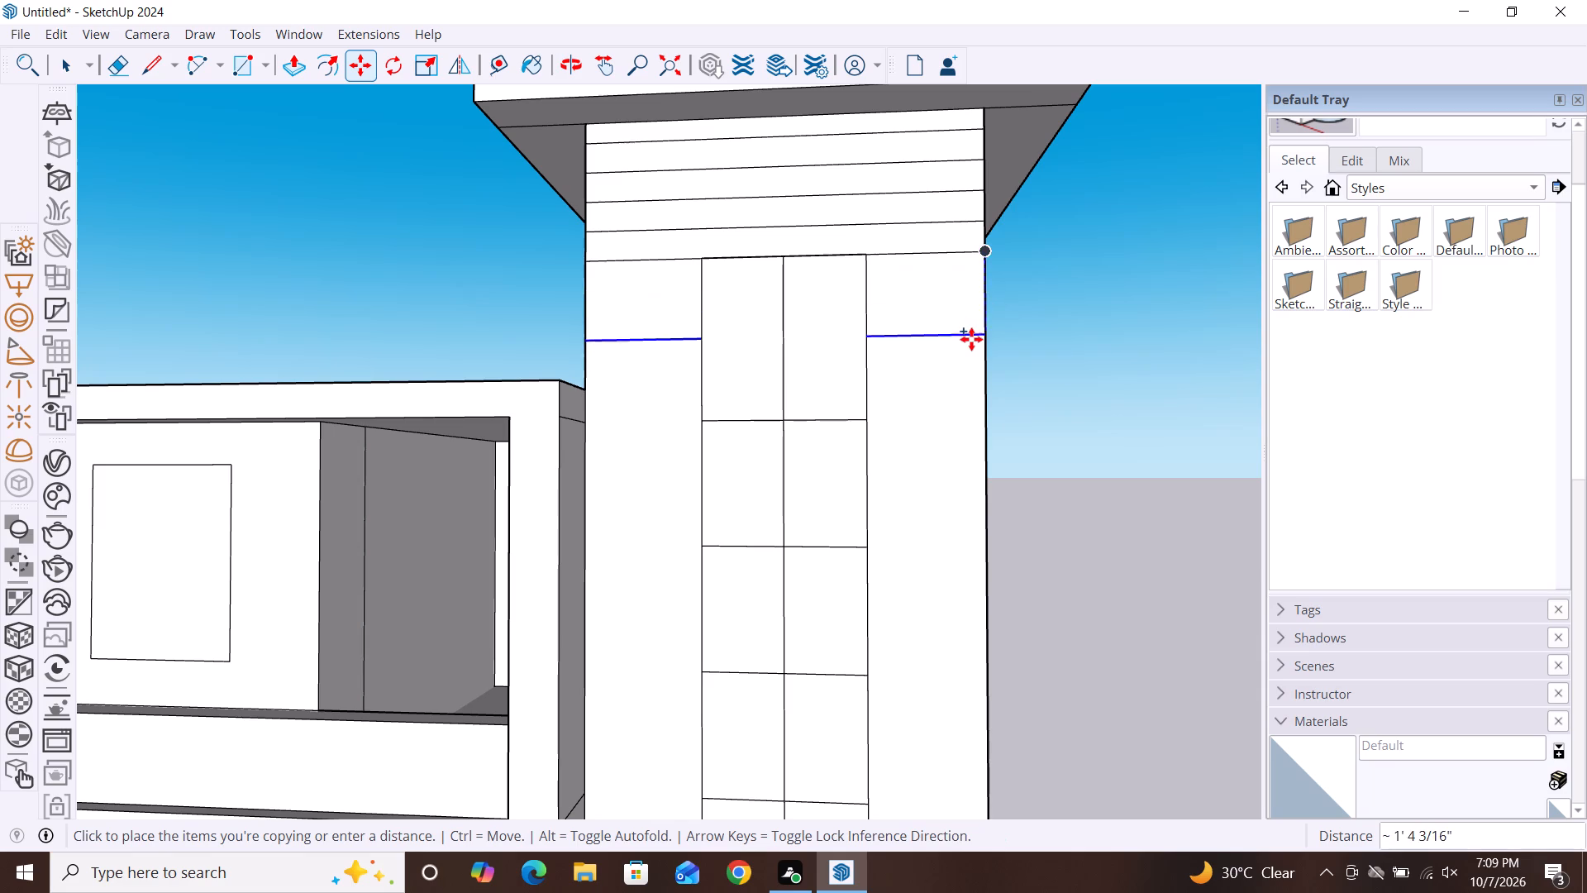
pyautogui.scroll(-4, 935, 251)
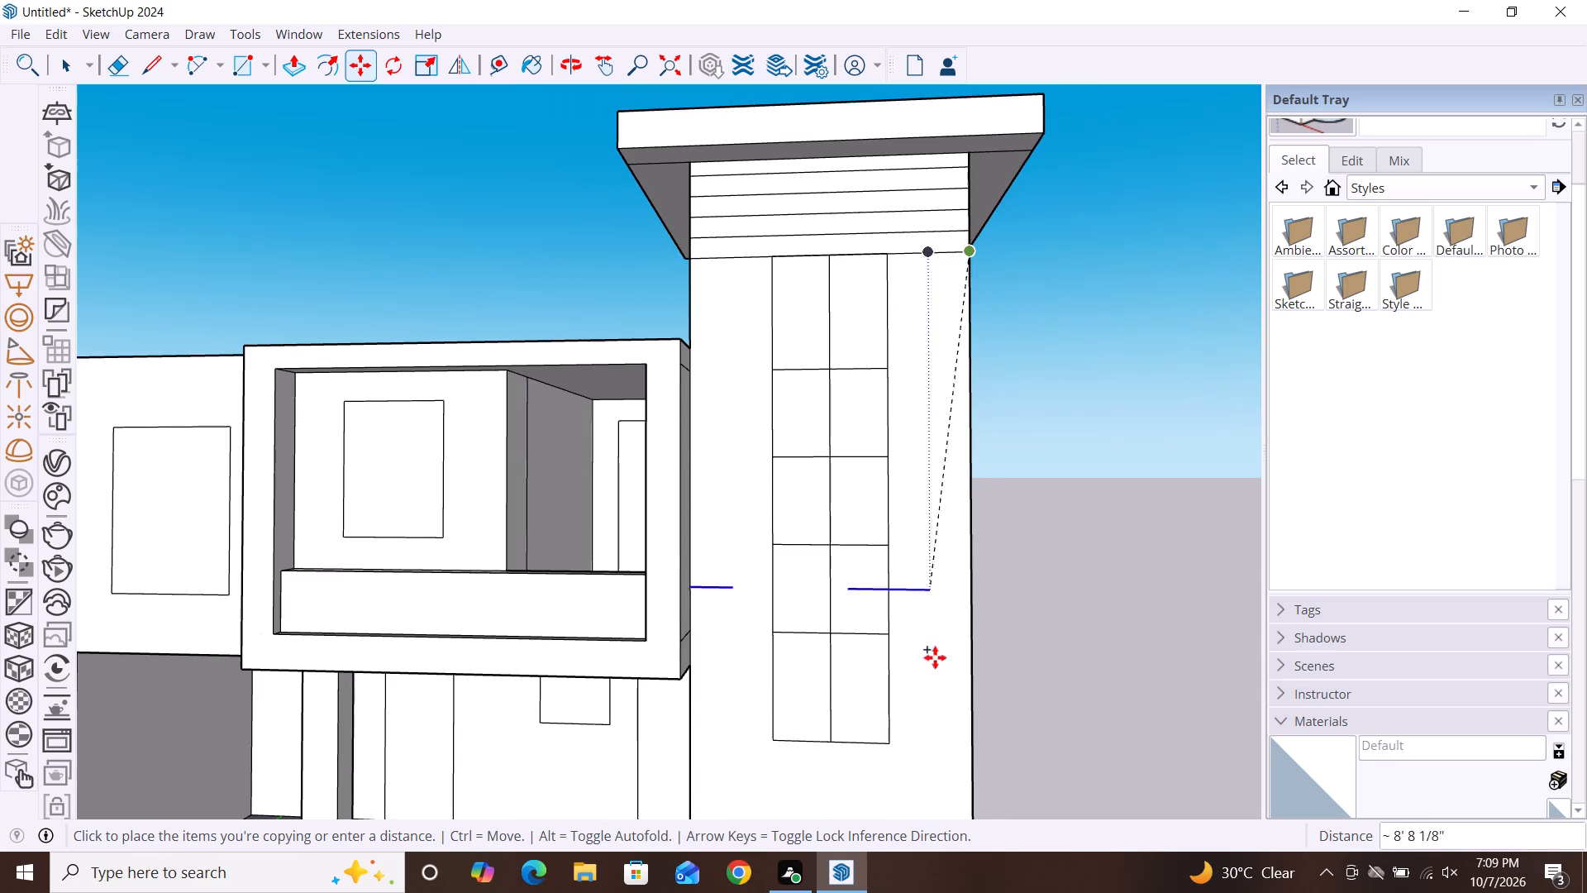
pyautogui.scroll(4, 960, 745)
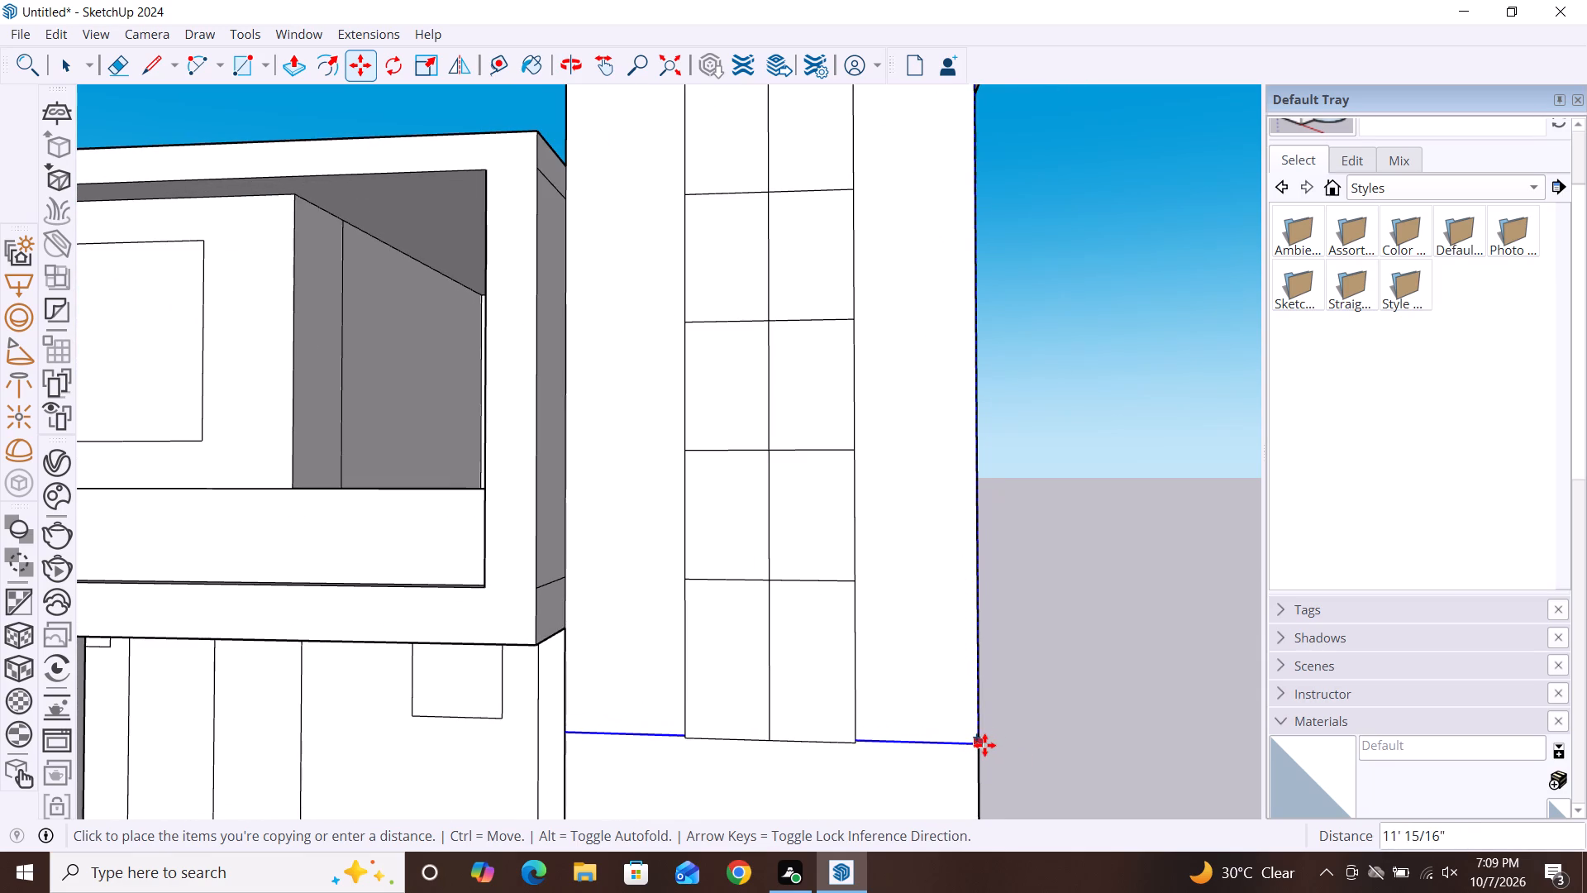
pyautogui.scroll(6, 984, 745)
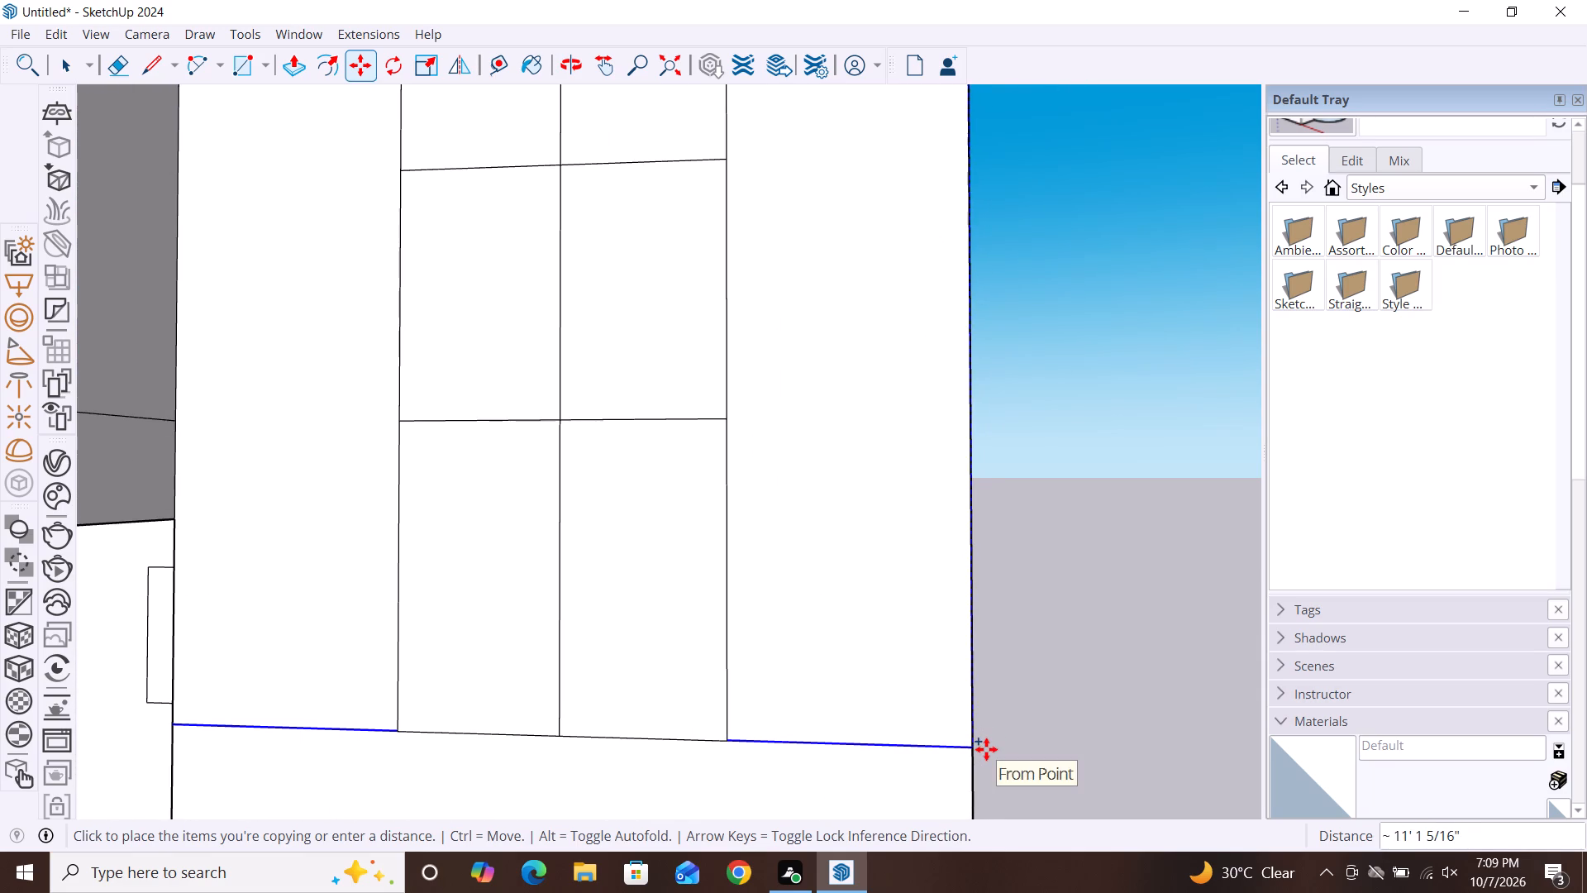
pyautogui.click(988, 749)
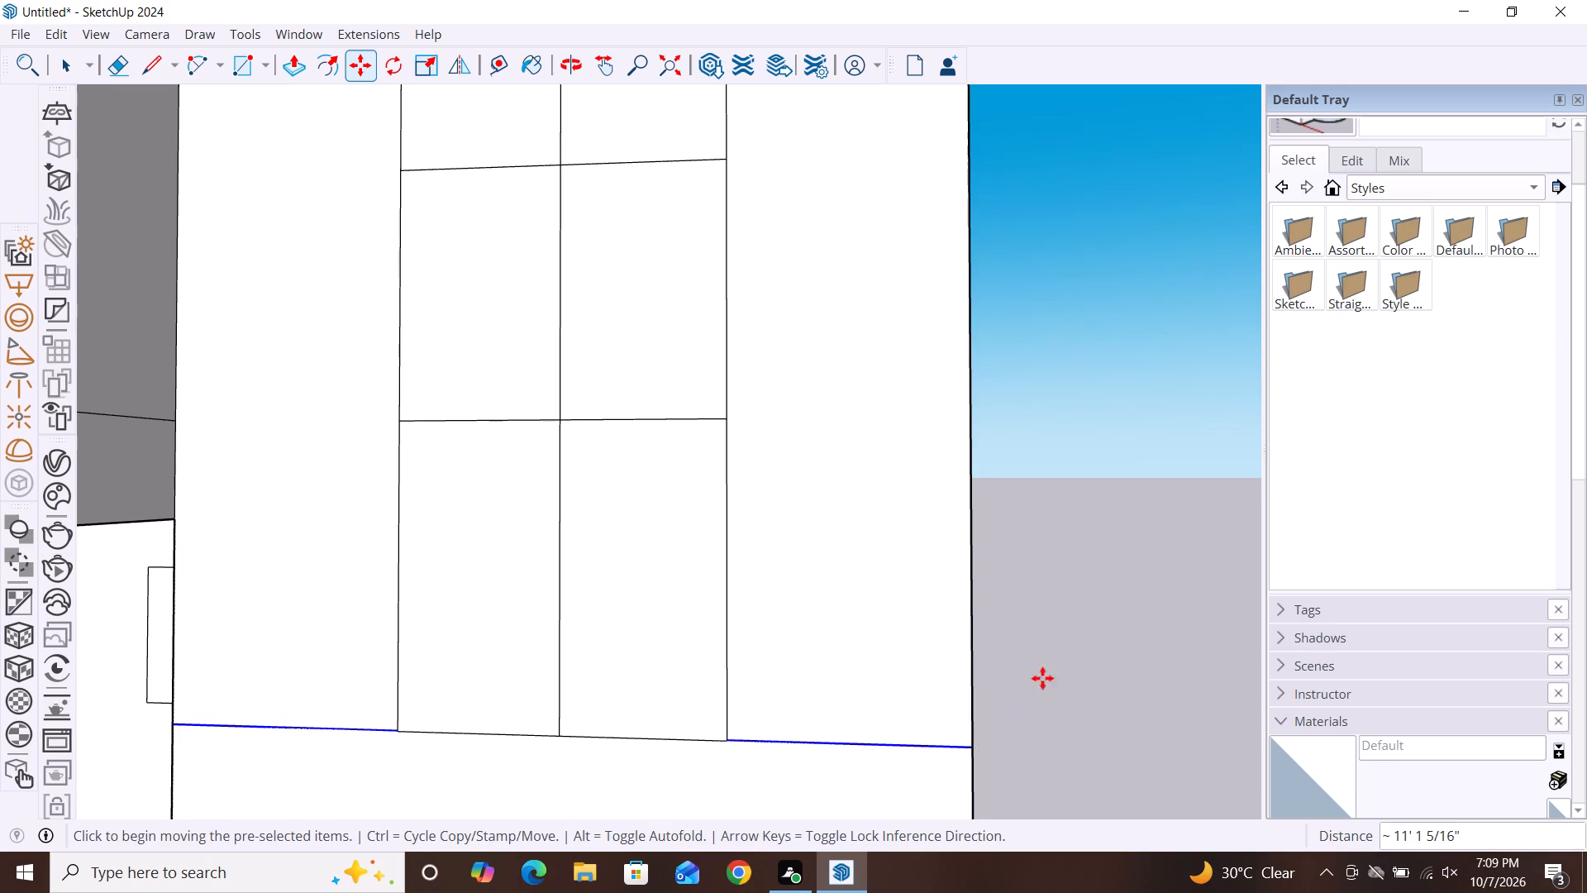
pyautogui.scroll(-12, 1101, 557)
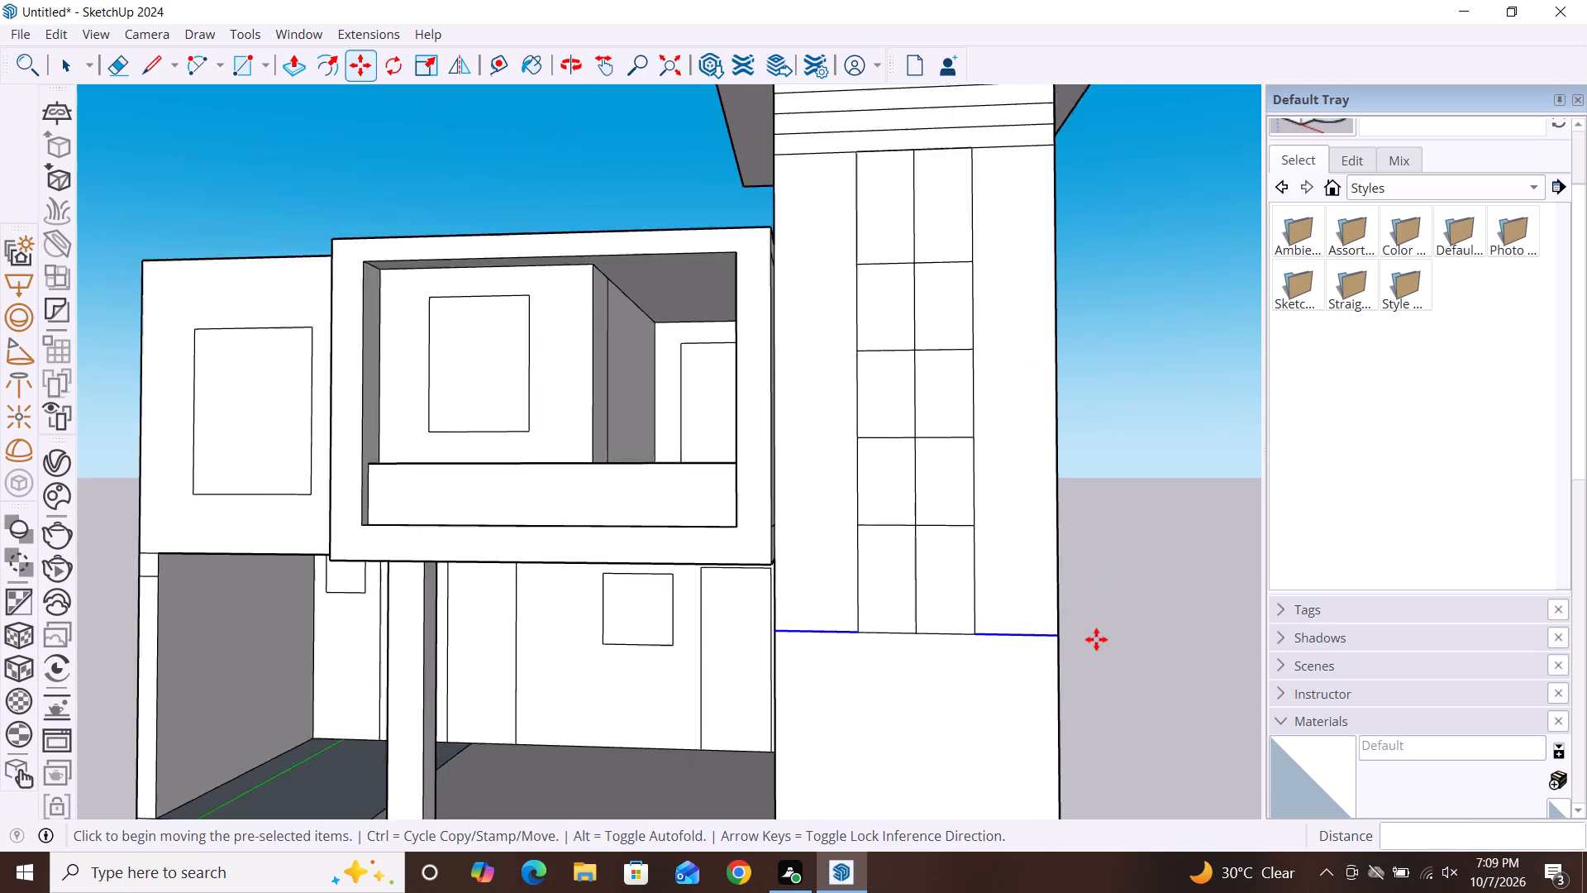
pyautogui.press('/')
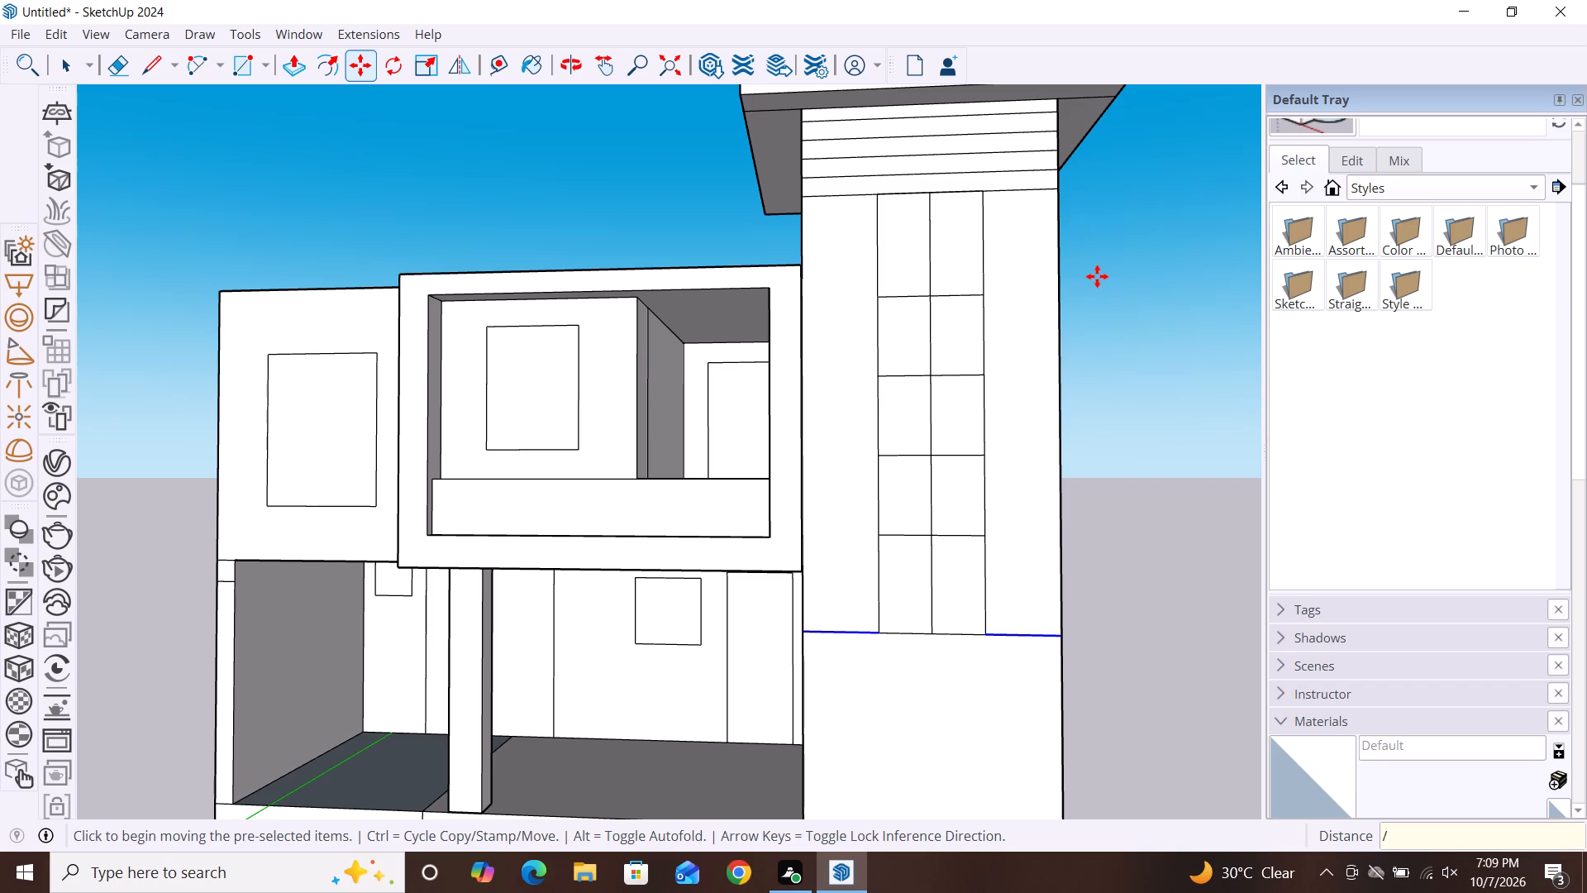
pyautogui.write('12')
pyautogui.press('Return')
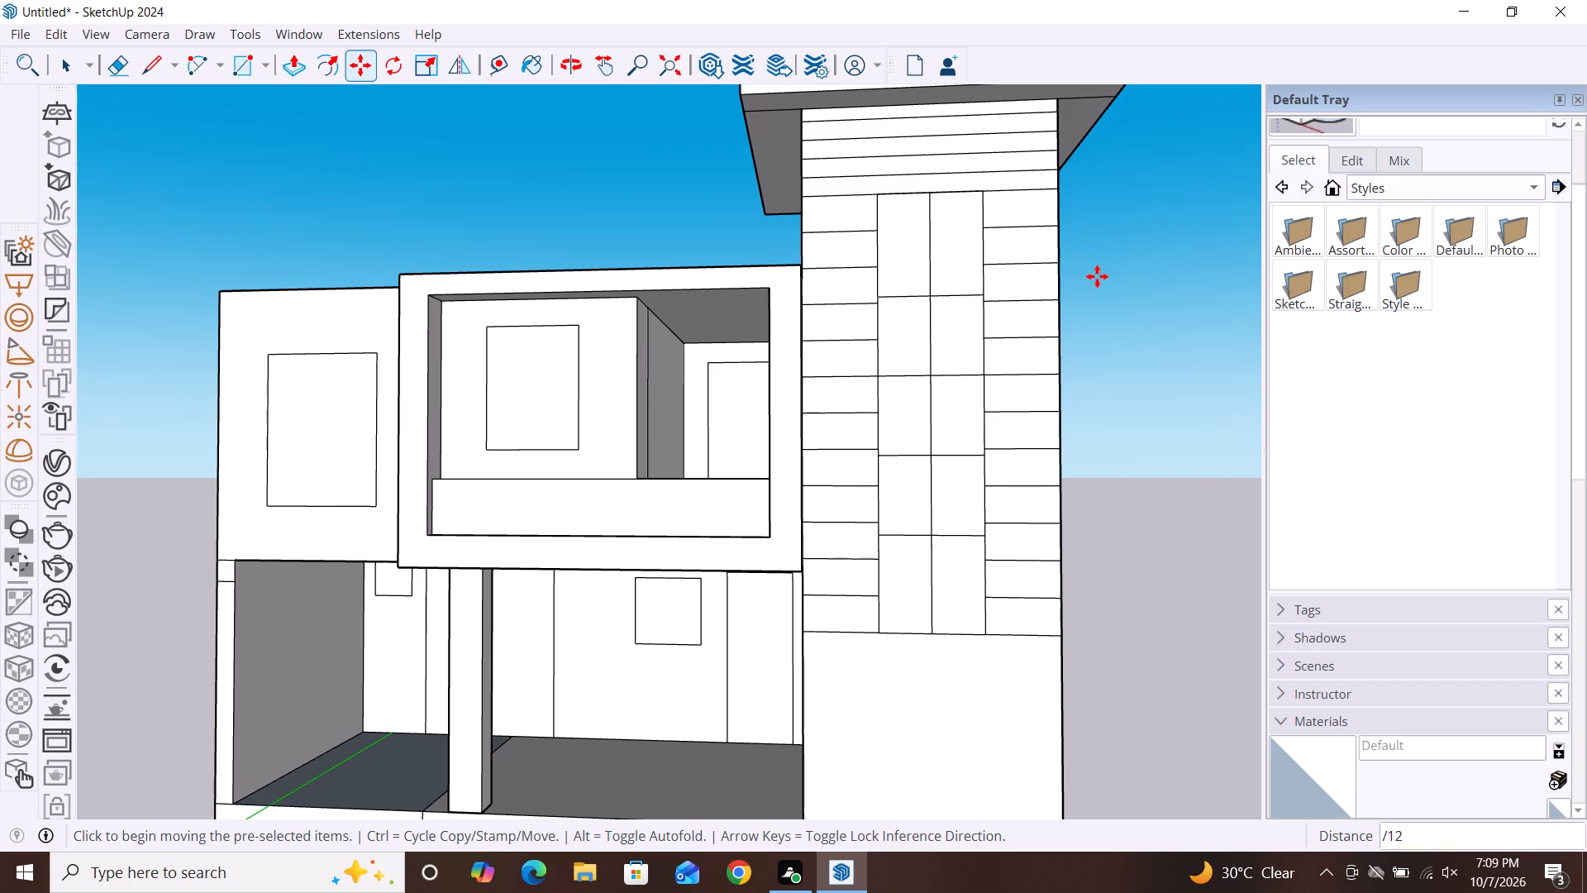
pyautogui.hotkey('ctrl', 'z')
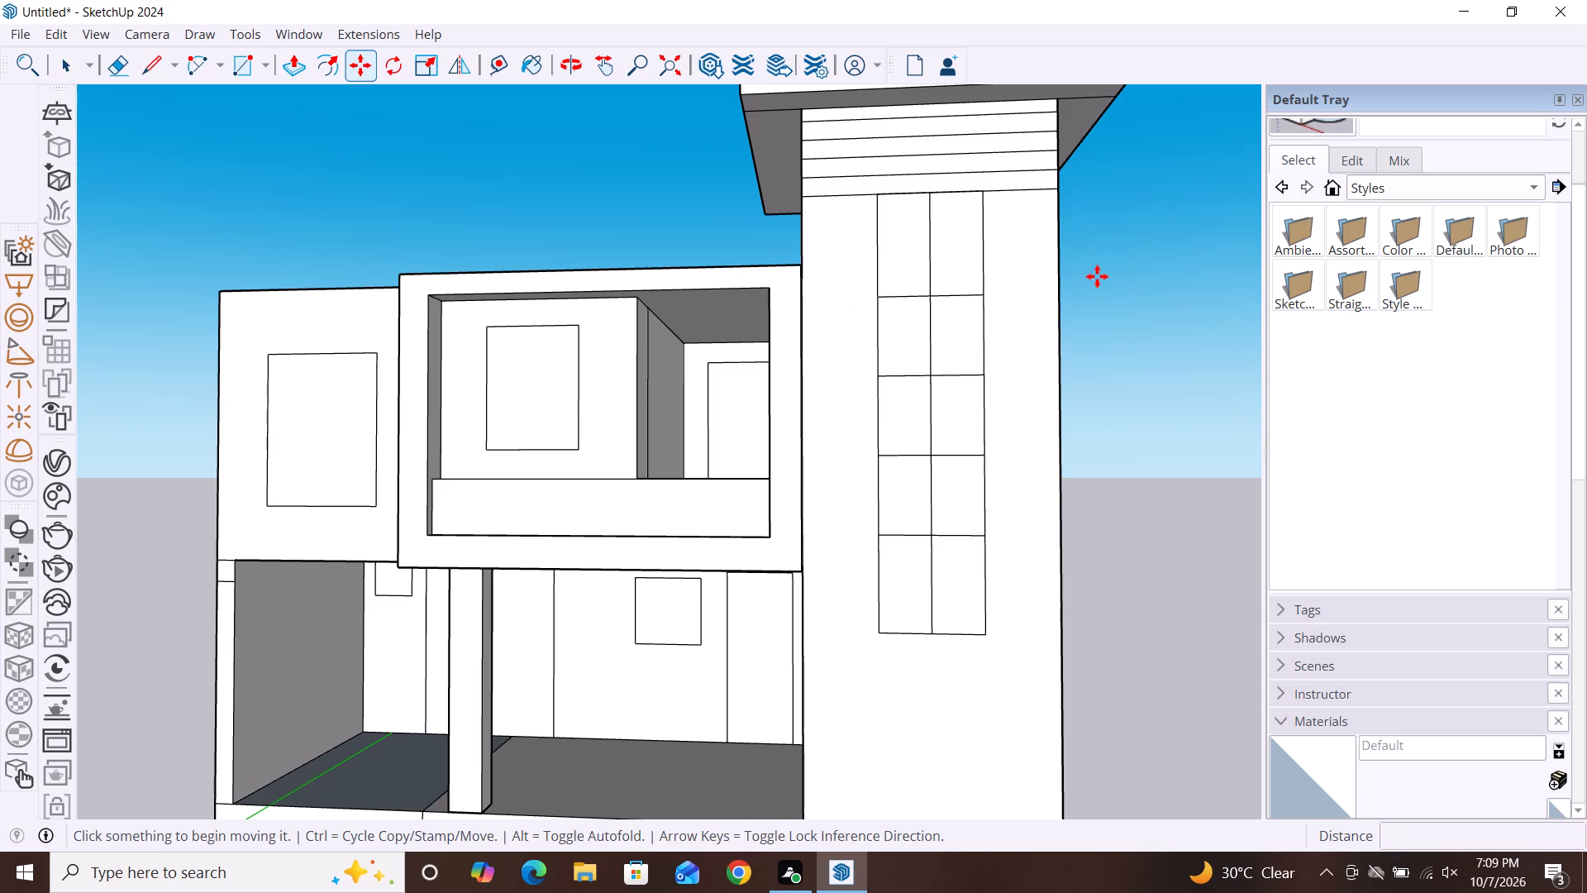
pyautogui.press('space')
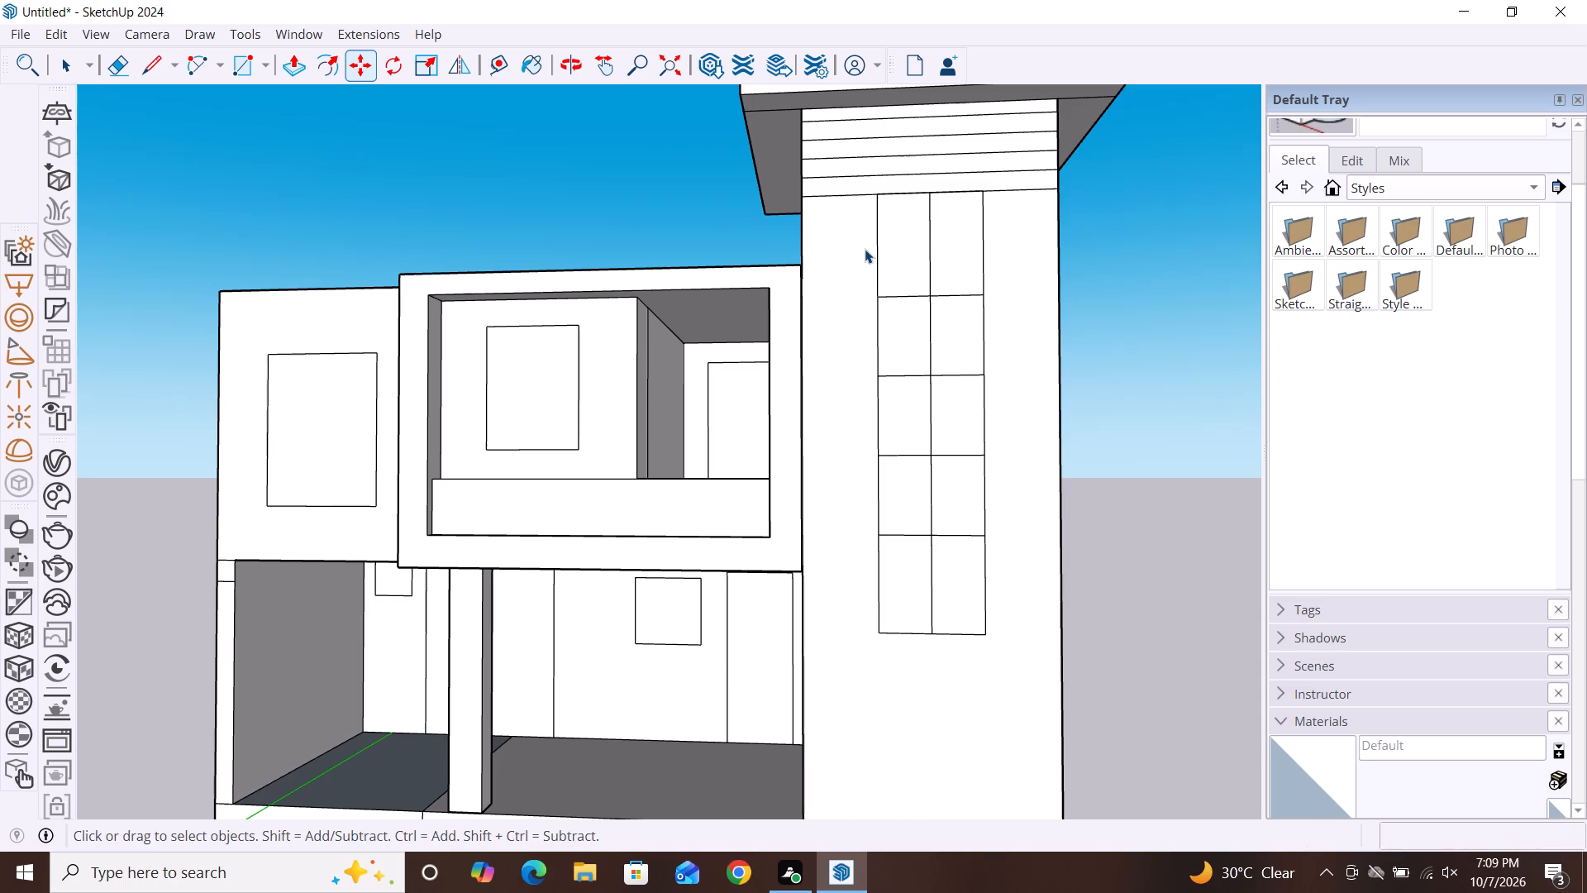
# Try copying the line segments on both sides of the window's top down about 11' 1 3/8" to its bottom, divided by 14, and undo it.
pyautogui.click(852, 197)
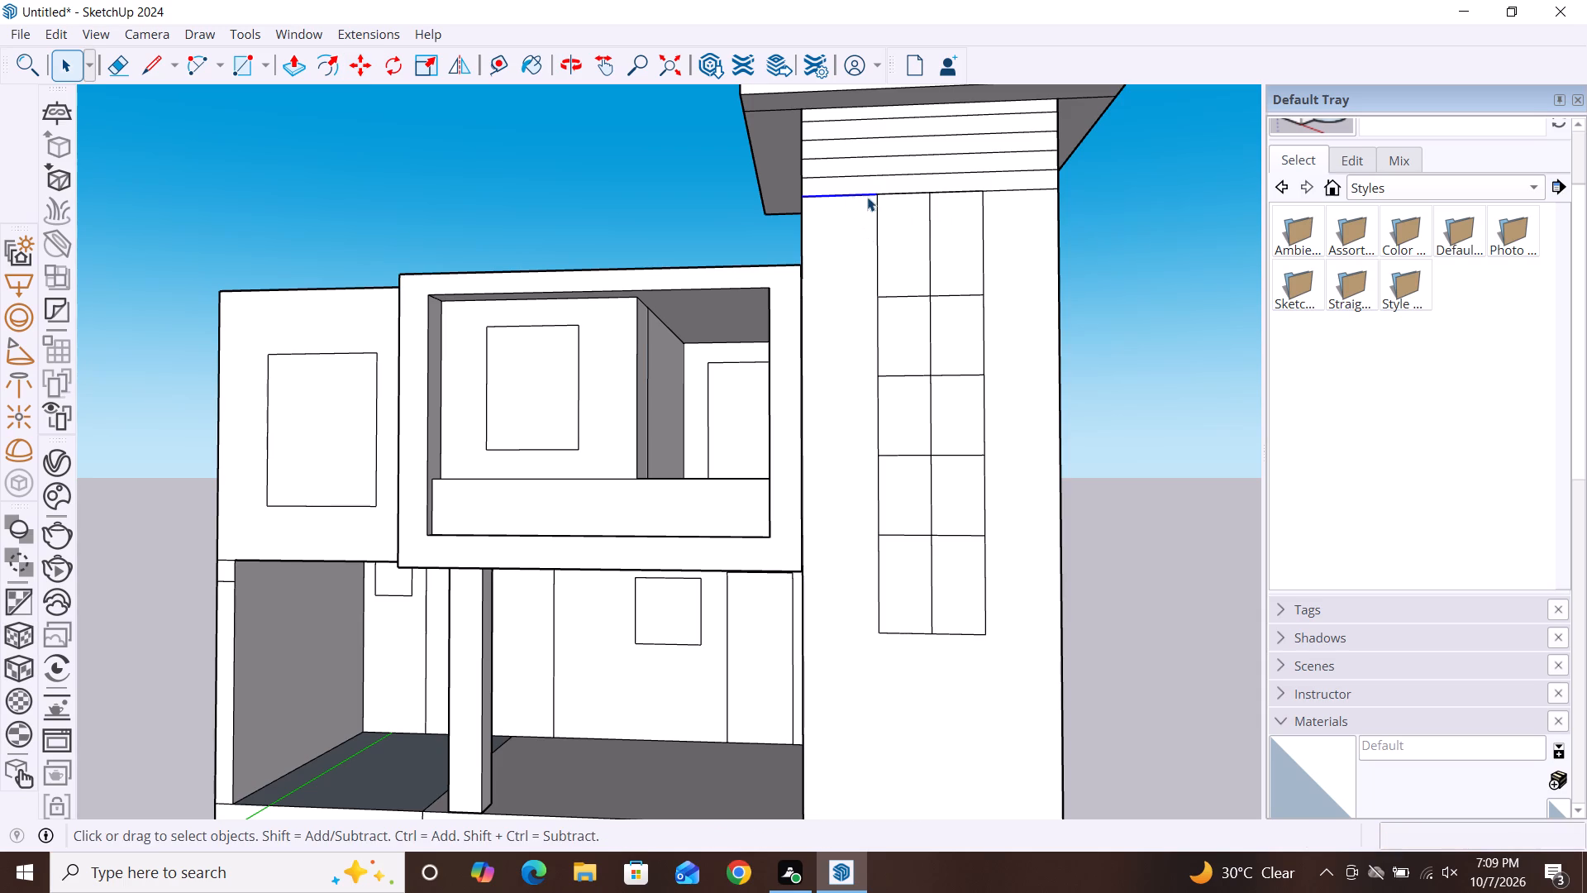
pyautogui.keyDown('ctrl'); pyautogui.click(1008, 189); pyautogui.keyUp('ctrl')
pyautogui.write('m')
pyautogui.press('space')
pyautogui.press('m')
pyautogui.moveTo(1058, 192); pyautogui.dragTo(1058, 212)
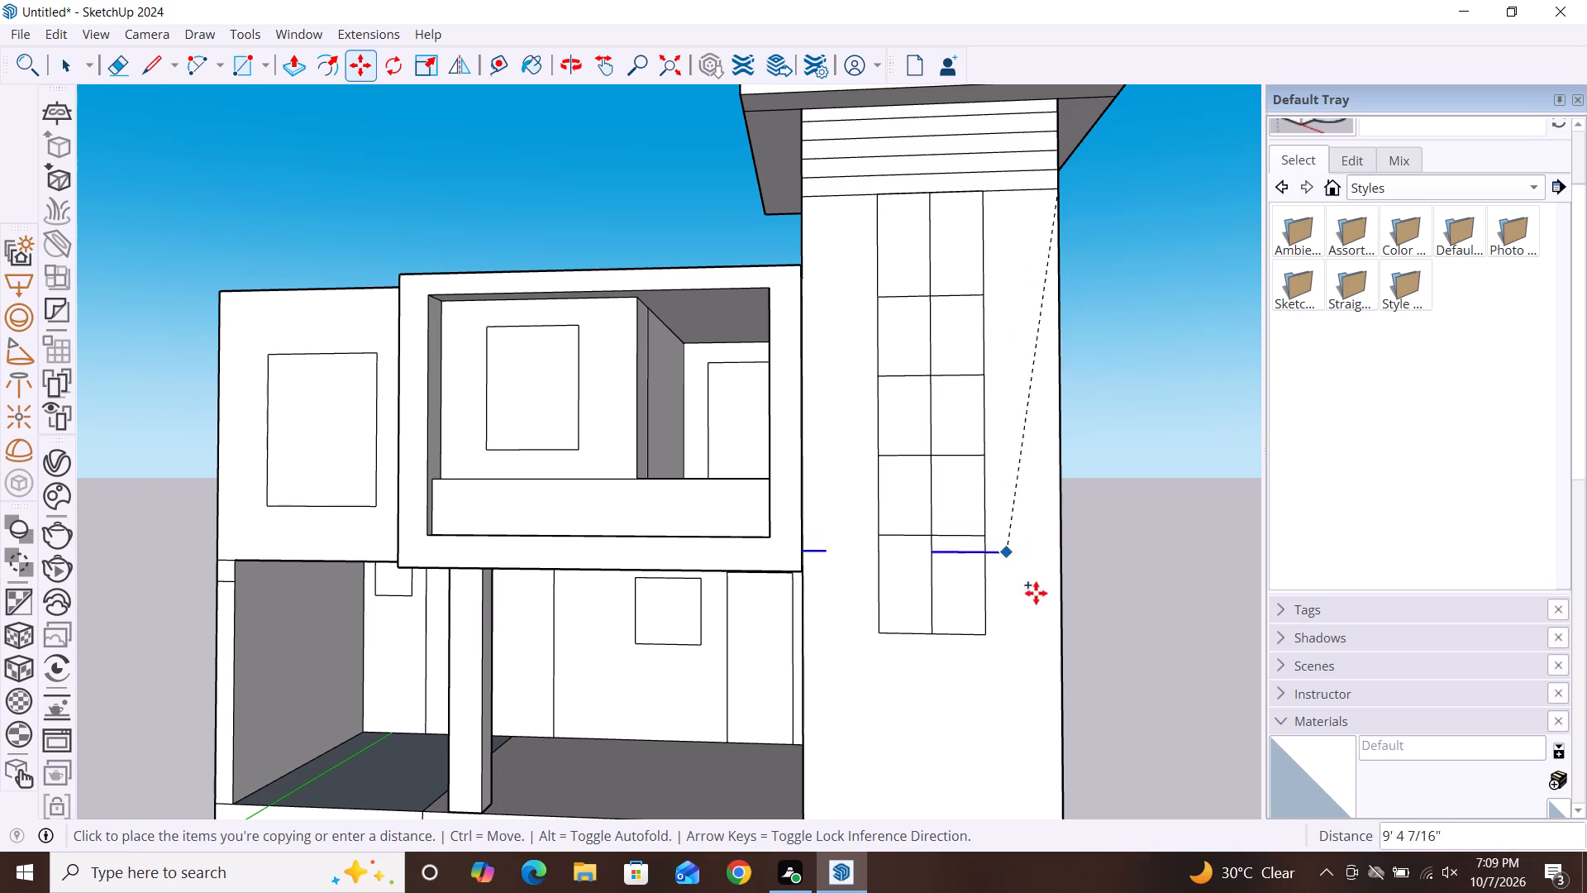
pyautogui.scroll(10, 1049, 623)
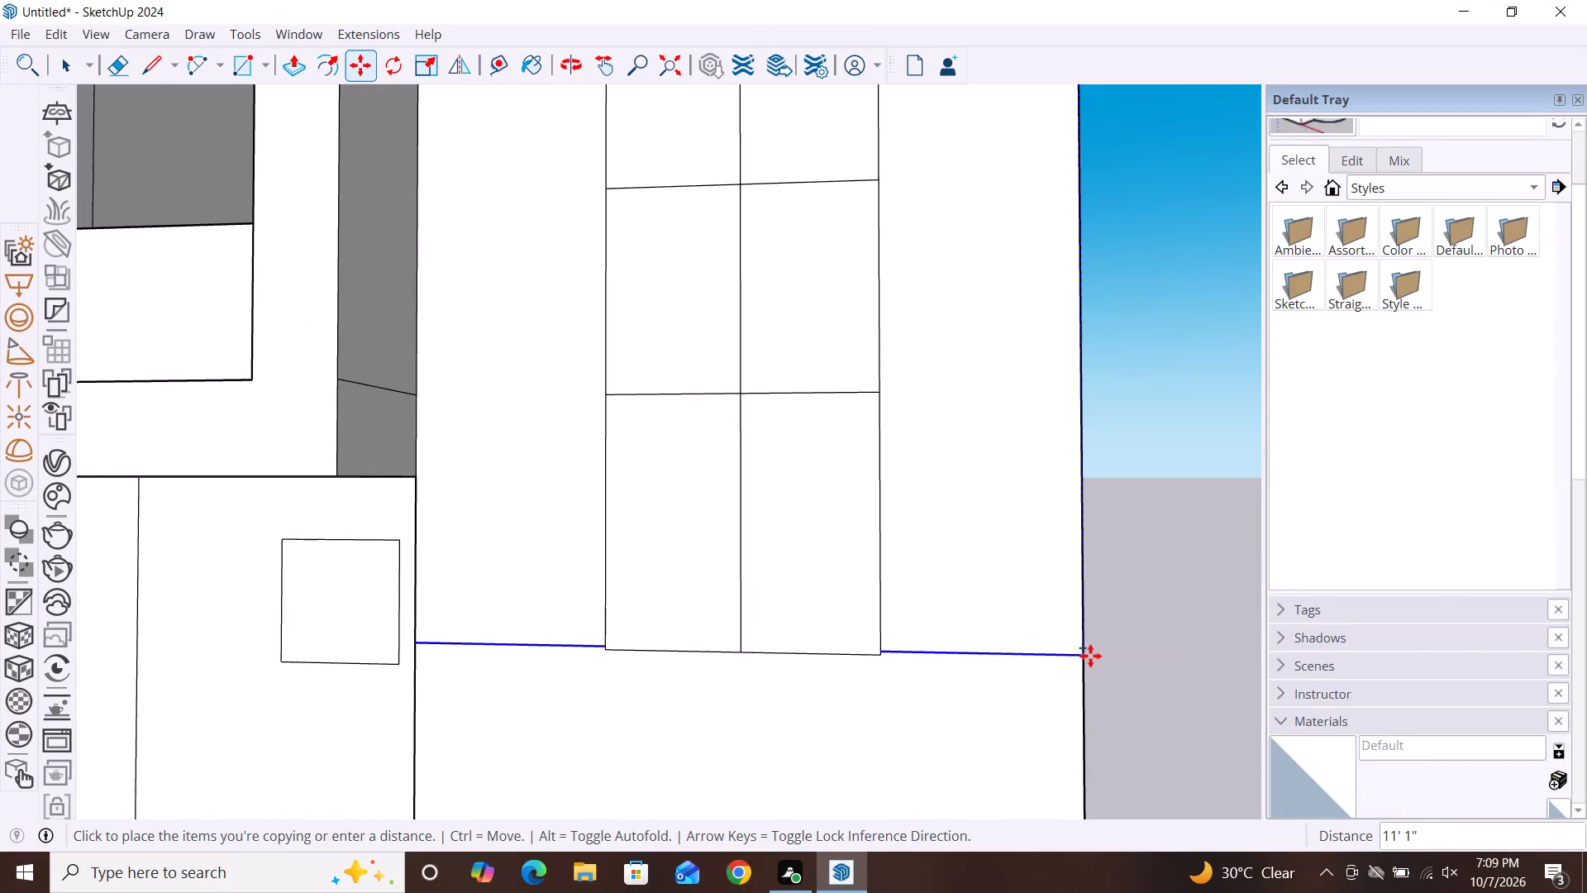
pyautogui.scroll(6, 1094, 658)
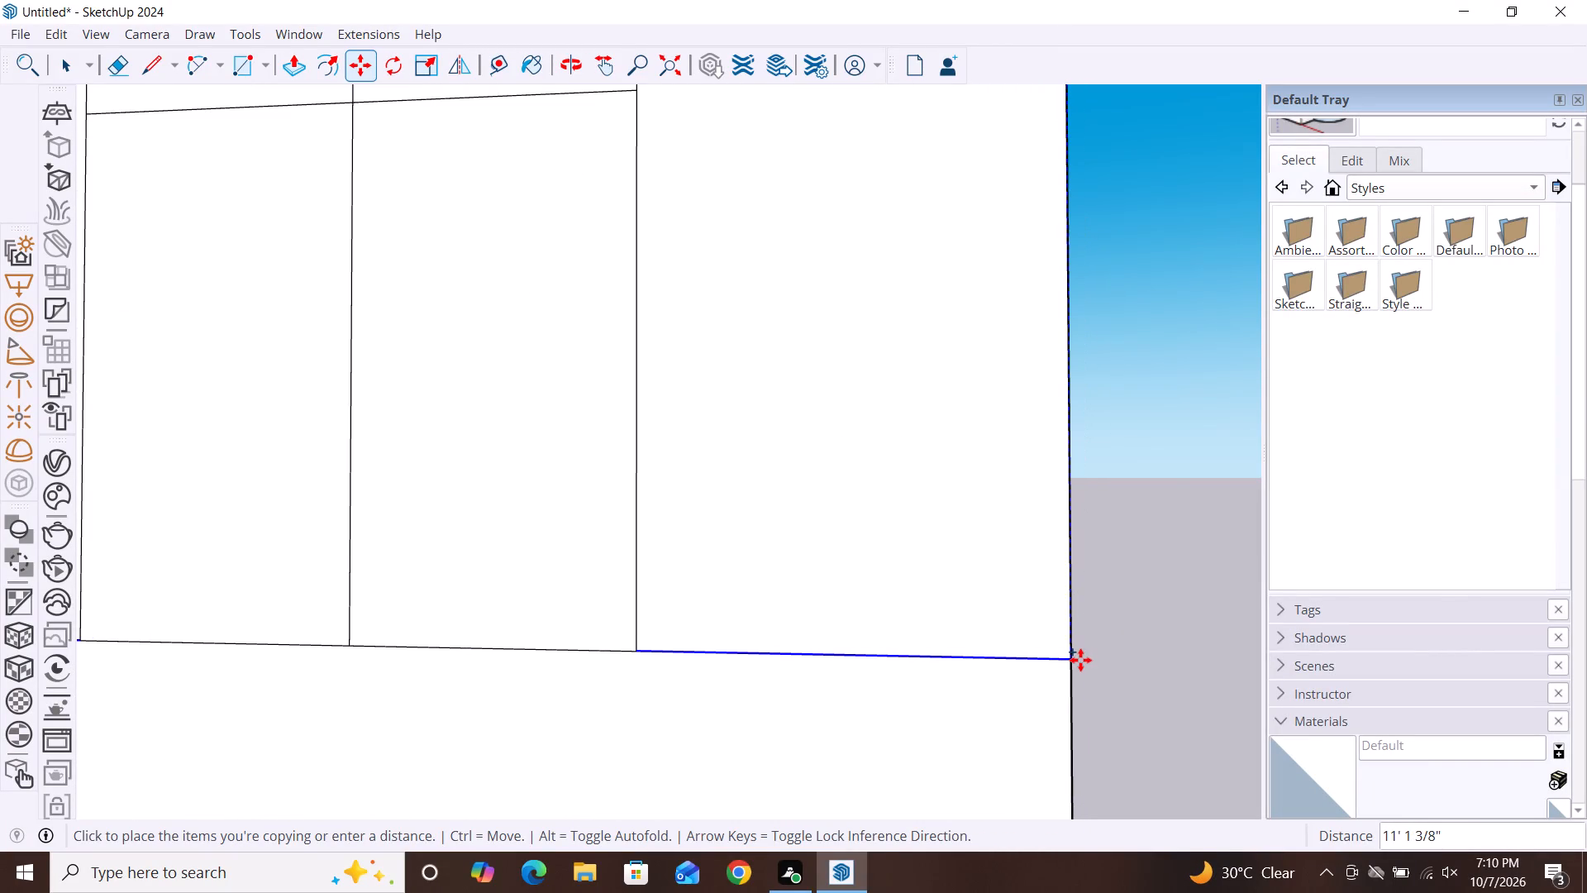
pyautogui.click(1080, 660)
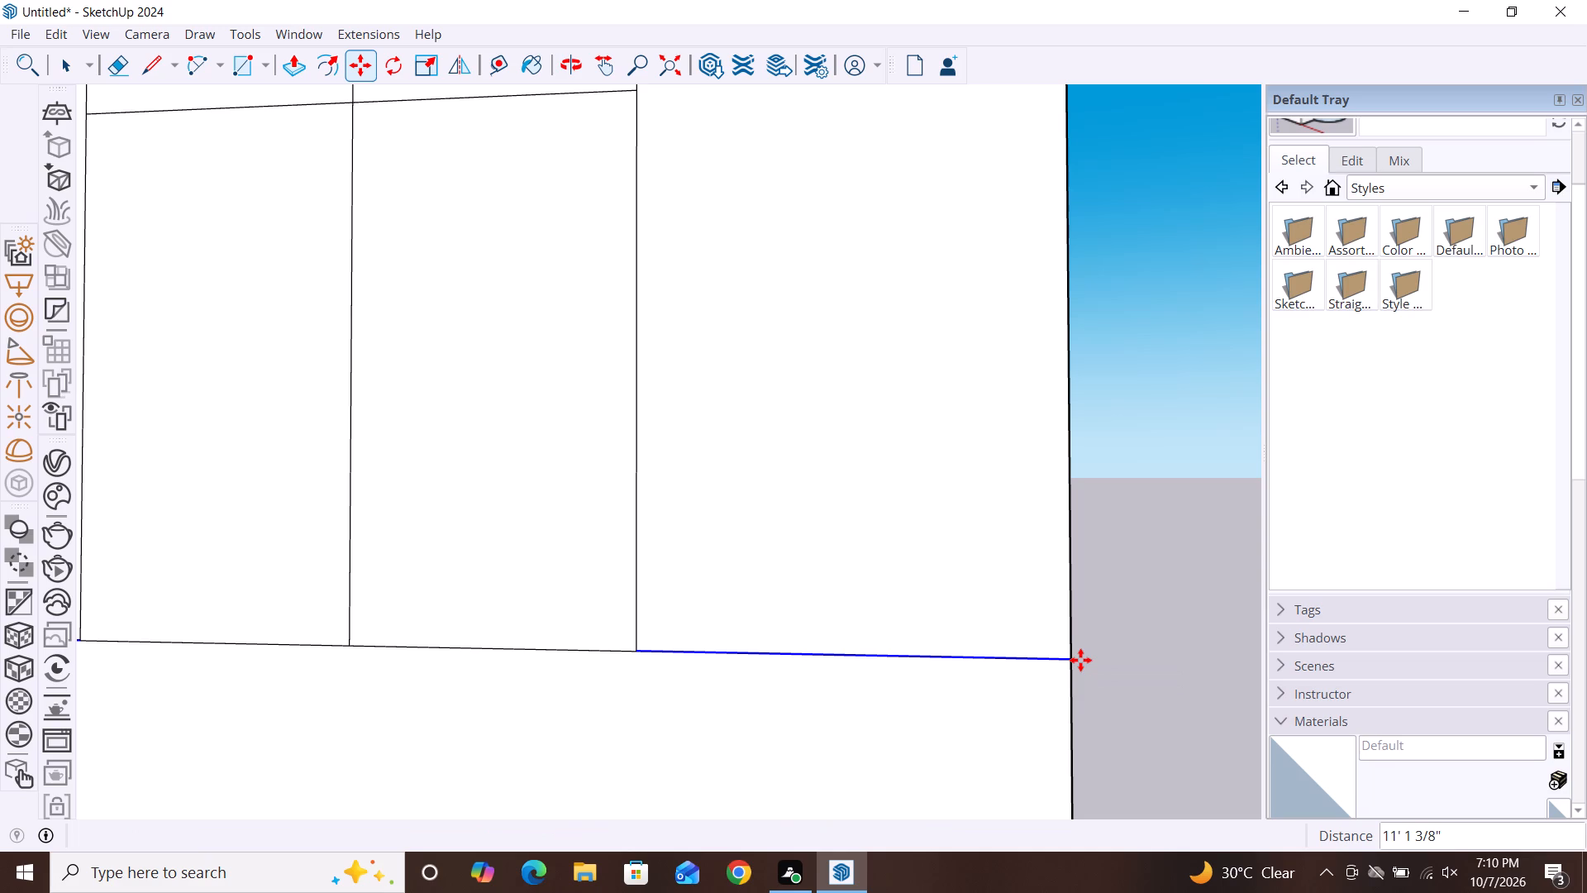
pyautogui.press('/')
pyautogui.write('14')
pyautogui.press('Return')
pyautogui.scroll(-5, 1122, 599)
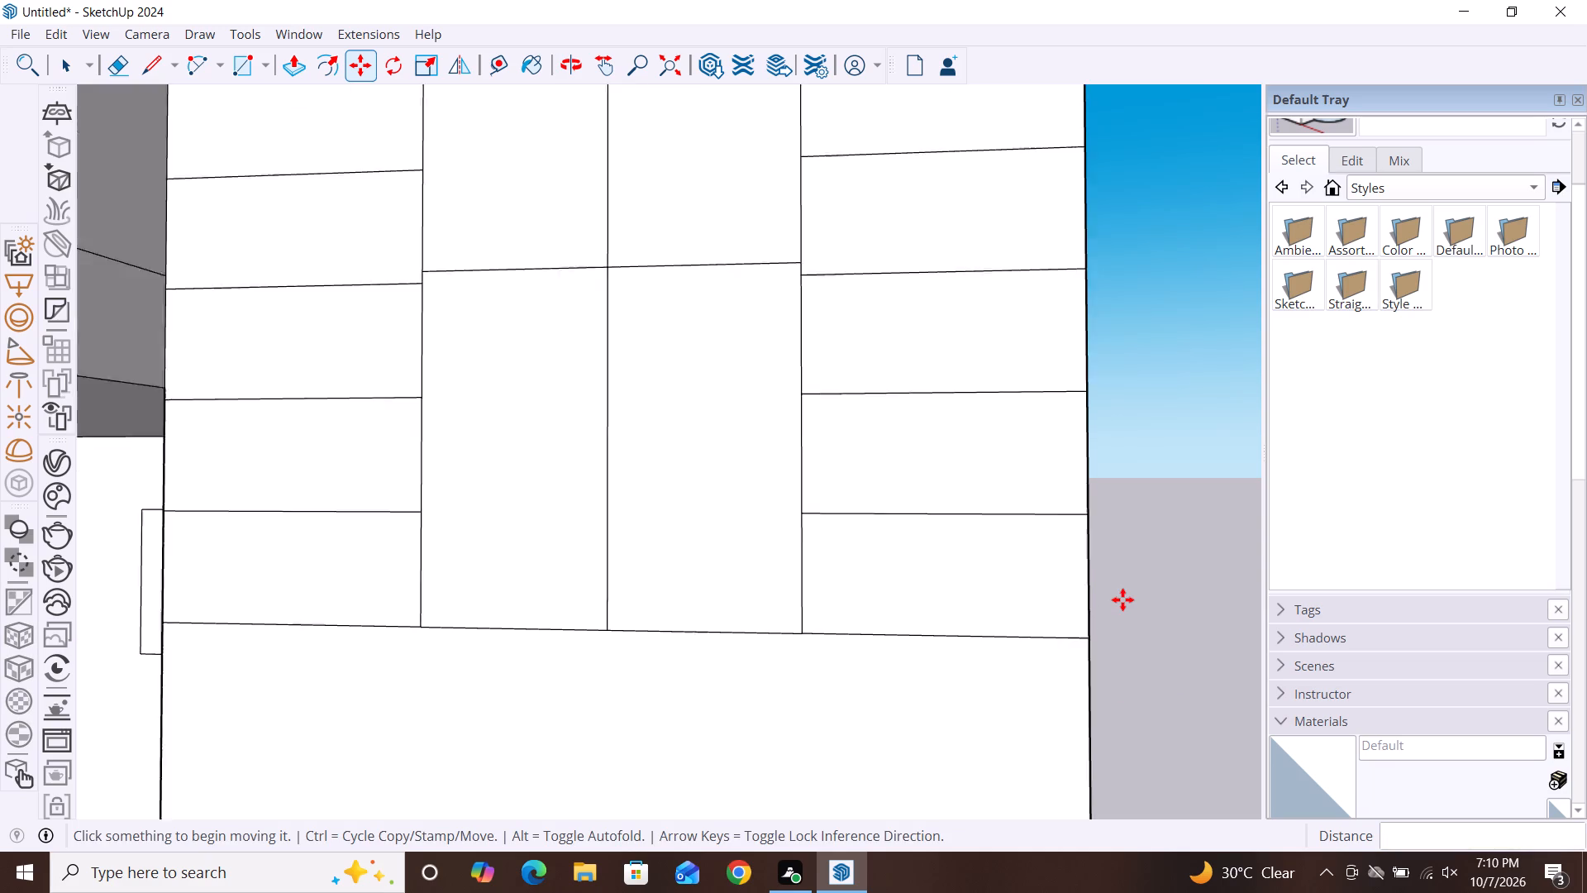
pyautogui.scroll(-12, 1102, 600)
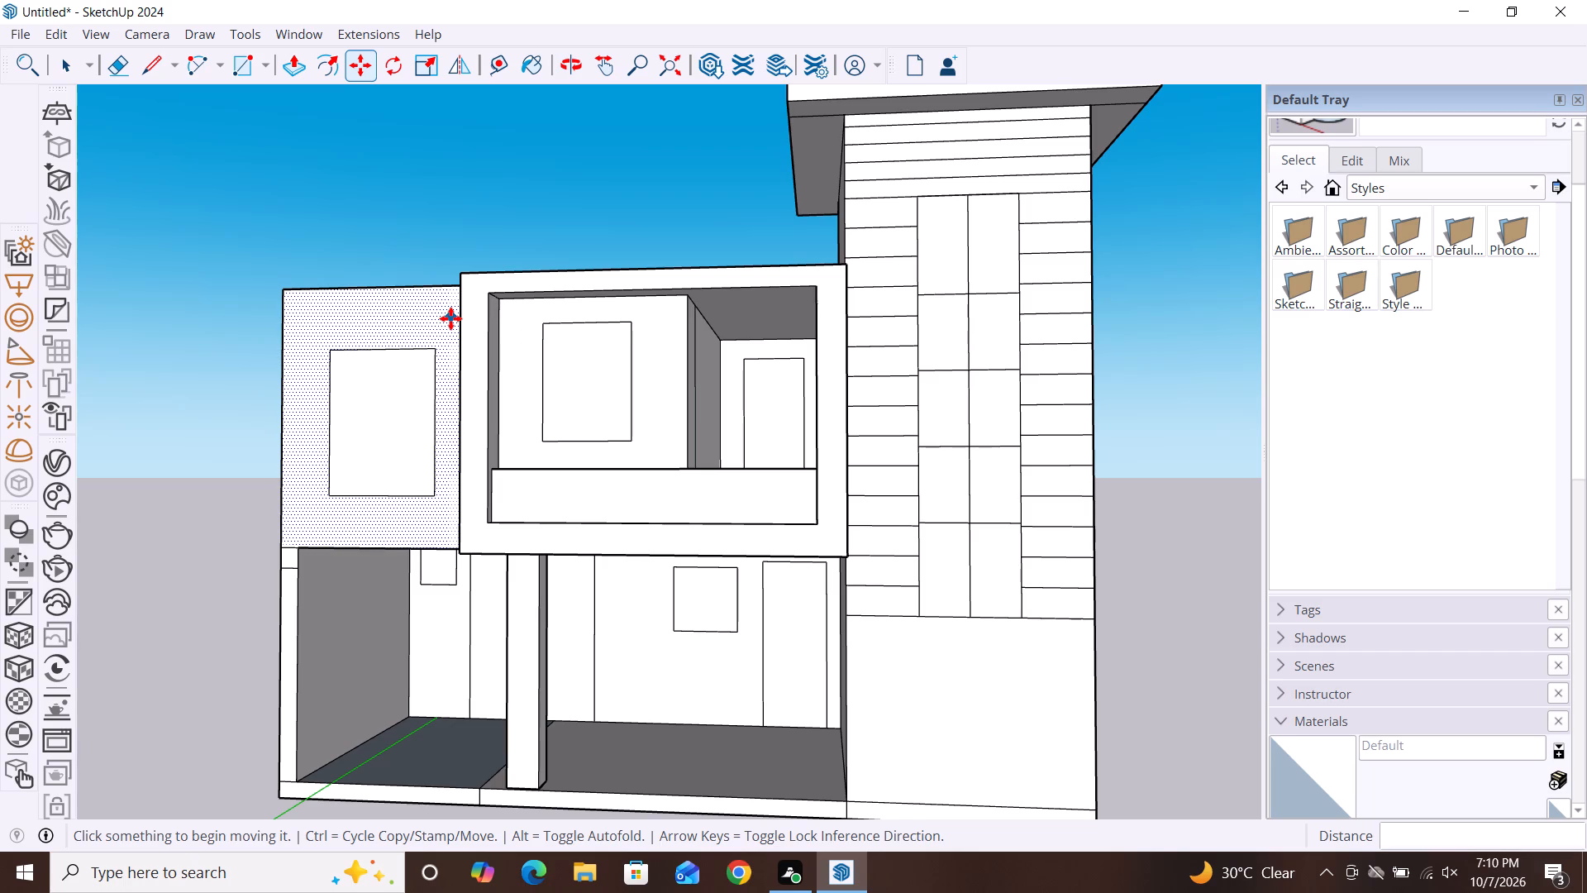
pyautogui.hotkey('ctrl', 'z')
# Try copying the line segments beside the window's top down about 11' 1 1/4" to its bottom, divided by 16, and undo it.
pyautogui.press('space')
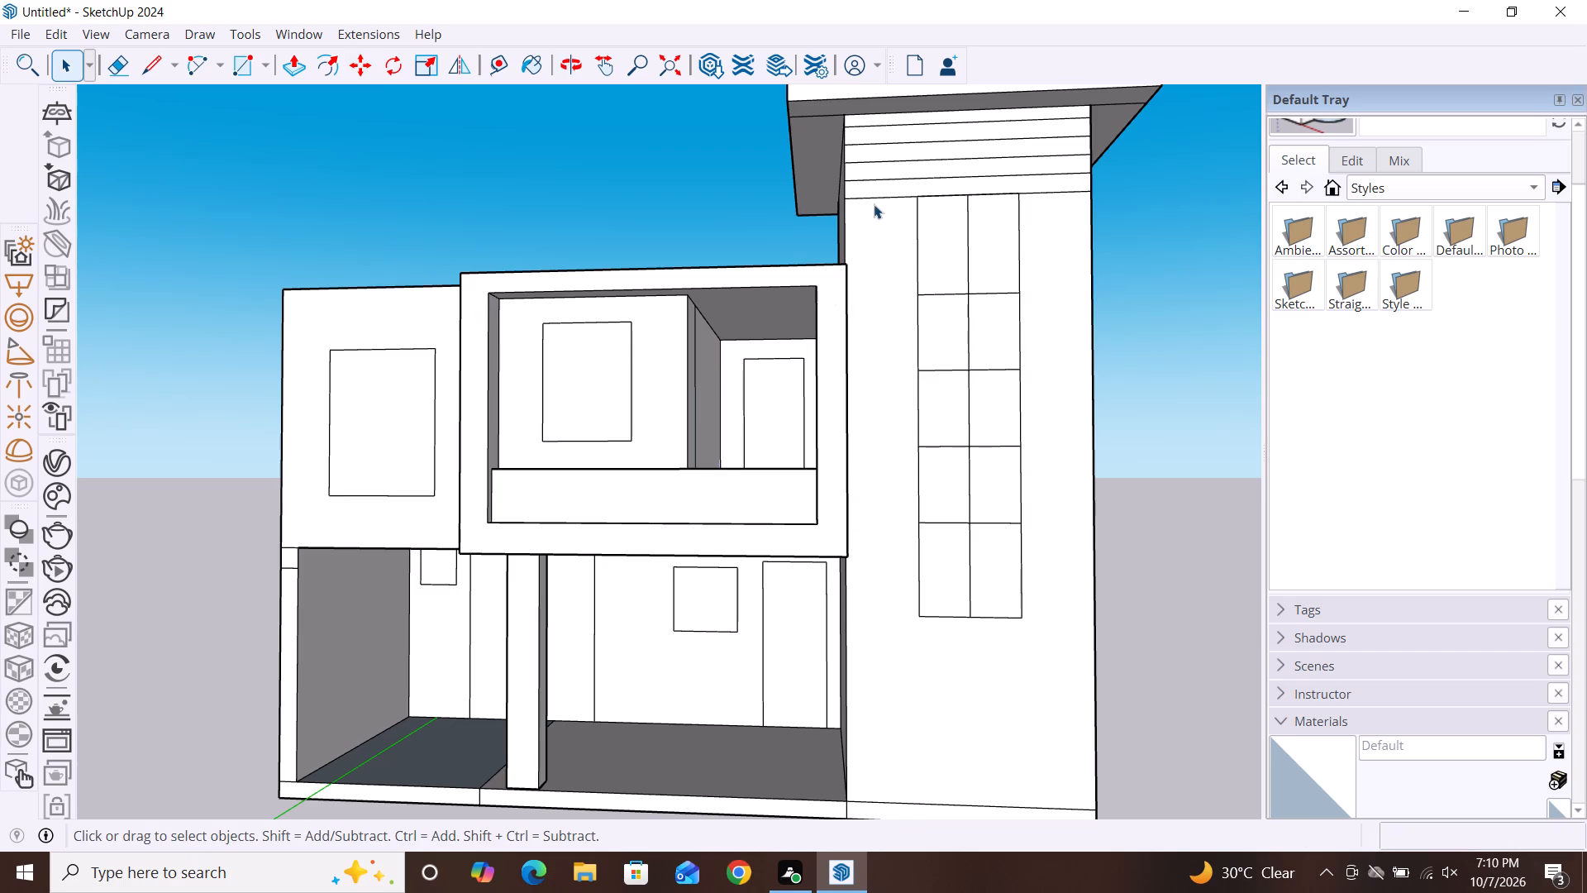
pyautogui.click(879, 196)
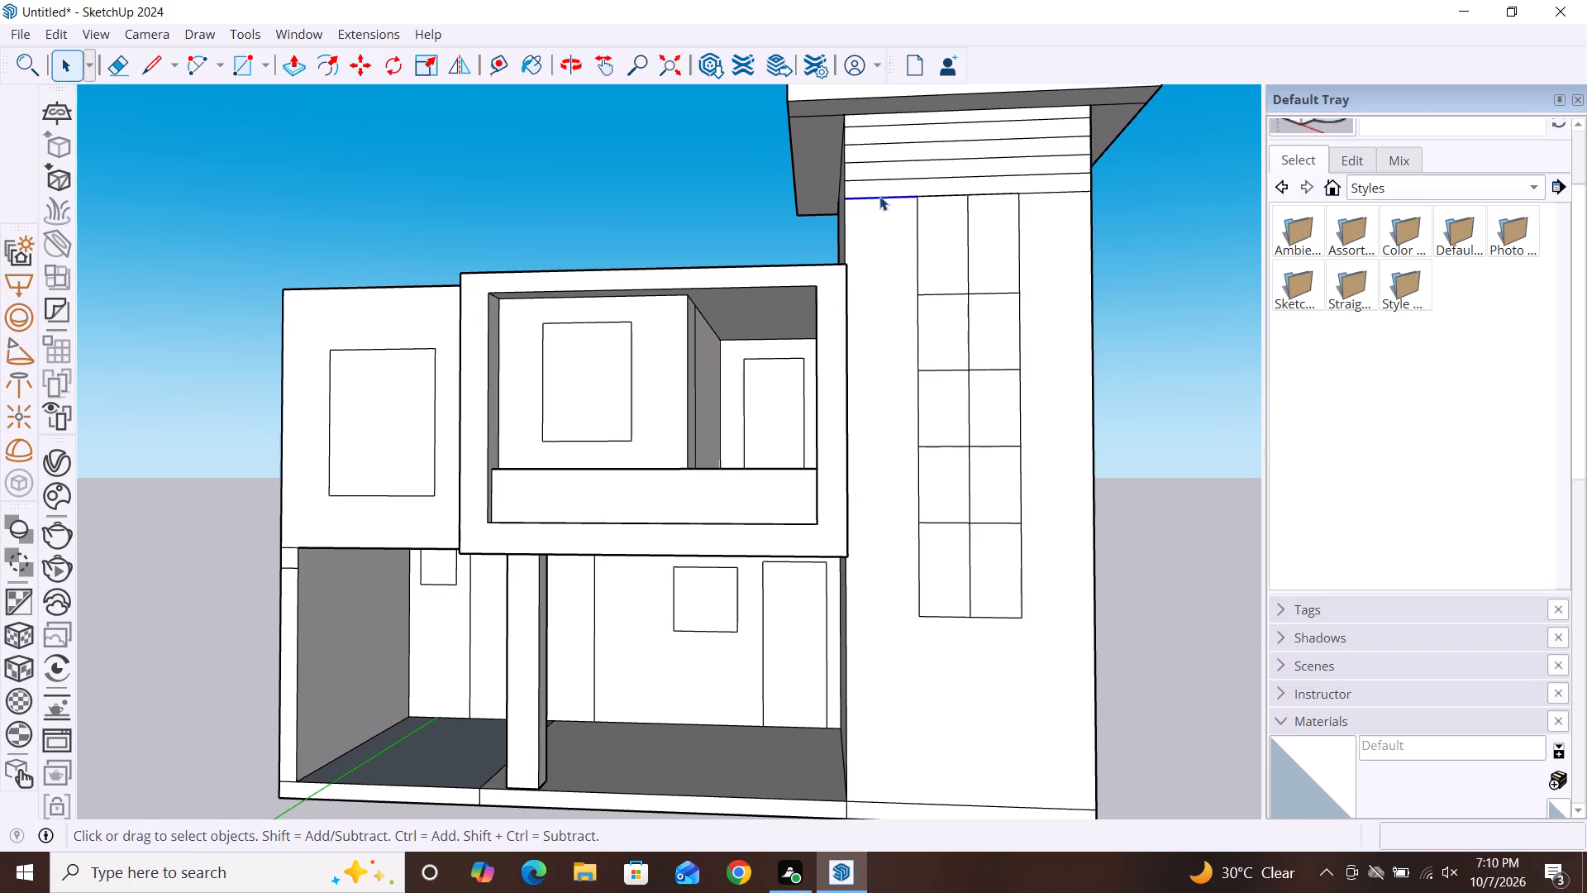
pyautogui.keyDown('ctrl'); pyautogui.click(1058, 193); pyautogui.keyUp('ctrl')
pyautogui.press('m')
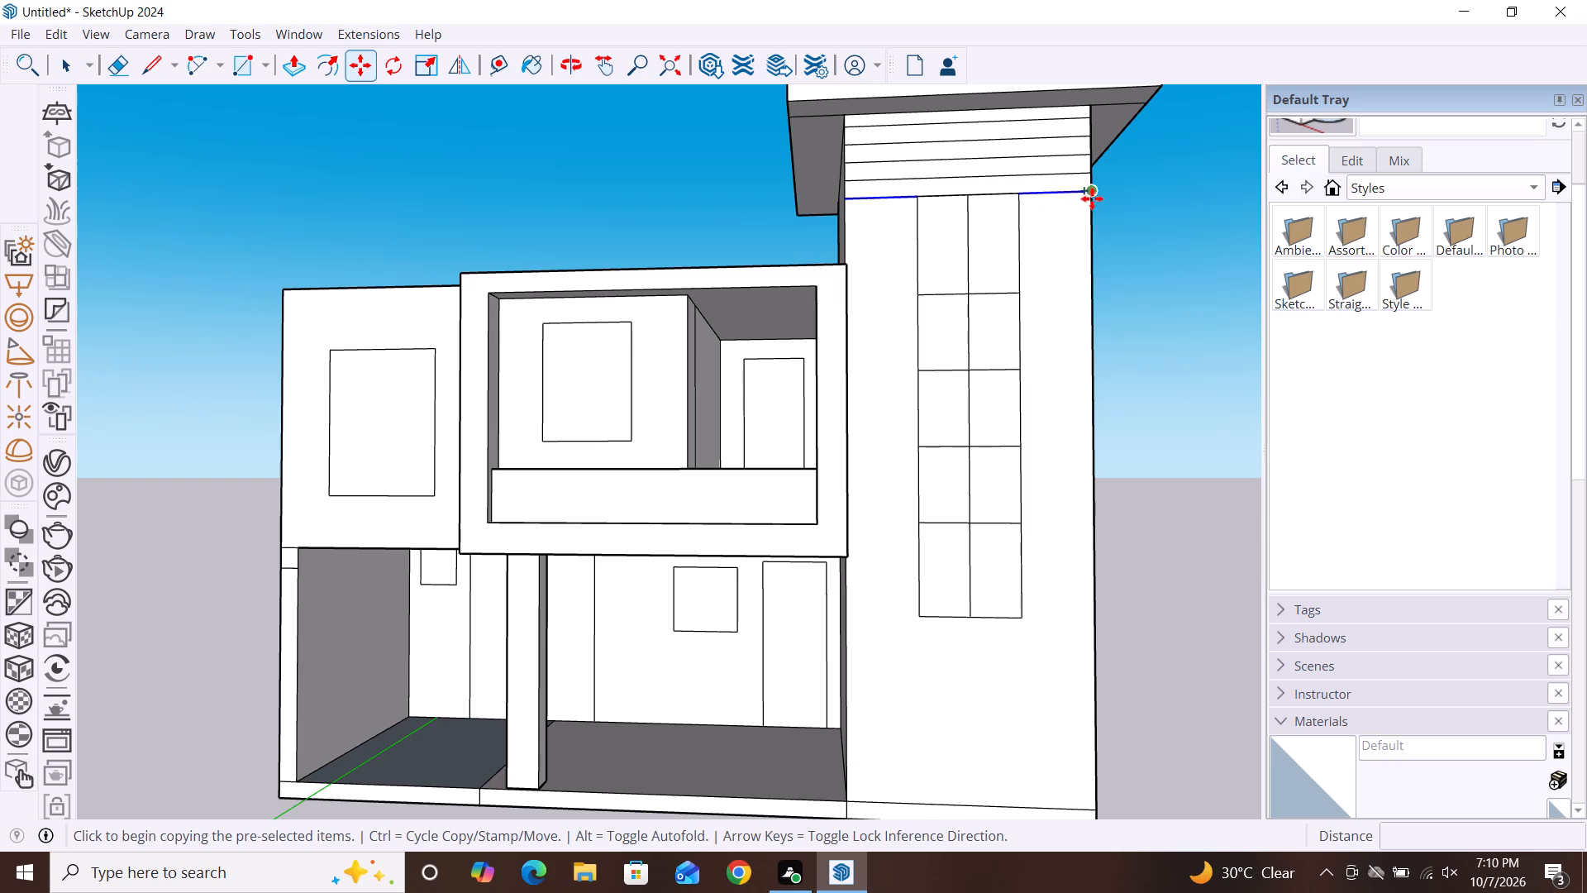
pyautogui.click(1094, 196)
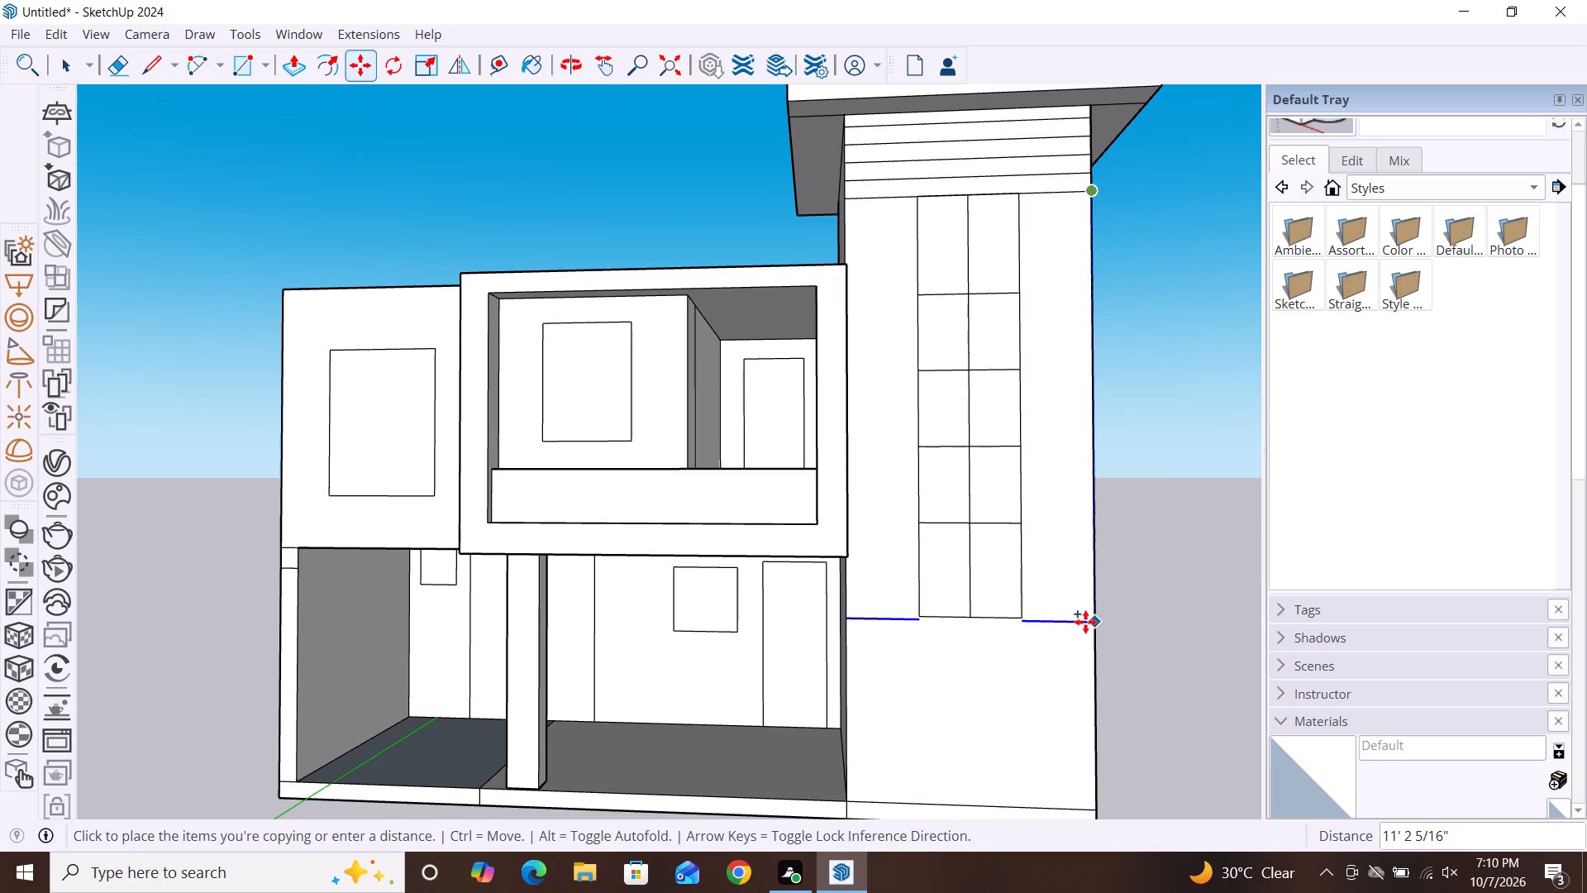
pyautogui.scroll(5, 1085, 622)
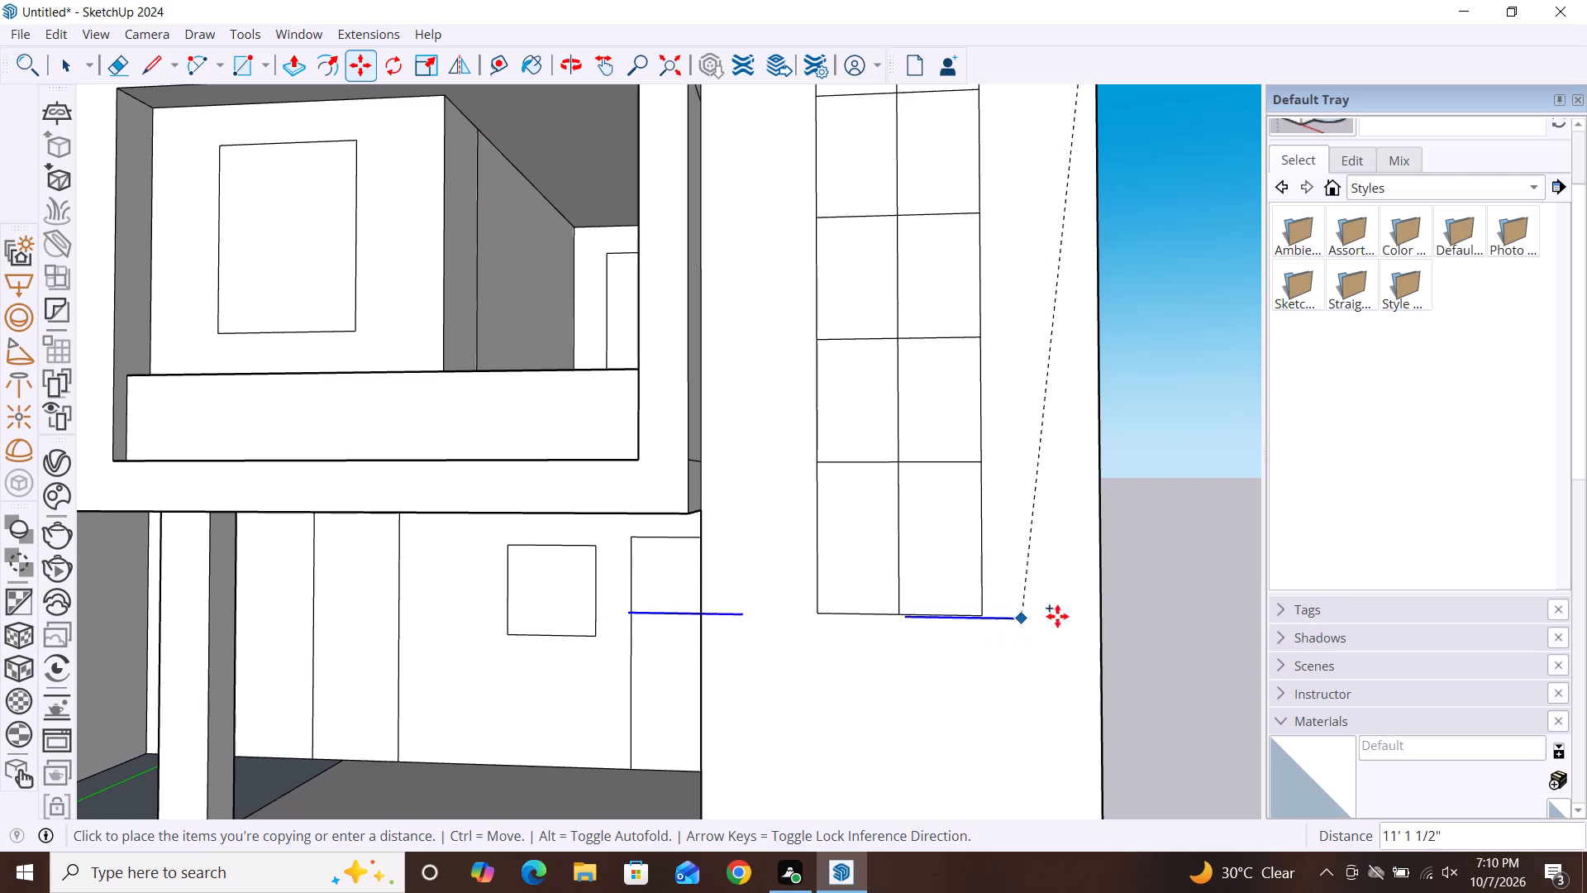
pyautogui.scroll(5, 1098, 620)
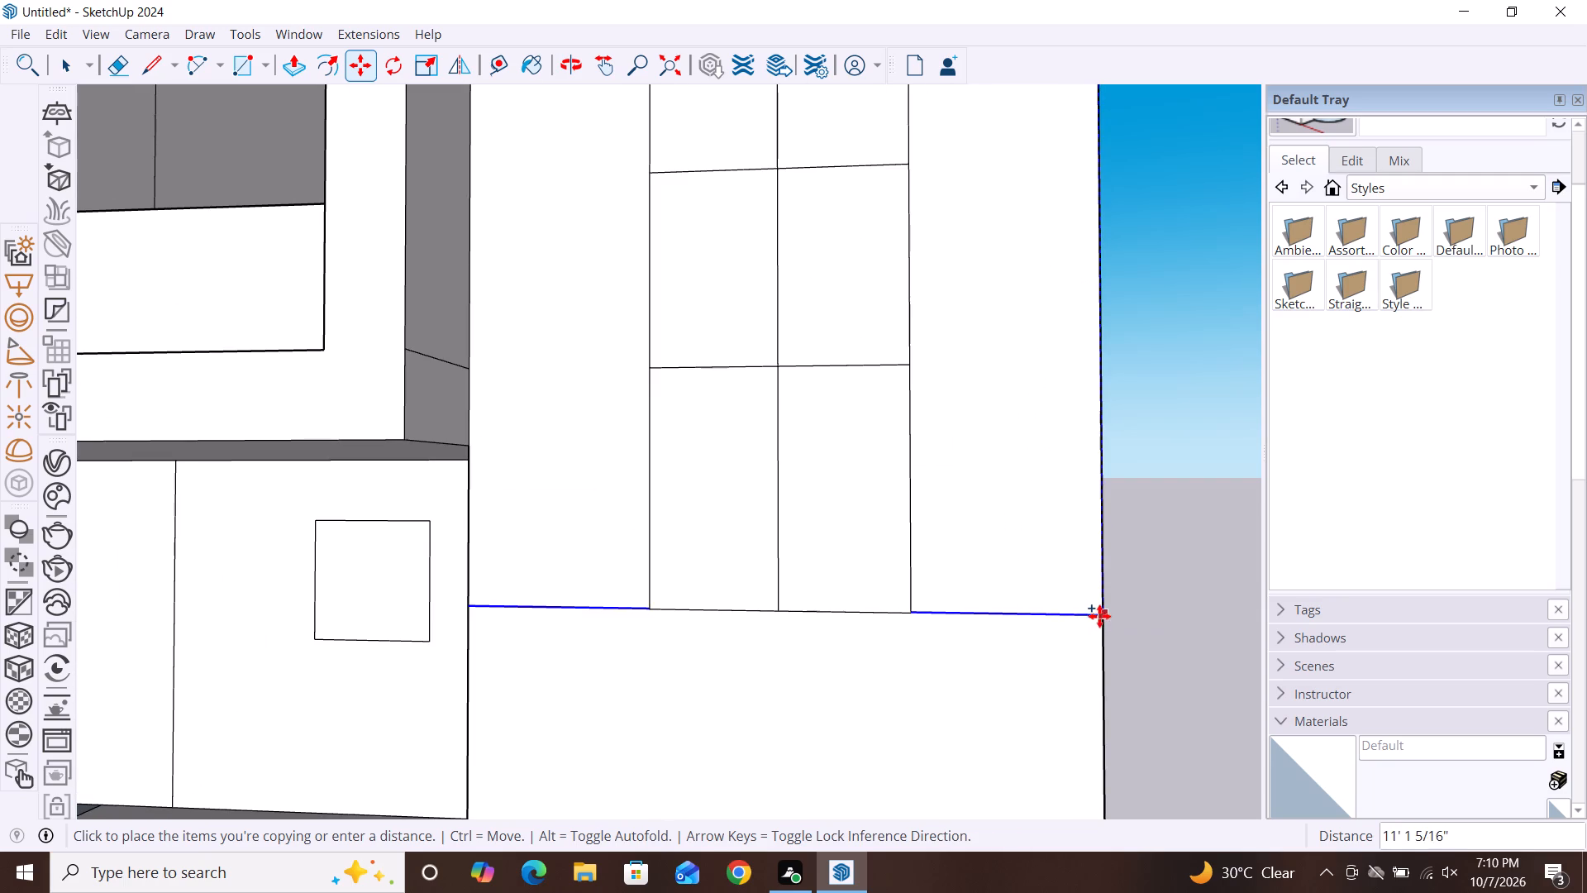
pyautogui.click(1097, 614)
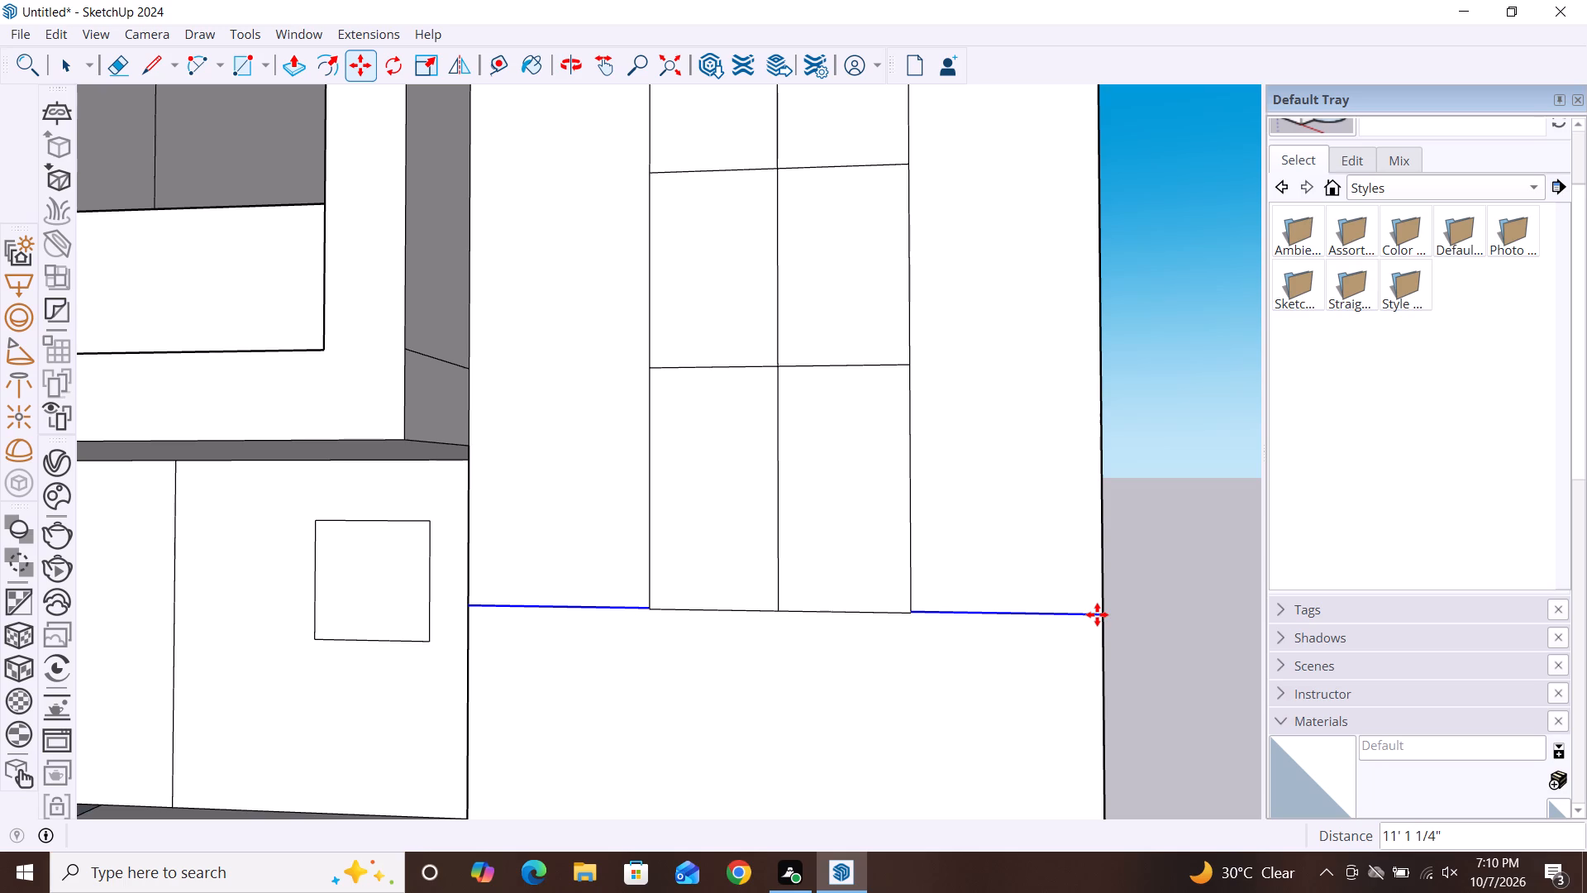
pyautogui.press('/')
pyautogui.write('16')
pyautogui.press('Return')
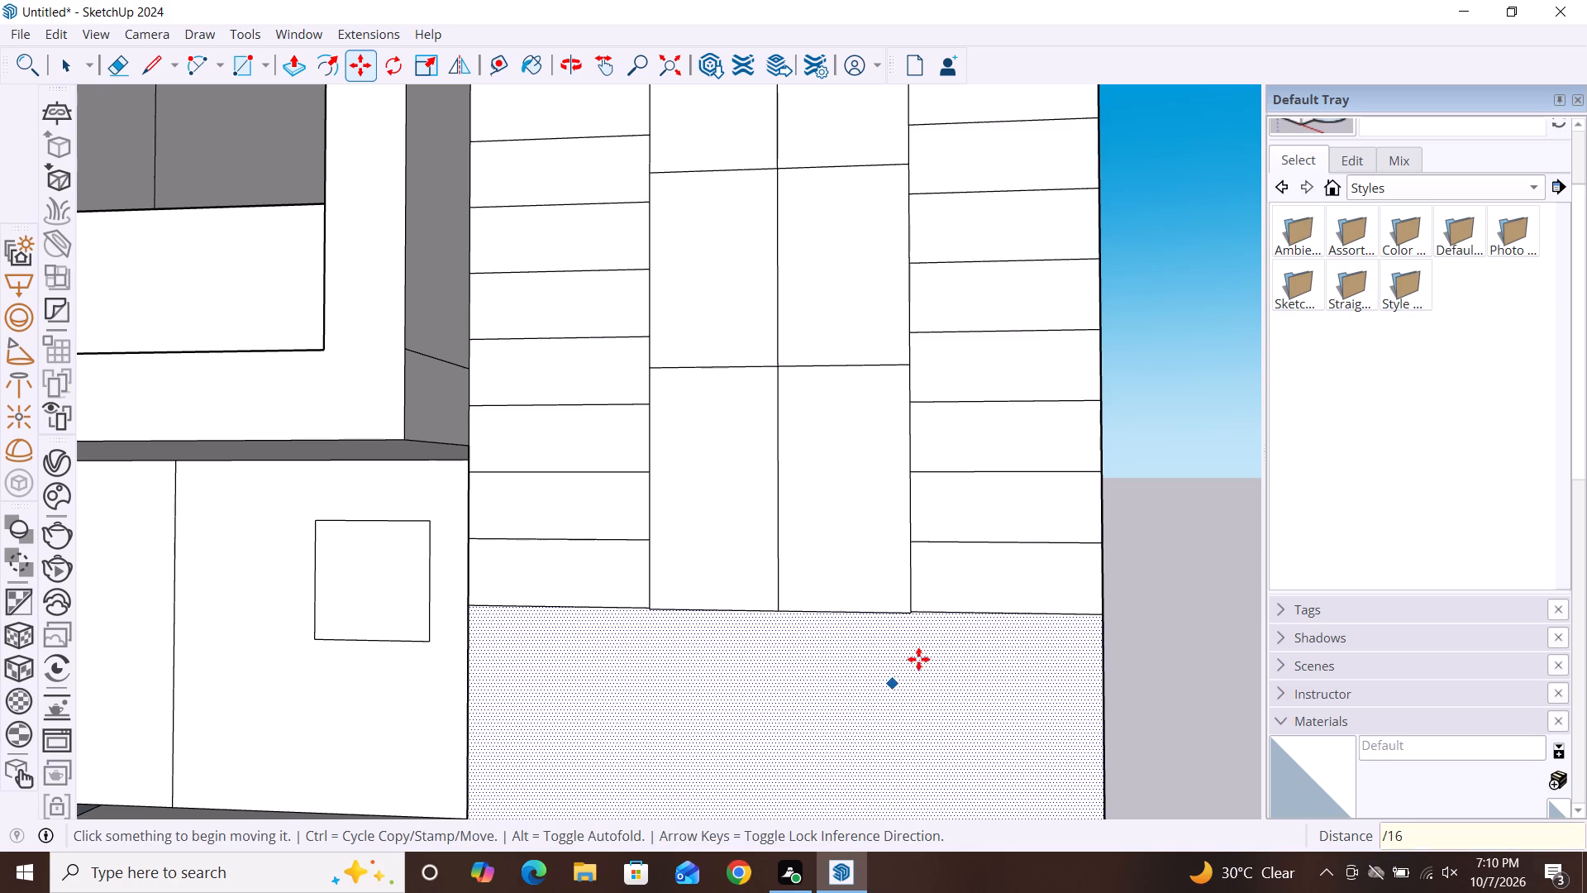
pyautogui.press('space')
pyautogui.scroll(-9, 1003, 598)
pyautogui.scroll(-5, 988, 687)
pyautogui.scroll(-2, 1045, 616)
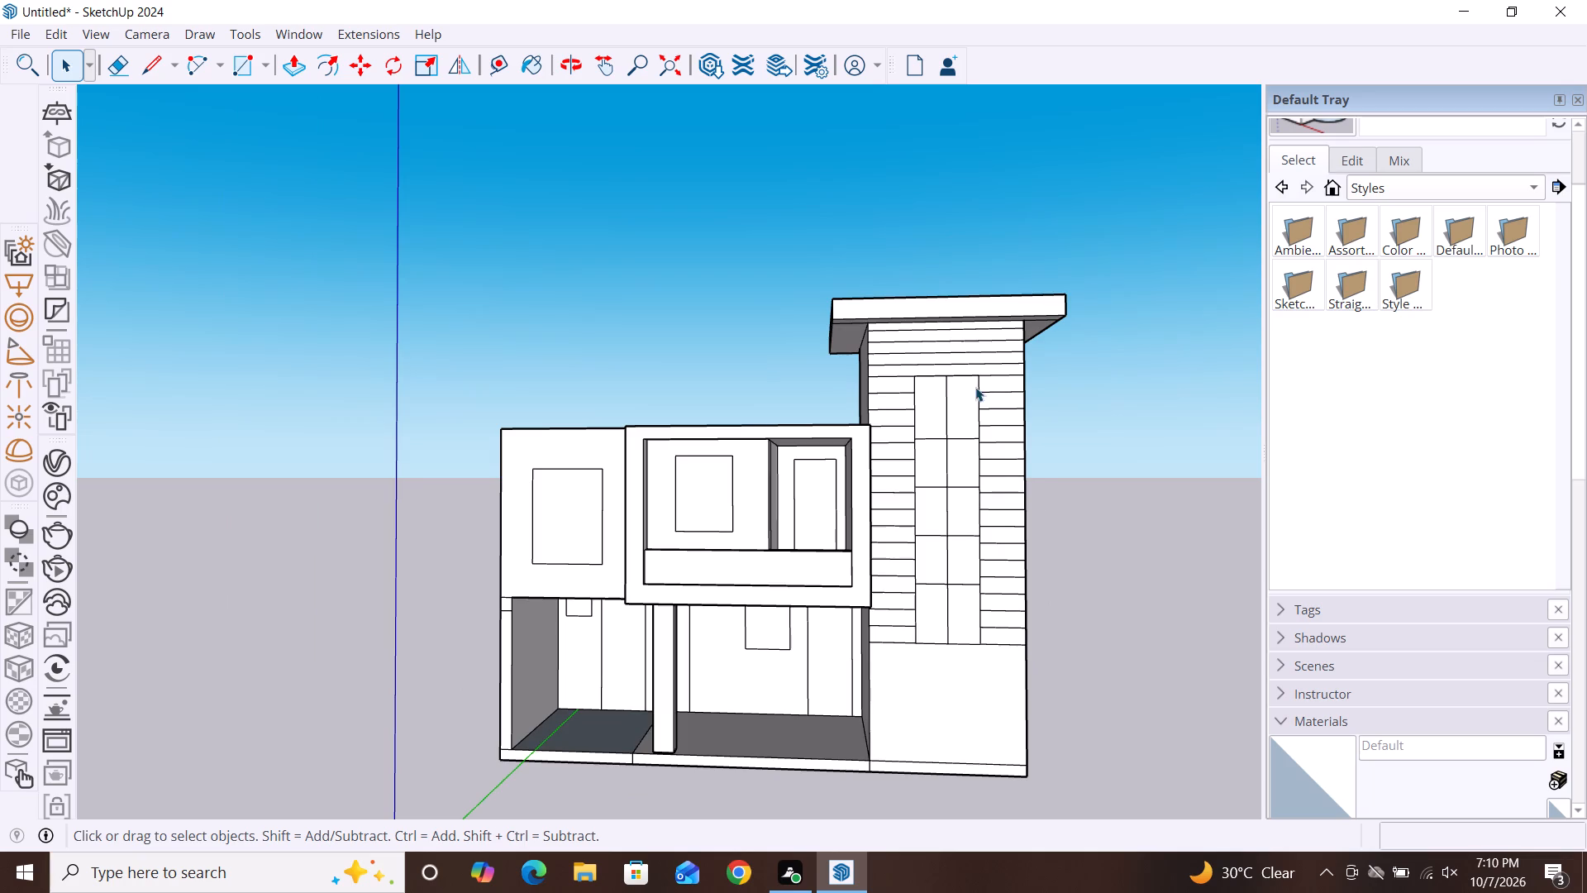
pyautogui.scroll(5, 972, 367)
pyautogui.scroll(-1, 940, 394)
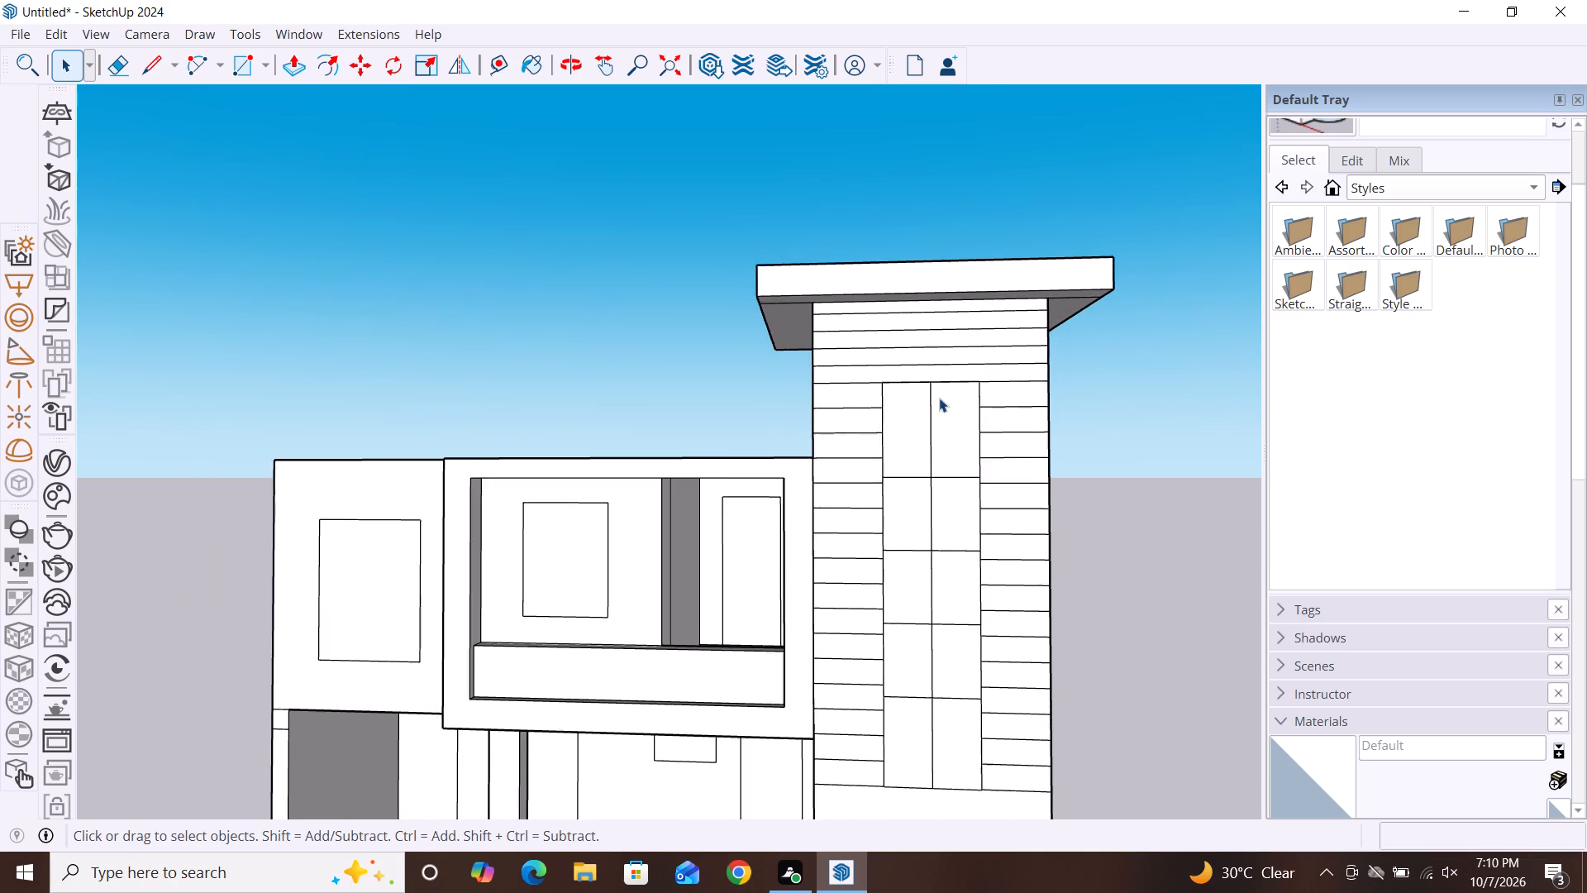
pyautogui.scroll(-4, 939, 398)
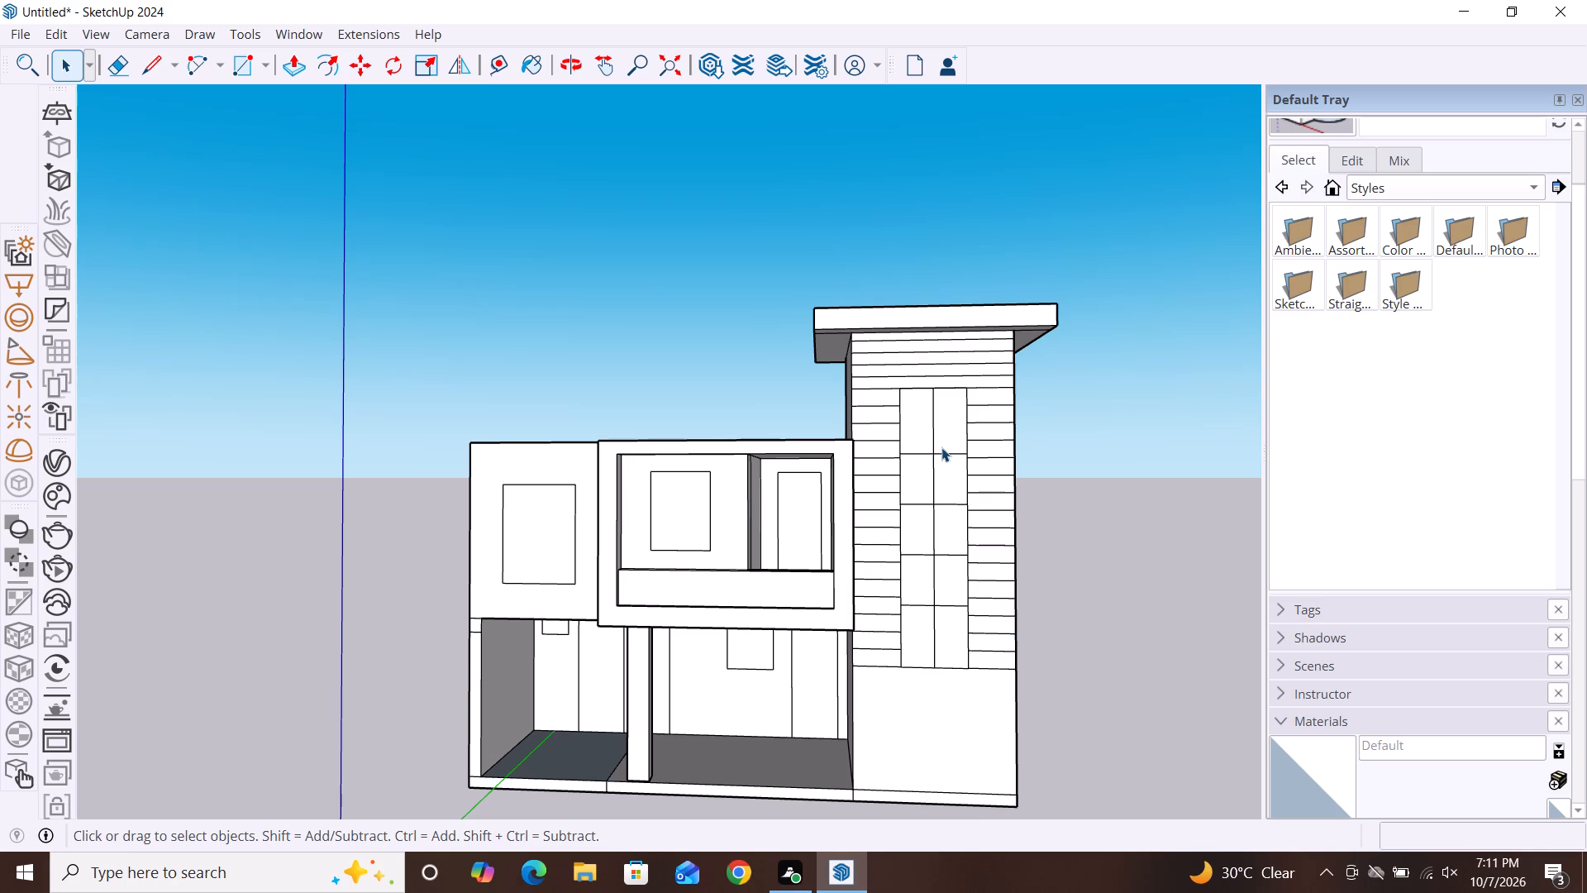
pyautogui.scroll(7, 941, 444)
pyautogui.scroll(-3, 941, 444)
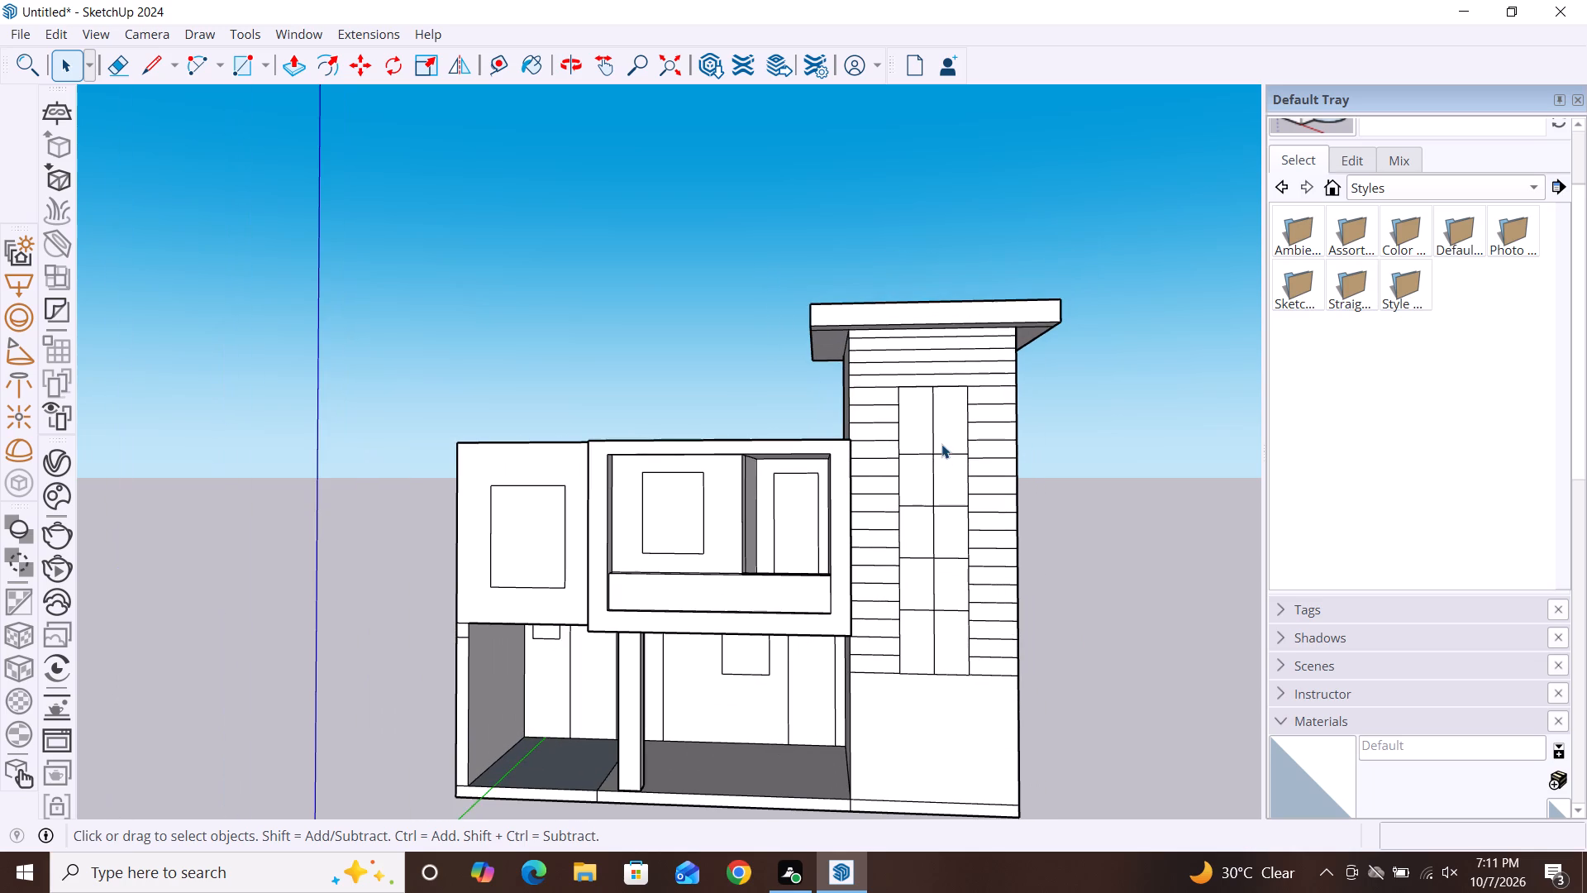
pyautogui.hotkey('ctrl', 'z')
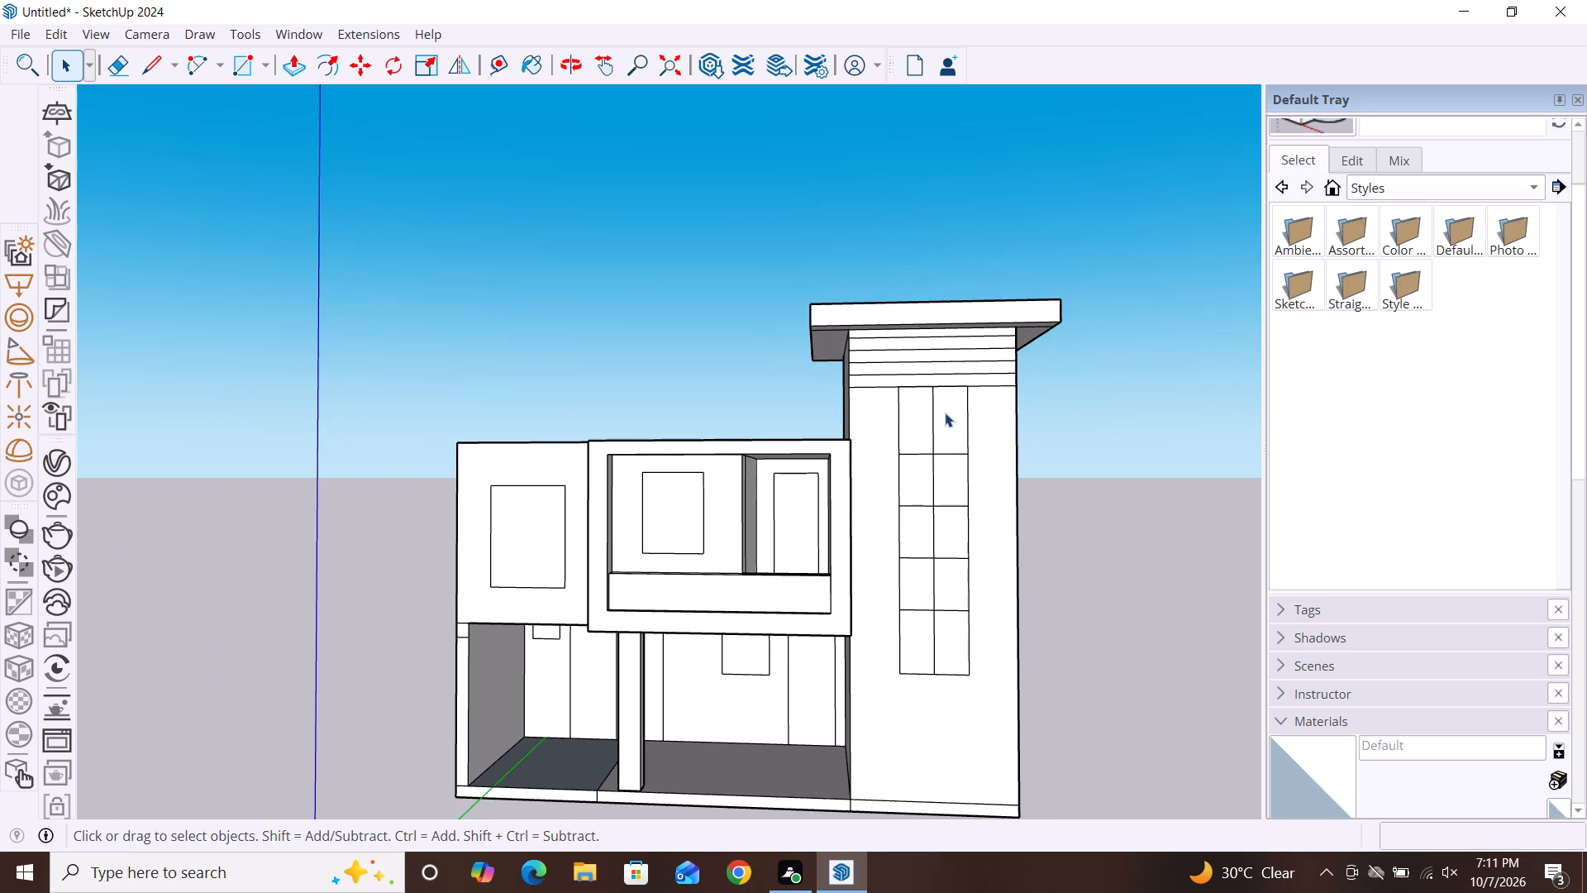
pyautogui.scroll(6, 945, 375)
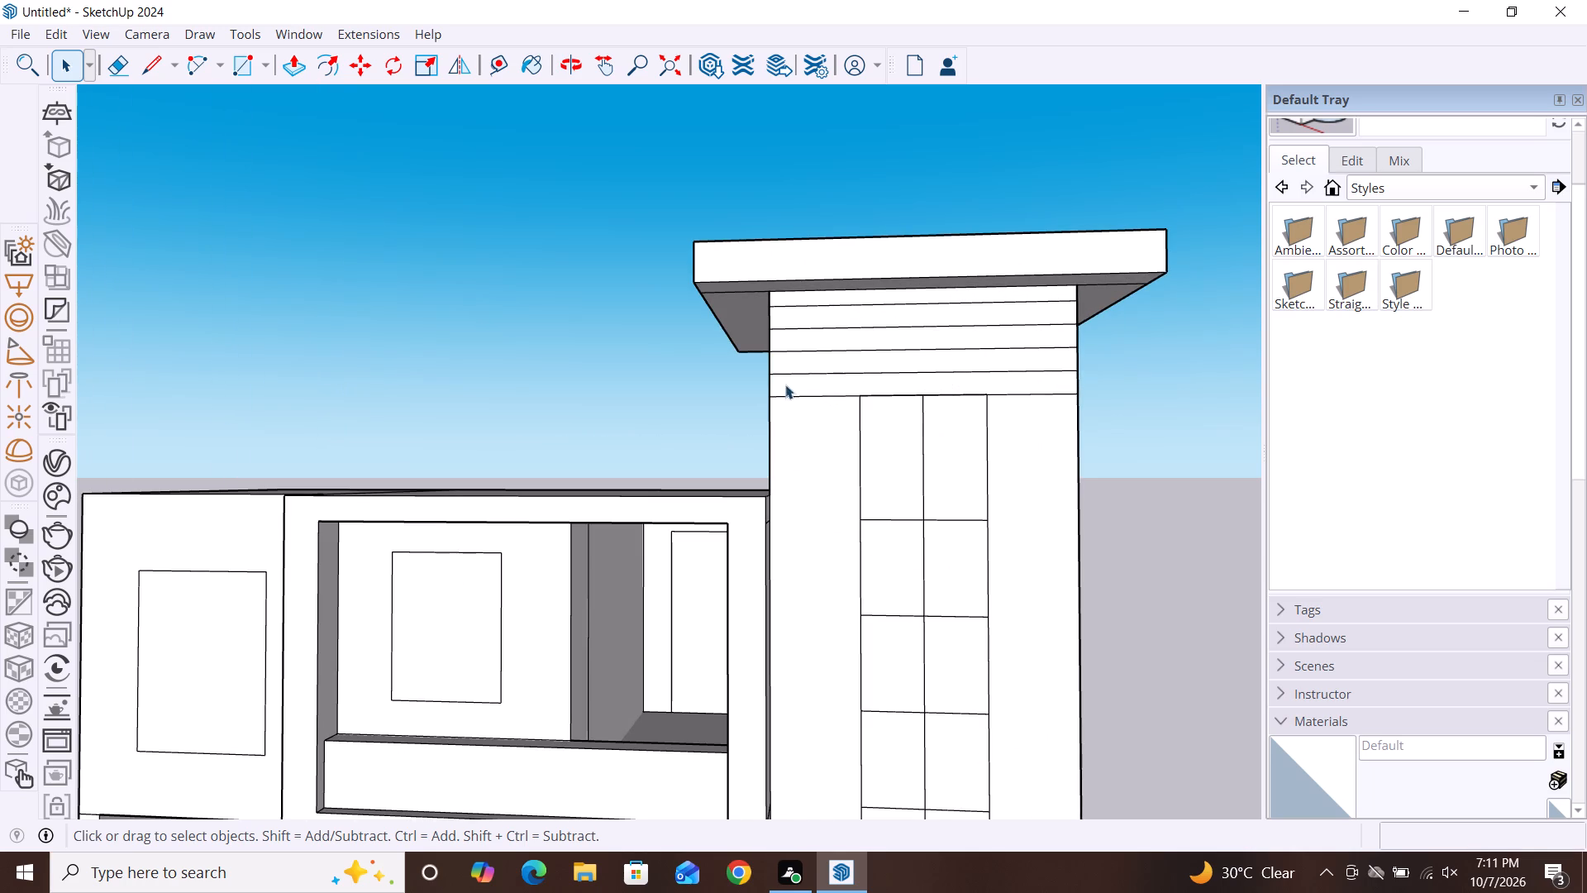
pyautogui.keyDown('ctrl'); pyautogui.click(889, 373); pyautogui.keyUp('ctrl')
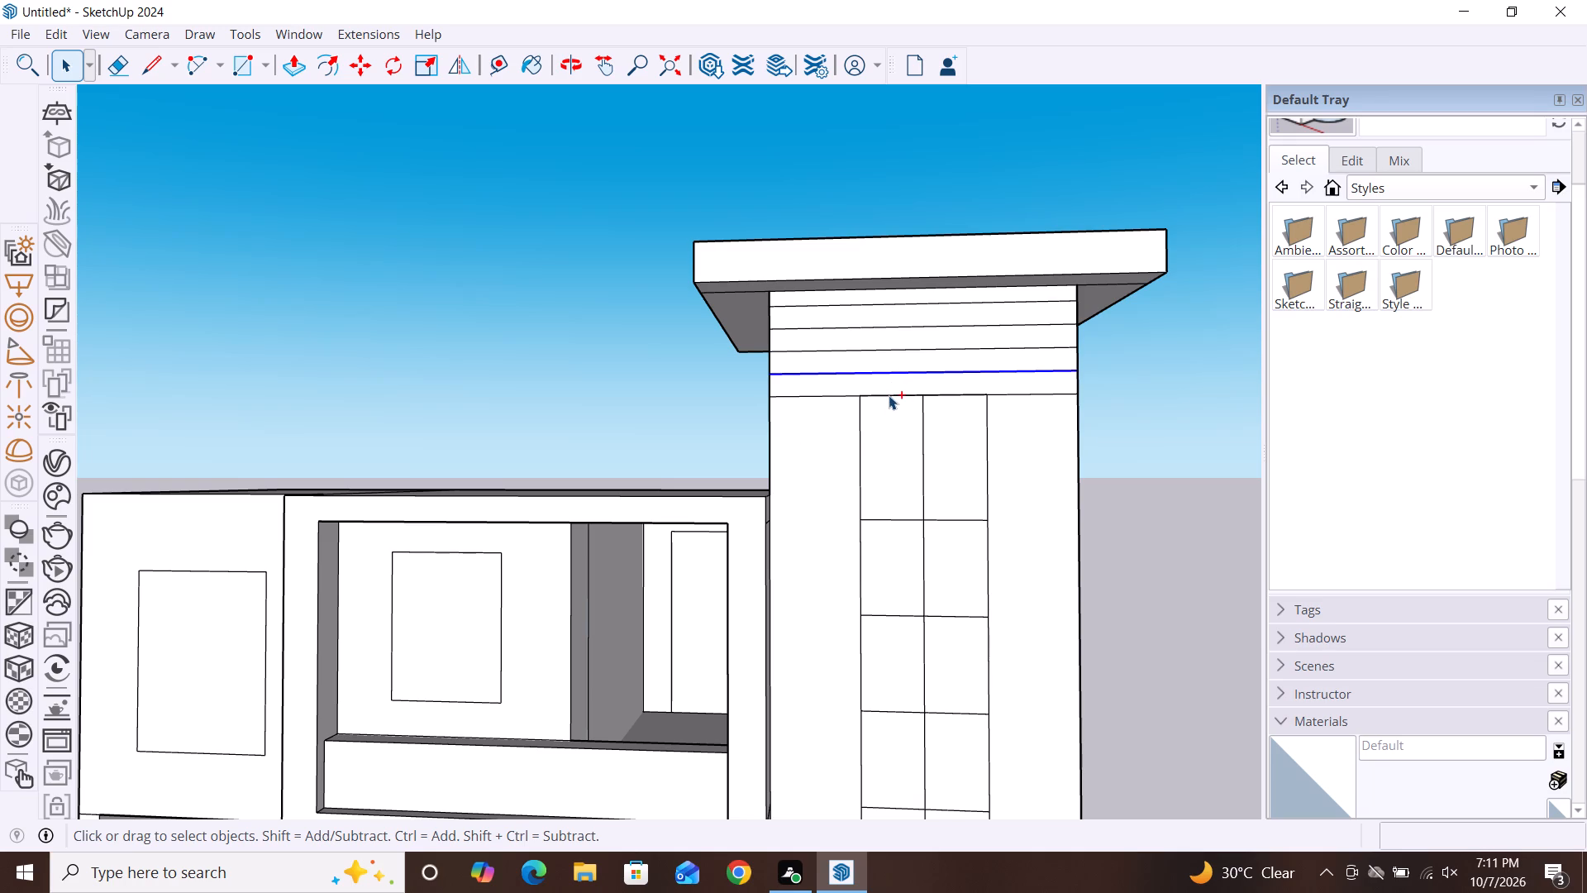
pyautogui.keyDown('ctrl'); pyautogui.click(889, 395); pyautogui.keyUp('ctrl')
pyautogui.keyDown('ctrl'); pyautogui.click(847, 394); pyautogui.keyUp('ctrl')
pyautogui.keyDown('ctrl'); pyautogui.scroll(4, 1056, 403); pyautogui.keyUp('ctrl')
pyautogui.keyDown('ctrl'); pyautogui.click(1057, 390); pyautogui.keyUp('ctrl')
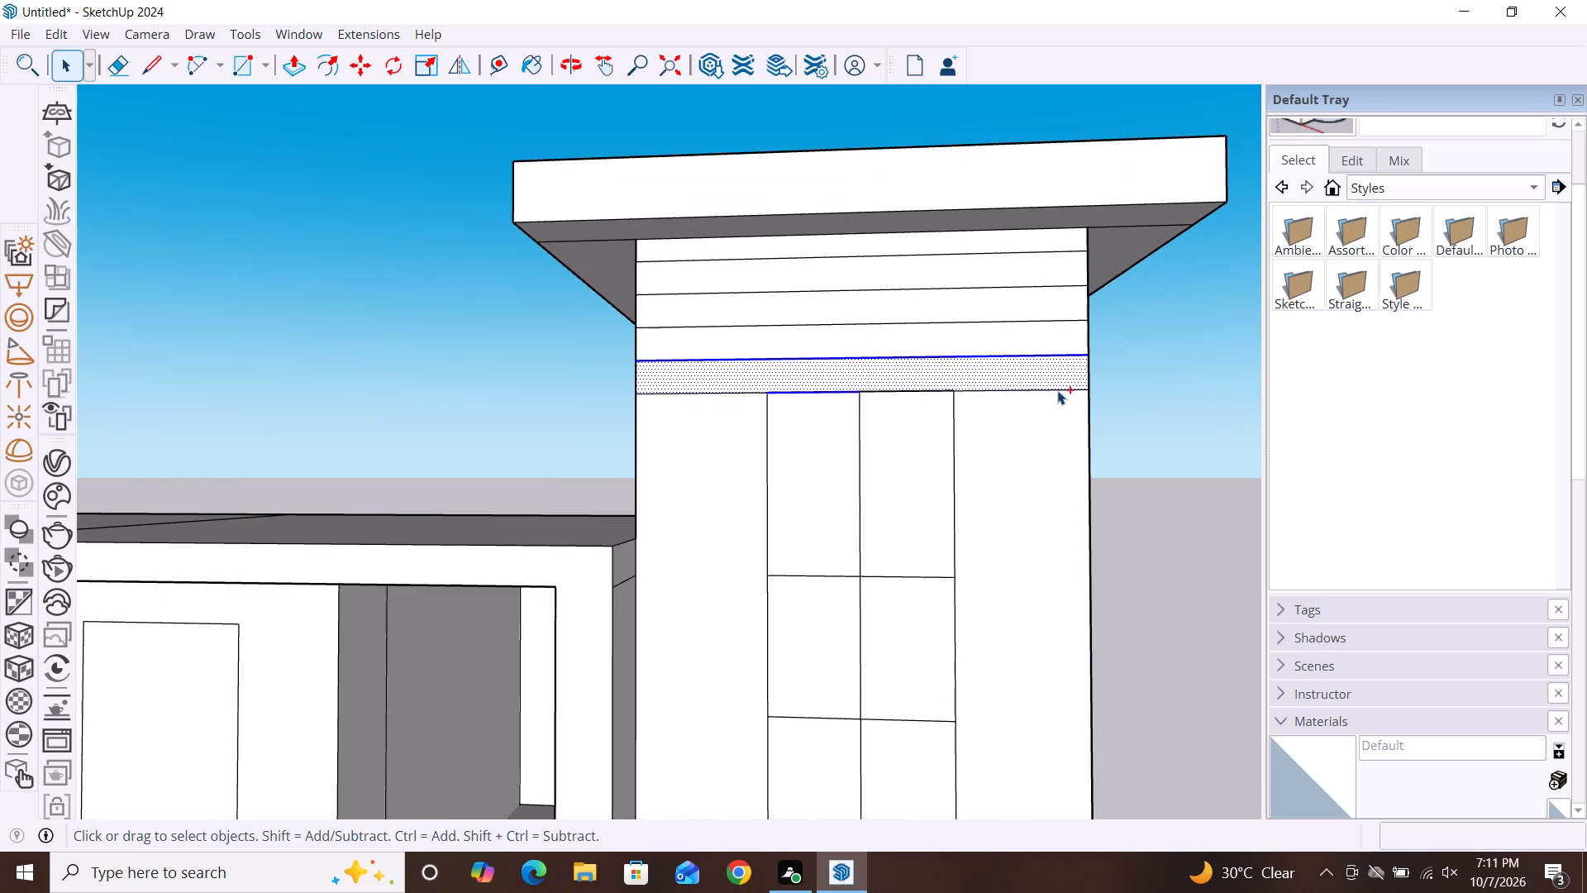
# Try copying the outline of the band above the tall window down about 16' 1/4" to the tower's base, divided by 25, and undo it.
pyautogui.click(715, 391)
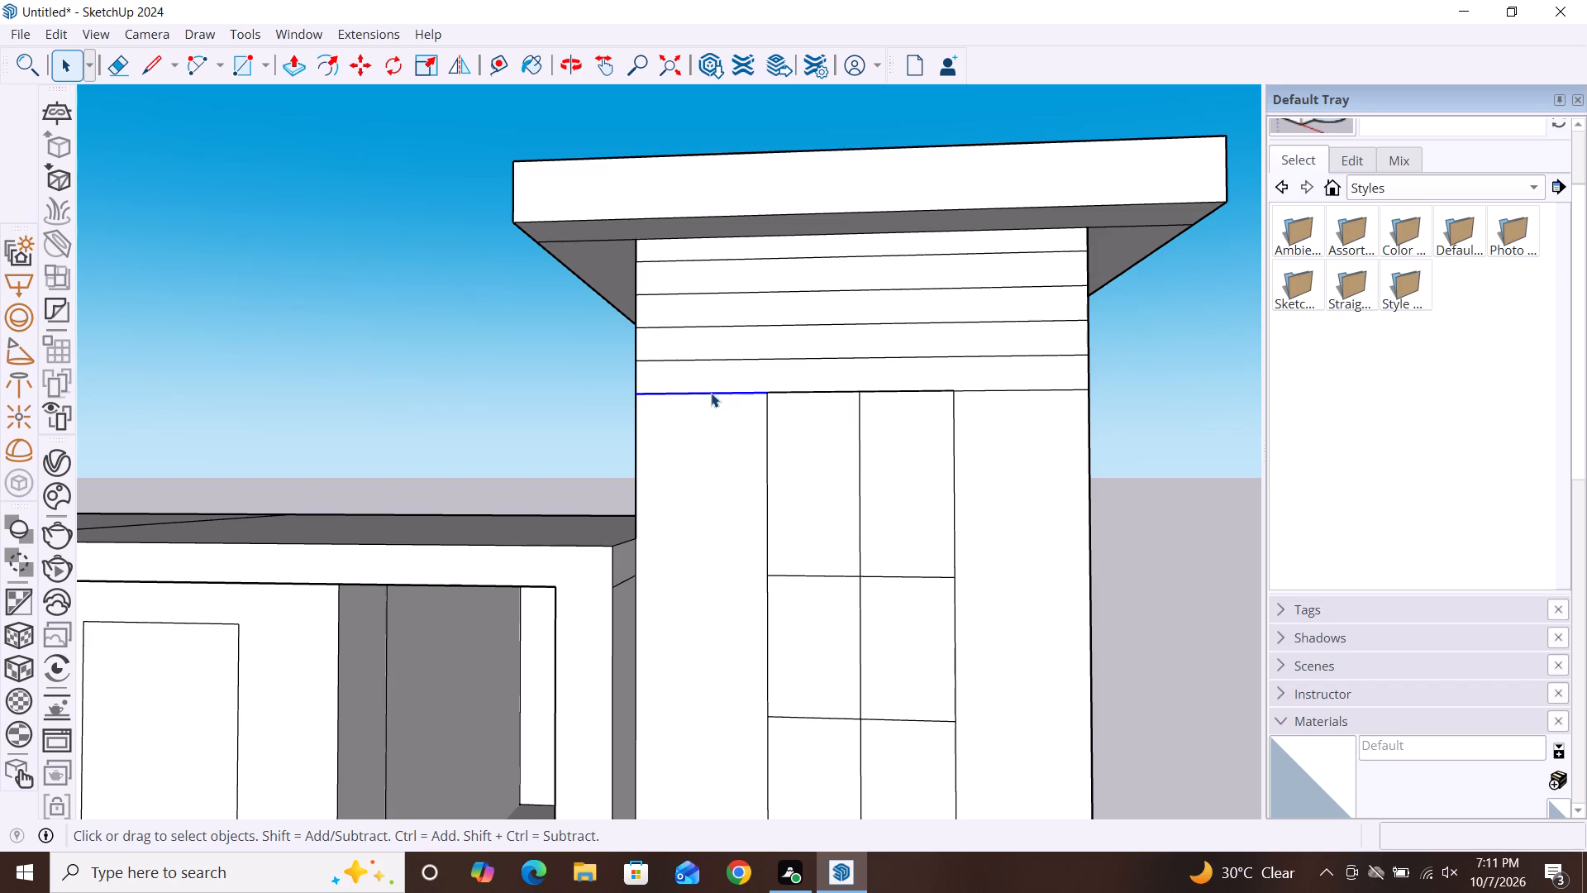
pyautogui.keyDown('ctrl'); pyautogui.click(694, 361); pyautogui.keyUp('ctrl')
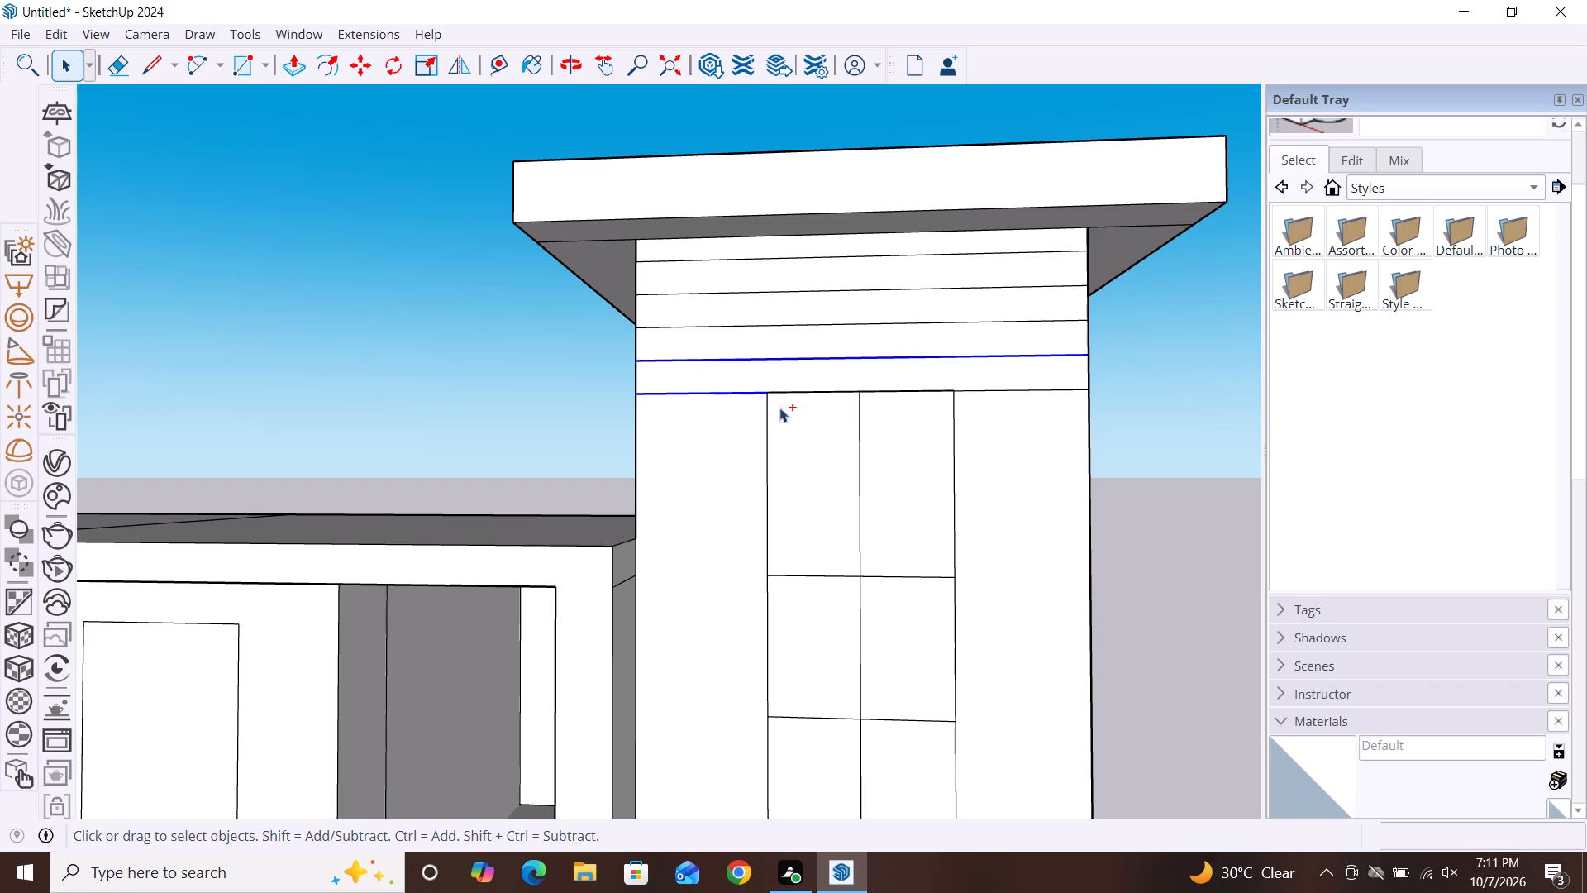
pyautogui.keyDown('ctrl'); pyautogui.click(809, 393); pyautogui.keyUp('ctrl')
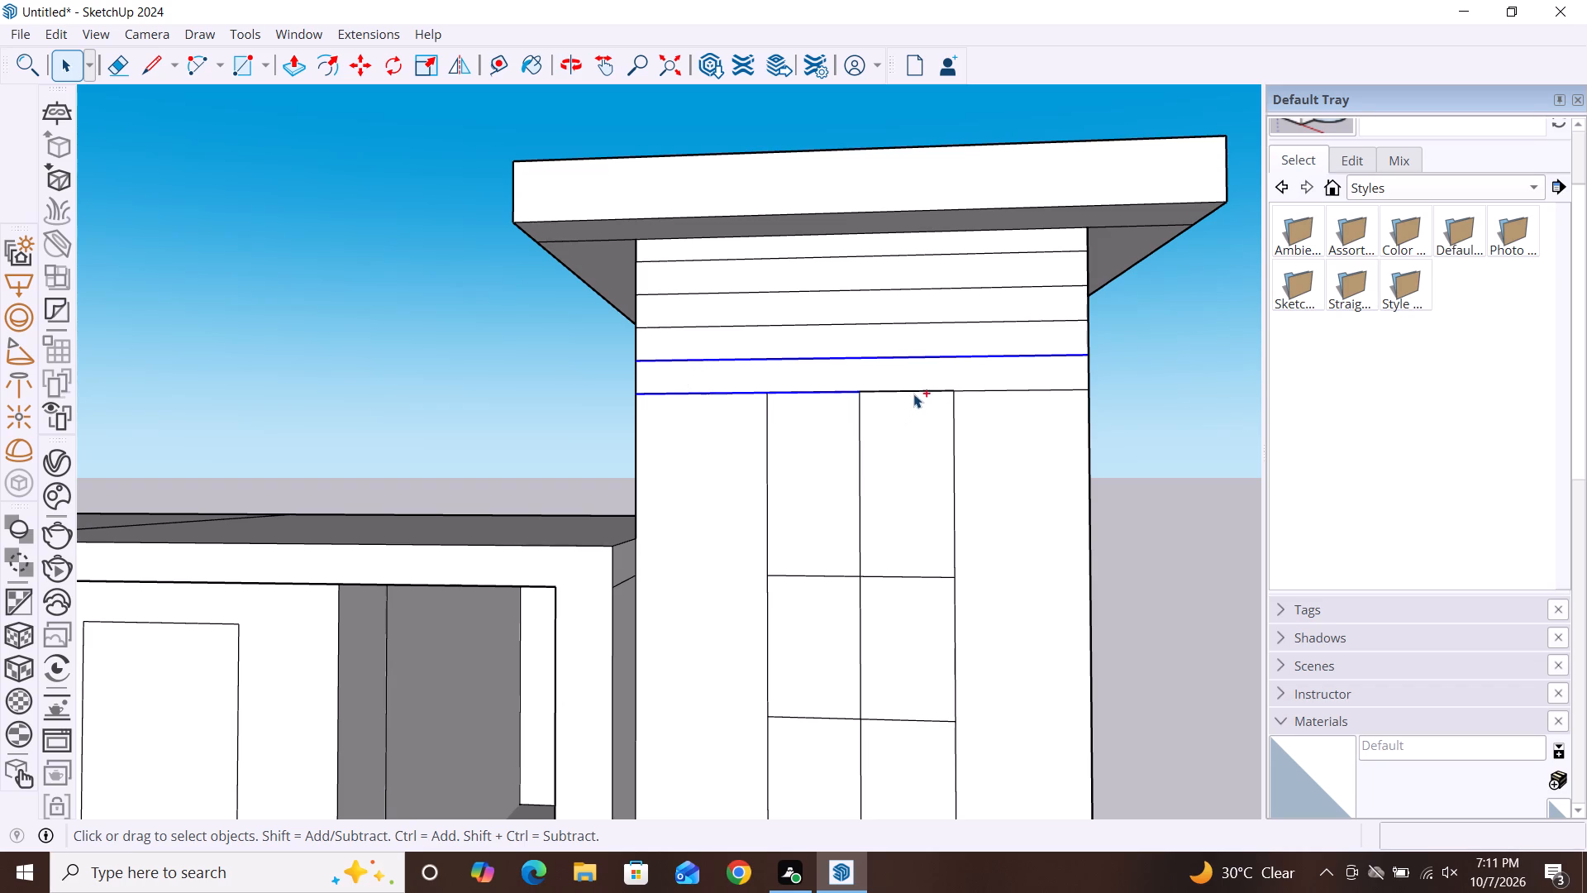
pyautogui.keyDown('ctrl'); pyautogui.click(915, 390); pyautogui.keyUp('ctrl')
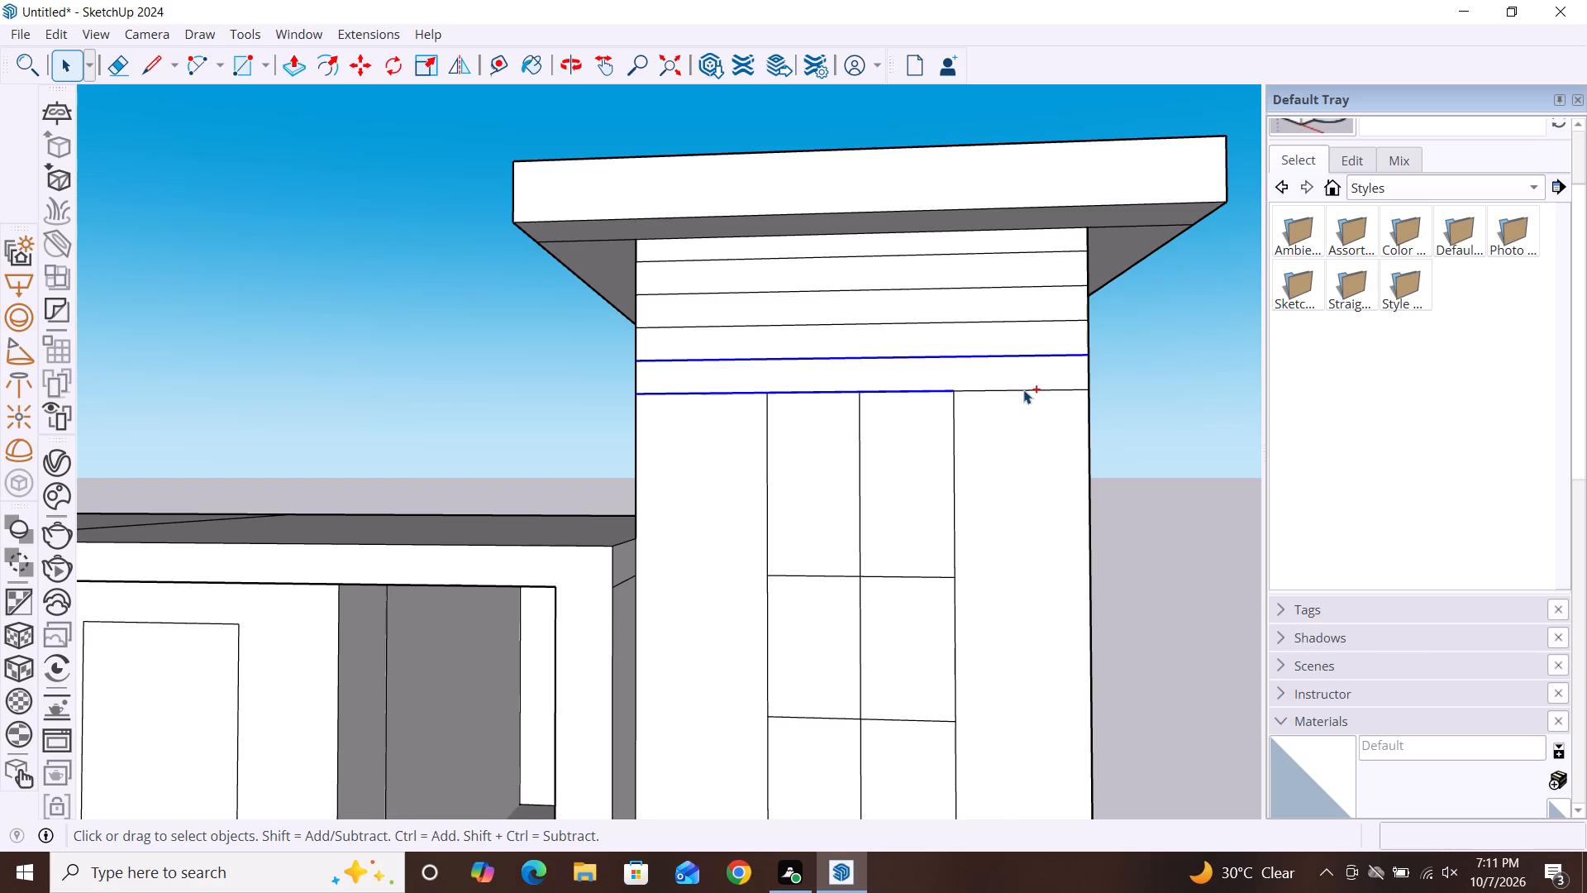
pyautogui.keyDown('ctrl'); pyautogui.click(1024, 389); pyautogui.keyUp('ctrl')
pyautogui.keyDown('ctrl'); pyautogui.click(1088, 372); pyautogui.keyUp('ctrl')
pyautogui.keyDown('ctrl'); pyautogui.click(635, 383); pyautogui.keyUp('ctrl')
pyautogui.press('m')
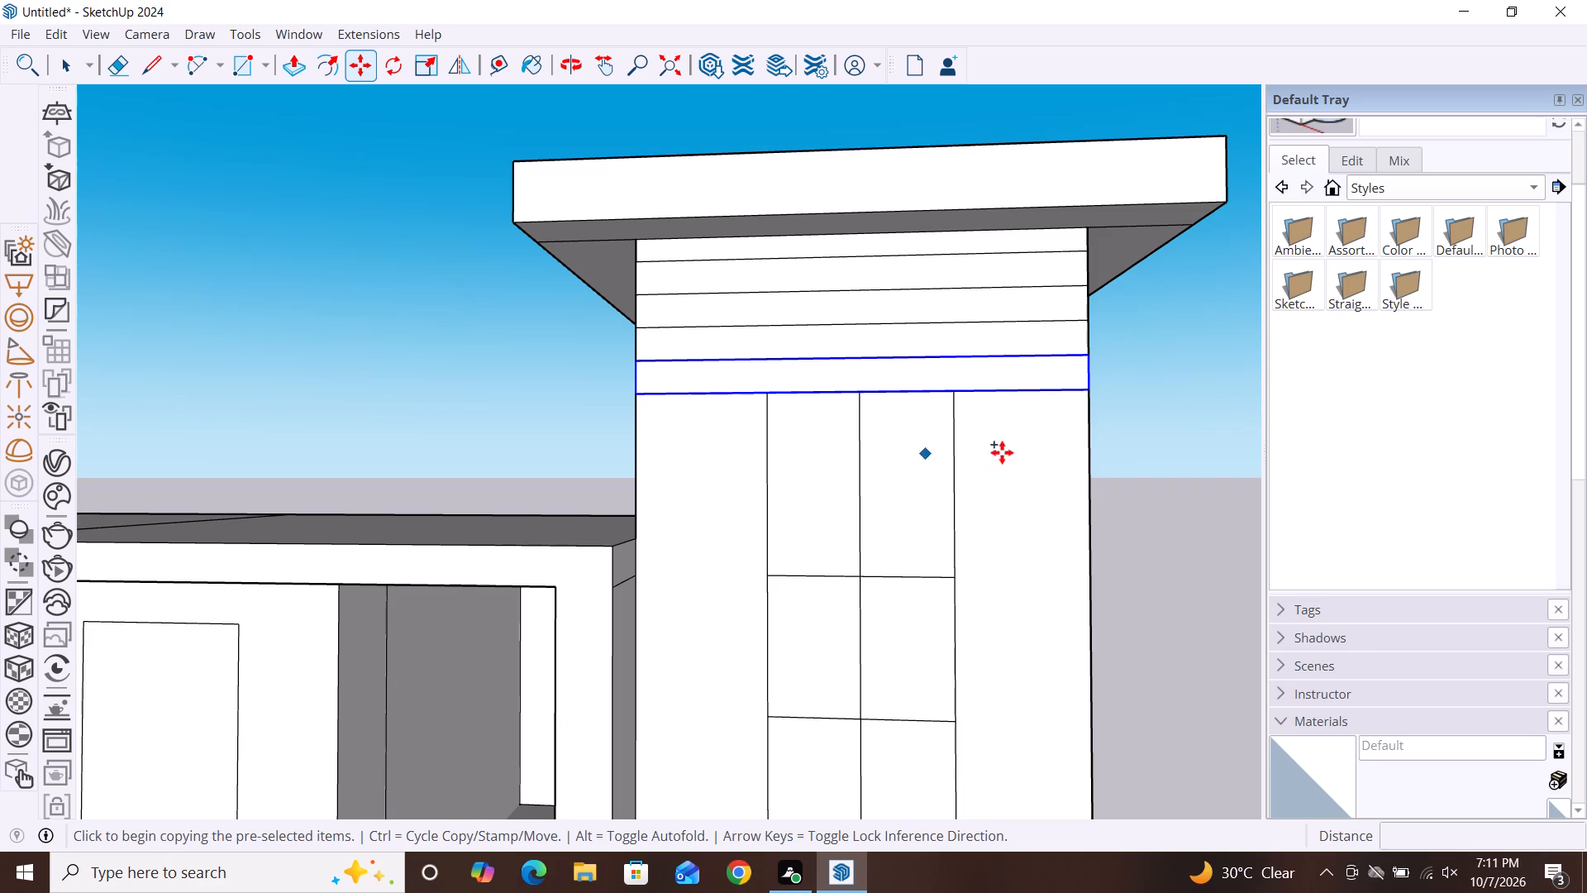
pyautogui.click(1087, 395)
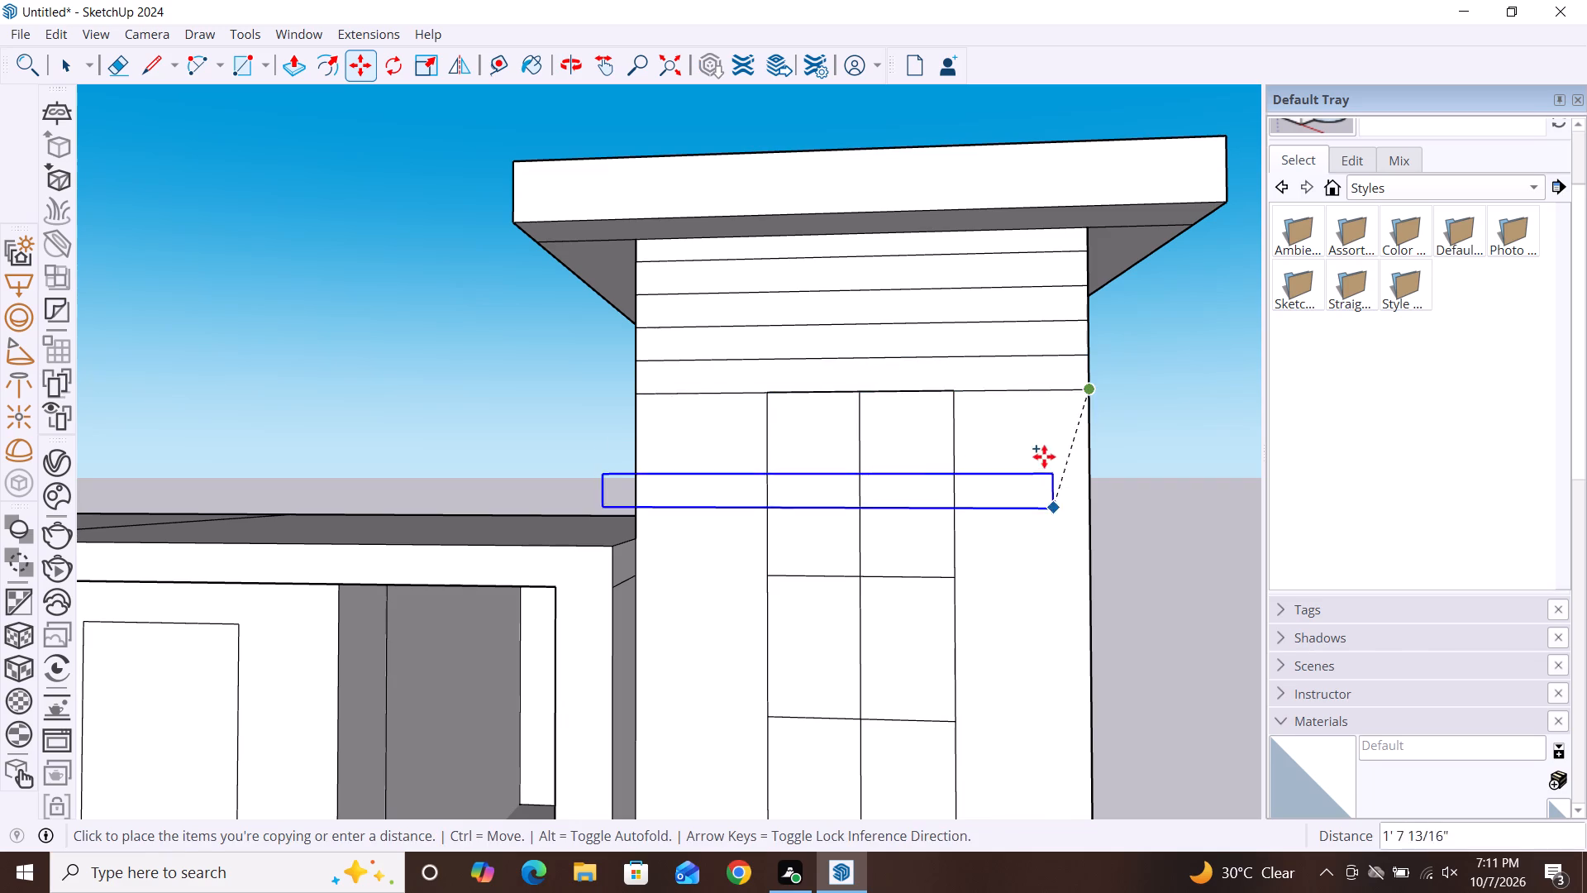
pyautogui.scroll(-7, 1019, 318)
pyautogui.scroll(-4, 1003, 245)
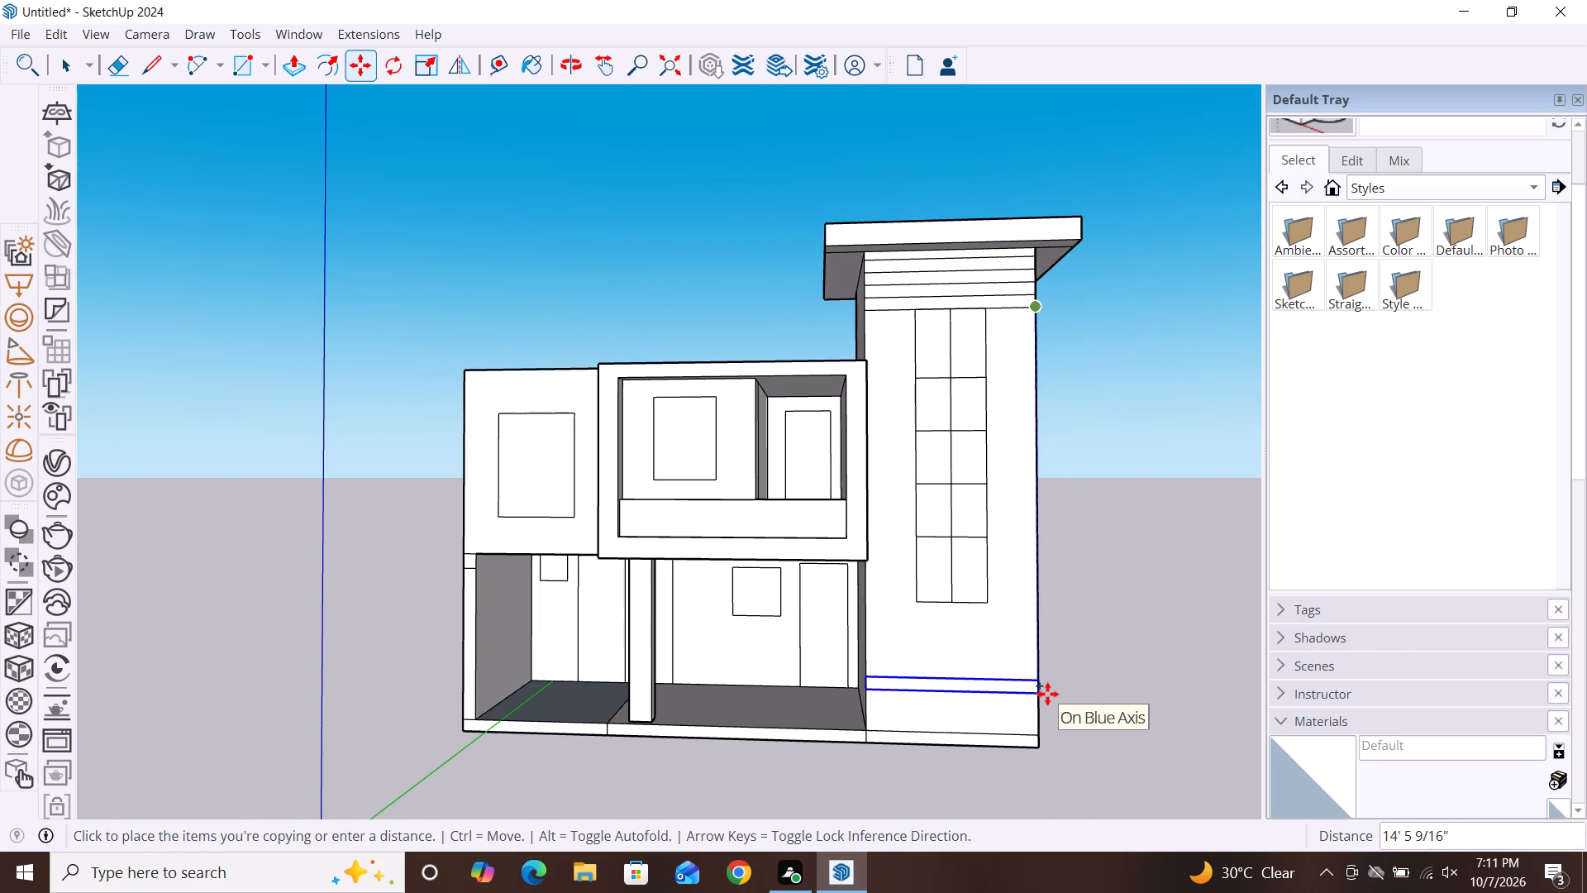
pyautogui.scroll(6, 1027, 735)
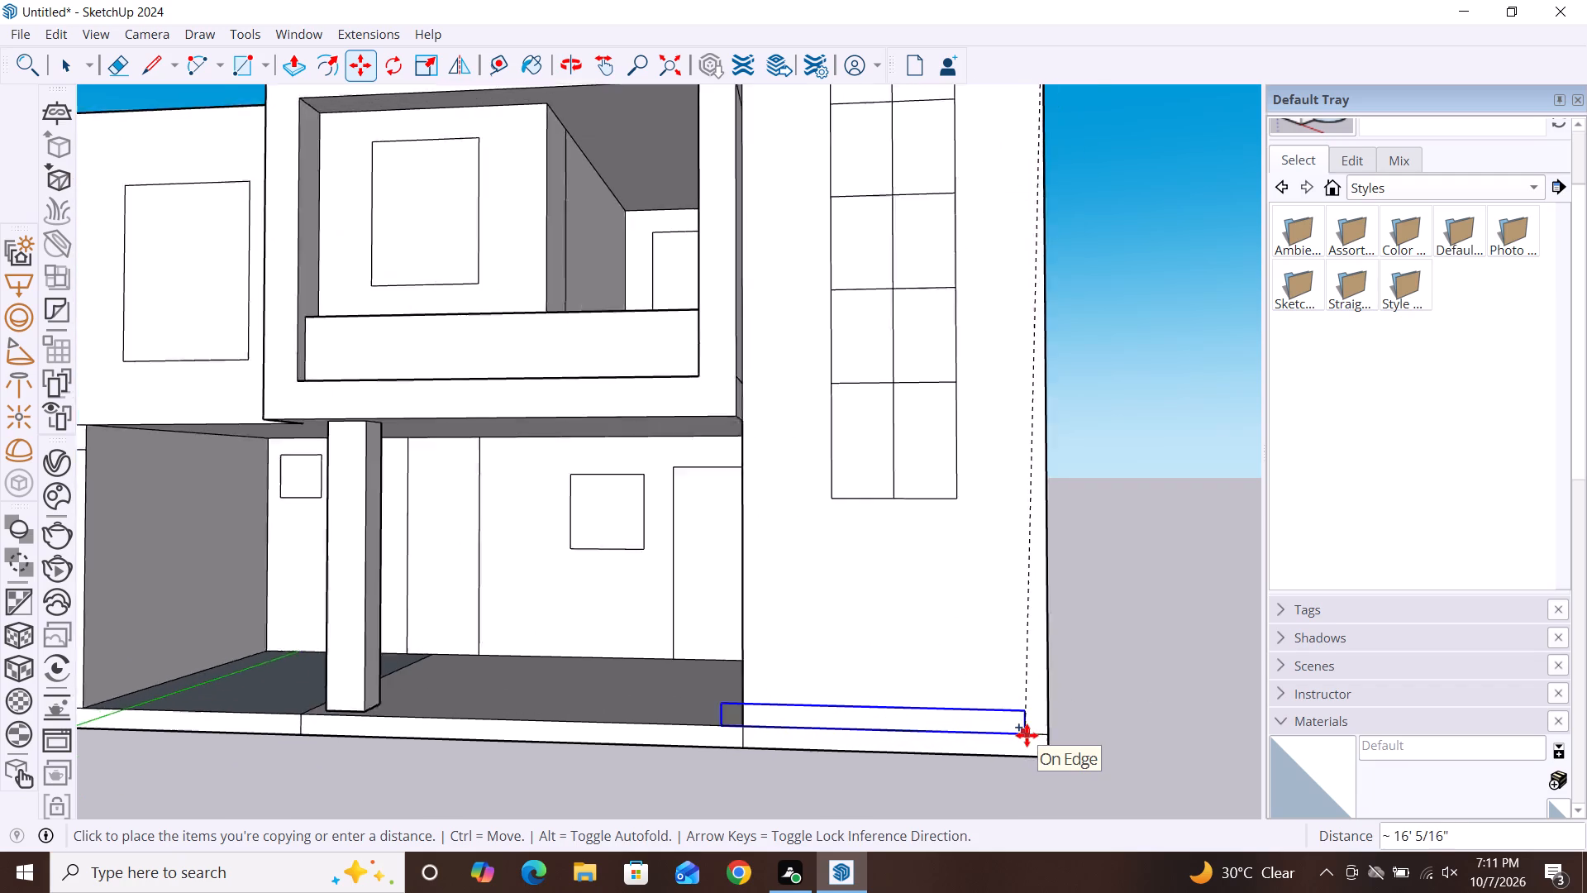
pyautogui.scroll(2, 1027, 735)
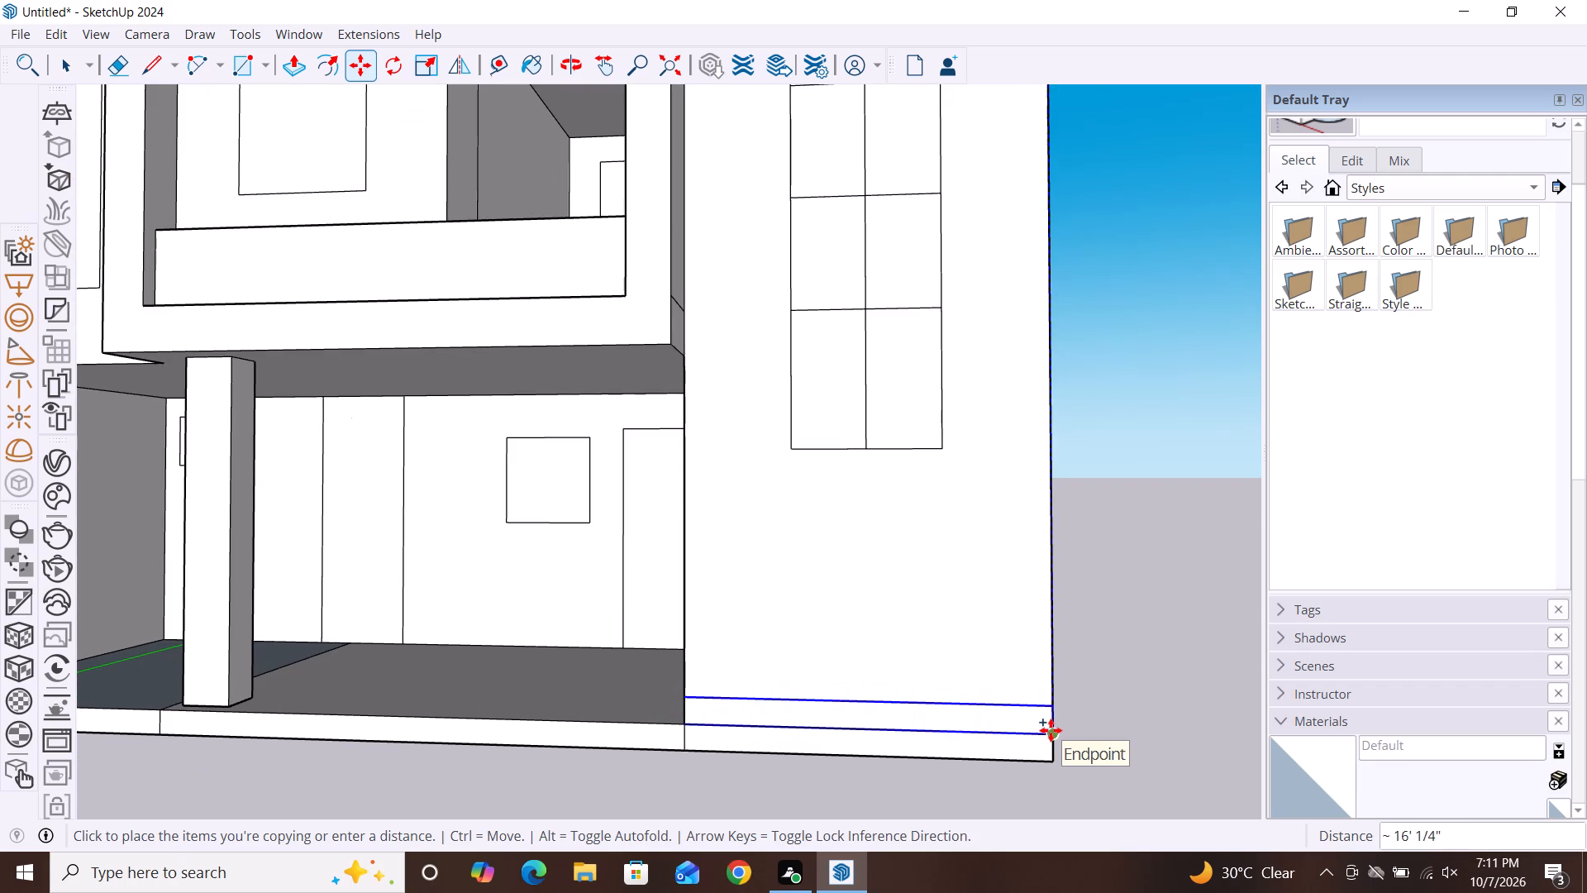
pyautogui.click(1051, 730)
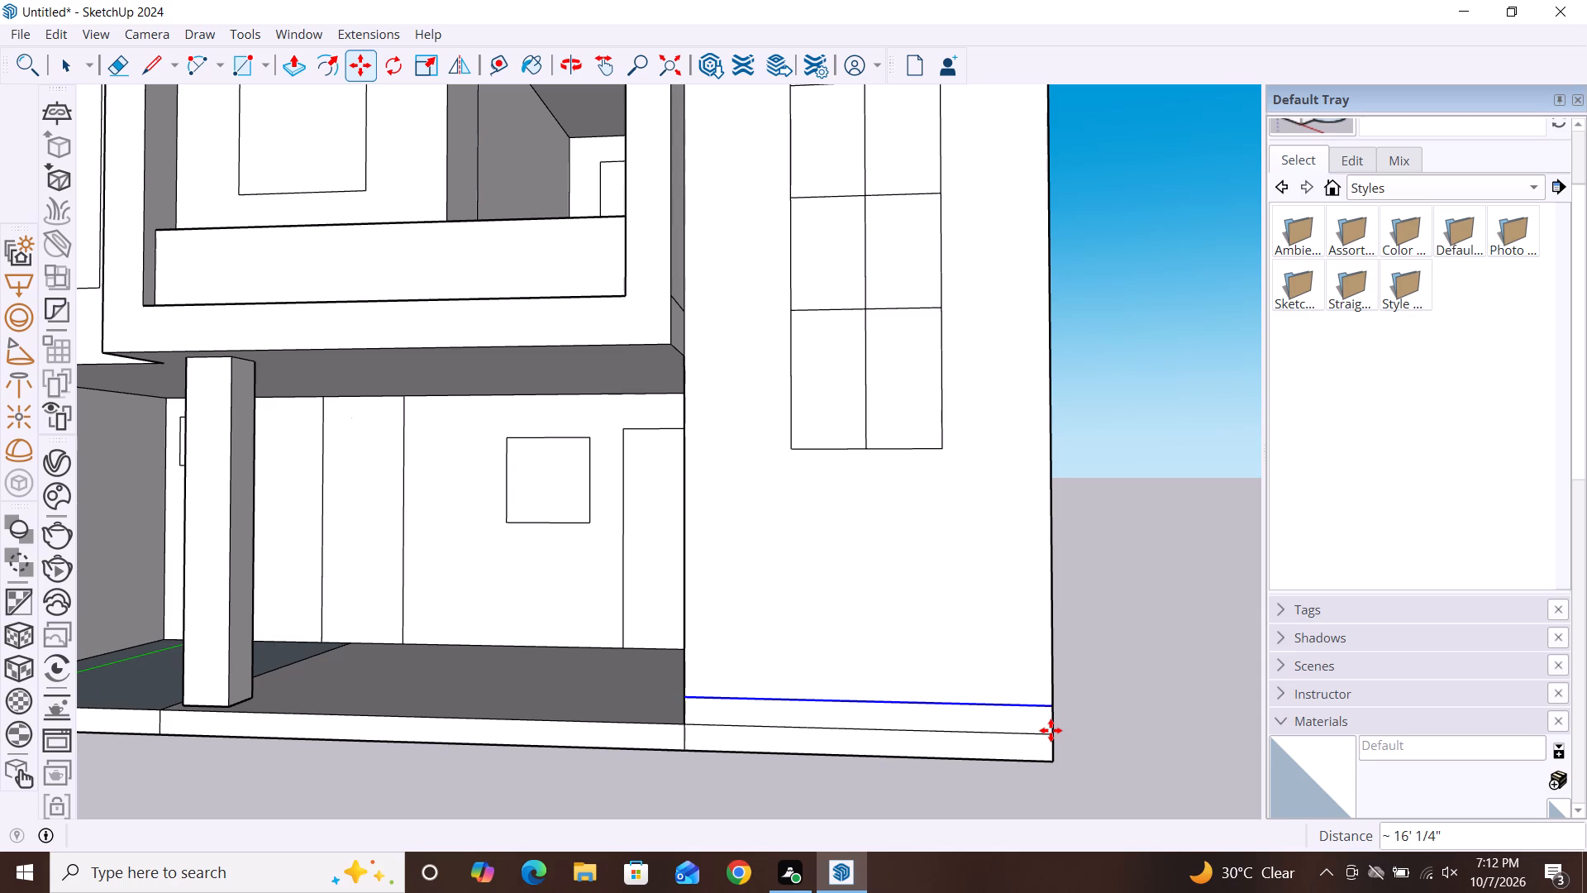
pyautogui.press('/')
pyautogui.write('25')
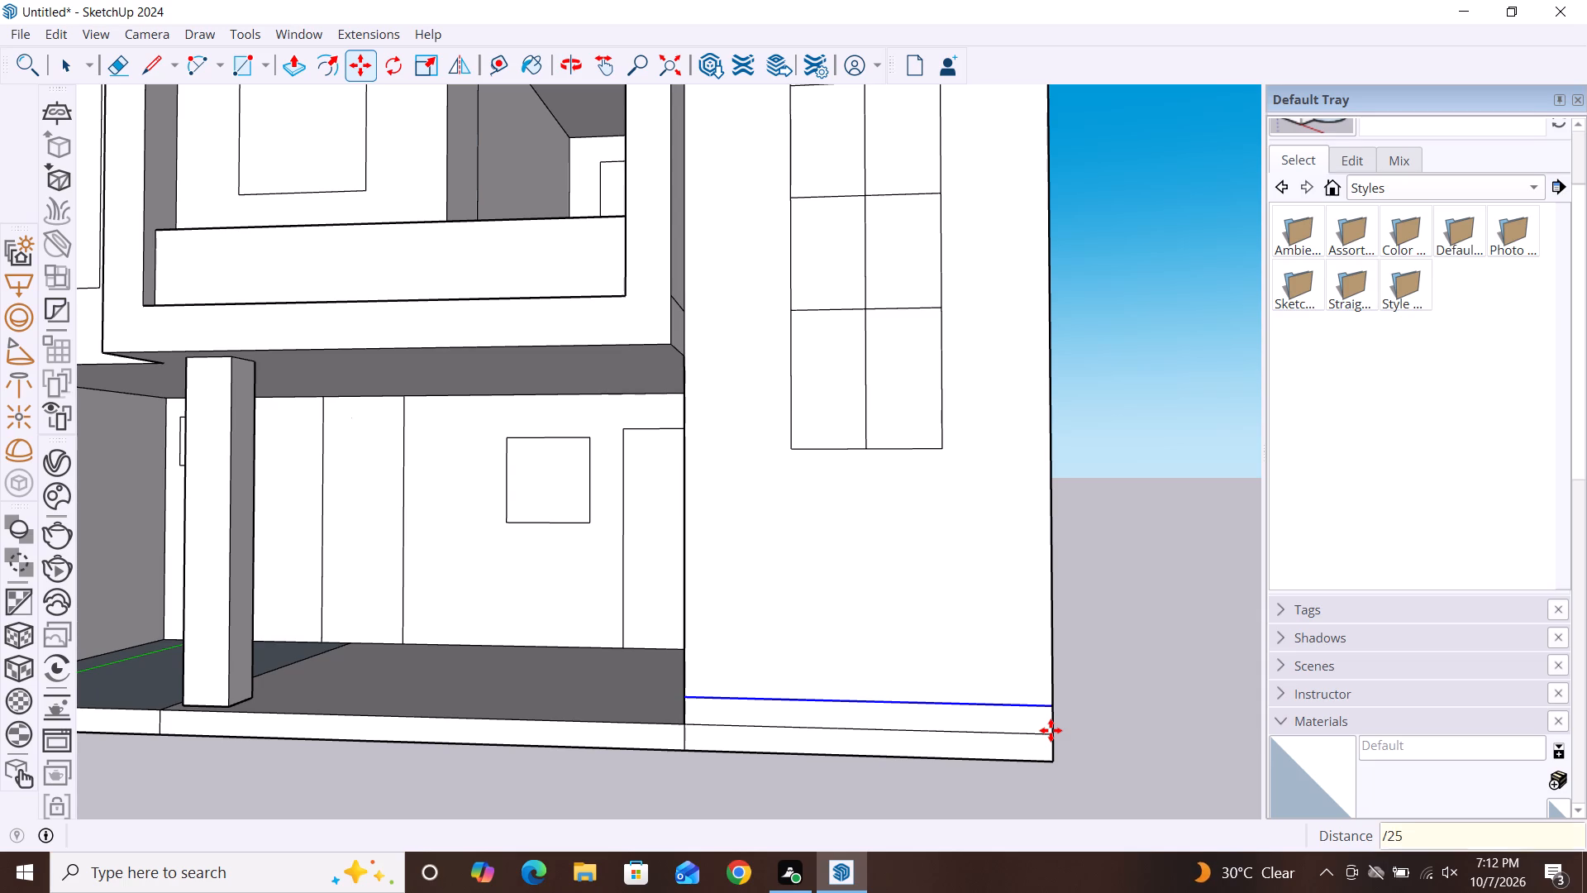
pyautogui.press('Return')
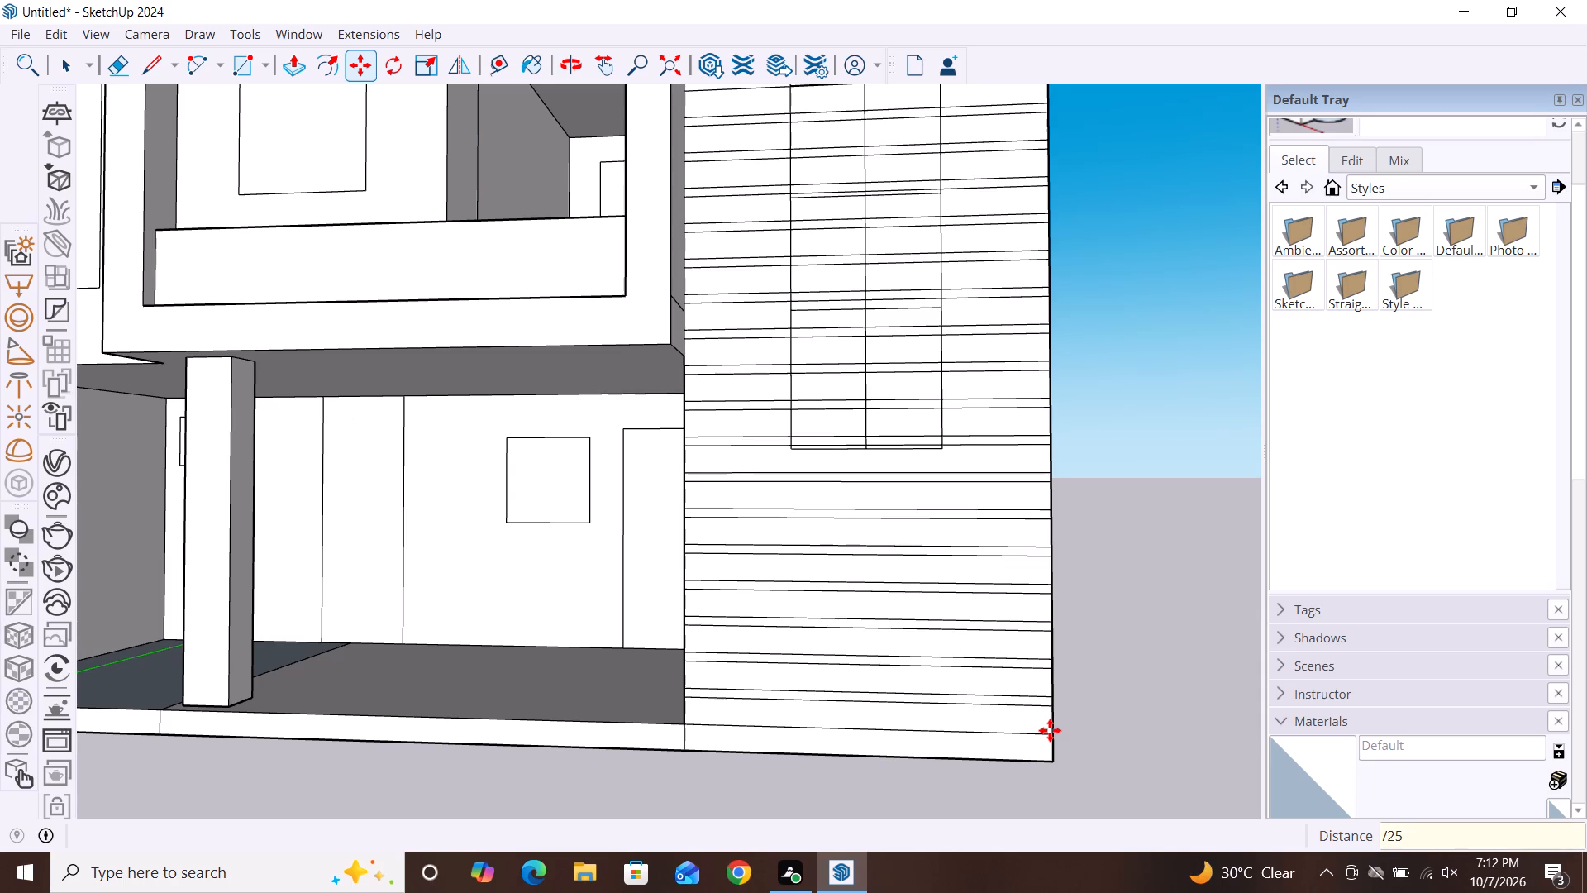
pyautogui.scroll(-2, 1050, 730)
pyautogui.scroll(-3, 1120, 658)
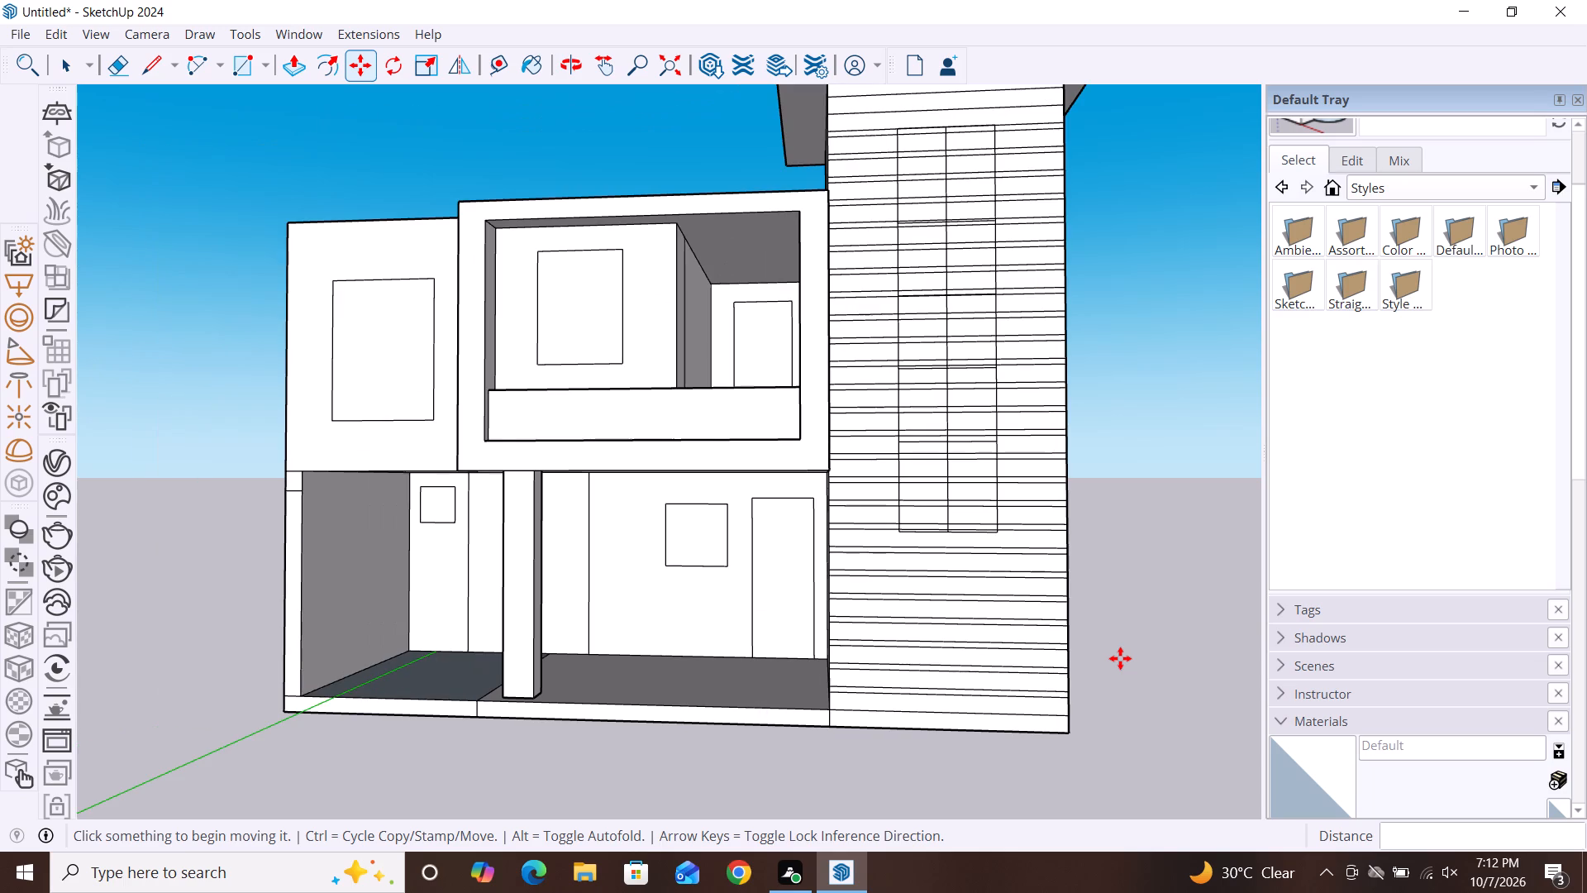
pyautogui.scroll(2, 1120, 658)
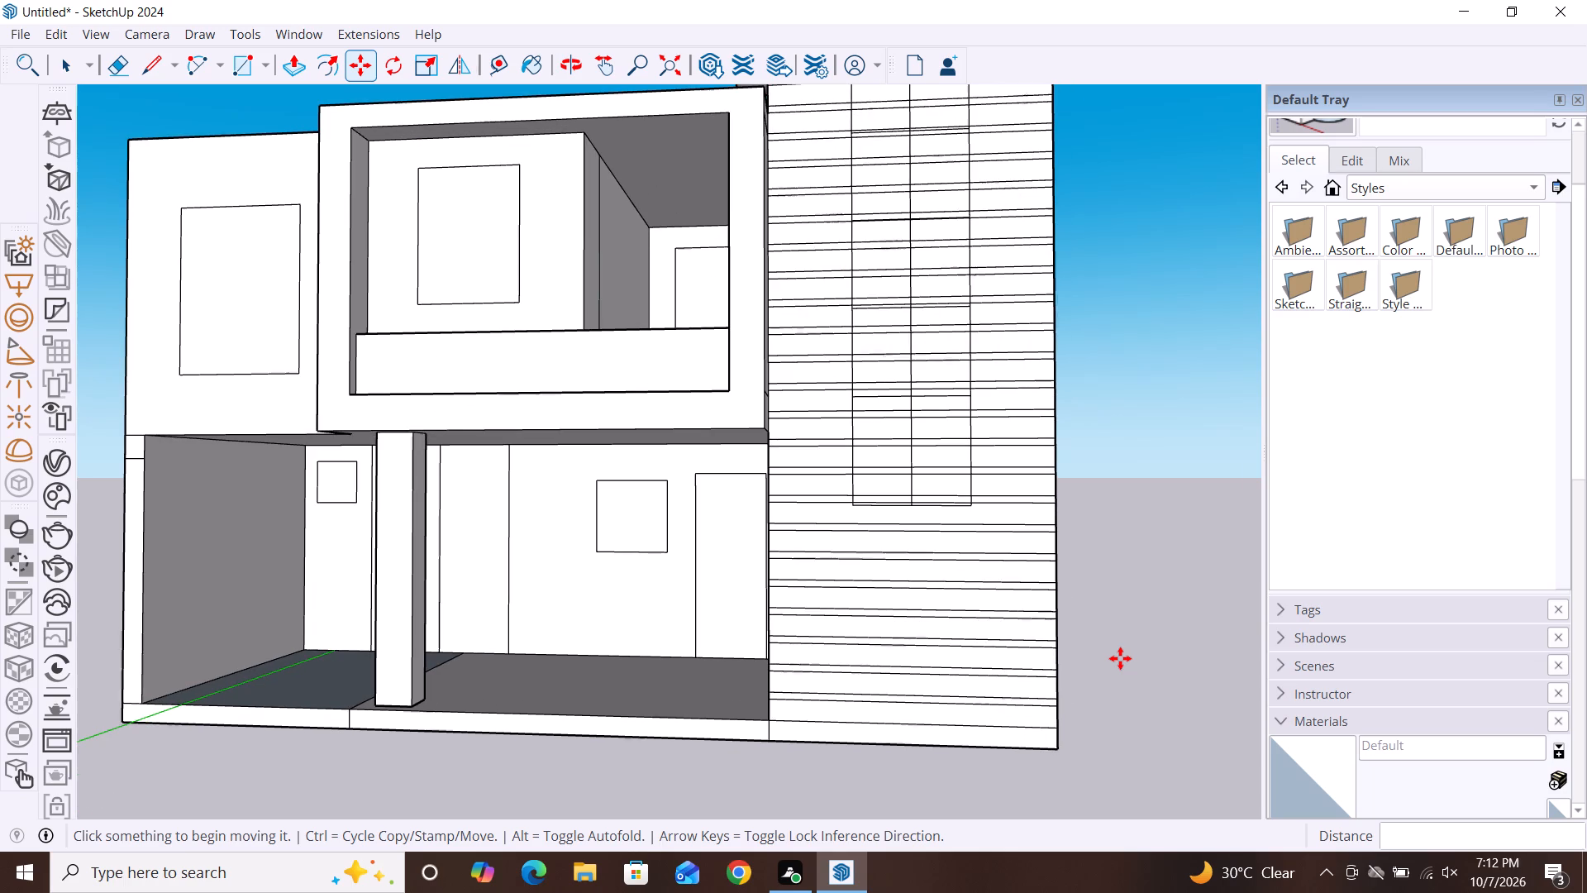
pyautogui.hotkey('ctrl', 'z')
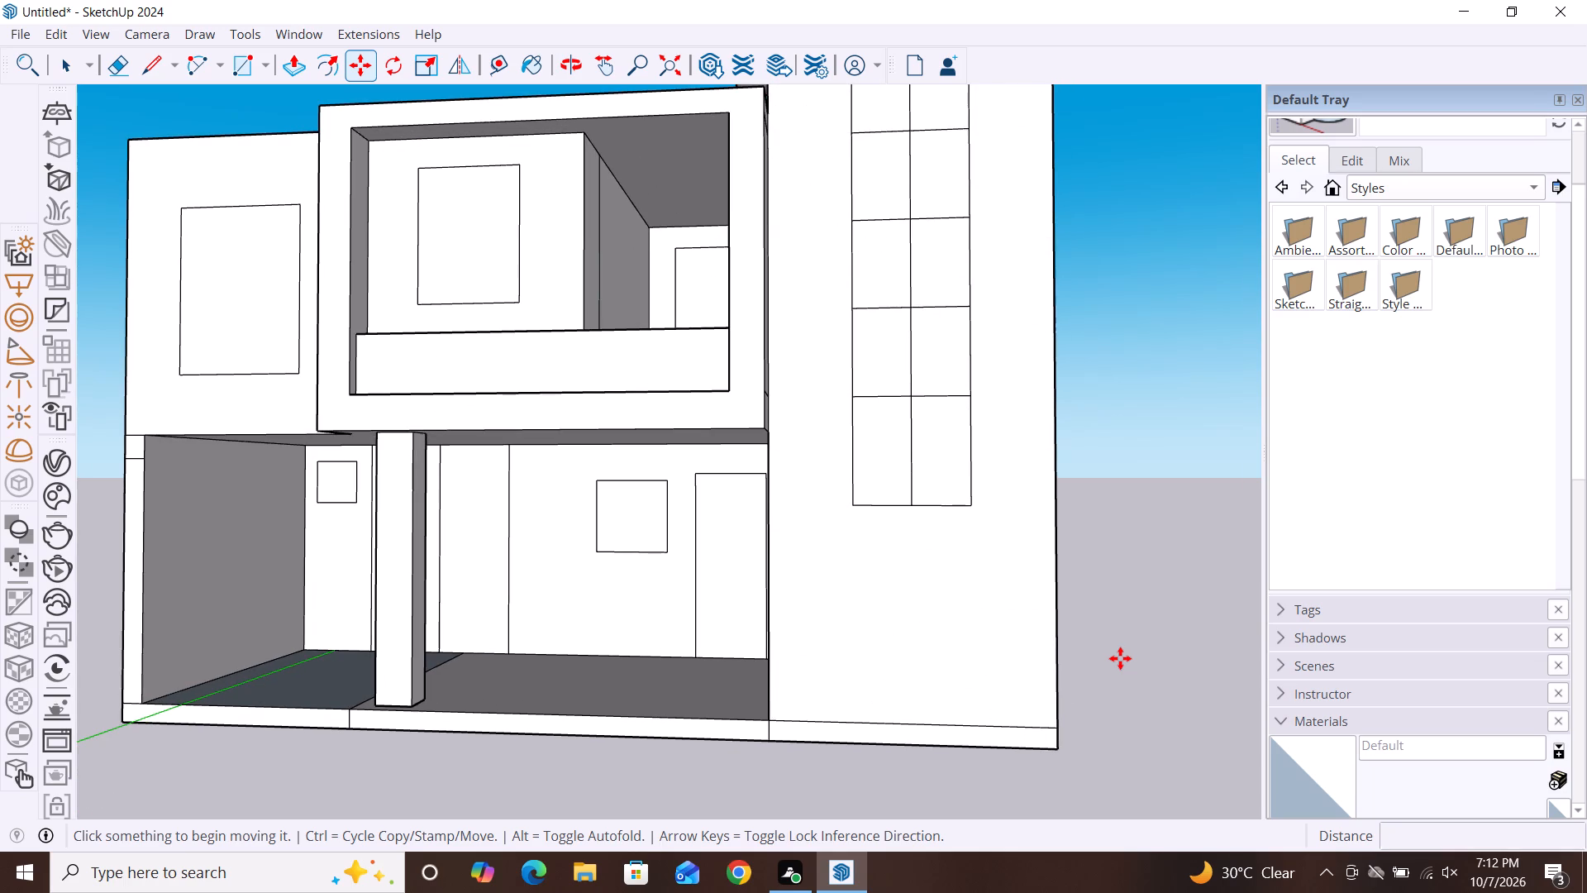
# Copy the line segments on both sides of the tall window's top down about 11' 1 7/16" to its bottom, dividing the spacing by 18.
pyautogui.scroll(-4, 1120, 658)
pyautogui.scroll(-4, 1103, 757)
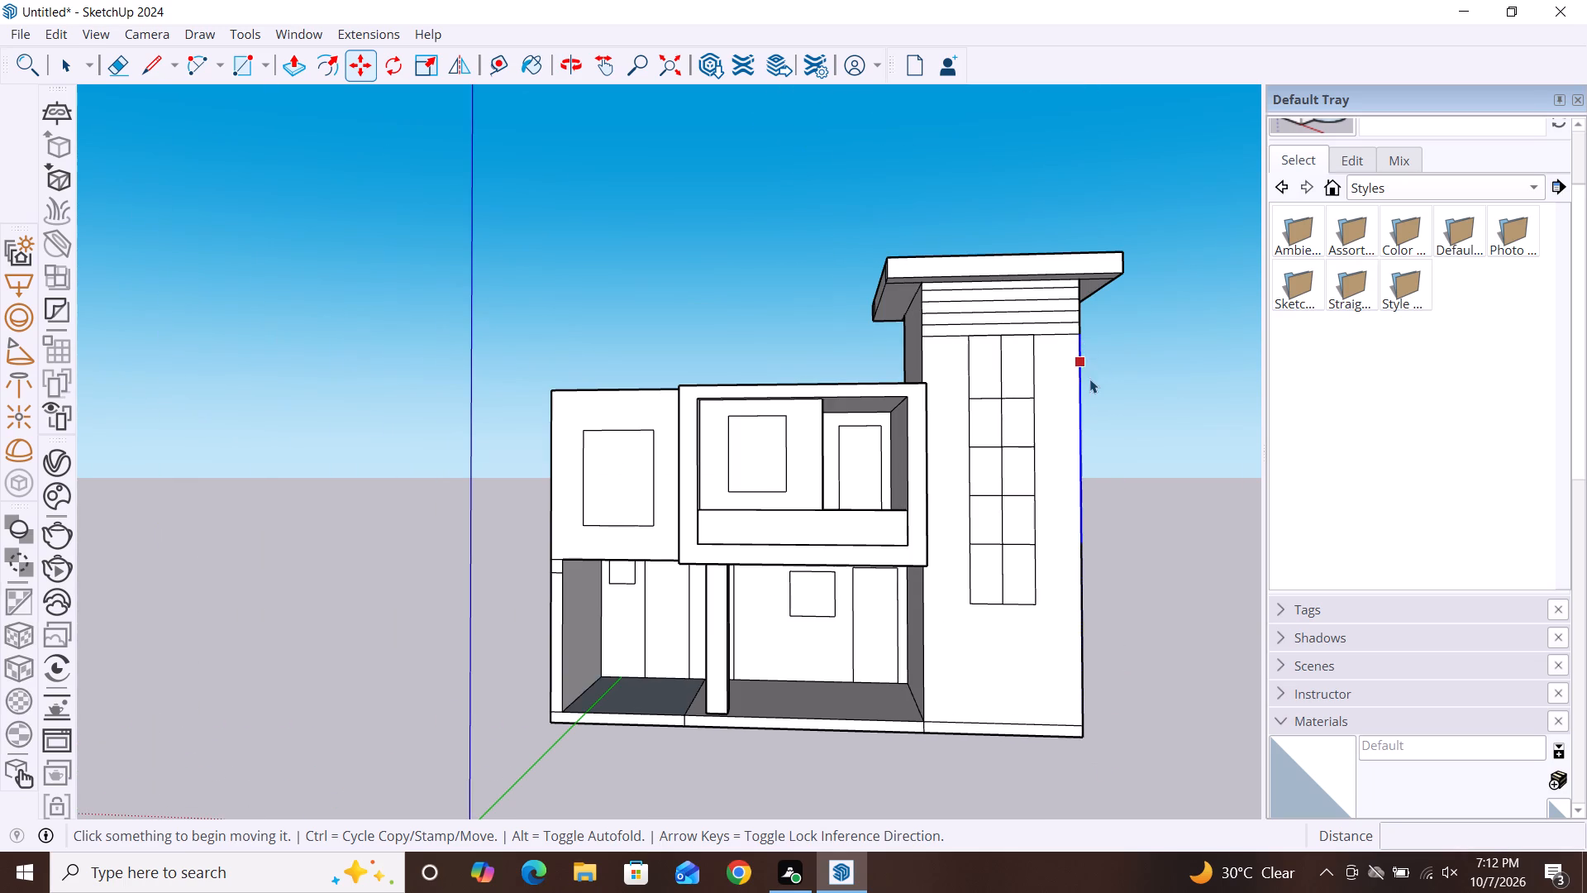
pyautogui.press('space')
pyautogui.scroll(9, 1083, 340)
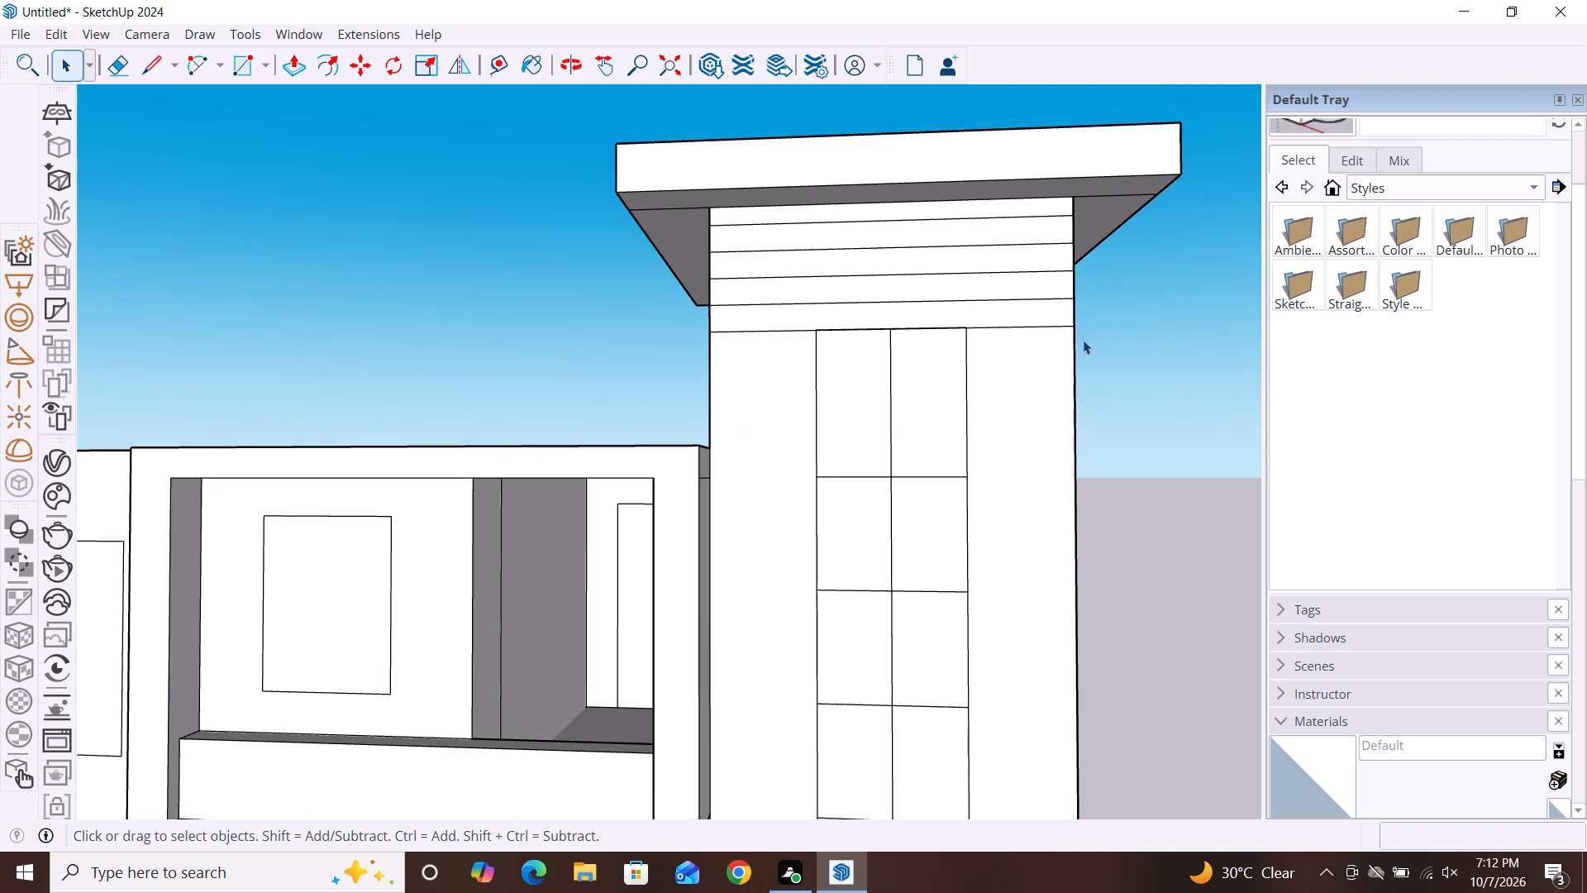
pyautogui.click(1028, 325)
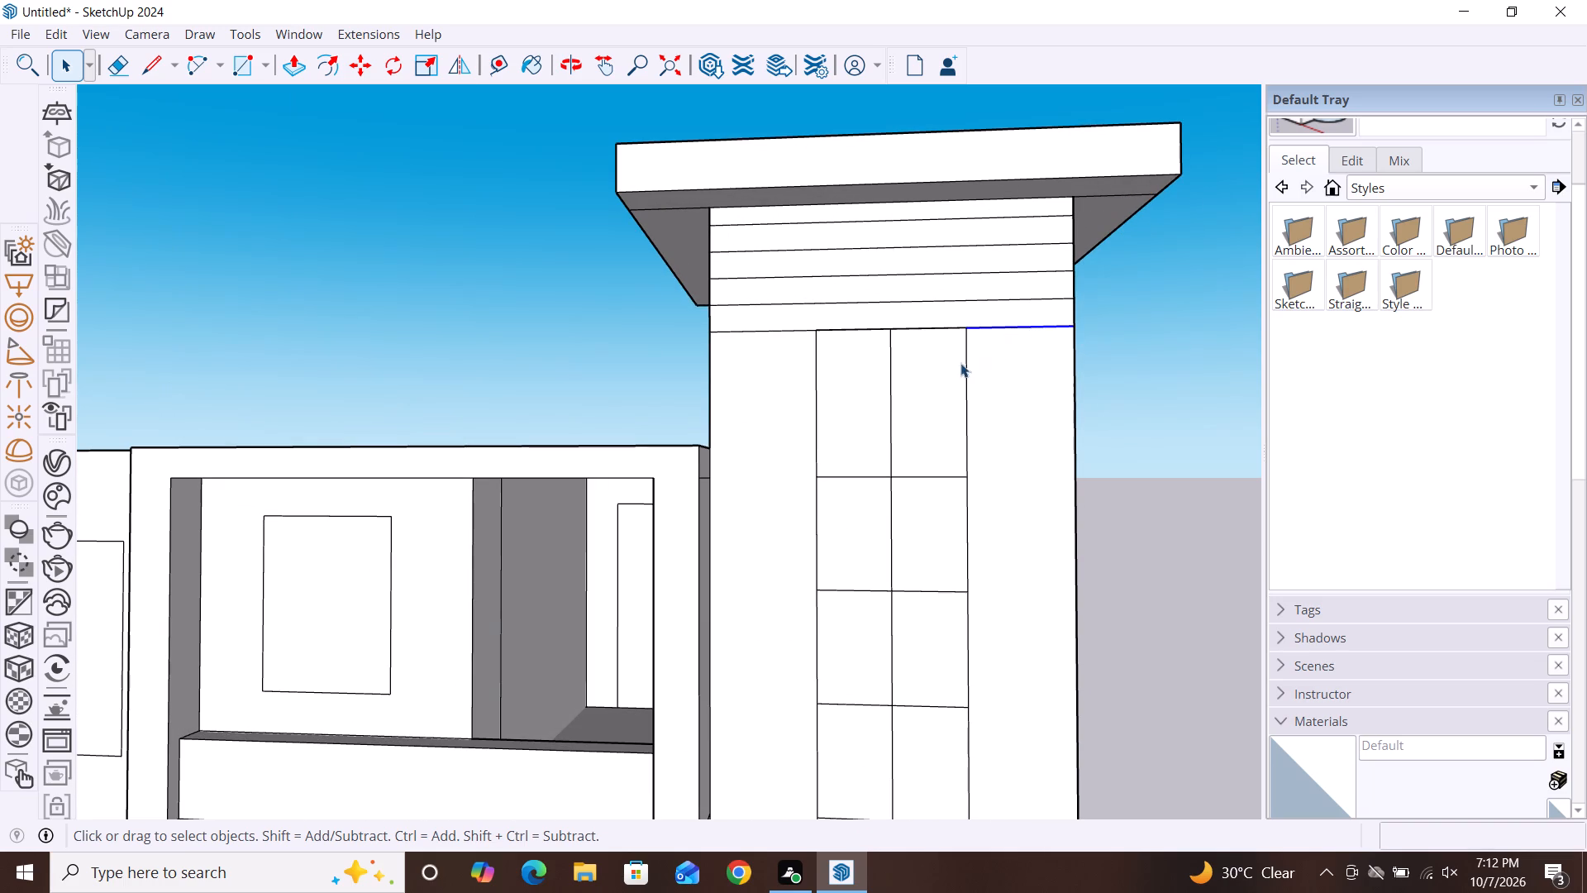
pyautogui.keyDown('ctrl'); pyautogui.click(775, 329); pyautogui.keyUp('ctrl')
pyautogui.press('m')
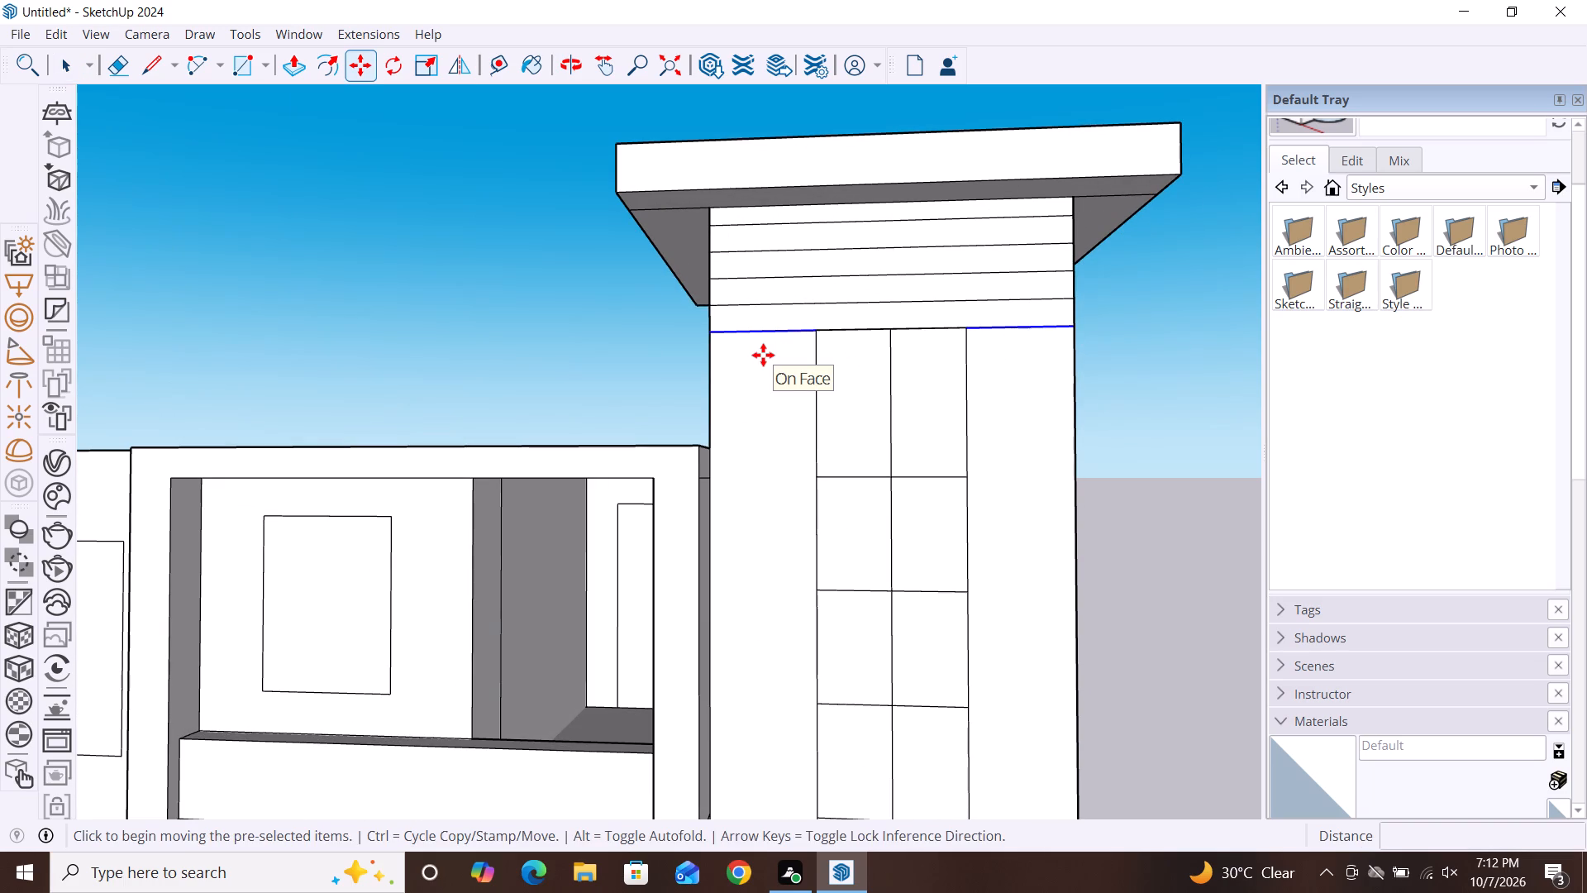
pyautogui.doubleClick(1076, 332)
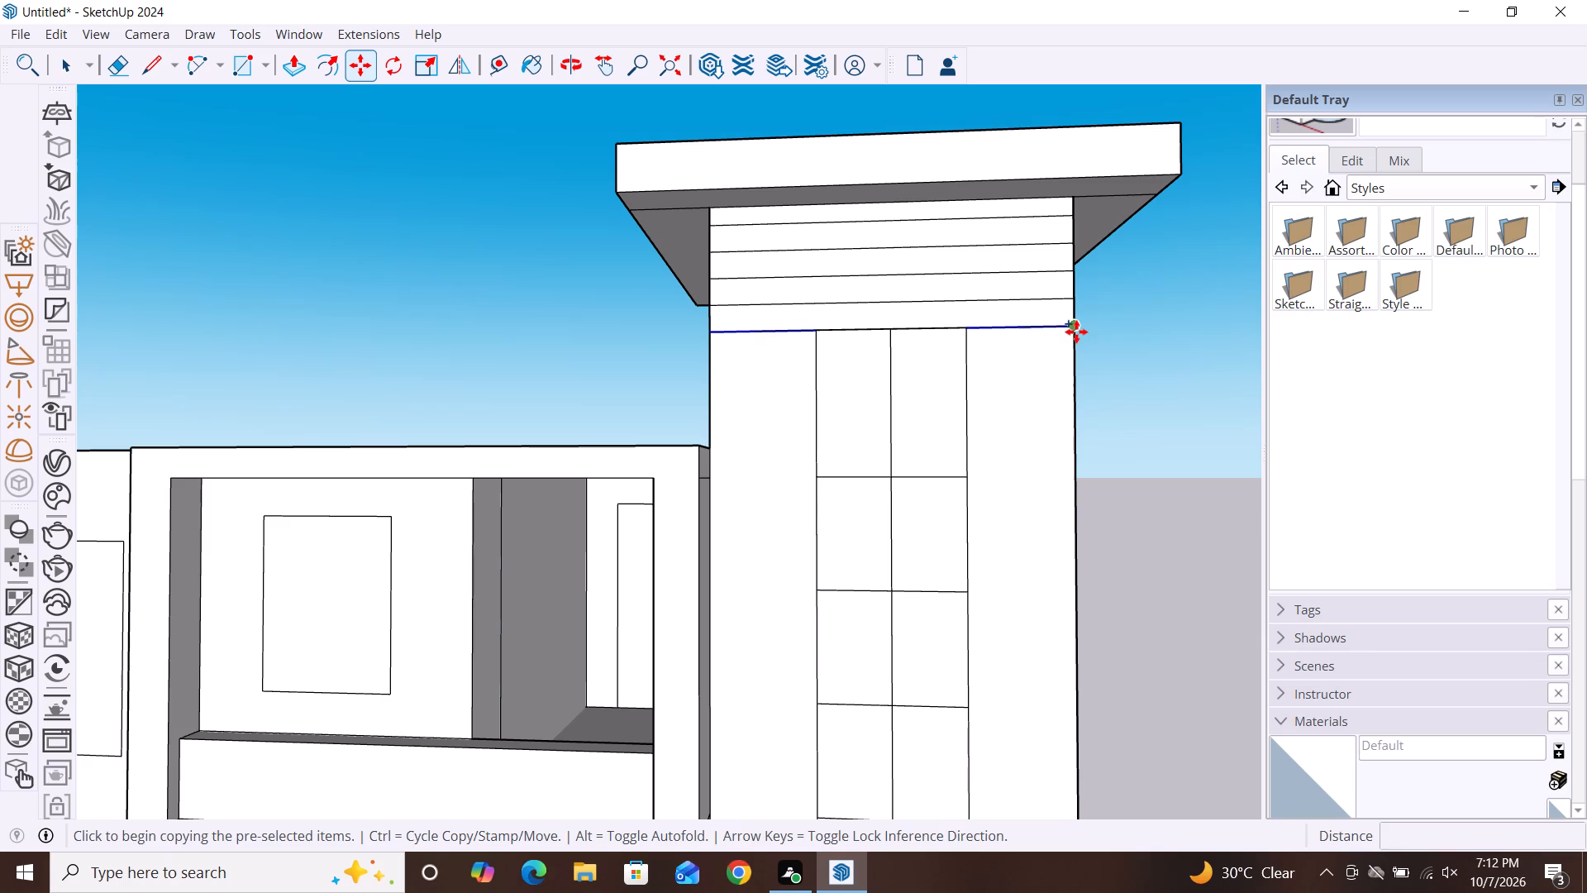
pyautogui.scroll(-7, 834, 198)
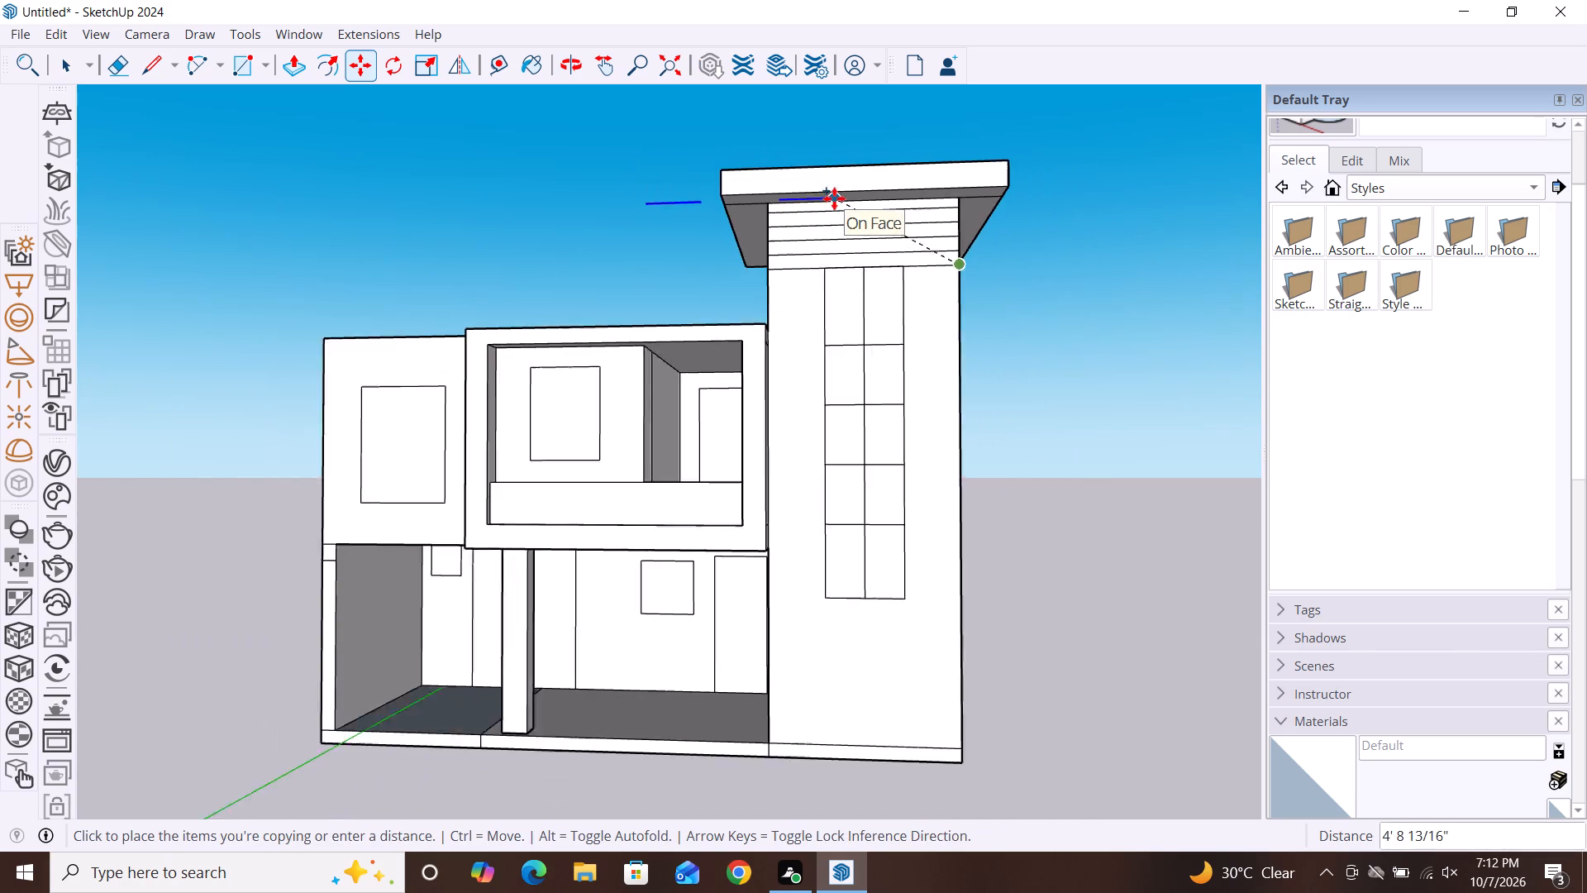
pyautogui.scroll(-1, 834, 198)
pyautogui.scroll(10, 936, 645)
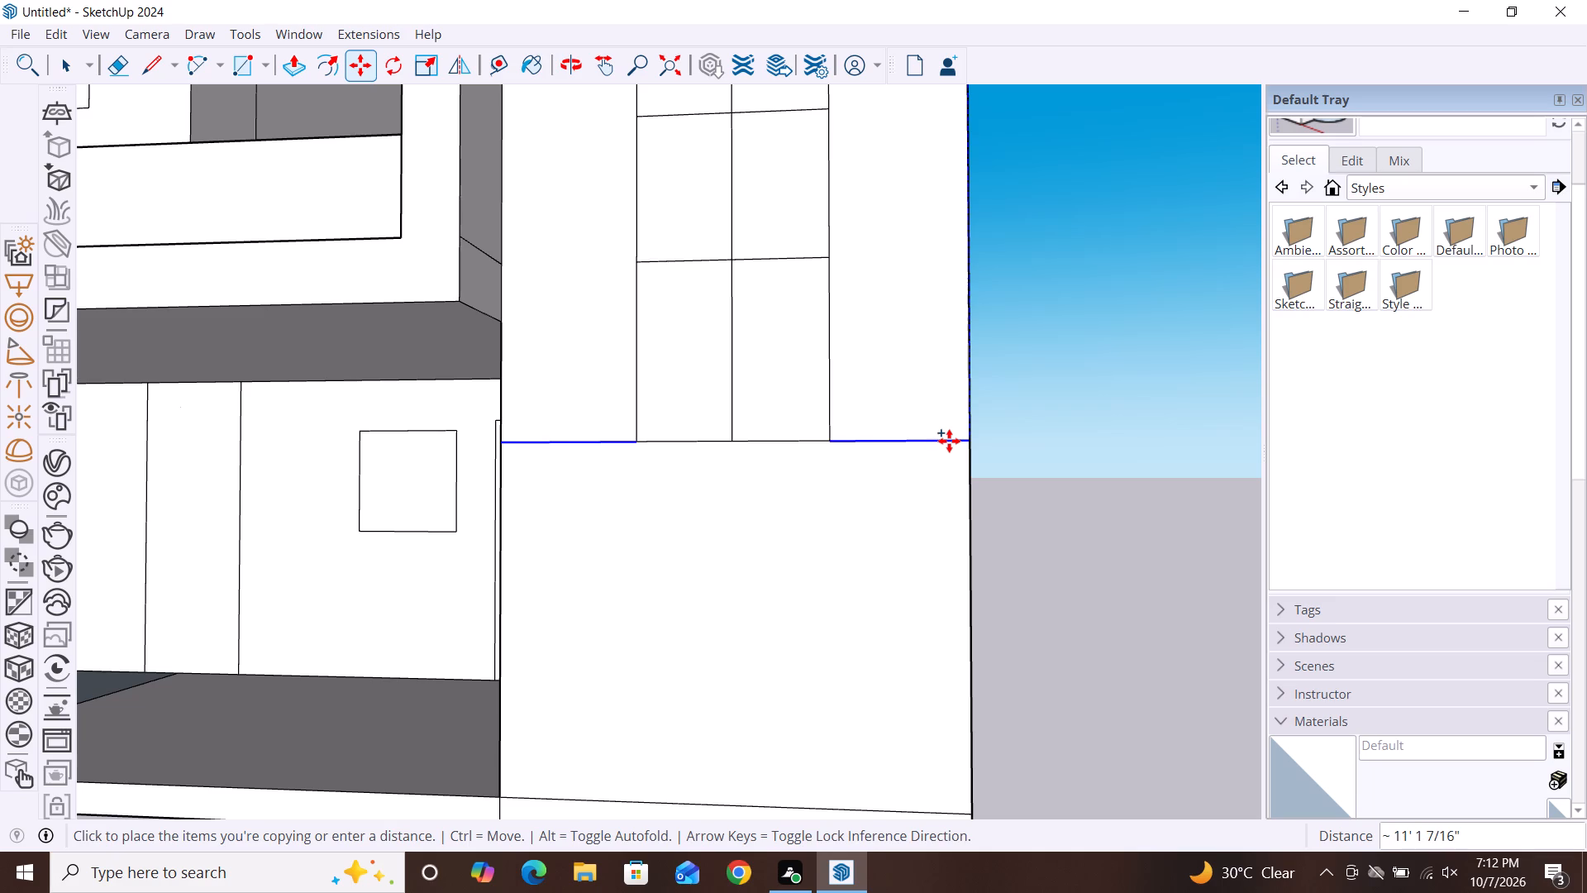
pyautogui.click(949, 441)
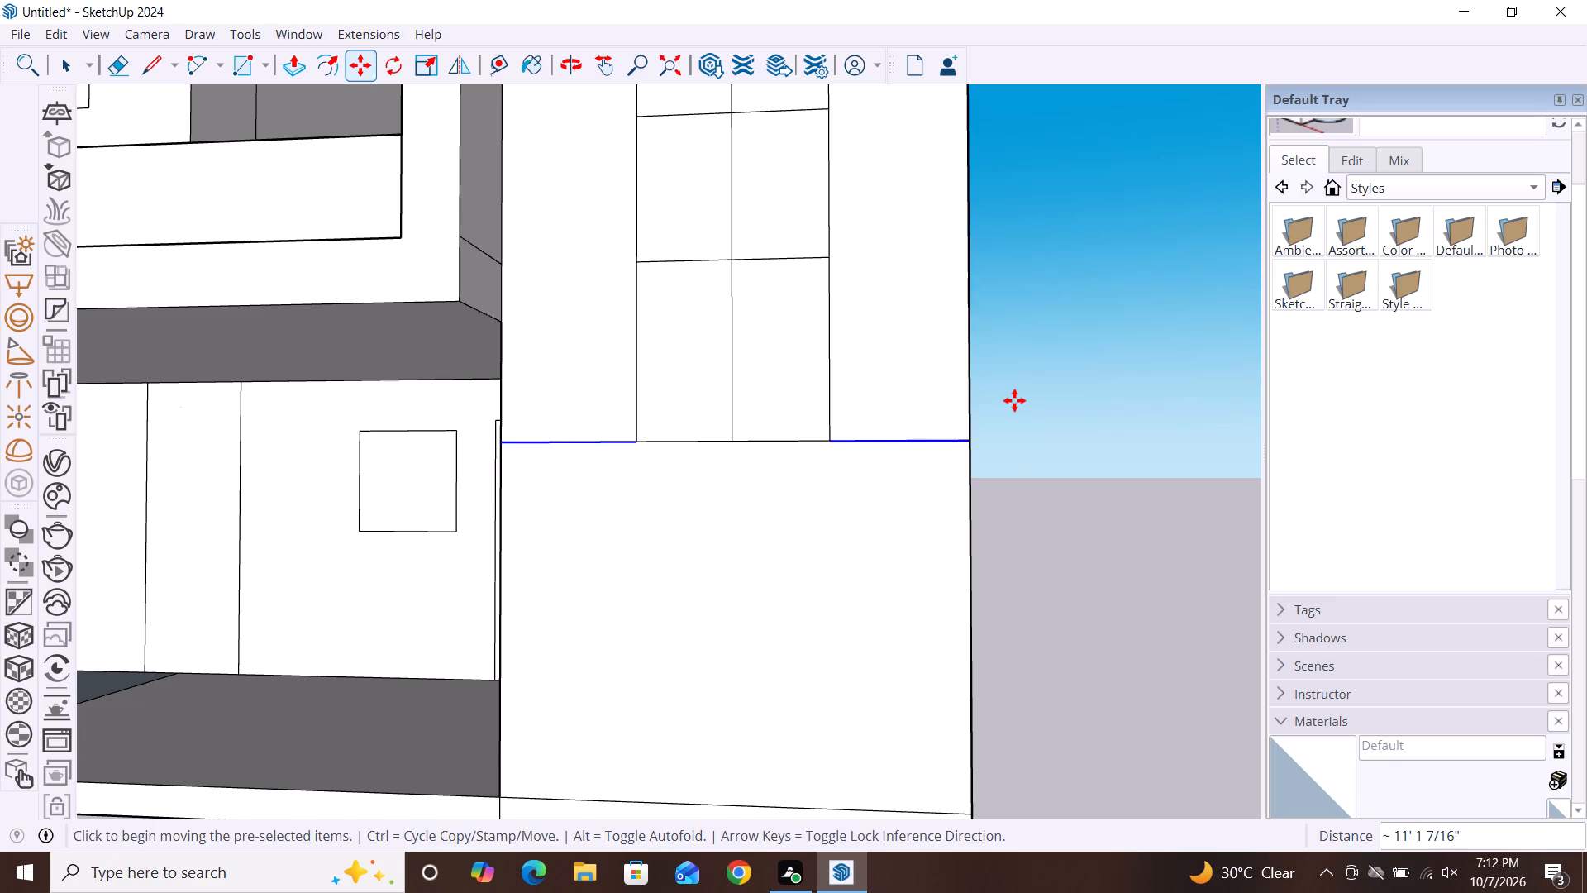
pyautogui.write('/1')
pyautogui.press('8')
pyautogui.press('Return')
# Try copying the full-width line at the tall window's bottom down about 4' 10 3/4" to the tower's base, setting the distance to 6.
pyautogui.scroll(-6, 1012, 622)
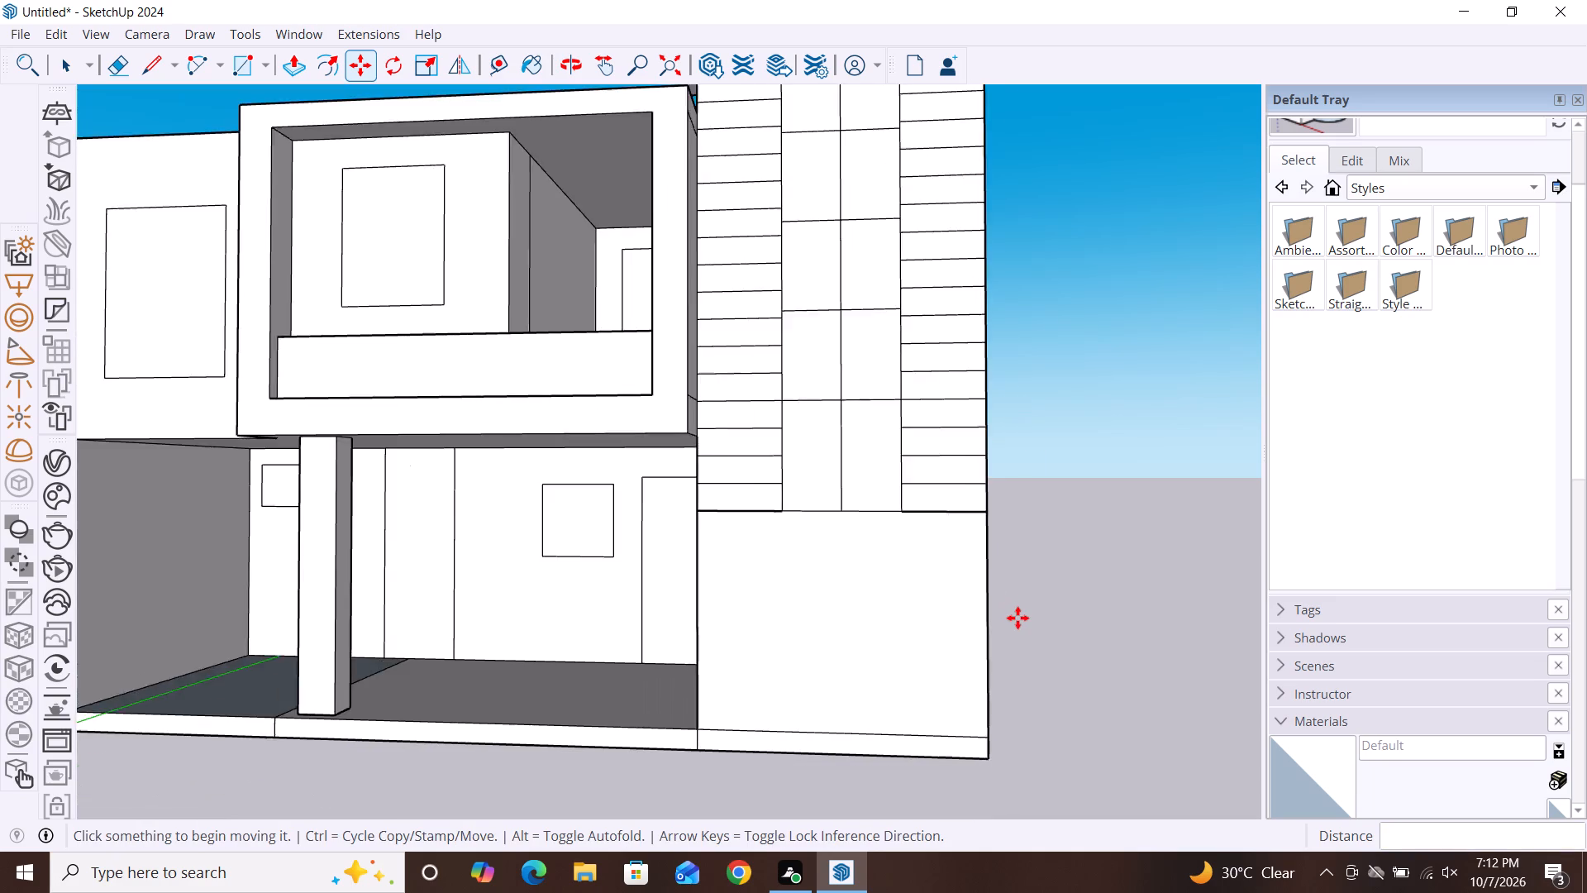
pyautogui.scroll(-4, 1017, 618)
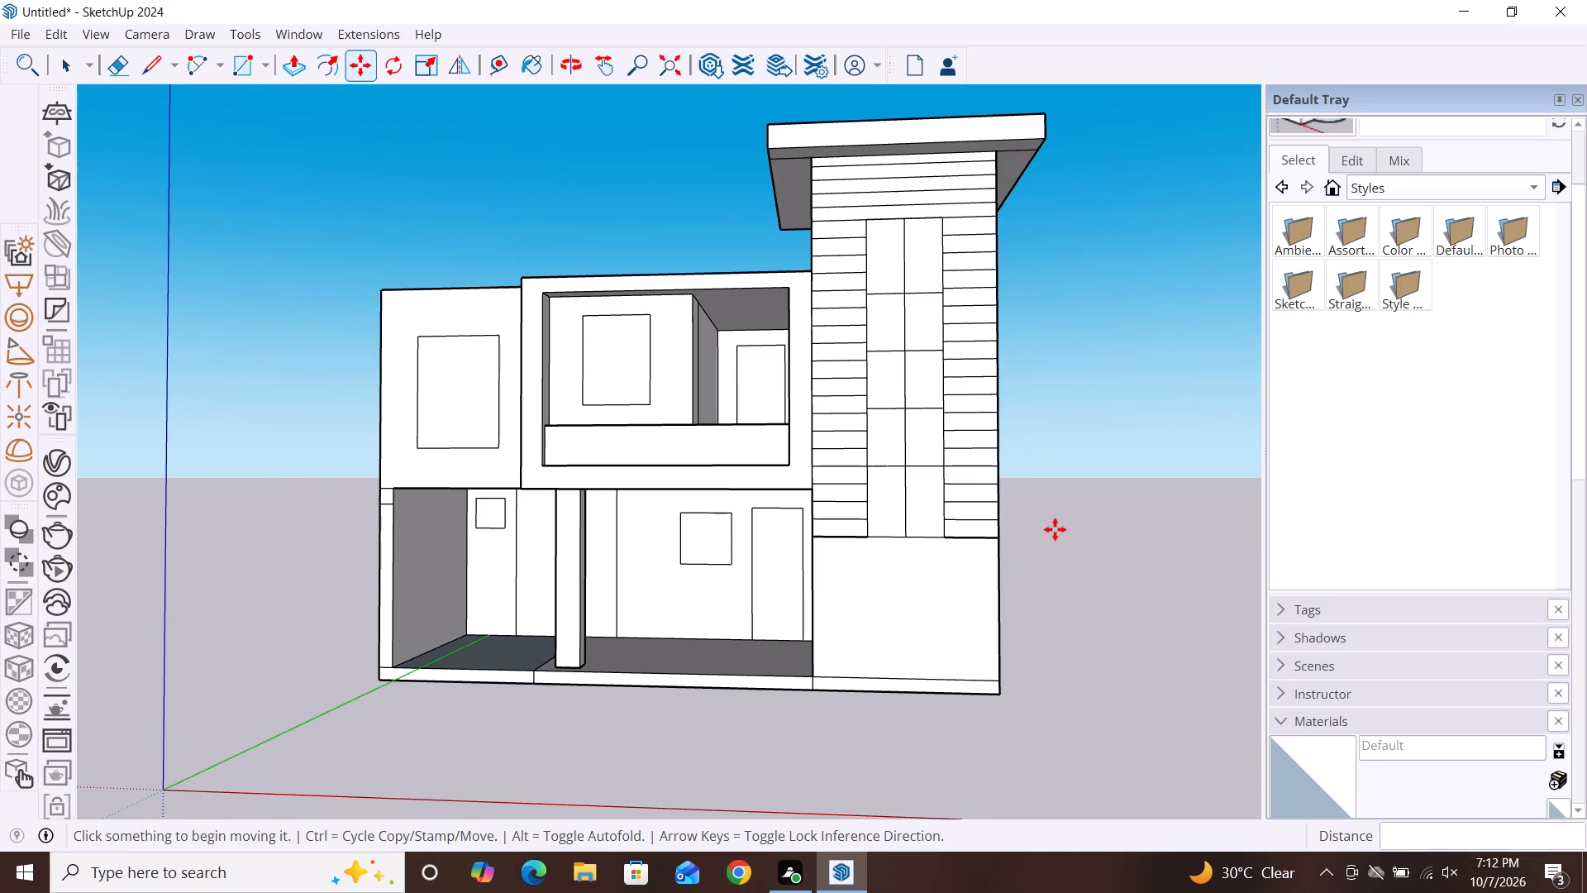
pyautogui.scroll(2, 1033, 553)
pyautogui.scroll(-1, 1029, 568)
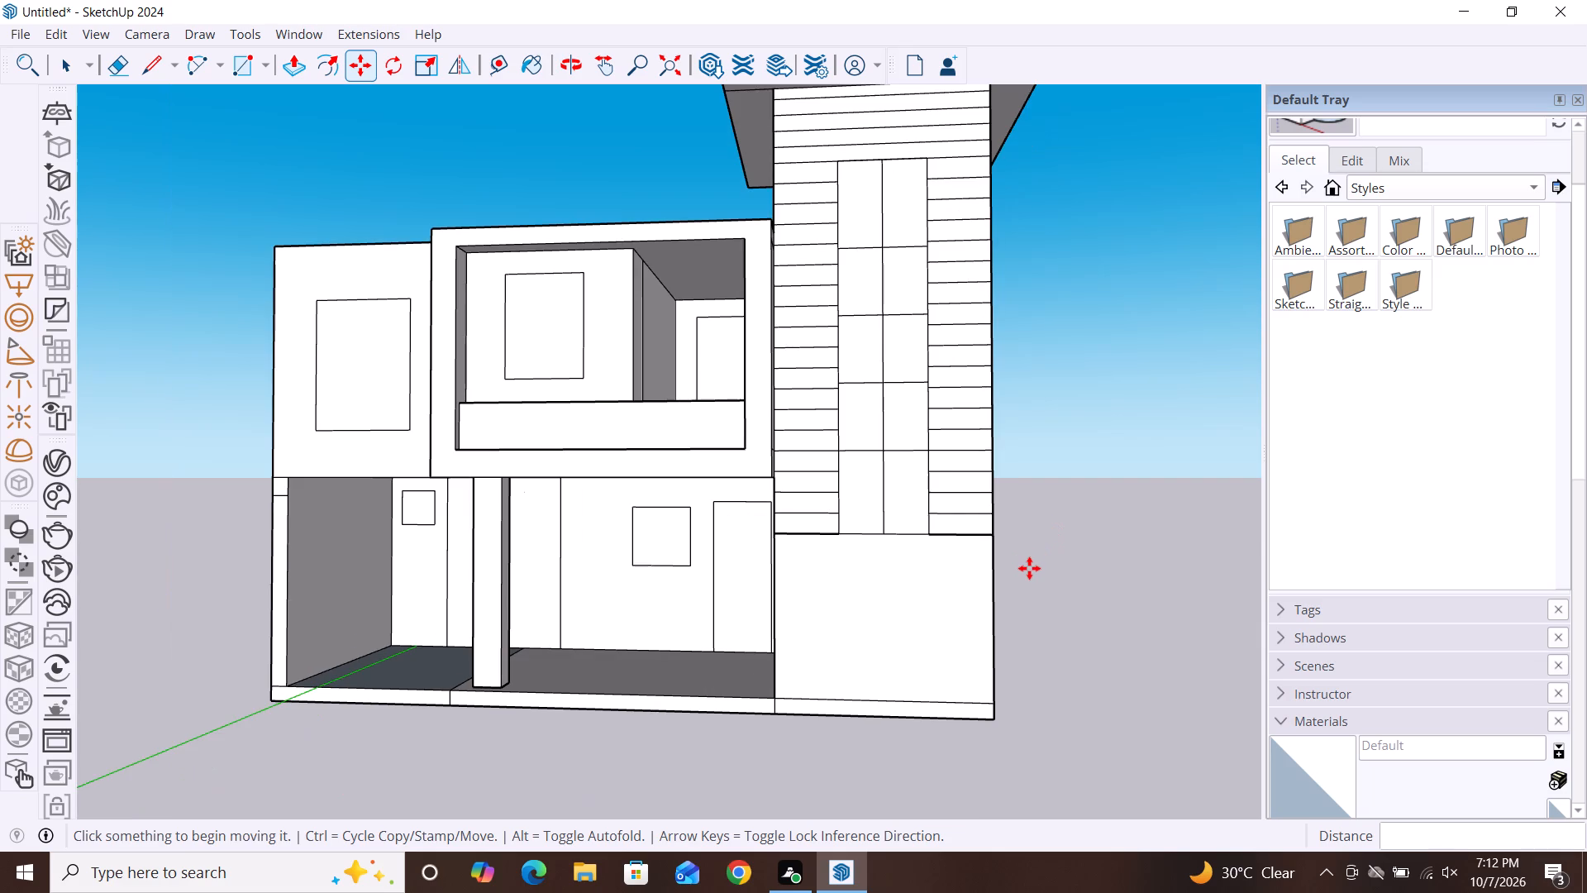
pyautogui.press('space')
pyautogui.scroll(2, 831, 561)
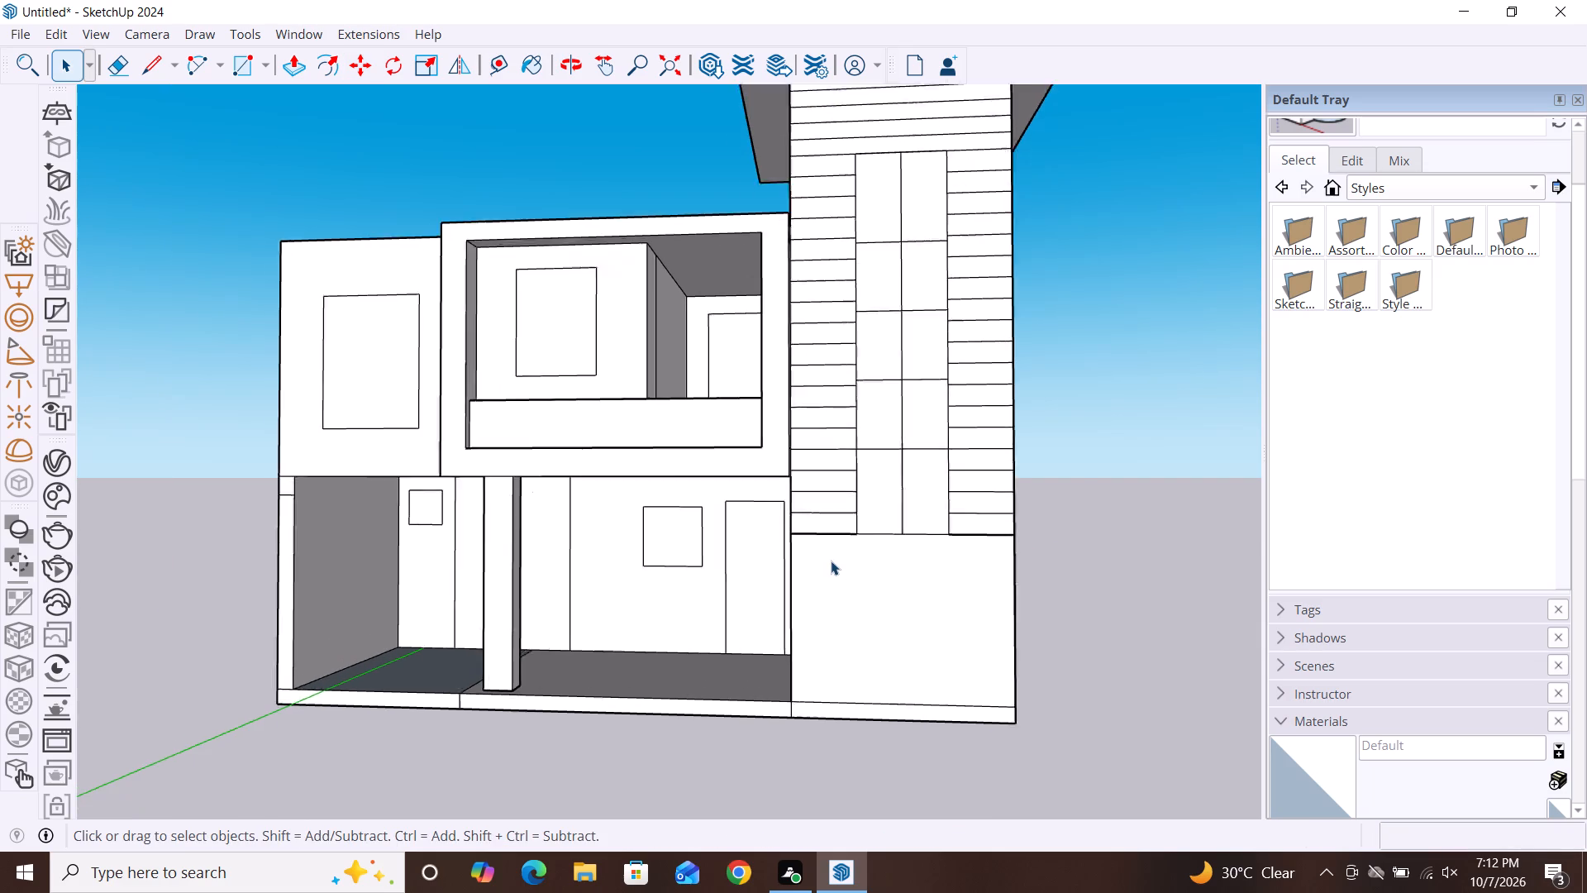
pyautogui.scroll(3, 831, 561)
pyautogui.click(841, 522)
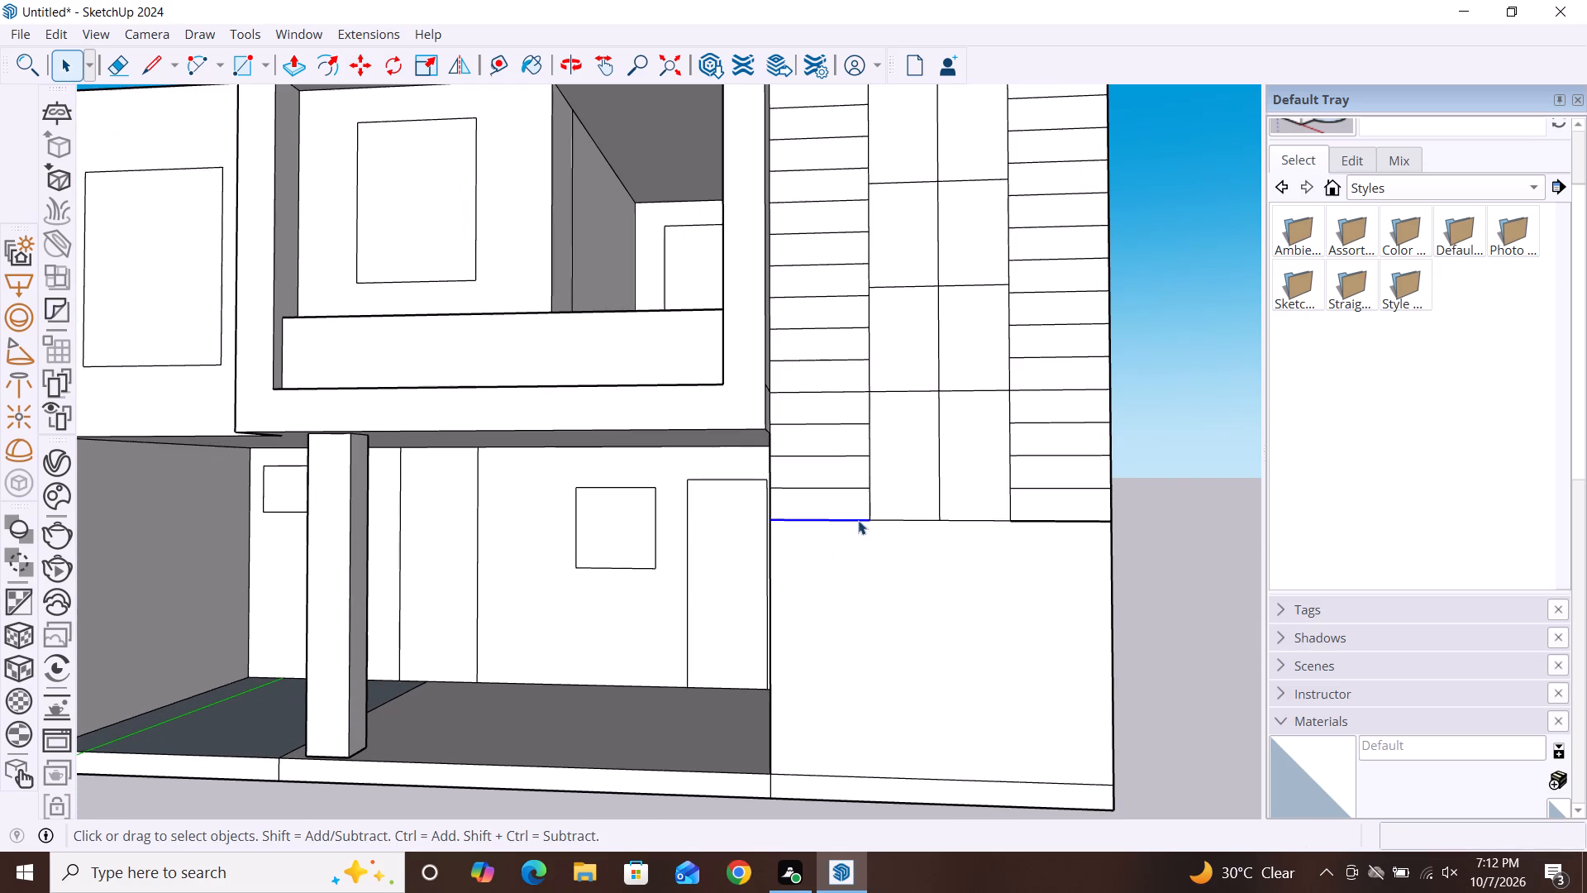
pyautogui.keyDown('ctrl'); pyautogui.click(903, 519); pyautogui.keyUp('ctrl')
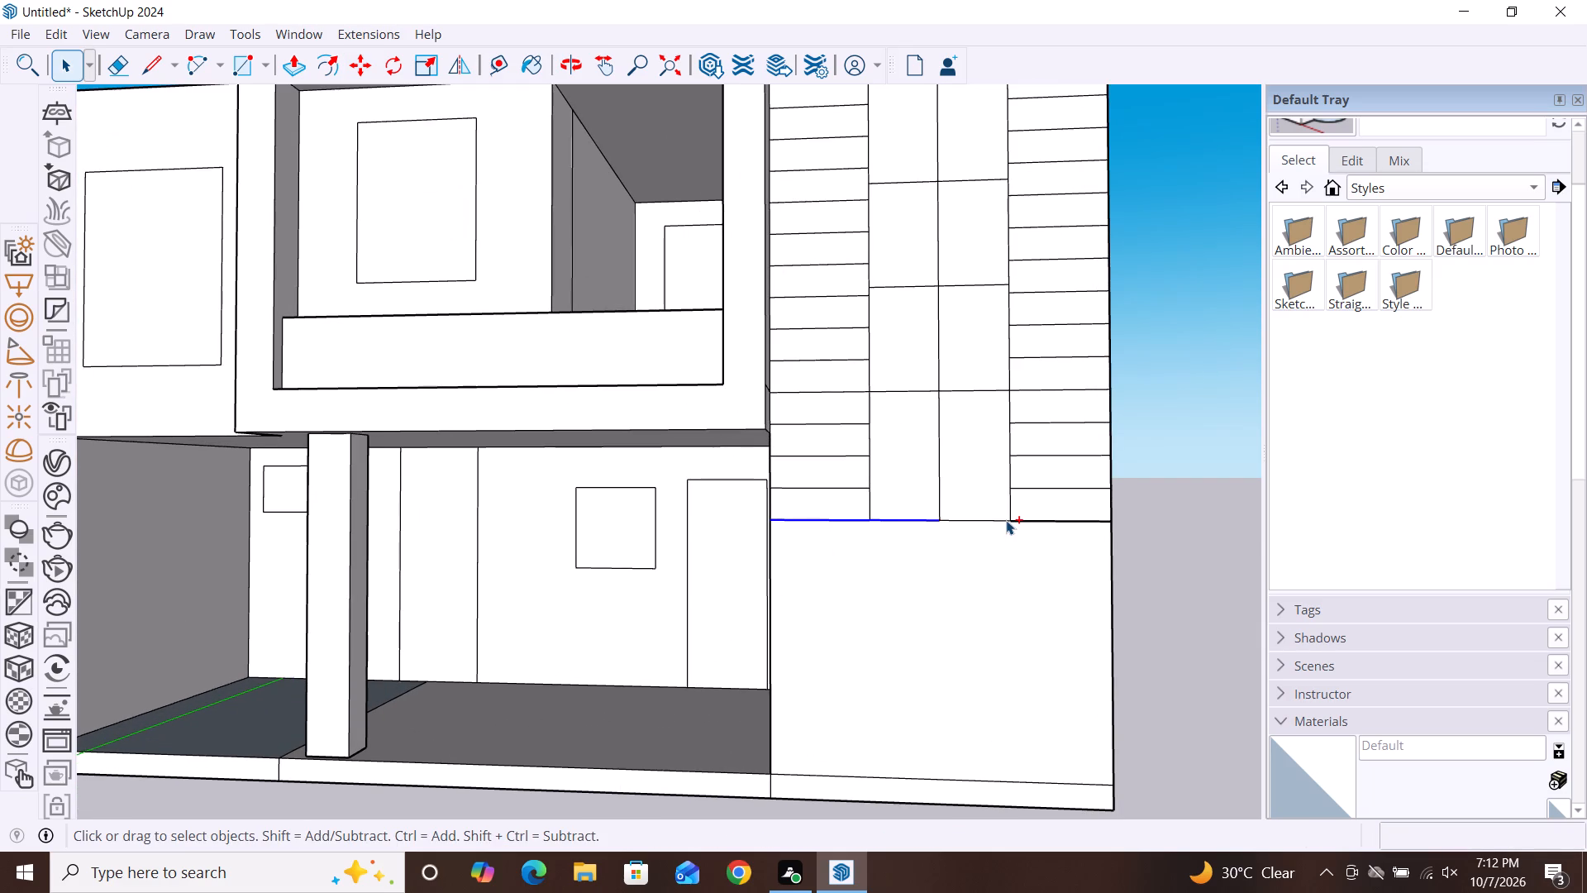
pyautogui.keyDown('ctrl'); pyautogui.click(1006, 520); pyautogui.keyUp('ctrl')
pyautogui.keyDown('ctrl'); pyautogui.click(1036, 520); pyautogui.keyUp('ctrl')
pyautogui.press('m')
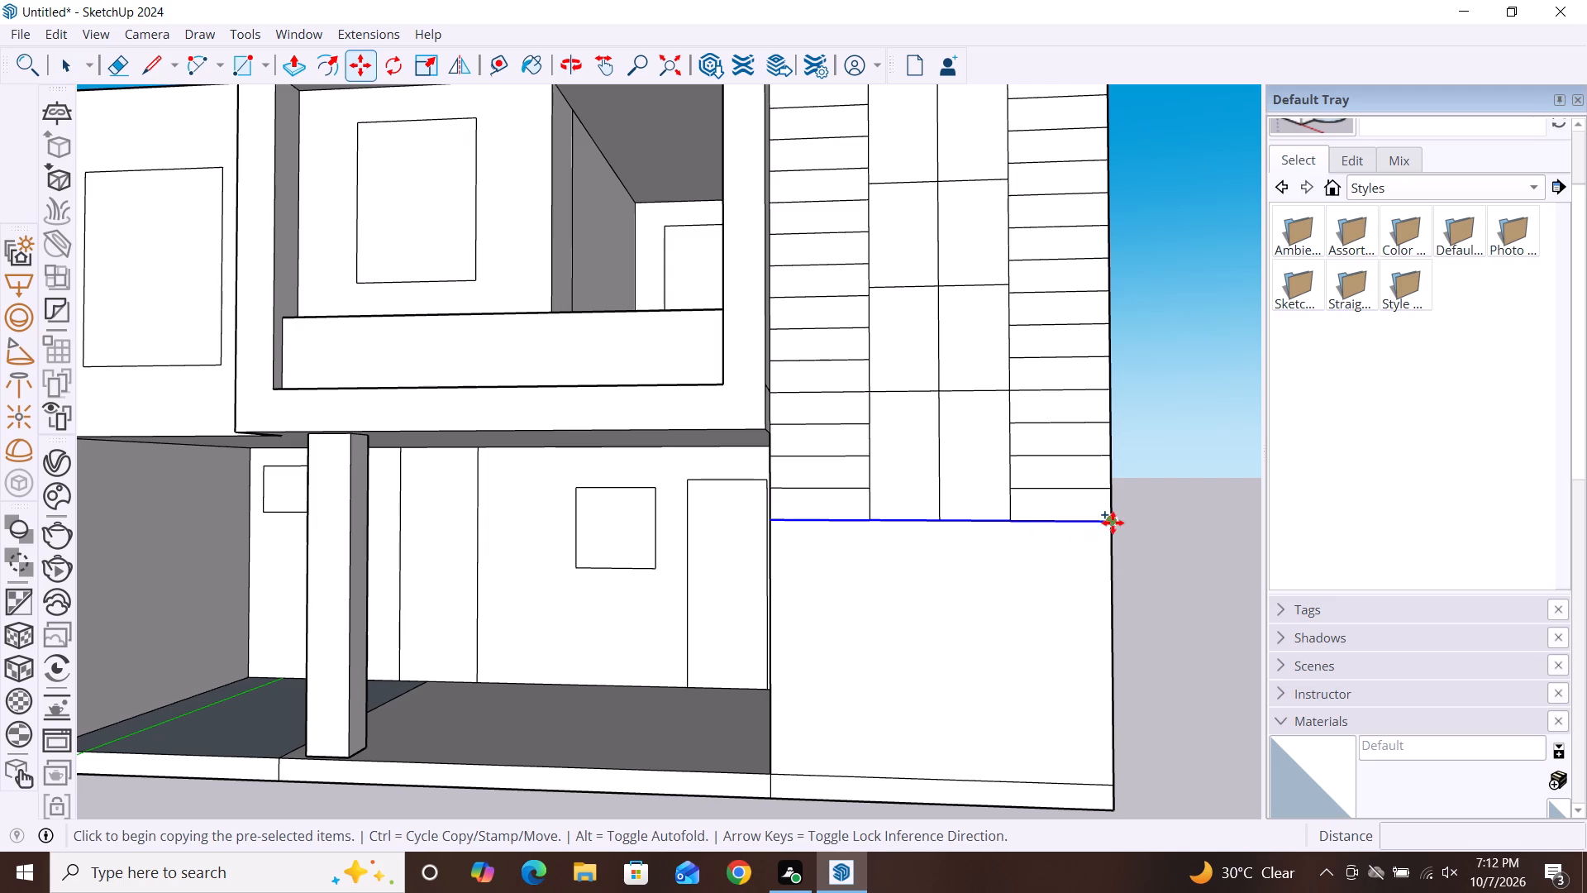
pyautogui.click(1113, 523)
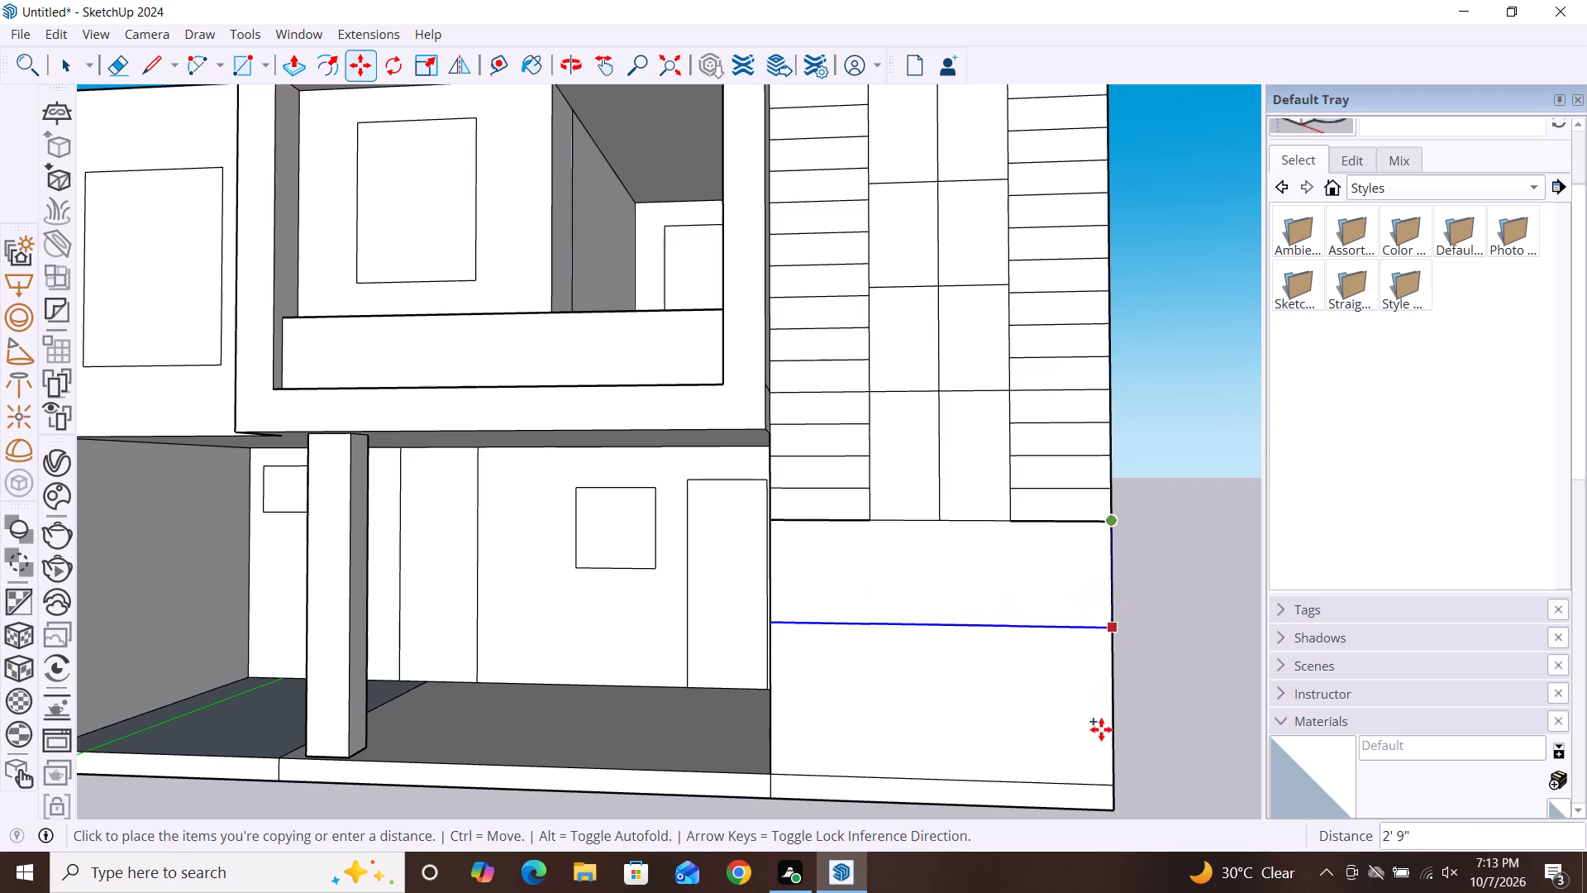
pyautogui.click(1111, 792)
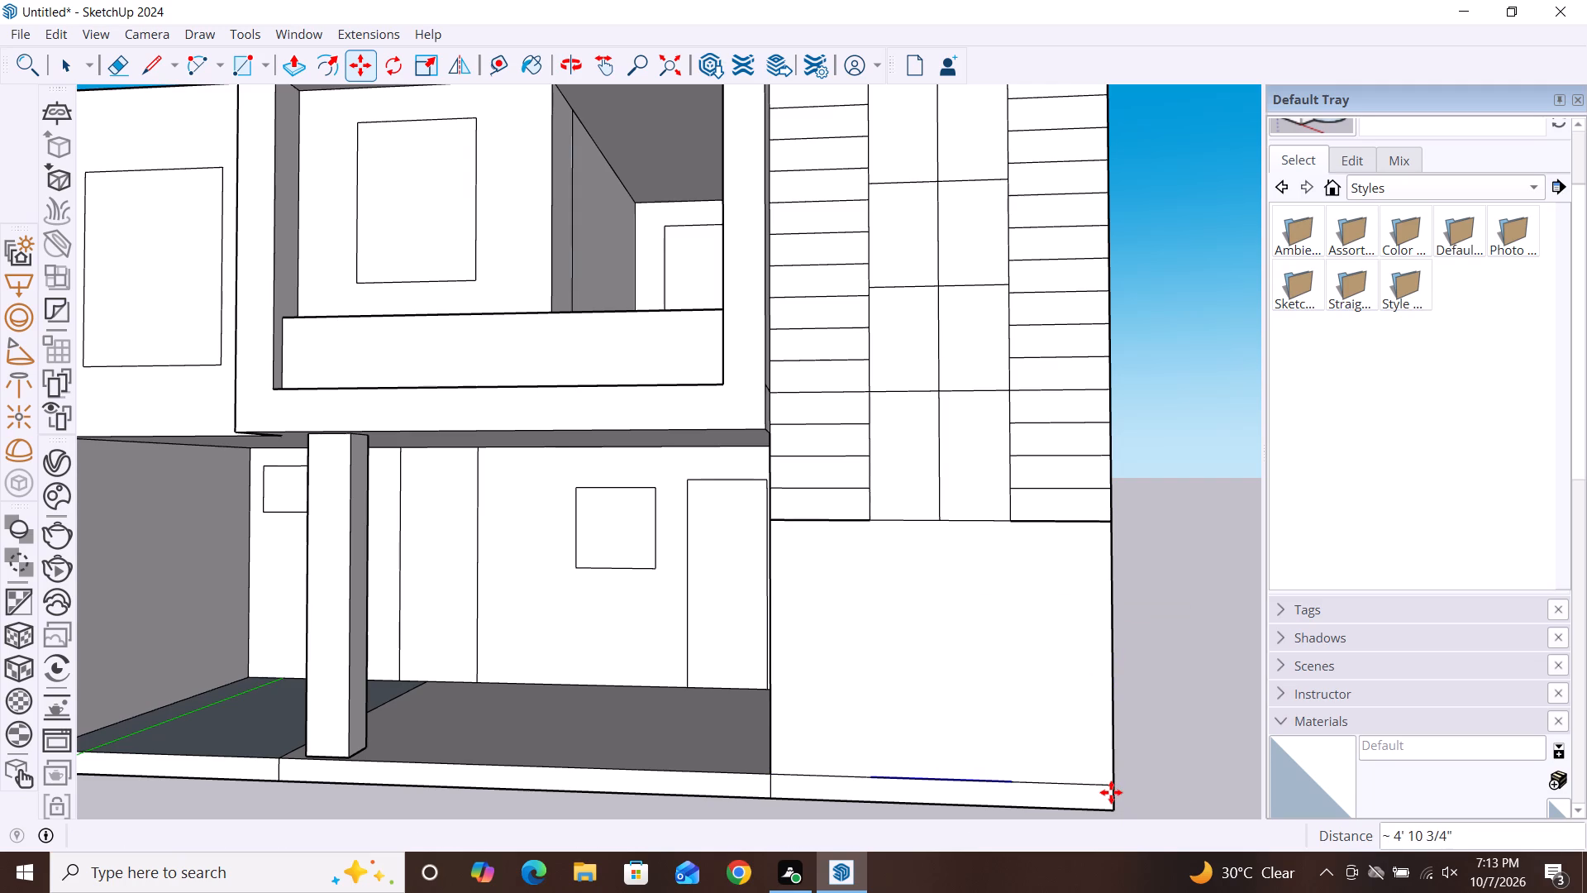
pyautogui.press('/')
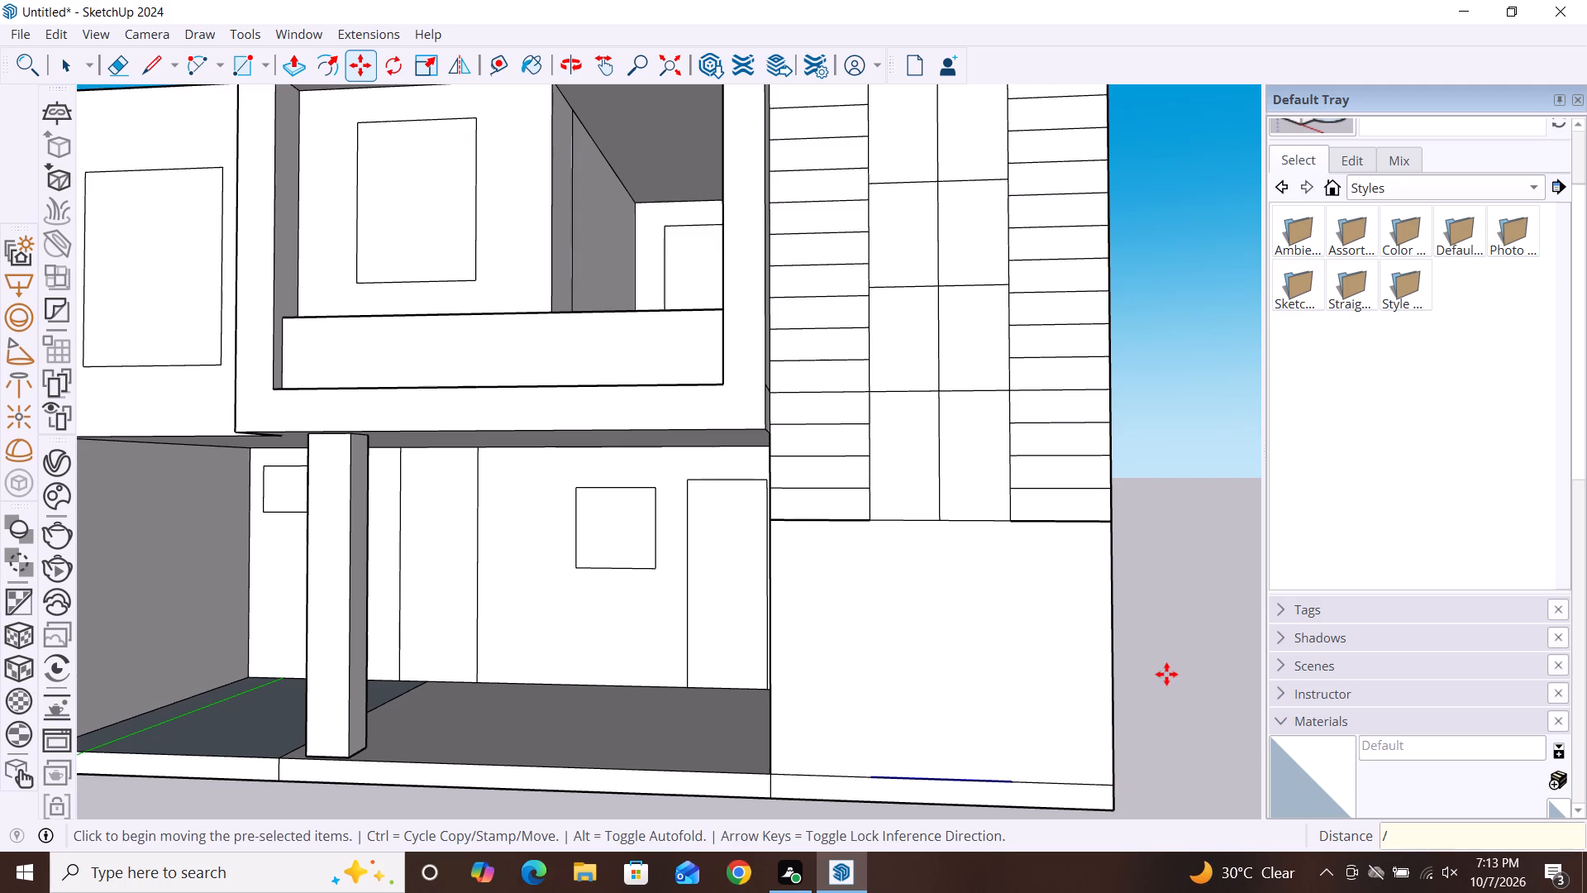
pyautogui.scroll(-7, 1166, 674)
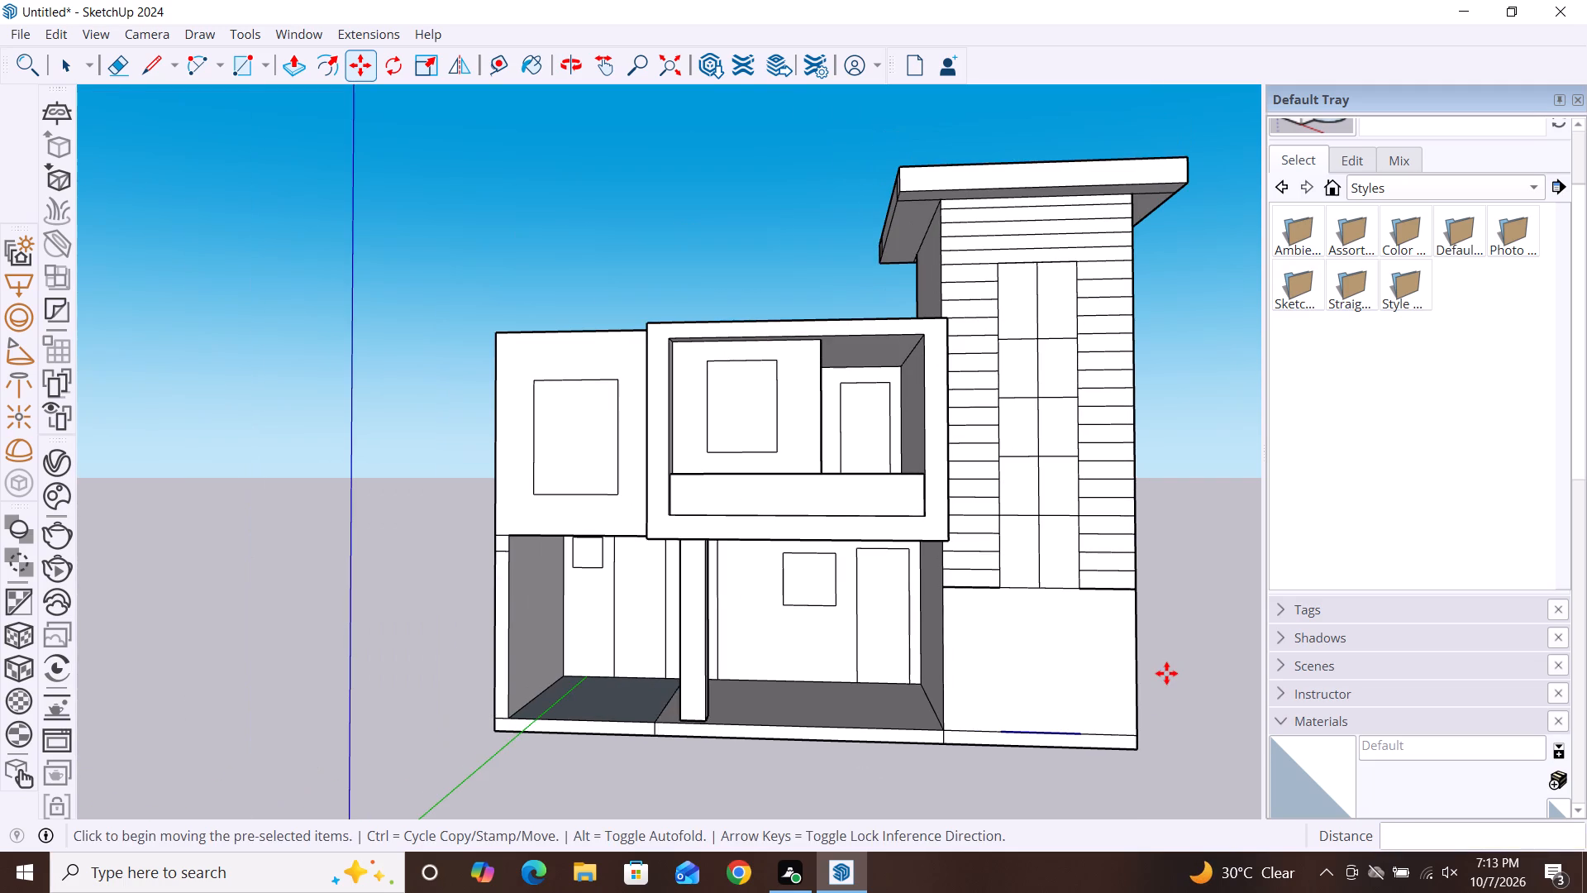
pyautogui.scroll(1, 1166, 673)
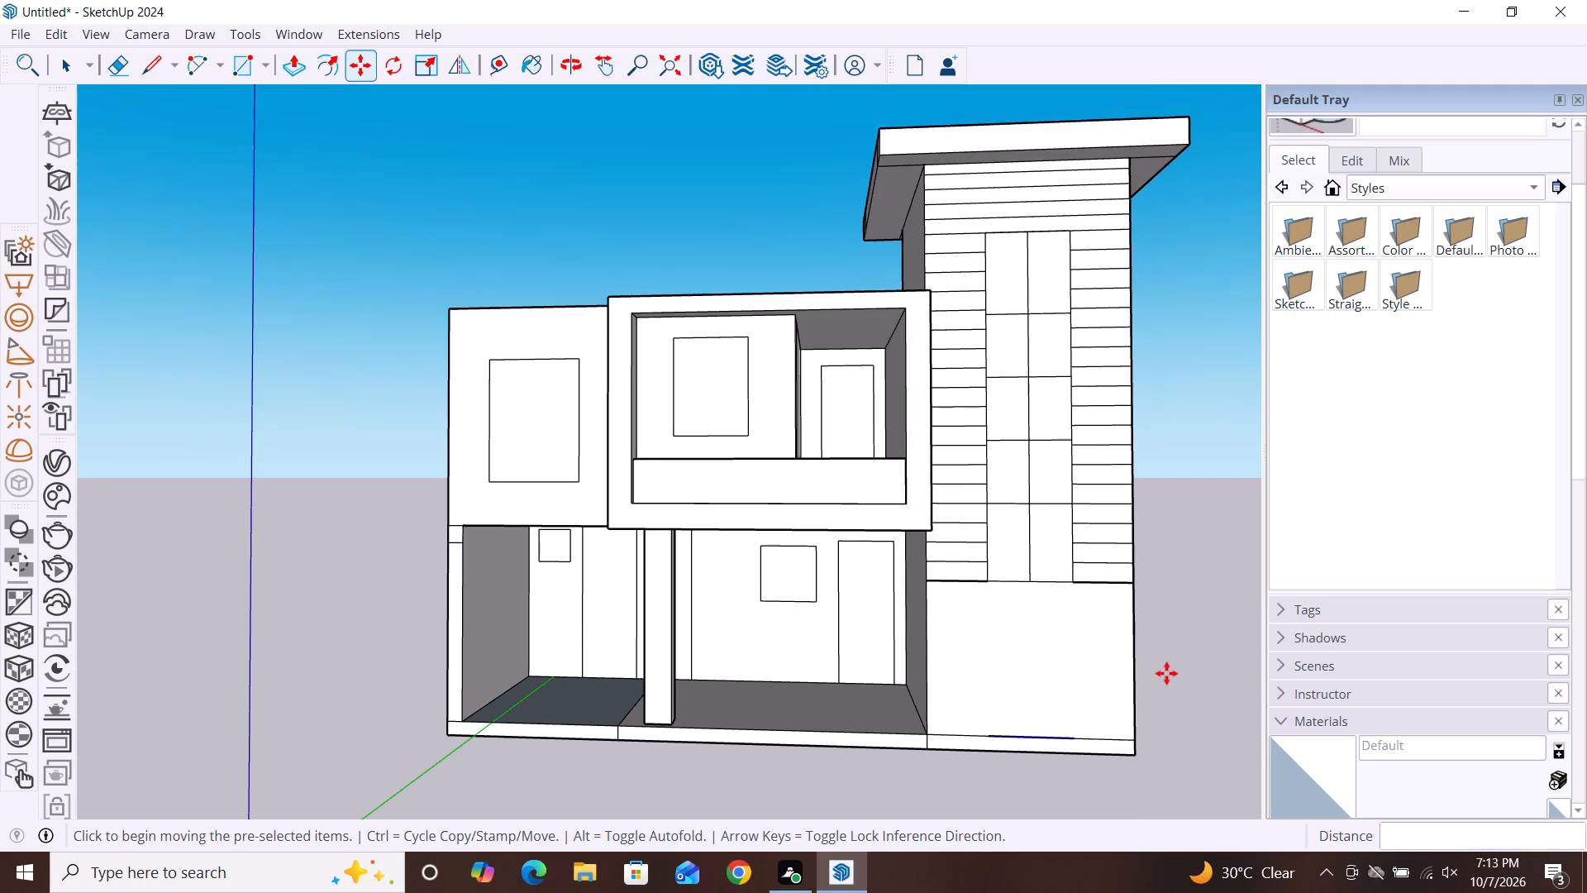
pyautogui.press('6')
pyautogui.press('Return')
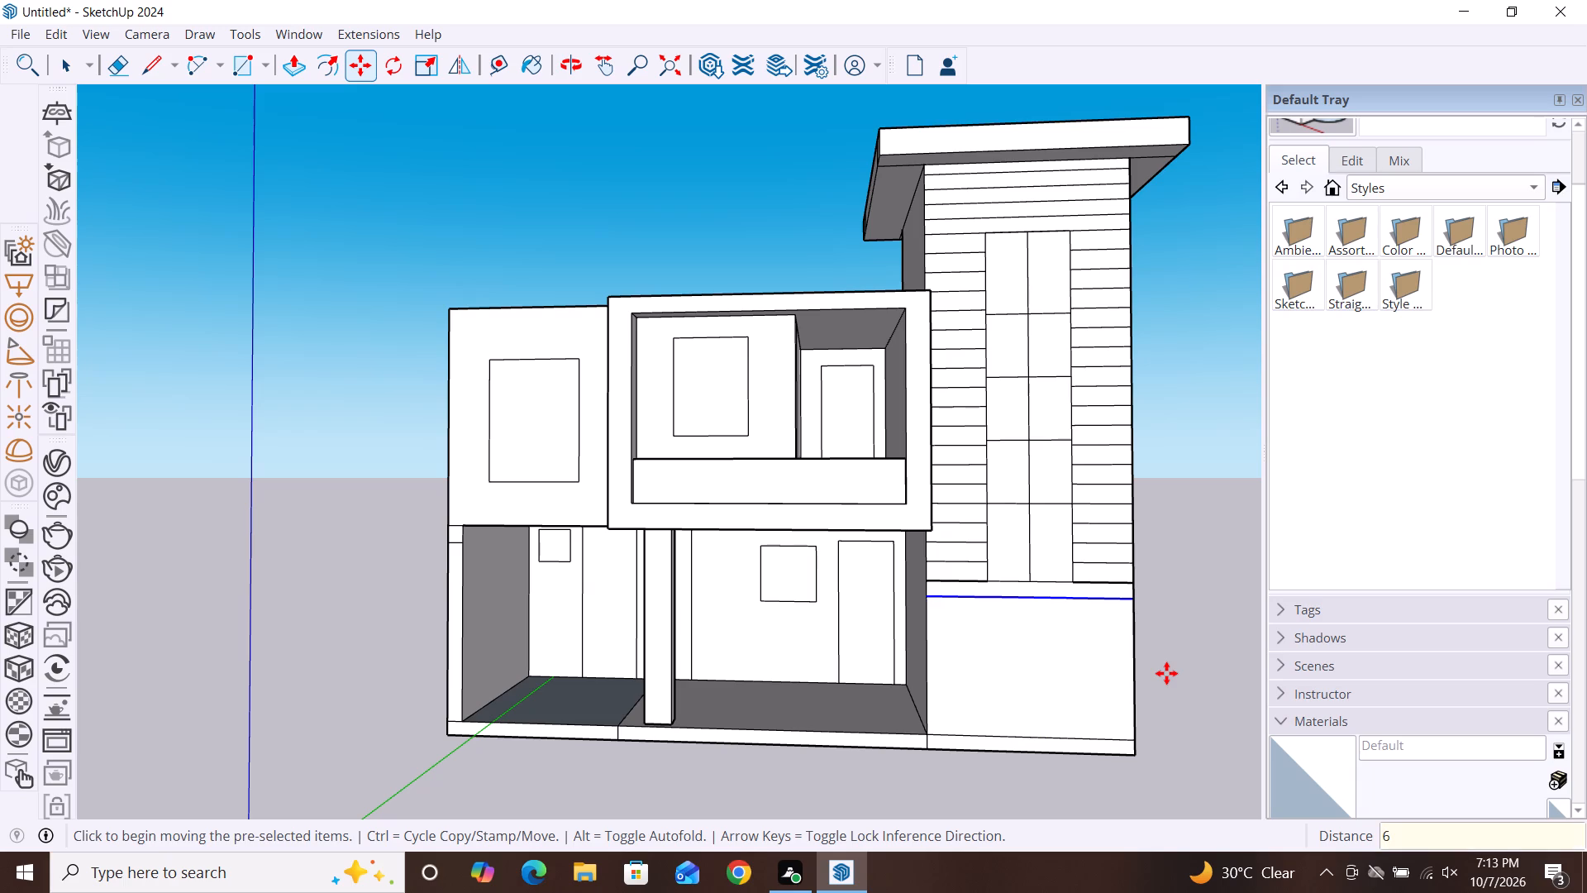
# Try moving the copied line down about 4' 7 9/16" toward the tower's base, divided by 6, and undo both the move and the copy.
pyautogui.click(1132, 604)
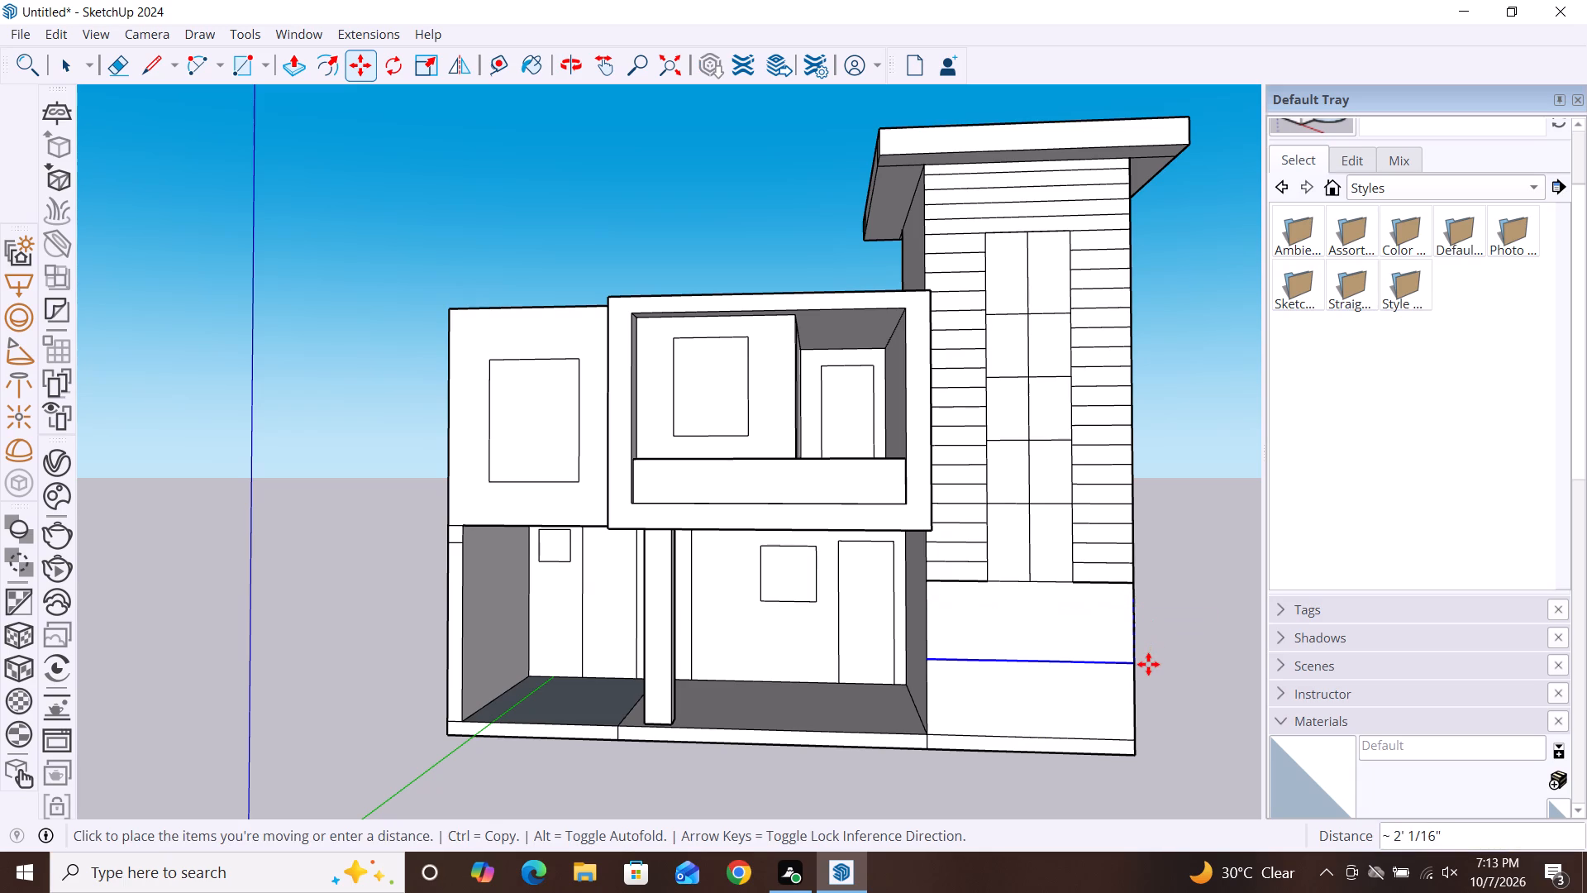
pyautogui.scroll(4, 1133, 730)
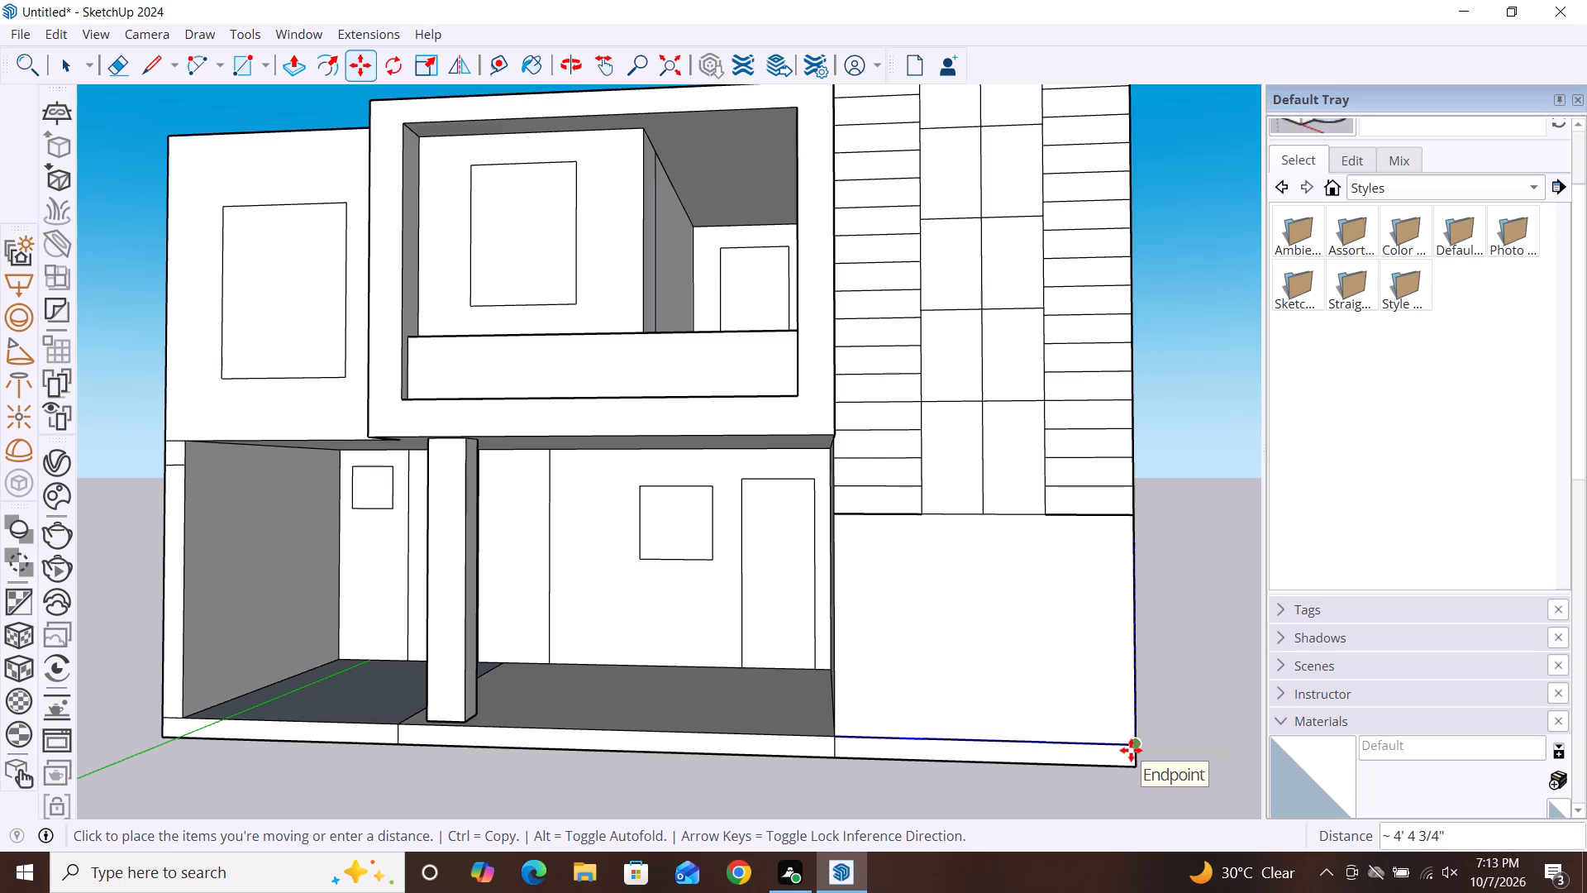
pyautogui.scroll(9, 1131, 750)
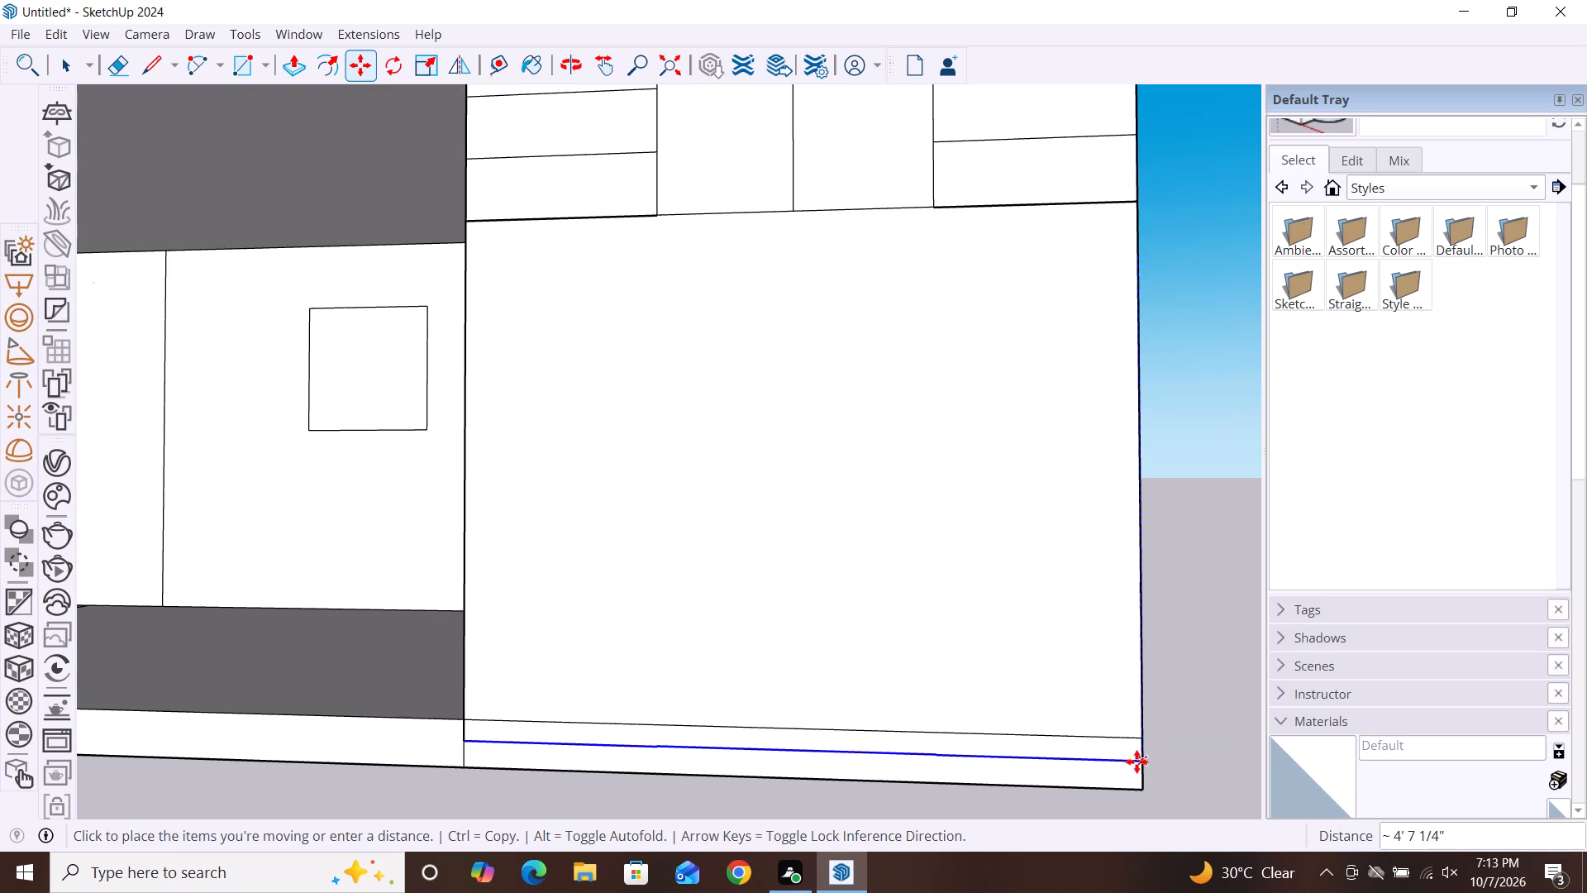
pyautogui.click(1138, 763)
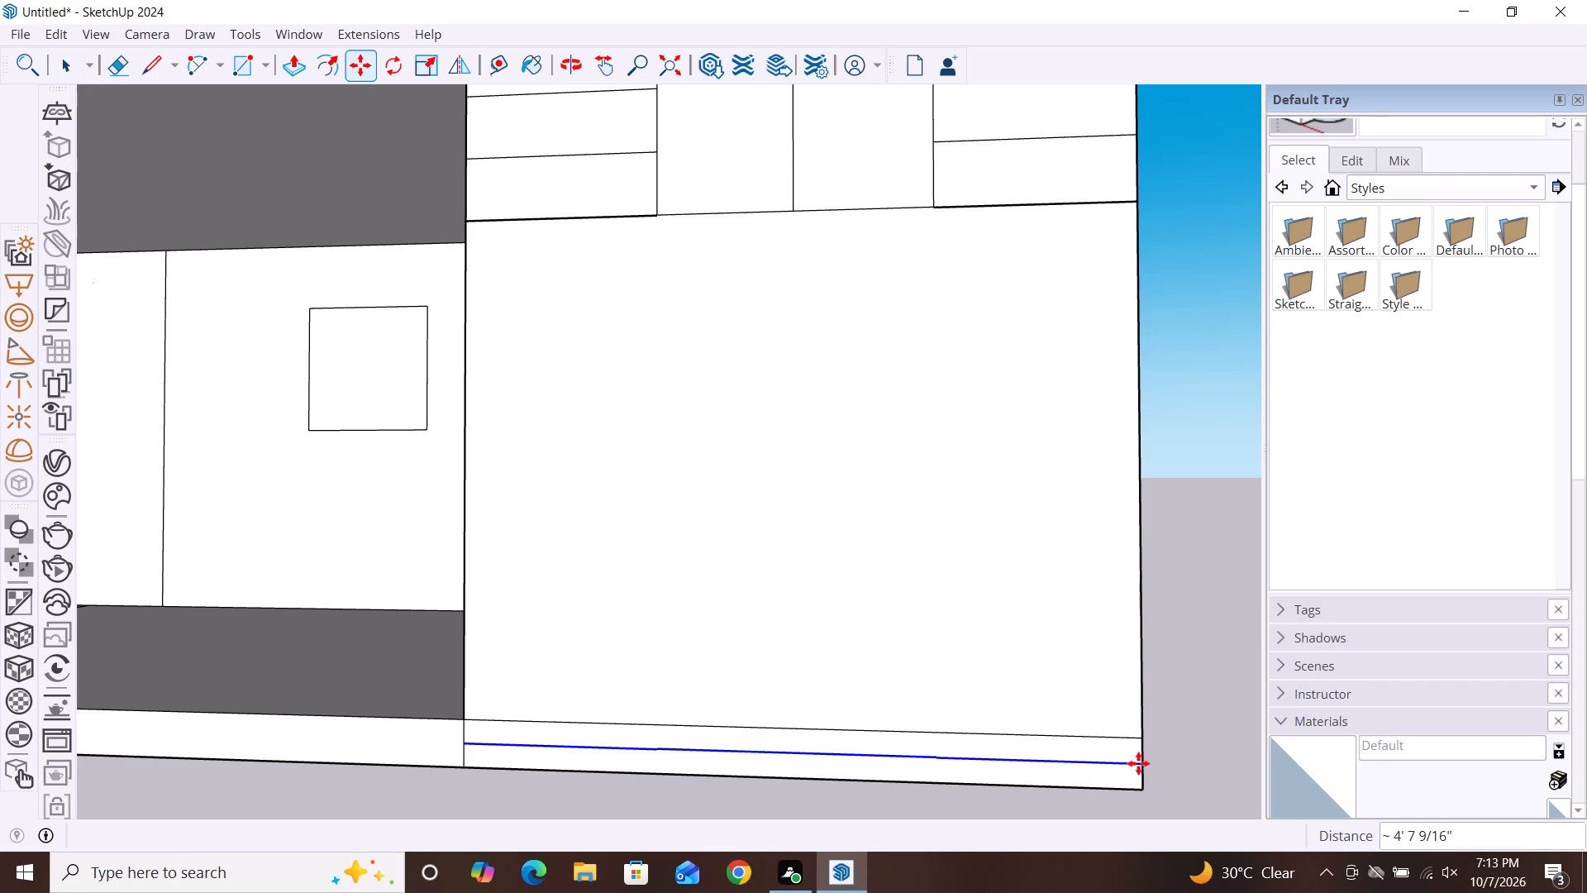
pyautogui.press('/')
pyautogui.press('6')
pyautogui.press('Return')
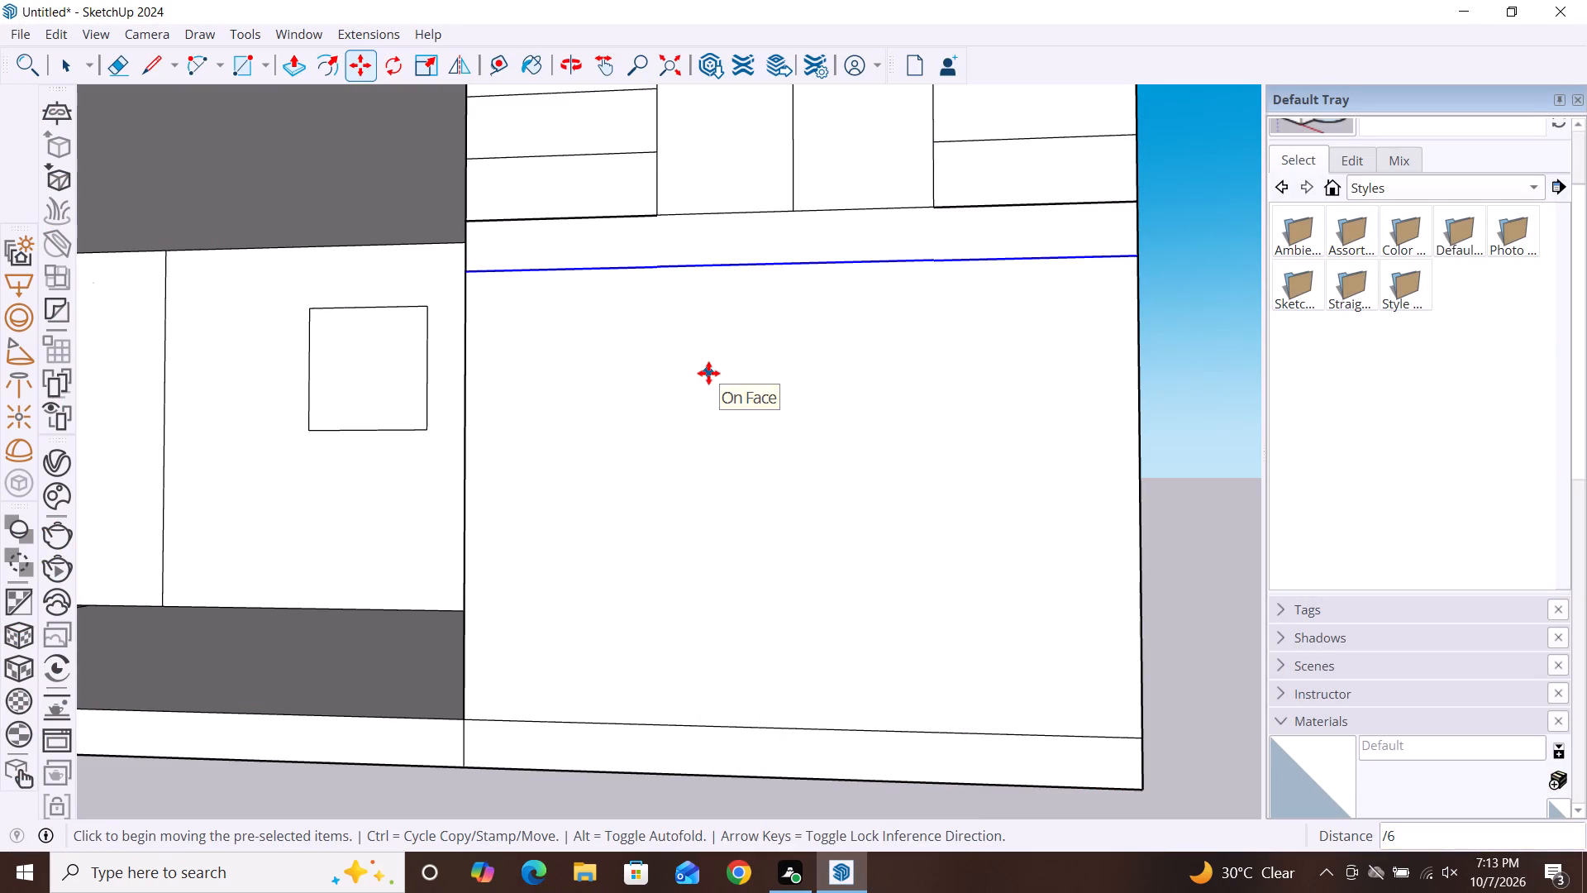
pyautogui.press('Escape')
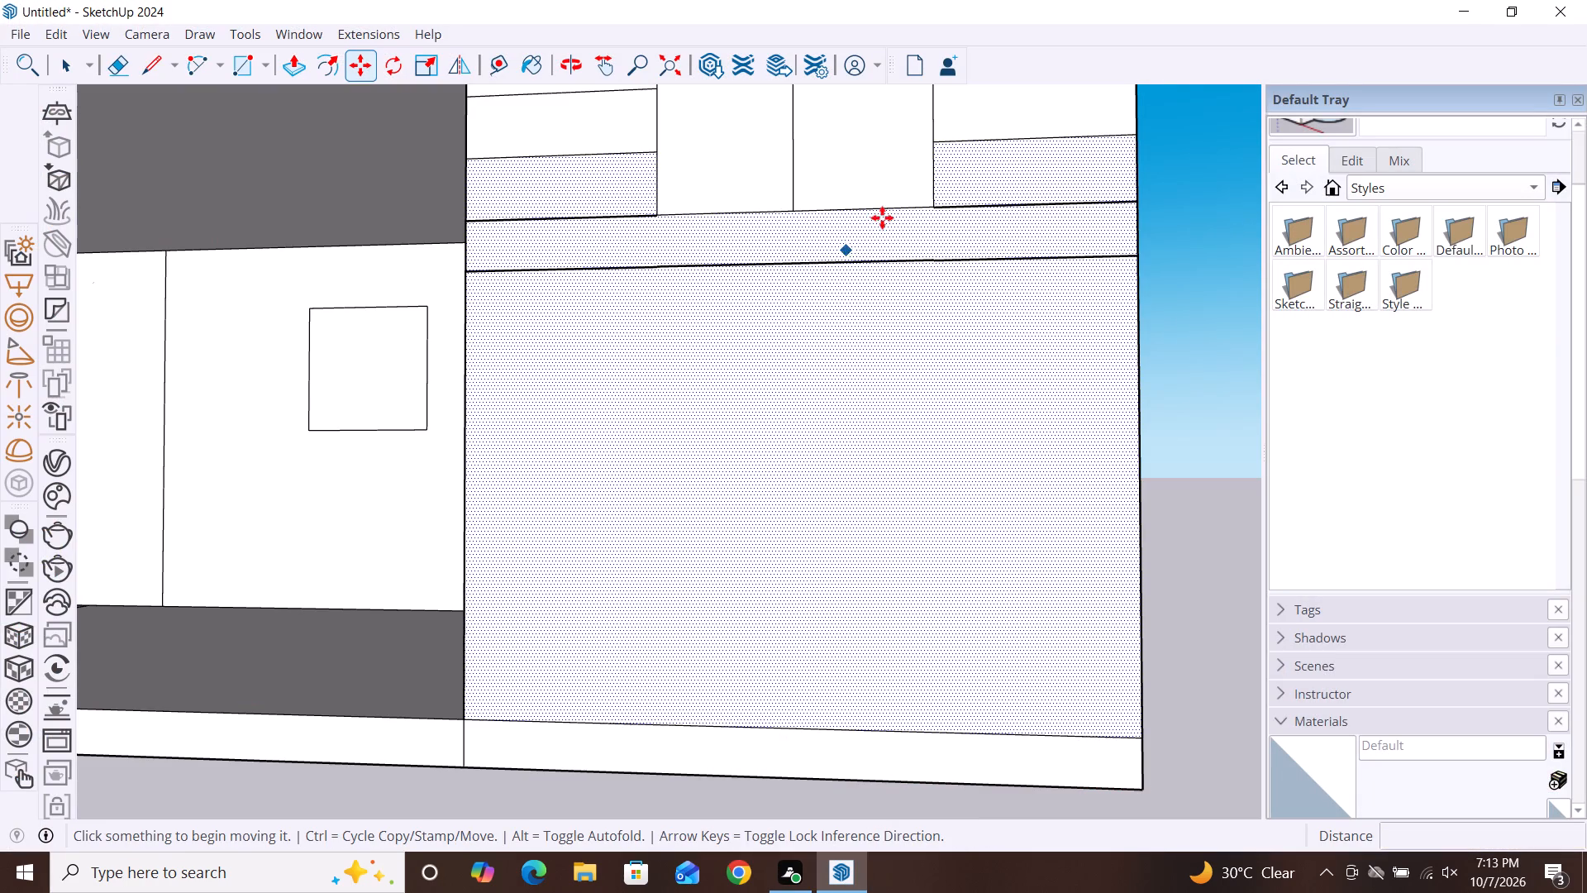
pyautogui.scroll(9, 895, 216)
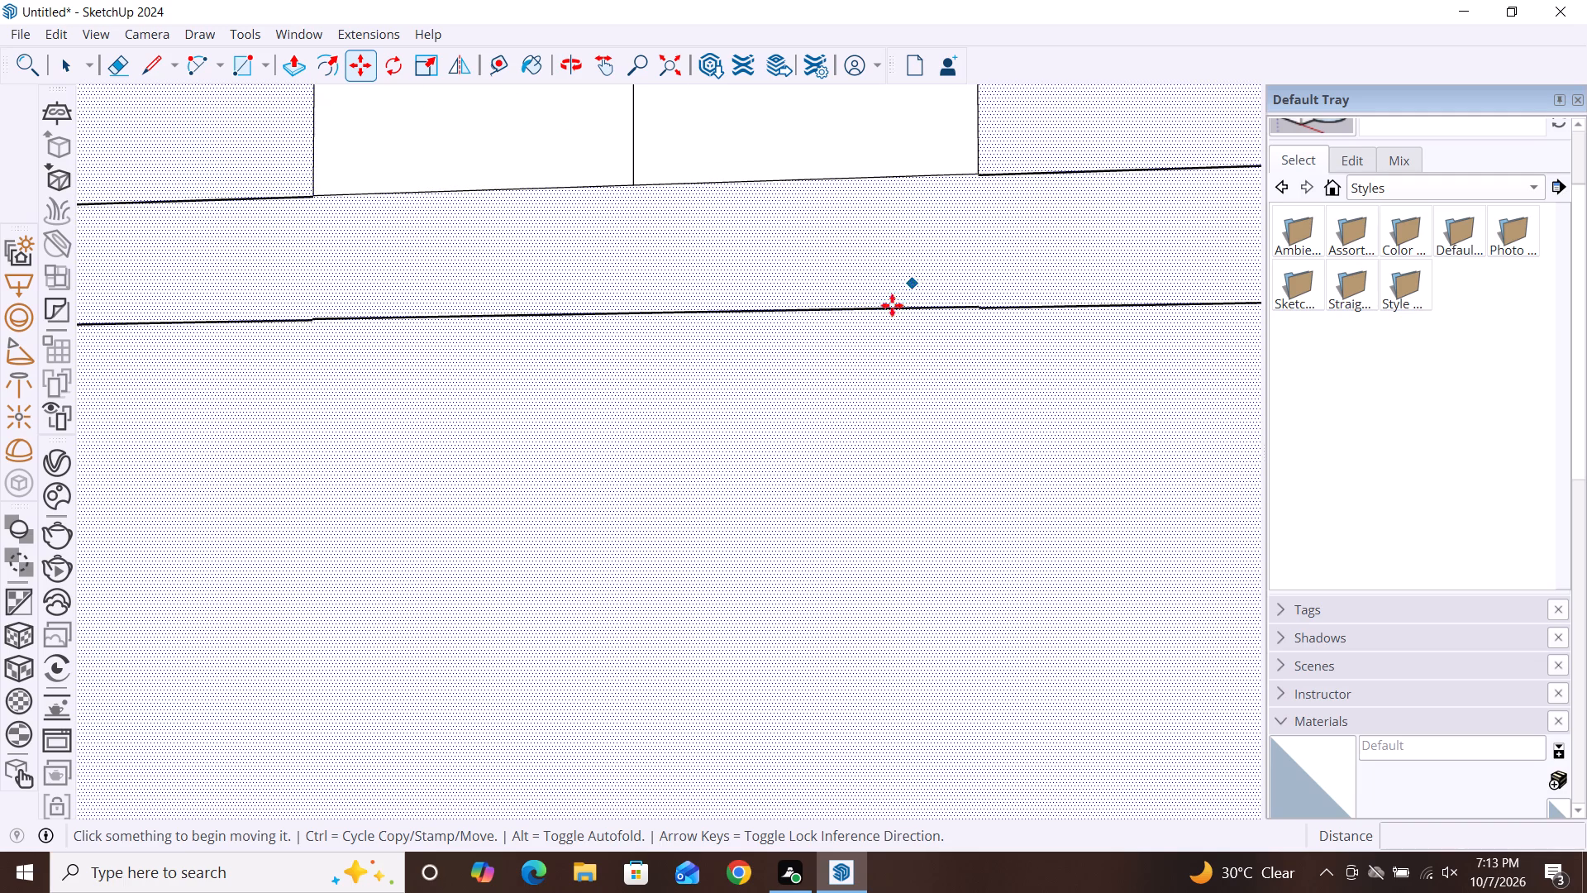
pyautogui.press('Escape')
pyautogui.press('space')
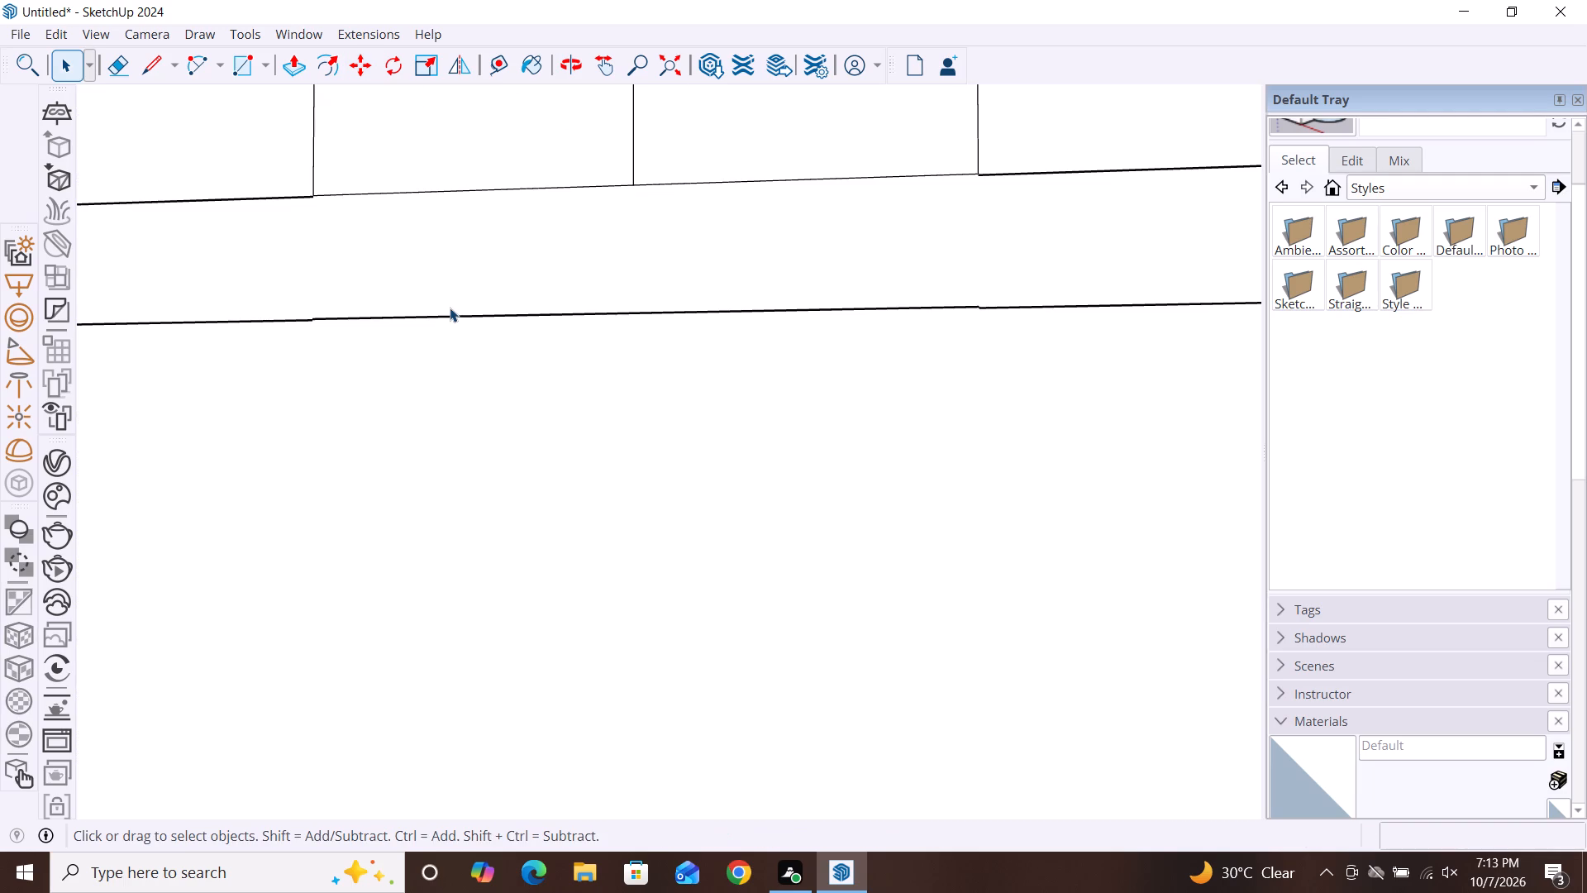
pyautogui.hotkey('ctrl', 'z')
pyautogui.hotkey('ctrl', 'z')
# Copy the two segments of the tall window's bottom edge down about 4' 9 15/16" to just above the tower's base.
pyautogui.scroll(-2, 450, 308)
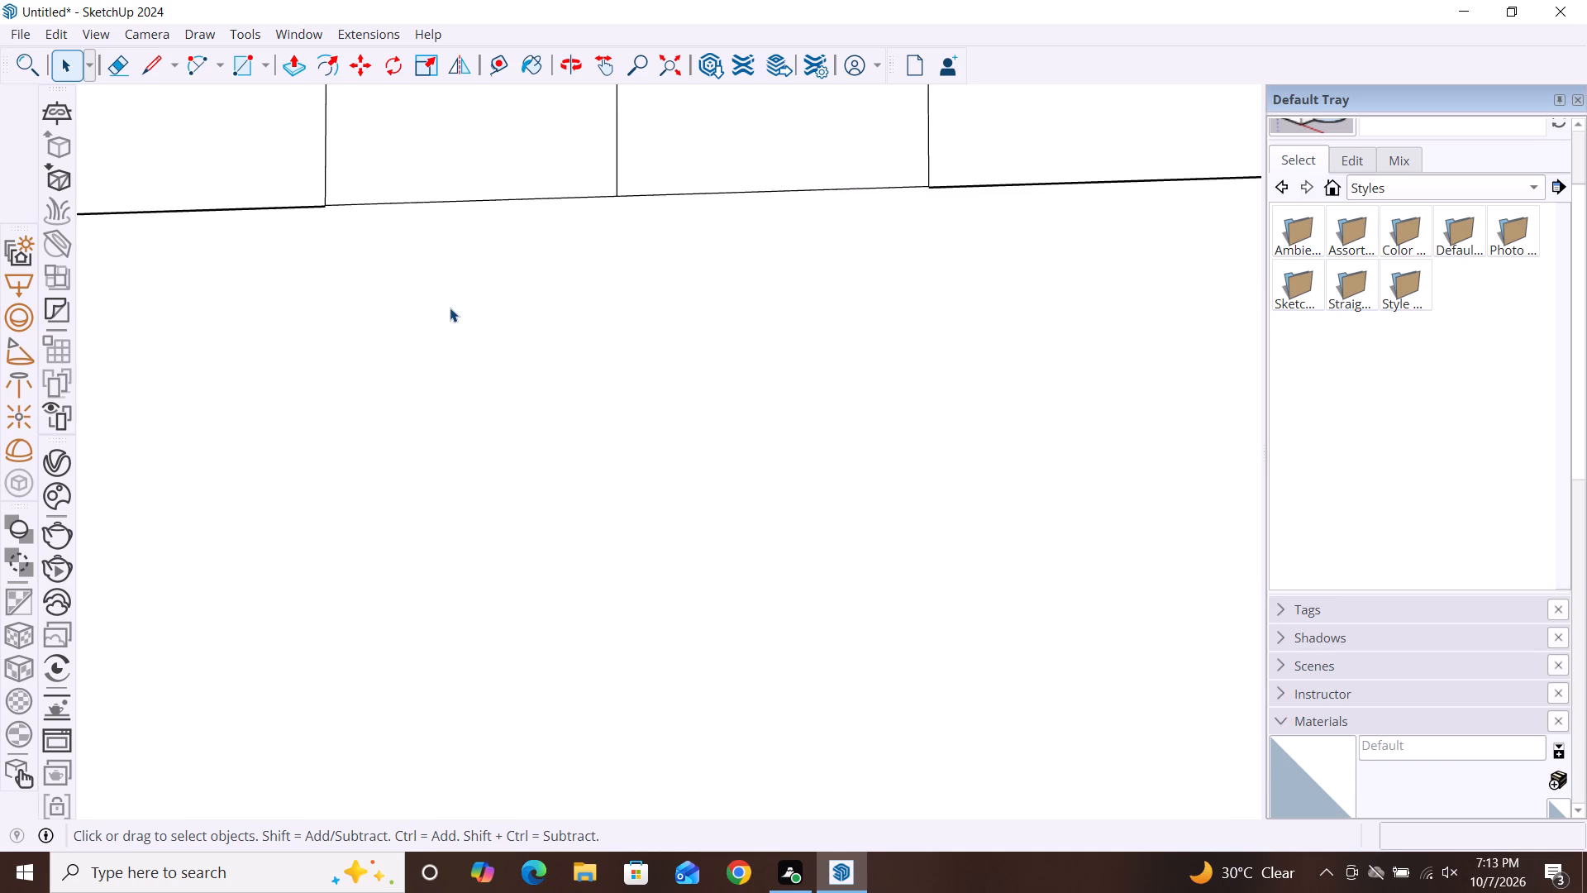
pyautogui.scroll(-5, 450, 308)
pyautogui.scroll(-4, 533, 253)
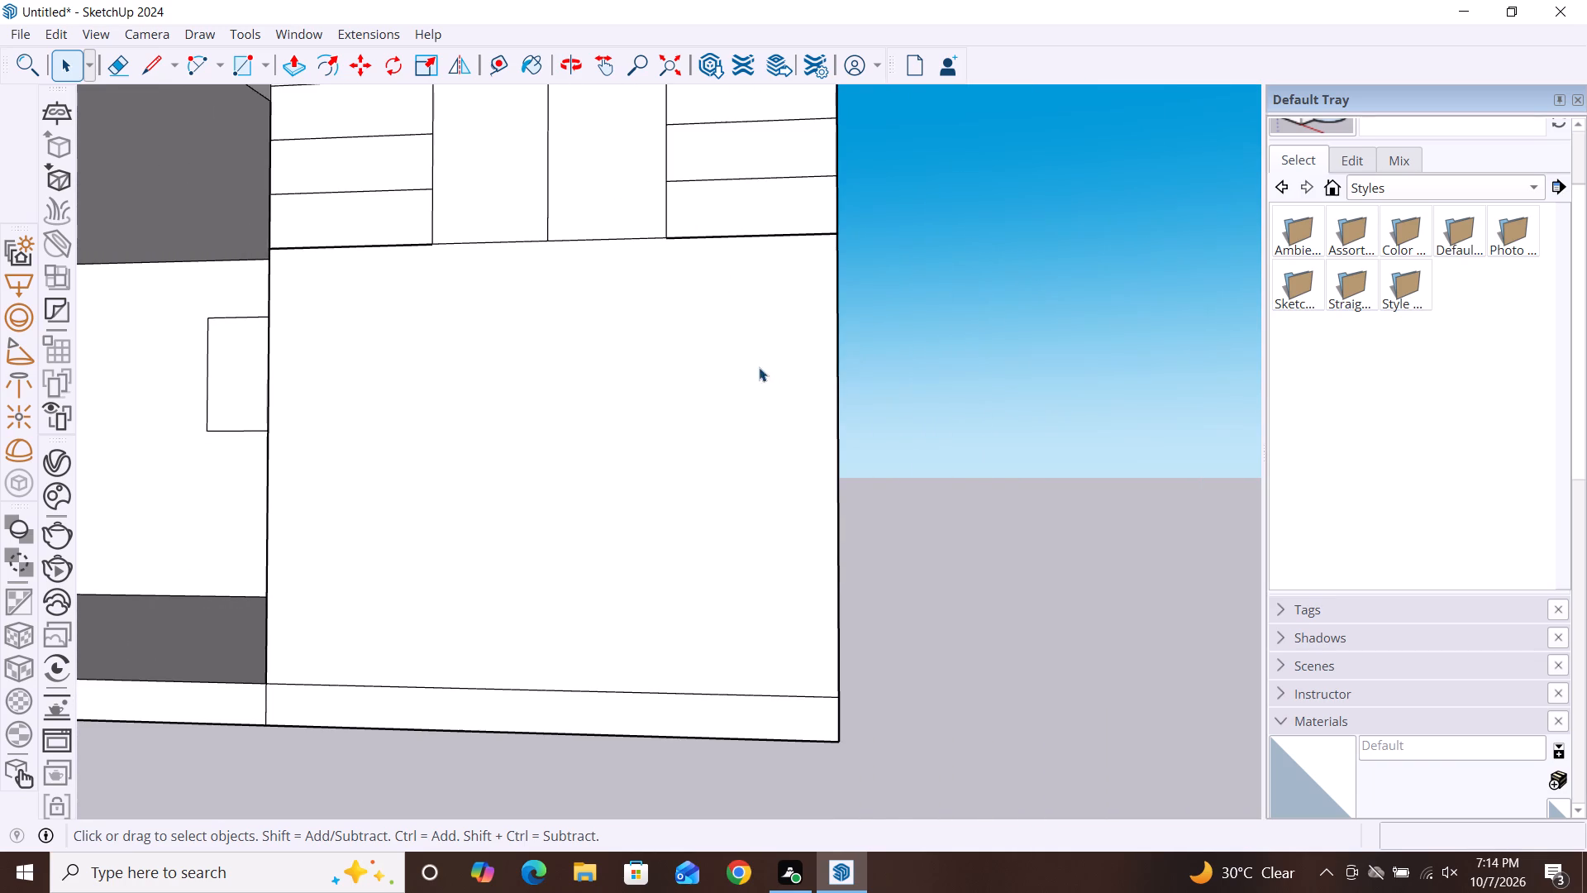
pyautogui.moveTo(759, 367); pyautogui.dragTo(906, 409, button='middle')
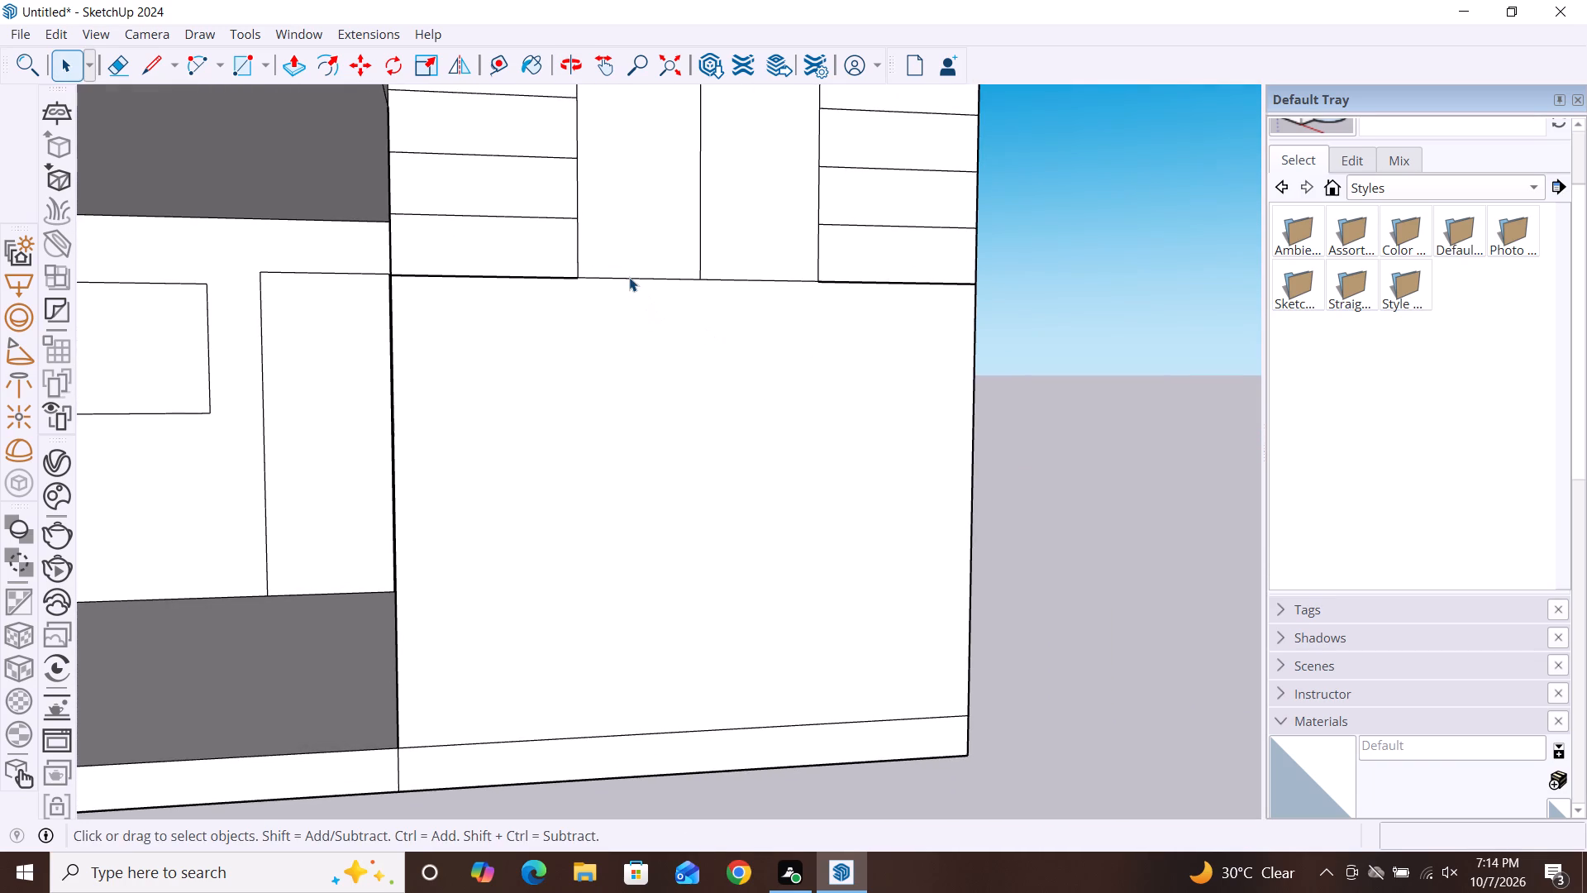
pyautogui.click(629, 277)
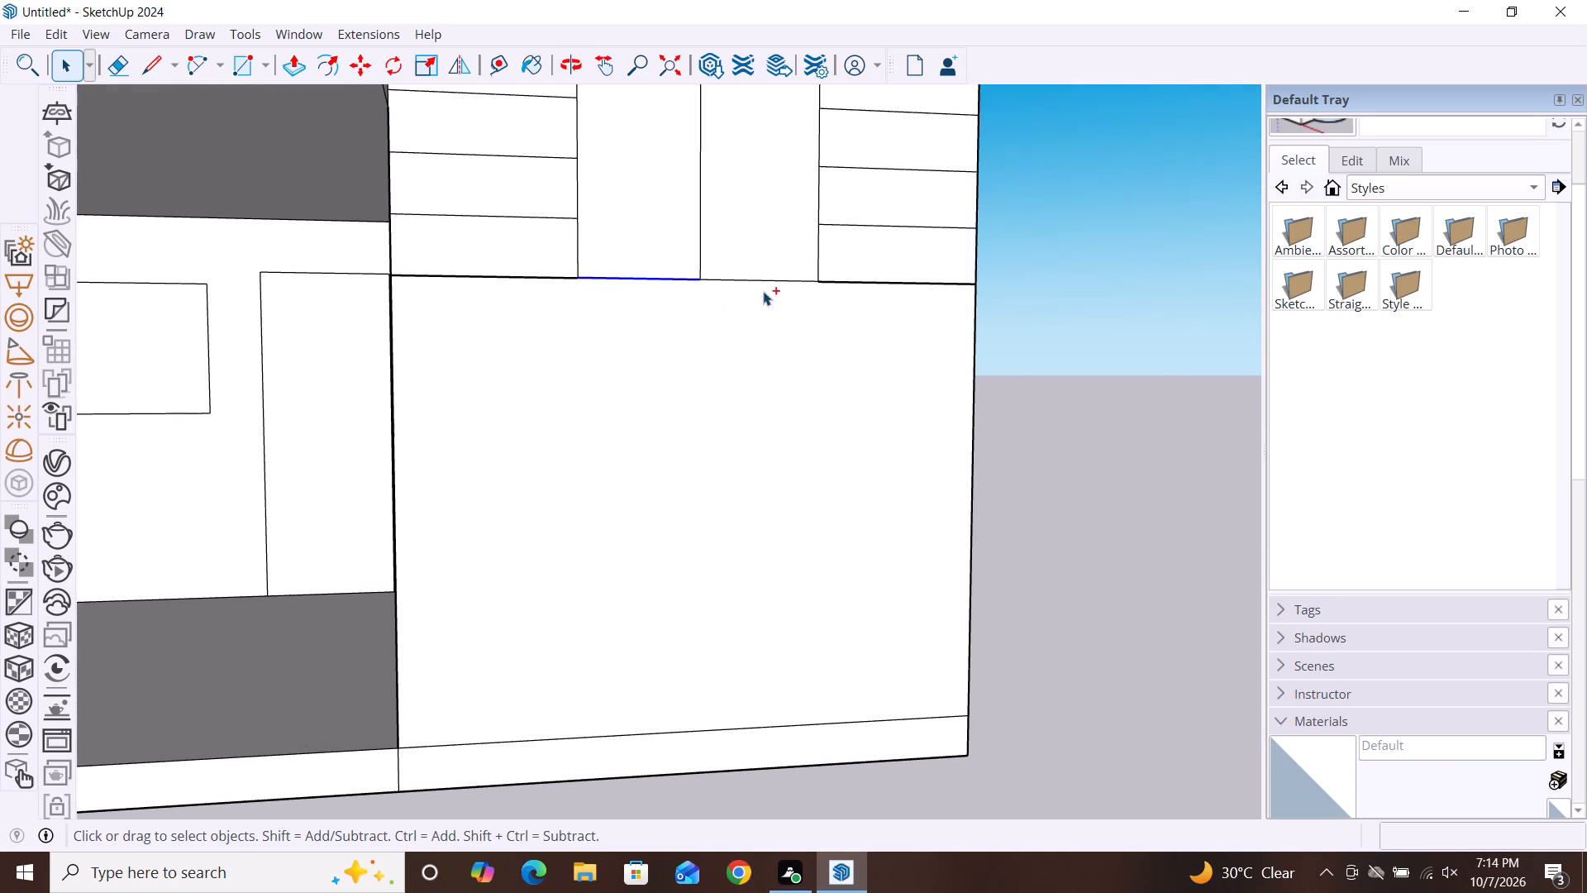
pyautogui.keyDown('ctrl'); pyautogui.click(779, 280); pyautogui.keyUp('ctrl')
pyautogui.press('m')
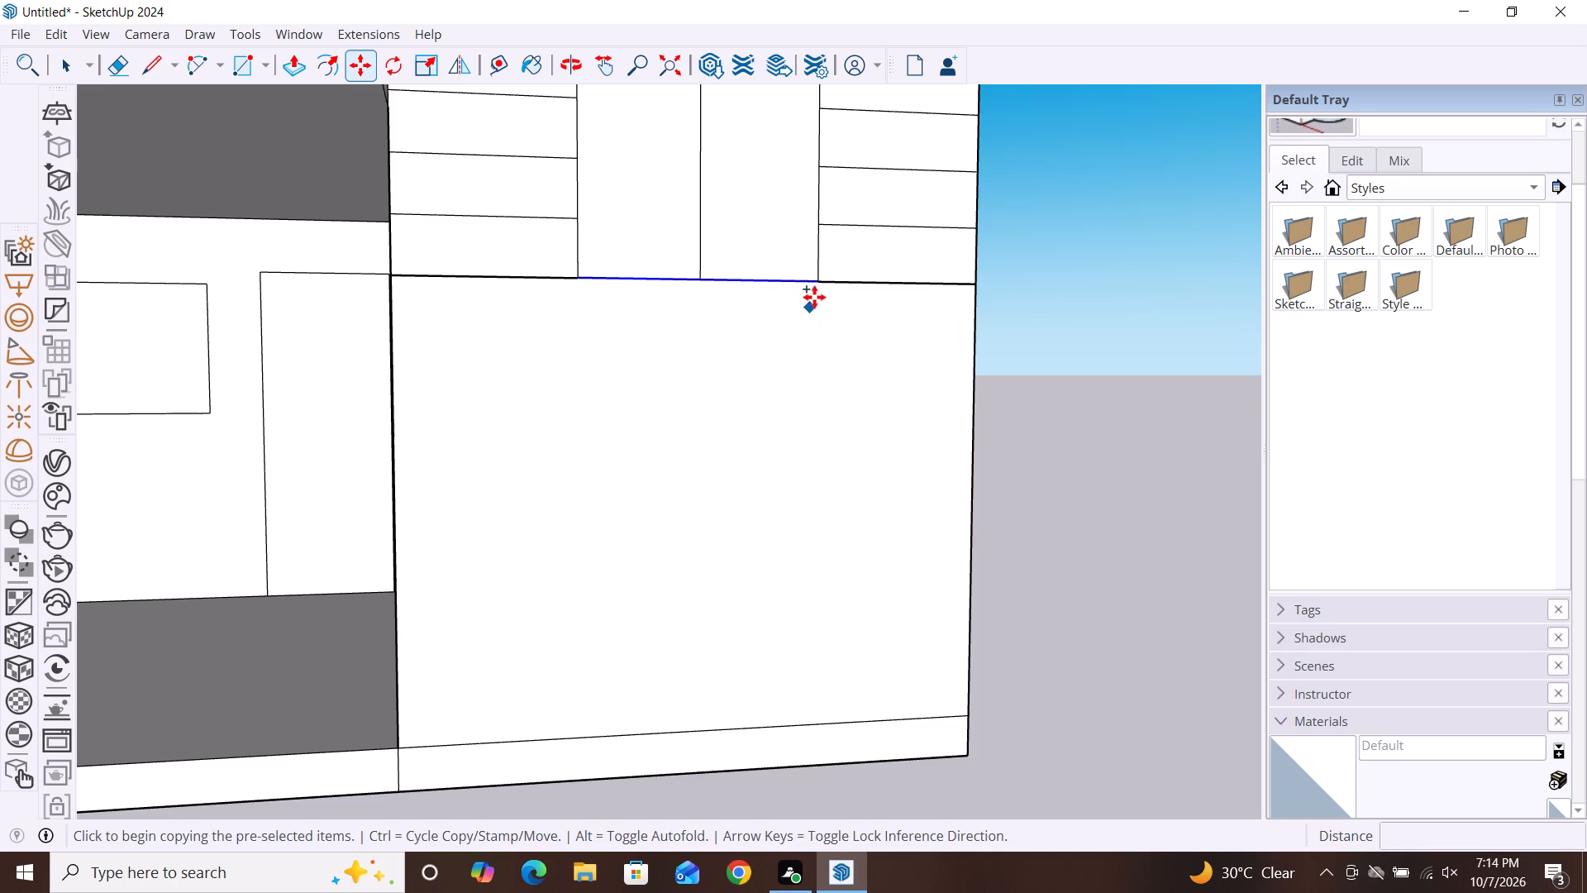
pyautogui.click(822, 289)
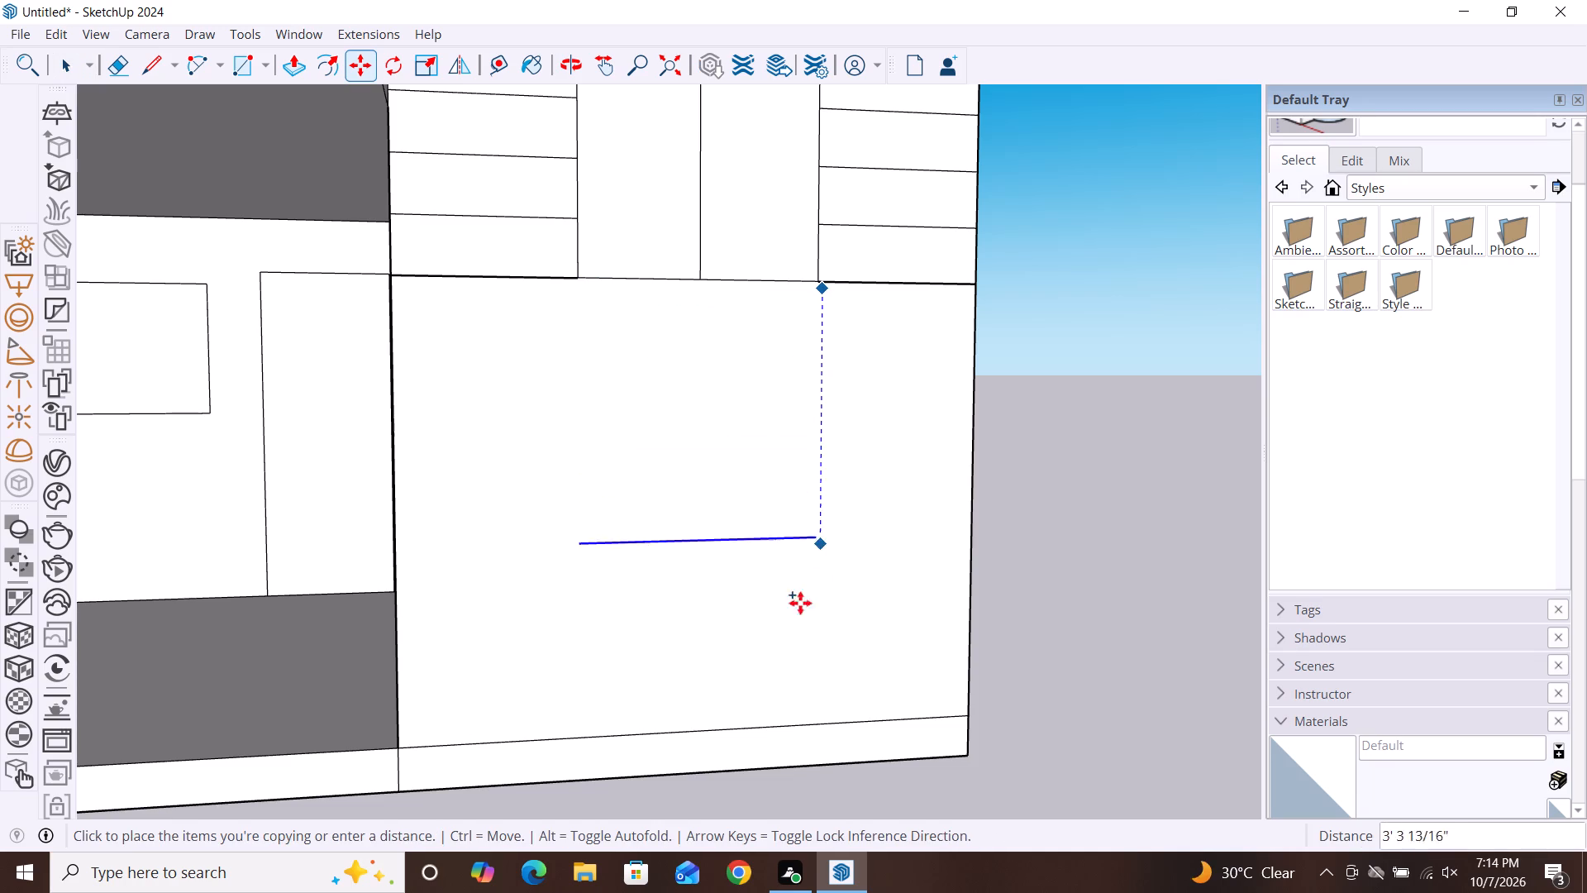
pyautogui.click(812, 723)
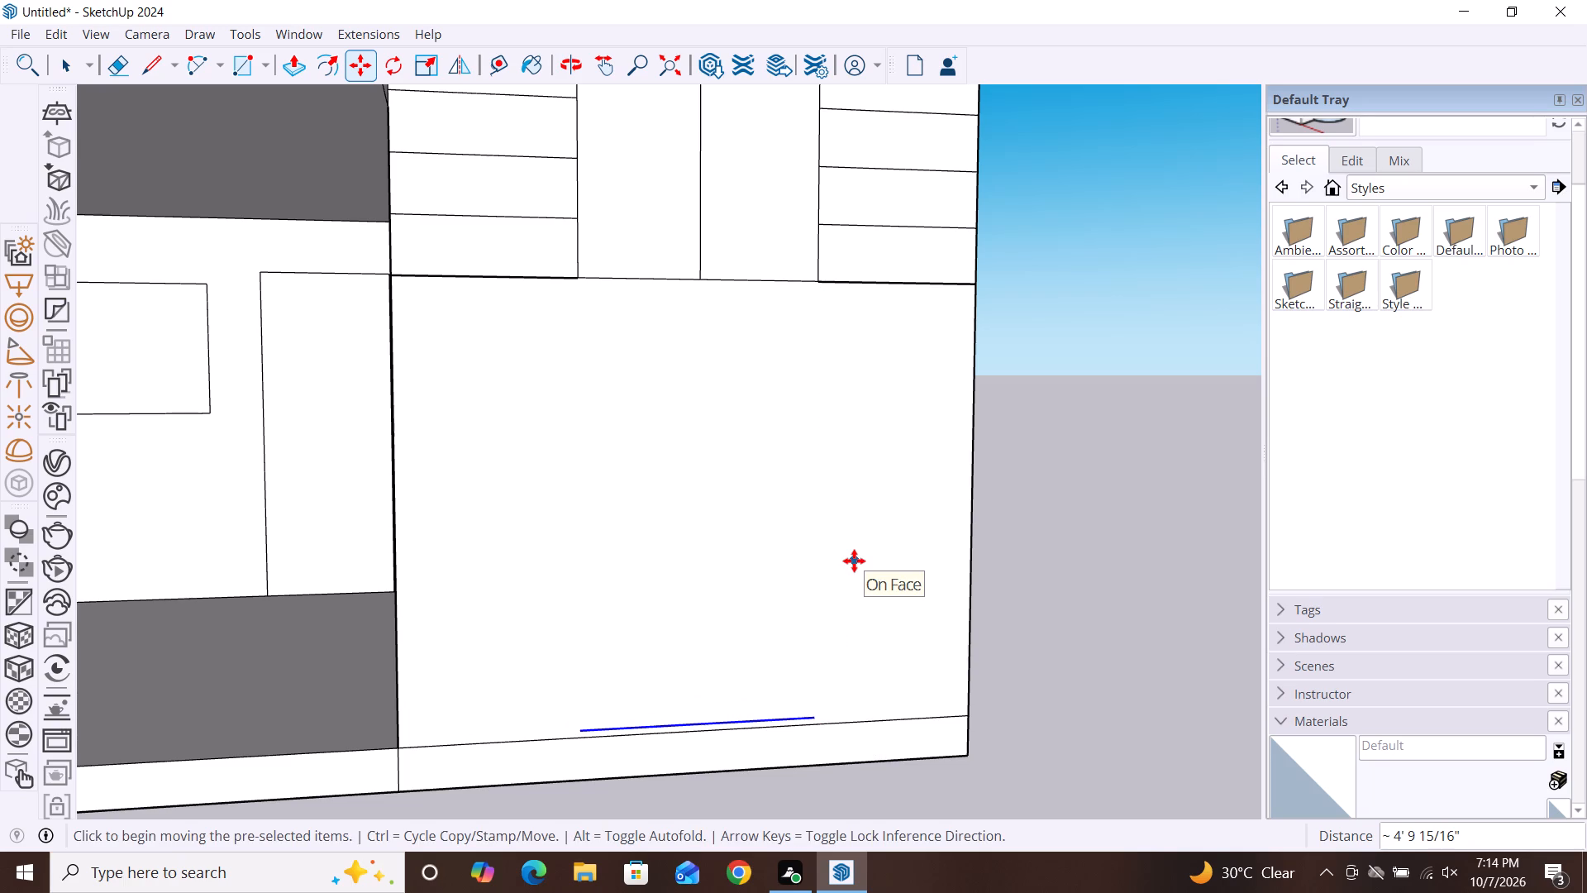
pyautogui.click(846, 504)
pyautogui.moveTo(849, 507); pyautogui.dragTo(849, 467)
pyautogui.press('space')
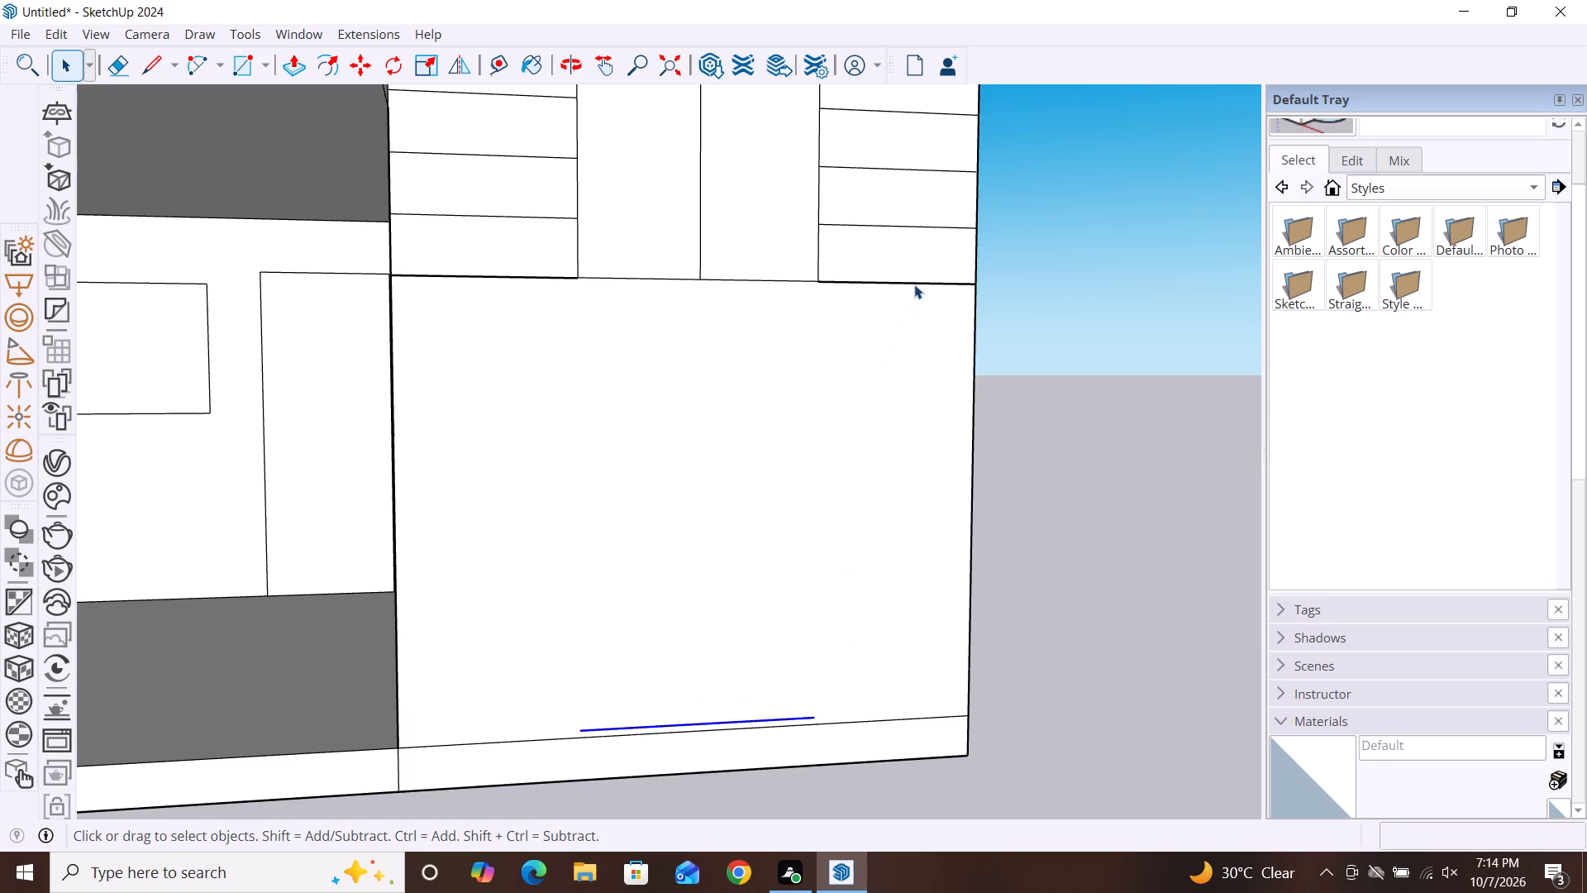
# Copy the line segments on both sides of the tall window's bottom down about 4' 9 7/8" to just above the tower's base.
pyautogui.click(914, 279)
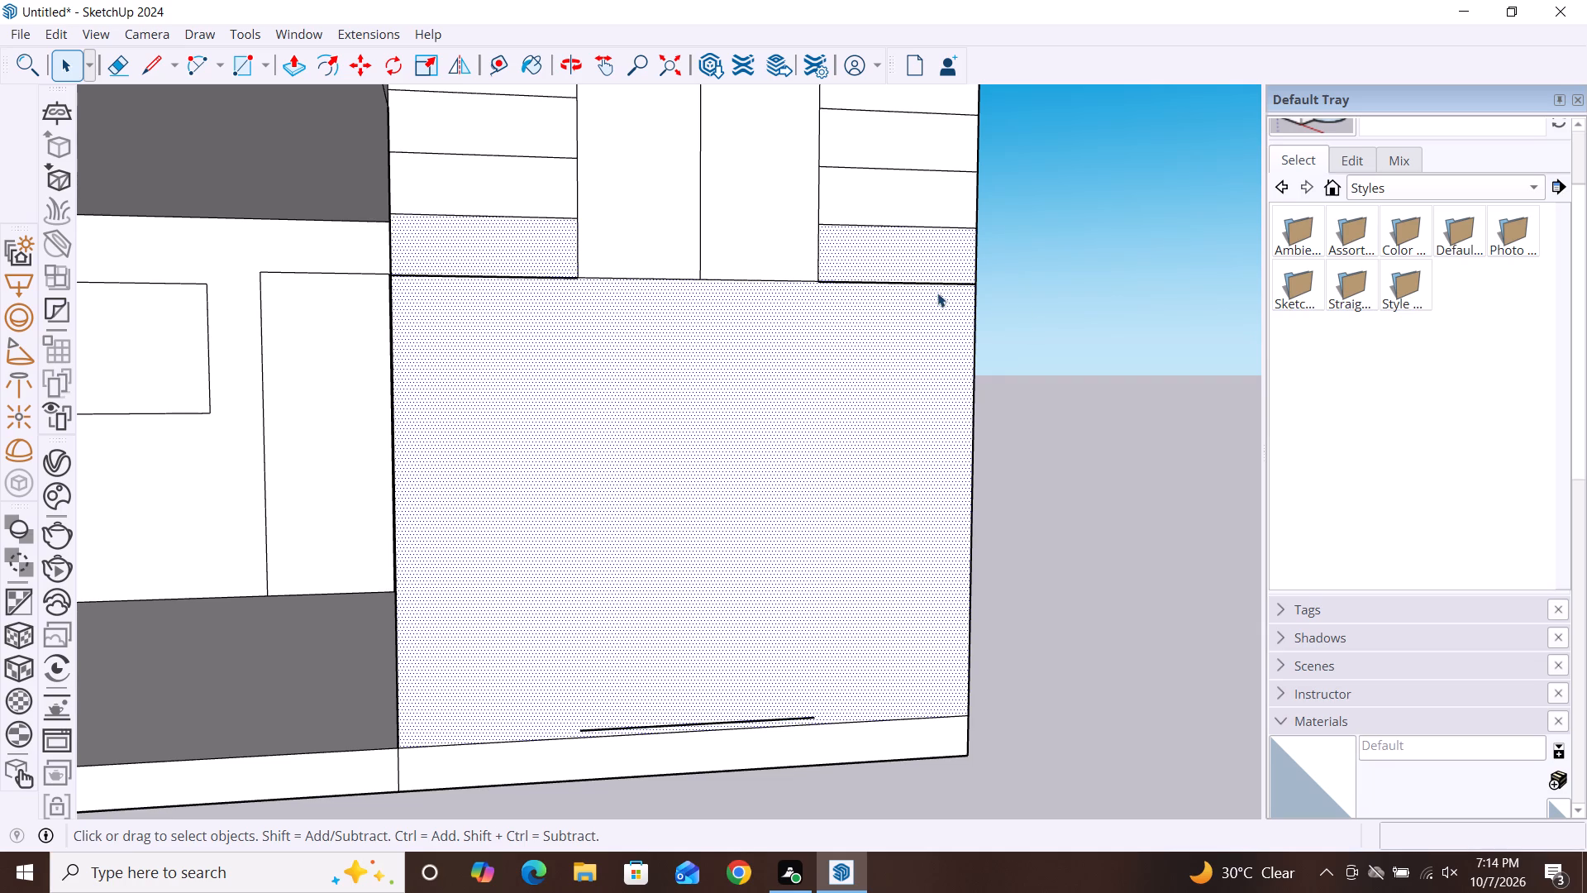
pyautogui.click(939, 285)
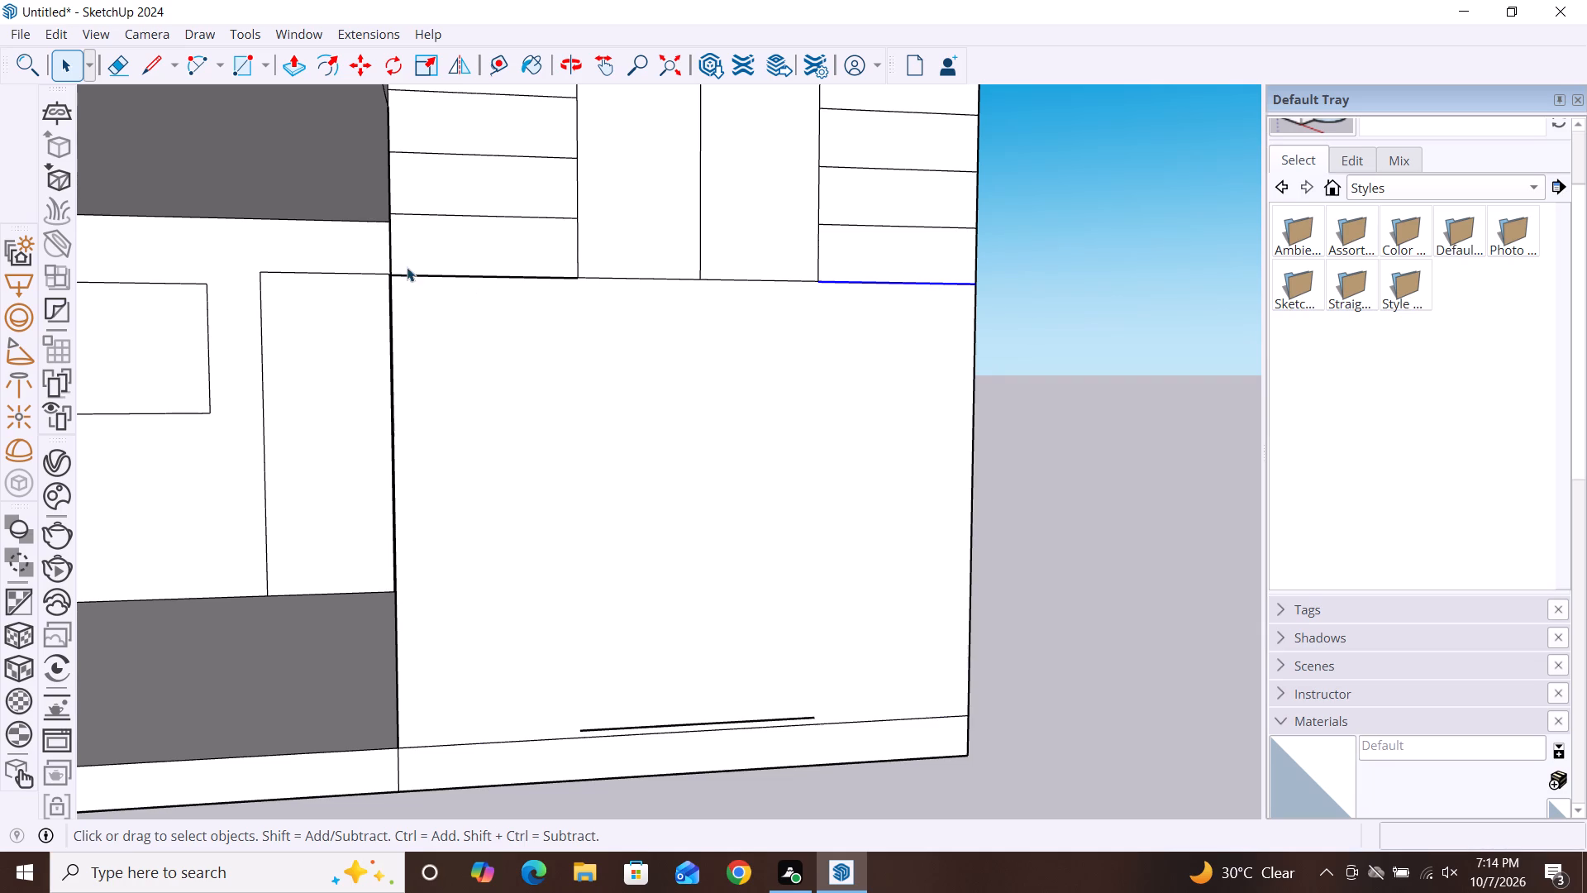
pyautogui.keyDown('ctrl'); pyautogui.click(457, 277); pyautogui.keyUp('ctrl')
pyautogui.press('m')
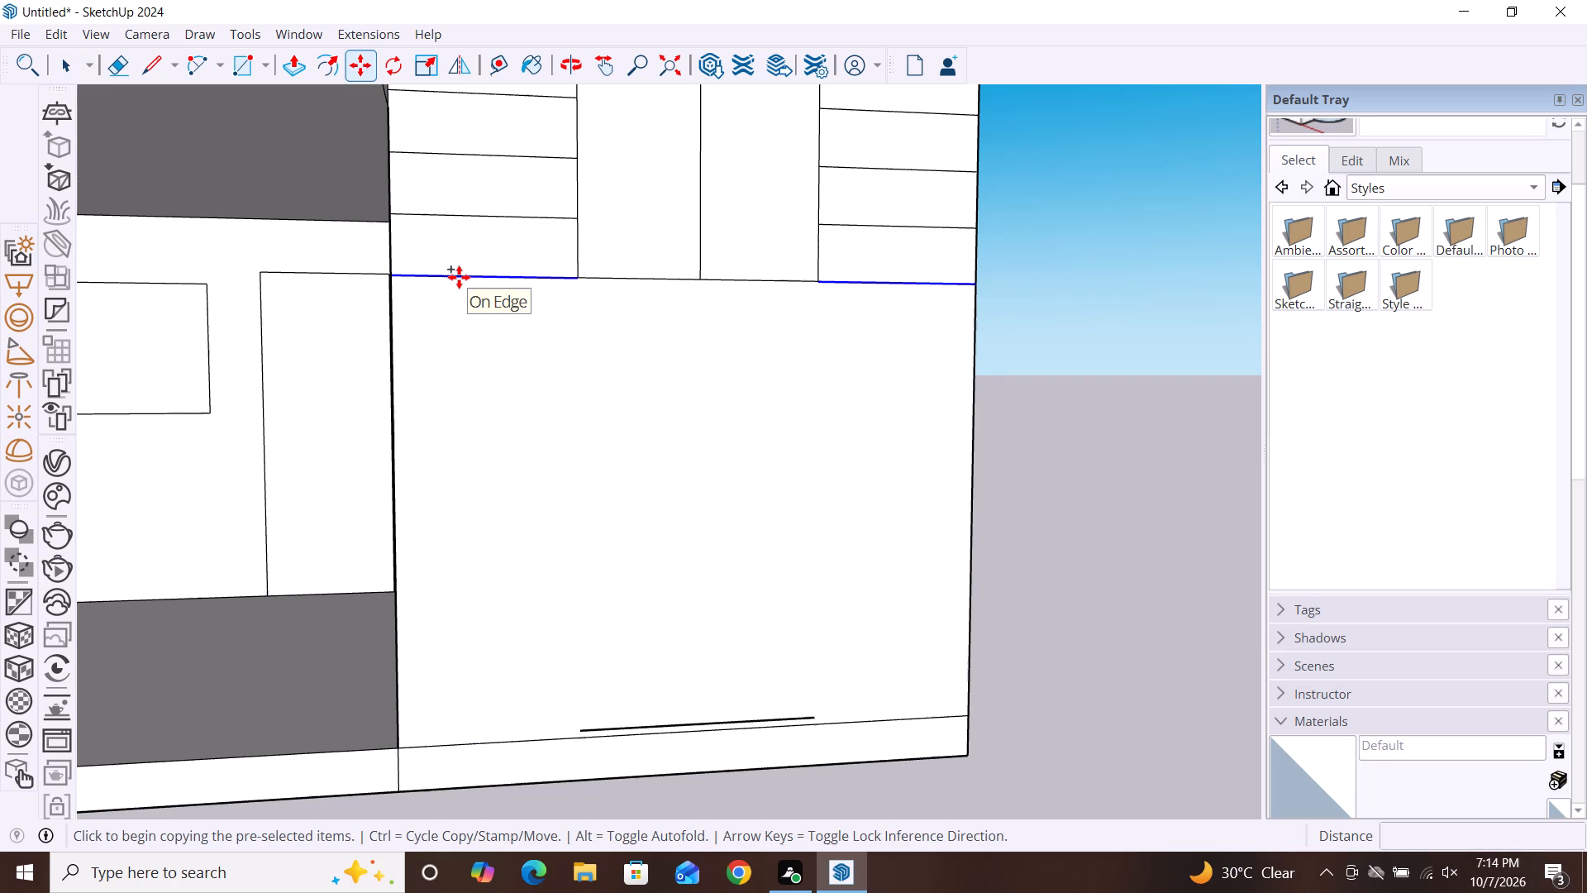
pyautogui.click(975, 290)
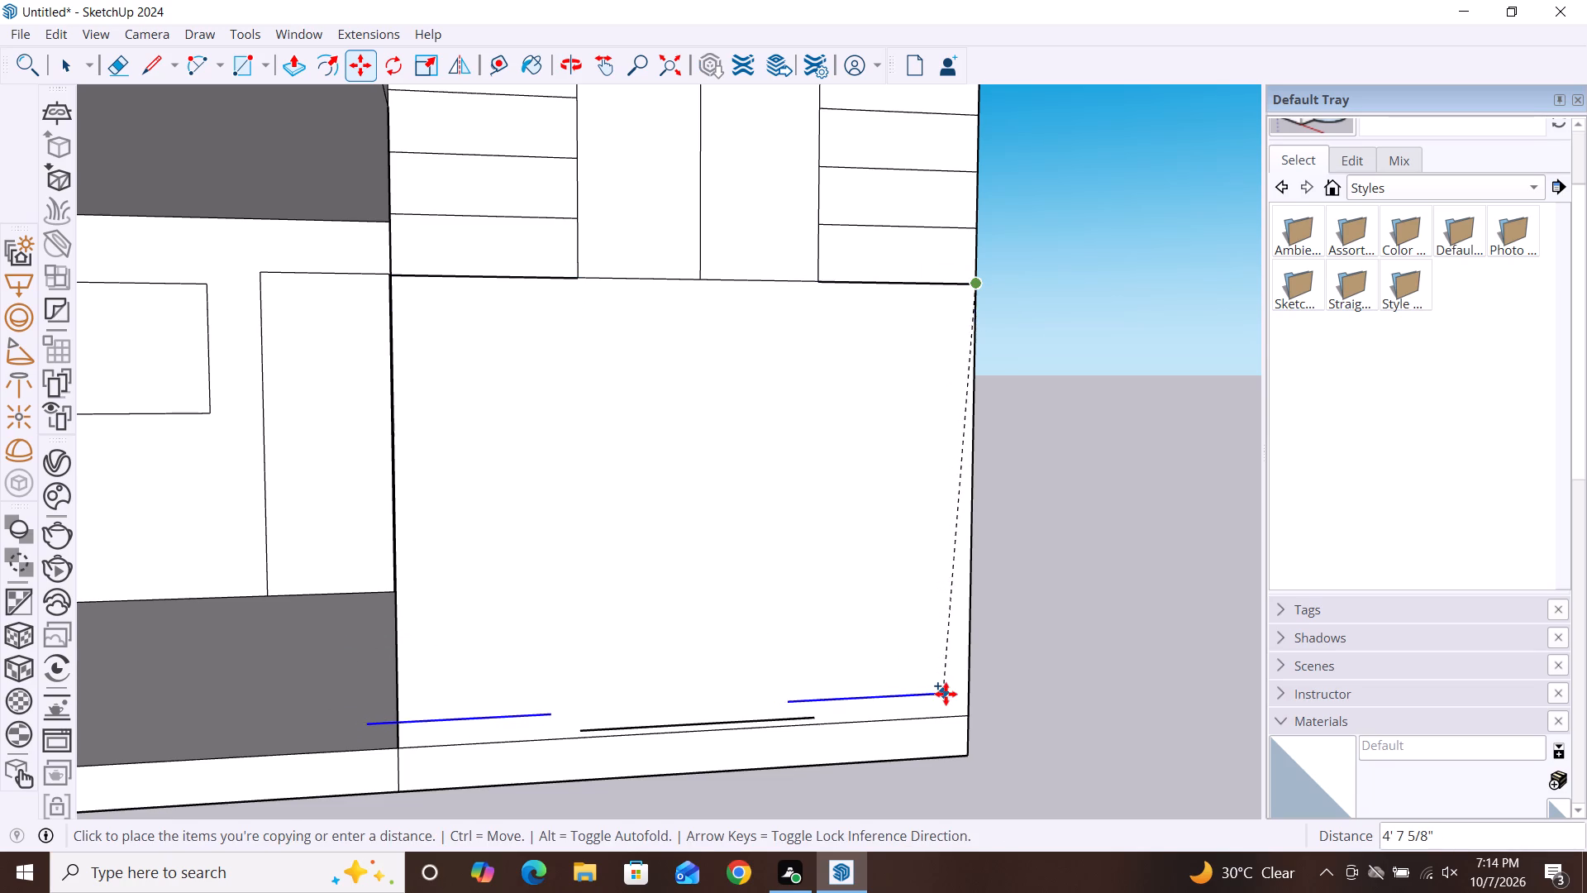
pyautogui.scroll(9, 946, 694)
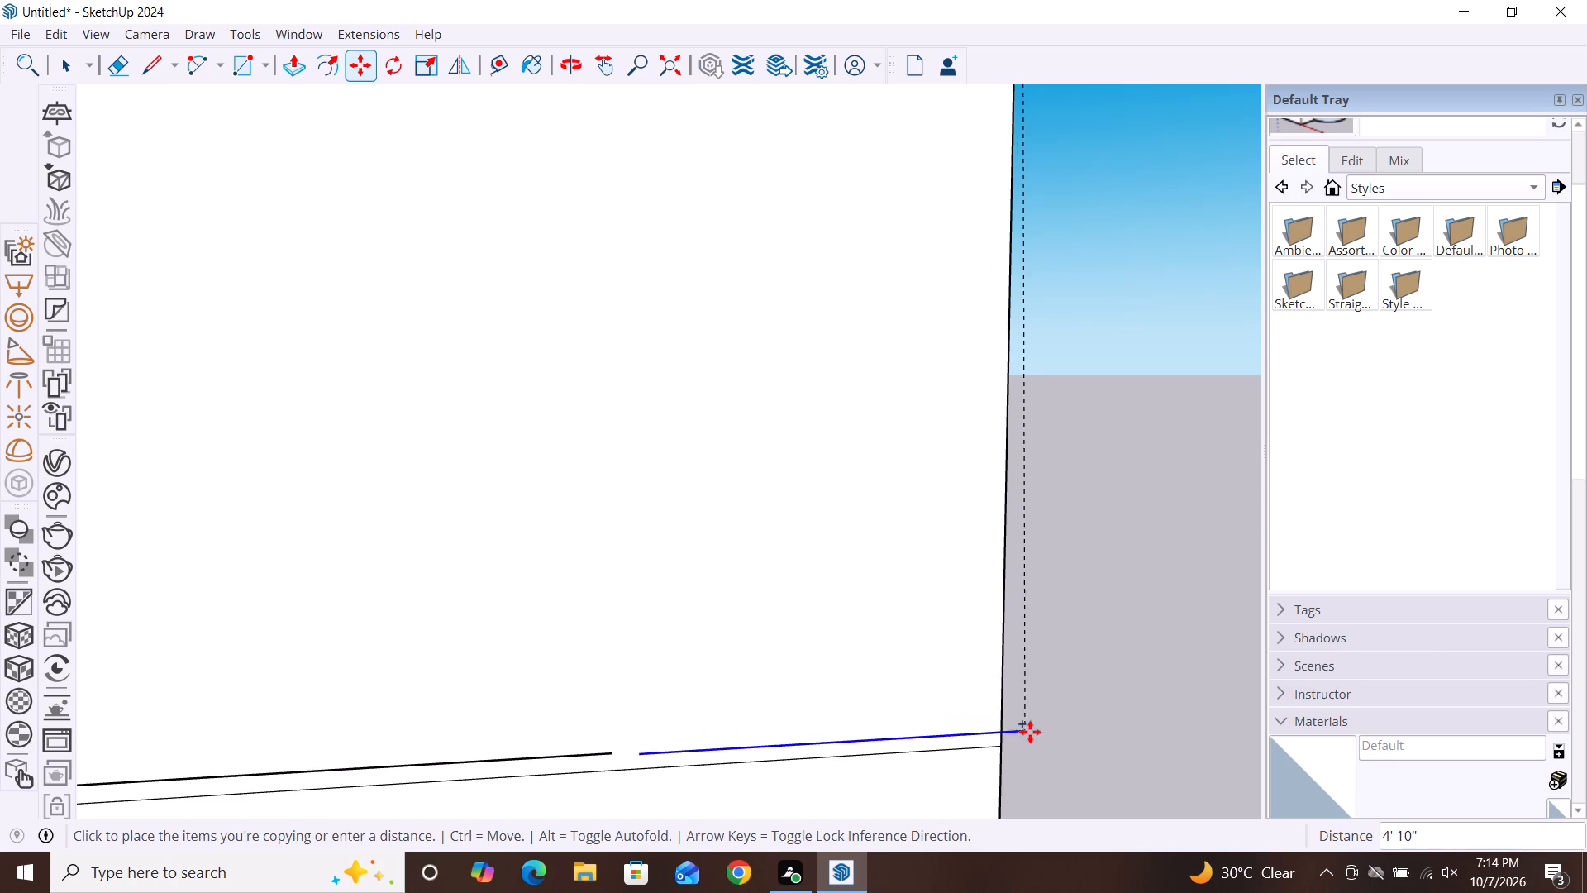
pyautogui.scroll(4, 996, 723)
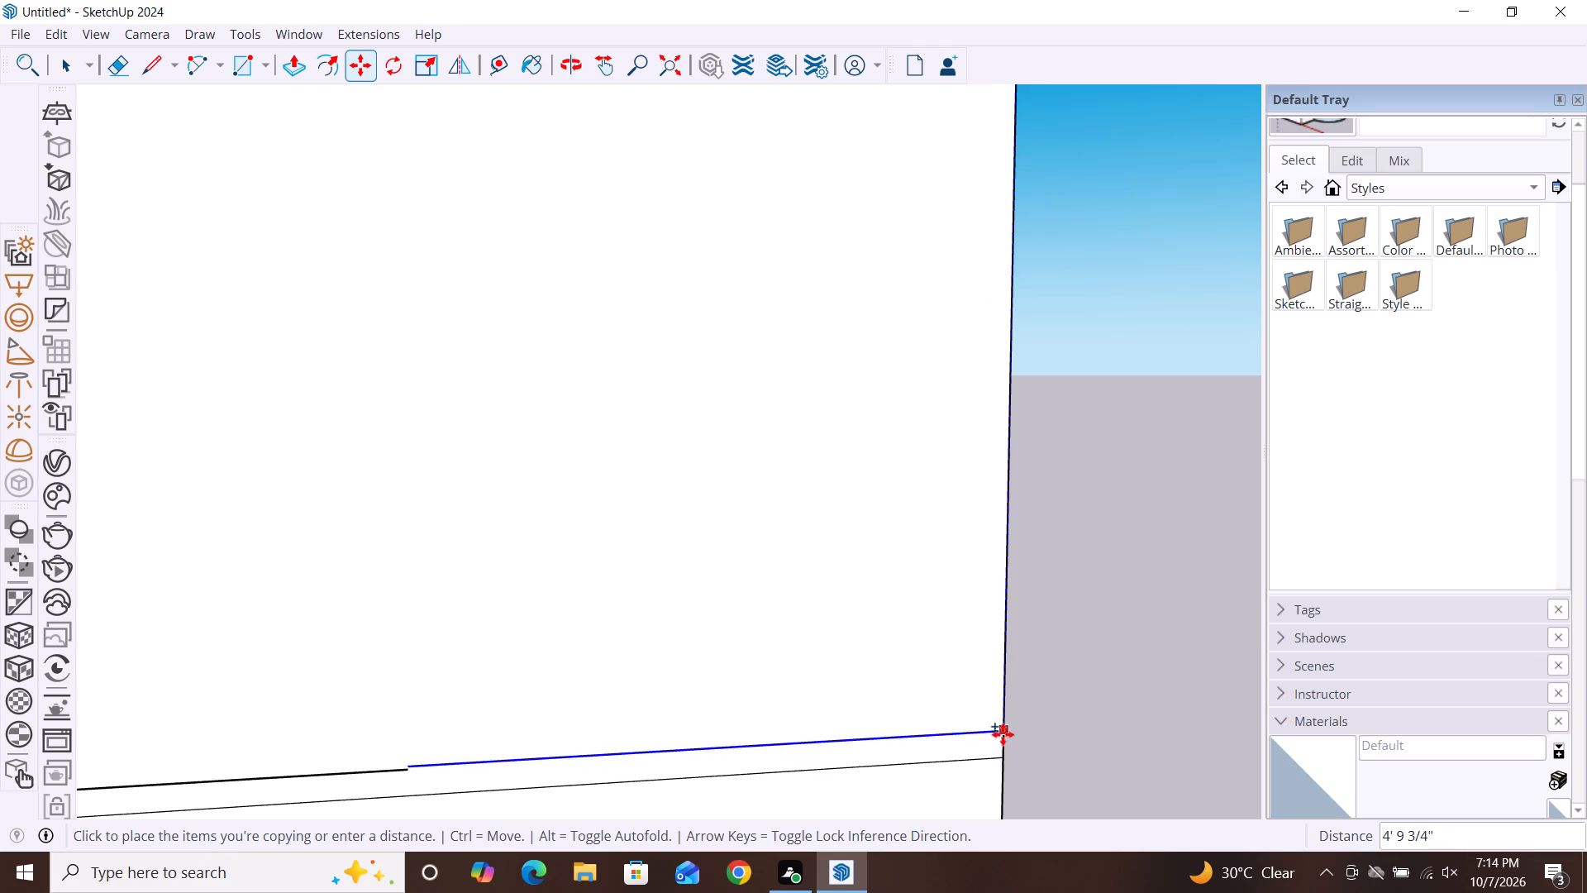
pyautogui.scroll(5, 1003, 734)
pyautogui.scroll(-3, 1003, 734)
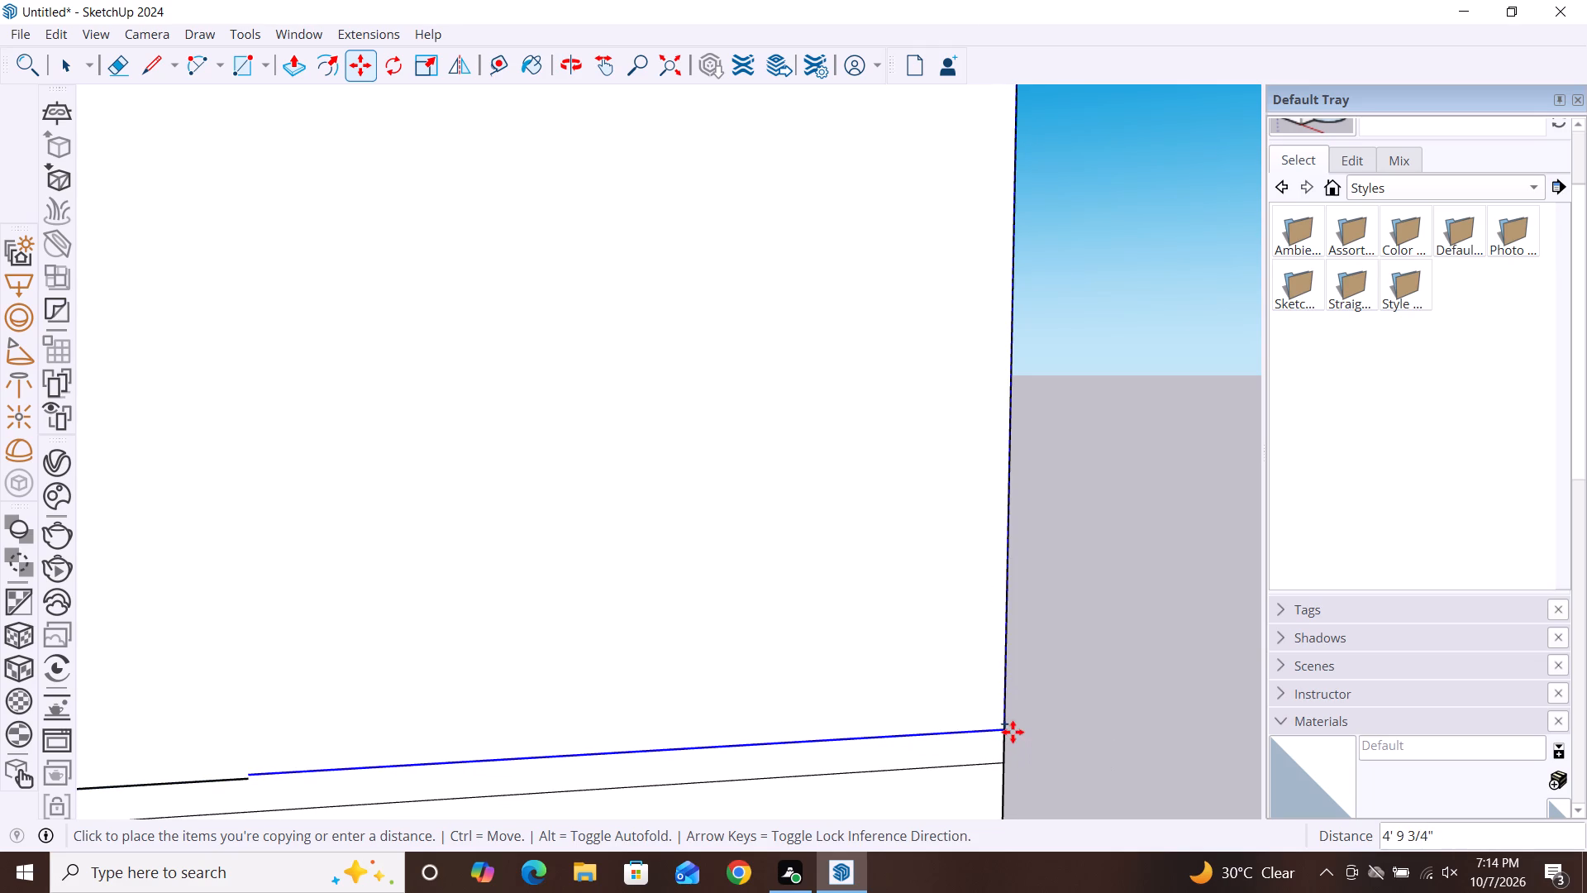
pyautogui.click(1013, 734)
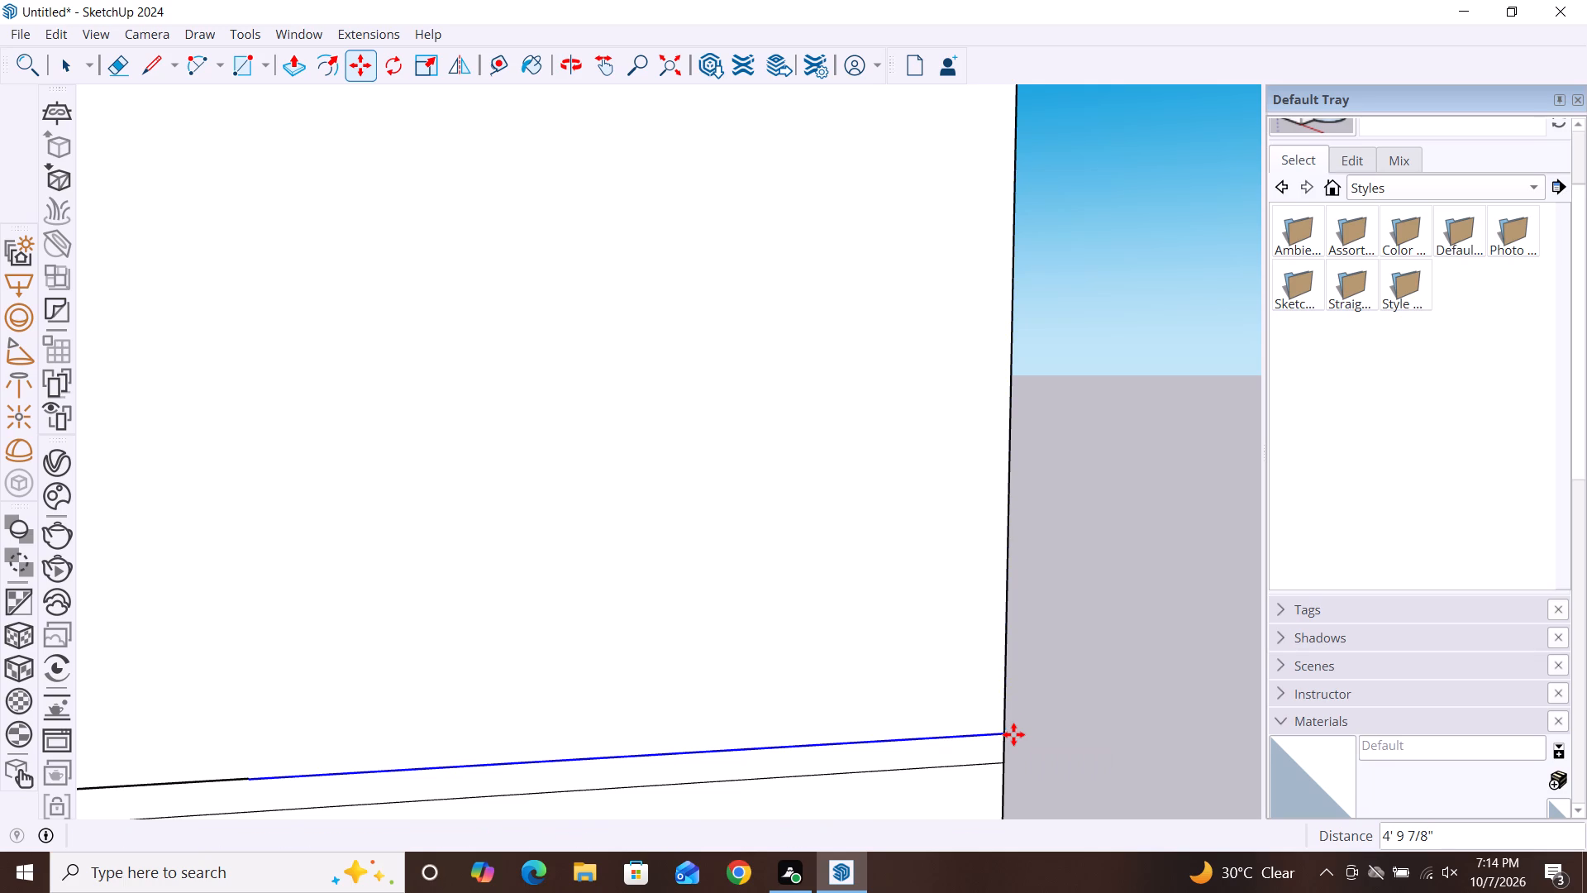
# Snap the copied side segments onto the endpoint of the middle segment just above the tower's base, then deselect them.
pyautogui.scroll(-5, 1140, 594)
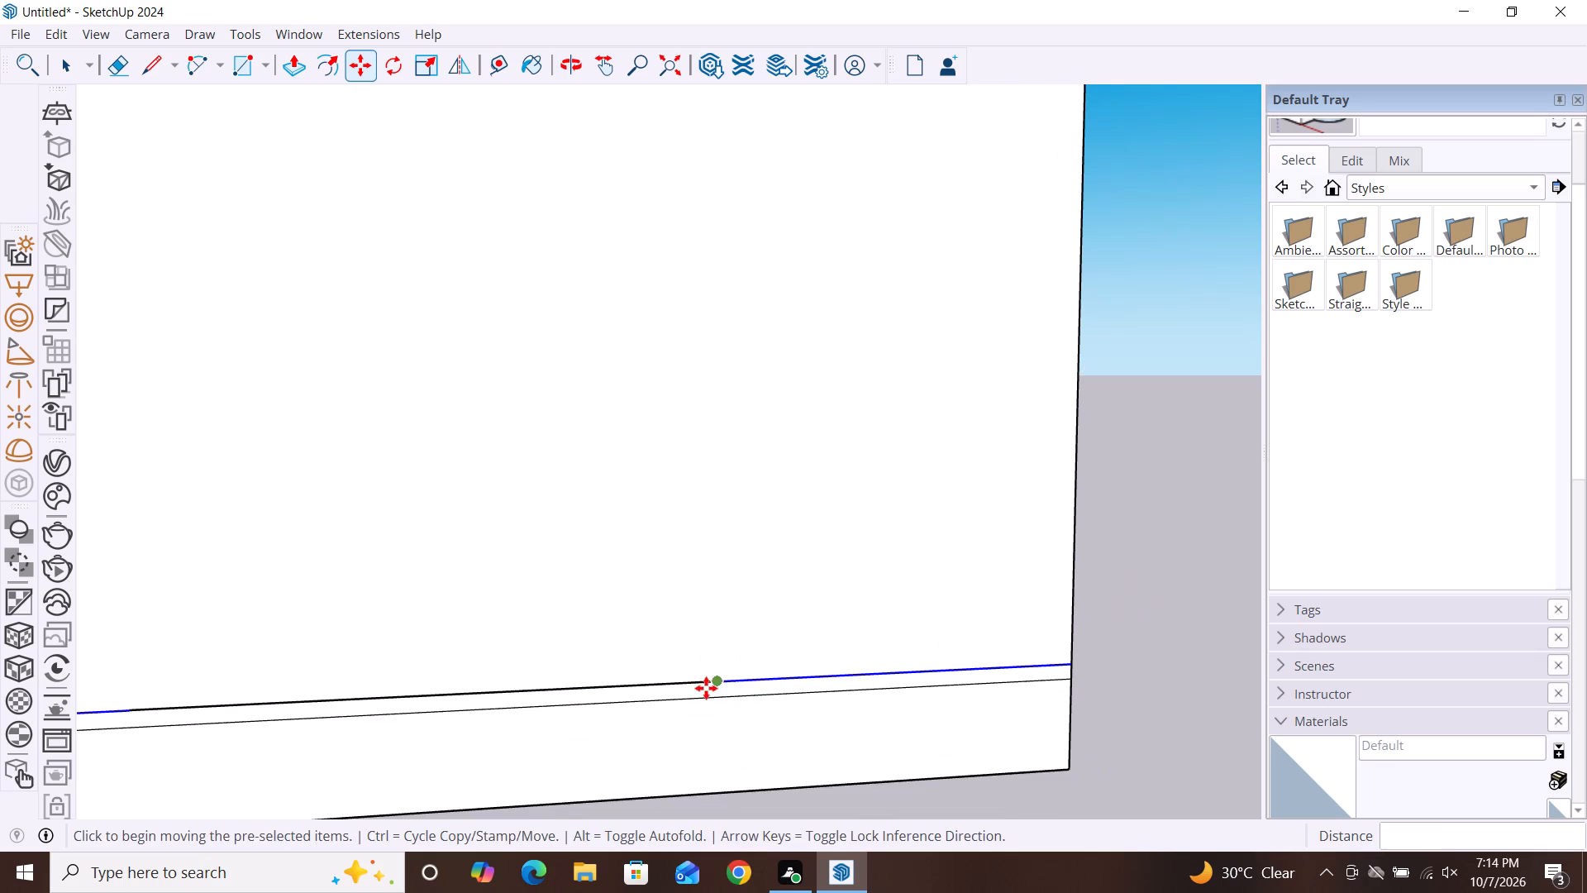
pyautogui.scroll(11, 706, 688)
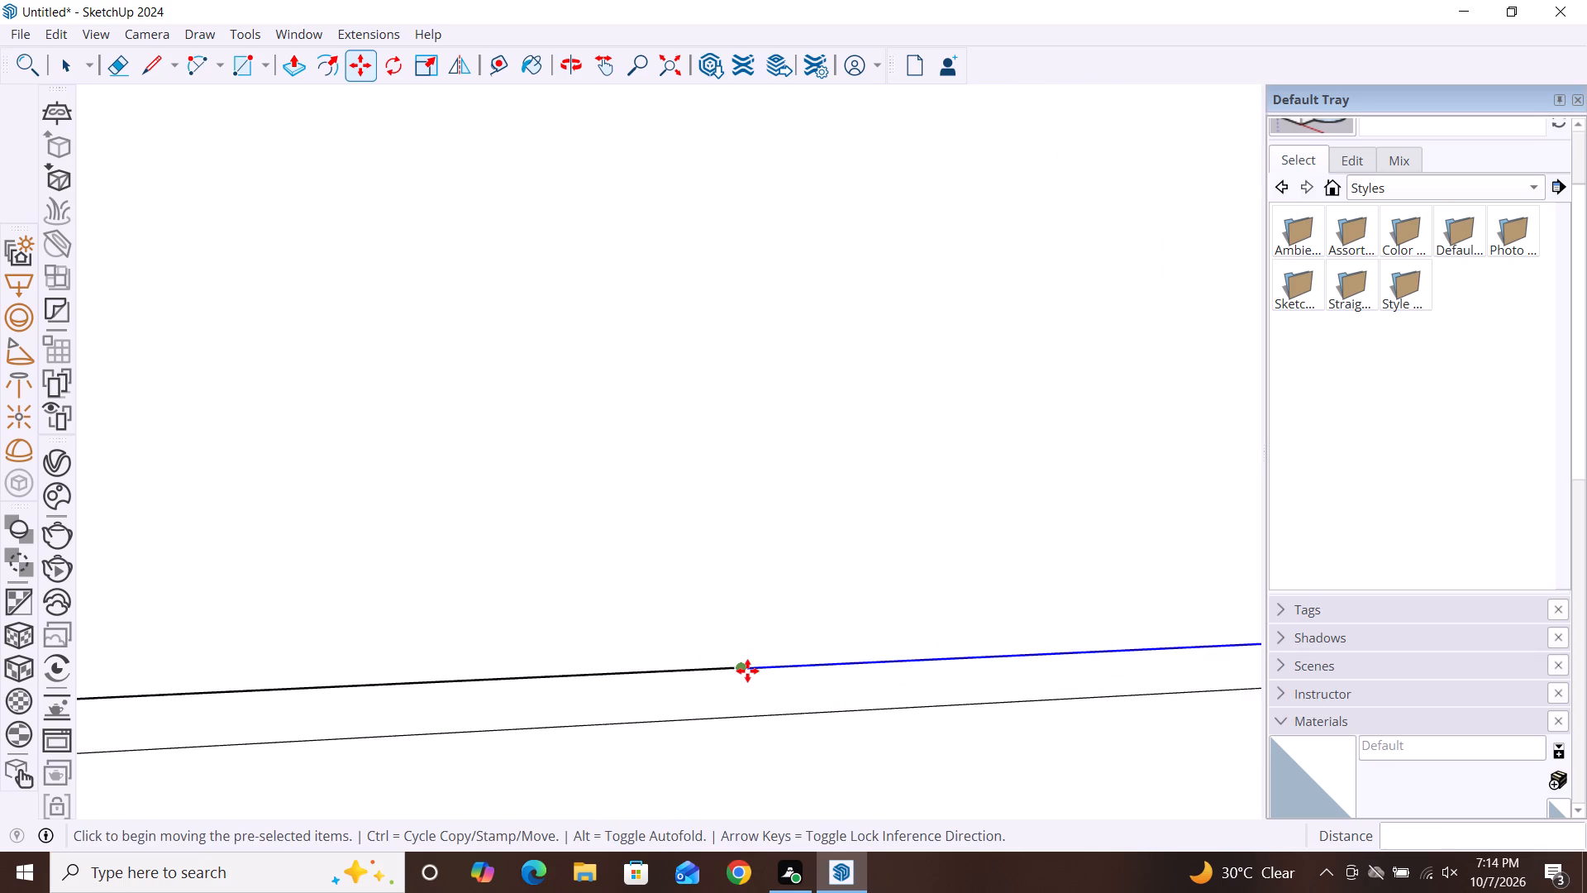
pyautogui.click(747, 671)
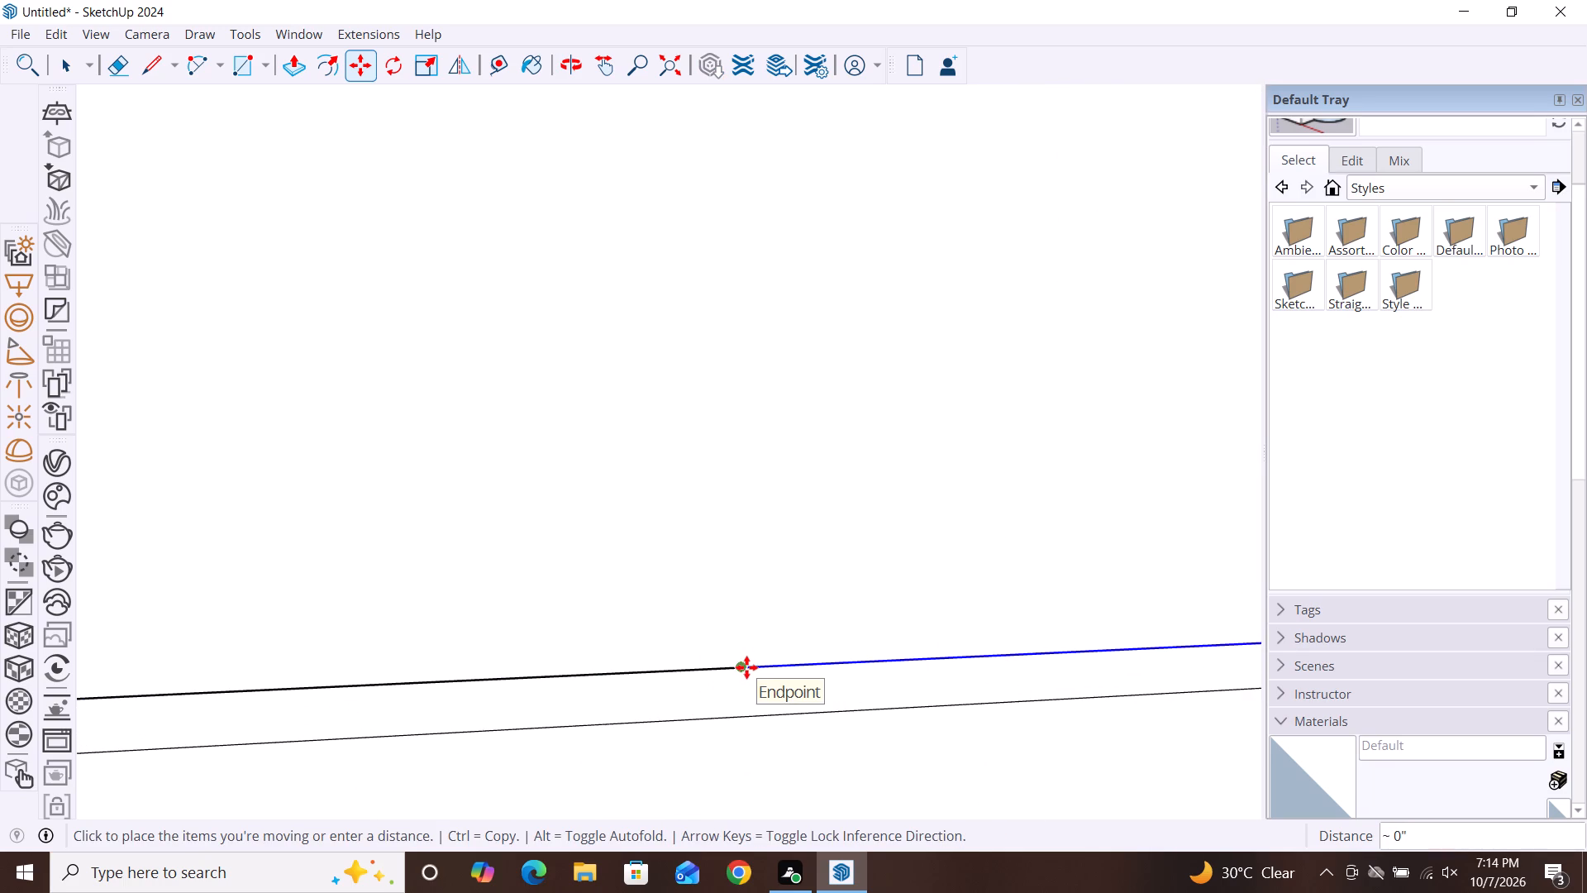
pyautogui.click(746, 667)
pyautogui.press('space')
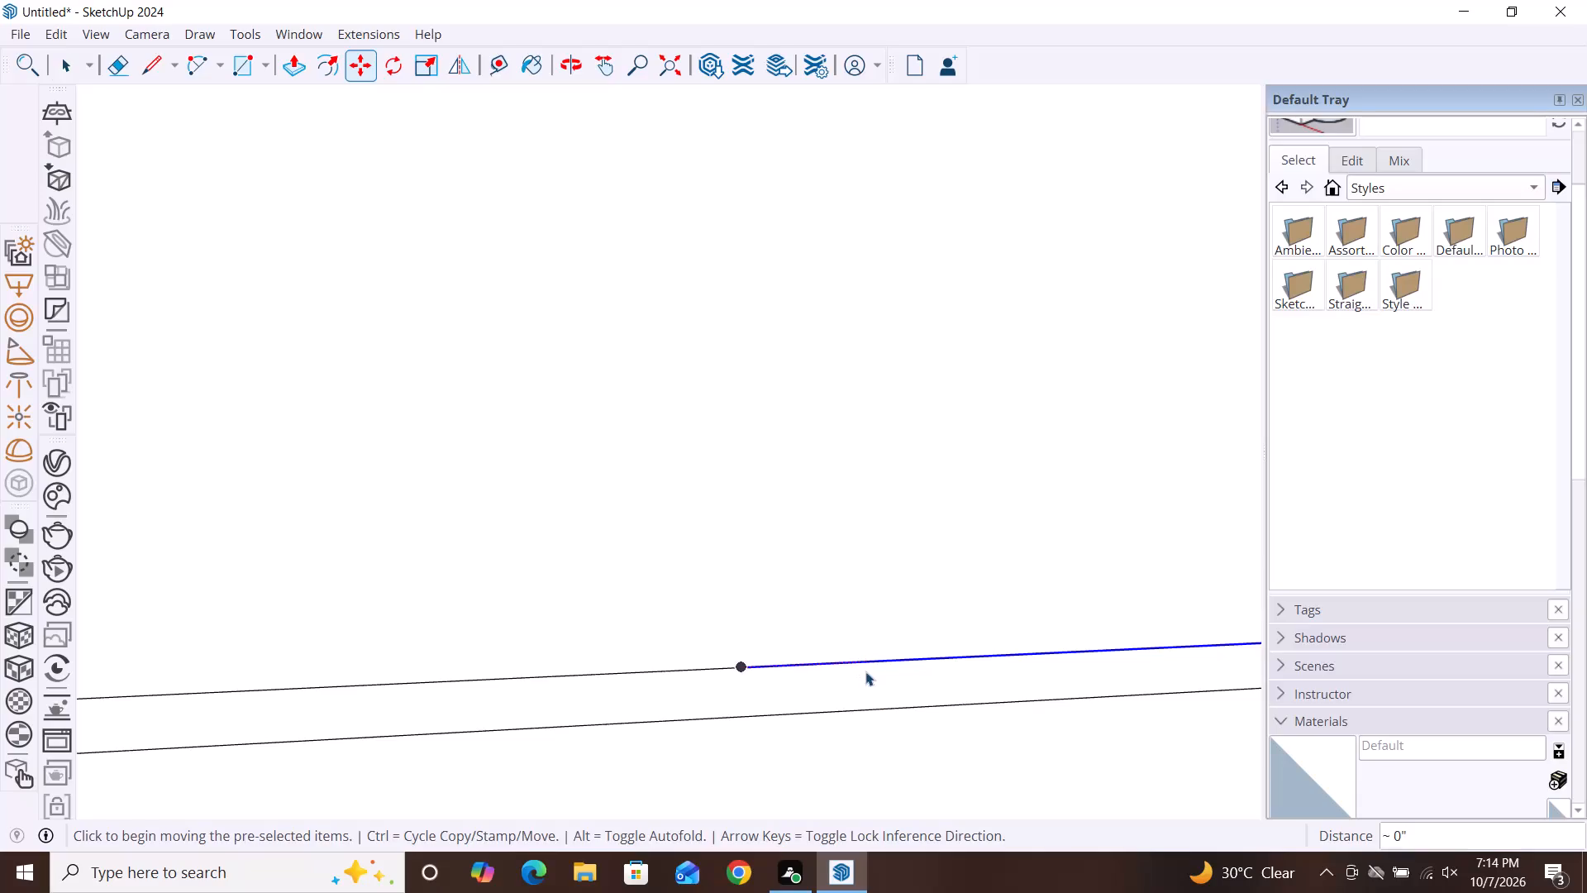
pyautogui.scroll(-4, 804, 432)
pyautogui.scroll(-8, 903, 428)
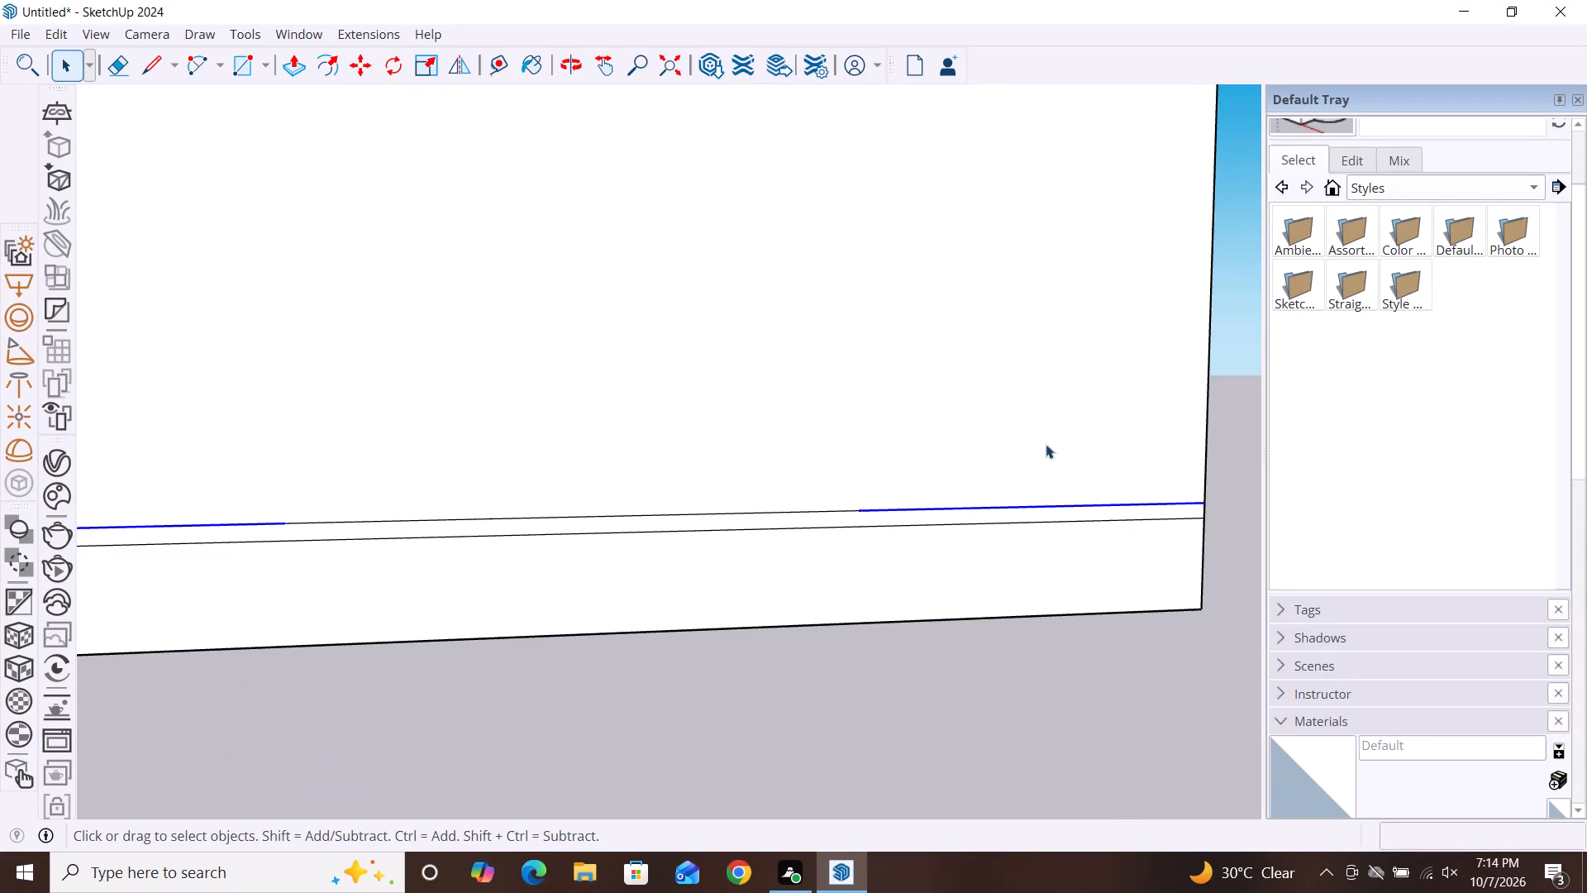
pyautogui.scroll(-3, 1050, 461)
pyautogui.scroll(-3, 554, 446)
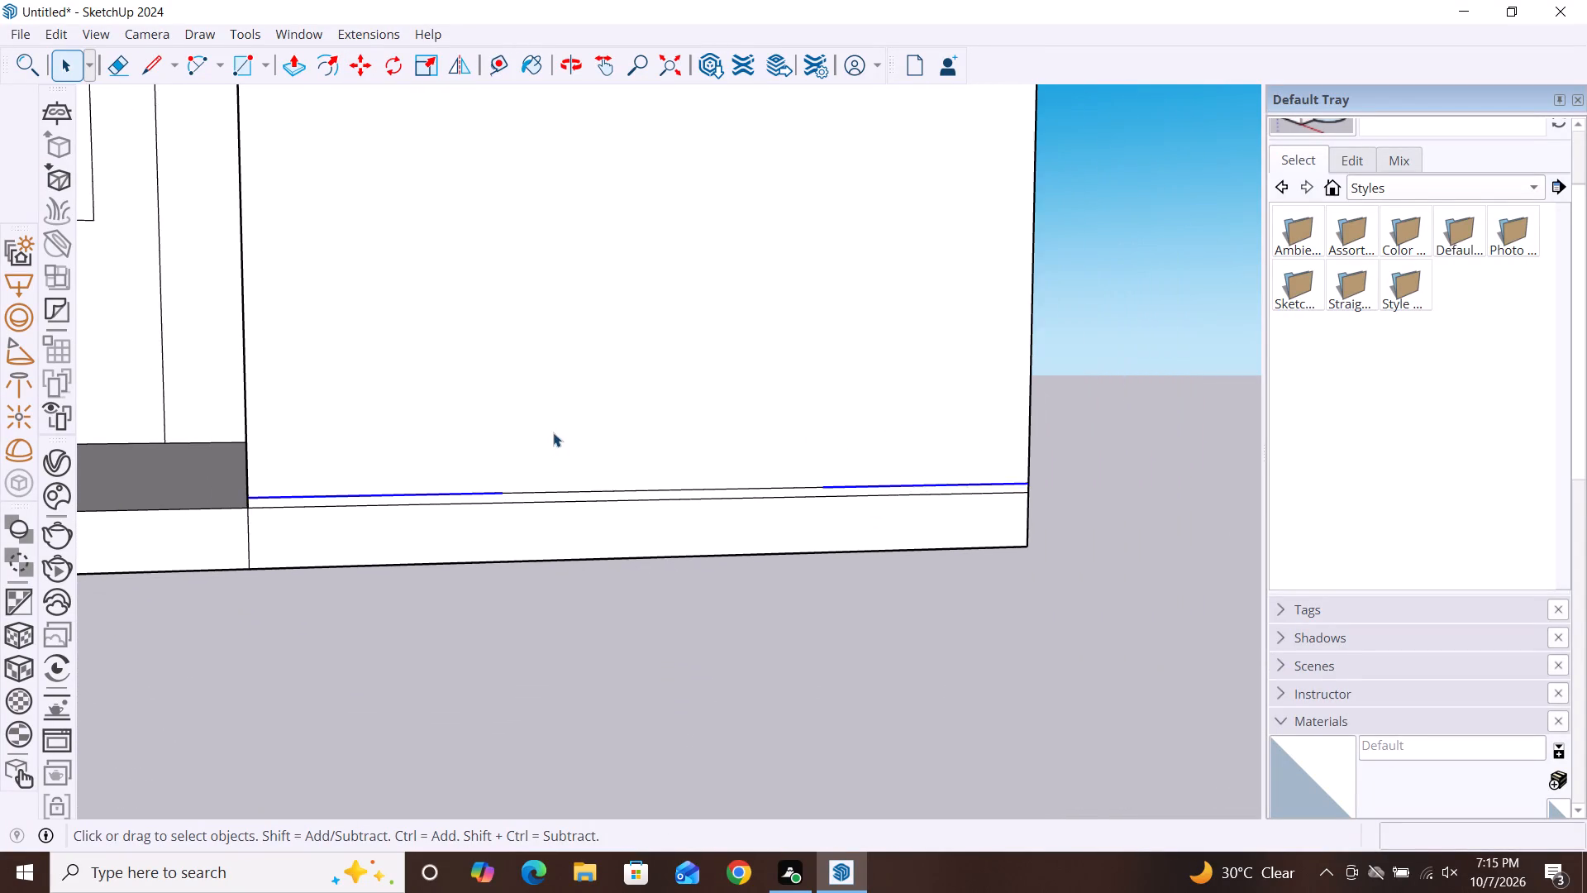
pyautogui.scroll(-2, 553, 432)
pyautogui.click(626, 616)
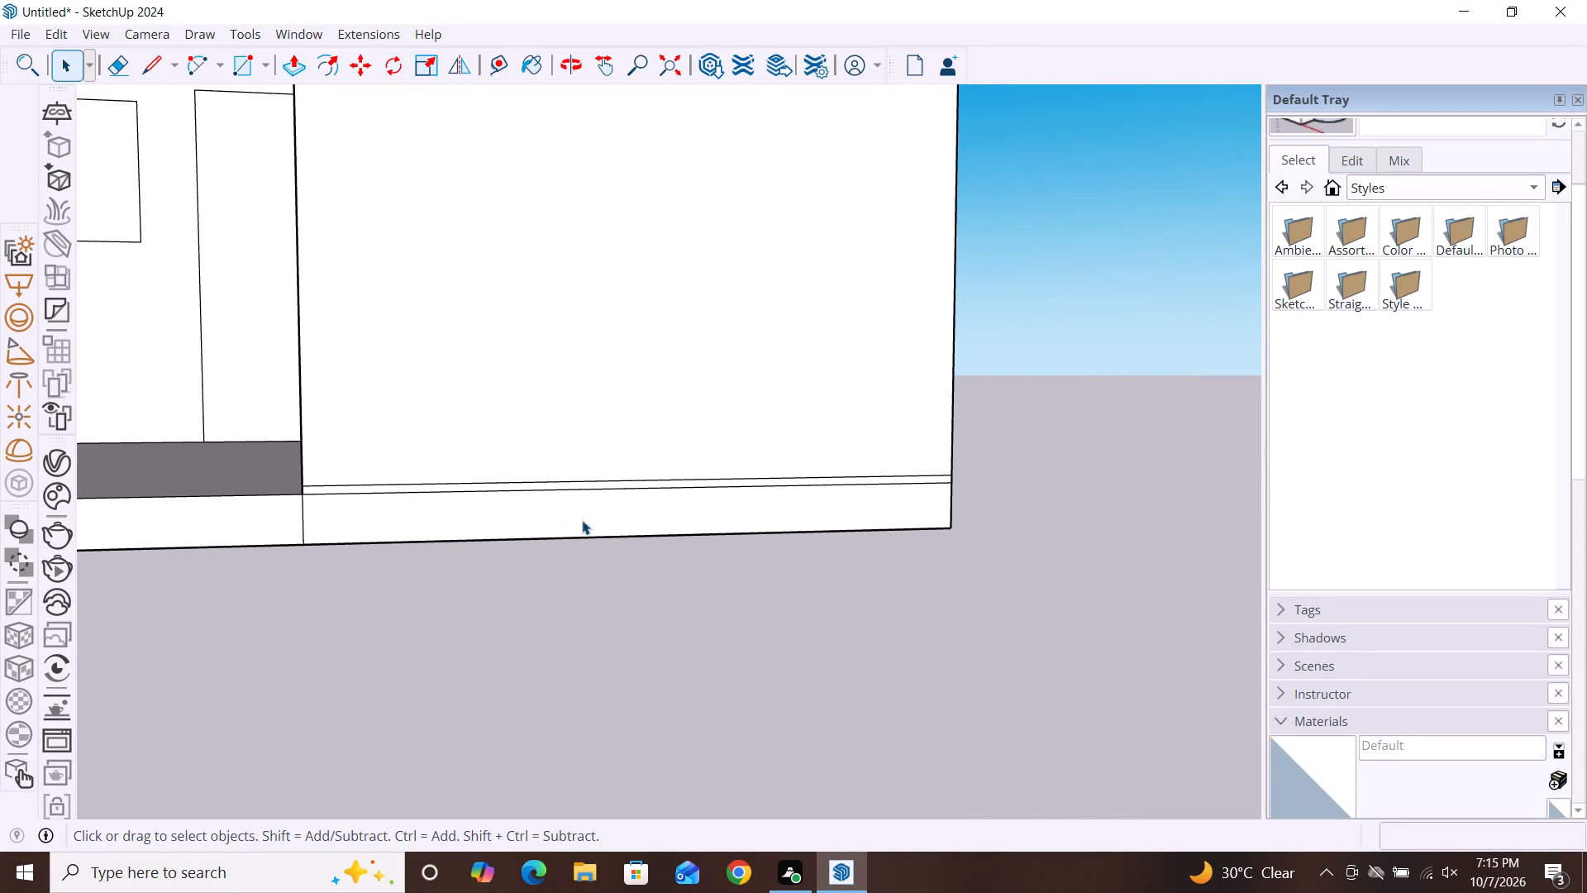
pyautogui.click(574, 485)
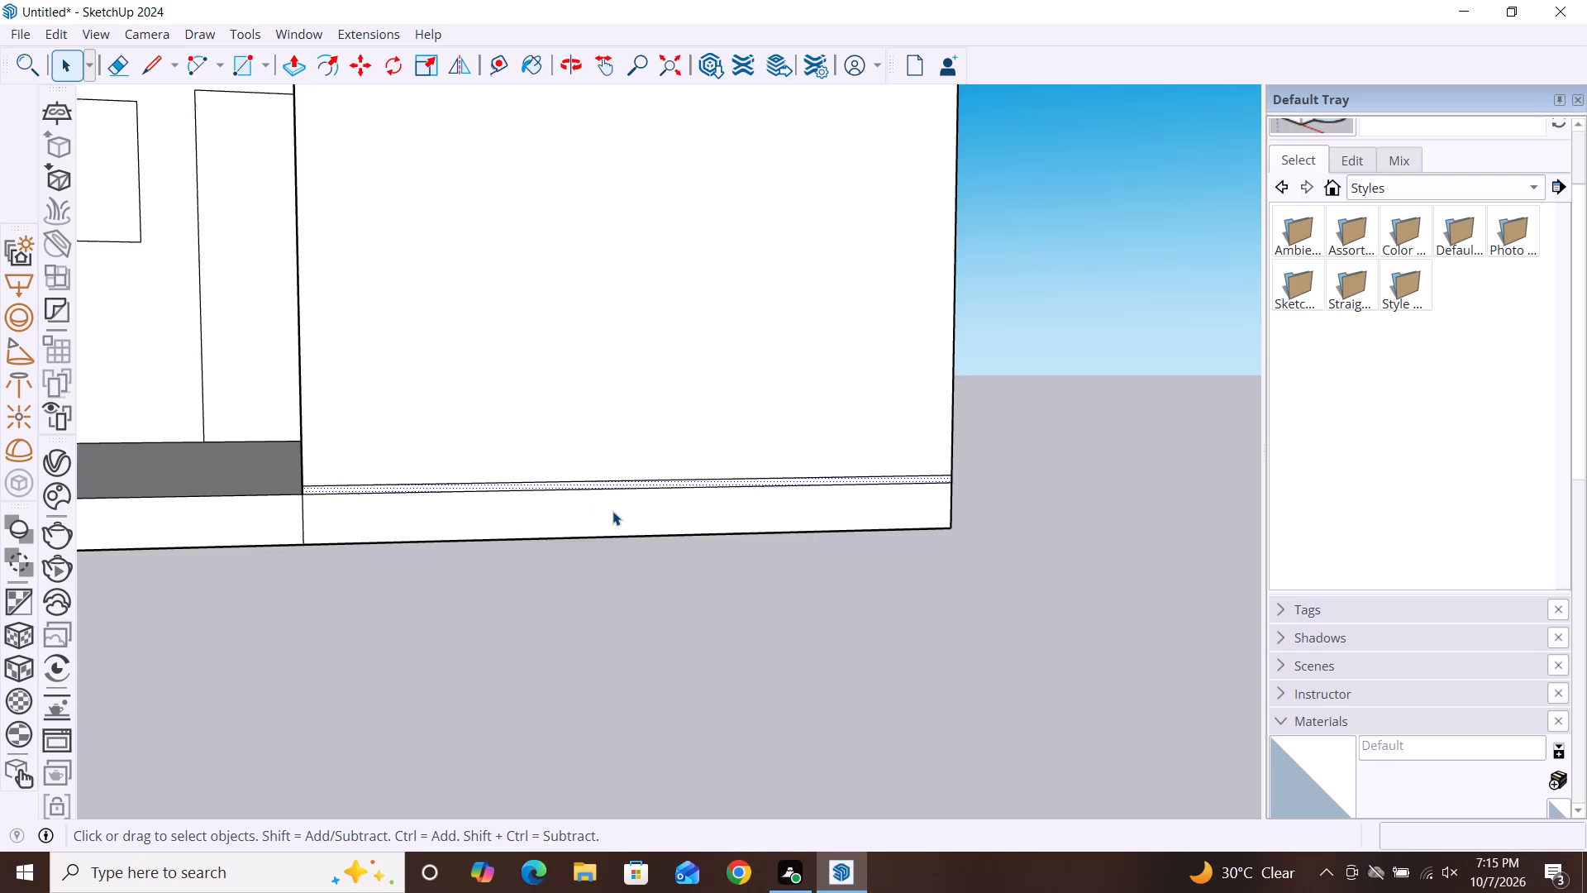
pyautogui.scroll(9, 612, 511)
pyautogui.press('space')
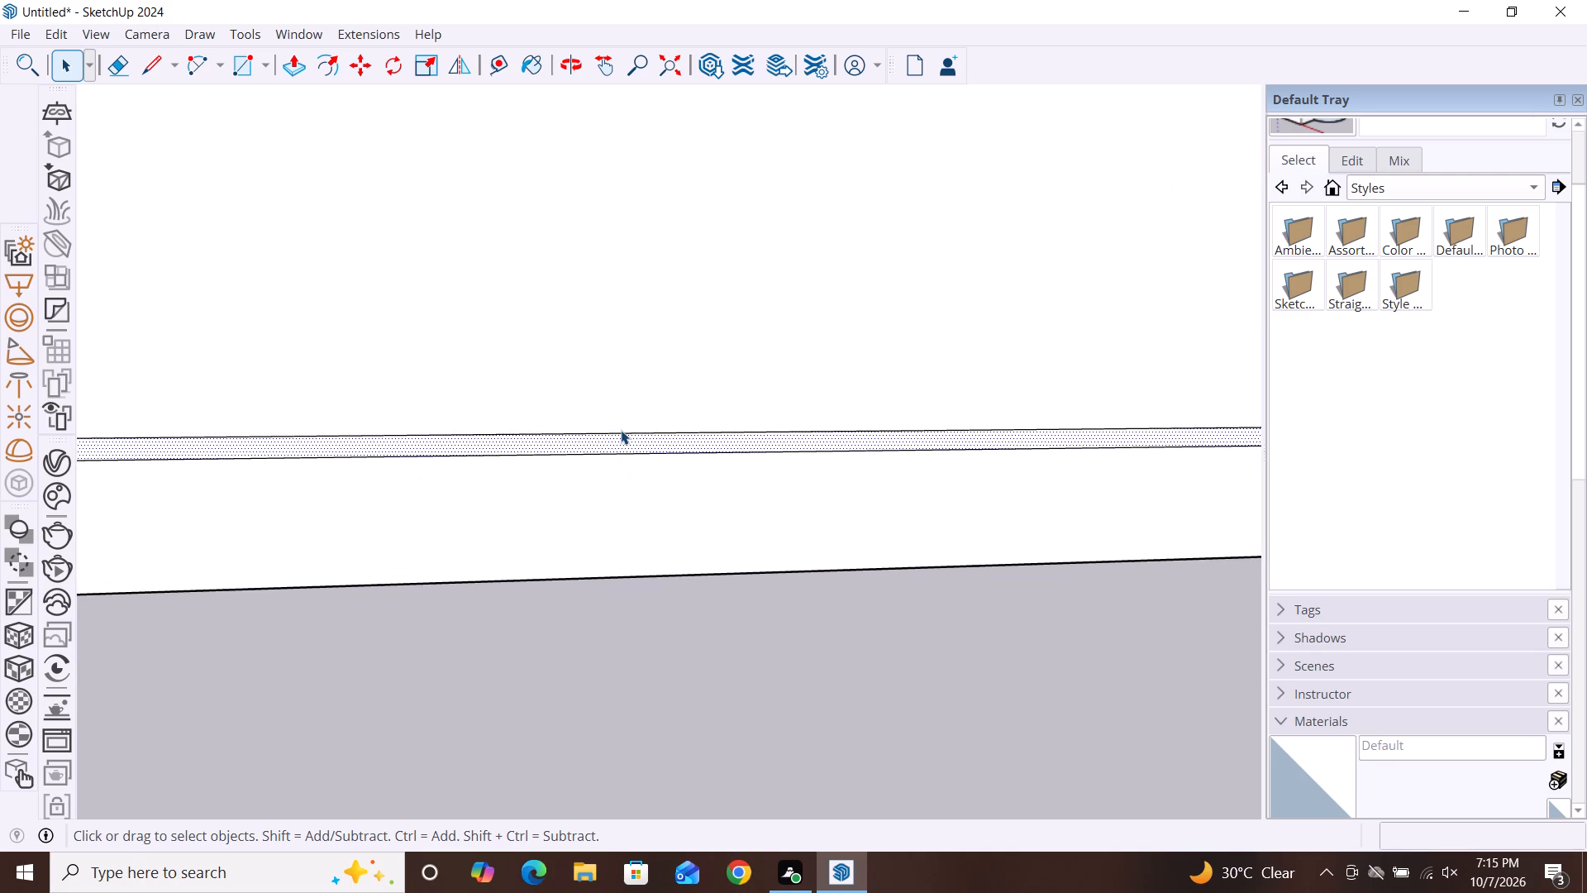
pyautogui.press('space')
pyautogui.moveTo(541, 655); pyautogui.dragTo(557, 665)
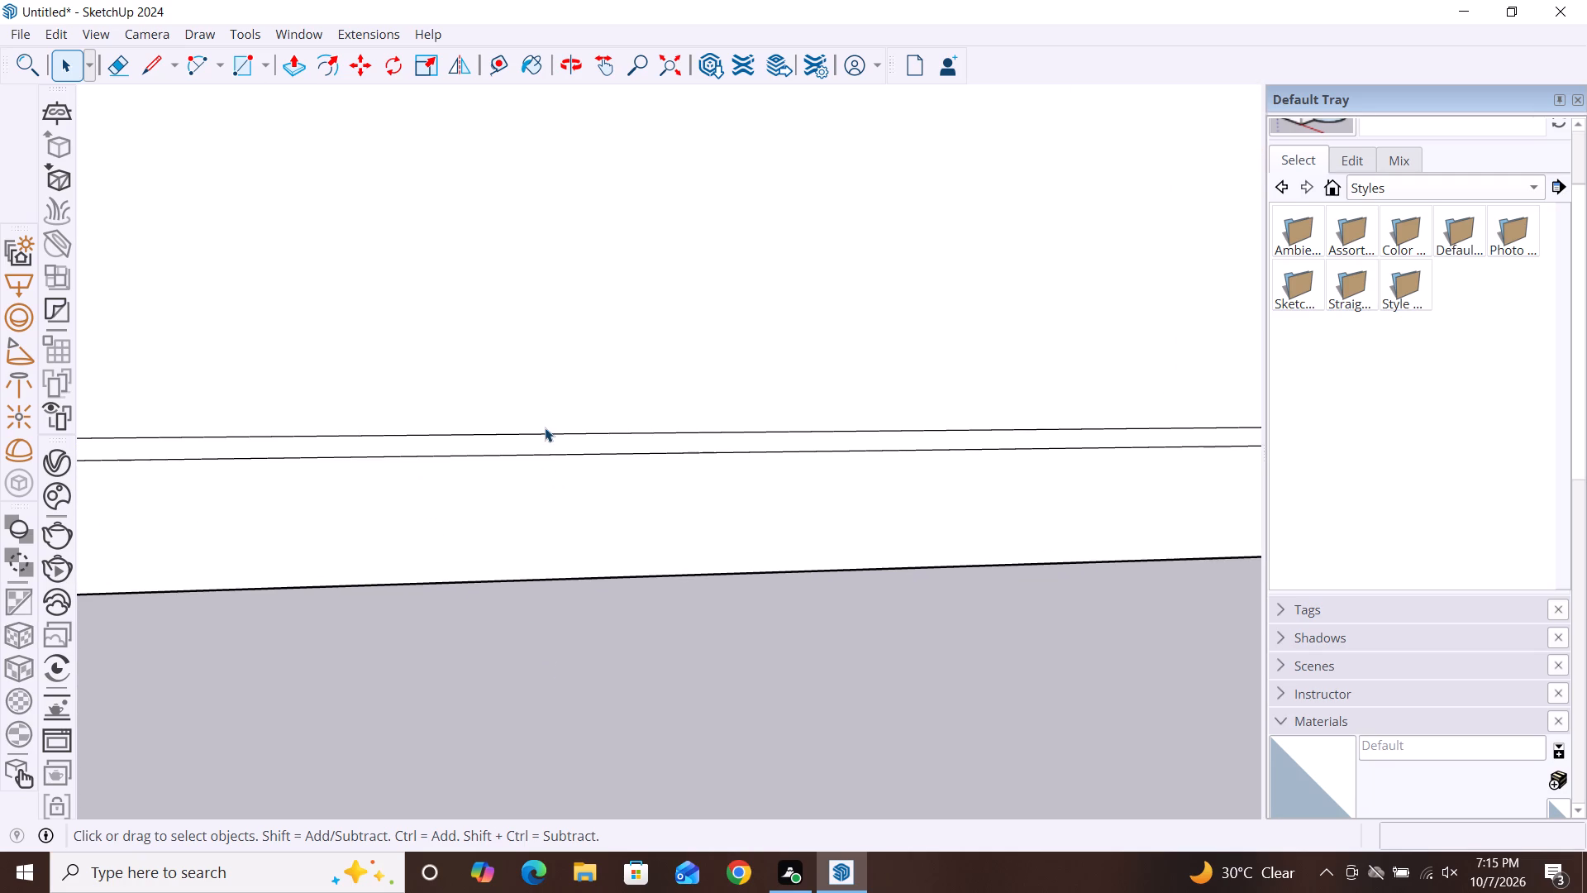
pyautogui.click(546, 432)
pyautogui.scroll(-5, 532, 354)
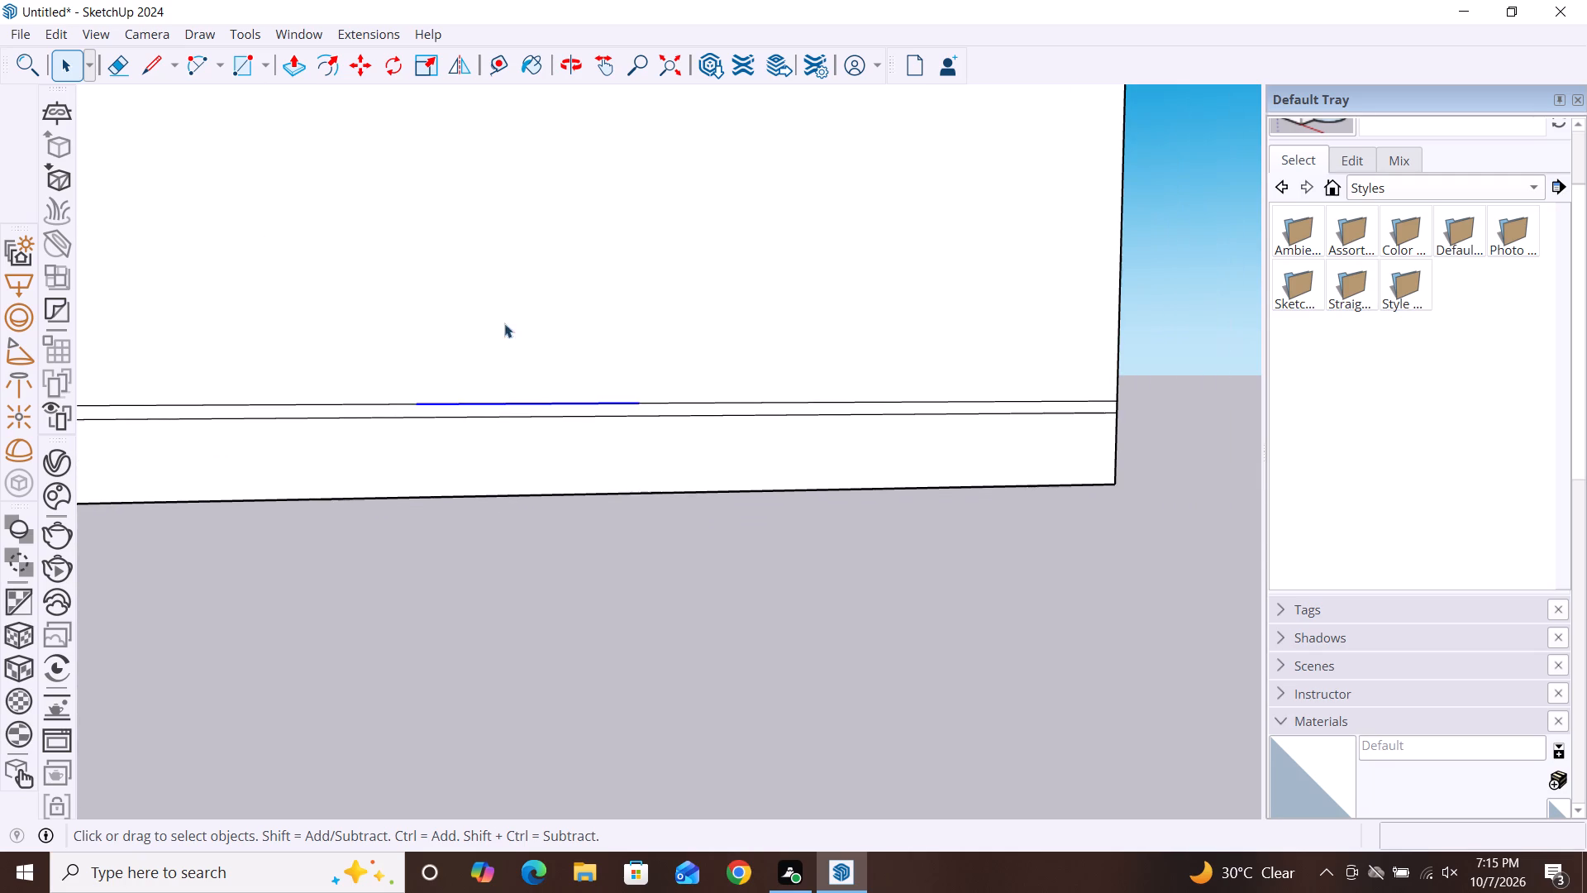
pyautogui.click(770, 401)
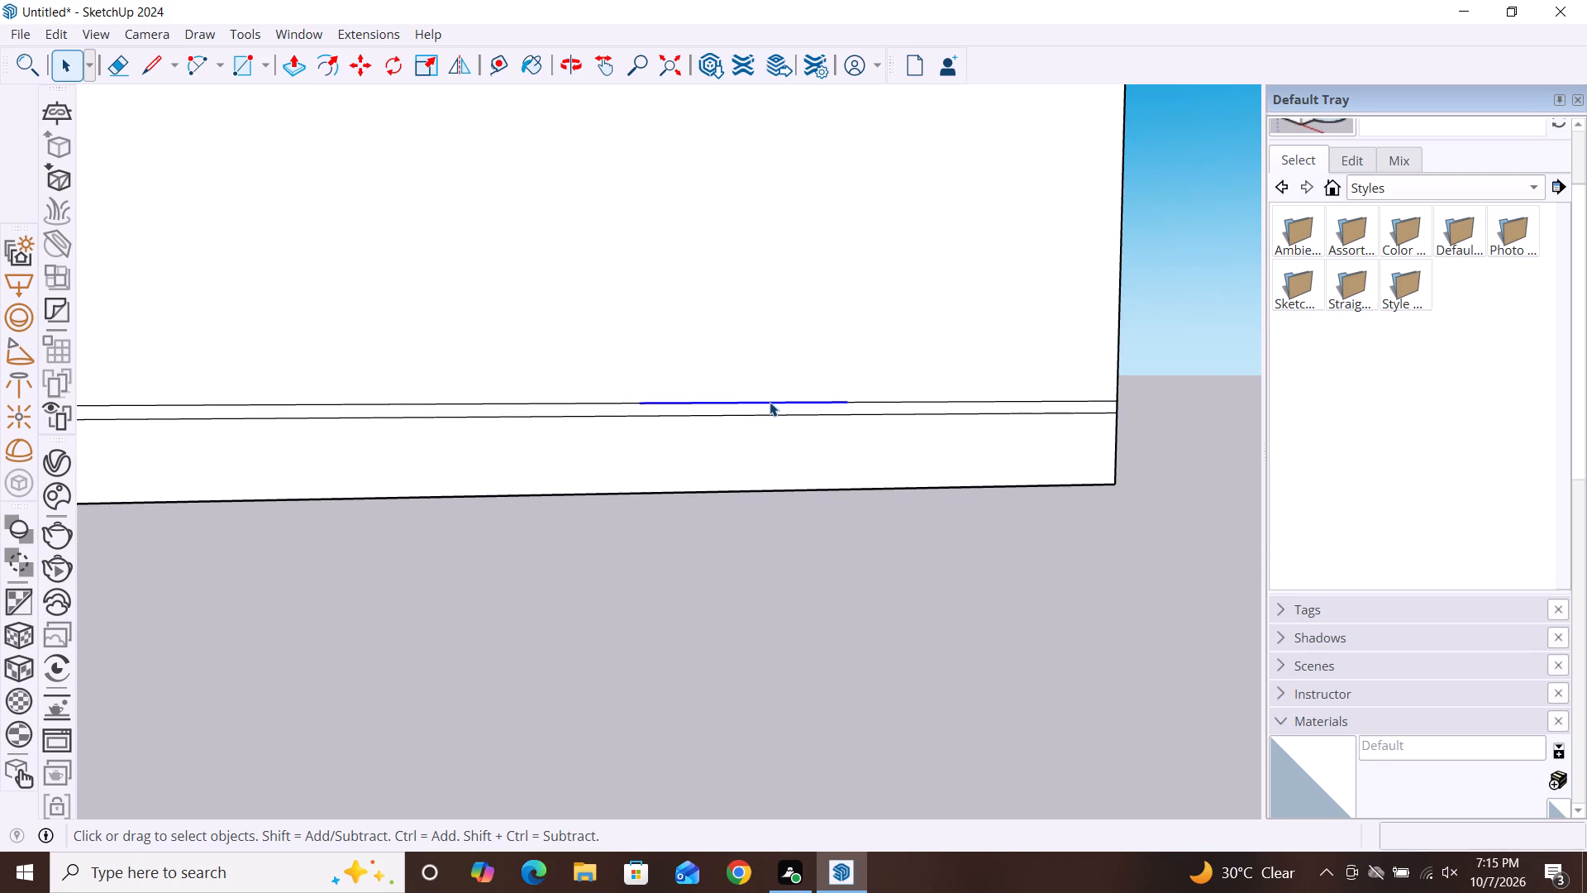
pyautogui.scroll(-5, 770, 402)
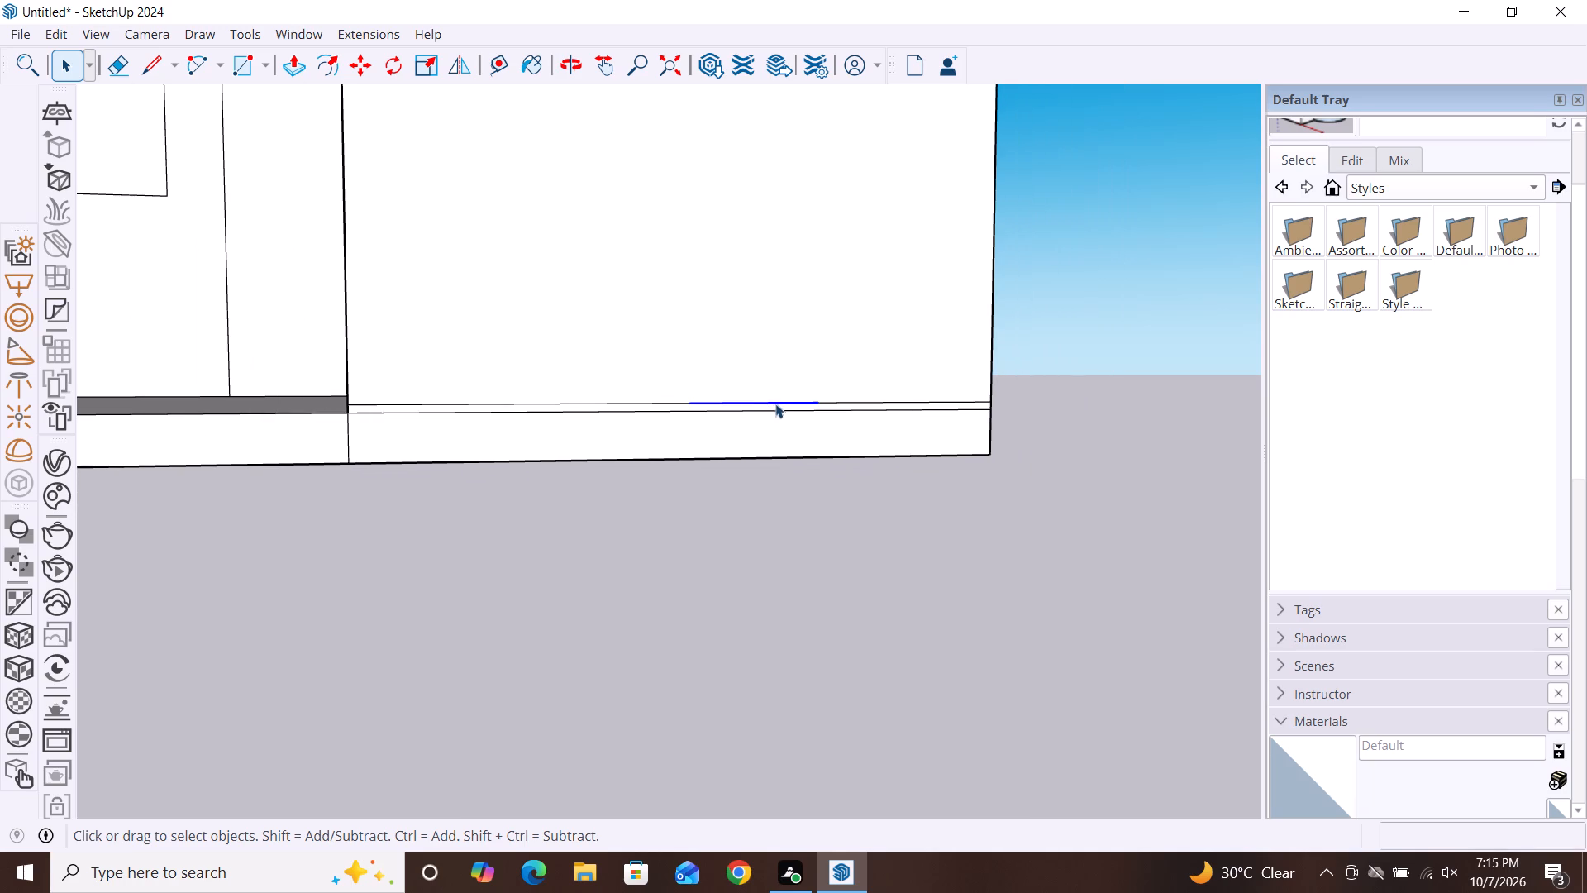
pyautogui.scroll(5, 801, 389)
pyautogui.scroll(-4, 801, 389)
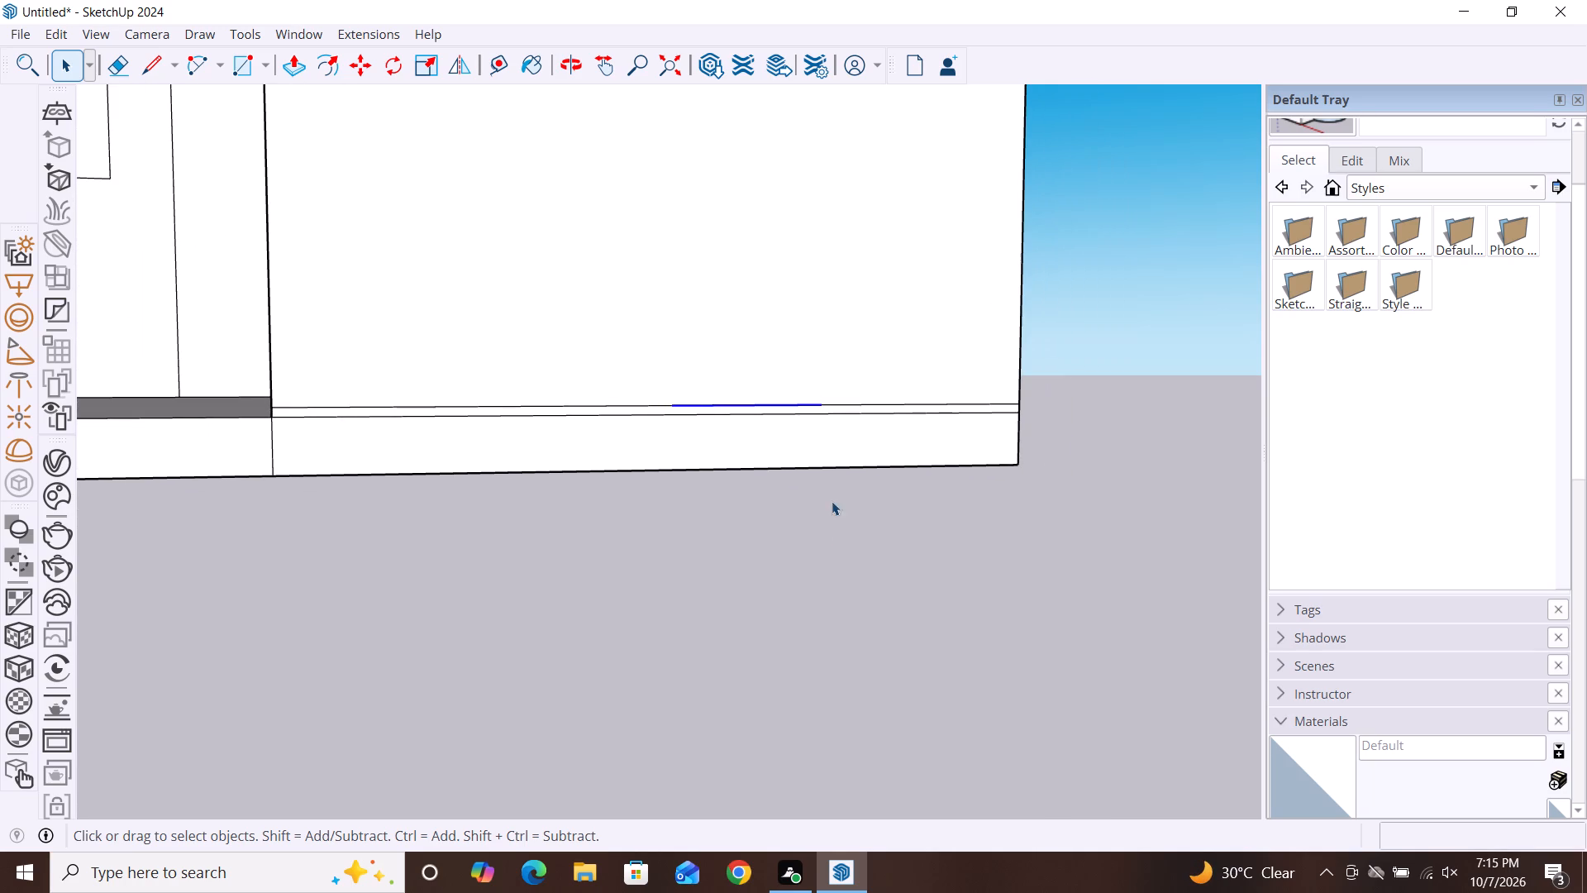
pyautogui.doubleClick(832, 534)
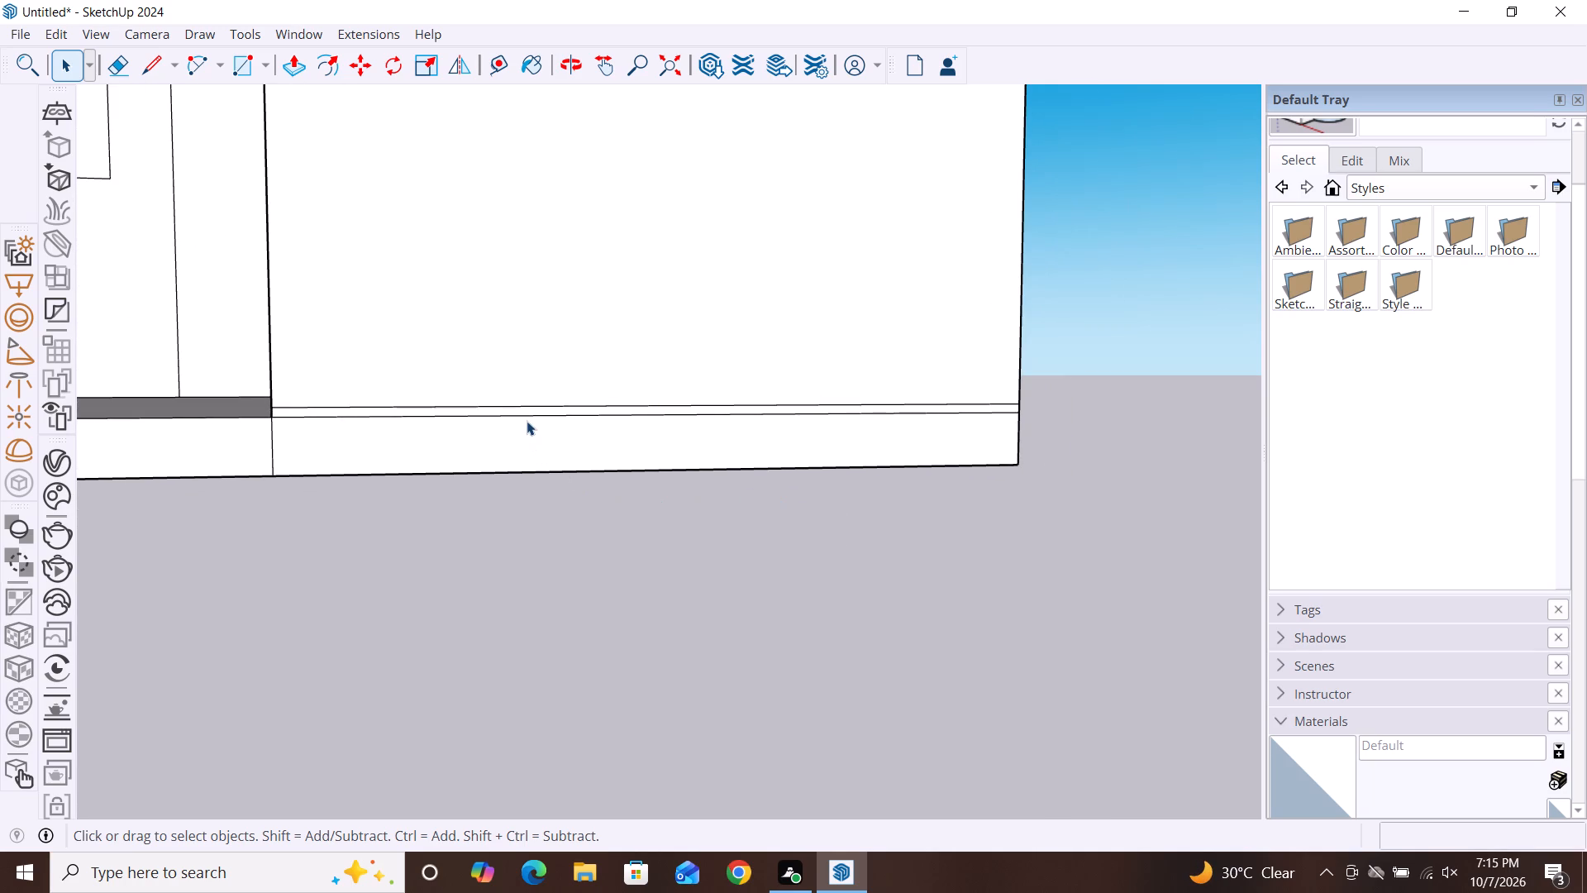
# Copy the full-width line at the tower's base up about 4' 10 3/4" to the tall window's bottom, dividing the spacing by 6.
pyautogui.click(525, 419)
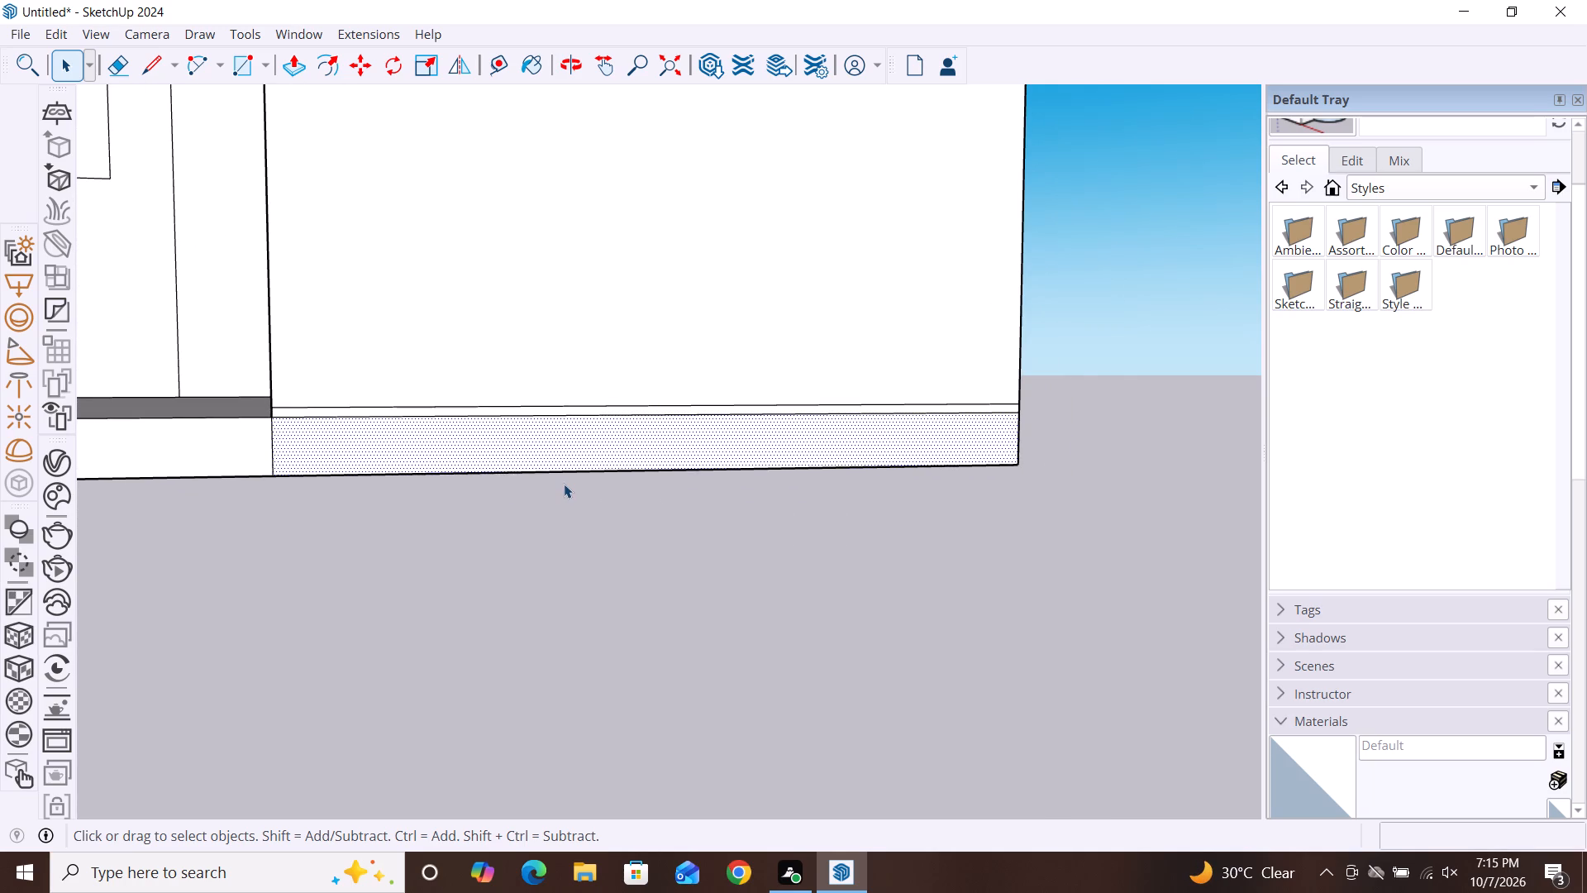
pyautogui.scroll(3, 564, 484)
pyautogui.click(563, 490)
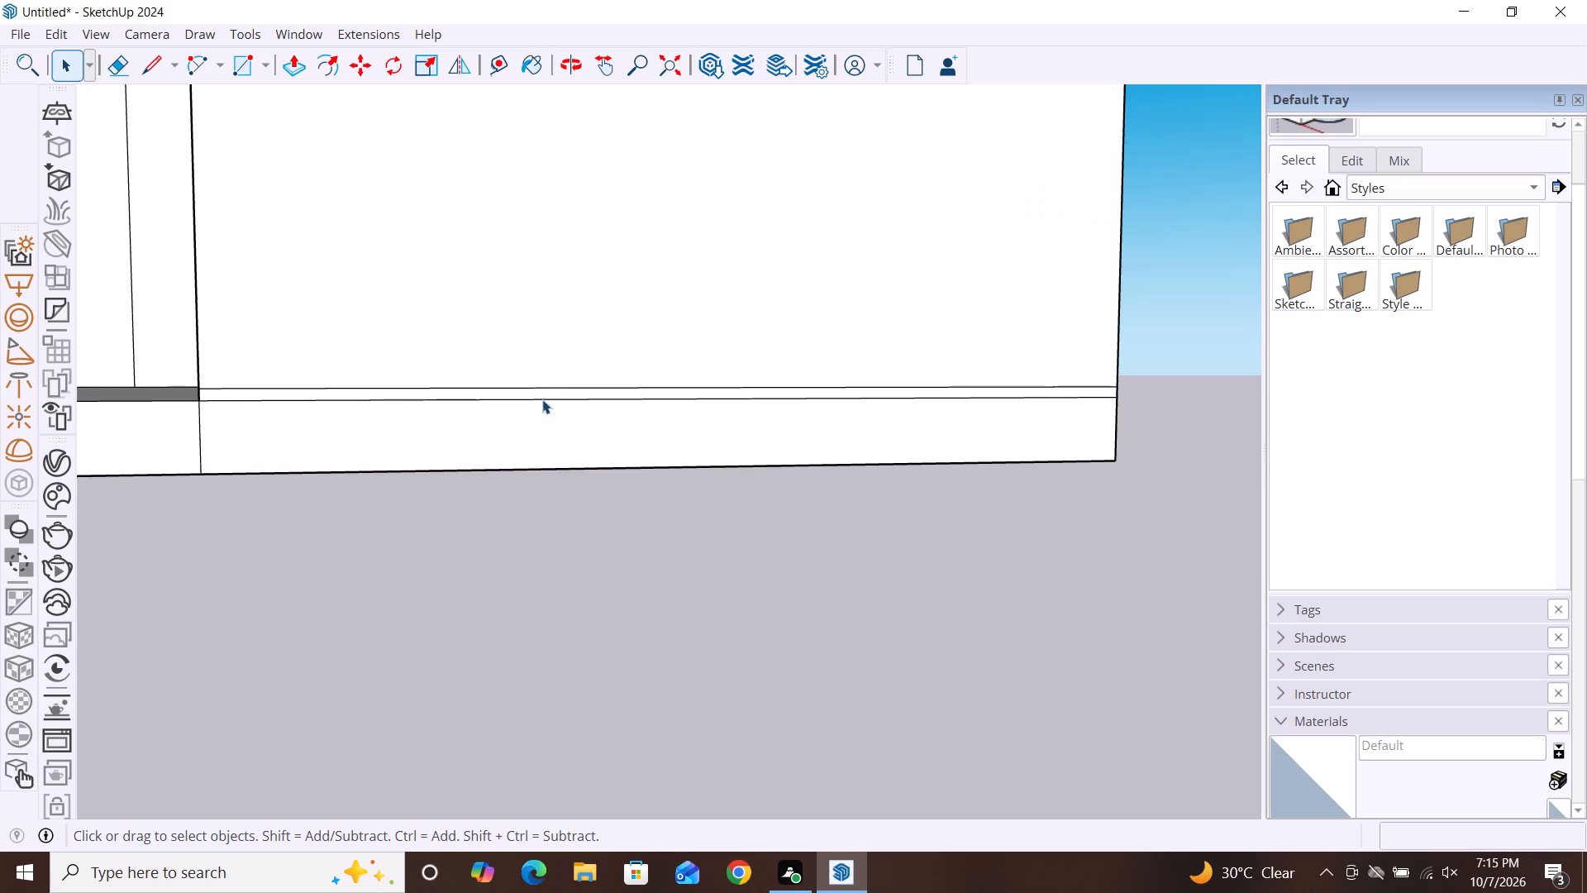
pyautogui.click(542, 402)
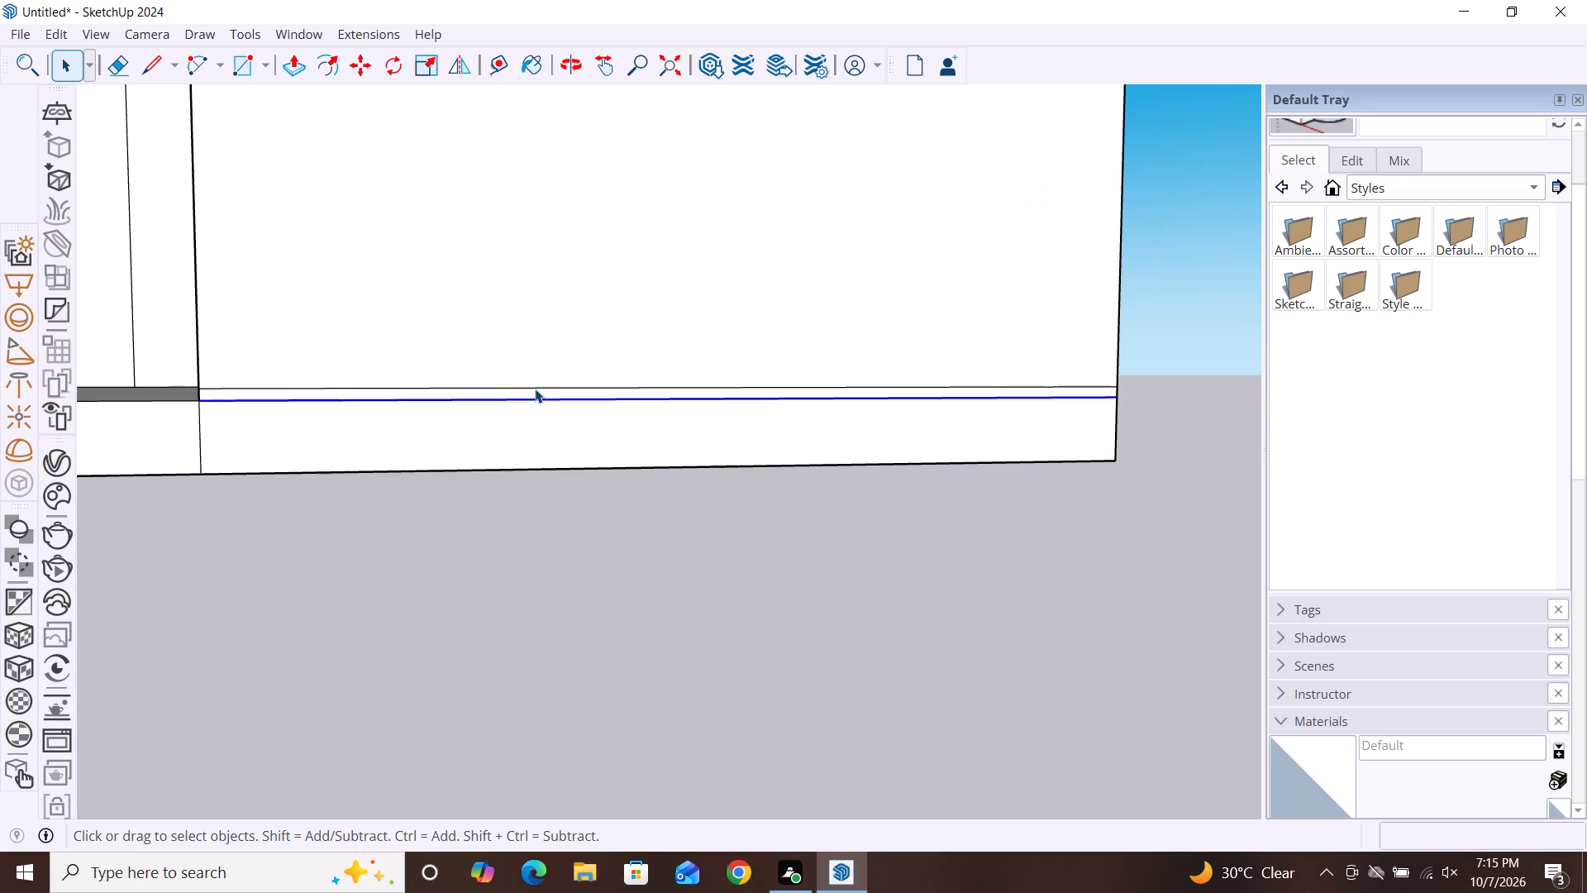
pyautogui.press('m')
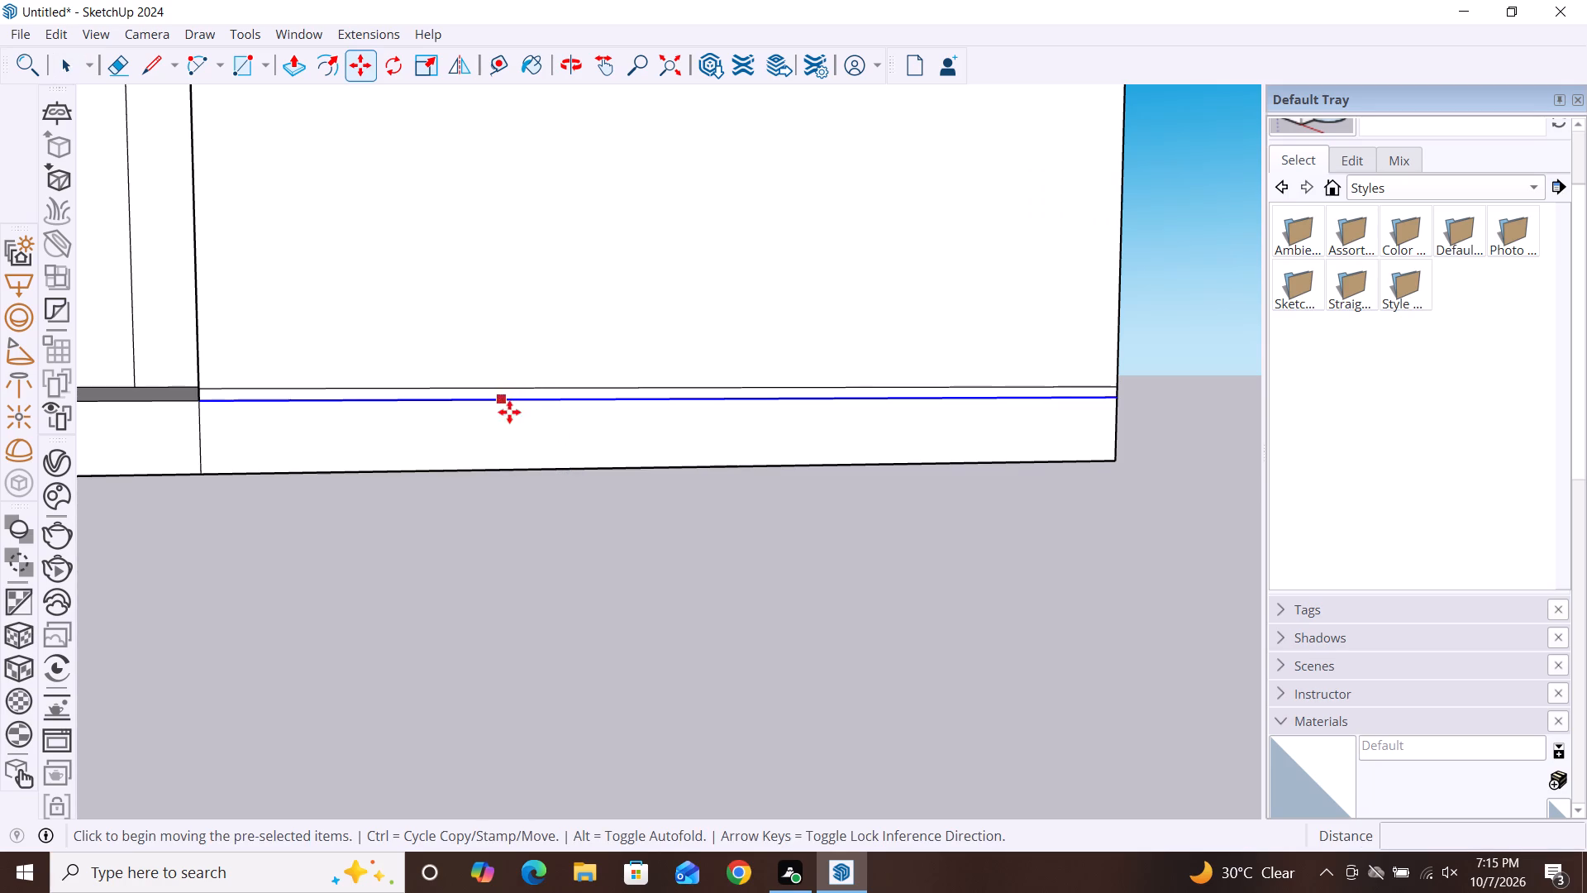
pyautogui.click(1118, 402)
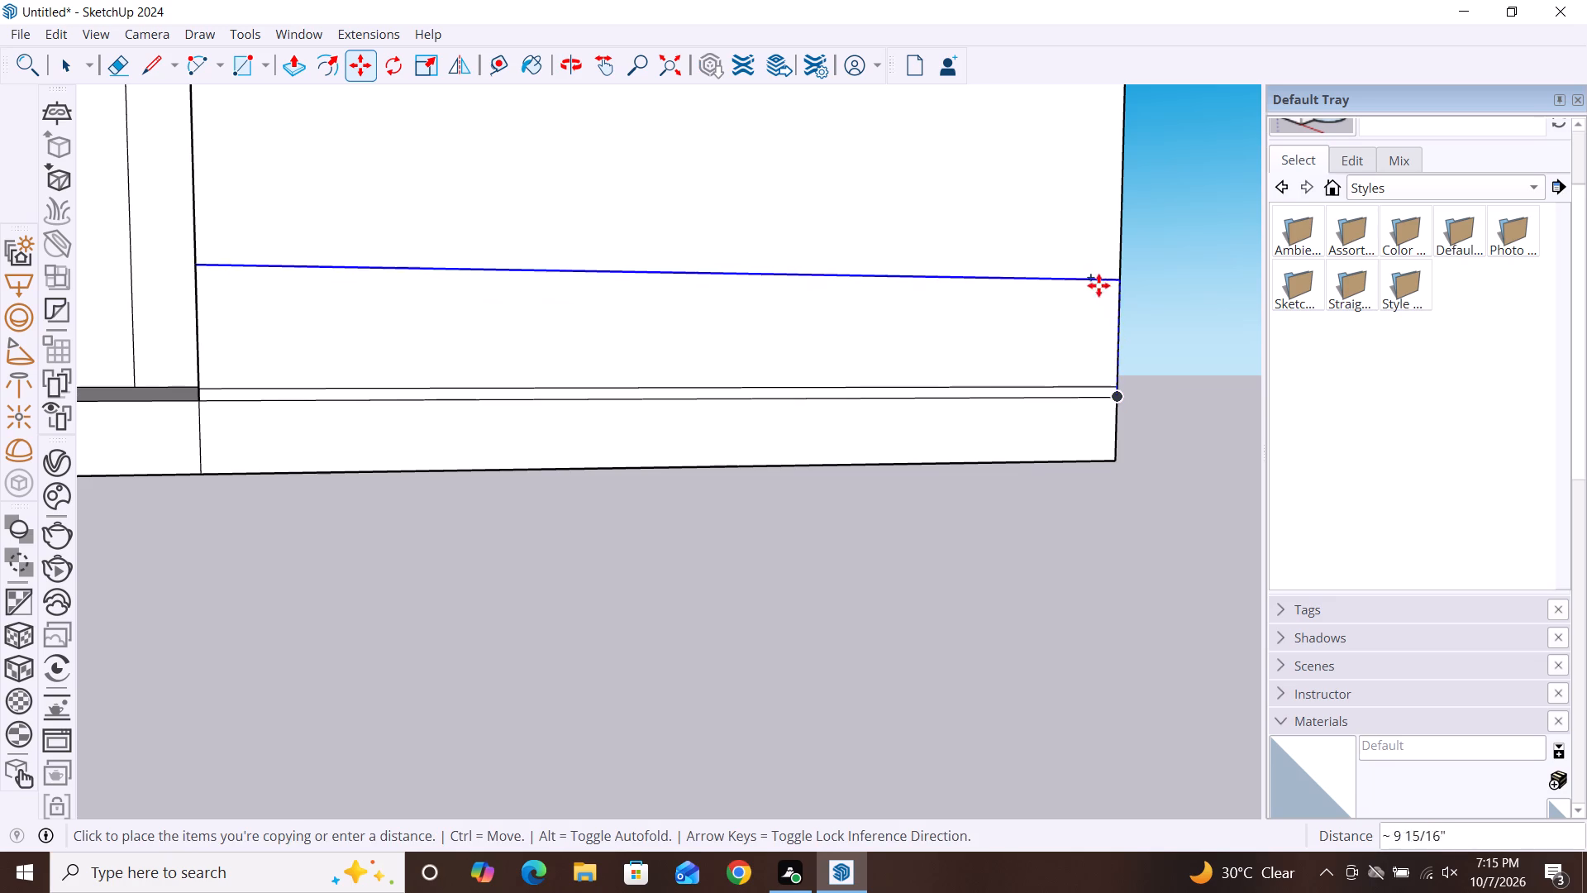
pyautogui.scroll(-13, 1099, 341)
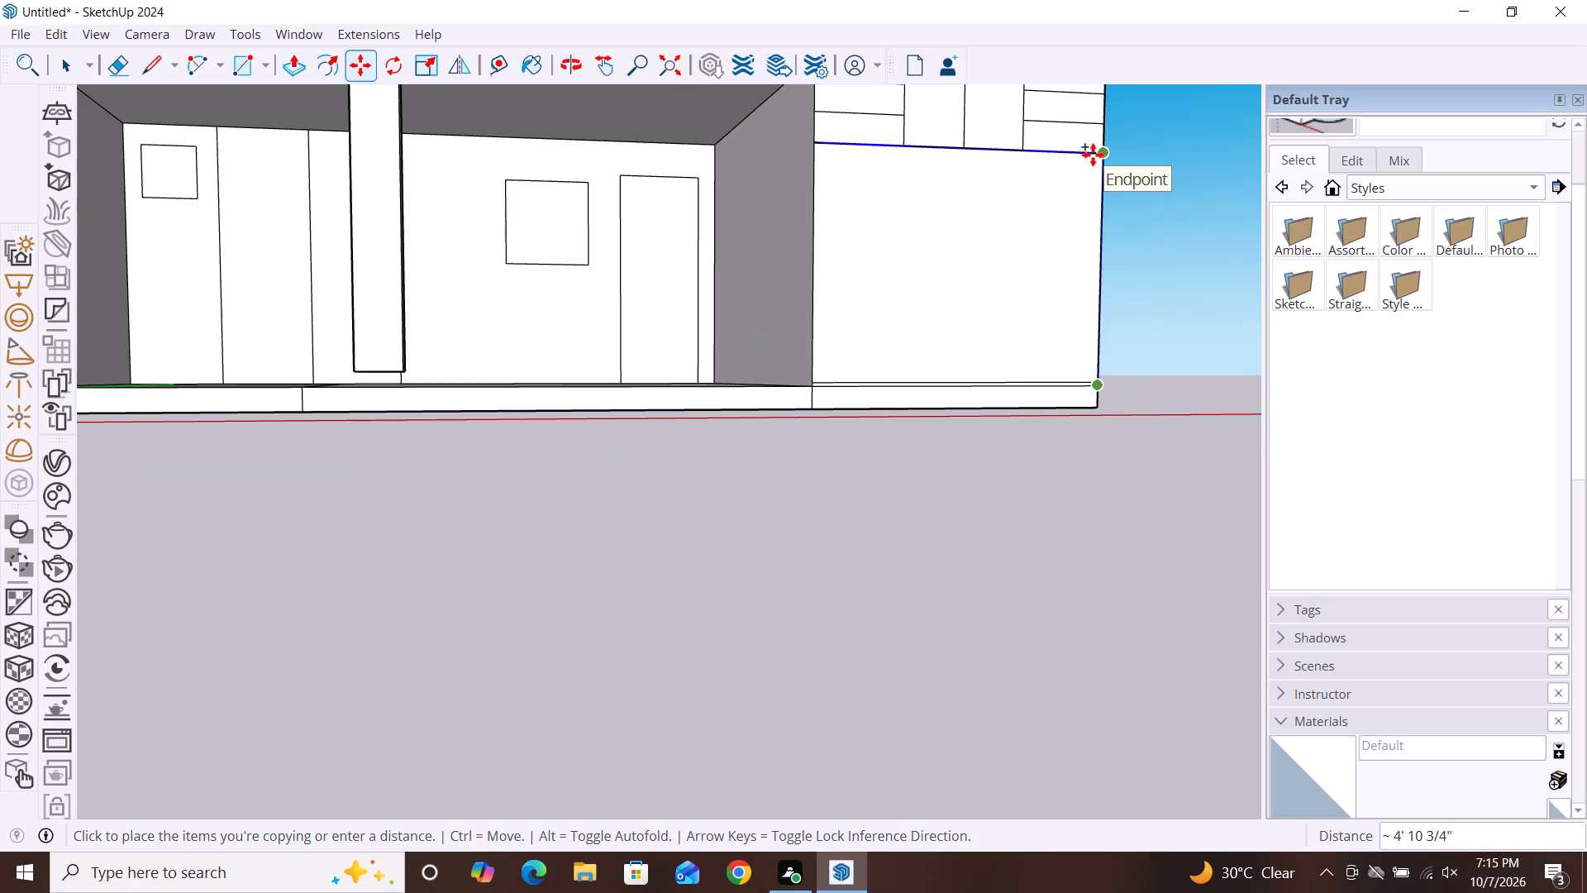
pyautogui.scroll(10, 1093, 155)
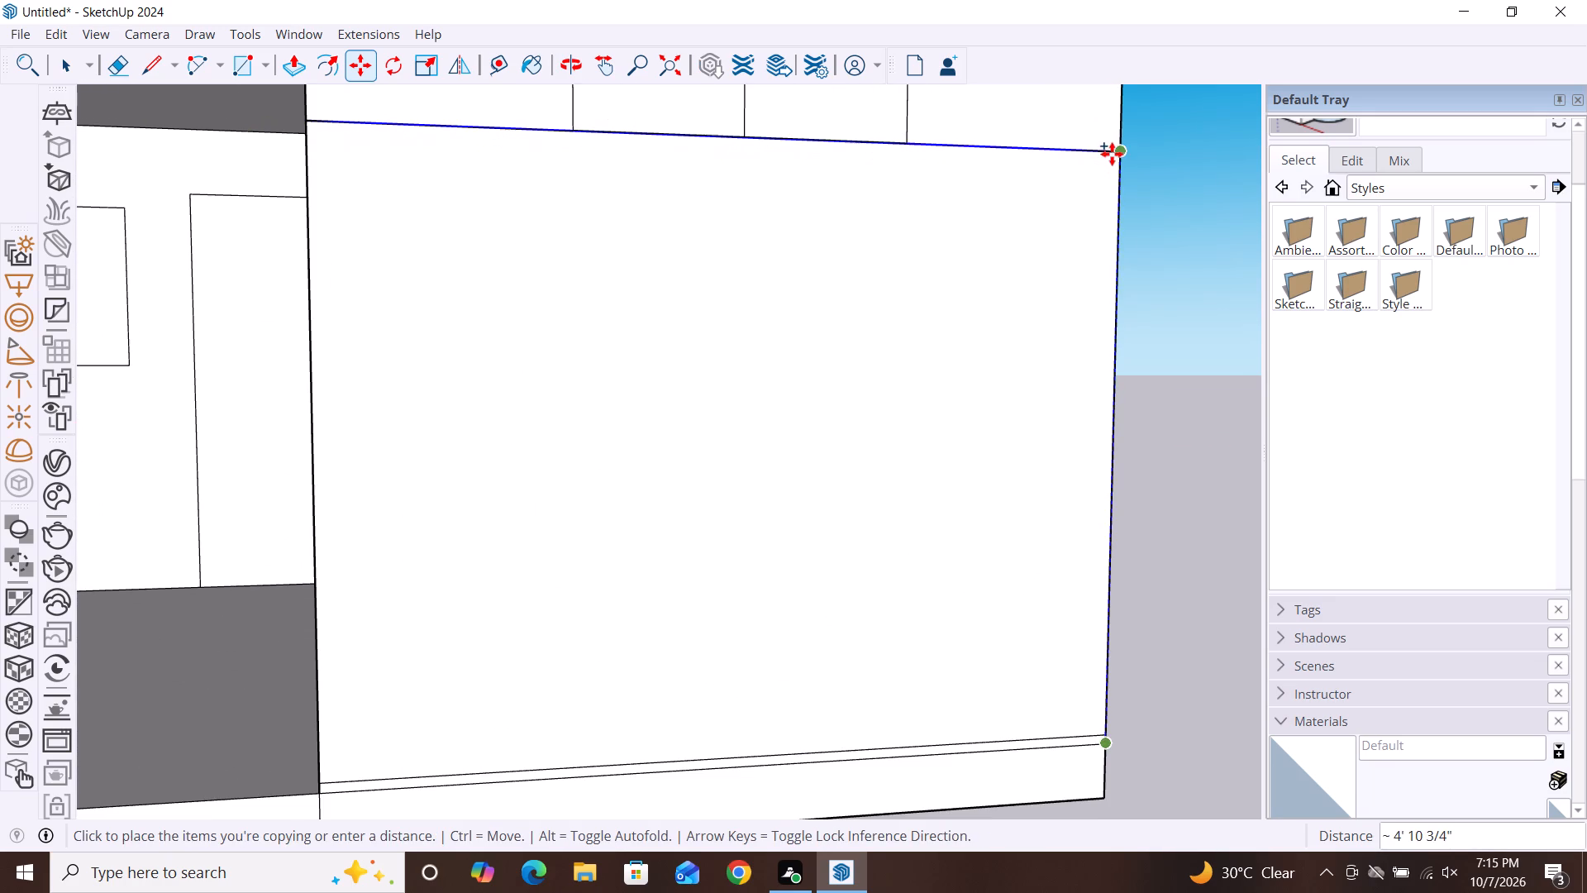
pyautogui.click(1113, 153)
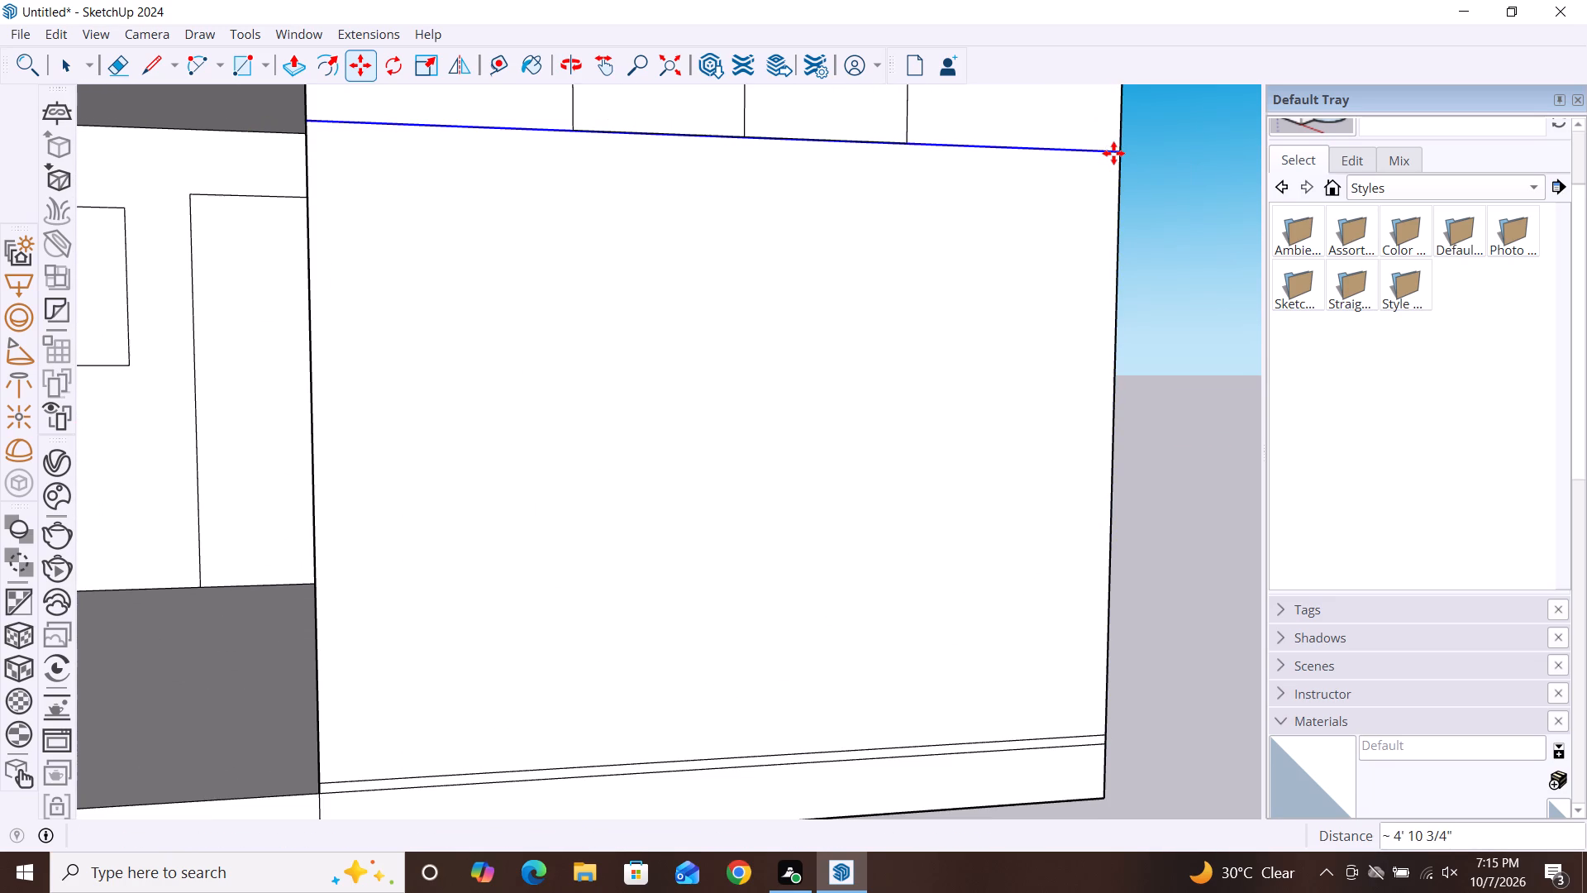
pyautogui.press('/')
pyautogui.press('6')
pyautogui.press('Return')
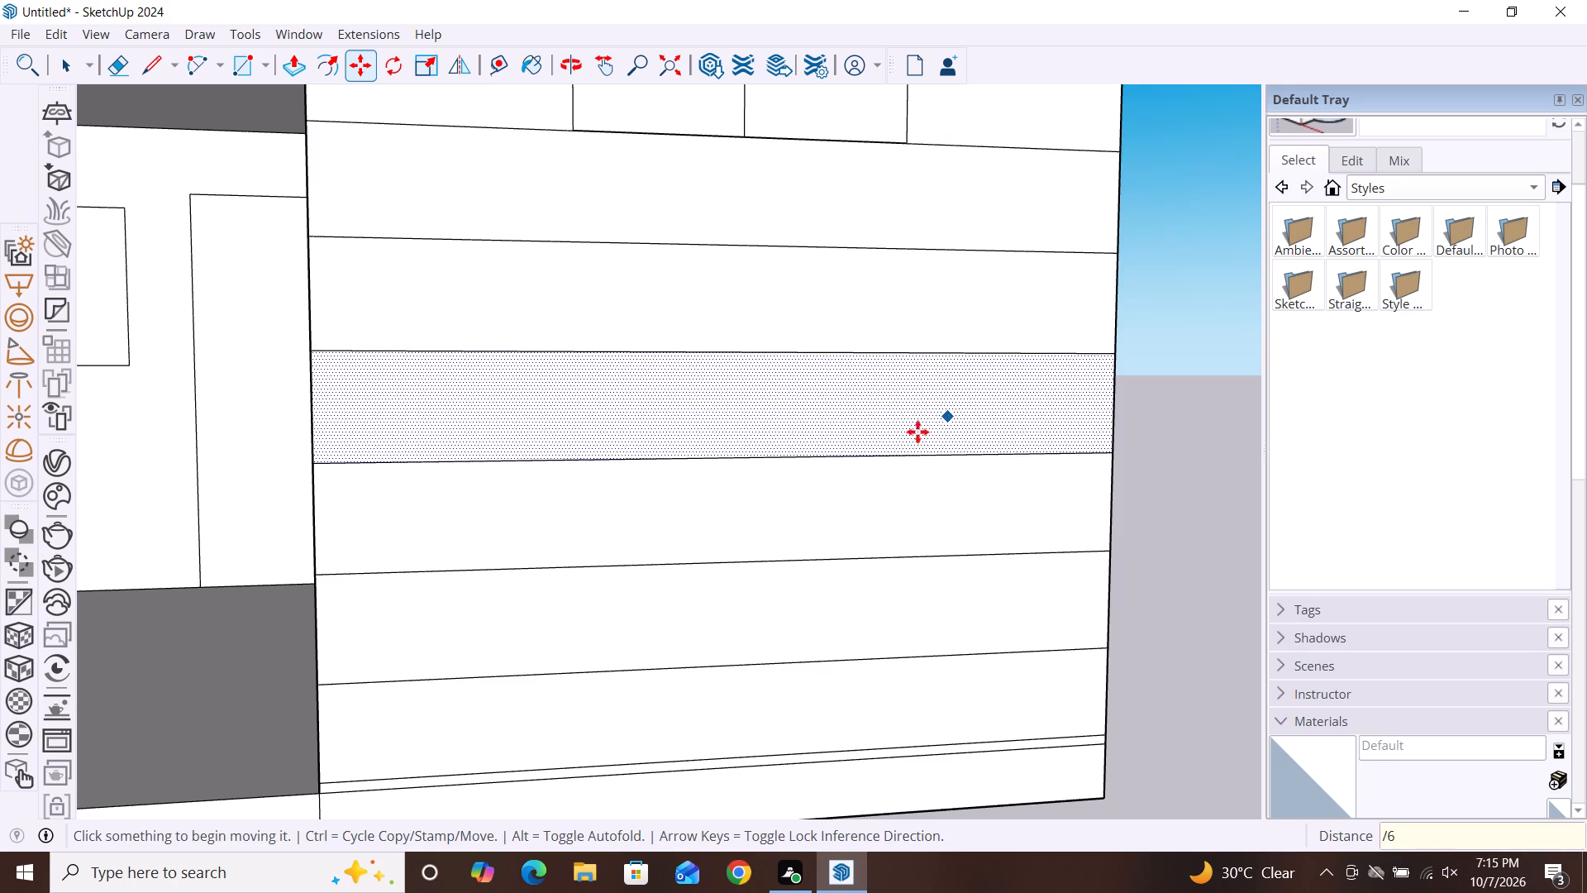
pyautogui.scroll(-9, 877, 456)
pyautogui.scroll(-4, 696, 511)
pyautogui.scroll(-3, 955, 538)
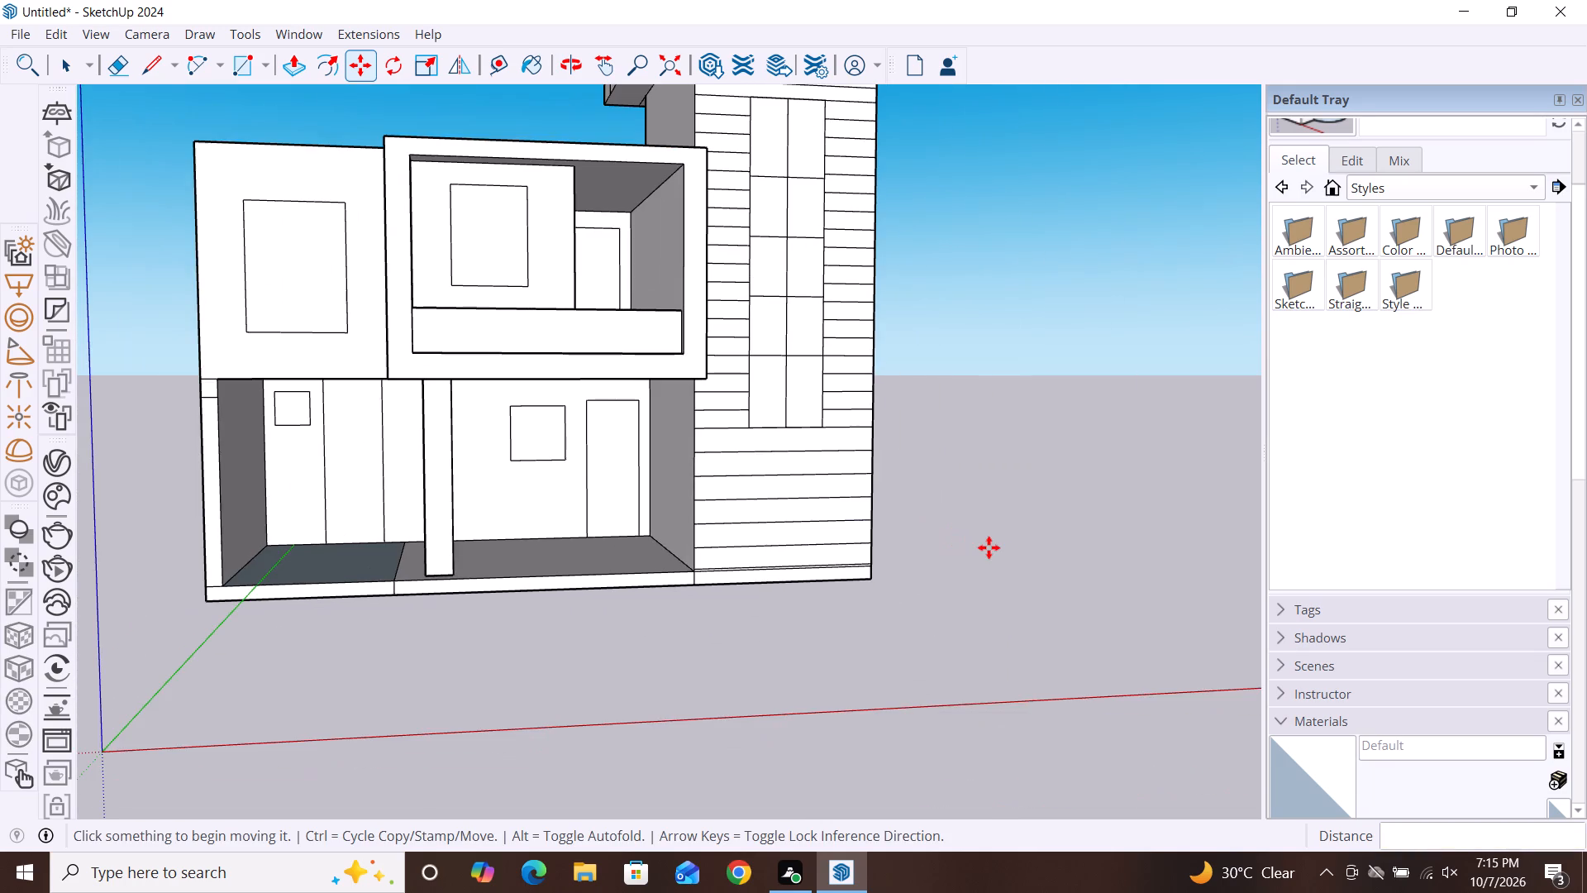
# Undo the last divided copy of the tower's base line below the tall window.
pyautogui.scroll(-3, 1004, 556)
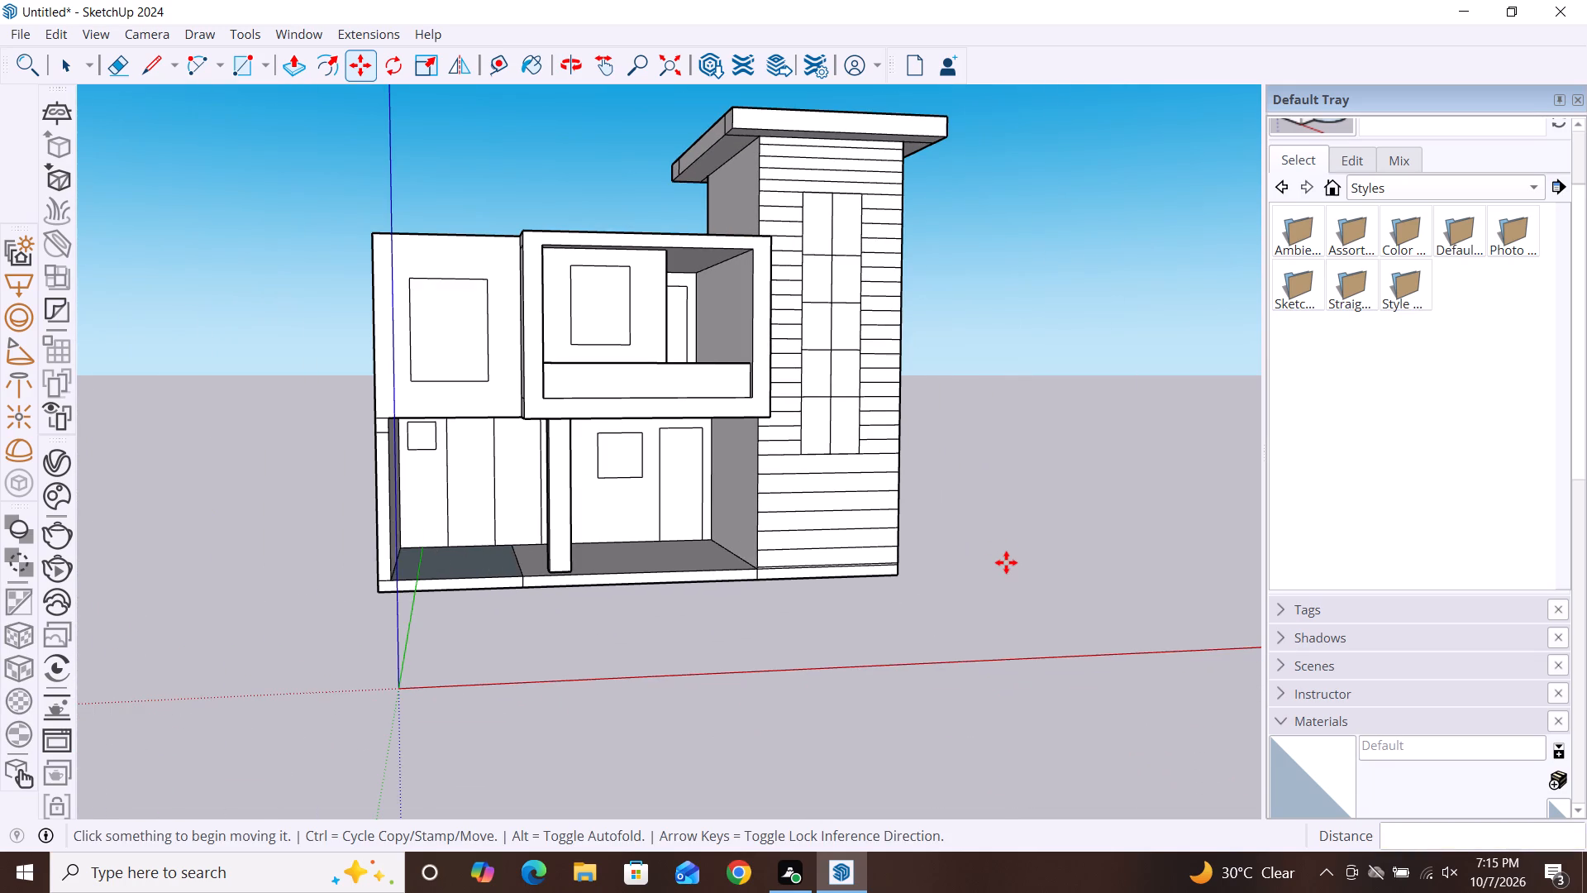
pyautogui.hotkey('ctrl', 'z')
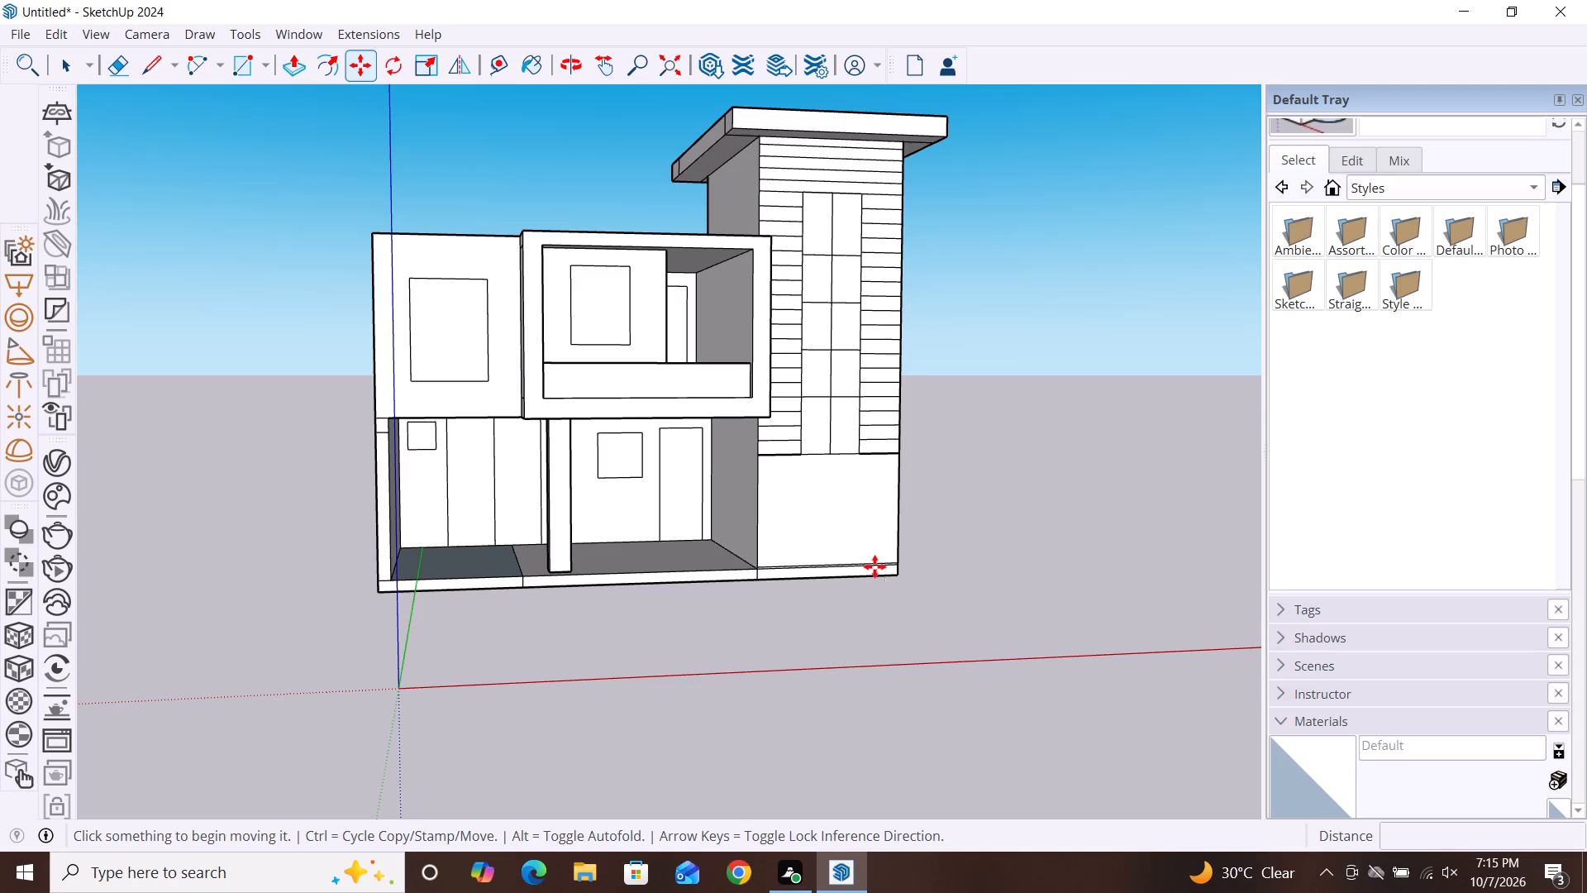
# Delete the short leftover line segments just above the tower's base line, from the outer corner to the middle of the face.
pyautogui.scroll(10, 875, 566)
pyautogui.press('space')
pyautogui.click(847, 549)
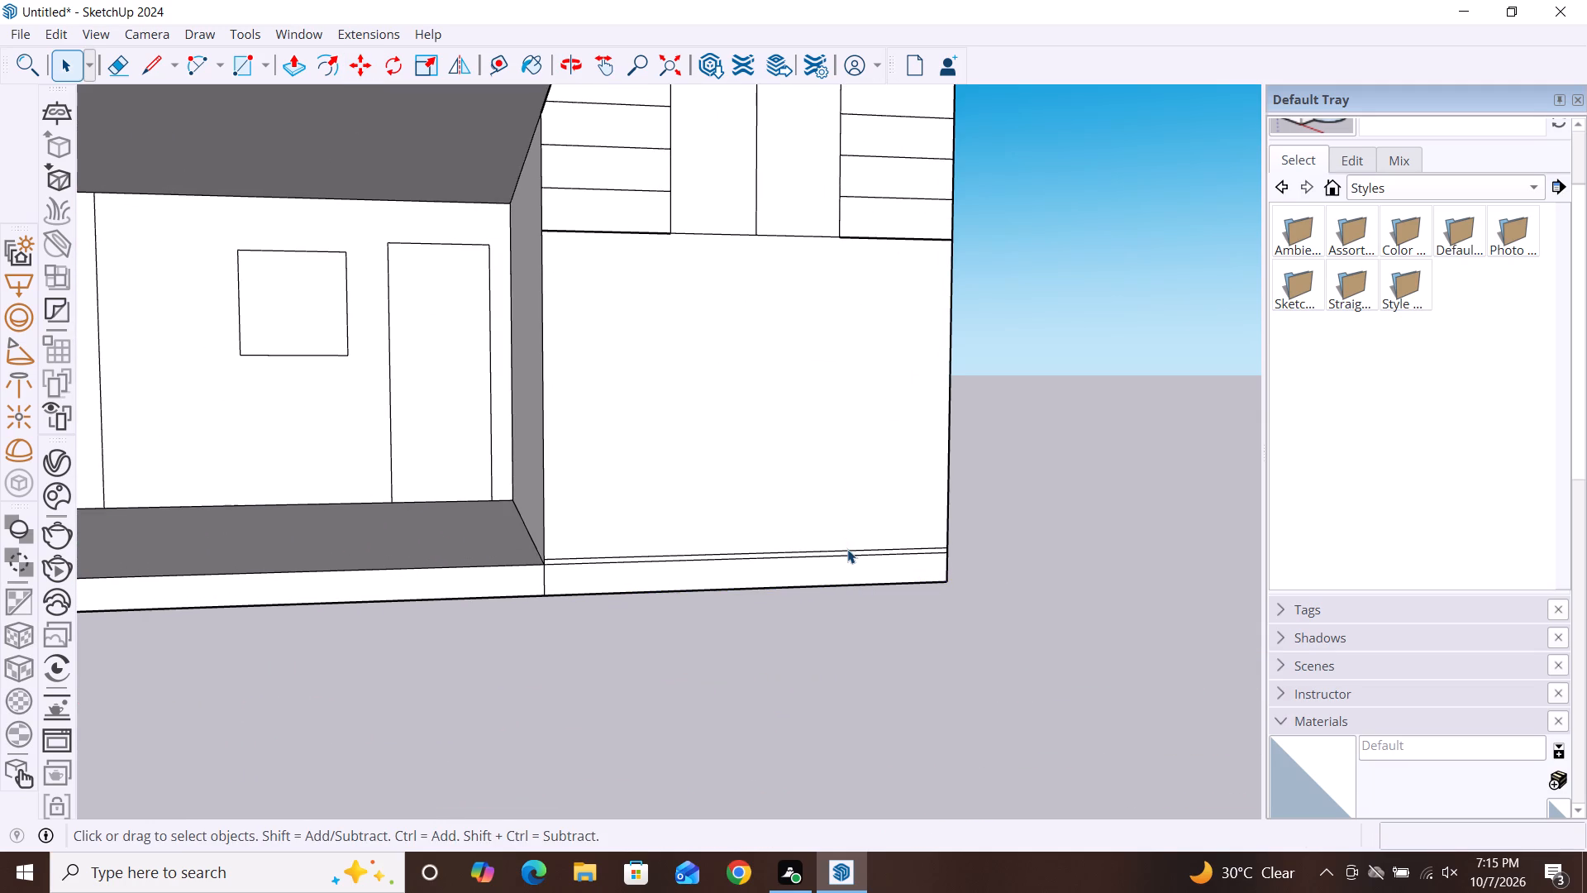
pyautogui.press('Delete')
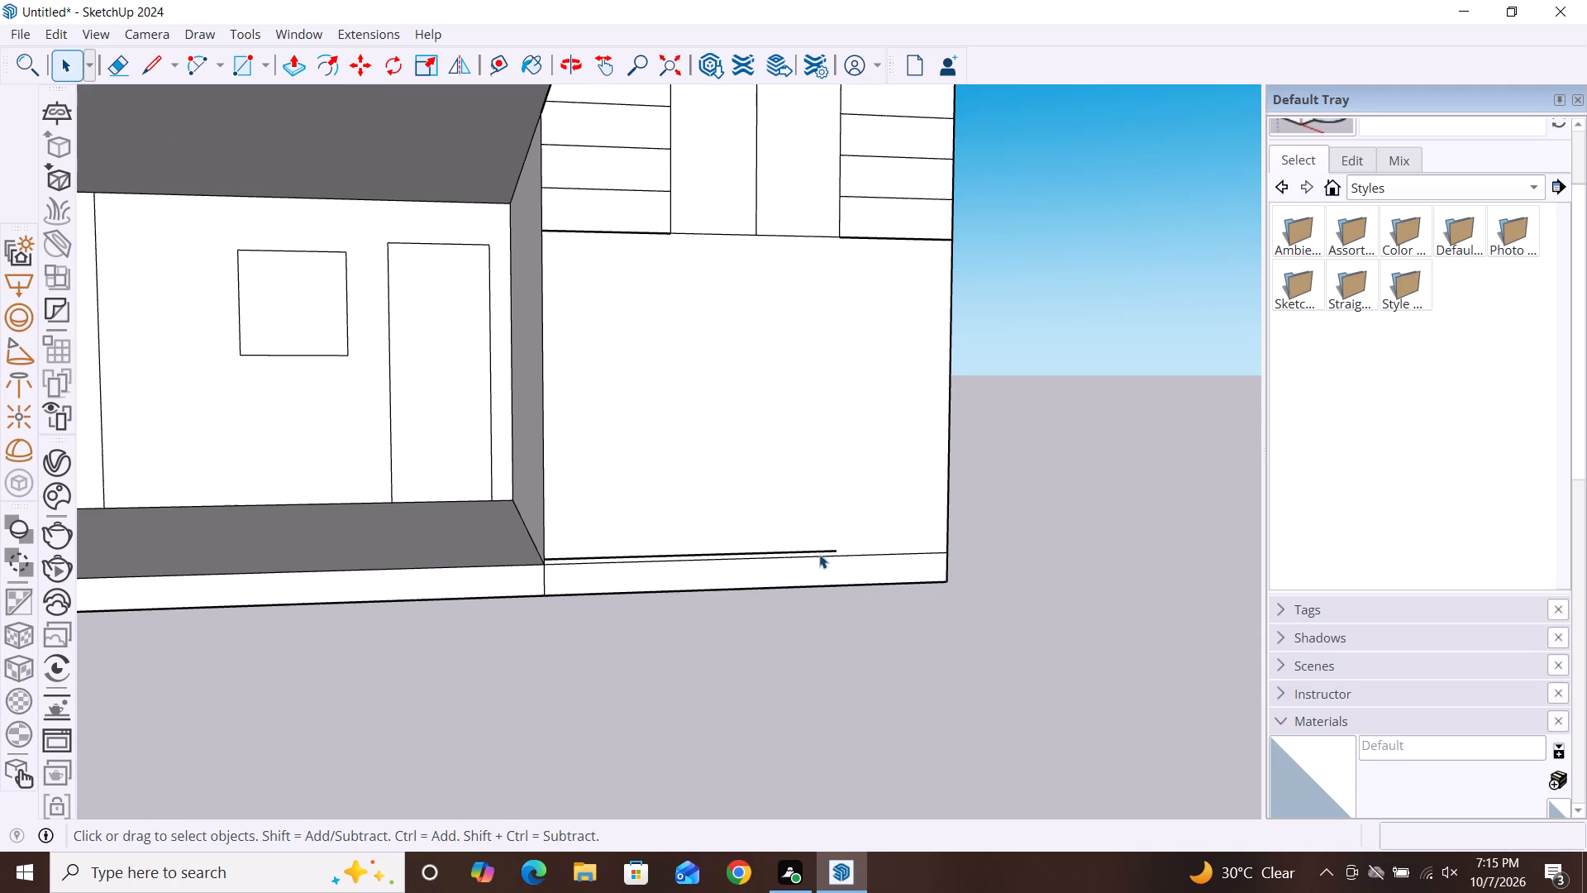
pyautogui.click(811, 548)
pyautogui.click(820, 552)
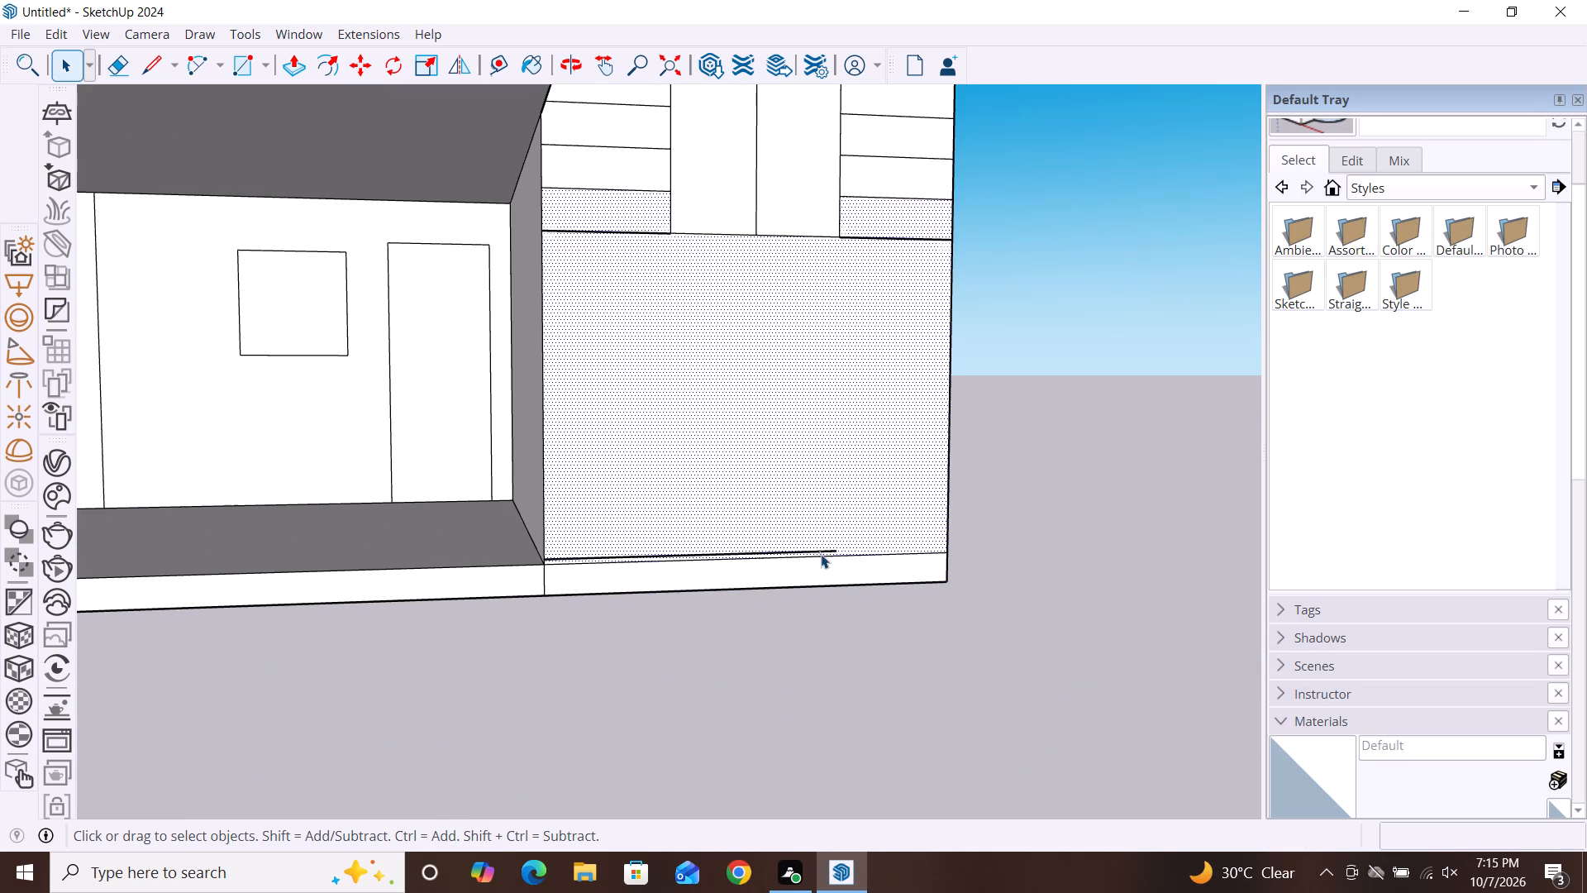
pyautogui.press('Delete')
pyautogui.click(725, 552)
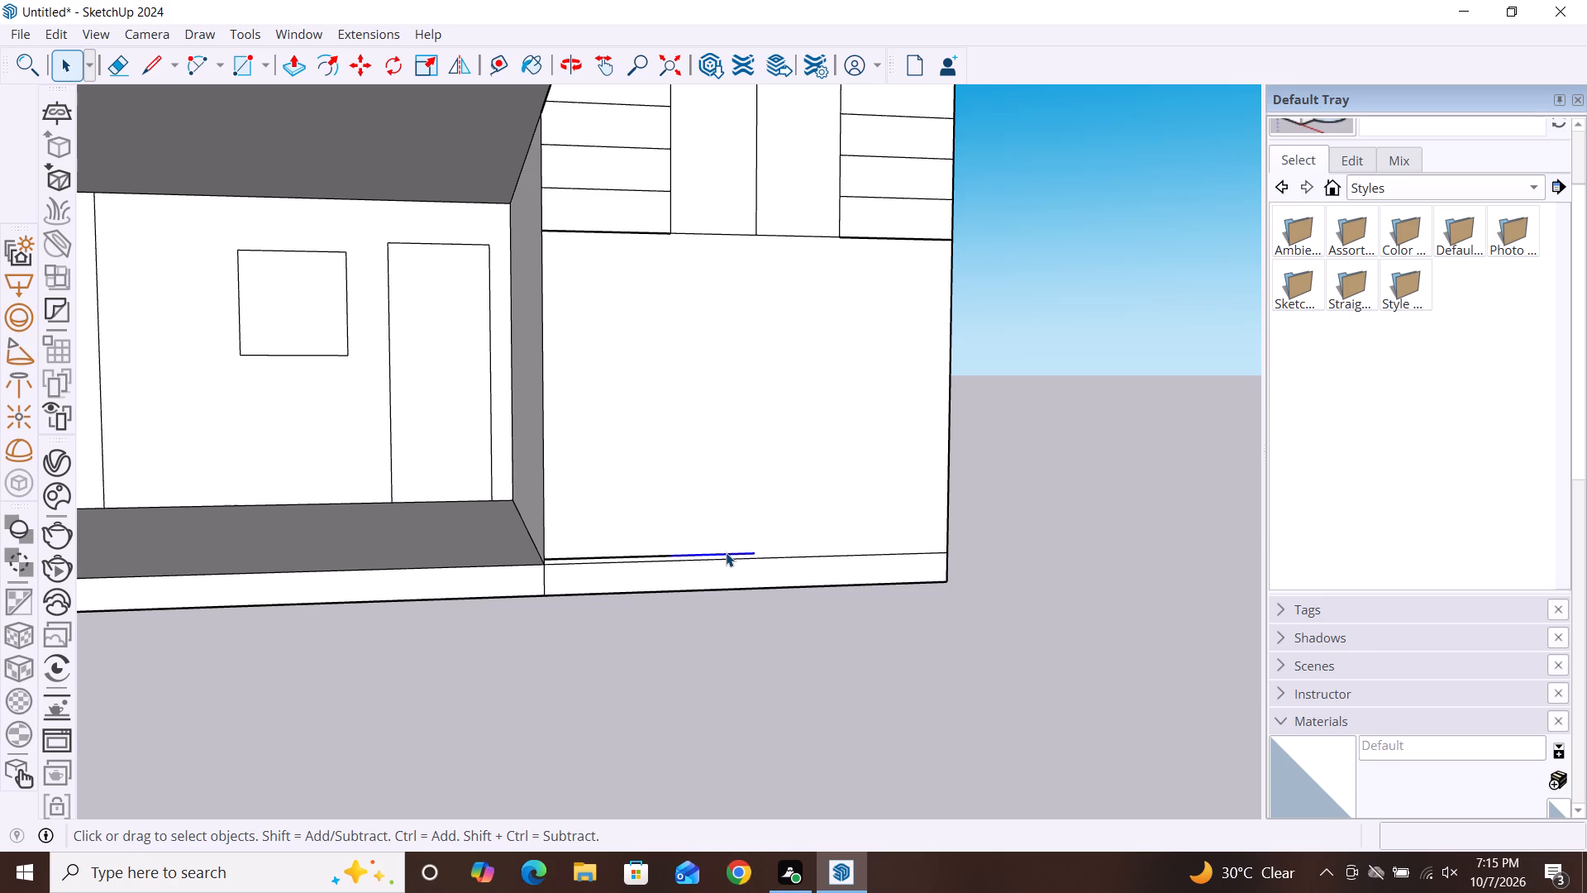
pyautogui.press('Delete')
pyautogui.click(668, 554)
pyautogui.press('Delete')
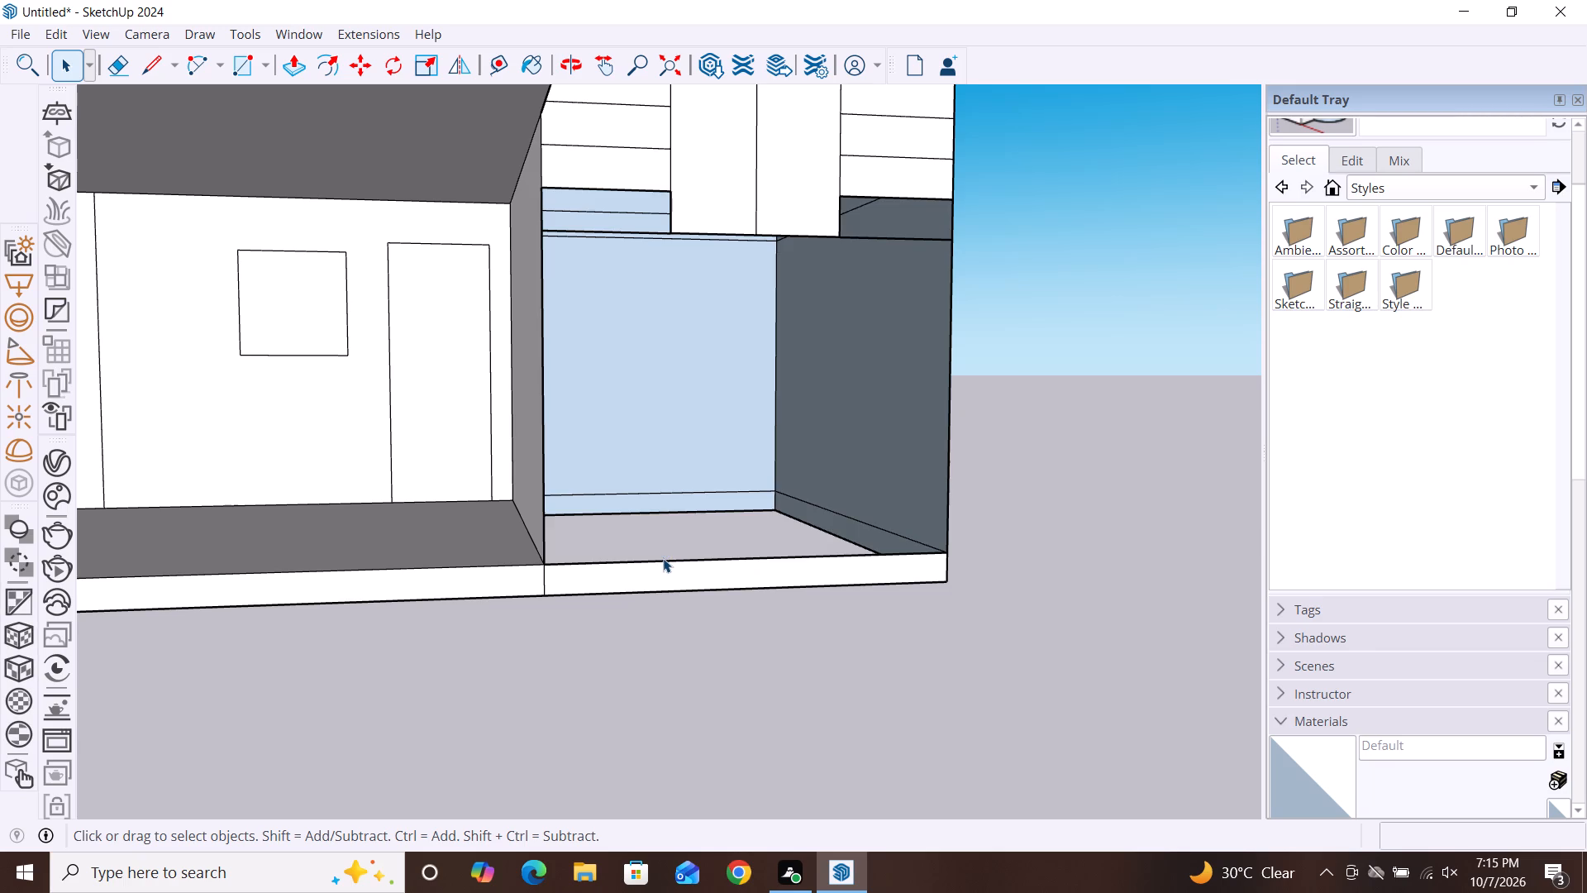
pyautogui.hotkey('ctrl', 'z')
# Delete the last leftover line segment above the tower's base line, beside the porch.
pyautogui.scroll(4, 663, 558)
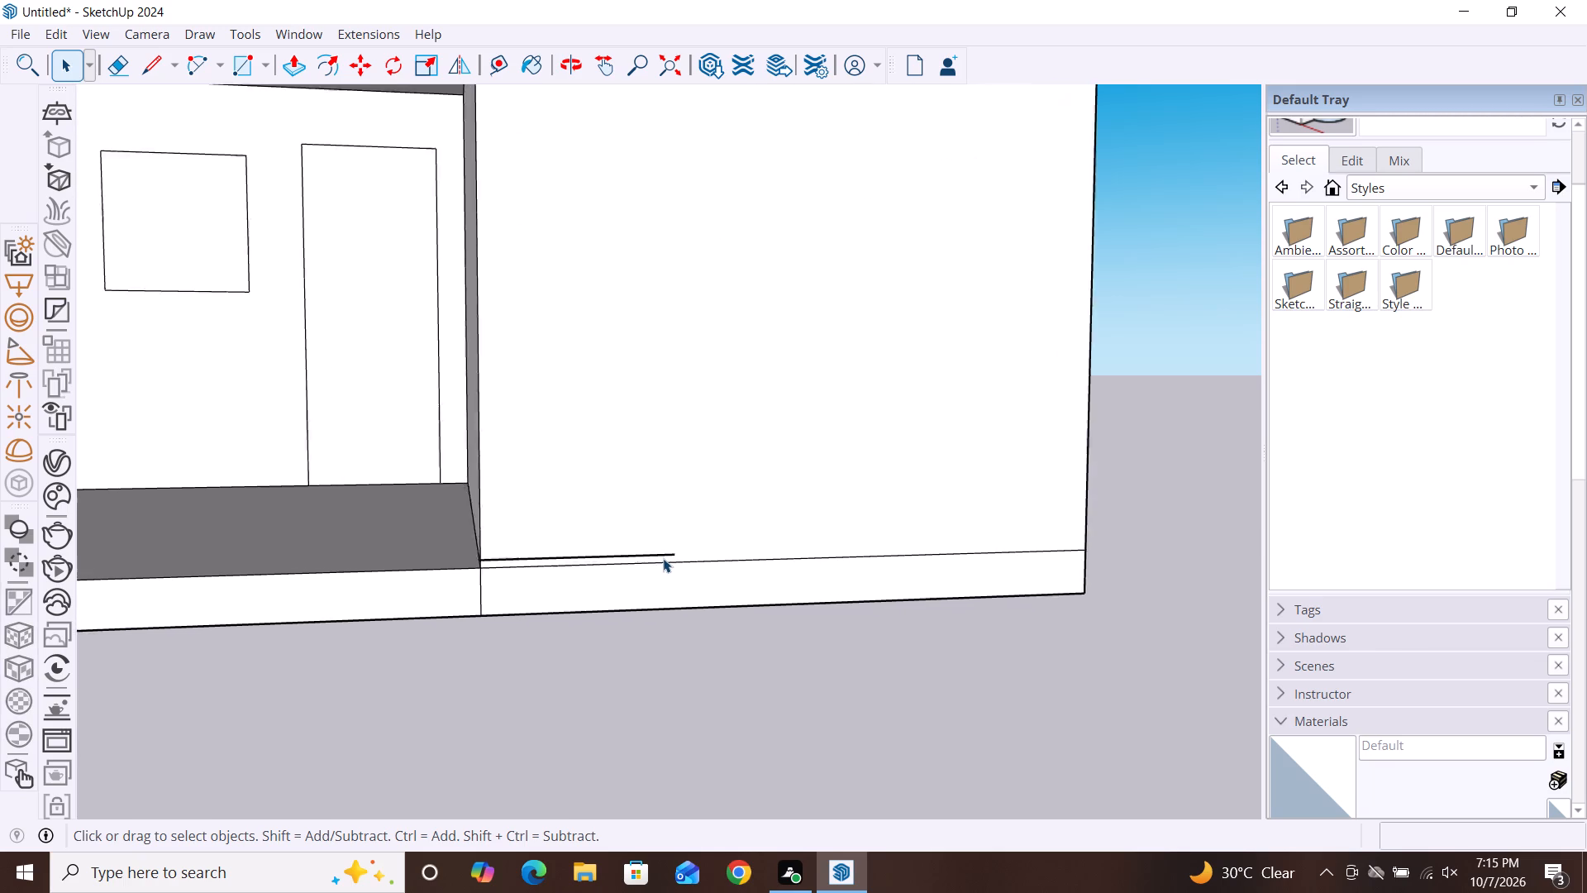
pyautogui.scroll(5, 663, 558)
pyautogui.click(665, 550)
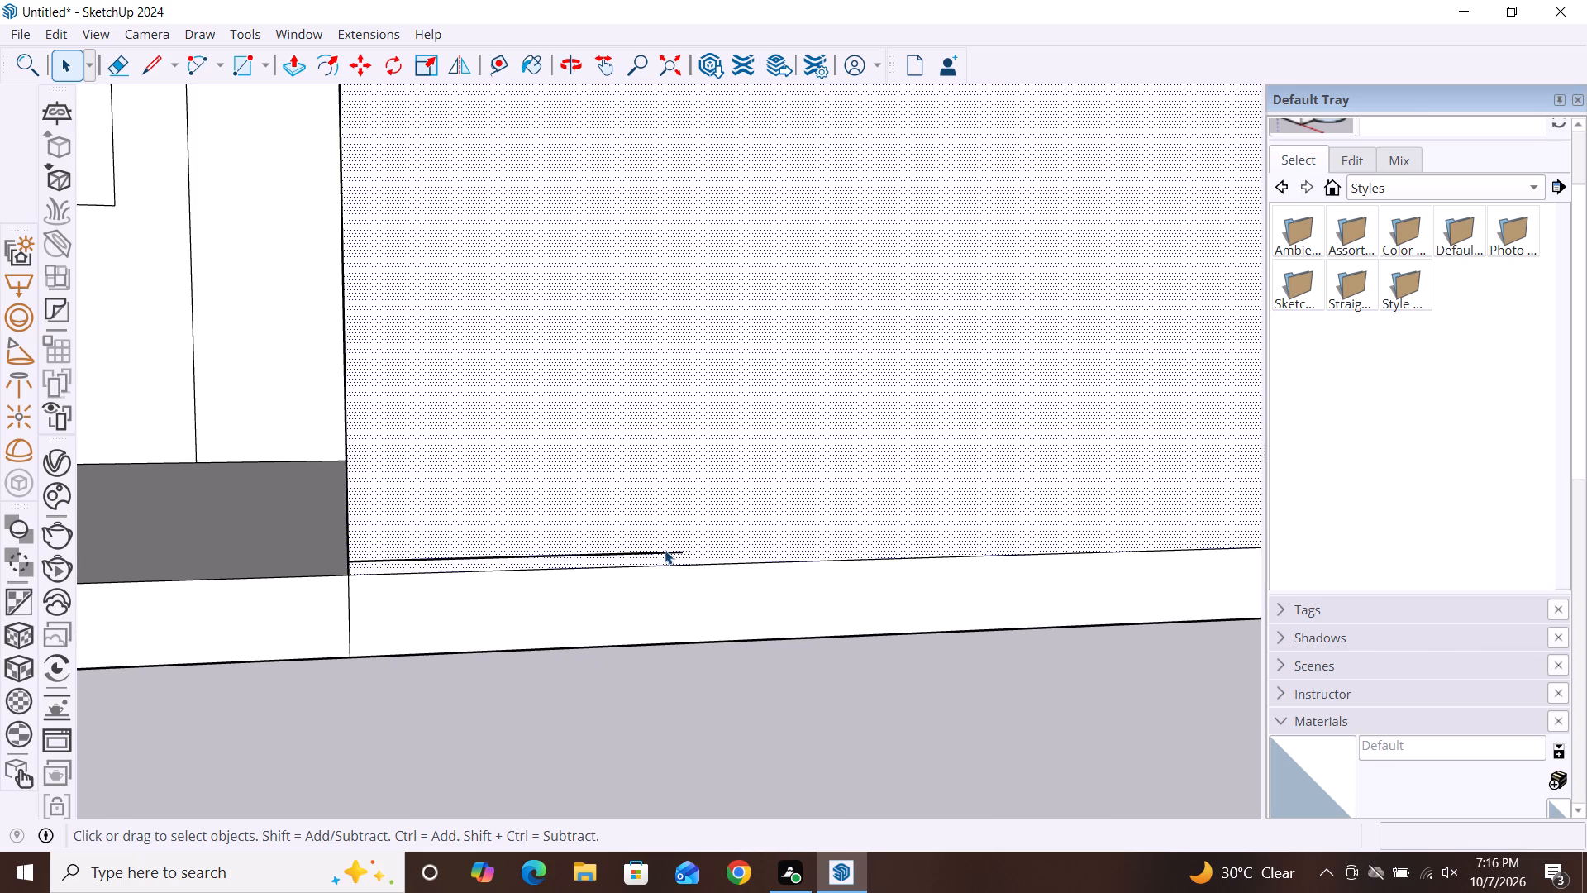
pyautogui.click(665, 550)
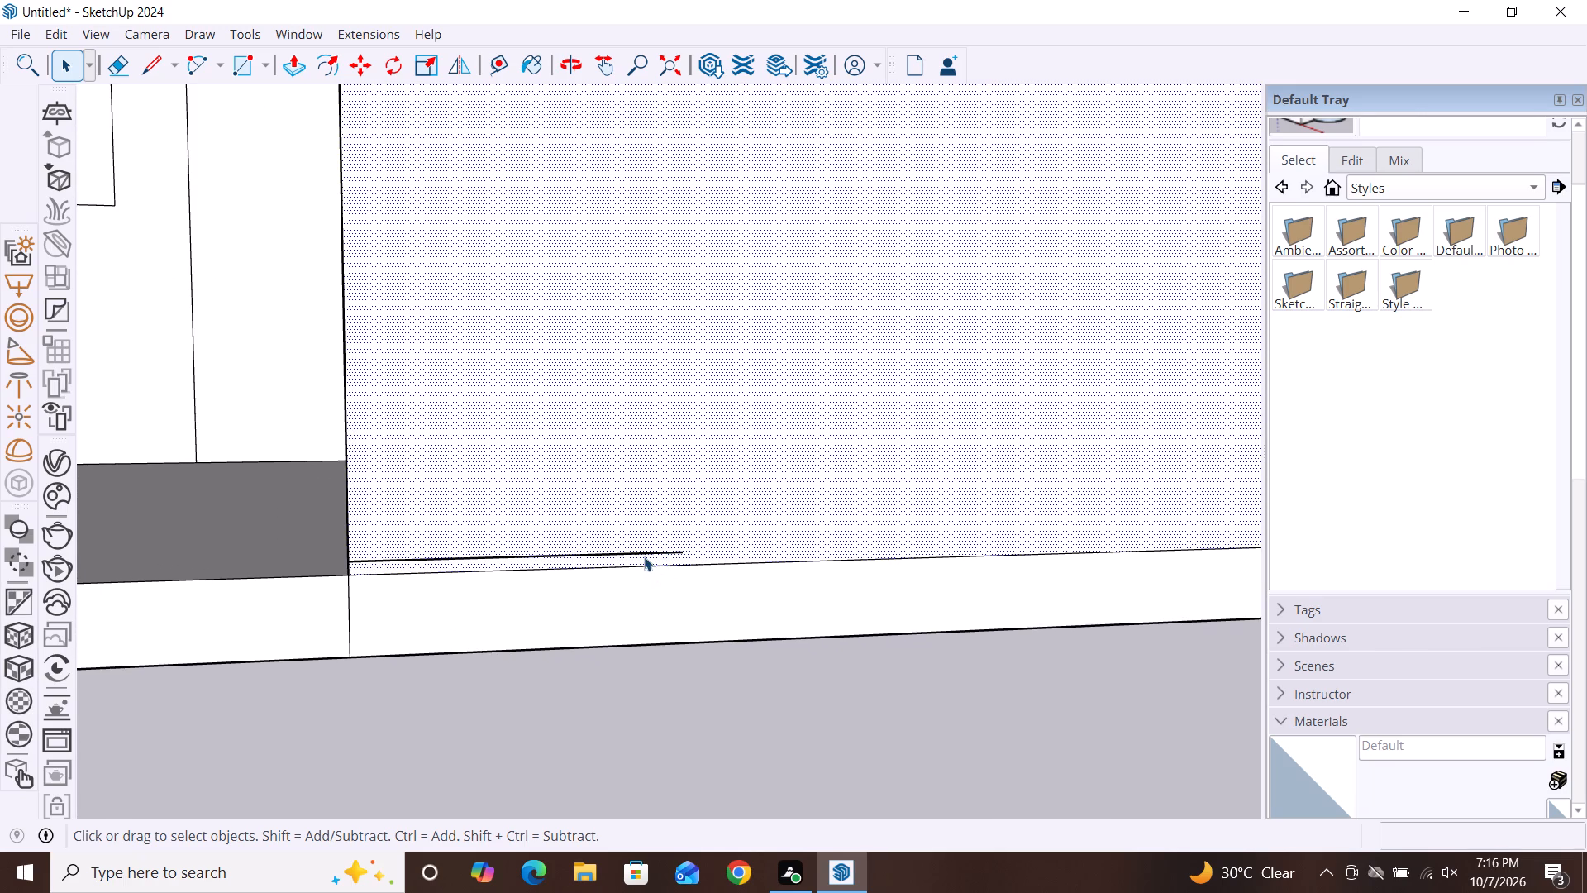
pyautogui.doubleClick(641, 551)
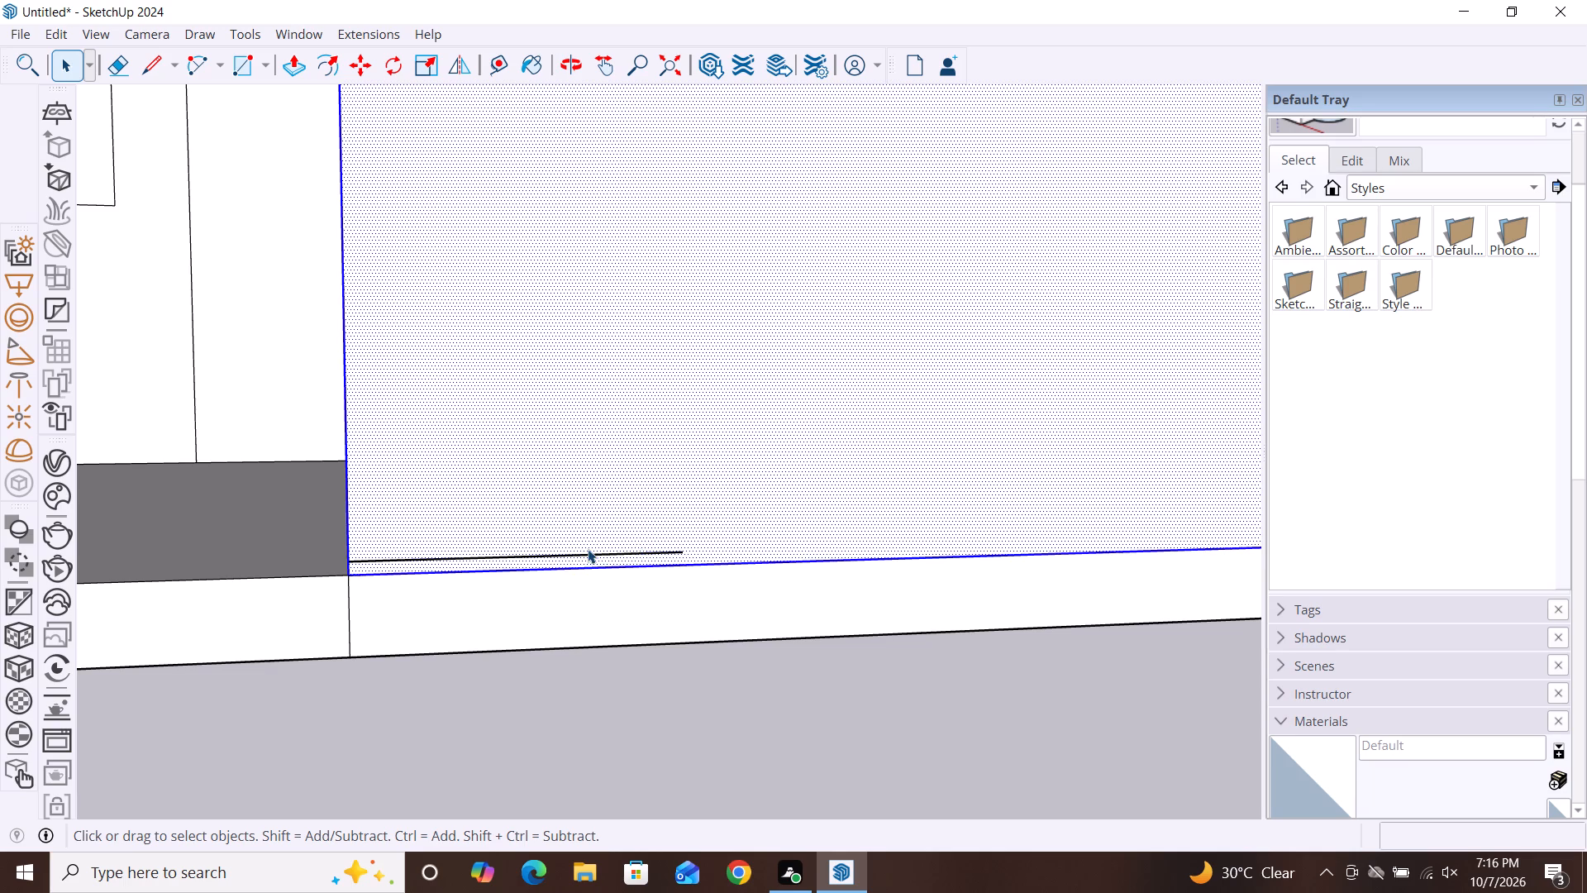
pyautogui.scroll(9, 588, 549)
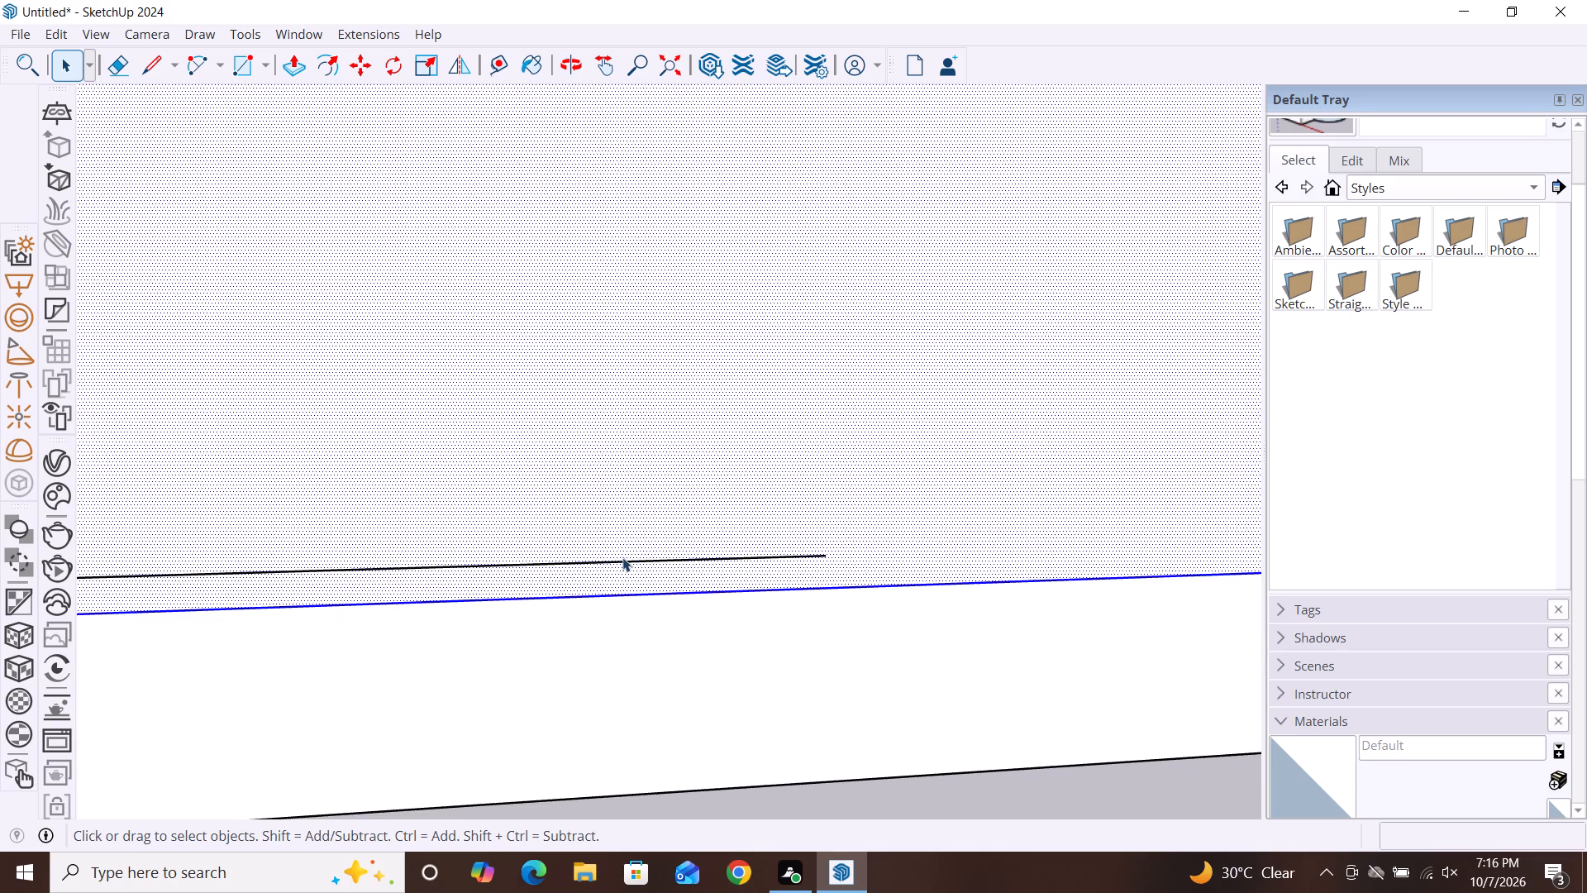
pyautogui.click(622, 561)
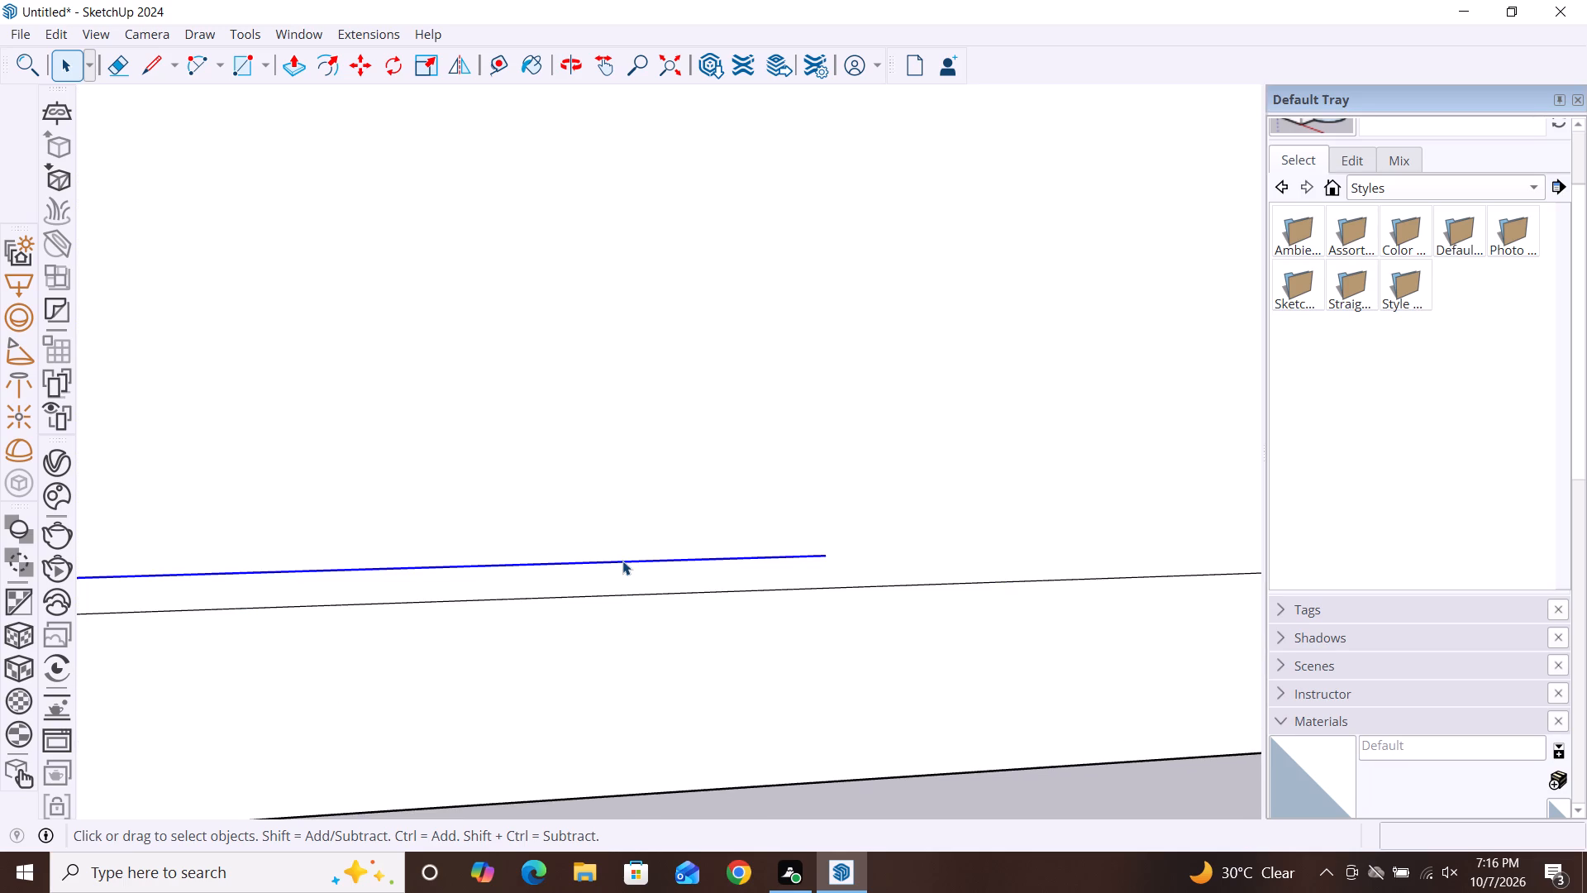
pyautogui.press('Delete')
# Copy the full-width line at the tower's base up about 4' 10 3/4" to the tall window's bottom, dividing the spacing by 7.
pyautogui.scroll(-19, 616, 469)
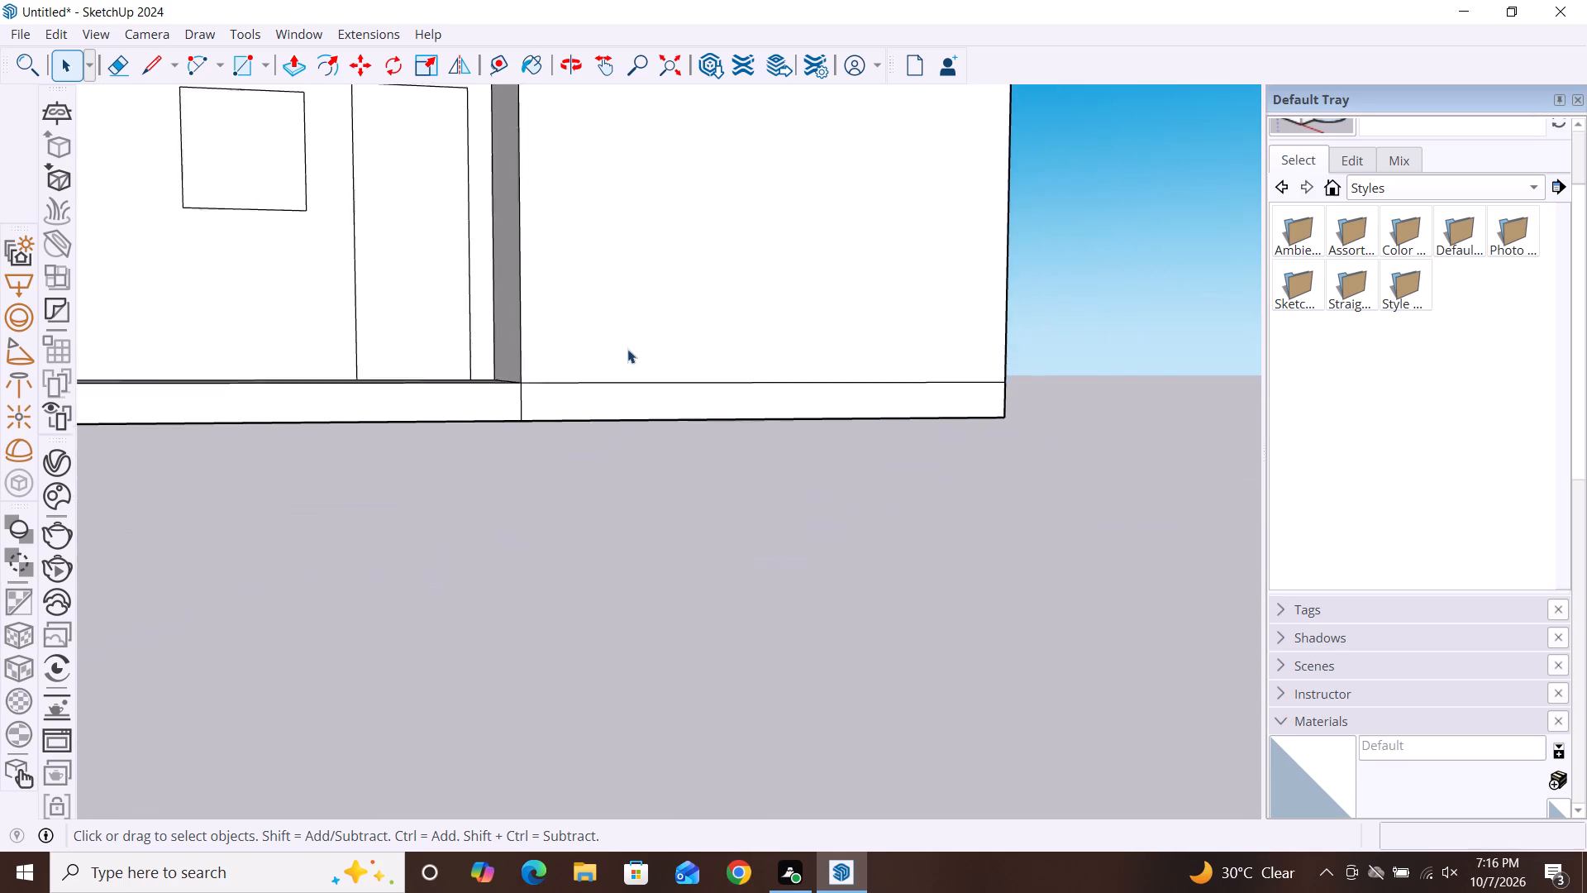
pyautogui.scroll(-1, 627, 349)
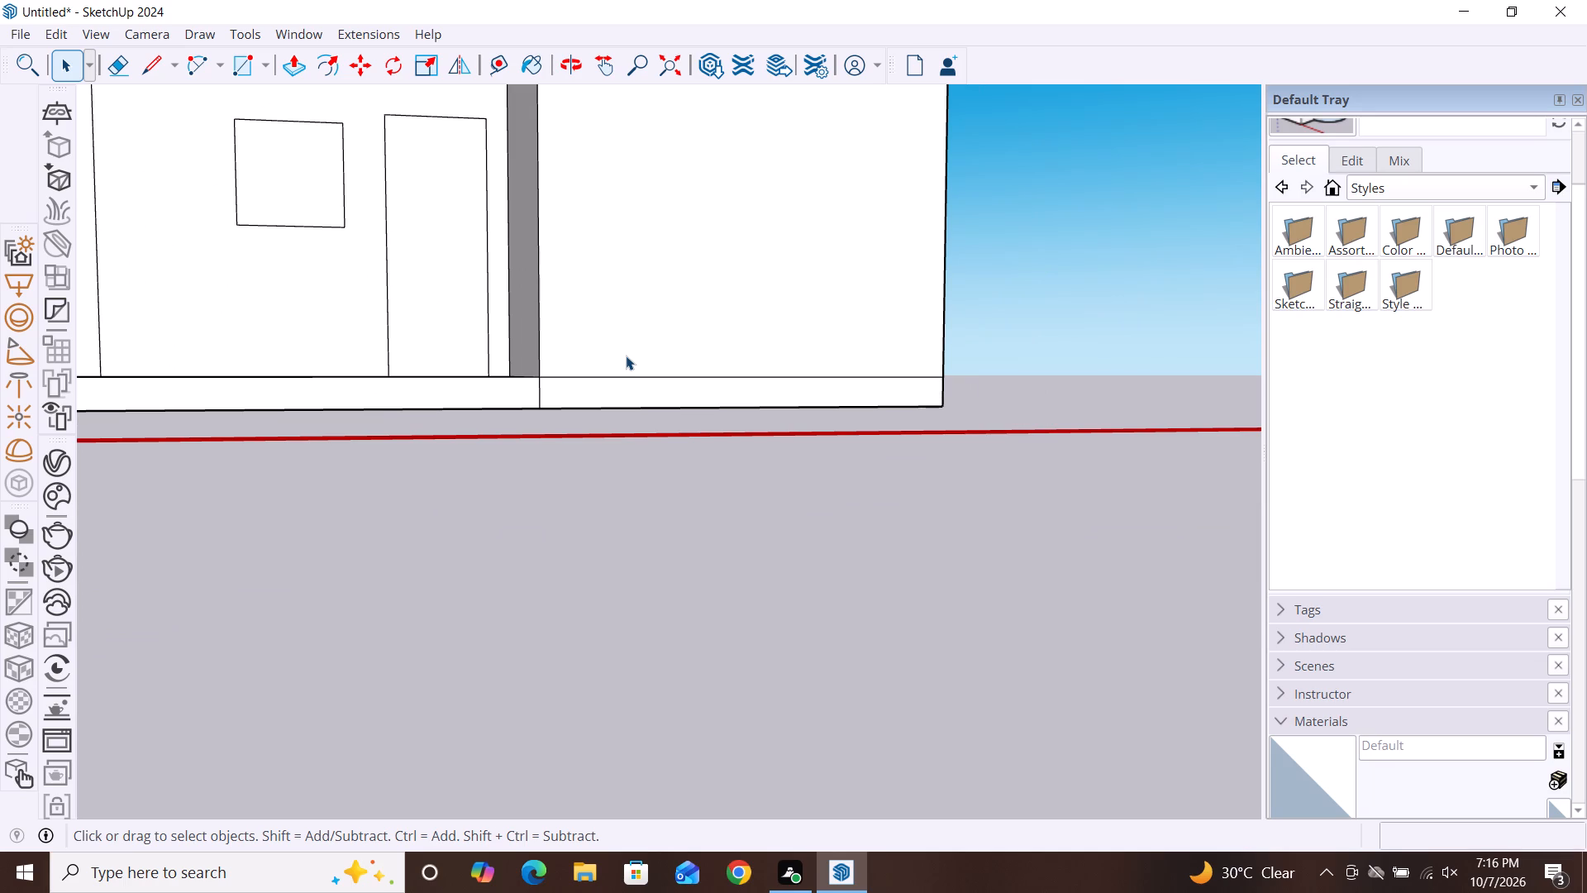
pyautogui.scroll(-6, 785, 334)
pyautogui.scroll(-4, 808, 411)
pyautogui.scroll(-6, 1004, 572)
pyautogui.moveTo(1009, 624); pyautogui.dragTo(772, 650, button='middle')
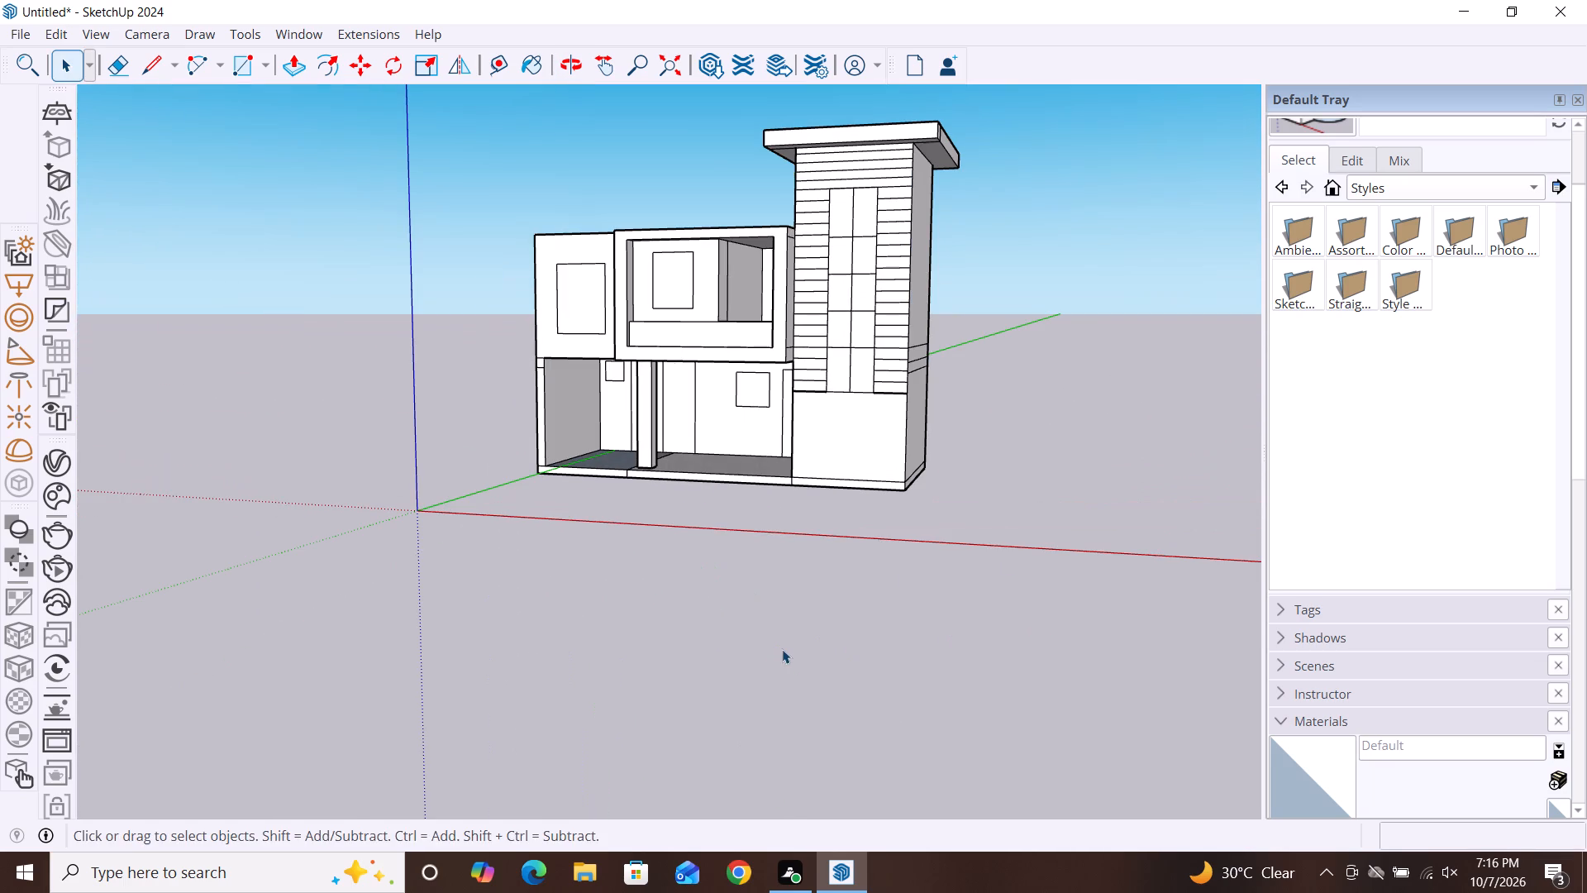
pyautogui.moveTo(782, 649); pyautogui.dragTo(865, 620, button='middle')
pyautogui.scroll(3, 853, 478)
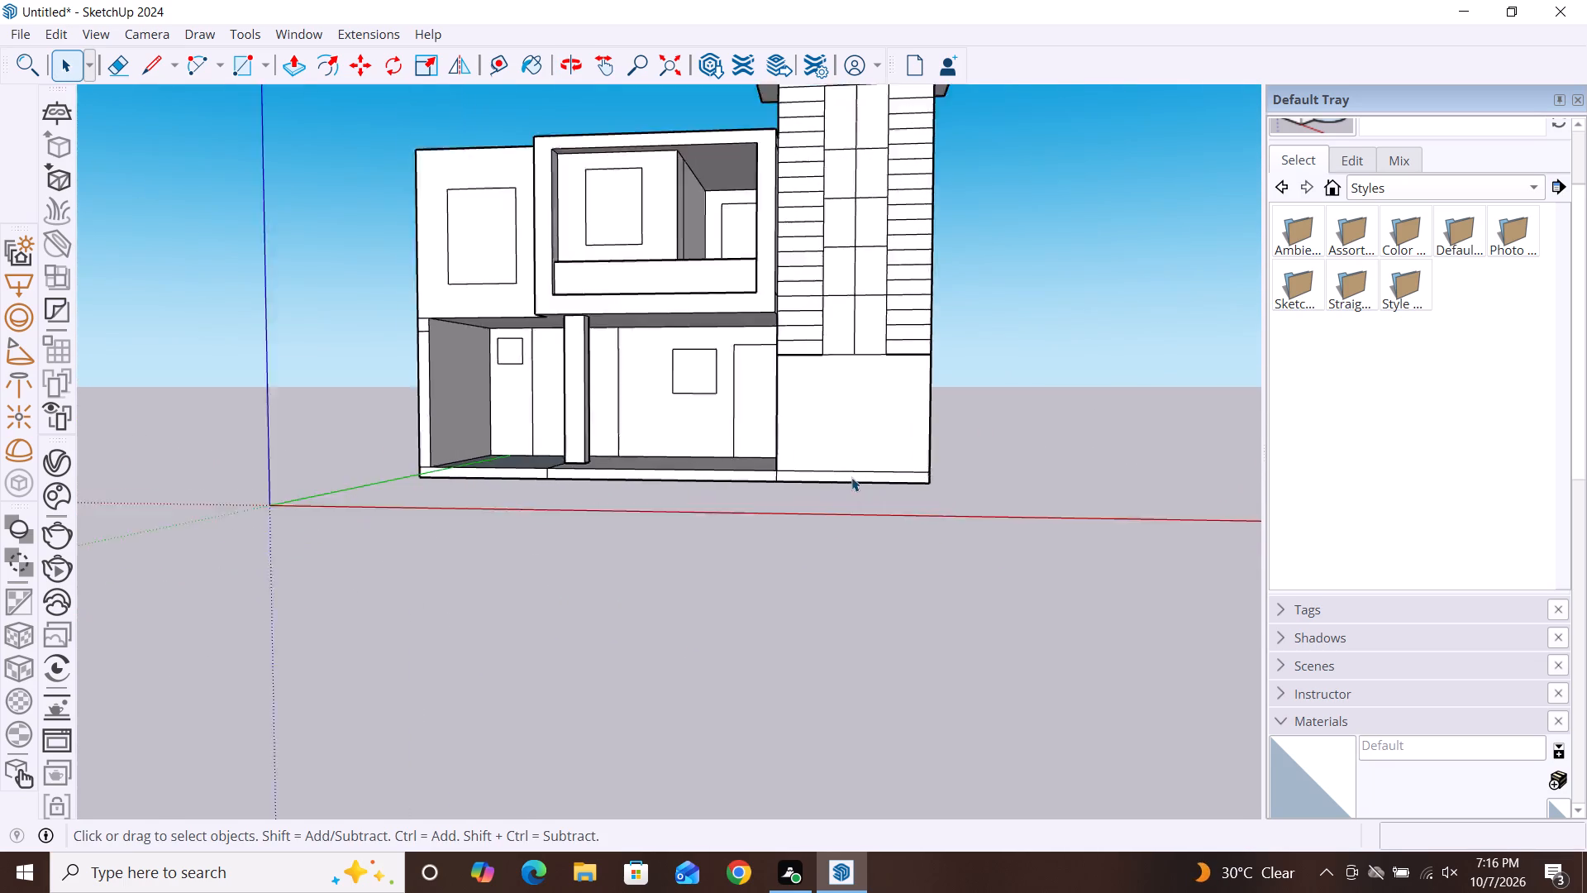
pyautogui.scroll(9, 851, 477)
pyautogui.click(875, 458)
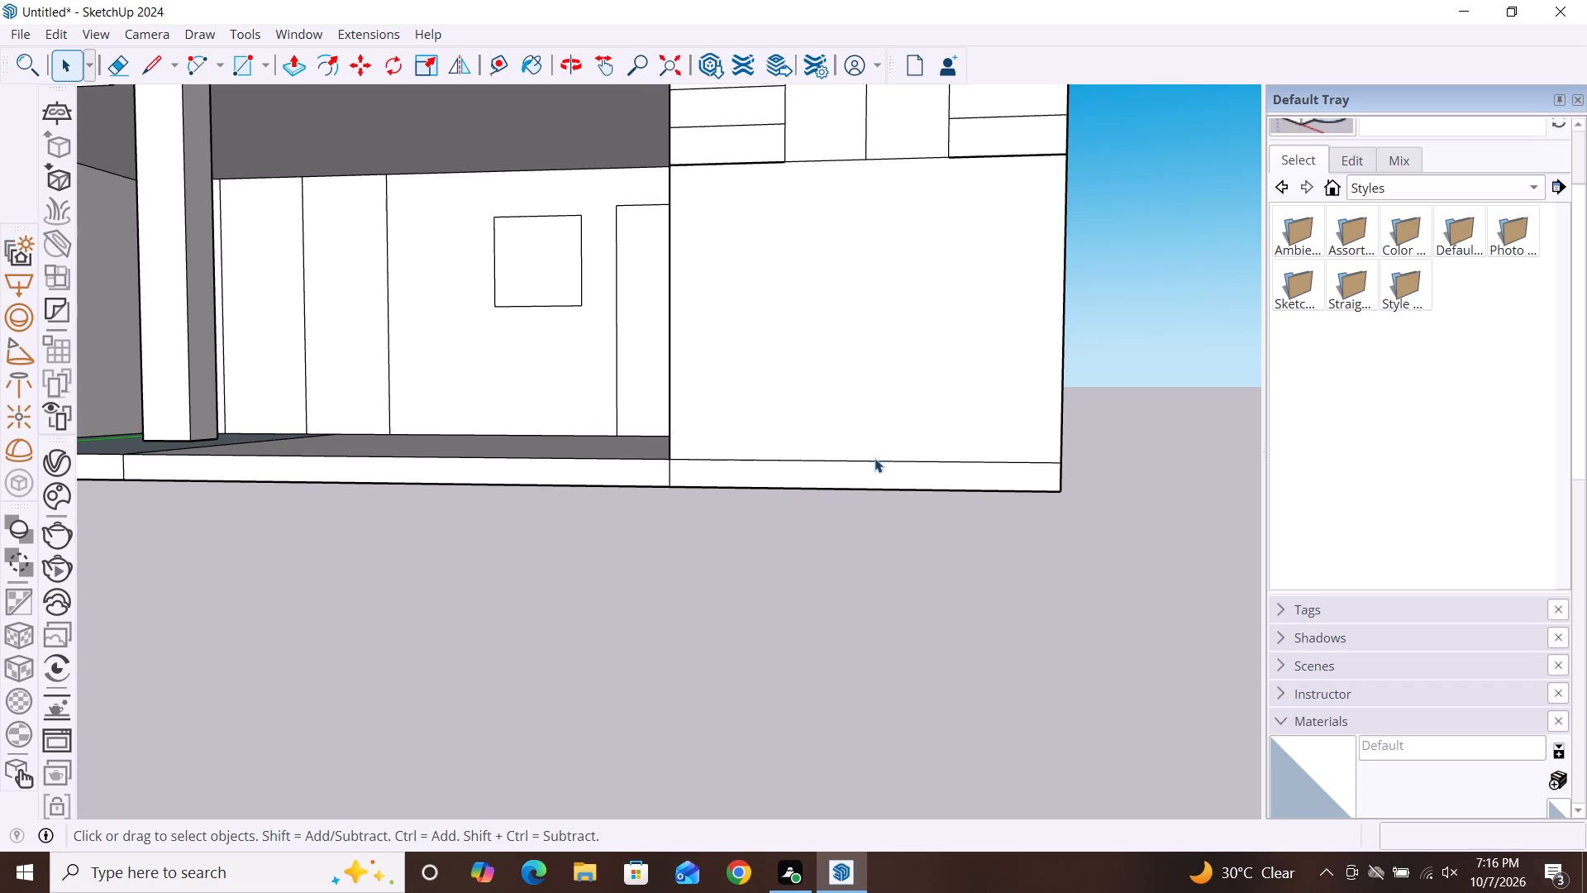
pyautogui.scroll(7, 898, 471)
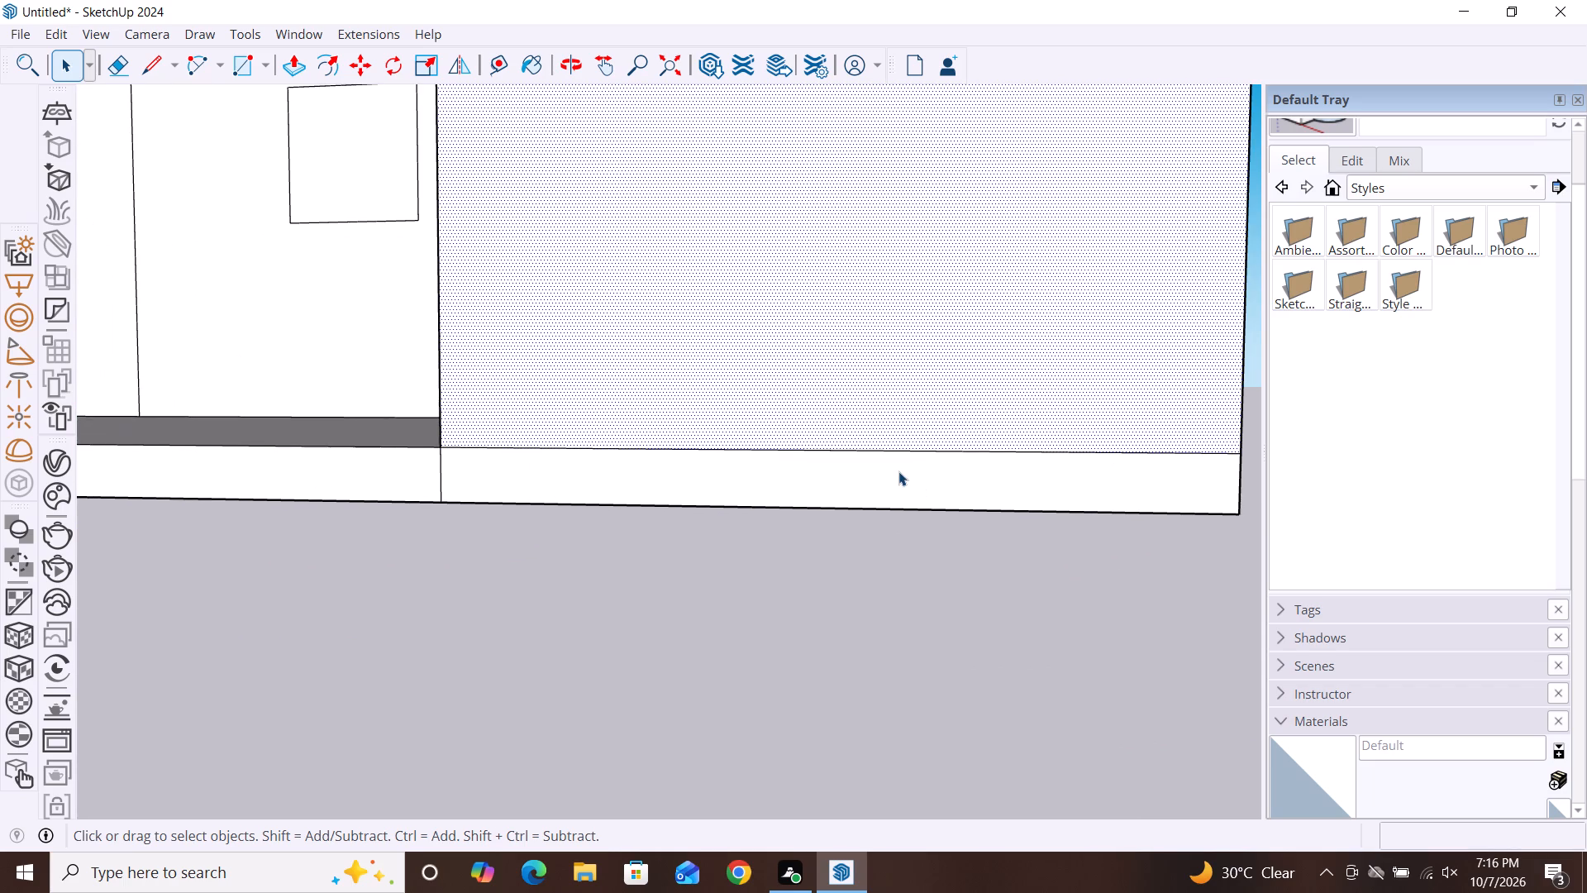
pyautogui.click(905, 450)
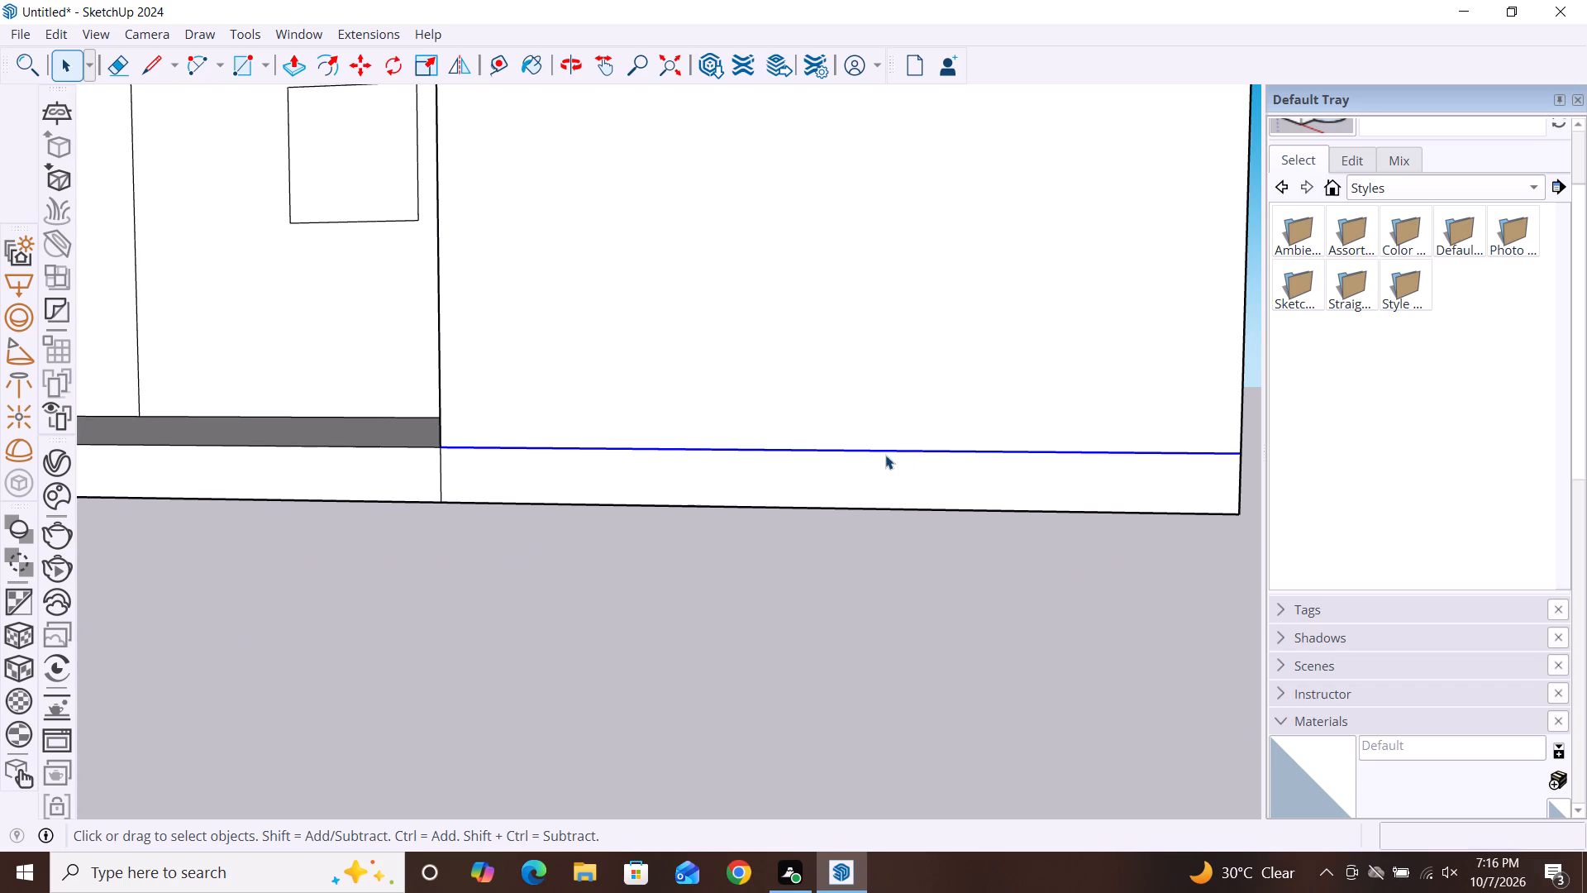
pyautogui.press('m')
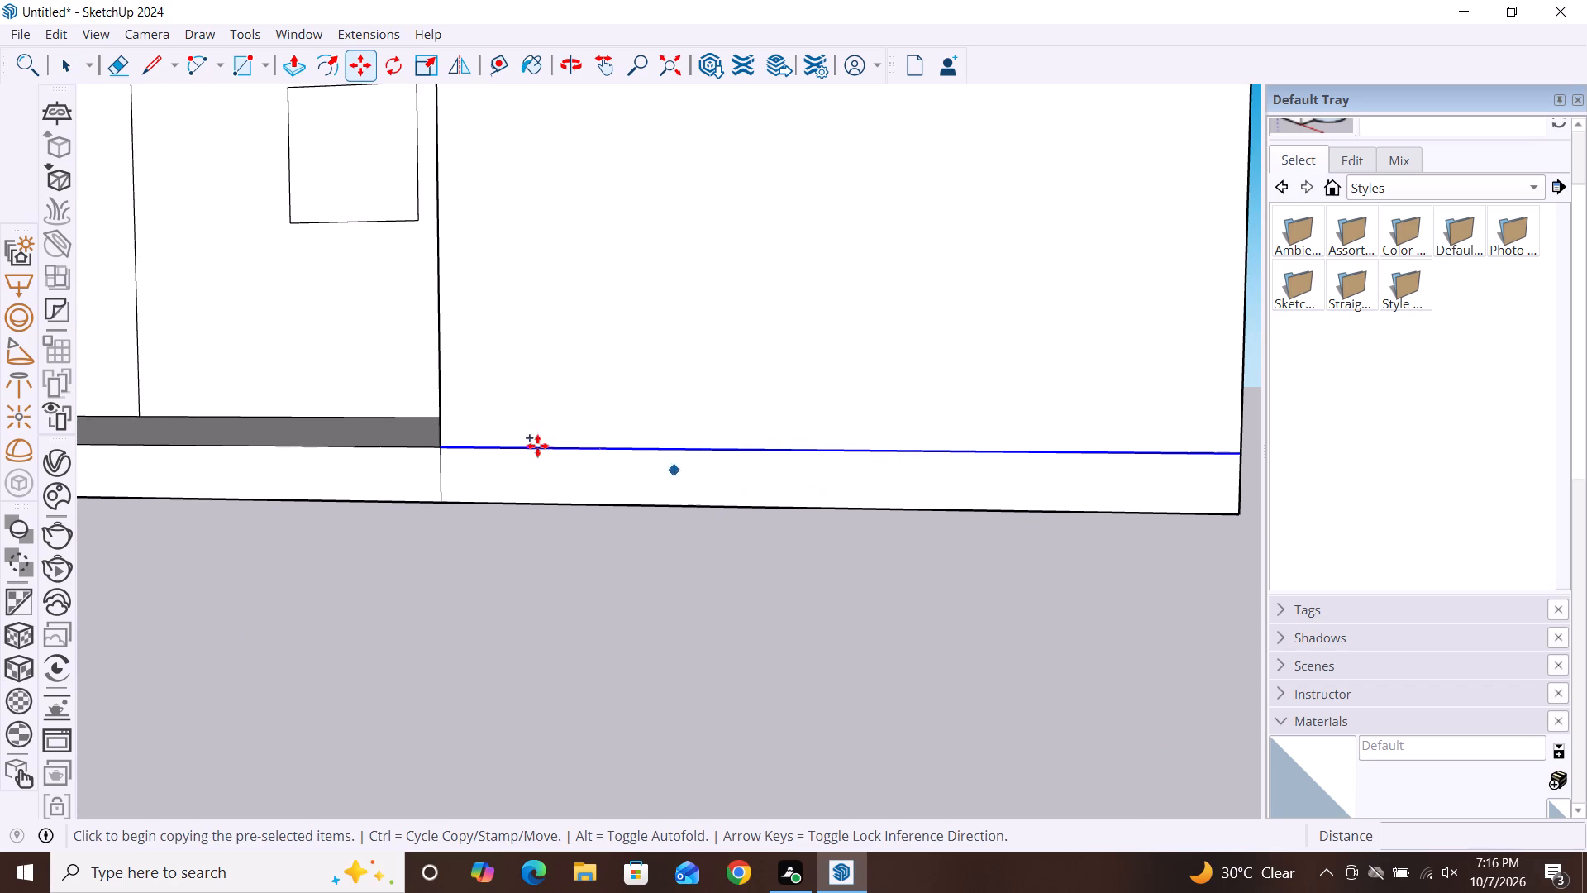
pyautogui.scroll(-2, 329, 447)
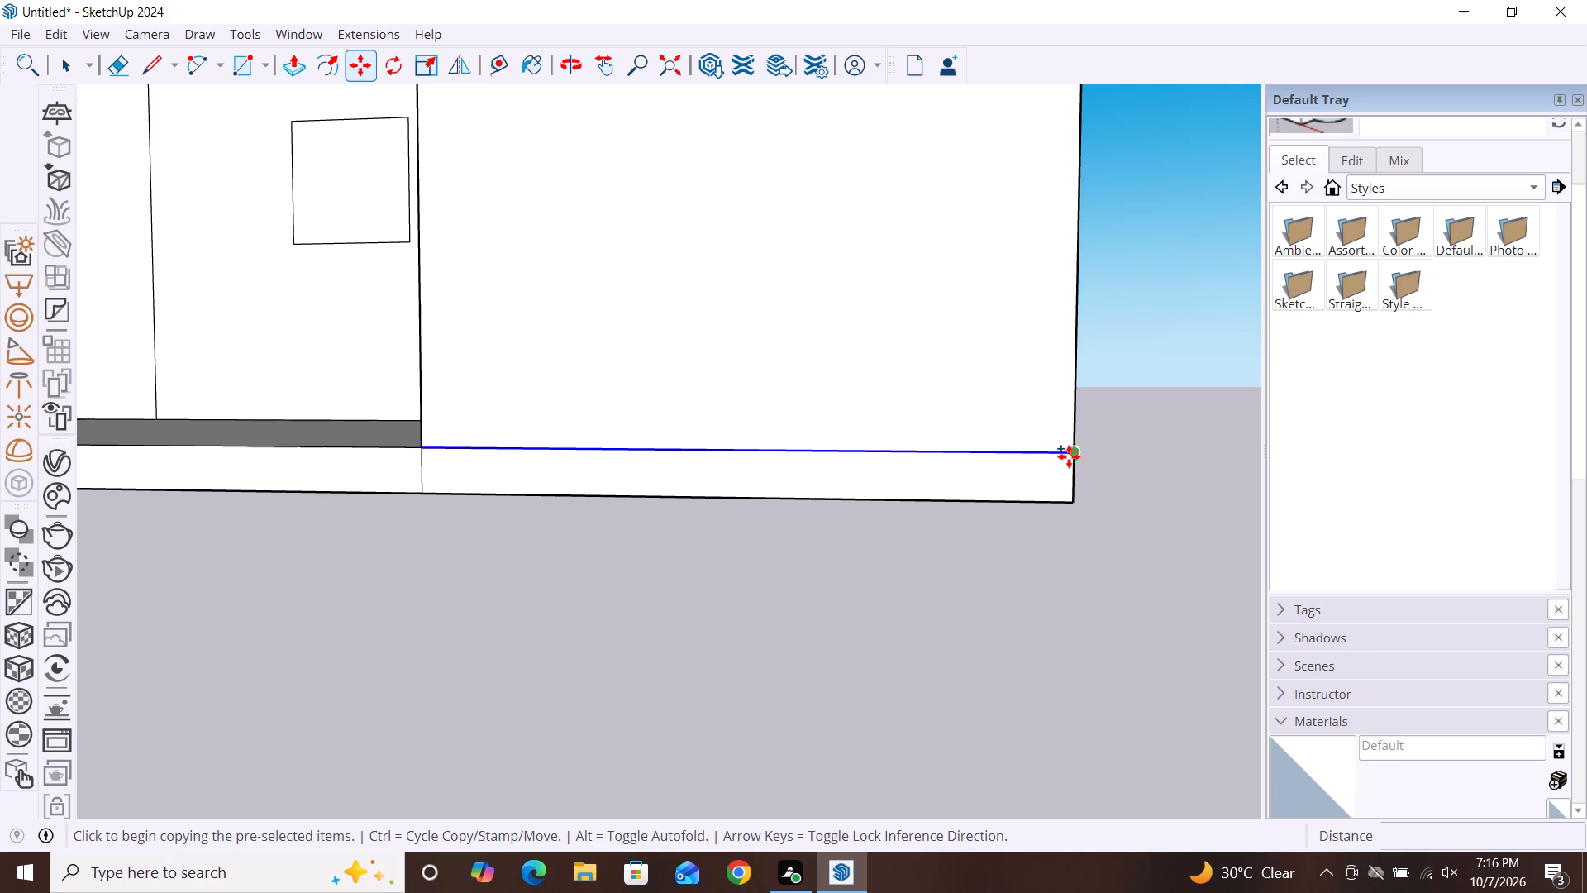
pyautogui.click(1071, 457)
pyautogui.scroll(-4, 1053, 431)
pyautogui.scroll(-1, 1089, 503)
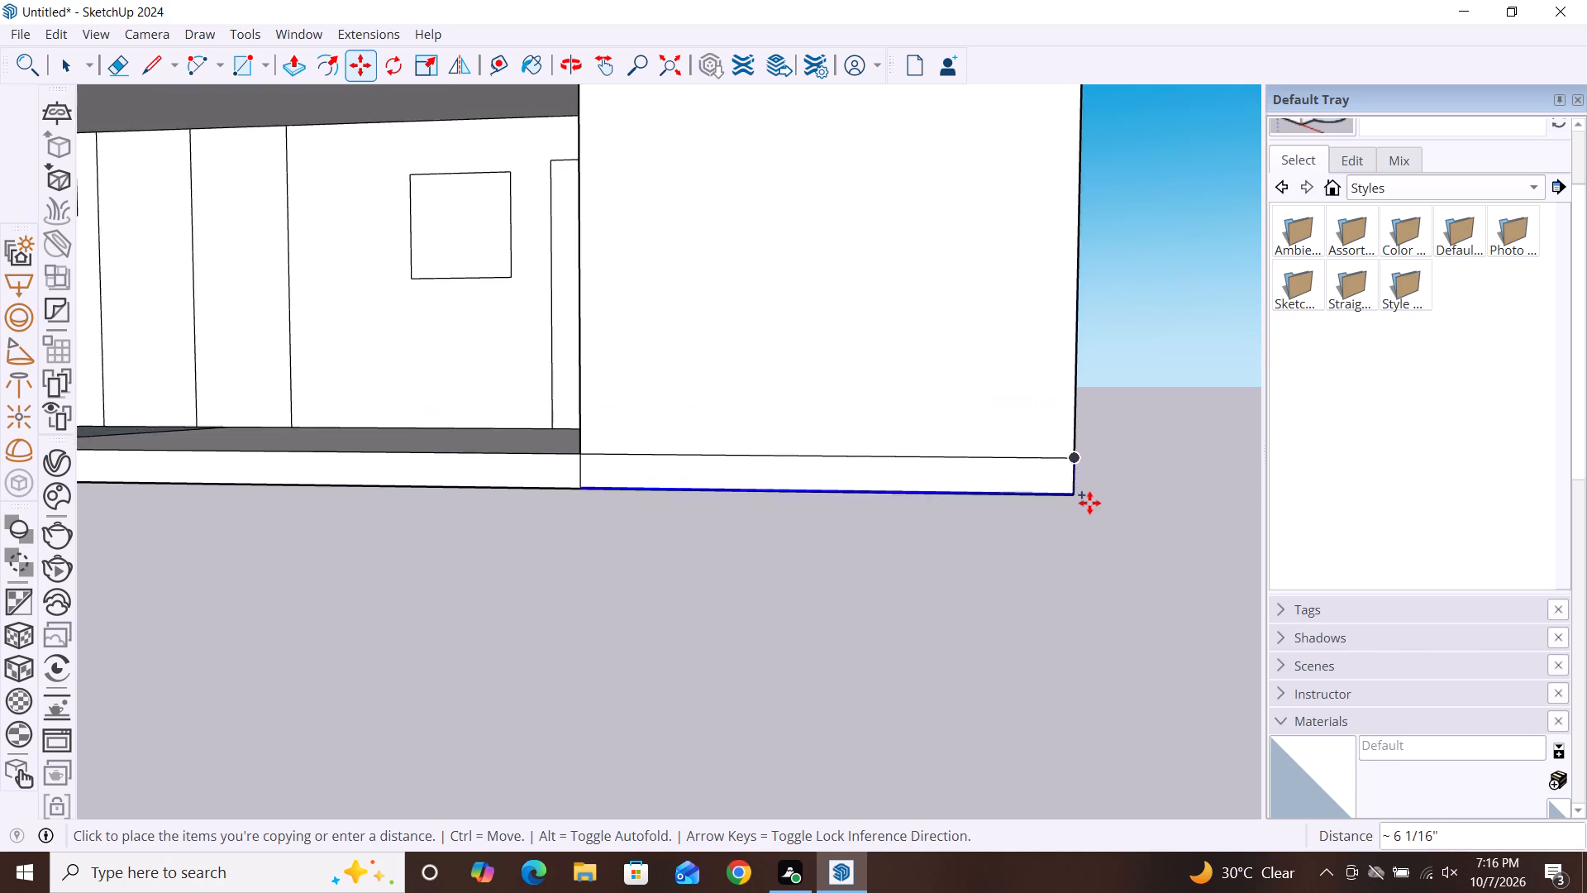
pyautogui.scroll(-3, 1089, 503)
pyautogui.click(1082, 189)
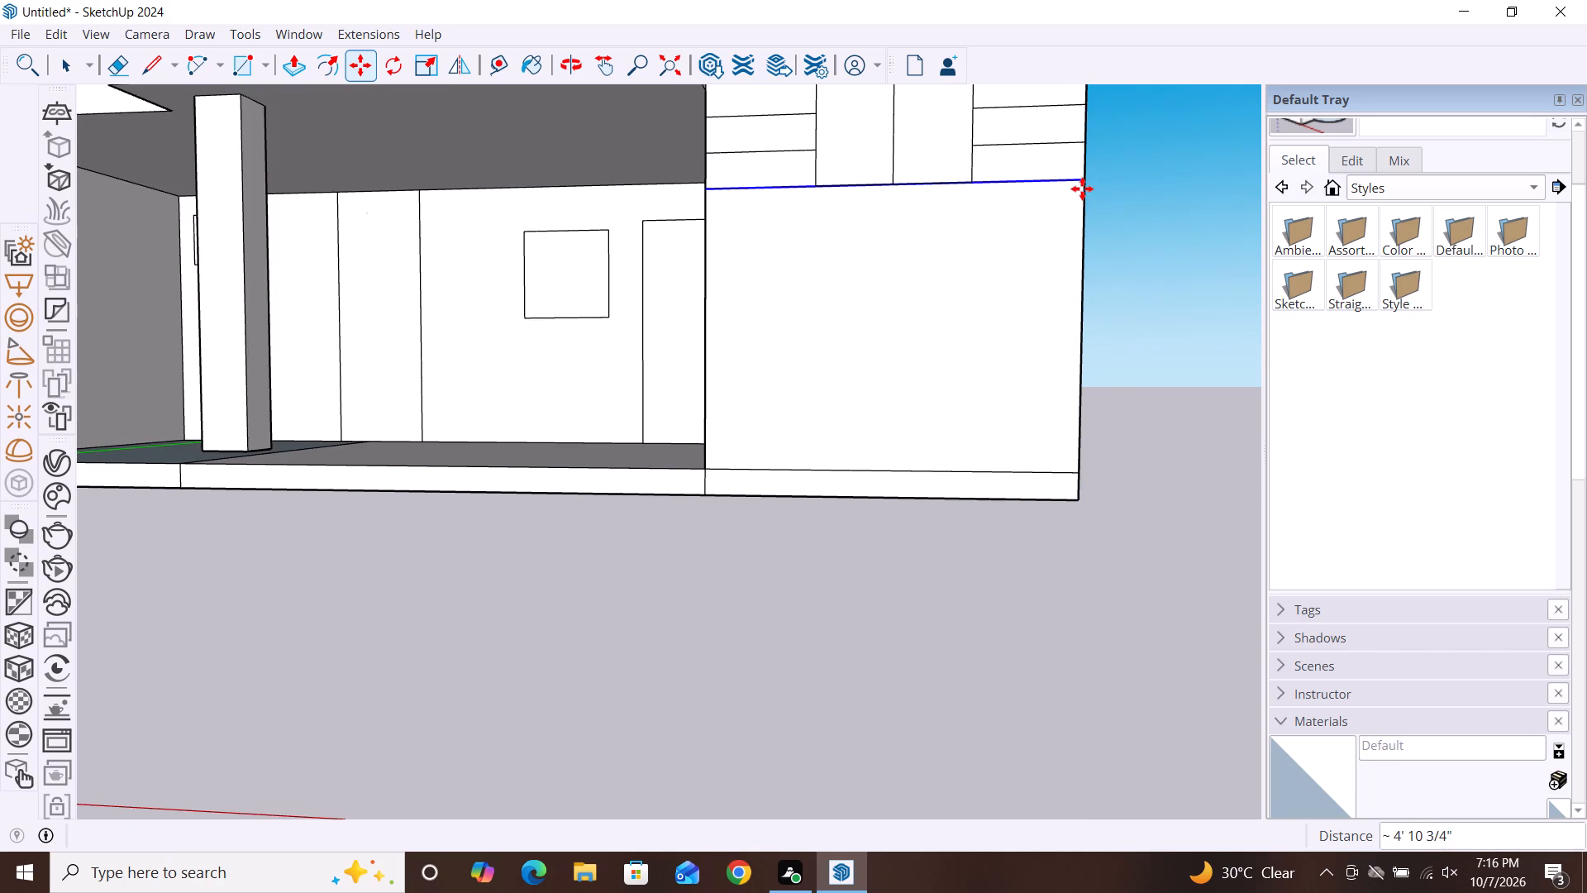
pyautogui.press('/')
pyautogui.press('7')
pyautogui.press('Return')
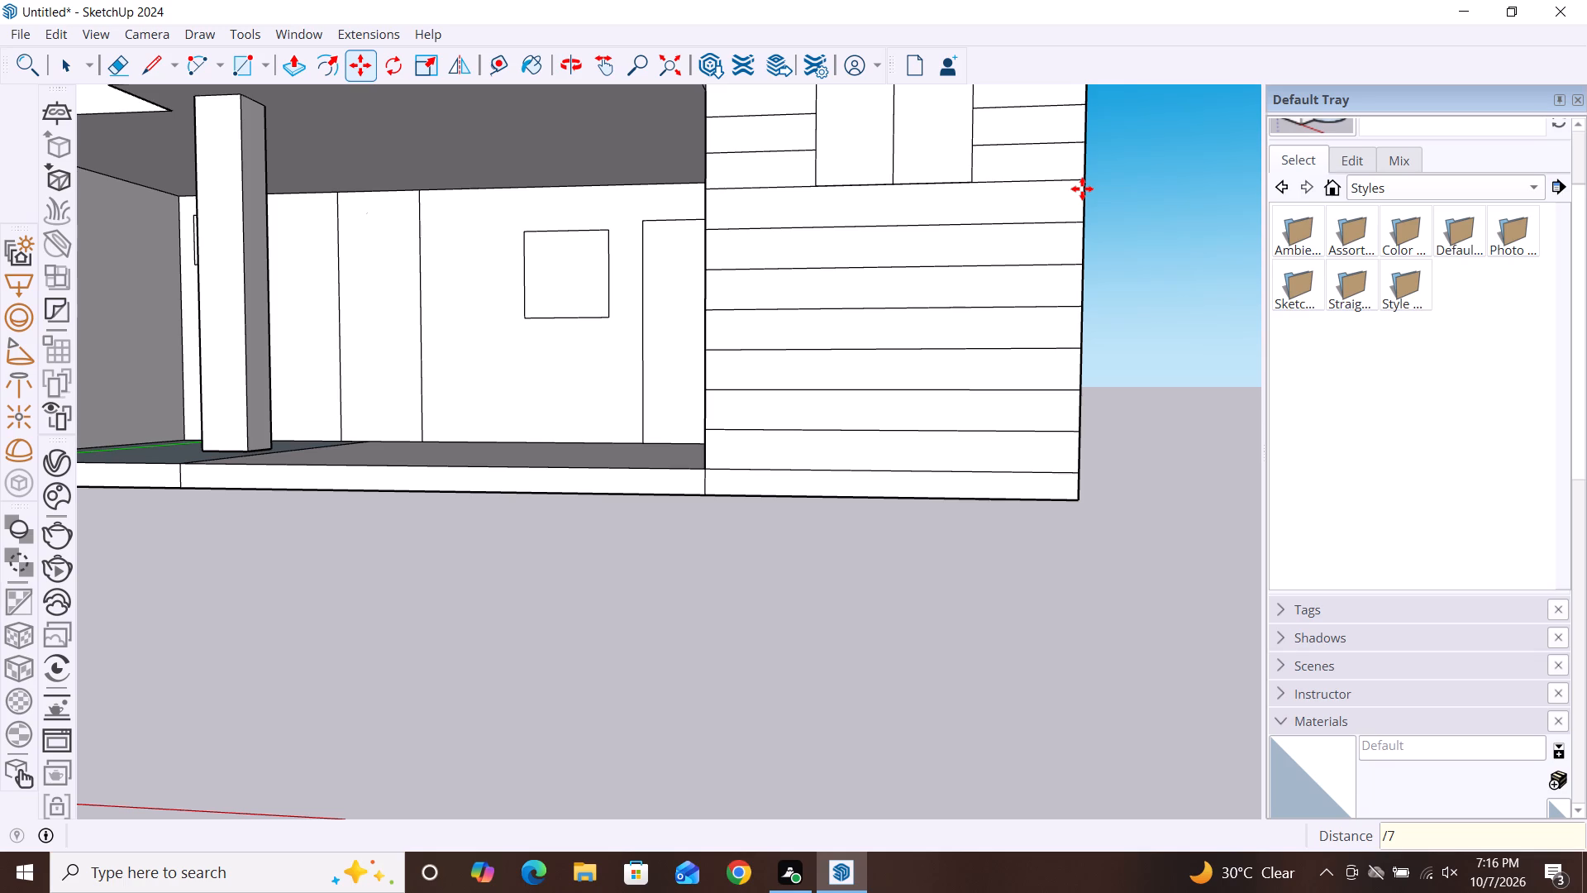
pyautogui.press('space')
# Examine the house and the lined front face of the tower around its tall window.
pyautogui.scroll(-5, 902, 435)
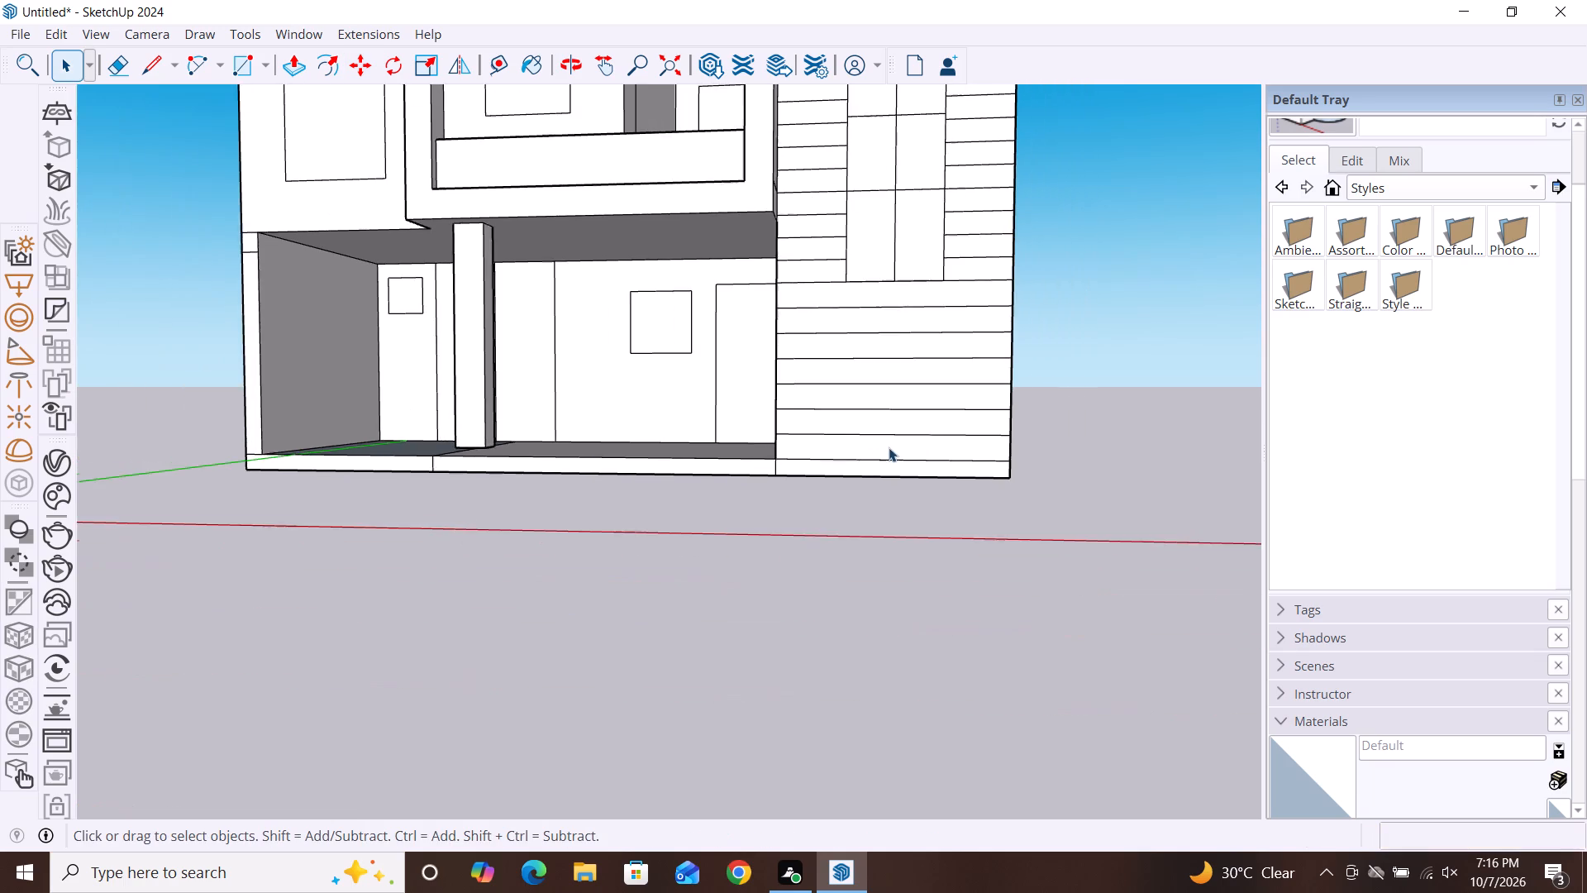
pyautogui.scroll(-4, 885, 461)
pyautogui.scroll(-6, 802, 427)
pyautogui.scroll(-1, 757, 341)
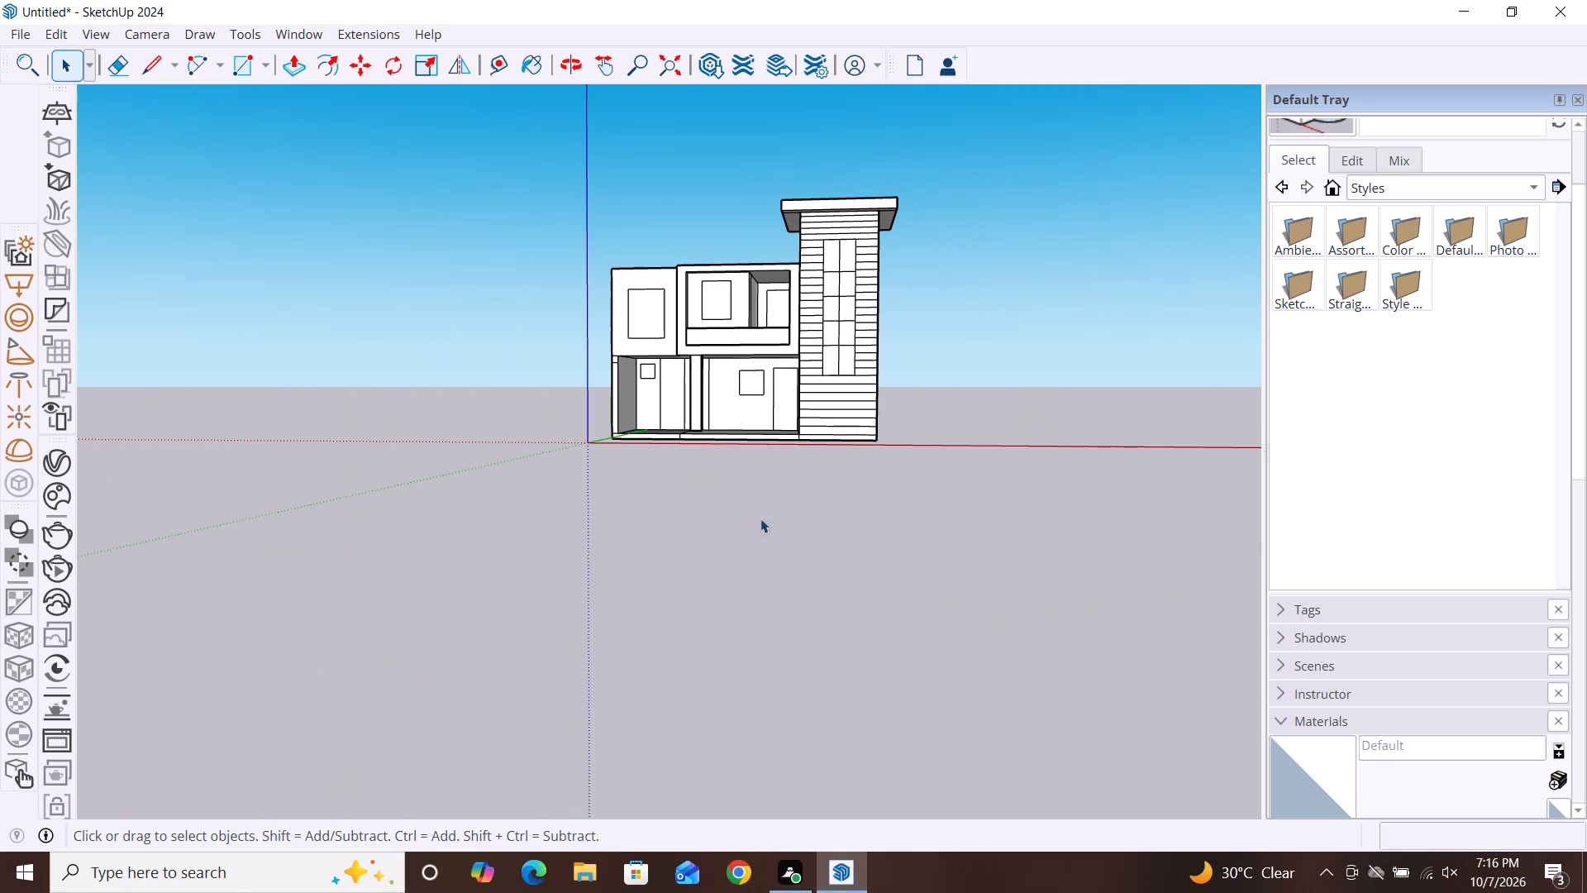
pyautogui.keyDown('alt'); pyautogui.moveTo(783, 524); pyautogui.dragTo(996, 604, button='middle'); pyautogui.keyUp('alt')
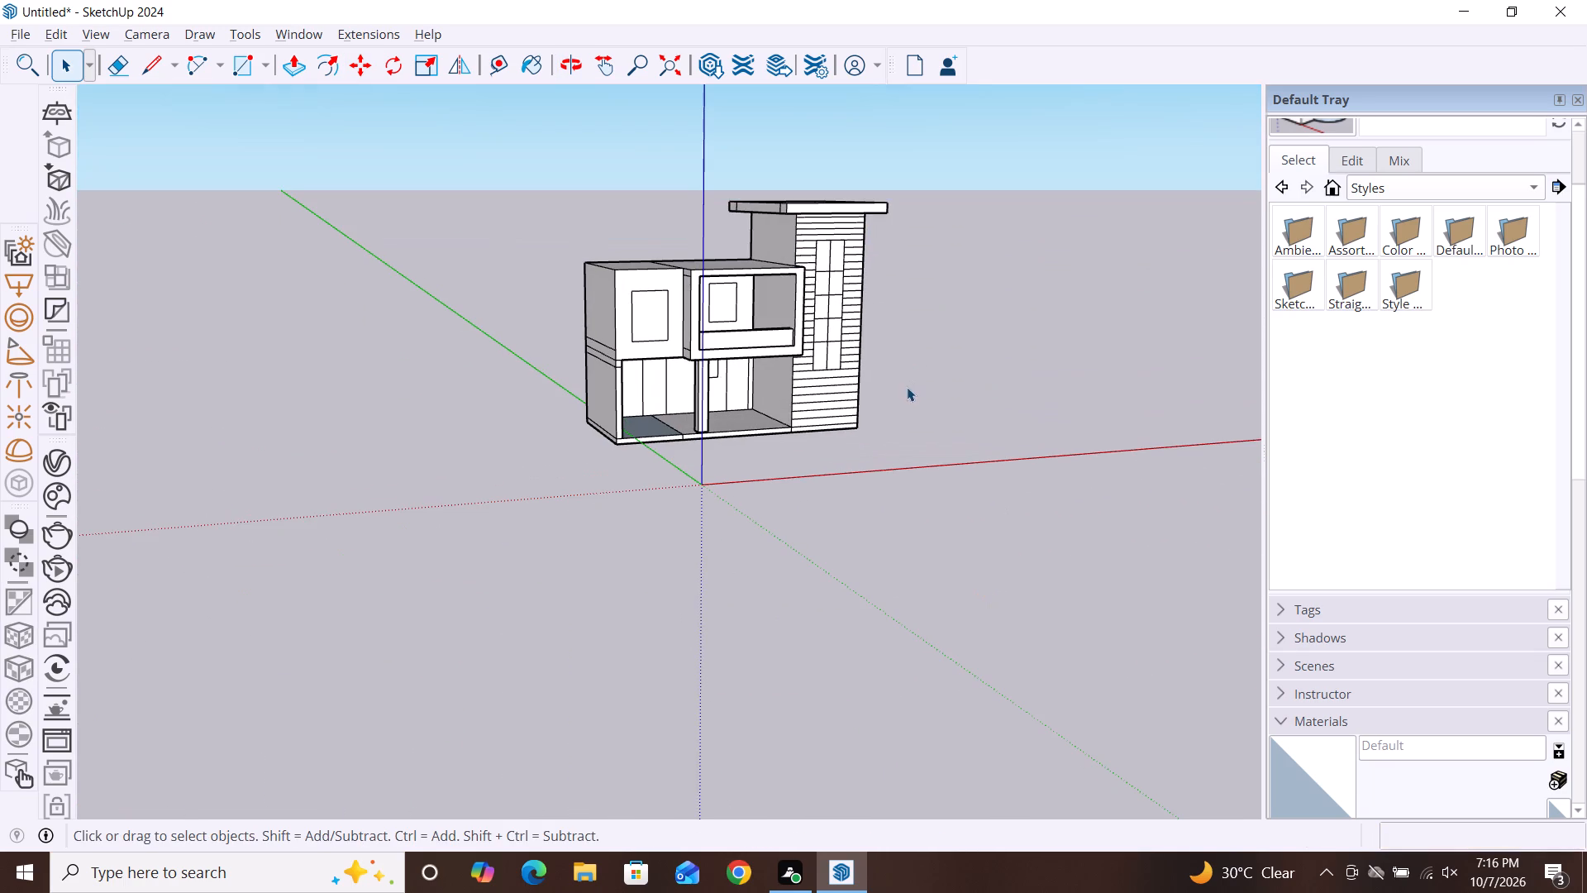
pyautogui.keyDown('alt'); pyautogui.moveTo(987, 400); pyautogui.dragTo(798, 398, button='middle'); pyautogui.keyUp('alt')
pyautogui.scroll(9, 834, 236)
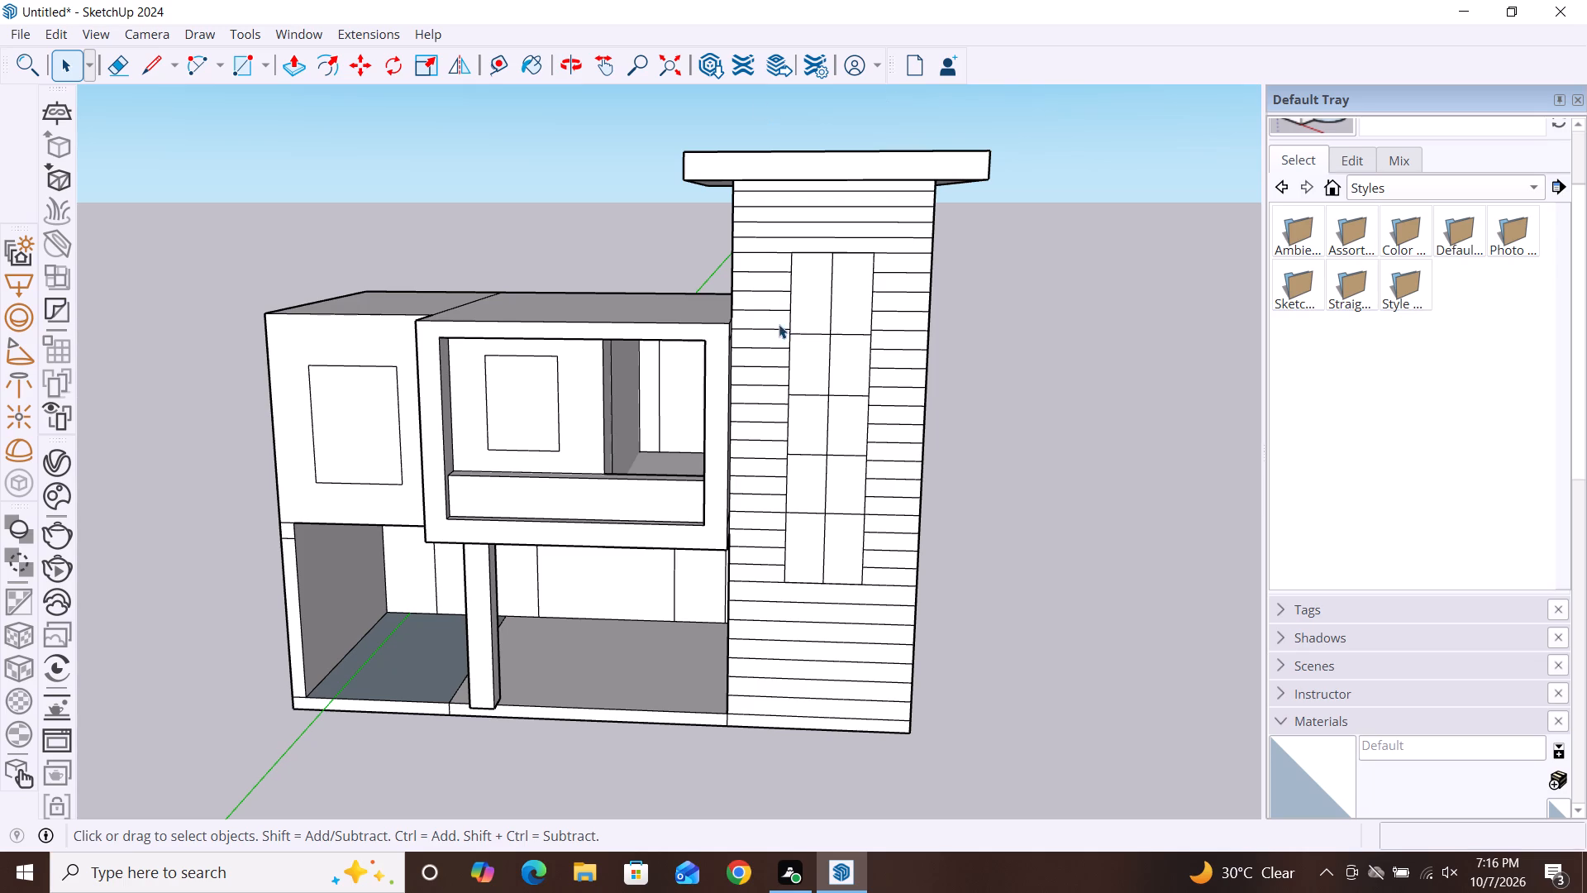
pyautogui.scroll(6, 830, 246)
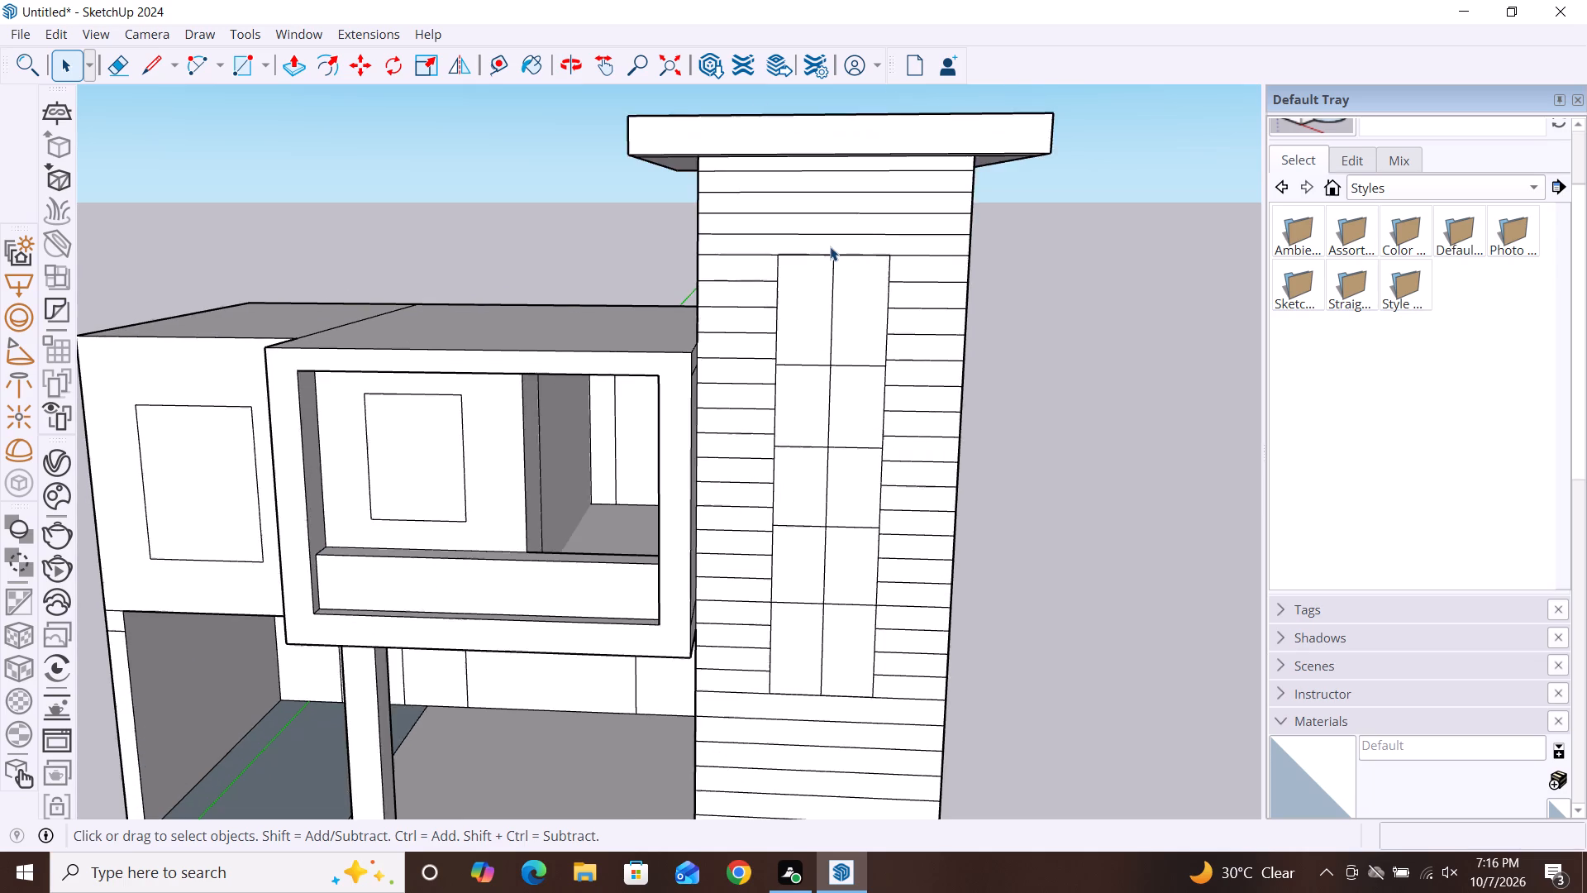
pyautogui.scroll(4, 830, 246)
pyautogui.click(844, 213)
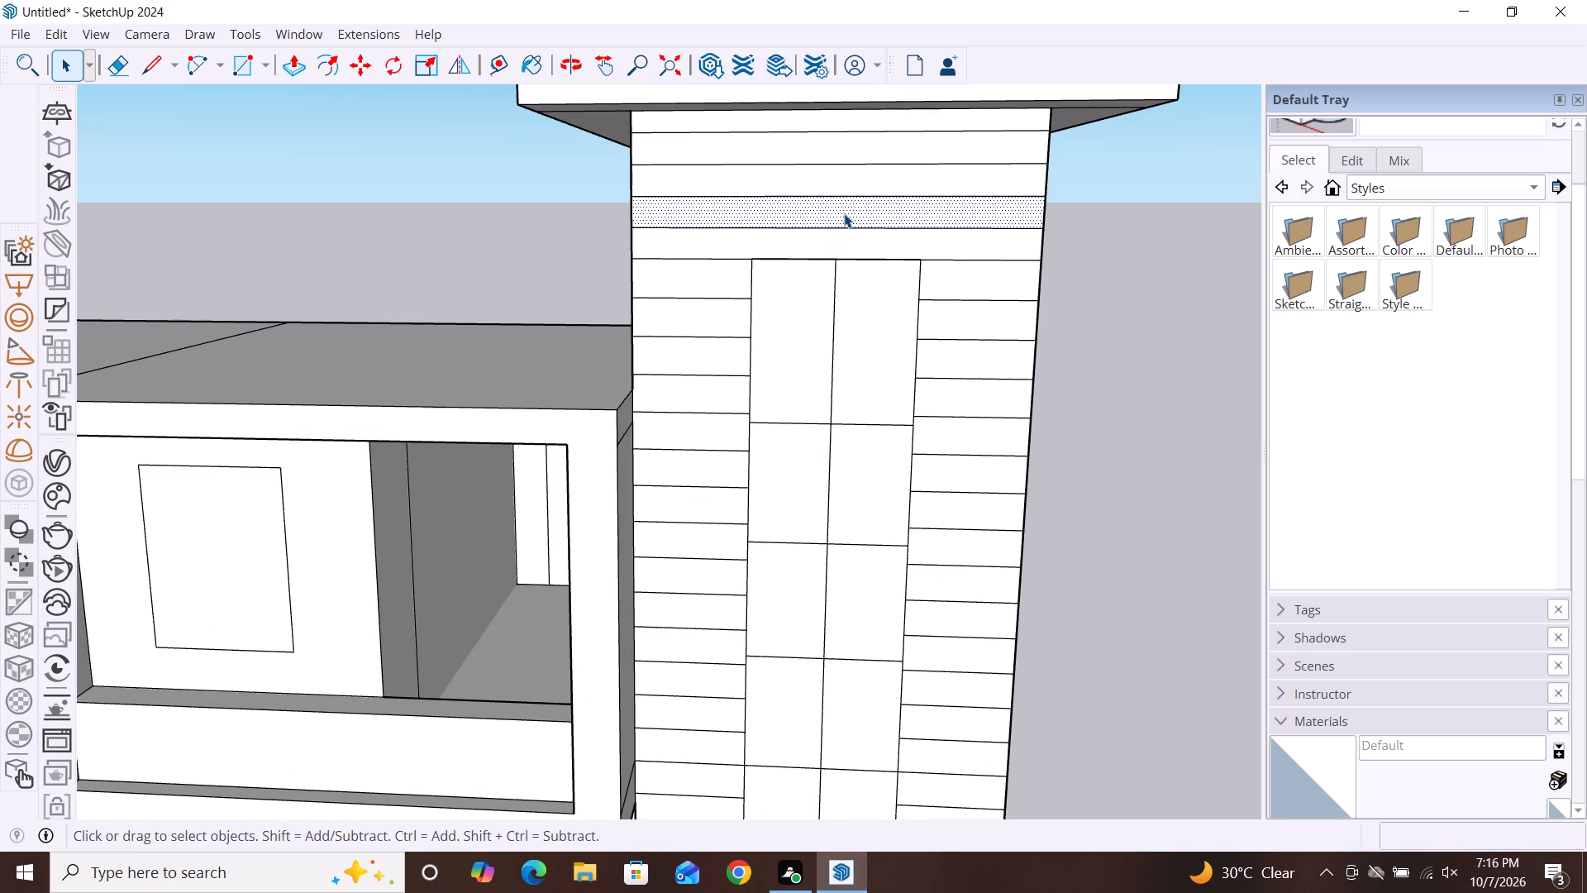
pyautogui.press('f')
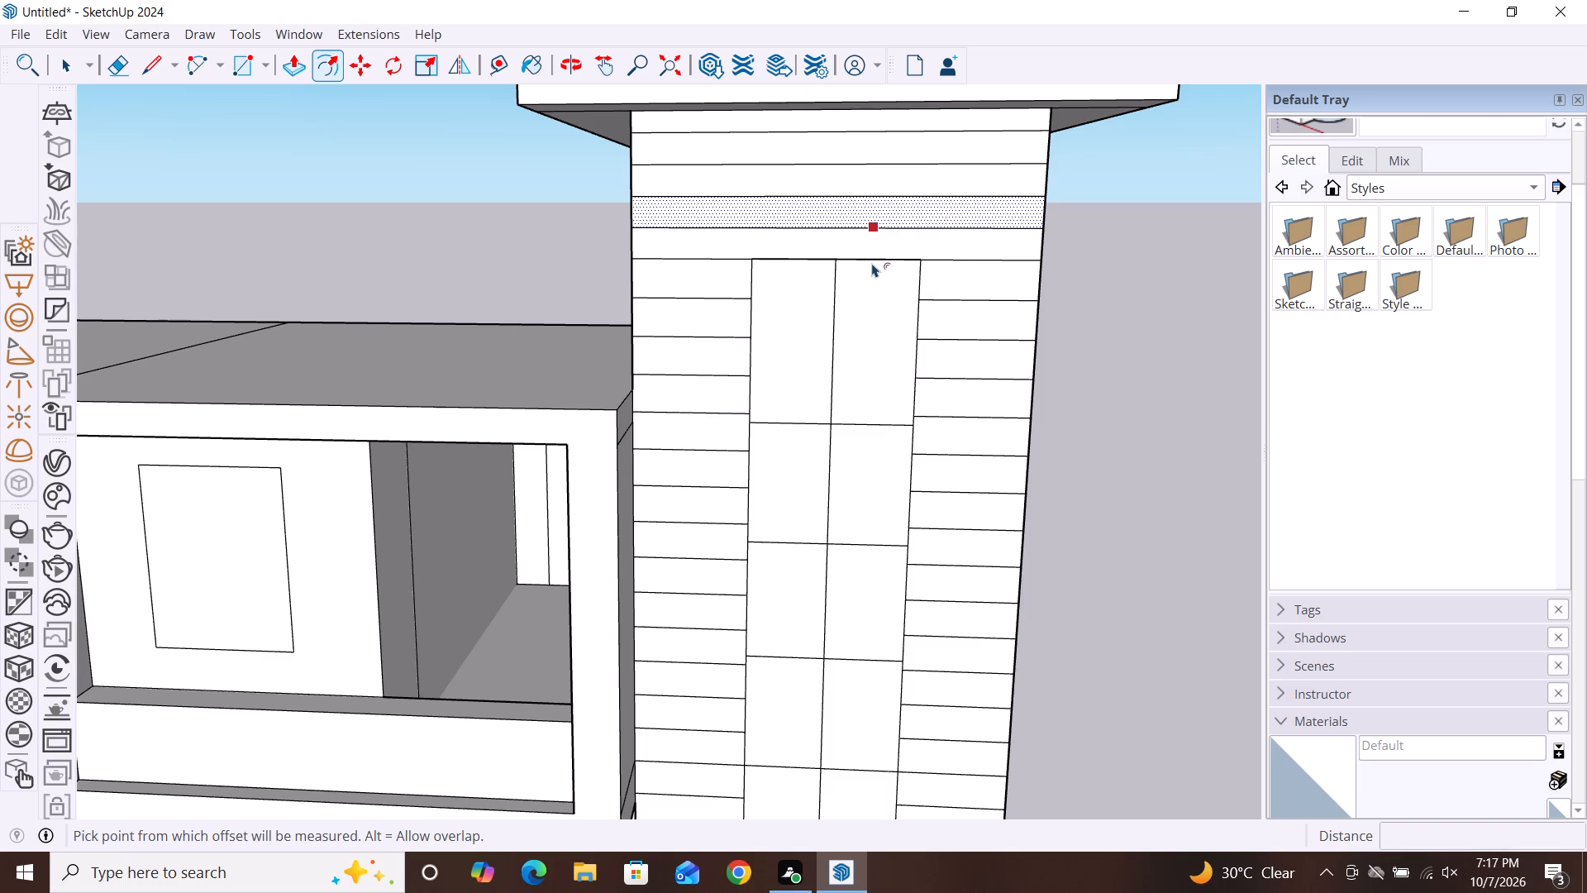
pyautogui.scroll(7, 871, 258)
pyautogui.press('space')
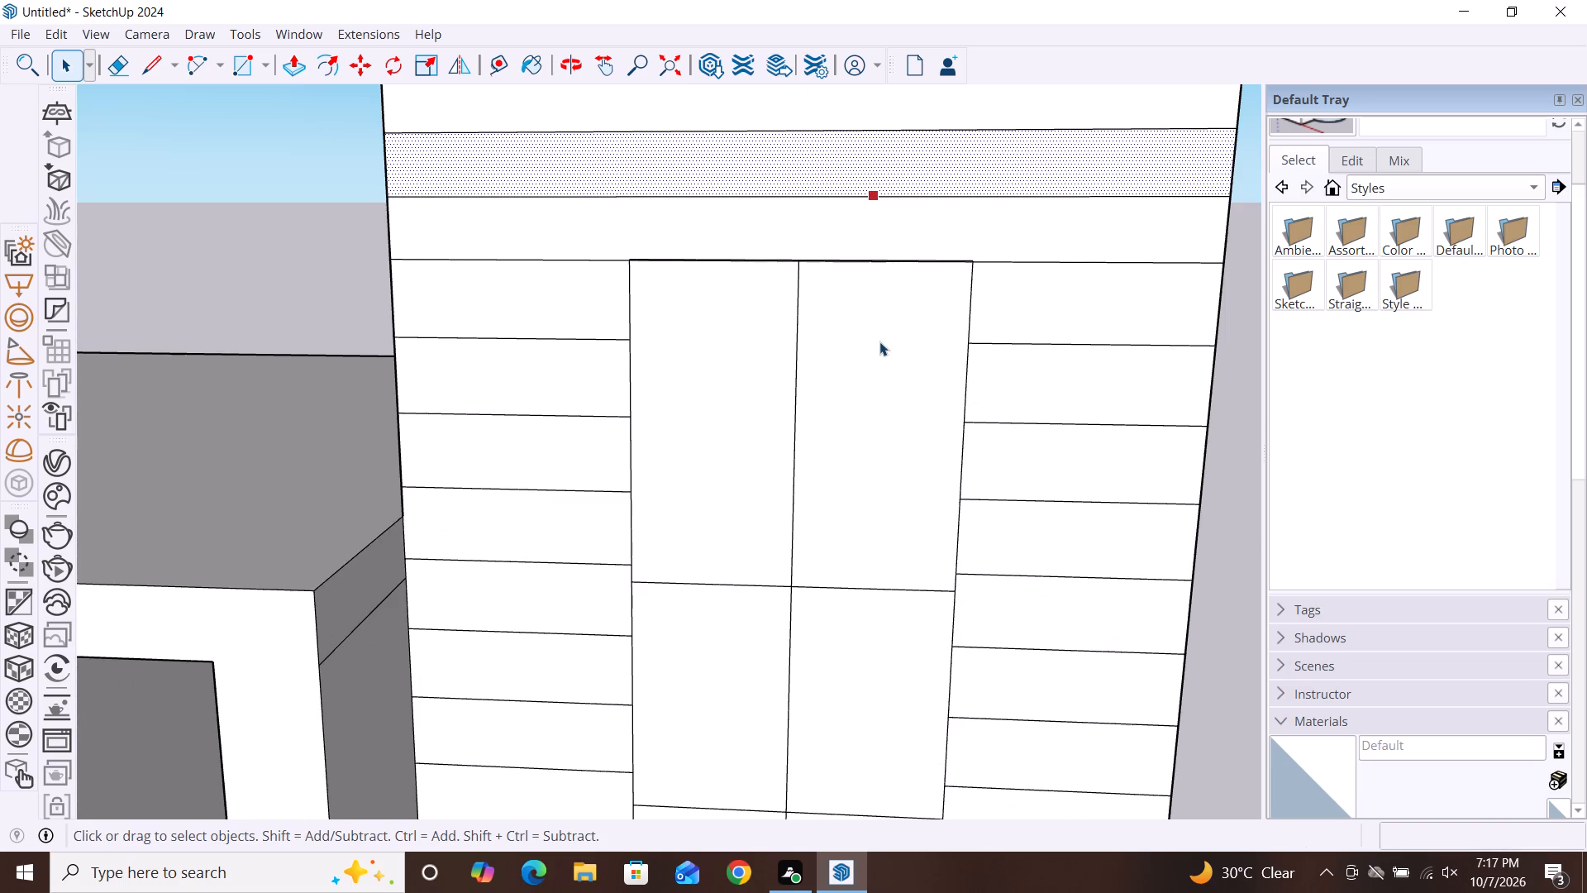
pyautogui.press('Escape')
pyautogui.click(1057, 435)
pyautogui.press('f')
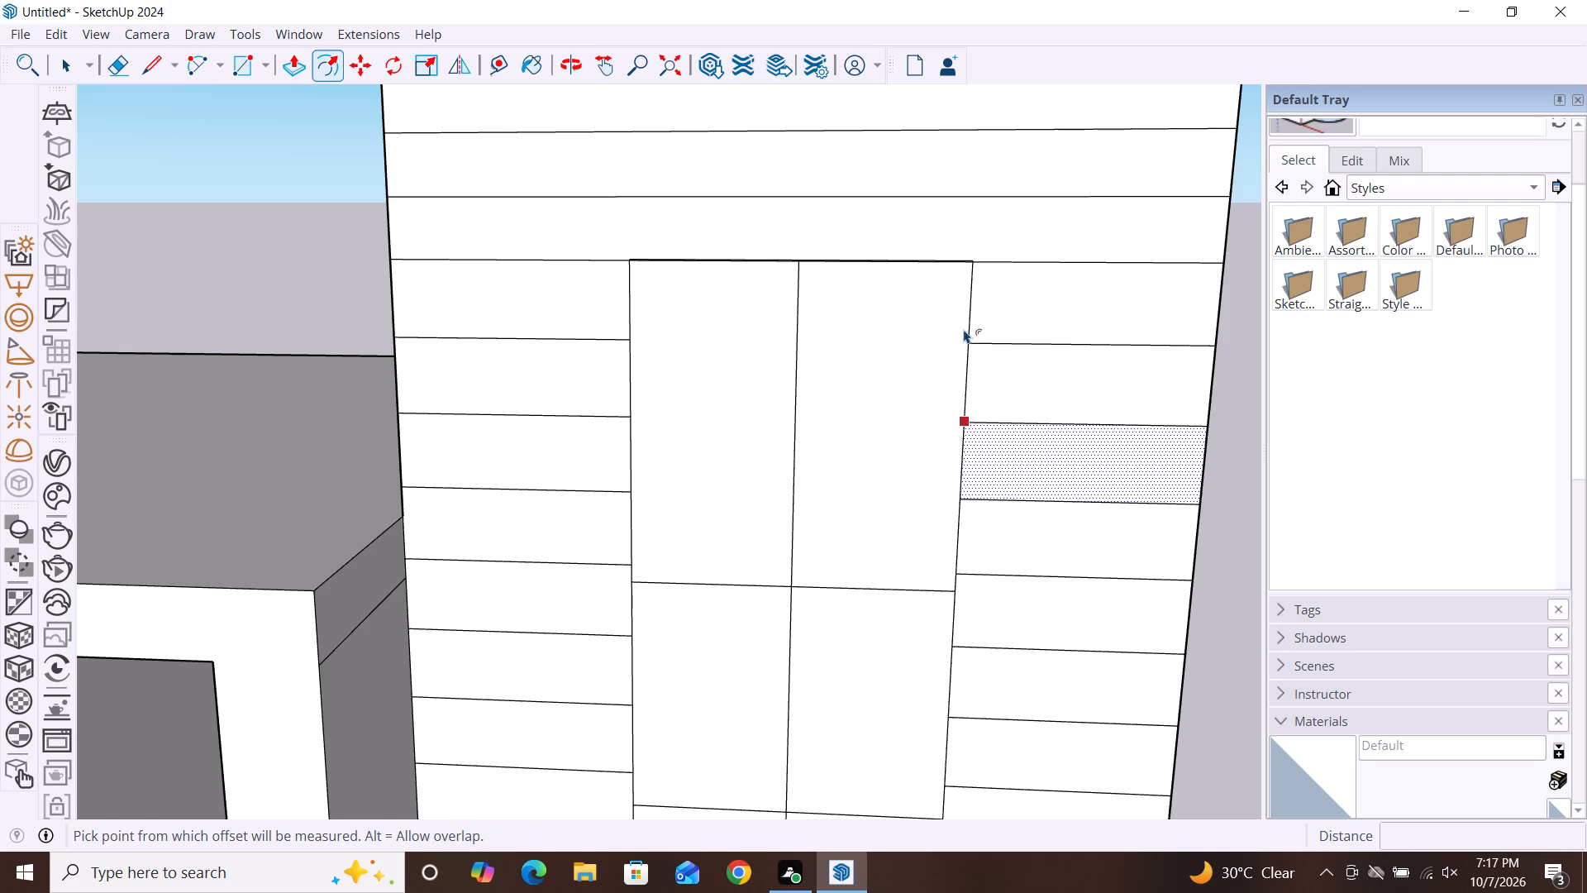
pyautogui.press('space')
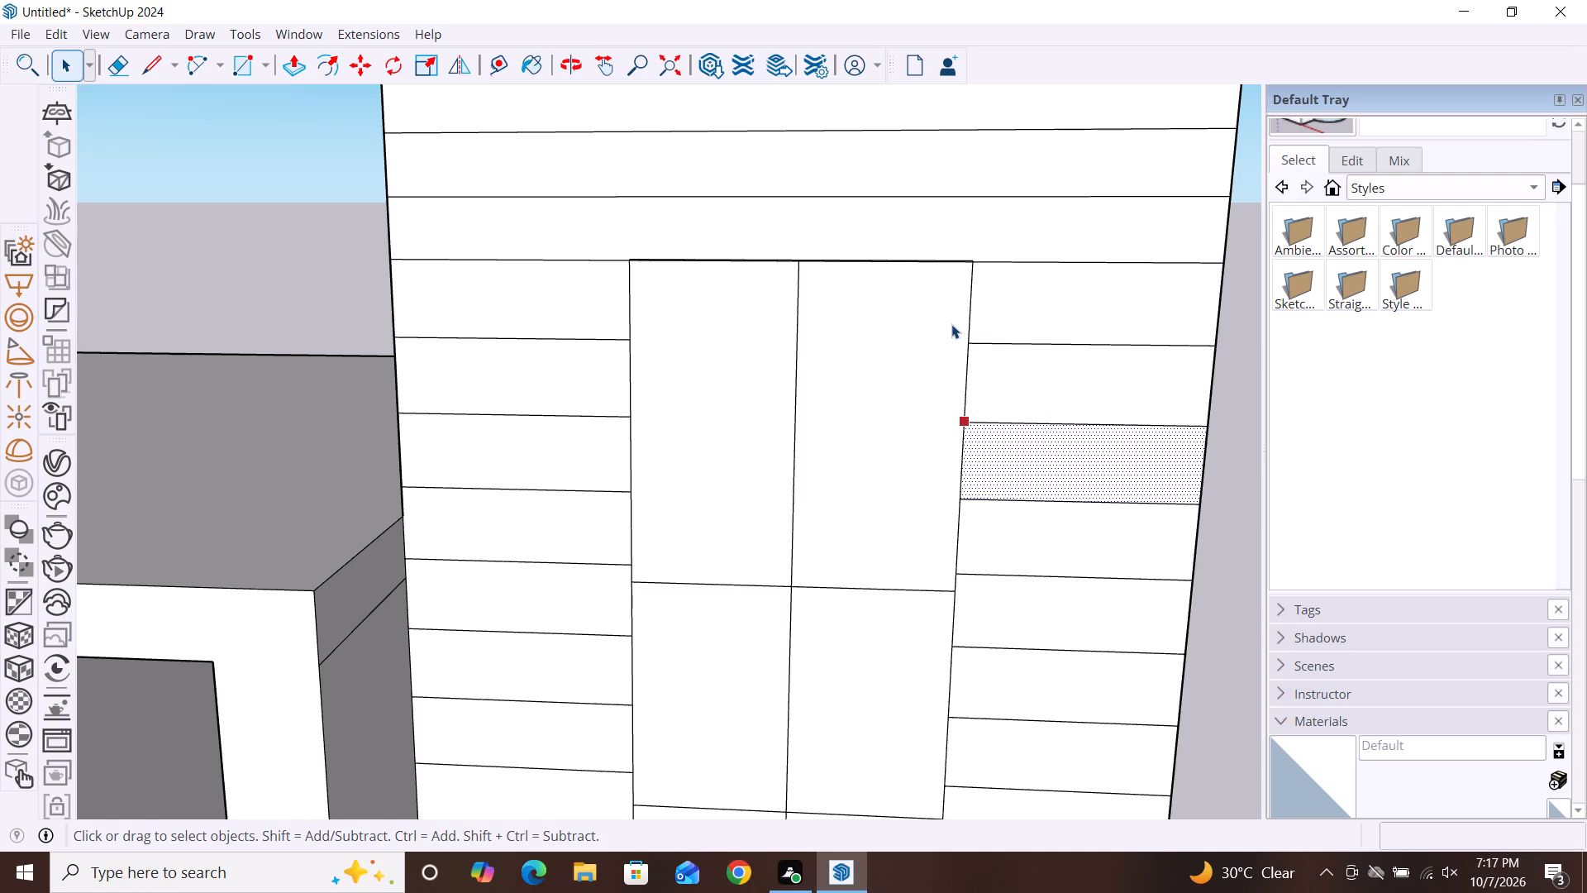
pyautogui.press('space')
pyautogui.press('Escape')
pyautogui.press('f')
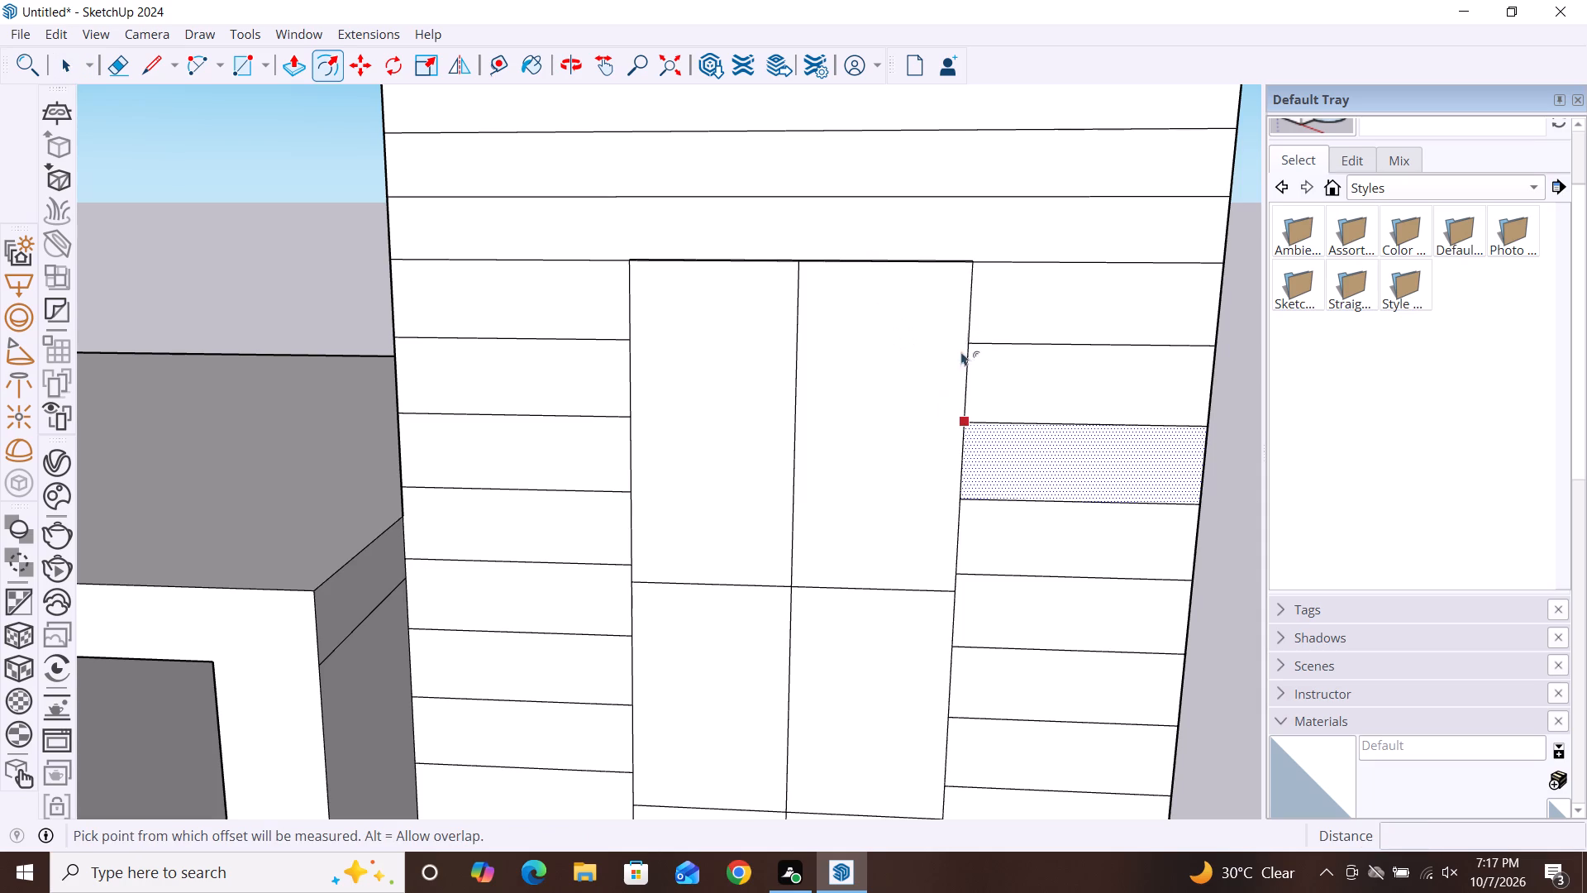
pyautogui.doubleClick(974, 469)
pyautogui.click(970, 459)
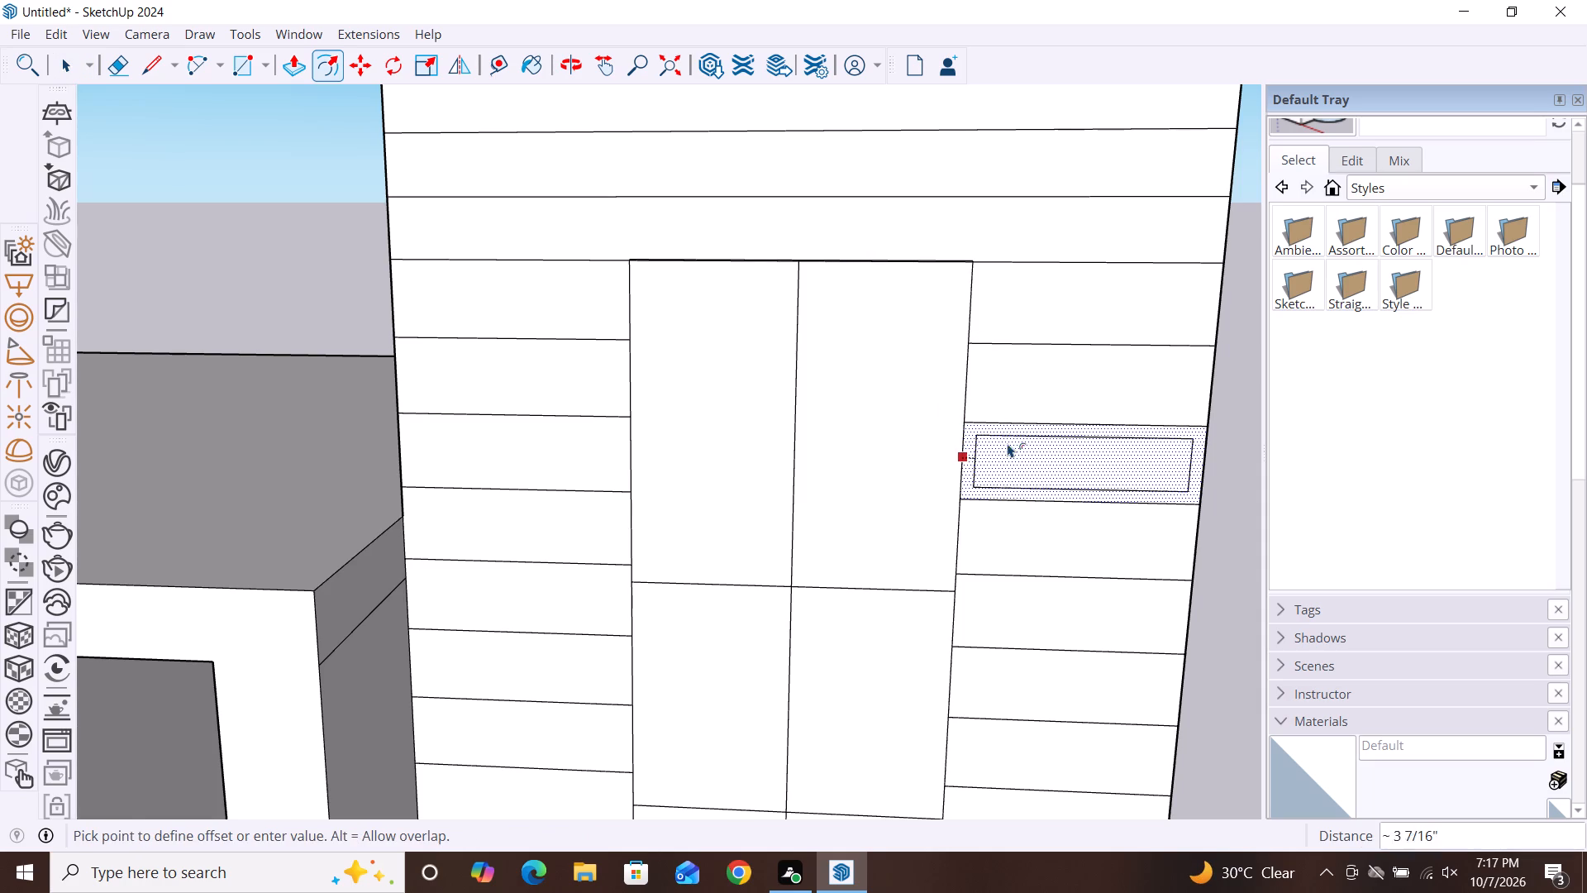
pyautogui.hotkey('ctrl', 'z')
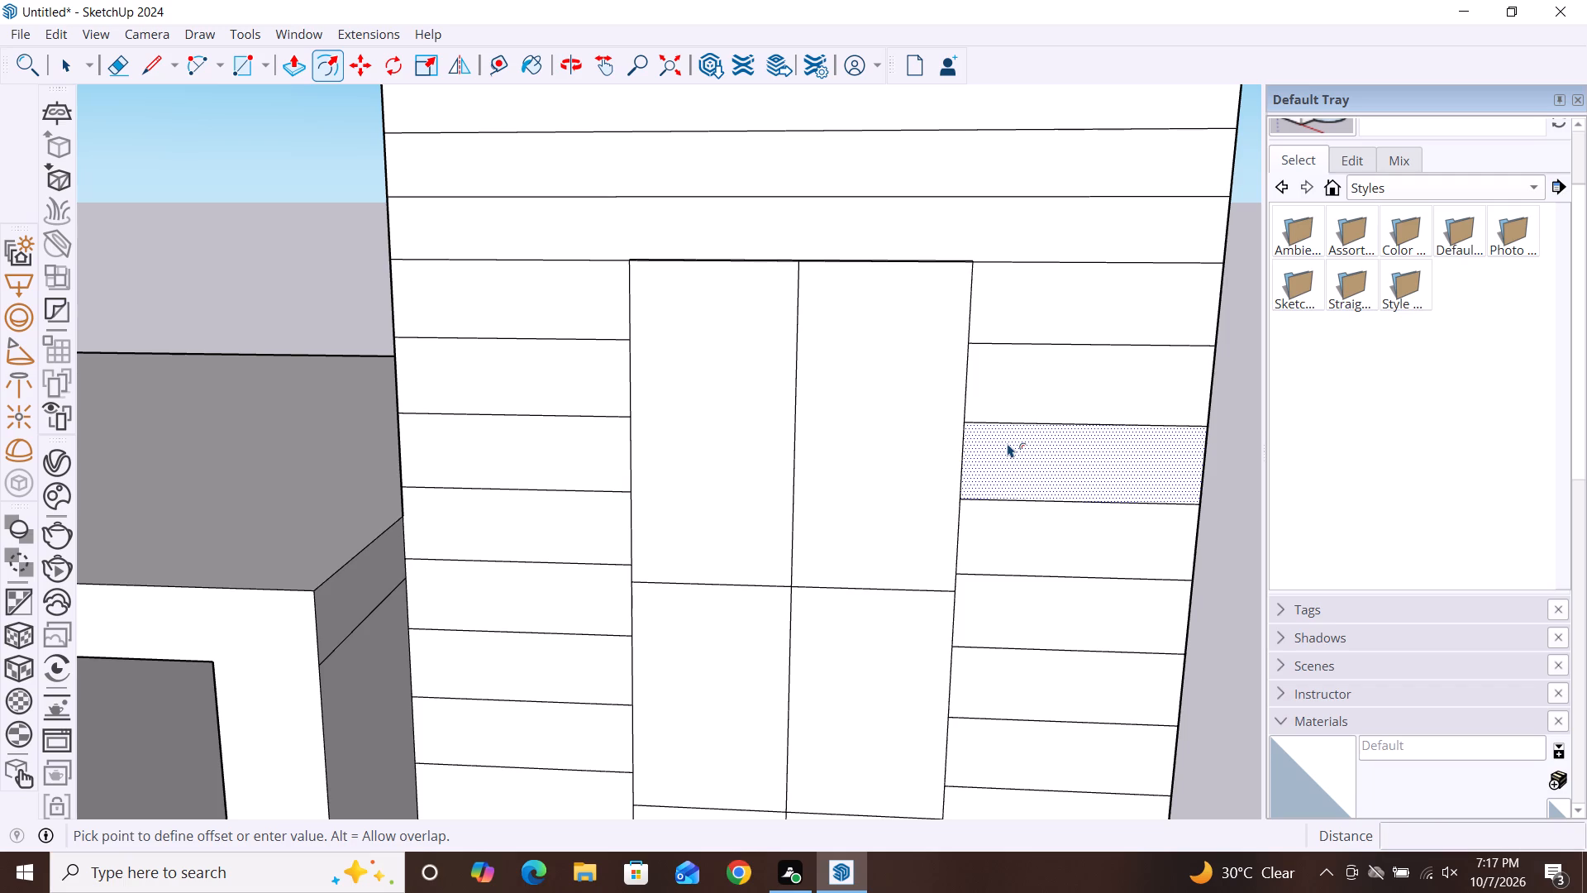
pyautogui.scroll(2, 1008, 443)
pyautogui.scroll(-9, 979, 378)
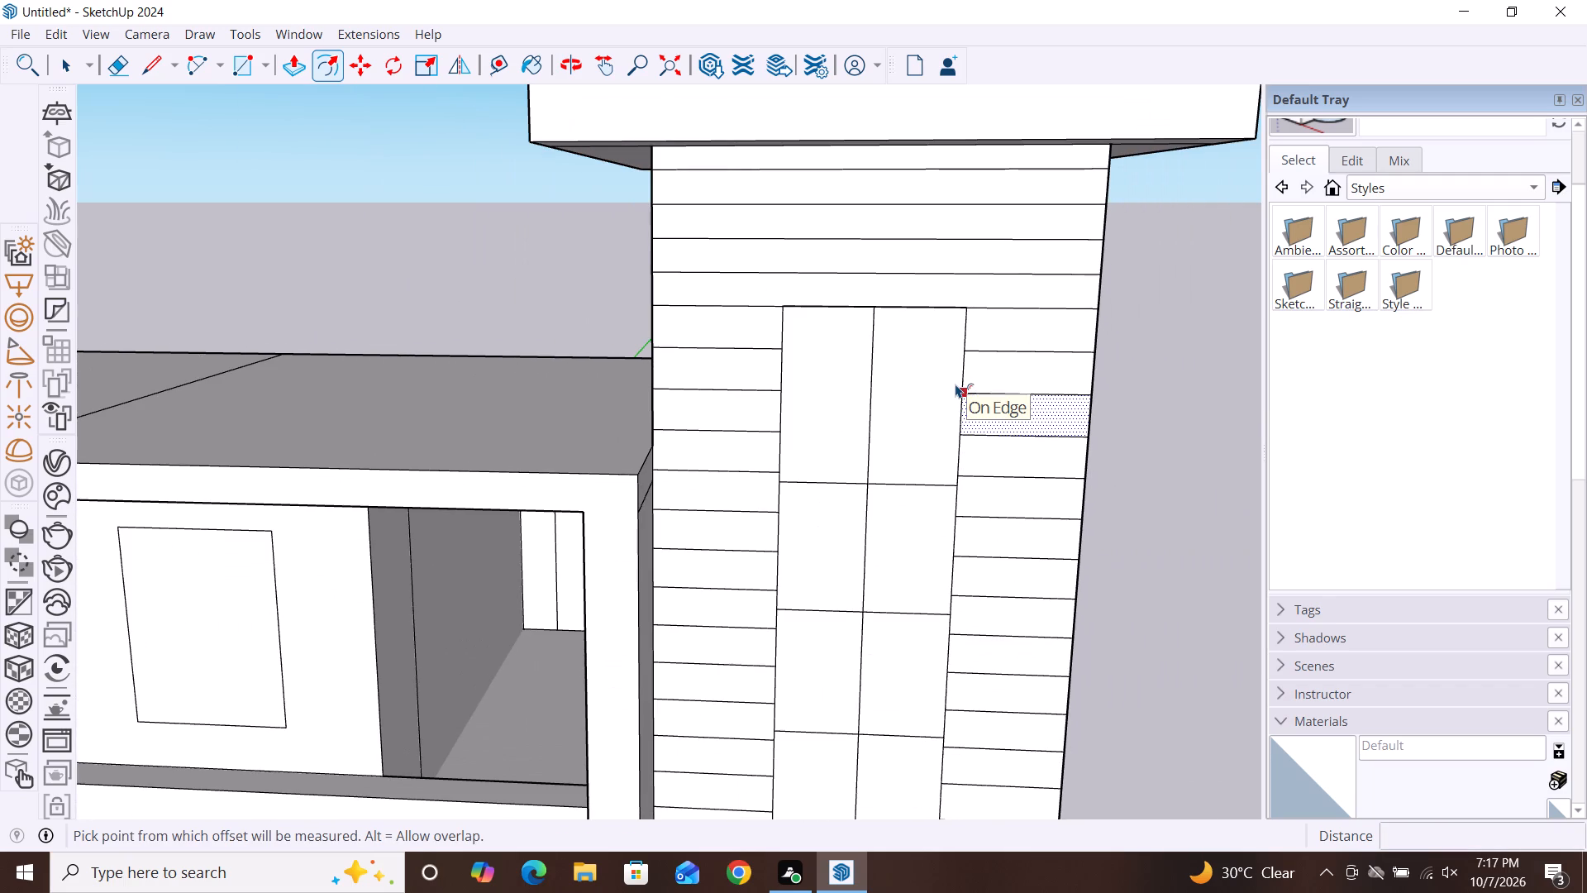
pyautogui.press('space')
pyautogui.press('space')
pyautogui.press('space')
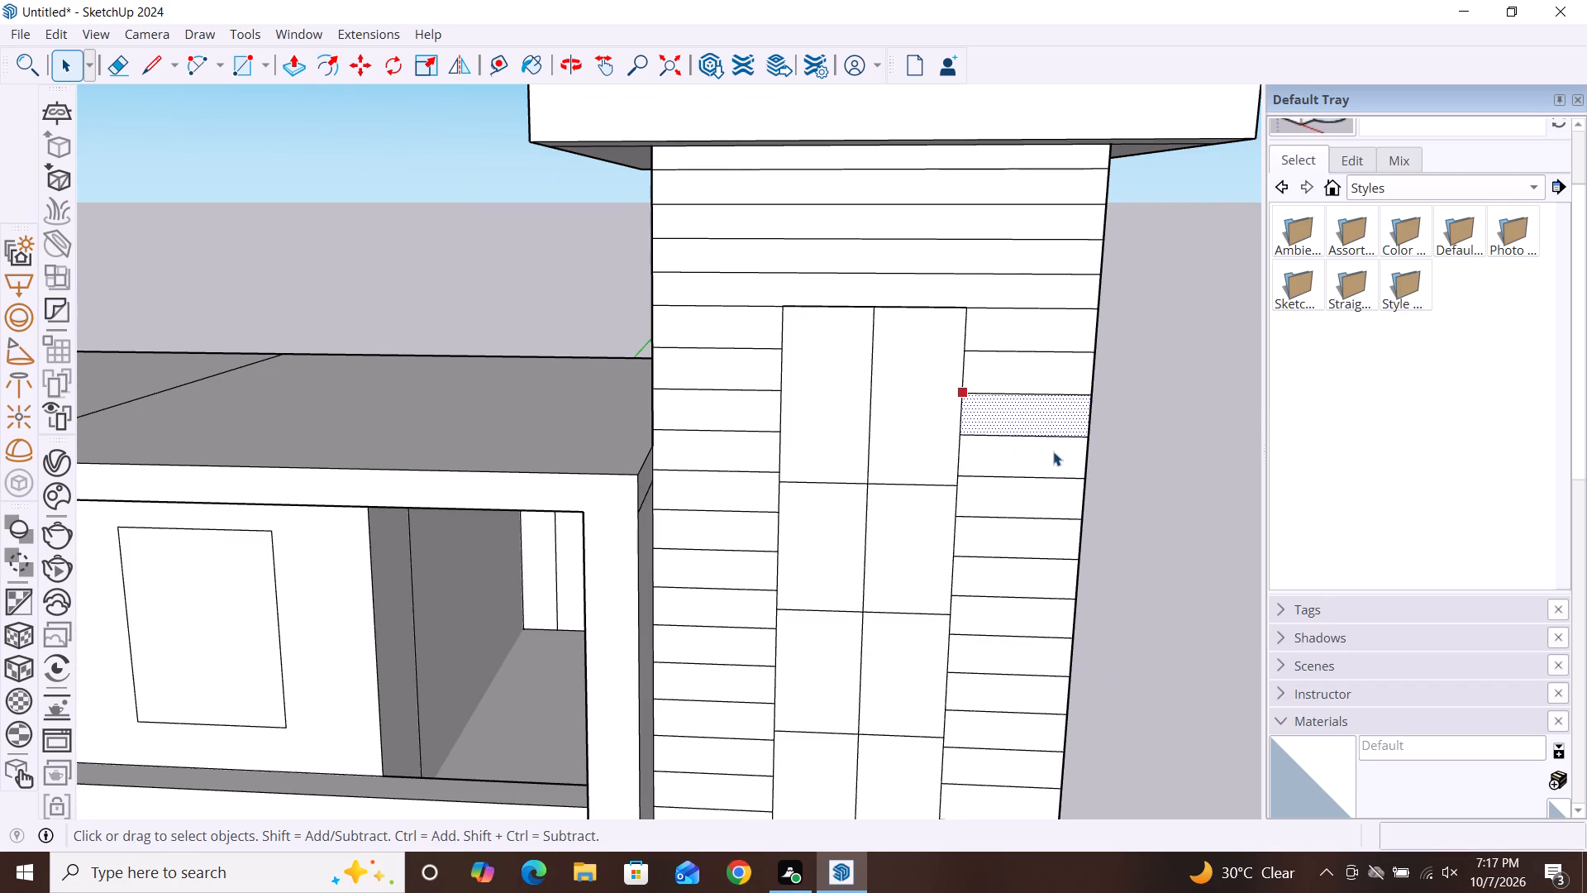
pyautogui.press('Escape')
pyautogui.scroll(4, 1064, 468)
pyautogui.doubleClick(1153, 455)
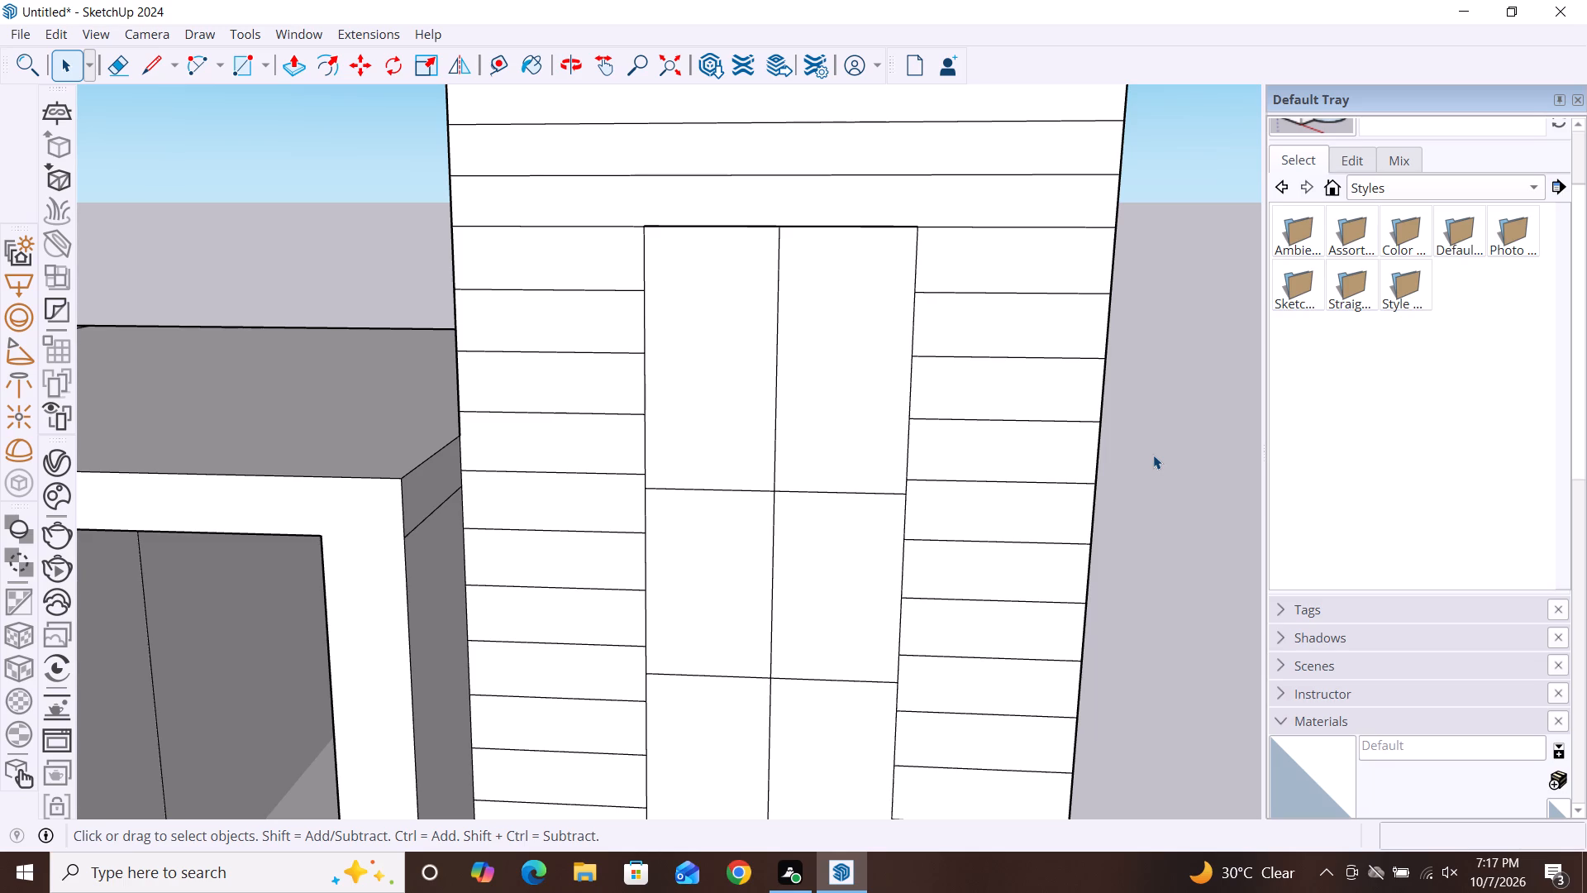
# Copy the two top edge segments of the tower's tall window straight up about 2 15/16".
pyautogui.scroll(-2, 898, 241)
pyautogui.scroll(3, 727, 232)
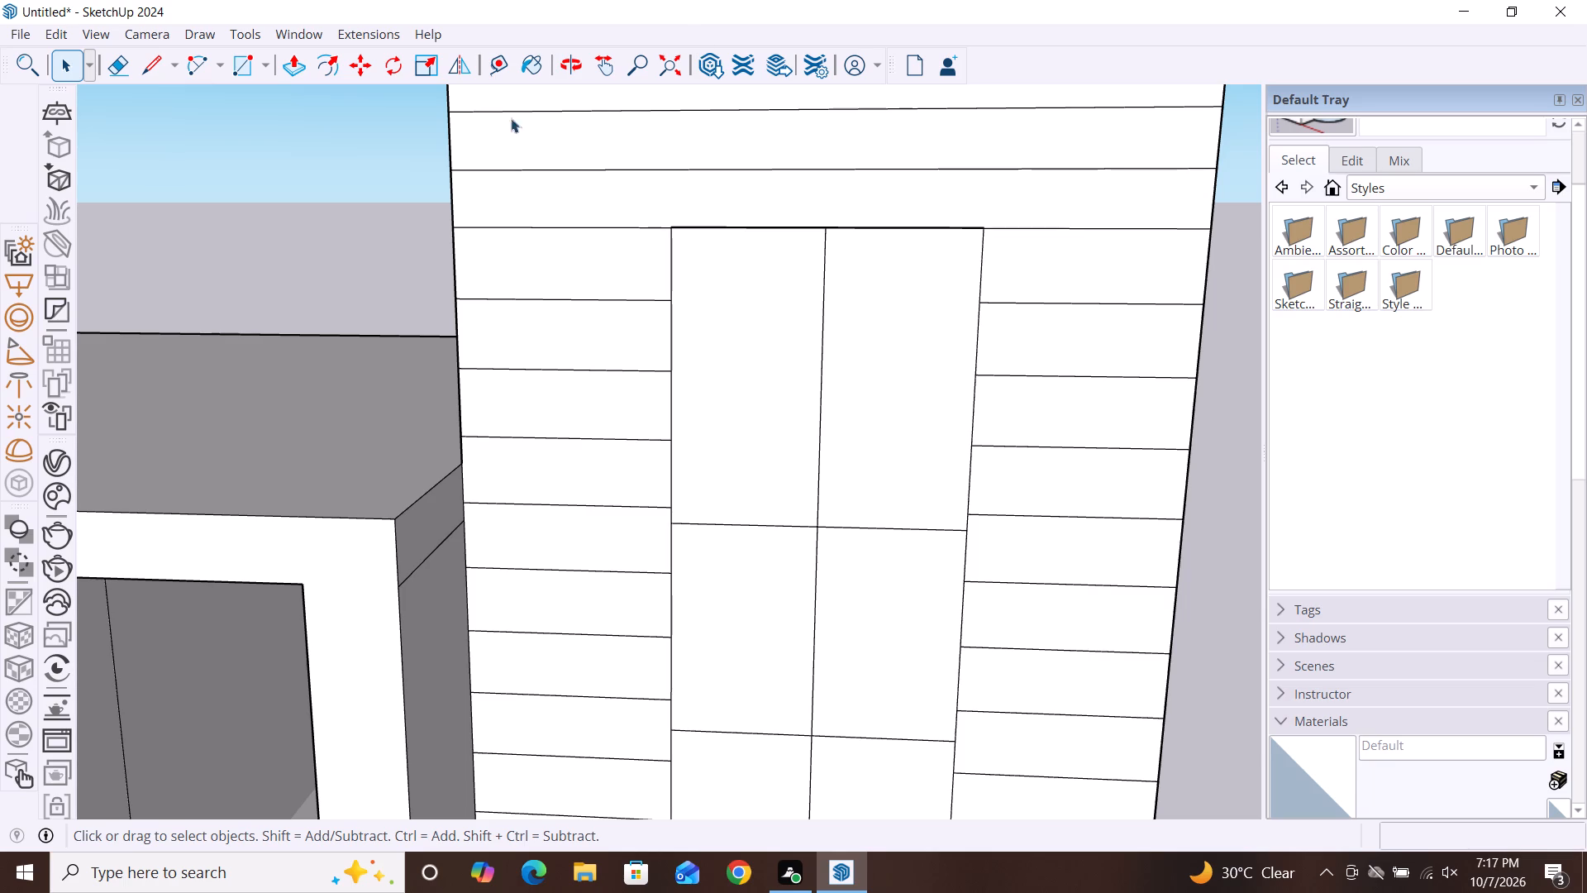
pyautogui.click(776, 227)
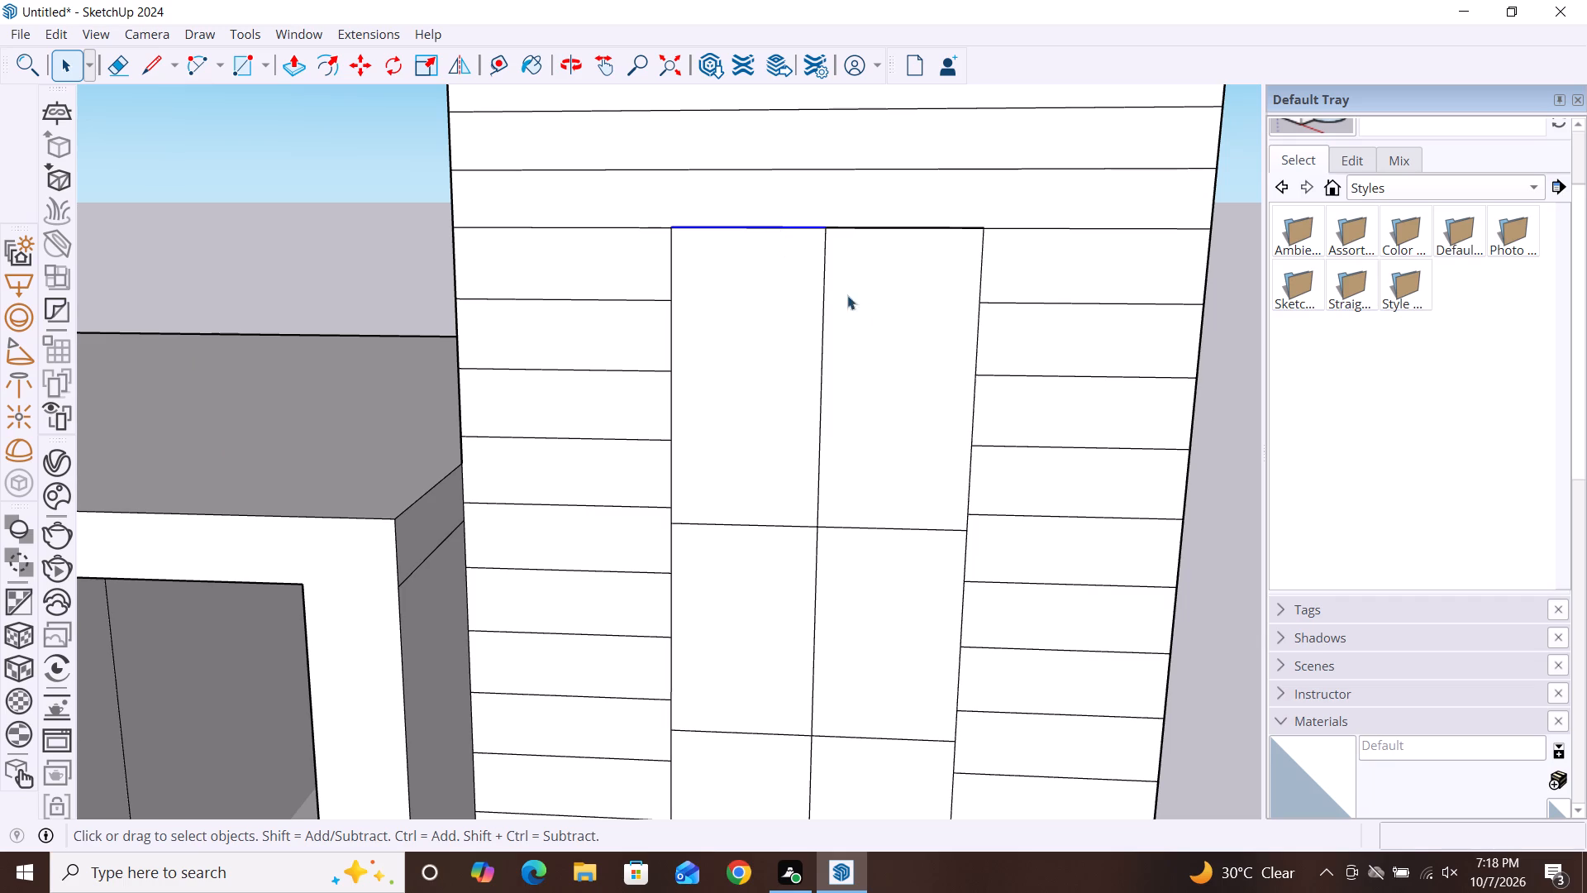
pyautogui.doubleClick(927, 227)
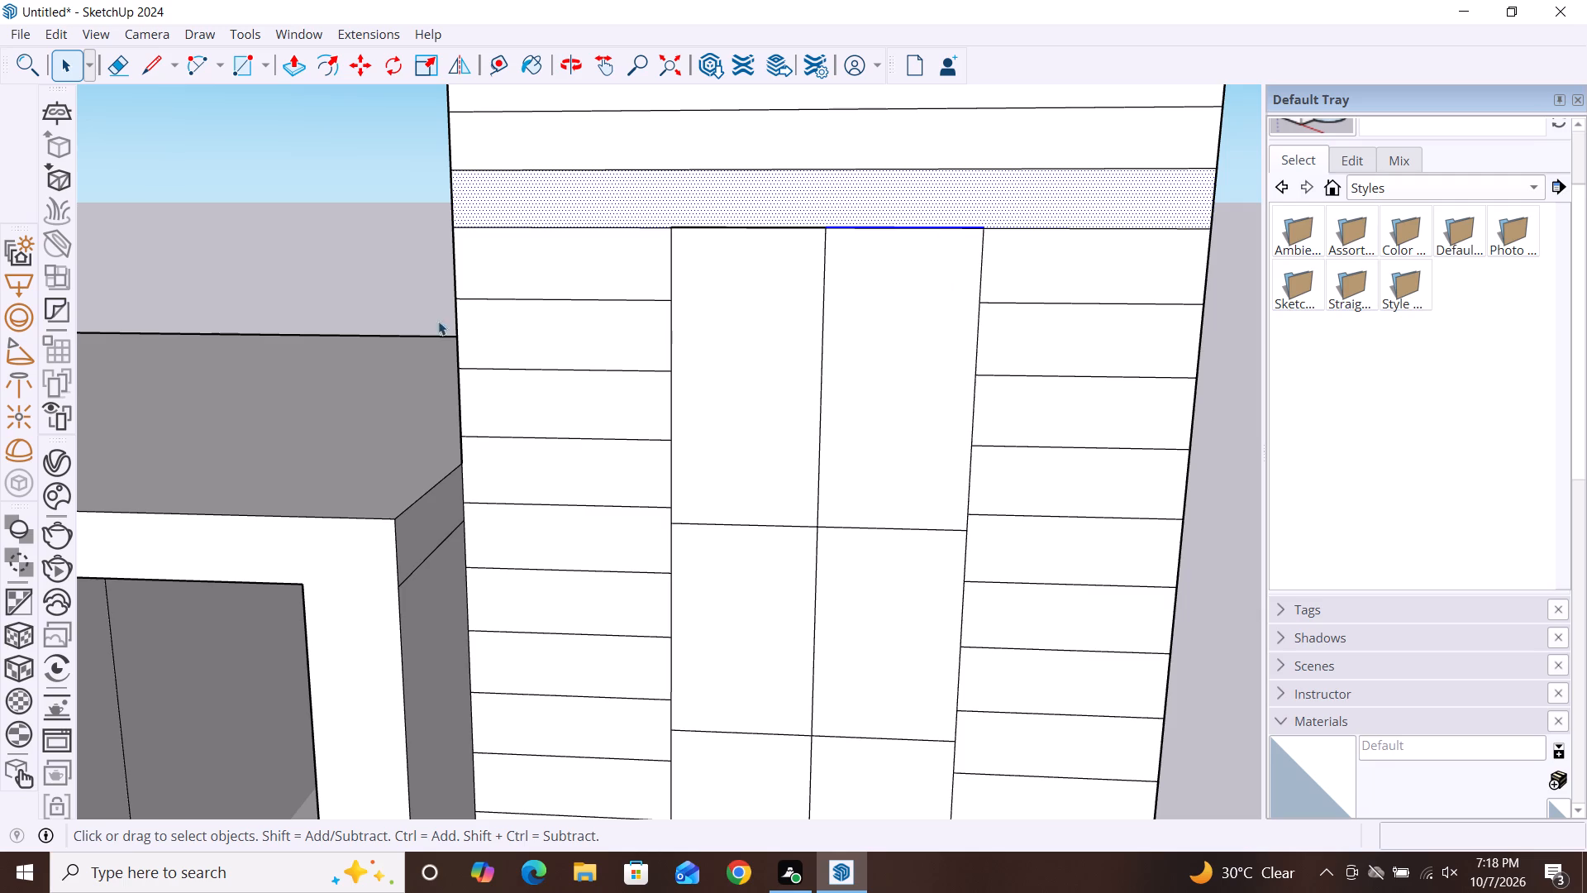
pyautogui.click(396, 318)
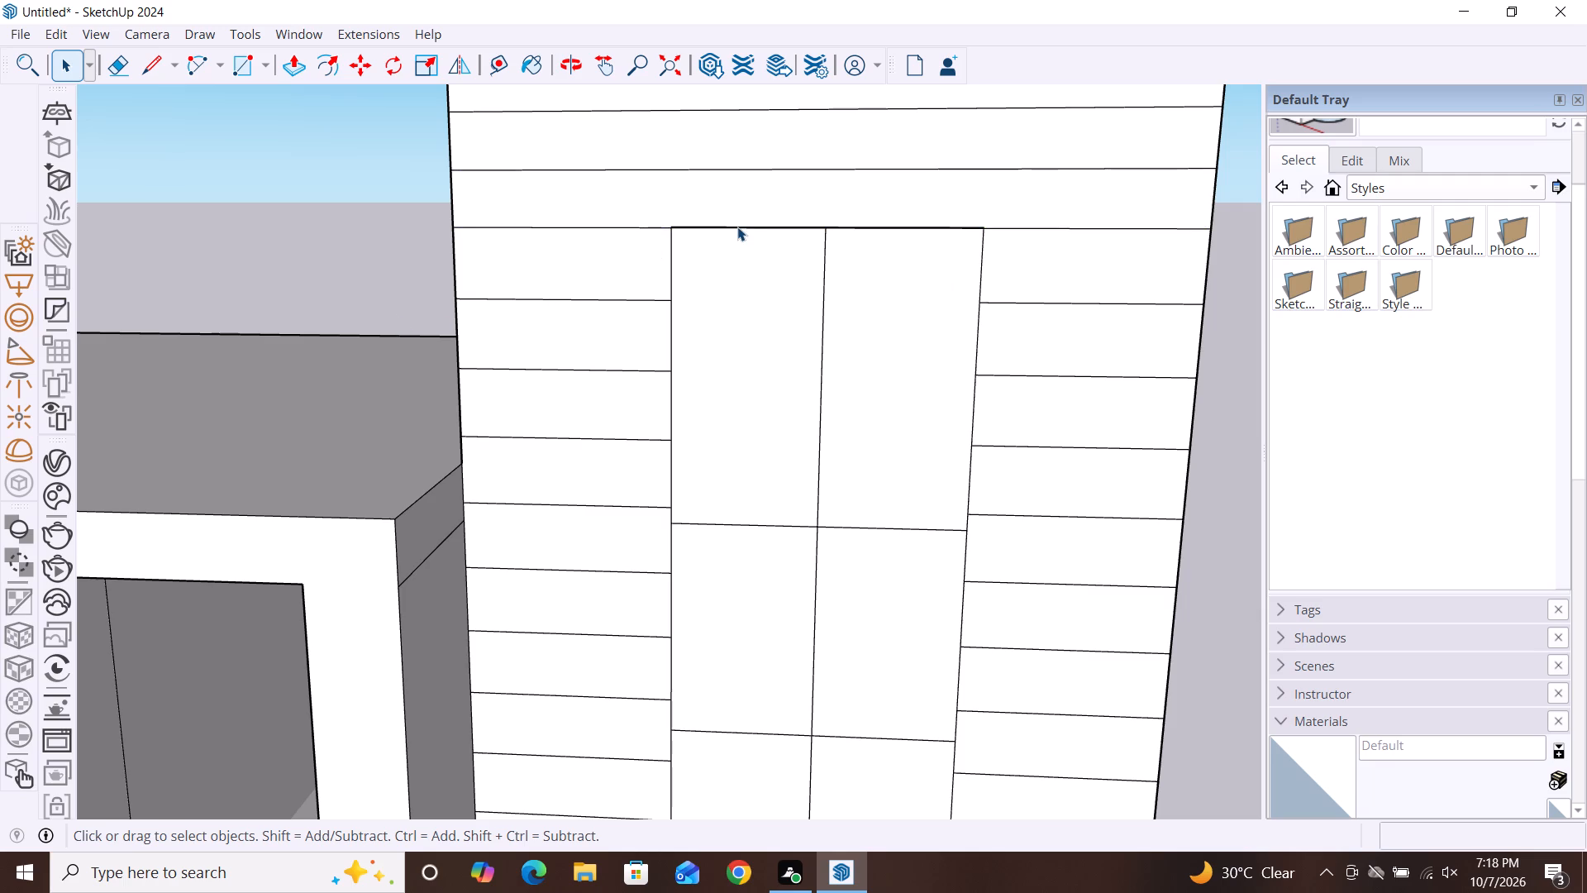
pyautogui.click(740, 227)
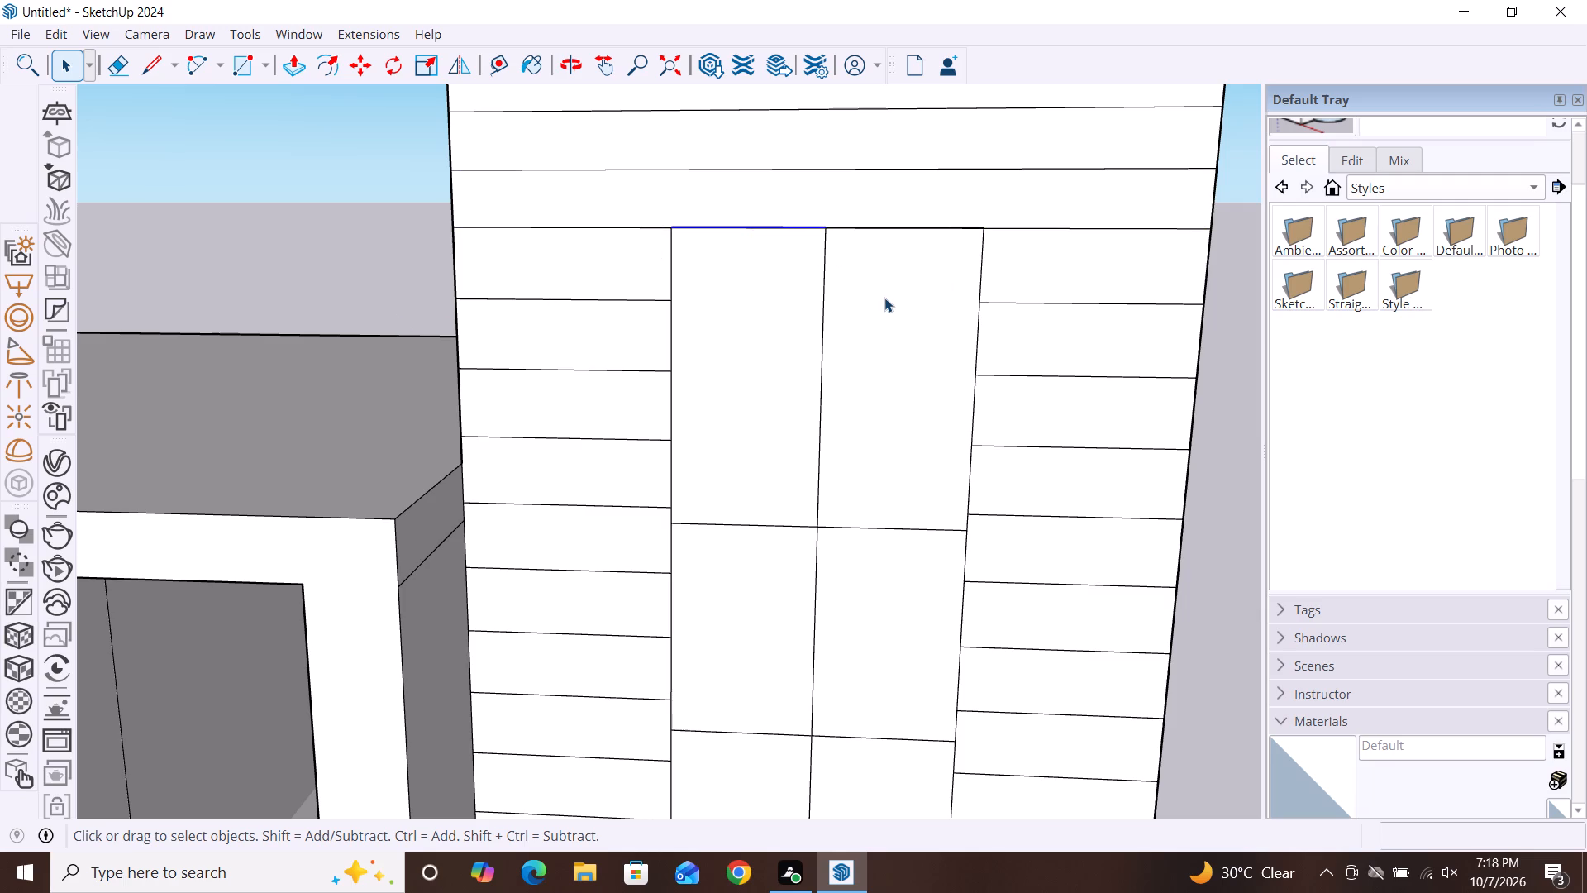
pyautogui.keyDown('ctrl'); pyautogui.doubleClick(903, 227); pyautogui.keyUp('ctrl')
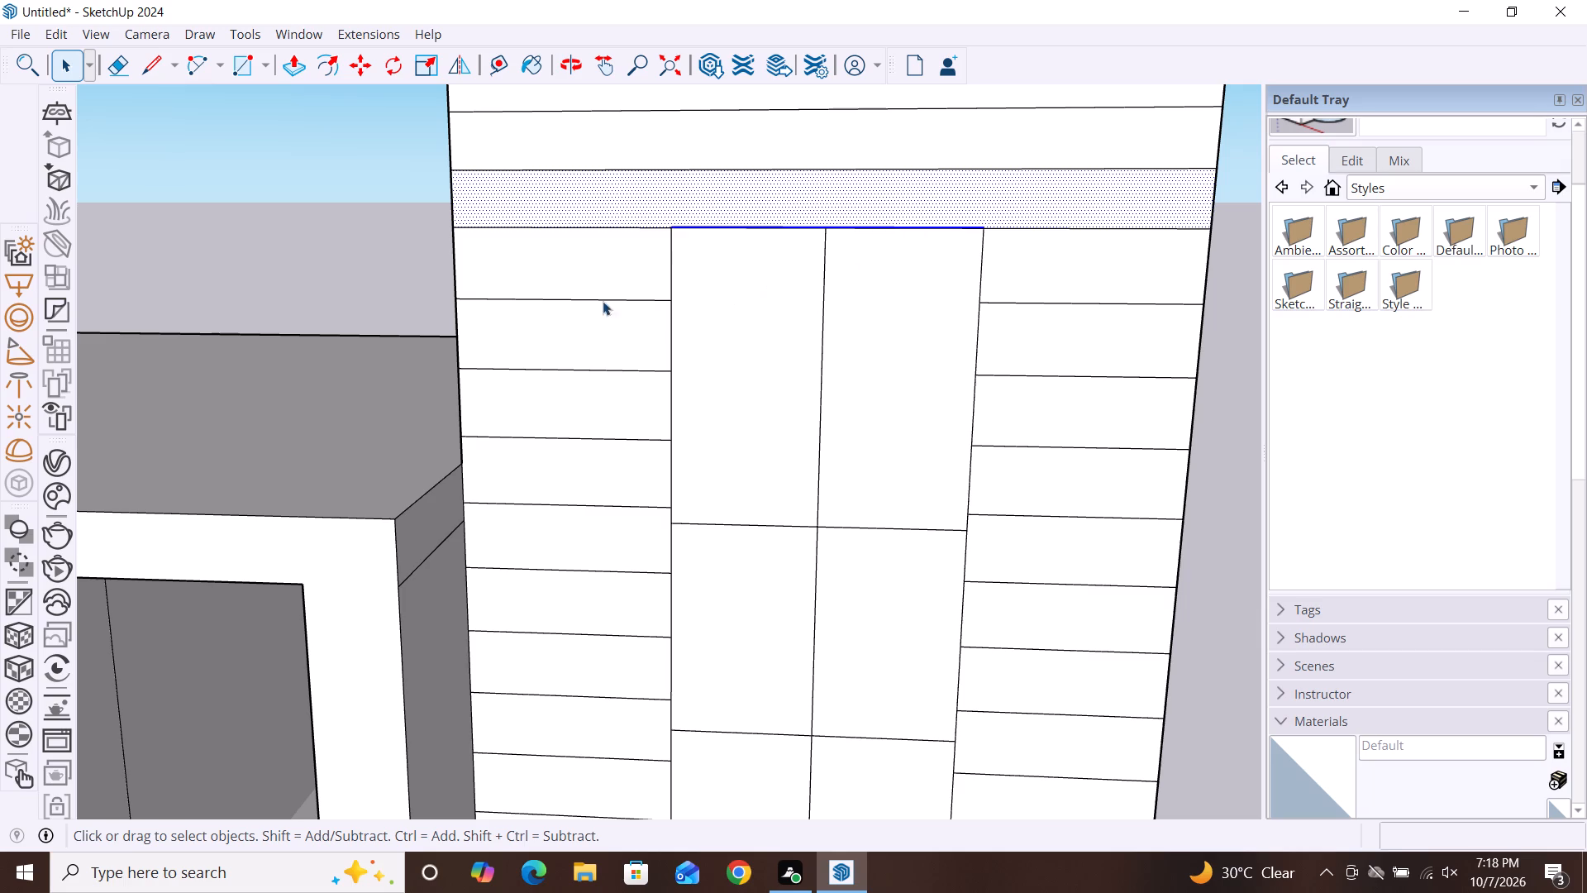
pyautogui.click(354, 303)
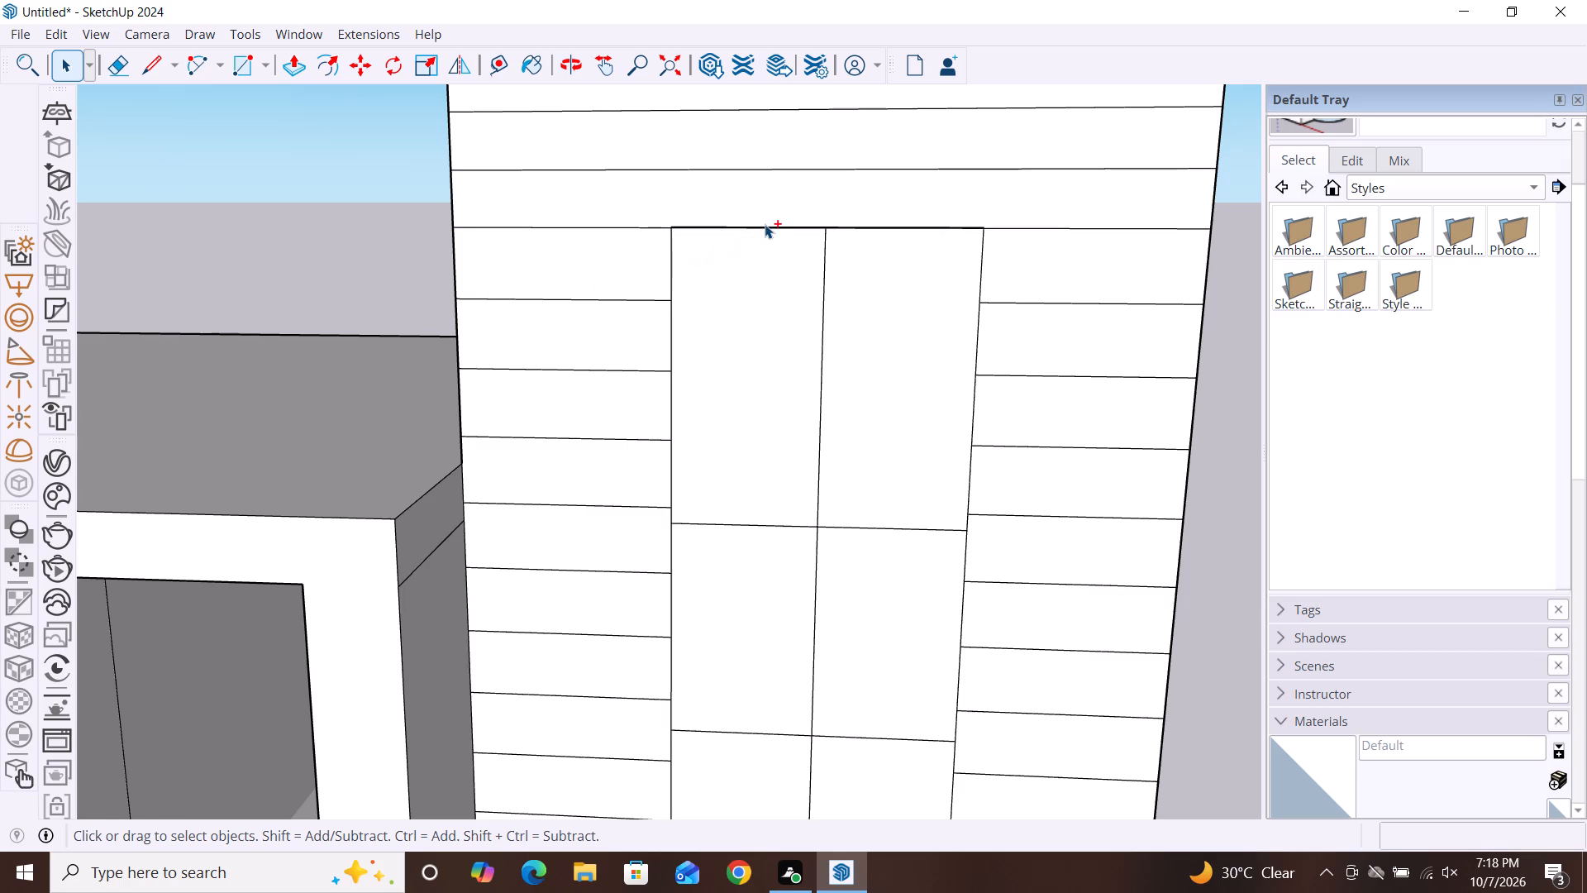
pyautogui.keyDown('ctrl'); pyautogui.click(765, 228); pyautogui.keyUp('ctrl')
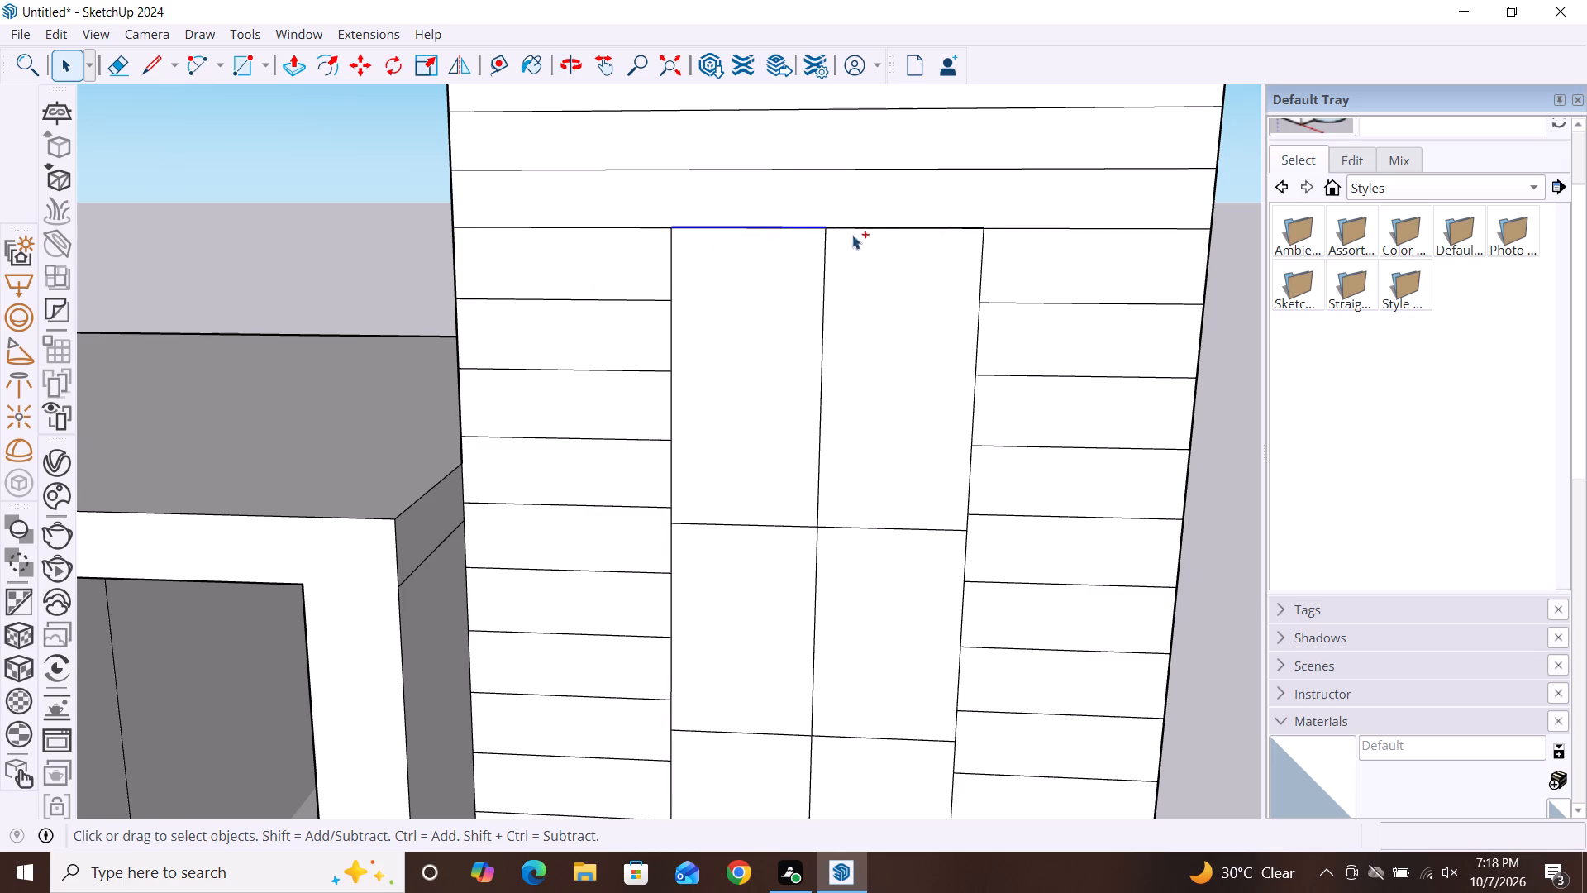
pyautogui.keyDown('ctrl'); pyautogui.click(876, 227); pyautogui.keyUp('ctrl')
pyautogui.press('m')
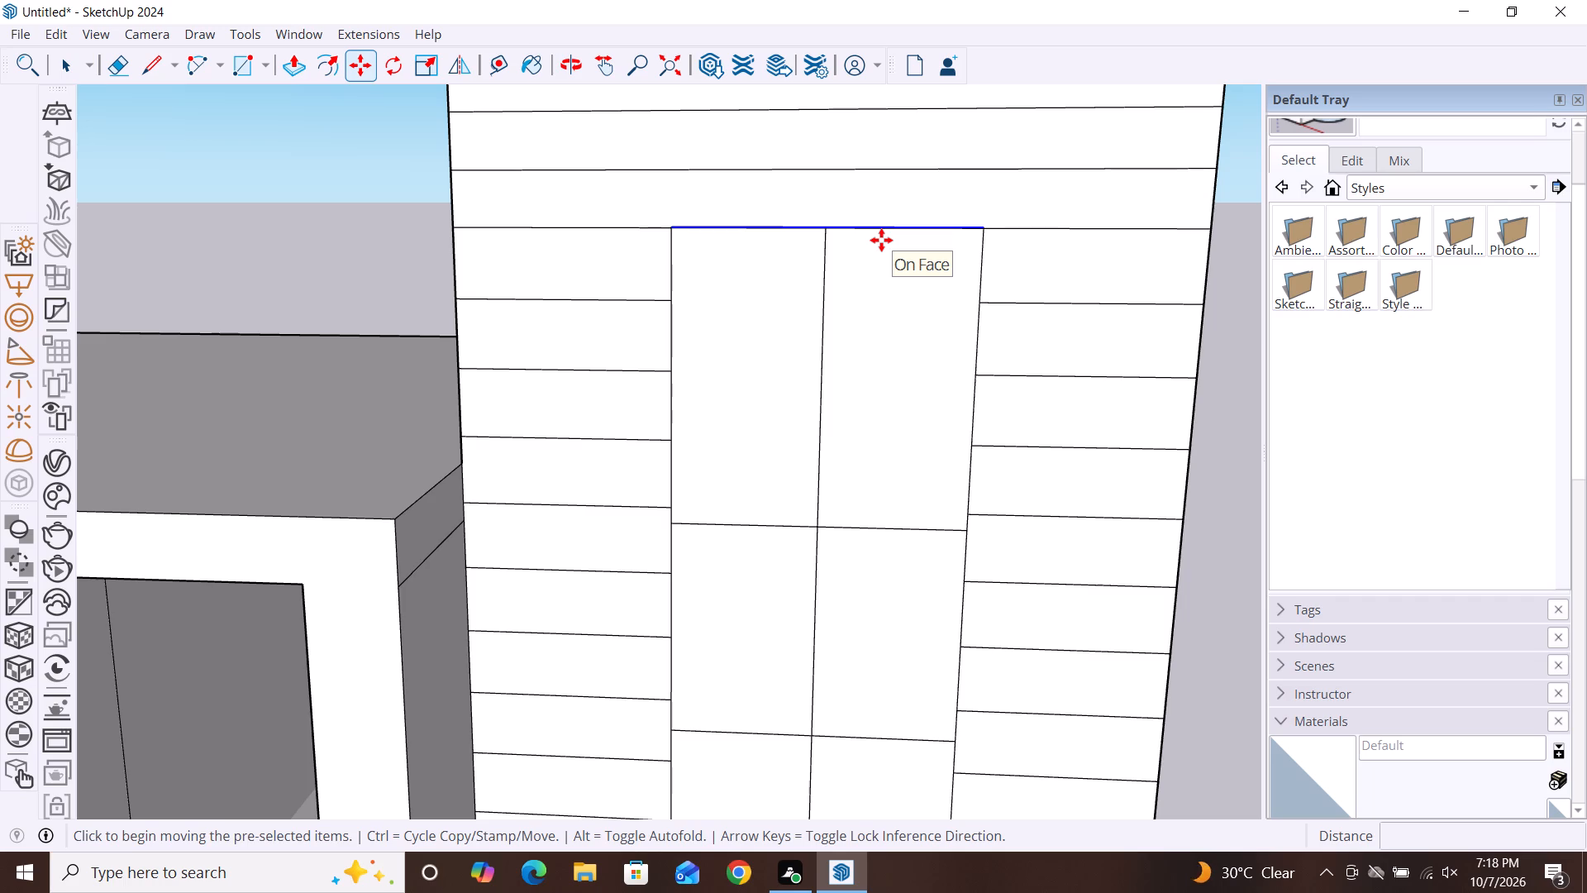
pyautogui.click(881, 239)
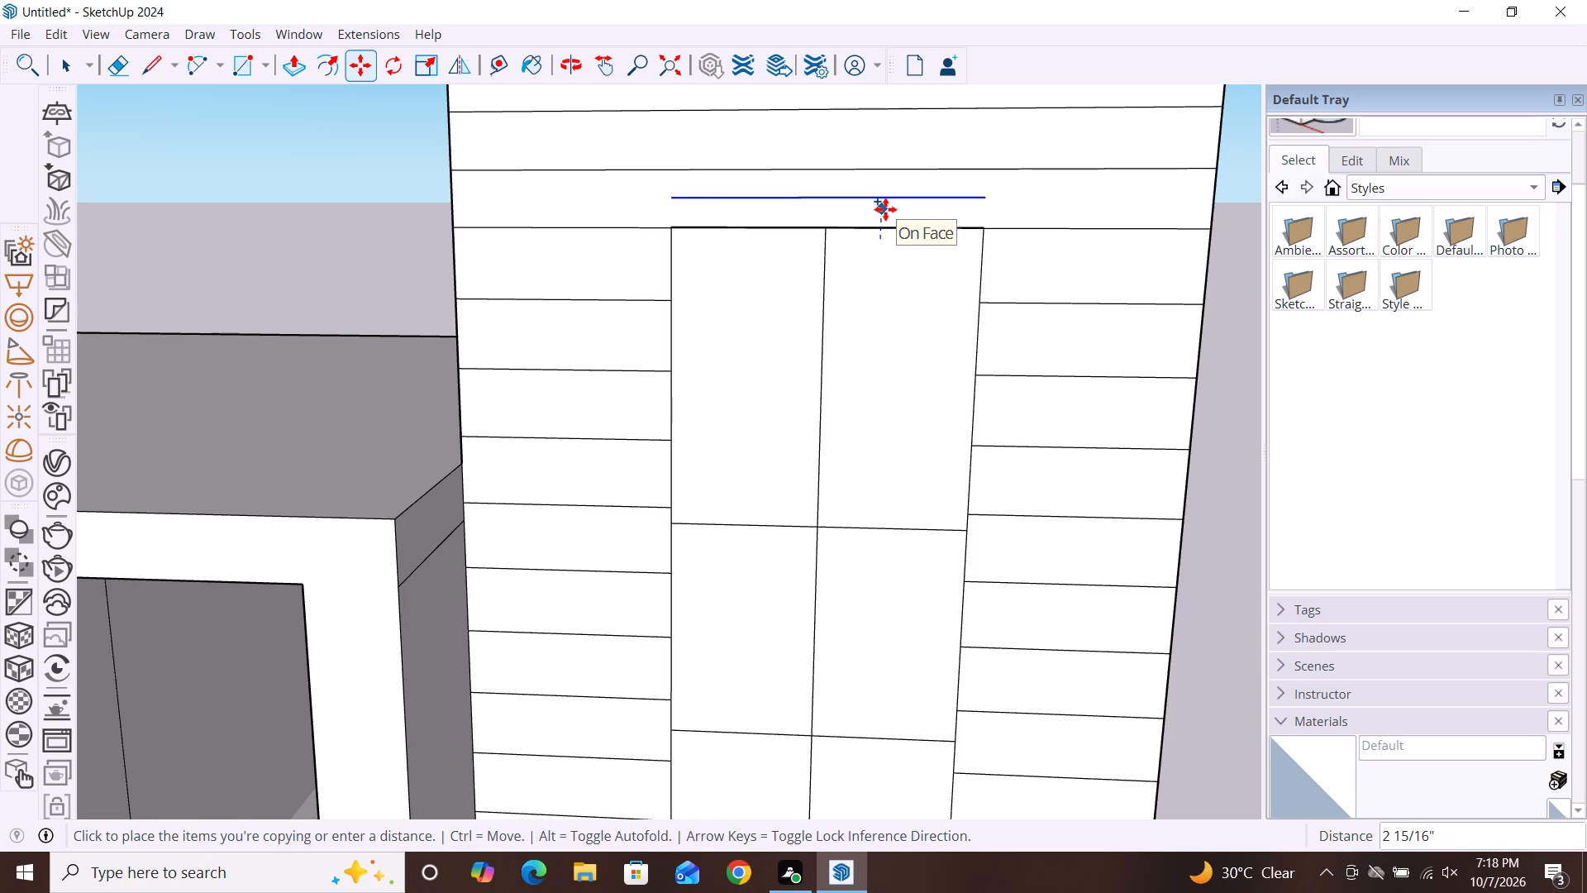
pyautogui.click(885, 209)
pyautogui.scroll(-1, 817, 342)
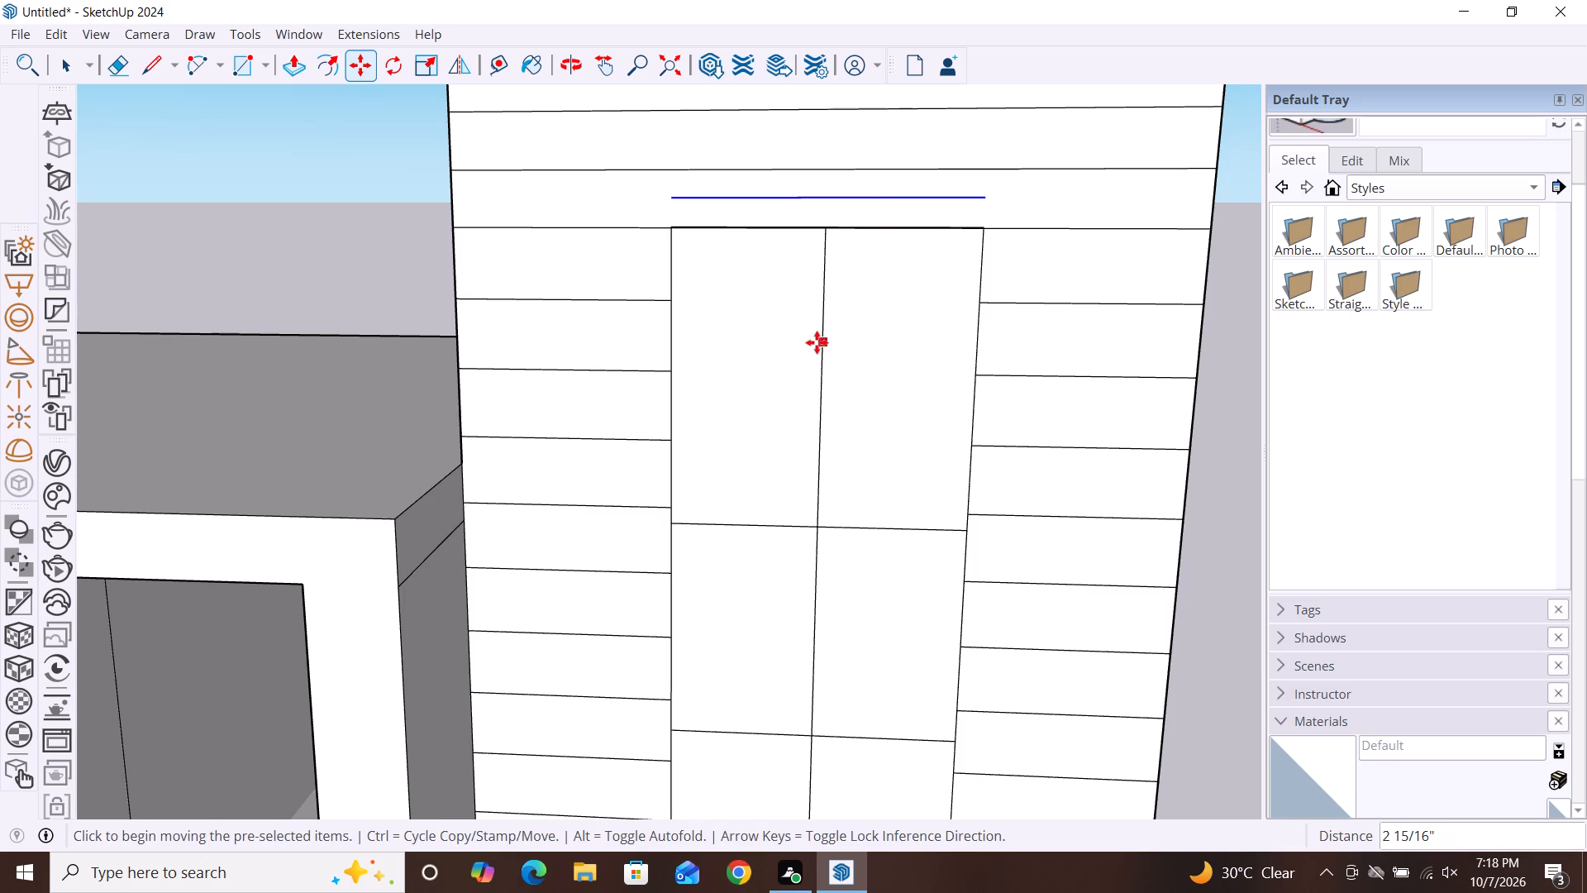
pyautogui.scroll(-5, 817, 342)
pyautogui.press('space')
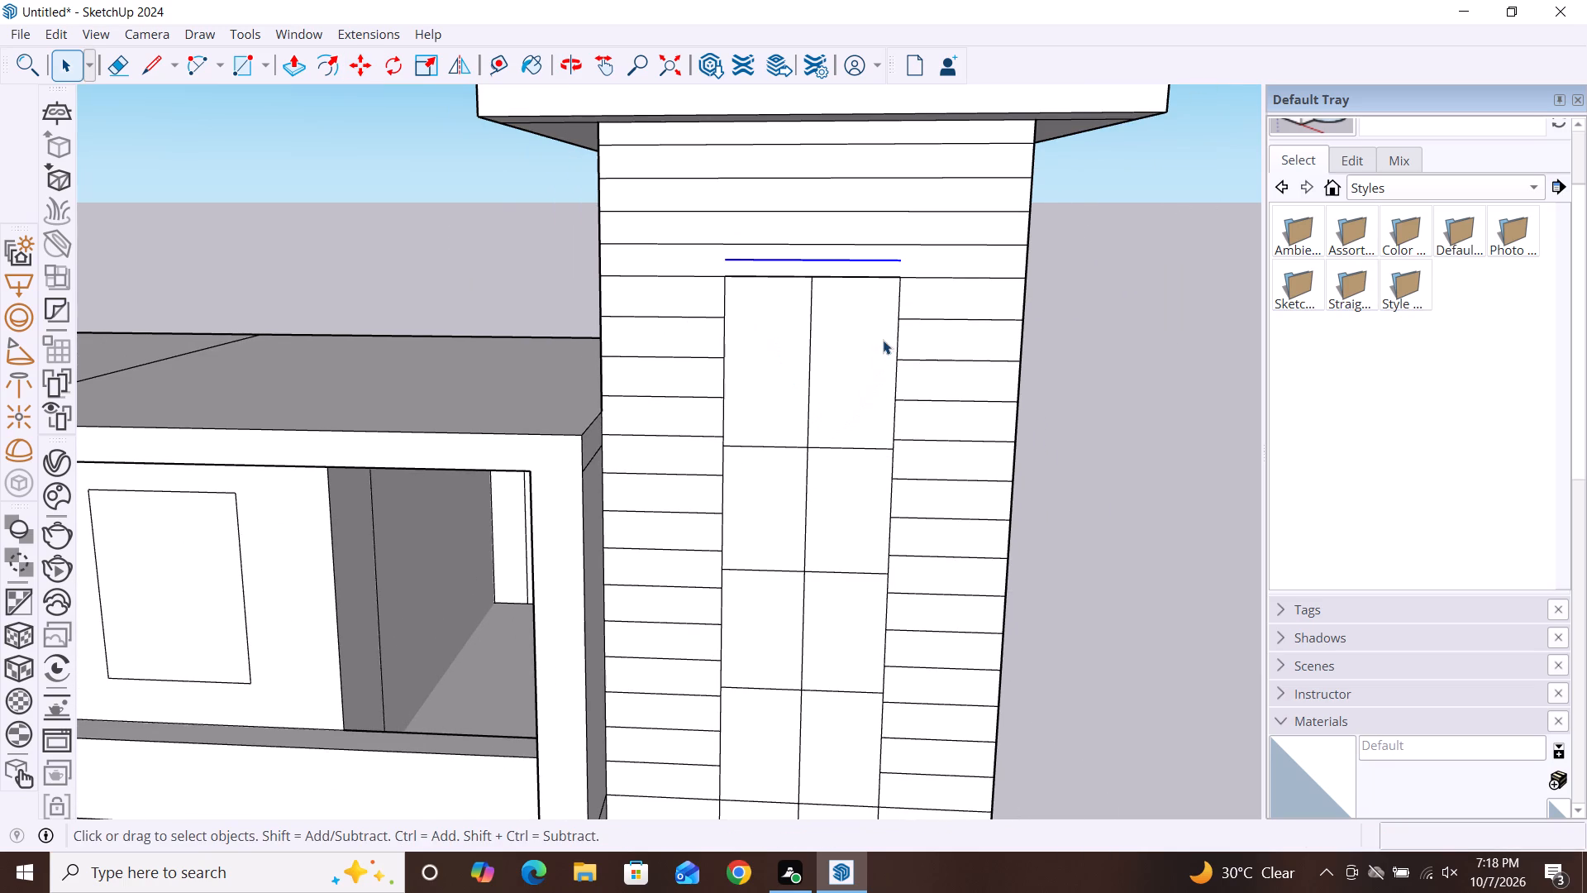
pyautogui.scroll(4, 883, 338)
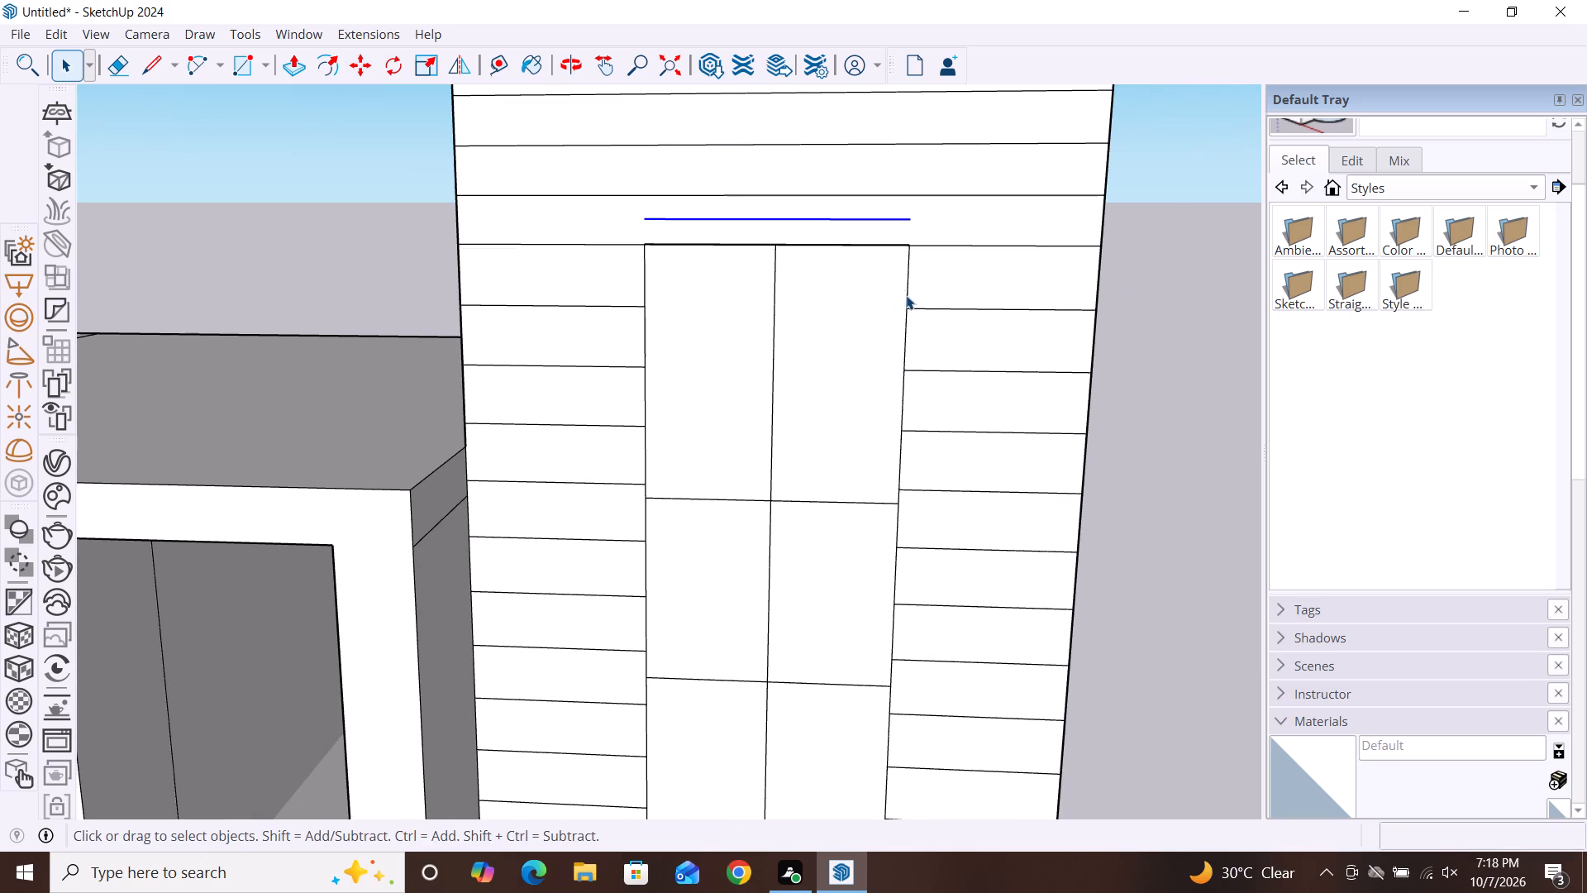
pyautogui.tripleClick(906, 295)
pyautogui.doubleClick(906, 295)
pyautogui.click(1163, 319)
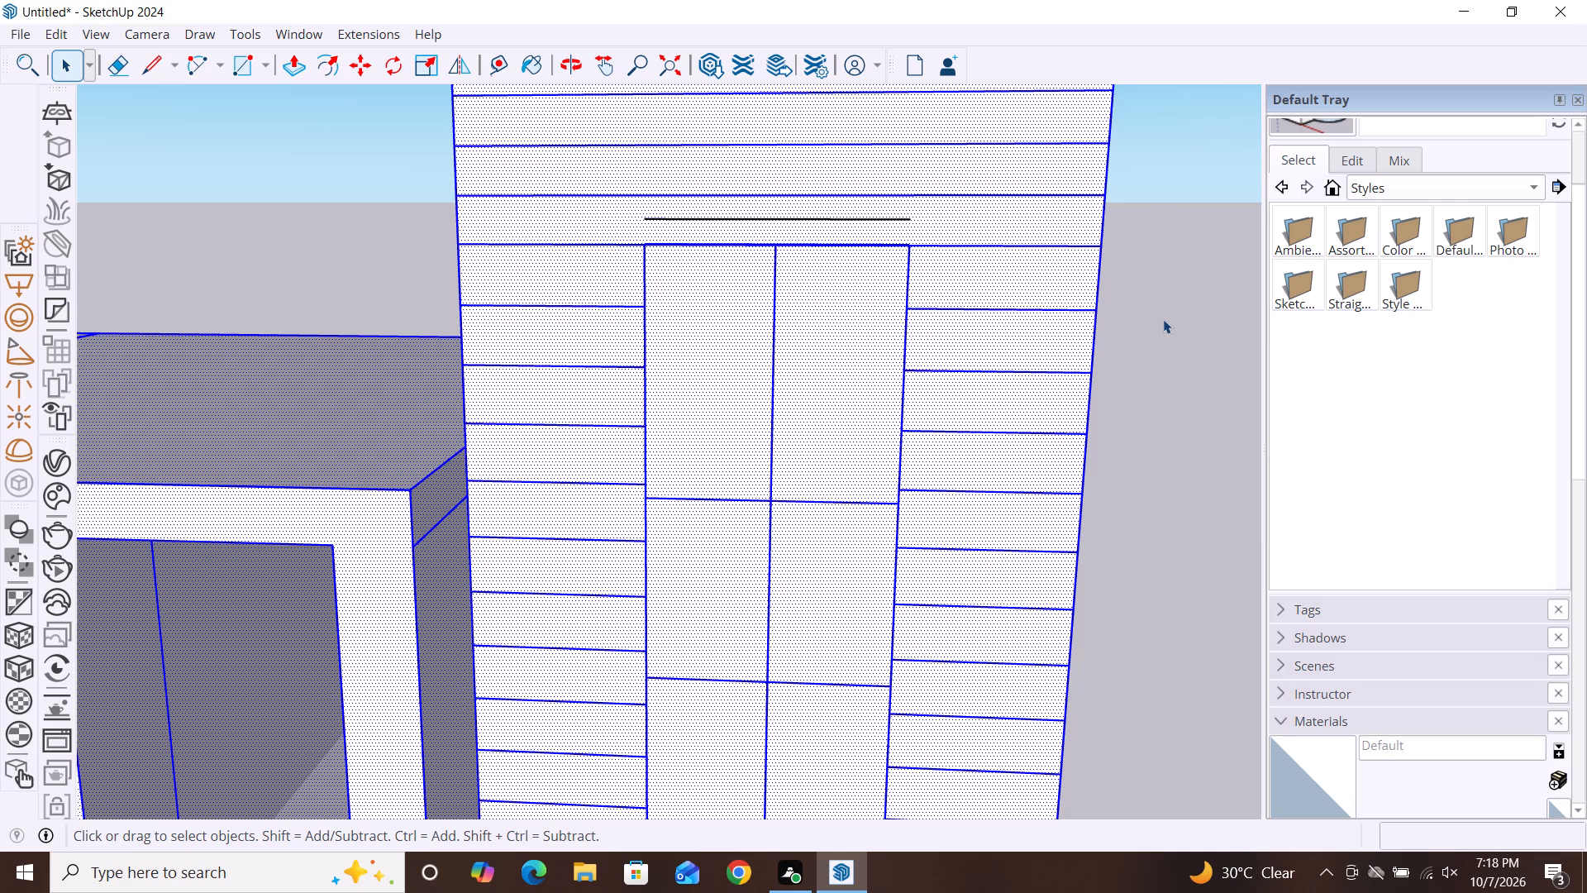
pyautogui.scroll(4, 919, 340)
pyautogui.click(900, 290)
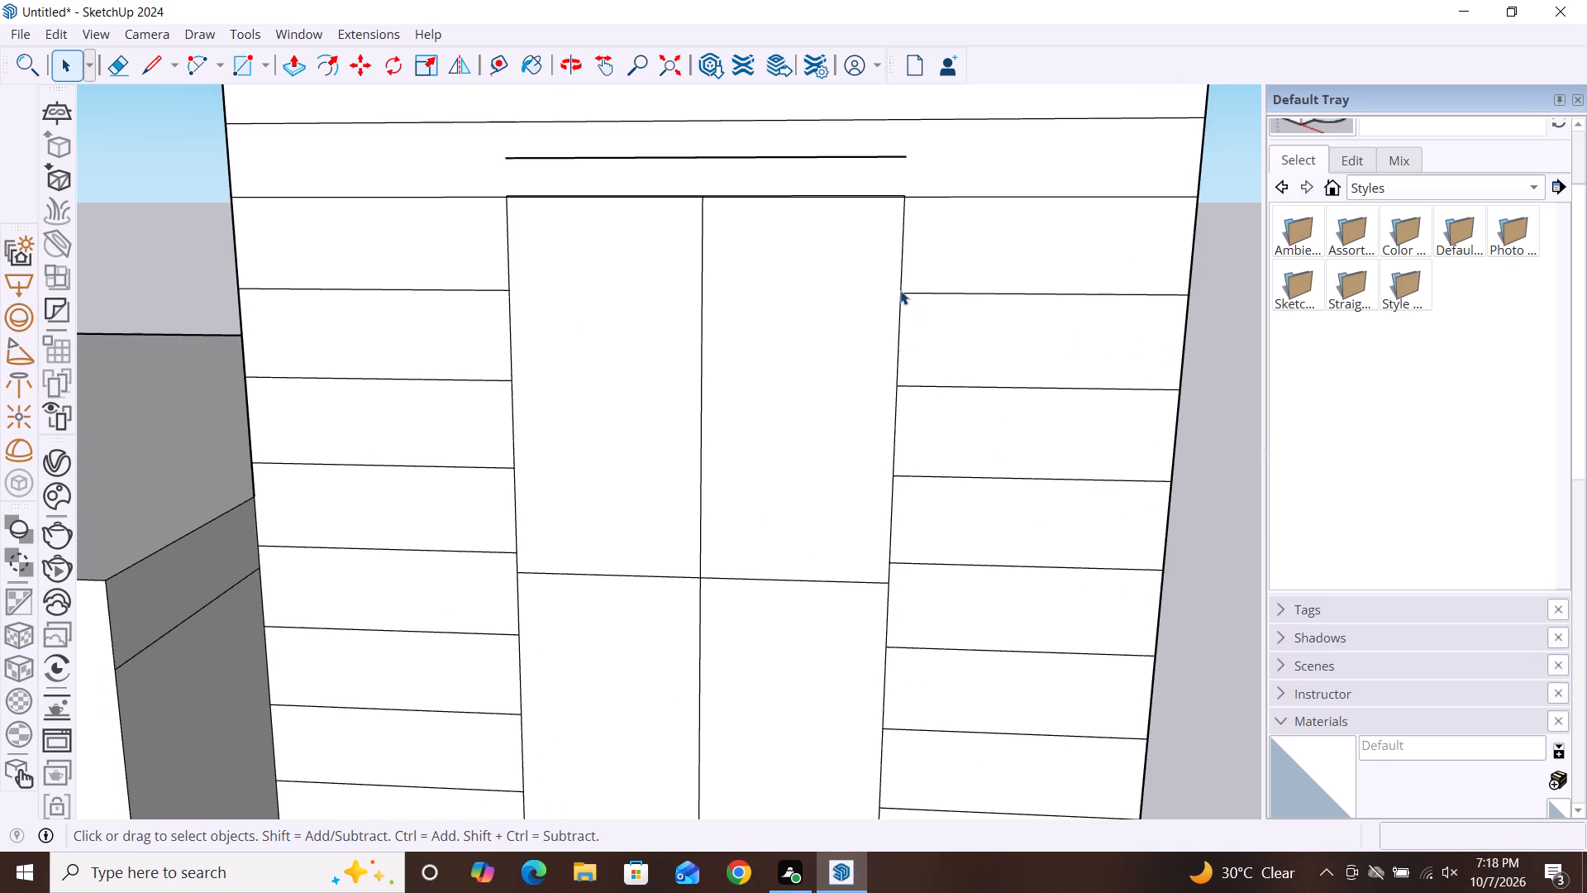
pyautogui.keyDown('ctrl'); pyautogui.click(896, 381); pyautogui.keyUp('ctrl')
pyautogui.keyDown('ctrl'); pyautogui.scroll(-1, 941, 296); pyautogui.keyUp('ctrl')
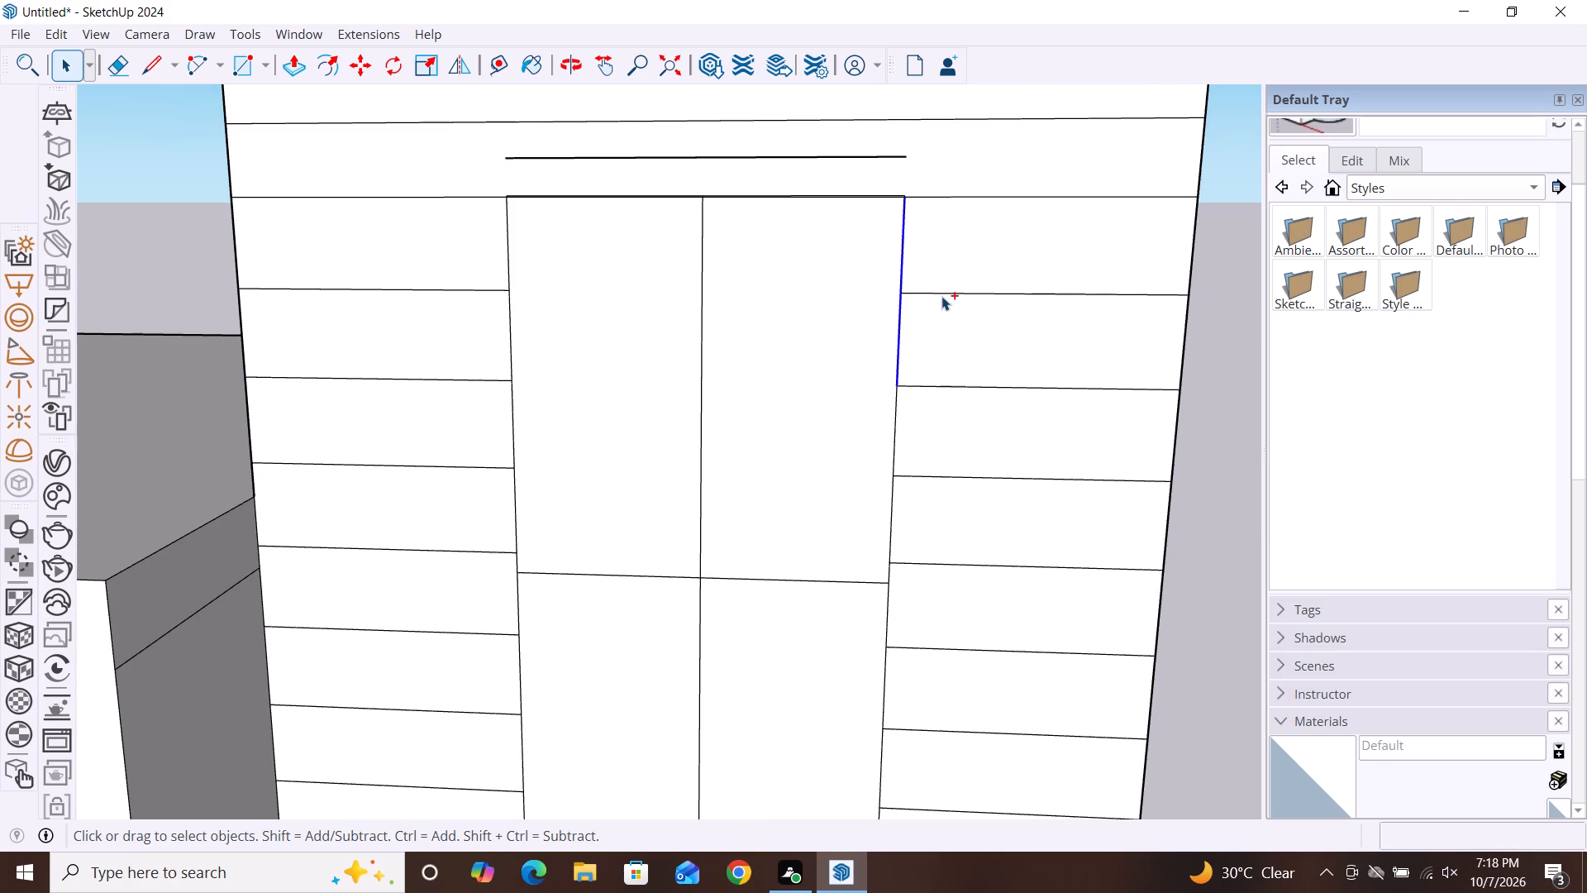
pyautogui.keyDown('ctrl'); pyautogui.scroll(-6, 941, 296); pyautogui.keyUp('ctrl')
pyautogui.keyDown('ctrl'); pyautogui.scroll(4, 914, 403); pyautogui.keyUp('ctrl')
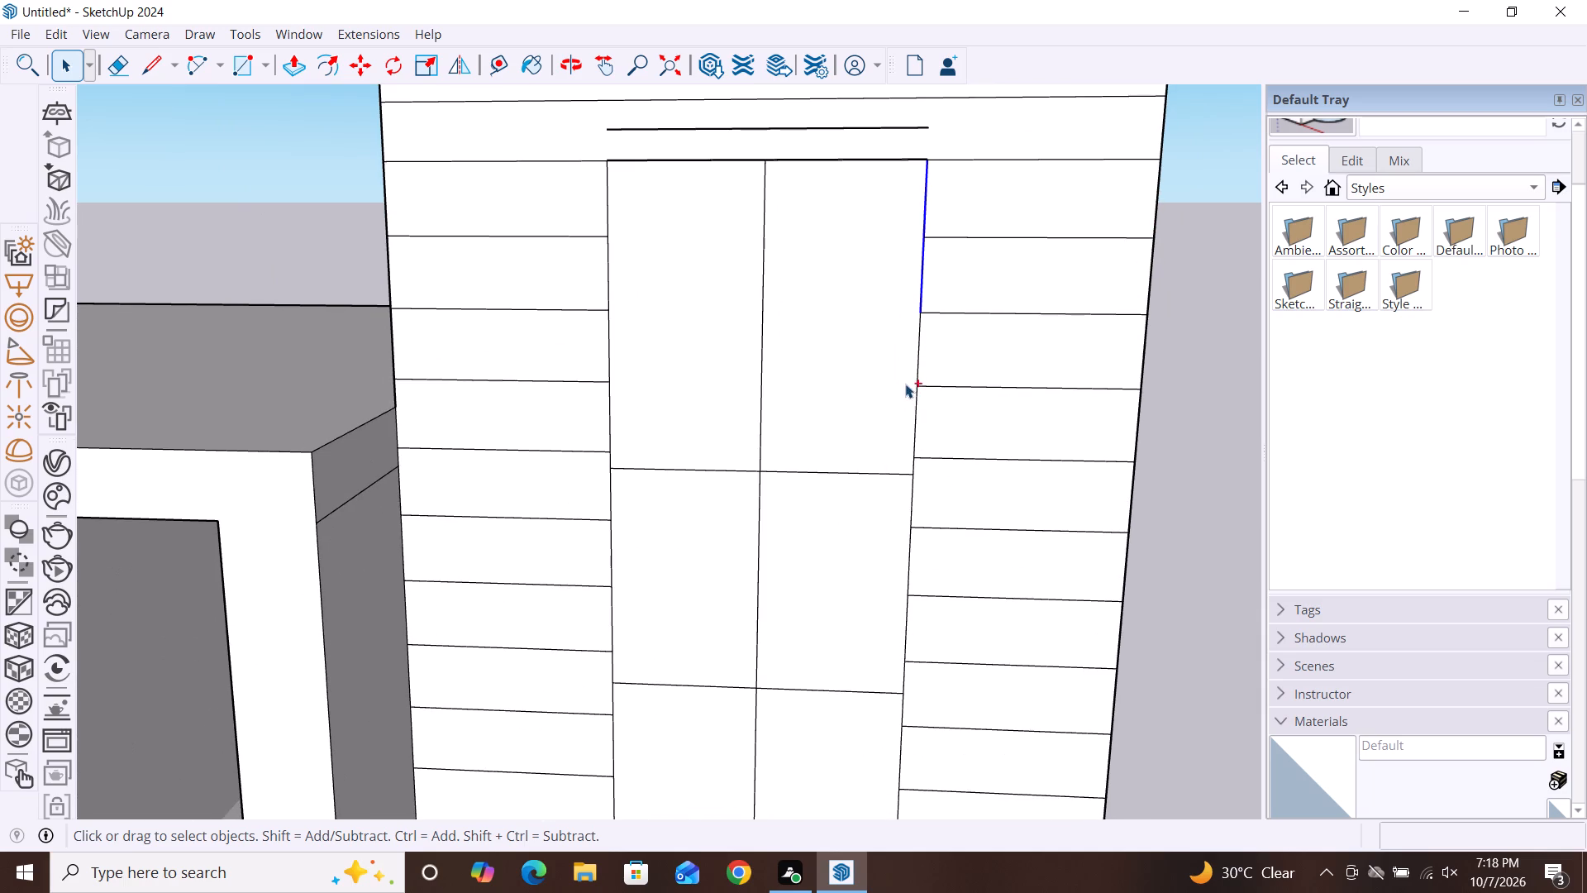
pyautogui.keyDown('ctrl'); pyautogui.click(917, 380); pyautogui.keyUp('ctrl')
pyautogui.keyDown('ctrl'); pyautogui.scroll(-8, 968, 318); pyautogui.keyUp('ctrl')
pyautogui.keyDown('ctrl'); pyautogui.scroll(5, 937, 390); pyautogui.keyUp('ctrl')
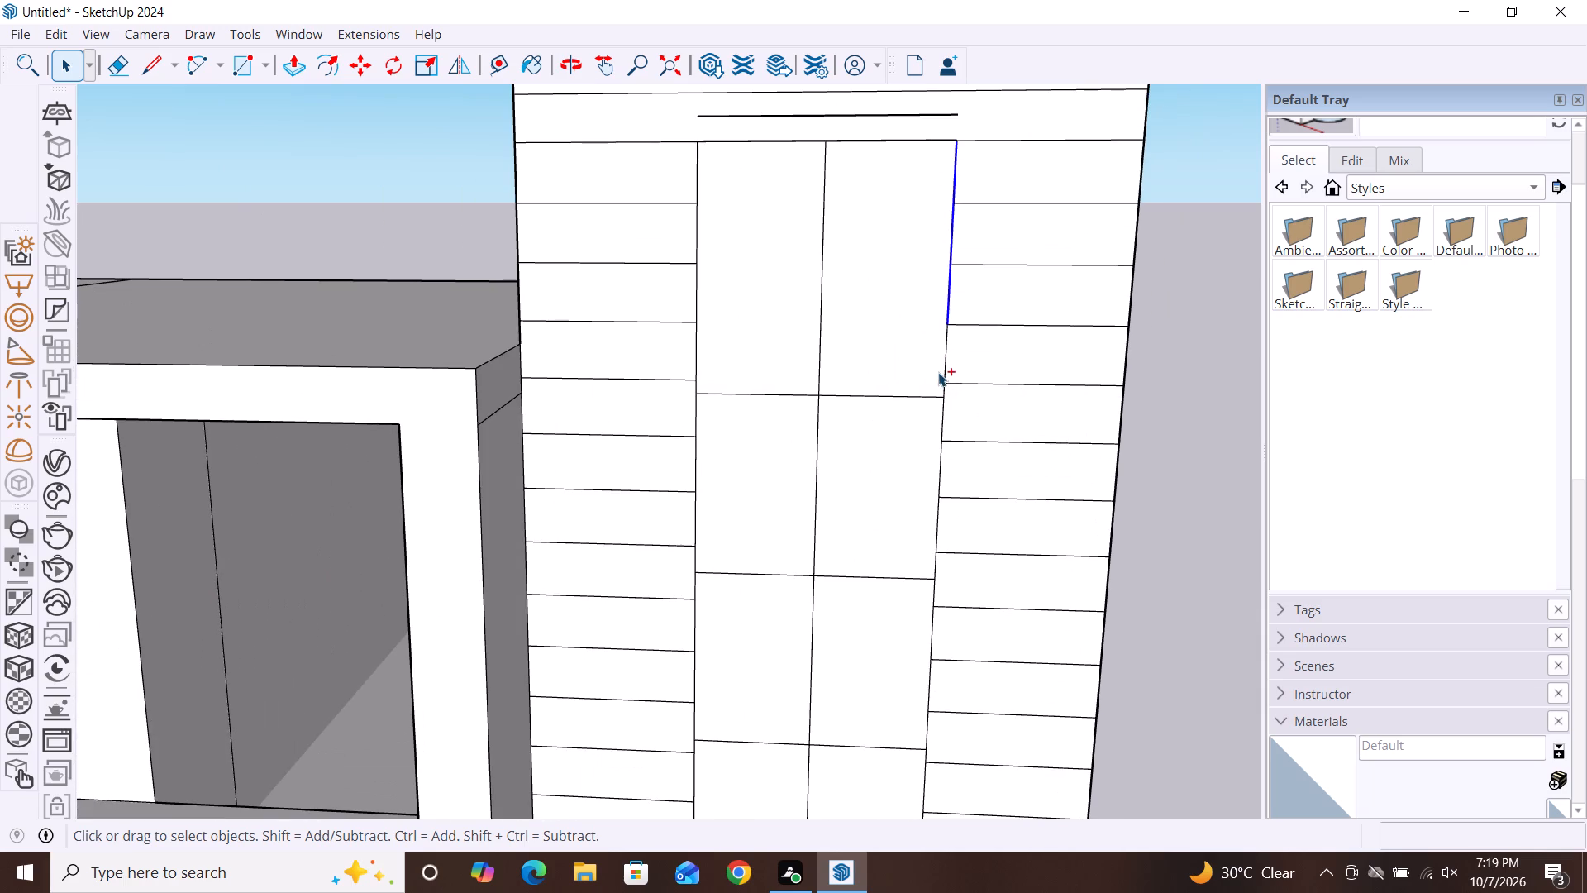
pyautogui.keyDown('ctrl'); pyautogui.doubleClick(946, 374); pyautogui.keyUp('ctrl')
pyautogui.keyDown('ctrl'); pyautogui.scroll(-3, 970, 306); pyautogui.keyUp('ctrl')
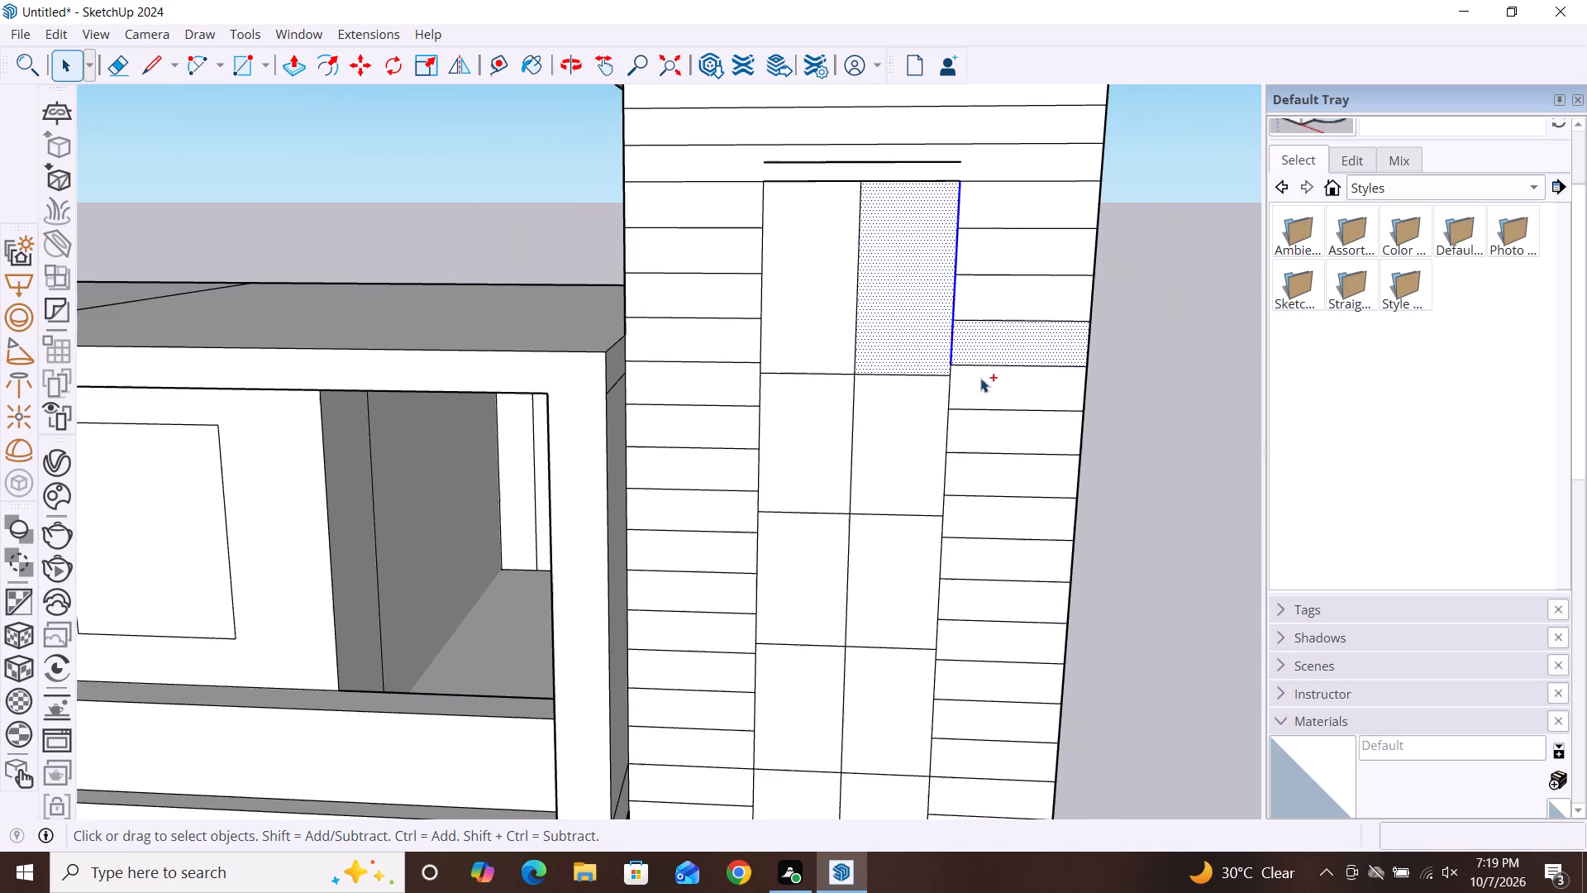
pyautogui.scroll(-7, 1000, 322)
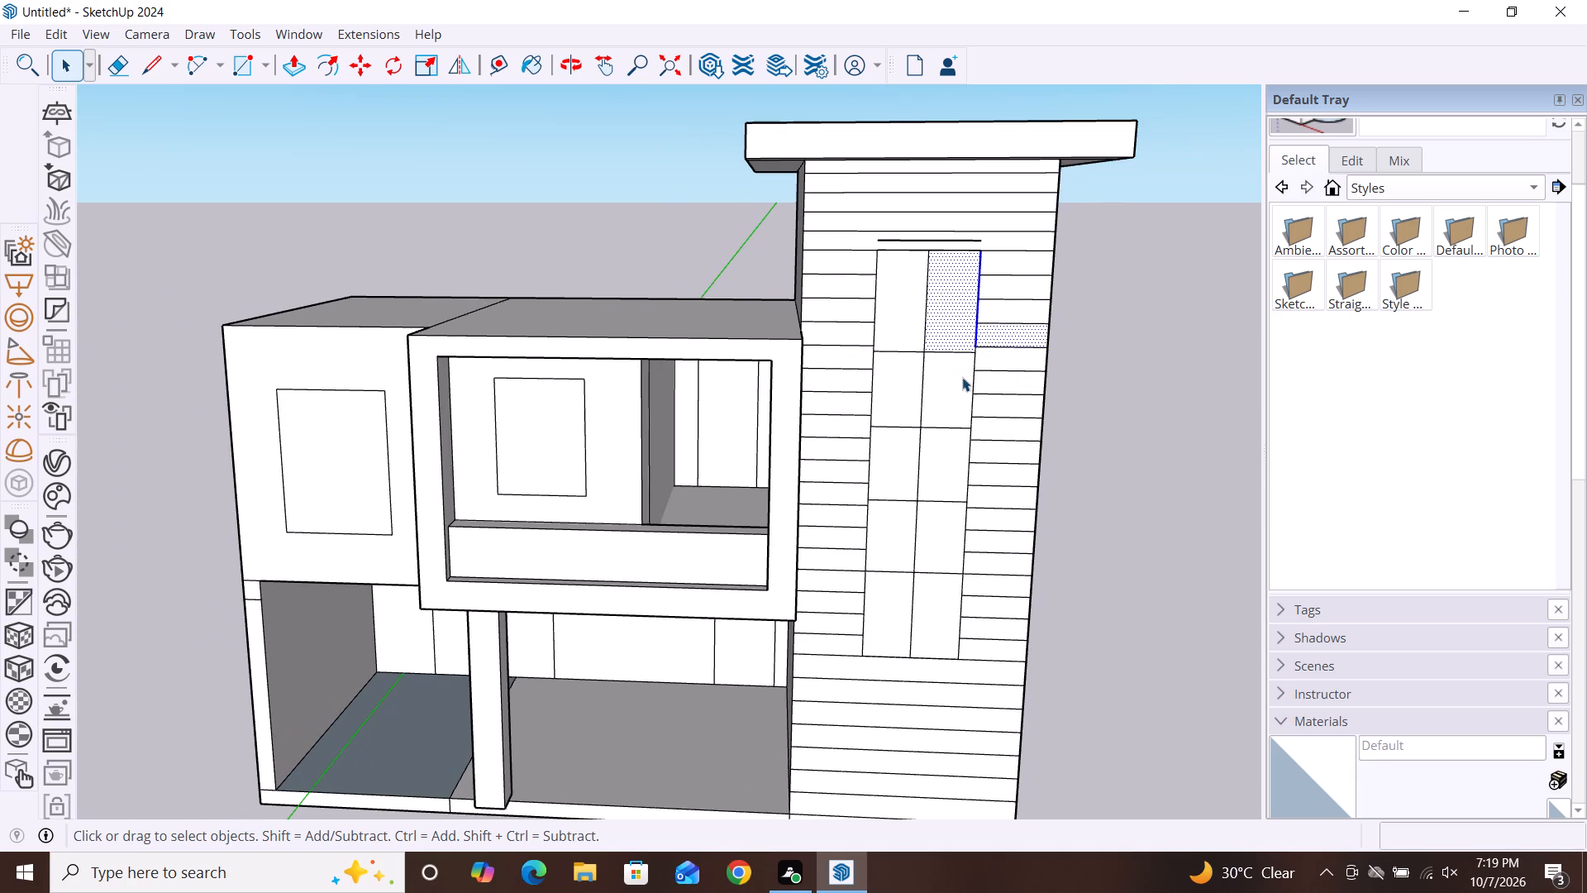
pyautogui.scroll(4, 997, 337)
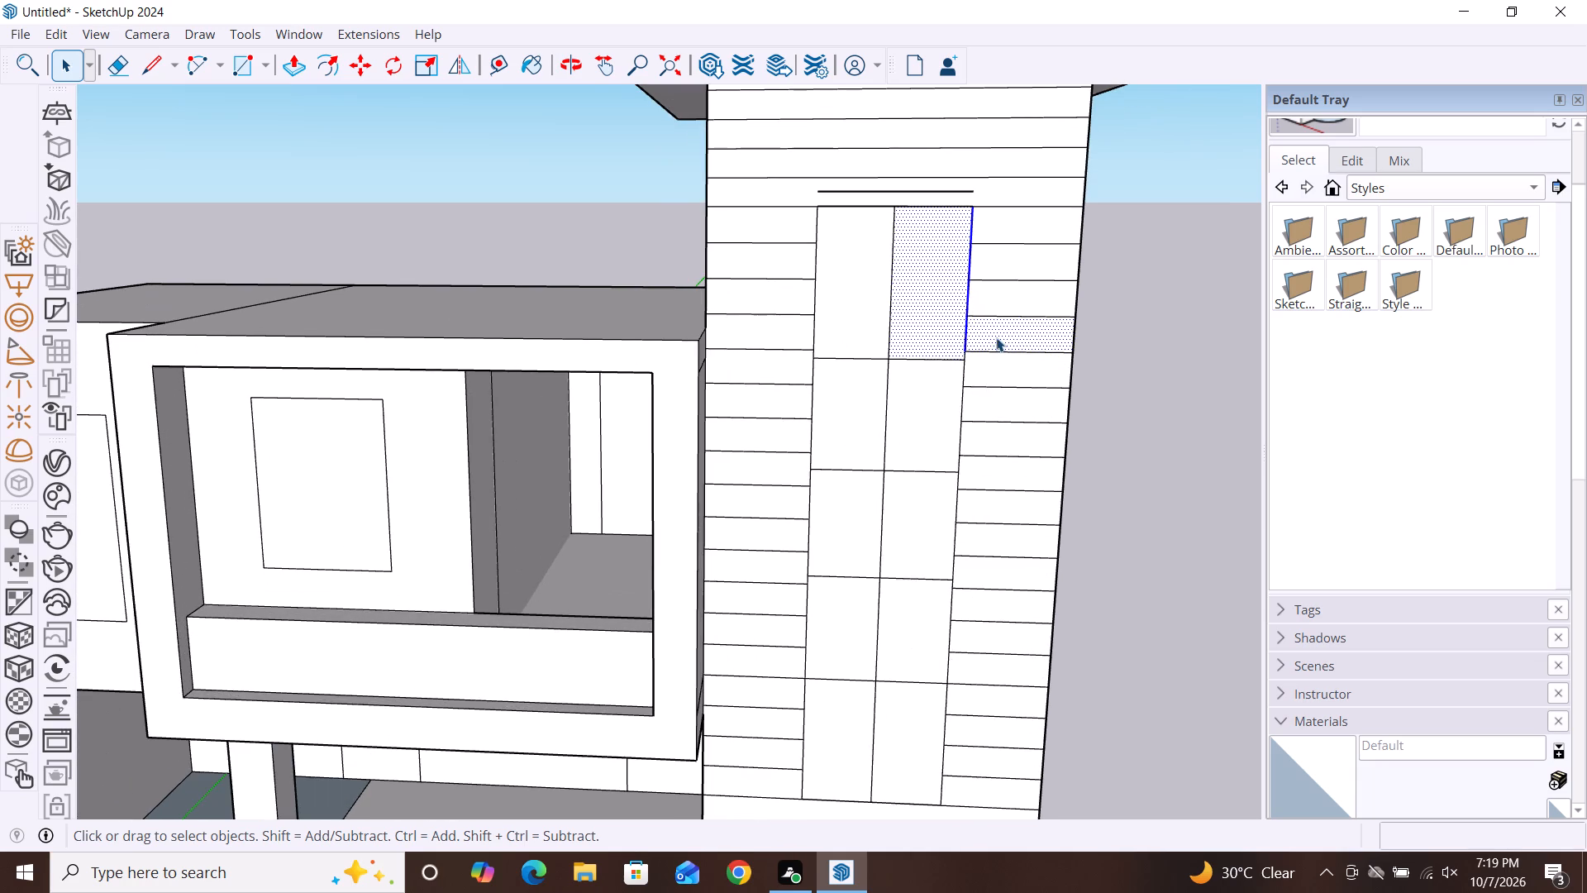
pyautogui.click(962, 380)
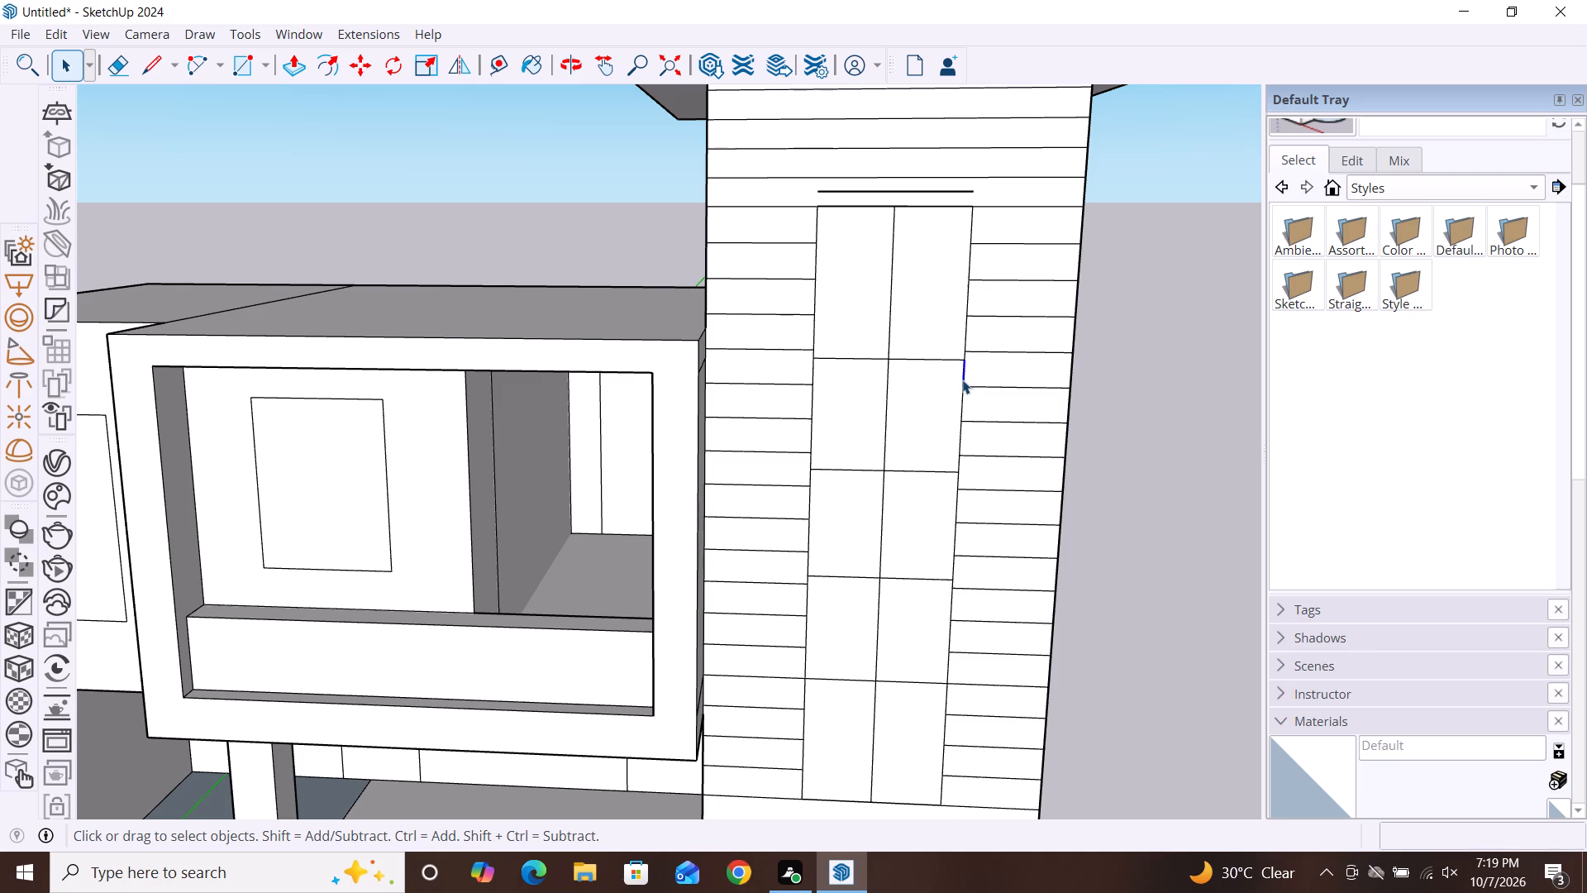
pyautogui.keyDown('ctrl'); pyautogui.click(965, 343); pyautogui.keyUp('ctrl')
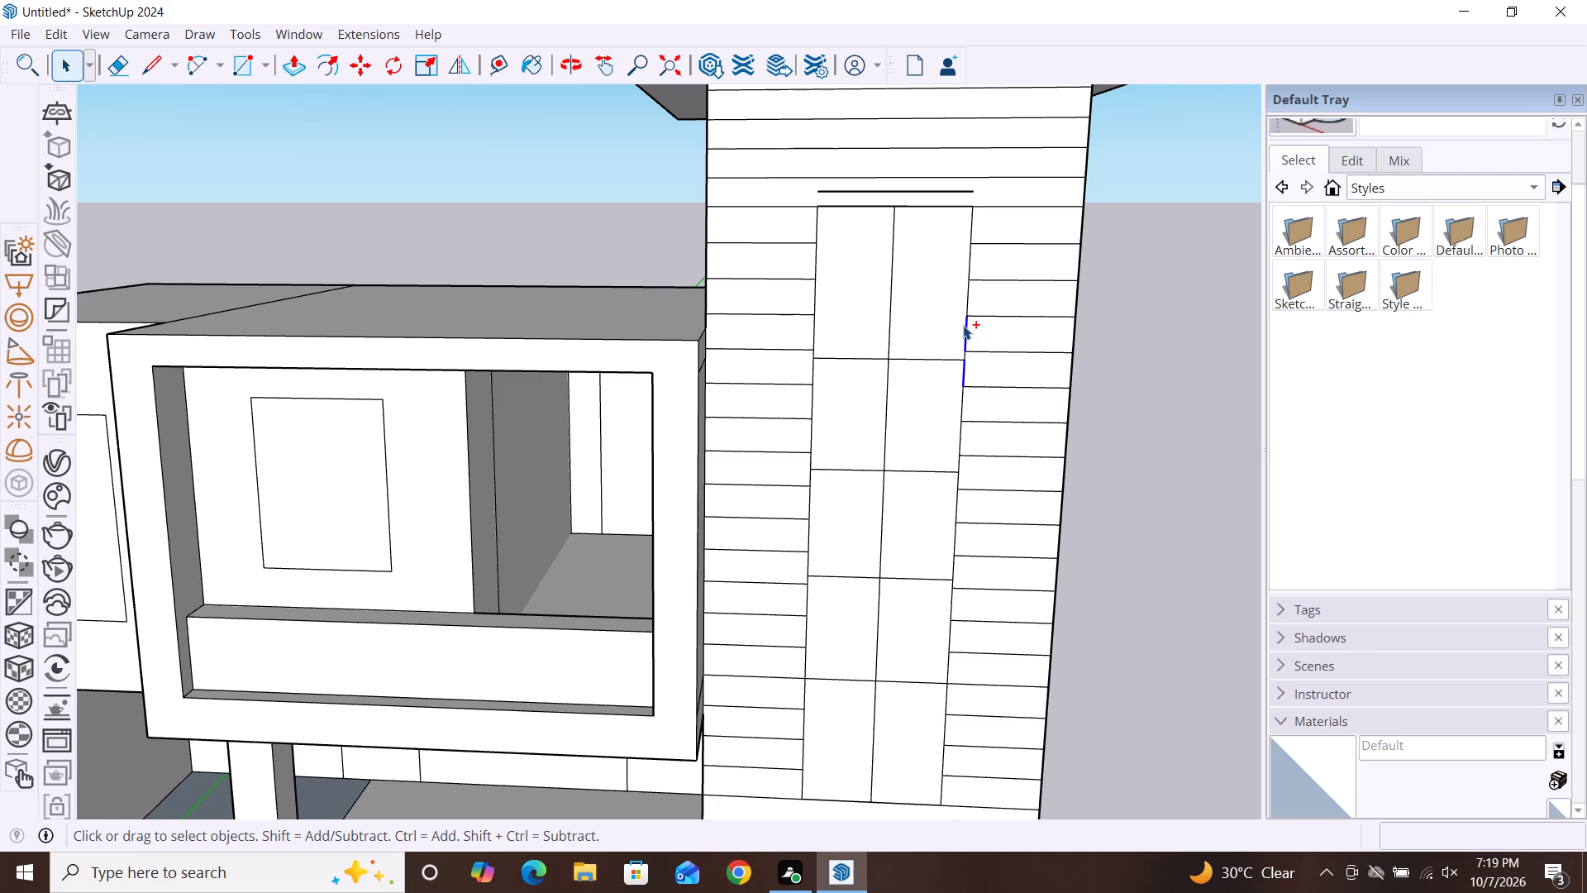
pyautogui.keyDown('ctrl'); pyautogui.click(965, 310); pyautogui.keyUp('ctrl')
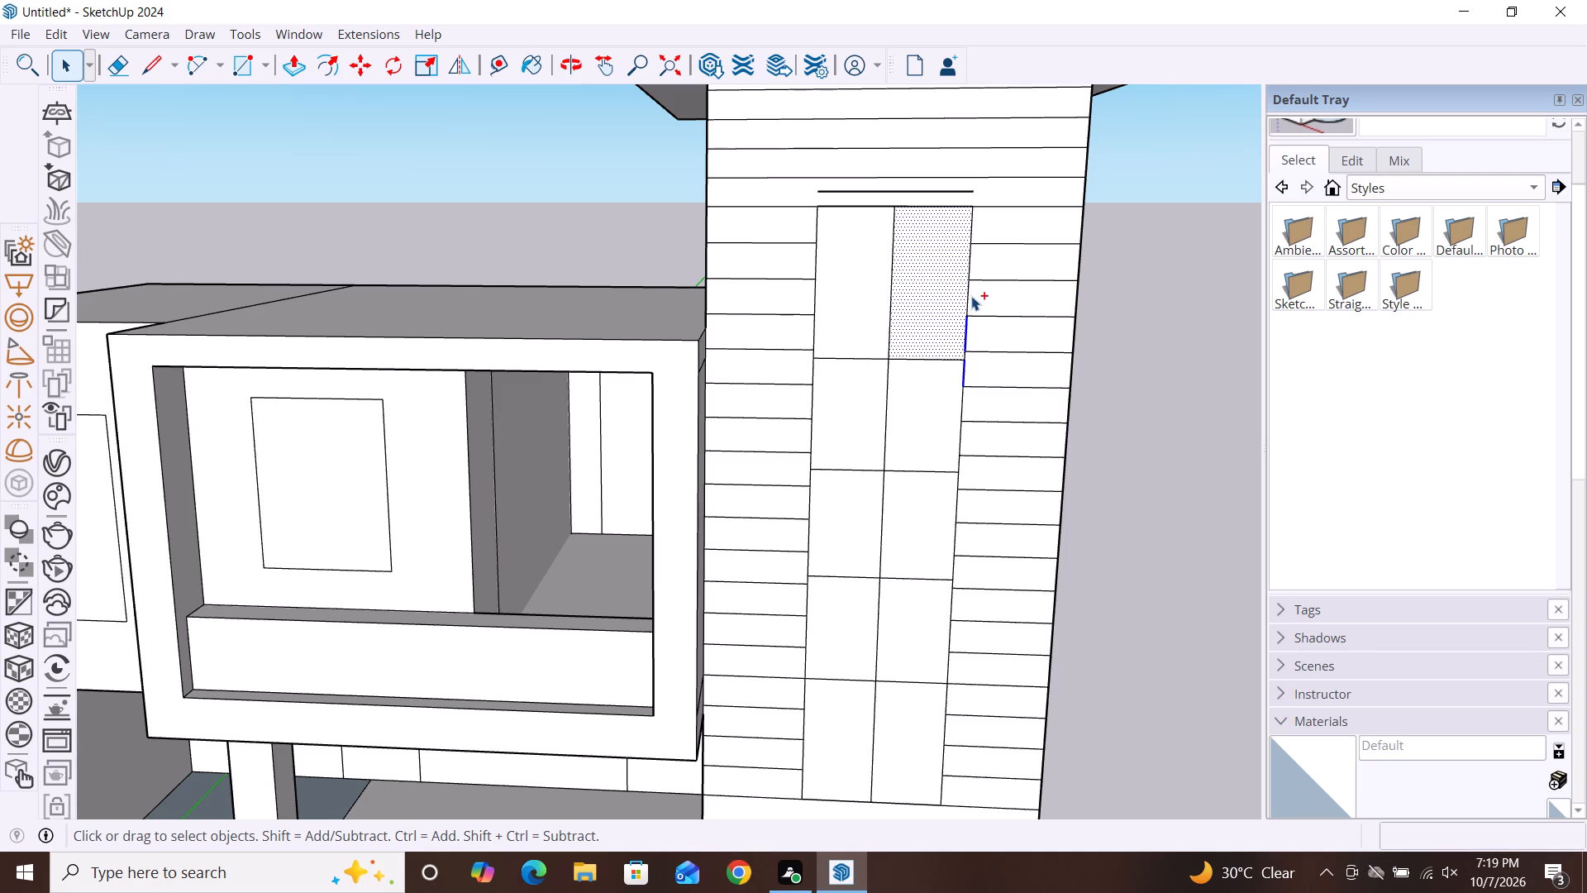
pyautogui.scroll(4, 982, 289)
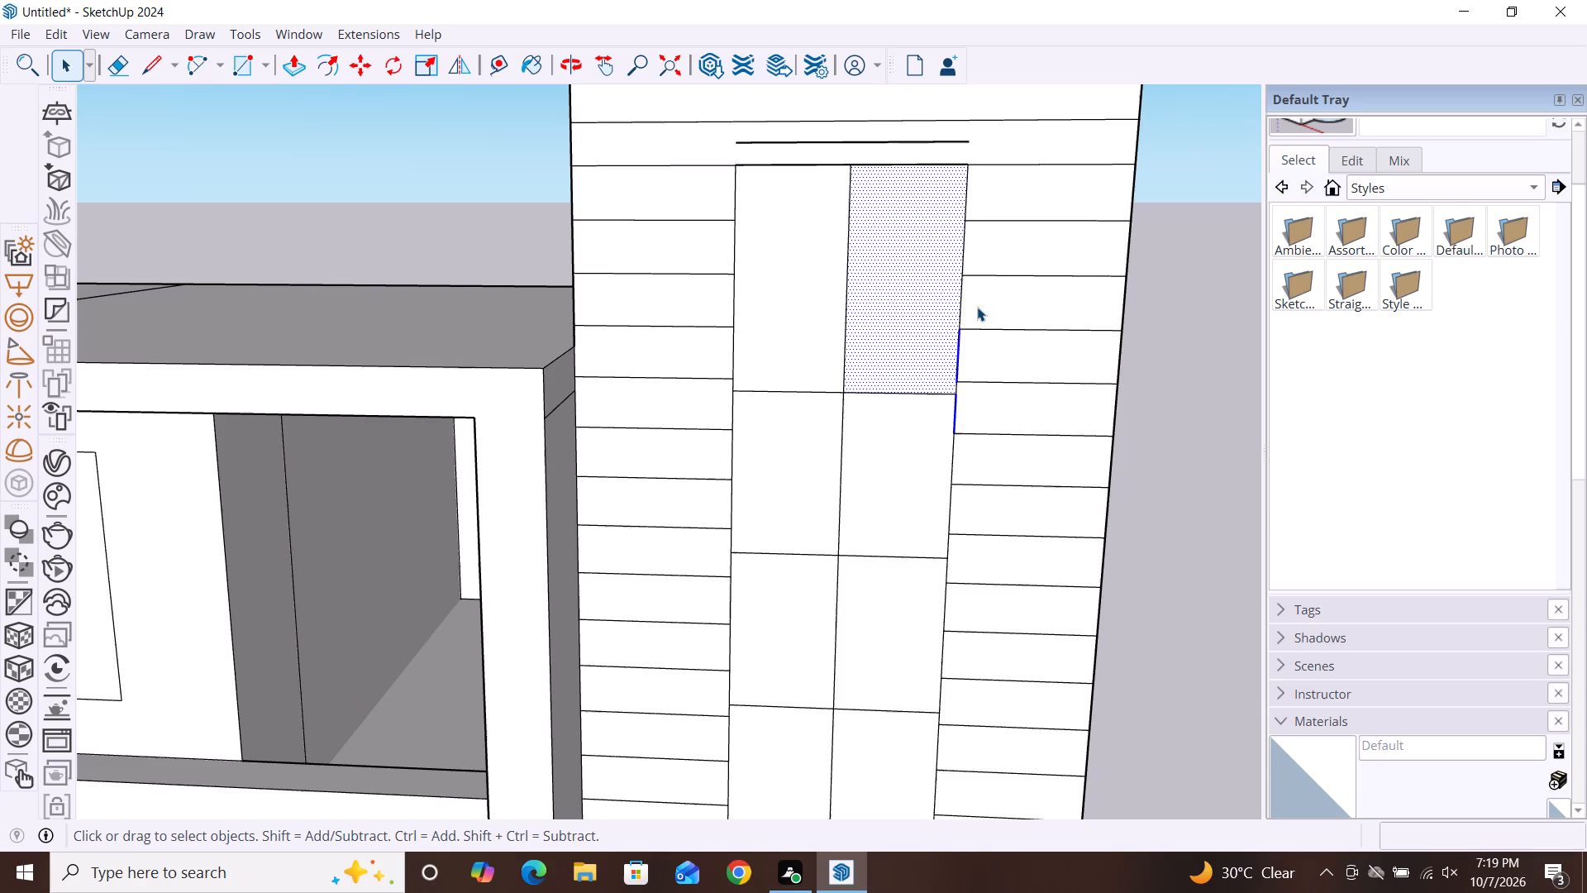
# Select together all the short edge segments along the right side of the tower's tall window, from its top corner downward.
pyautogui.click(964, 213)
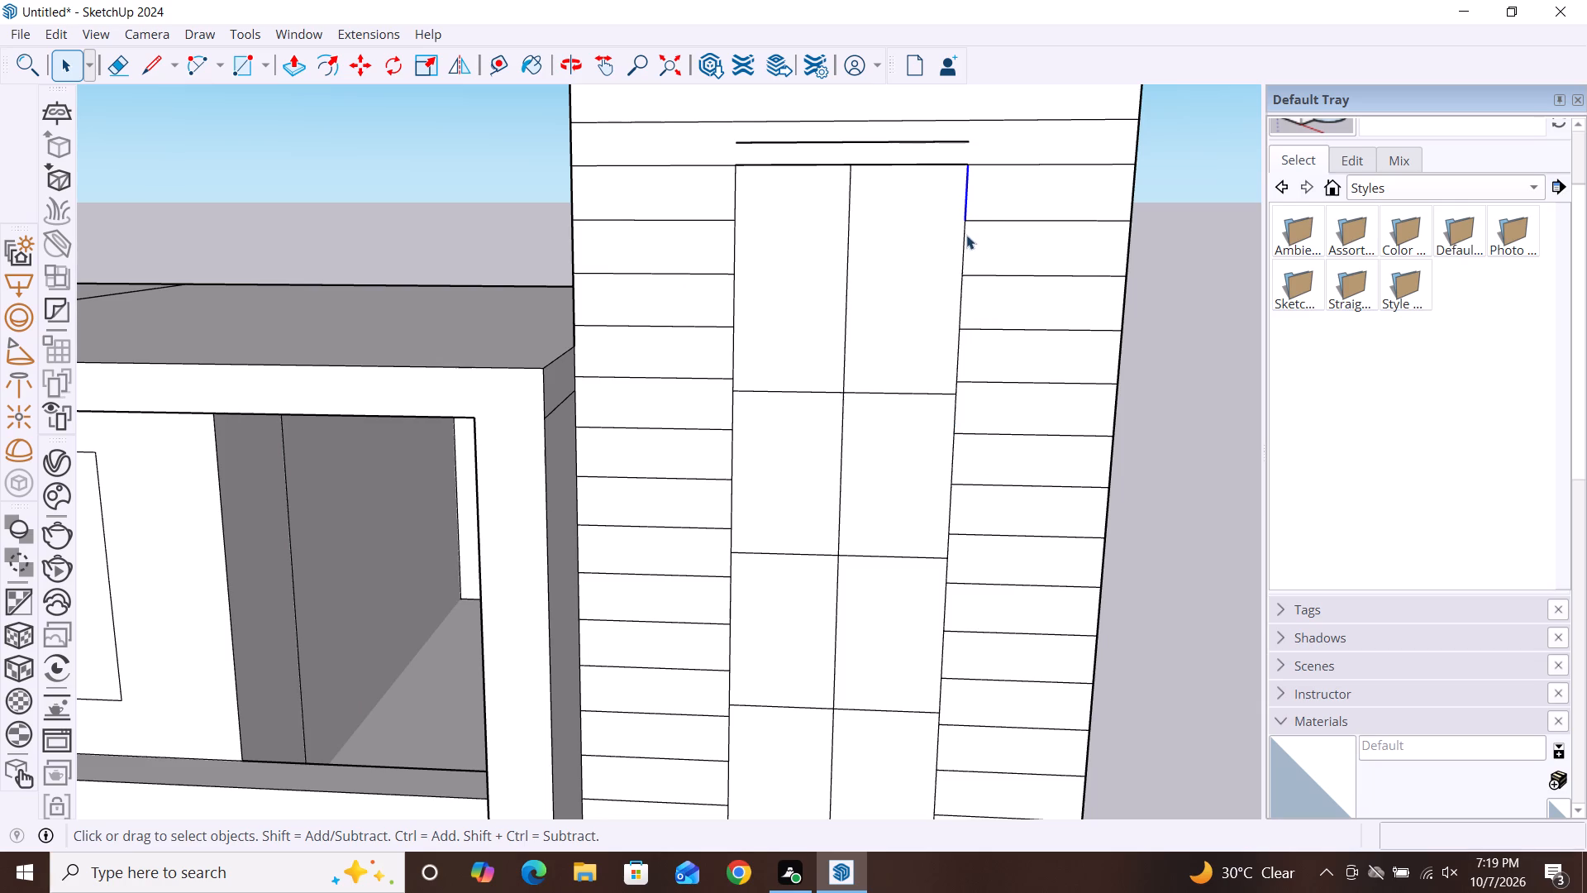
pyautogui.keyDown('ctrl'); pyautogui.click(962, 257); pyautogui.keyUp('ctrl')
pyautogui.keyDown('ctrl'); pyautogui.click(960, 306); pyautogui.keyUp('ctrl')
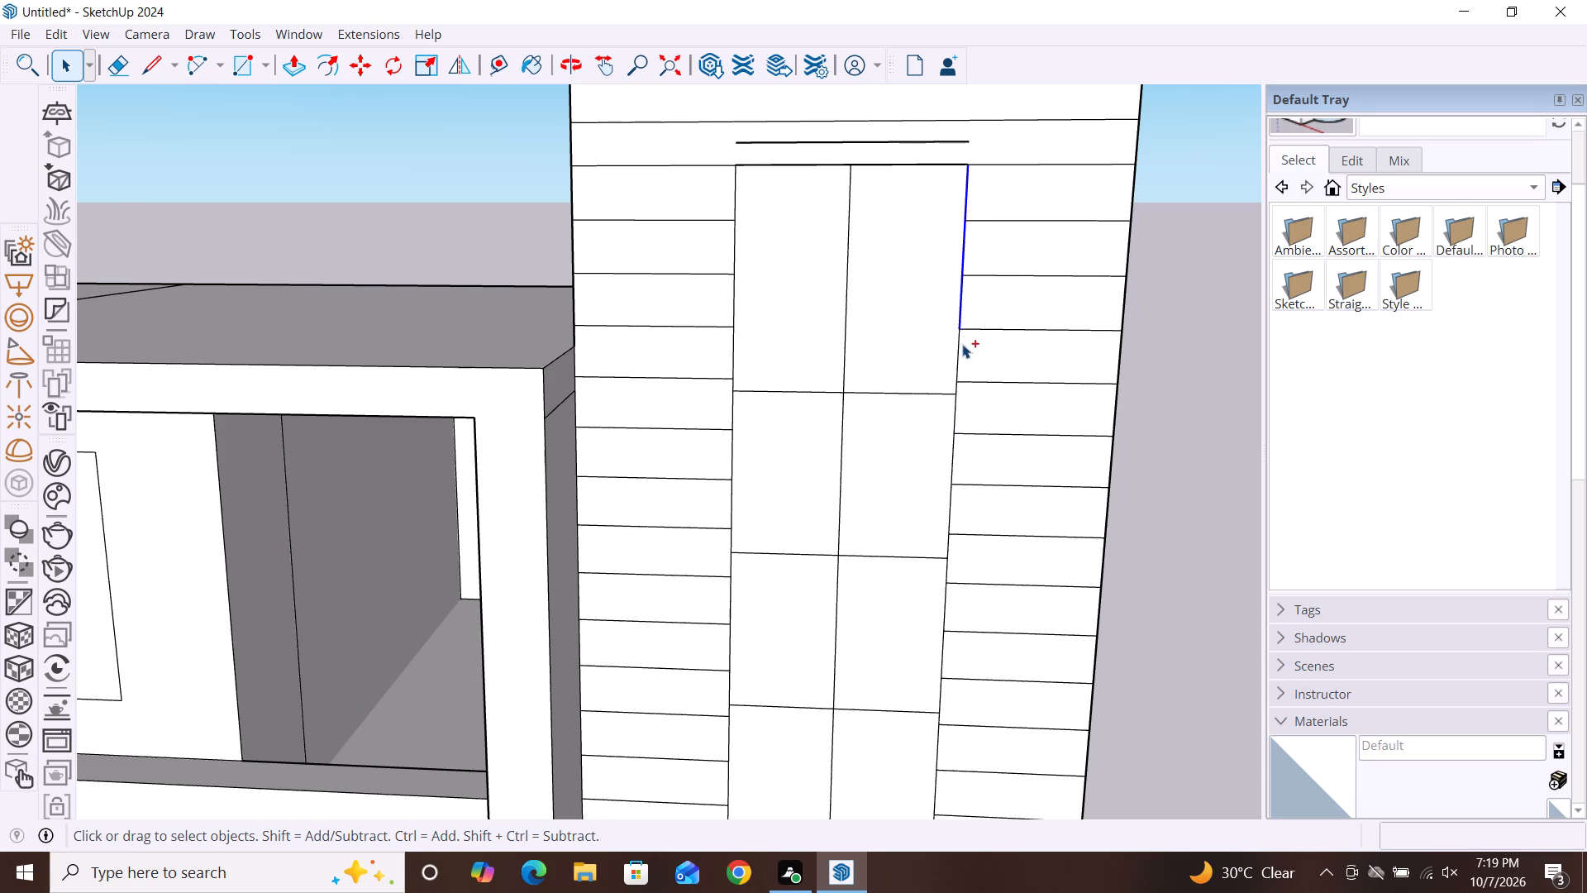
pyautogui.keyDown('ctrl'); pyautogui.click(959, 350); pyautogui.keyUp('ctrl')
pyautogui.keyDown('ctrl'); pyautogui.scroll(-7, 1022, 209); pyautogui.keyUp('ctrl')
pyautogui.keyDown('ctrl'); pyautogui.scroll(8, 976, 319); pyautogui.keyUp('ctrl')
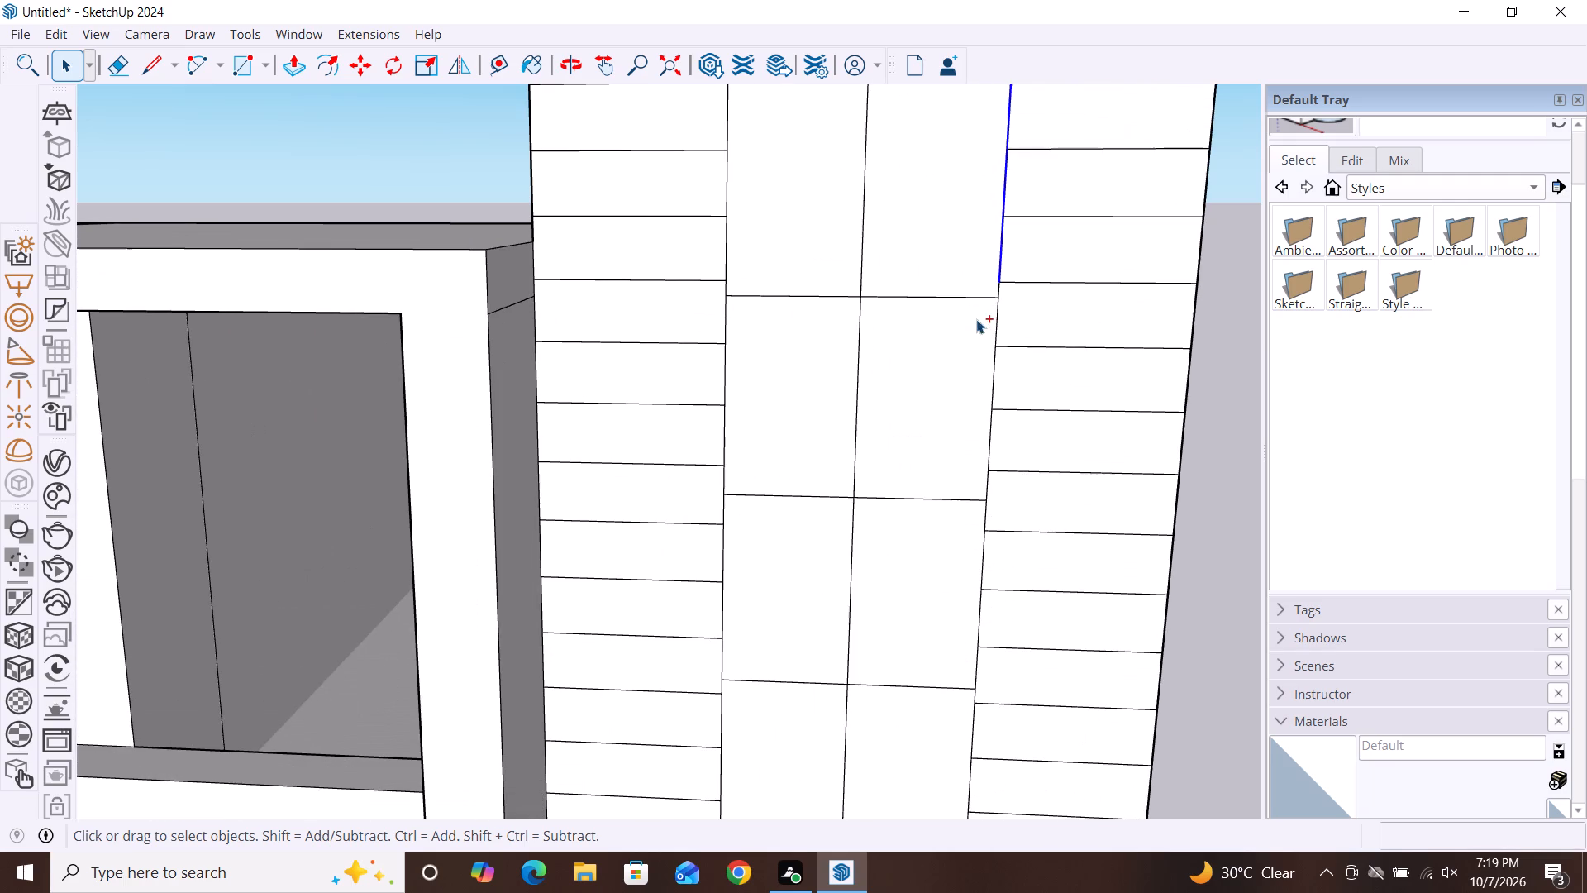
pyautogui.keyDown('ctrl'); pyautogui.click(996, 341); pyautogui.keyUp('ctrl')
pyautogui.keyDown('ctrl'); pyautogui.click(998, 288); pyautogui.keyUp('ctrl')
pyautogui.keyDown('ctrl'); pyautogui.click(991, 380); pyautogui.keyUp('ctrl')
pyautogui.keyDown('ctrl'); pyautogui.scroll(-4, 1111, 196); pyautogui.keyUp('ctrl')
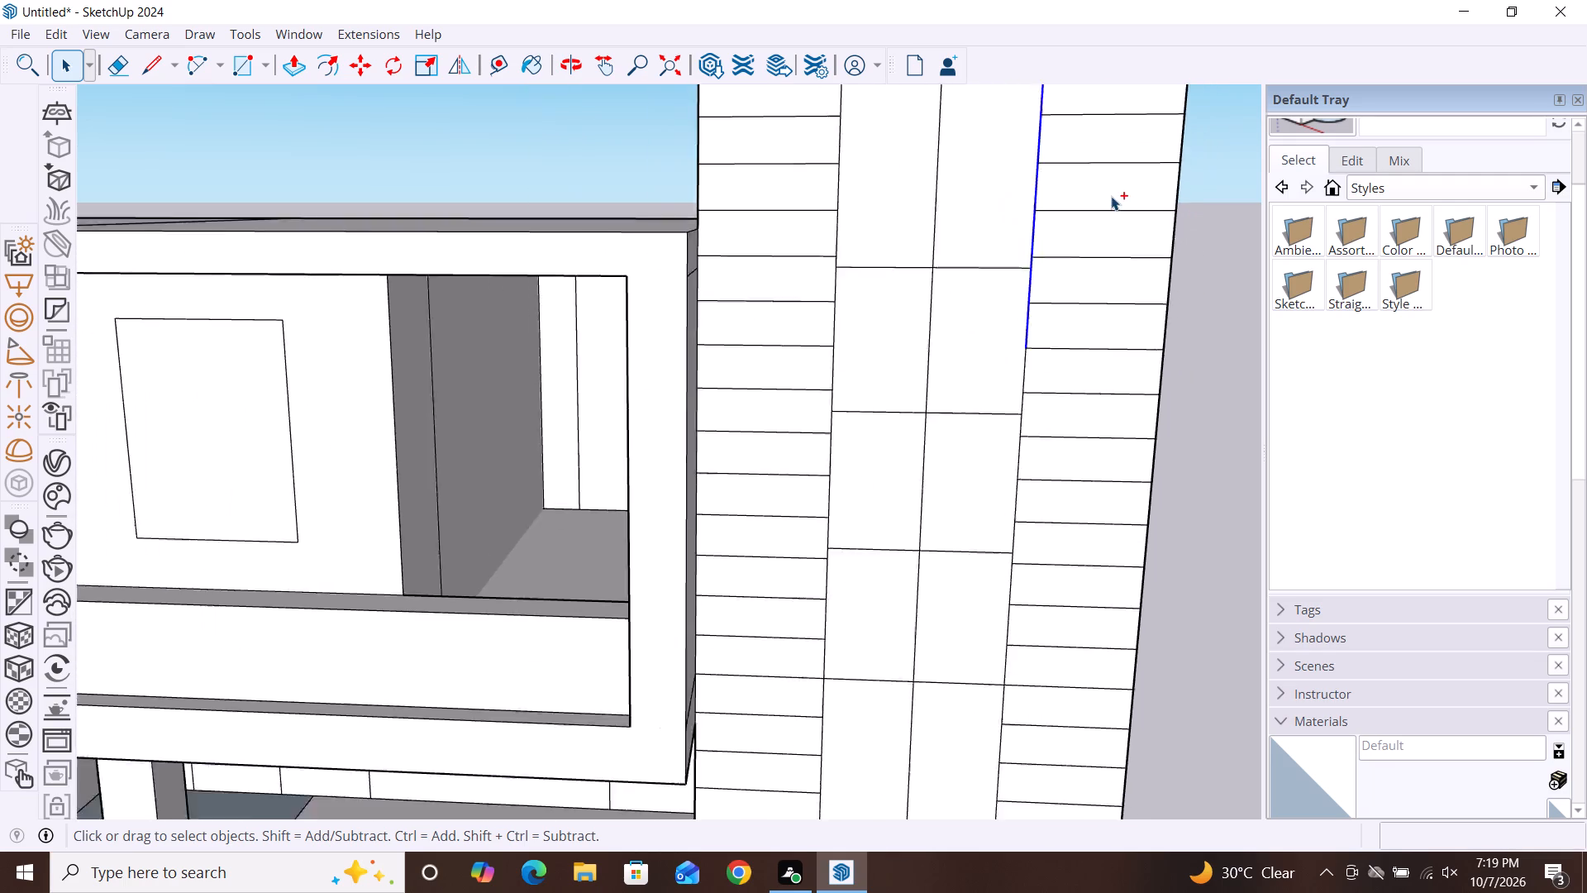
pyautogui.keyDown('ctrl'); pyautogui.scroll(-5, 1111, 196); pyautogui.keyUp('ctrl')
pyautogui.keyDown('ctrl'); pyautogui.scroll(9, 1060, 315); pyautogui.keyUp('ctrl')
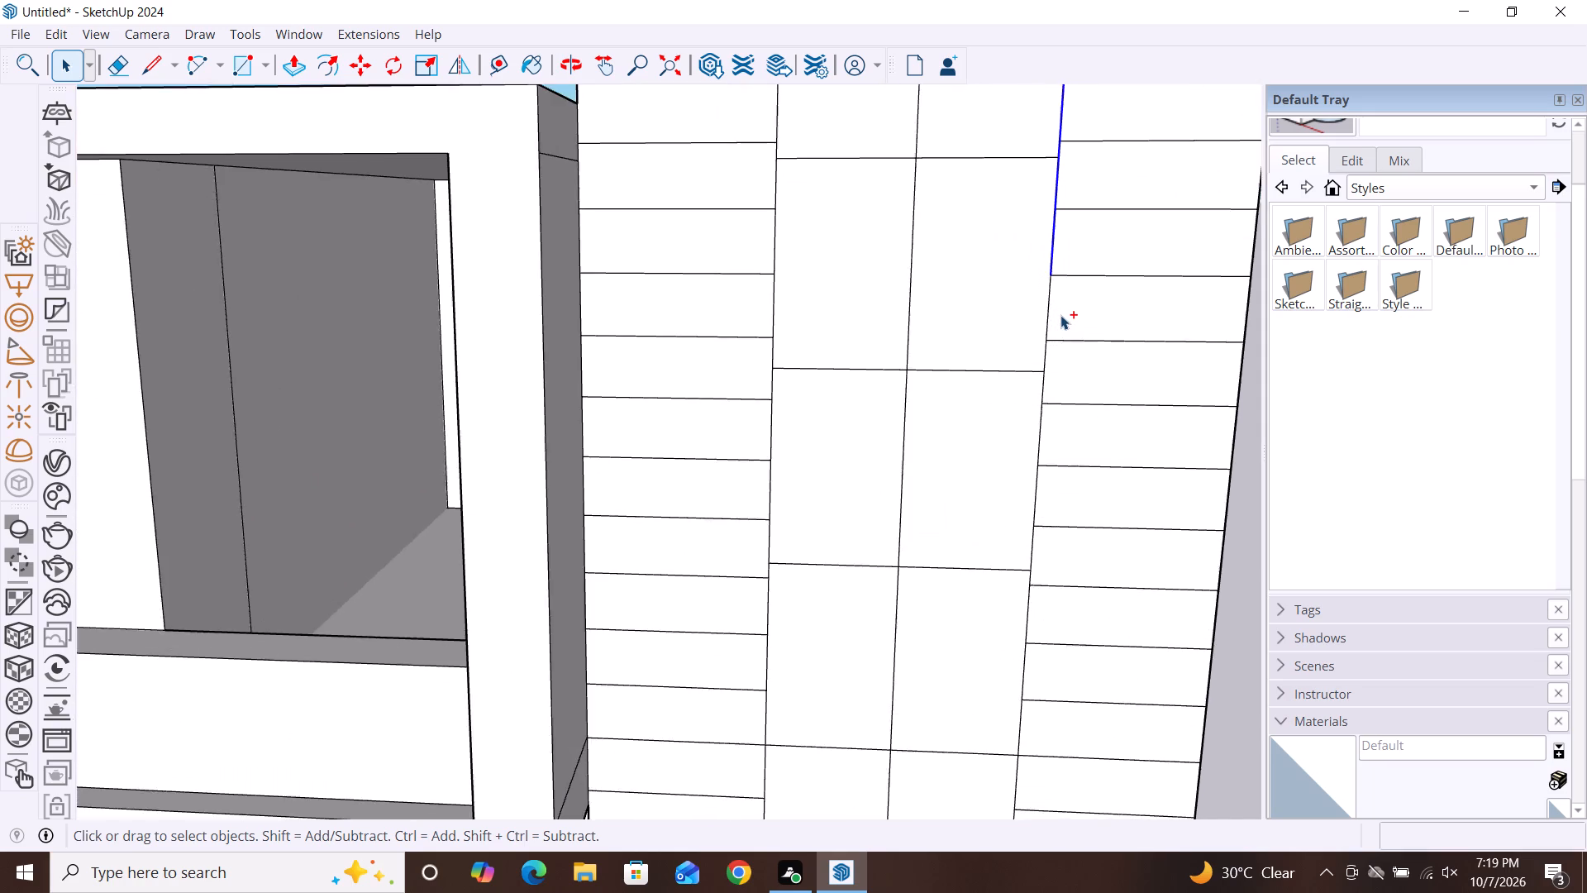
pyautogui.keyDown('ctrl'); pyautogui.scroll(3, 1060, 315); pyautogui.keyUp('ctrl')
pyautogui.keyDown('ctrl'); pyautogui.click(1038, 344); pyautogui.keyUp('ctrl')
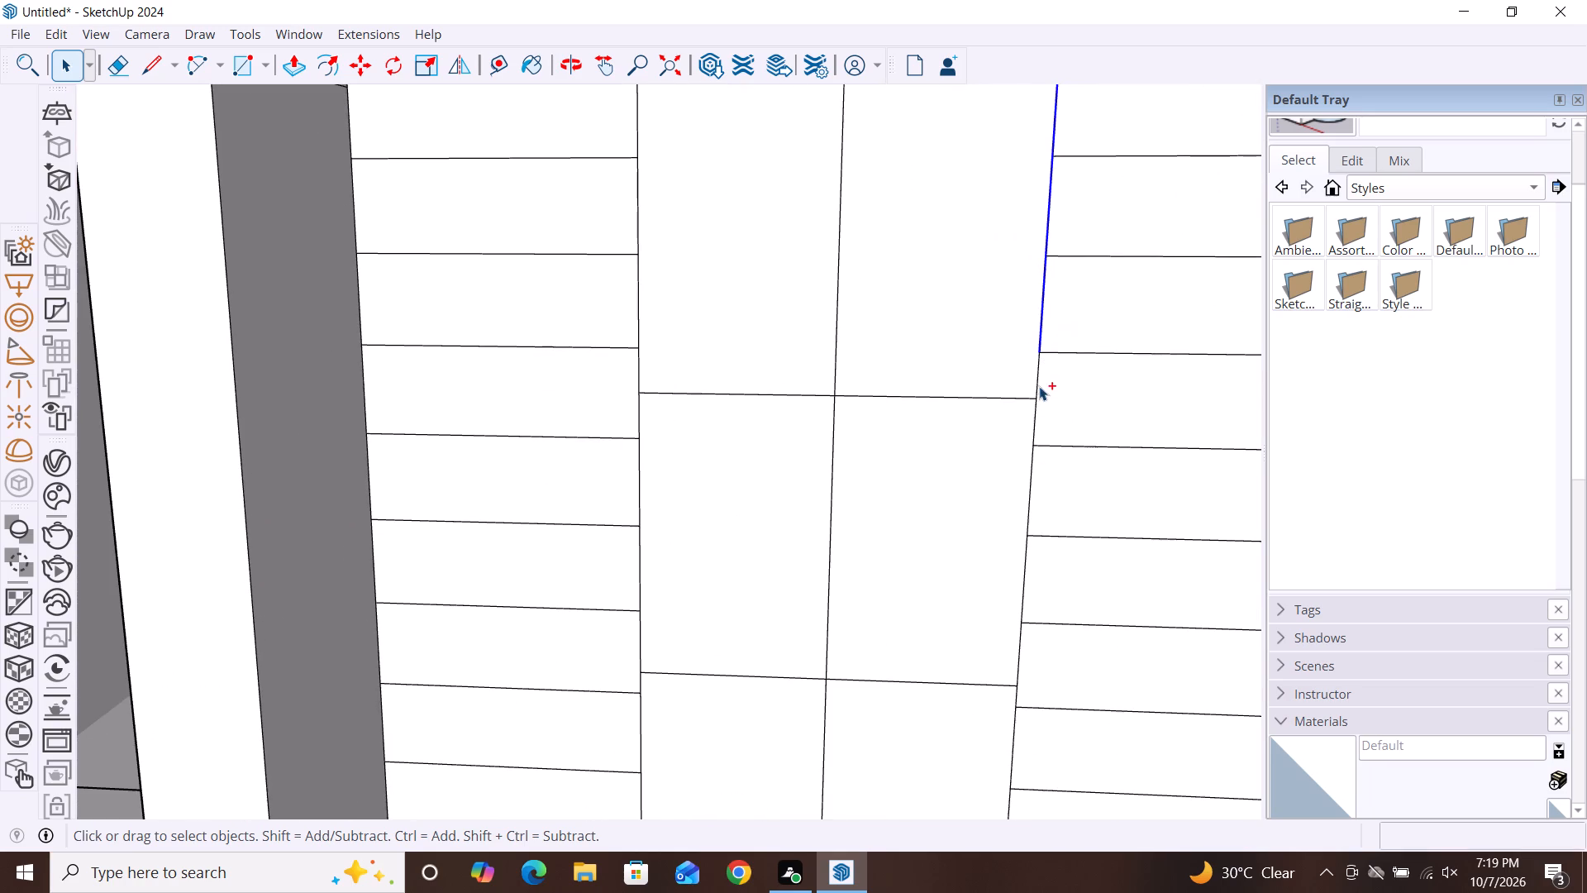
pyautogui.keyDown('ctrl'); pyautogui.click(1032, 409); pyautogui.keyUp('ctrl')
pyautogui.keyDown('ctrl'); pyautogui.click(1036, 391); pyautogui.keyUp('ctrl')
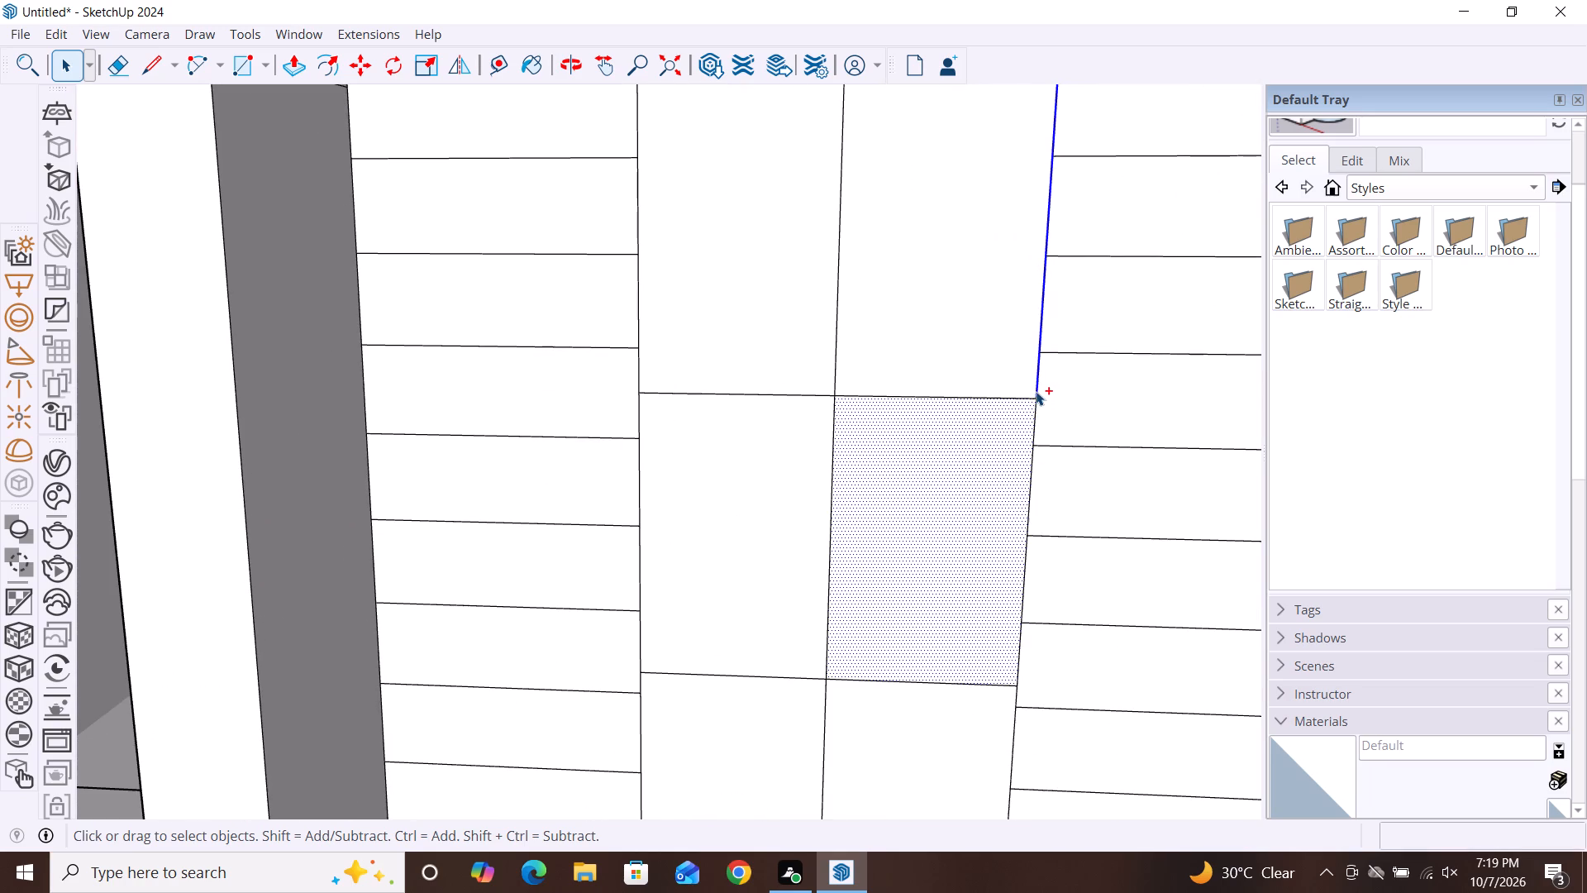
pyautogui.keyDown('ctrl'); pyautogui.click(1035, 429); pyautogui.keyUp('ctrl')
pyautogui.keyDown('ctrl'); pyautogui.scroll(-7, 1015, 271); pyautogui.keyUp('ctrl')
pyautogui.keyDown('ctrl'); pyautogui.click(1014, 399); pyautogui.keyUp('ctrl')
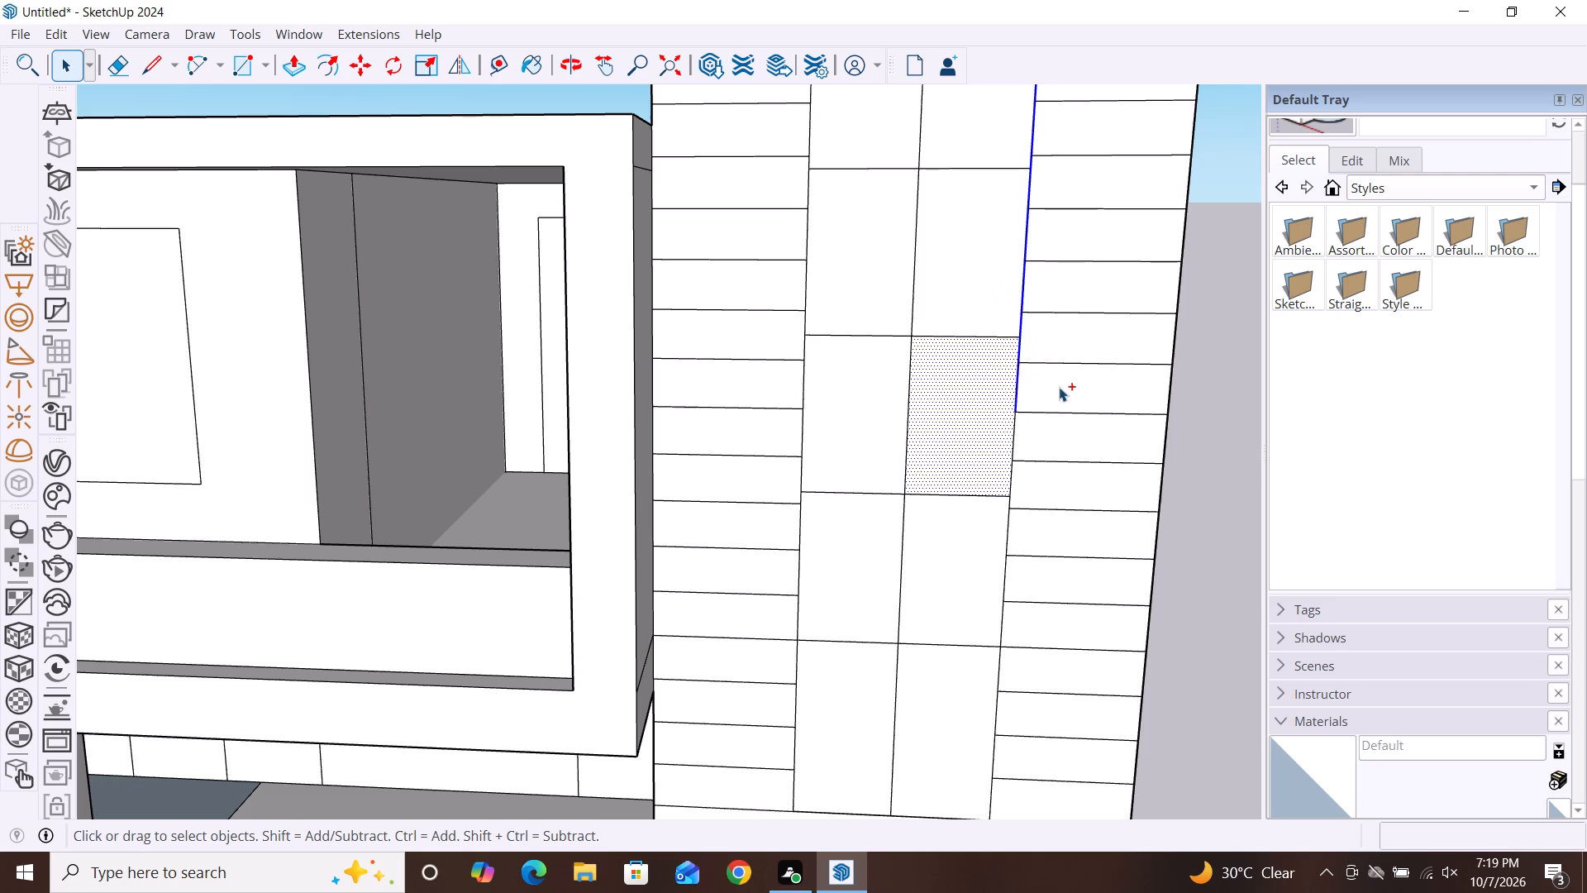
pyautogui.keyDown('ctrl'); pyautogui.scroll(-5, 1057, 243); pyautogui.keyUp('ctrl')
pyautogui.keyDown('ctrl'); pyautogui.scroll(13, 1018, 391); pyautogui.keyUp('ctrl')
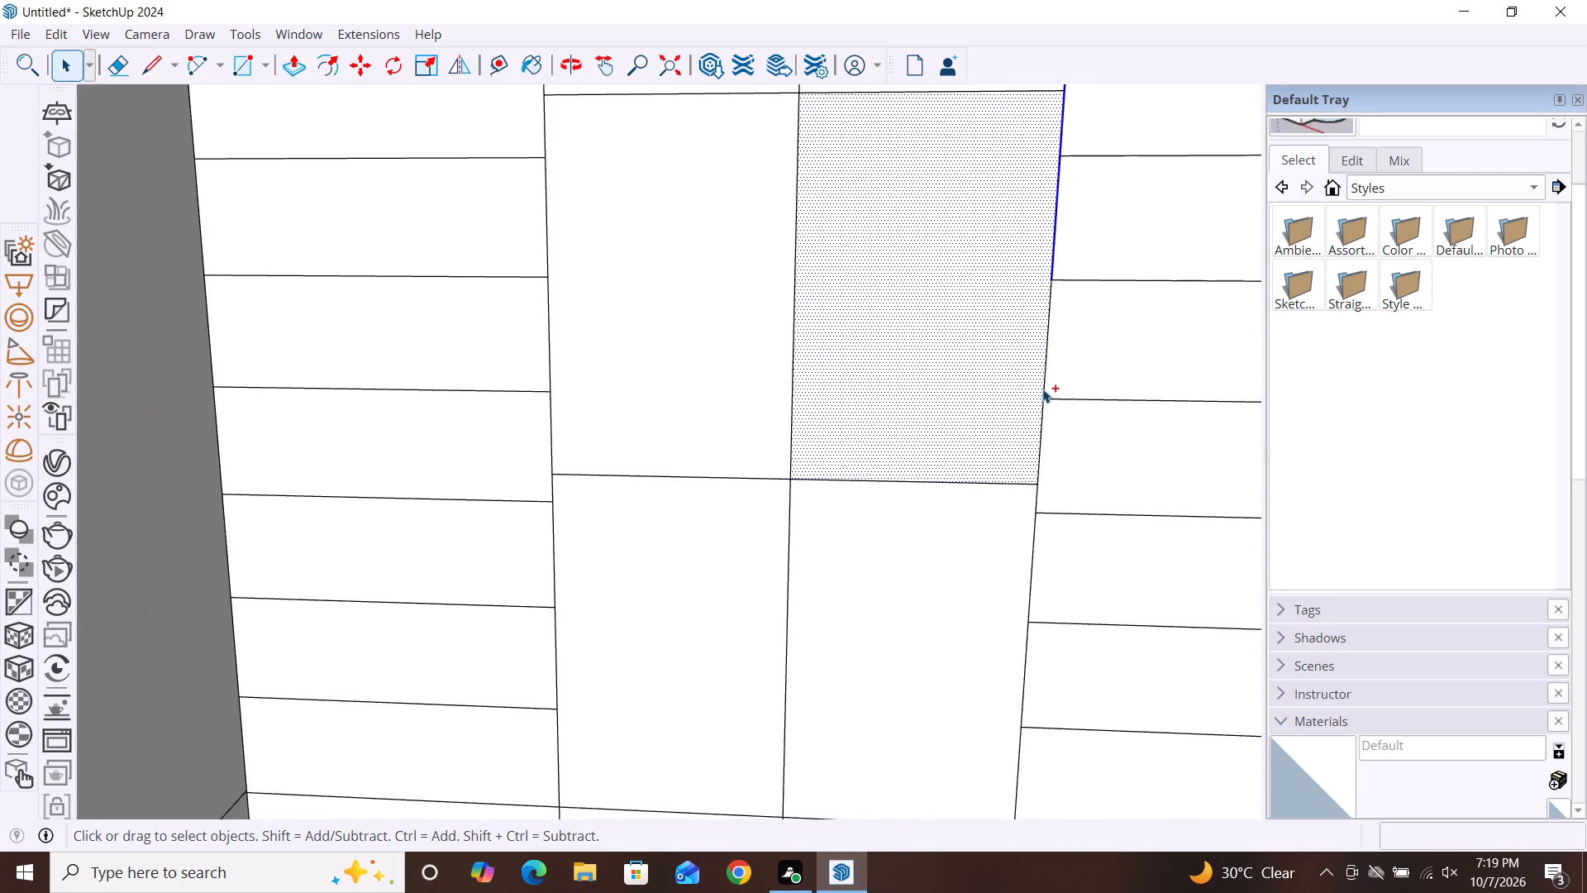
pyautogui.keyDown('ctrl'); pyautogui.click(1042, 389); pyautogui.keyUp('ctrl')
pyautogui.keyDown('ctrl'); pyautogui.scroll(-8, 1013, 244); pyautogui.keyUp('ctrl')
pyautogui.keyDown('ctrl'); pyautogui.scroll(4, 1033, 369); pyautogui.keyUp('ctrl')
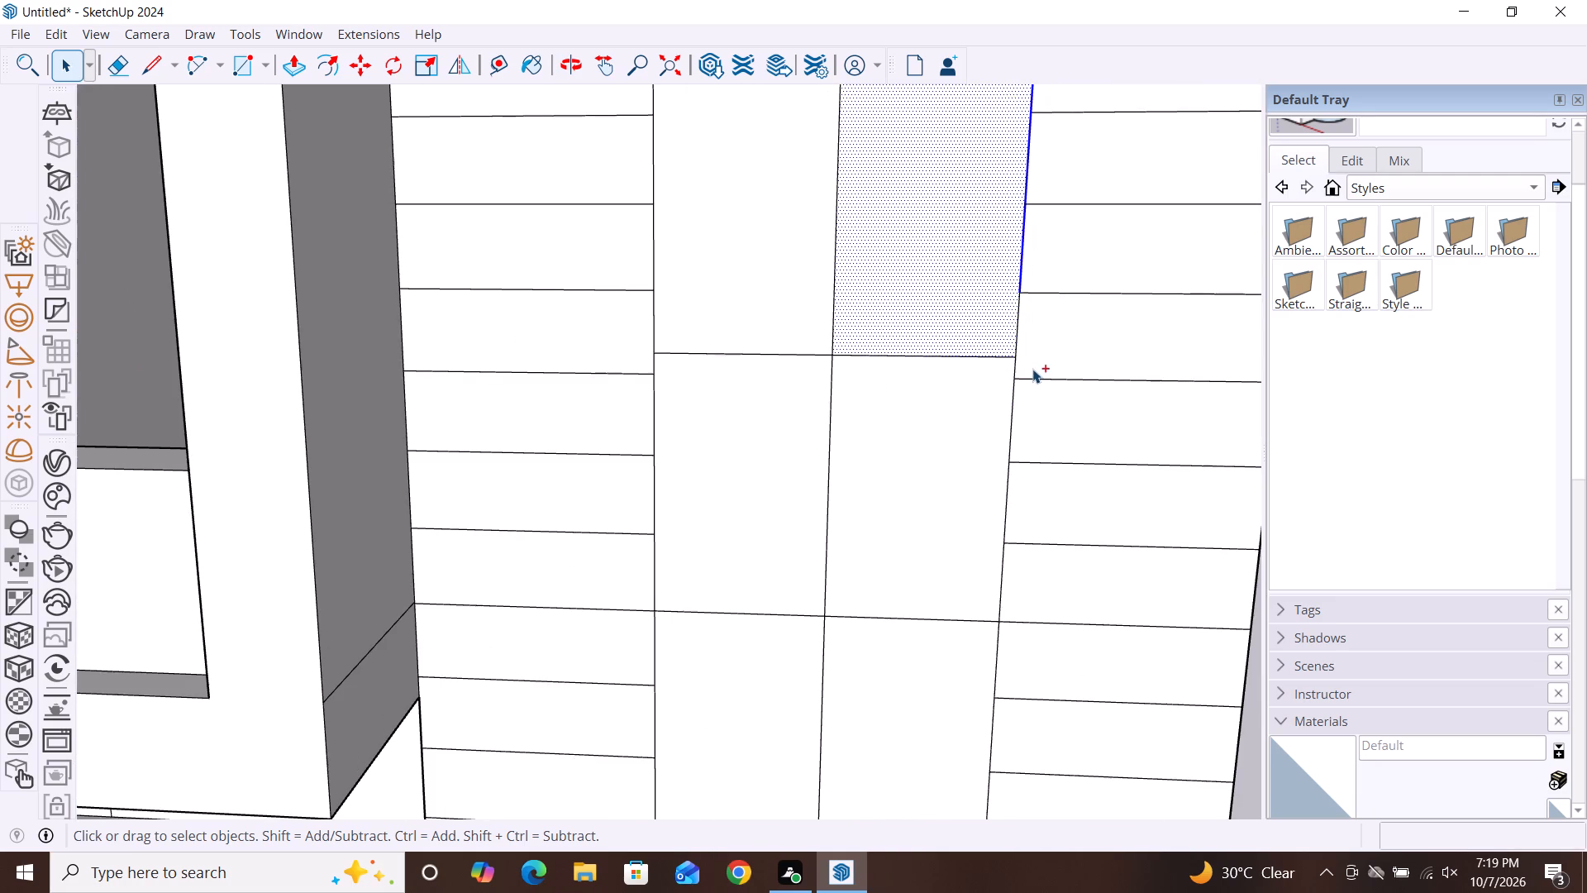
pyautogui.keyDown('ctrl'); pyautogui.click(1013, 372); pyautogui.keyUp('ctrl')
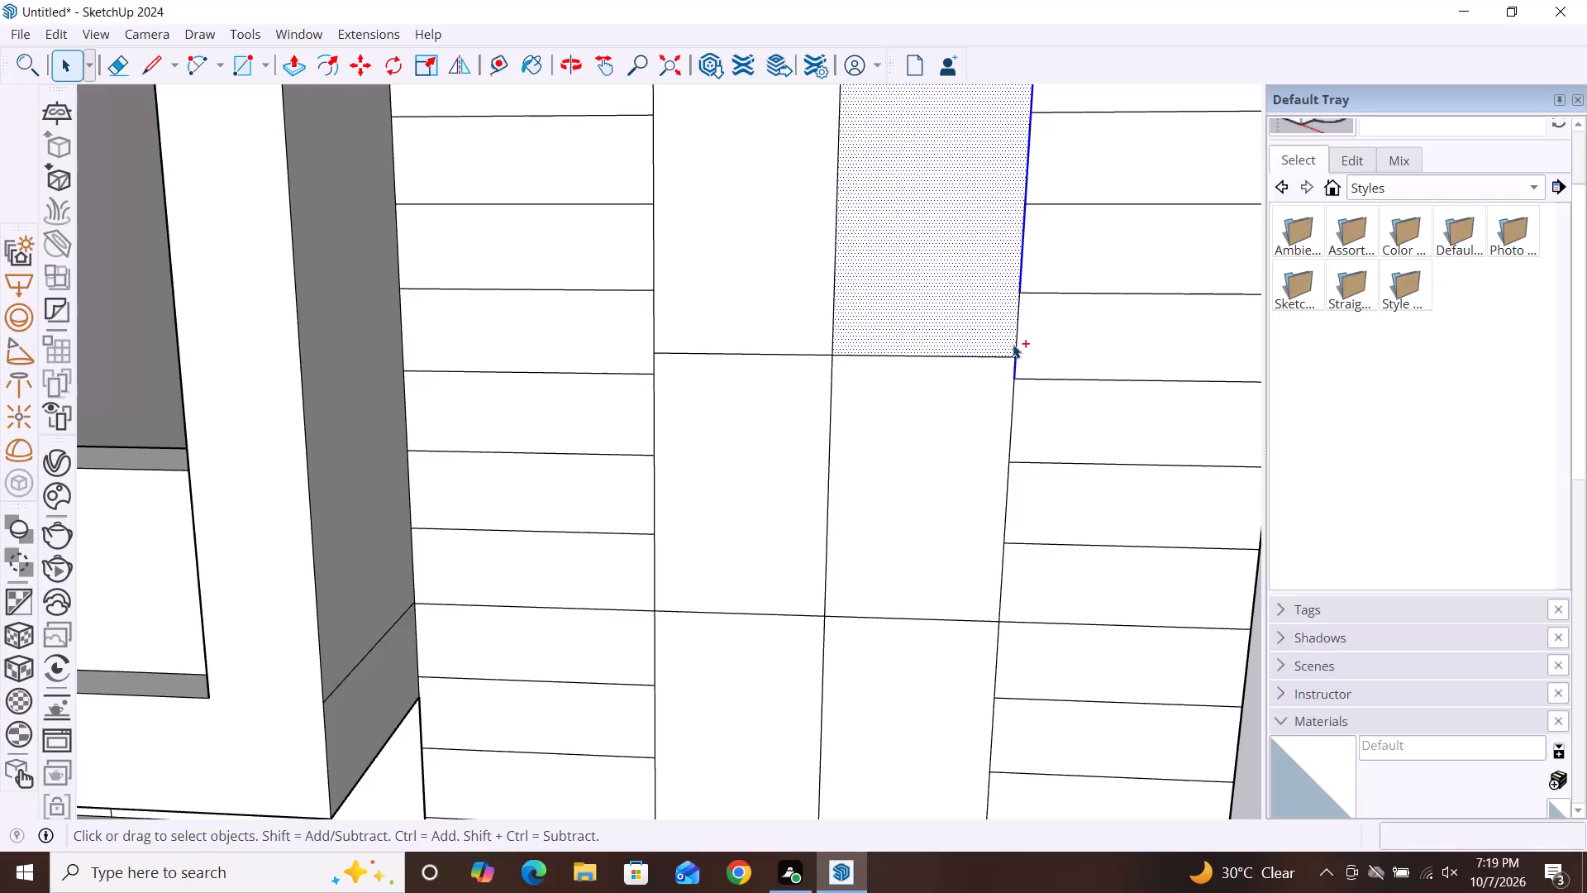
pyautogui.keyDown('ctrl'); pyautogui.click(1015, 341); pyautogui.keyUp('ctrl')
pyautogui.keyDown('ctrl'); pyautogui.scroll(-4, 956, 259); pyautogui.keyUp('ctrl')
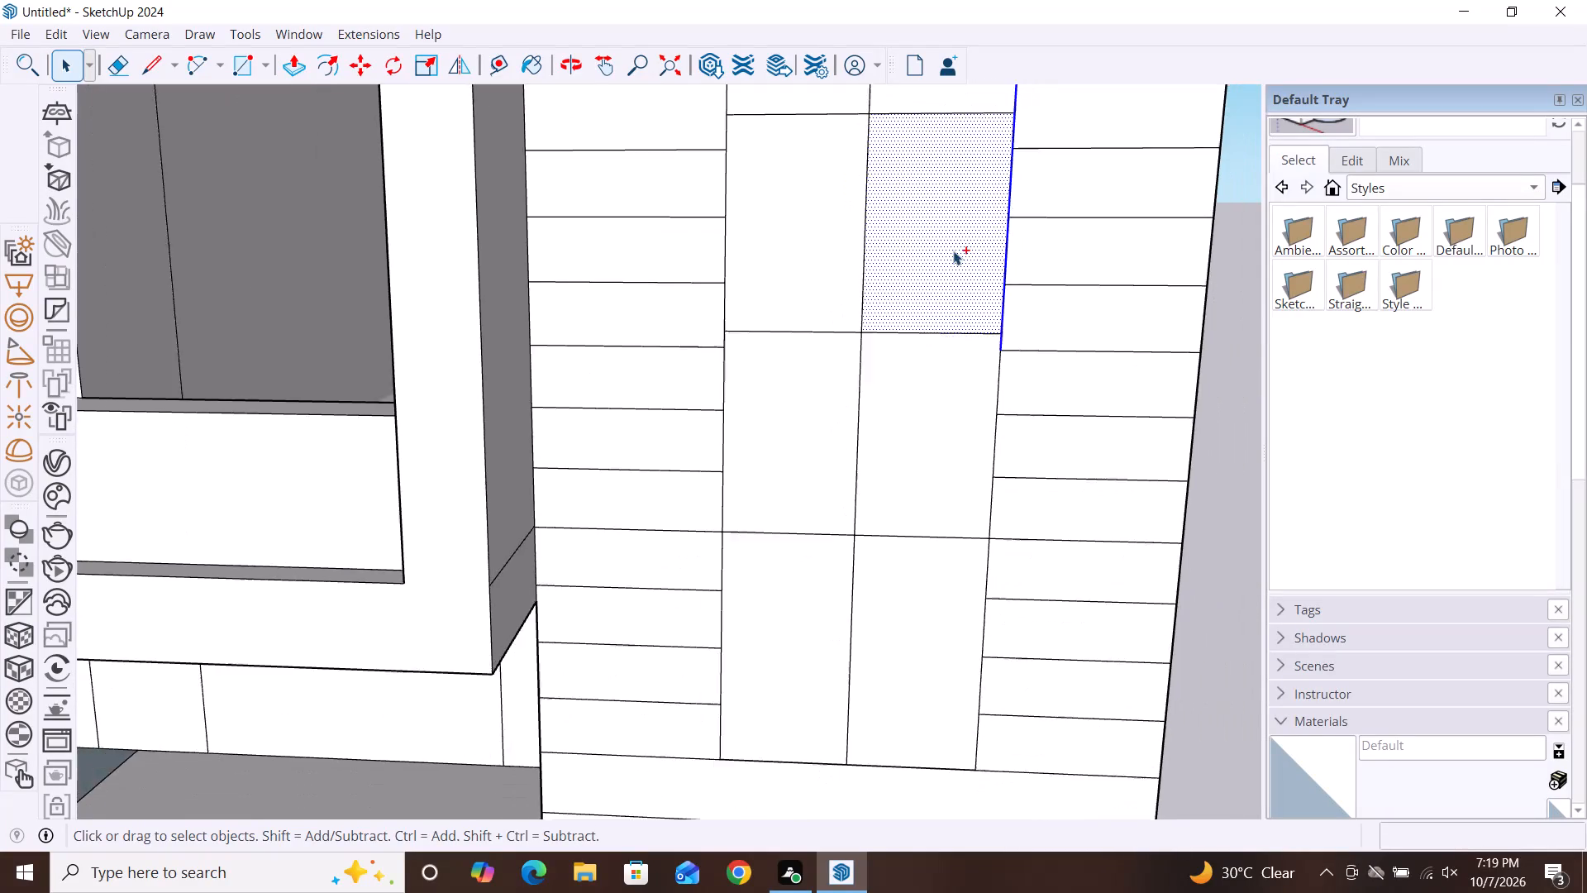
pyautogui.keyDown('ctrl'); pyautogui.scroll(-3, 953, 251); pyautogui.keyUp('ctrl')
pyautogui.keyDown('ctrl'); pyautogui.scroll(8, 987, 354); pyautogui.keyUp('ctrl')
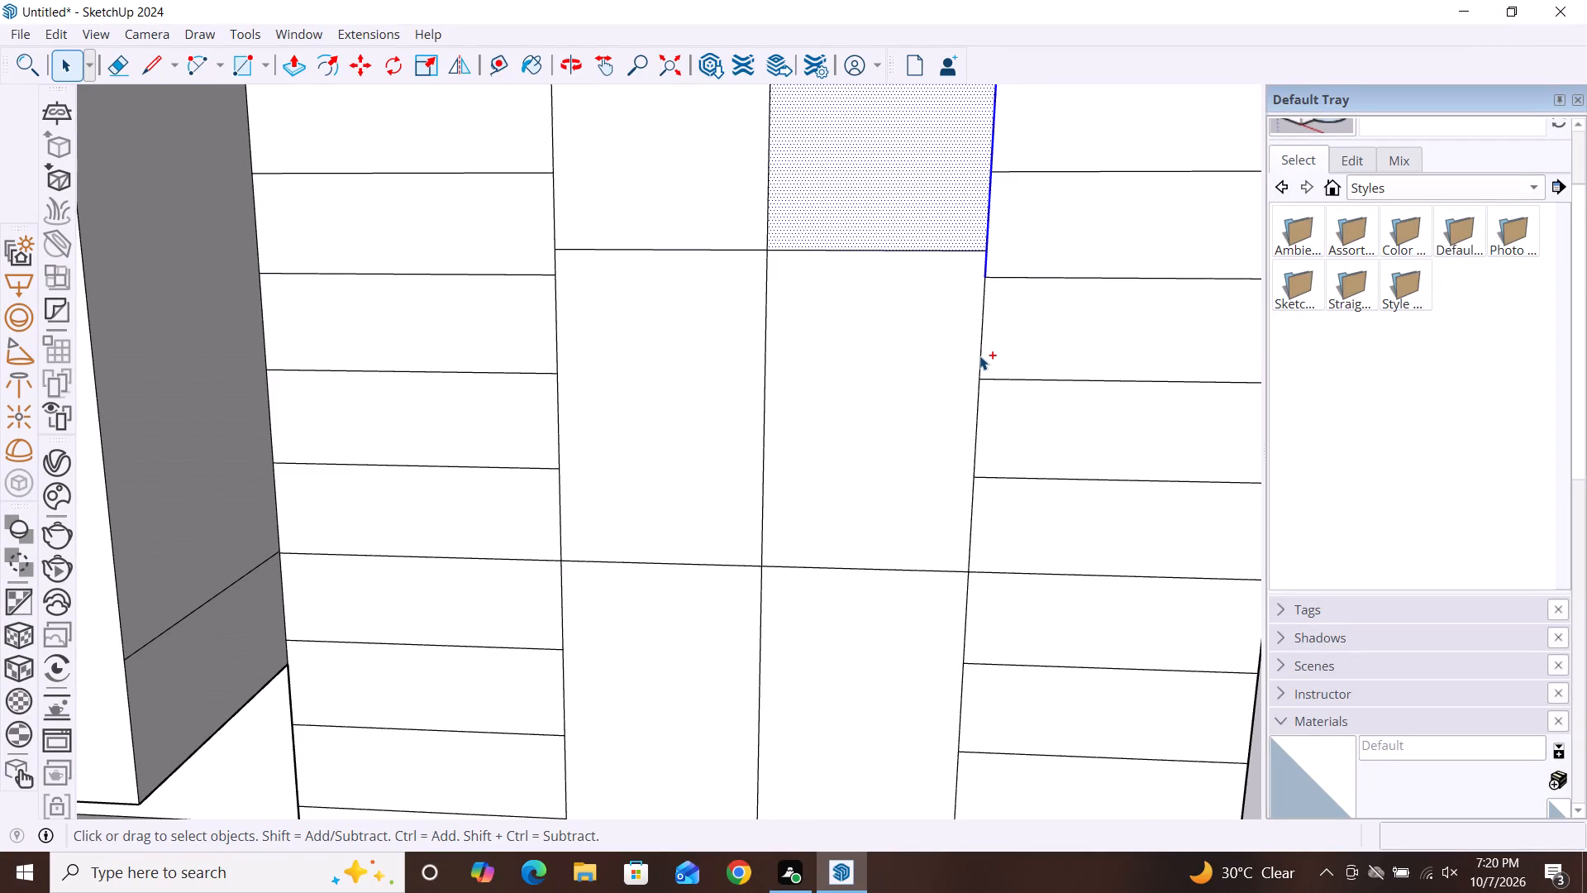
pyautogui.keyDown('ctrl'); pyautogui.click(979, 356); pyautogui.keyUp('ctrl')
pyautogui.keyDown('ctrl'); pyautogui.scroll(-13, 1015, 289); pyautogui.keyUp('ctrl')
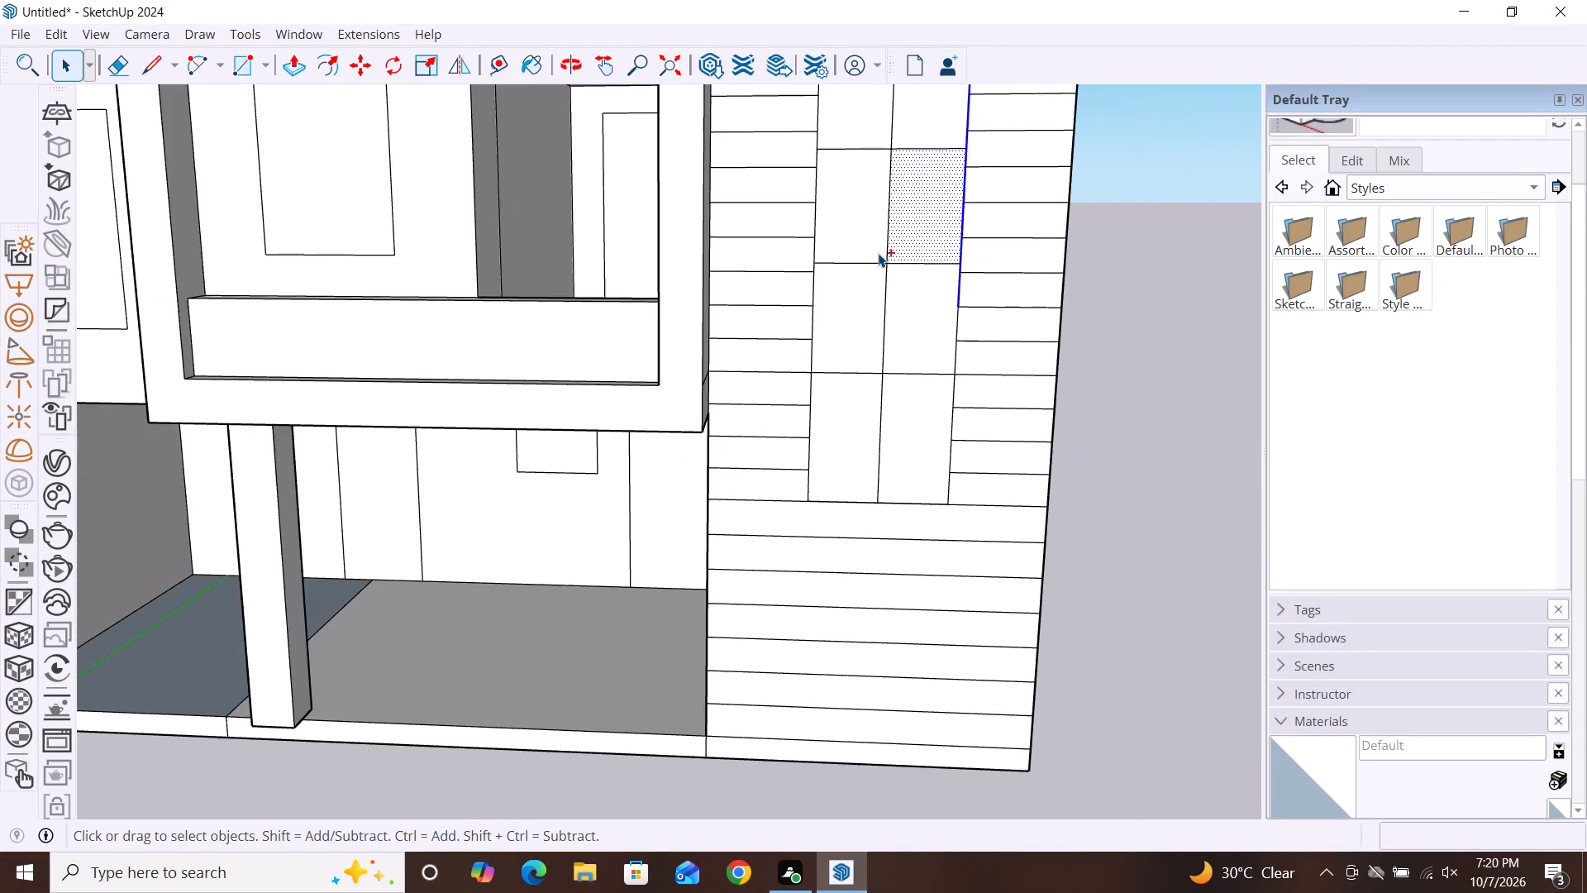
pyautogui.keyDown('ctrl'); pyautogui.scroll(-2, 878, 253); pyautogui.keyUp('ctrl')
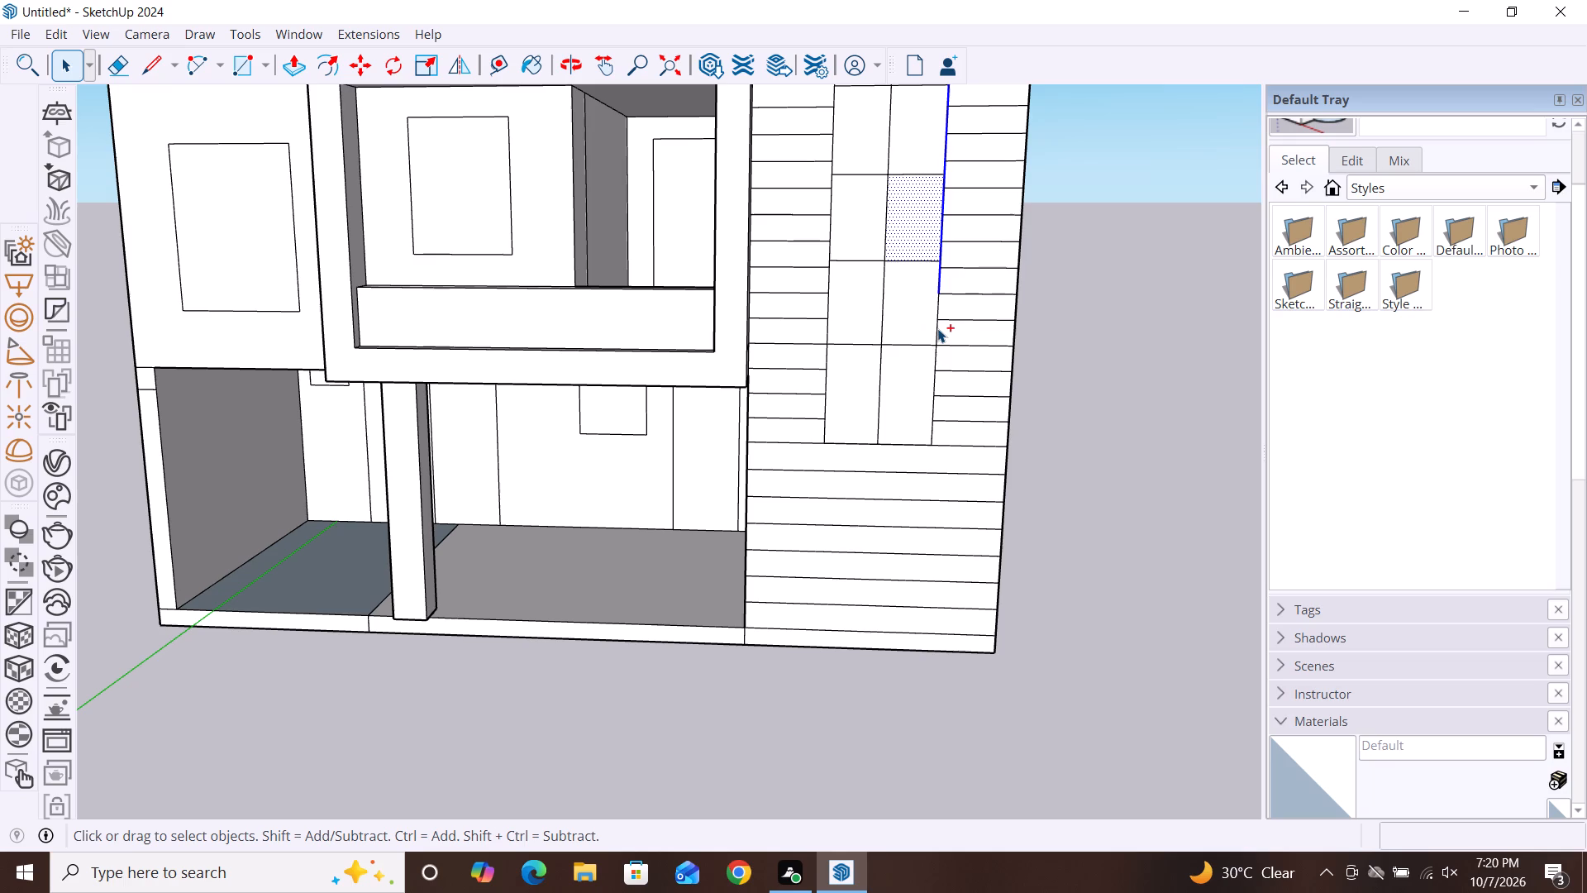
pyautogui.keyDown('ctrl'); pyautogui.click(936, 312); pyautogui.keyUp('ctrl')
pyautogui.keyDown('ctrl'); pyautogui.click(938, 330); pyautogui.keyUp('ctrl')
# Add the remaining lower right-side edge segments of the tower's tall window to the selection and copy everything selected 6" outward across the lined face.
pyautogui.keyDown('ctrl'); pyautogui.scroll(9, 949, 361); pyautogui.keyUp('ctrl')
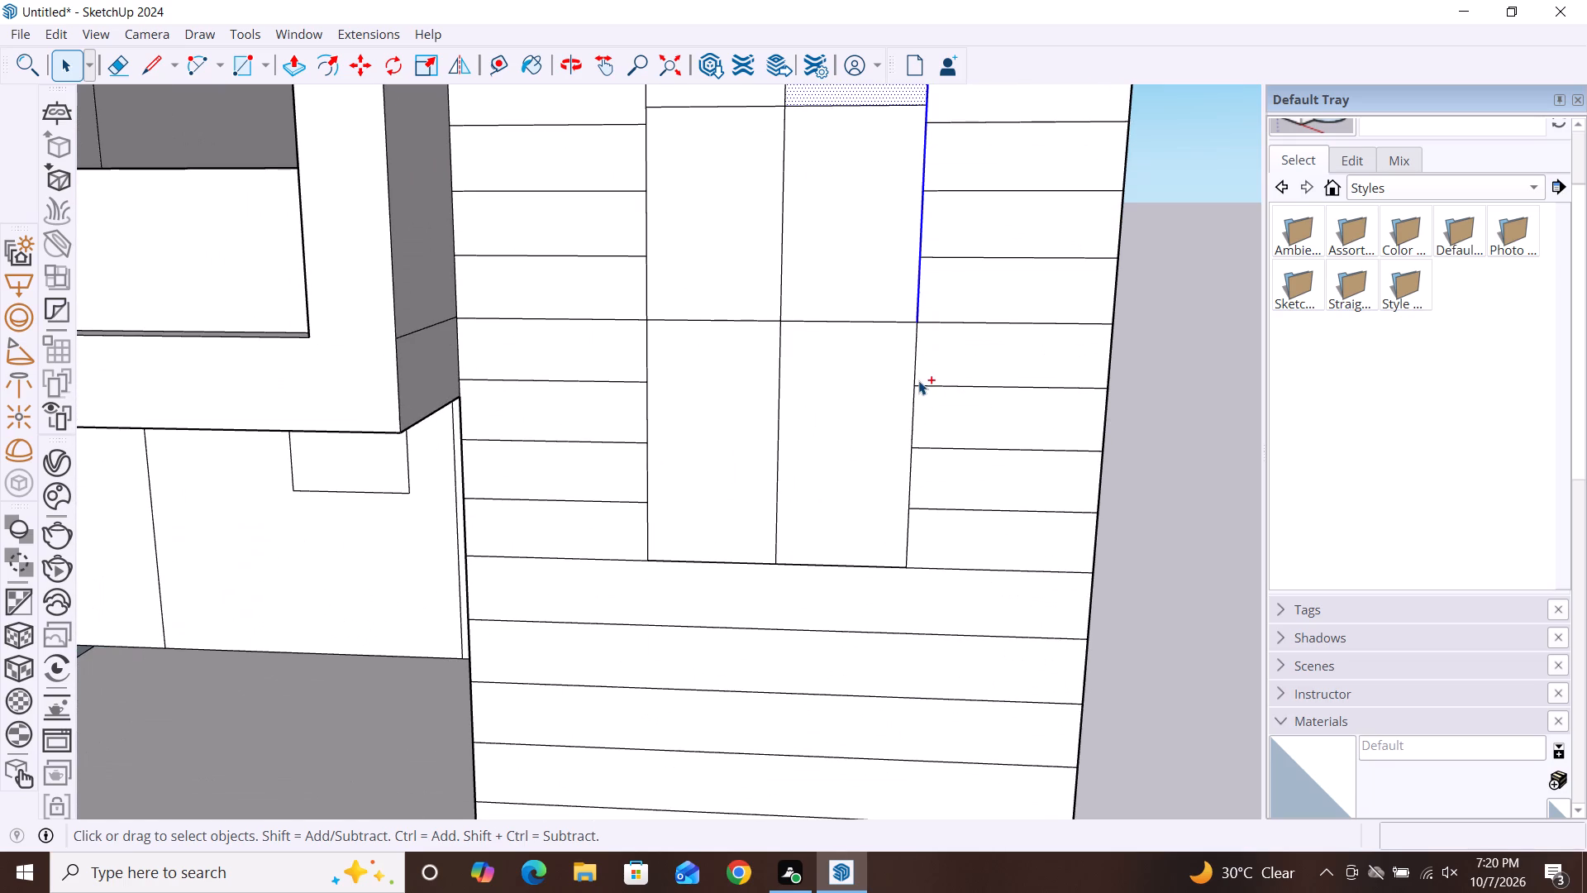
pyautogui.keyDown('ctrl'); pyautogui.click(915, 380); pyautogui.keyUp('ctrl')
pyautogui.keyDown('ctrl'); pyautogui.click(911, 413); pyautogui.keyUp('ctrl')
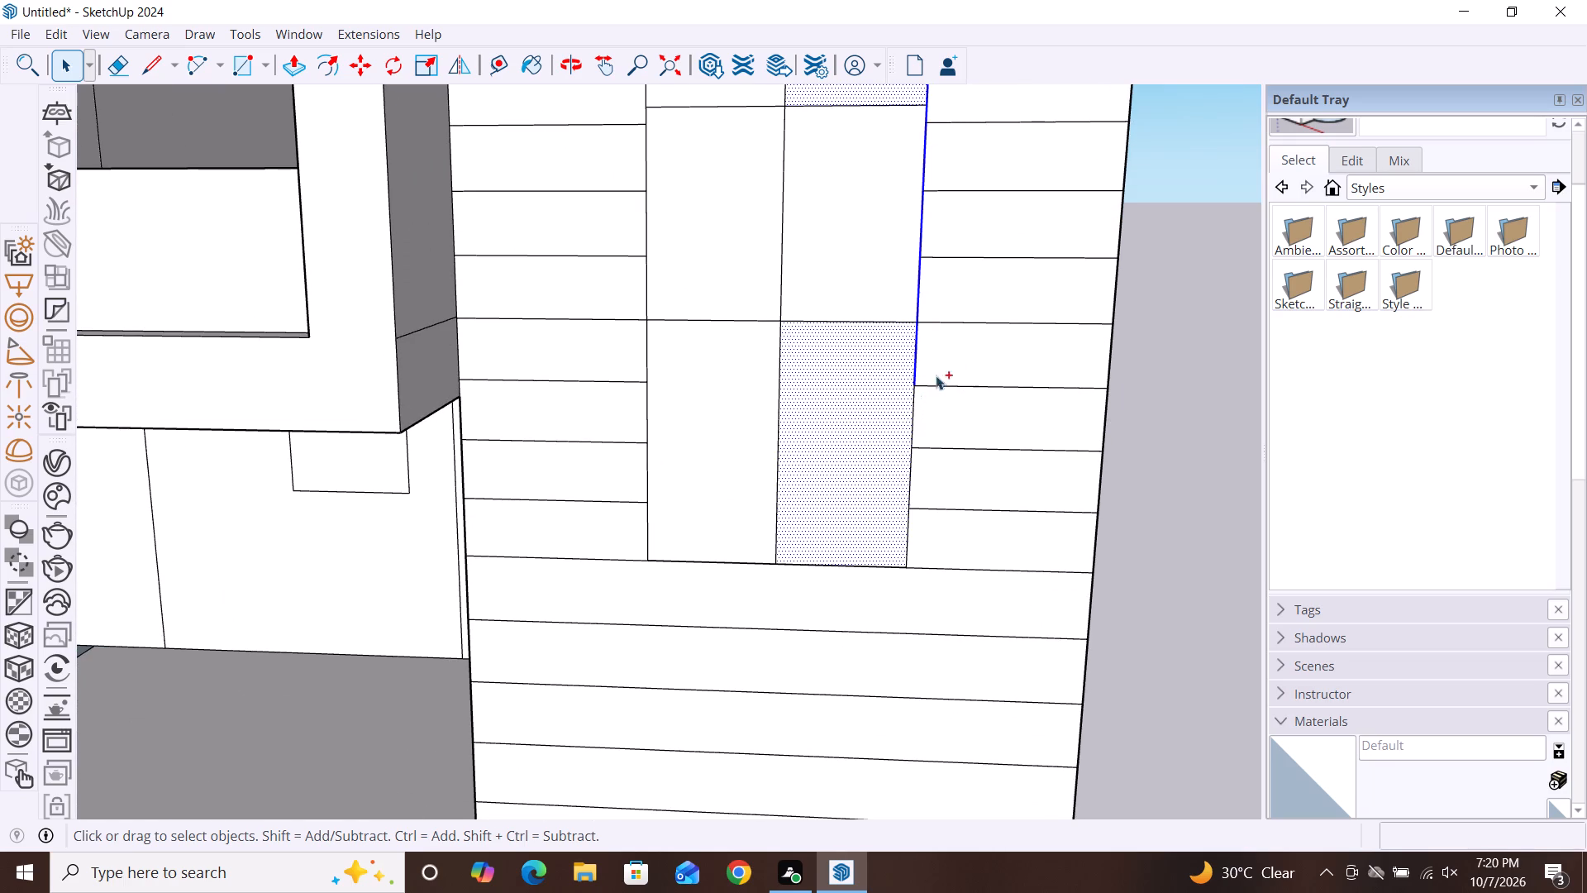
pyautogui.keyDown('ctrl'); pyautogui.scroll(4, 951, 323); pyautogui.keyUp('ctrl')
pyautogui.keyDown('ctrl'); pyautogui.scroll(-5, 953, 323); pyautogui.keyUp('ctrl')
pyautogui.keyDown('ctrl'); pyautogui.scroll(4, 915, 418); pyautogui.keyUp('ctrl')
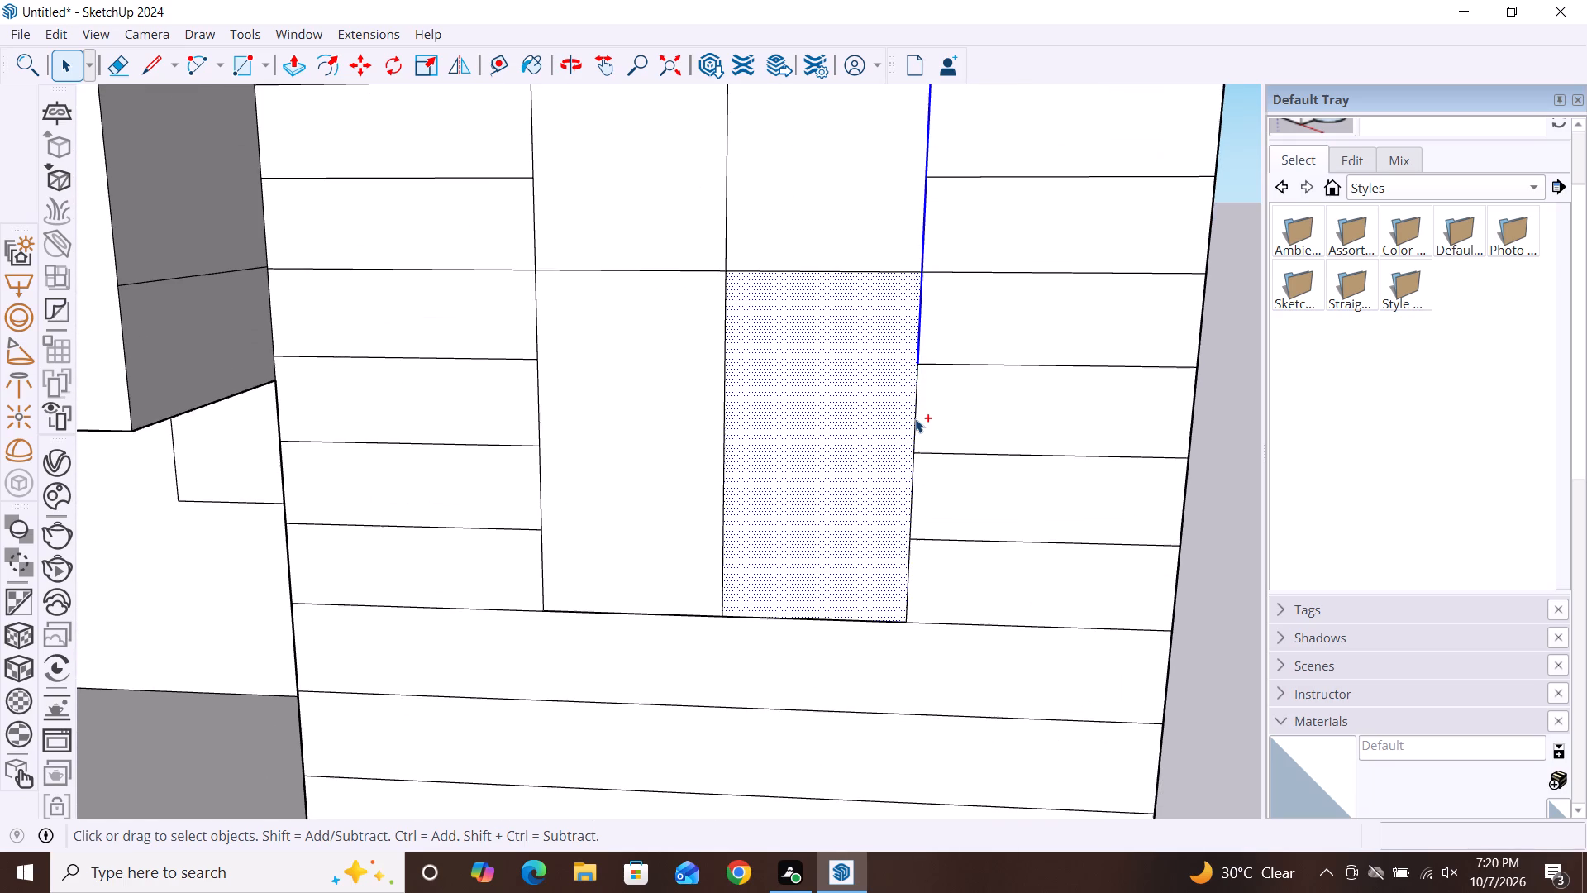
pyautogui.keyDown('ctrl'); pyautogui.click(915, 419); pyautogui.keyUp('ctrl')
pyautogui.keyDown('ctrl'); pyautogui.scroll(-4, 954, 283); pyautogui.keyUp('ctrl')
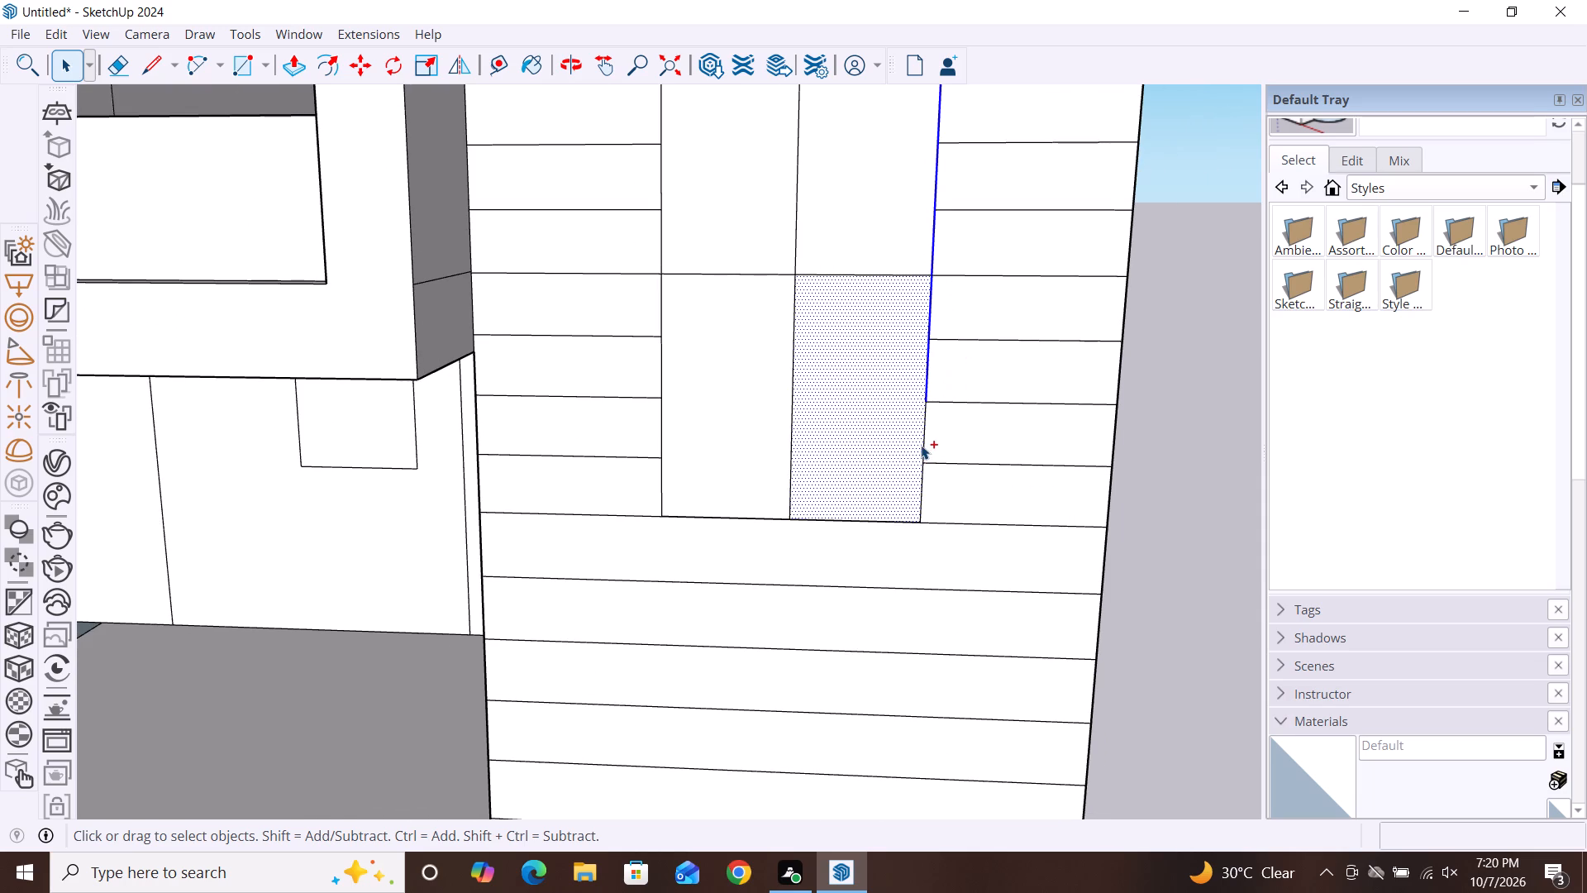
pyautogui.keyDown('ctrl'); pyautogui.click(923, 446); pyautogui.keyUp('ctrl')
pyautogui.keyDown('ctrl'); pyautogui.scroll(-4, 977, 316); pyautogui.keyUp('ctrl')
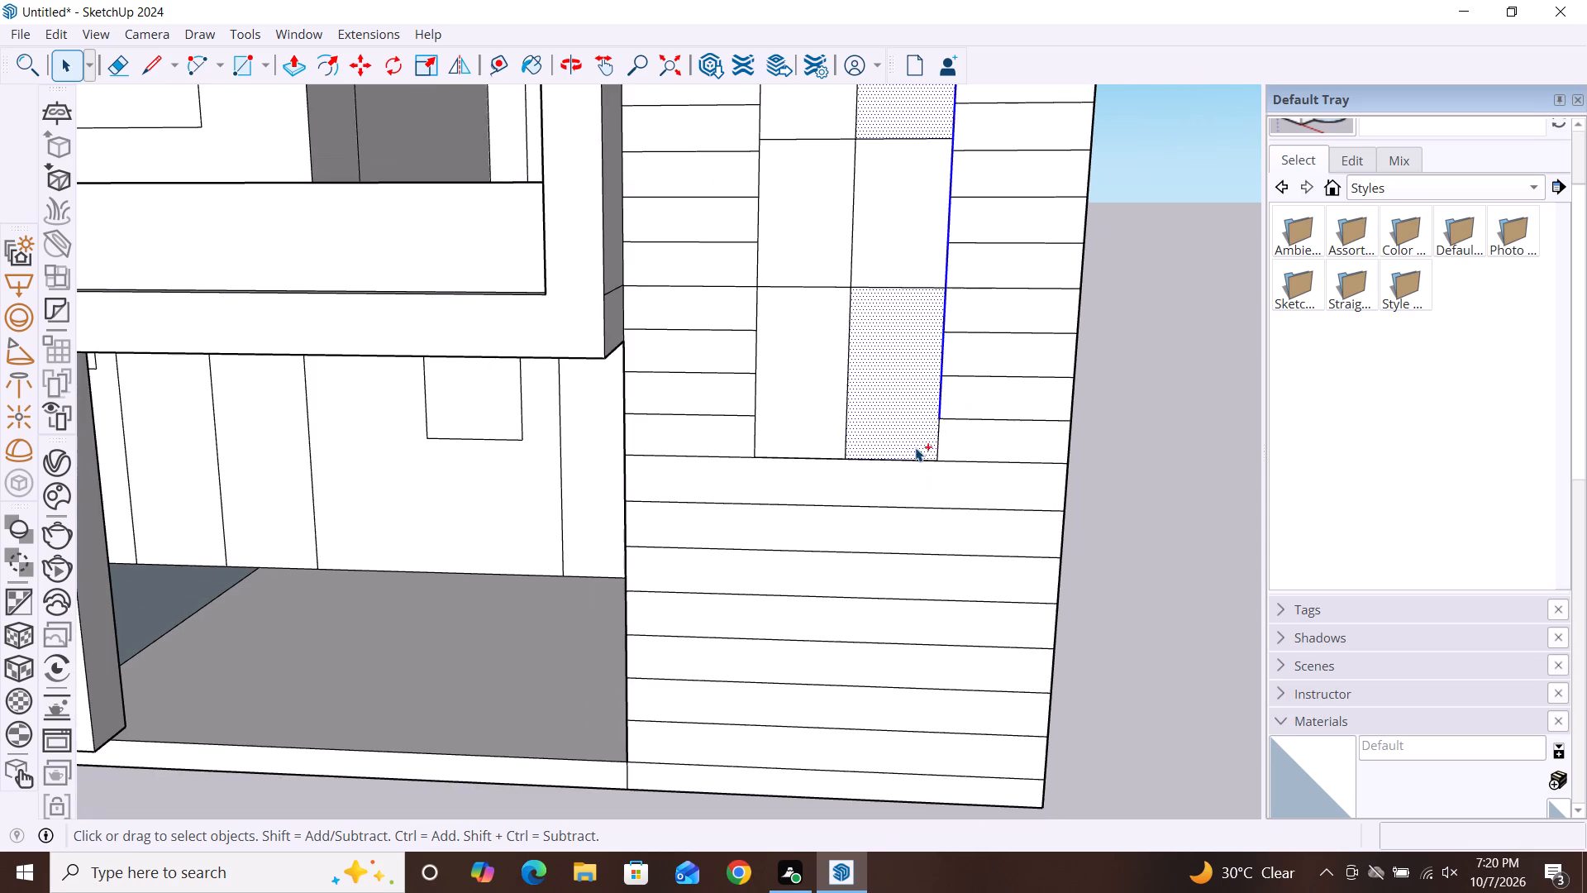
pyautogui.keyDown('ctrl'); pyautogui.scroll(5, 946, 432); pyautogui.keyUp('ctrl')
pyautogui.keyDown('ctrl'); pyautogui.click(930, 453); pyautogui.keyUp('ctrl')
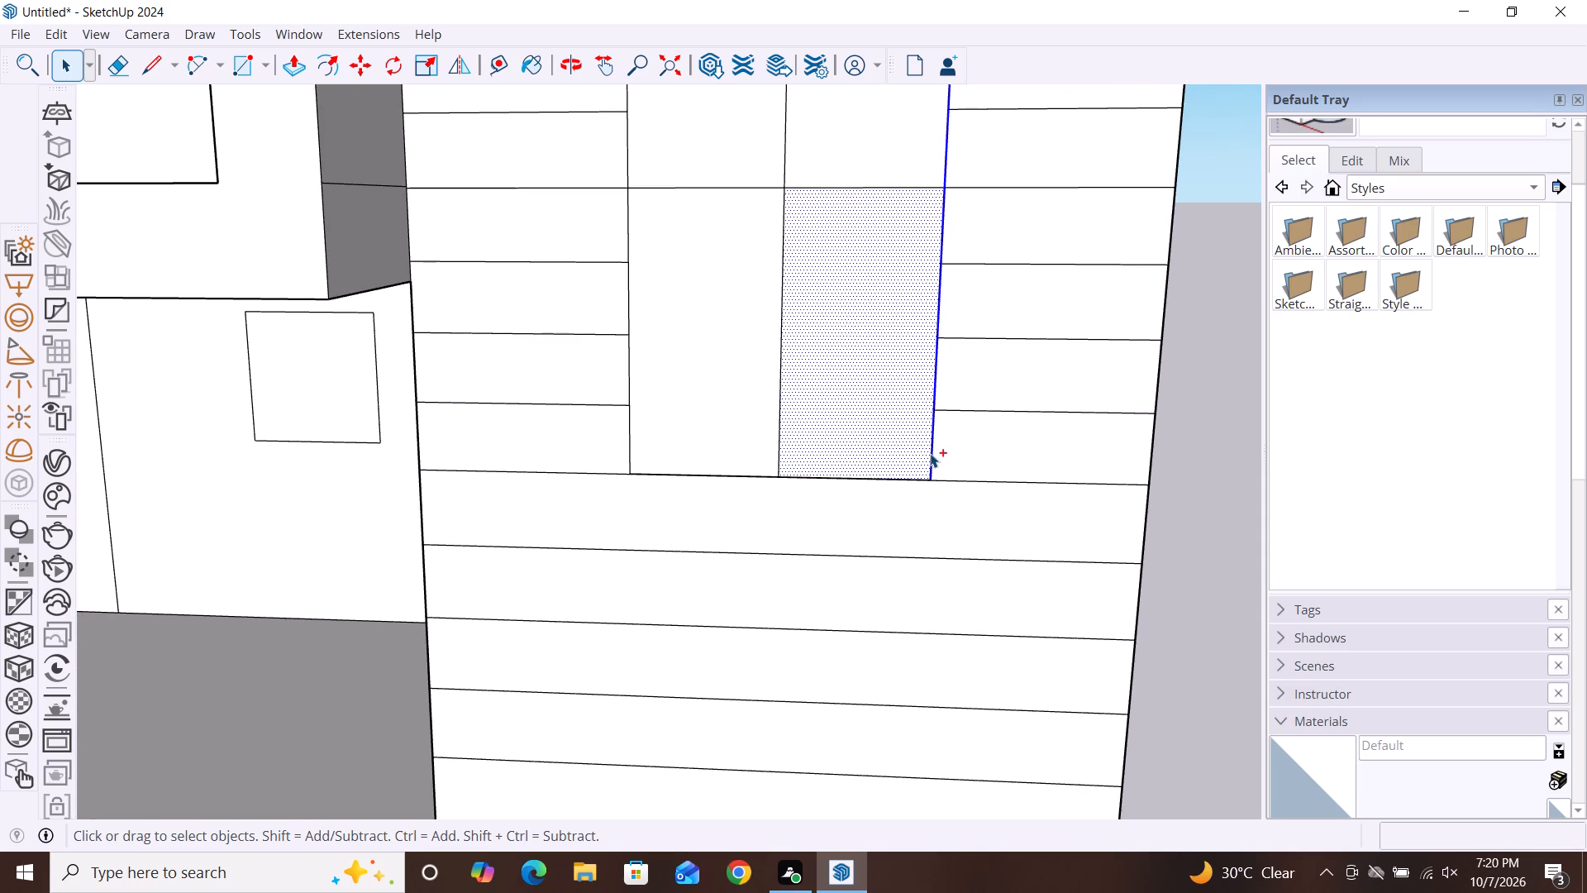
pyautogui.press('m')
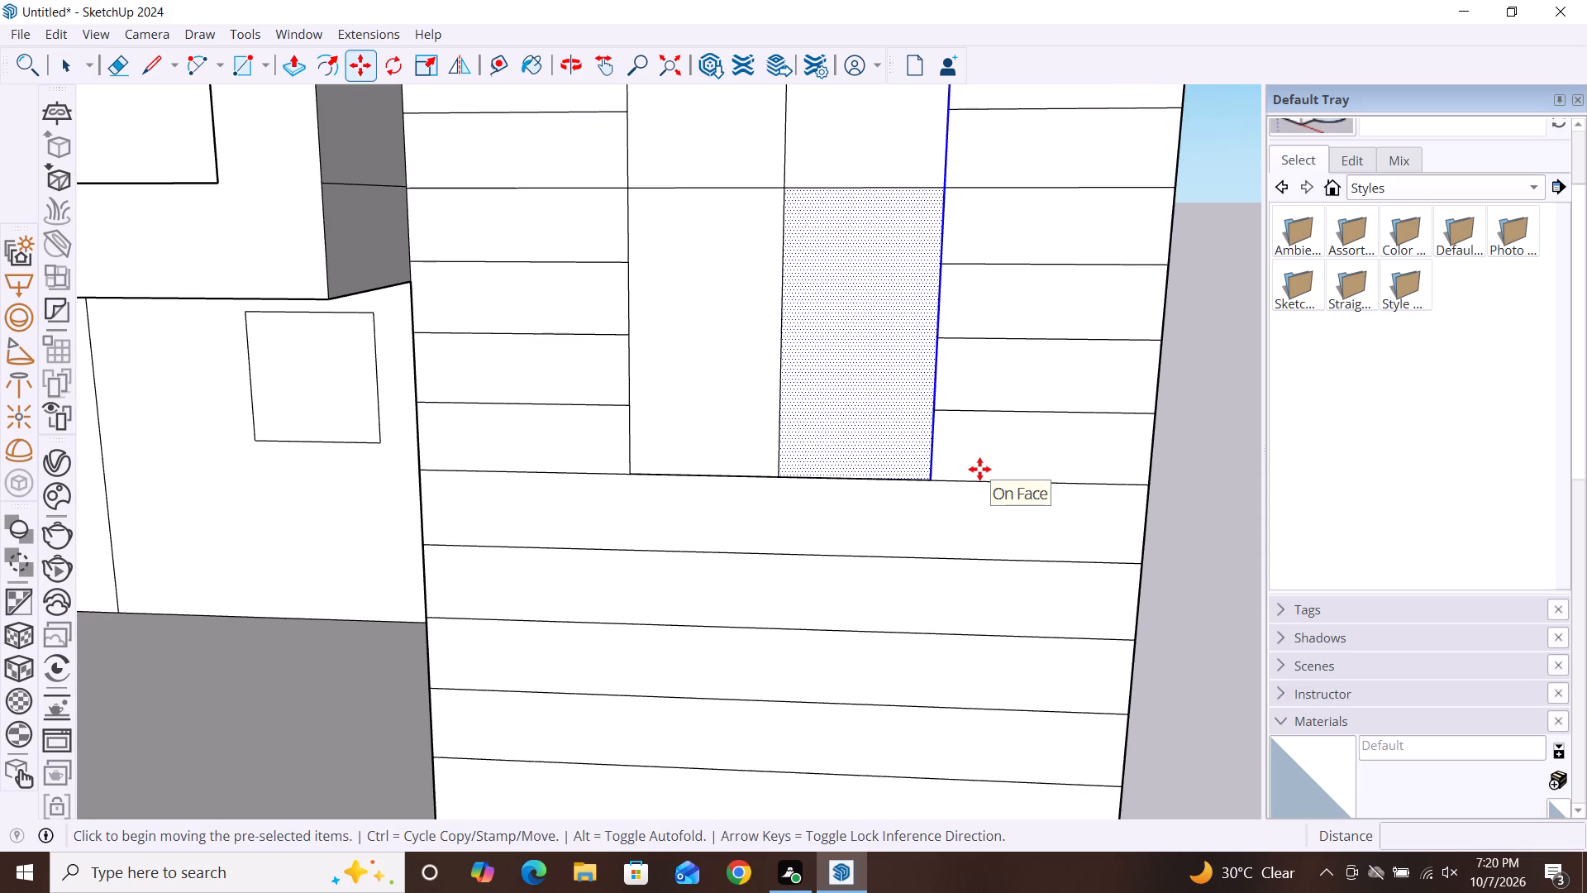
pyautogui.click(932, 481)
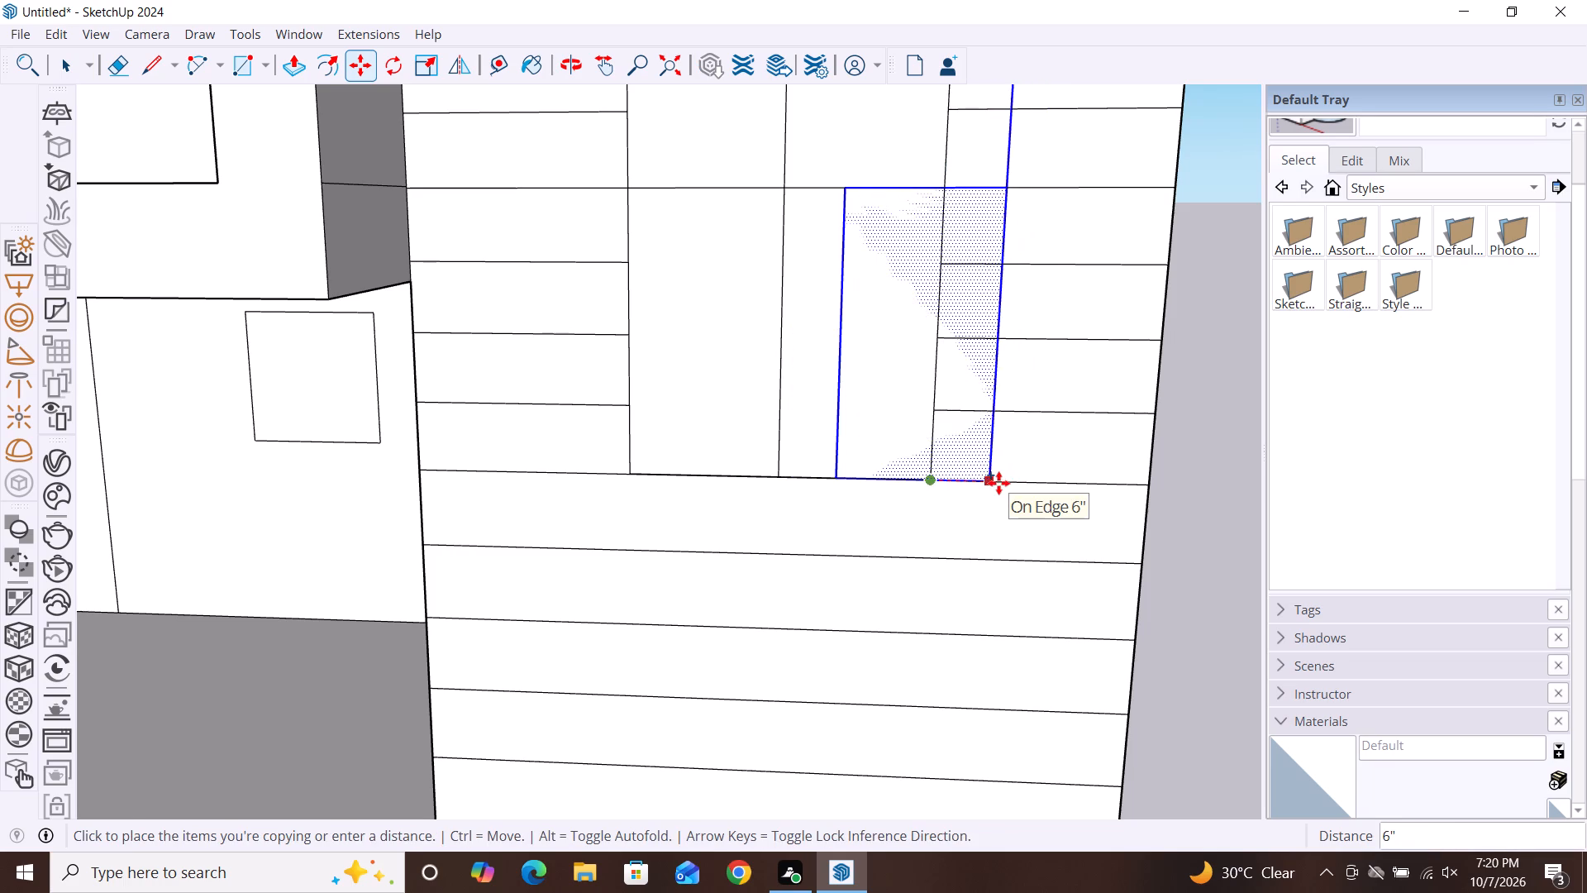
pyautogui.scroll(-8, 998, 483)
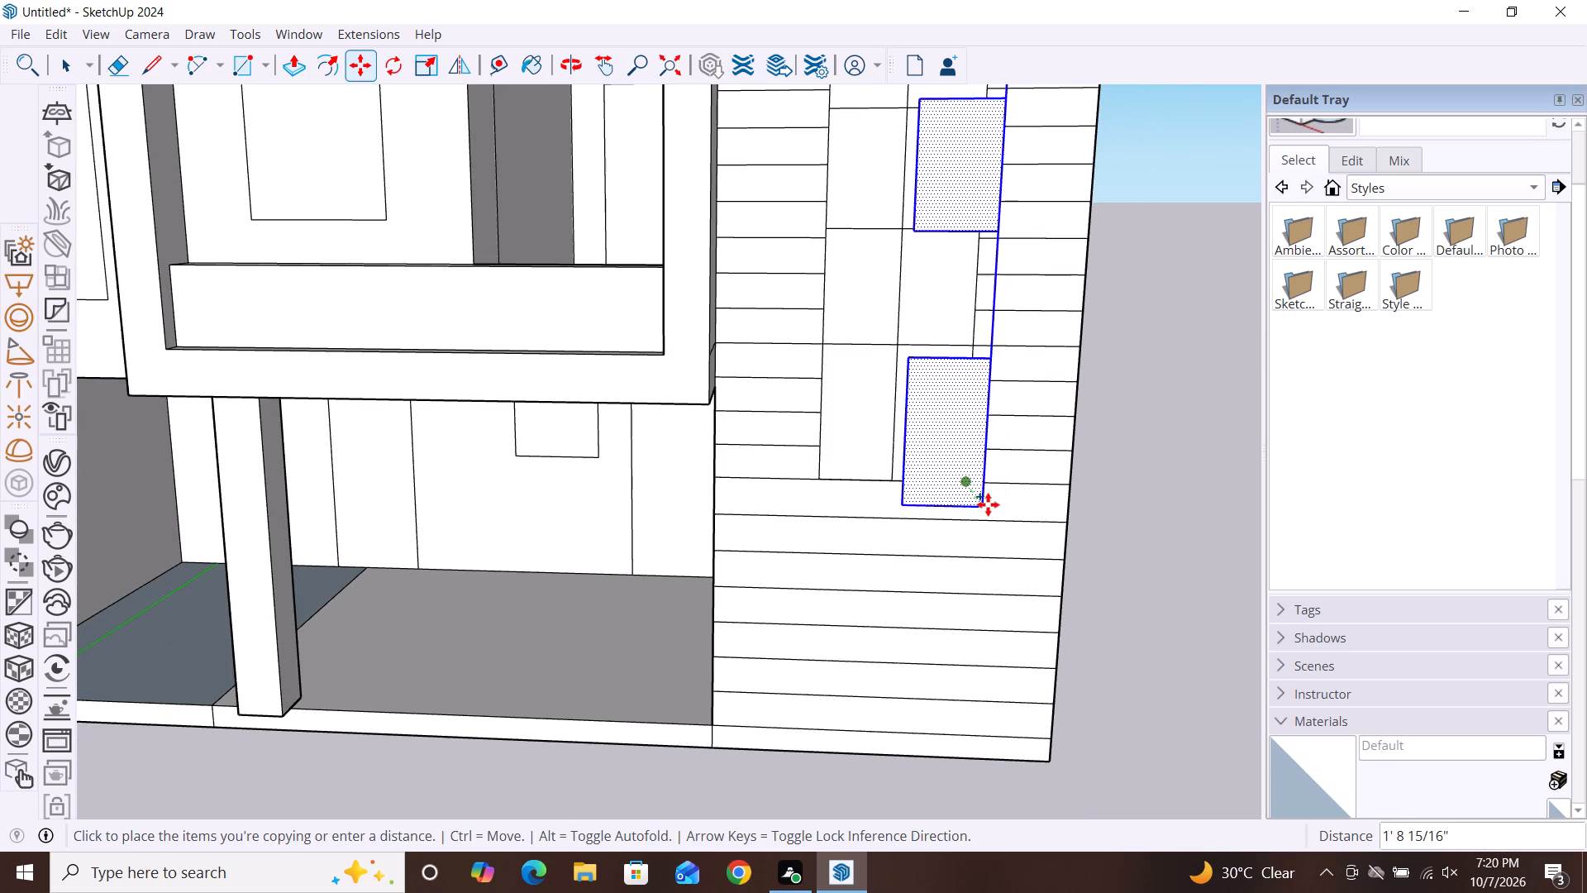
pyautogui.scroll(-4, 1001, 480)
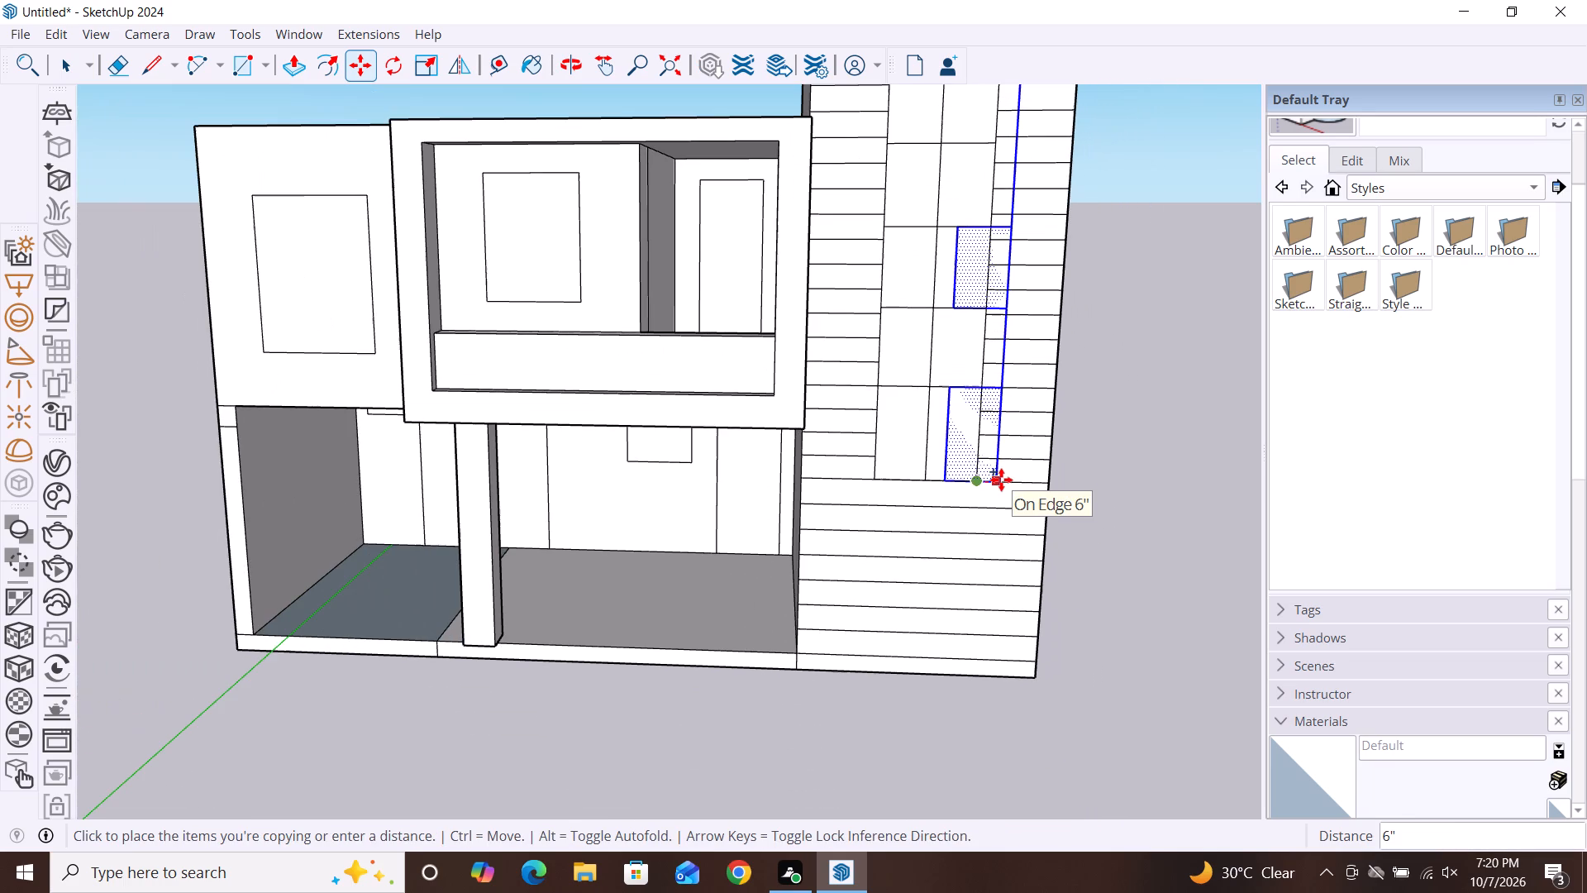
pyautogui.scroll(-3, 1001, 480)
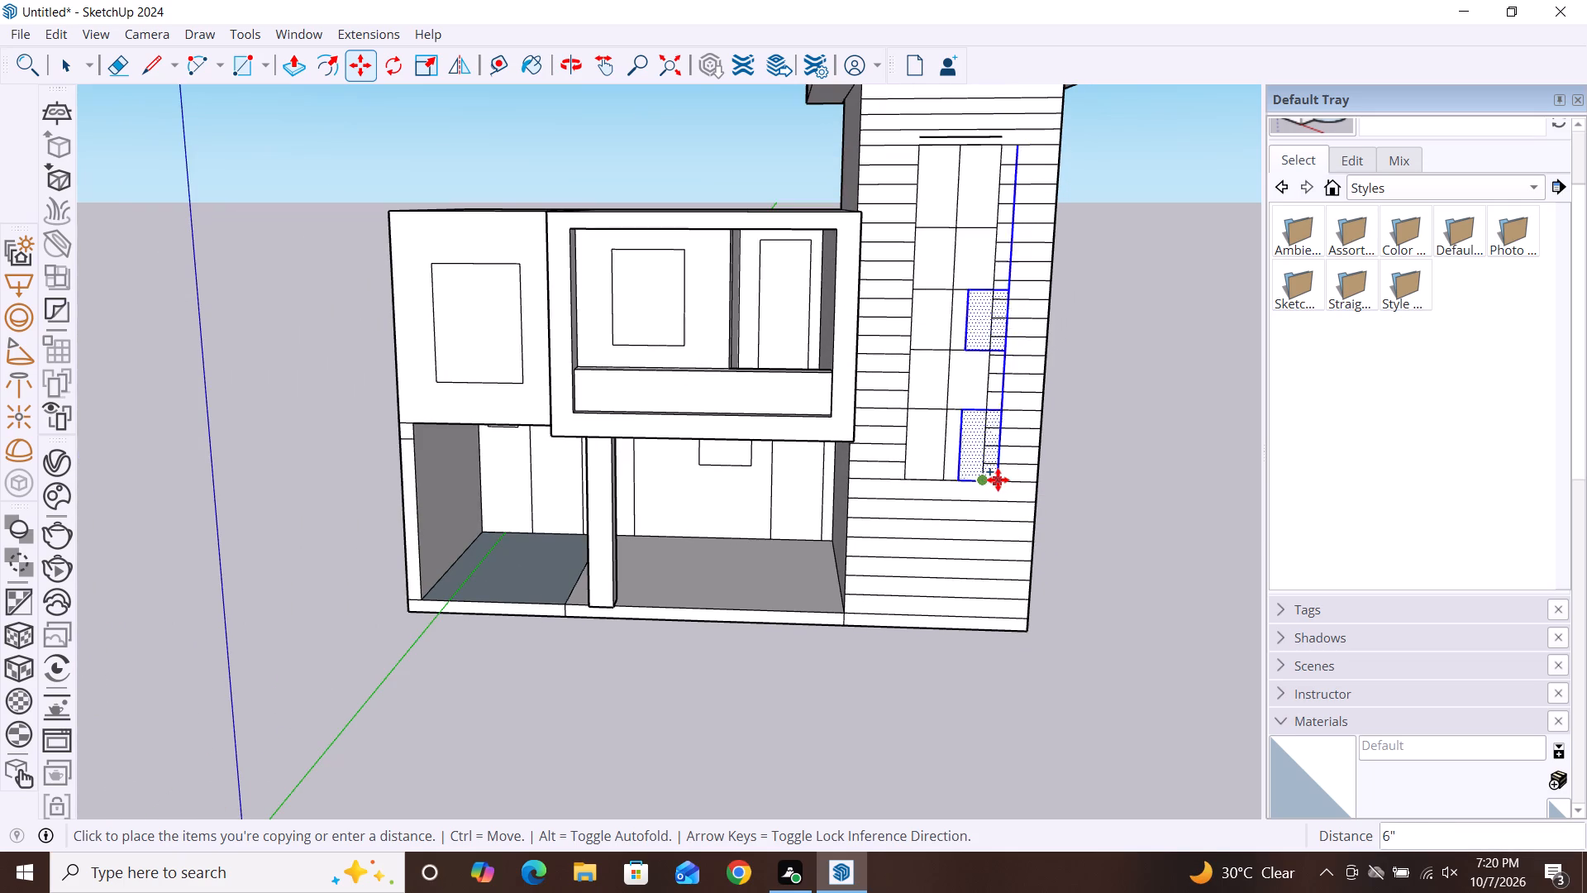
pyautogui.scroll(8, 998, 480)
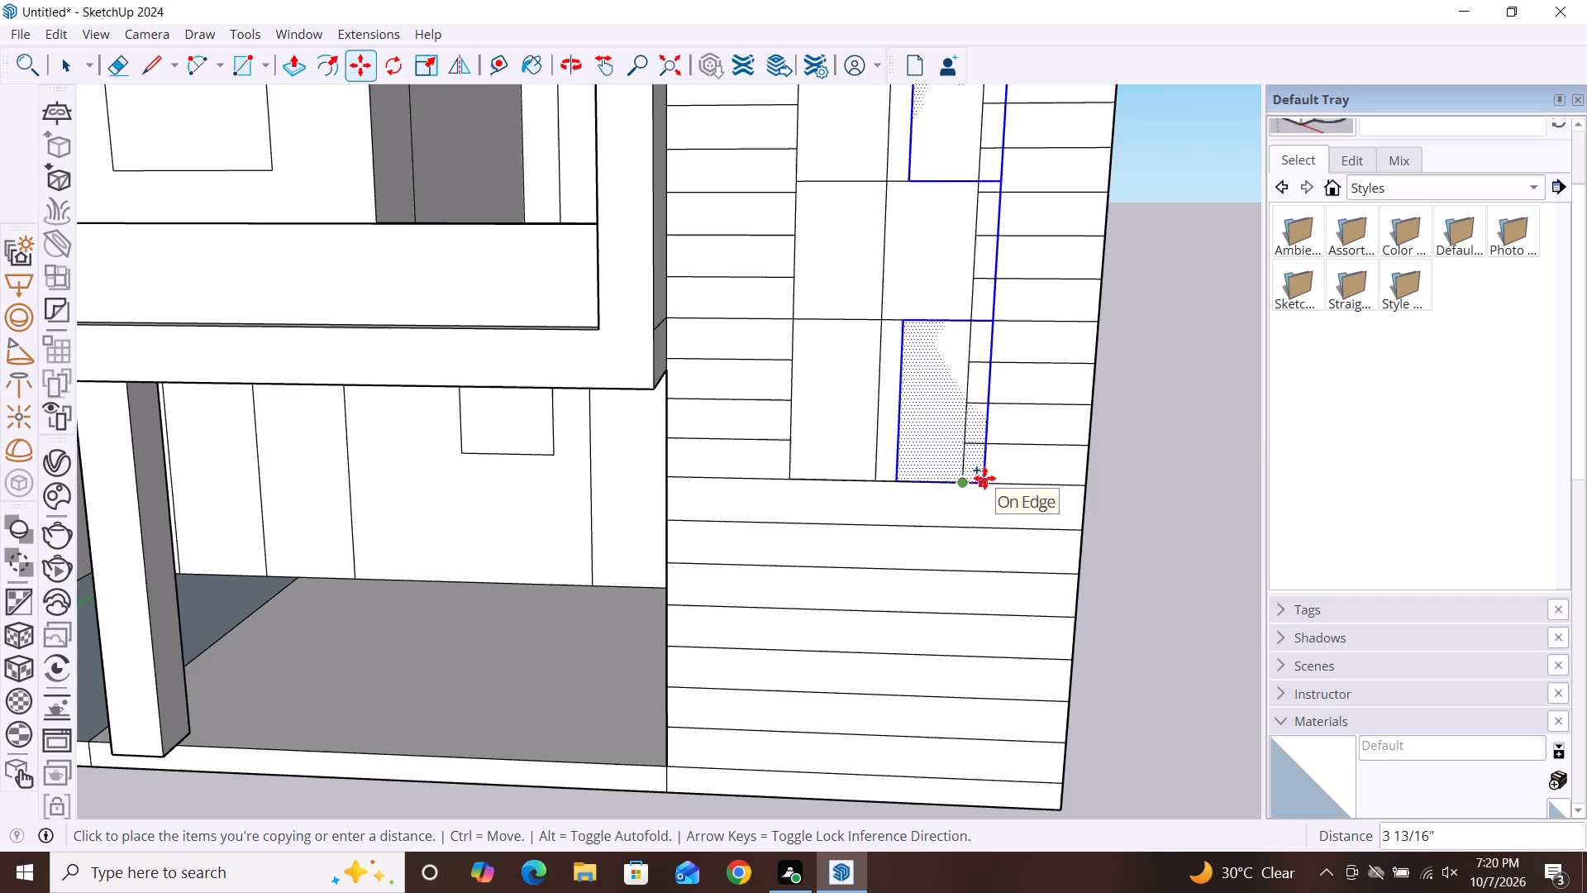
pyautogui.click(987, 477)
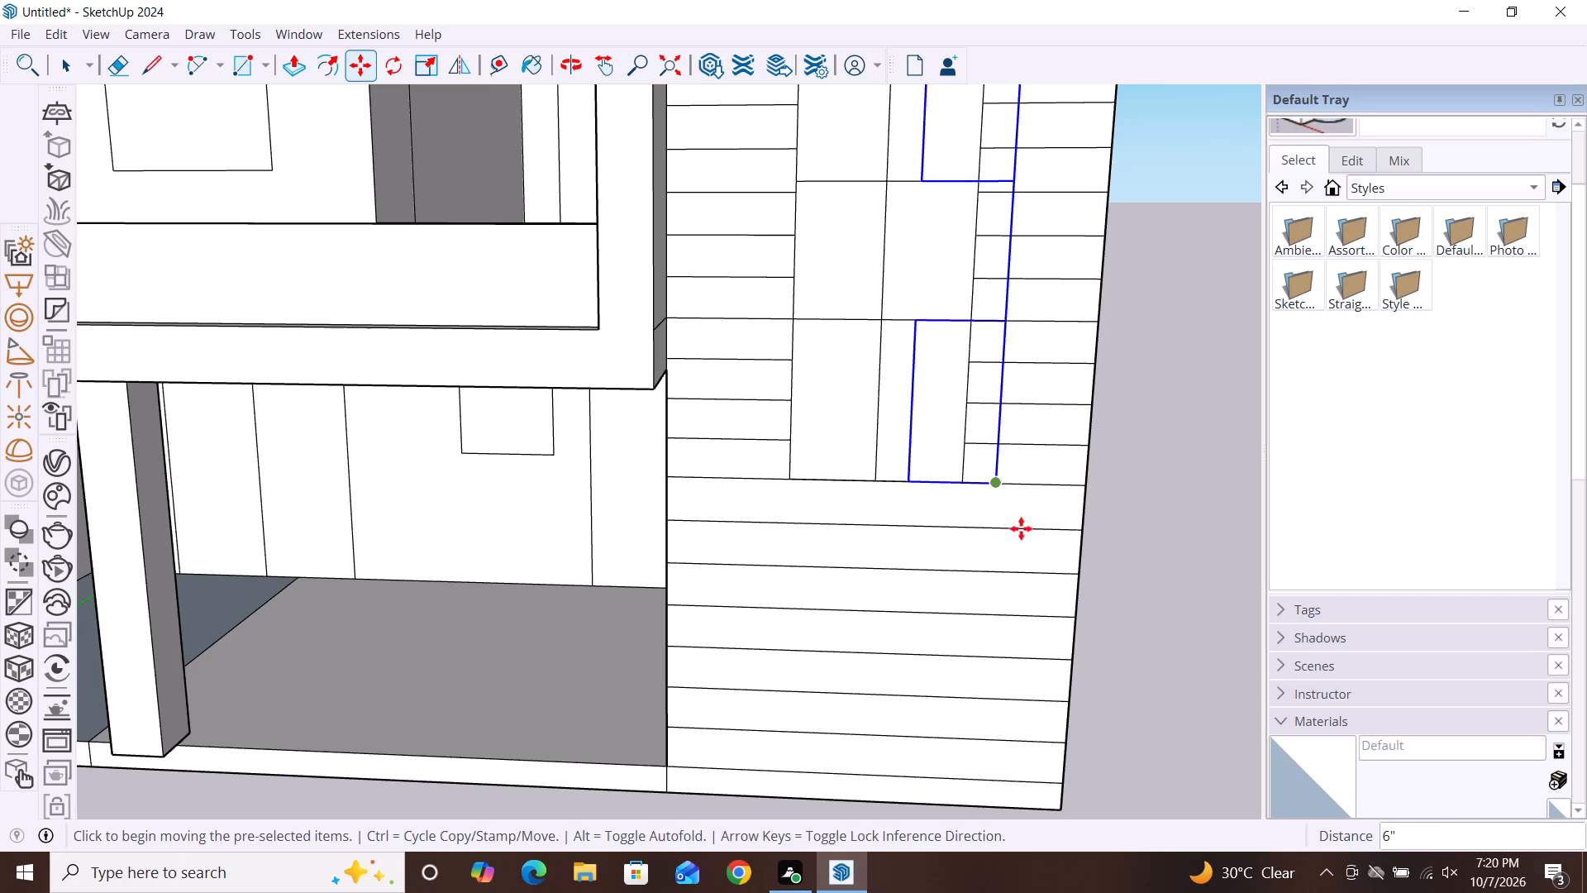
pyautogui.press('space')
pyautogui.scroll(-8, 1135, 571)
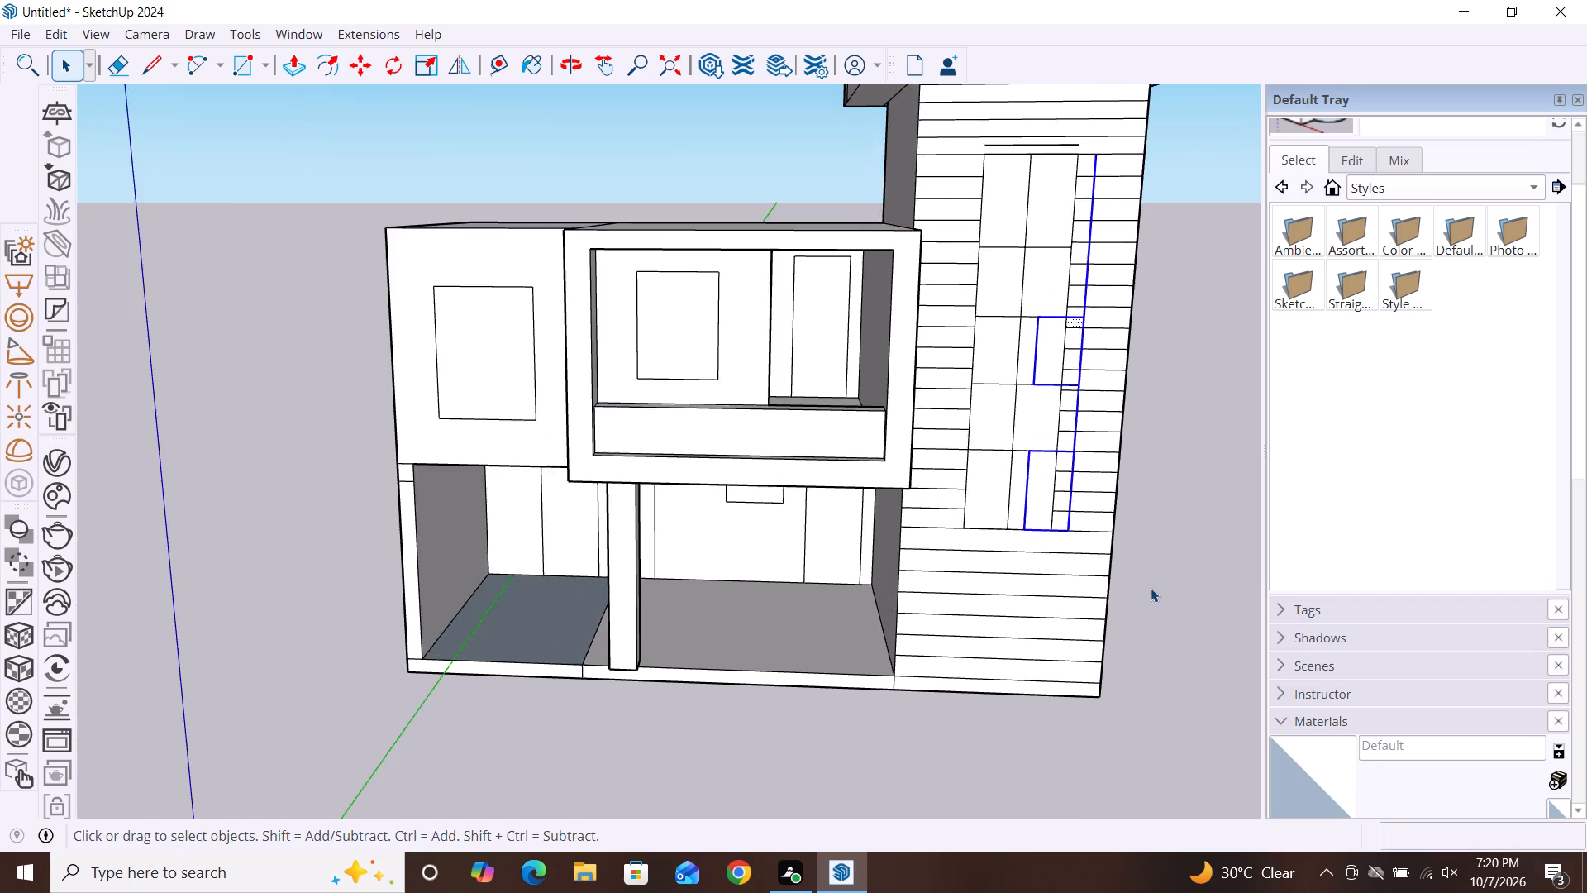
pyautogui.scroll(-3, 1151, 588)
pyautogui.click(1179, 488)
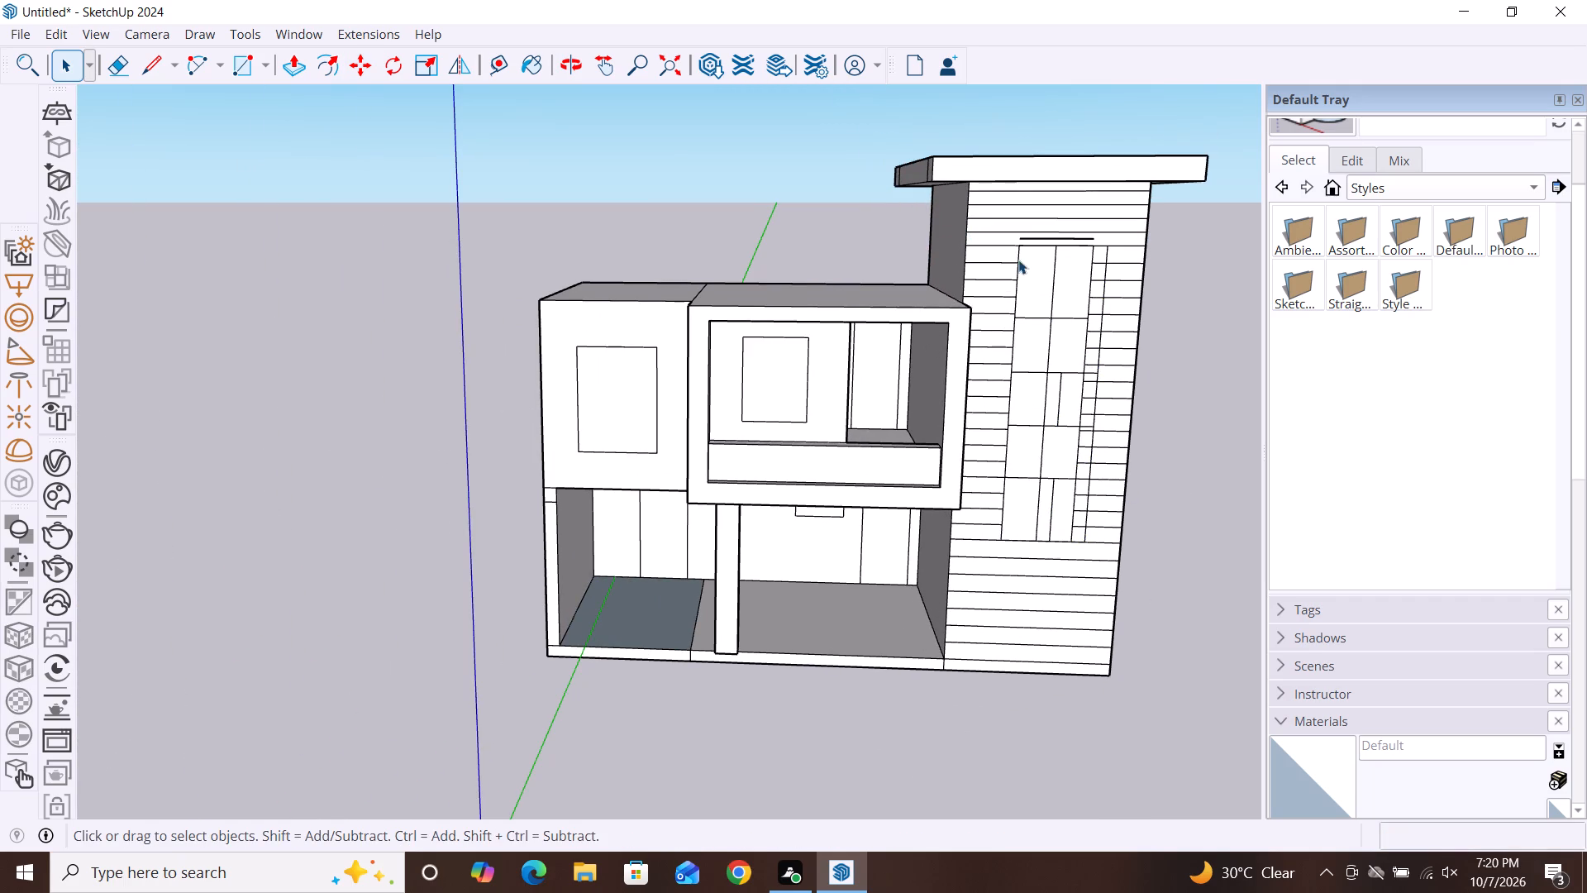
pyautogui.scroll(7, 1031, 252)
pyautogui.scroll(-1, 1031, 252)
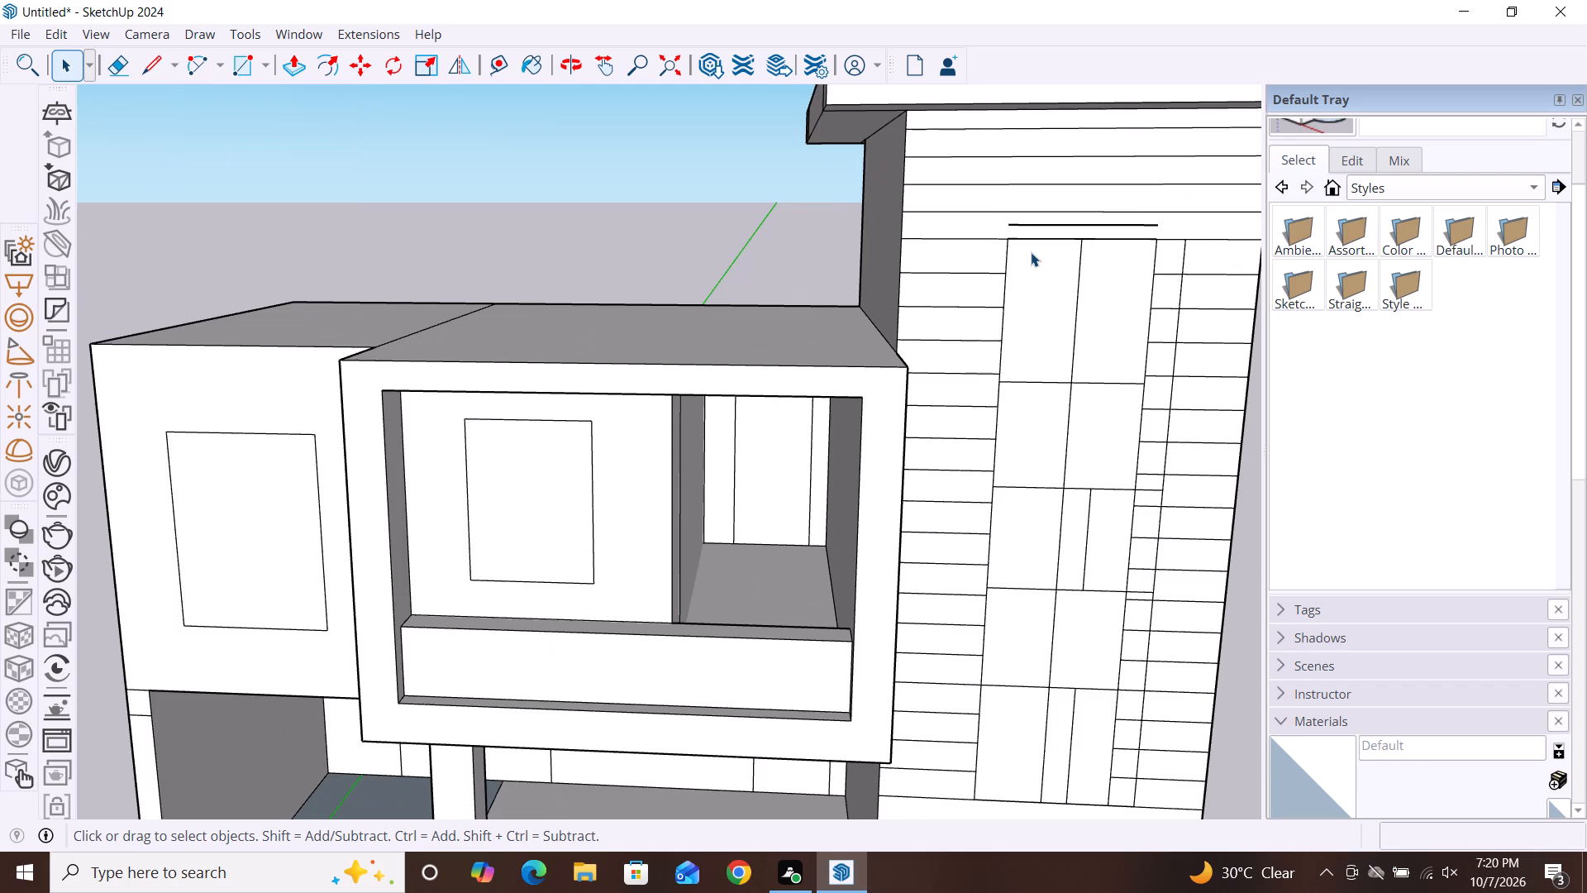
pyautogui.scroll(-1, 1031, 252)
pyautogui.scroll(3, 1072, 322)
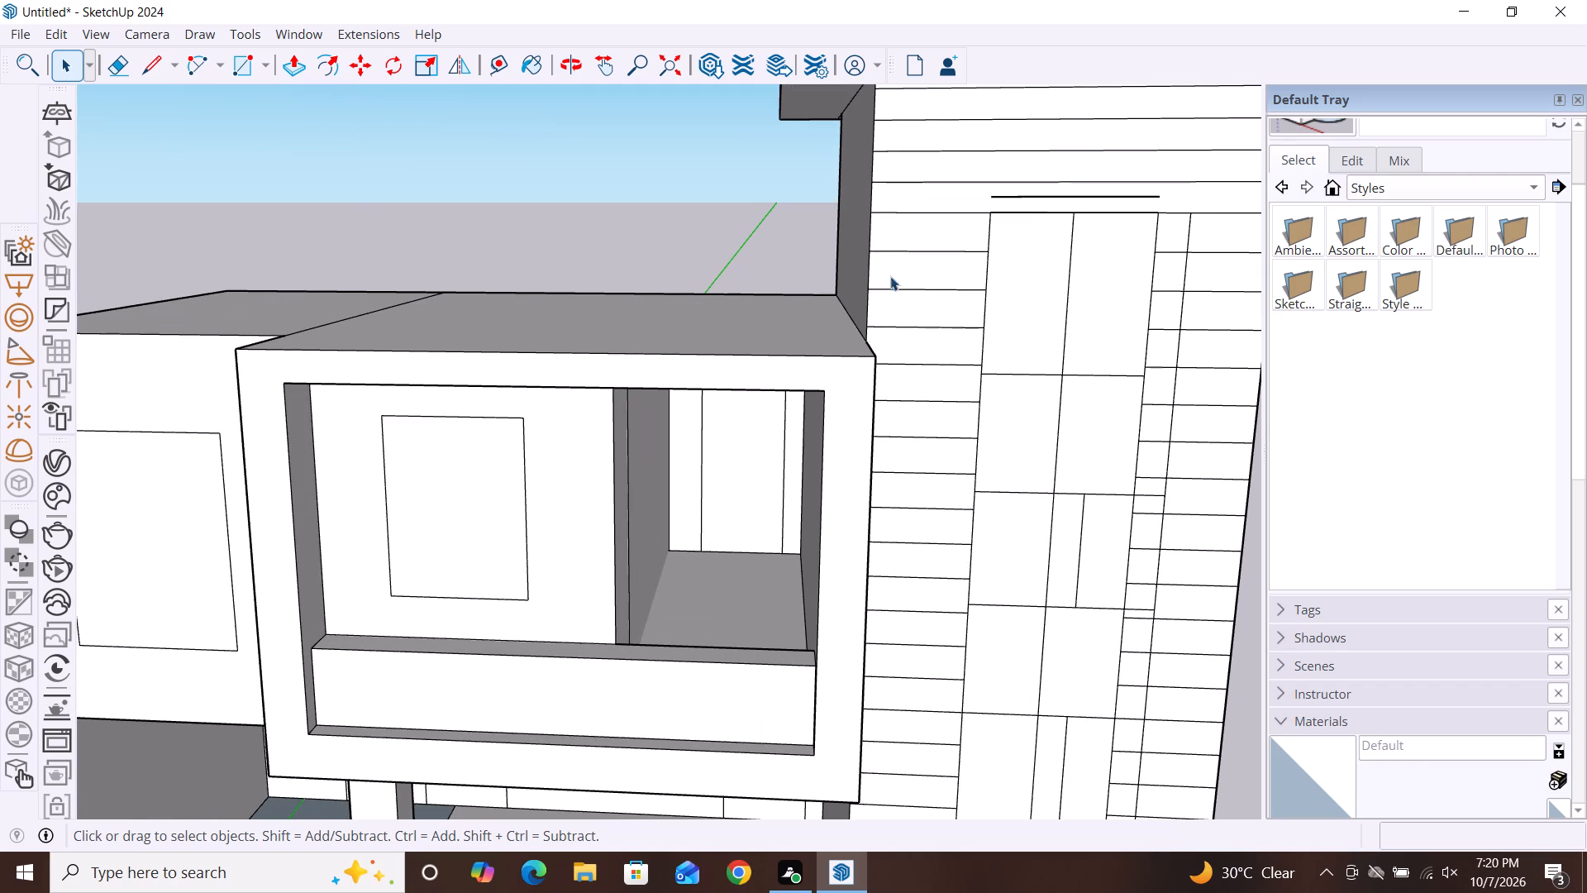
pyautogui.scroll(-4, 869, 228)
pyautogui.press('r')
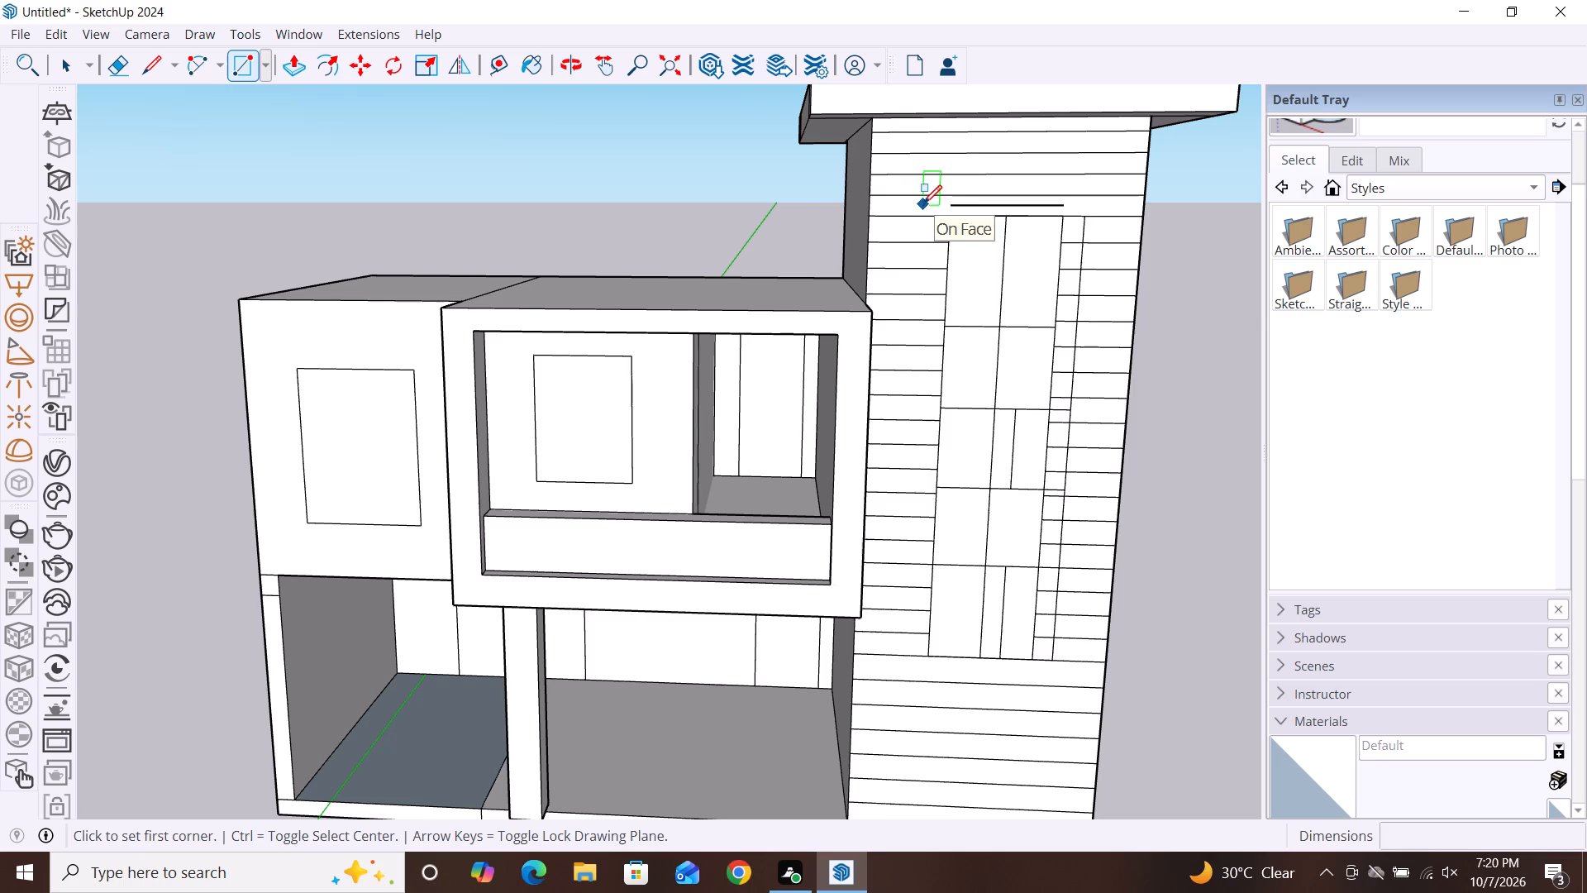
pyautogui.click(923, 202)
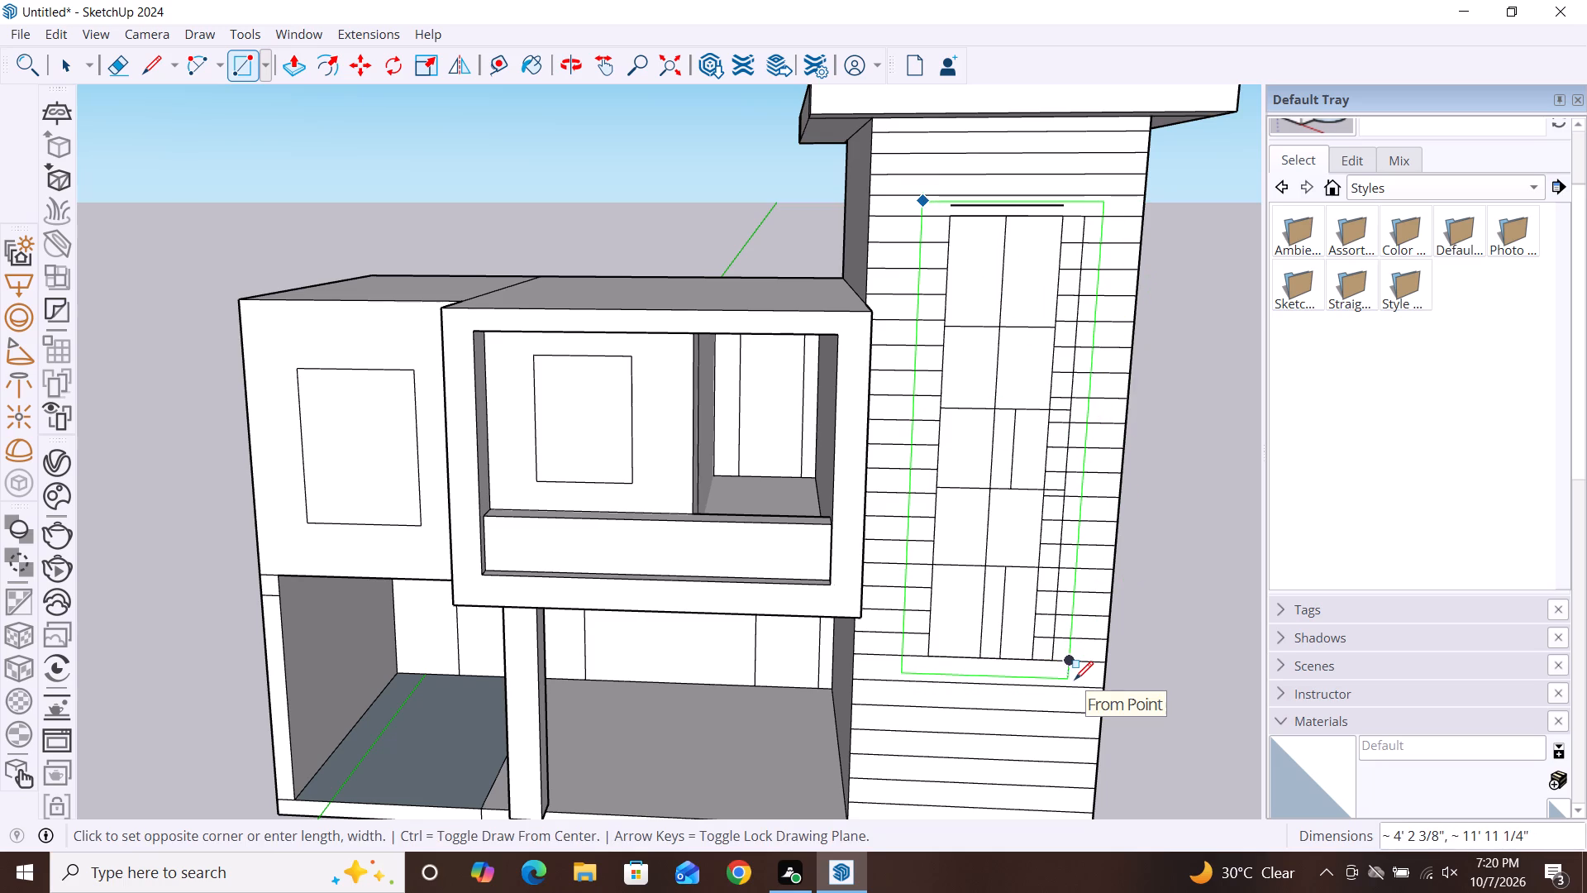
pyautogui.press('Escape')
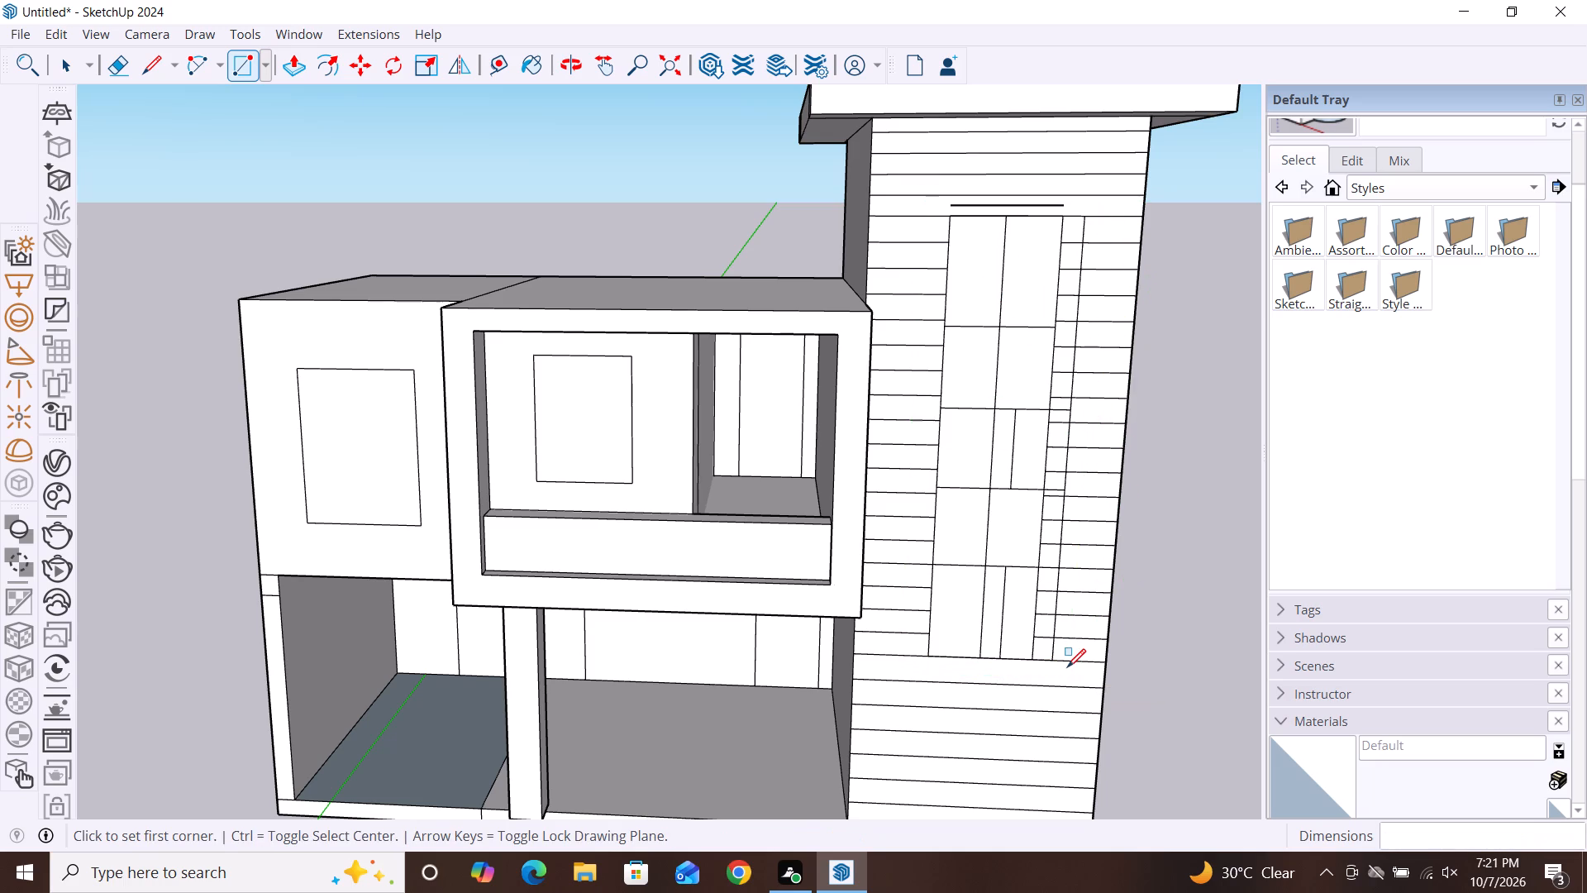
# Undo the outward copy of the tall window's side edges and the raised copy of its top edges.
pyautogui.hotkey('ctrl', 'z')
pyautogui.hotkey('ctrl', 'z')
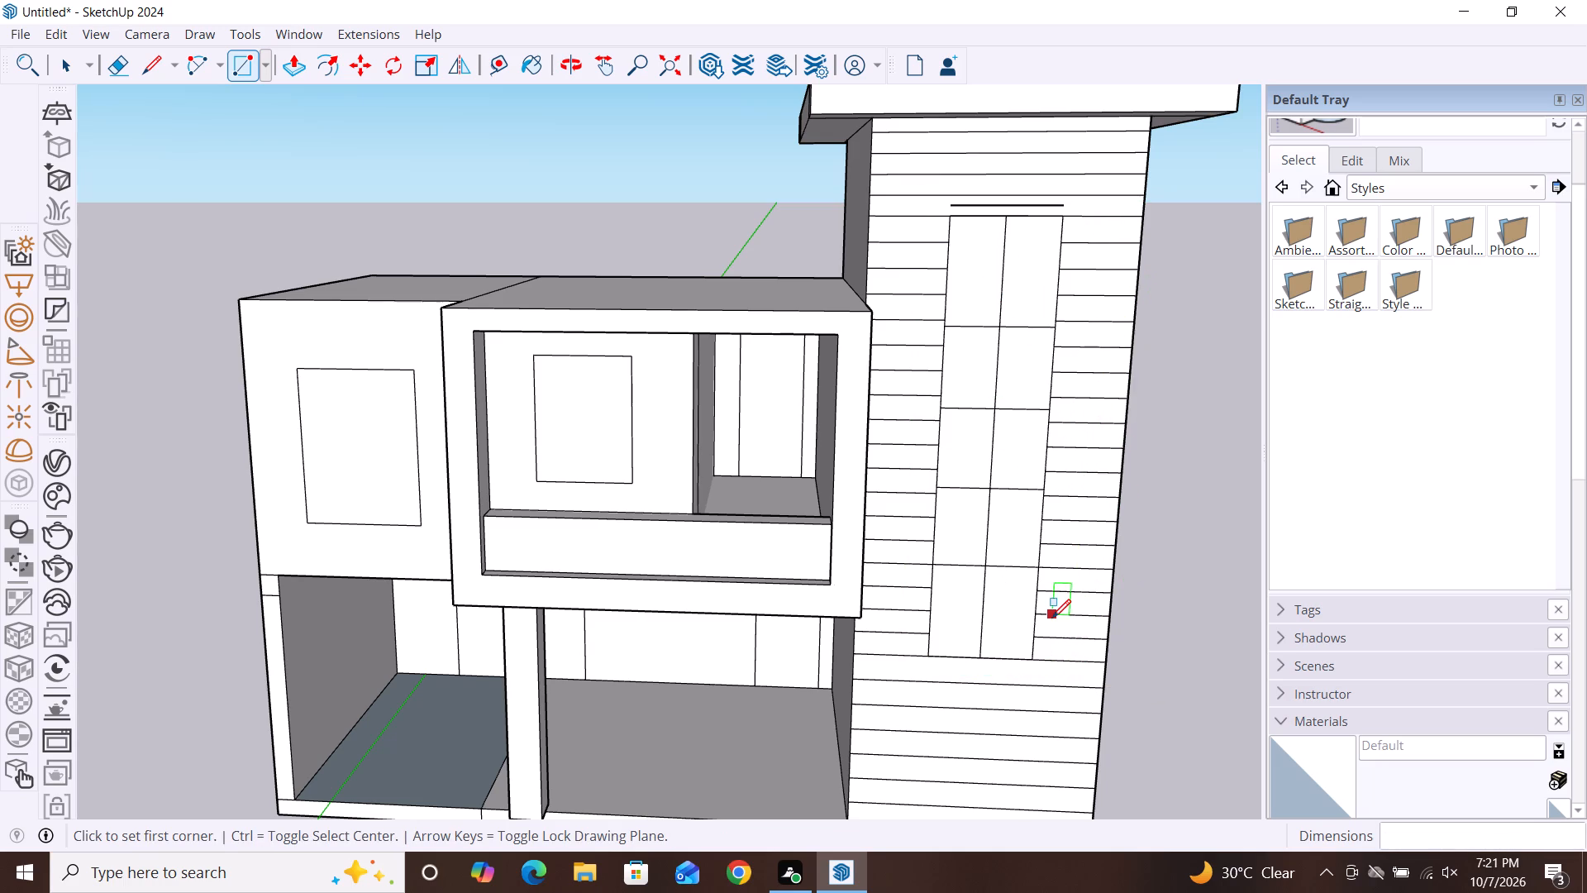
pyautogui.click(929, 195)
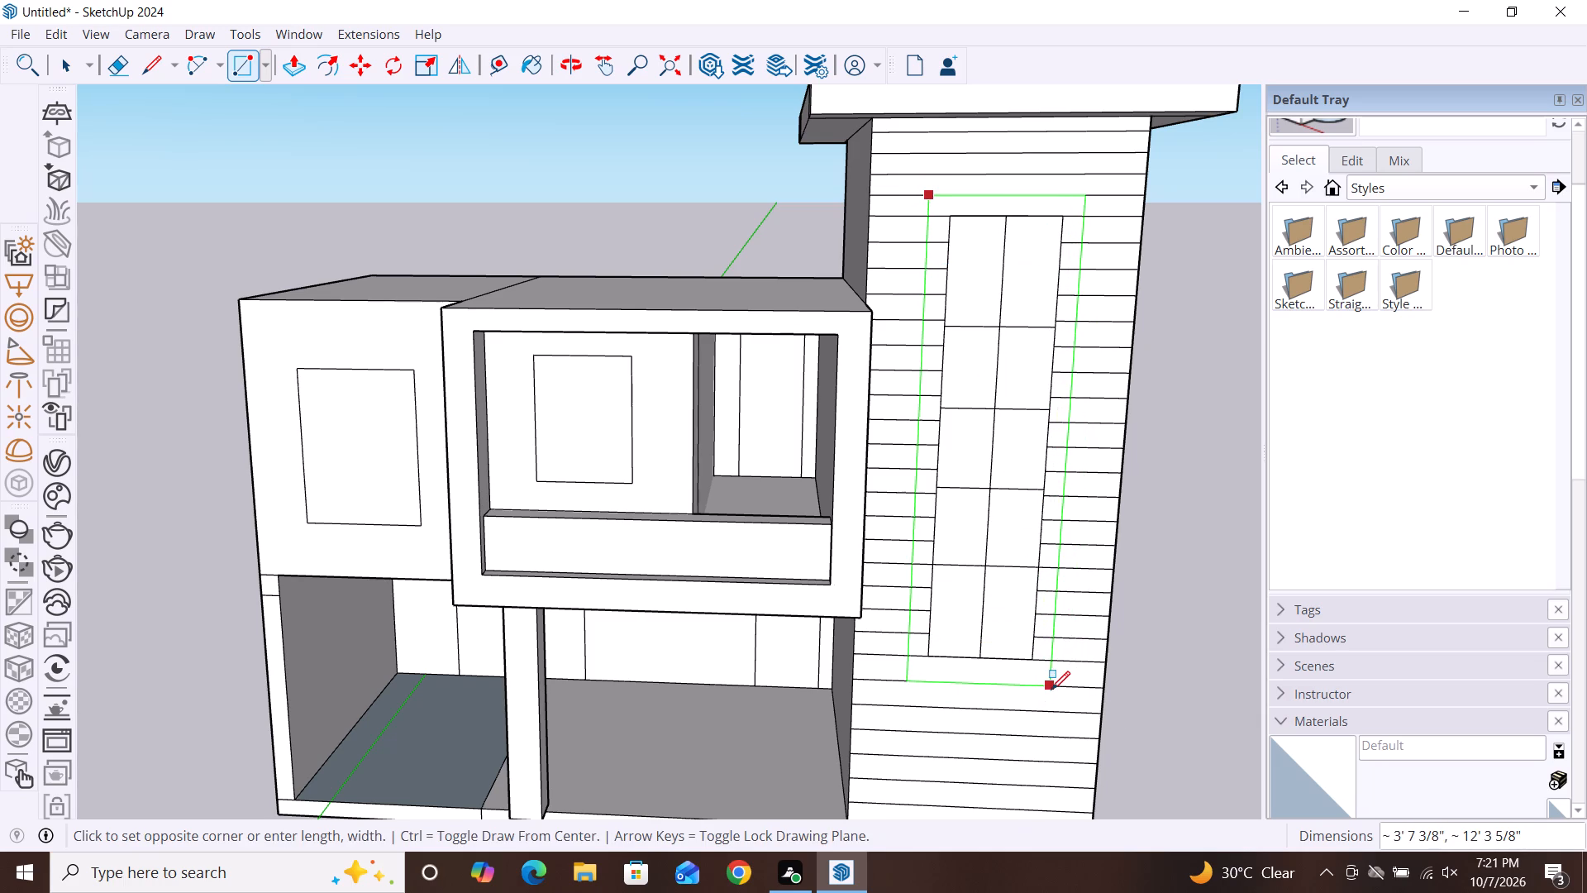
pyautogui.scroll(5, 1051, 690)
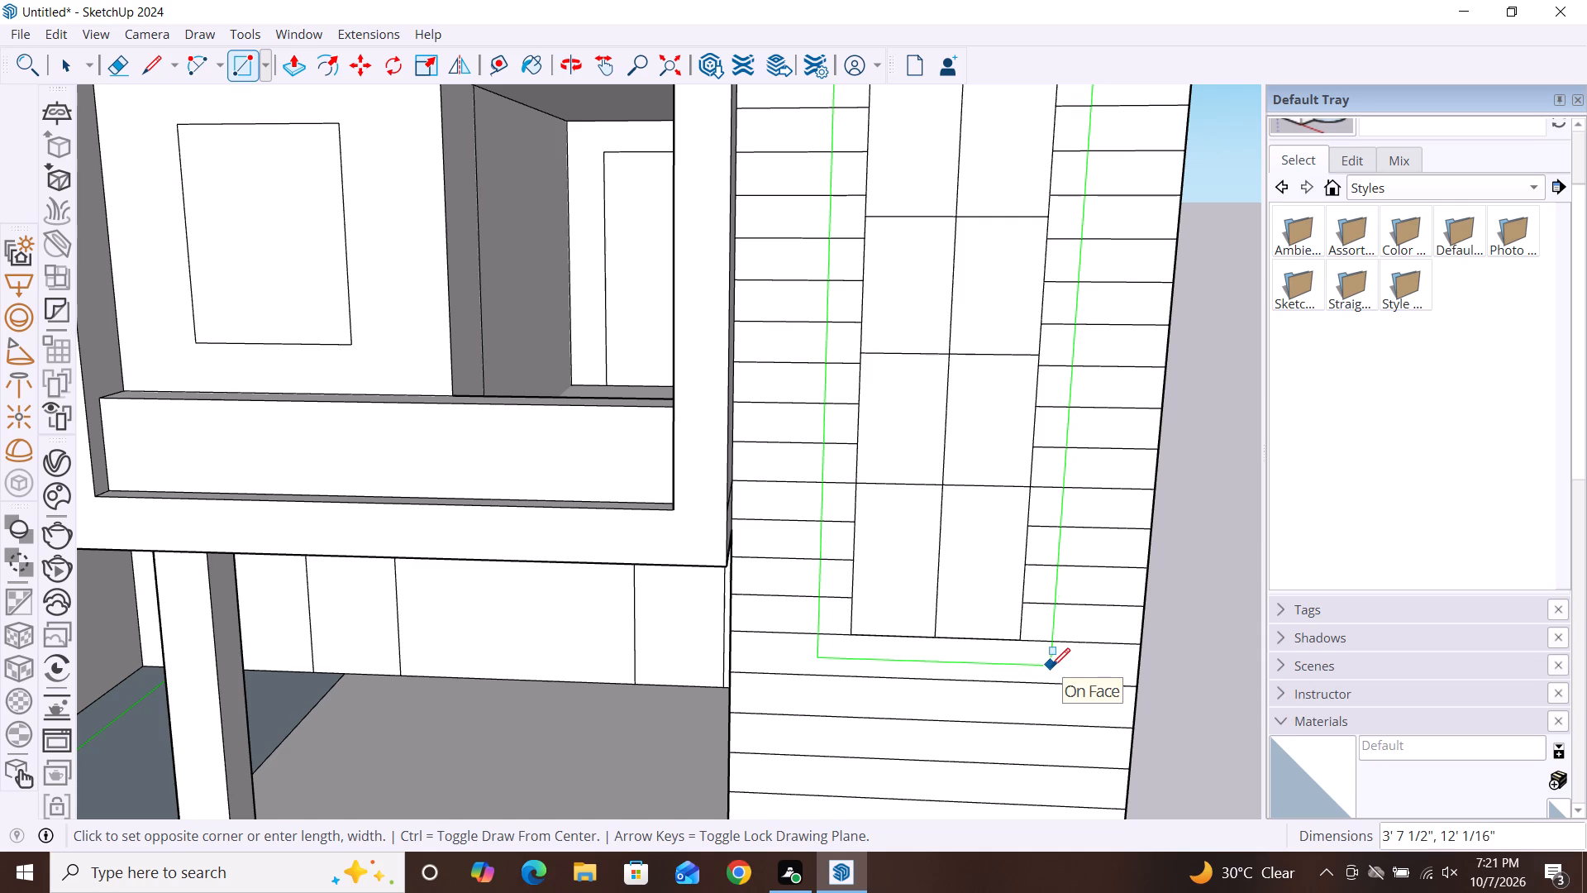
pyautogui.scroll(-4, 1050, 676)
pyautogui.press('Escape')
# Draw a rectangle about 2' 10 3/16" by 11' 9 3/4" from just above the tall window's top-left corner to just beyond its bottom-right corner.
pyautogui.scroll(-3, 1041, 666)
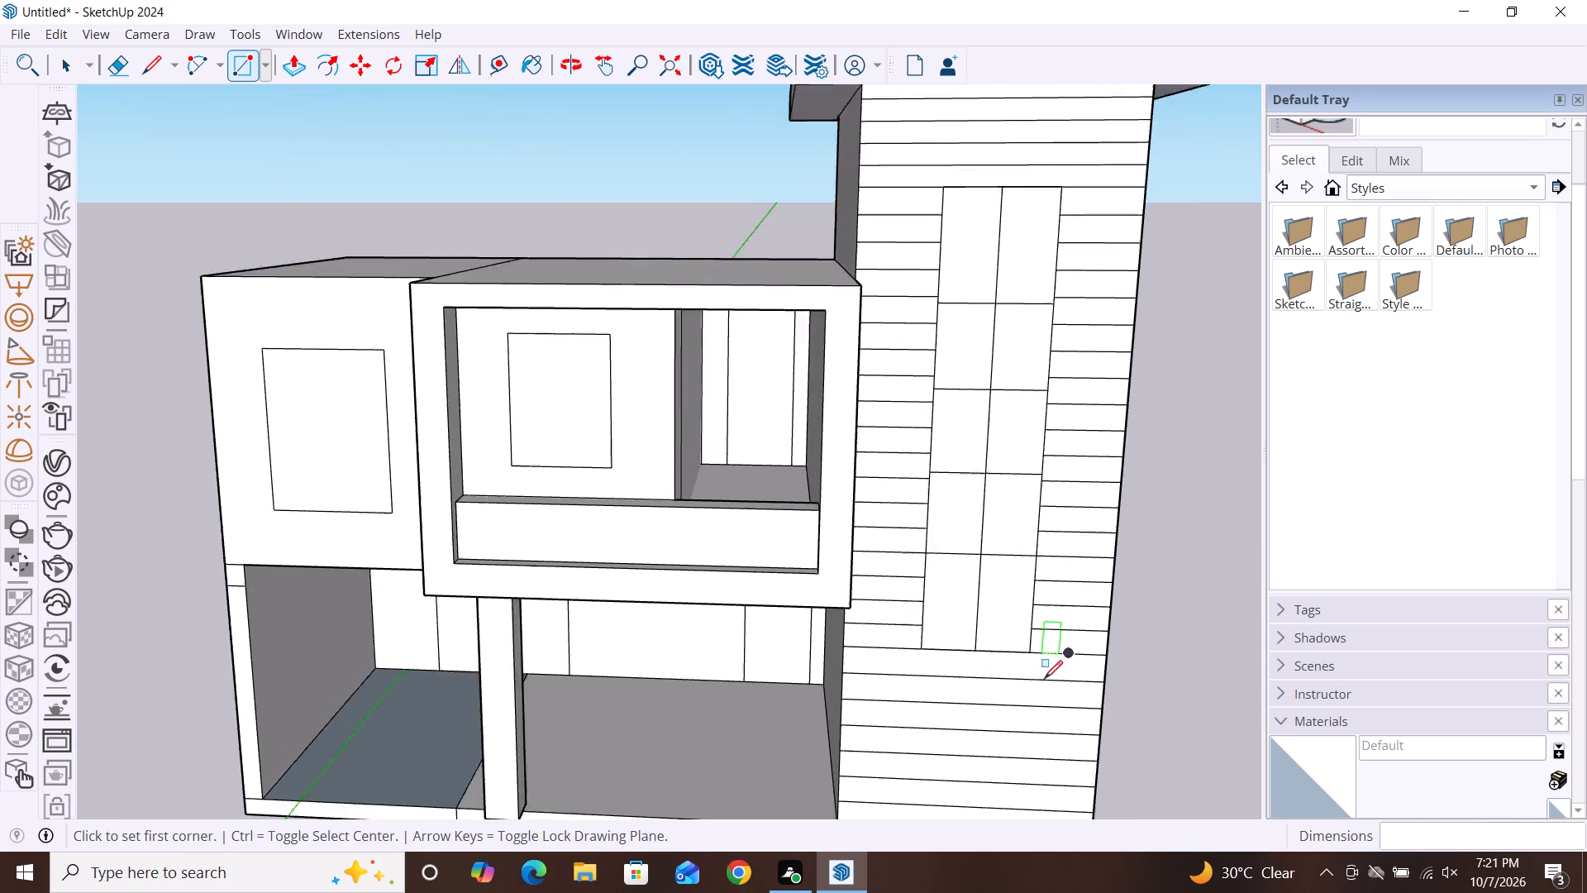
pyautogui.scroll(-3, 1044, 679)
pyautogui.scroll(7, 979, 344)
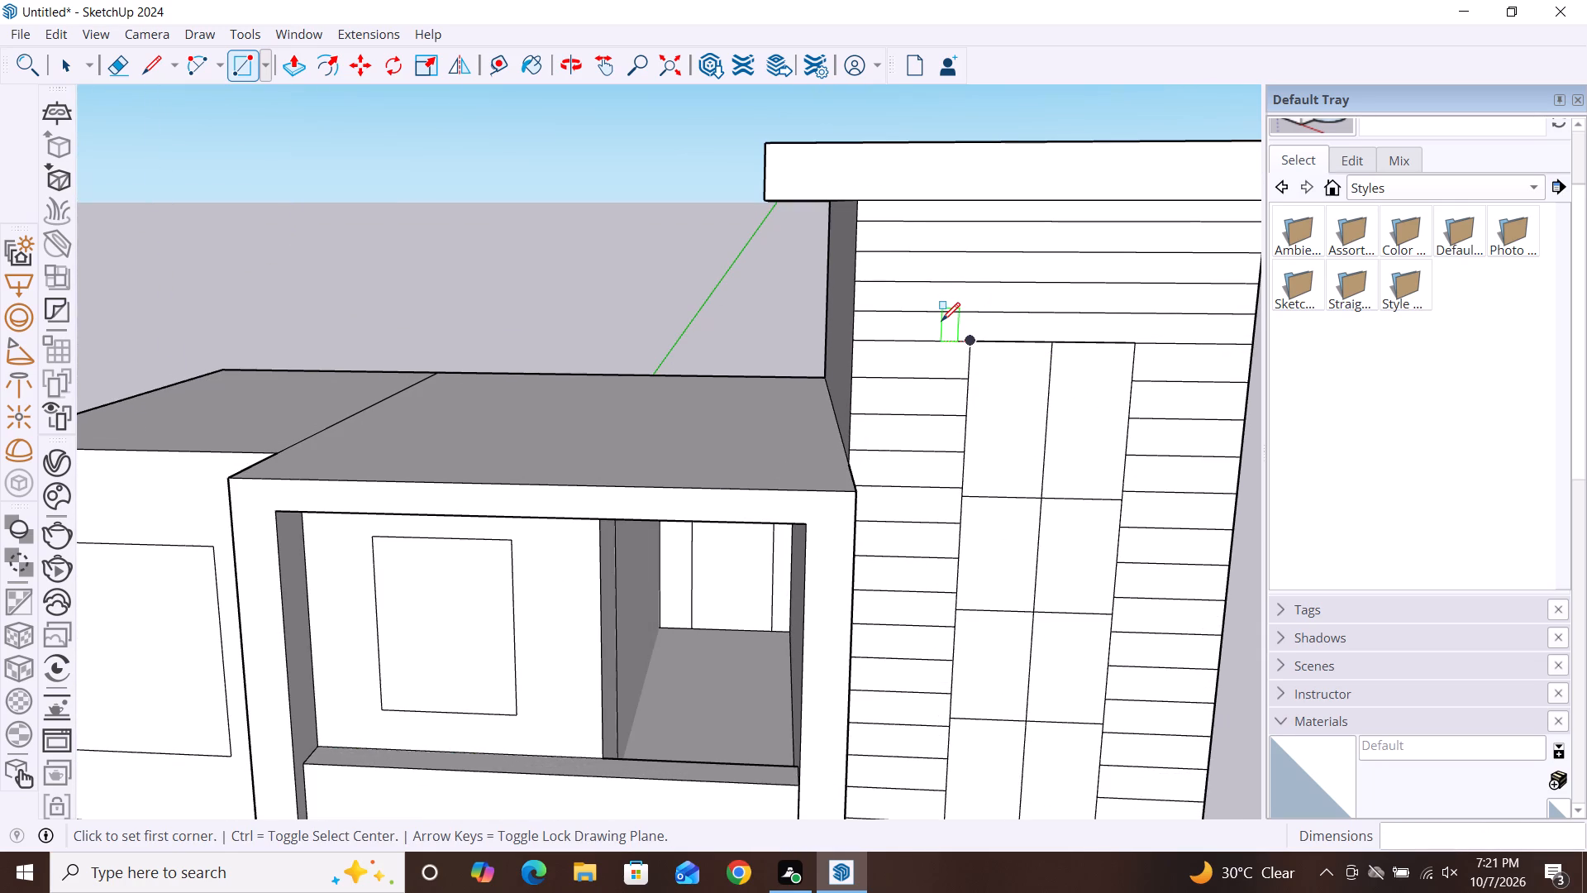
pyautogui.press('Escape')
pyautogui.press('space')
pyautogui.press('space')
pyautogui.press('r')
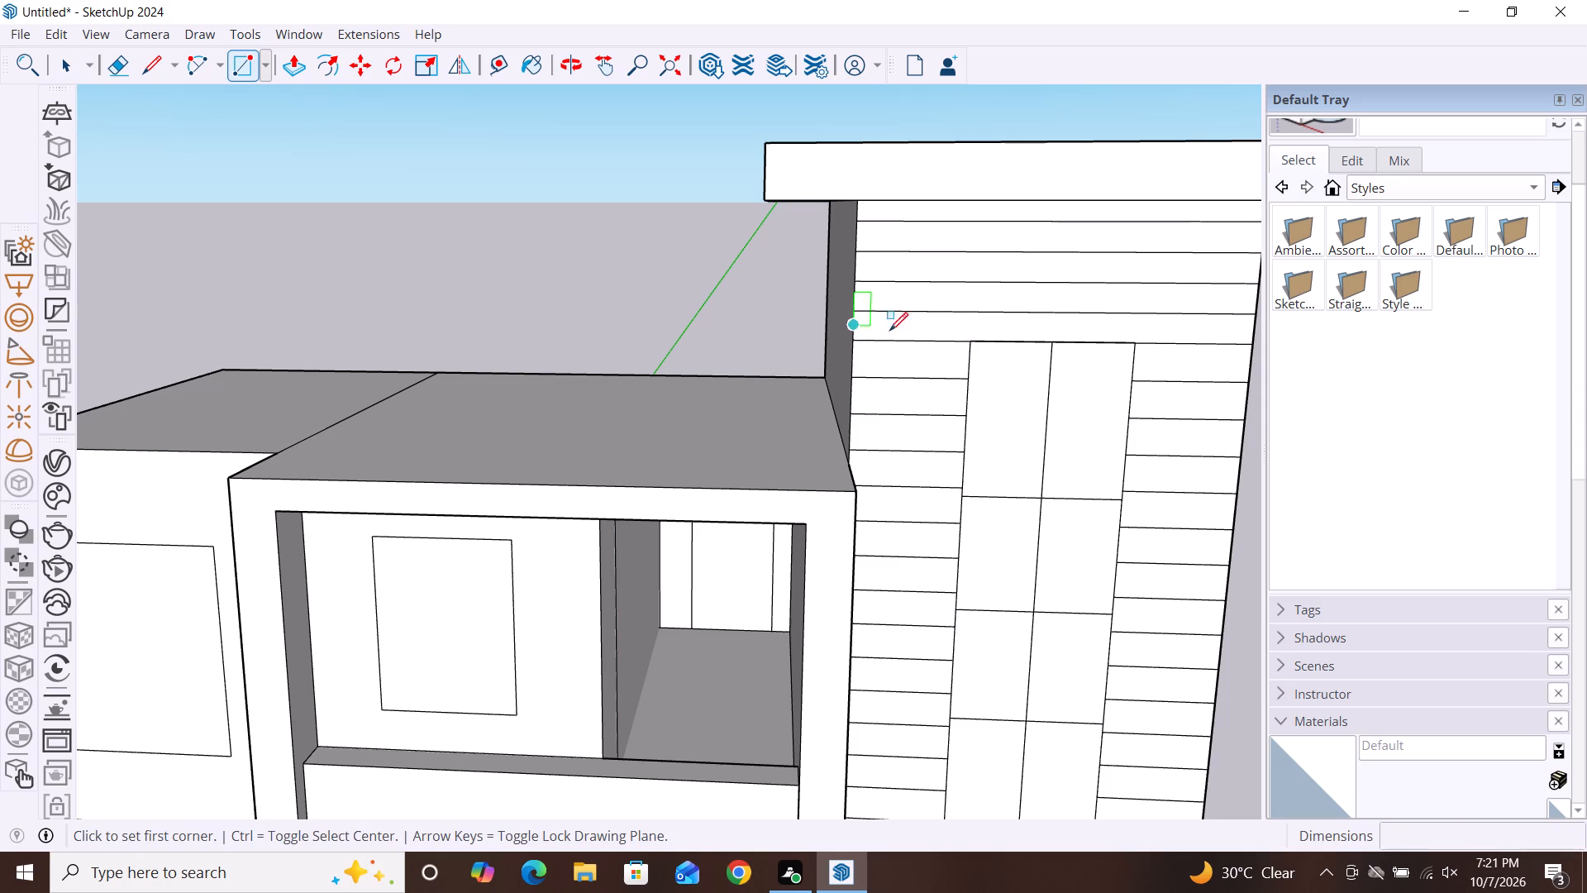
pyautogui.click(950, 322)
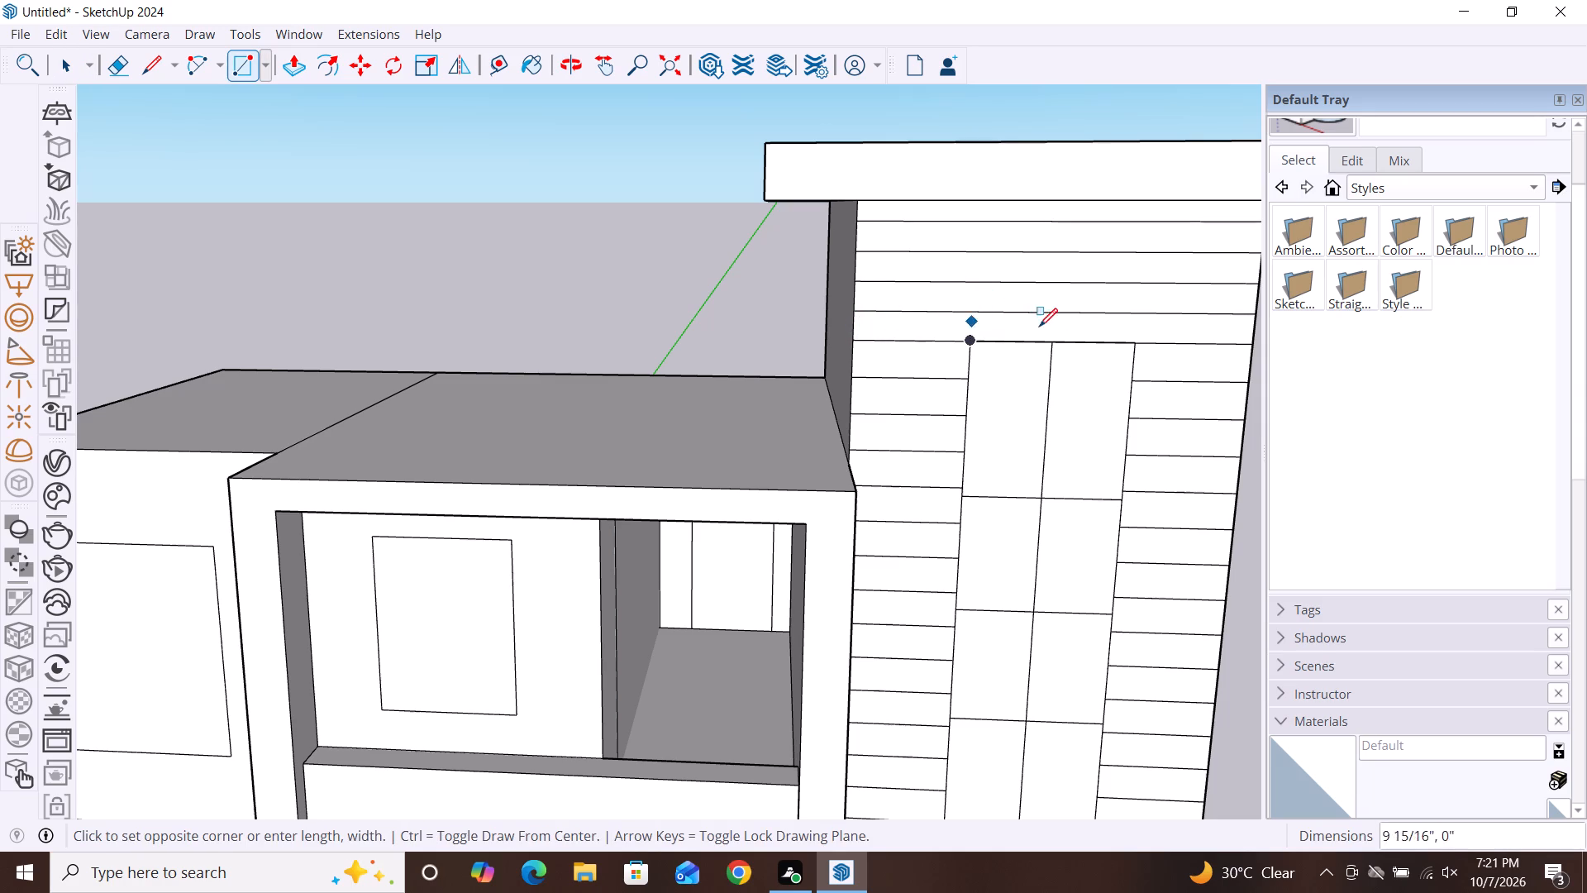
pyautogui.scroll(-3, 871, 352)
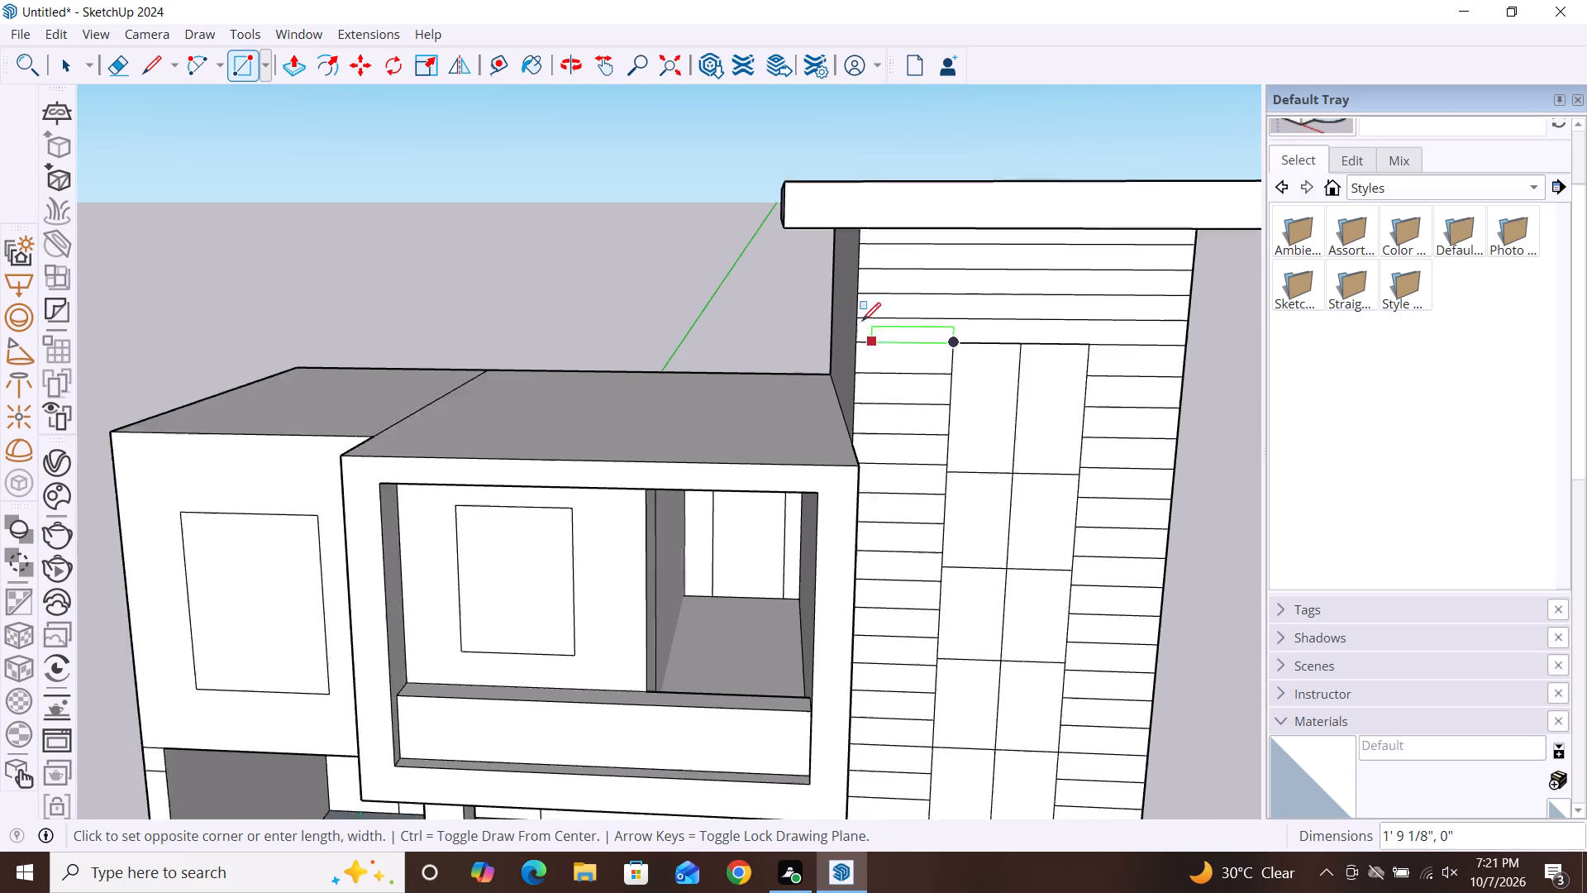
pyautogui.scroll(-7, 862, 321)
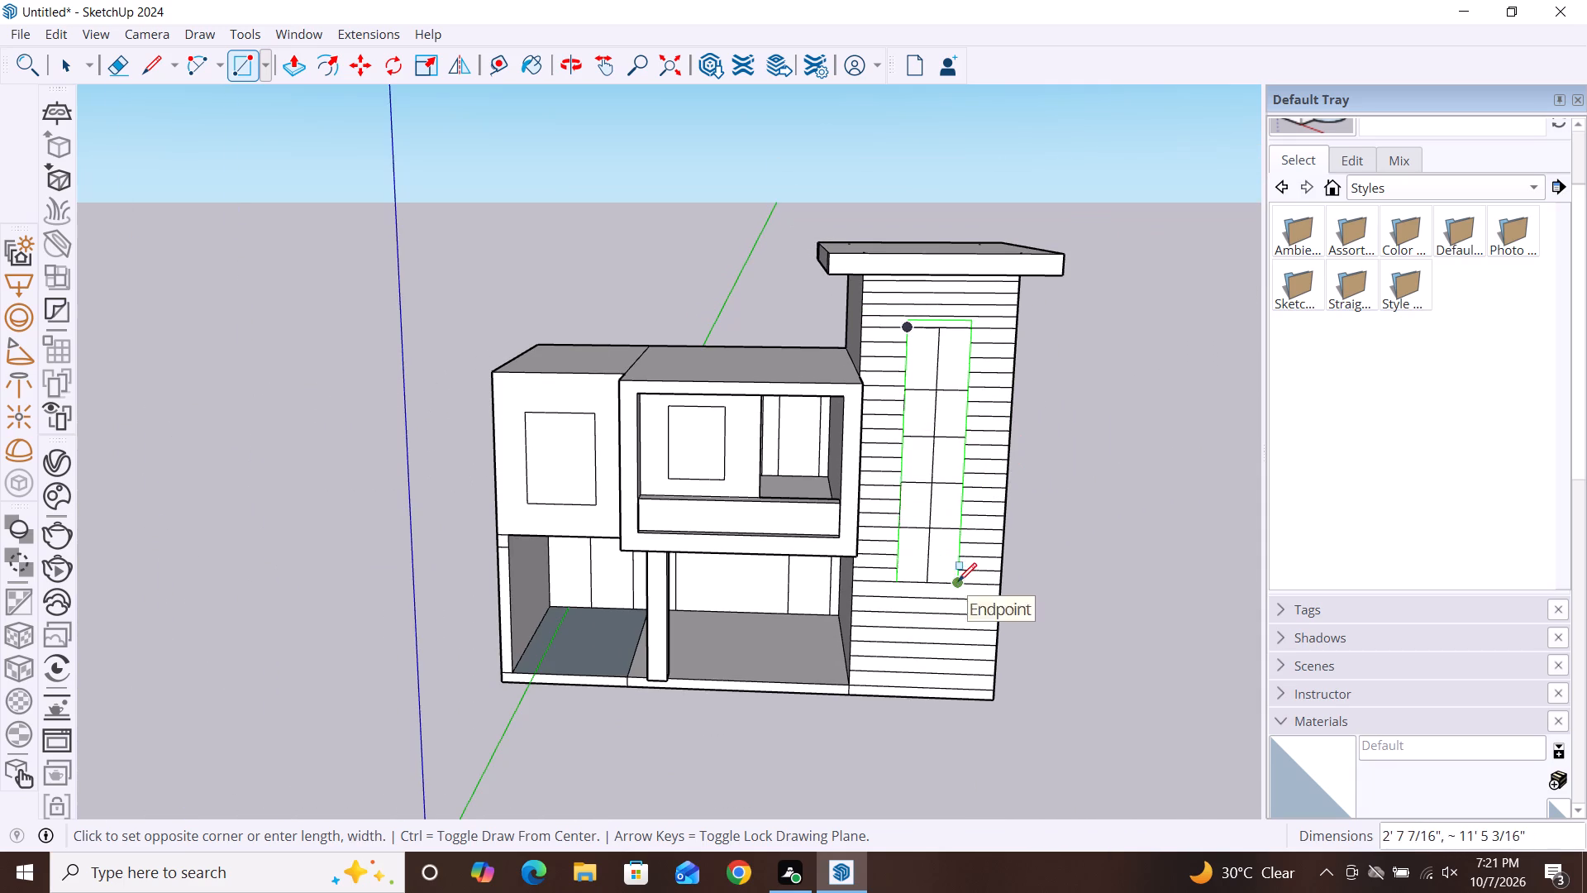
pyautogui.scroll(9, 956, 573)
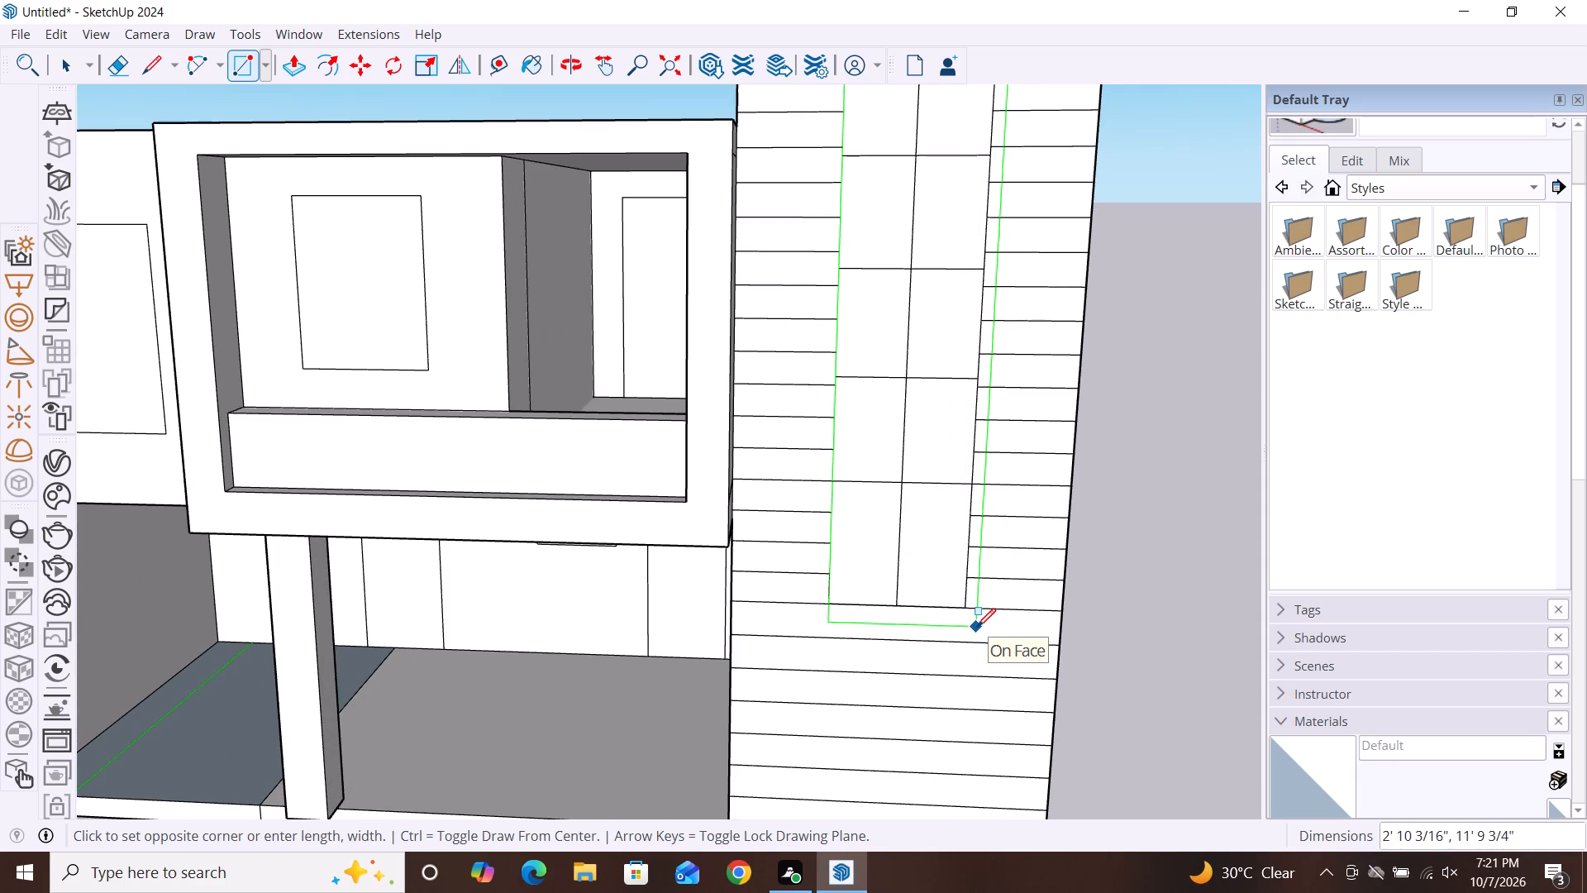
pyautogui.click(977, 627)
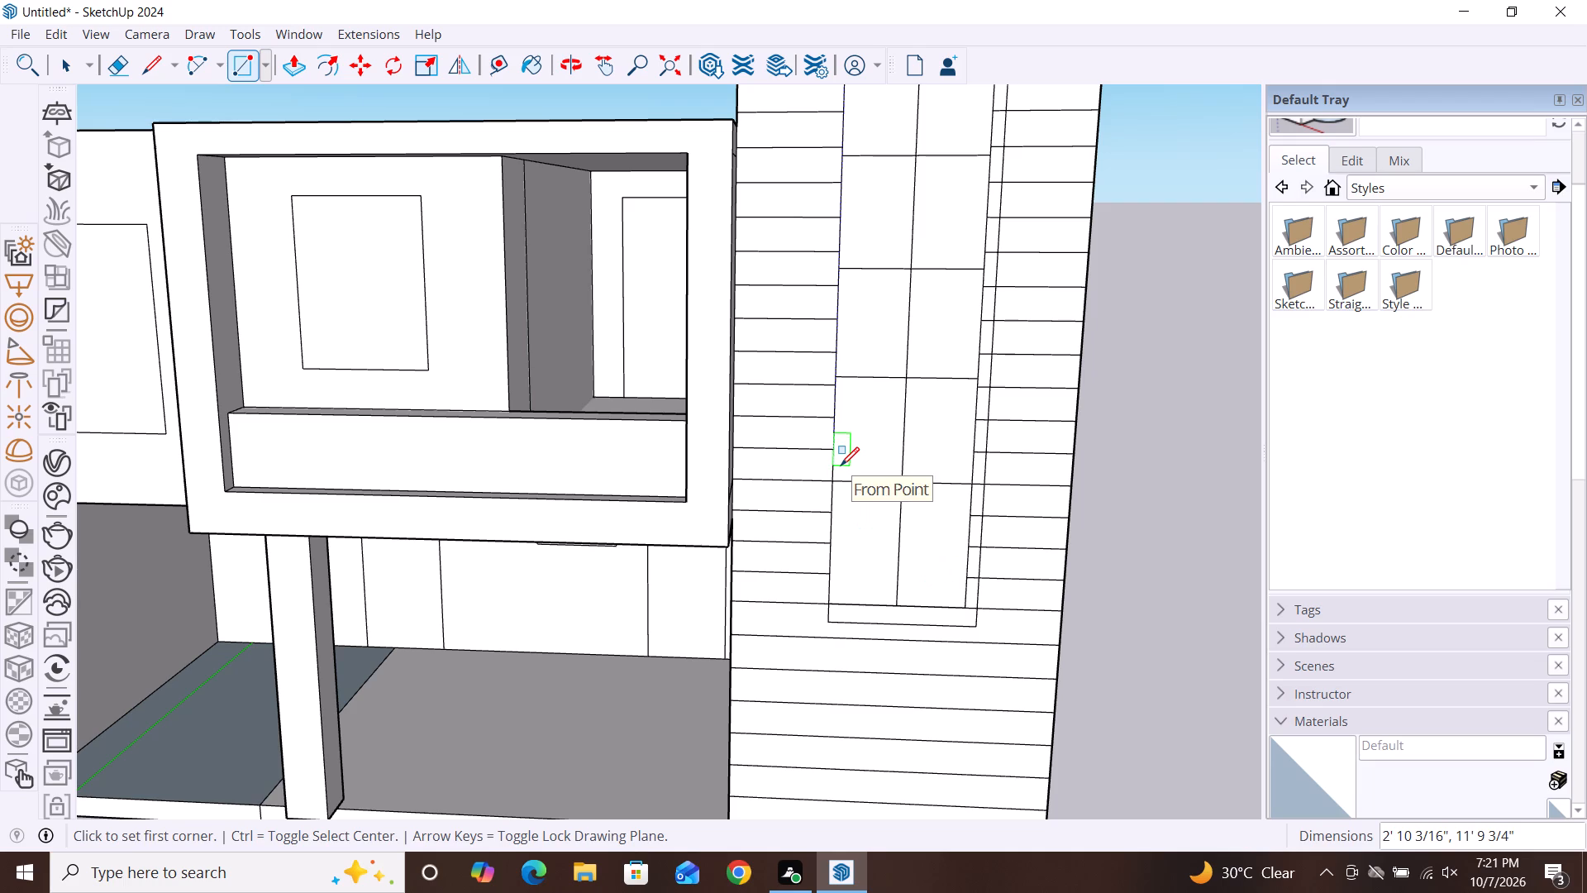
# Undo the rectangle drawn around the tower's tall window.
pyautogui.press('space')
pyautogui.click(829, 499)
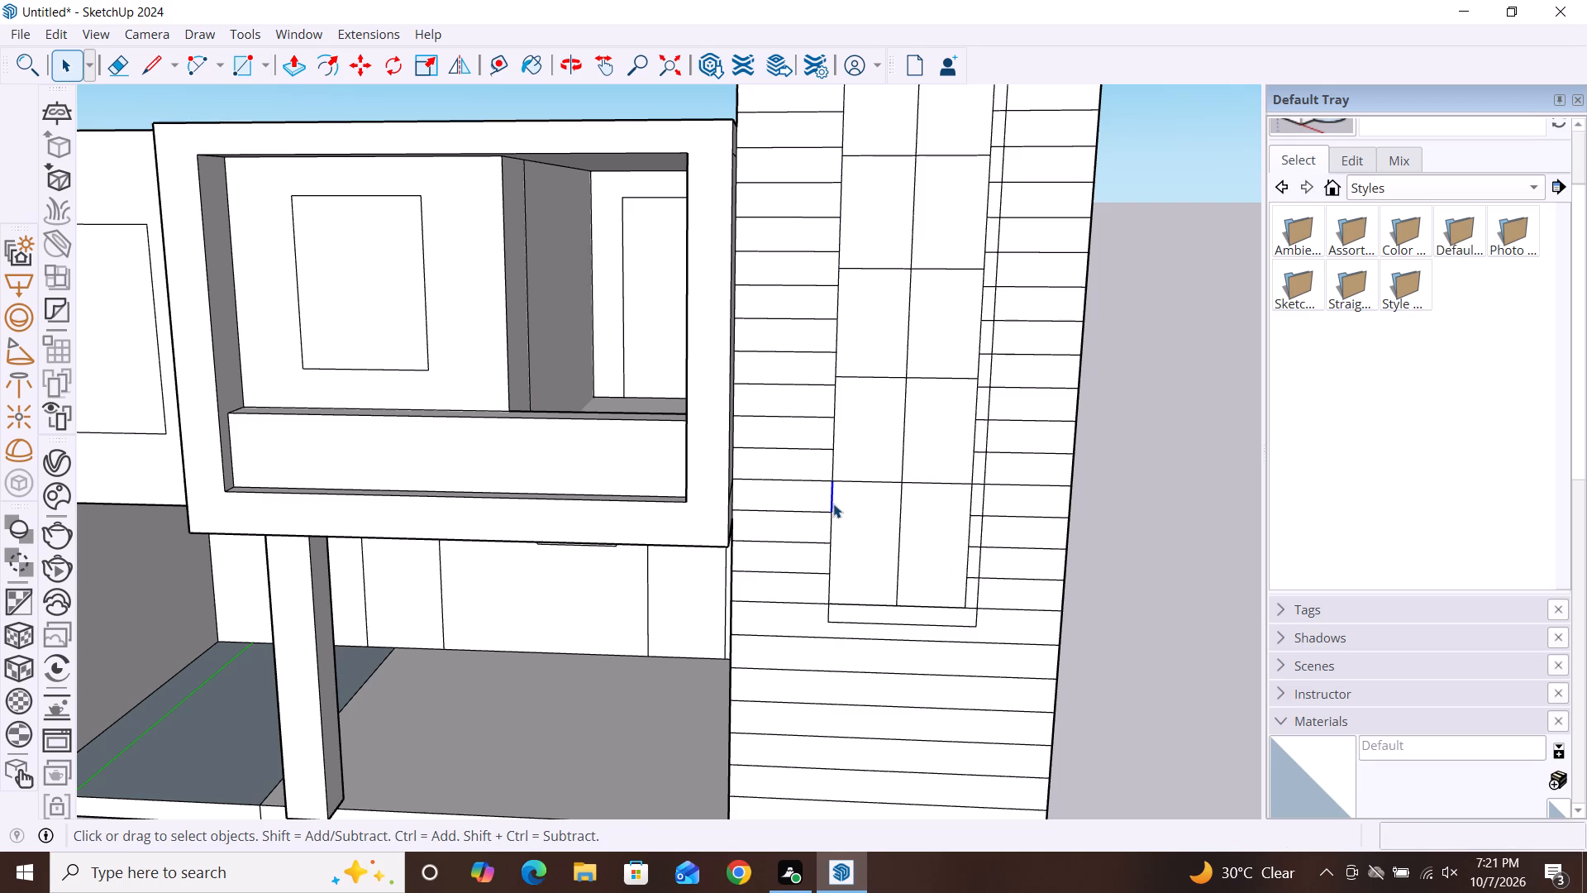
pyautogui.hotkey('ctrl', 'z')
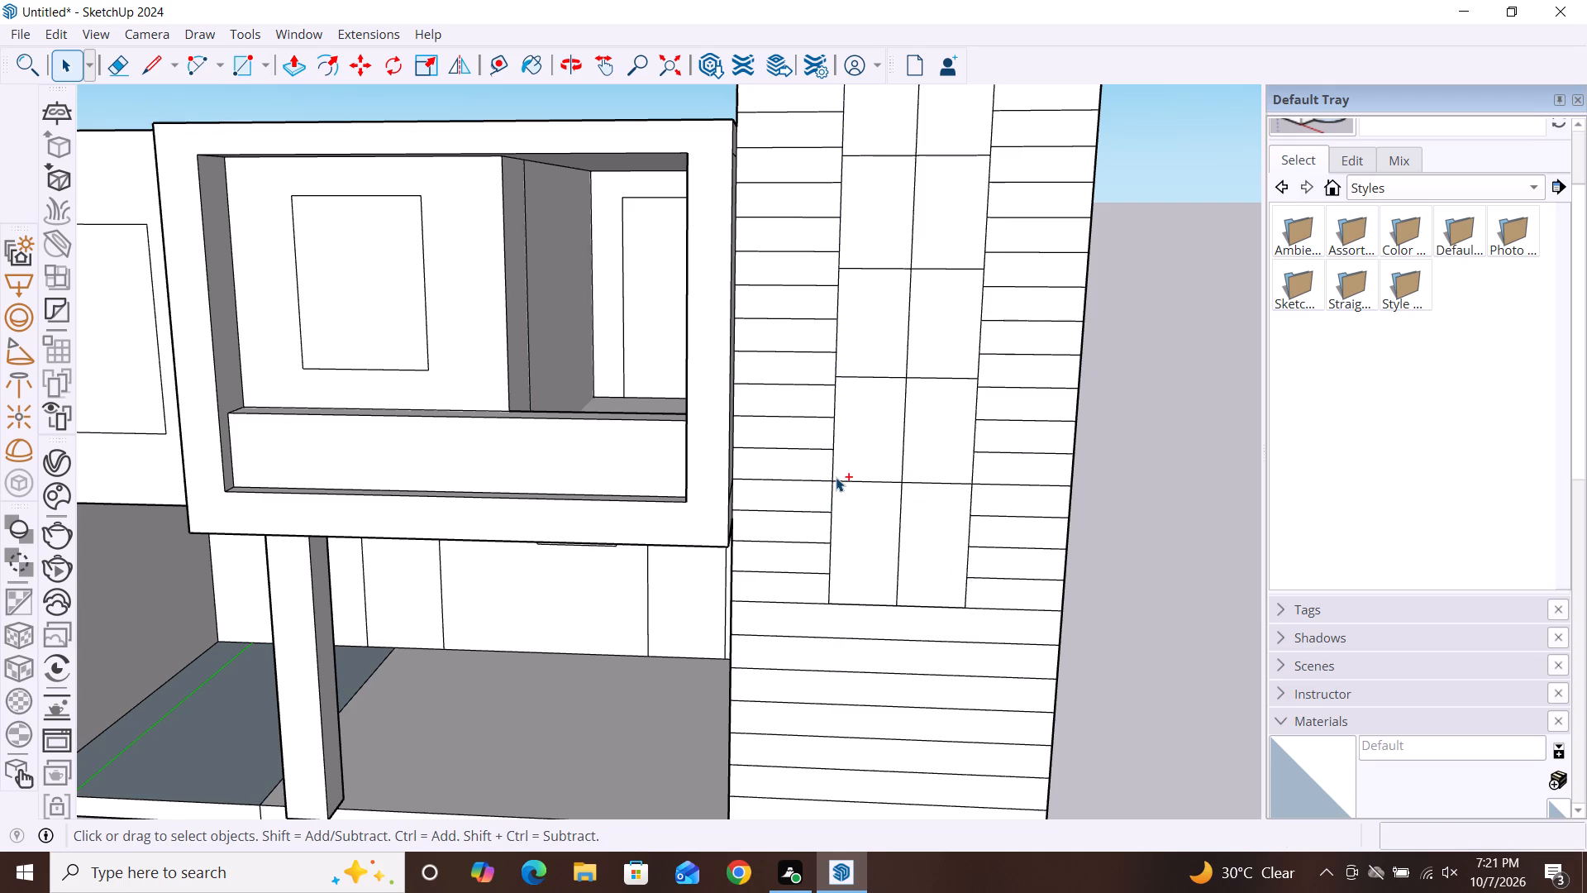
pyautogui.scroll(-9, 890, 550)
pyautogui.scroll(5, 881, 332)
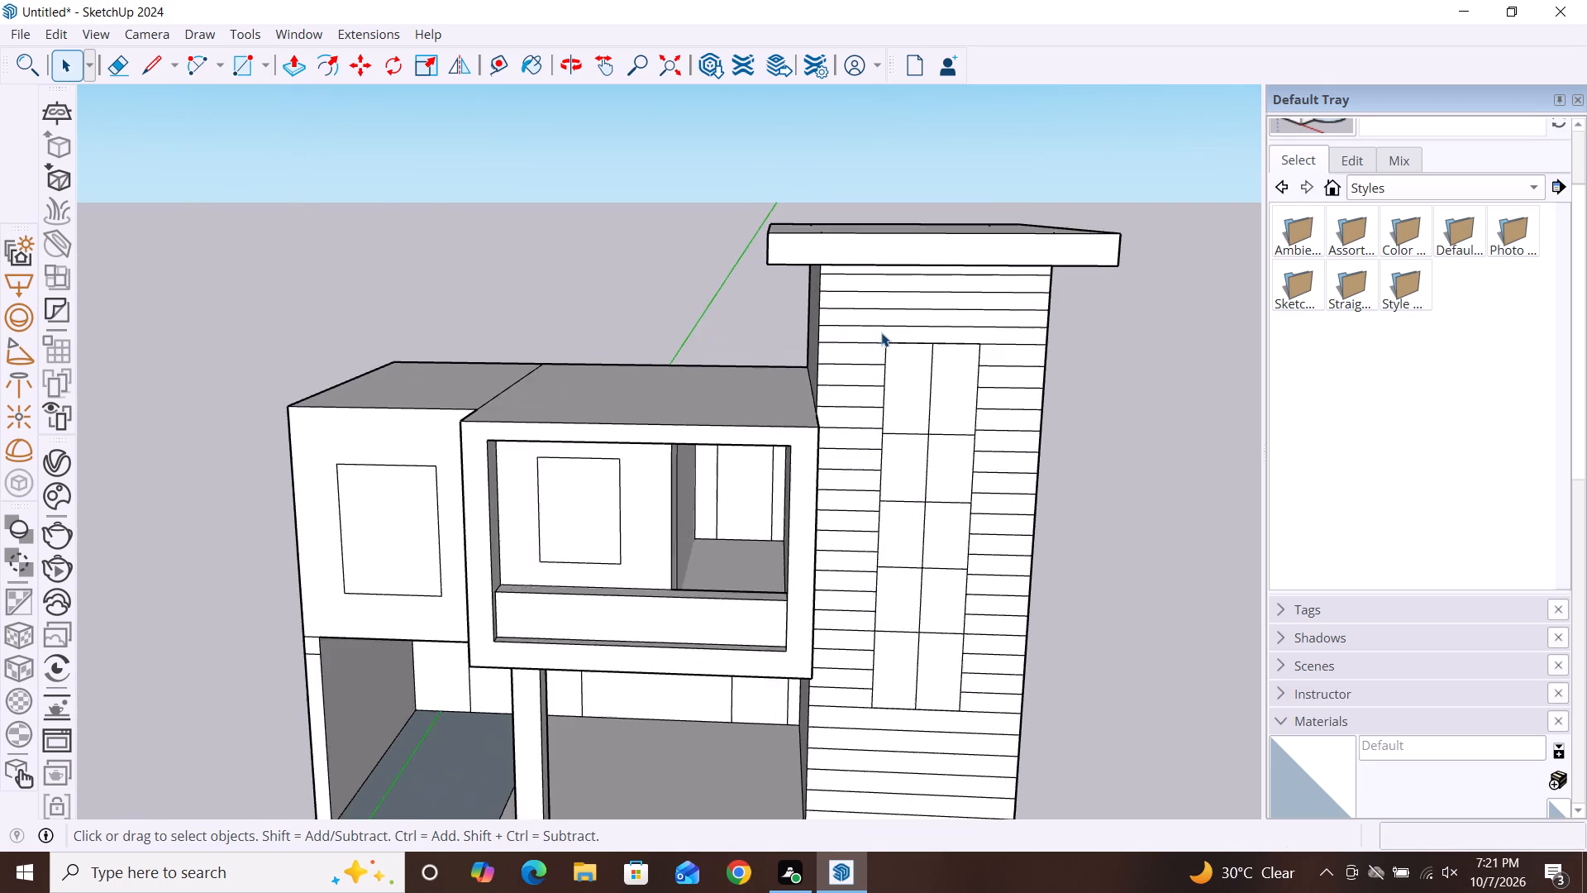
# Draw a rectangle about 3' 4 1/2" by 12' 9/16" around the tower's tall window, extending past it on all sides.
pyautogui.scroll(6, 881, 332)
pyautogui.press('r')
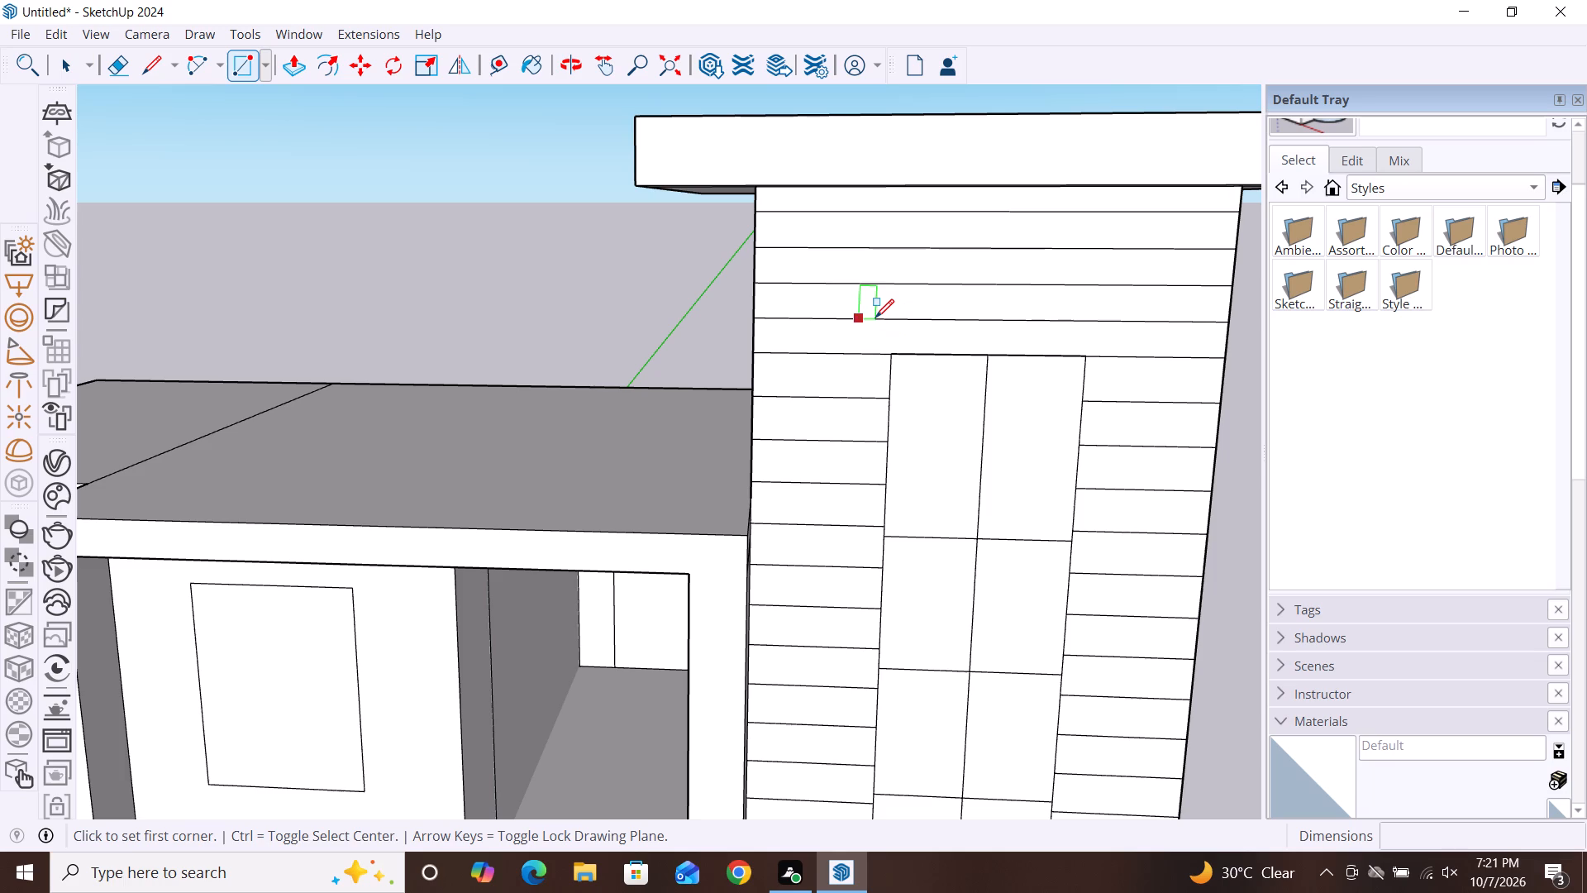
pyautogui.click(866, 321)
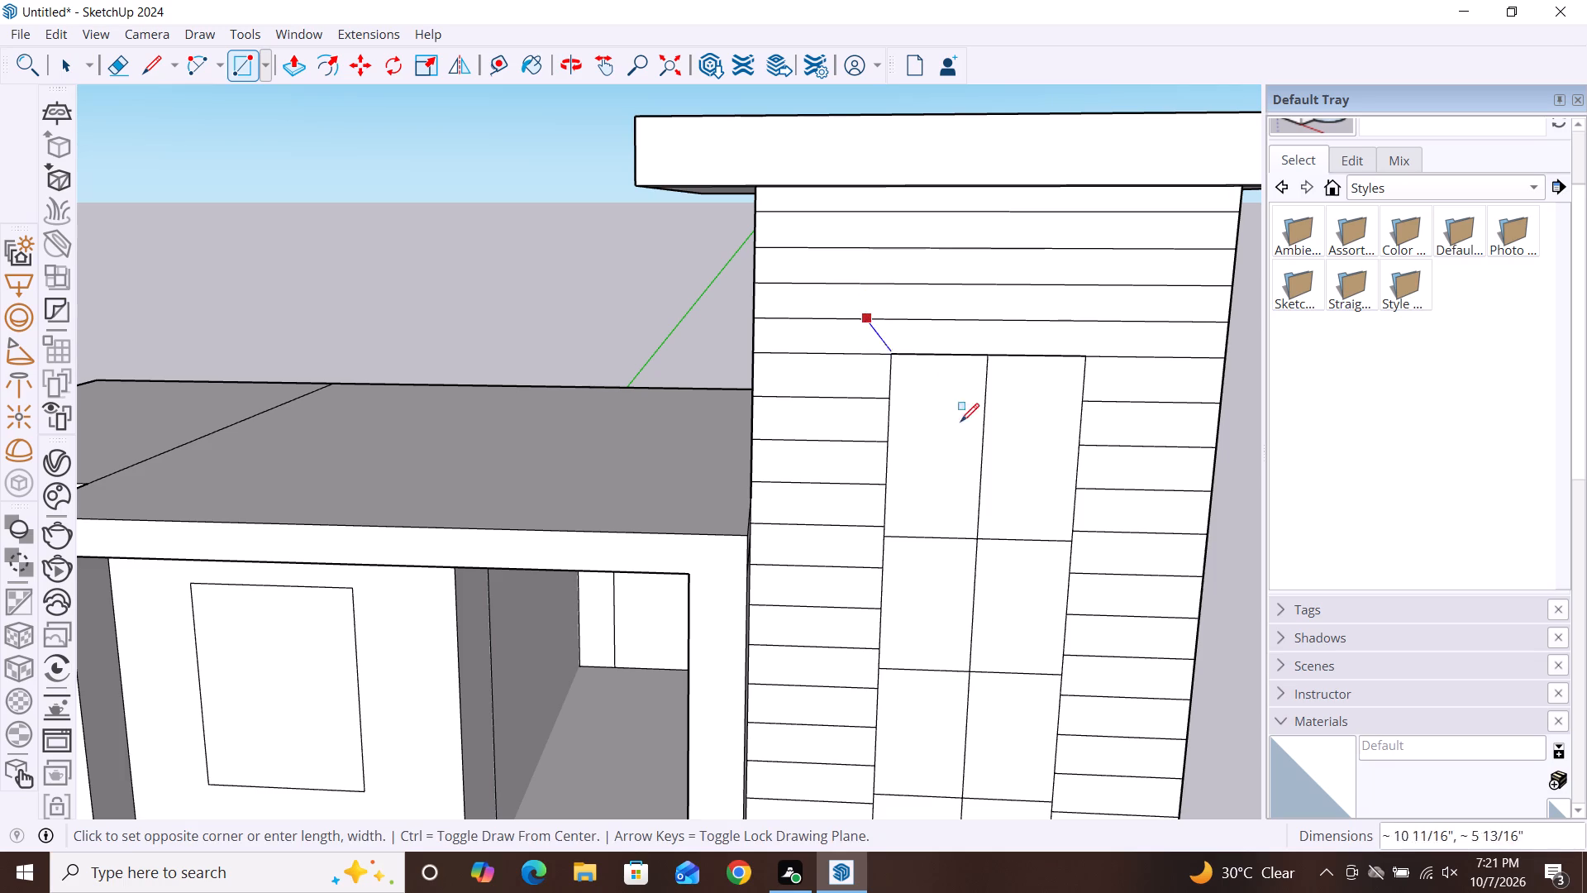
pyautogui.scroll(-7, 800, 399)
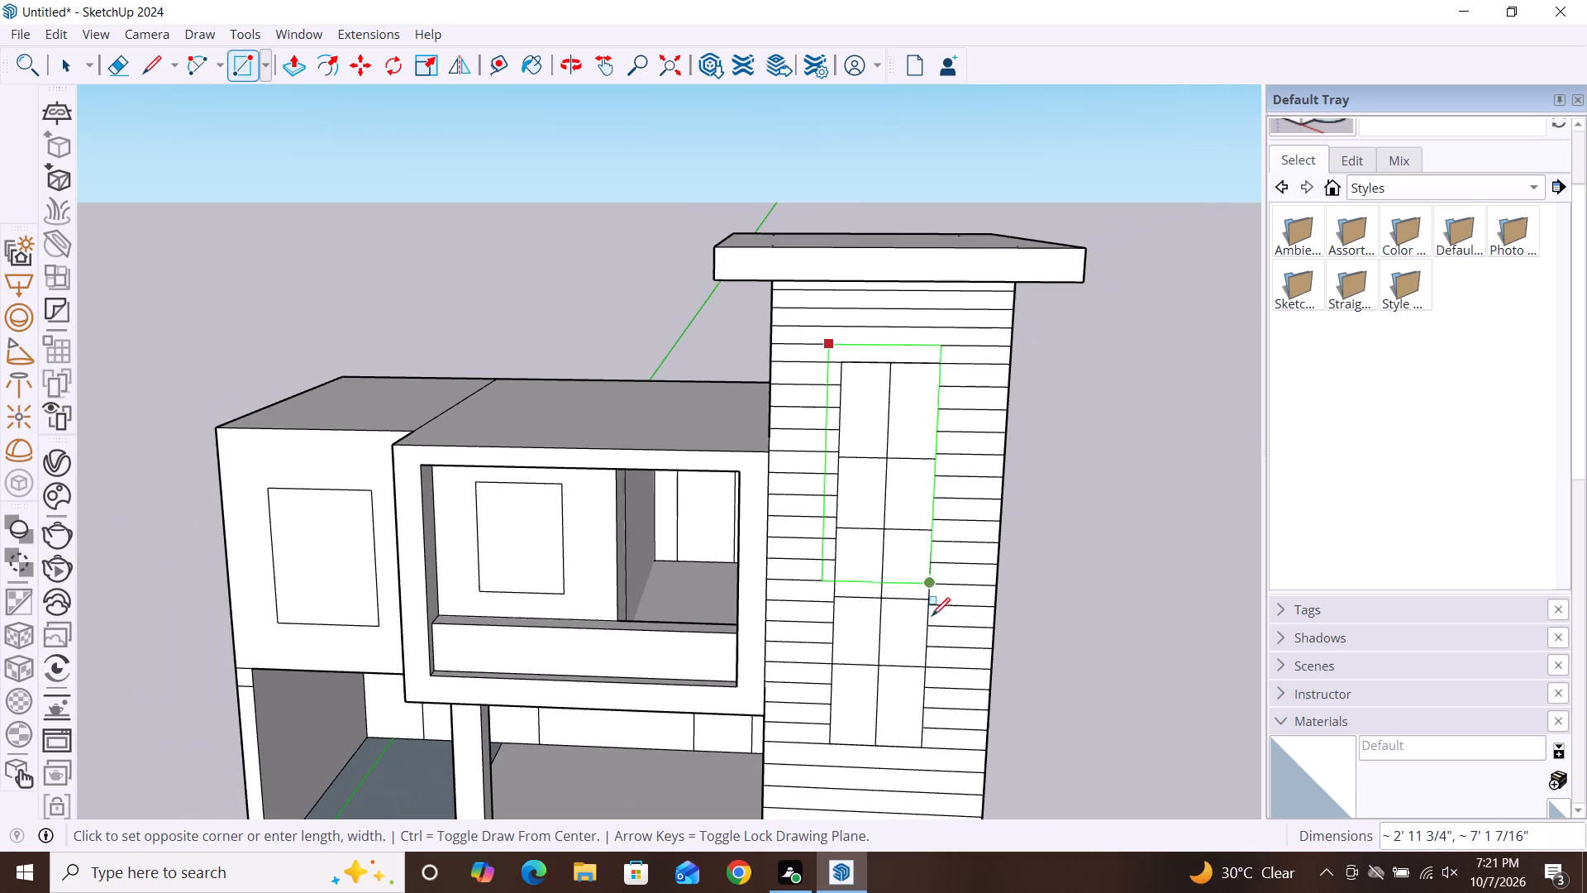
pyautogui.scroll(-4, 930, 542)
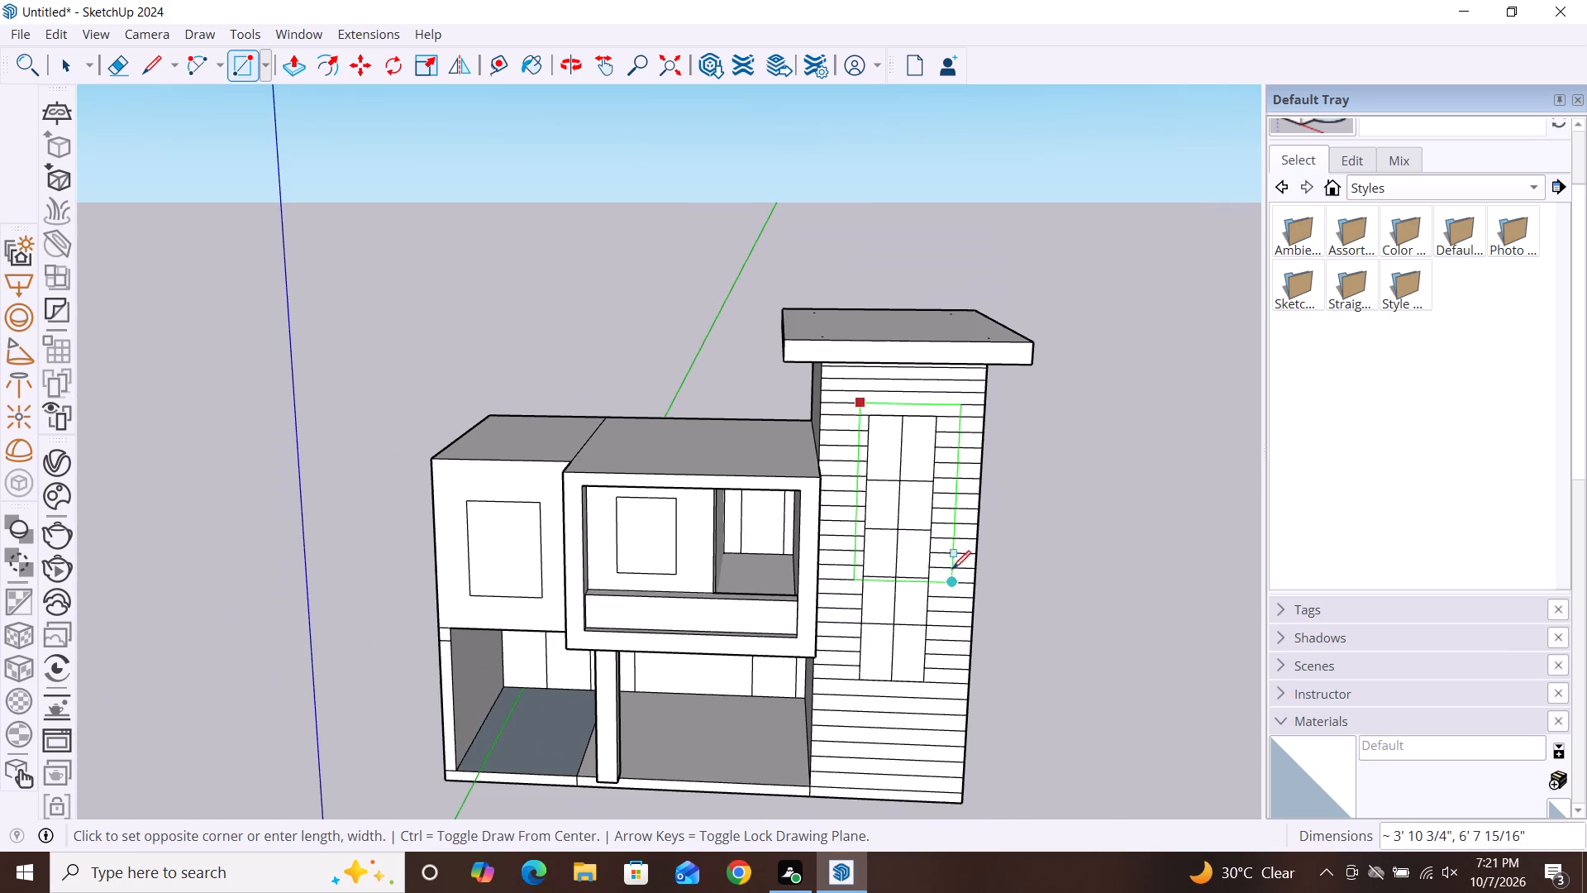
pyautogui.scroll(2, 928, 688)
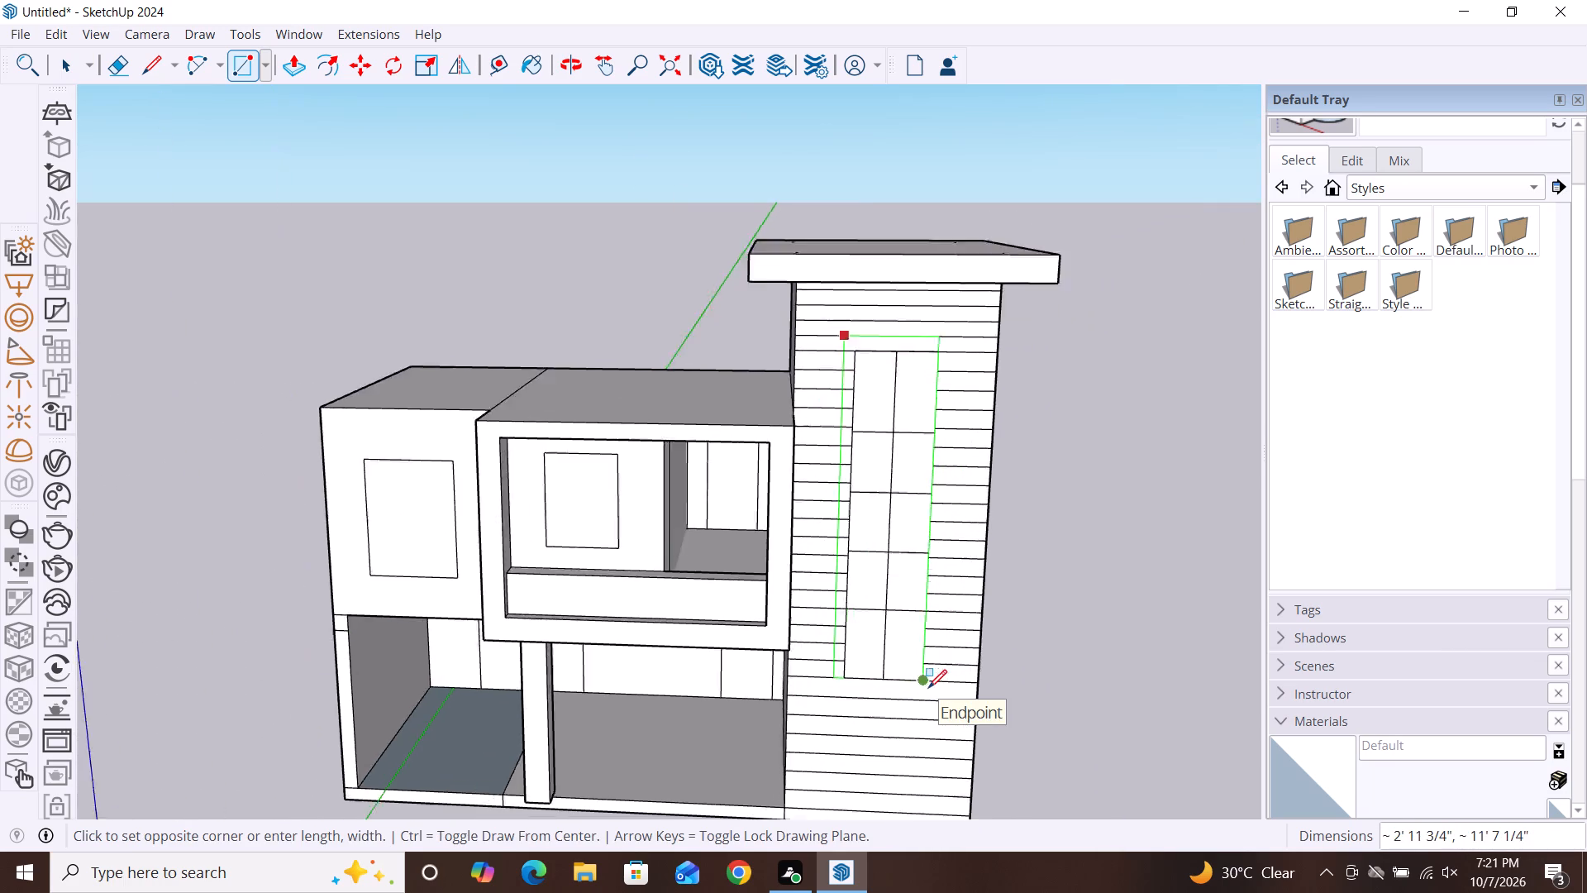
pyautogui.scroll(9, 928, 688)
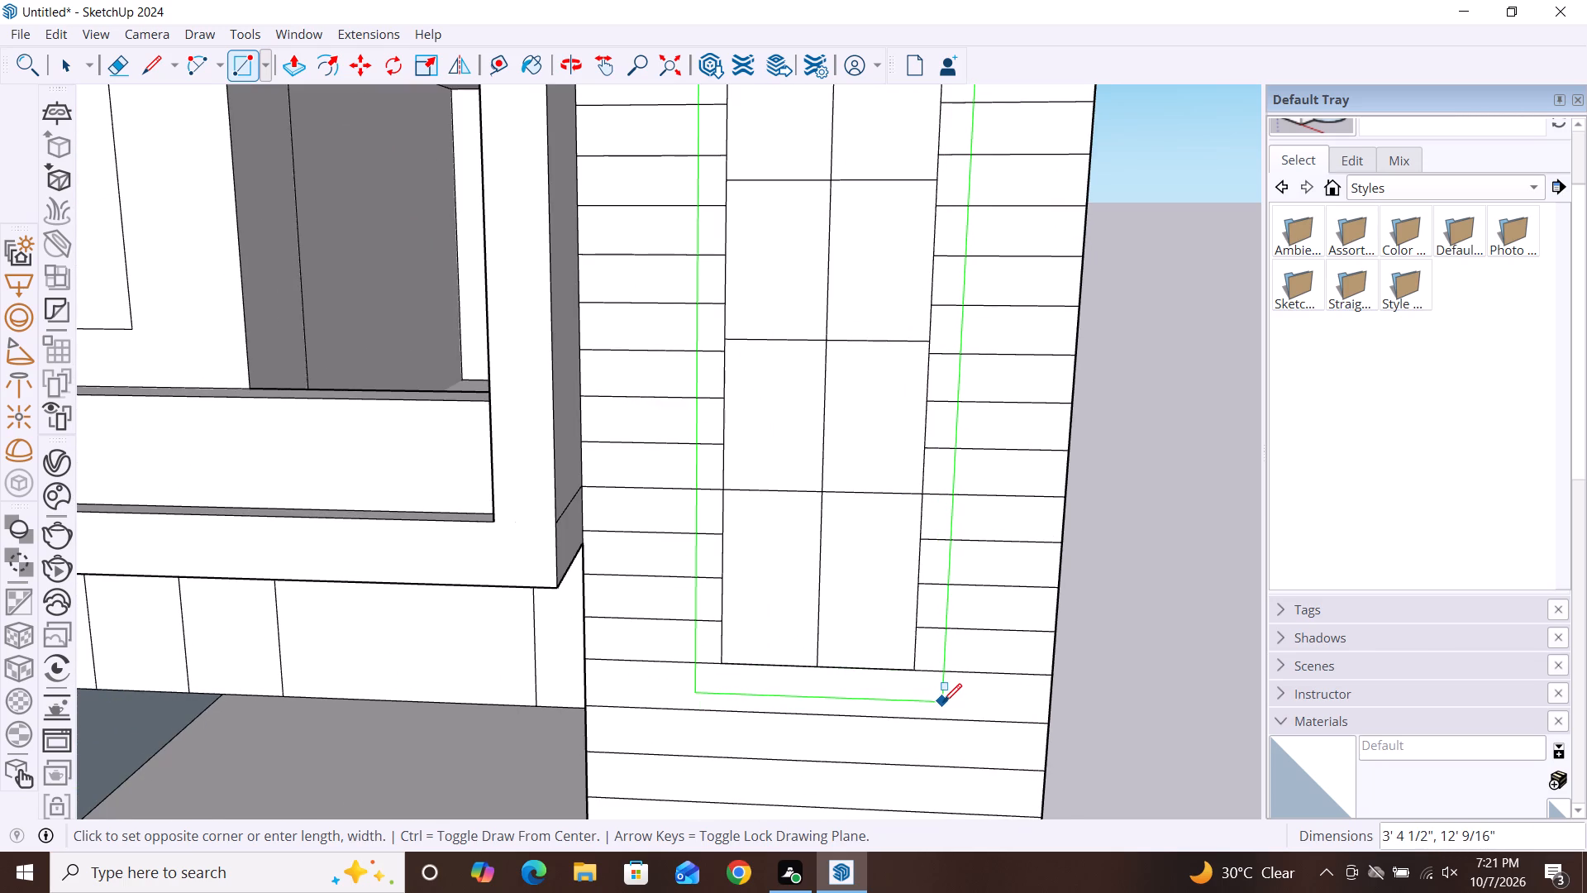
pyautogui.click(943, 702)
# Move the top edge of the rectangle around the tall window straight down along the blue axis, closer to the window's top.
pyautogui.scroll(-3, 1004, 742)
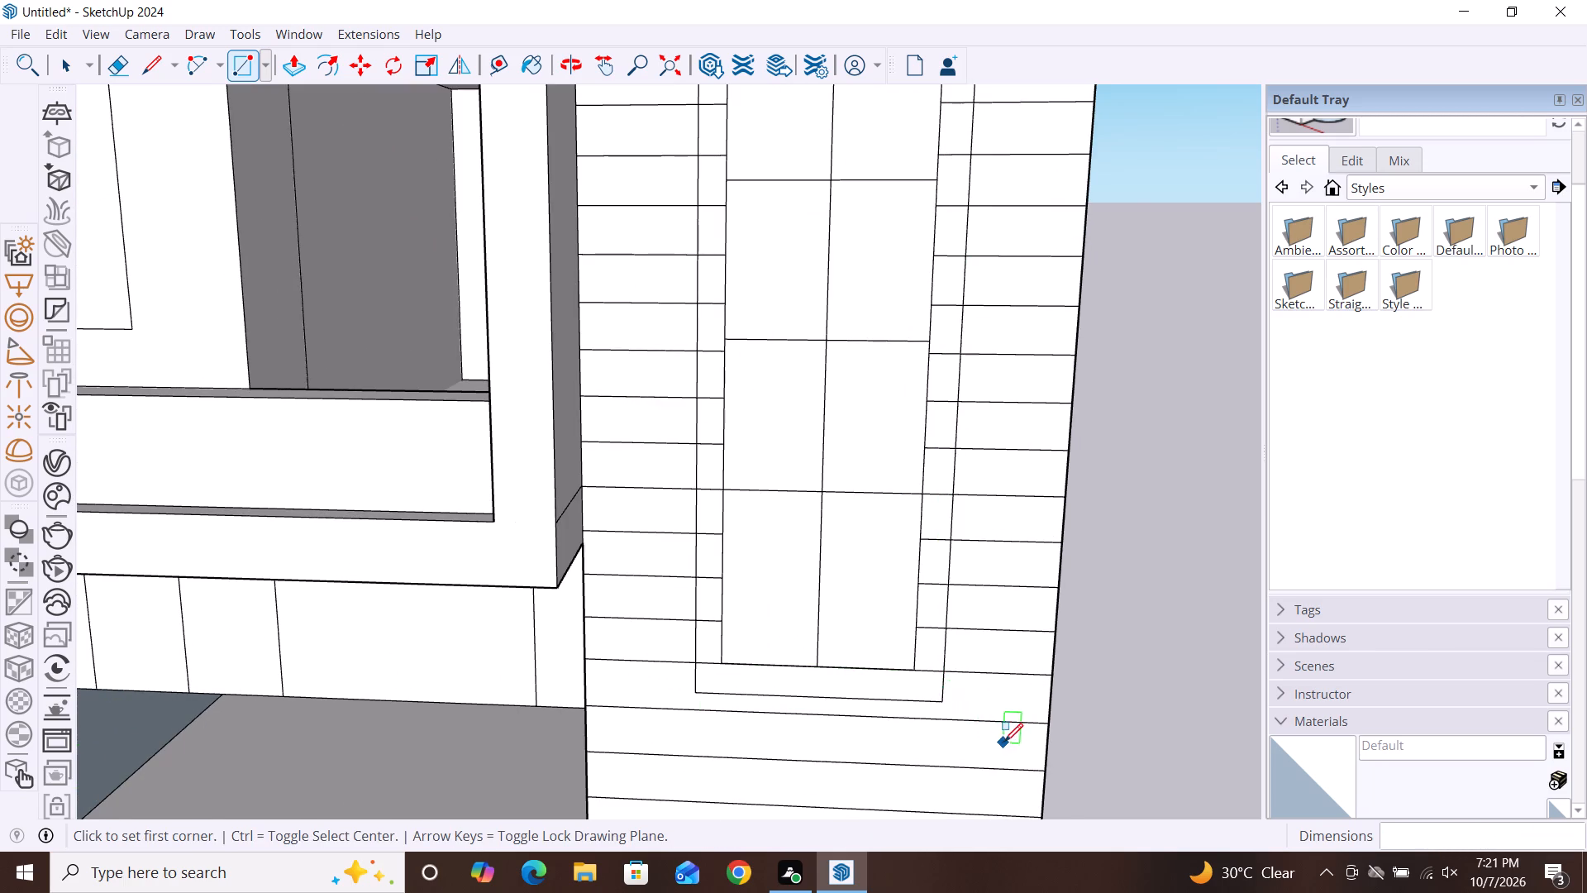
pyautogui.scroll(-5, 1004, 742)
pyautogui.scroll(4, 917, 273)
pyautogui.press('space')
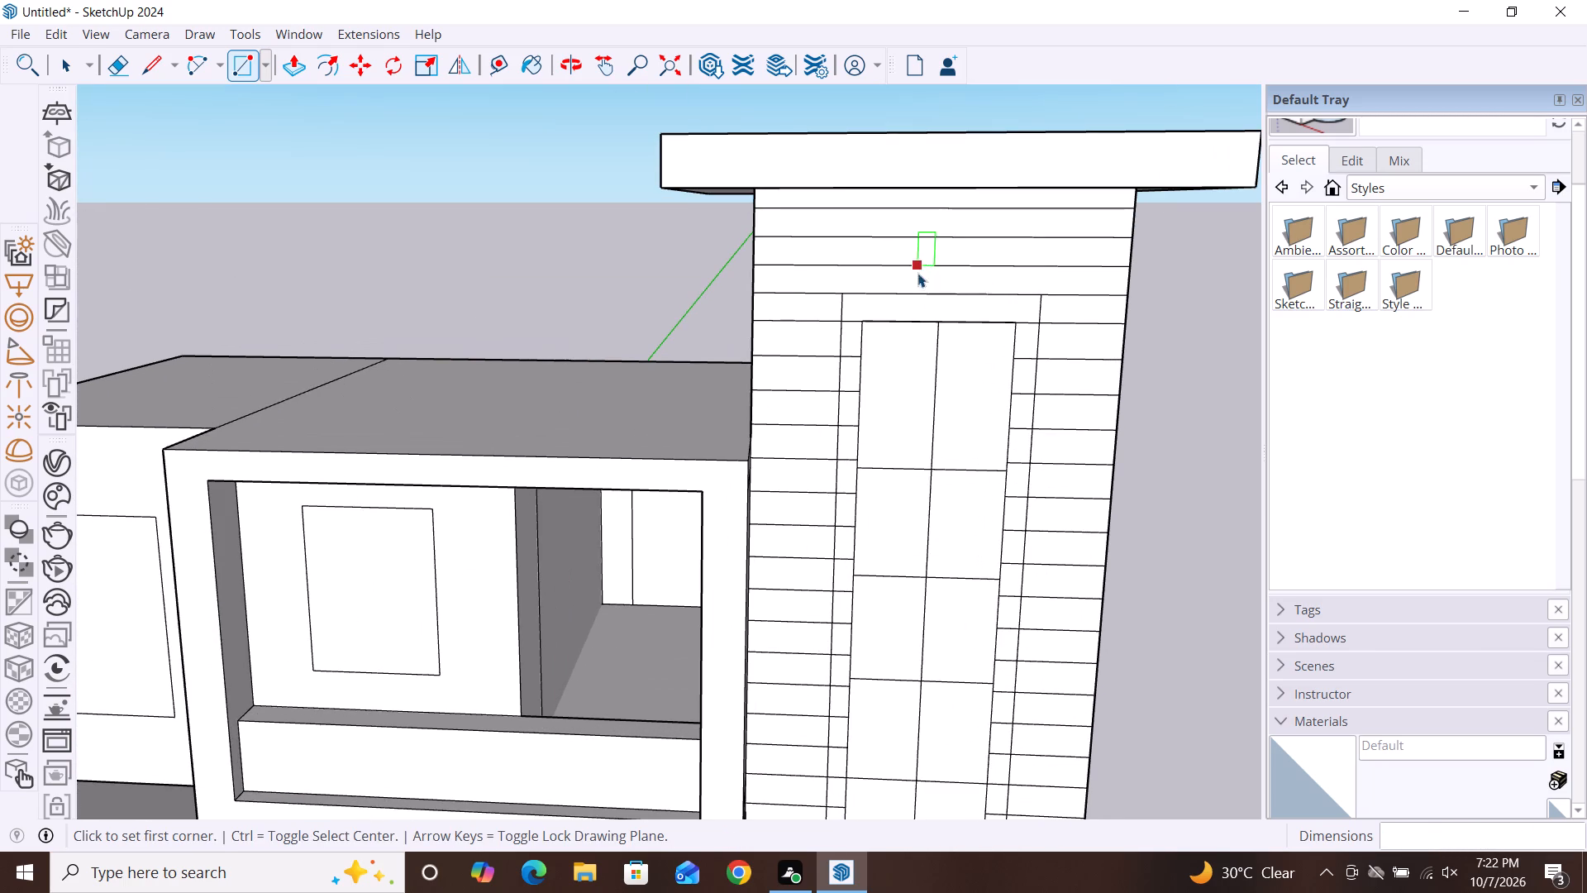
pyautogui.click(922, 291)
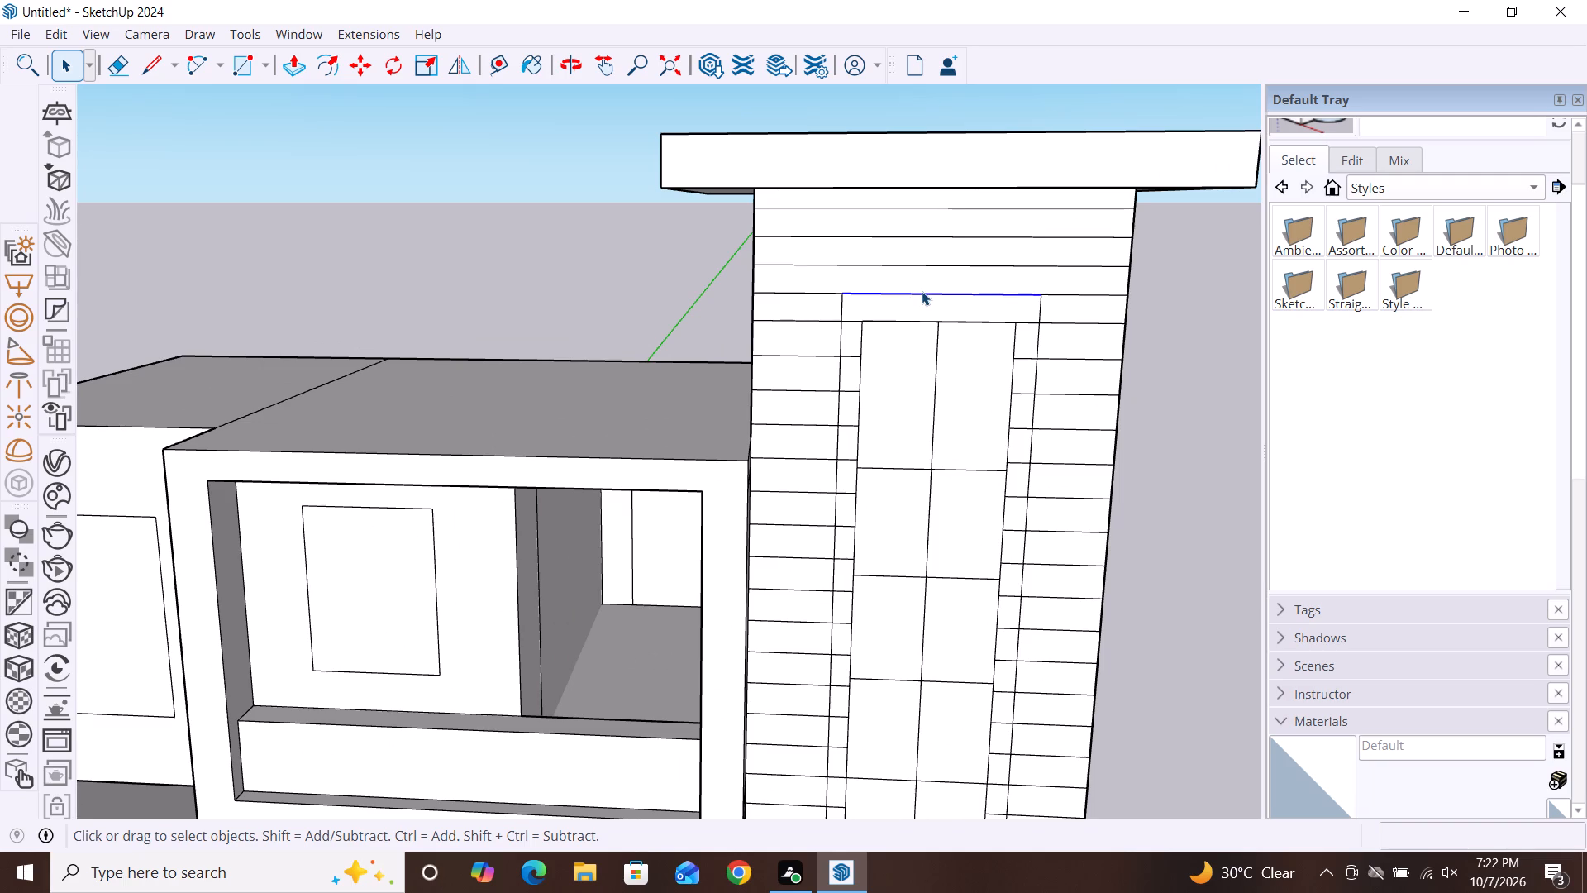
pyautogui.press('m')
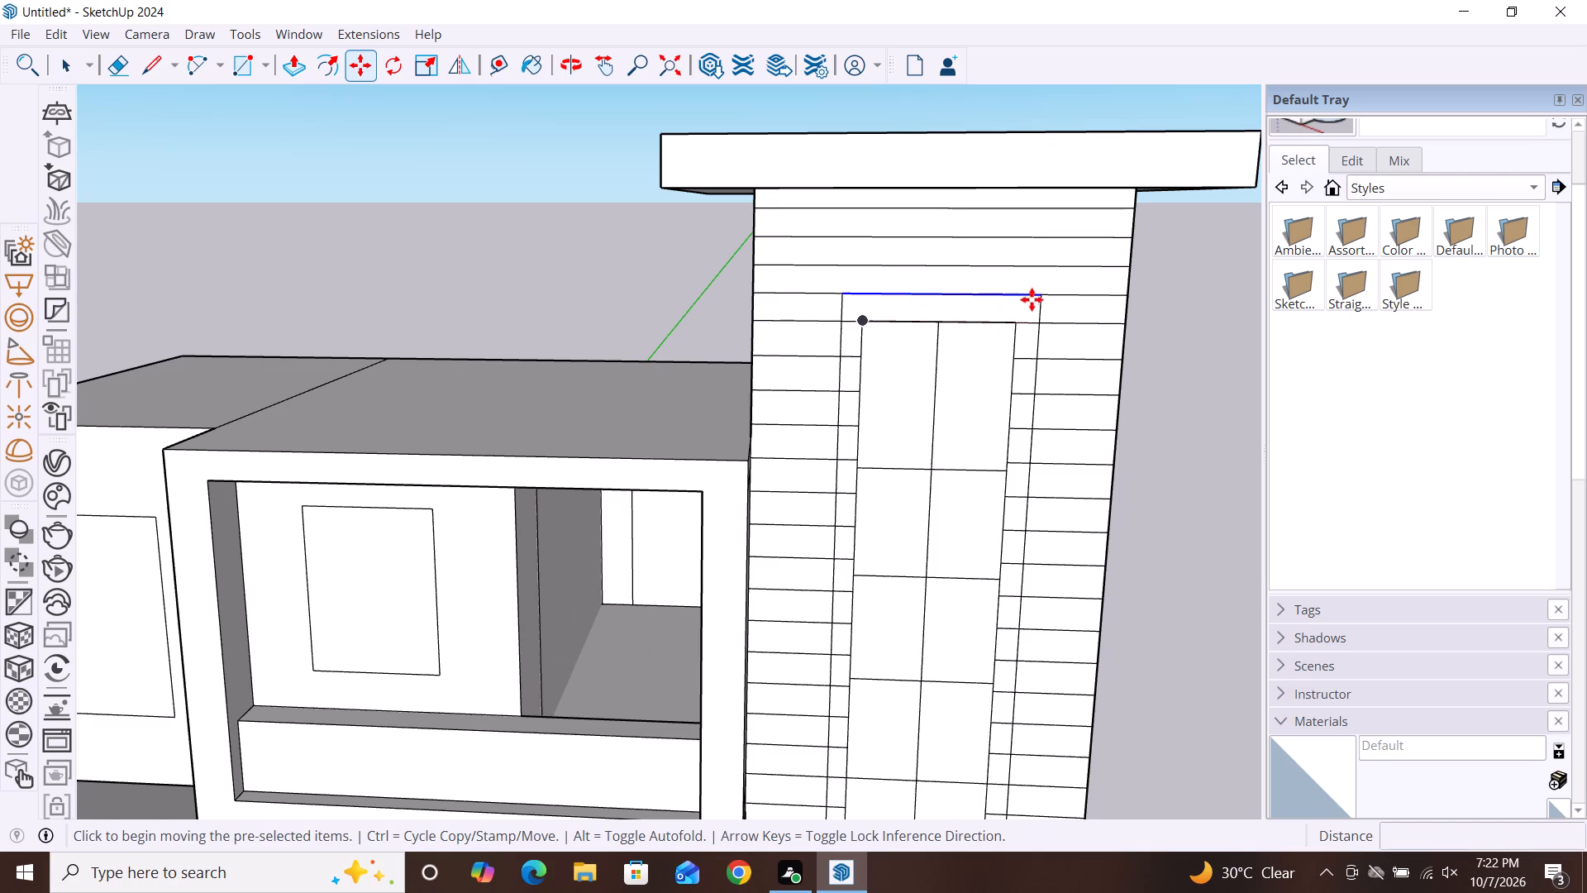
pyautogui.click(1037, 294)
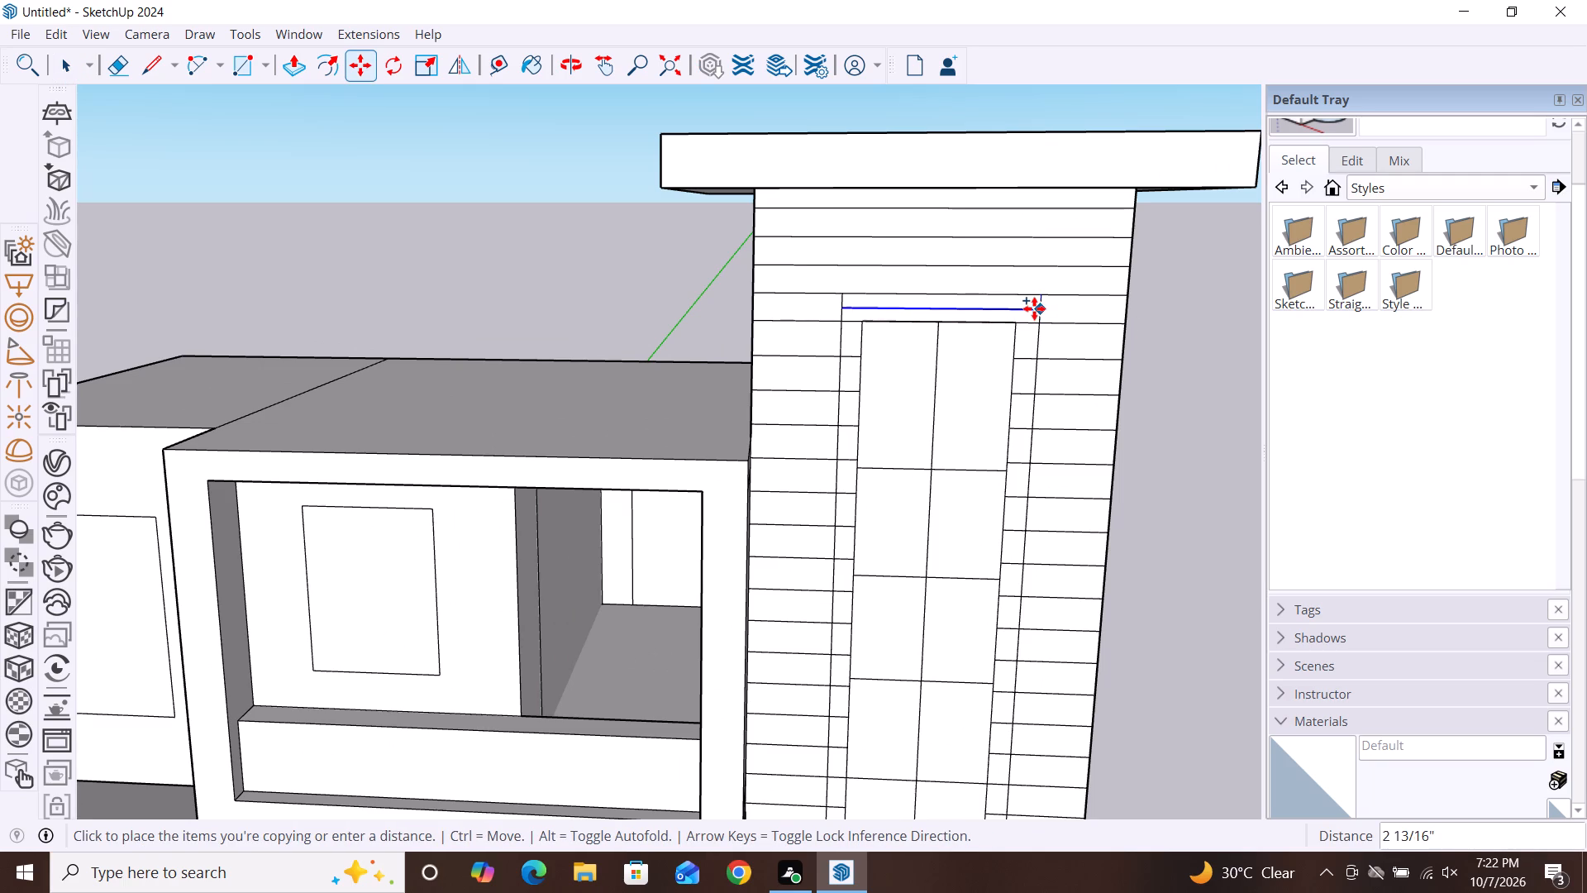
# Place the copied top edge of the tall window's frame outline about 1 1/4" below the original edge.
pyautogui.scroll(10, 1034, 308)
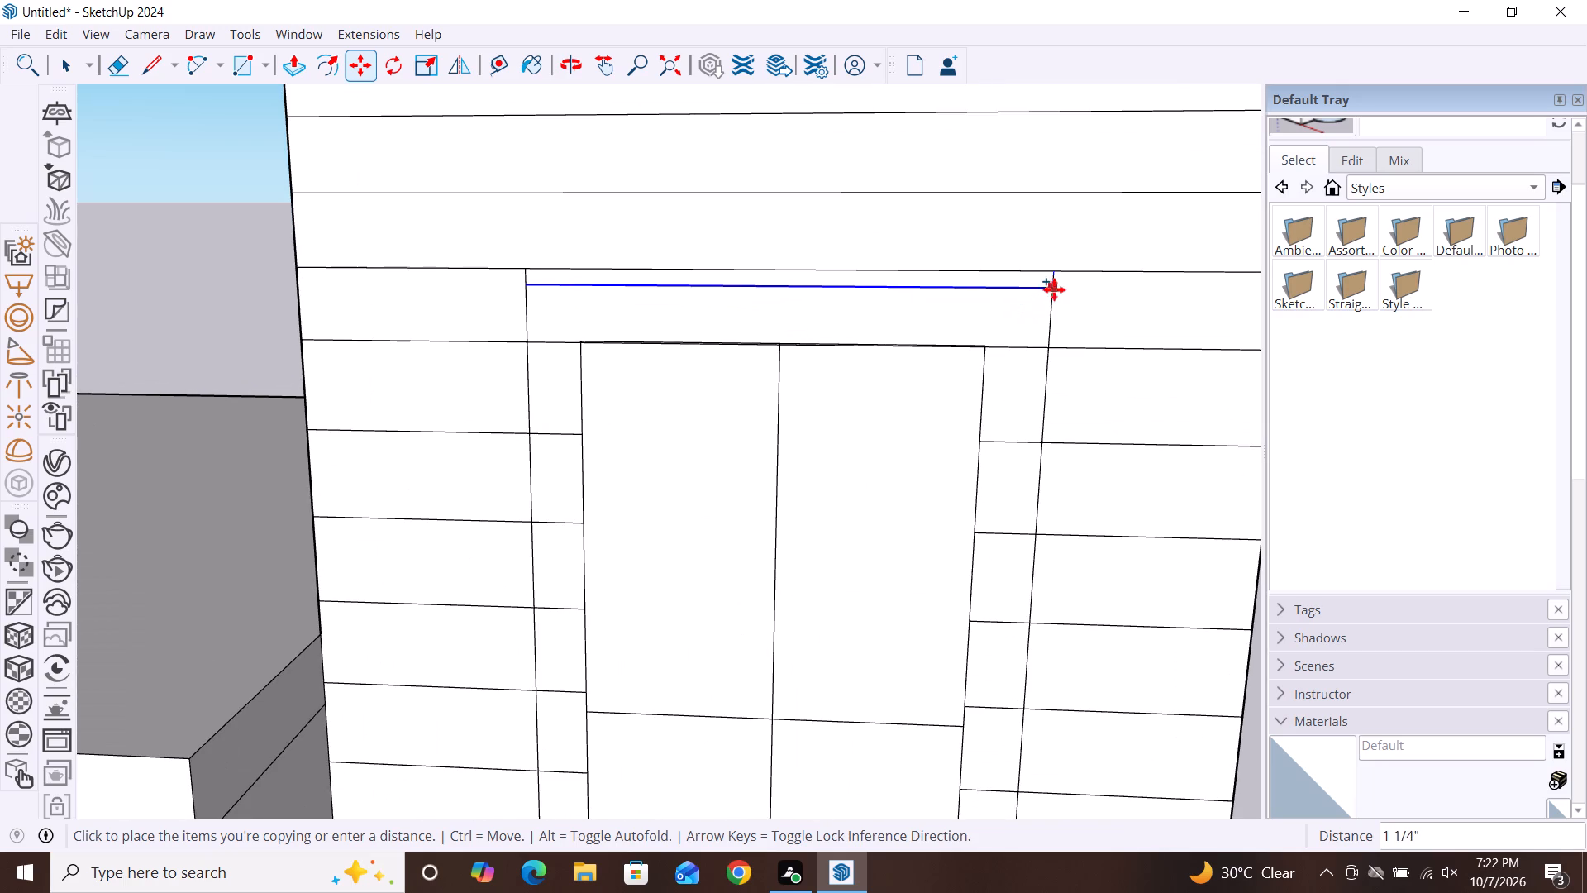
pyautogui.click(1058, 289)
# Delete the two short vertical stubs projecting above the frame outline's new top edge, at its left and right corners.
pyautogui.press('space')
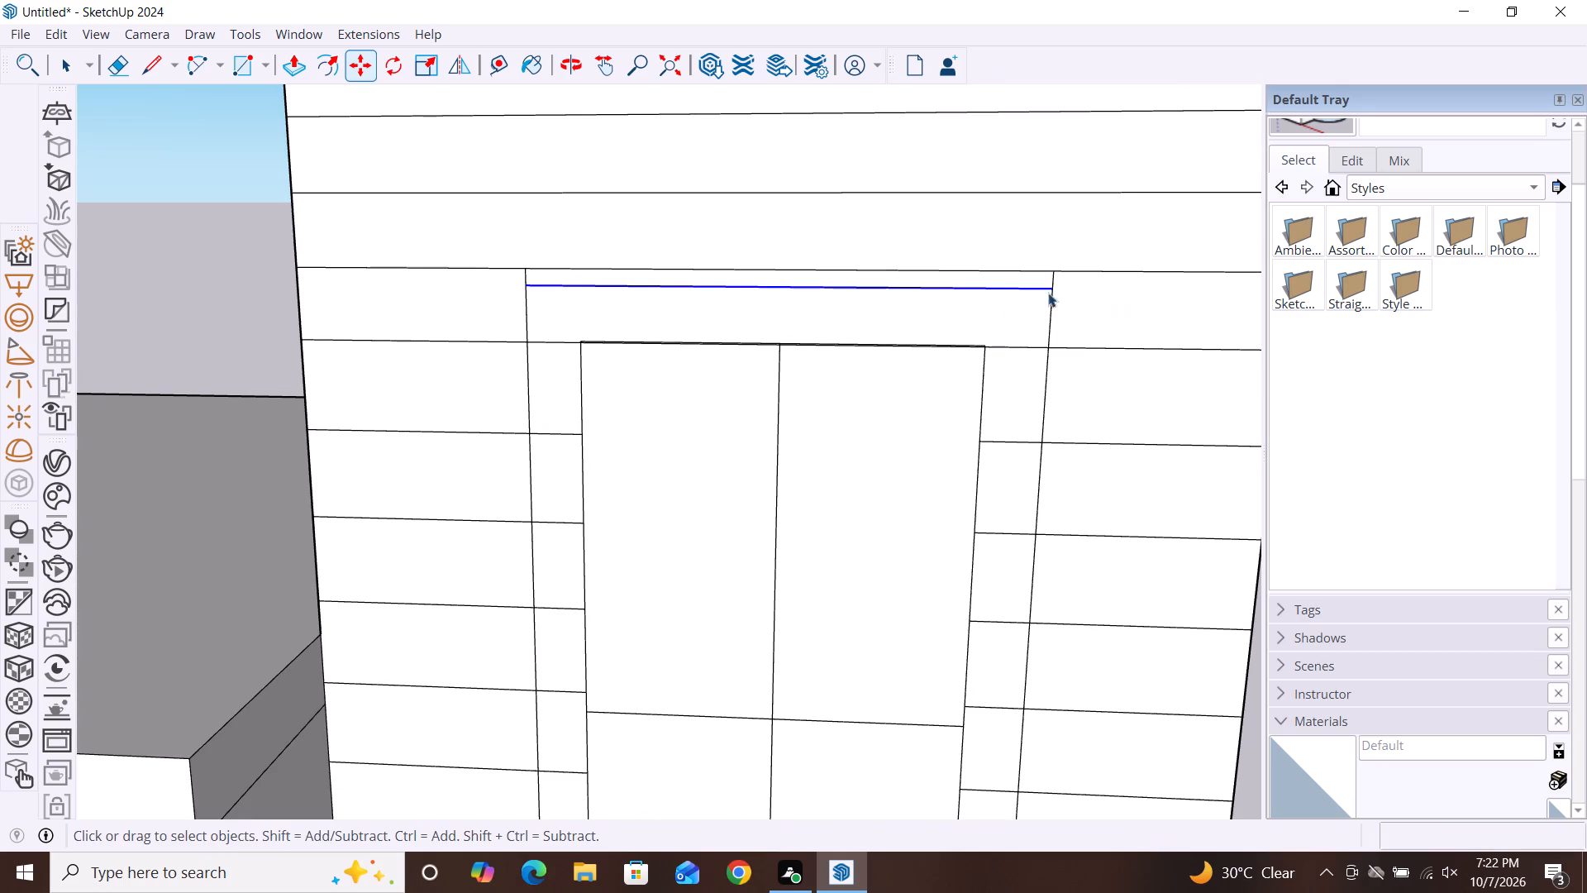
pyautogui.click(524, 276)
pyautogui.press('Delete')
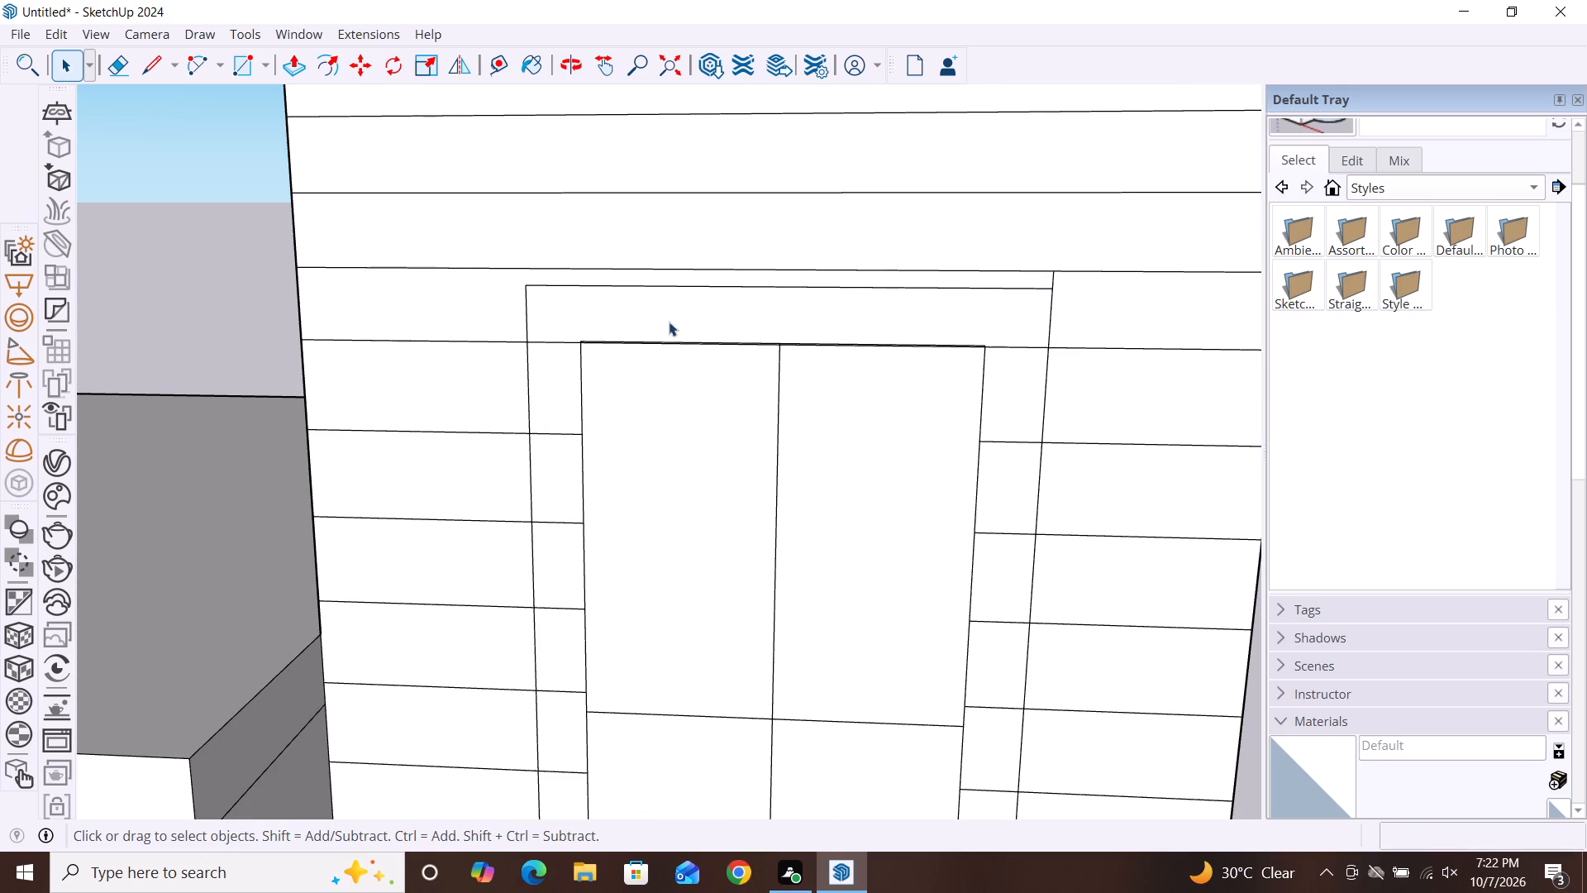
pyautogui.click(1051, 279)
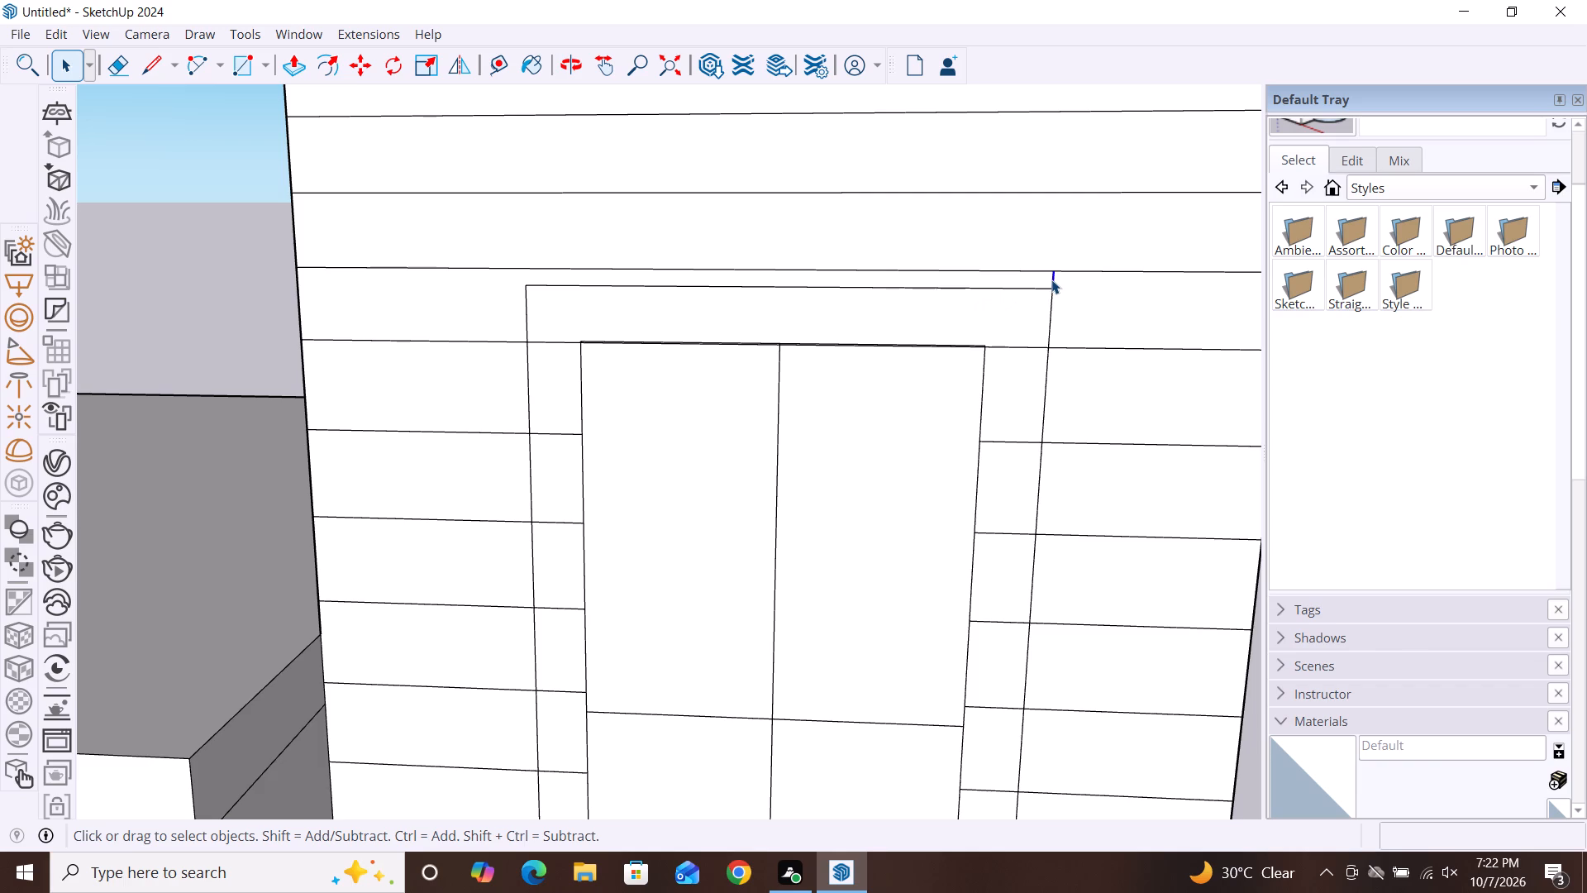
pyautogui.press('Delete')
# Erase the four lowest siding line segments between the tall window's right edge and the surrounding frame outline.
pyautogui.scroll(-15, 1051, 279)
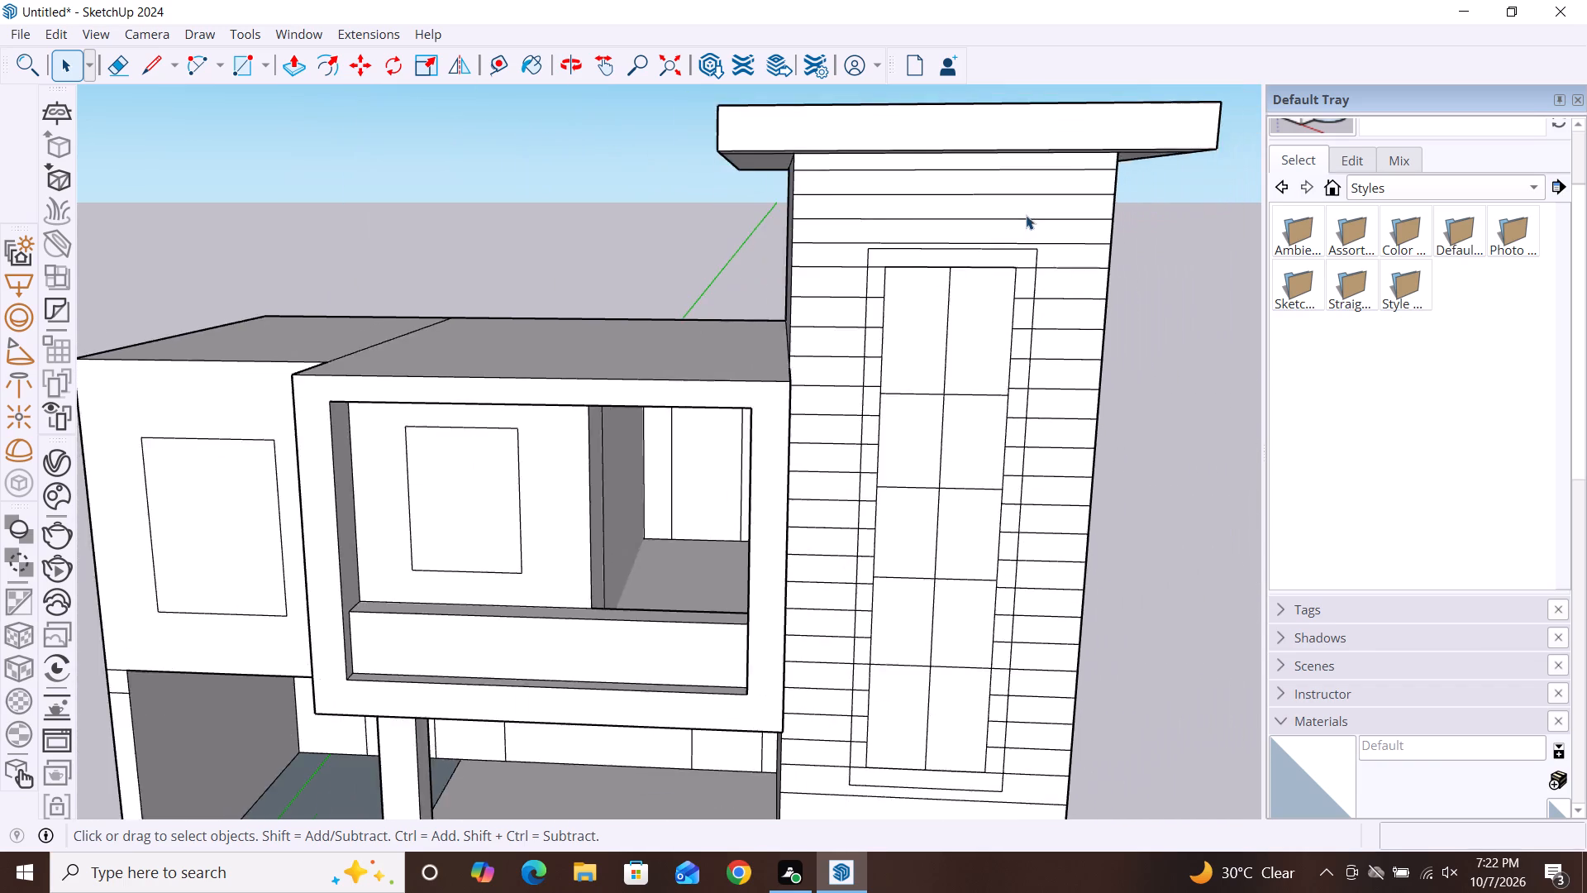
pyautogui.scroll(-2, 1026, 215)
pyautogui.scroll(8, 972, 625)
pyautogui.scroll(-2, 974, 618)
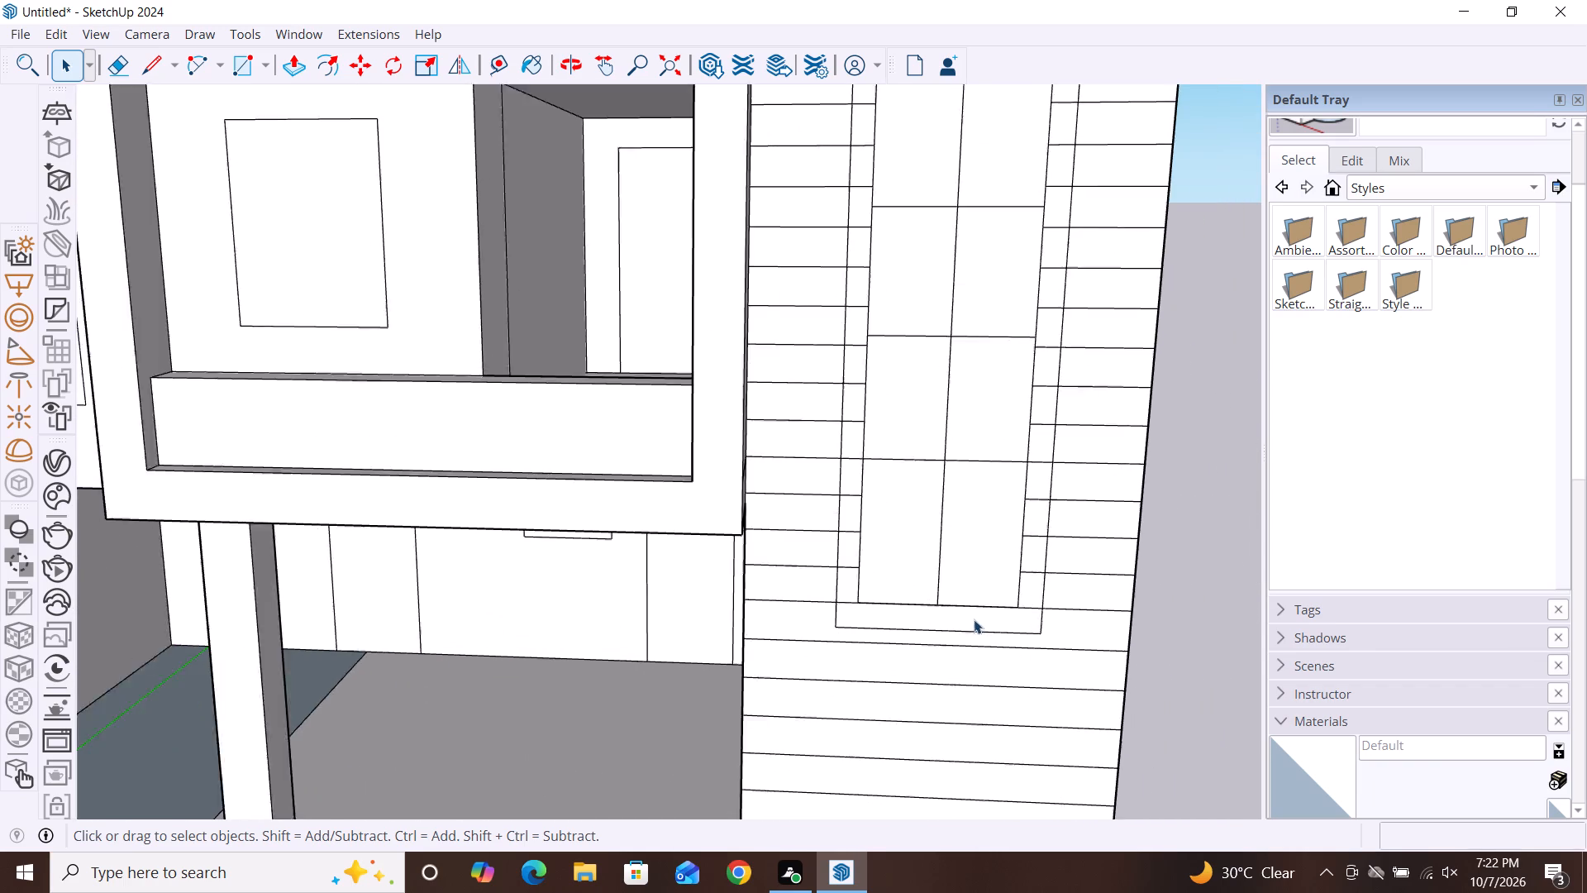
pyautogui.scroll(-1, 974, 619)
pyautogui.scroll(5, 1027, 599)
pyautogui.press('e')
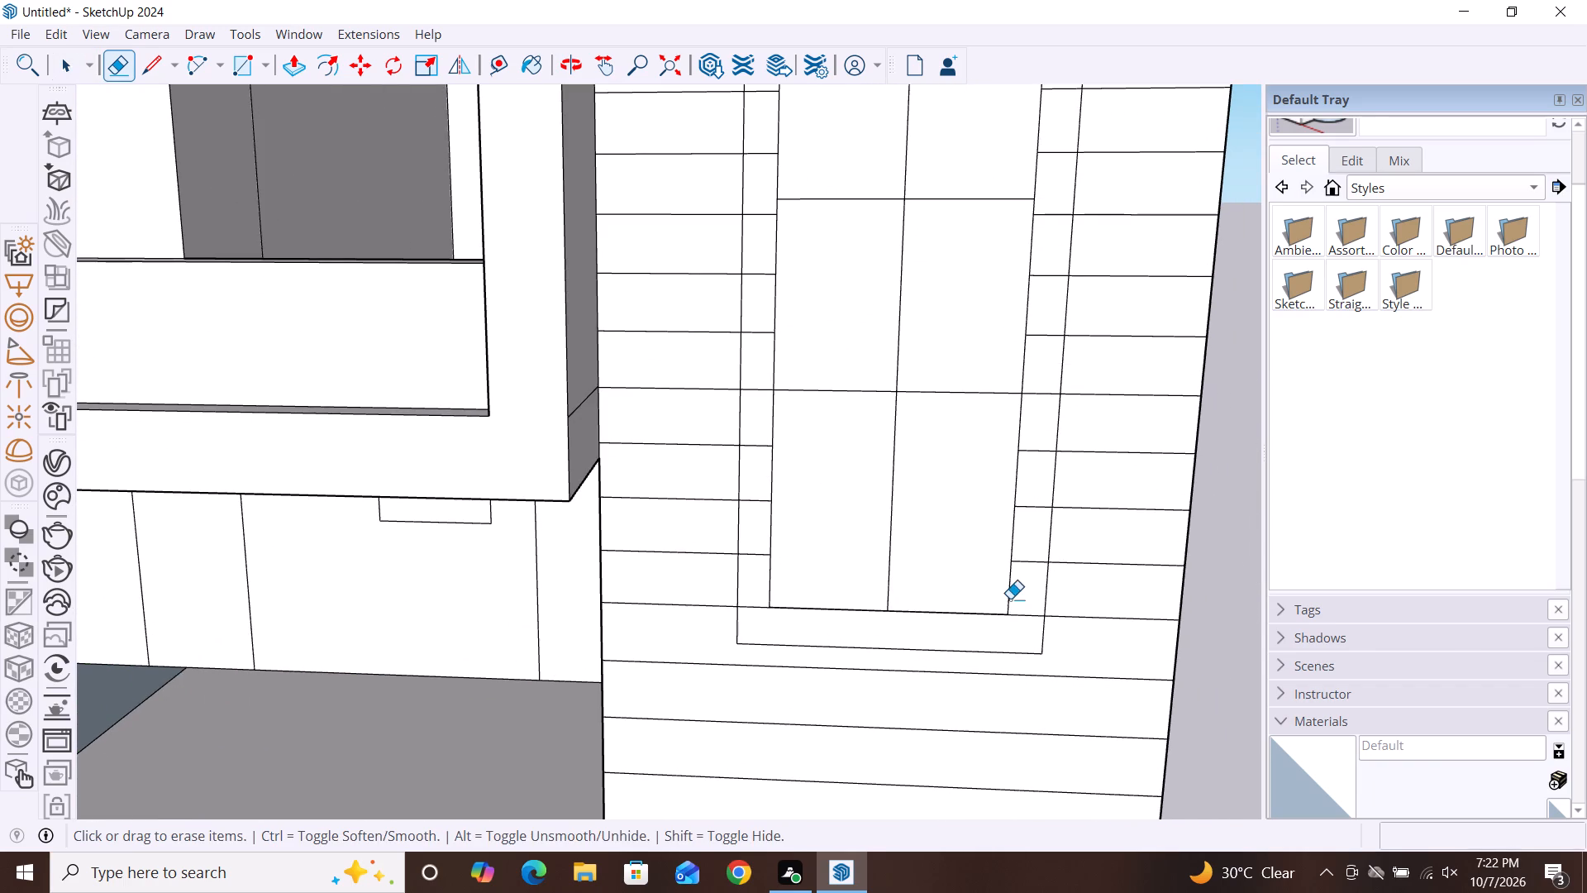
pyautogui.click(1028, 616)
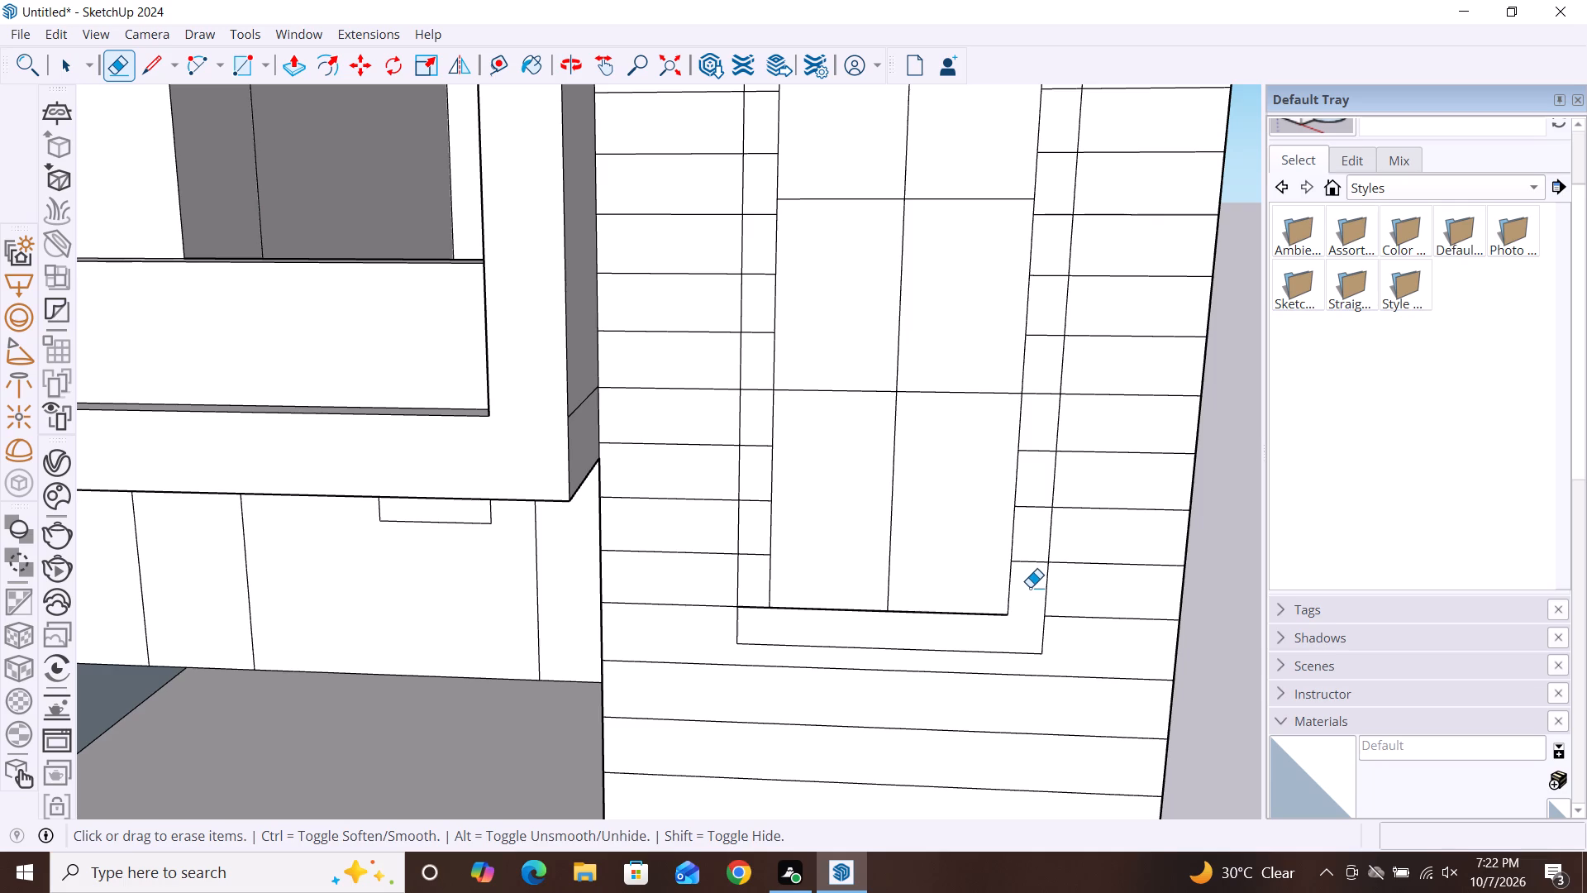
pyautogui.scroll(4, 1027, 560)
pyautogui.click(1030, 561)
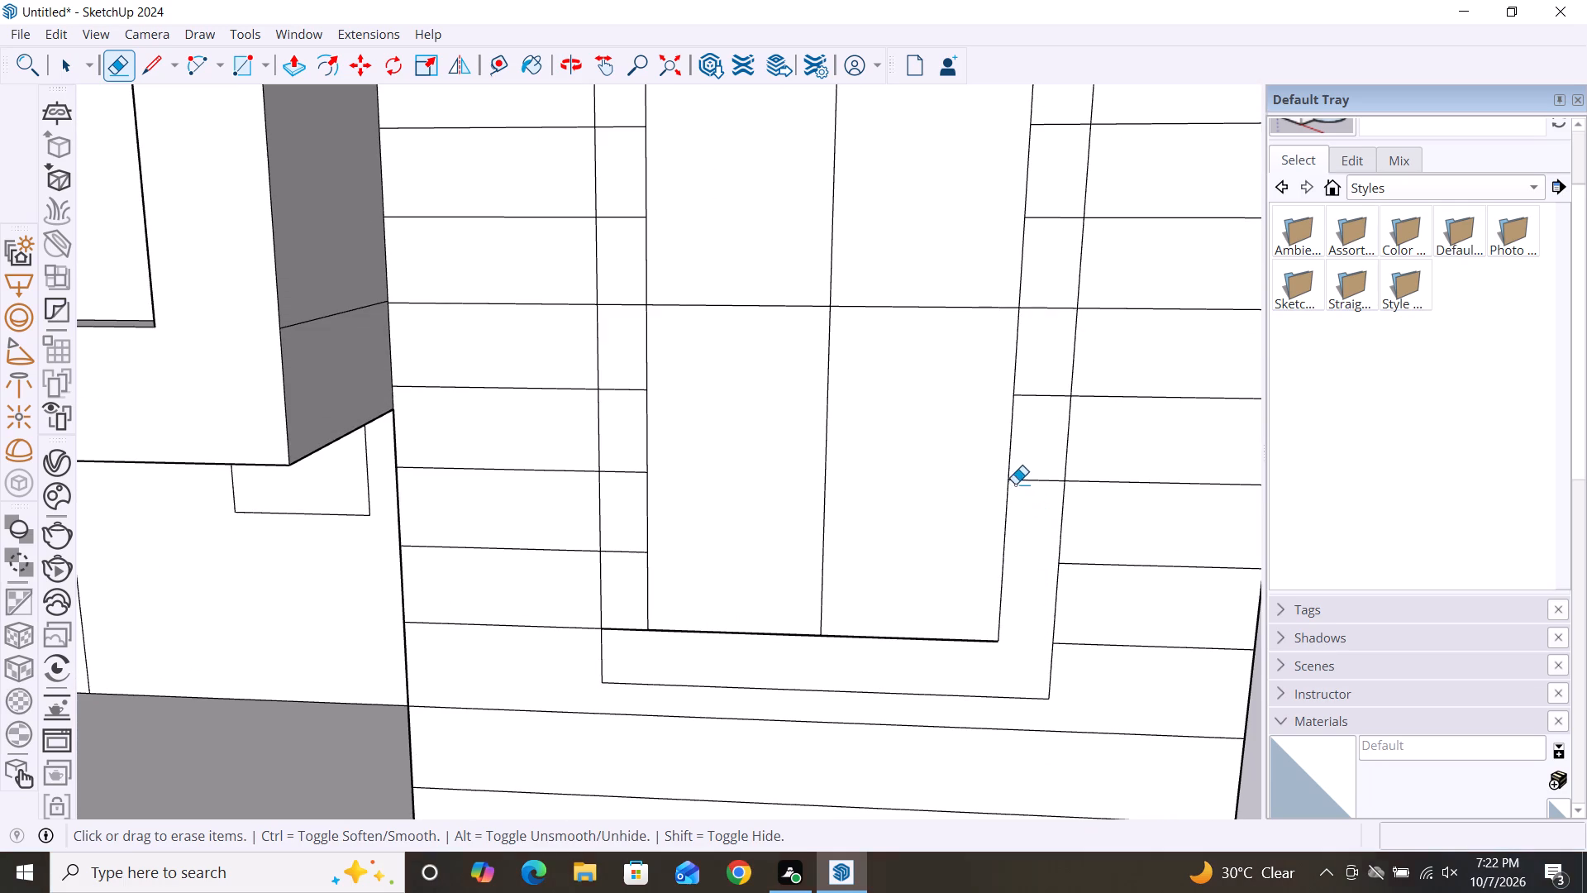
pyautogui.click(1030, 478)
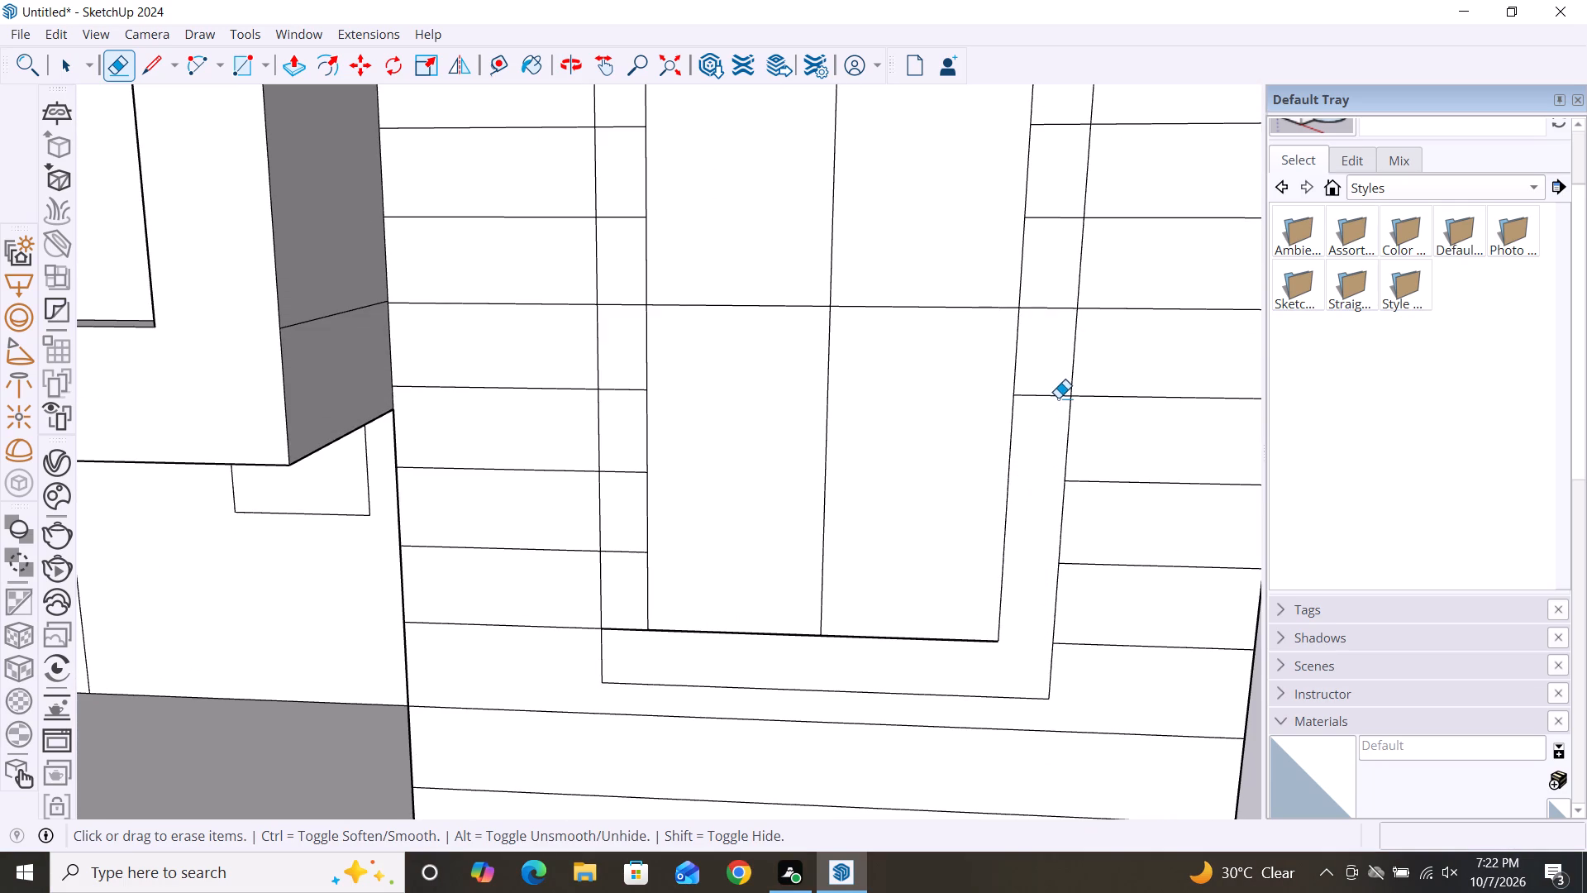
pyautogui.click(1058, 396)
# Erase three more siding segments in the frame's right strip, from the lowest pane bar's level upward to below the second bar.
pyautogui.scroll(-8, 994, 465)
pyautogui.scroll(5, 1026, 393)
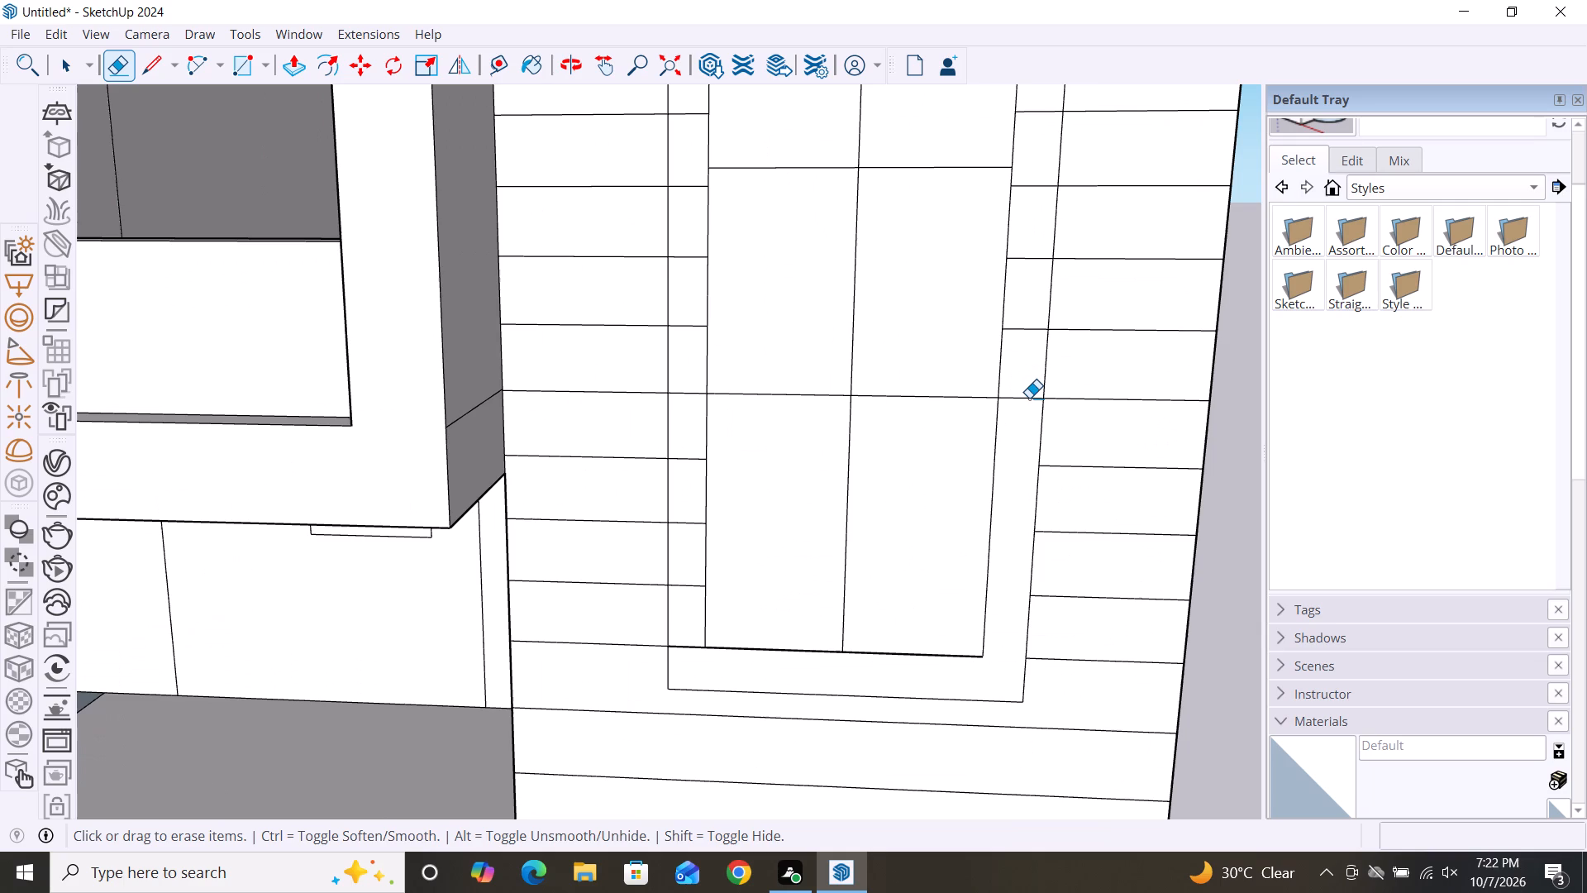
pyautogui.click(1029, 398)
pyautogui.click(1022, 326)
pyautogui.click(1022, 336)
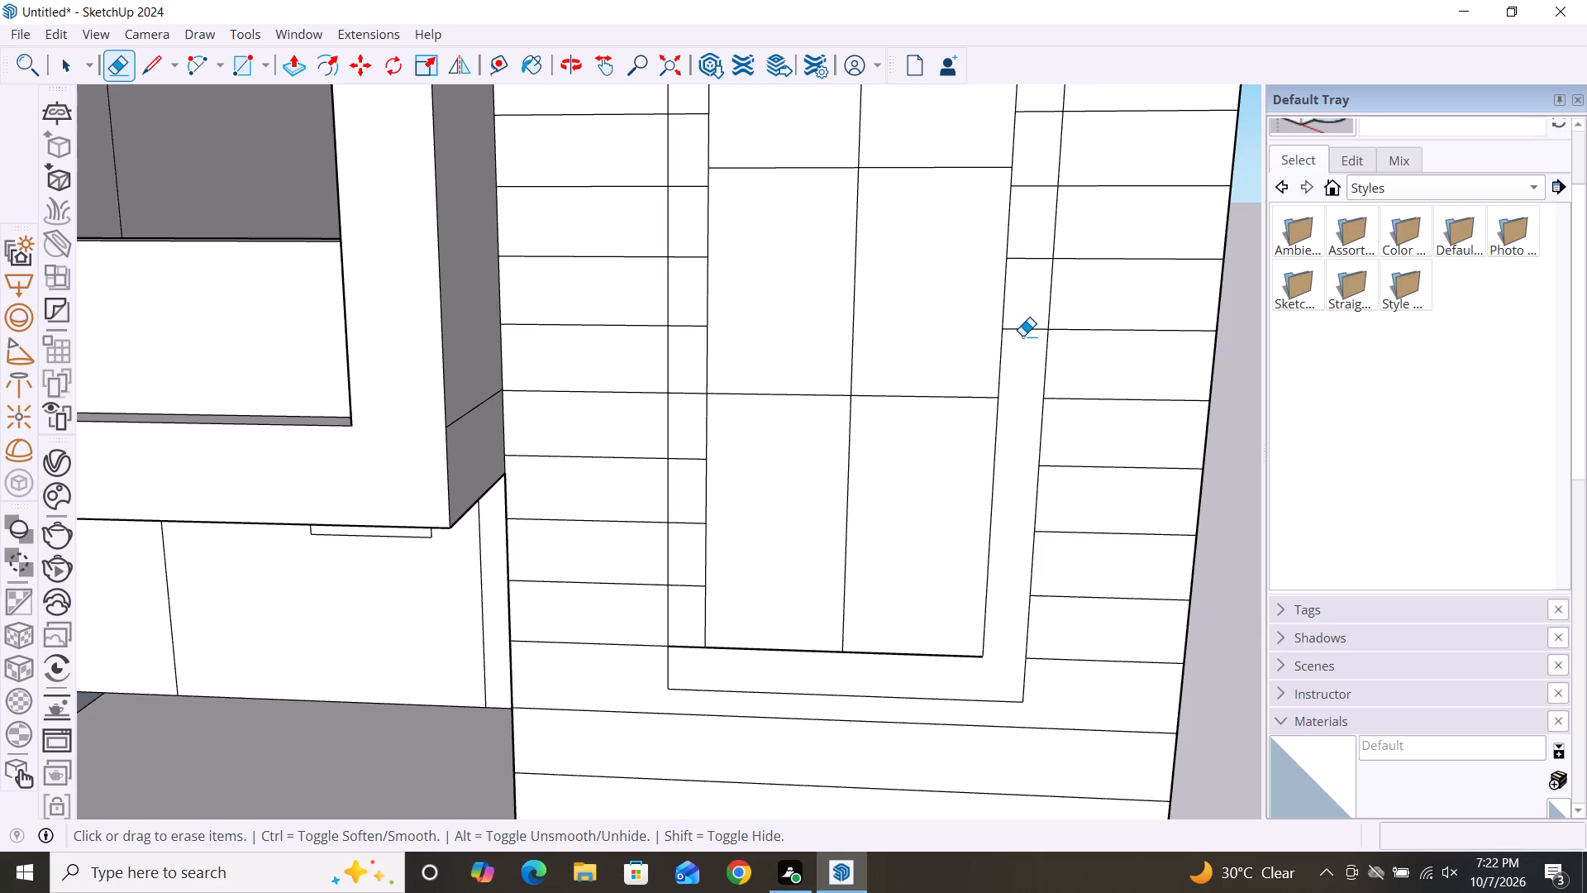
pyautogui.click(1022, 332)
pyautogui.click(1024, 326)
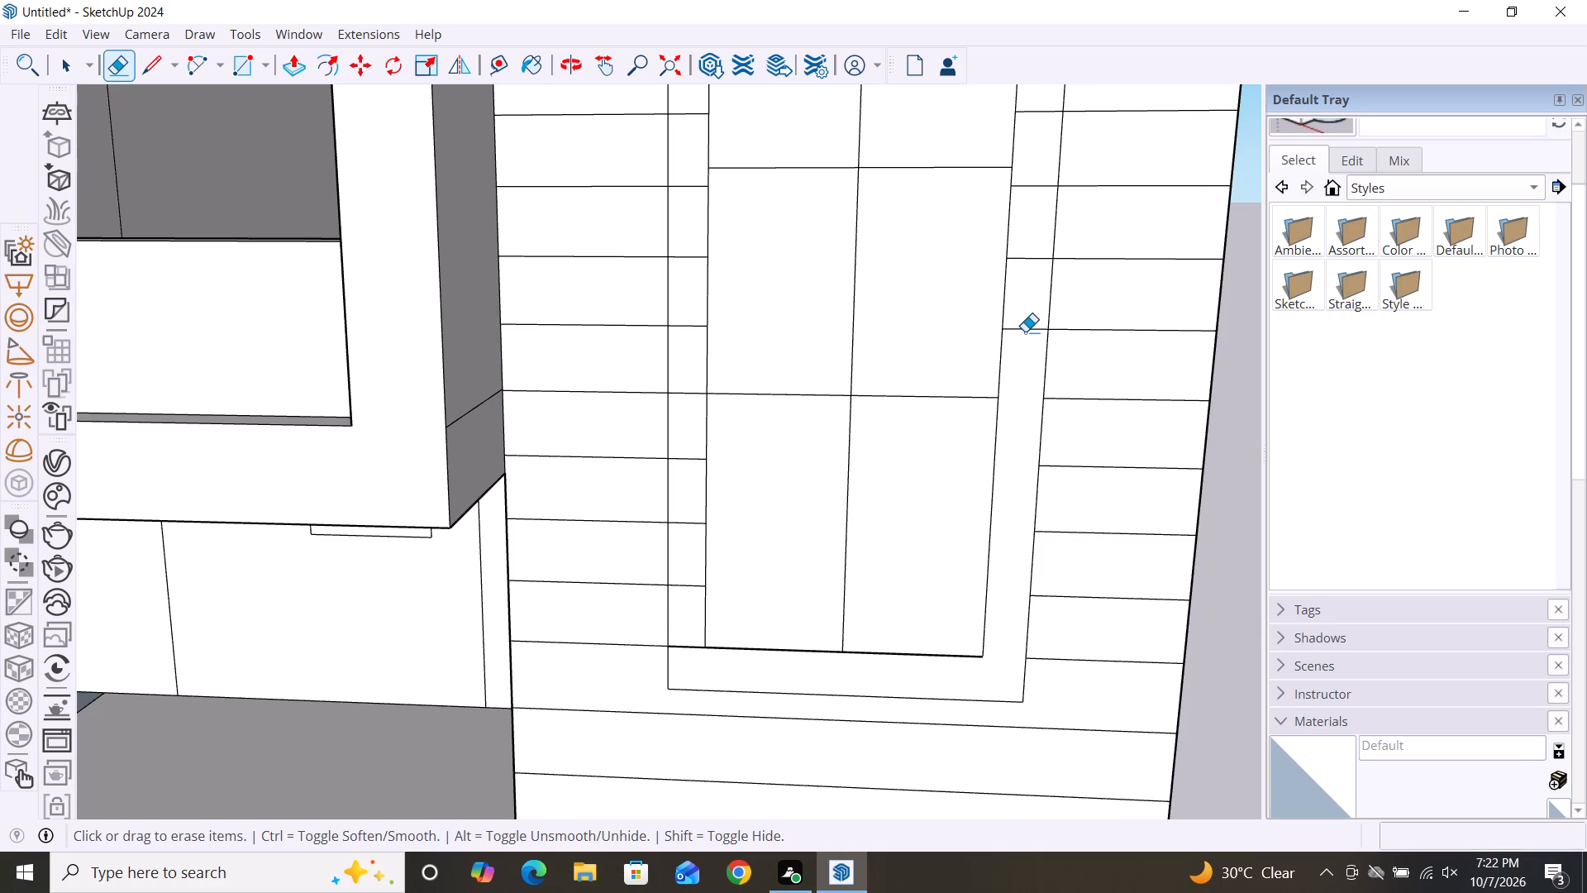
pyautogui.click(1027, 326)
pyautogui.scroll(9, 1029, 326)
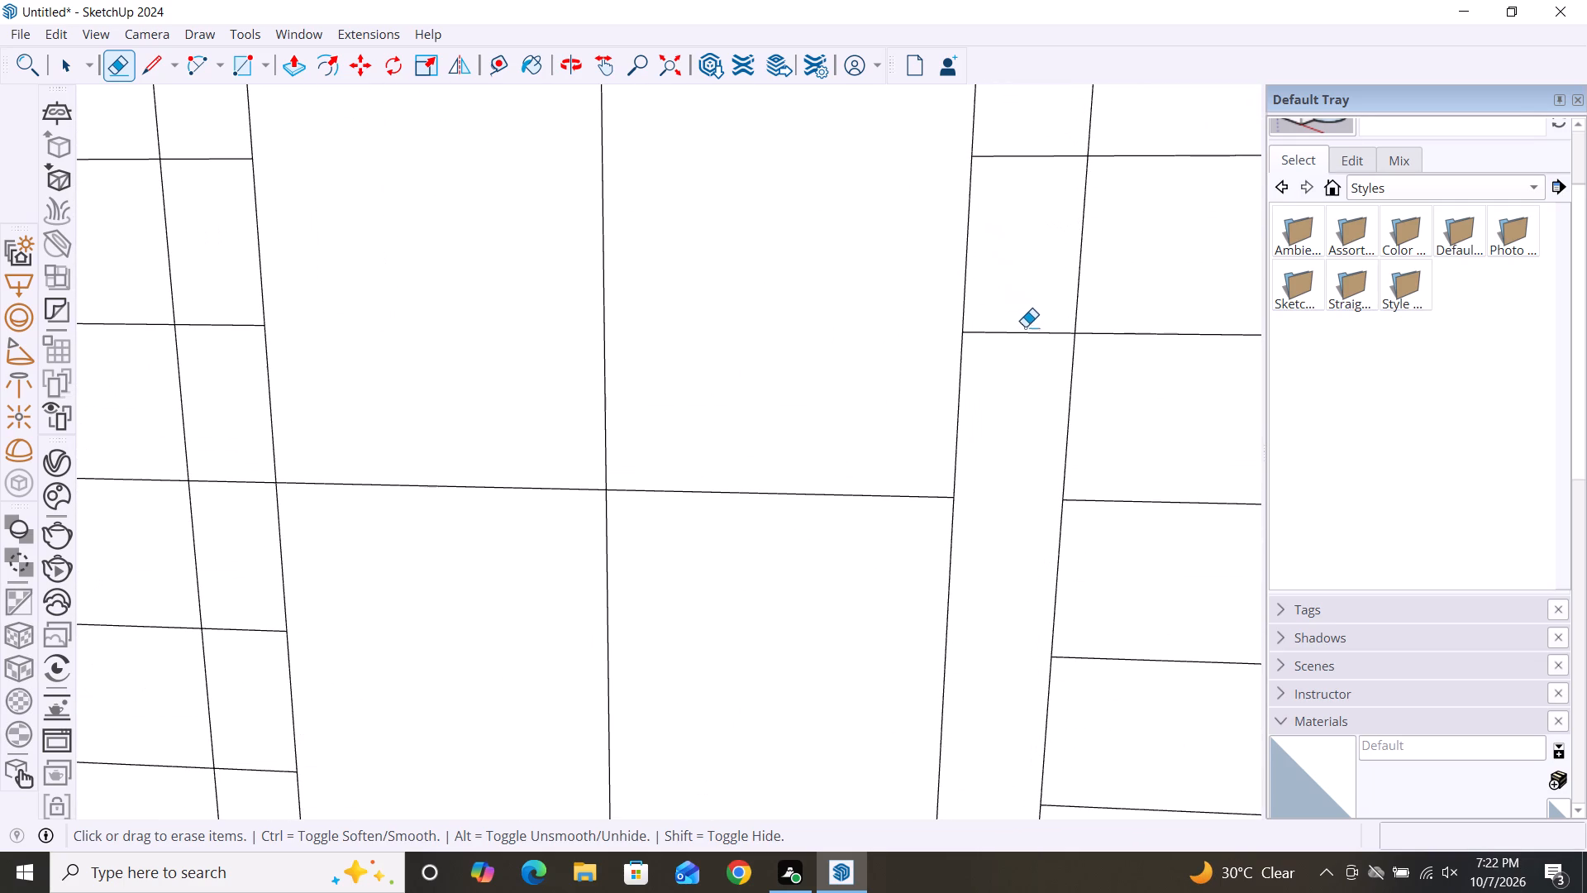
pyautogui.click(1032, 332)
pyautogui.scroll(-4, 1013, 316)
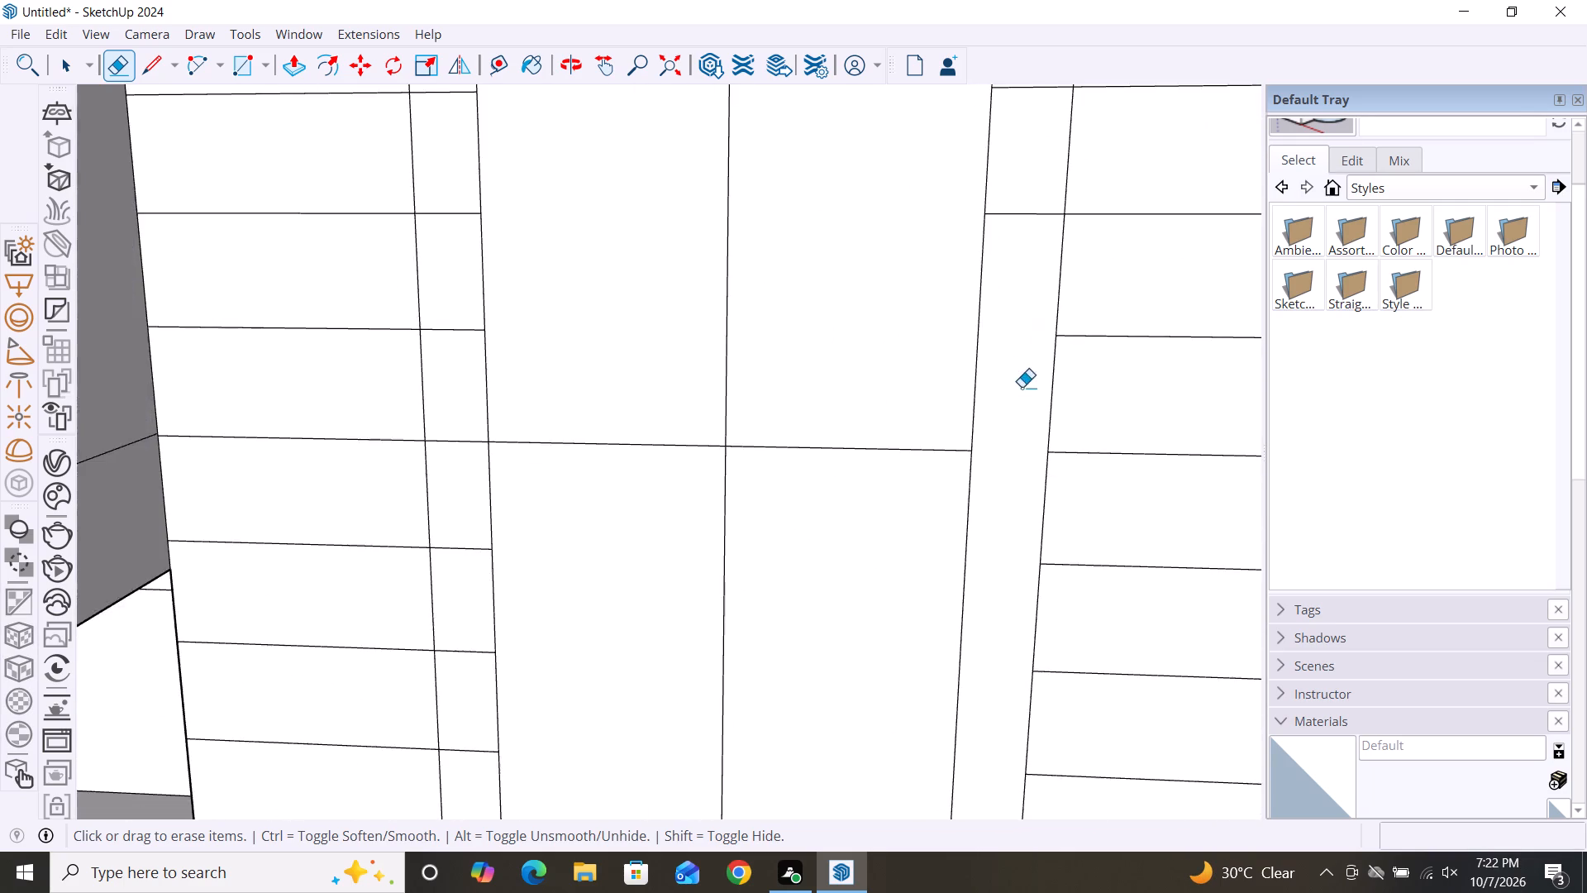
pyautogui.scroll(-5, 1022, 387)
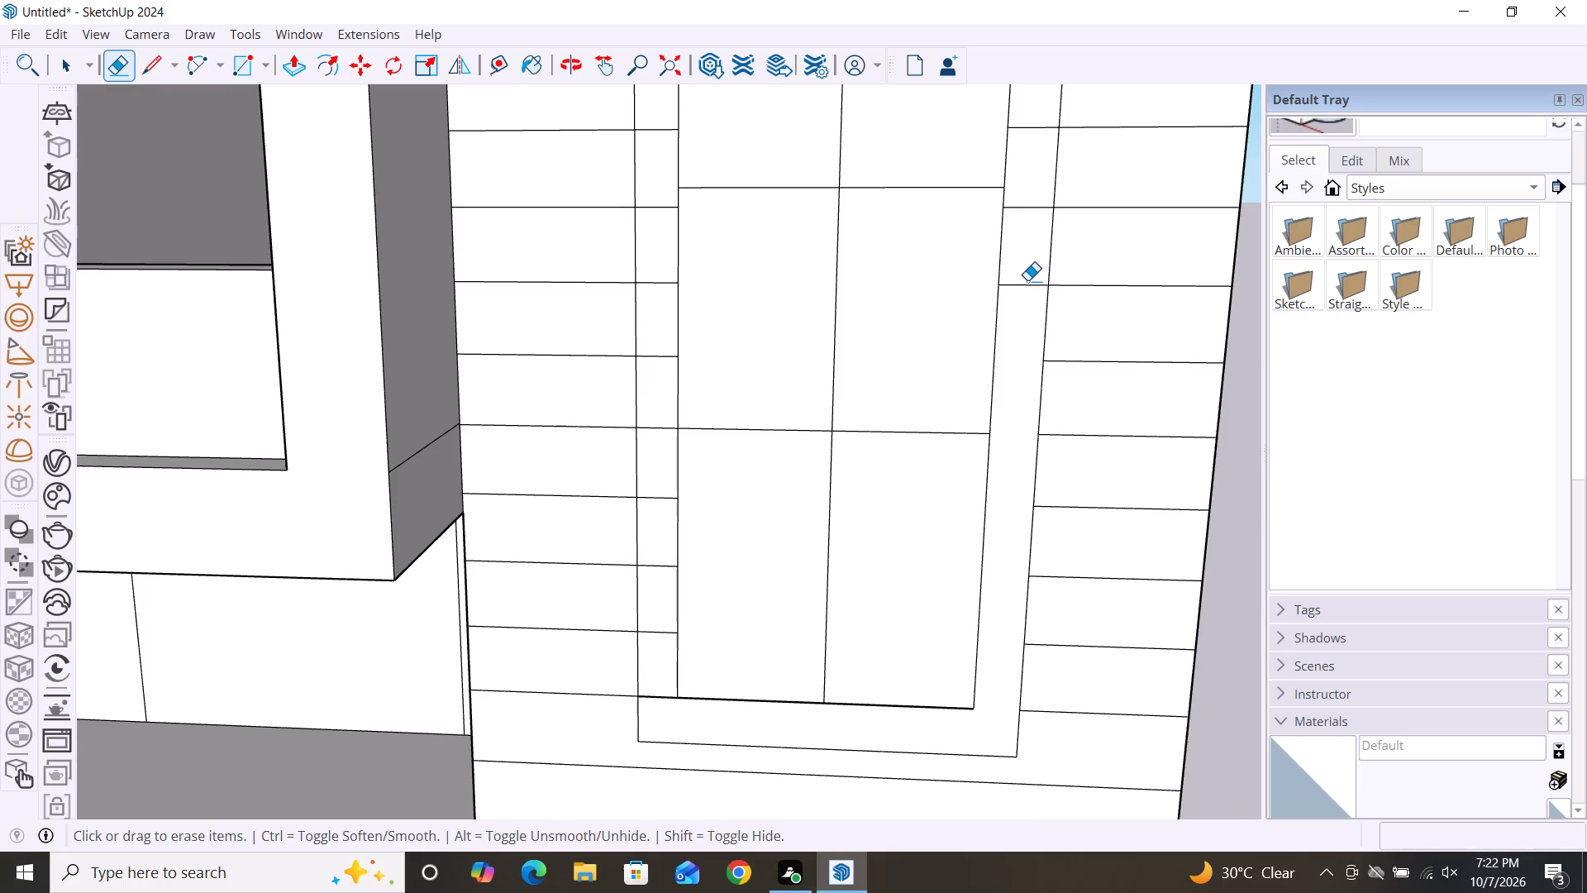
pyautogui.click(1027, 284)
# Erase three siding segments in the frame's right strip, one just below the second pane bar from the bottom and two above it.
pyautogui.scroll(-5, 1097, 351)
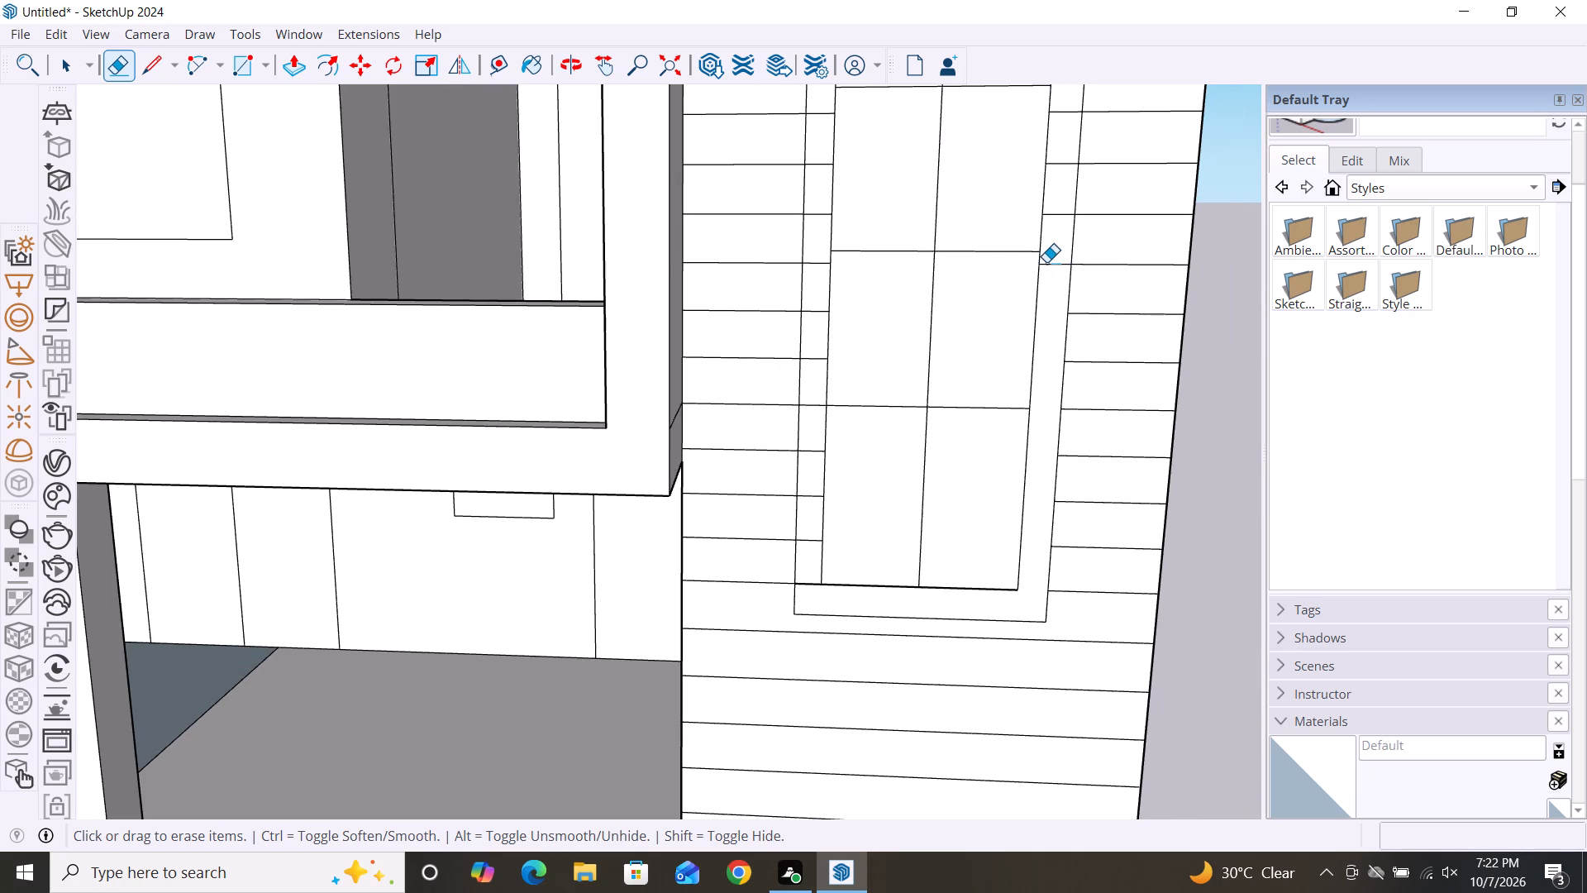
pyautogui.scroll(9, 1046, 261)
pyautogui.click(1065, 265)
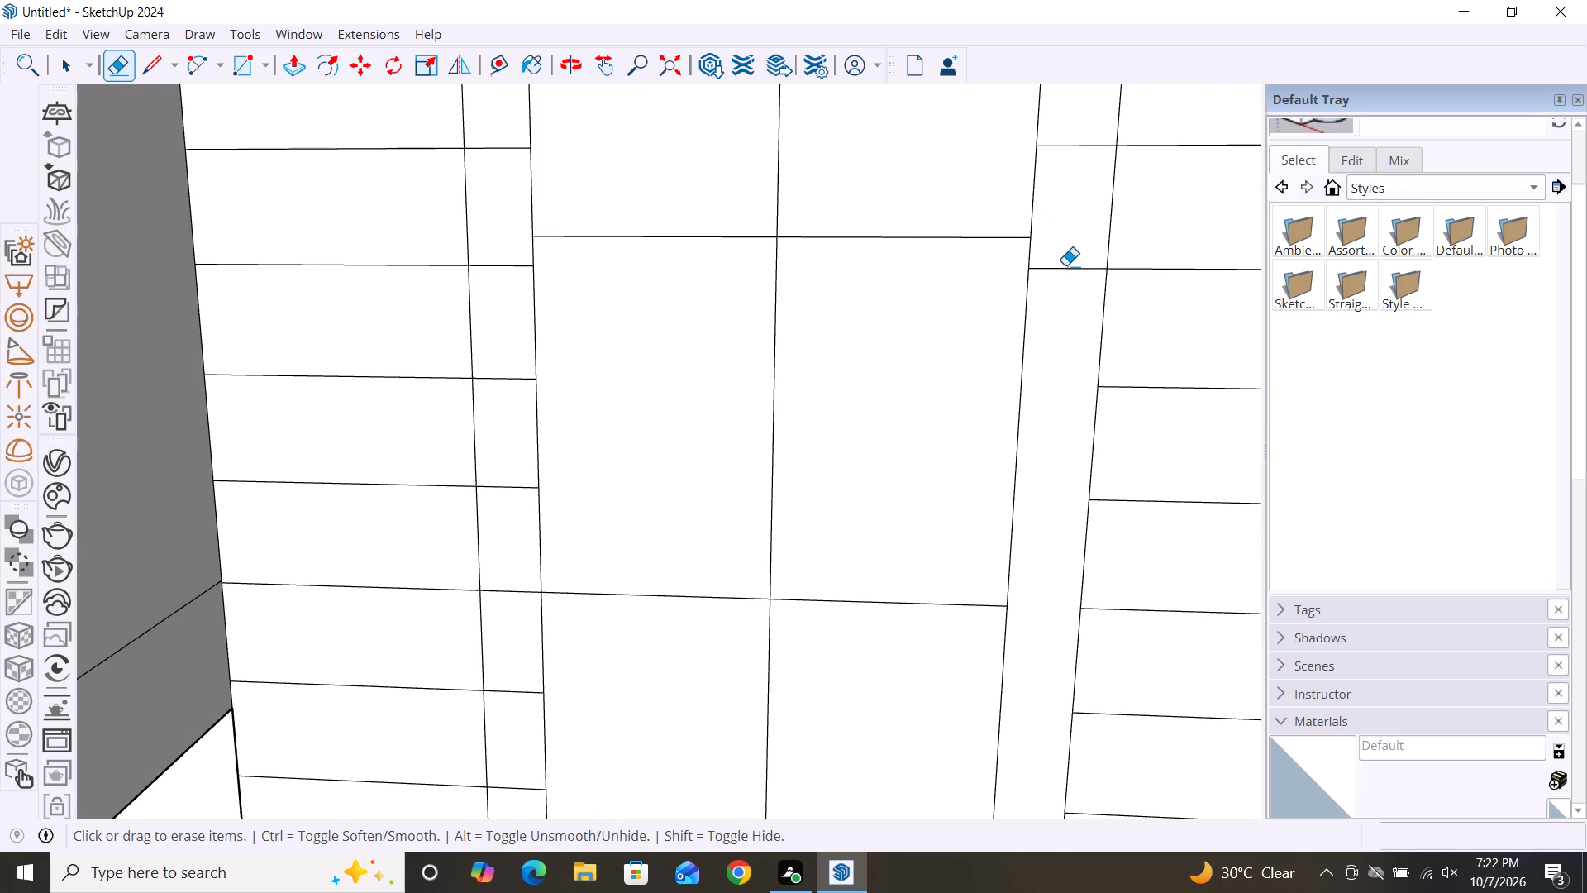
pyautogui.click(1069, 270)
pyautogui.scroll(-6, 1083, 224)
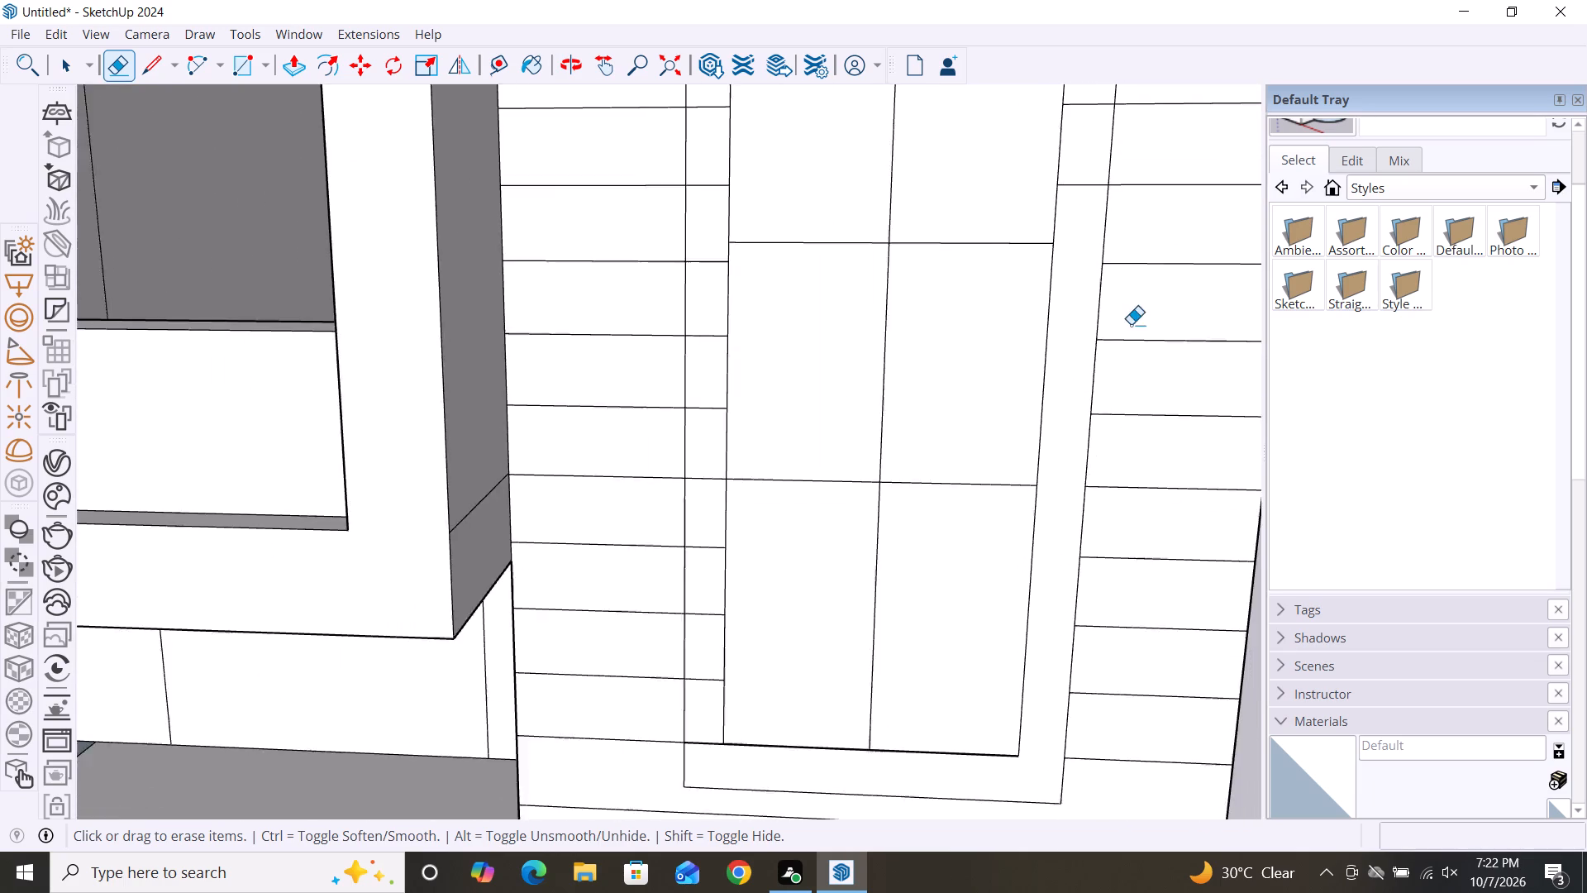
pyautogui.scroll(-3, 1131, 324)
pyautogui.scroll(9, 1096, 211)
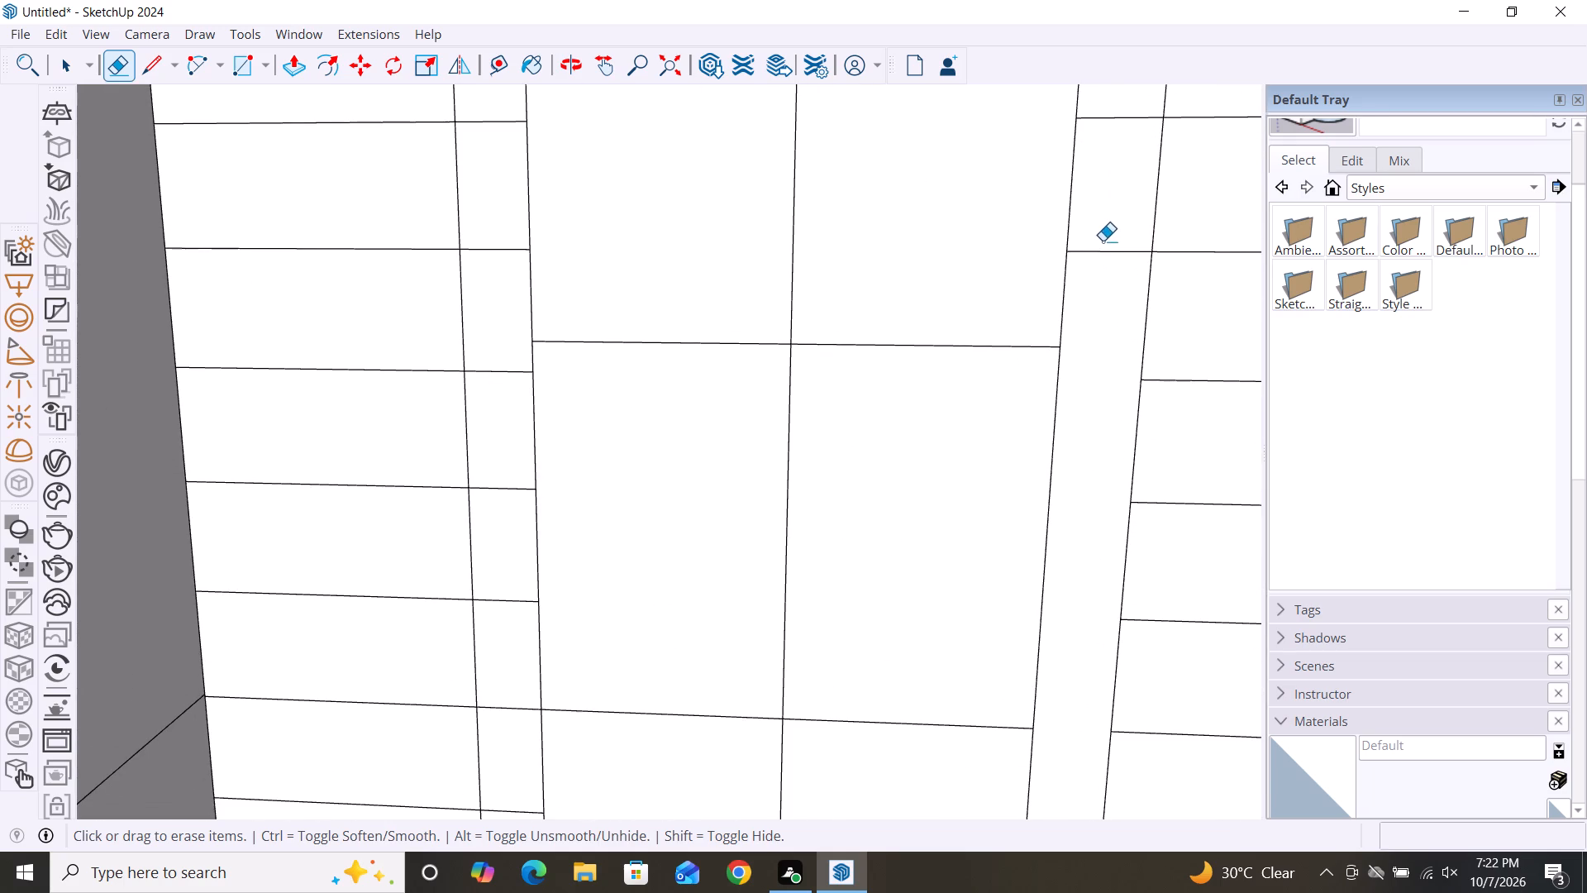
pyautogui.click(1107, 250)
pyautogui.scroll(-10, 1013, 361)
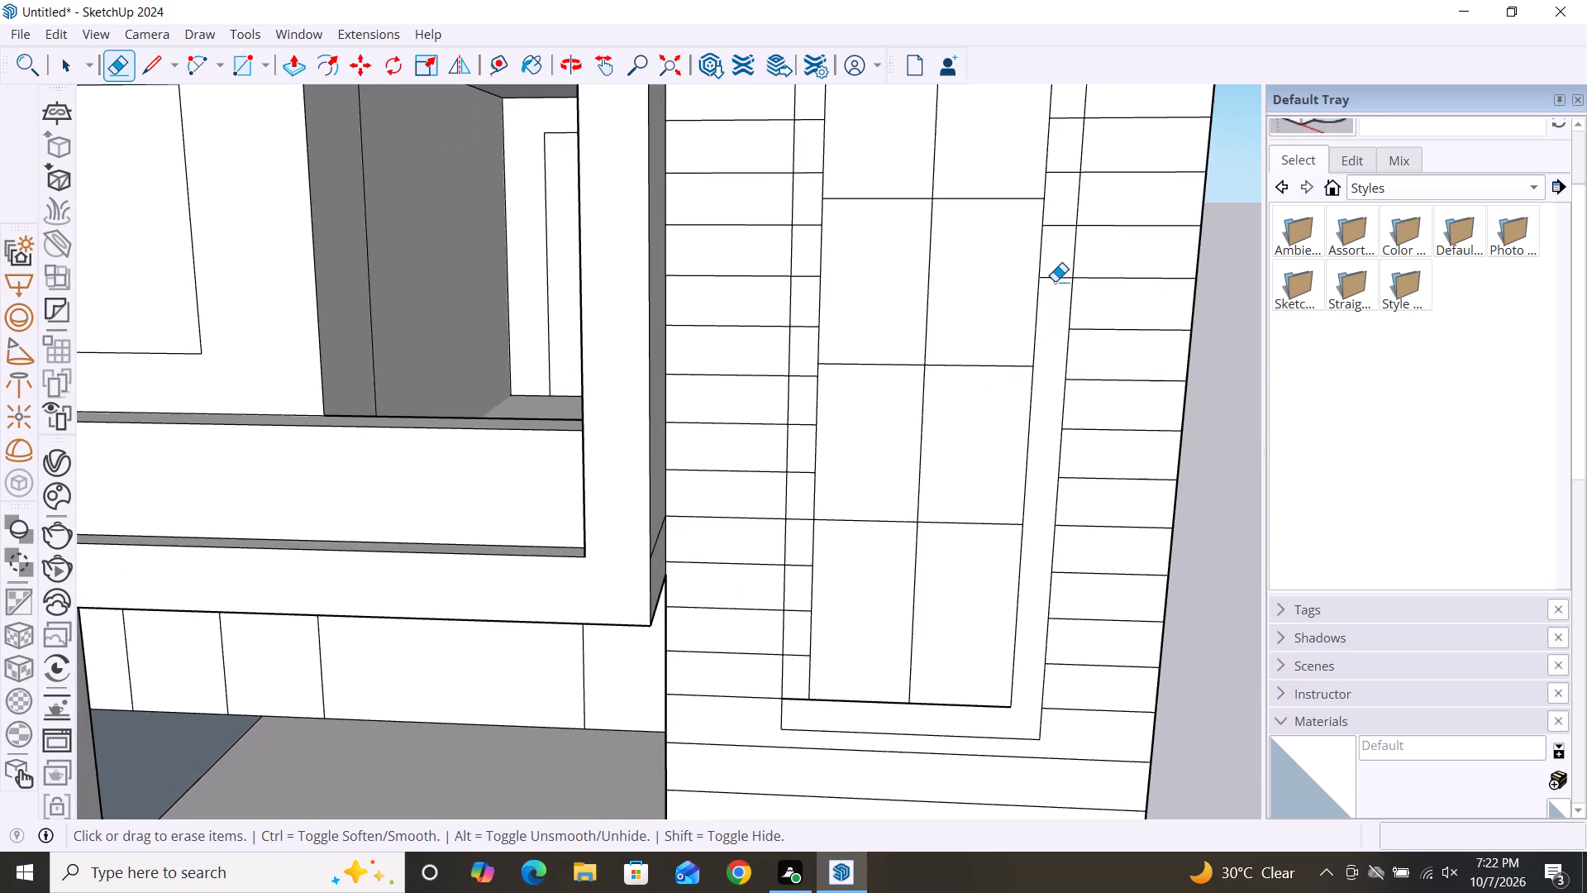
pyautogui.scroll(13, 1055, 269)
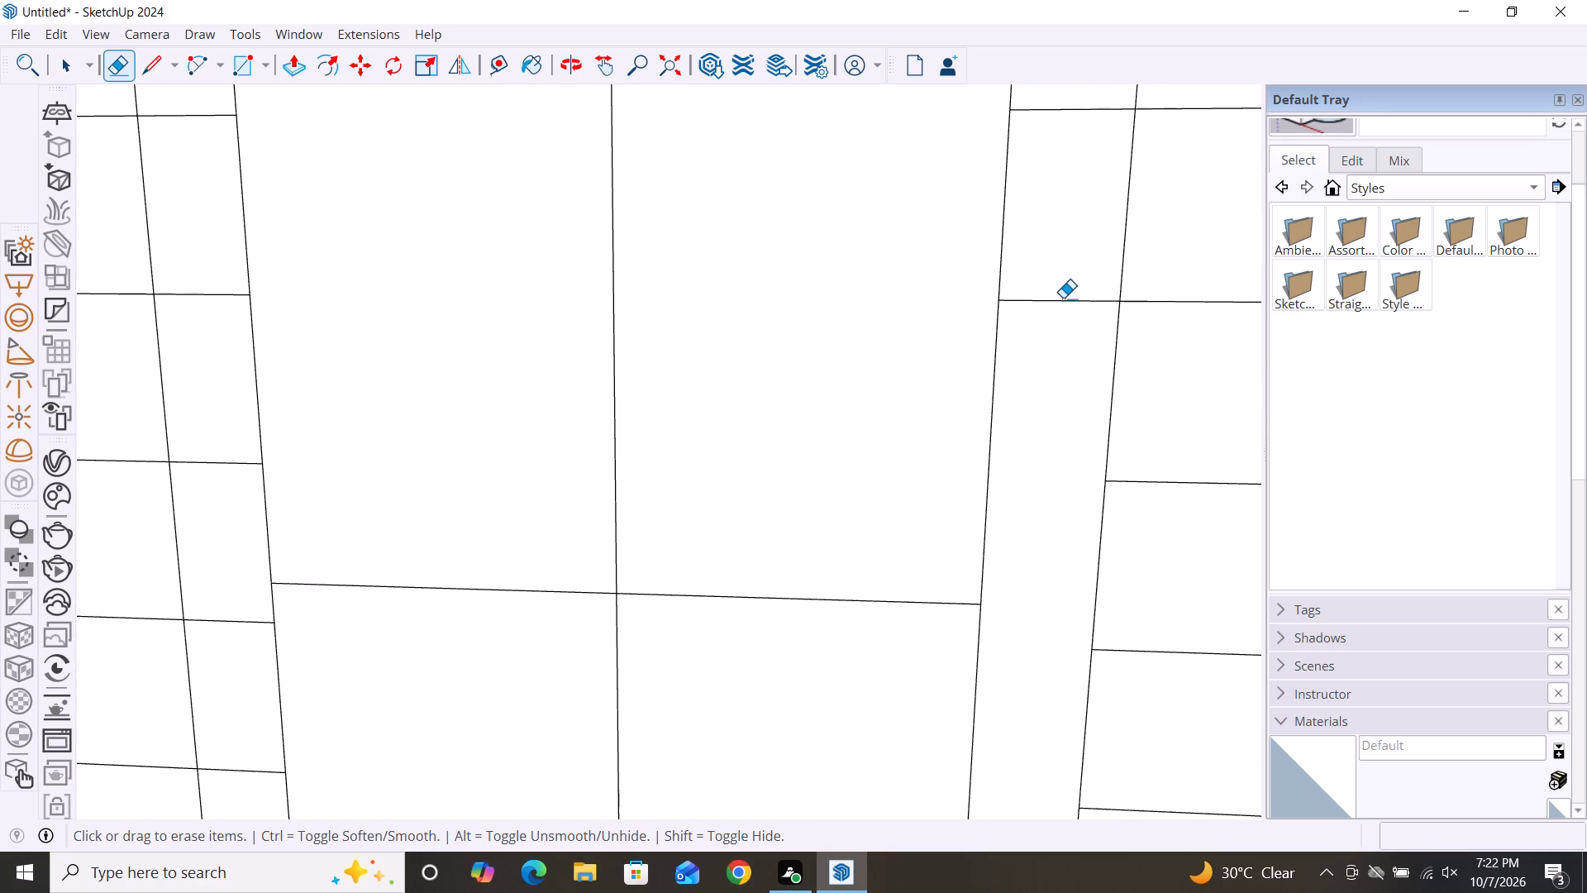
pyautogui.click(1063, 298)
pyautogui.click(1064, 299)
# Erase three siding segments in the frame's right strip, one just below the third pane bar from the bottom and two above it.
pyautogui.scroll(-8, 1064, 333)
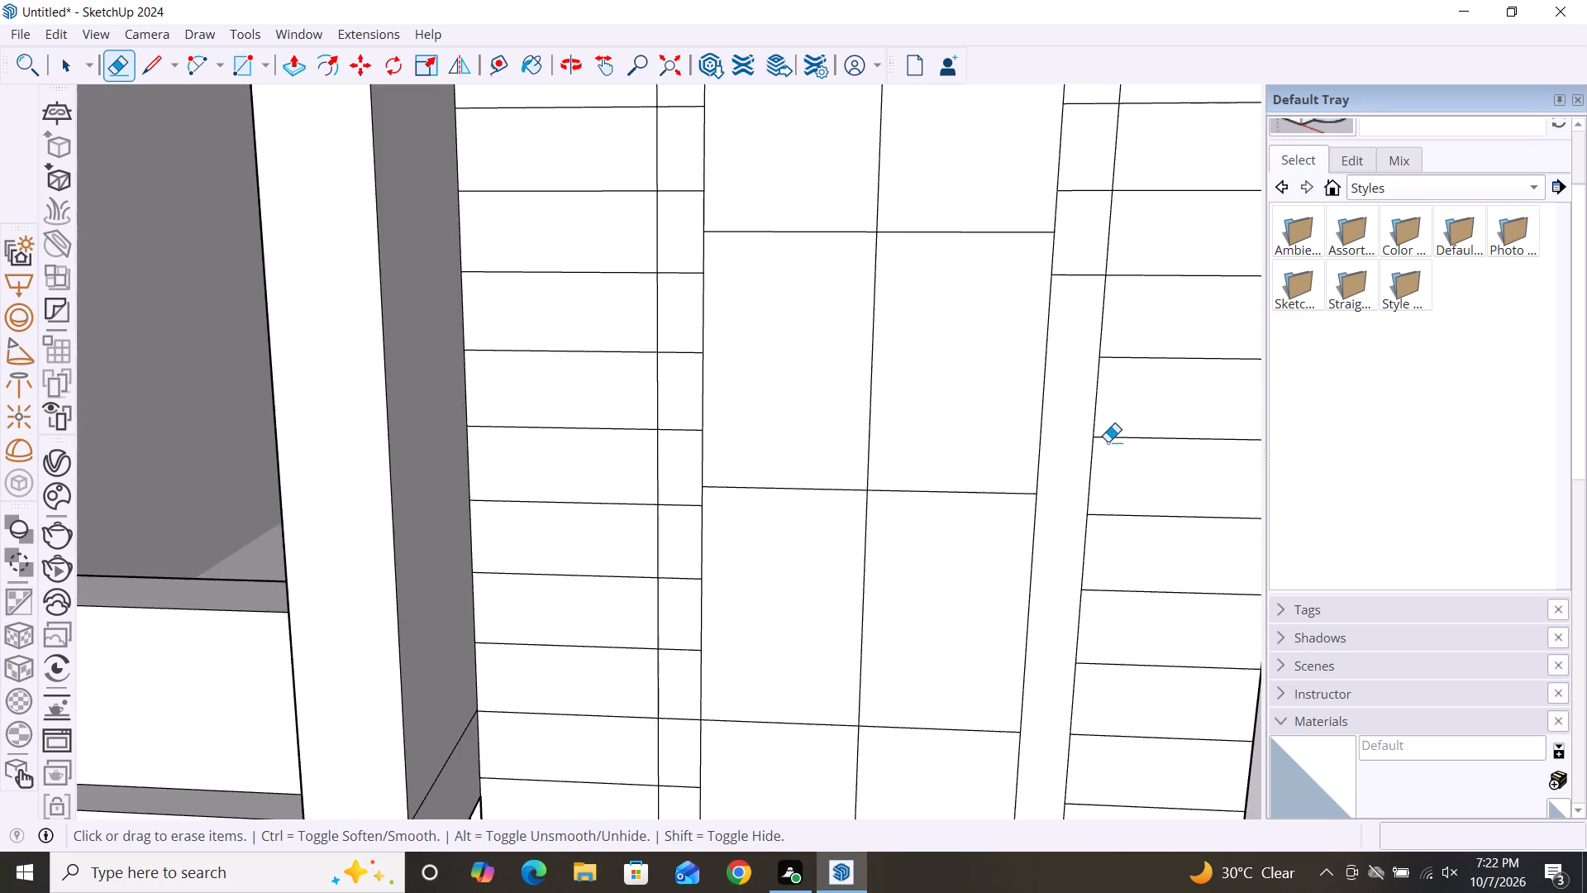
pyautogui.scroll(-4, 1108, 442)
pyautogui.scroll(9, 1070, 289)
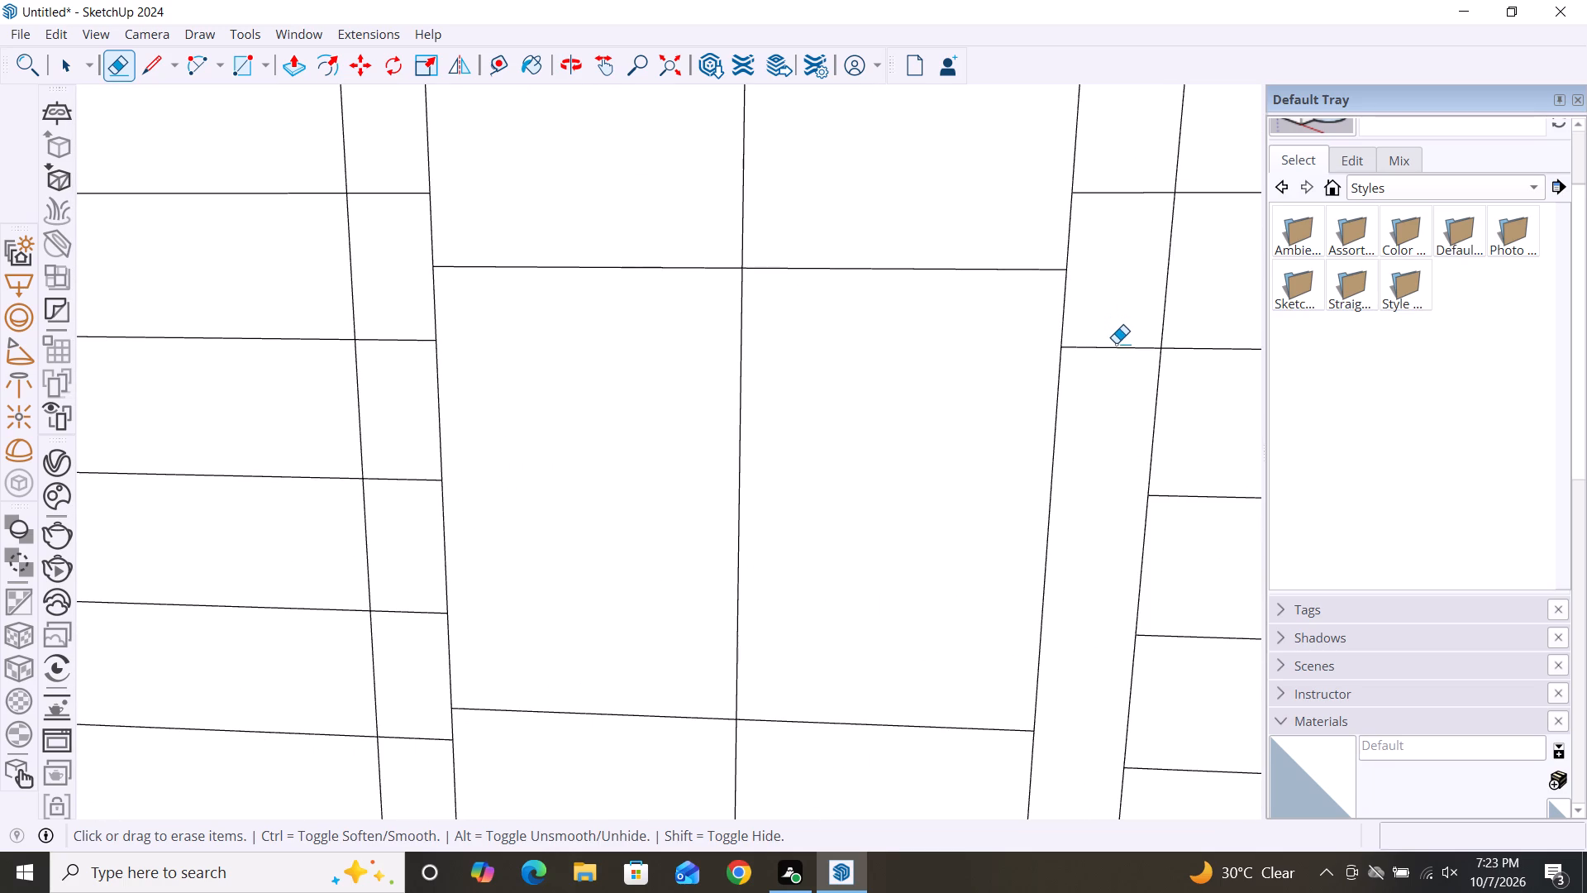
pyautogui.click(1116, 346)
pyautogui.scroll(-9, 973, 377)
pyautogui.scroll(8, 1041, 296)
pyautogui.click(1040, 301)
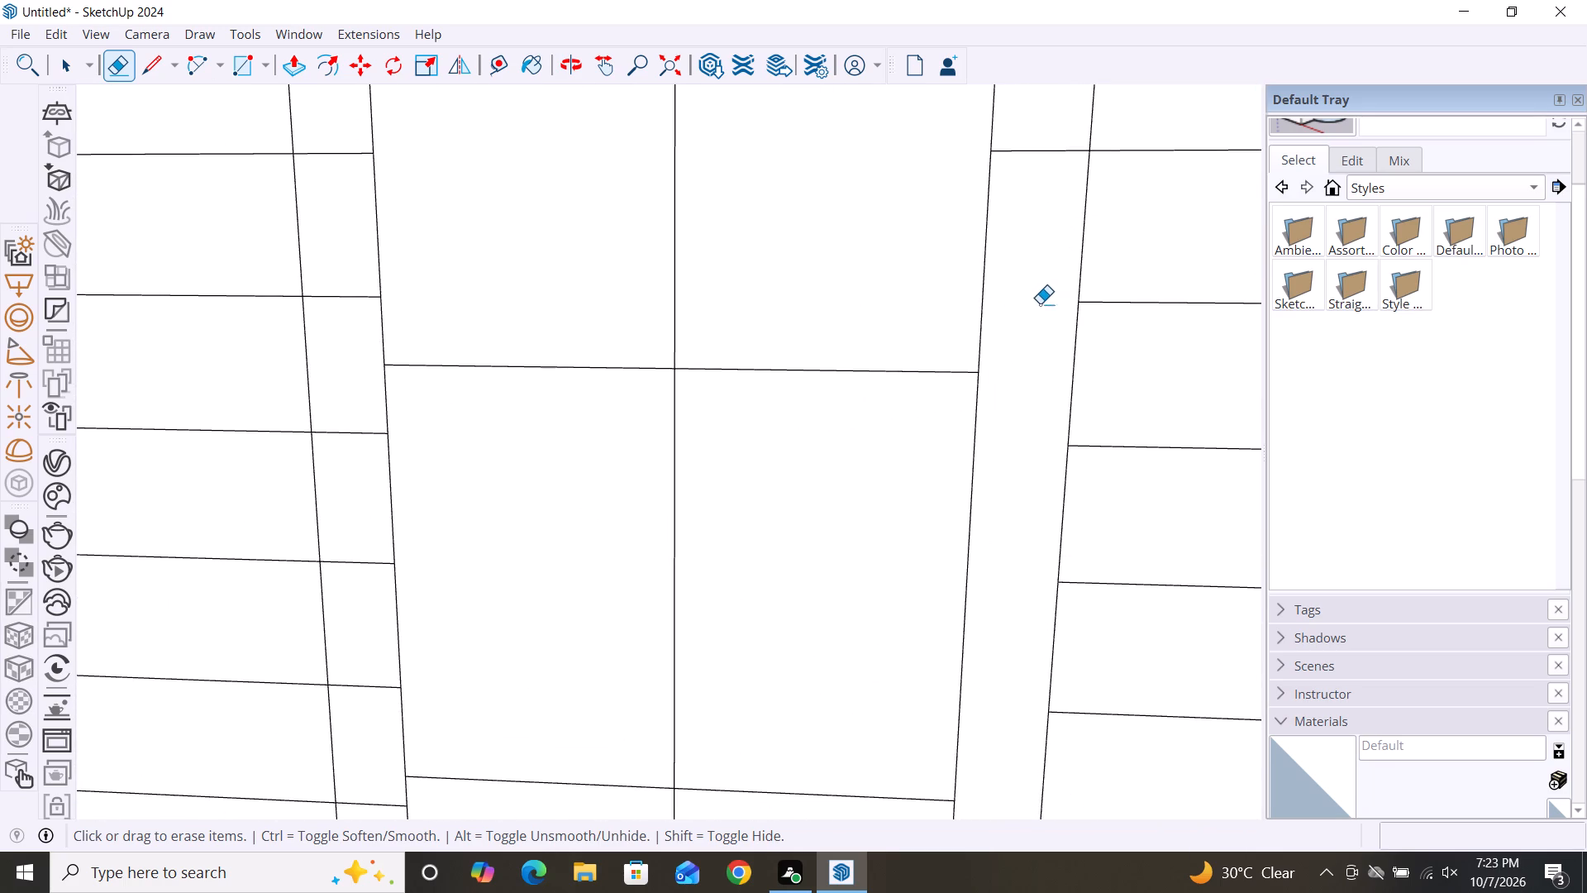
pyautogui.scroll(-8, 1044, 320)
pyautogui.scroll(9, 1046, 236)
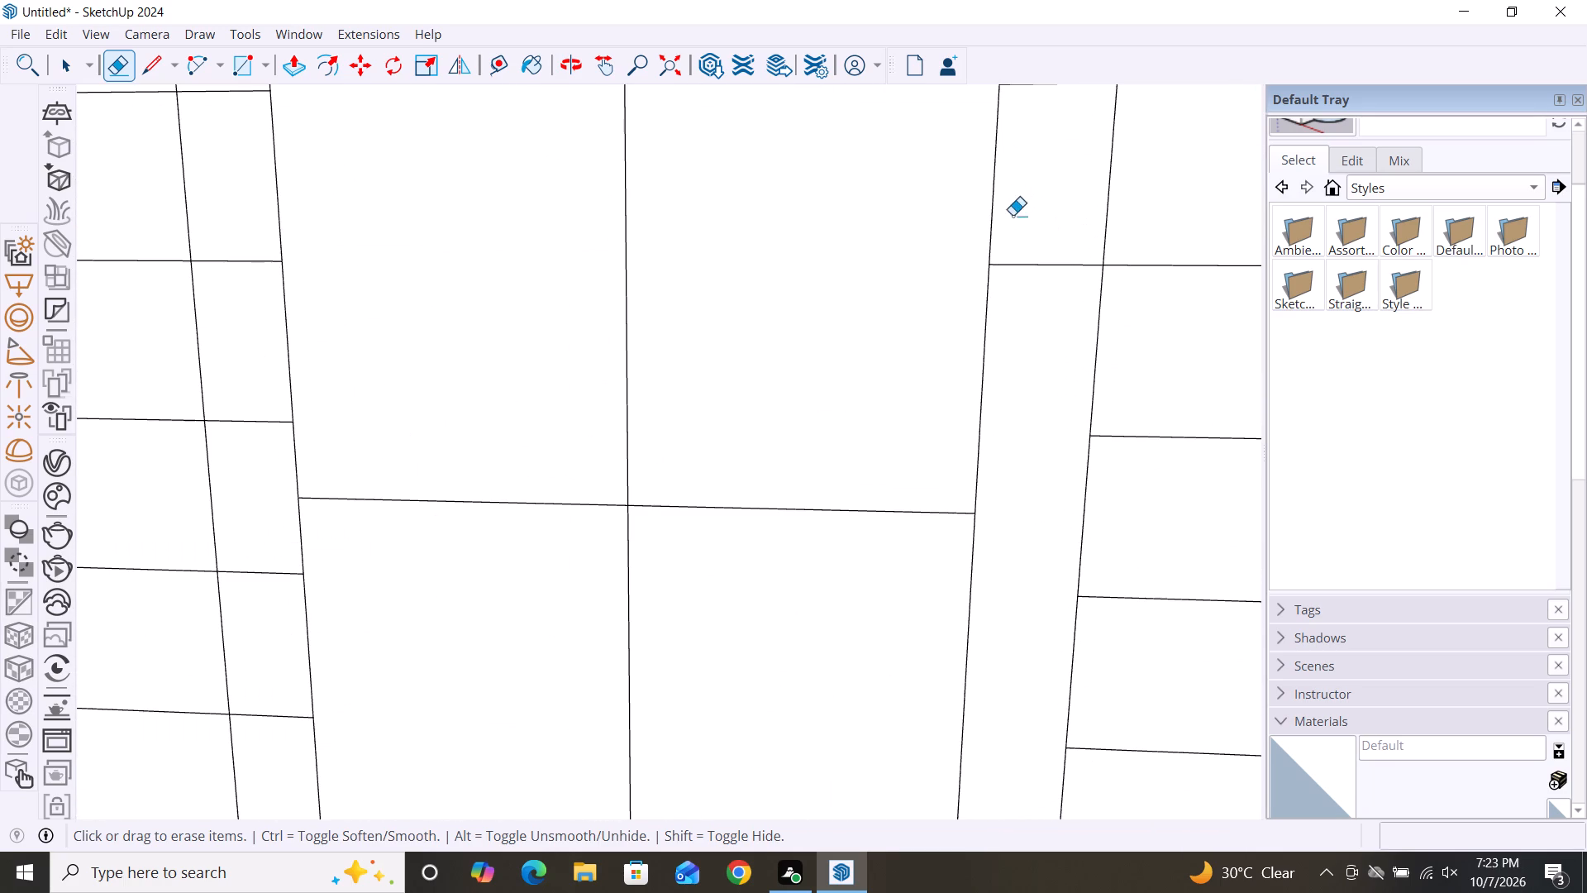
pyautogui.click(1041, 261)
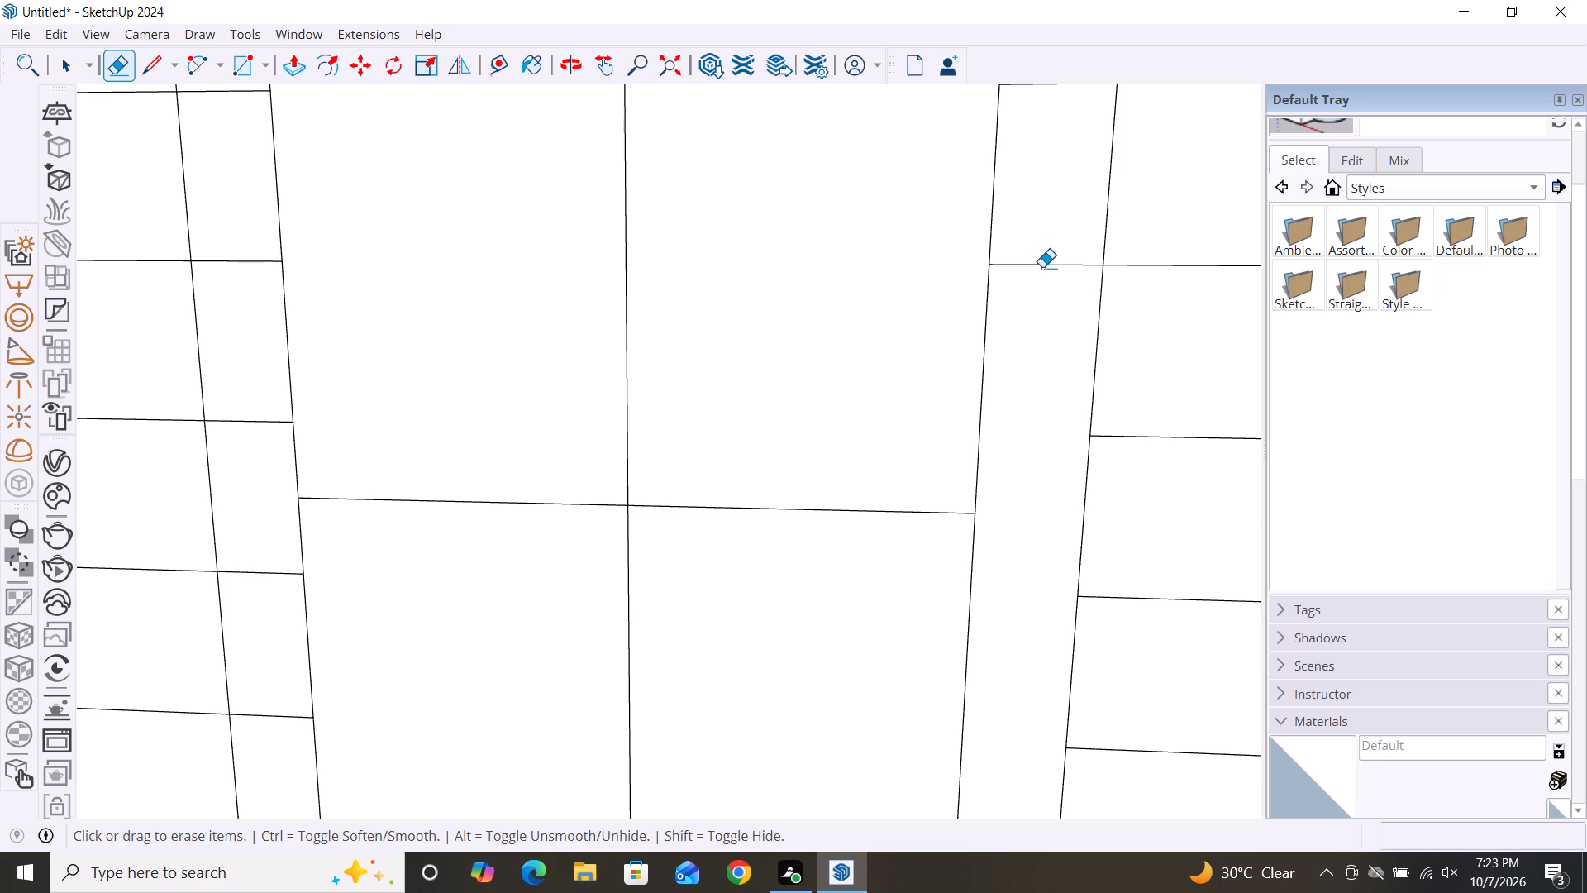
pyautogui.click(1043, 265)
# Erase three siding segments in the frame's right strip, one just below the topmost pane bar and two above it.
pyautogui.scroll(-10, 1057, 333)
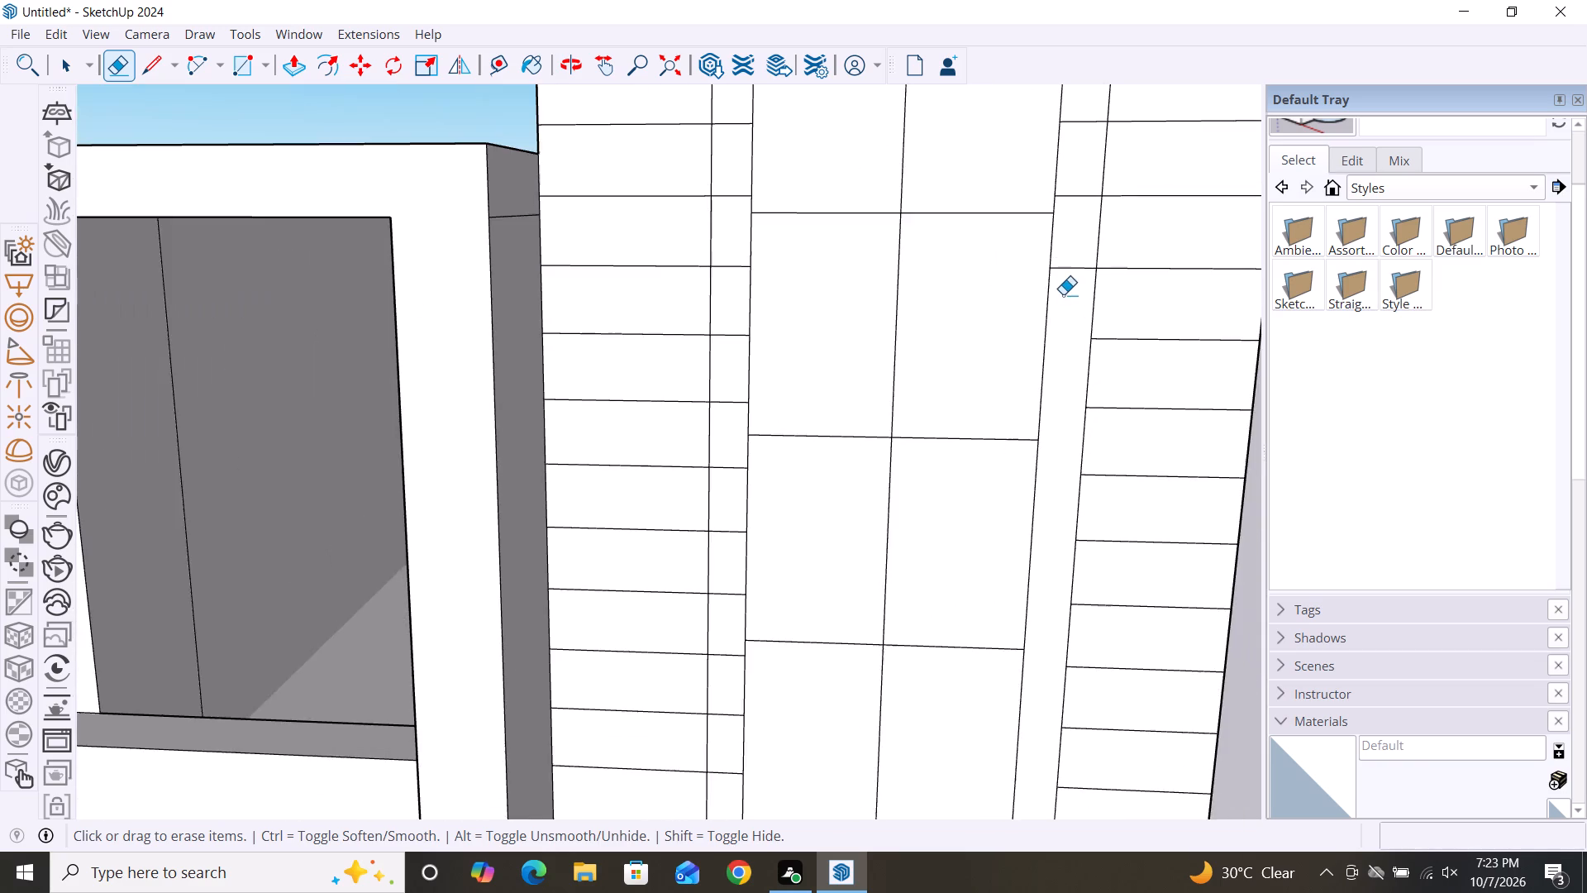
pyautogui.scroll(8, 1067, 270)
pyautogui.click(1085, 263)
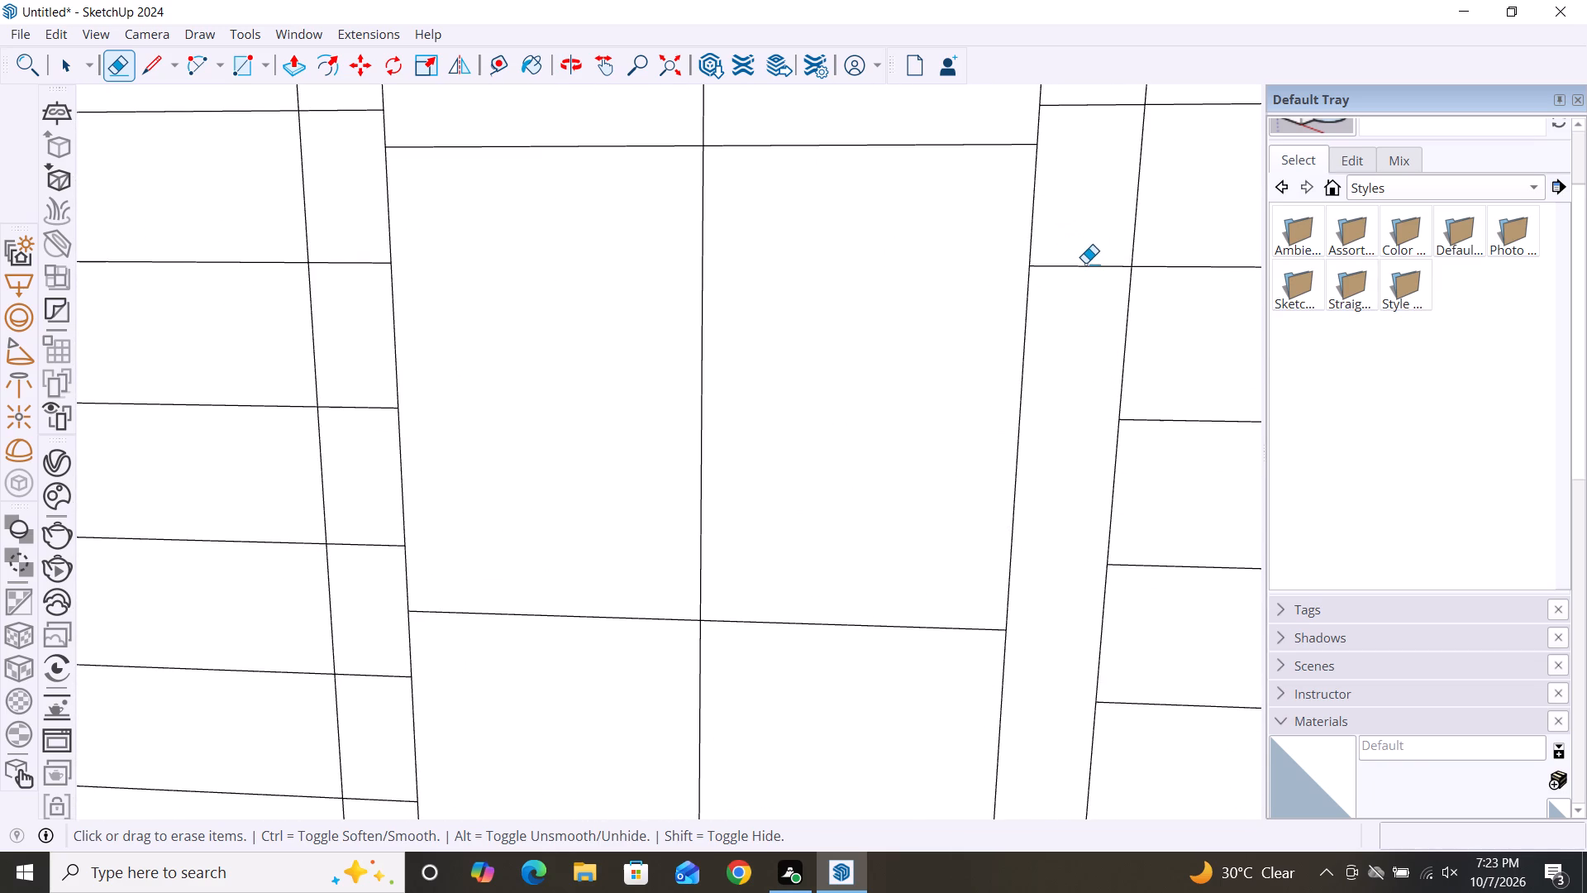
pyautogui.click(1086, 265)
pyautogui.scroll(-9, 1035, 344)
pyautogui.scroll(3, 1069, 254)
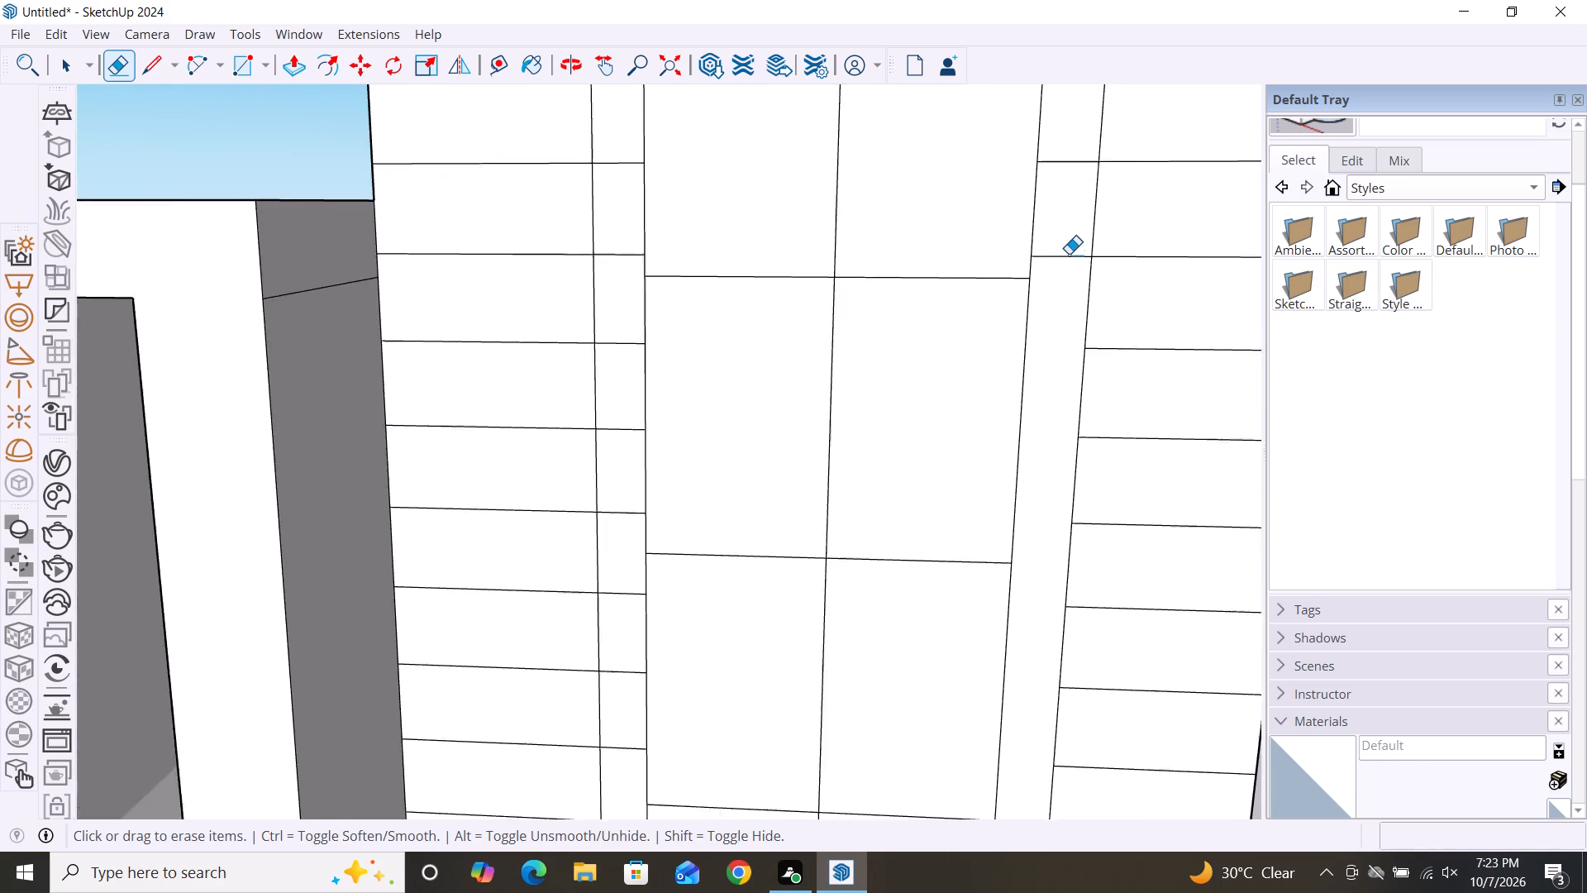
pyautogui.scroll(6, 1069, 254)
pyautogui.click(1077, 256)
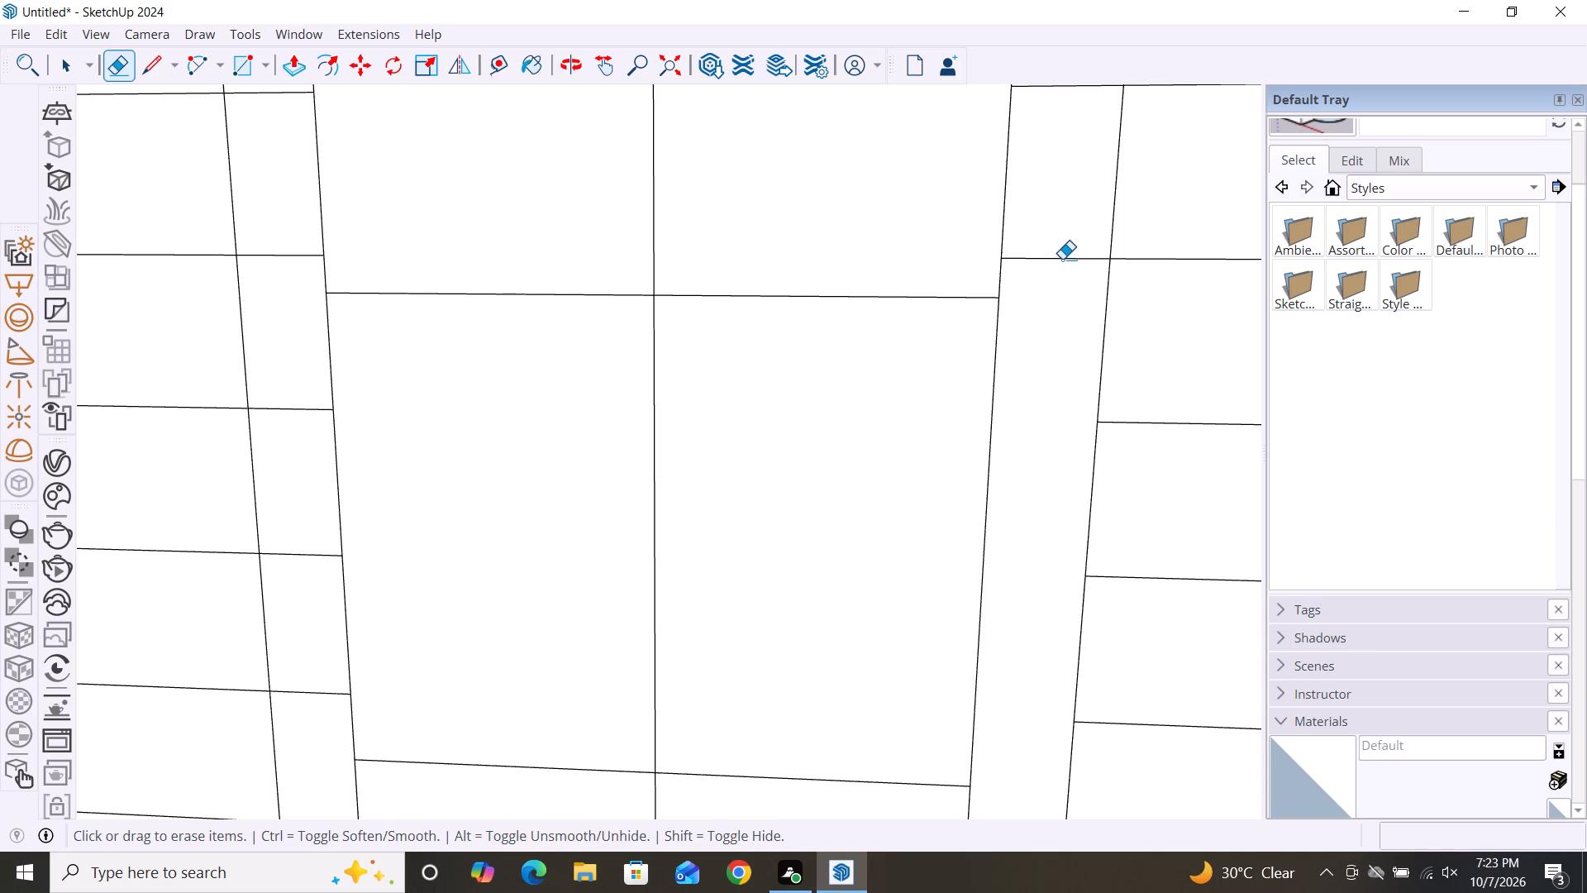
pyautogui.scroll(9, 1064, 259)
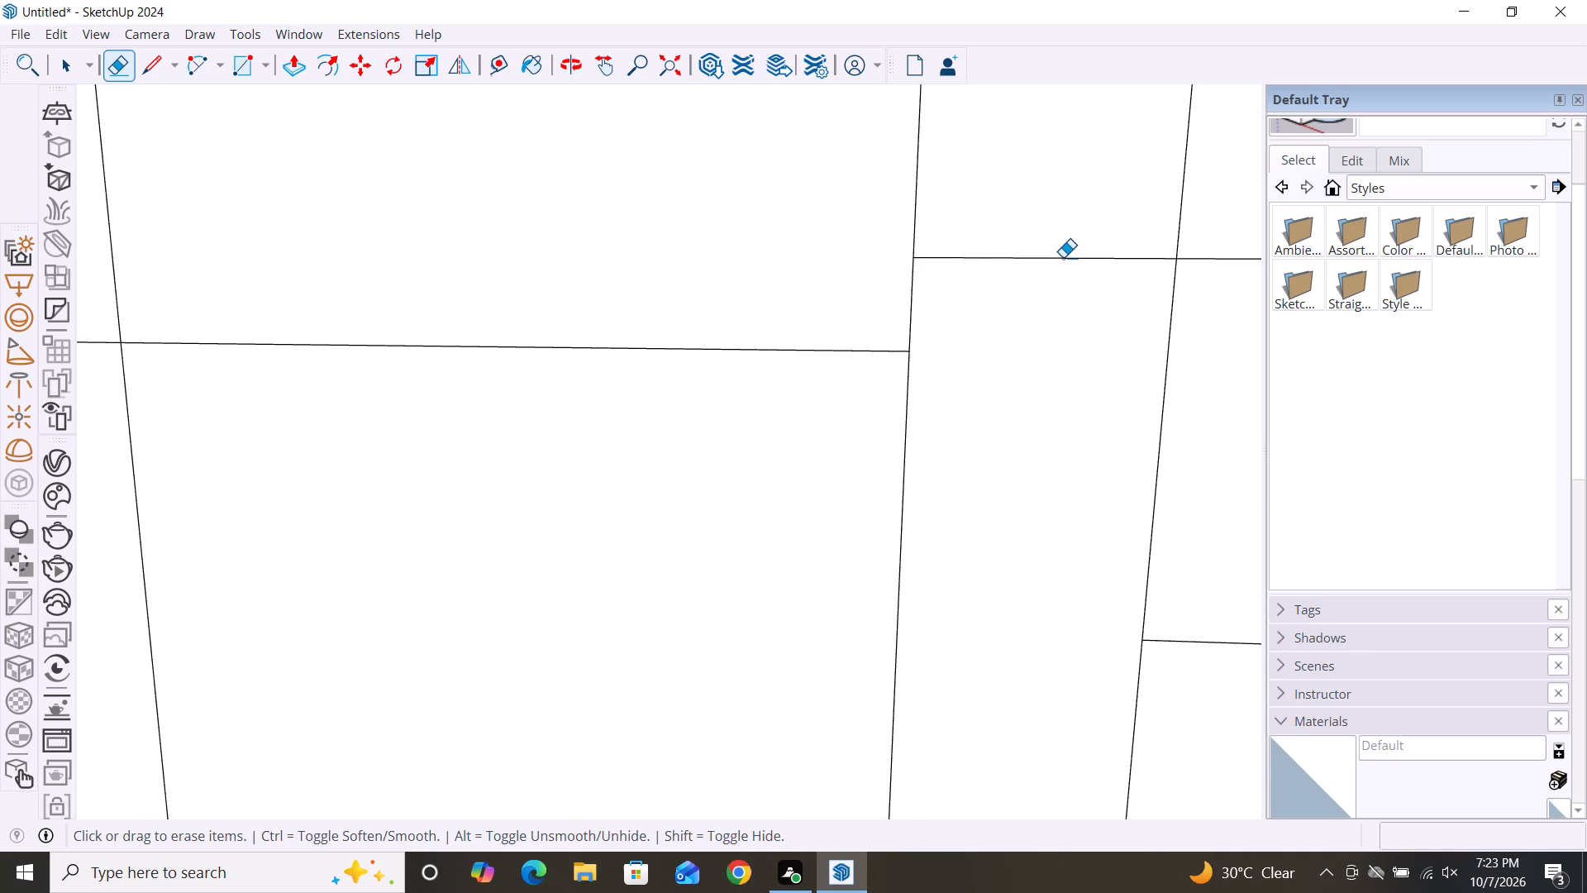
pyautogui.click(1063, 257)
pyautogui.scroll(-16, 981, 362)
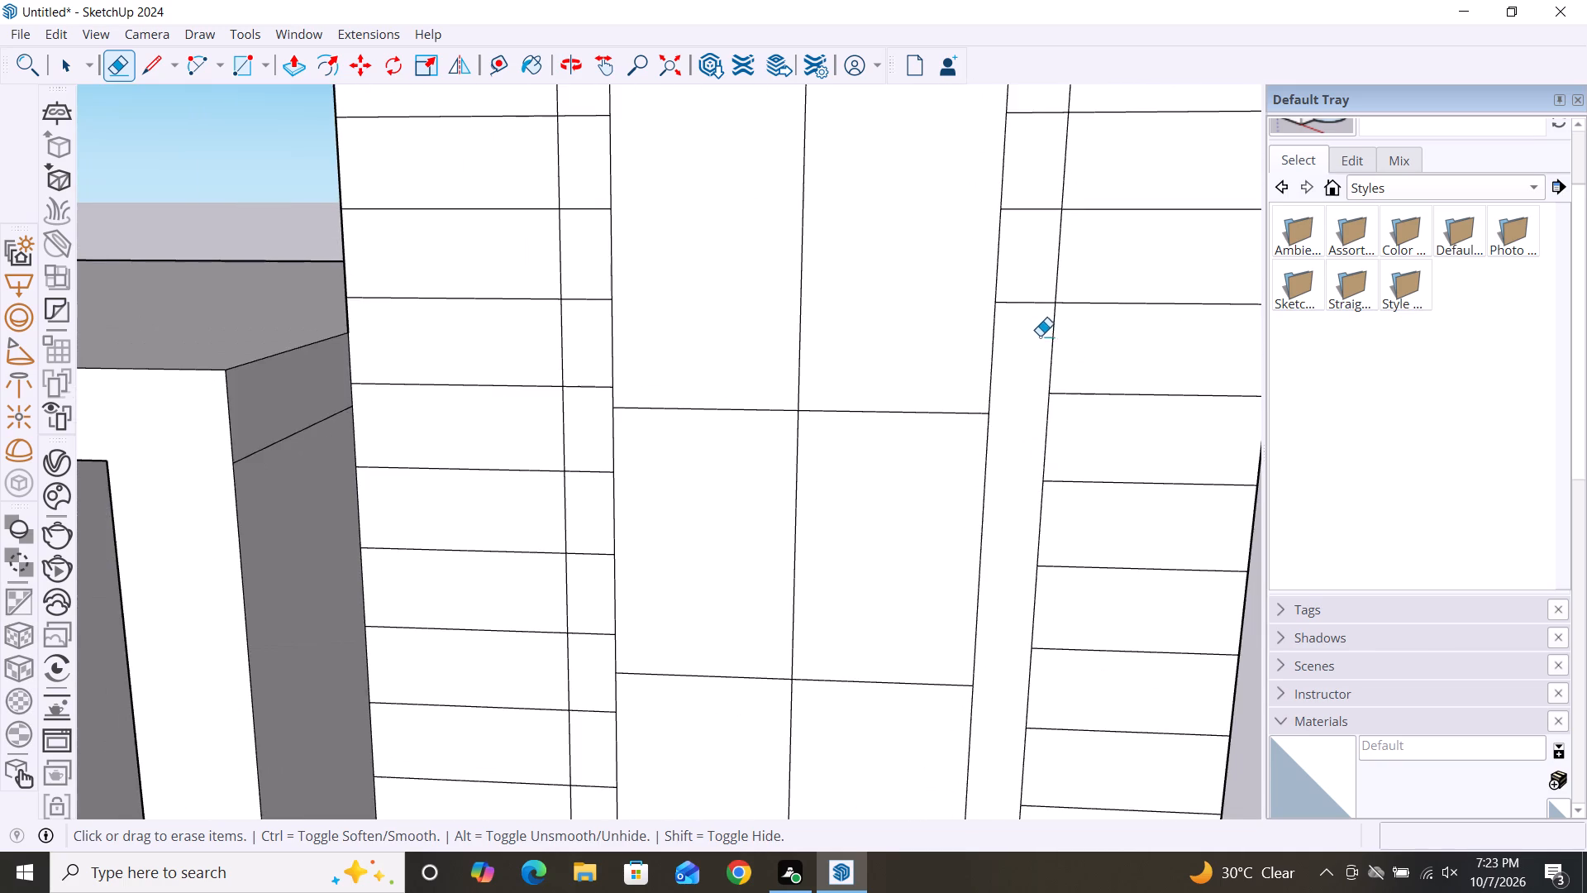
pyautogui.scroll(9, 1041, 313)
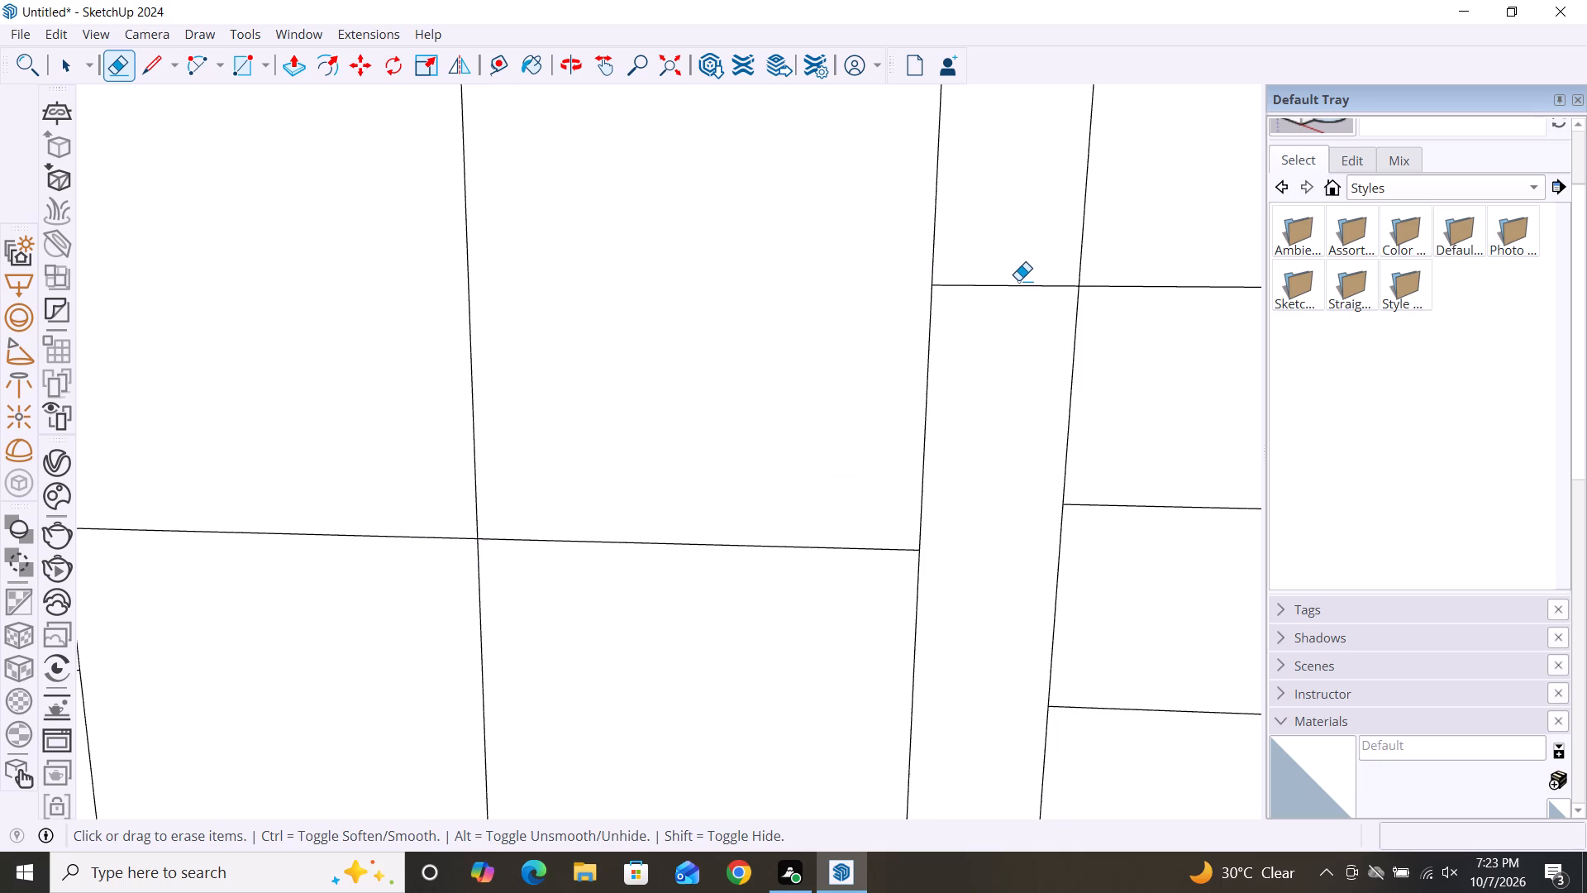
pyautogui.click(1018, 285)
# Erase the three uppermost siding segments in the frame's right strip, up to the level of the tall window's top edge.
pyautogui.scroll(-10, 1059, 394)
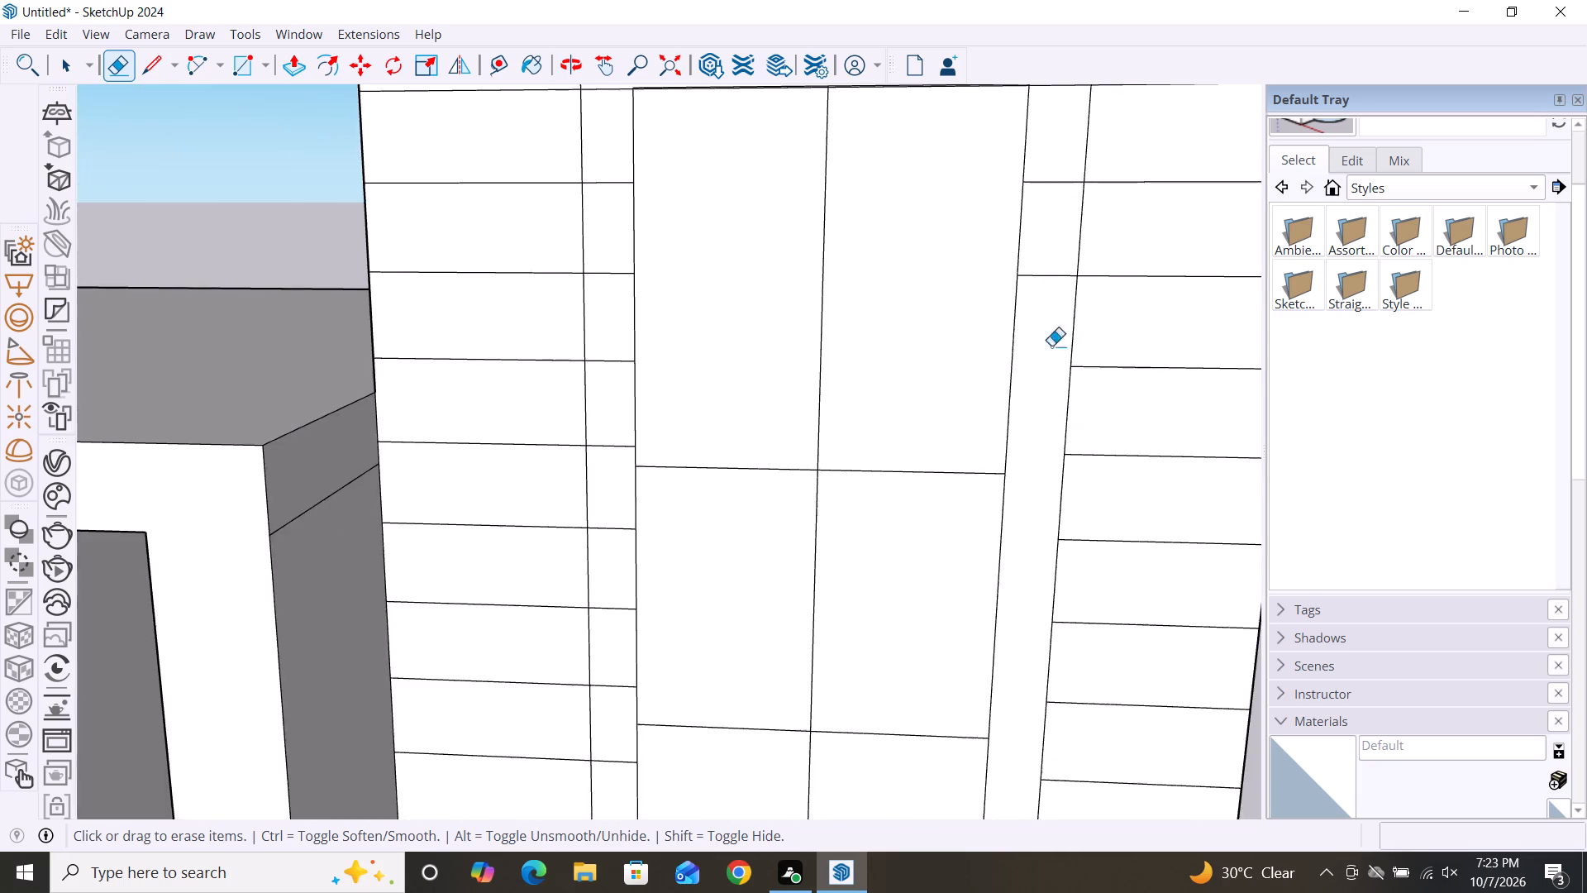
pyautogui.scroll(9, 1046, 270)
pyautogui.click(1042, 281)
pyautogui.scroll(1, 1042, 281)
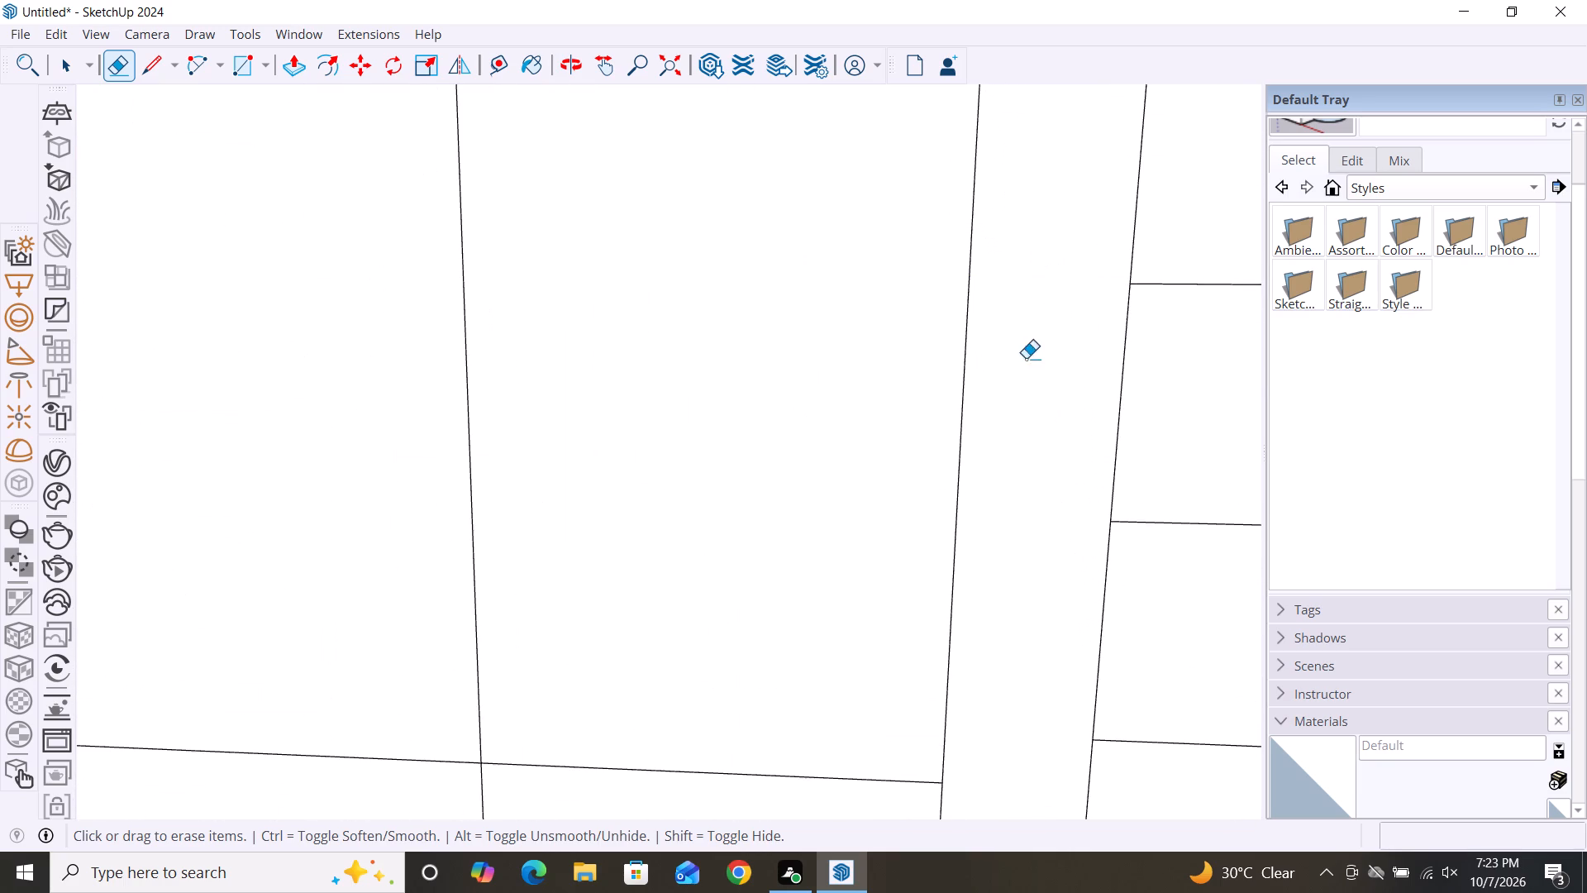
pyautogui.scroll(-10, 1019, 385)
pyautogui.scroll(8, 1022, 248)
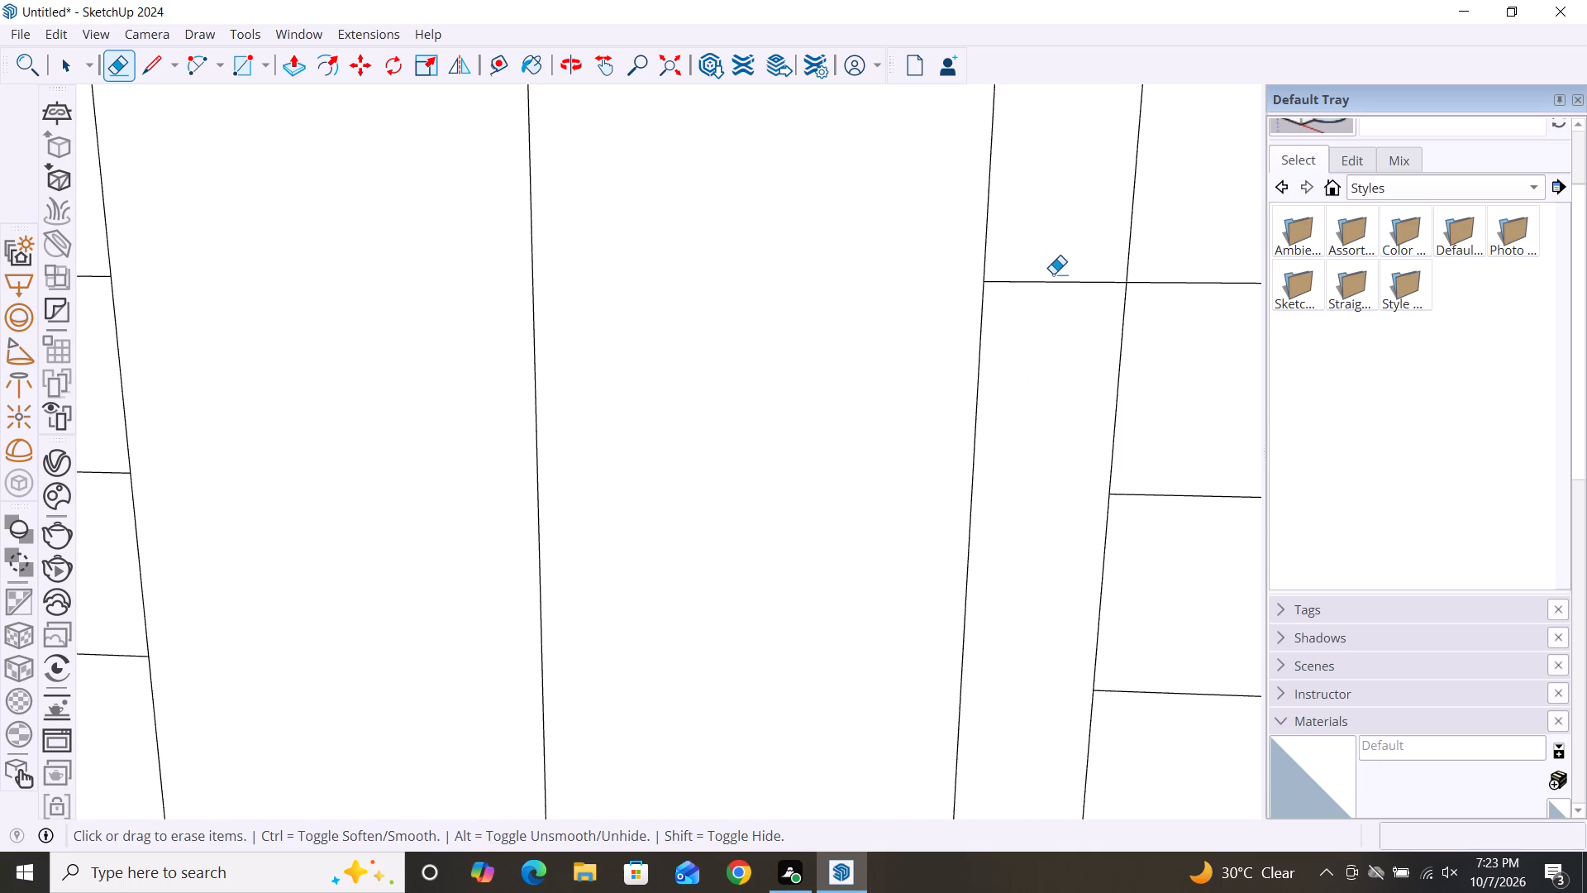
pyautogui.click(1057, 281)
pyautogui.scroll(-10, 977, 376)
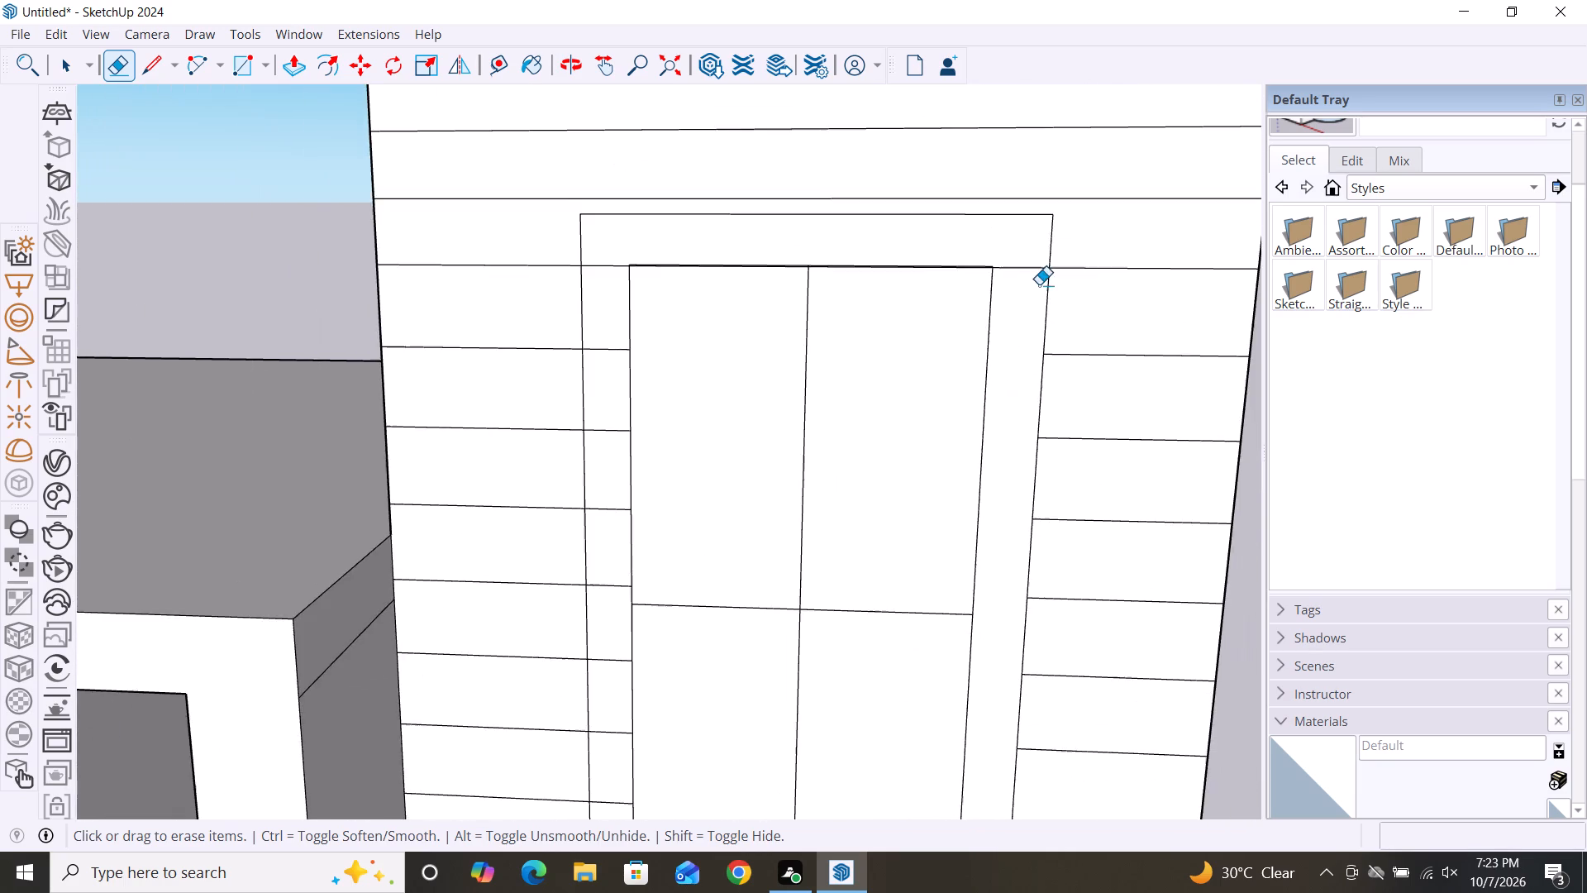
pyautogui.scroll(9, 1034, 270)
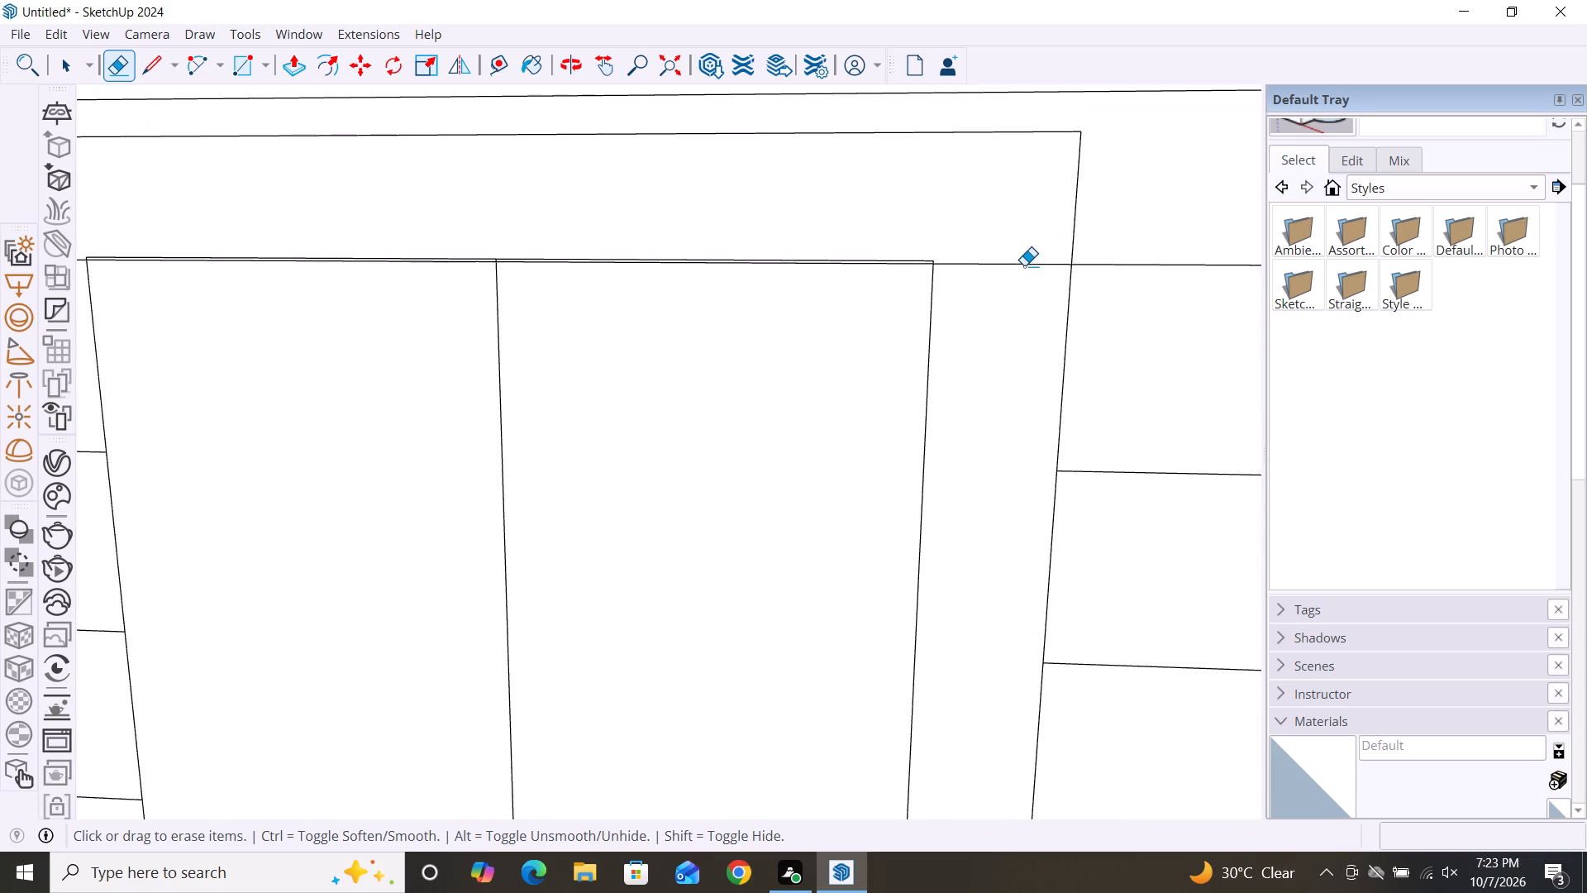
pyautogui.click(1024, 265)
# Erase the lower of the doubled lines along the tall window's top edge, over both the right and left panes.
pyautogui.scroll(7, 739, 290)
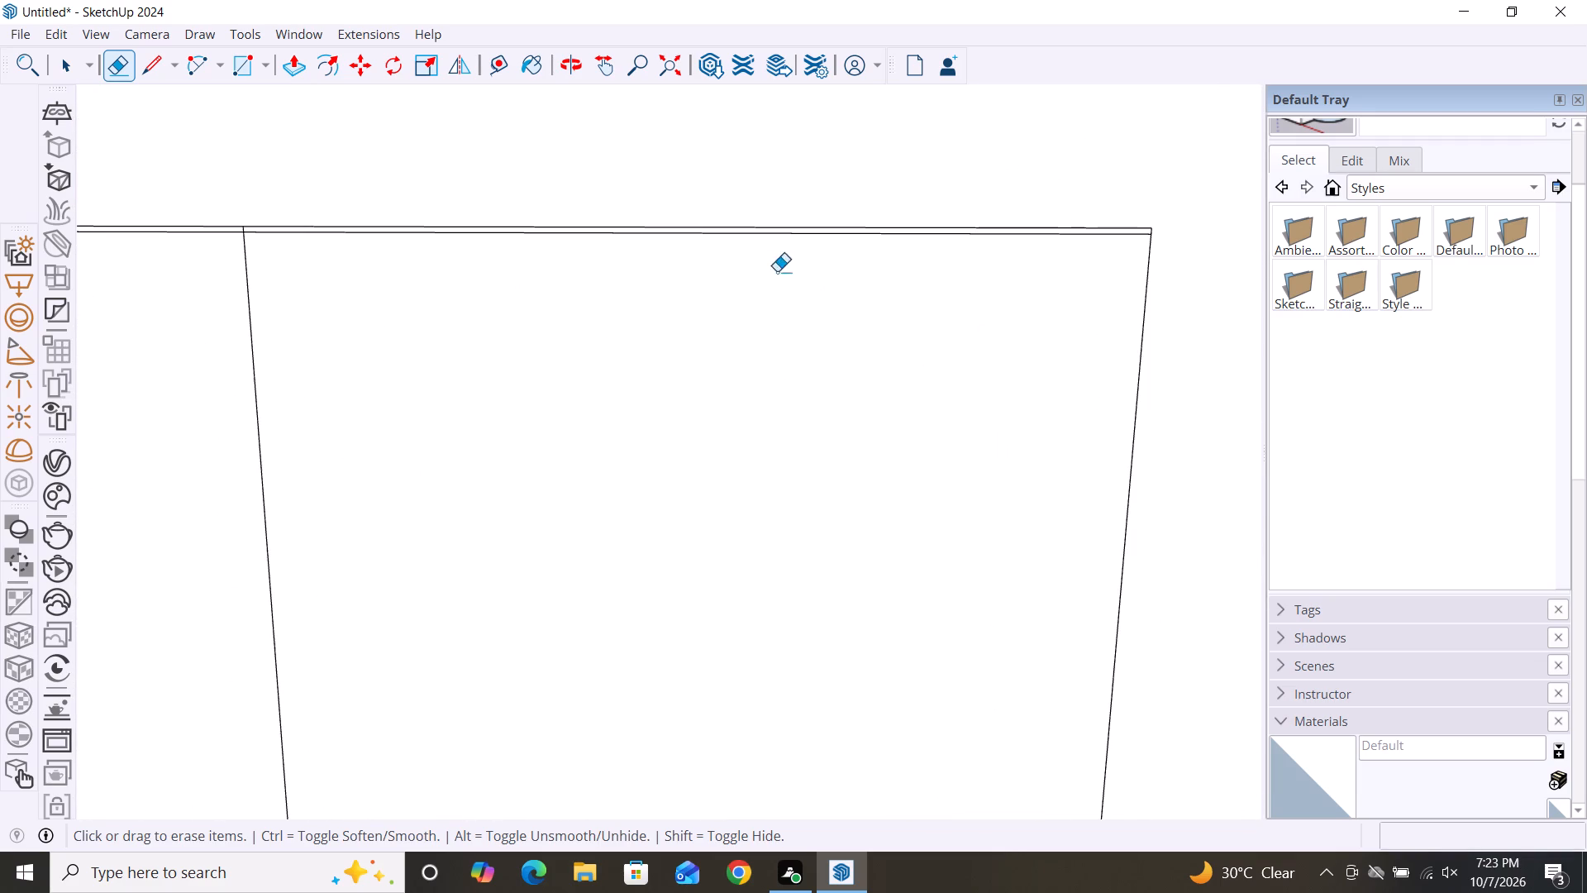
pyautogui.click(881, 235)
pyautogui.scroll(-4, 1022, 279)
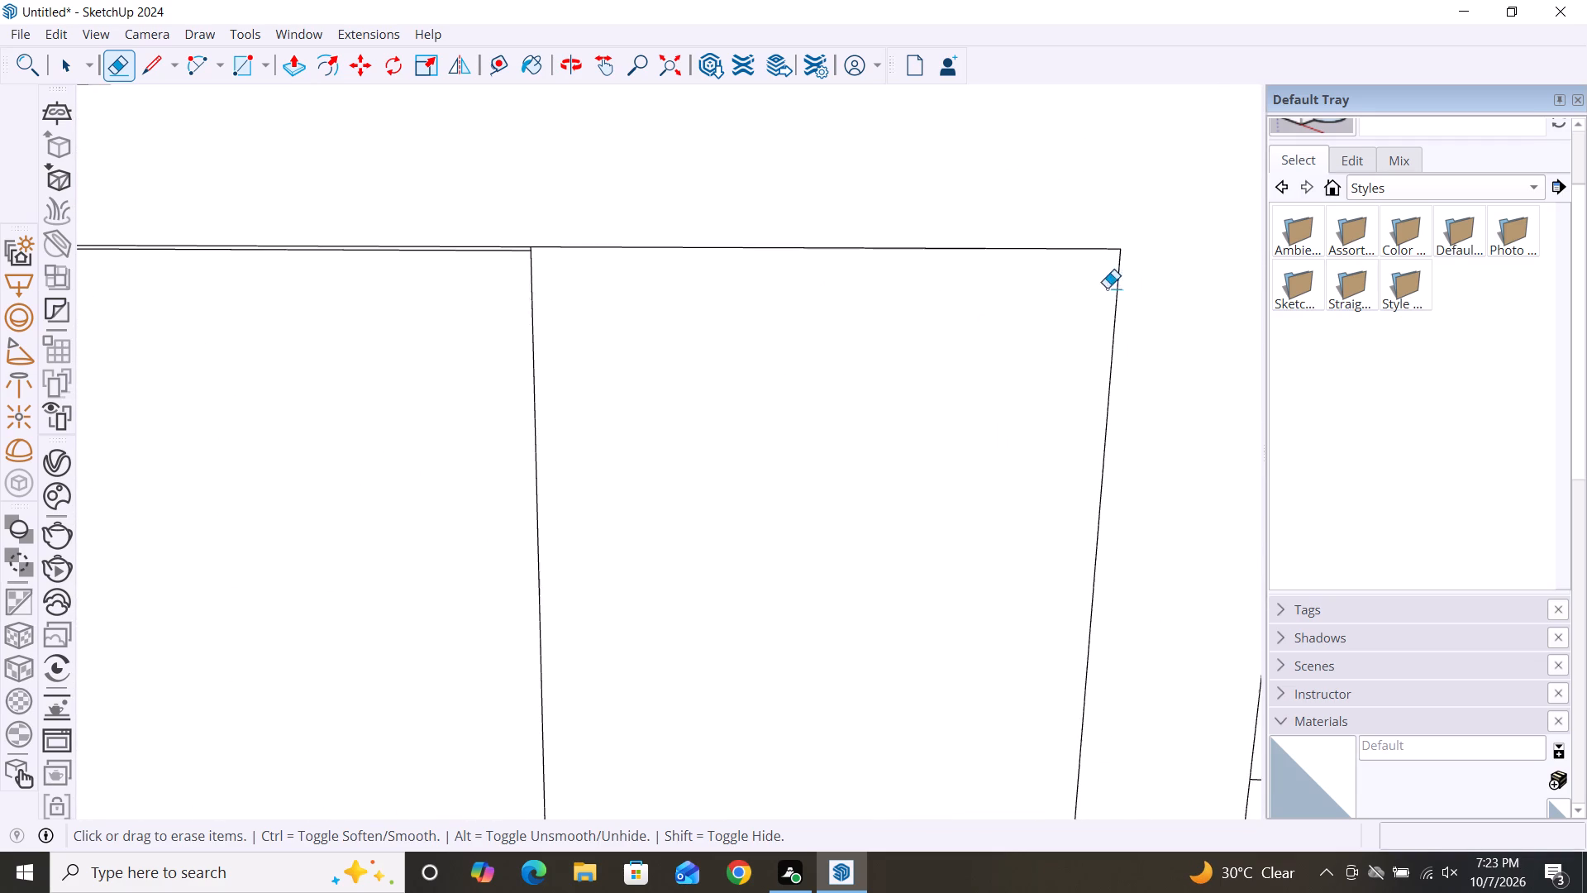
pyautogui.scroll(-10, 1107, 288)
pyautogui.scroll(8, 752, 290)
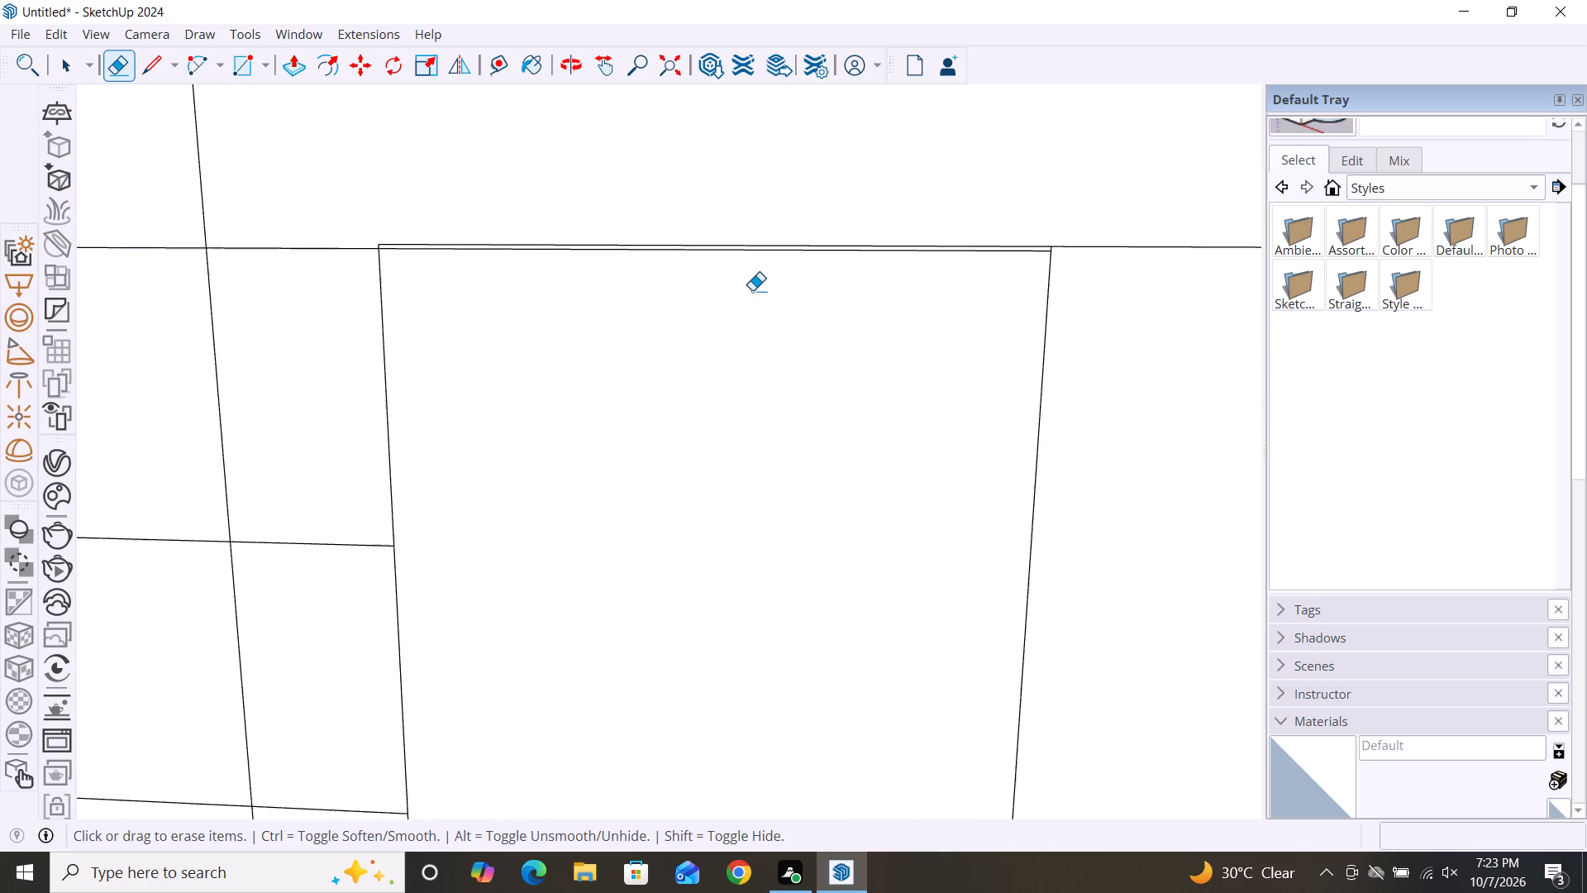
pyautogui.scroll(4, 752, 290)
pyautogui.click(749, 235)
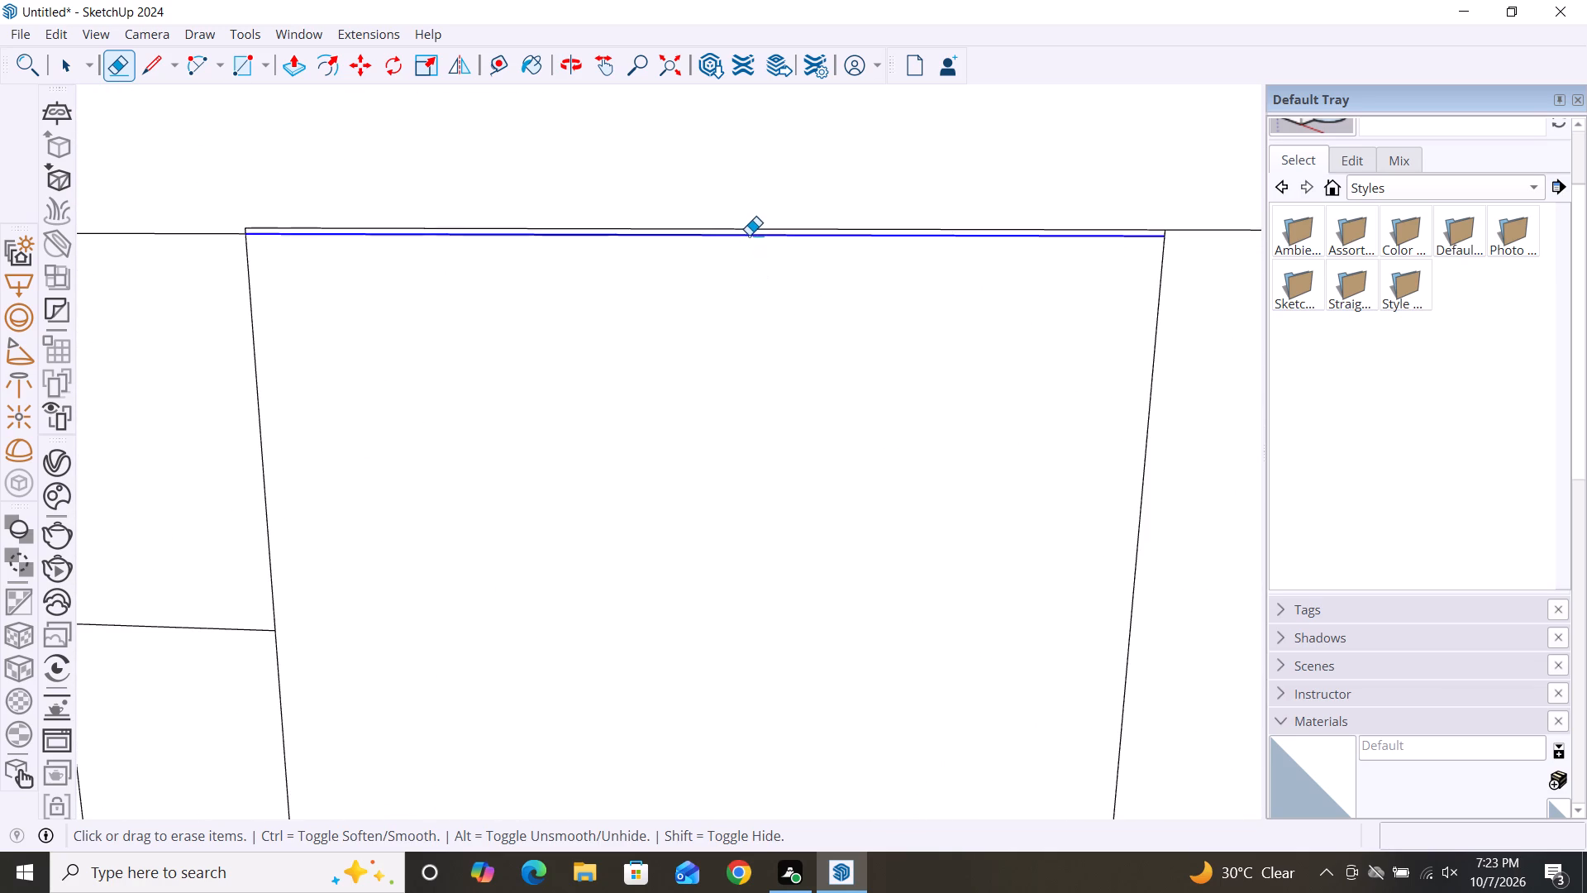
# Erase five siding segments in the frame's left strip, from the tall window's top edge down to just above the topmost pane bar.
pyautogui.scroll(-9, 837, 137)
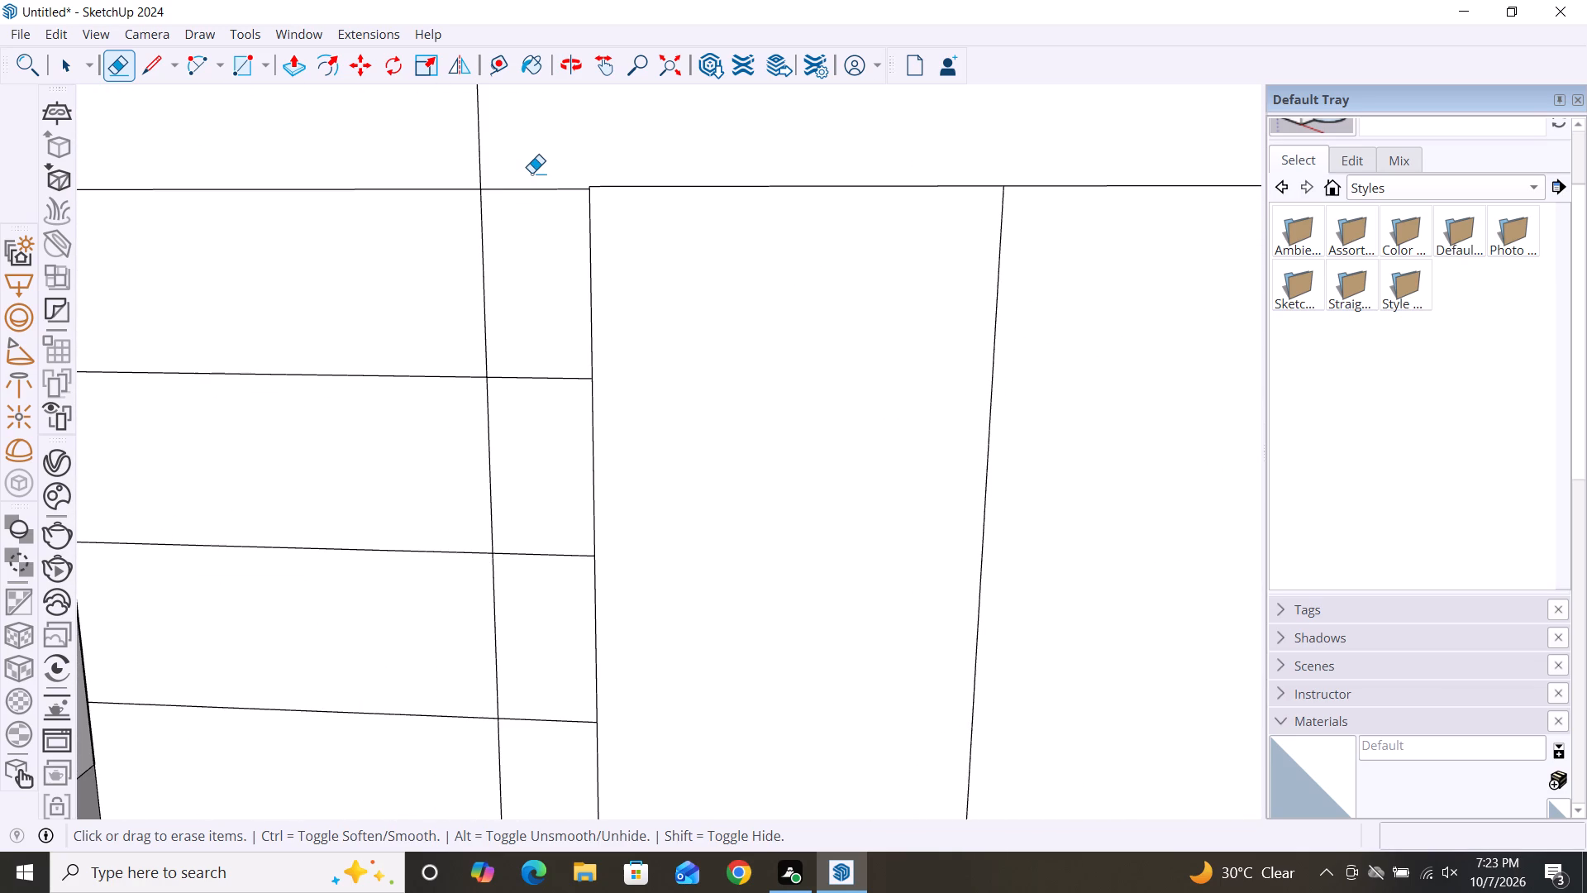
pyautogui.click(531, 174)
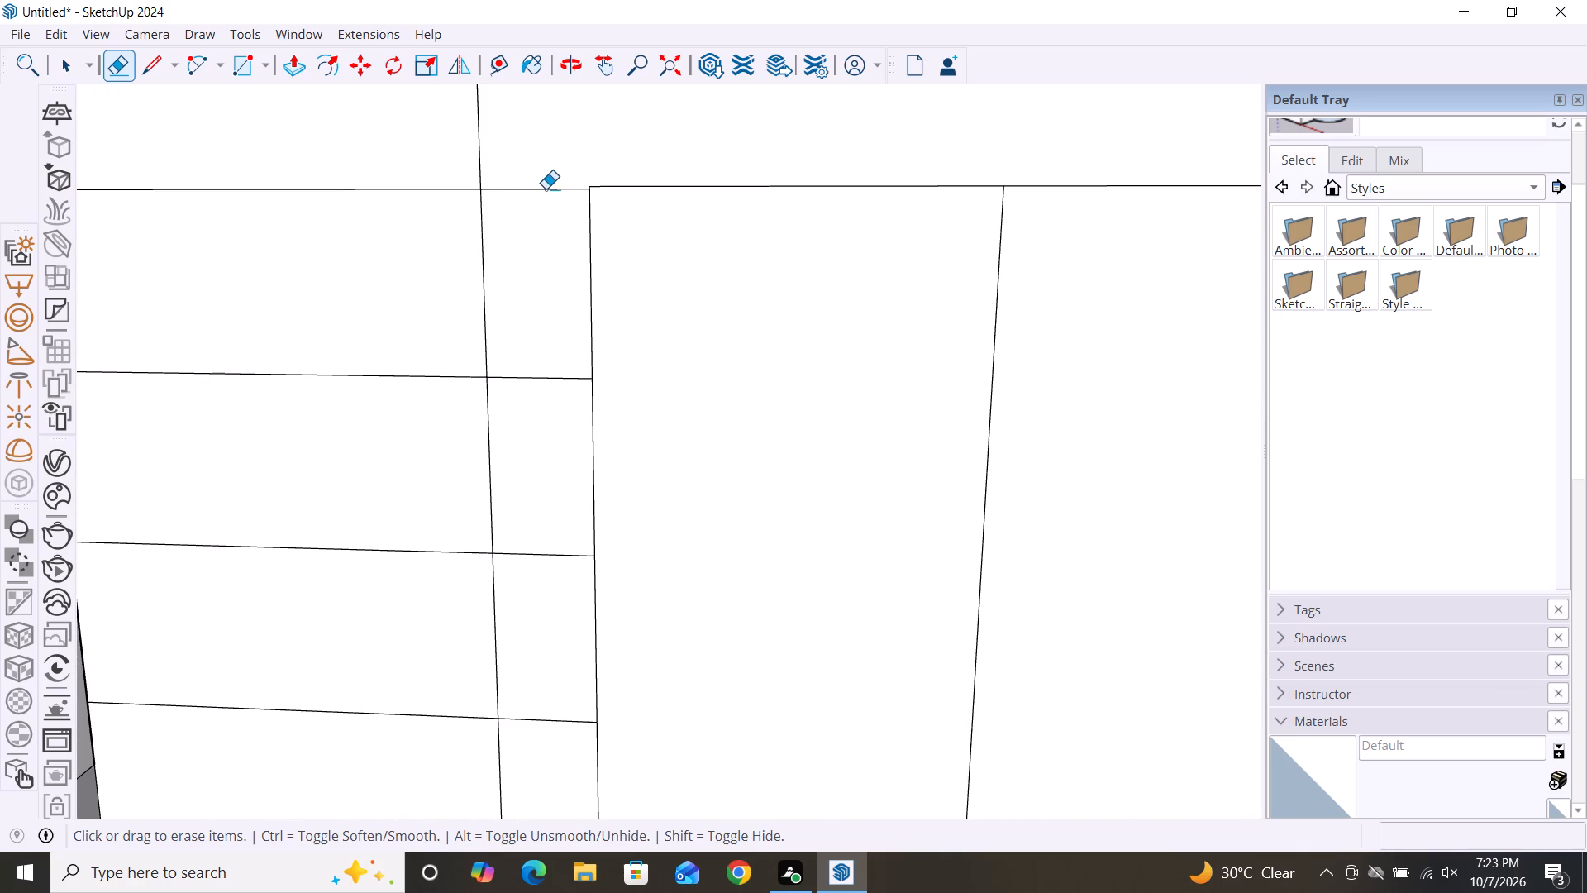
pyautogui.click(546, 189)
pyautogui.scroll(-16, 546, 189)
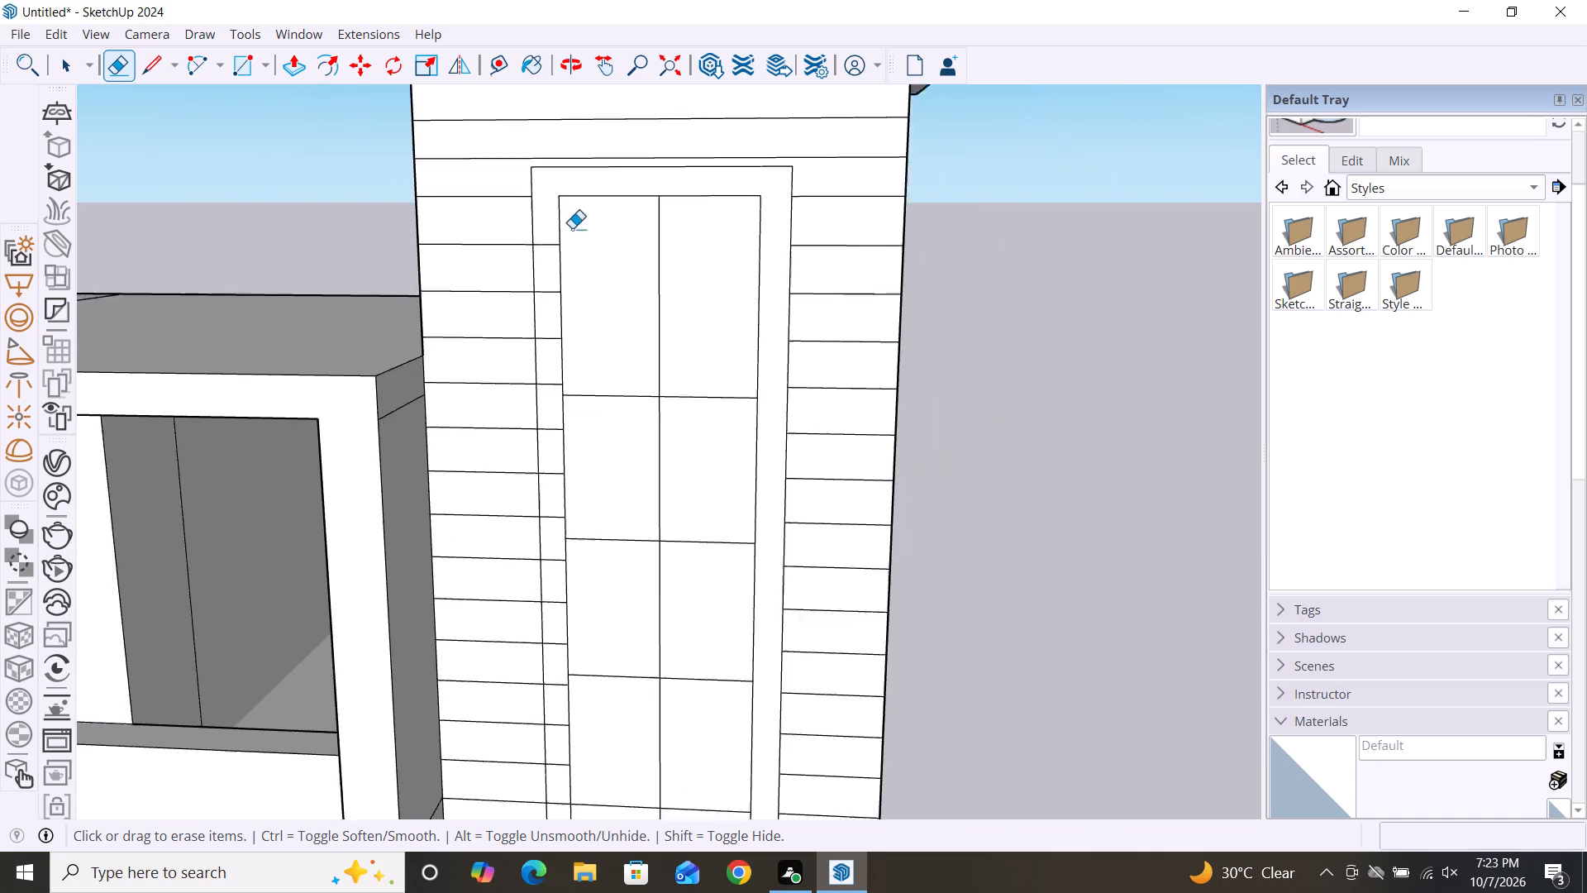
pyautogui.scroll(-1, 572, 228)
pyautogui.scroll(-4, 731, 279)
pyautogui.scroll(7, 594, 267)
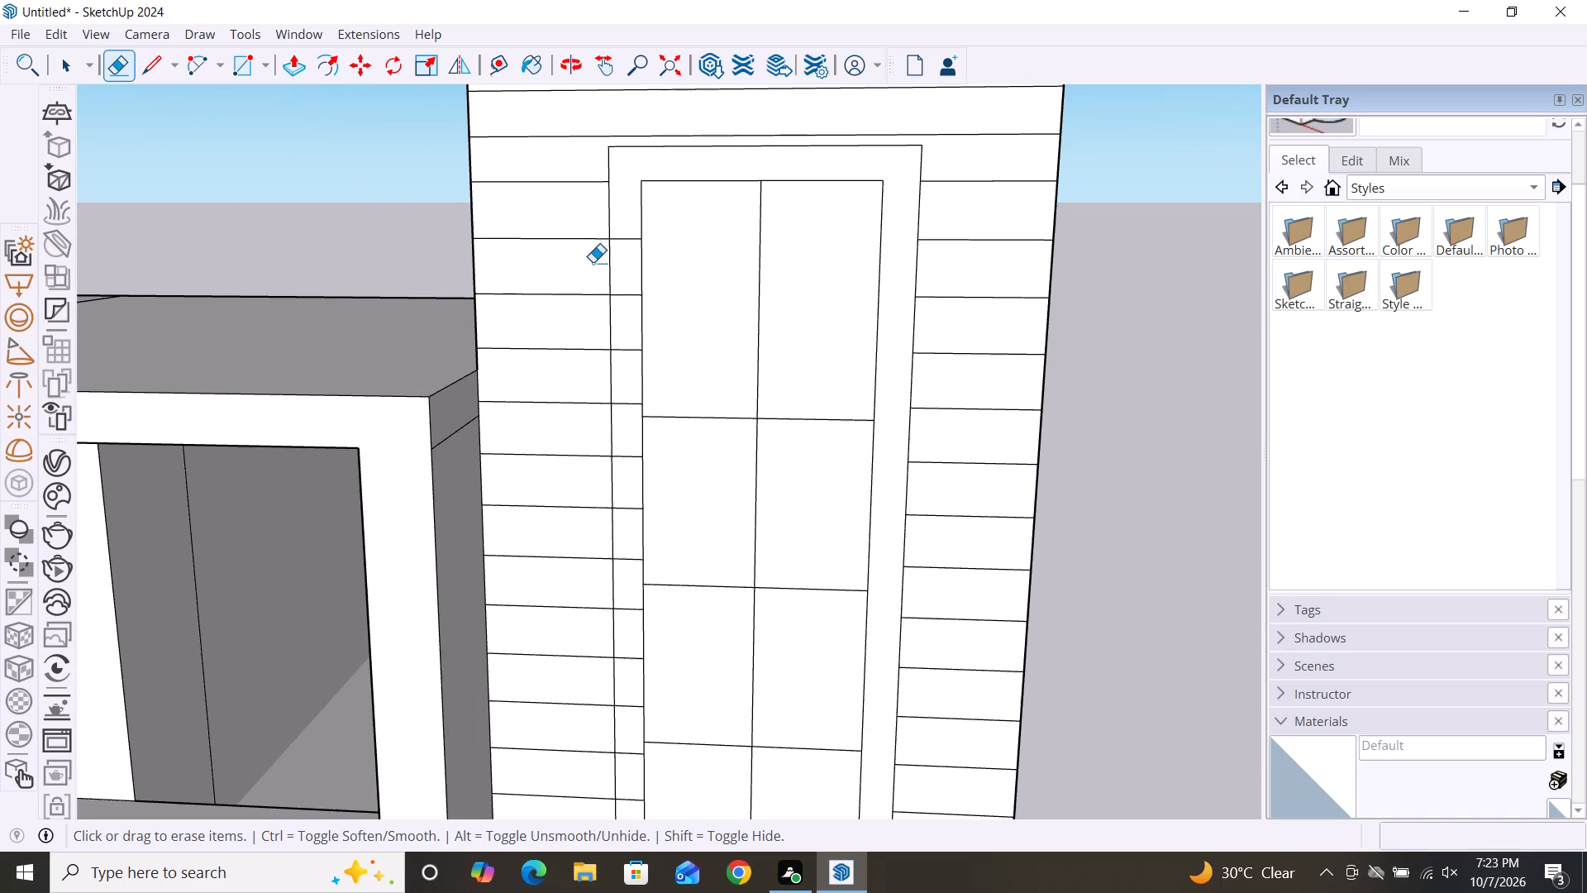
pyautogui.click(627, 237)
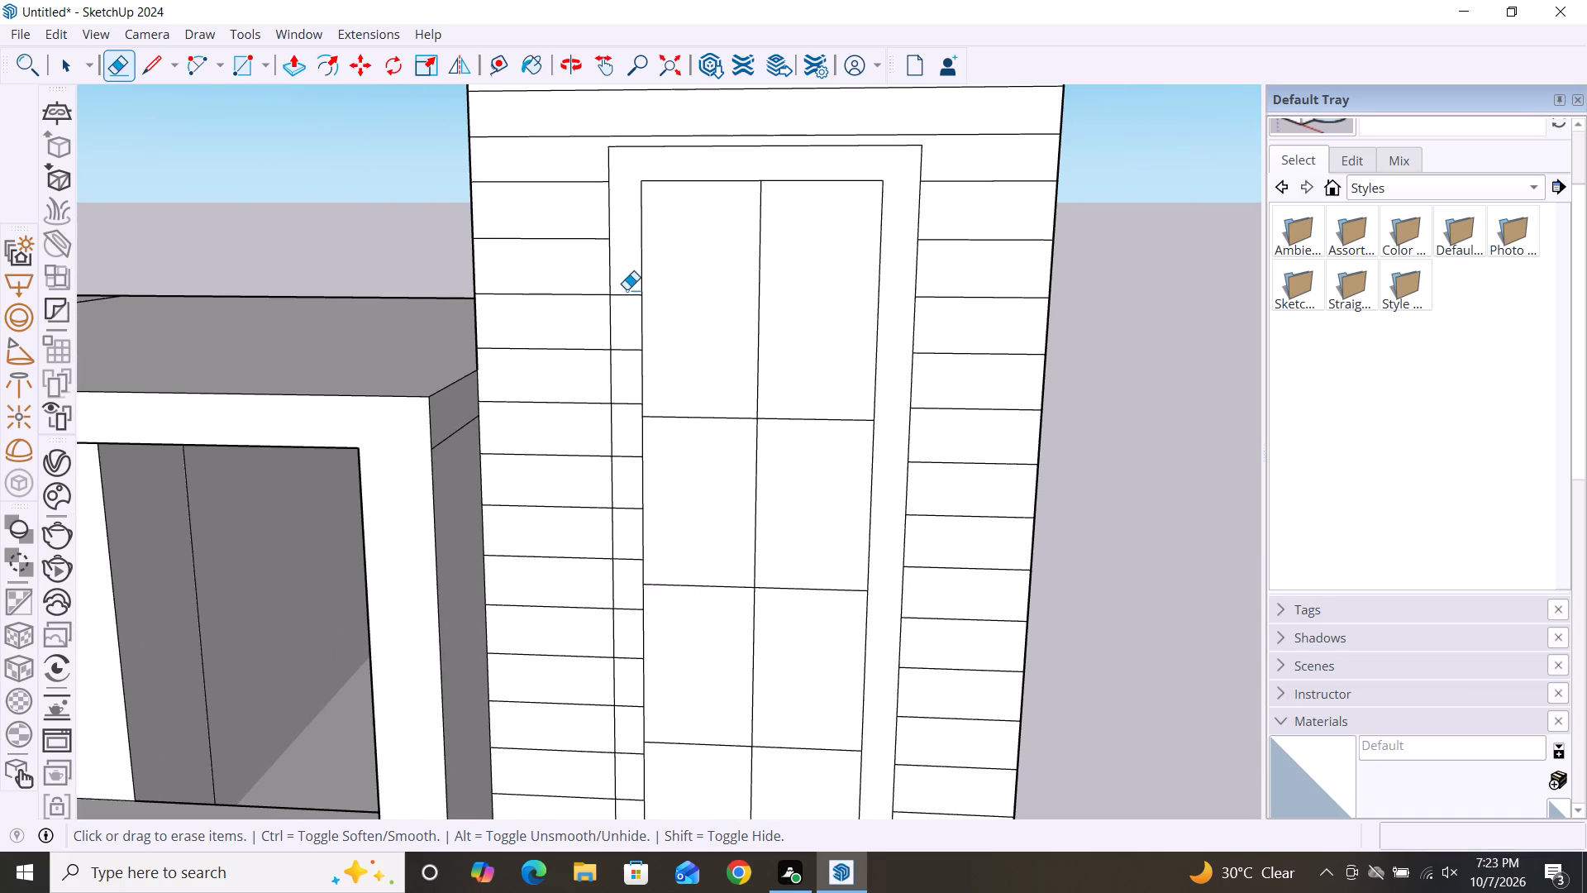
pyautogui.click(625, 294)
pyautogui.click(625, 349)
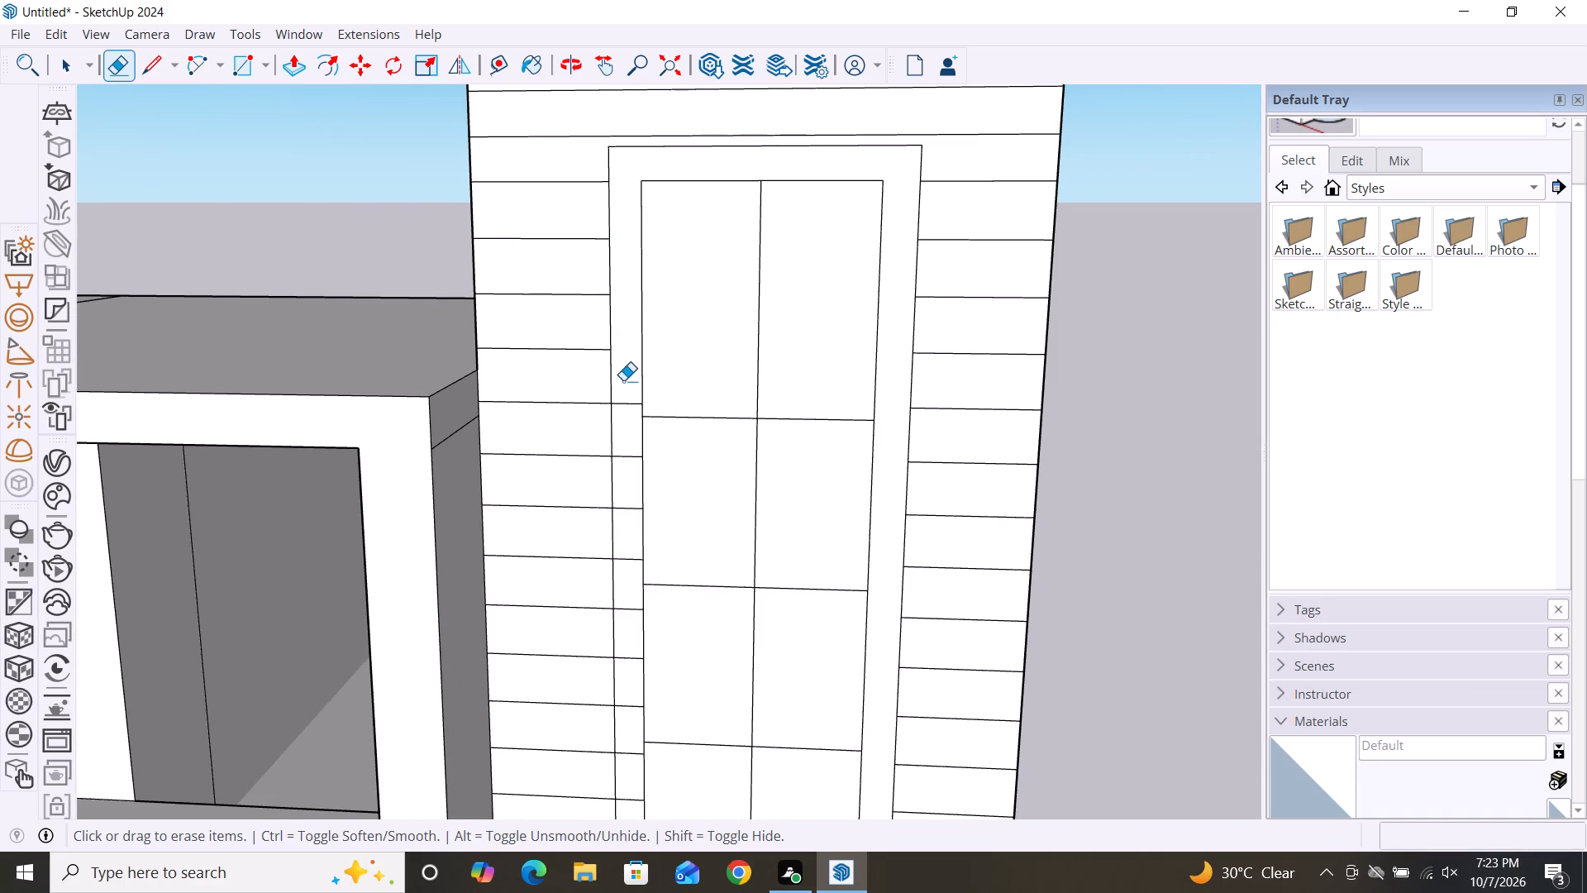
pyautogui.click(620, 402)
# Erase six siding segments in the frame's left strip, between the topmost pane bar and the second bar from the bottom.
pyautogui.scroll(-7, 693, 195)
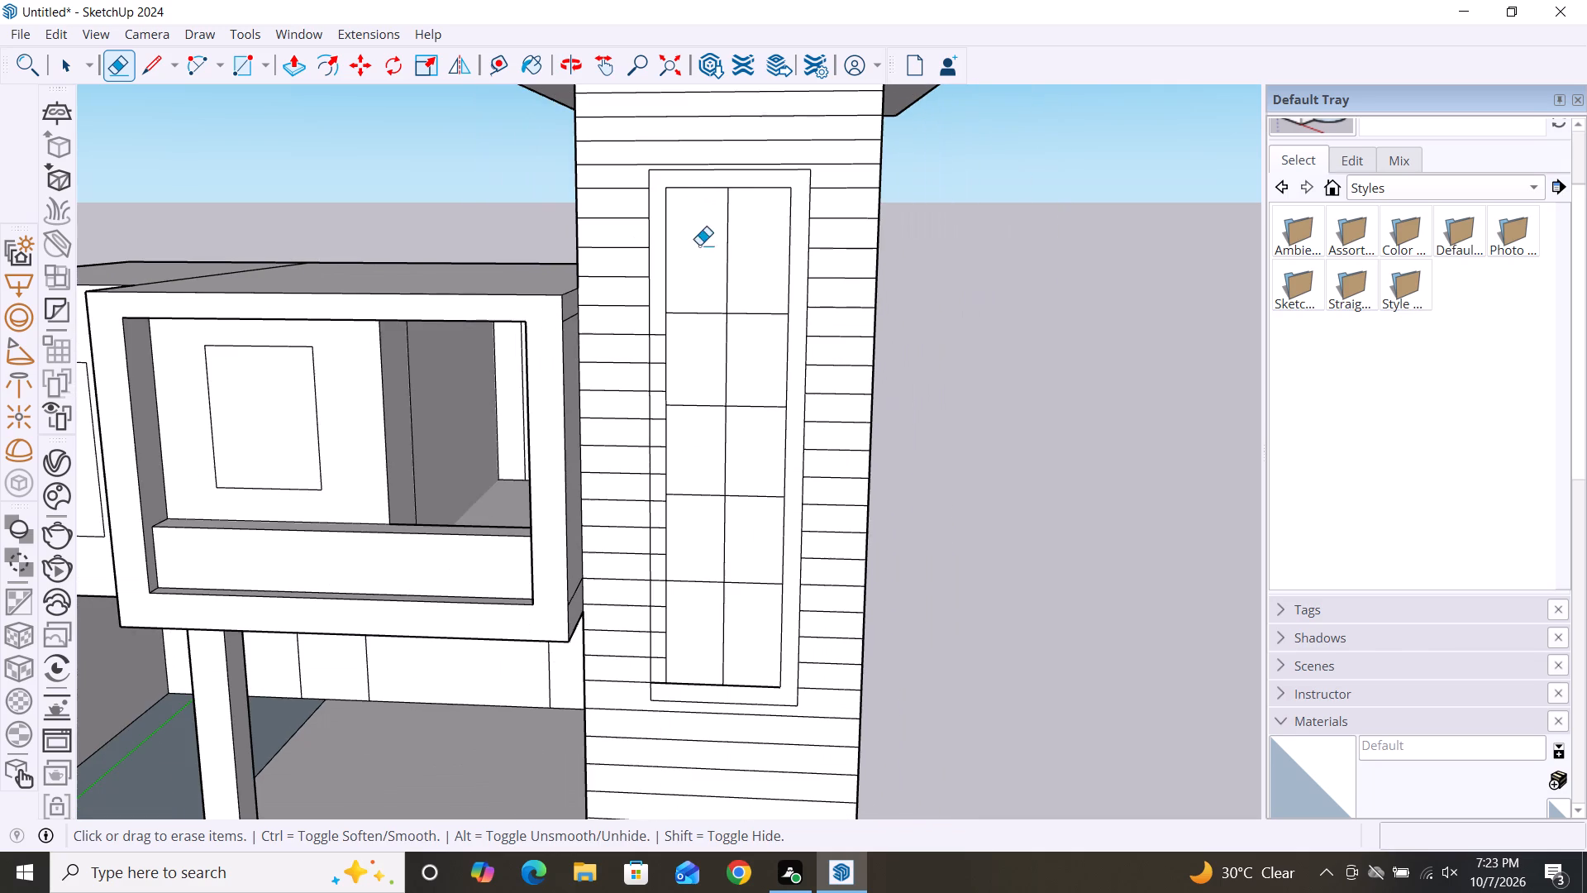
pyautogui.scroll(9, 644, 365)
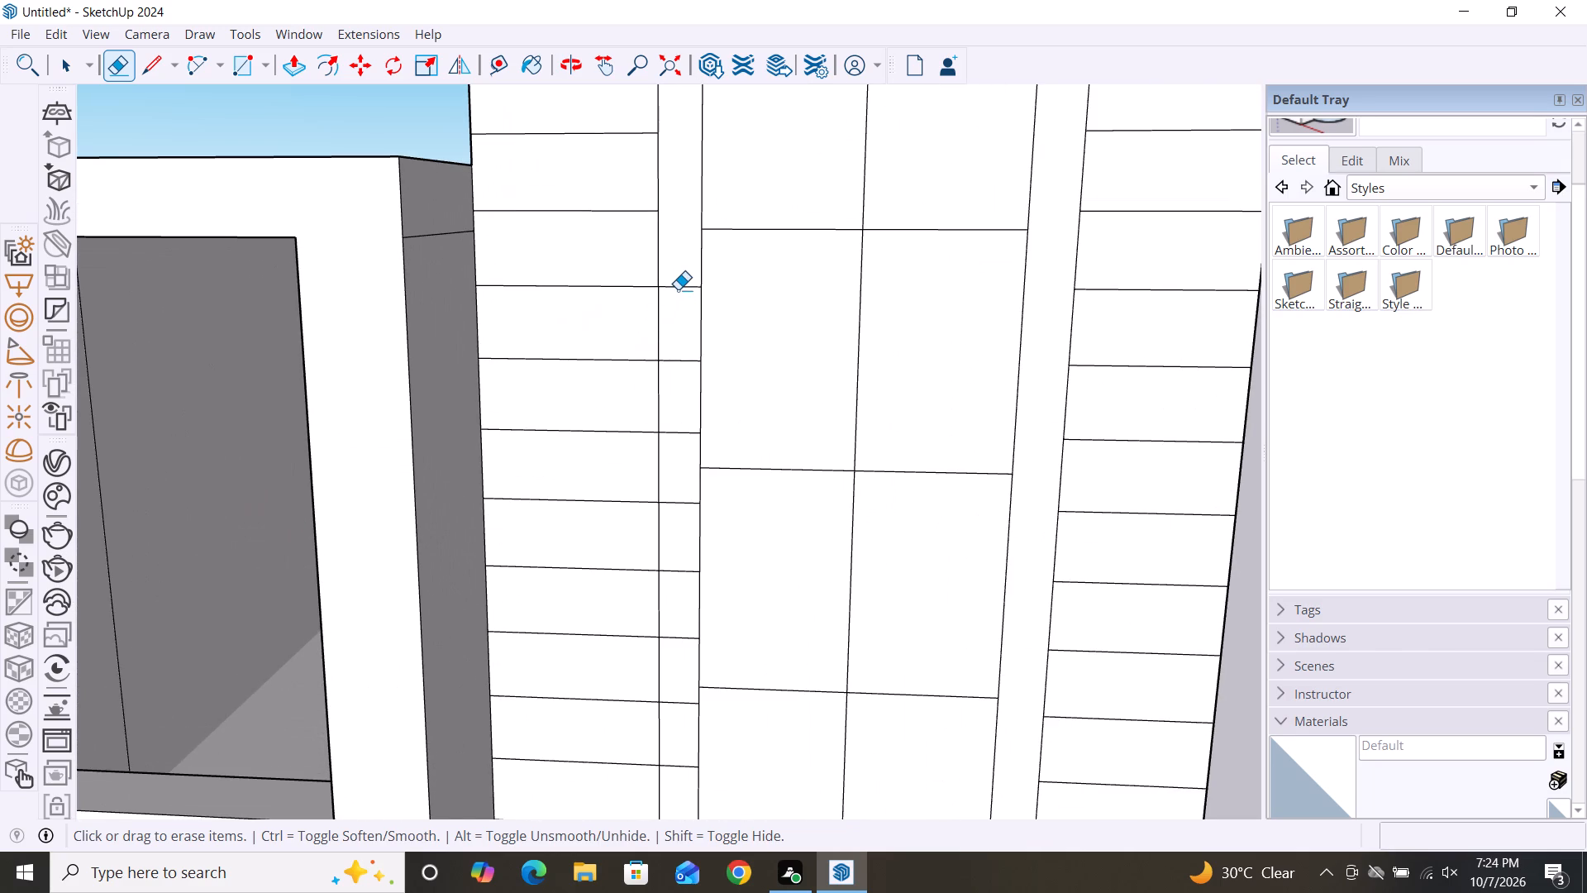
pyautogui.click(677, 284)
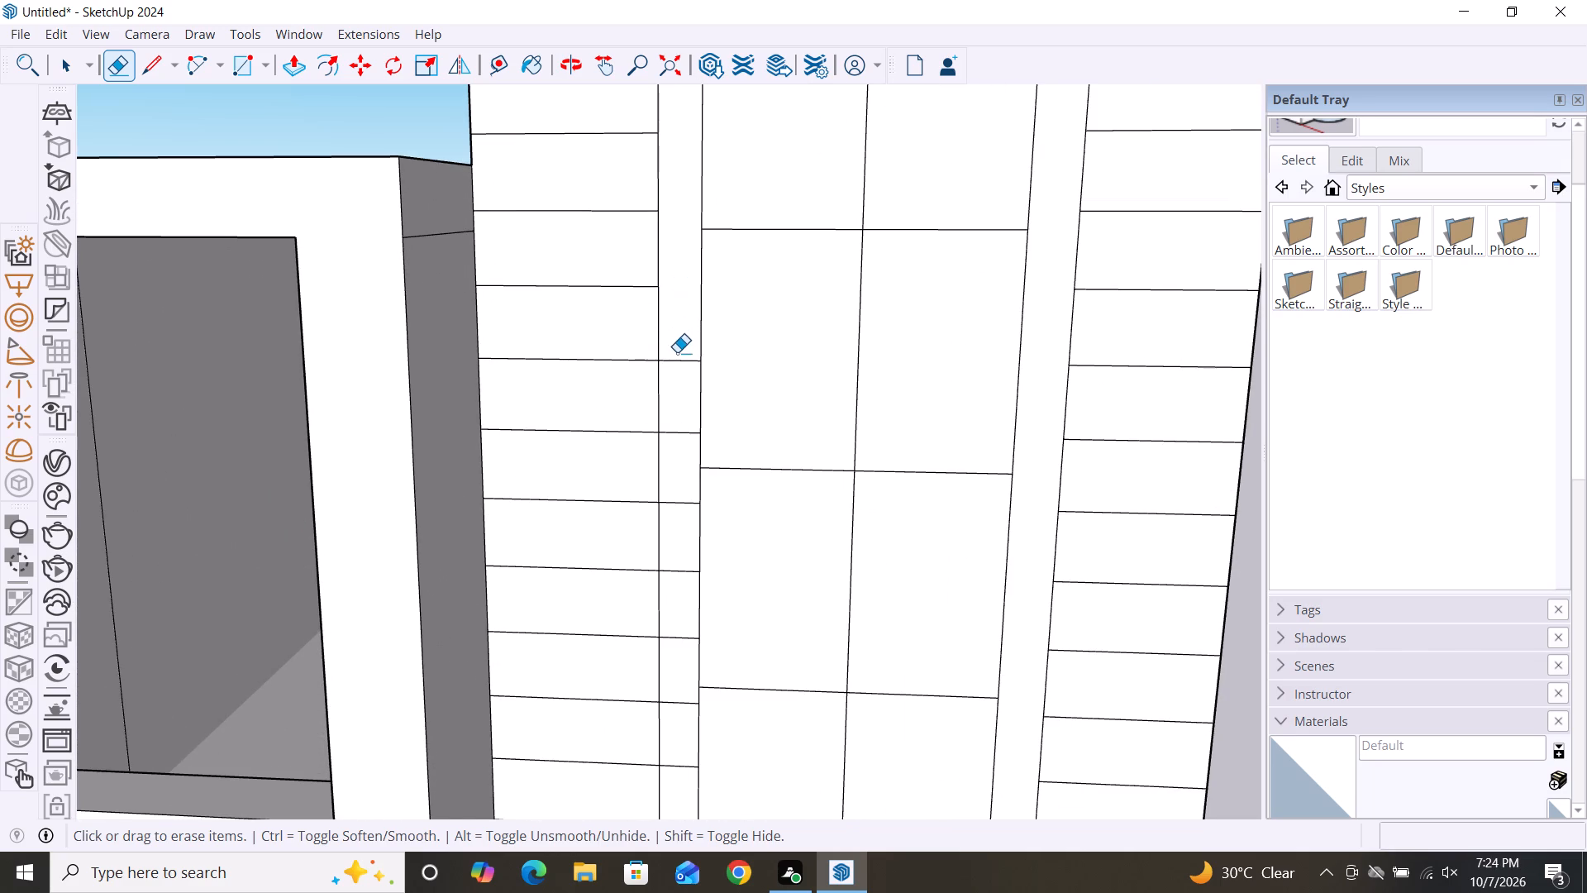
pyautogui.click(677, 361)
pyautogui.click(674, 429)
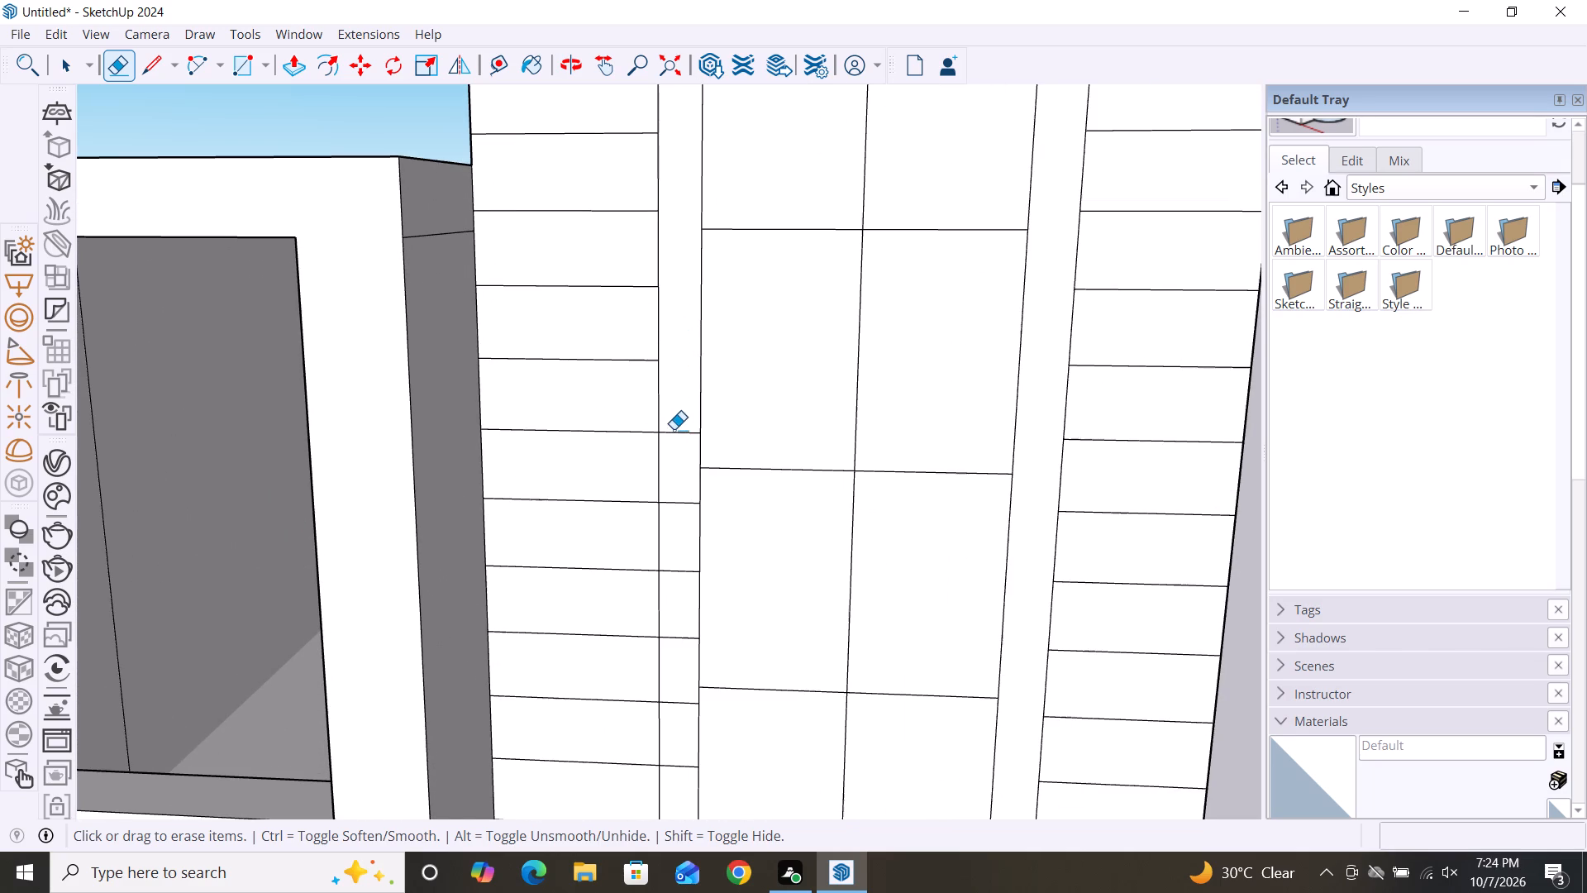
pyautogui.click(674, 433)
pyautogui.scroll(-8, 689, 327)
pyautogui.scroll(9, 676, 471)
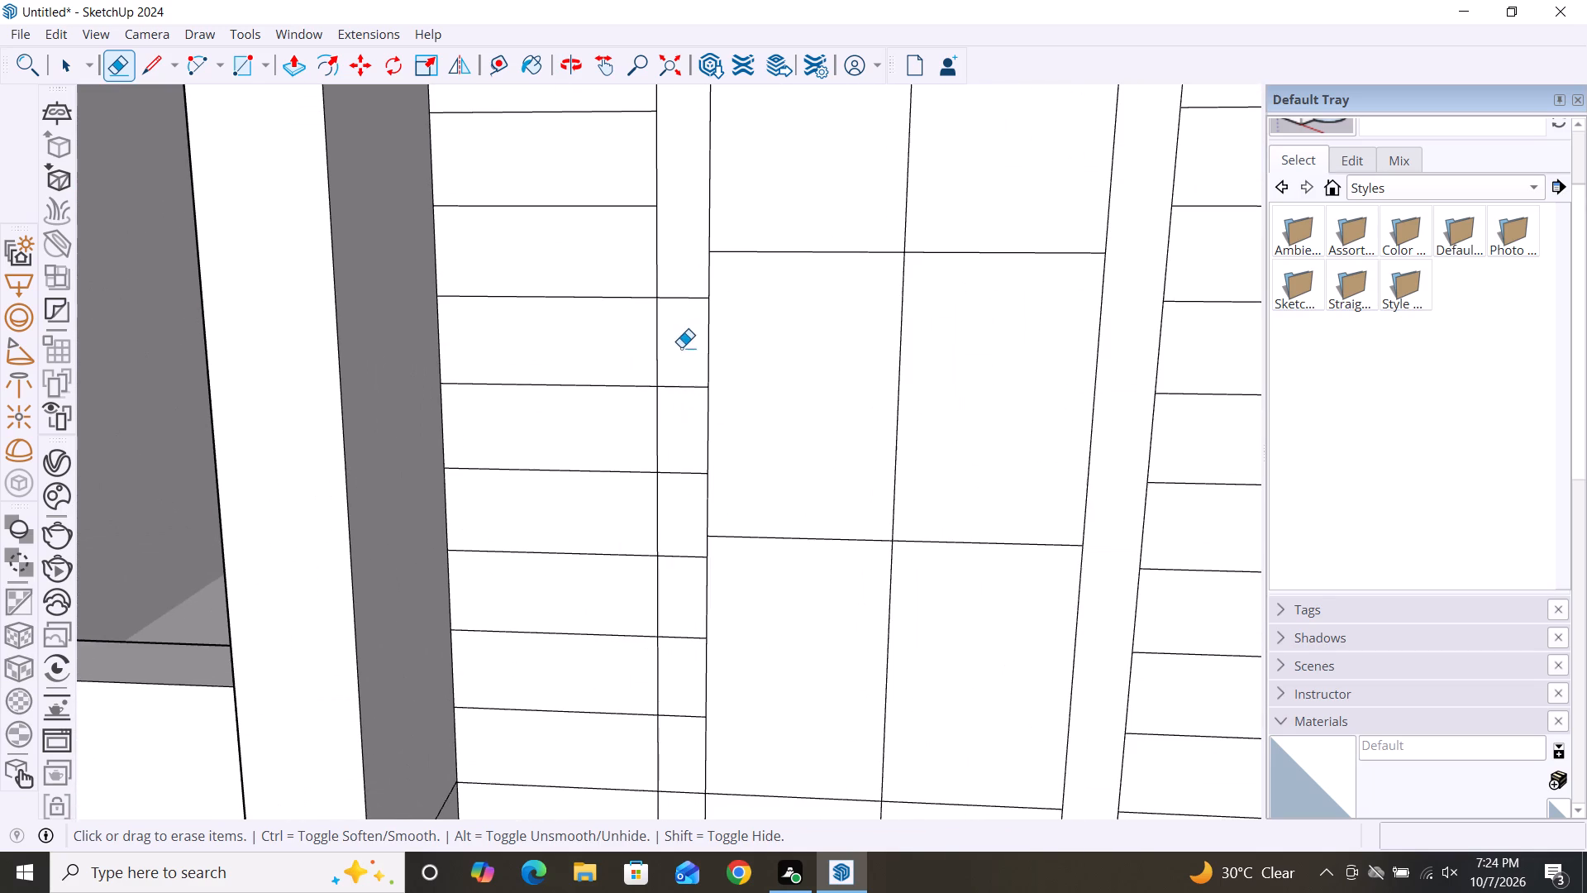
pyautogui.click(688, 297)
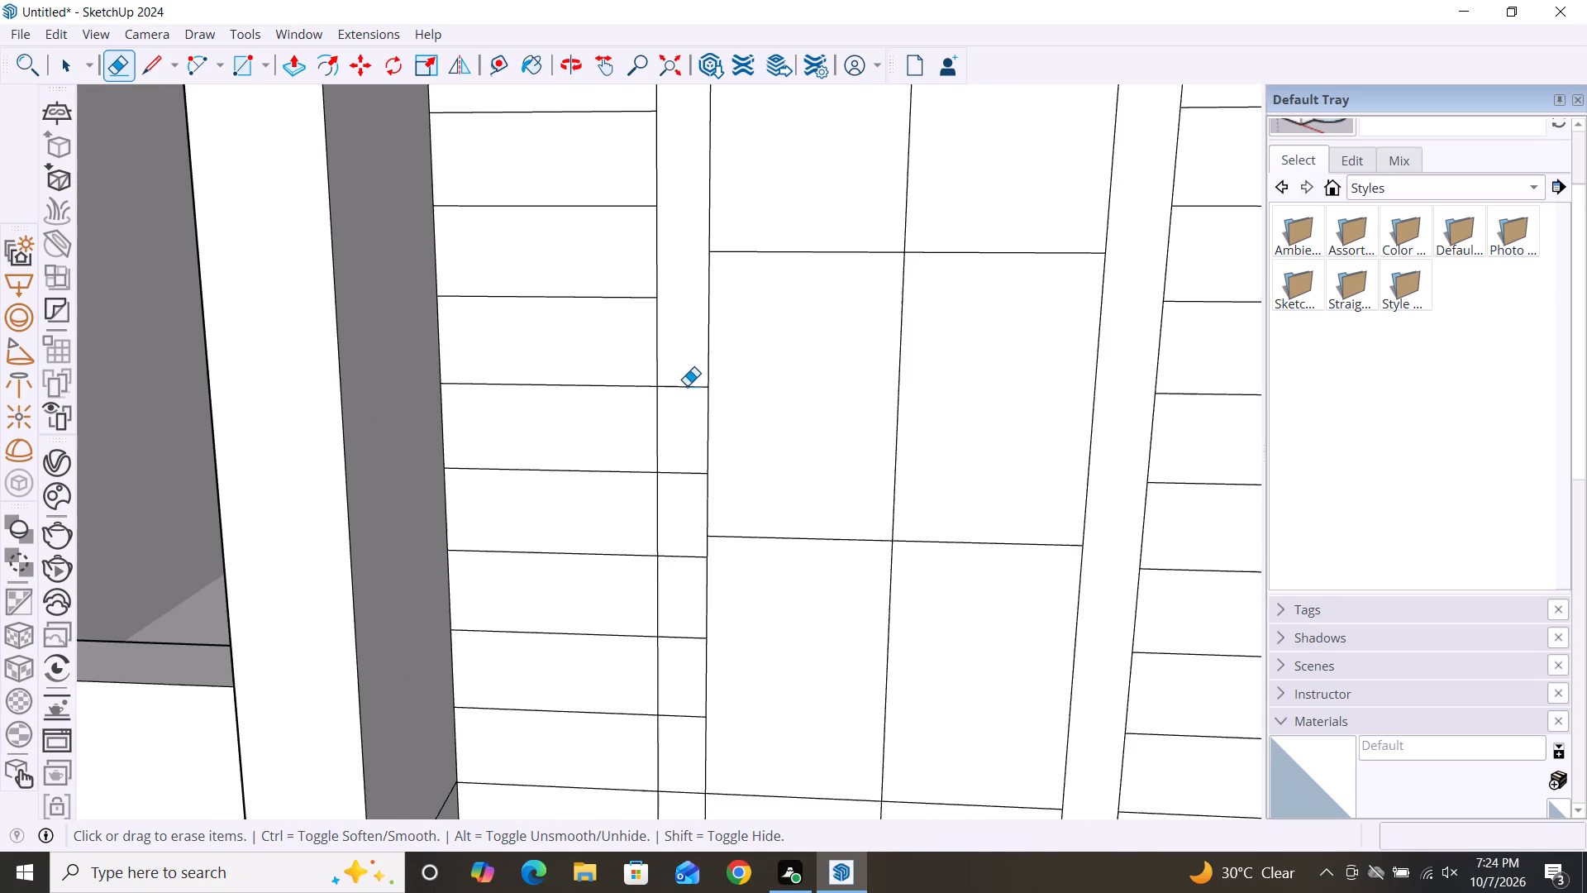
pyautogui.click(687, 385)
pyautogui.click(688, 470)
# Erase five siding segments in the frame's left strip, from just below the second-lowest pane bar to just below the lowest bar.
pyautogui.scroll(-10, 655, 321)
pyautogui.scroll(8, 655, 518)
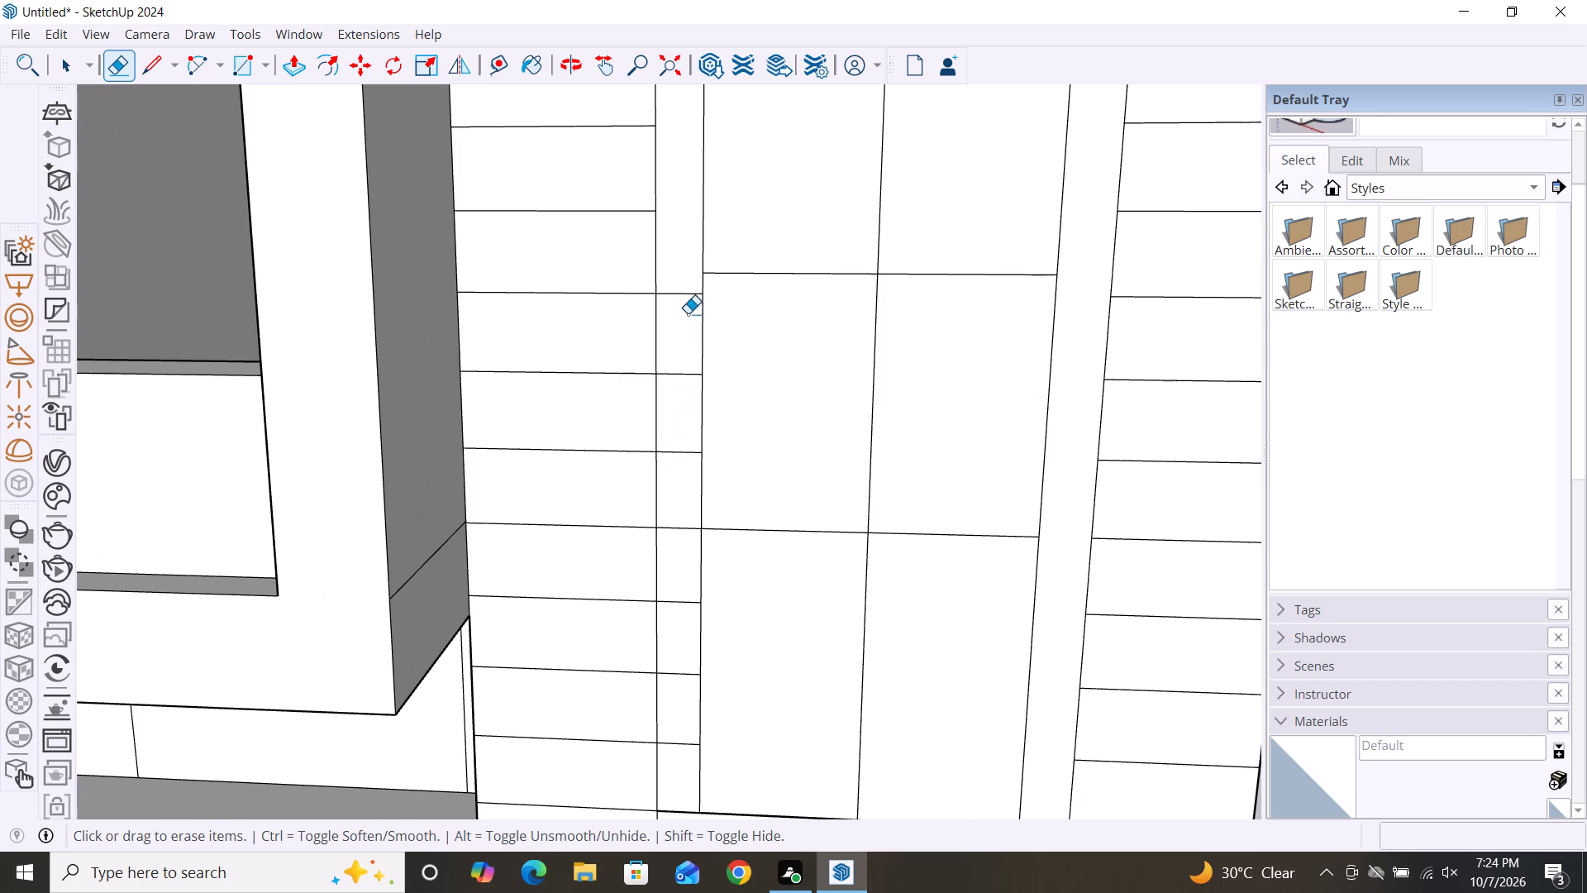
pyautogui.click(681, 294)
pyautogui.click(676, 377)
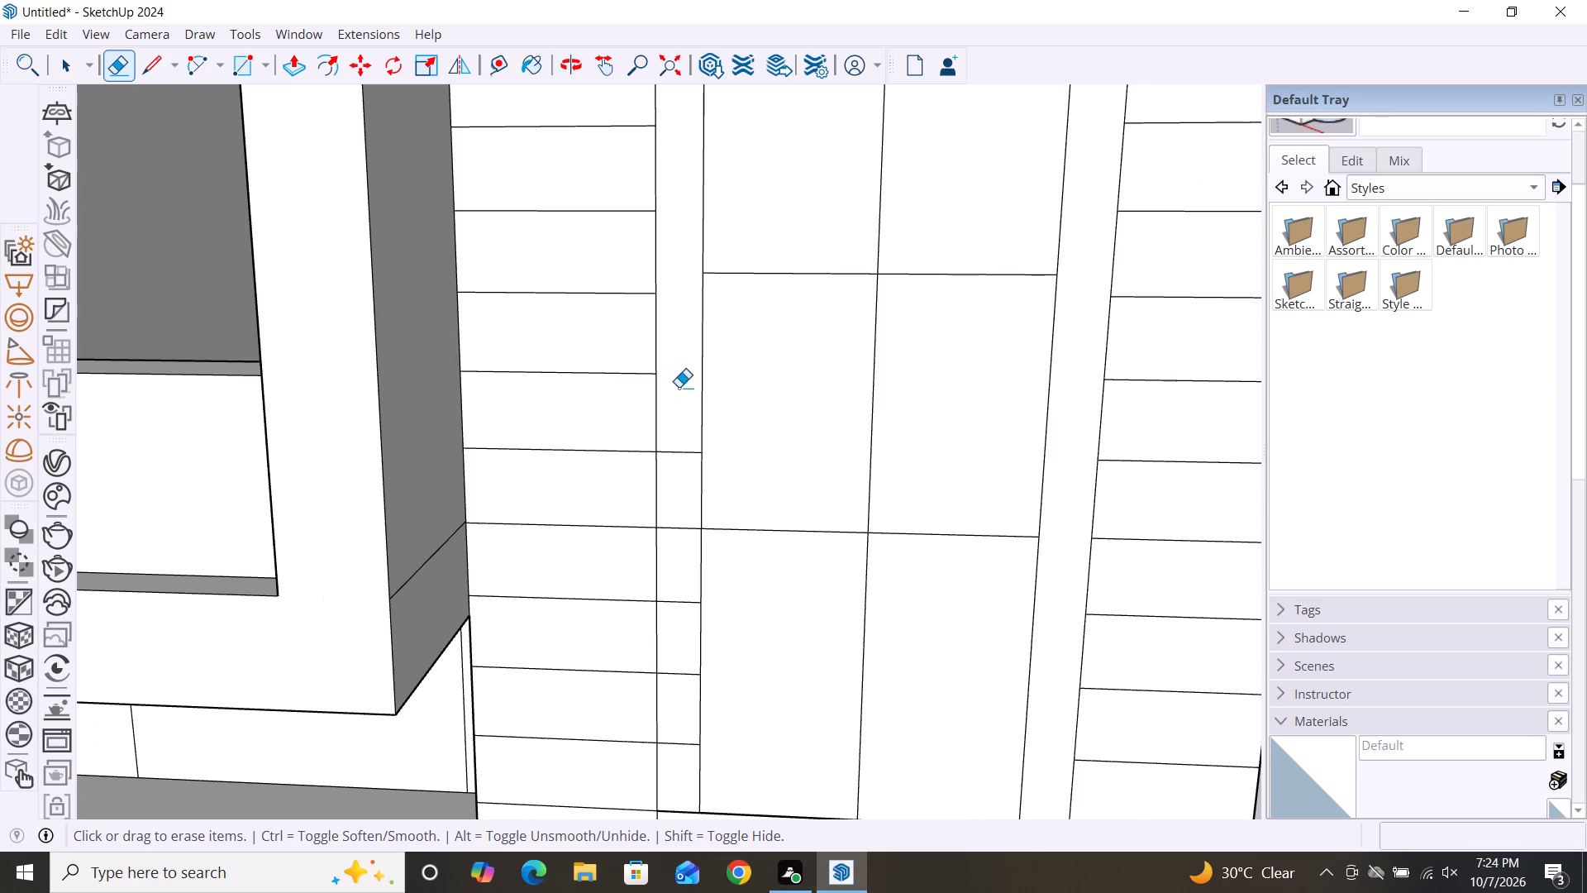
pyautogui.click(679, 455)
pyautogui.click(679, 525)
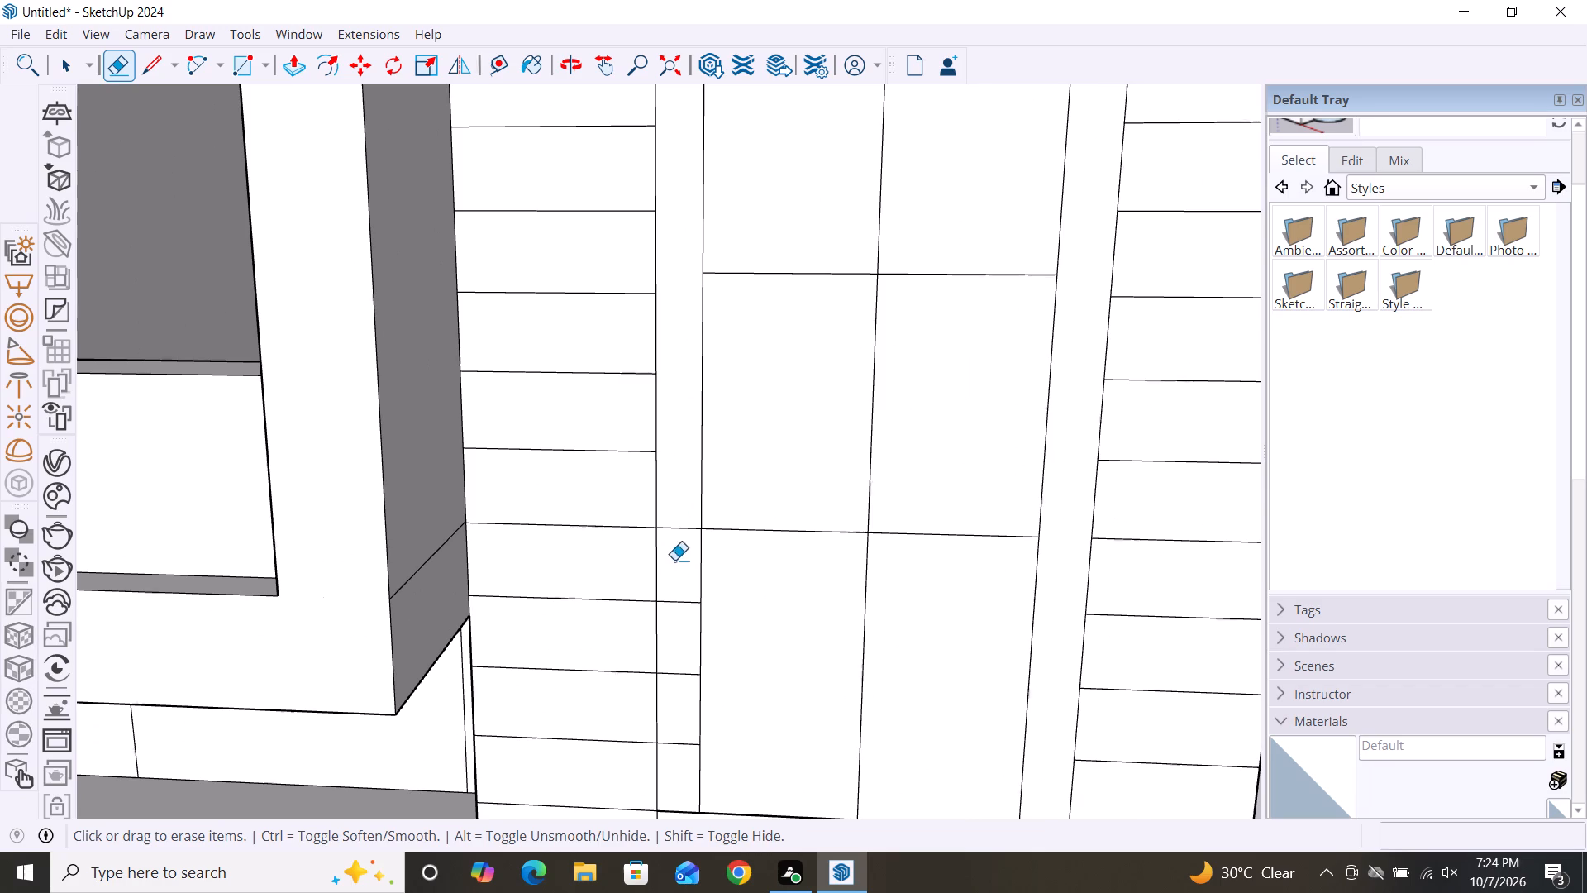
pyautogui.click(682, 529)
pyautogui.click(674, 604)
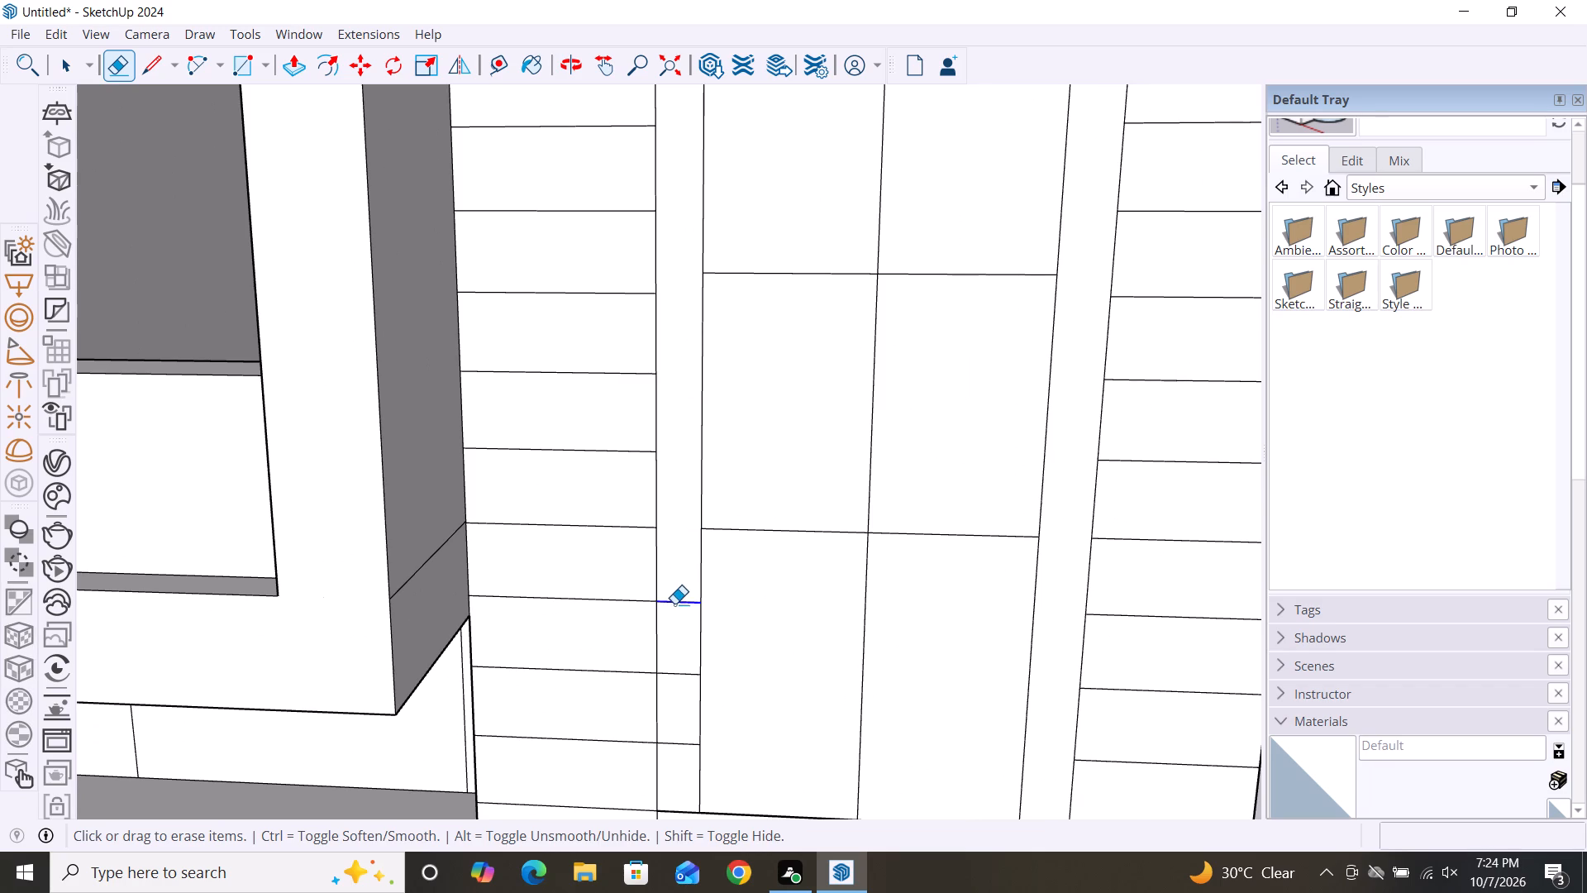
pyautogui.scroll(-4, 743, 366)
pyautogui.scroll(7, 700, 597)
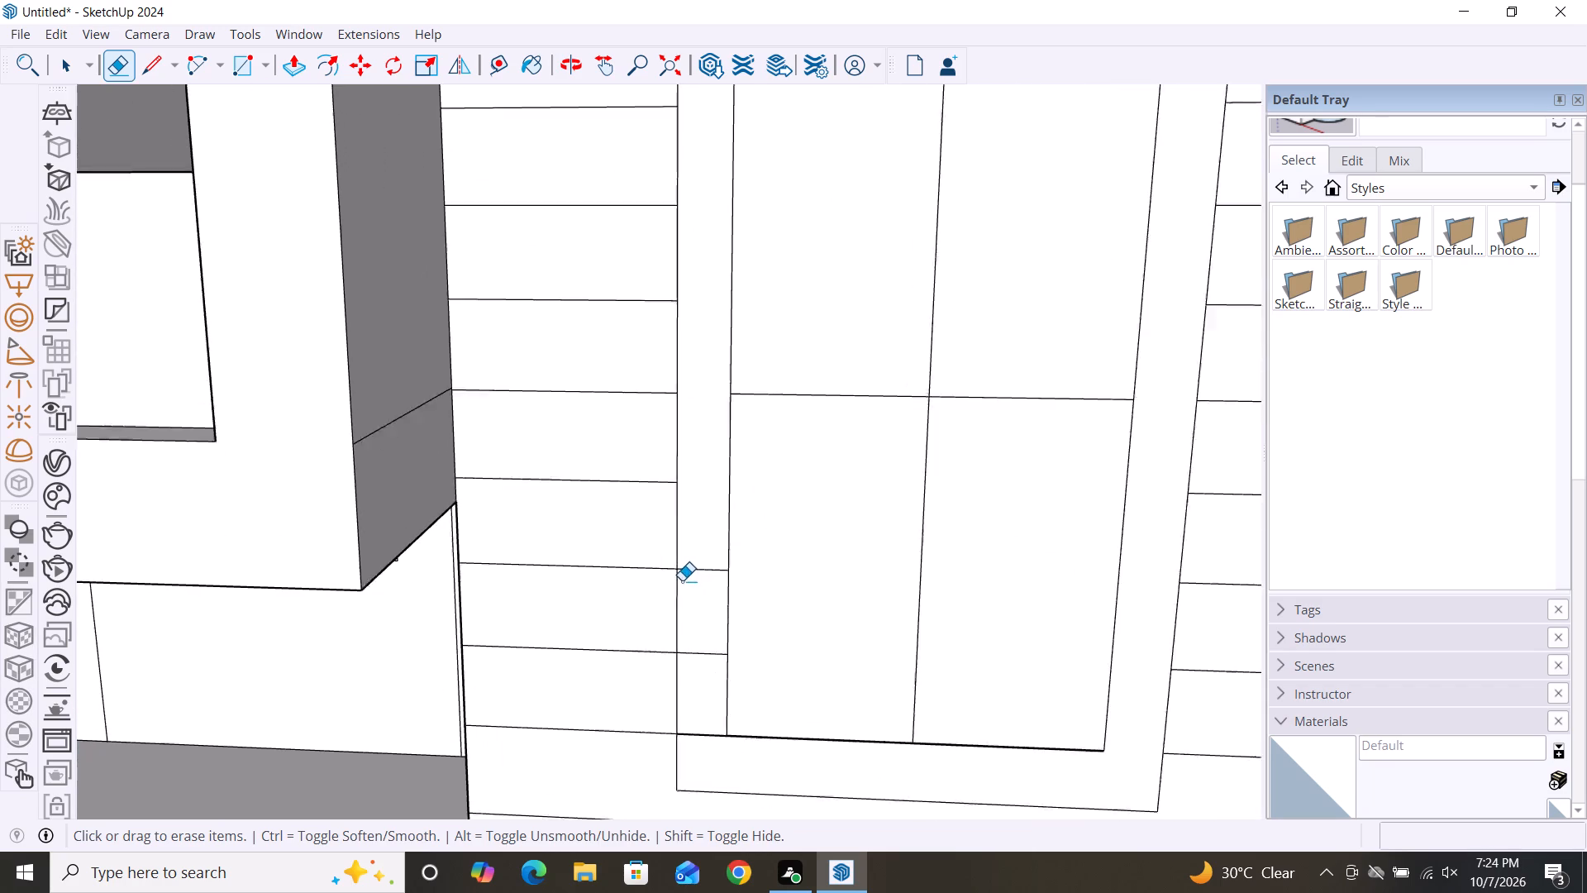
# Erase the last three line segments in the frame's left strip, ending with the one level with the tall window's bottom edge.
pyautogui.scroll(6, 682, 580)
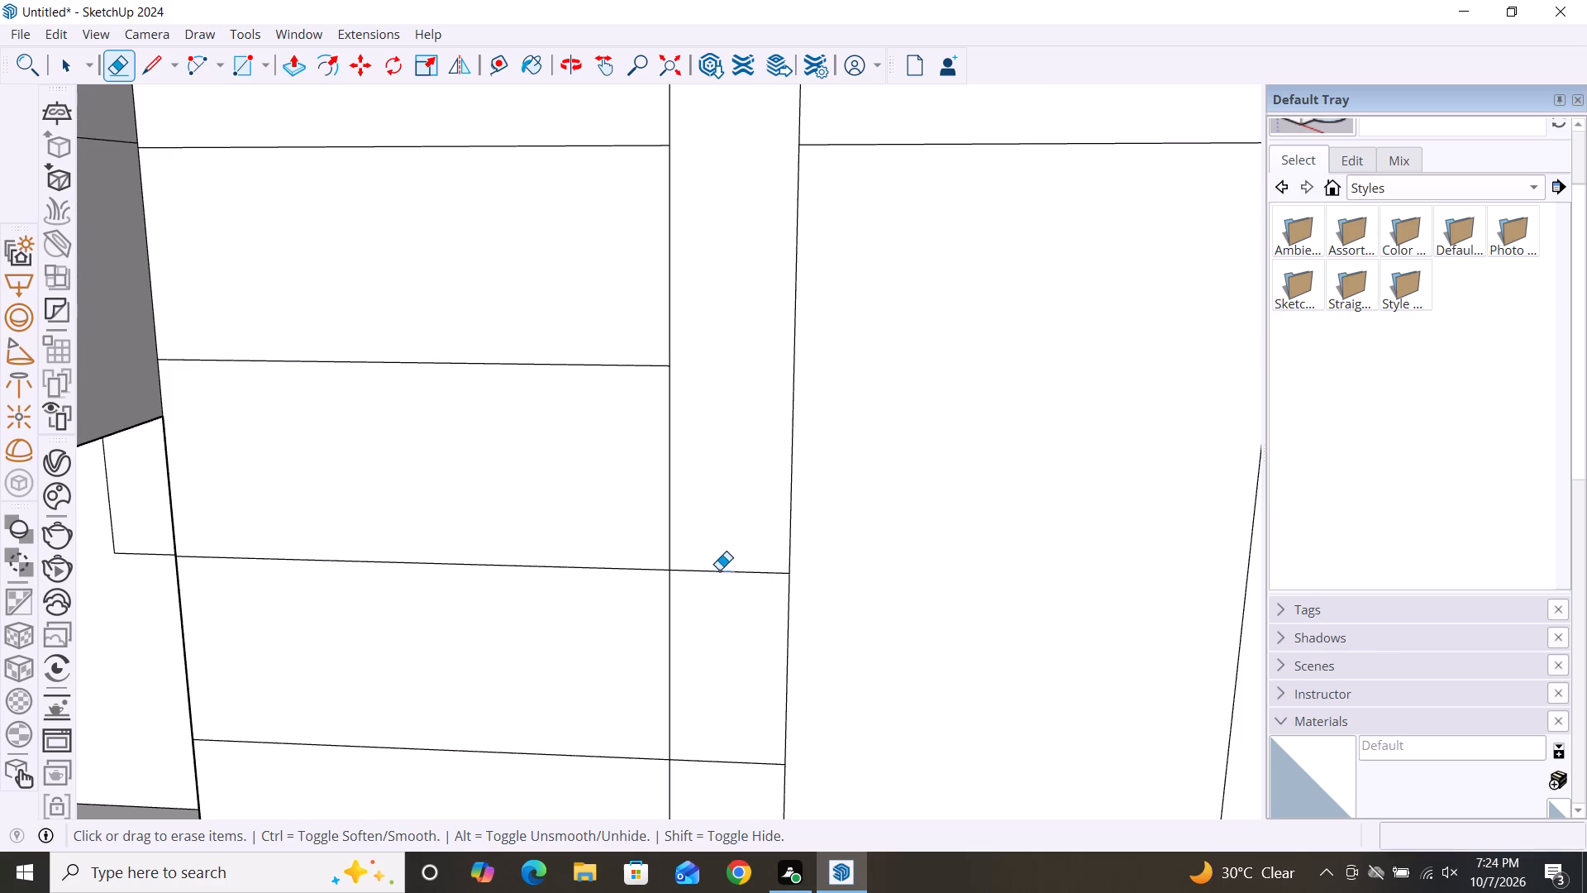
pyautogui.click(719, 570)
pyautogui.scroll(-8, 747, 376)
pyautogui.scroll(2, 737, 584)
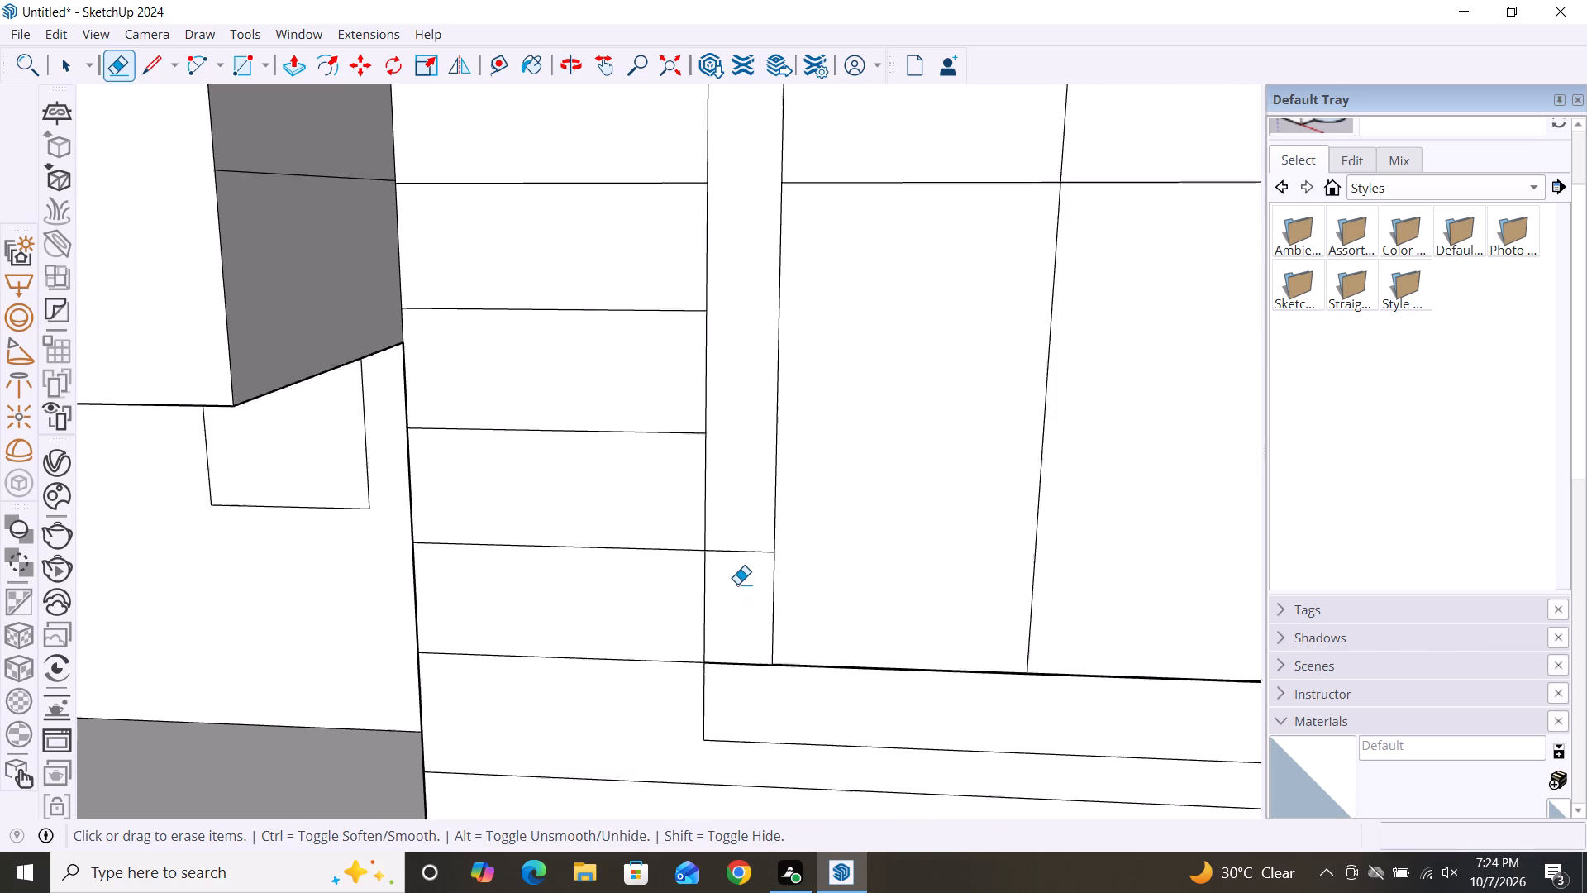
pyautogui.scroll(6, 737, 584)
pyautogui.click(739, 521)
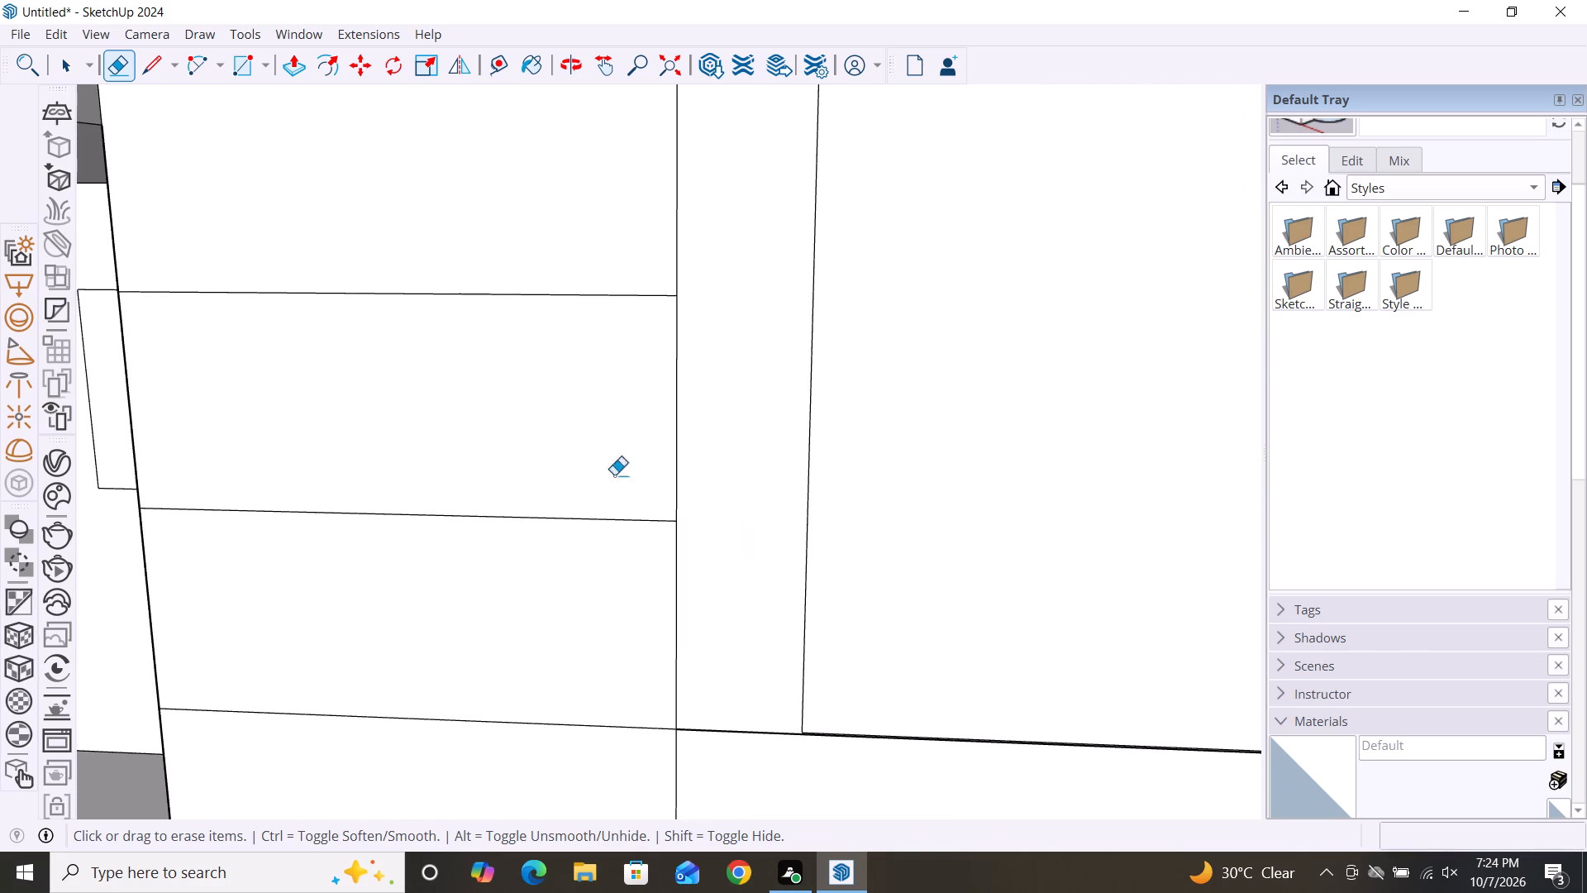
pyautogui.scroll(-13, 580, 457)
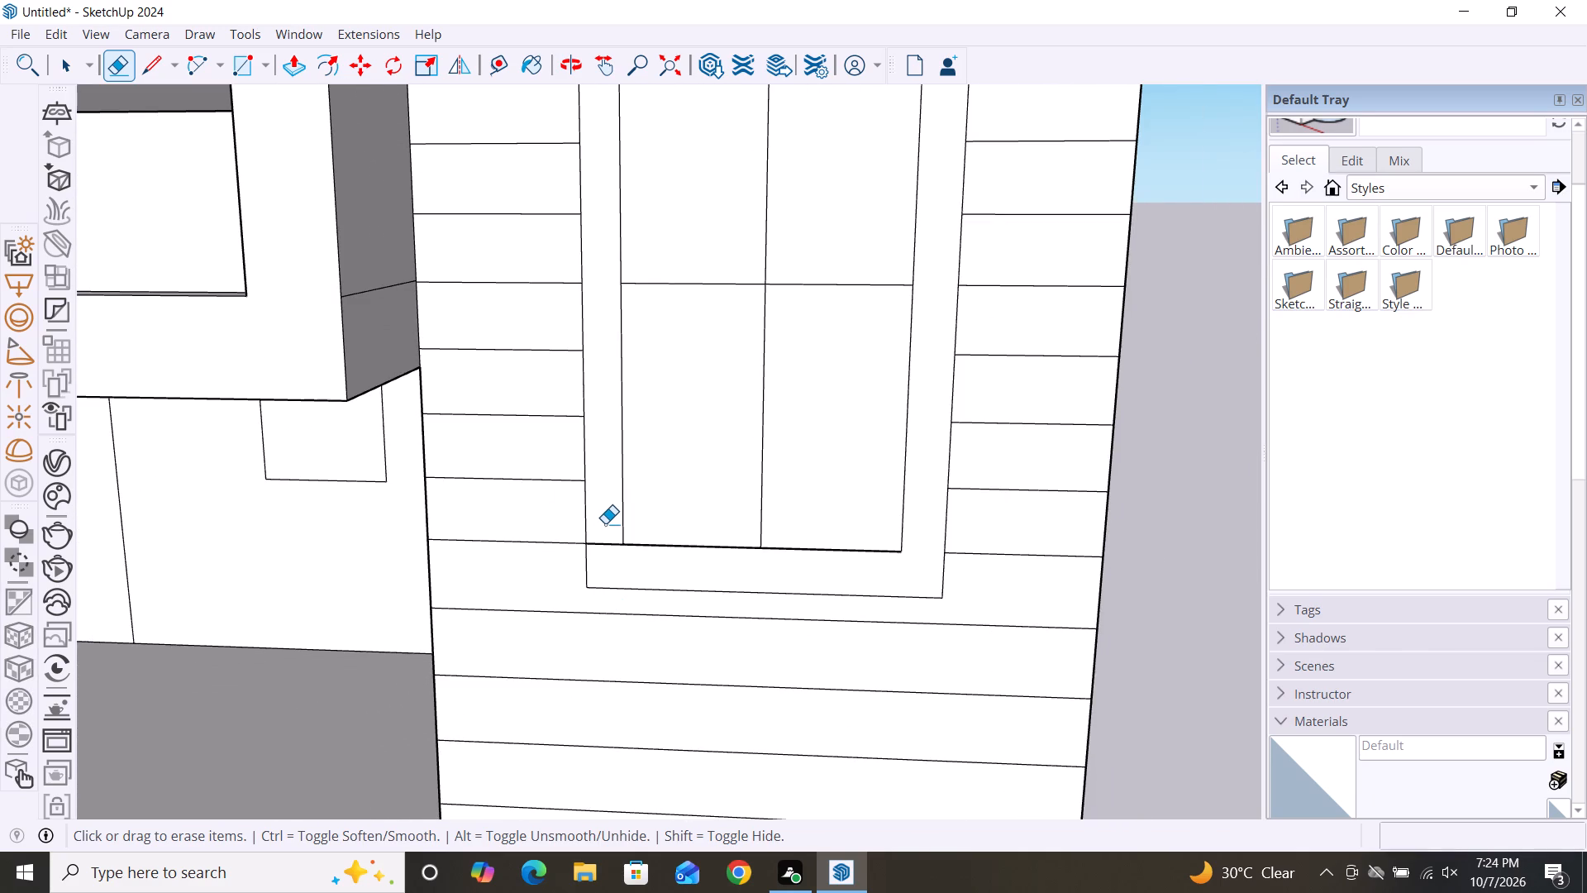
pyautogui.scroll(8, 605, 523)
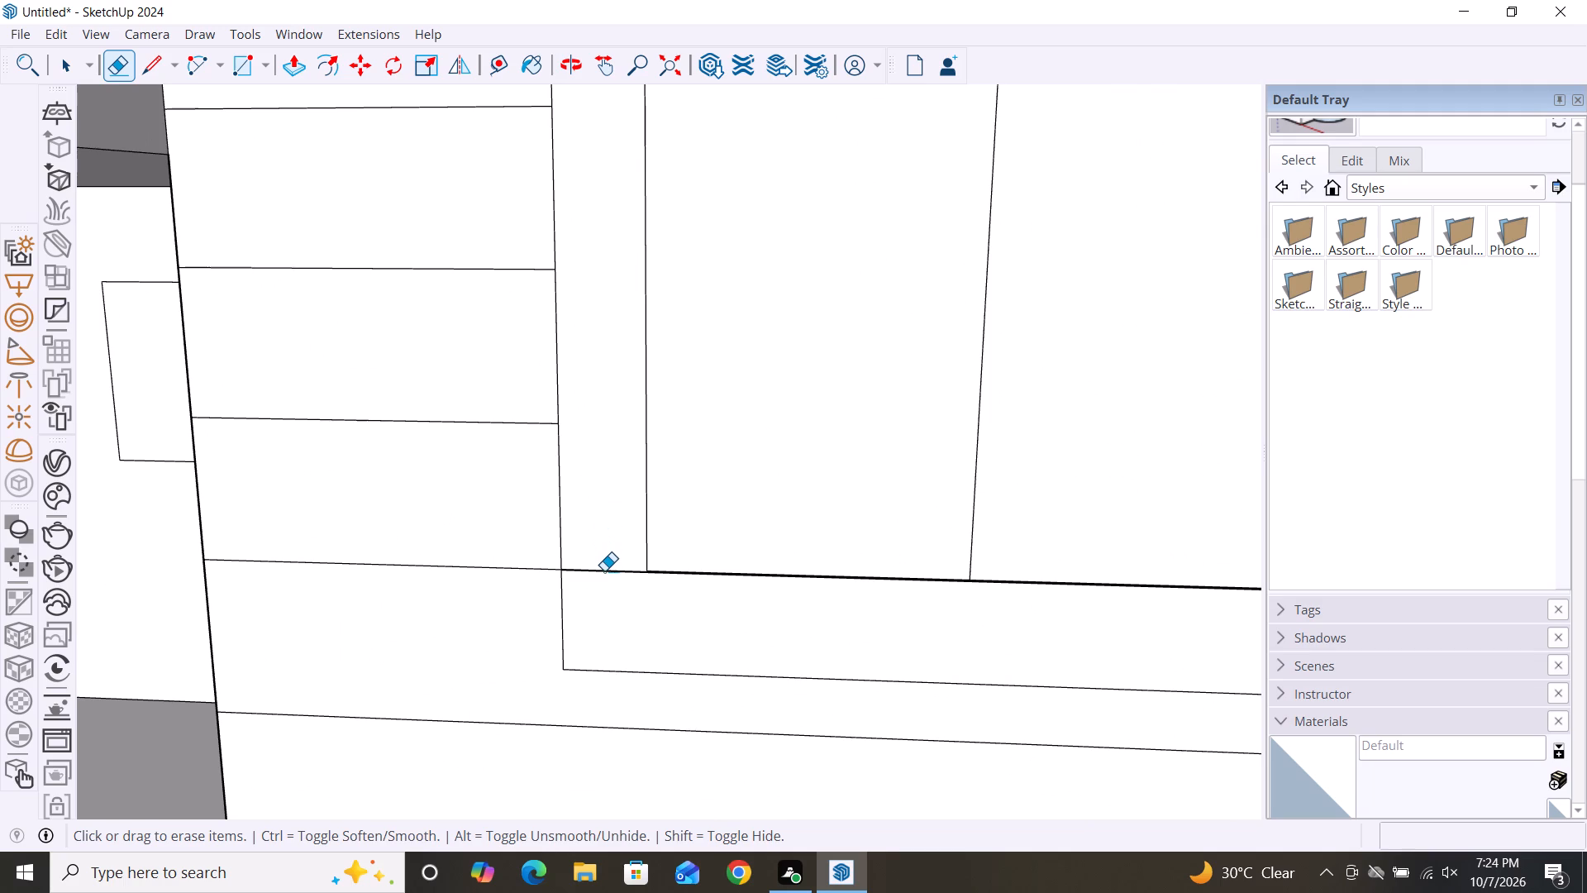
pyautogui.click(604, 571)
pyautogui.scroll(-9, 446, 502)
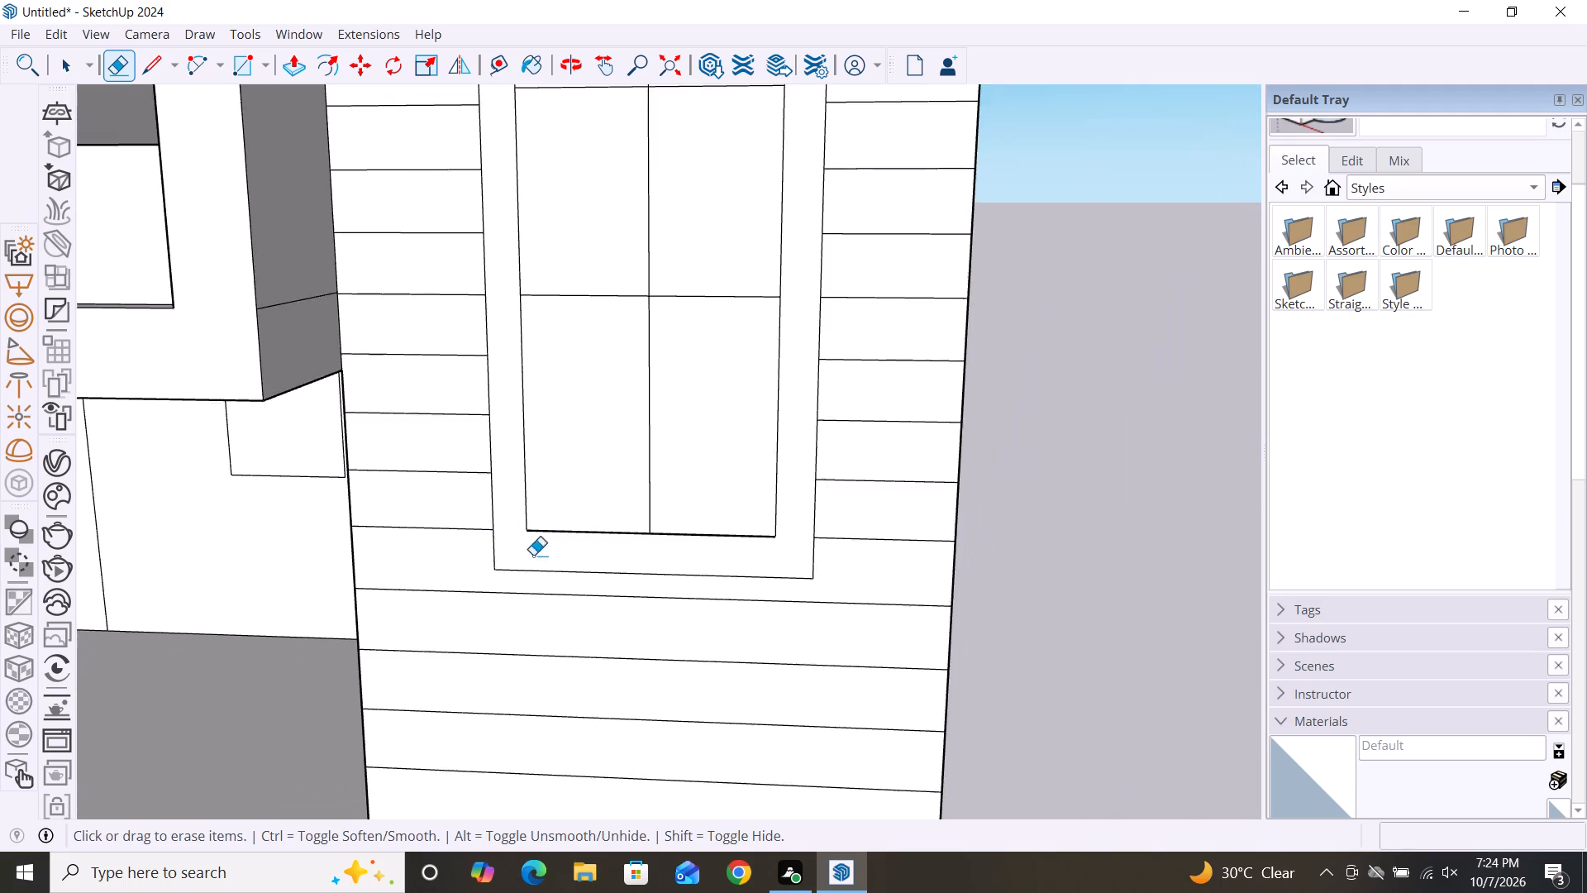
pyautogui.scroll(-10, 533, 555)
pyautogui.scroll(-5, 903, 592)
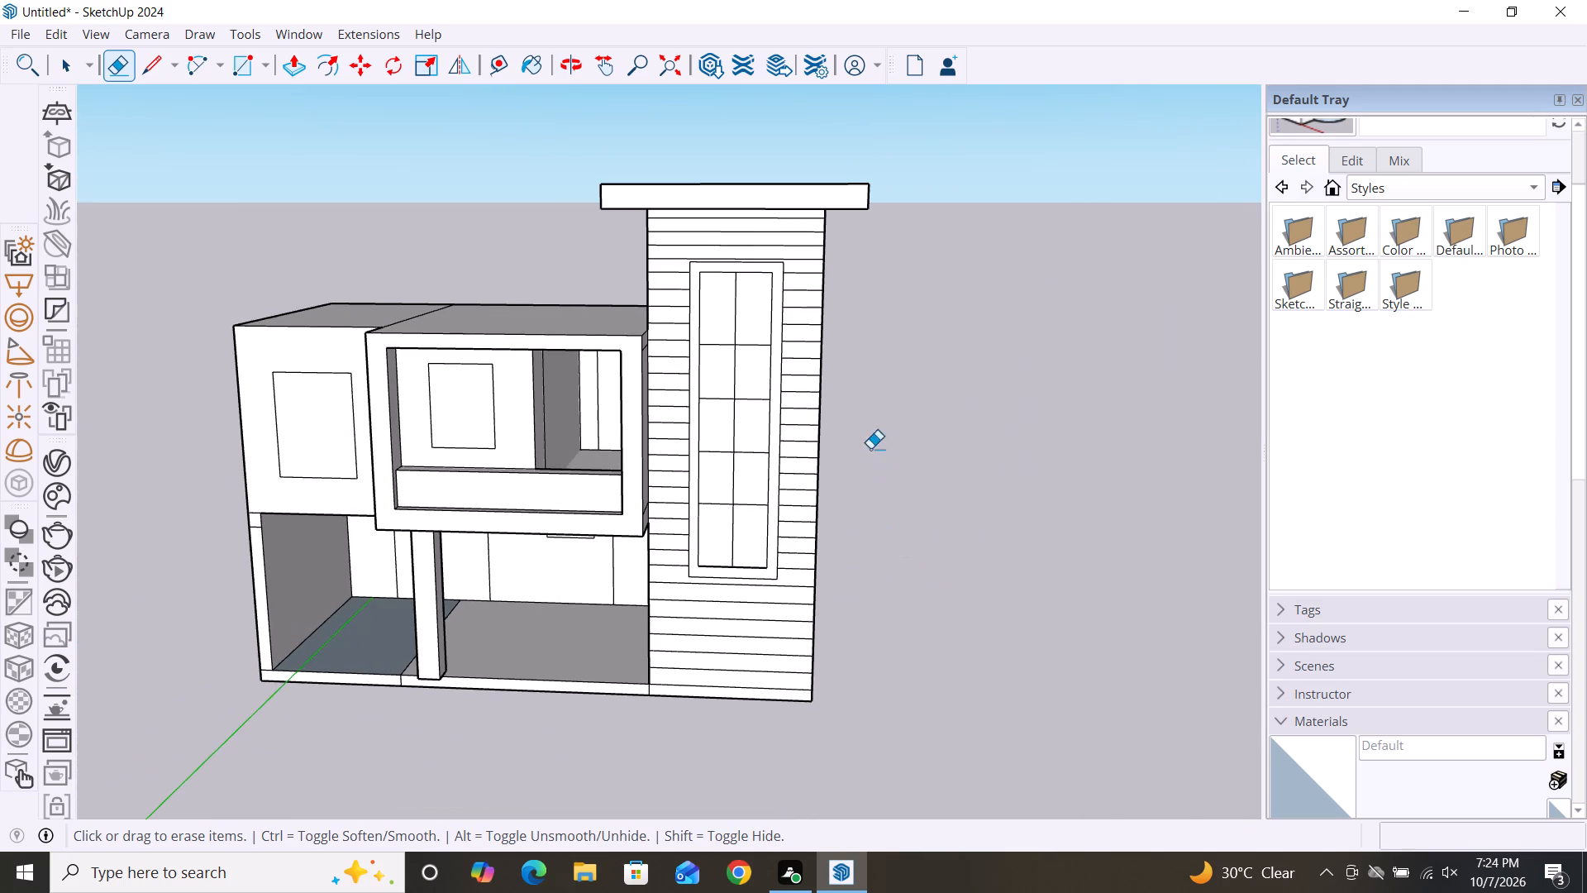
pyautogui.scroll(4, 851, 410)
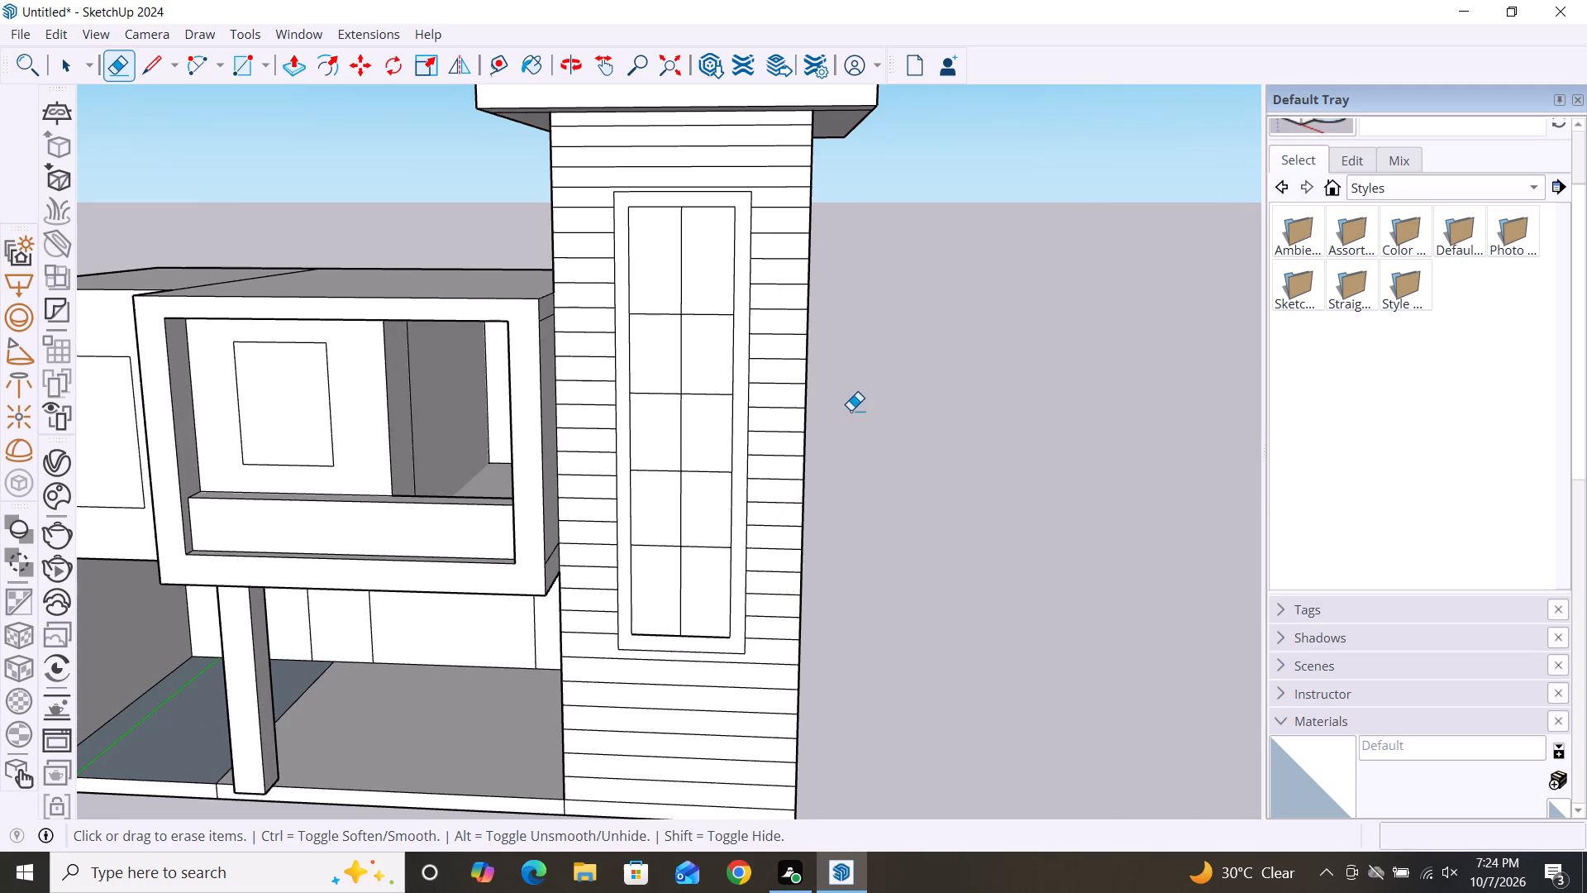
pyautogui.scroll(1, 812, 387)
pyautogui.press('space')
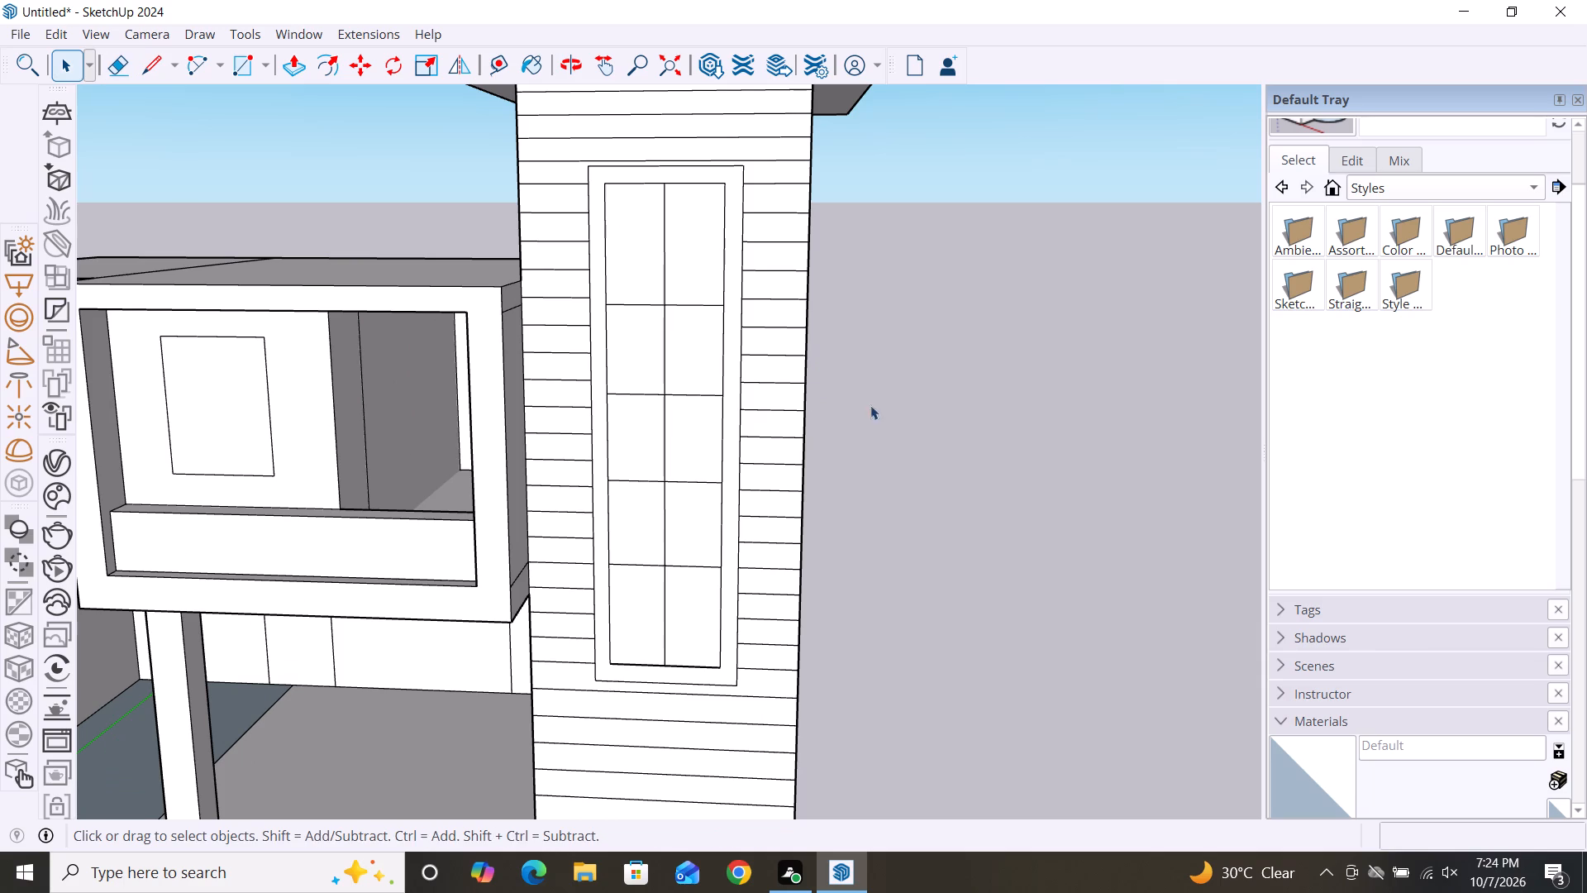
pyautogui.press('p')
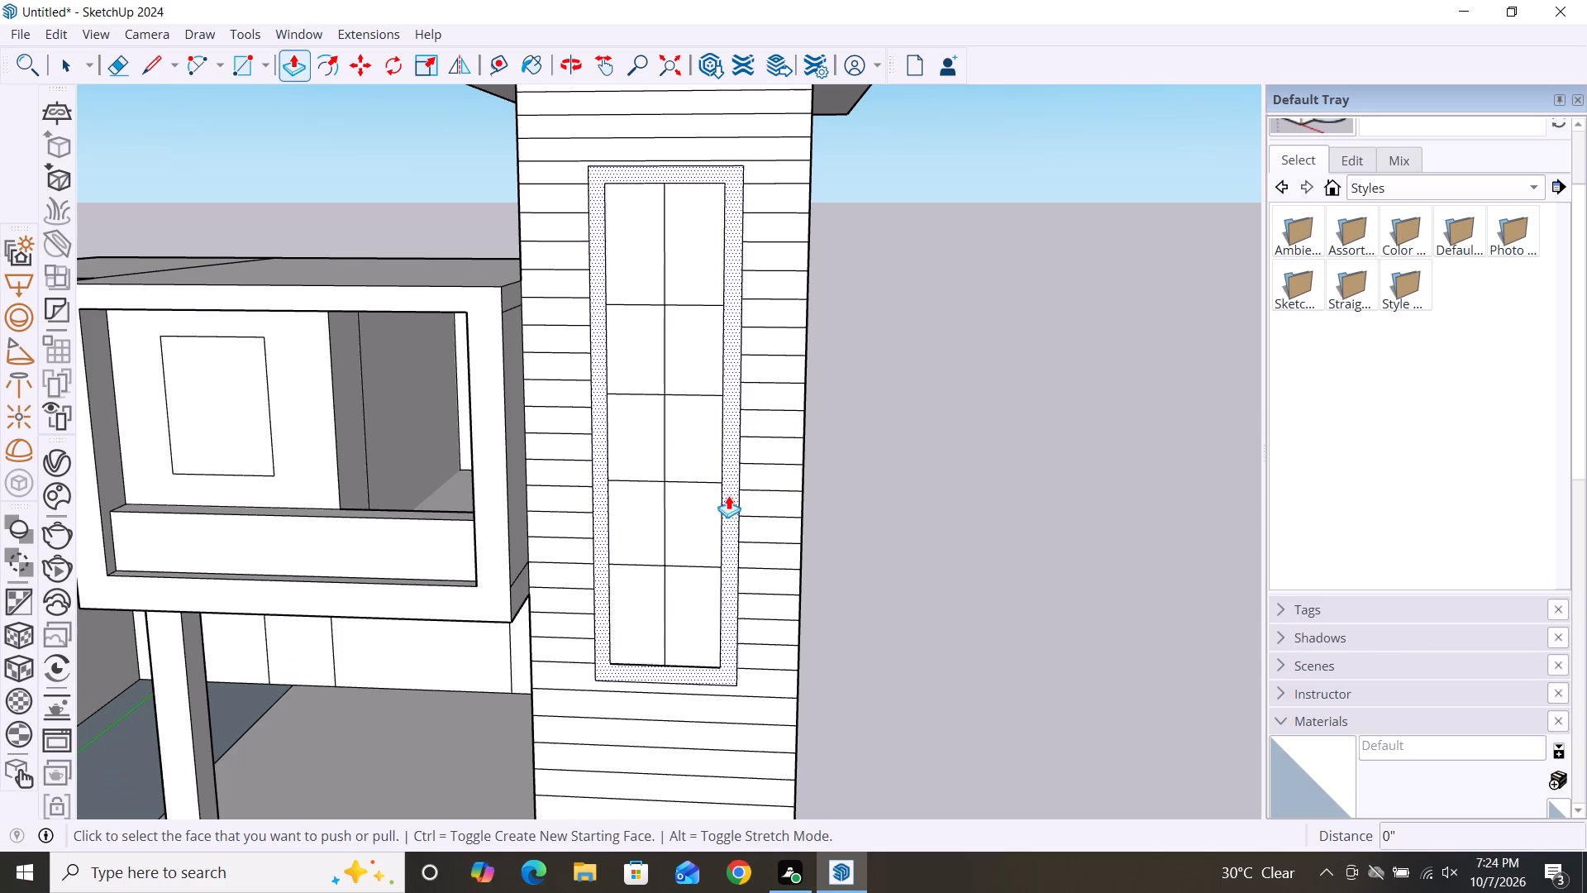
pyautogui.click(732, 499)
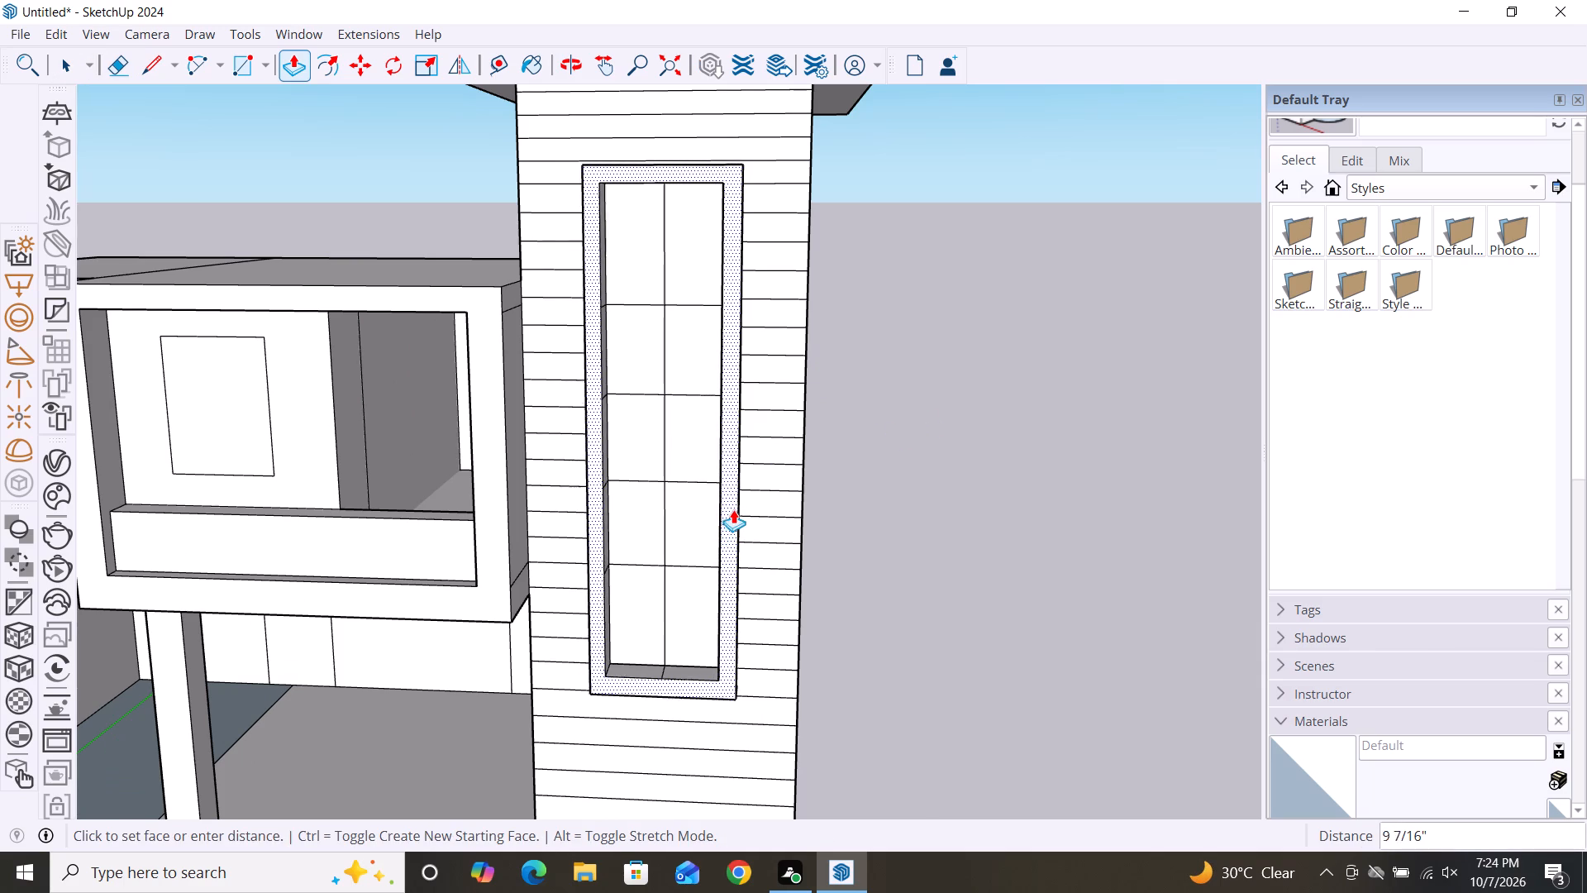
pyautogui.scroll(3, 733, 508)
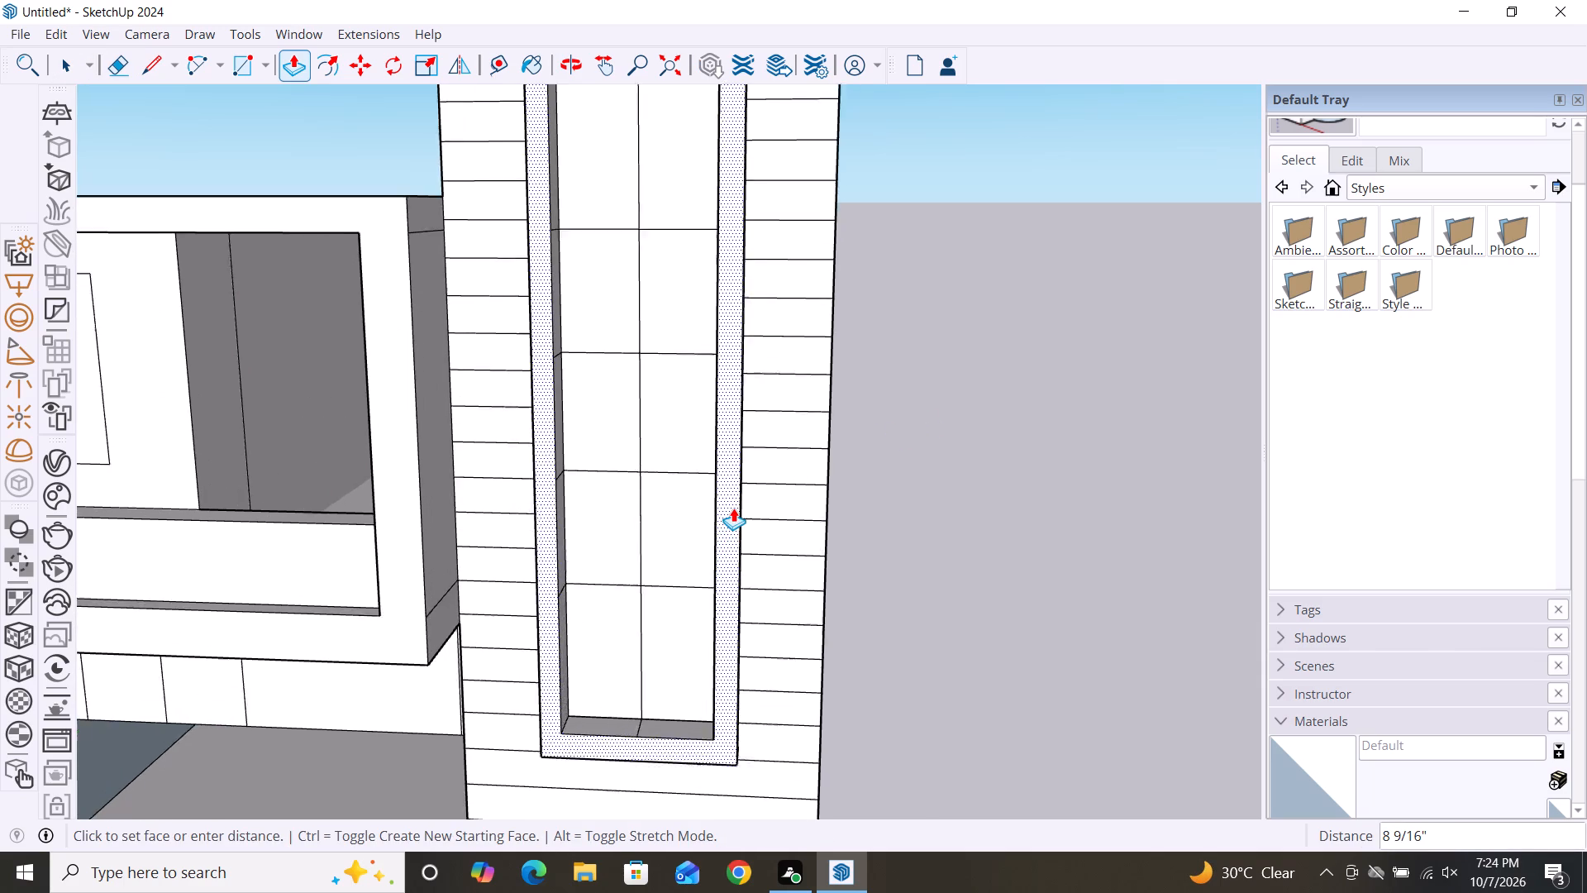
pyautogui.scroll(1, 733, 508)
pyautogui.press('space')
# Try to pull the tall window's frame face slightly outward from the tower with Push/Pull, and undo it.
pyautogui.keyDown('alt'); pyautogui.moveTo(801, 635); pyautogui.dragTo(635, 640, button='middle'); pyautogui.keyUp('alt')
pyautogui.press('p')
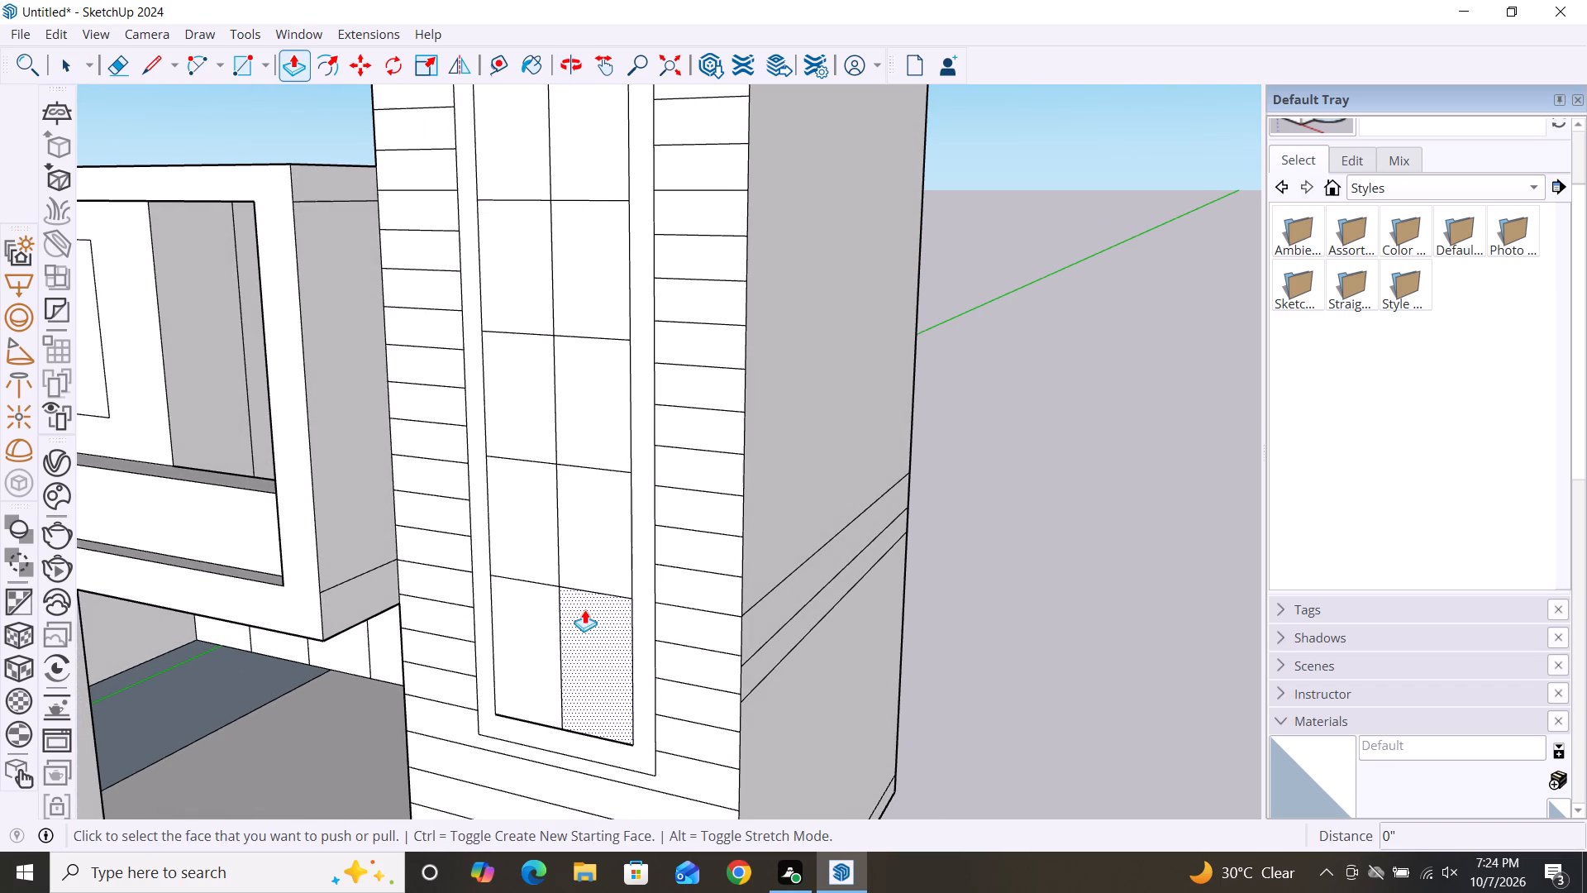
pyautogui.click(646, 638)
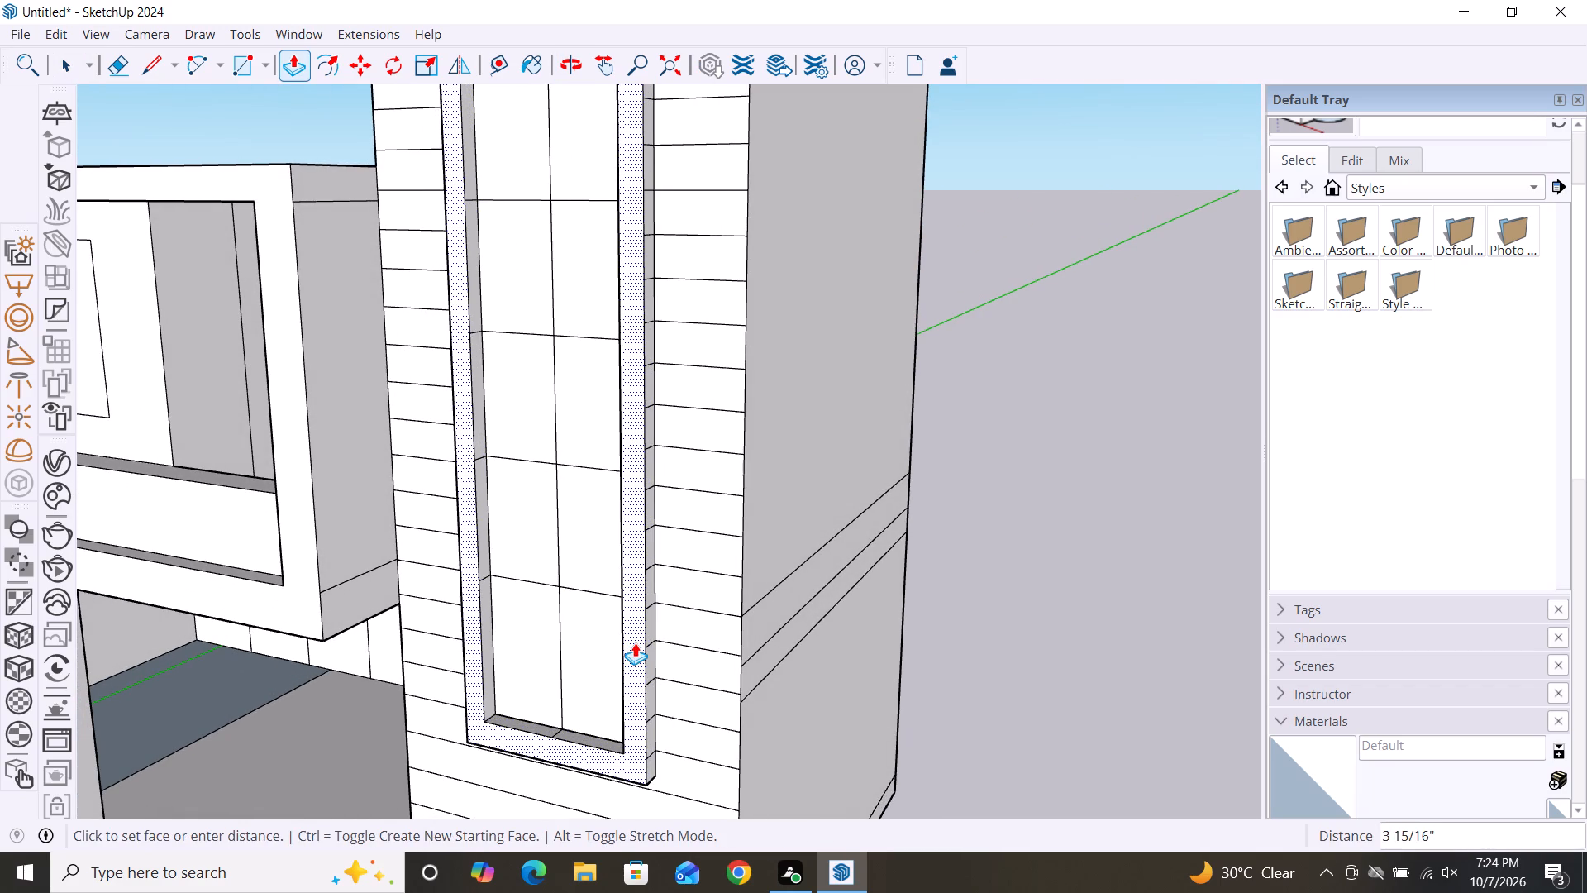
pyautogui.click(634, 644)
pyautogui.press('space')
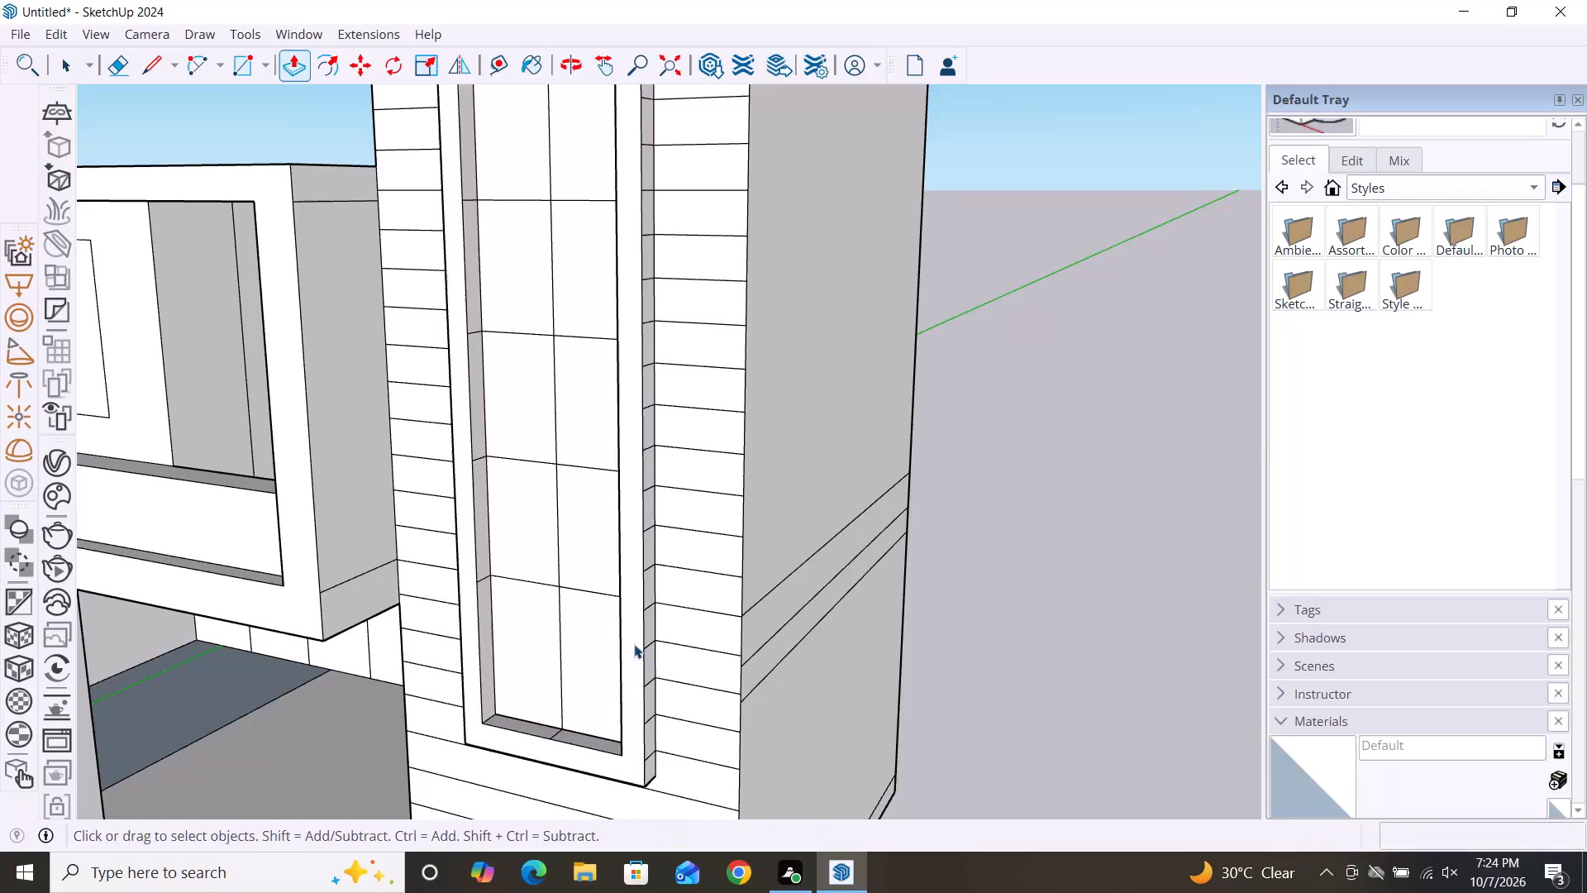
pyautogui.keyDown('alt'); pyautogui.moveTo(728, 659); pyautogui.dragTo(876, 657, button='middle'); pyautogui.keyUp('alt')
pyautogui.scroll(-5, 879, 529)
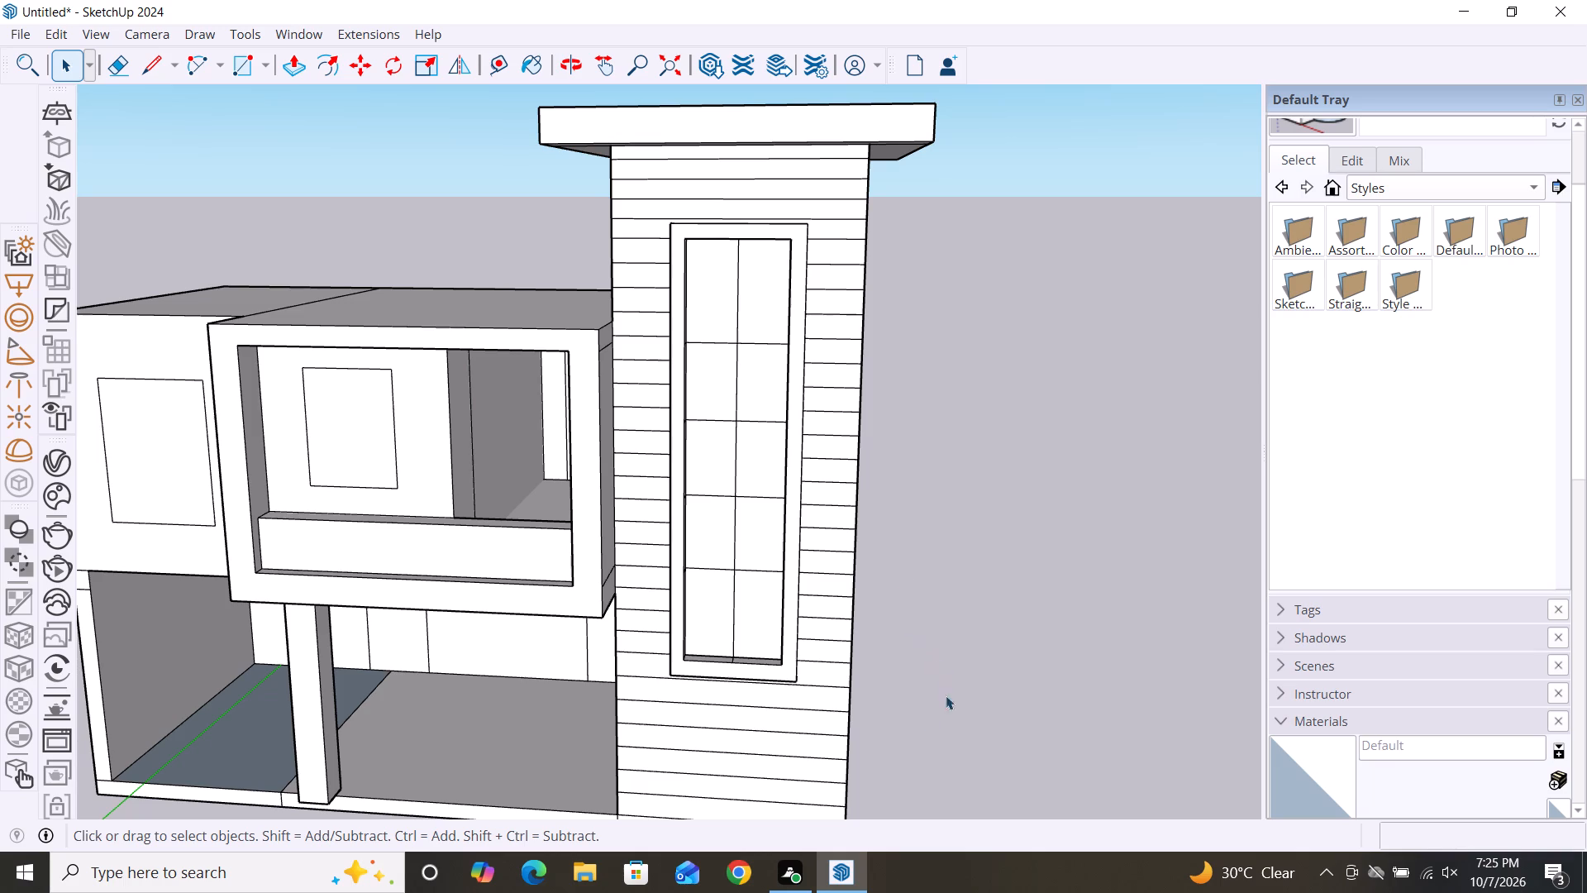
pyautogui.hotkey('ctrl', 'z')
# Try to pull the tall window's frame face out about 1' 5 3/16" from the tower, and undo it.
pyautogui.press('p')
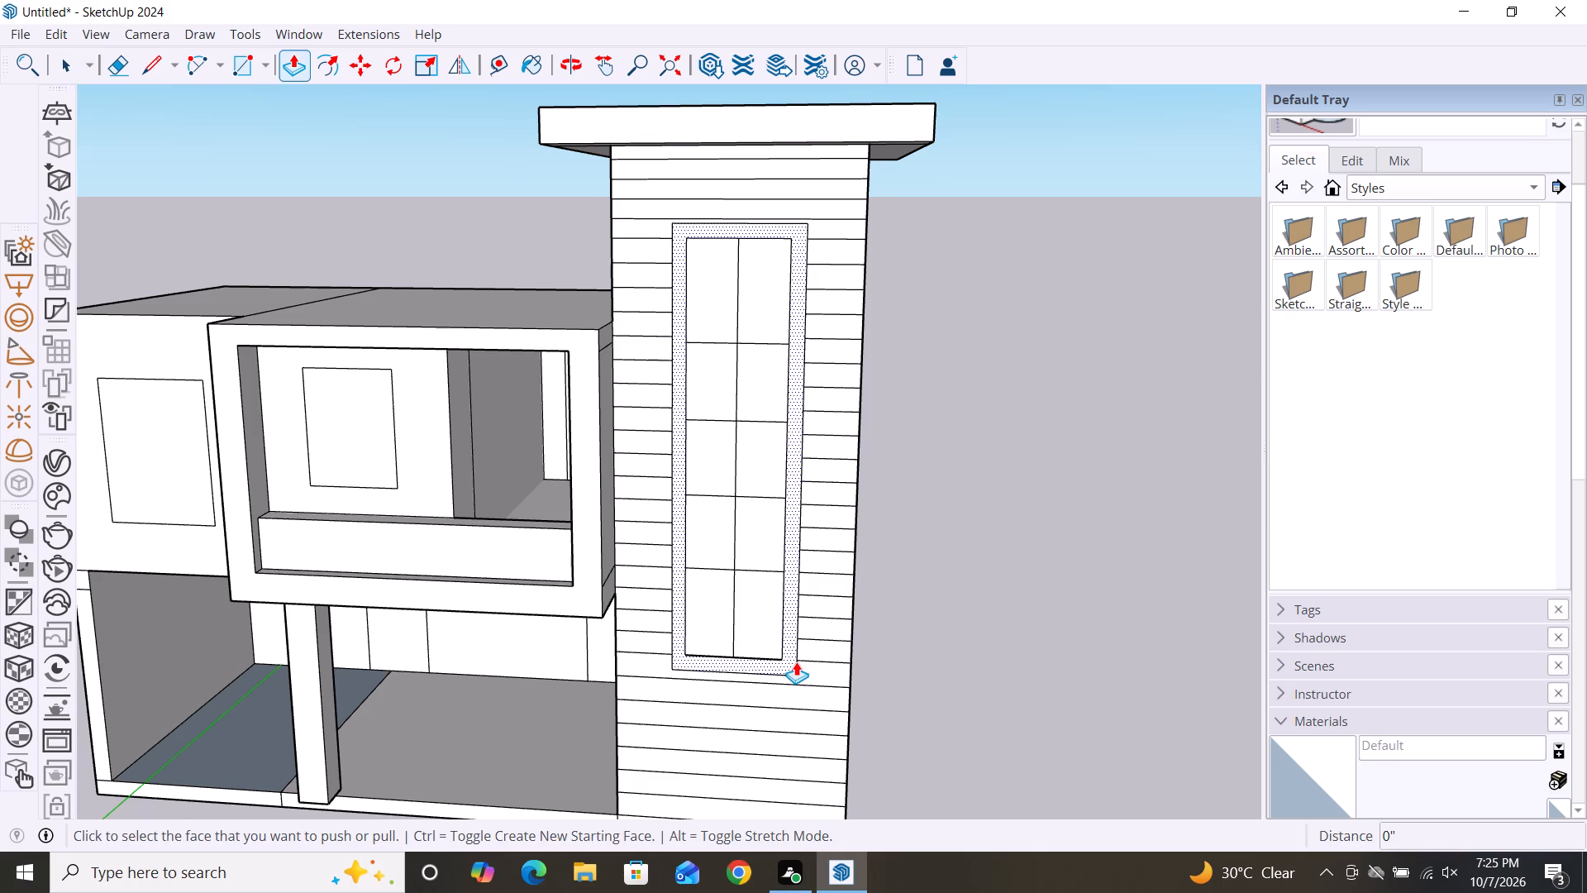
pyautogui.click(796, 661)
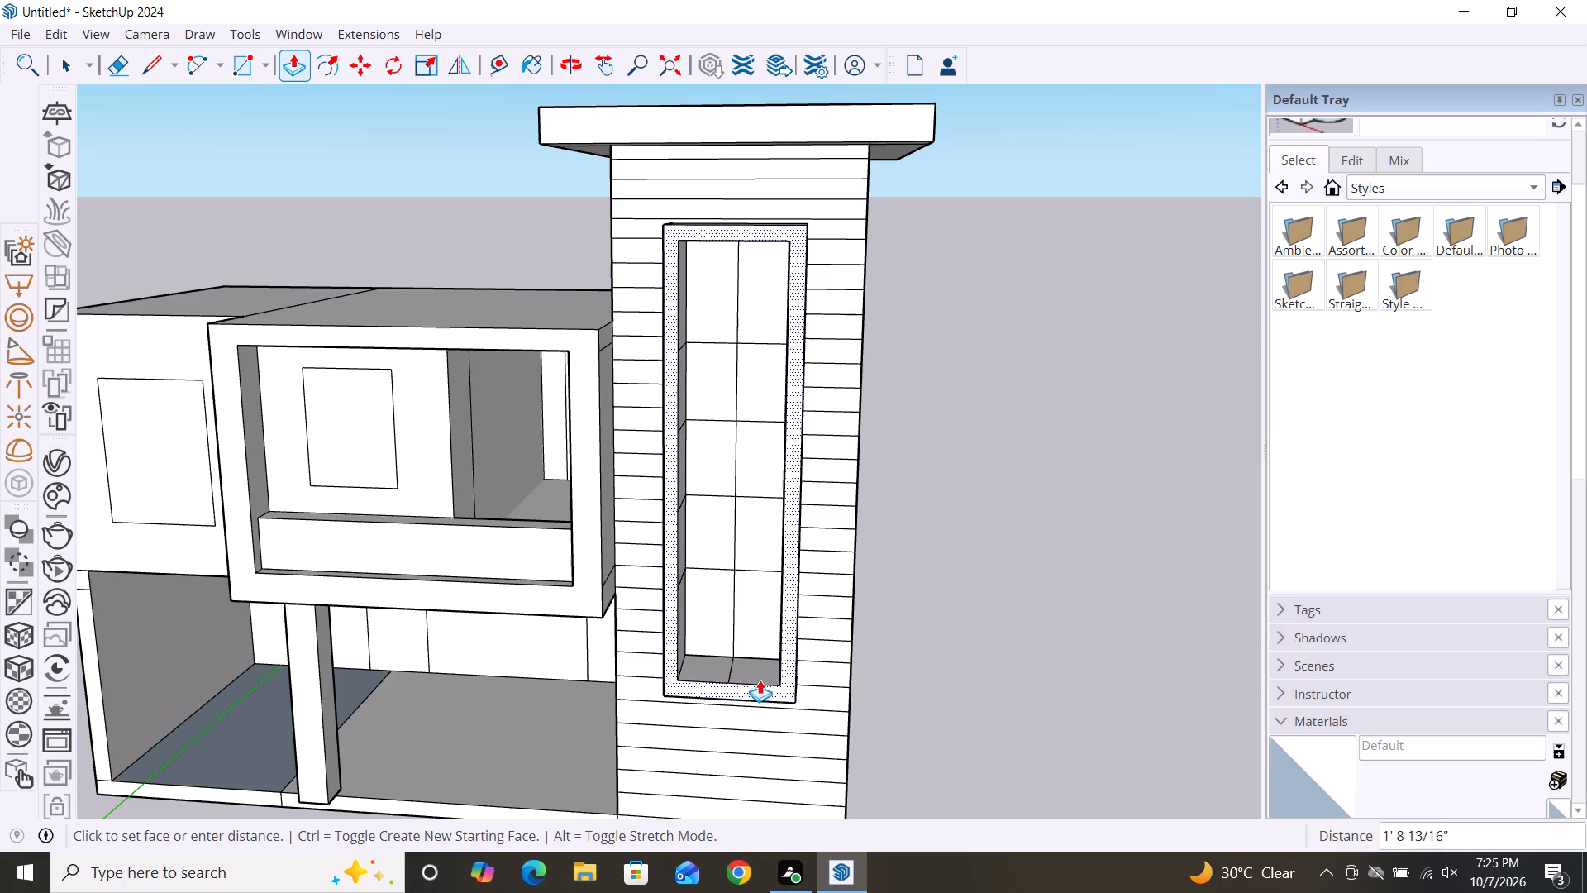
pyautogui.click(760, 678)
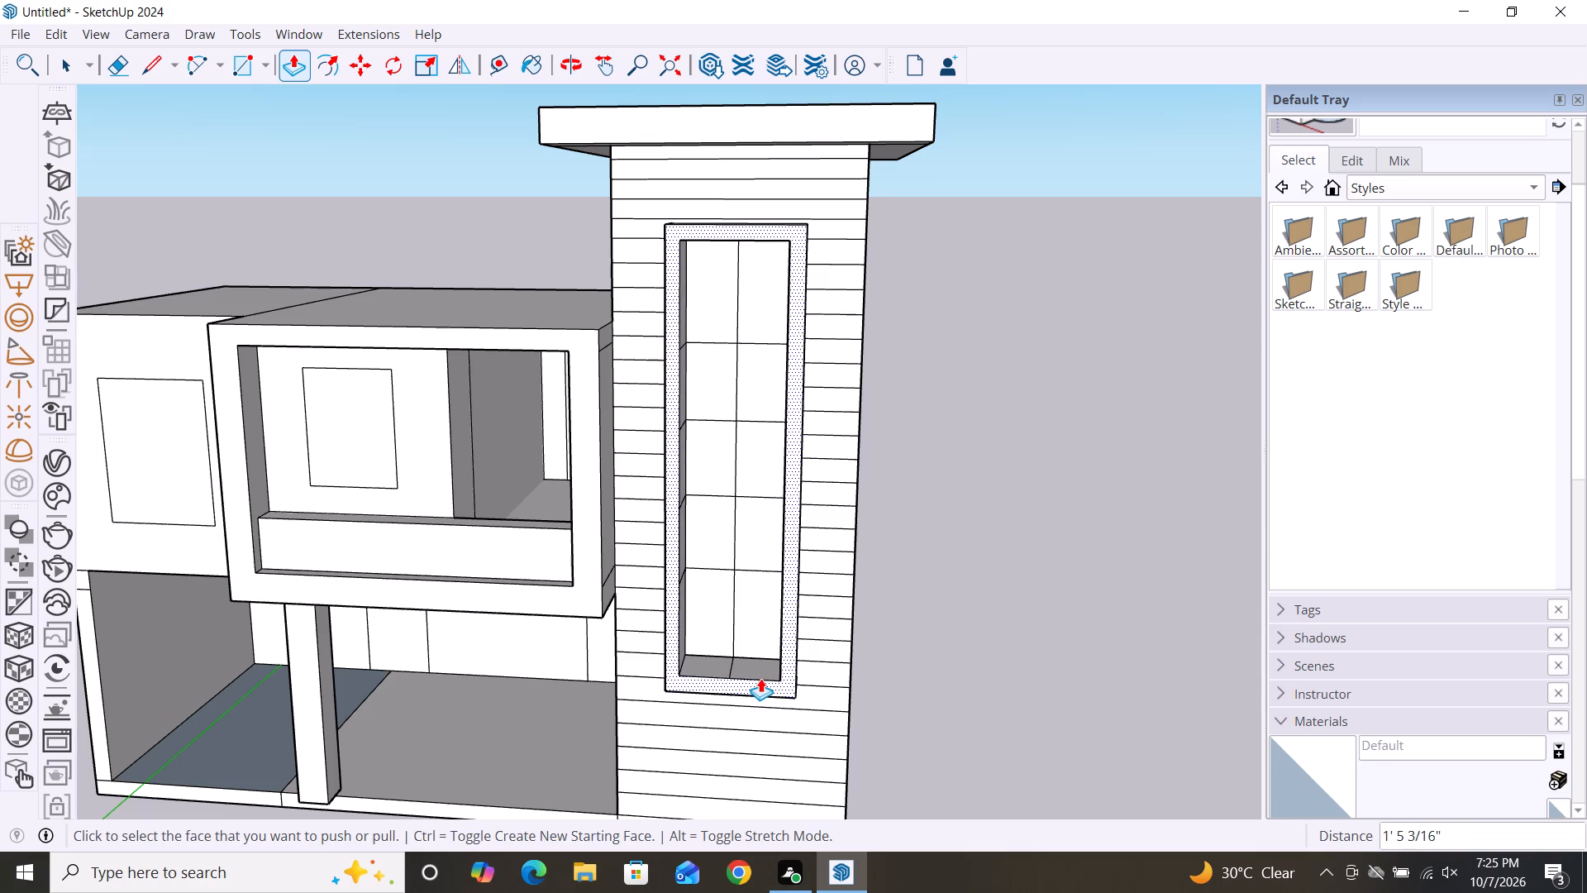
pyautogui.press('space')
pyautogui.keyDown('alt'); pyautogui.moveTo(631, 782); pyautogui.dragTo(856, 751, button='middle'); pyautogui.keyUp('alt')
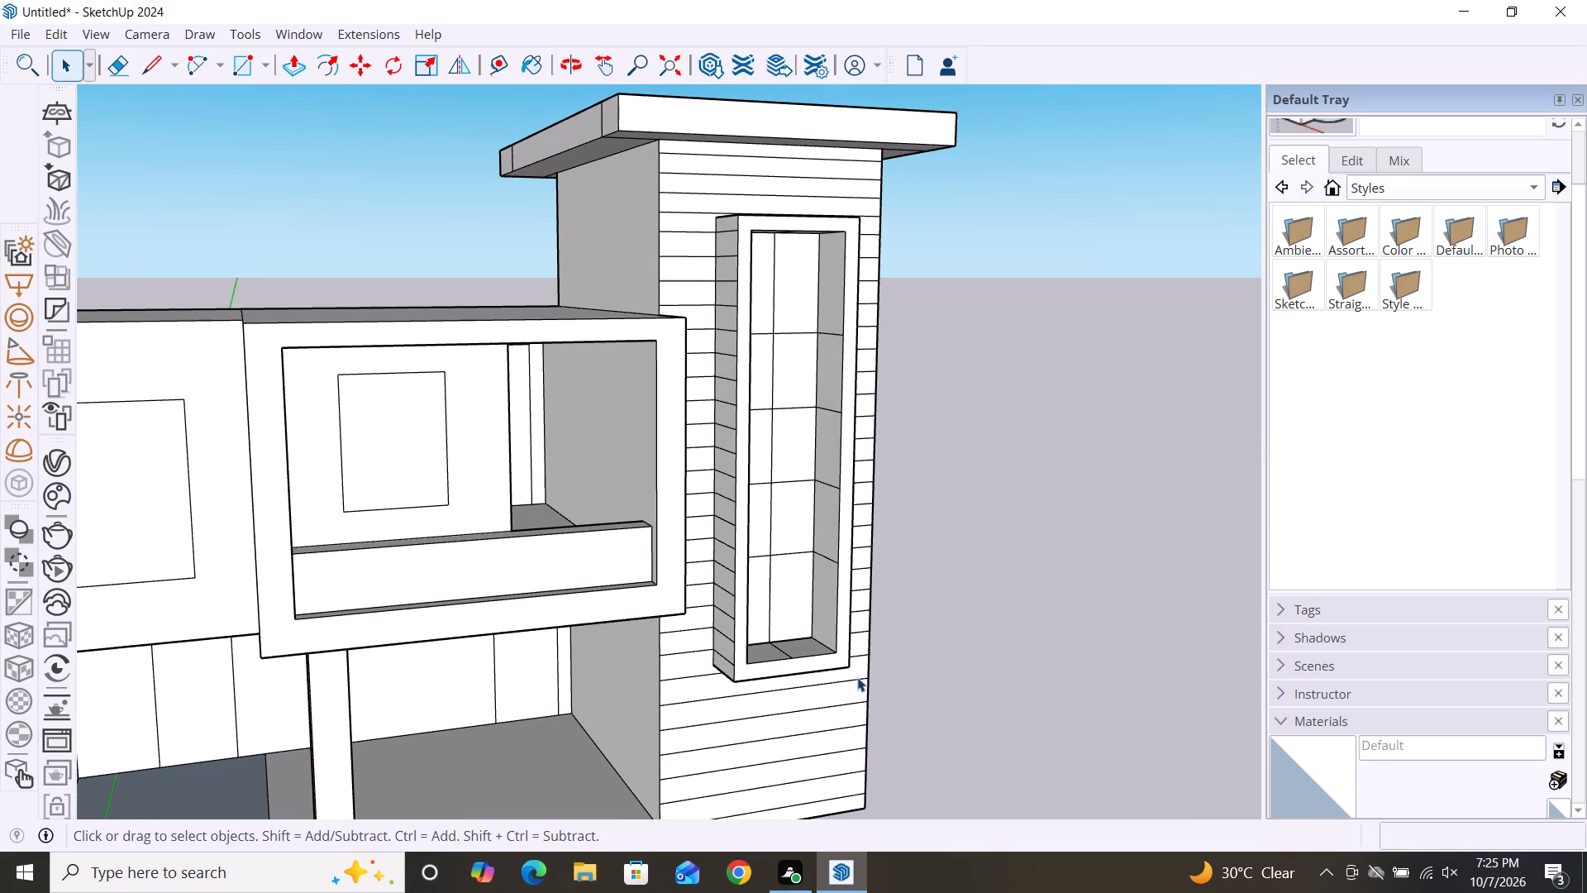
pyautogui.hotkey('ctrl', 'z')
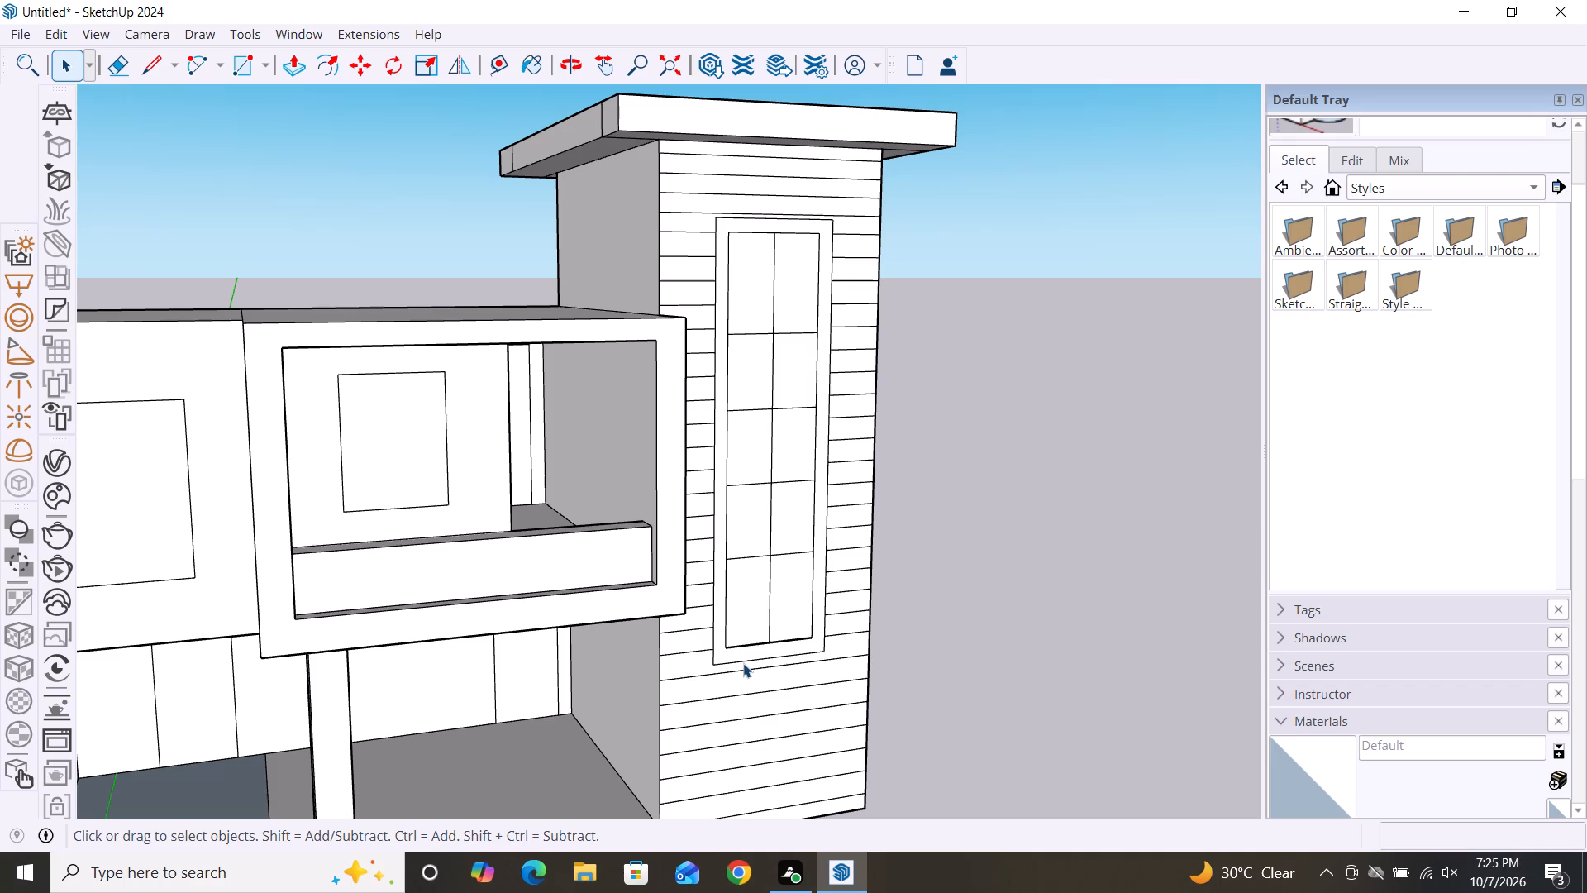
# Pull the tall window's frame face out about 7 3/4" from the tower's front face with Push/Pull.
pyautogui.press('p')
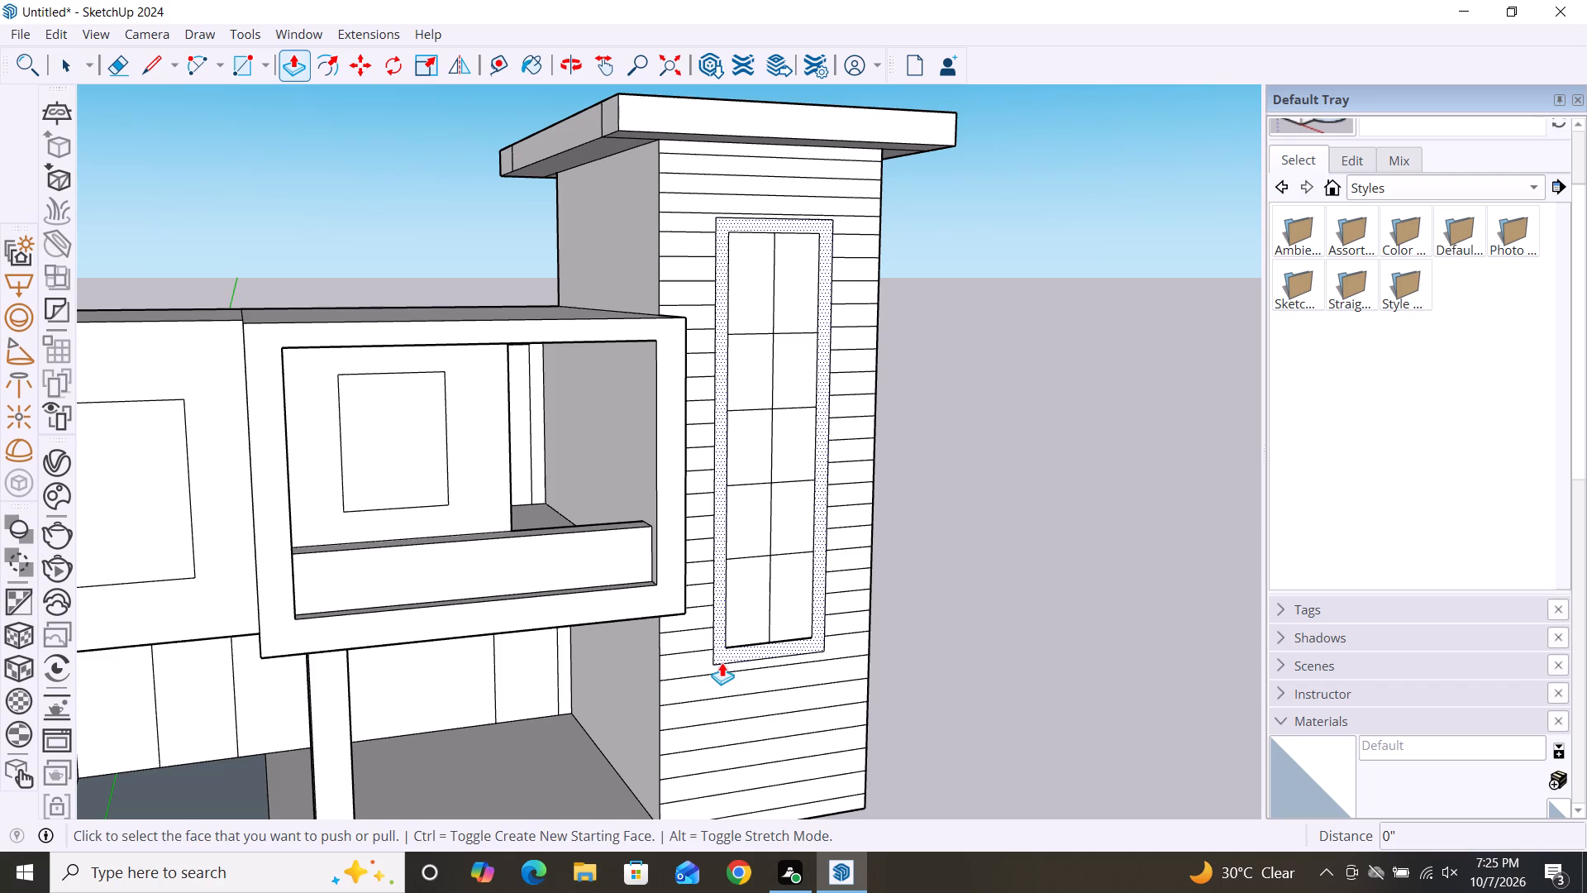
pyautogui.click(722, 662)
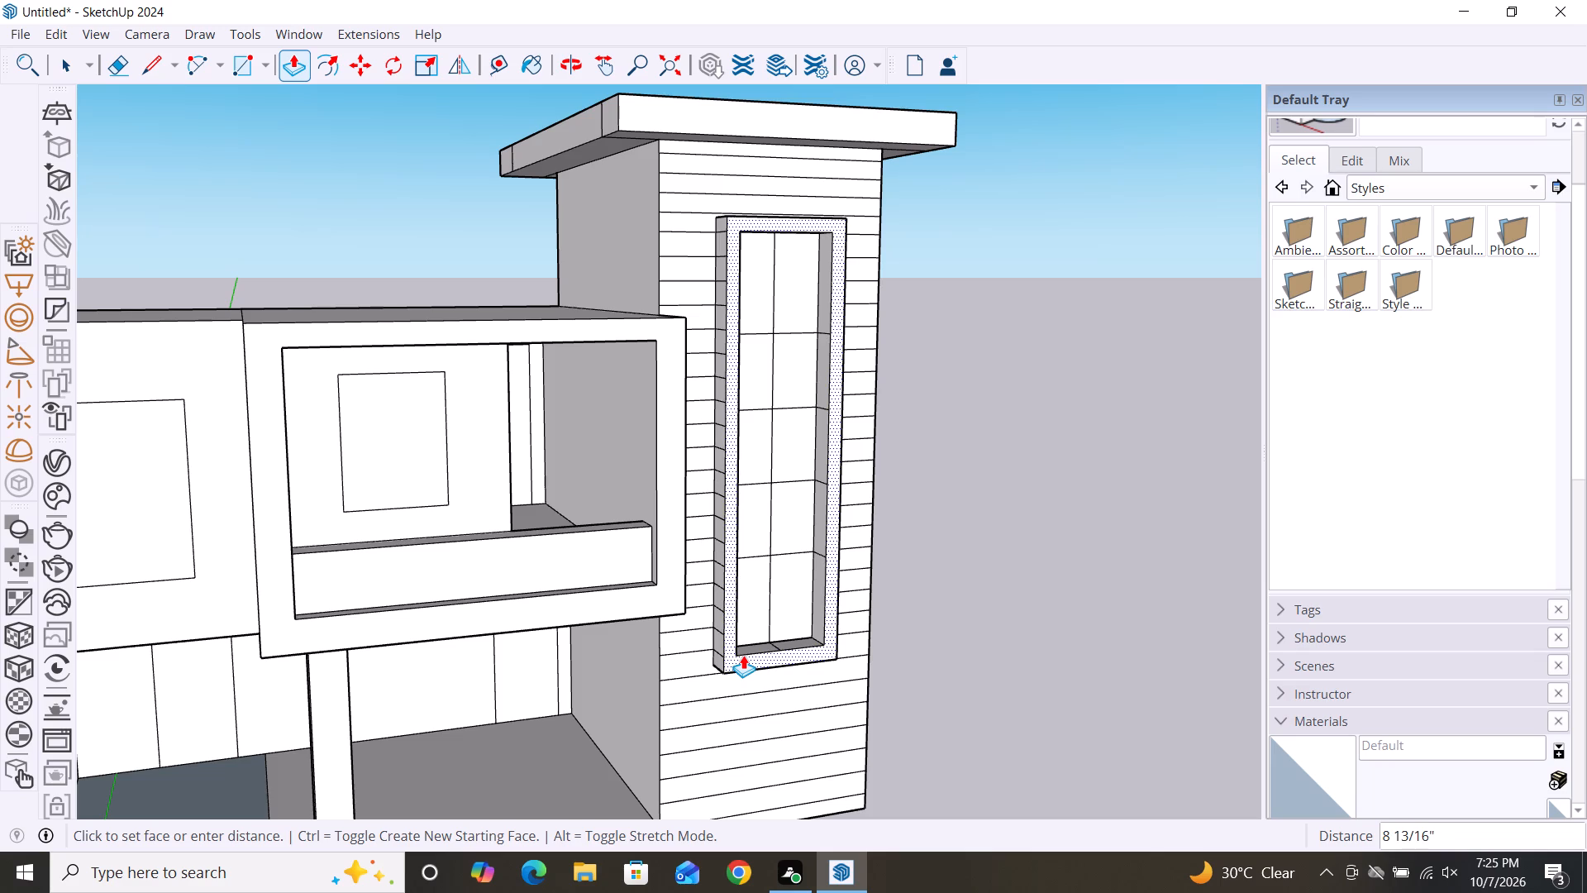
pyautogui.click(738, 659)
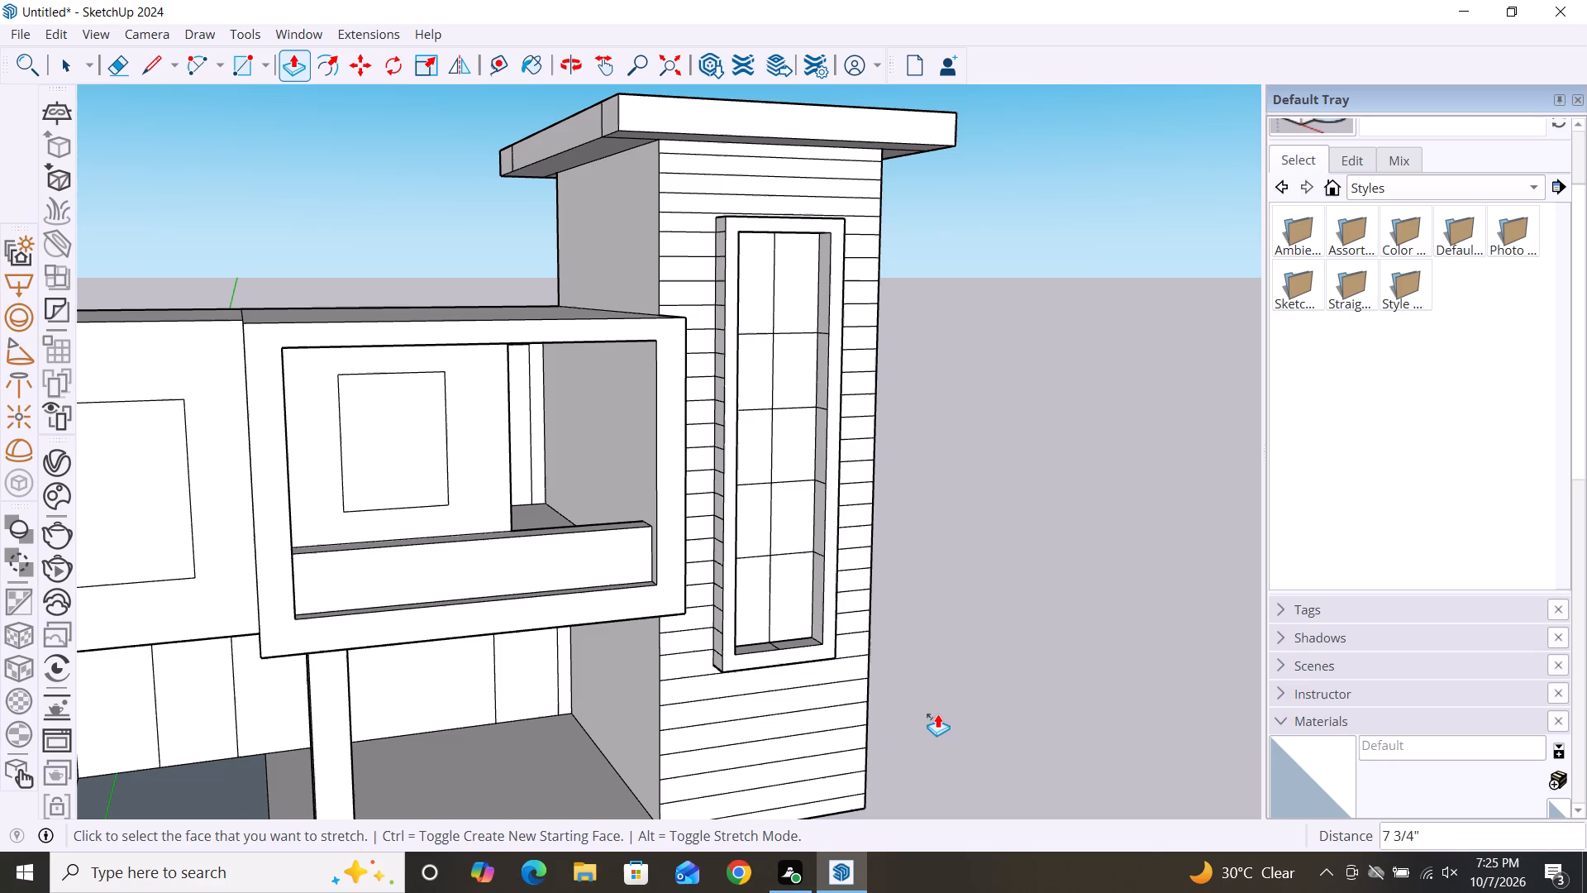
pyautogui.press('space')
# Erase the top three siding segments crossing the left outer side face of the tall window's protruding frame.
pyautogui.keyDown('alt'); pyautogui.moveTo(964, 697); pyautogui.dragTo(808, 718, button='middle'); pyautogui.keyUp('alt')
pyautogui.scroll(-3, 878, 582)
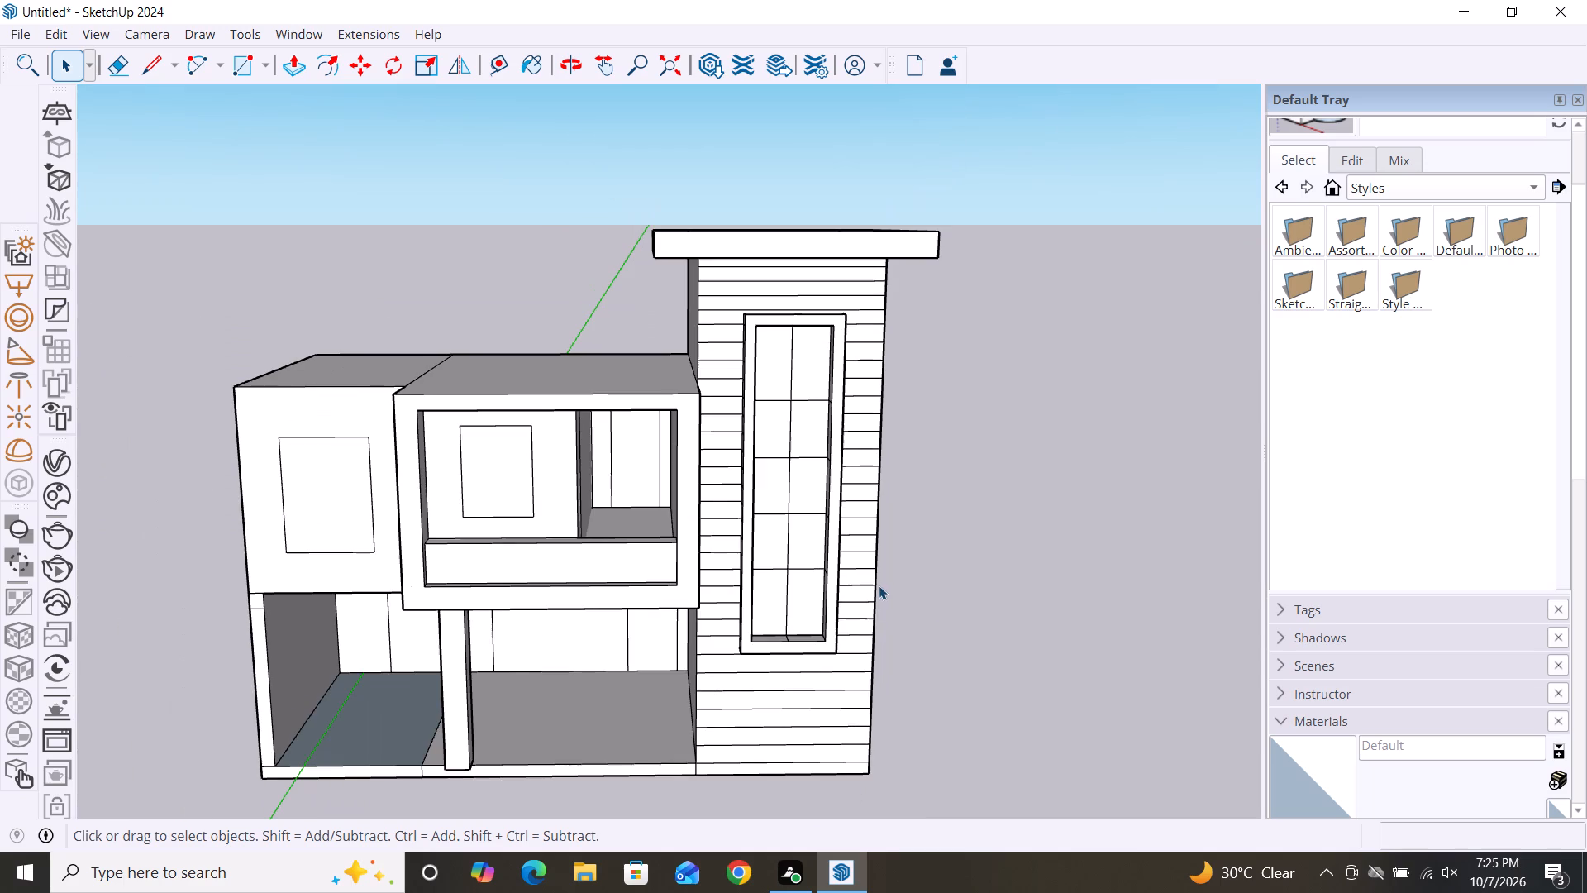
pyautogui.moveTo(741, 591); pyautogui.dragTo(960, 588, button='middle')
pyautogui.scroll(3, 760, 374)
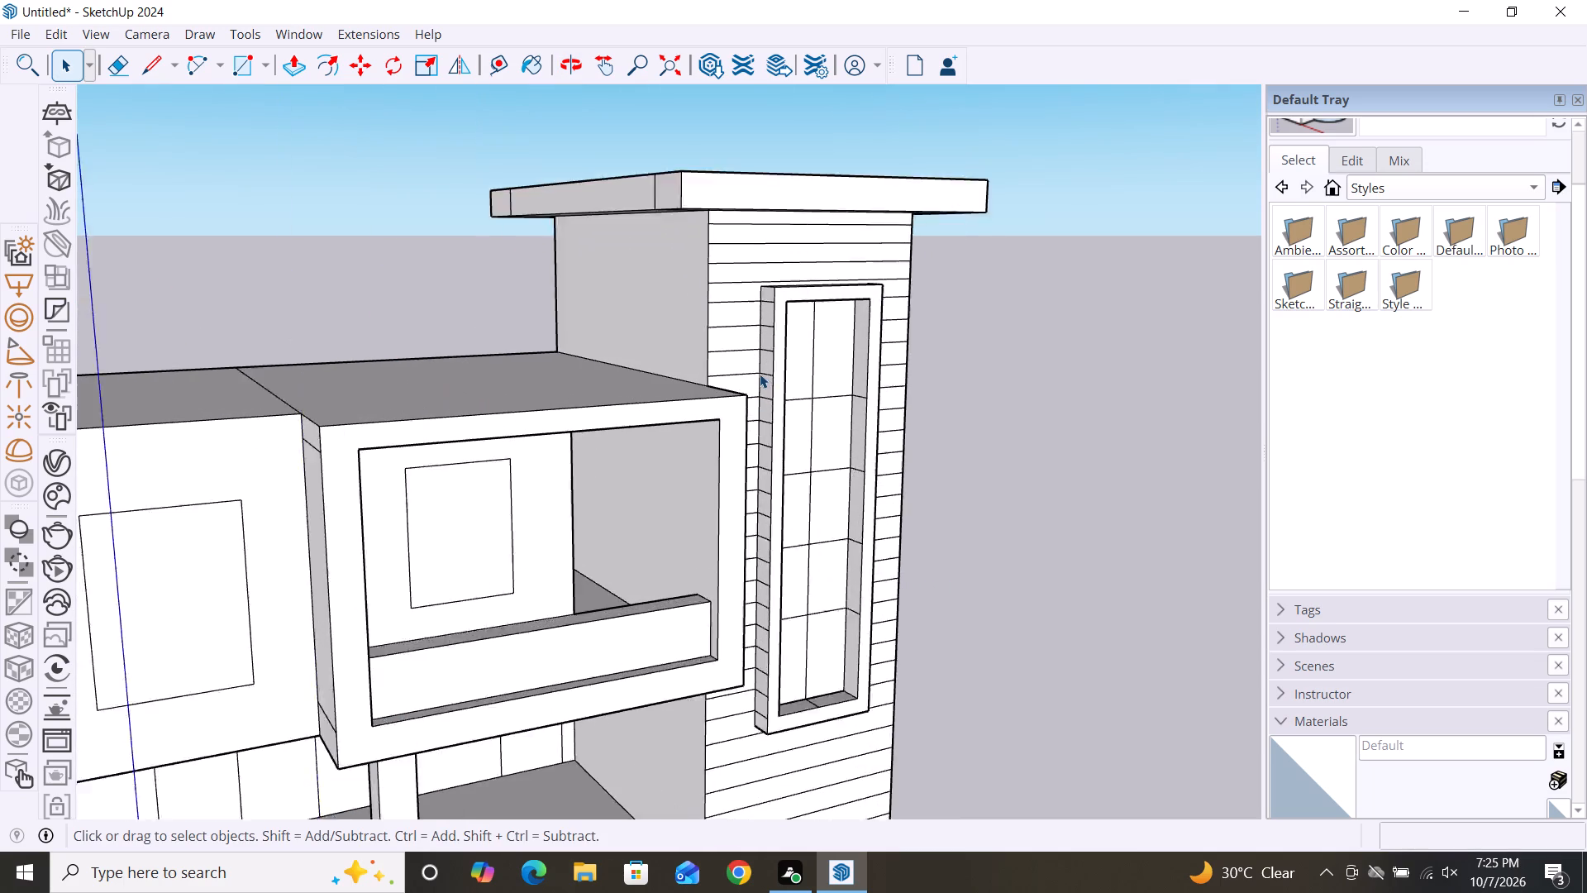
pyautogui.scroll(4, 760, 374)
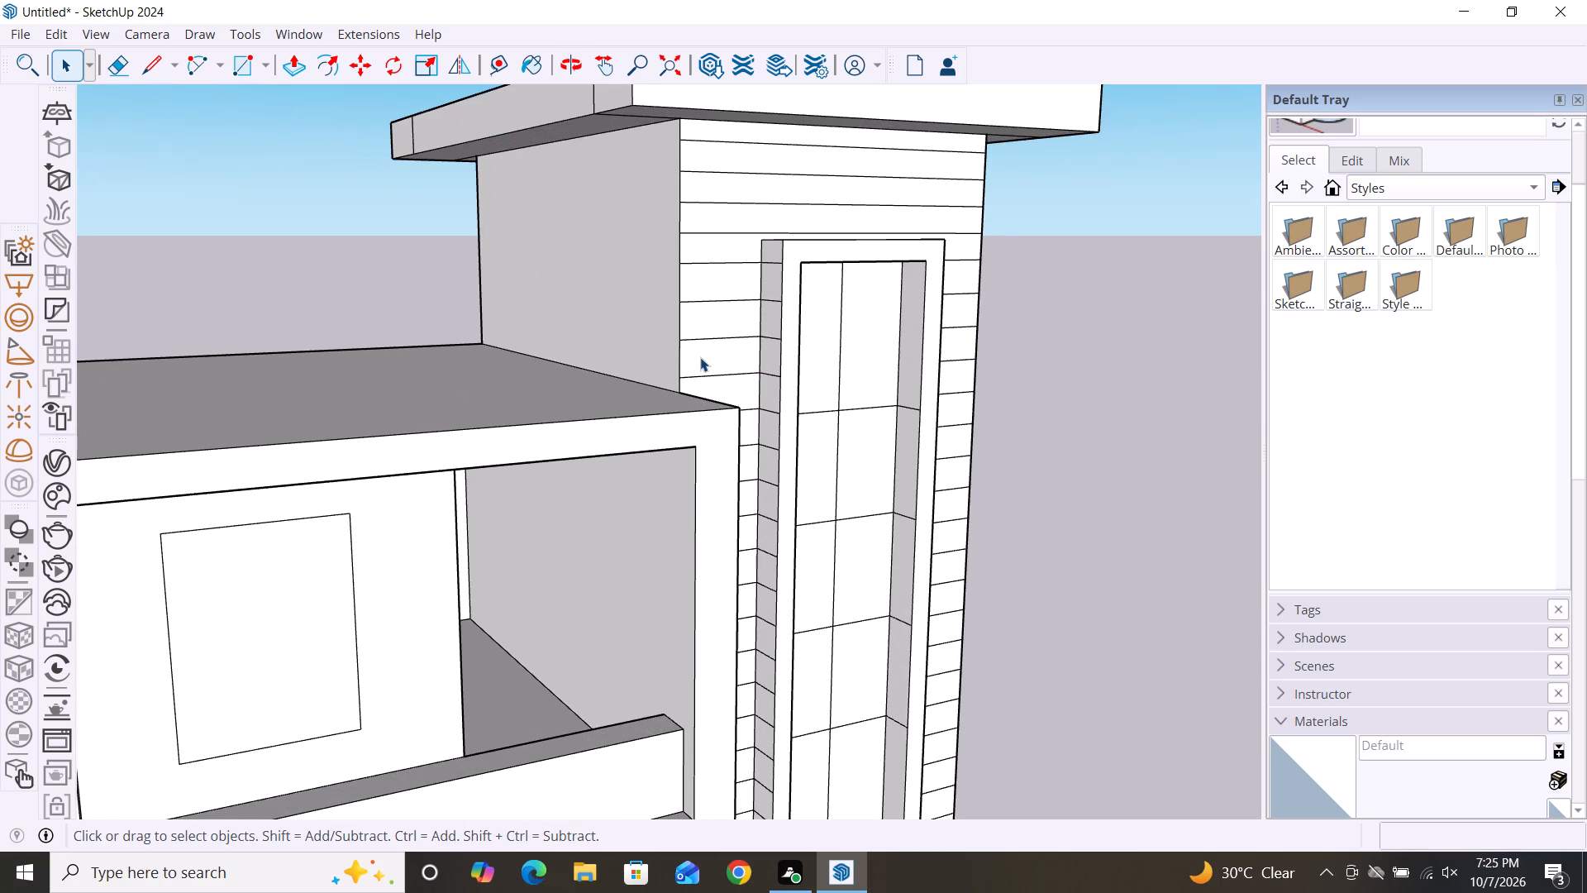
pyautogui.press('e')
pyautogui.click(764, 265)
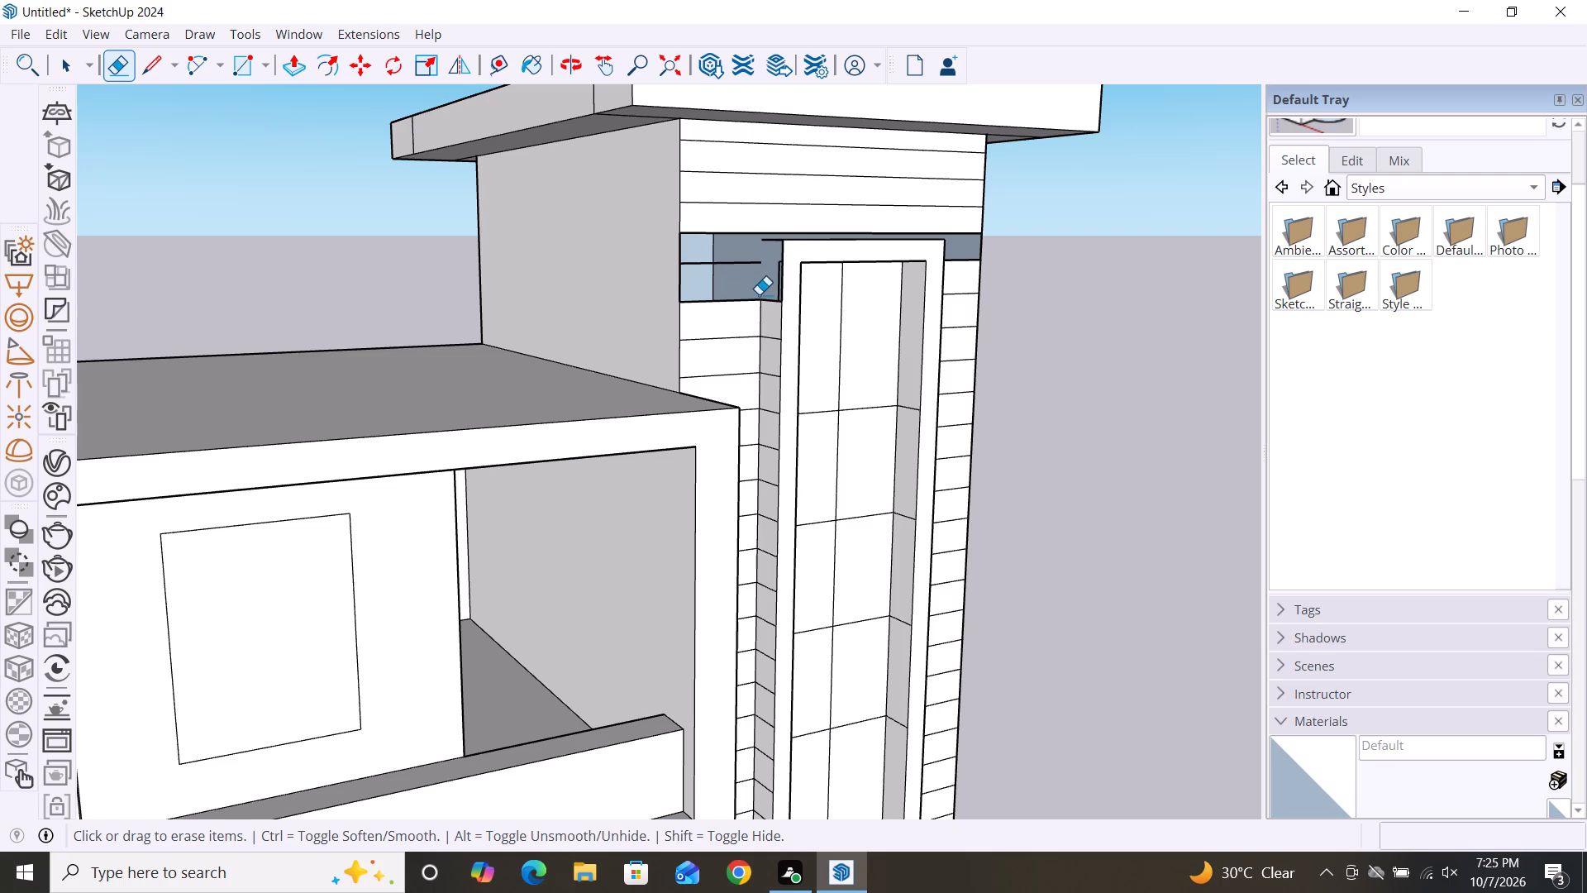
pyautogui.hotkey('ctrl', 'z')
pyautogui.scroll(7, 758, 298)
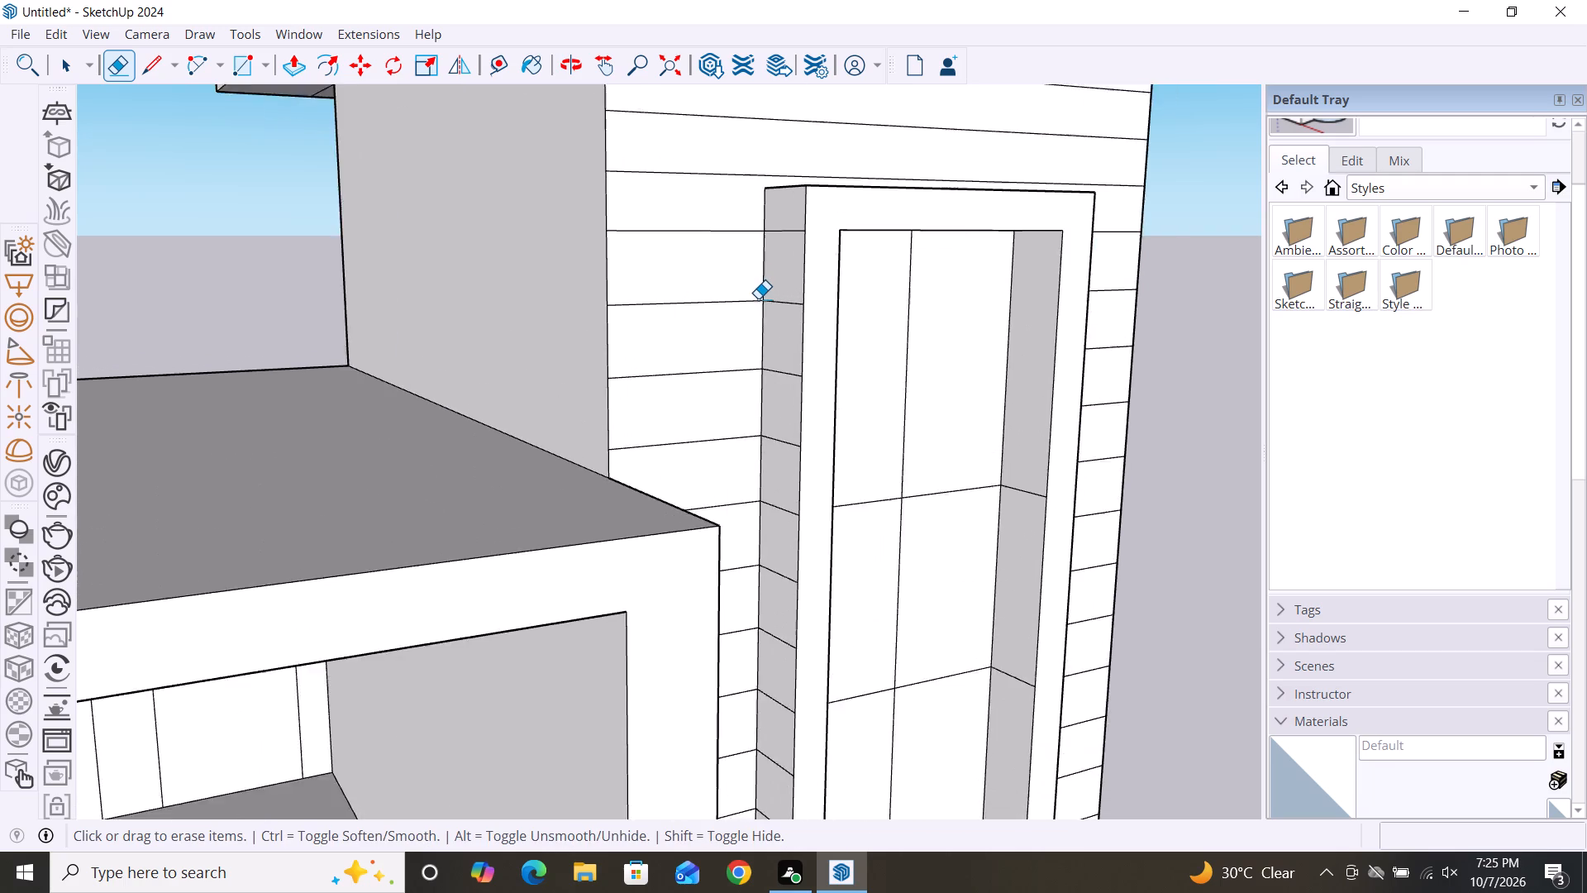
pyautogui.click(789, 222)
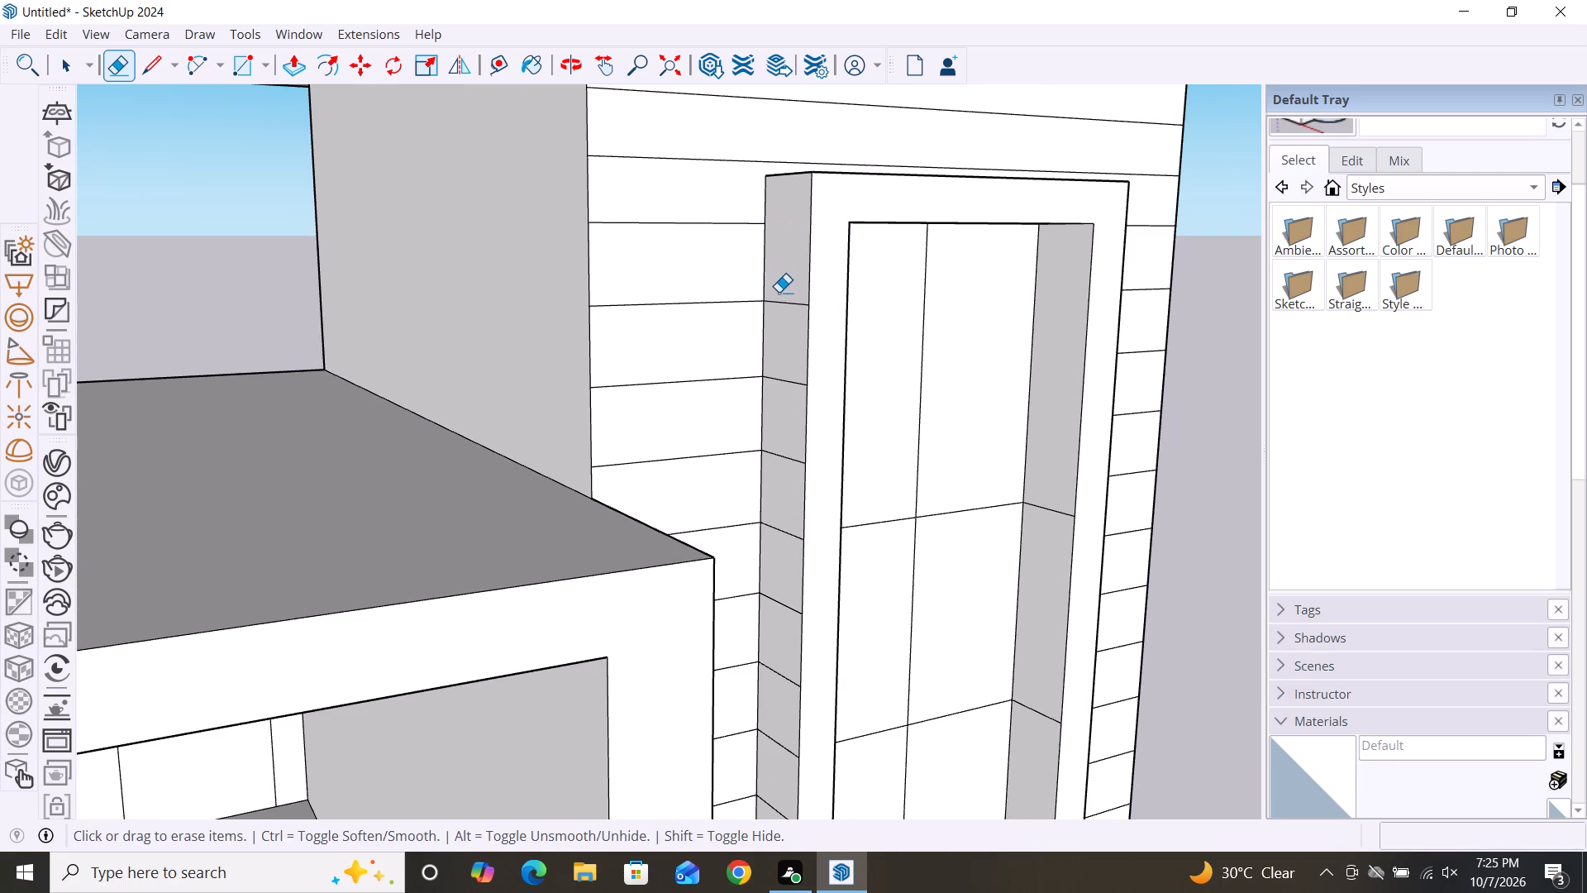
pyautogui.click(780, 303)
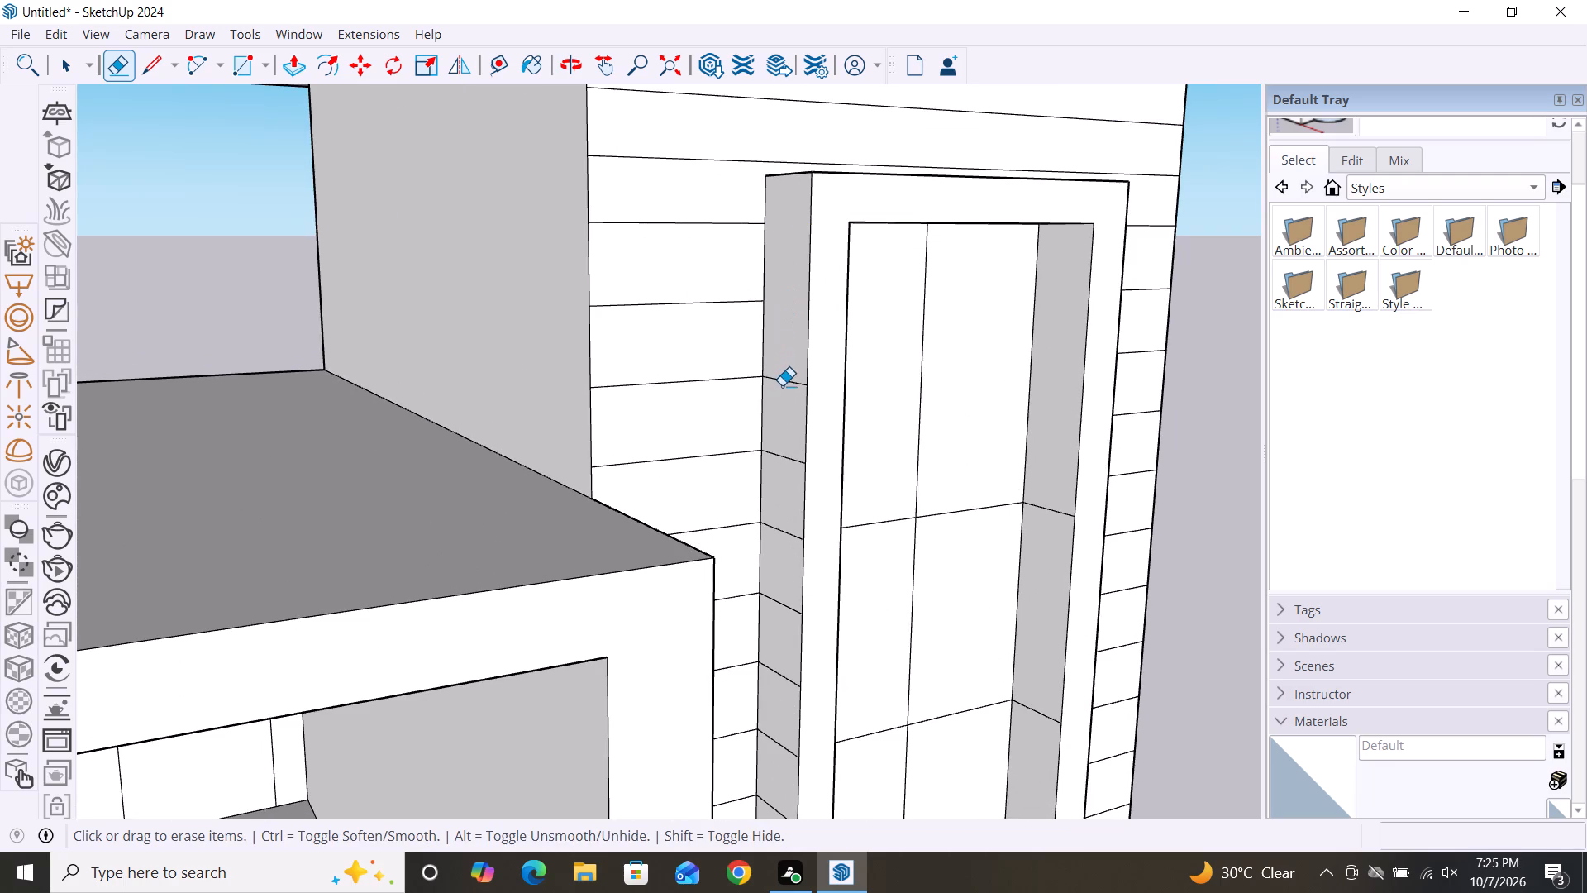
pyautogui.click(783, 382)
# Erase the next siding segments down the left outer side face of the tall window's frame, around the balcony roof's level.
pyautogui.scroll(-4, 783, 283)
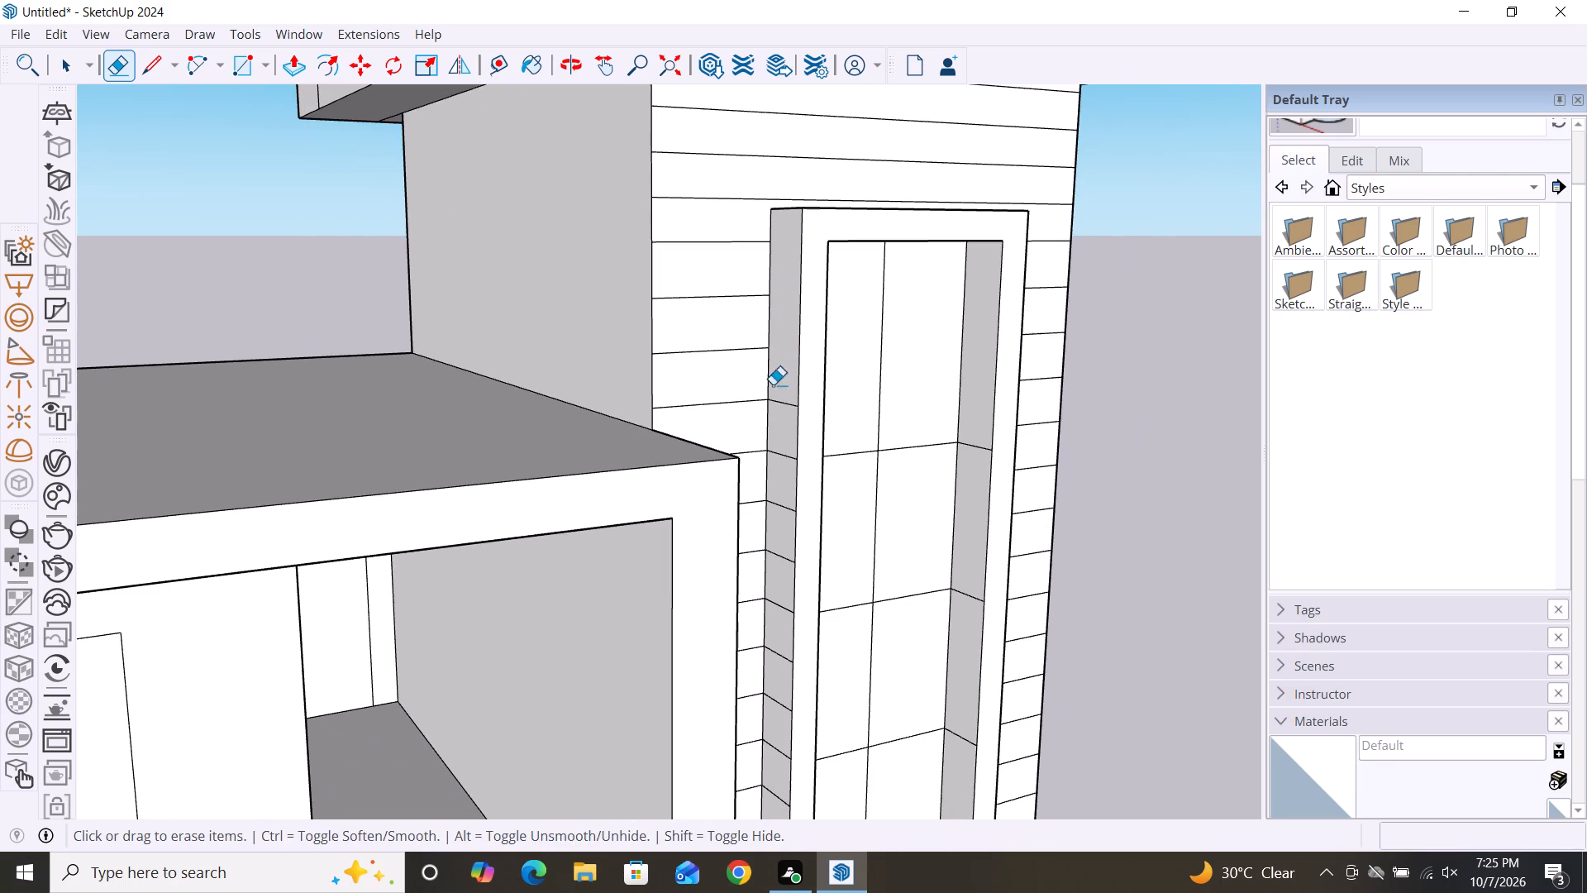
pyautogui.click(787, 404)
pyautogui.scroll(-4, 744, 239)
pyautogui.scroll(3, 758, 376)
pyautogui.click(766, 394)
pyautogui.scroll(5, 777, 337)
pyautogui.scroll(-5, 775, 308)
pyautogui.scroll(6, 755, 455)
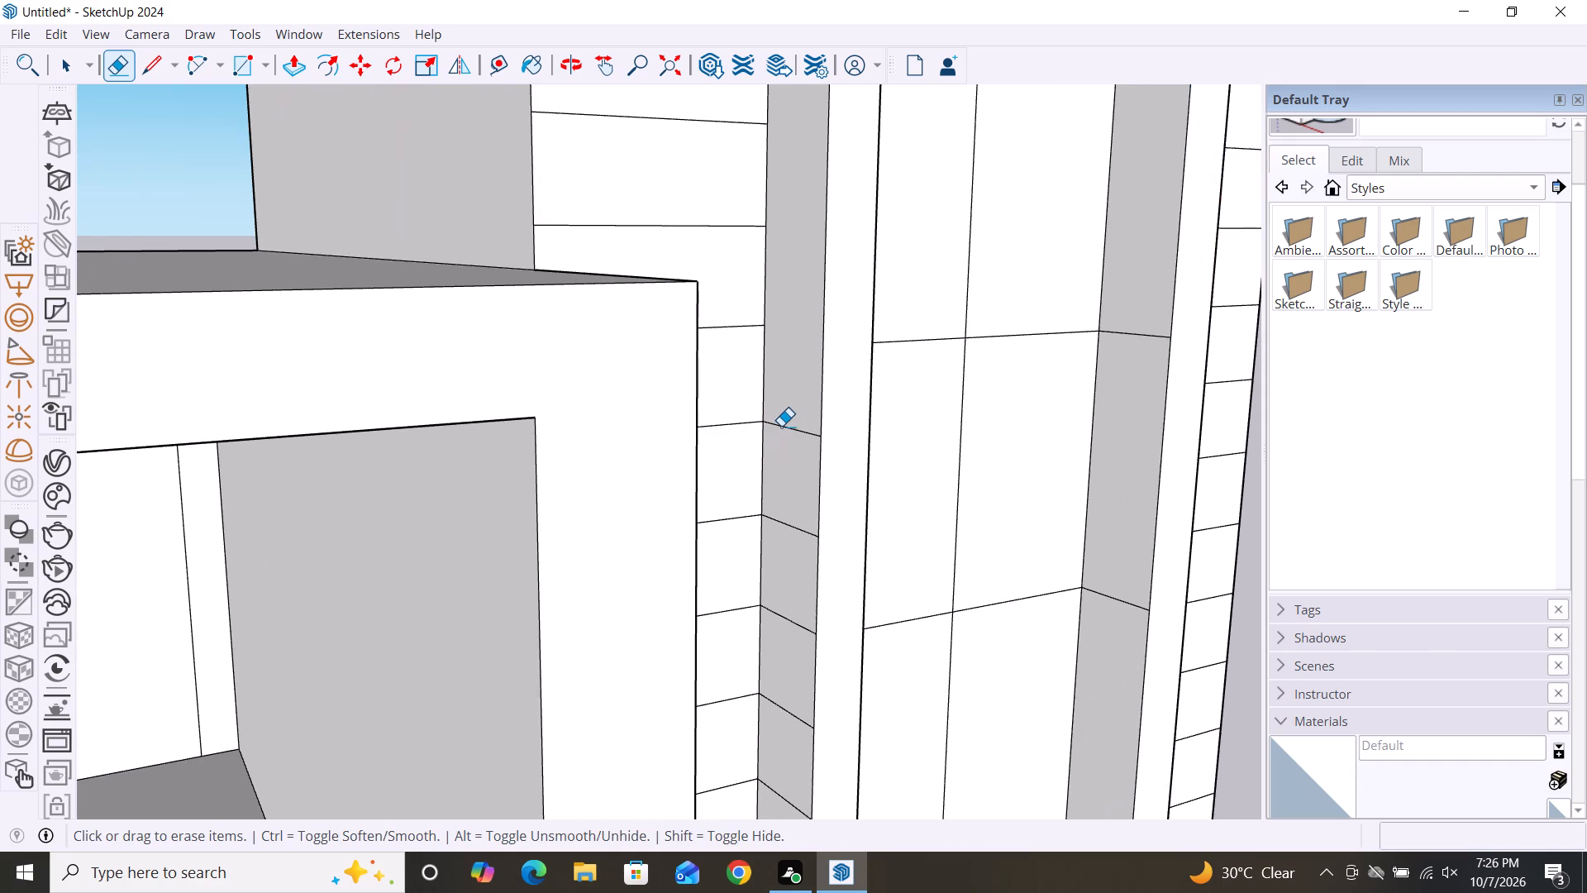
pyautogui.click(781, 426)
pyautogui.scroll(-5, 739, 251)
pyautogui.scroll(6, 727, 435)
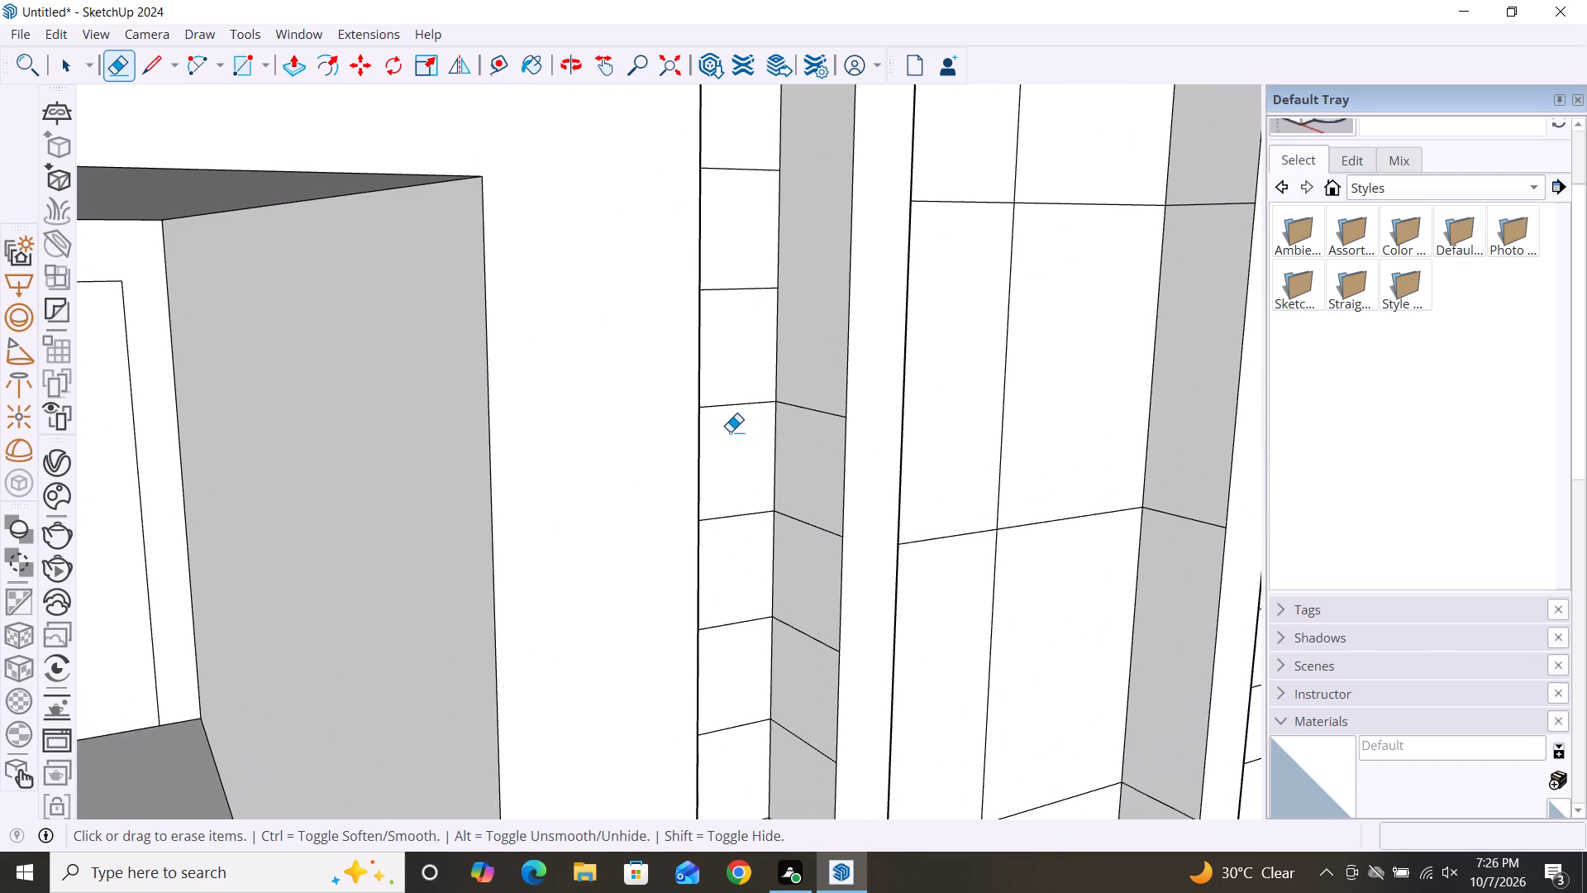
pyautogui.click(804, 413)
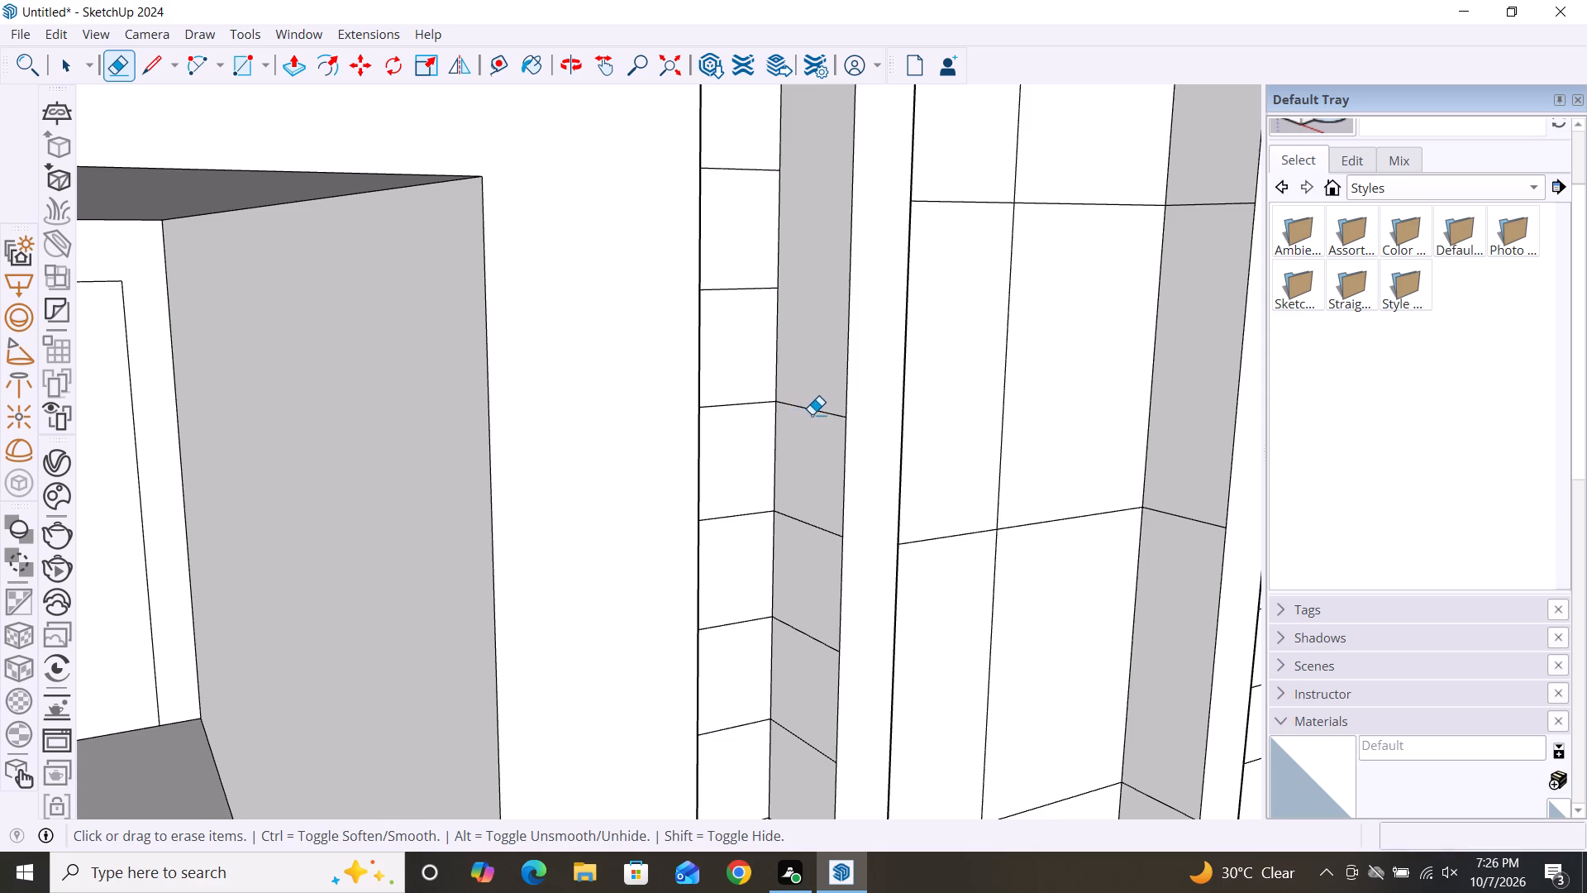
pyautogui.click(825, 415)
# Erase the next six siding segments down the middle of the tall window frame's left outer side face.
pyautogui.scroll(-5, 776, 286)
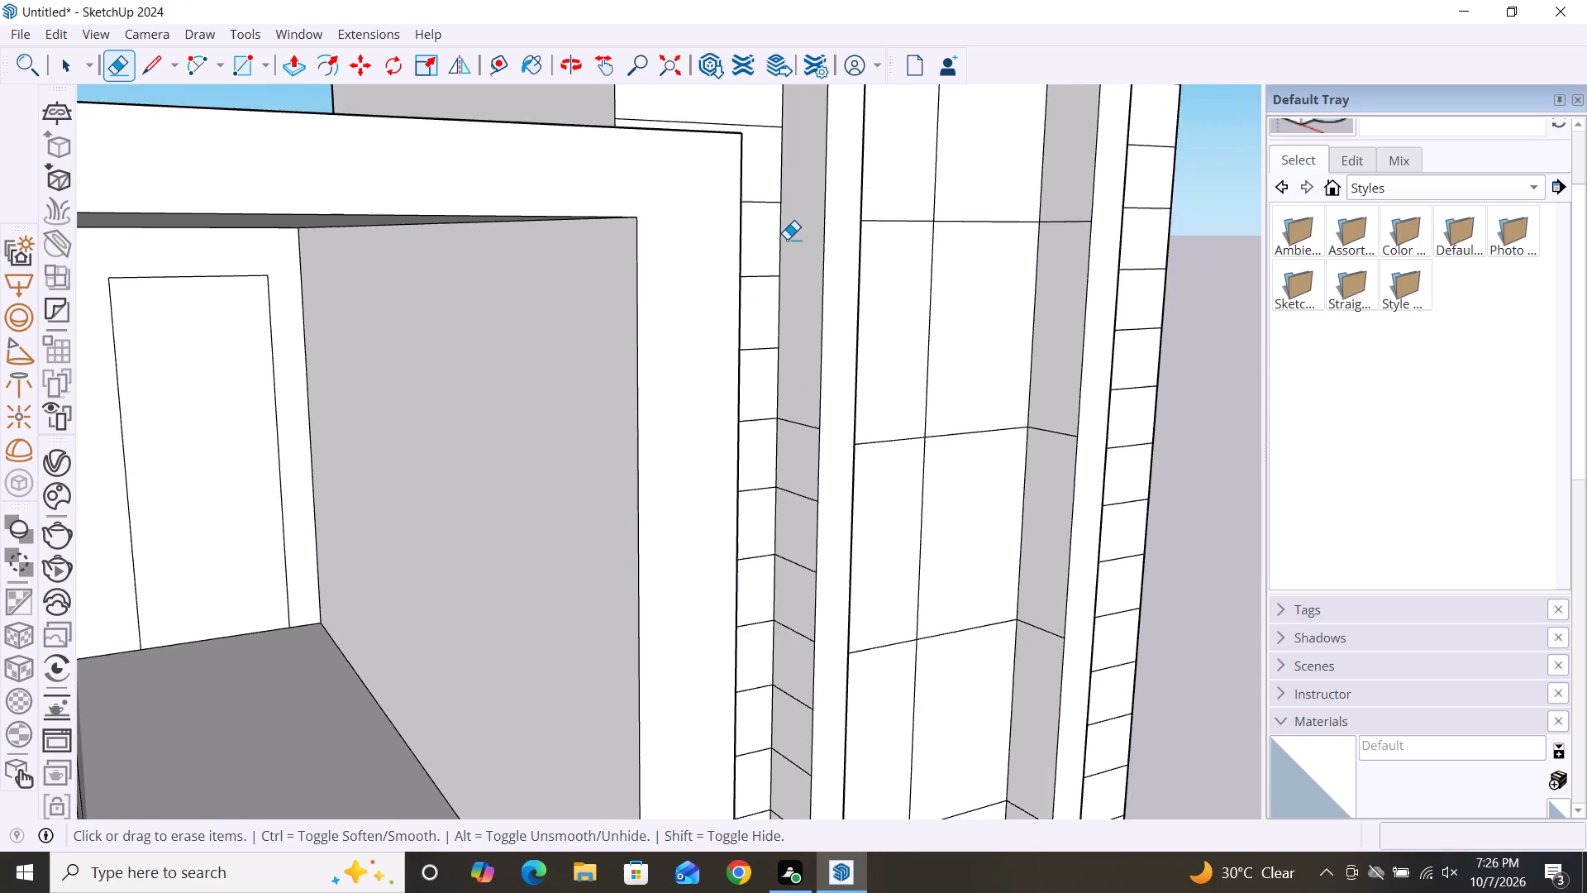
pyautogui.scroll(-3, 787, 239)
pyautogui.scroll(6, 810, 389)
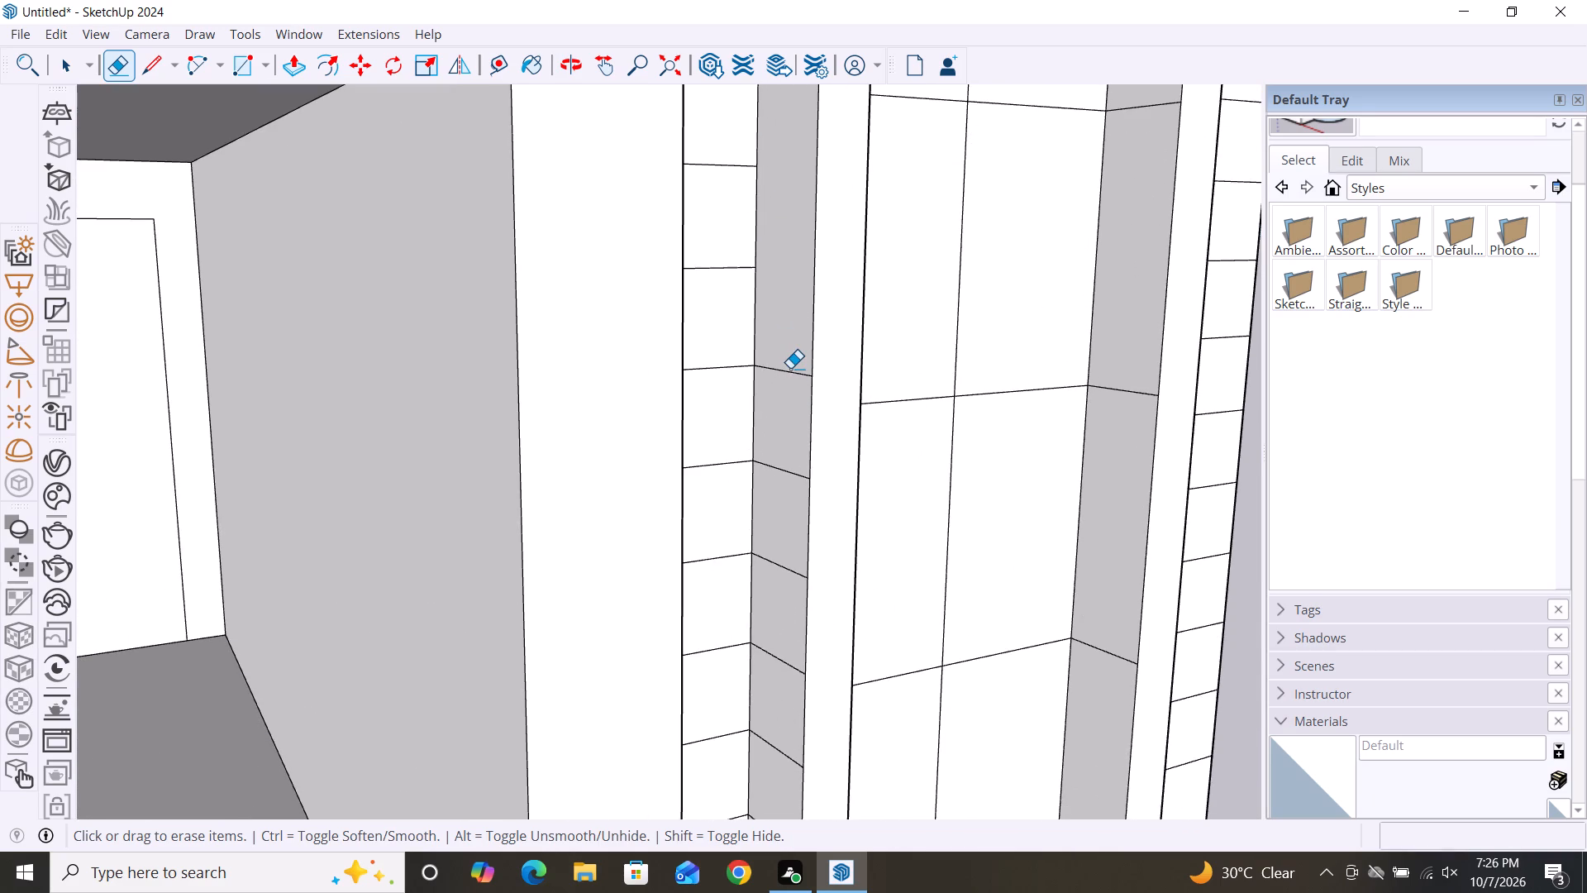
pyautogui.click(792, 375)
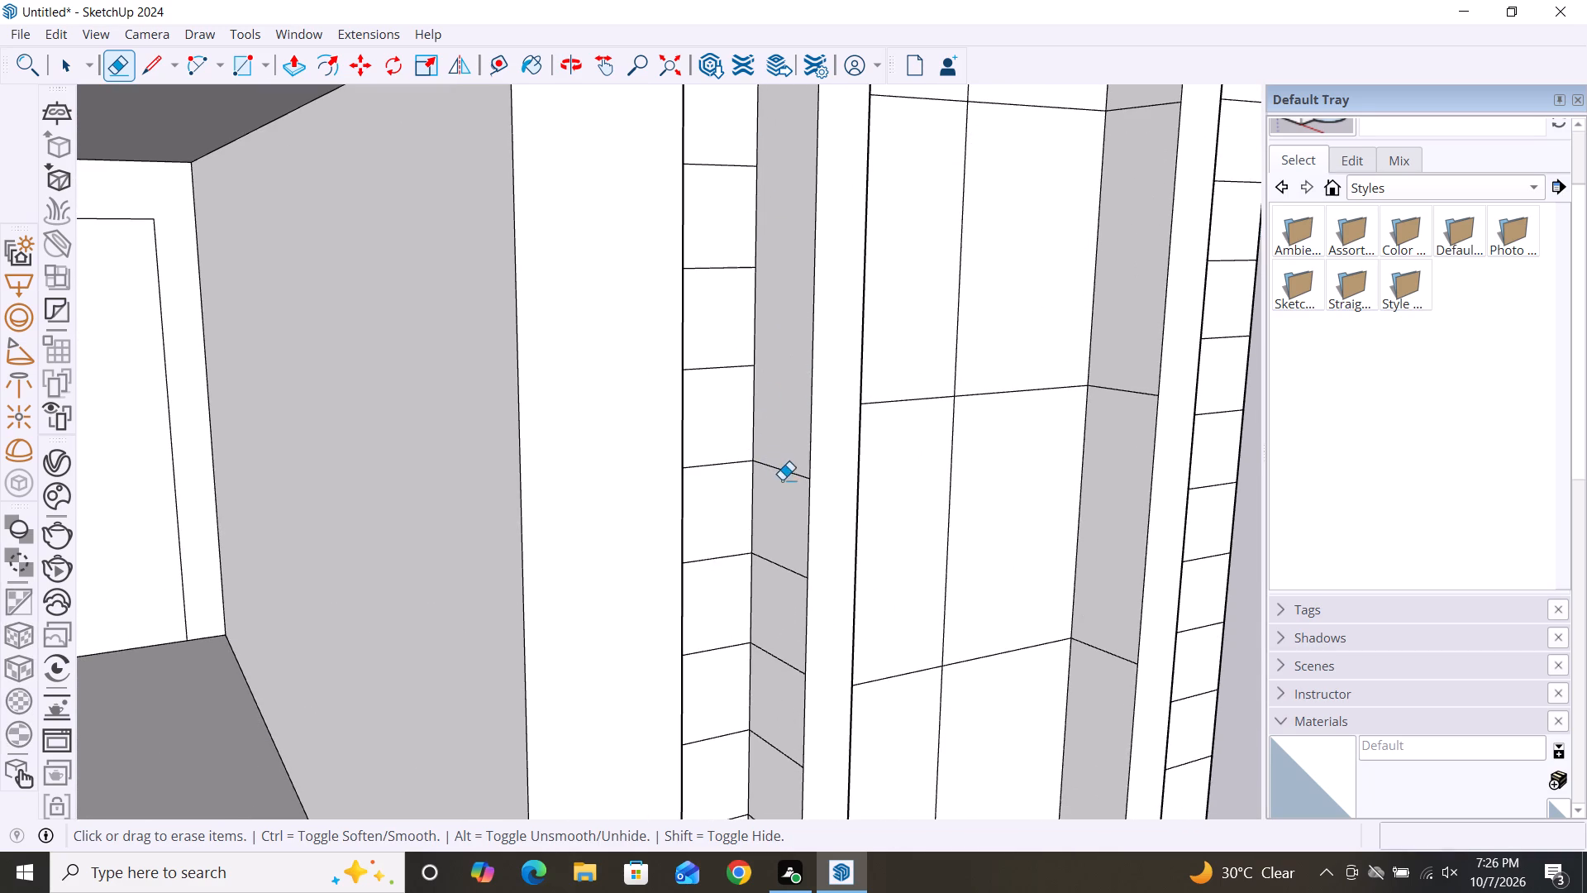
pyautogui.click(793, 475)
pyautogui.click(784, 571)
pyautogui.scroll(-9, 784, 265)
pyautogui.scroll(12, 770, 443)
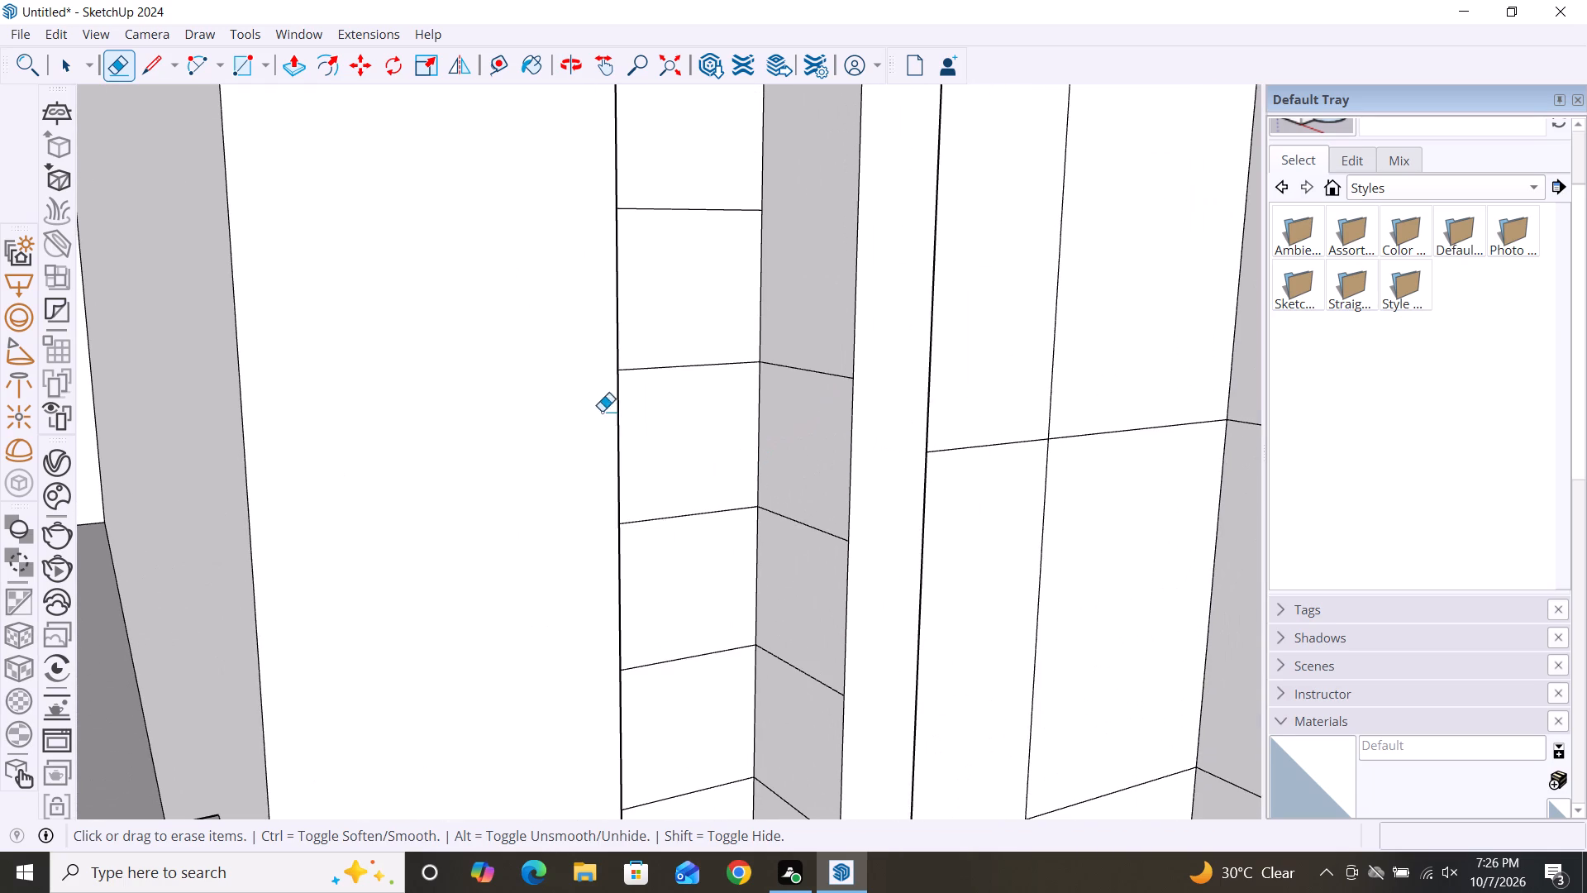
pyautogui.click(794, 370)
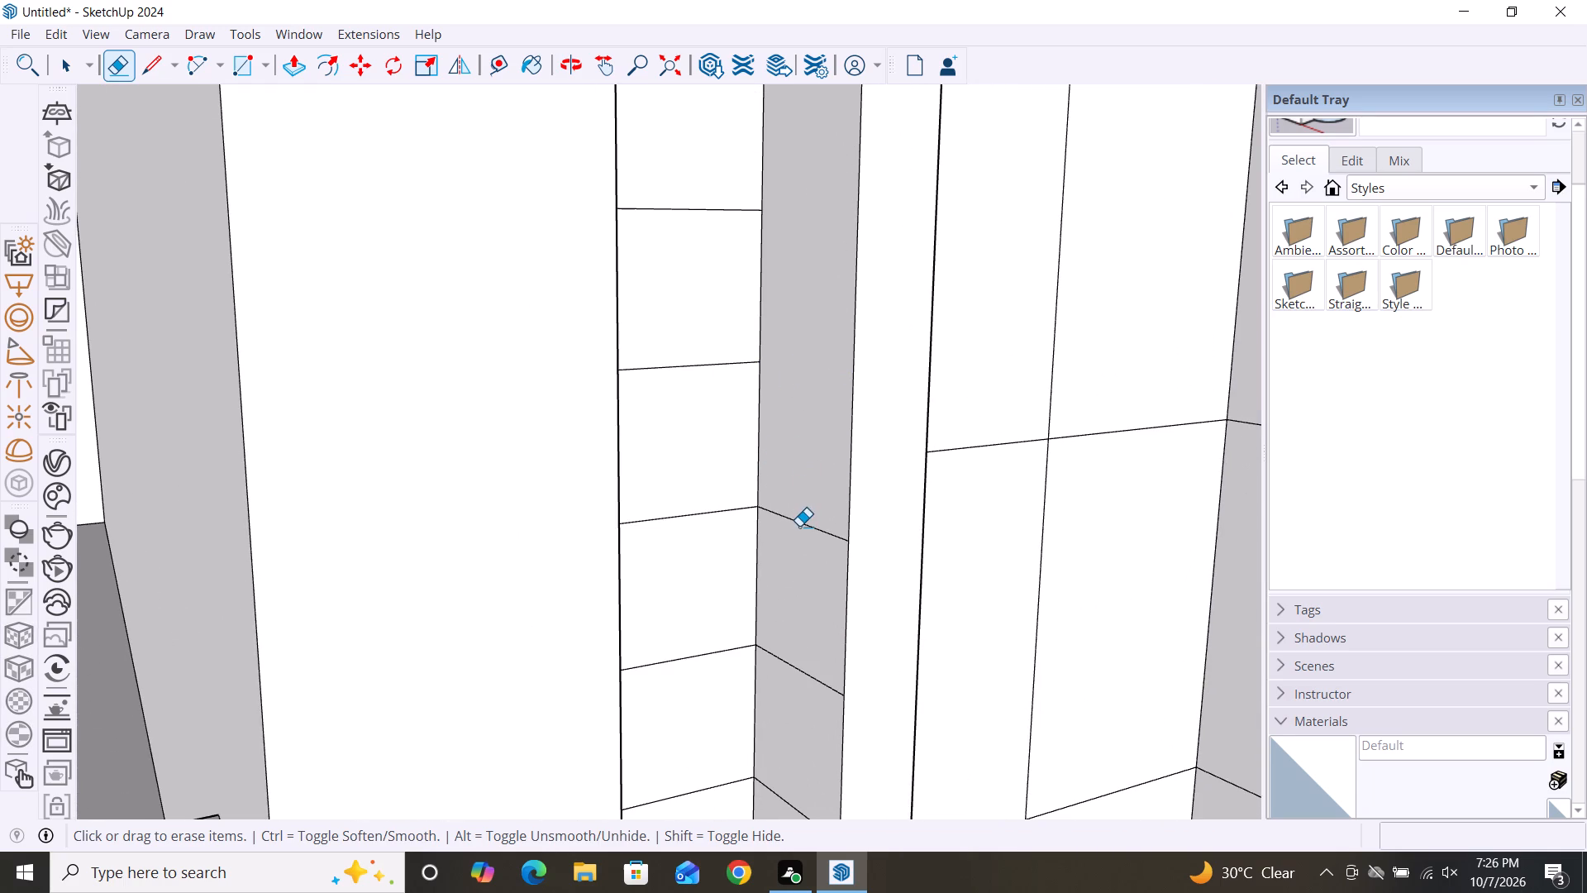
pyautogui.click(799, 526)
pyautogui.click(780, 663)
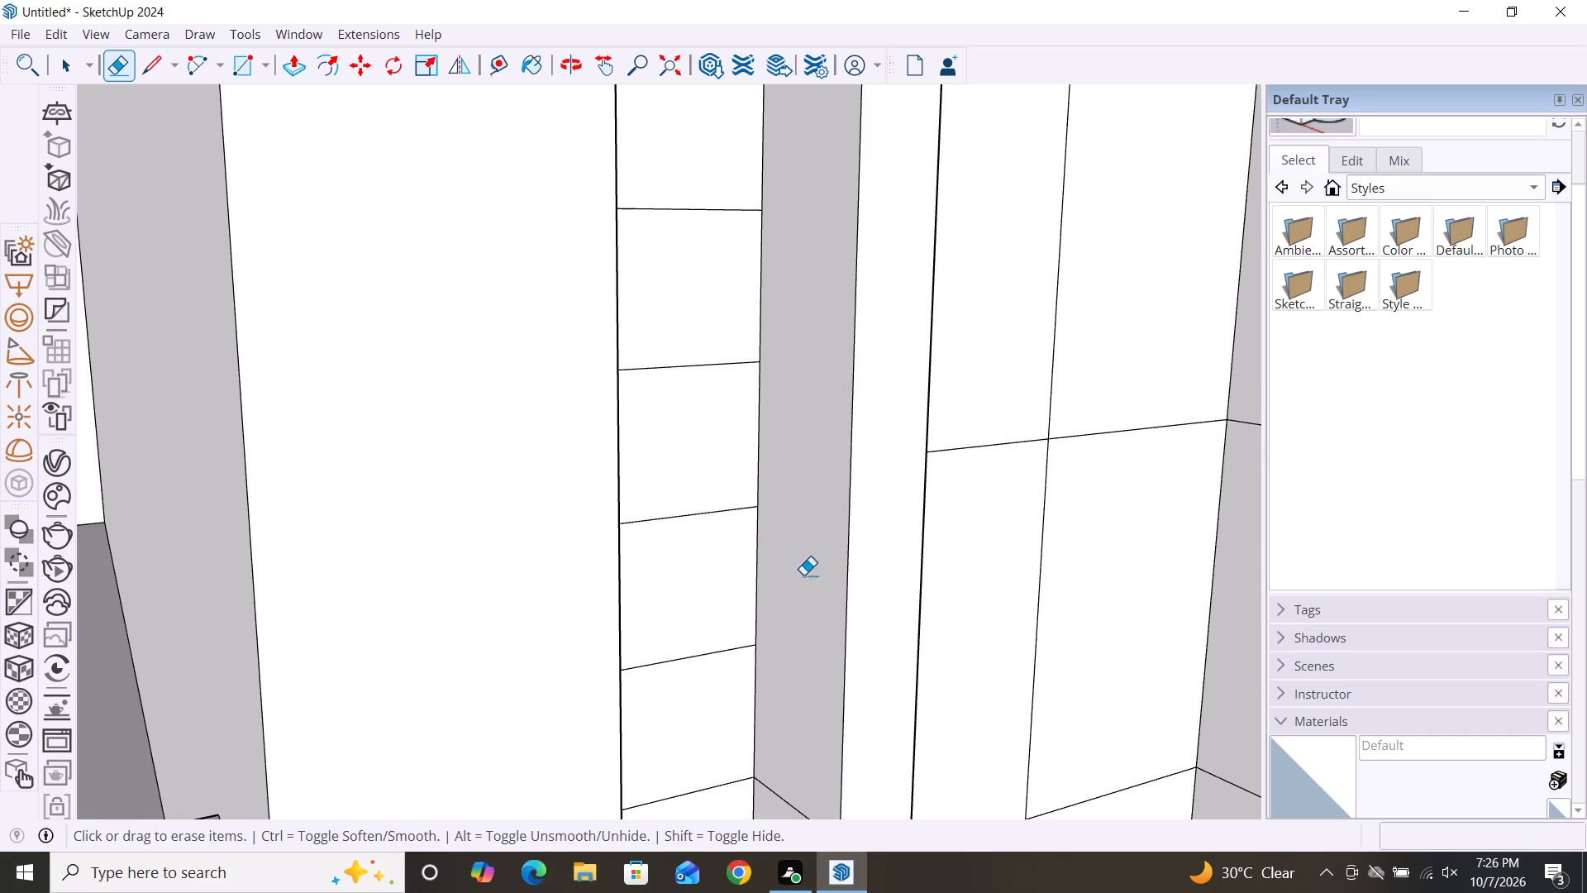
# Erase four more siding segments on the frame's left outer side face, leaving only the two nearest its bottom.
pyautogui.scroll(-9, 745, 232)
pyautogui.scroll(10, 770, 564)
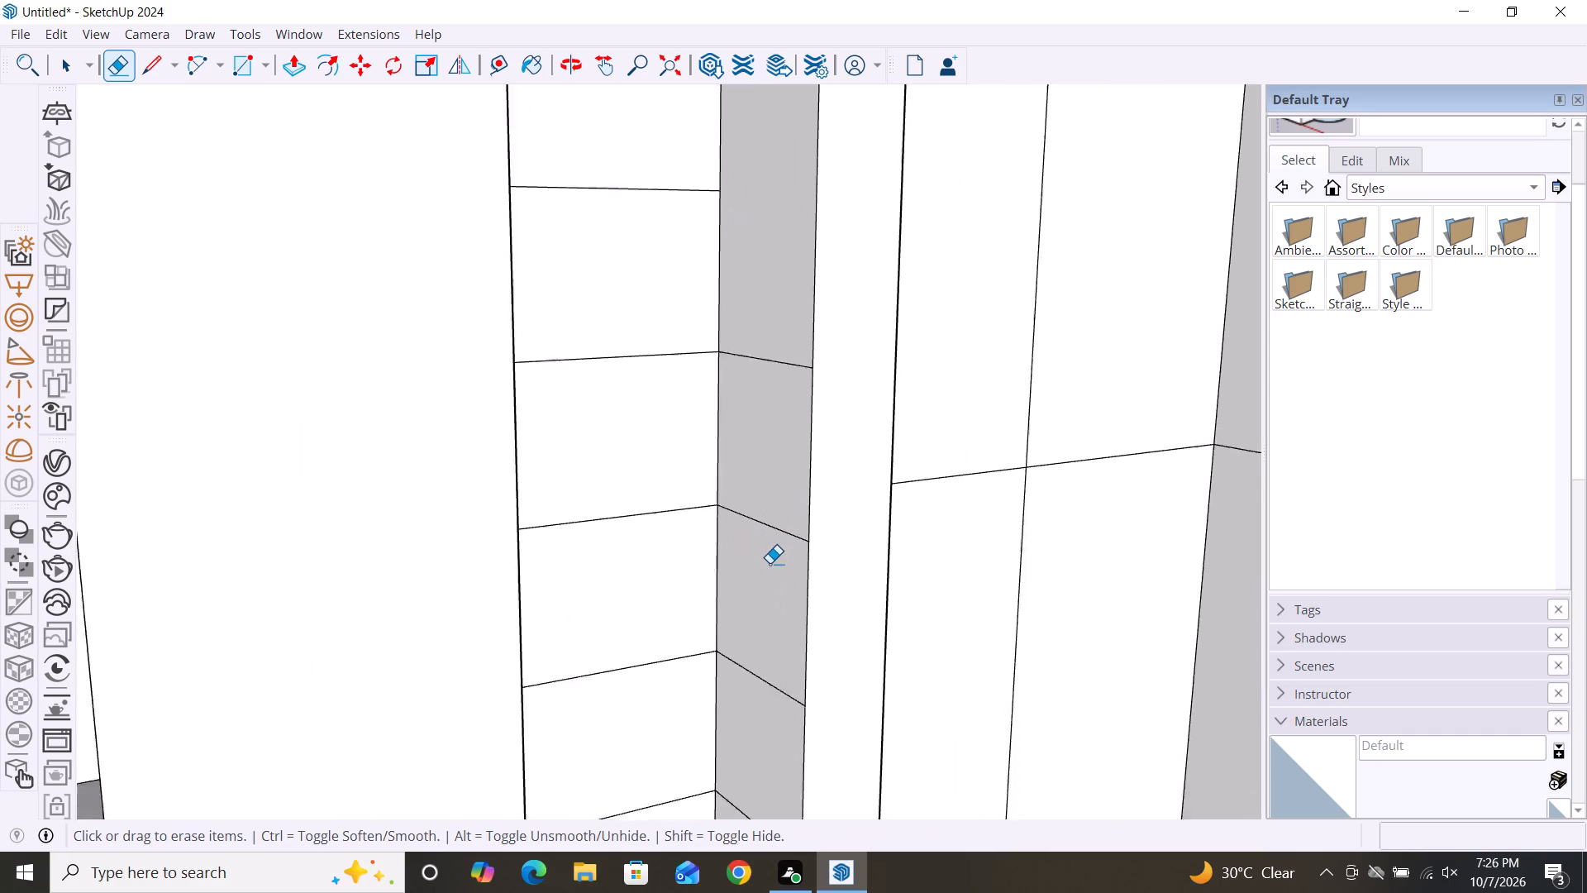
pyautogui.scroll(1, 770, 563)
pyautogui.click(739, 308)
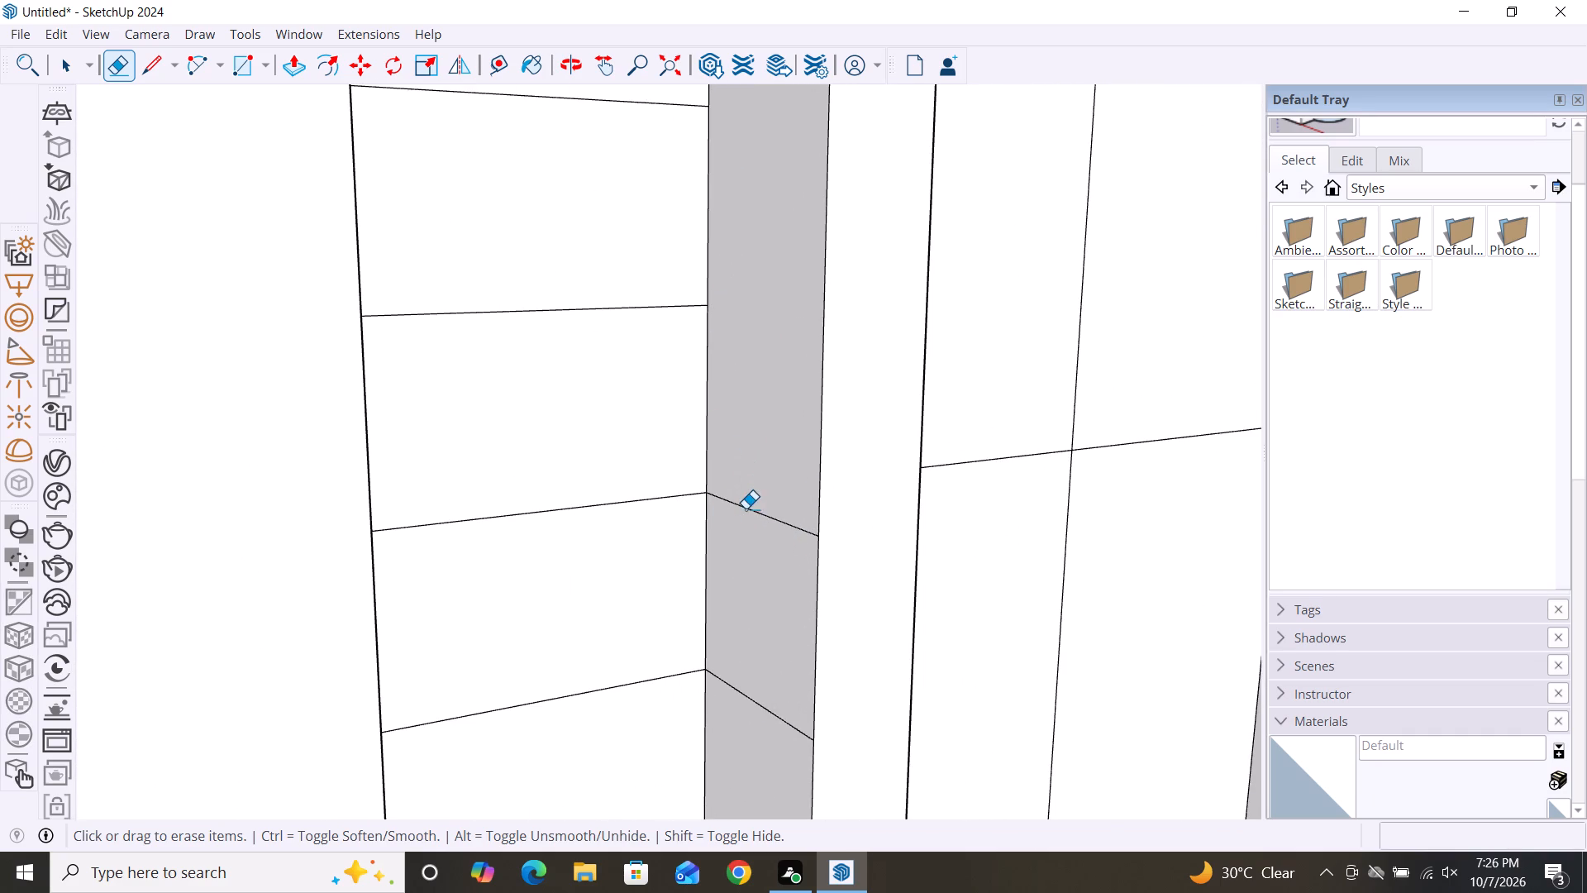
pyautogui.click(746, 511)
pyautogui.scroll(-9, 741, 296)
pyautogui.scroll(2, 688, 519)
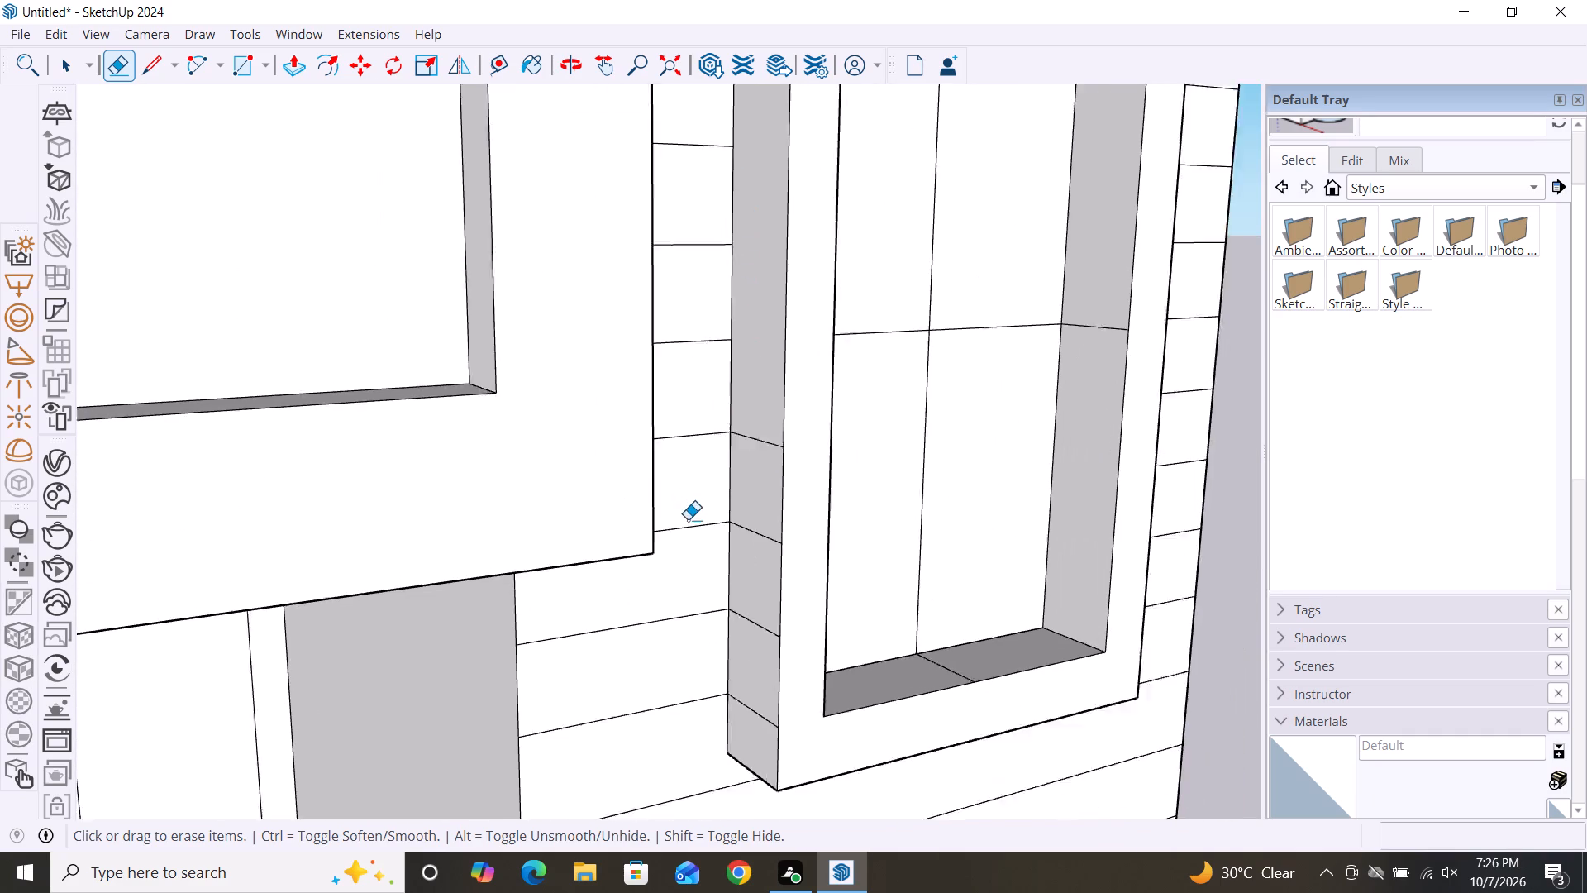
pyautogui.scroll(3, 688, 519)
pyautogui.click(767, 409)
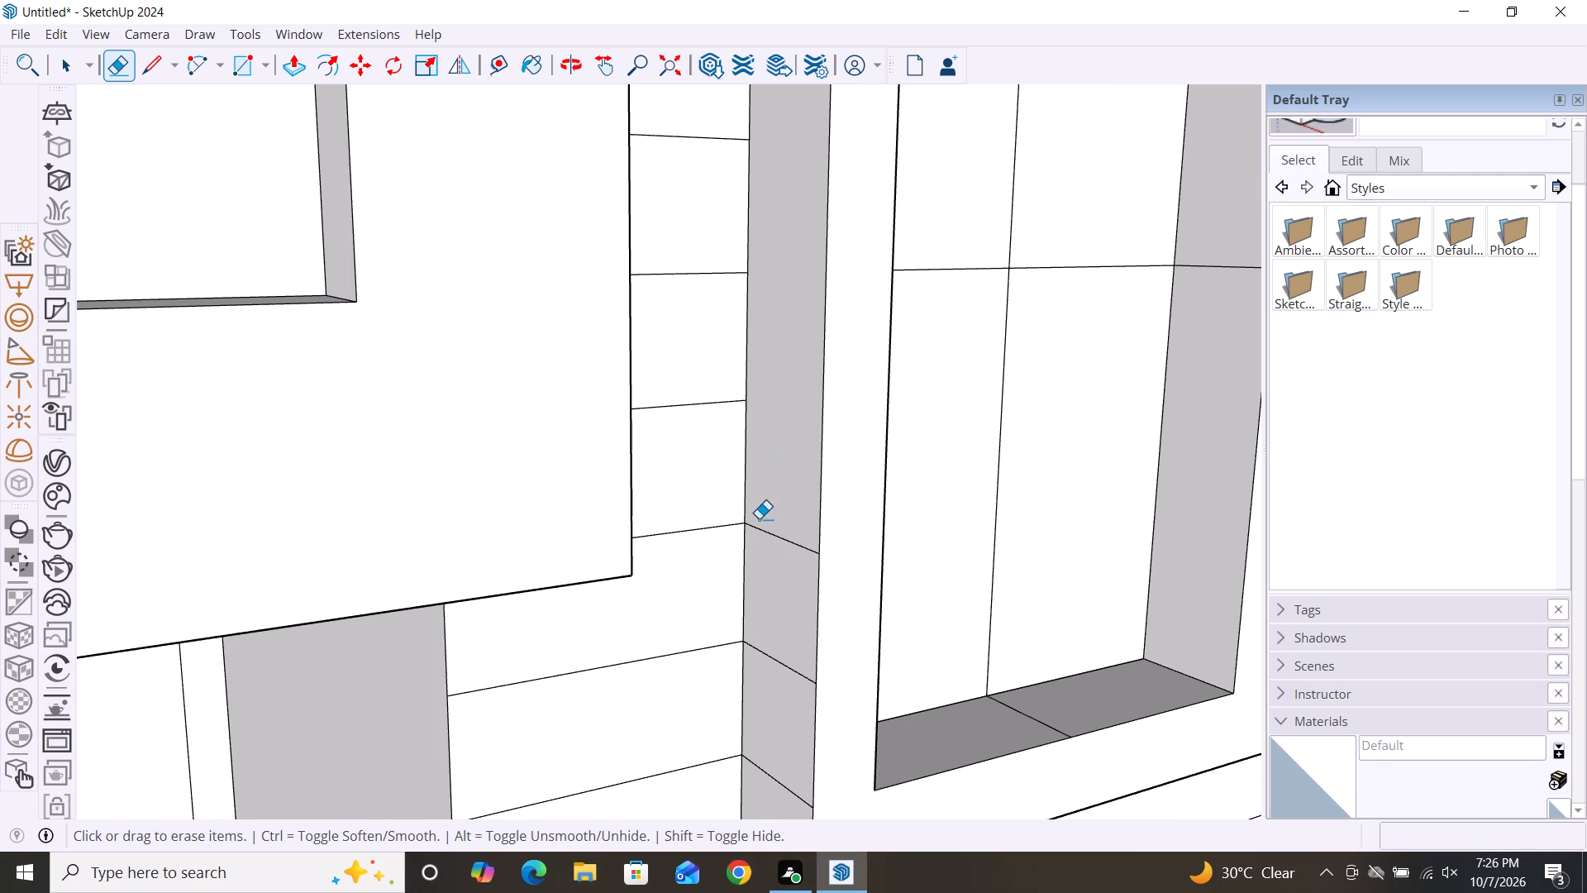
pyautogui.click(758, 534)
pyautogui.click(755, 532)
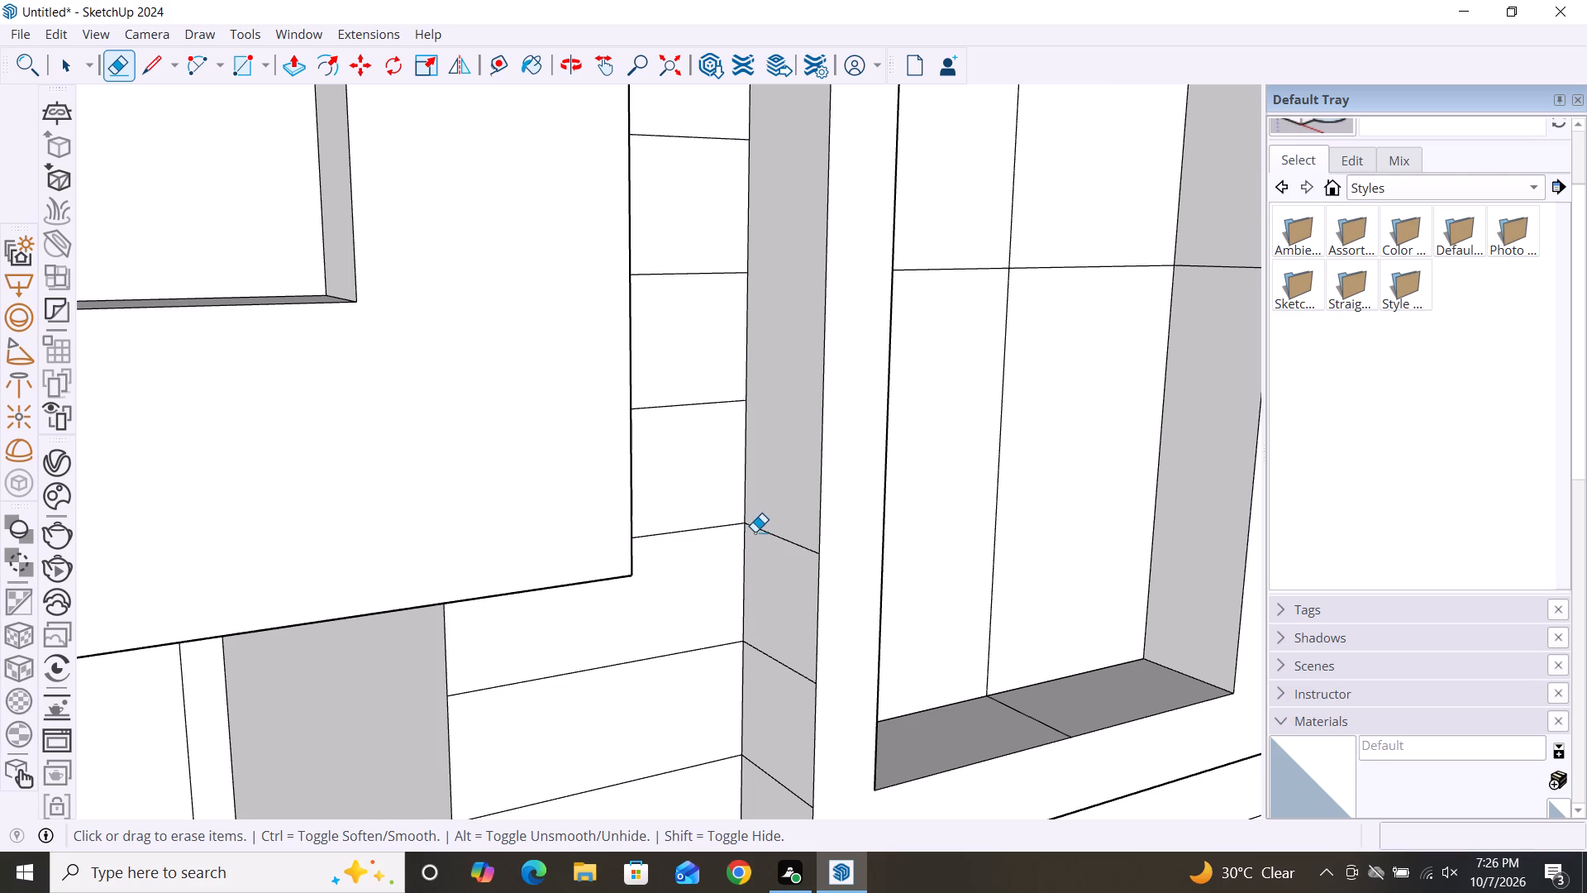
pyautogui.click(759, 531)
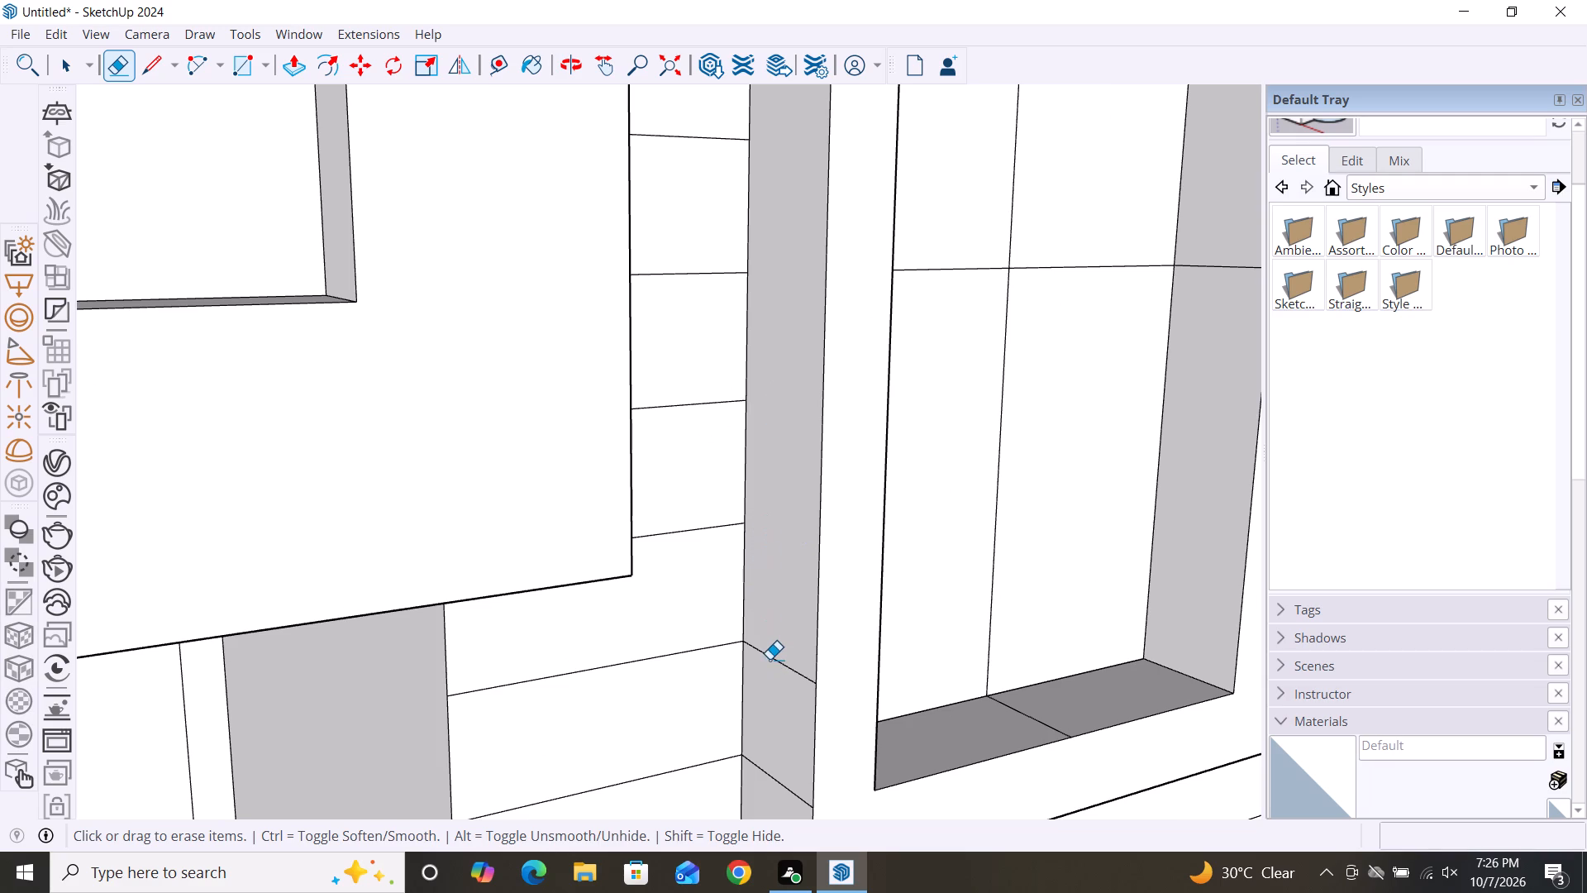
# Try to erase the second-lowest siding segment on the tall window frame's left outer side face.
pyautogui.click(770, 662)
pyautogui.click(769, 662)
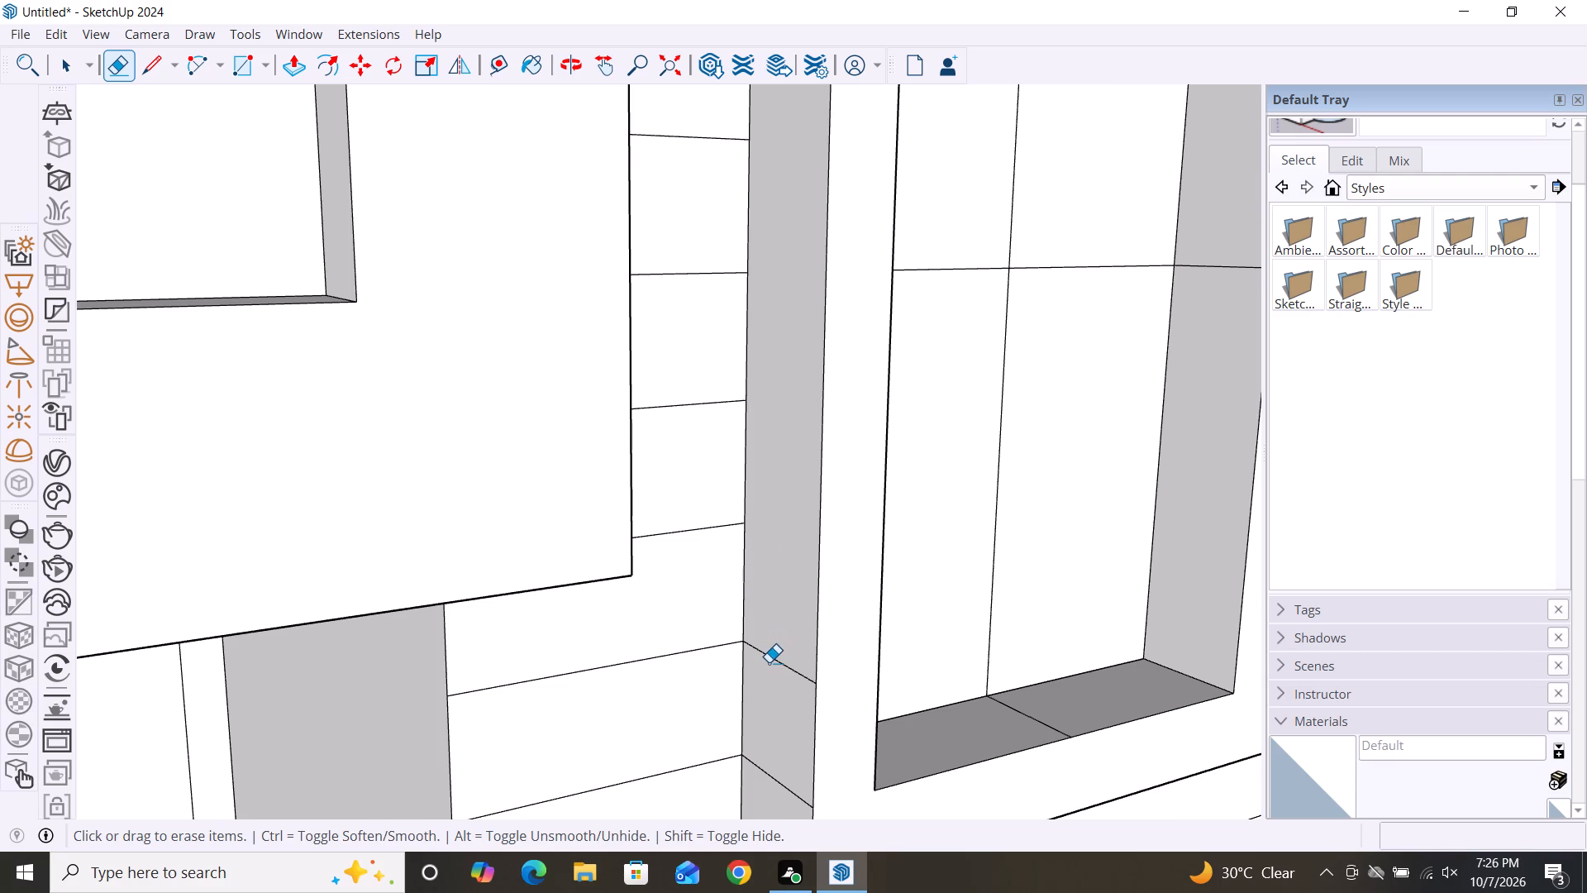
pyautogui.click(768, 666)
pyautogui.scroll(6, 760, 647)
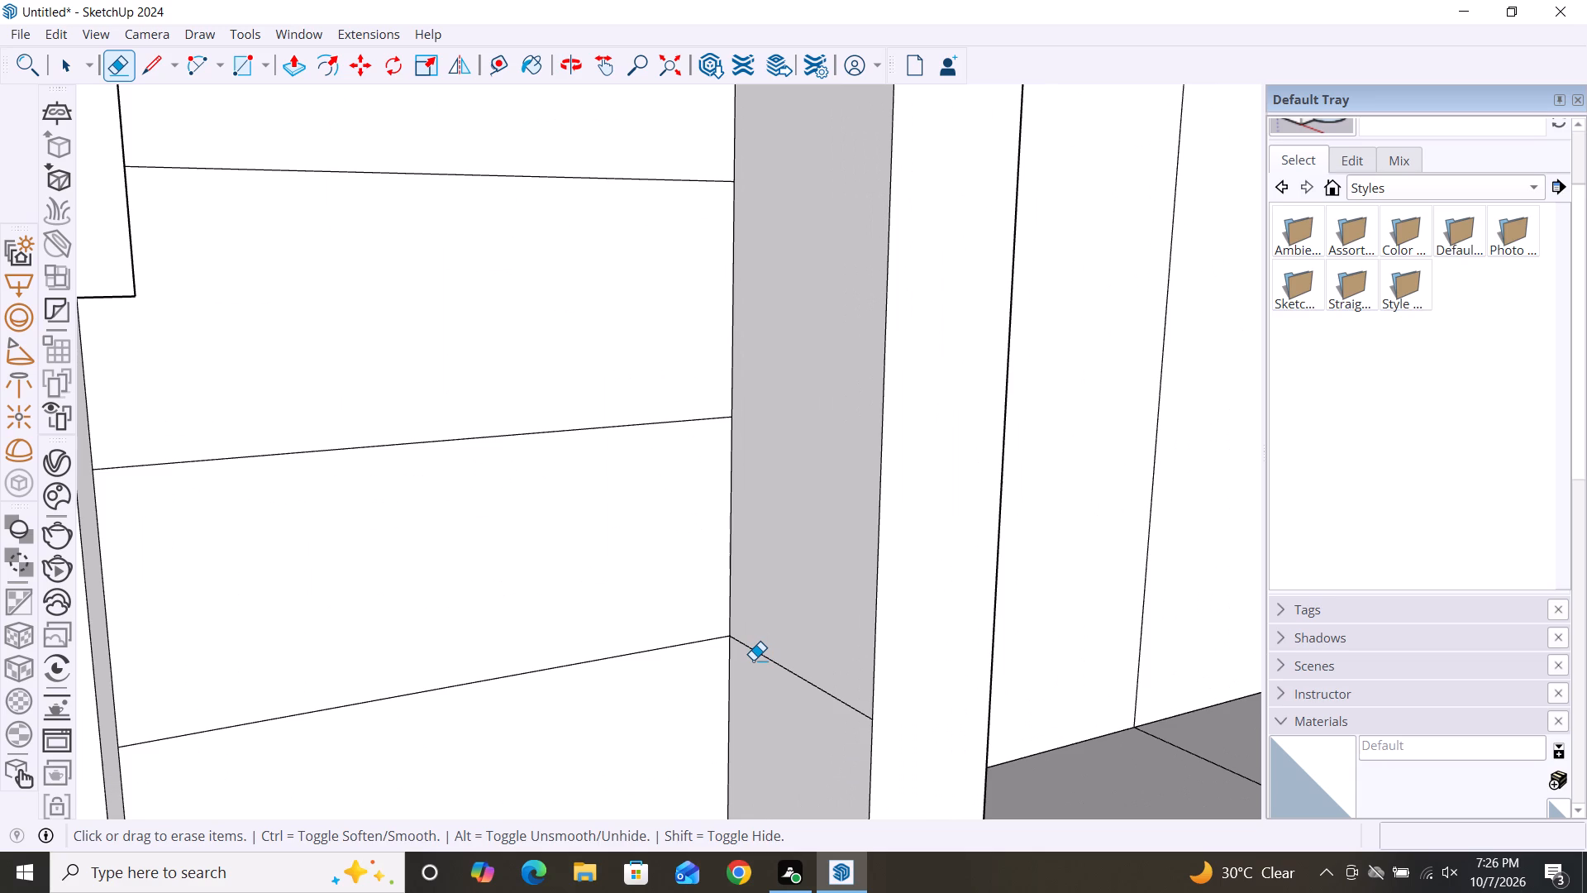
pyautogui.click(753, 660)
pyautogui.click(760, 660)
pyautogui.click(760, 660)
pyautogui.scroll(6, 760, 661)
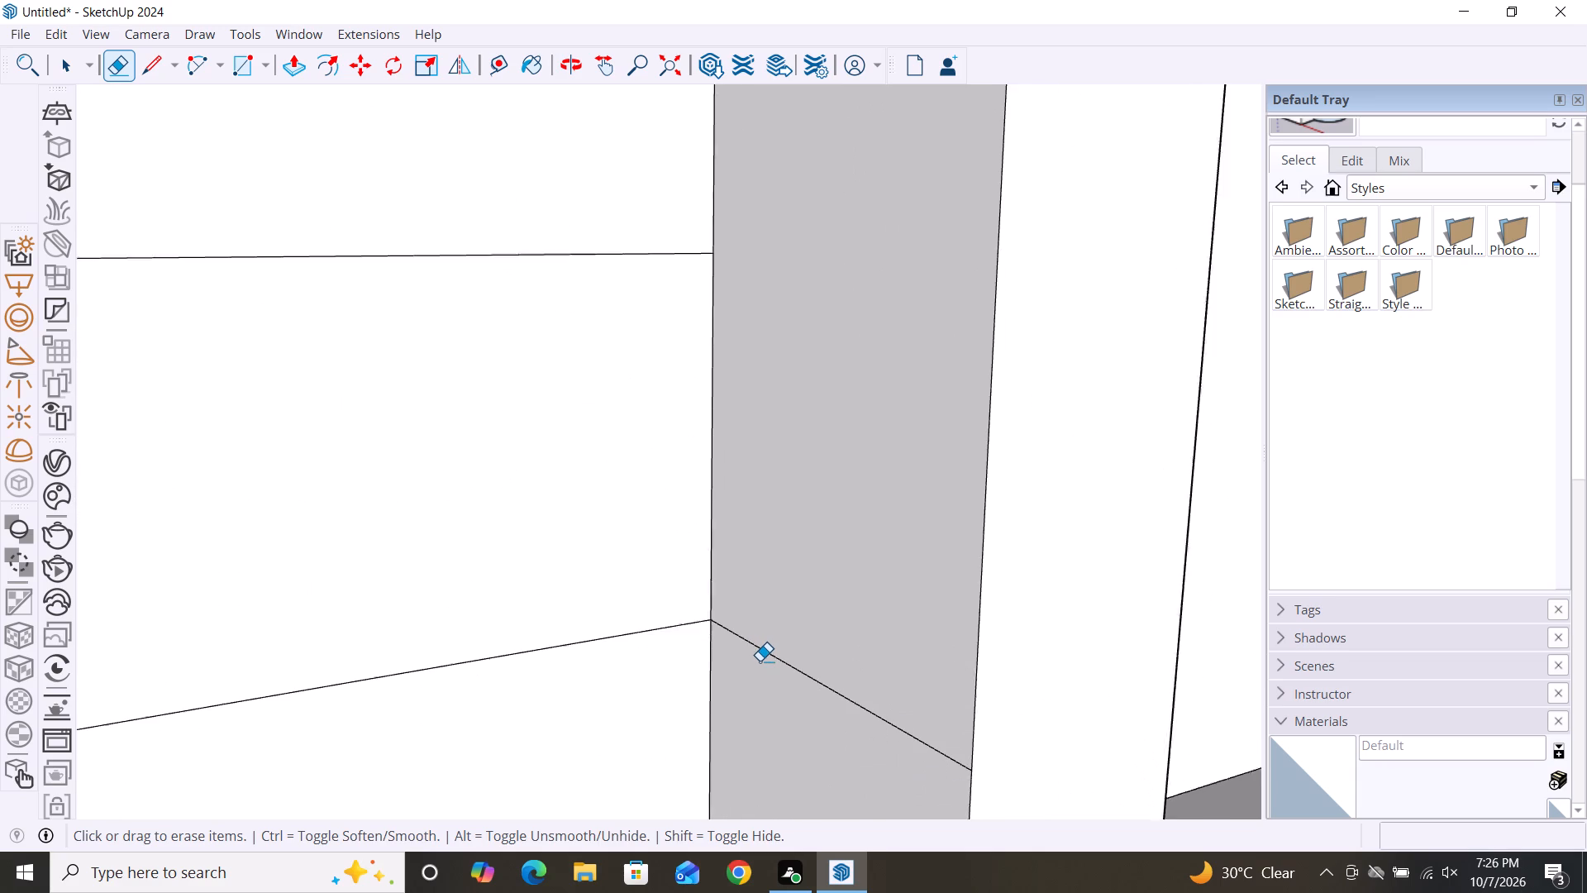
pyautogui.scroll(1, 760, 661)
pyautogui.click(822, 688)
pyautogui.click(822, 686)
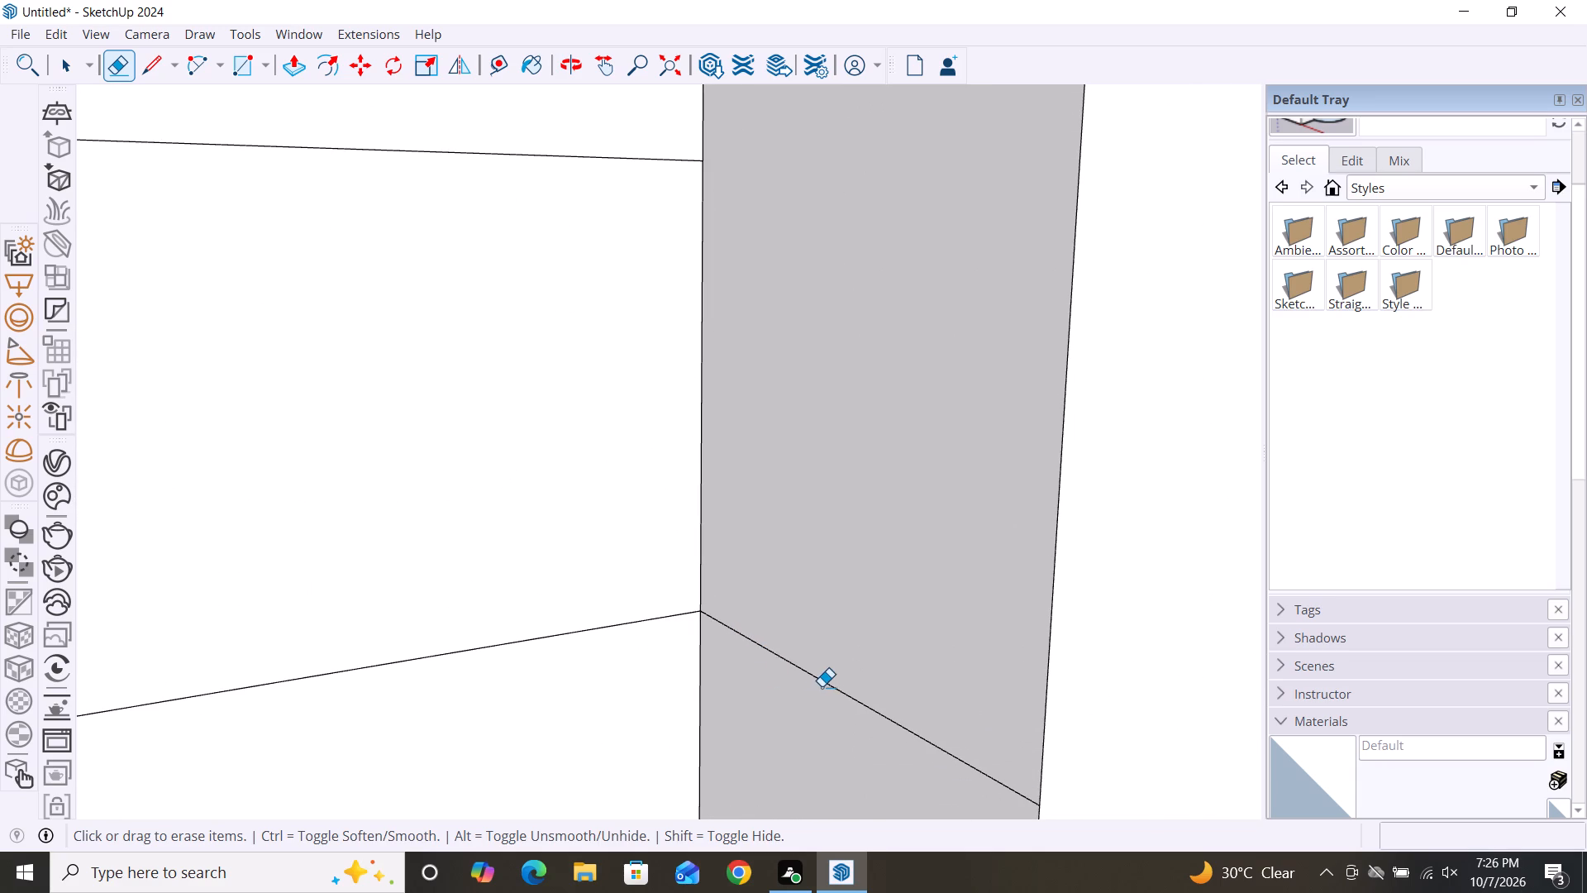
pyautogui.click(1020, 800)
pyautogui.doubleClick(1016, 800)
# Erase the lowest siding segment on the tall window frame's left outer side face.
pyautogui.scroll(-14, 755, 422)
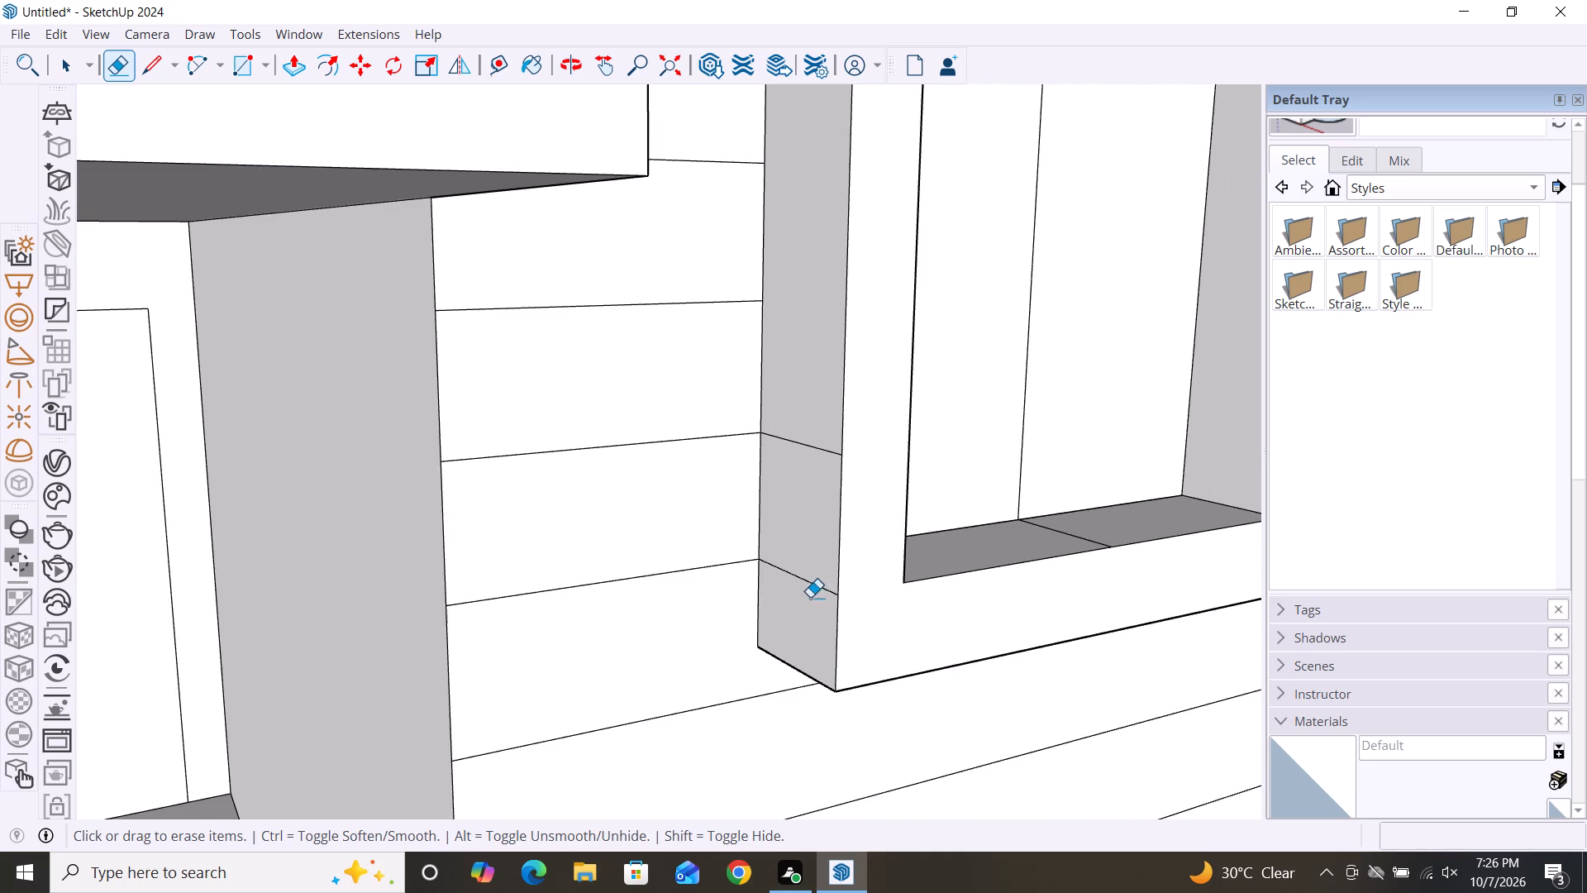
pyautogui.scroll(4, 788, 571)
pyautogui.click(775, 568)
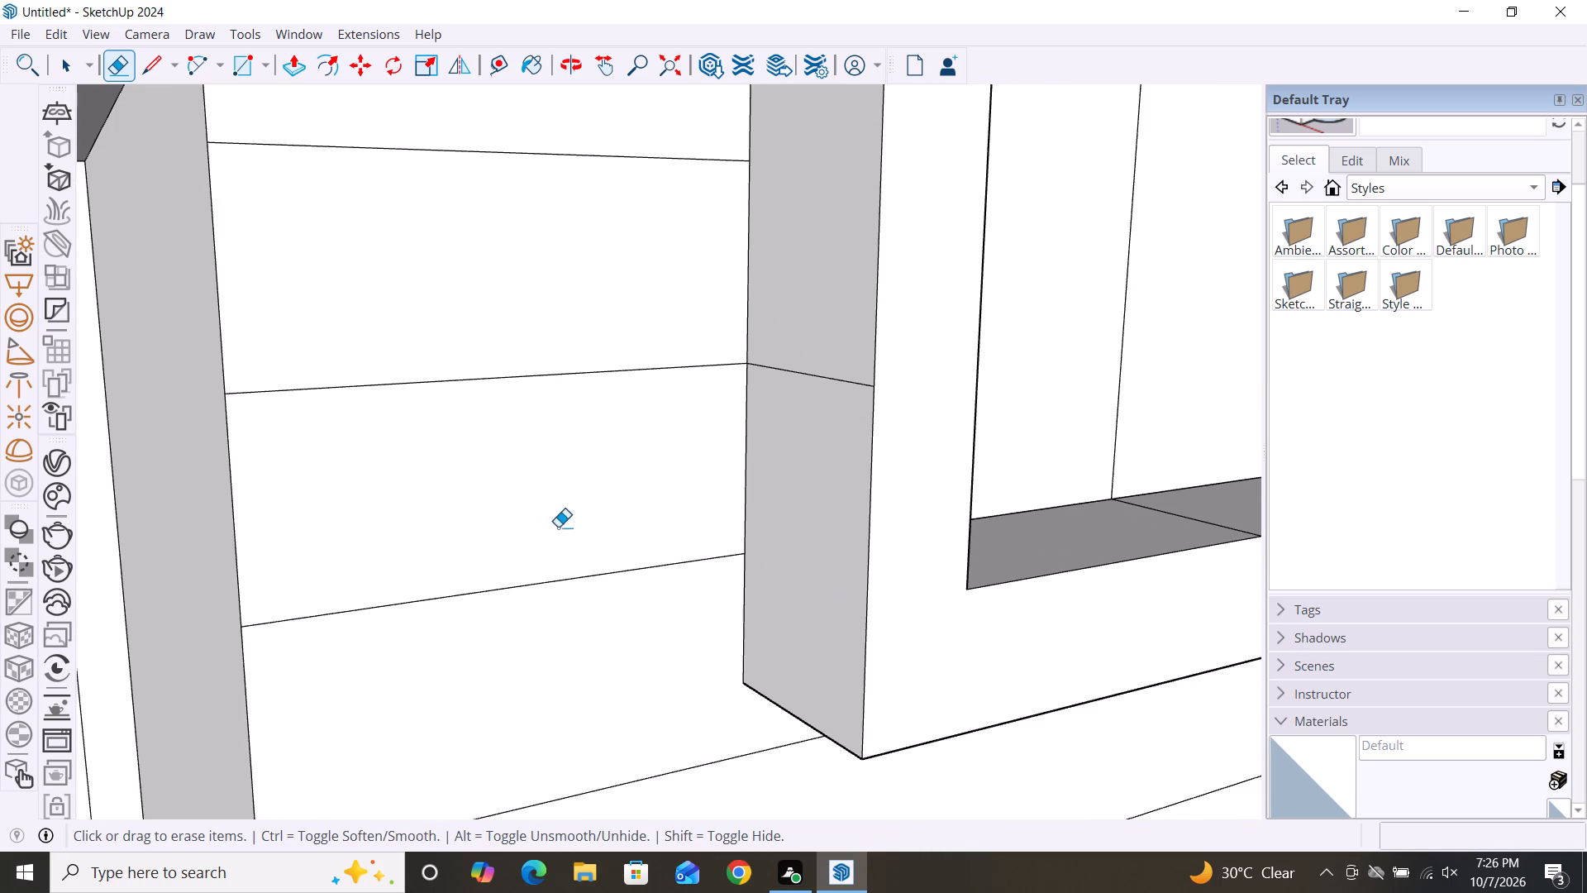
# Draw a thin rectangle about 3' 11 3/8" by 2 7/8" along the top edge of the left upper-storey window, overhanging both sides.
pyautogui.scroll(-14, 548, 525)
pyautogui.scroll(-4, 933, 554)
pyautogui.scroll(-3, 1088, 593)
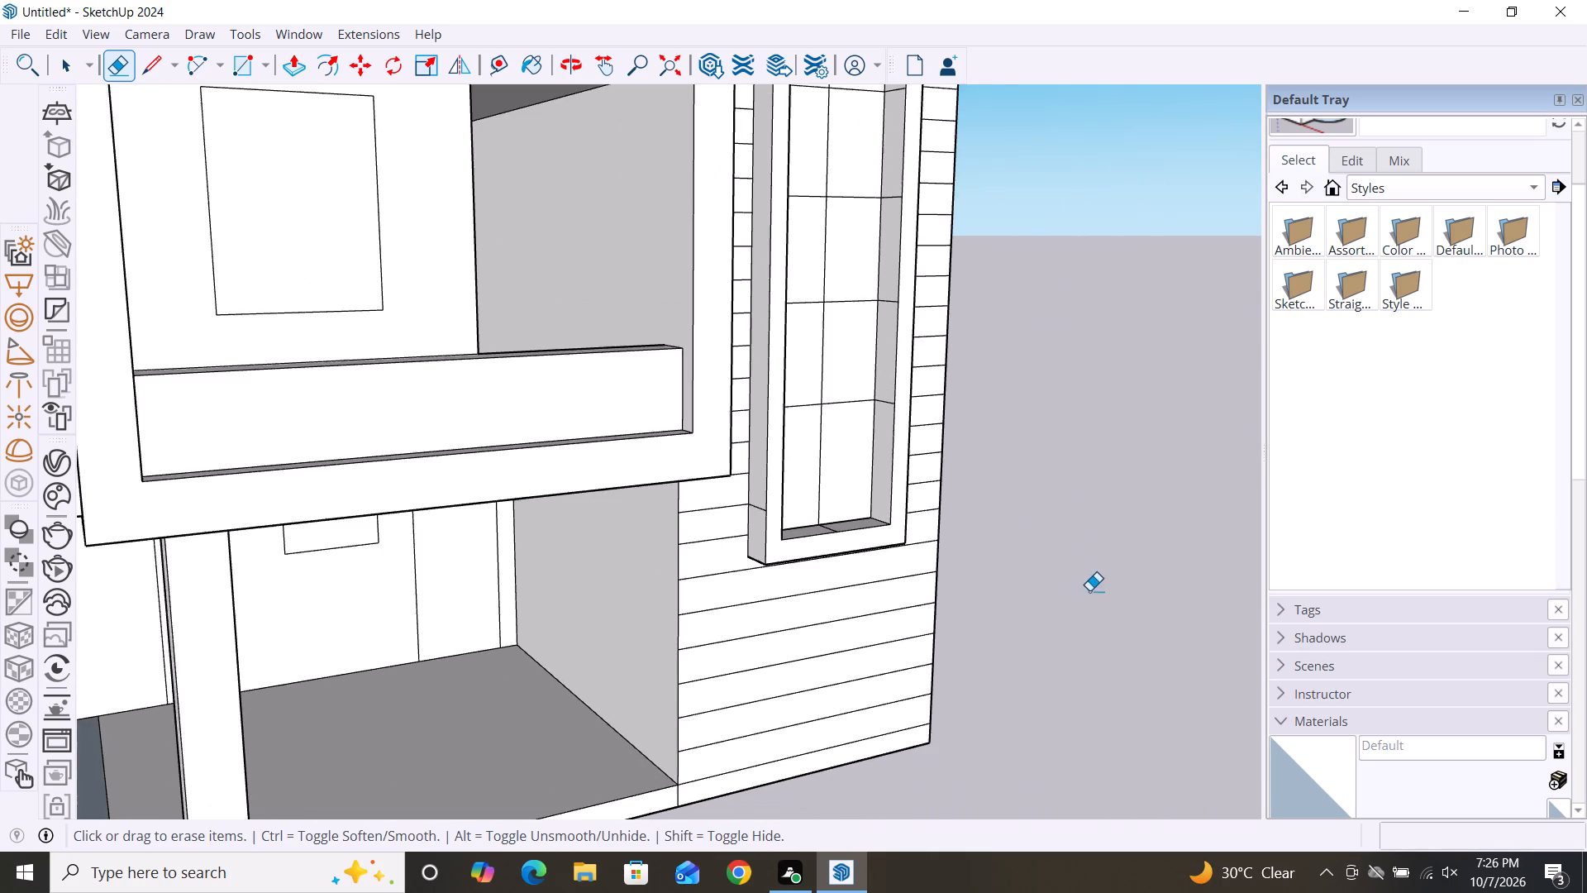
pyautogui.scroll(-5, 1089, 590)
pyautogui.press('space')
pyautogui.keyDown('alt'); pyautogui.moveTo(1031, 655); pyautogui.dragTo(917, 661, button='middle'); pyautogui.keyUp('alt')
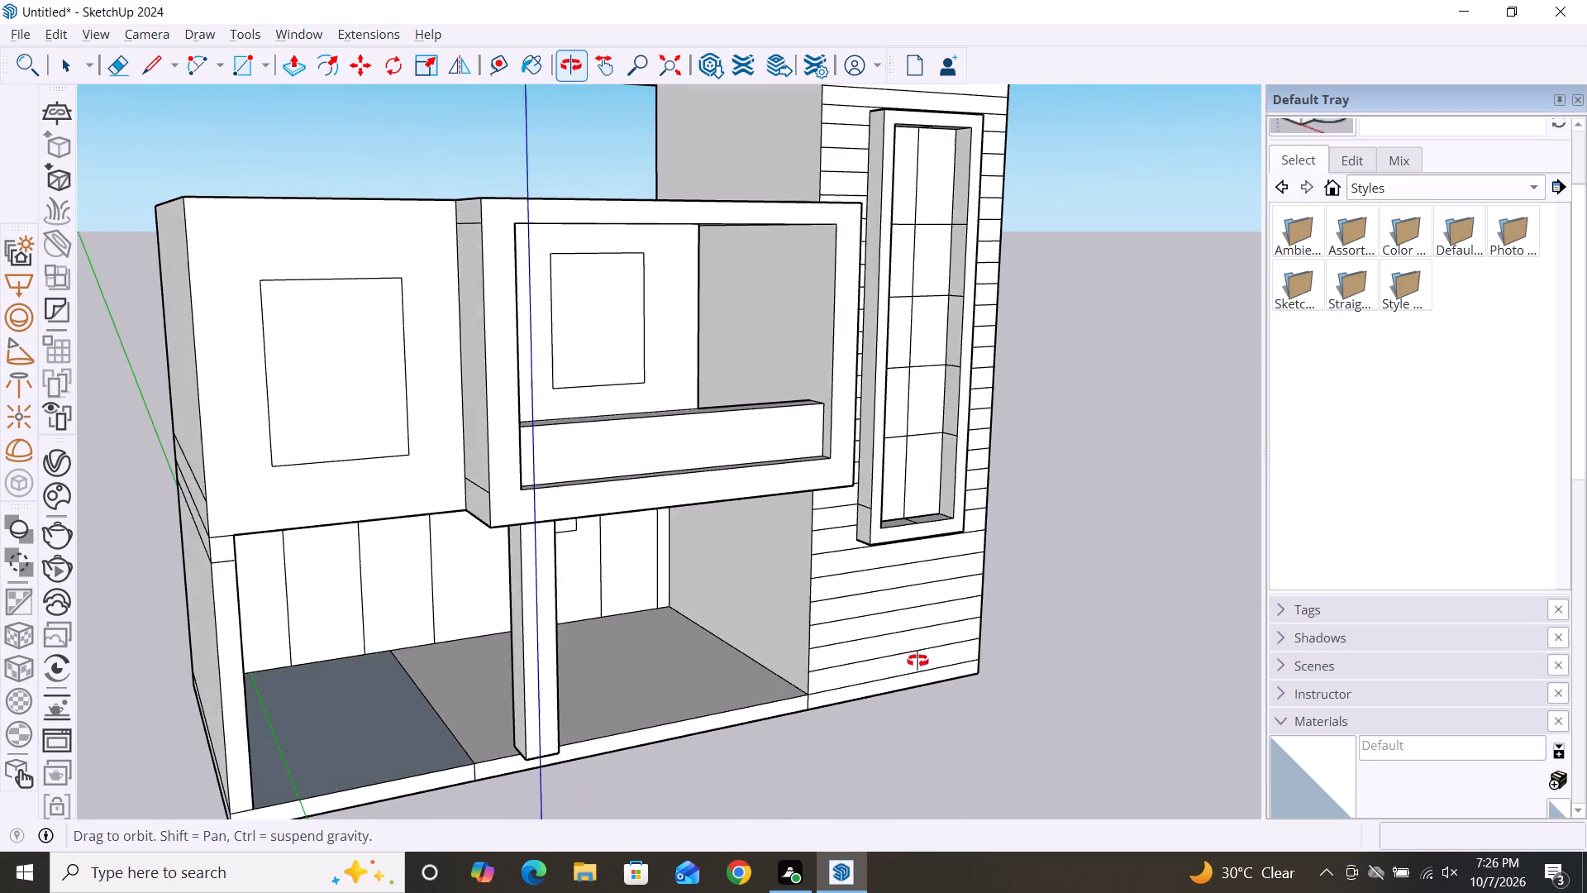
pyautogui.keyDown('alt'); pyautogui.moveTo(917, 661); pyautogui.dragTo(812, 633, button='middle'); pyautogui.keyUp('alt')
pyautogui.scroll(-4, 877, 408)
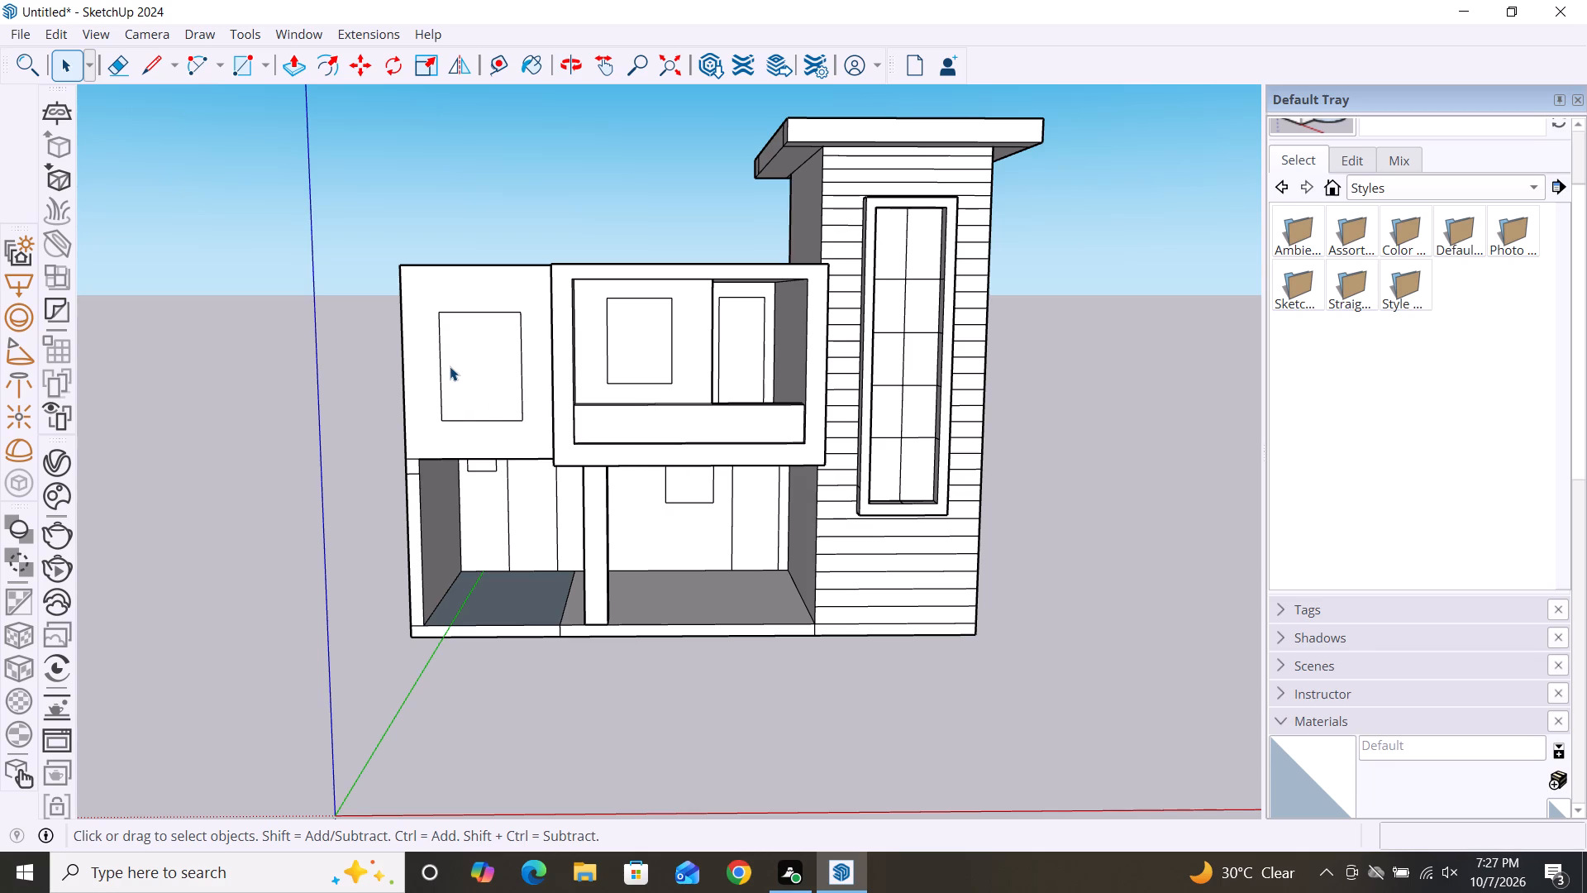
pyautogui.press('r')
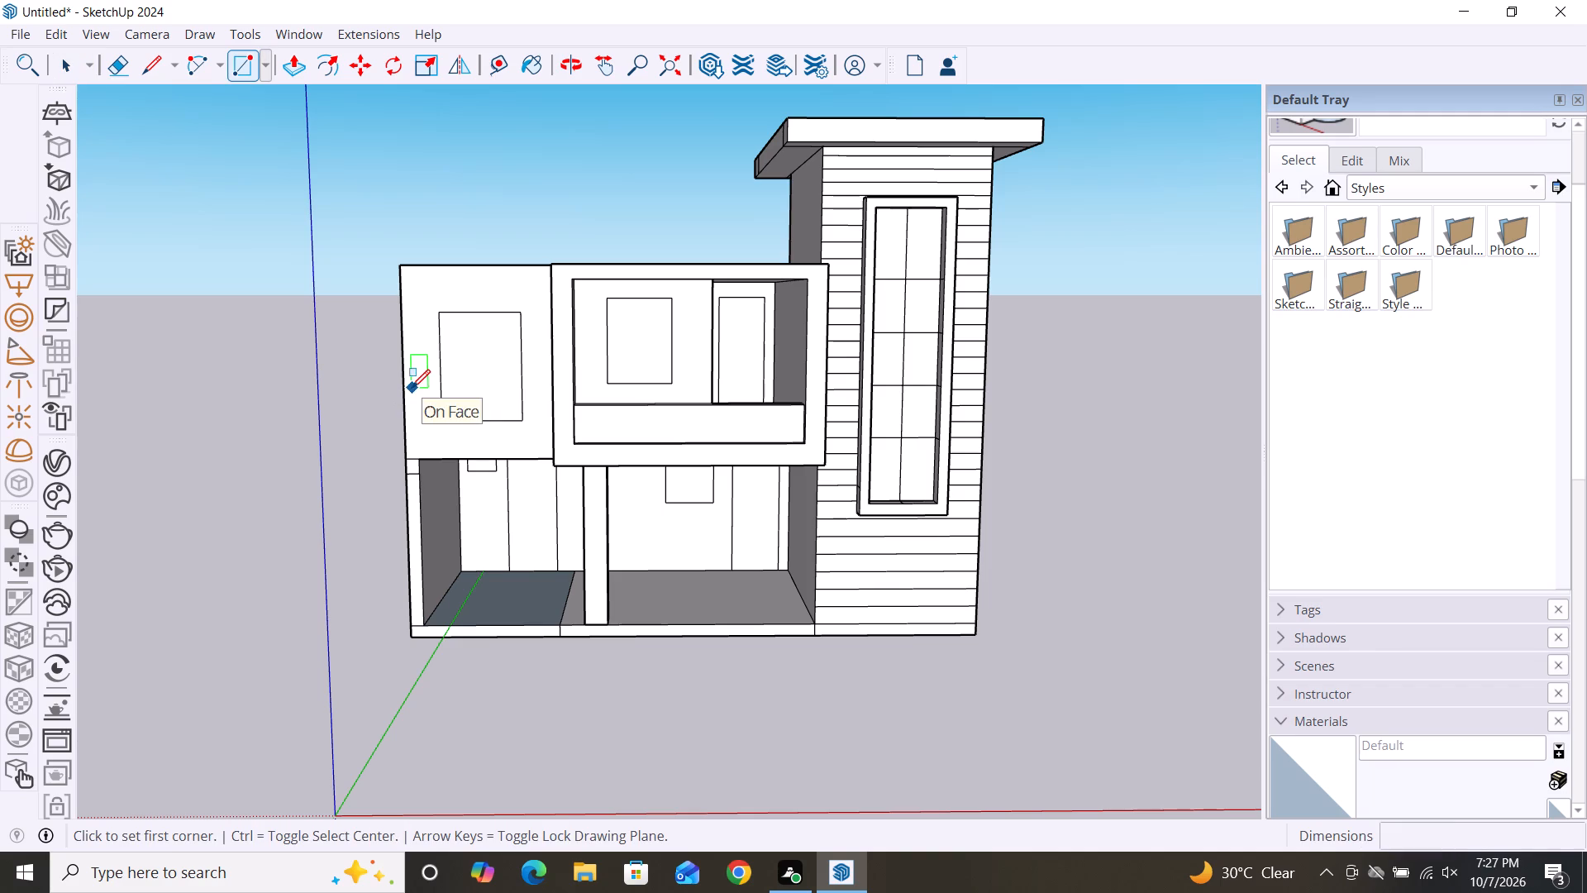
pyautogui.scroll(4, 438, 294)
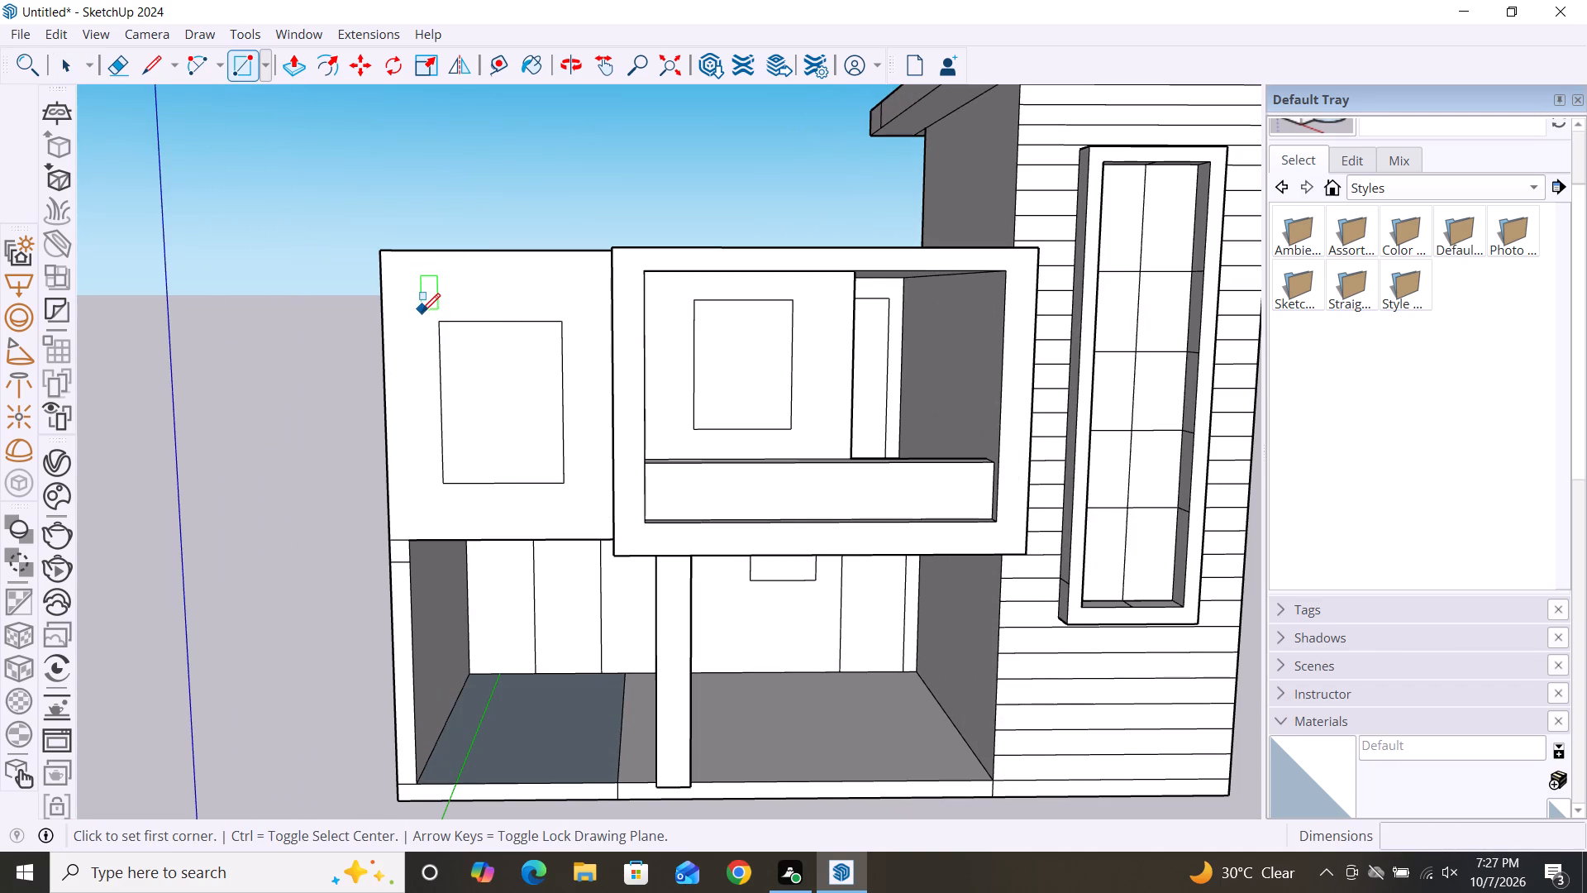
pyautogui.click(422, 312)
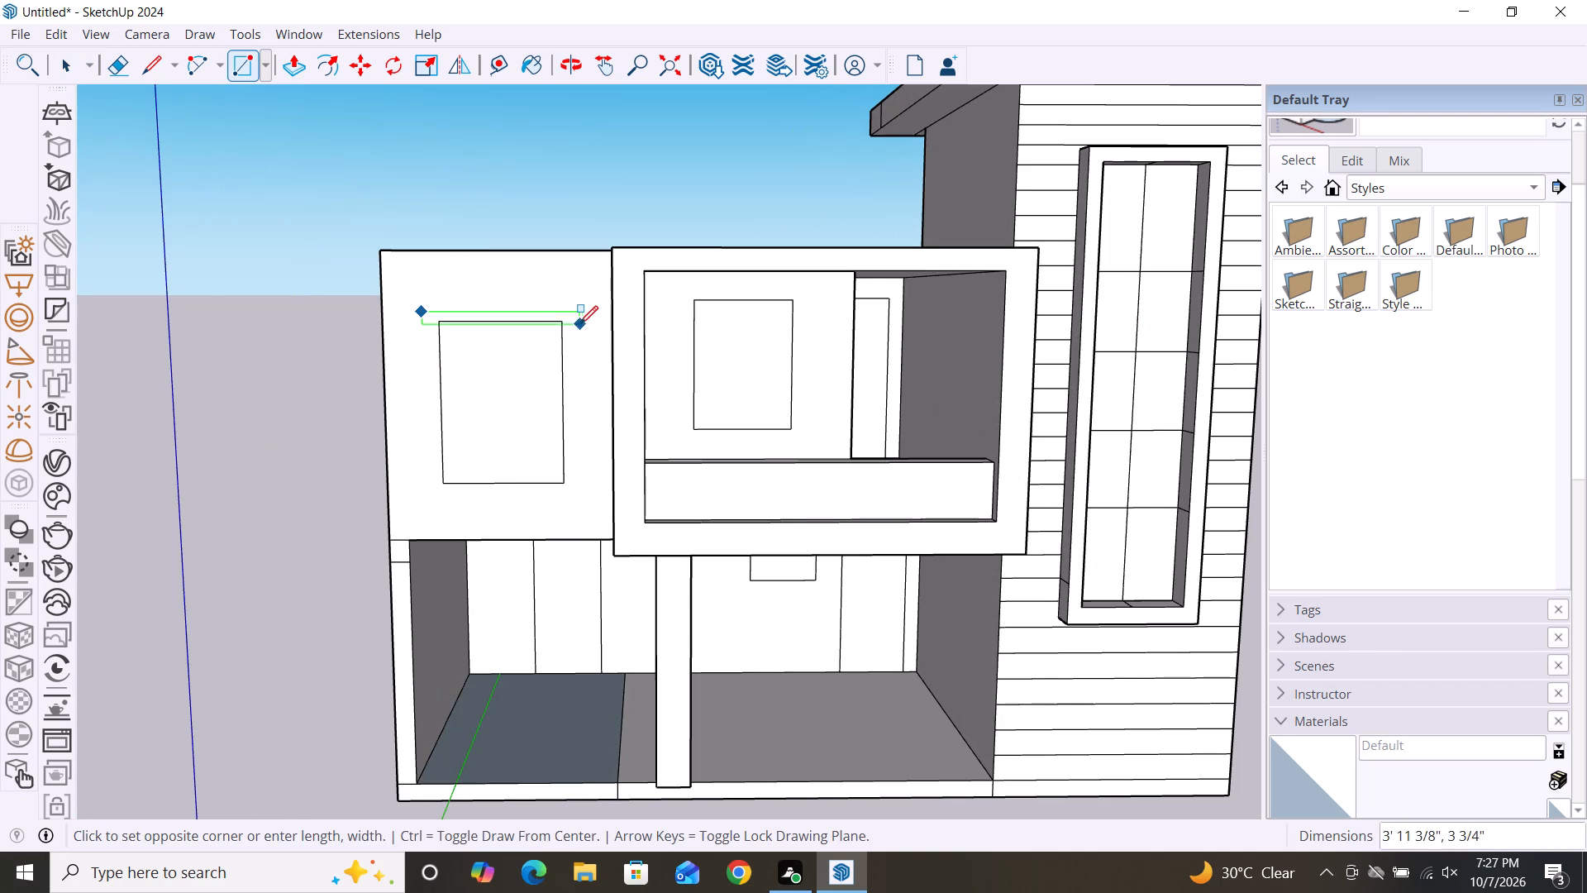
pyautogui.scroll(5, 560, 318)
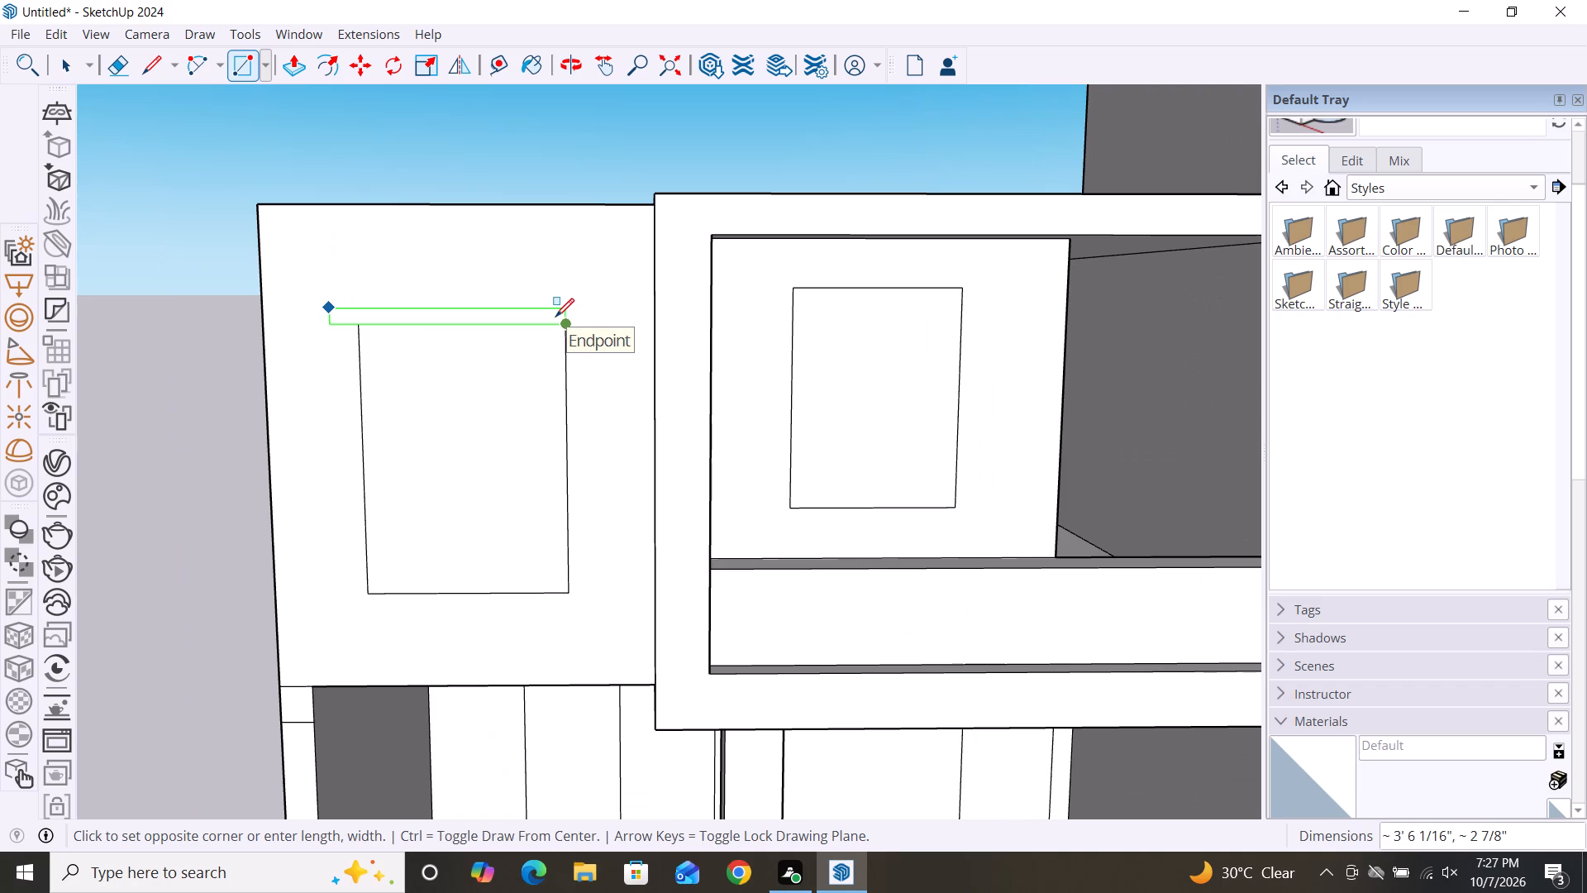
pyautogui.click(596, 327)
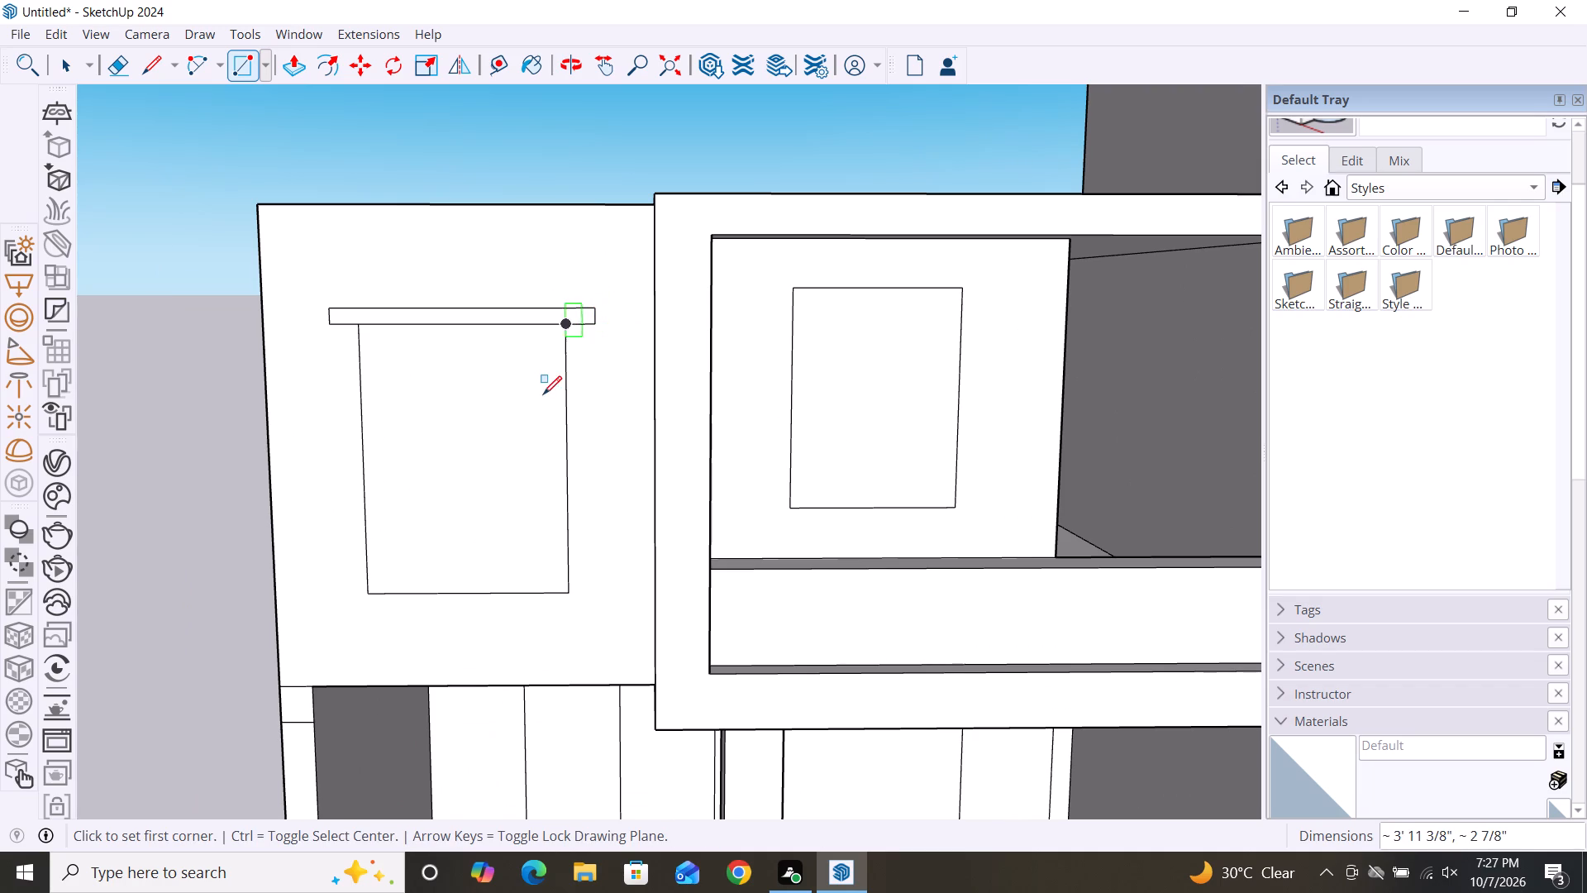
# Push/pull the thin rectangle above the left upper-storey window outward about 2' 1 7/16" to form a ledge.
pyautogui.press('space')
pyautogui.write('p')
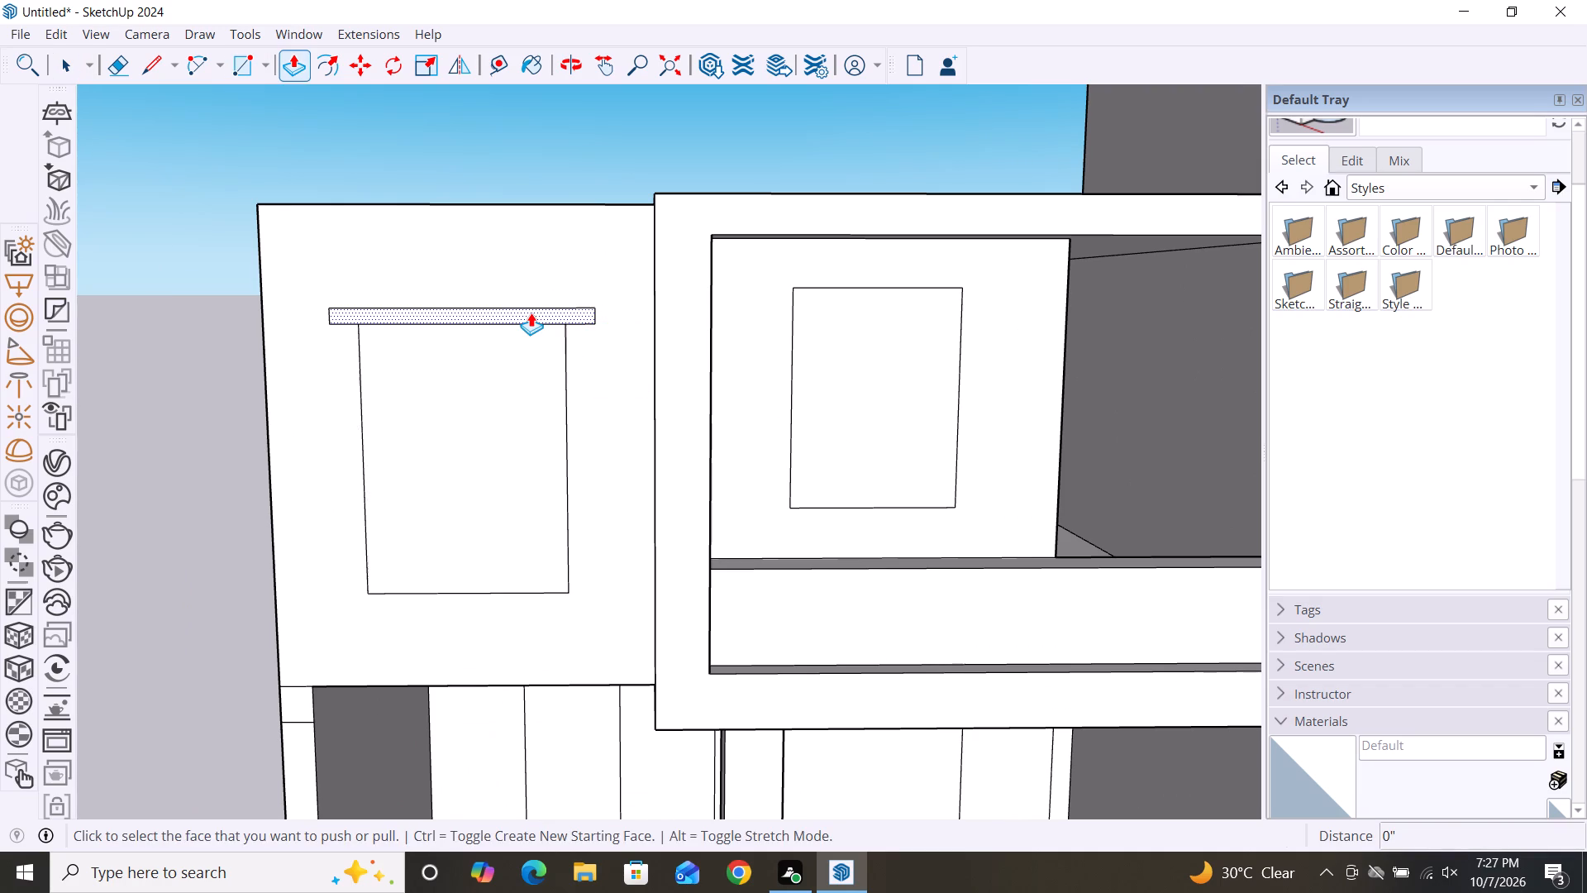
pyautogui.click(531, 313)
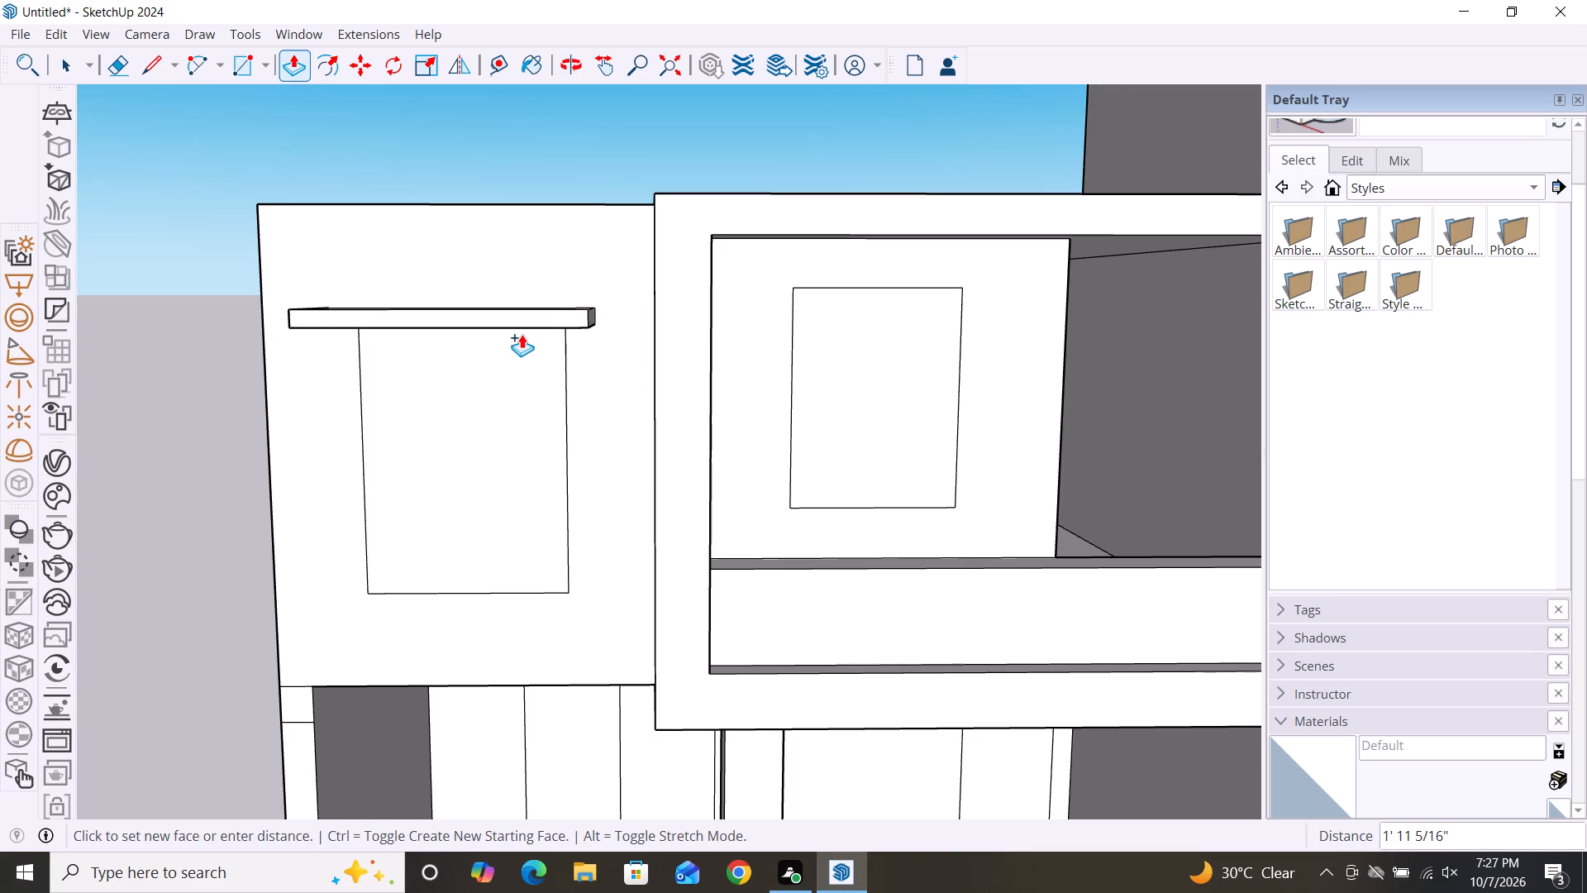
pyautogui.click(521, 337)
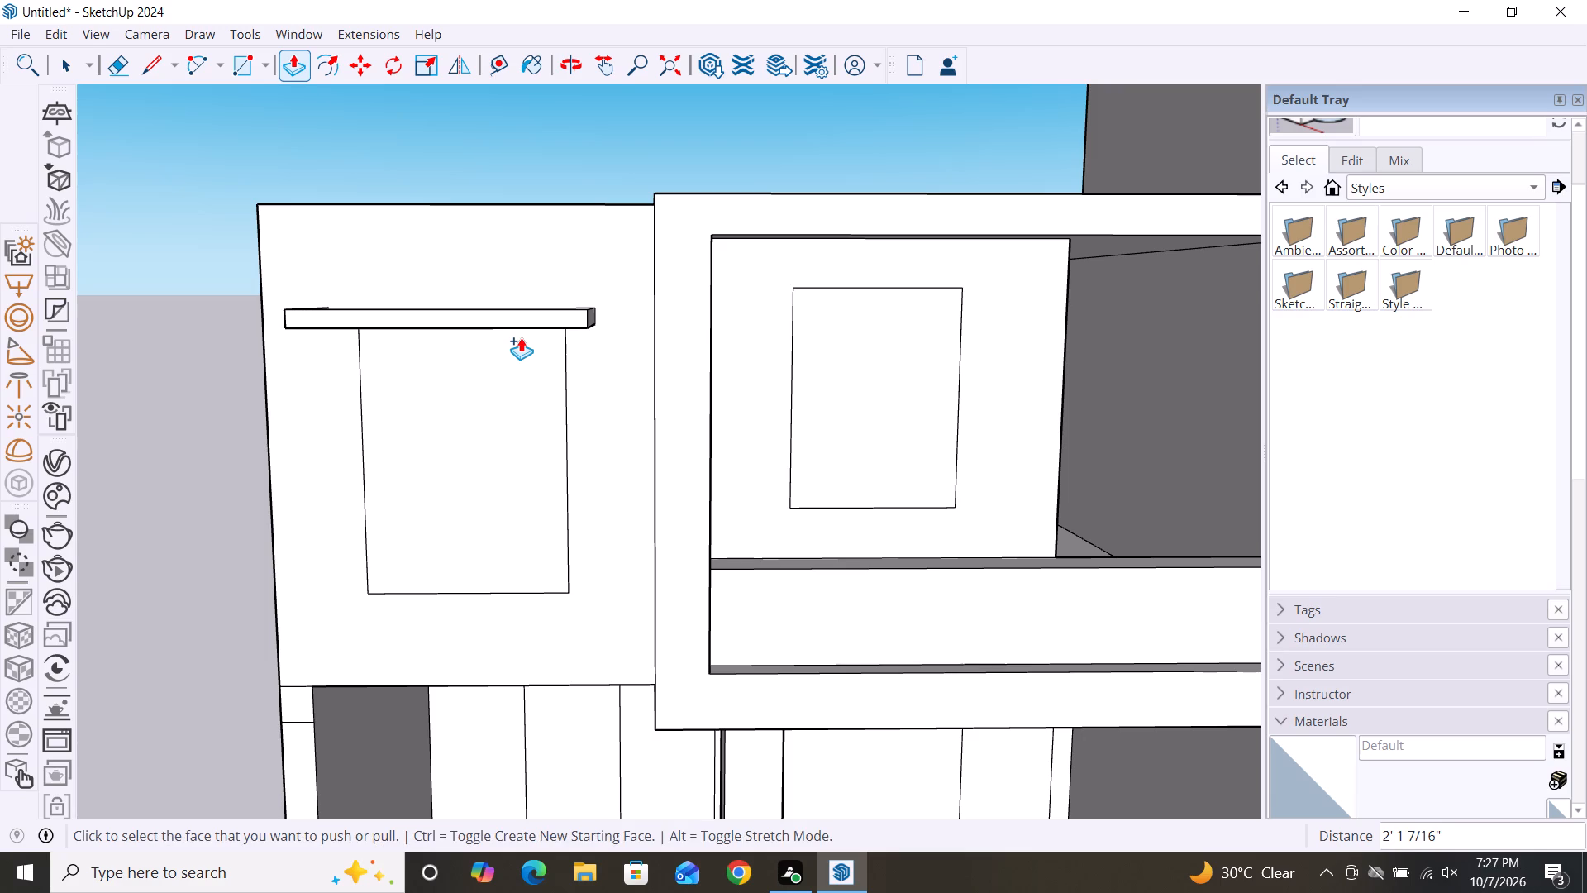
pyautogui.press('space')
# Push the ledge's front face back toward the wall by about 1' 7/16".
pyautogui.keyDown('alt'); pyautogui.moveTo(545, 421); pyautogui.dragTo(659, 325, button='middle'); pyautogui.keyUp('alt')
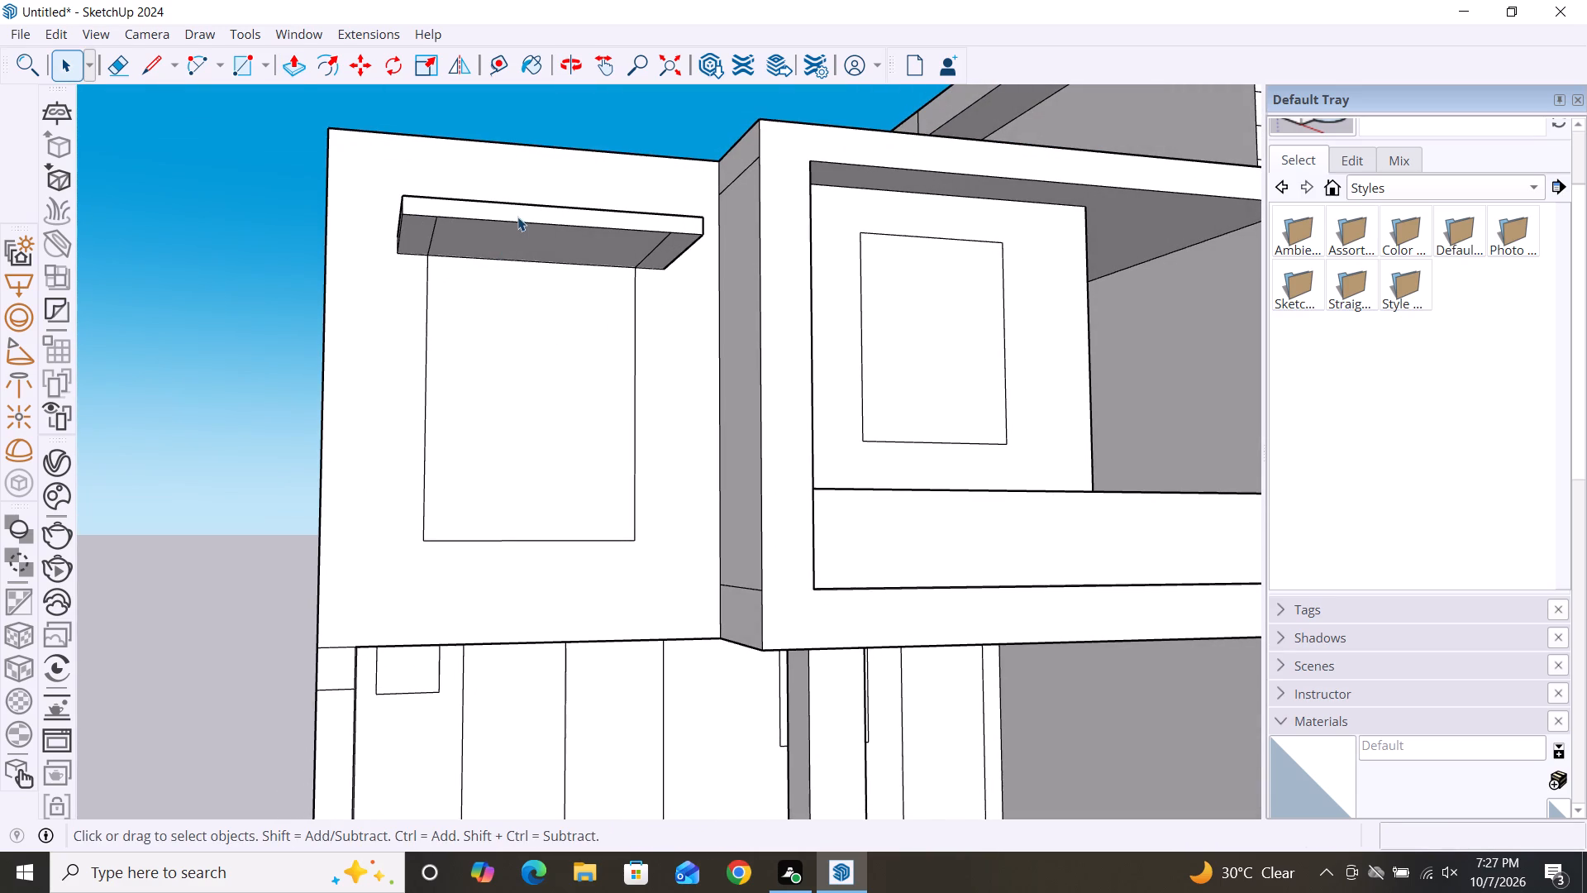
pyautogui.press('p')
pyautogui.click(532, 213)
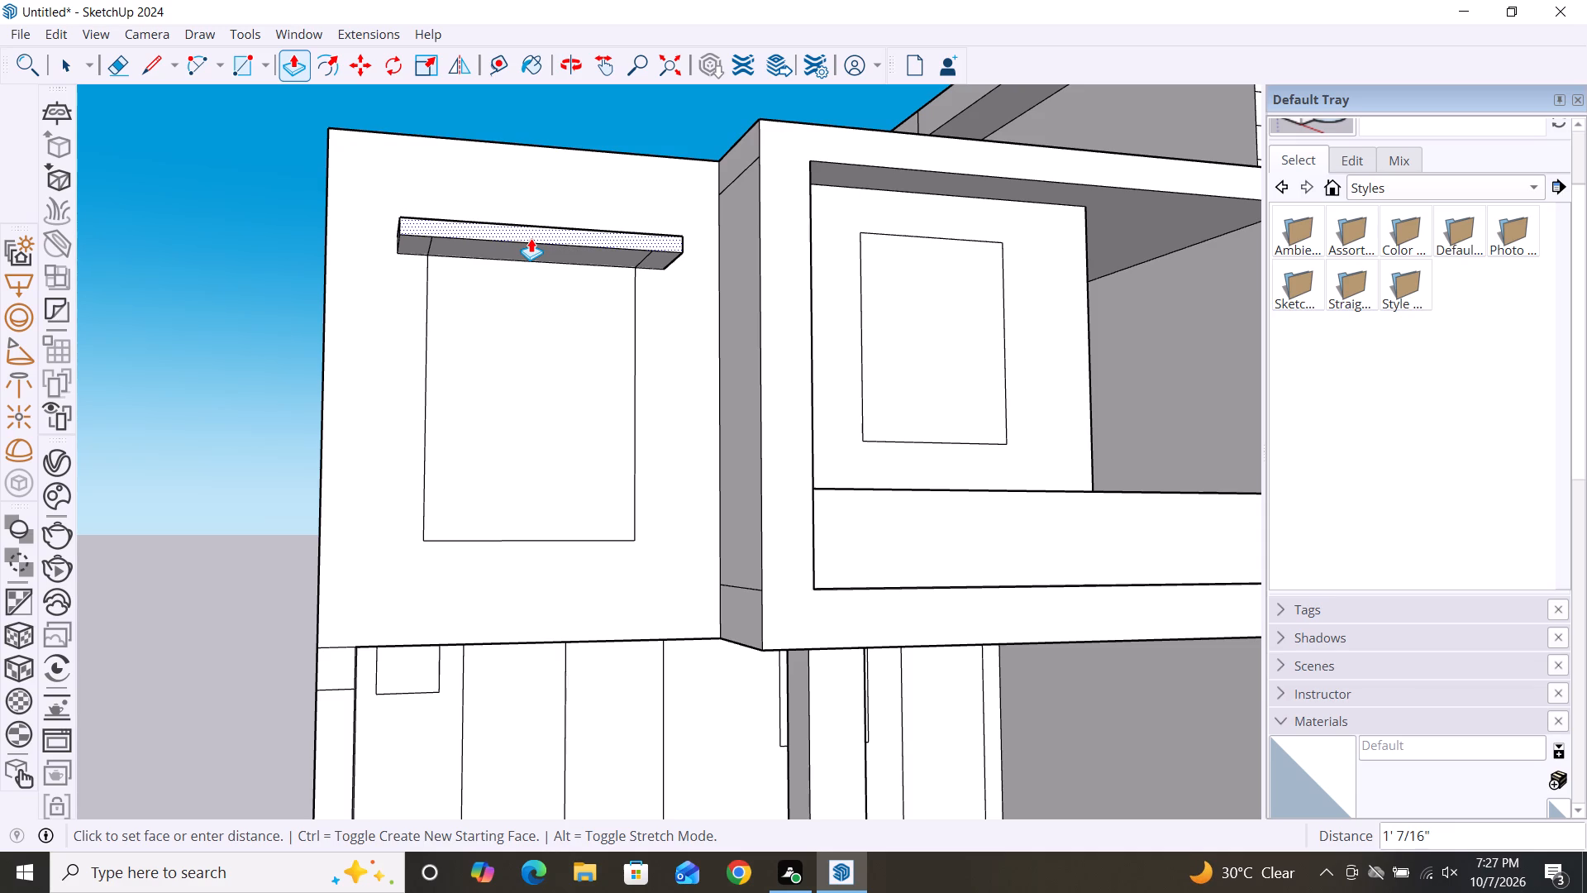
pyautogui.click(531, 238)
pyautogui.press('space')
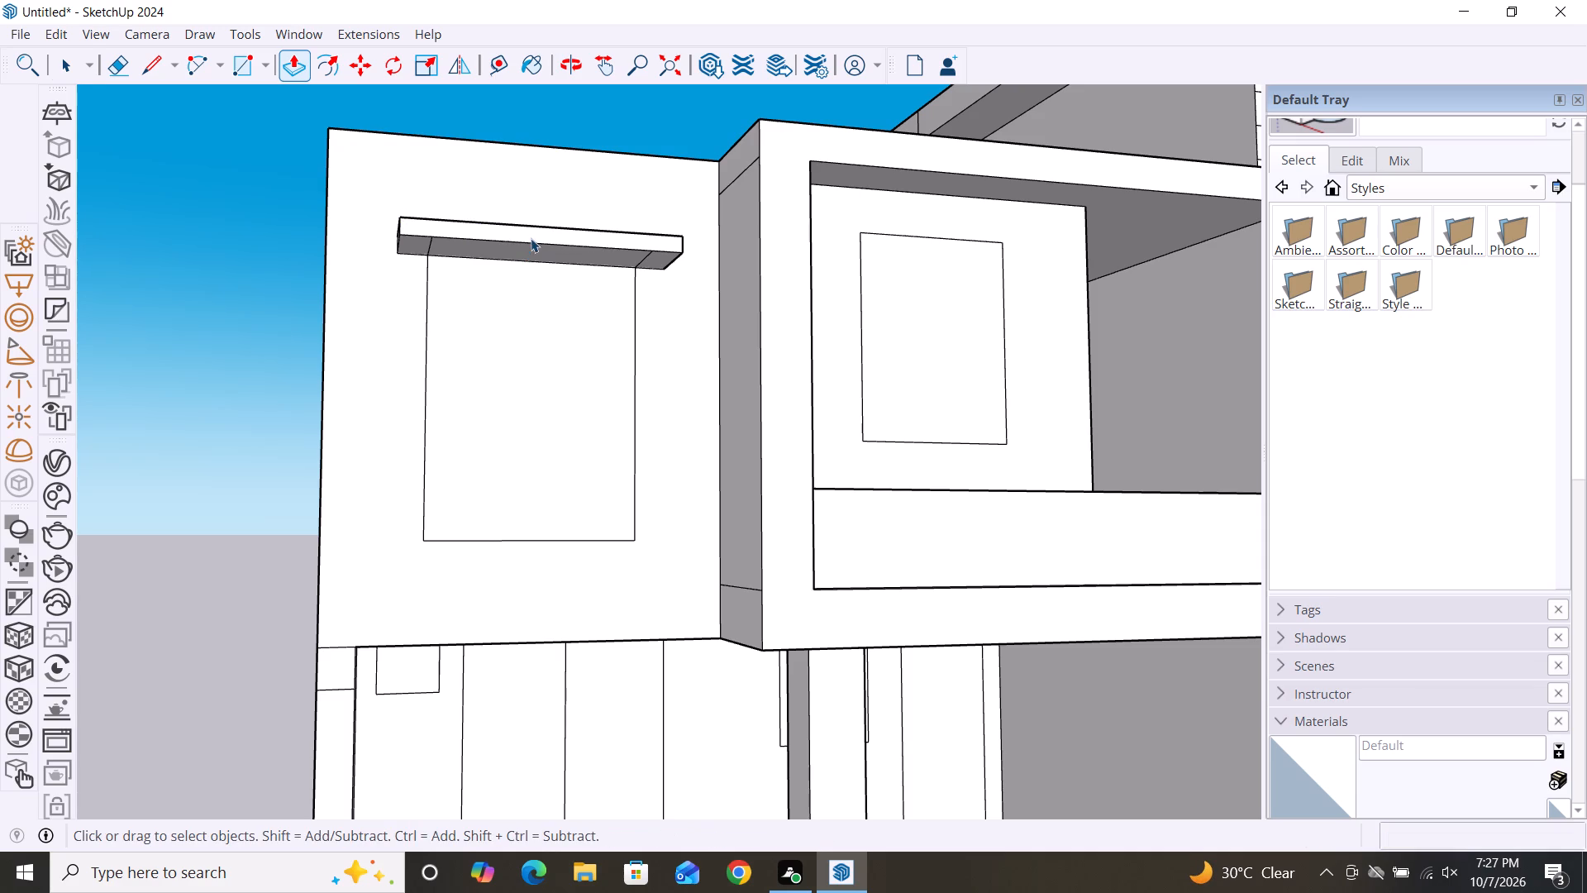
# Push the left upper-storey window face inward 10' to cut an opening beneath the ledge.
pyautogui.keyDown('alt'); pyautogui.moveTo(589, 350); pyautogui.dragTo(592, 481, button='middle'); pyautogui.keyUp('alt')
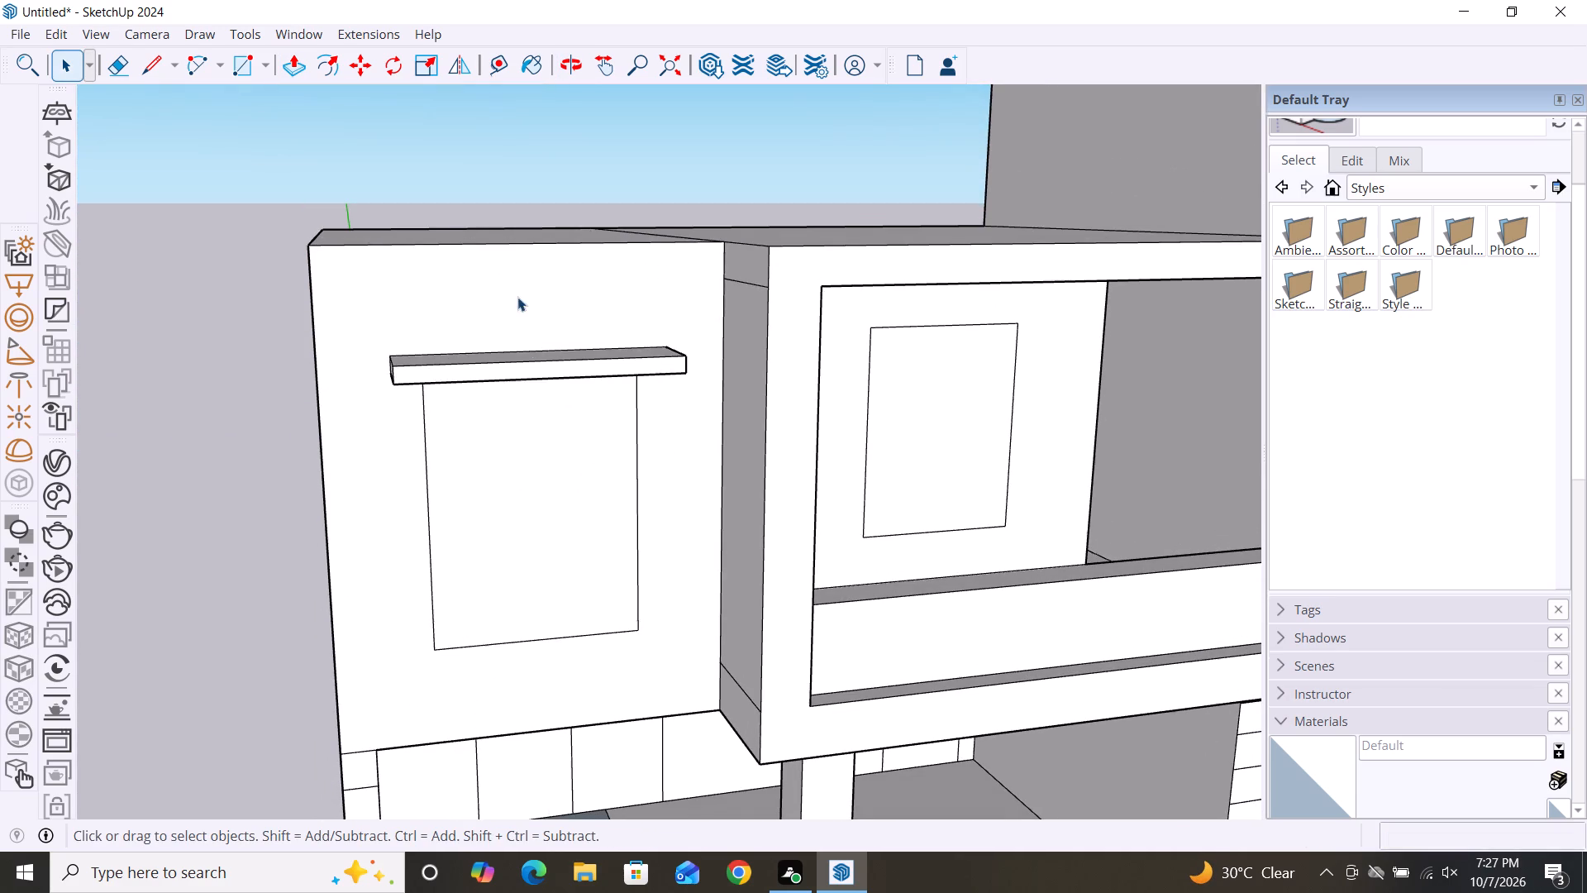
pyautogui.scroll(-2, 509, 263)
pyautogui.keyDown('alt'); pyautogui.moveTo(568, 537); pyautogui.dragTo(485, 482, button='middle'); pyautogui.keyUp('alt')
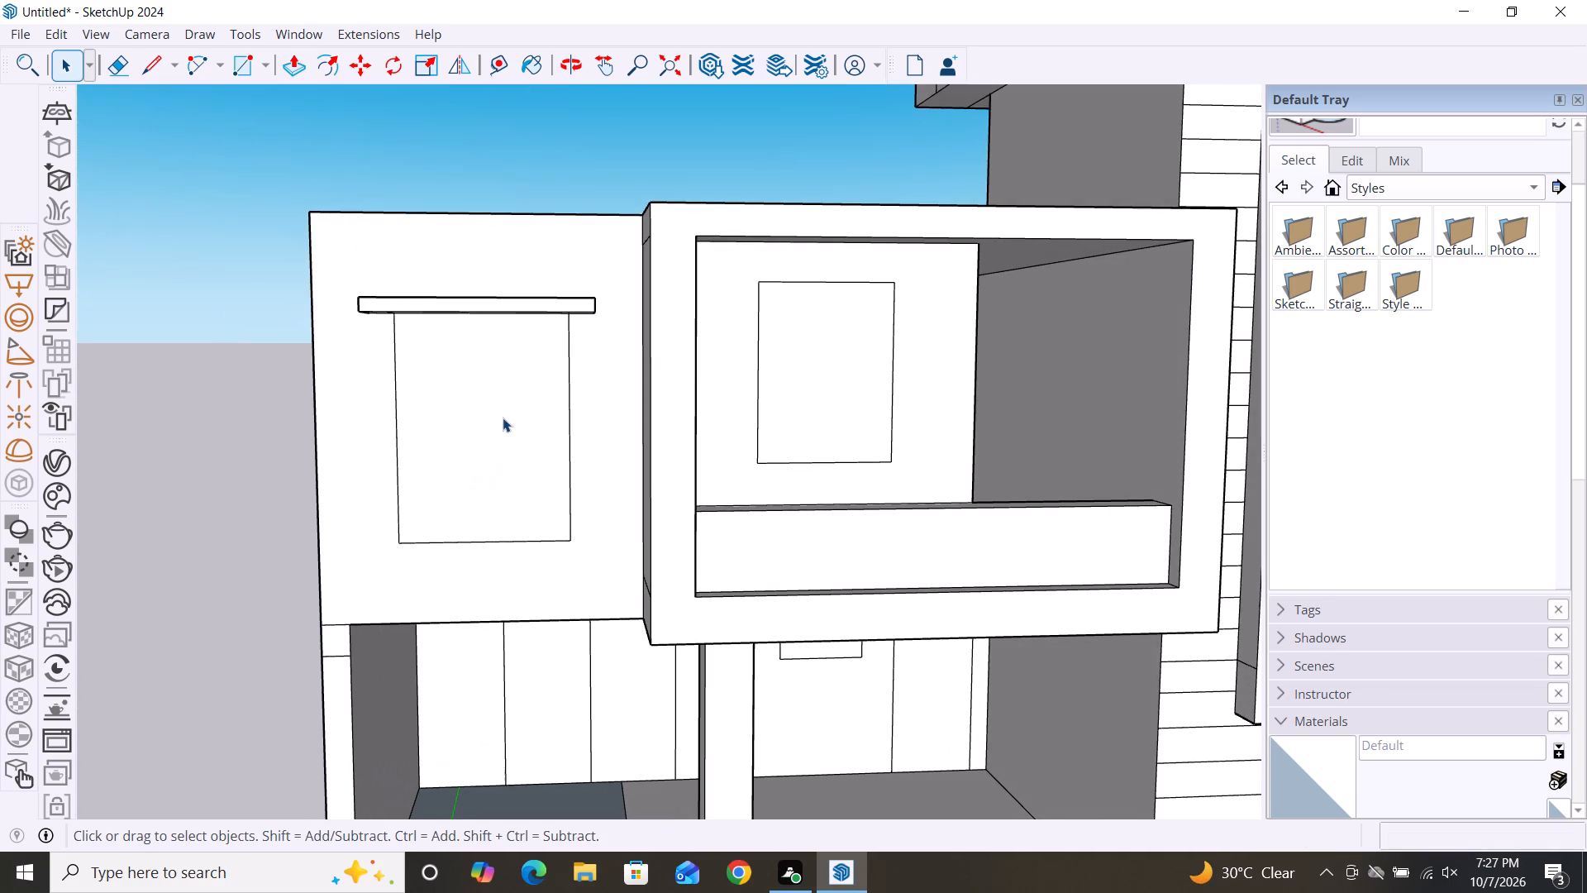
pyautogui.press('p')
pyautogui.click(509, 433)
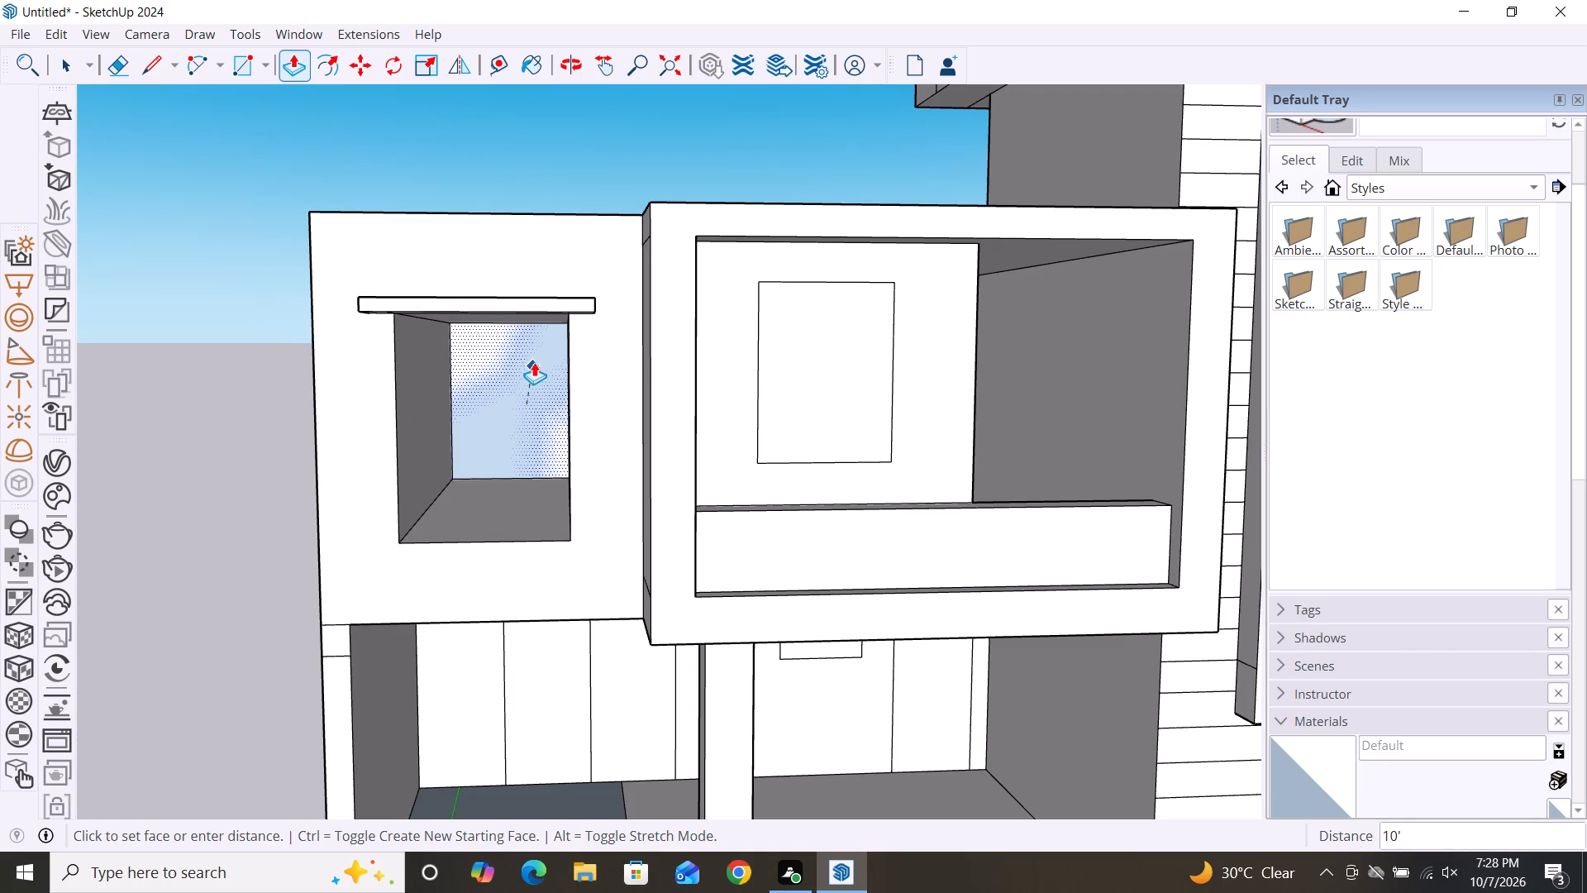
pyautogui.click(537, 361)
# Push the window face on the balcony's rear wall inward about 50' 5 7/8" to open the window.
pyautogui.scroll(-4, 360, 426)
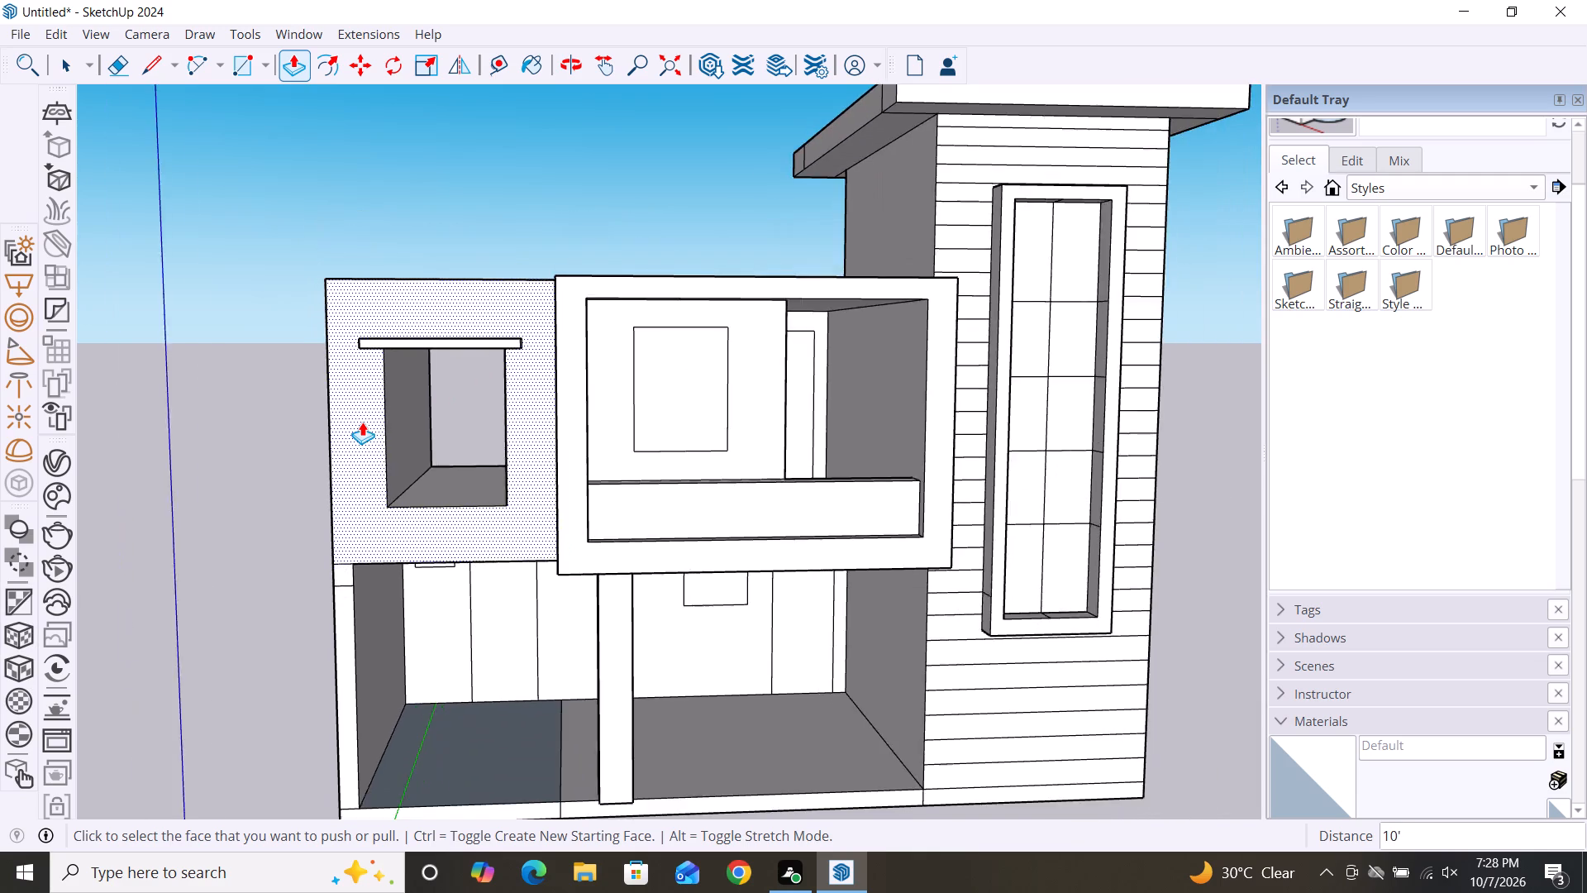
pyautogui.scroll(-2, 362, 422)
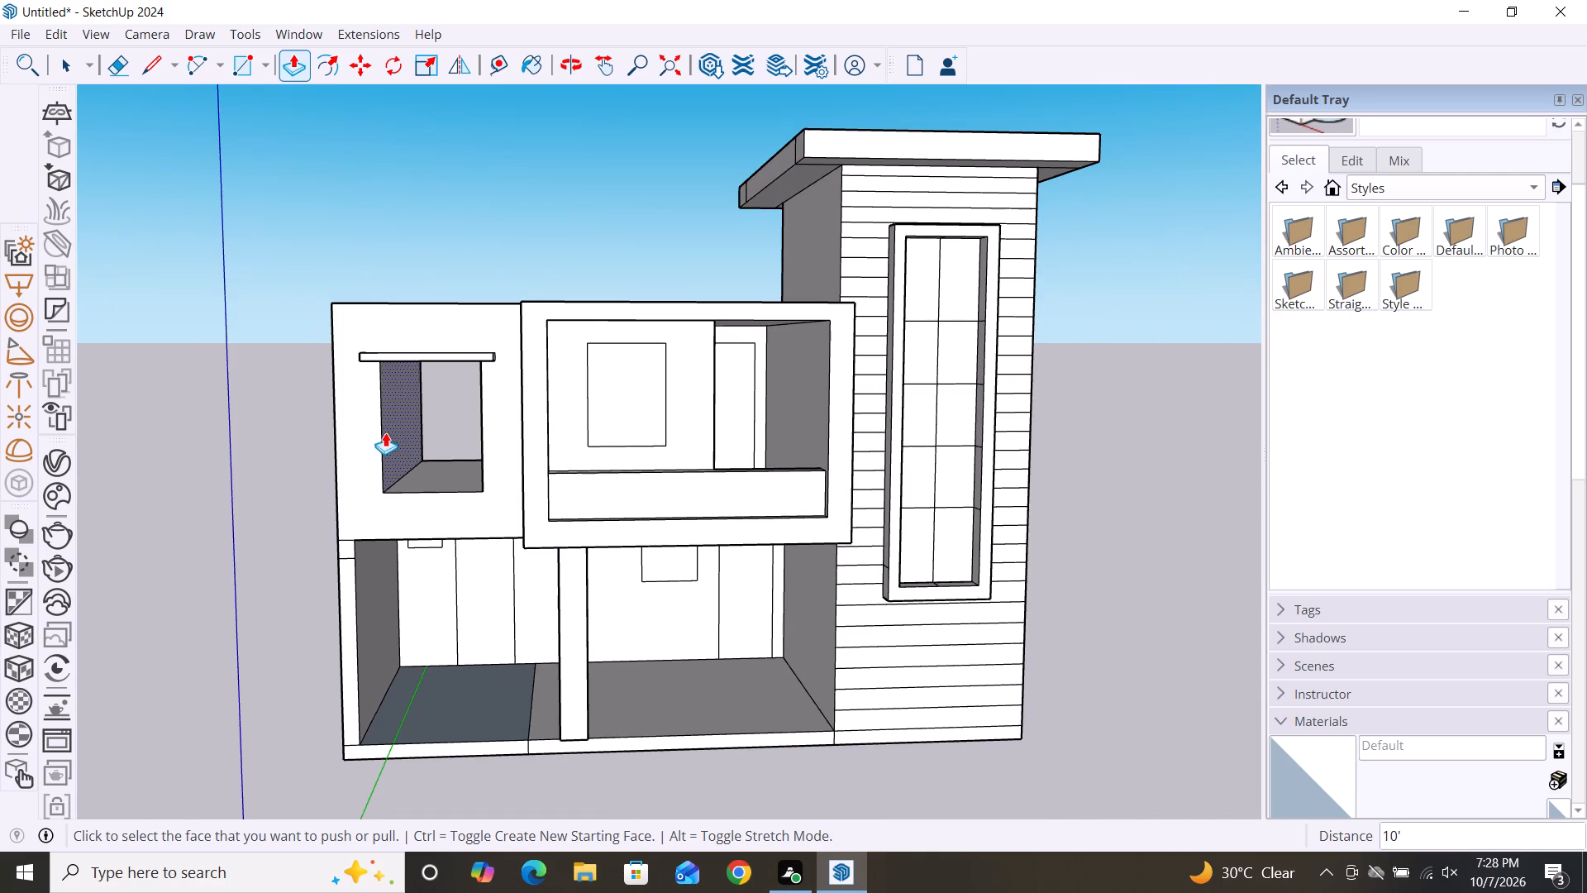
pyautogui.moveTo(386, 434); pyautogui.dragTo(460, 436, button='middle')
pyautogui.scroll(-1, 406, 387)
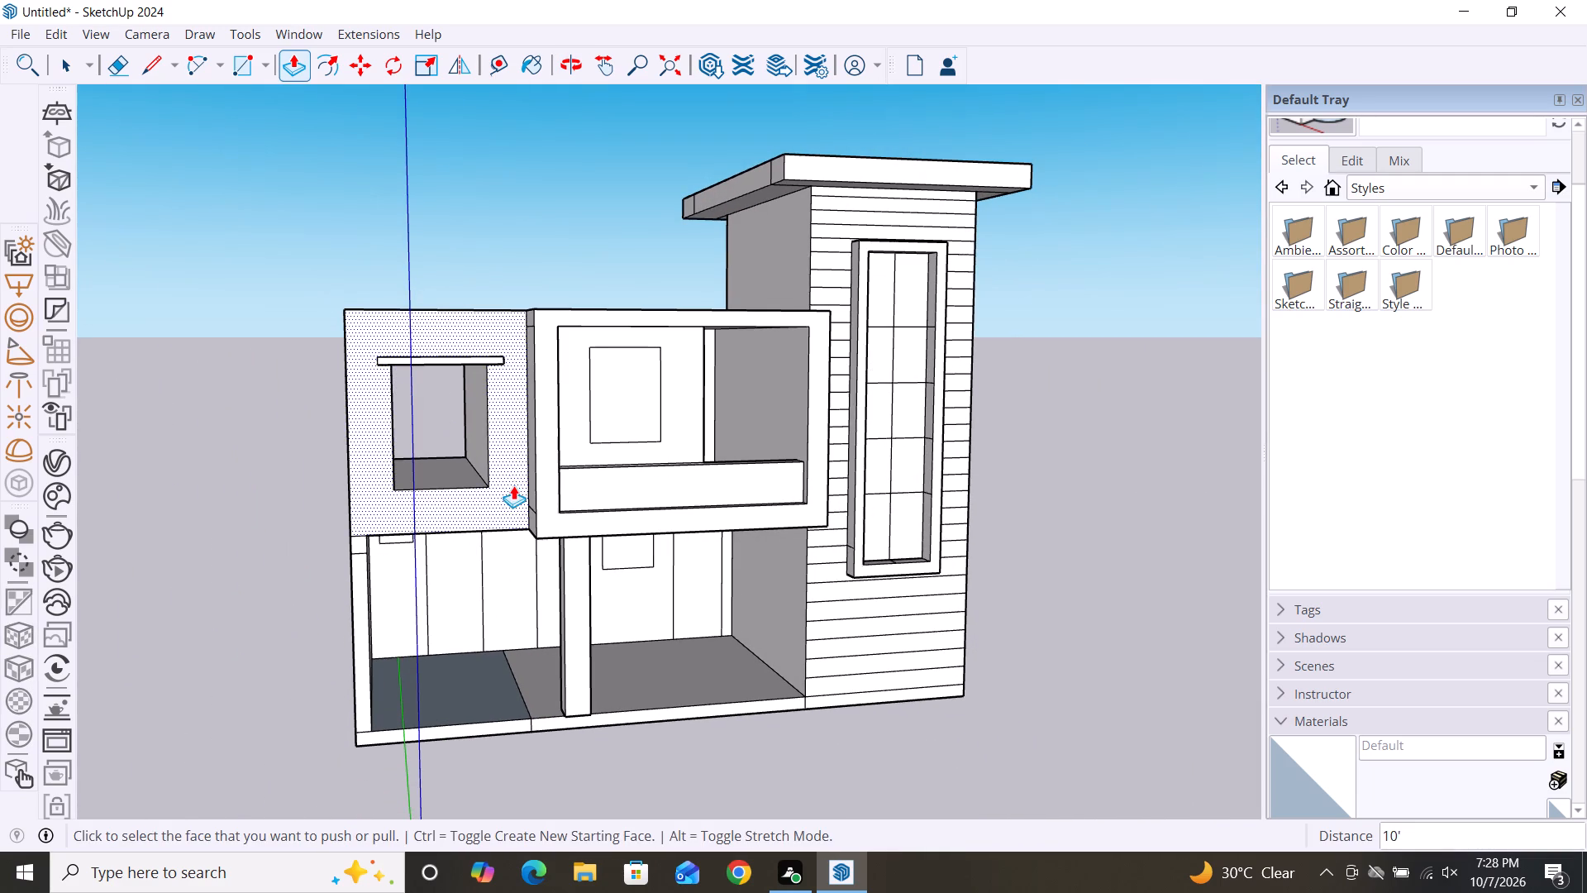
pyautogui.moveTo(513, 485); pyautogui.dragTo(454, 496, button='middle')
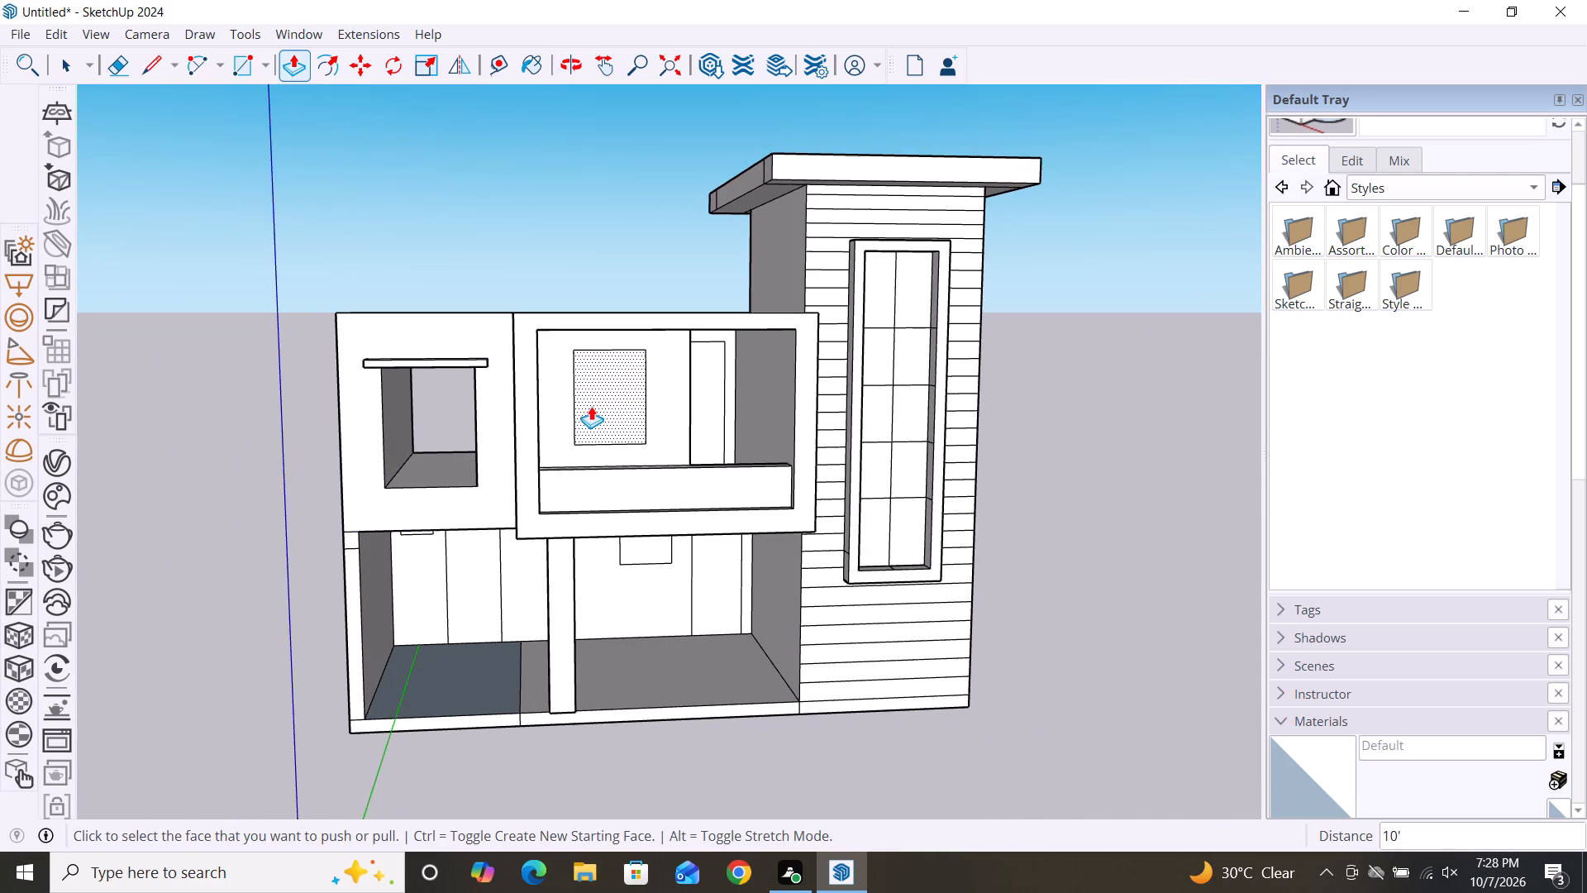
pyautogui.click(593, 405)
pyautogui.click(550, 356)
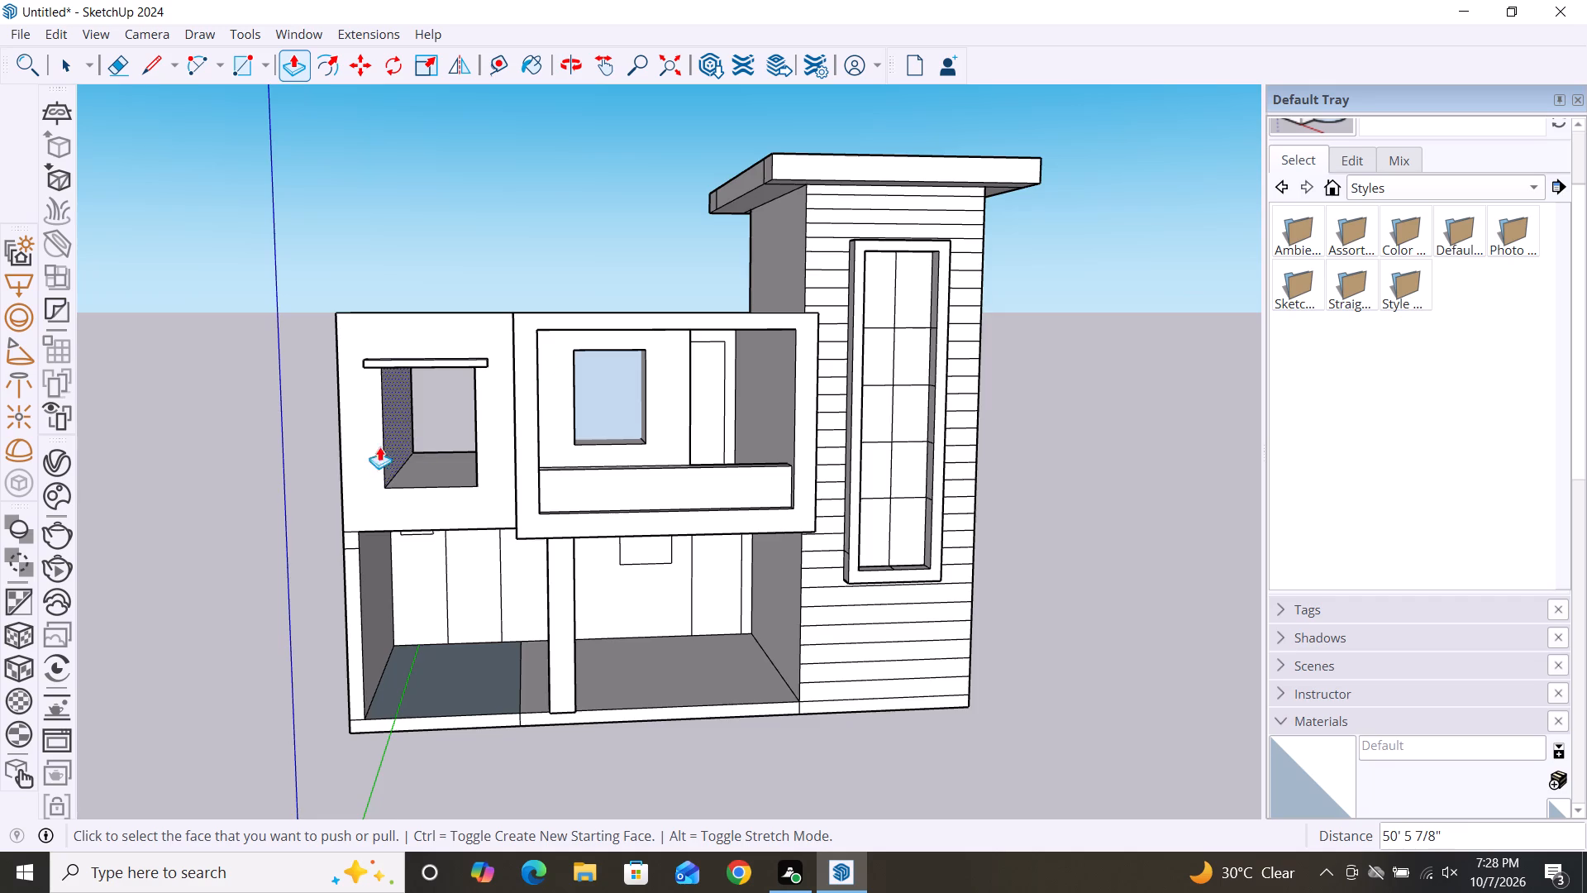
# Push the upper-storey balcony door face inward about 14' 3 5/16" to open the doorway.
pyautogui.scroll(-5, 369, 447)
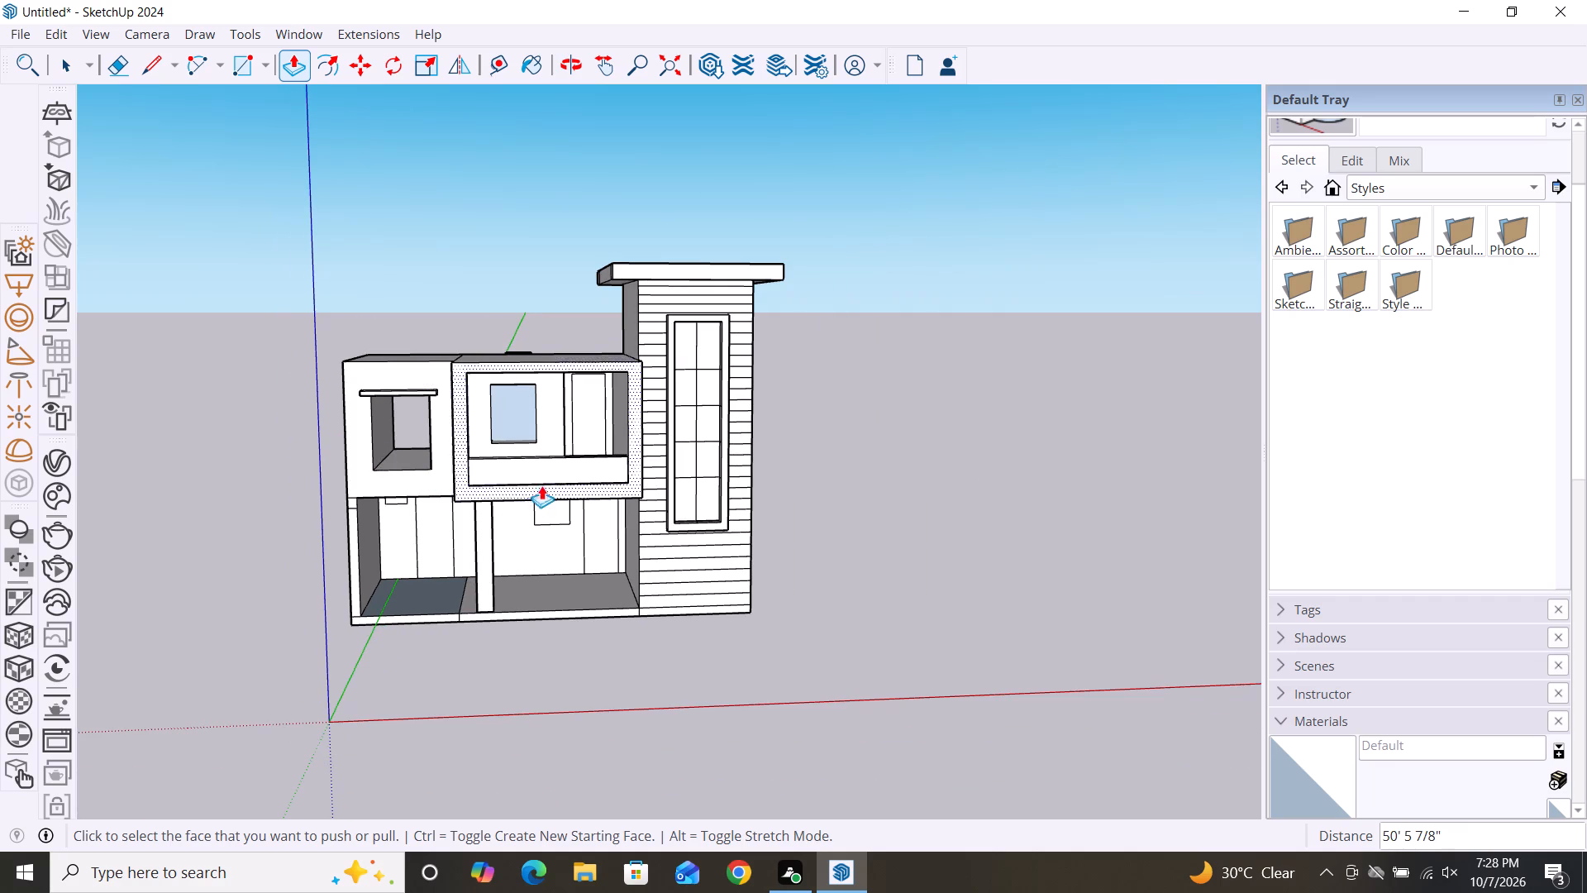
pyautogui.scroll(9, 583, 432)
pyautogui.click(584, 432)
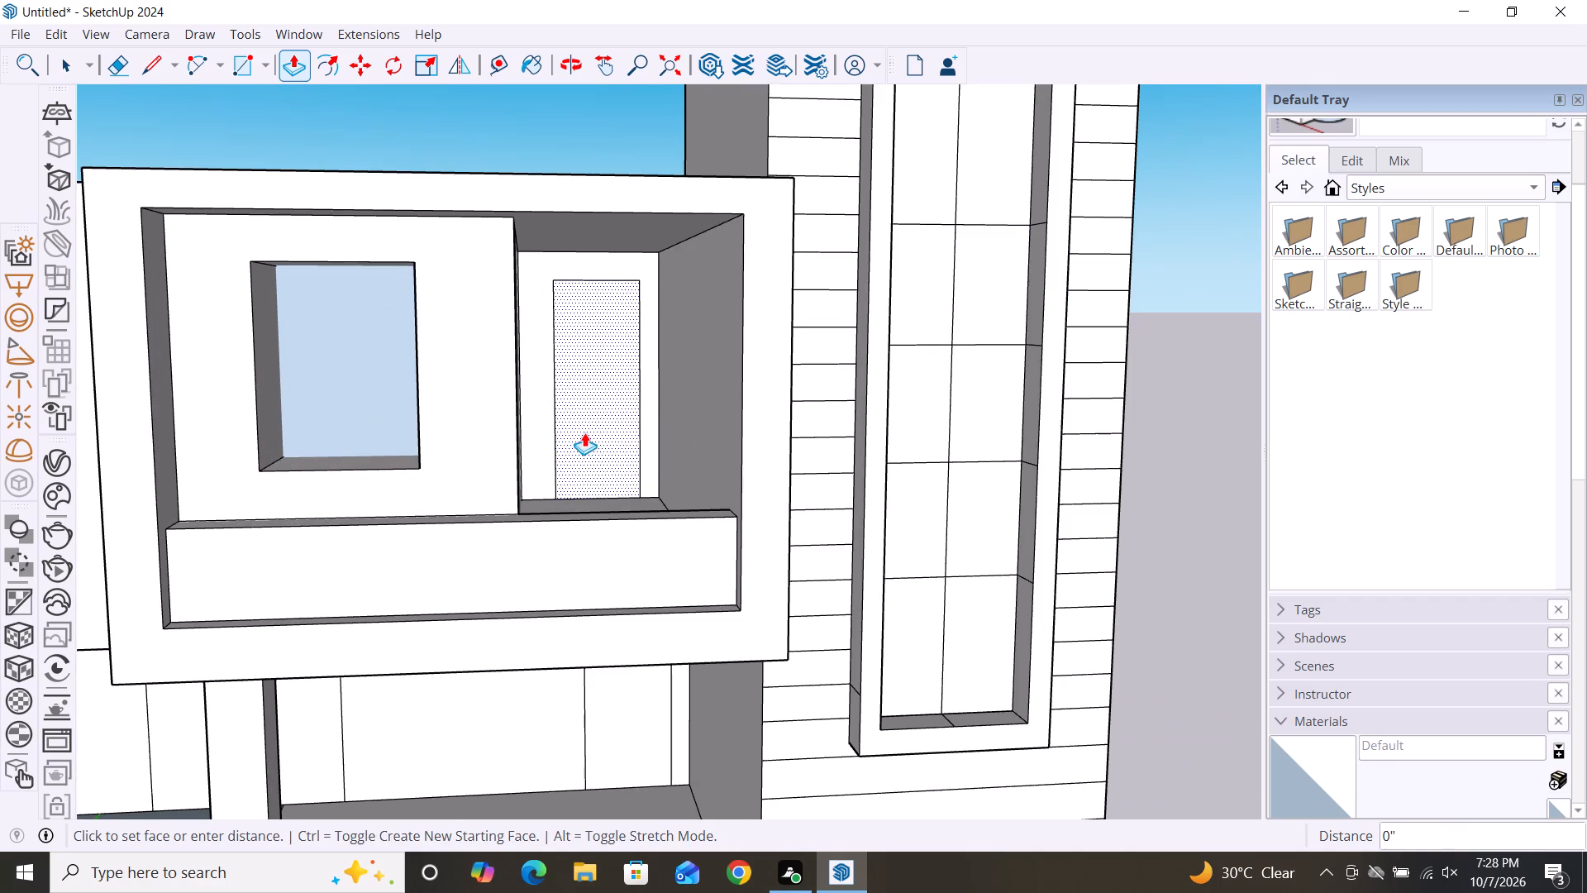
pyautogui.click(536, 397)
# Push the ground-floor window face beside the door inward to open the window.
pyautogui.scroll(-5, 608, 286)
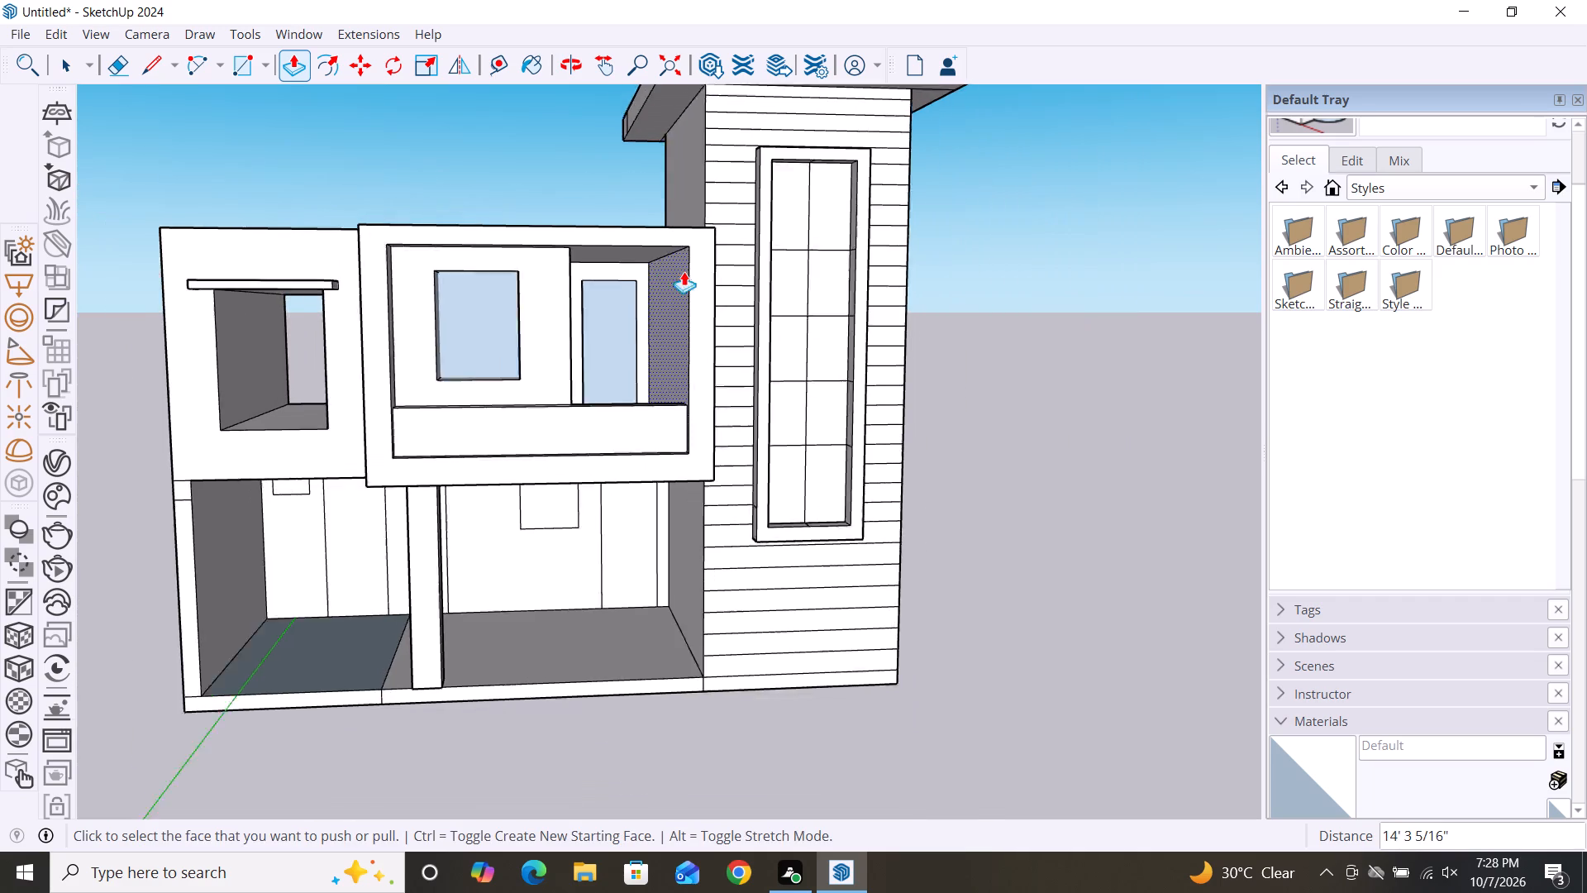
pyautogui.scroll(-1, 684, 271)
pyautogui.moveTo(532, 580); pyautogui.dragTo(556, 477, button='middle')
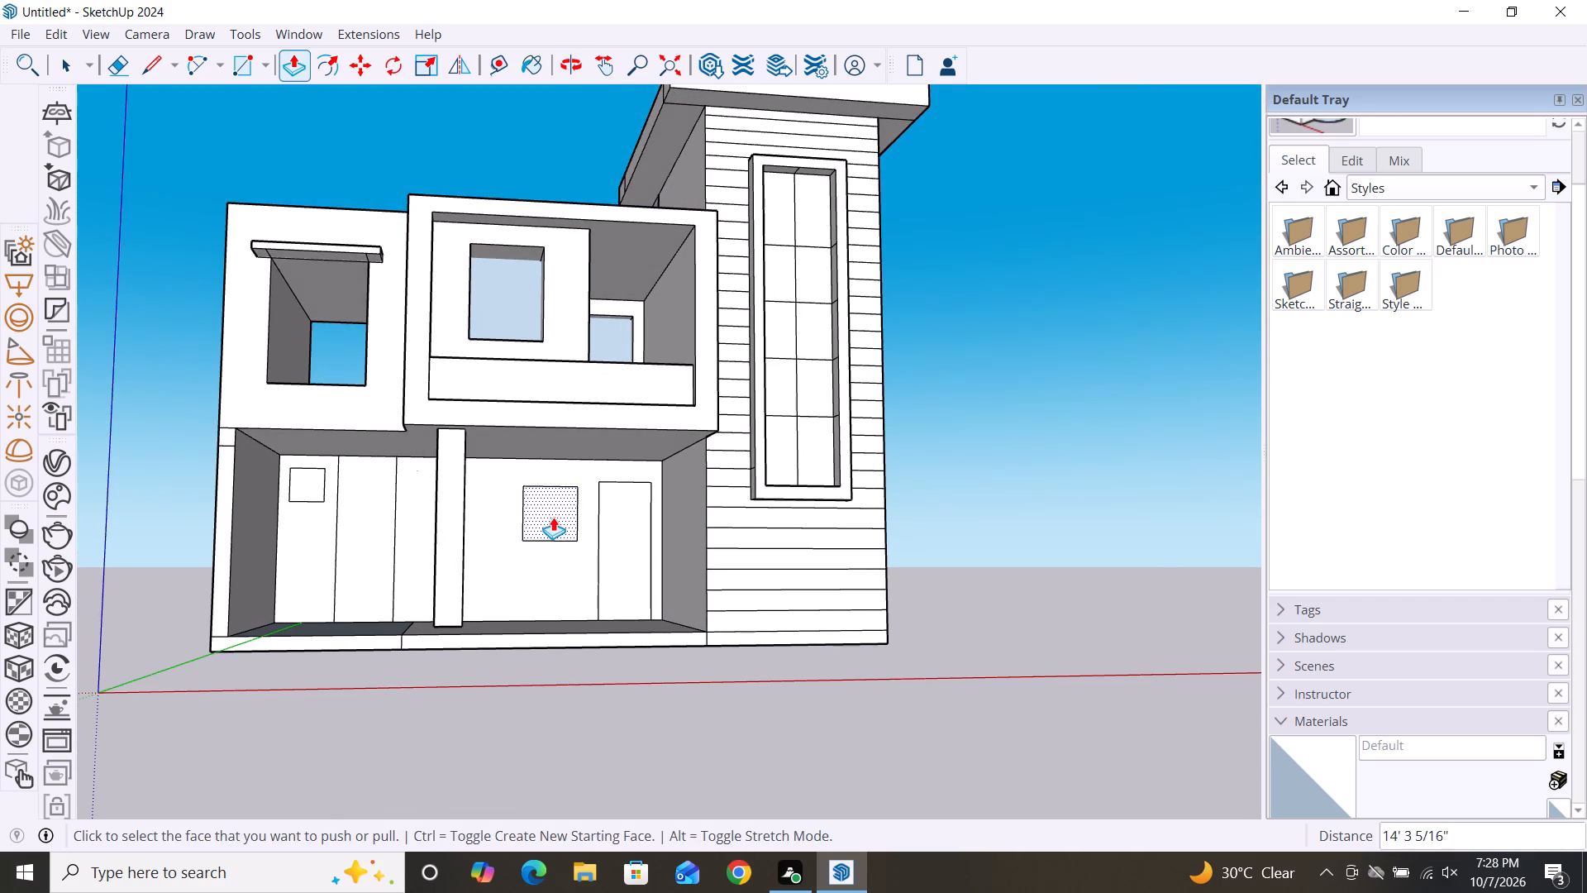
pyautogui.click(553, 517)
pyautogui.click(505, 516)
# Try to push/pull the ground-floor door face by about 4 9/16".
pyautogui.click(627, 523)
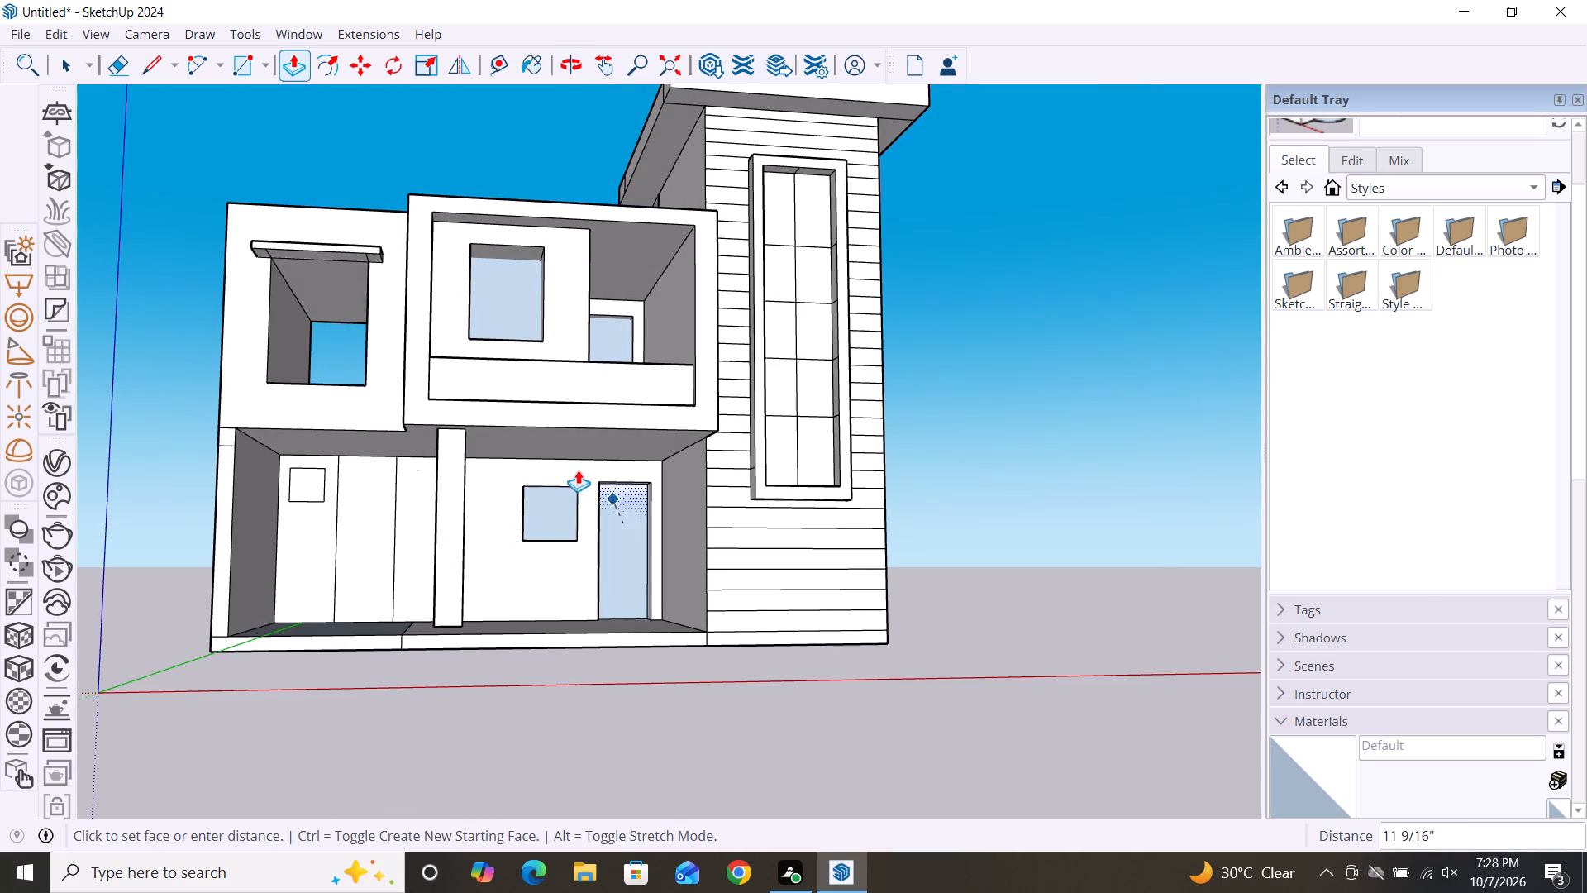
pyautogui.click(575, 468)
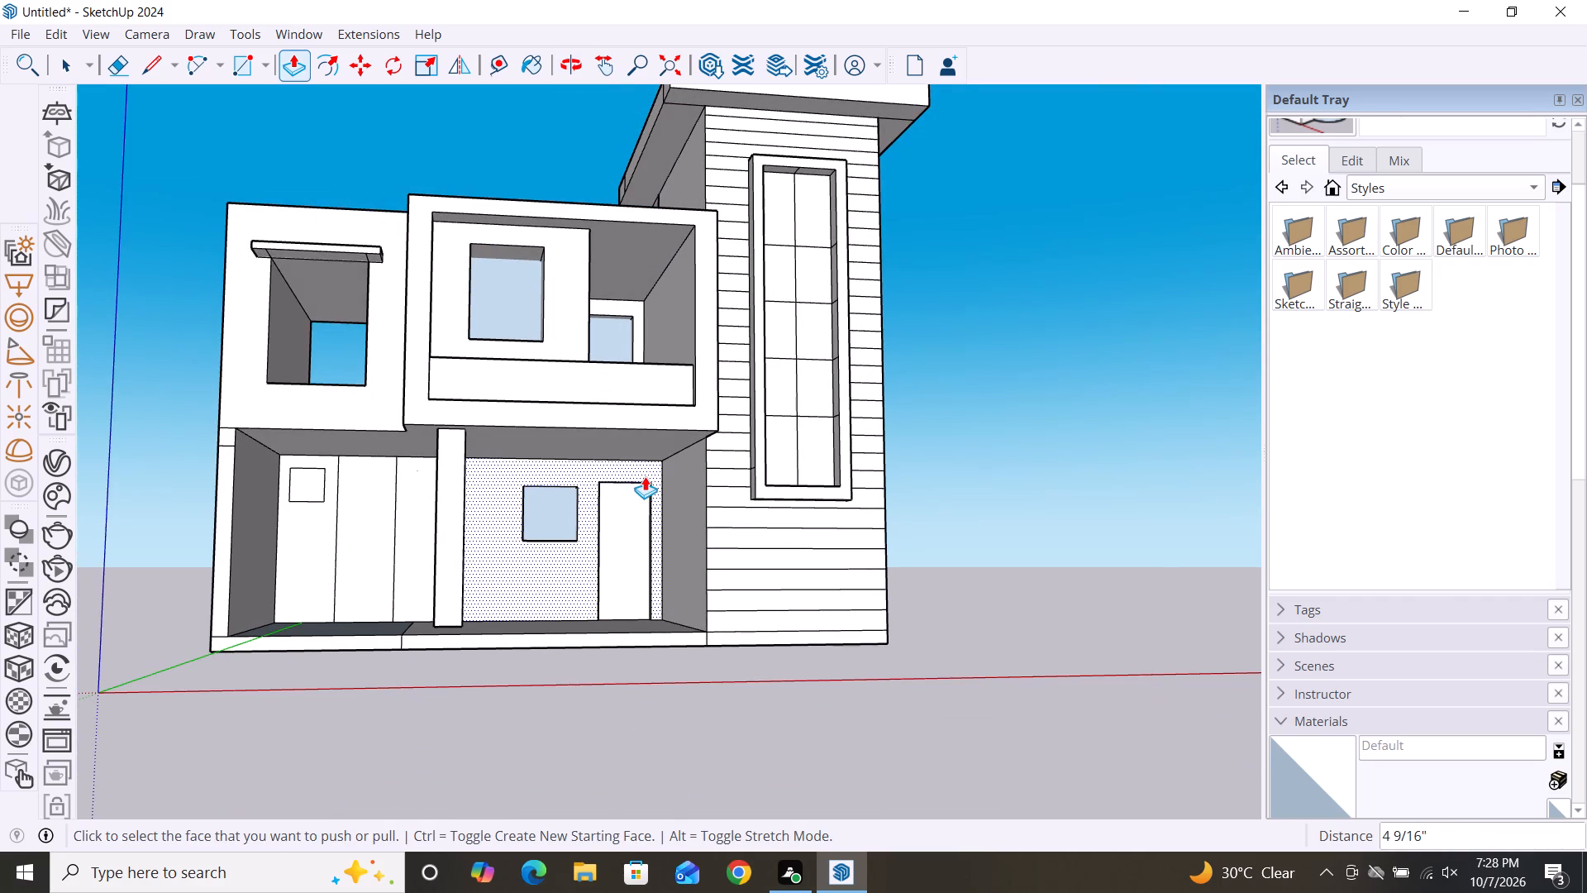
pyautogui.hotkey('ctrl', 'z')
# Push the ground-floor door face inward 11 9/16" to cut the doorway through the wall.
pyautogui.click(626, 521)
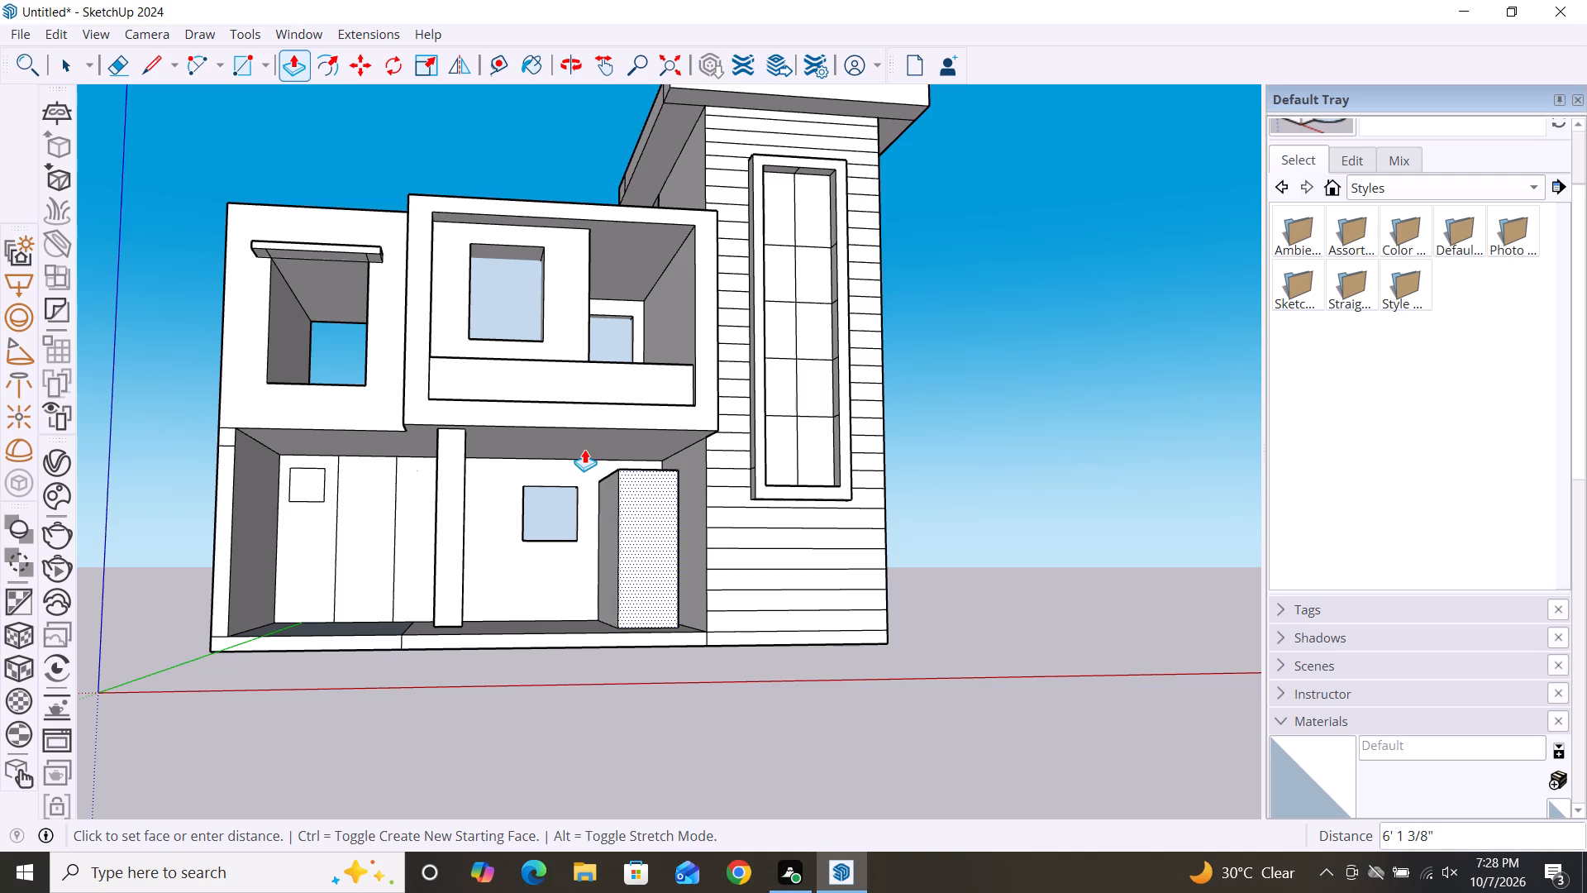
pyautogui.click(572, 475)
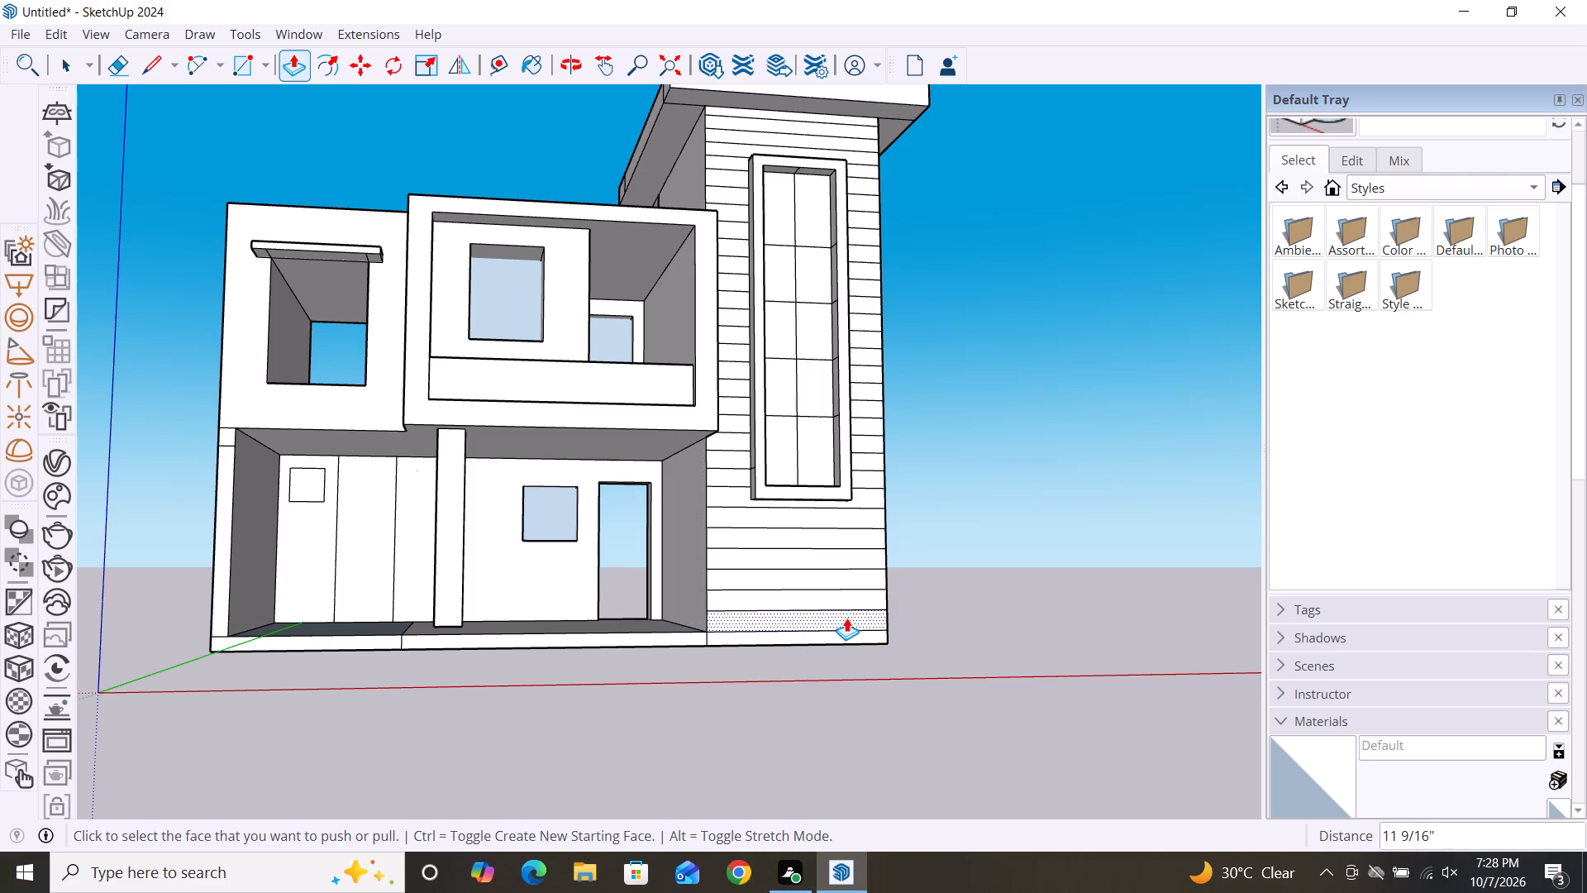
pyautogui.press('space')
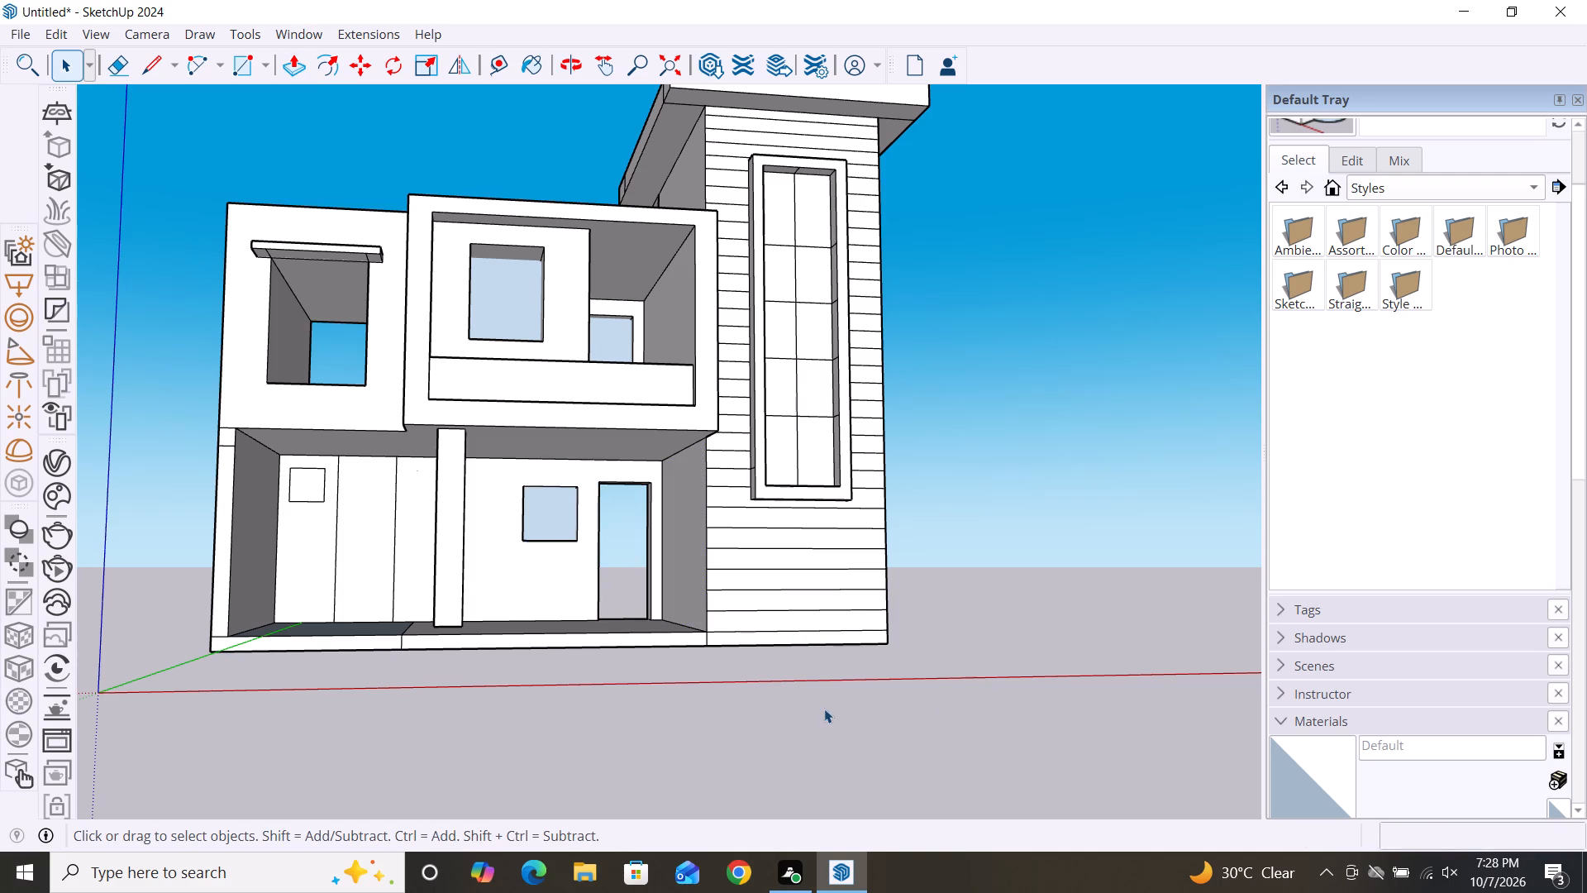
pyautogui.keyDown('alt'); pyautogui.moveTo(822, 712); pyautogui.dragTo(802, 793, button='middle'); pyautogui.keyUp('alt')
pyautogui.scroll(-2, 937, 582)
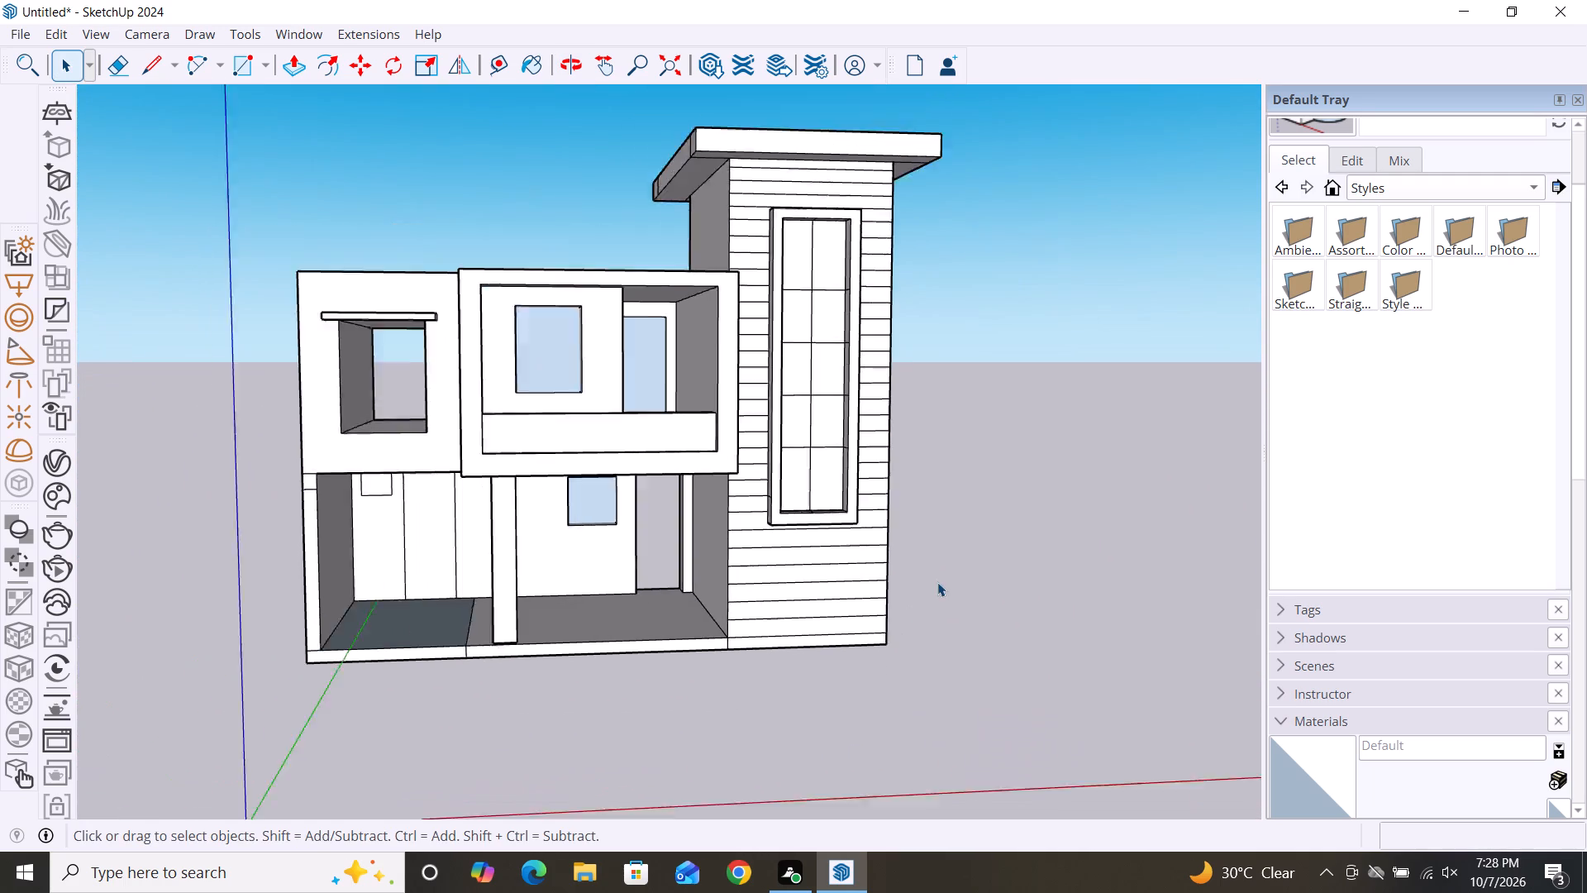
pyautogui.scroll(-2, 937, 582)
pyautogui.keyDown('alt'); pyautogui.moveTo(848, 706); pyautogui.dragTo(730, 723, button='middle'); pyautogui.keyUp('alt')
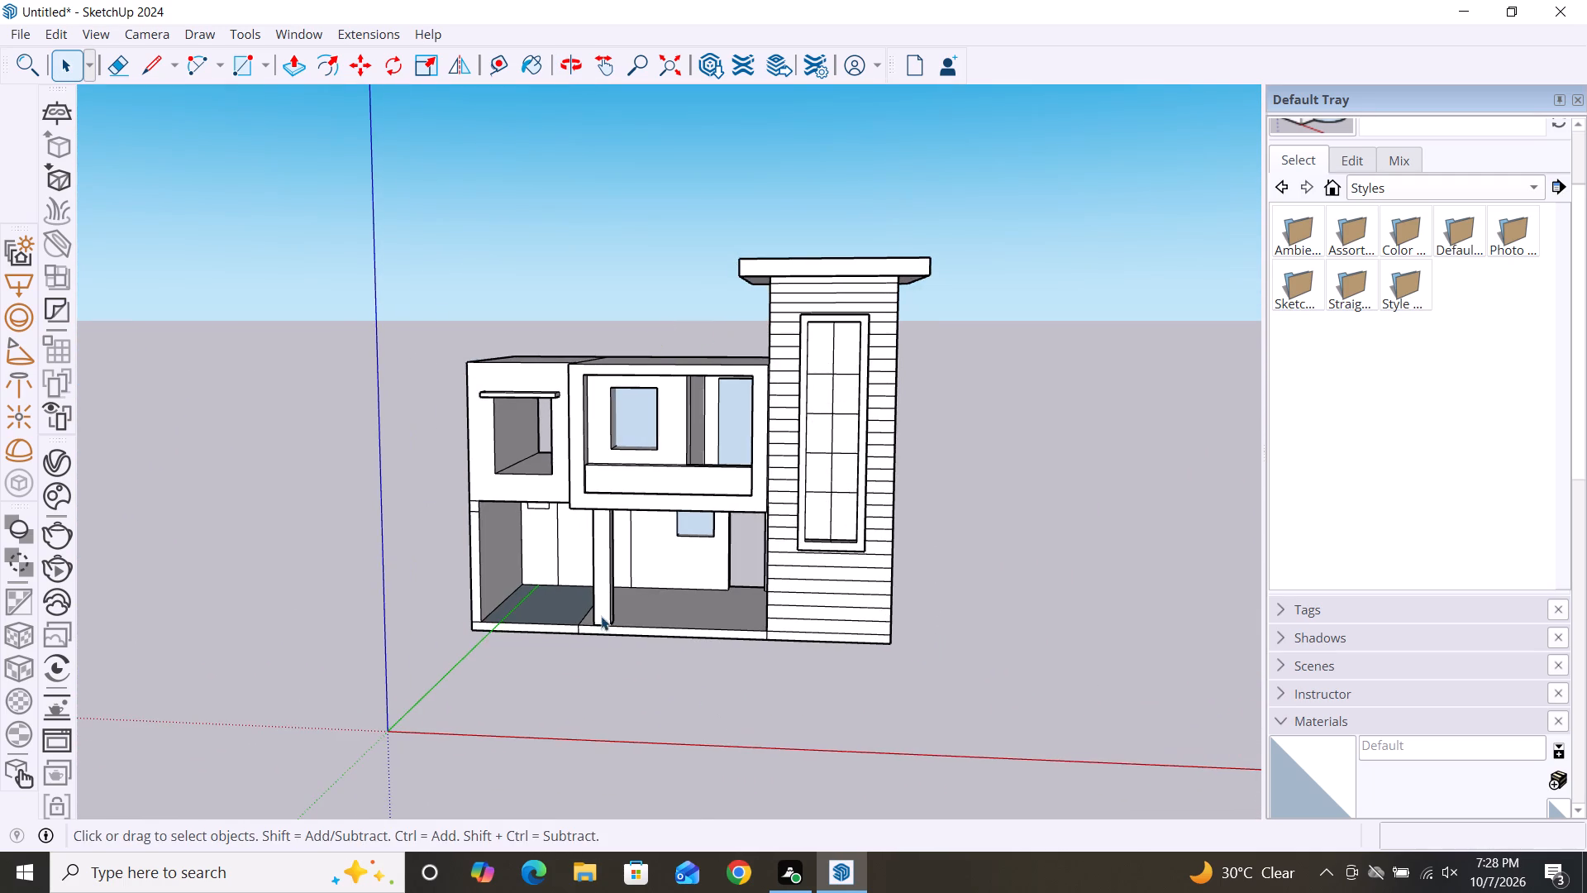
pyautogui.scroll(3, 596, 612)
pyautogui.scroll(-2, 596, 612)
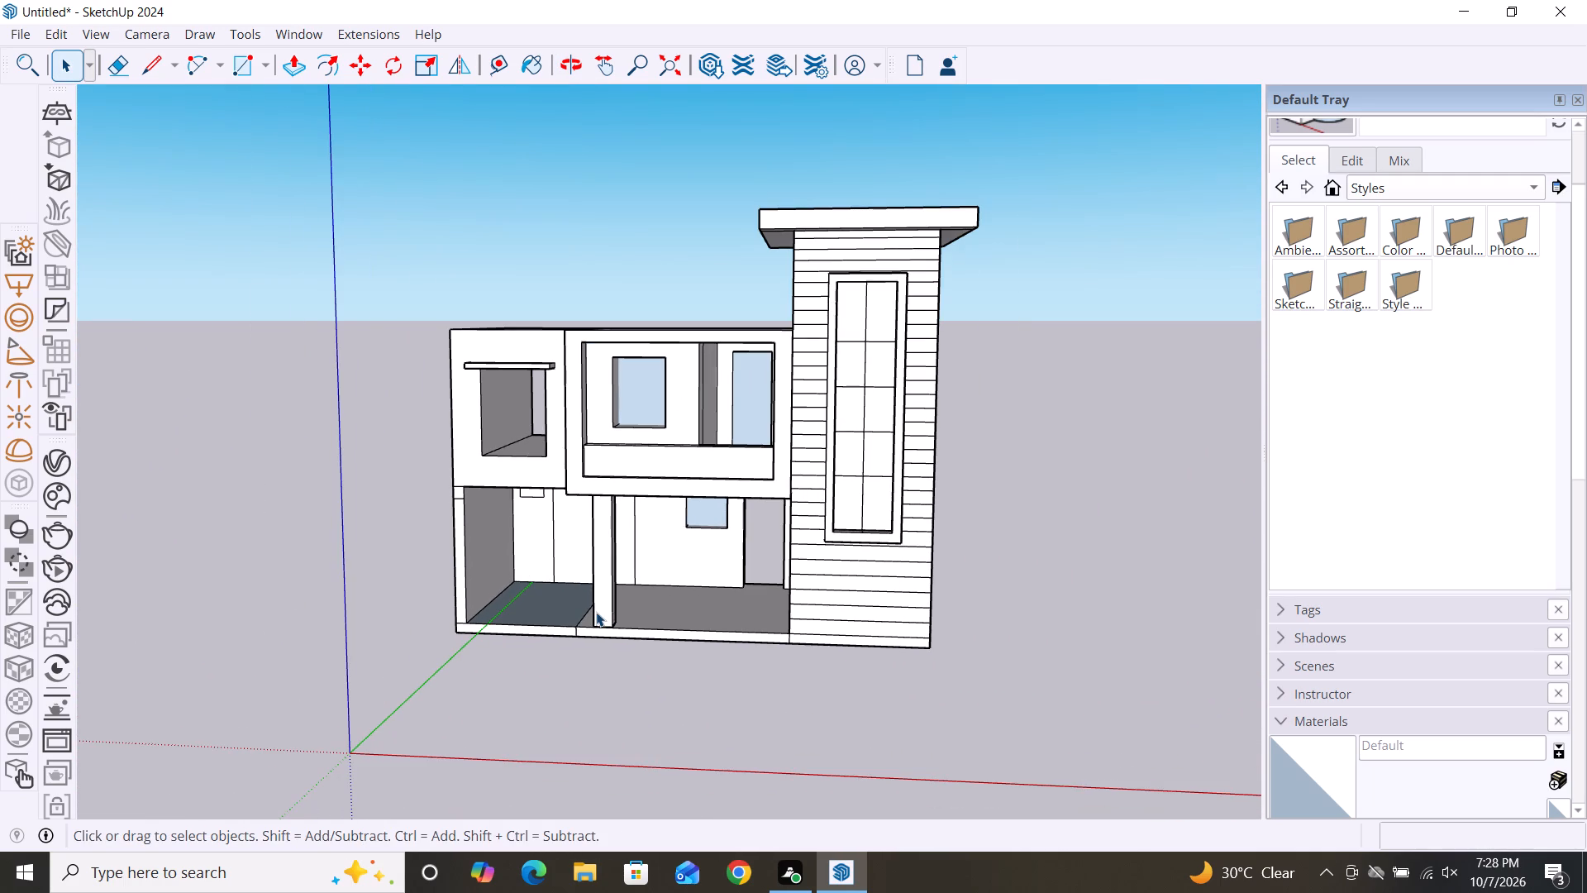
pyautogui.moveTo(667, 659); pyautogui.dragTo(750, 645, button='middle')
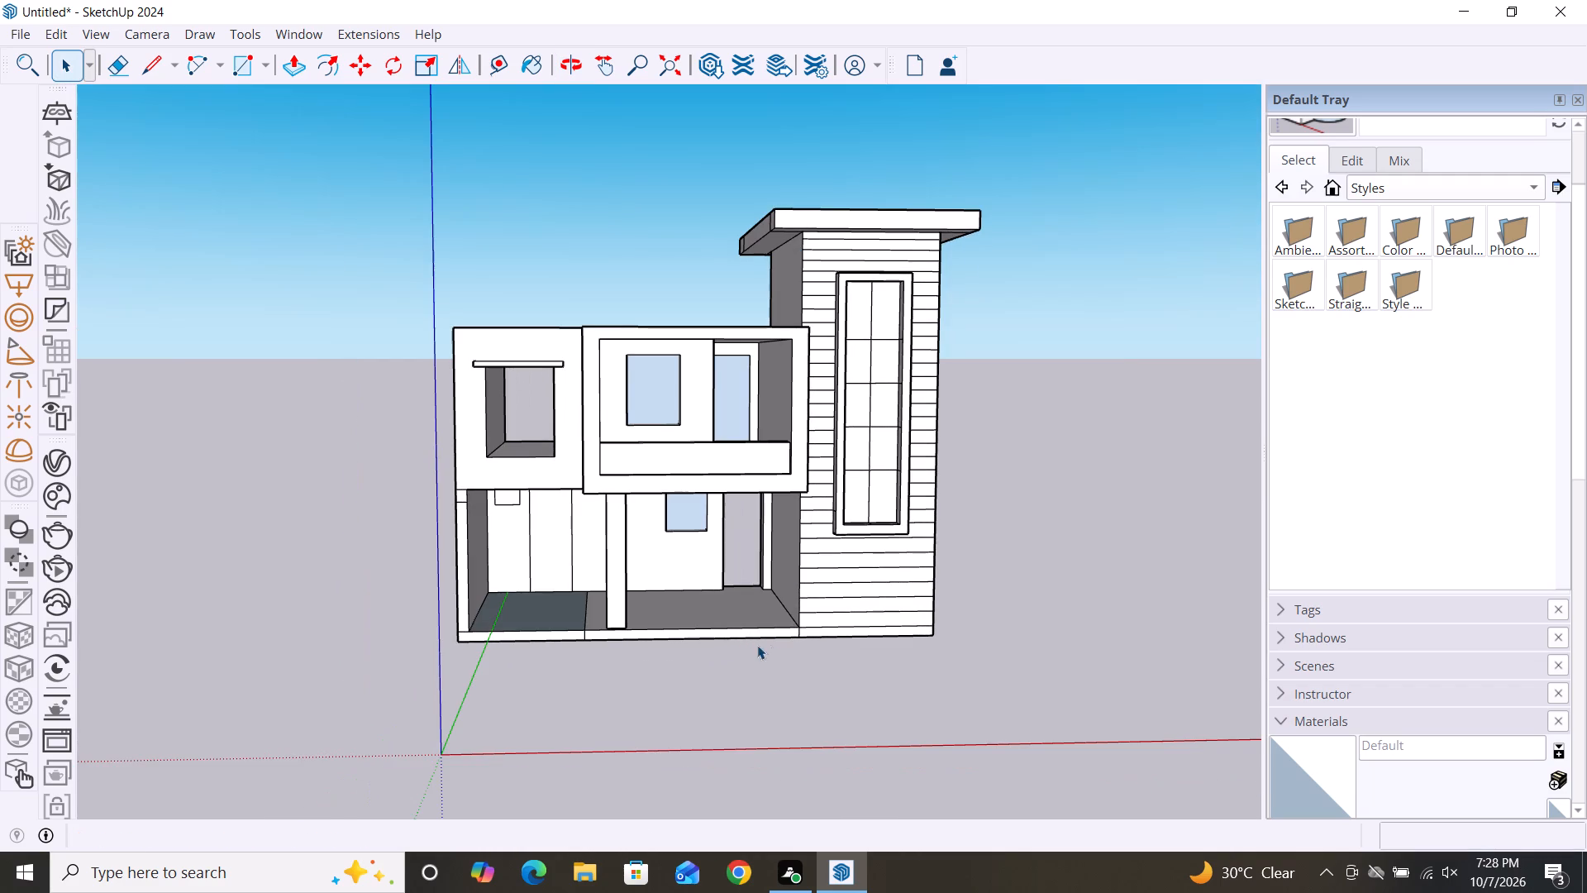
# Start importing a file into the model and go to the Downloads folder.
pyautogui.click(19, 36)
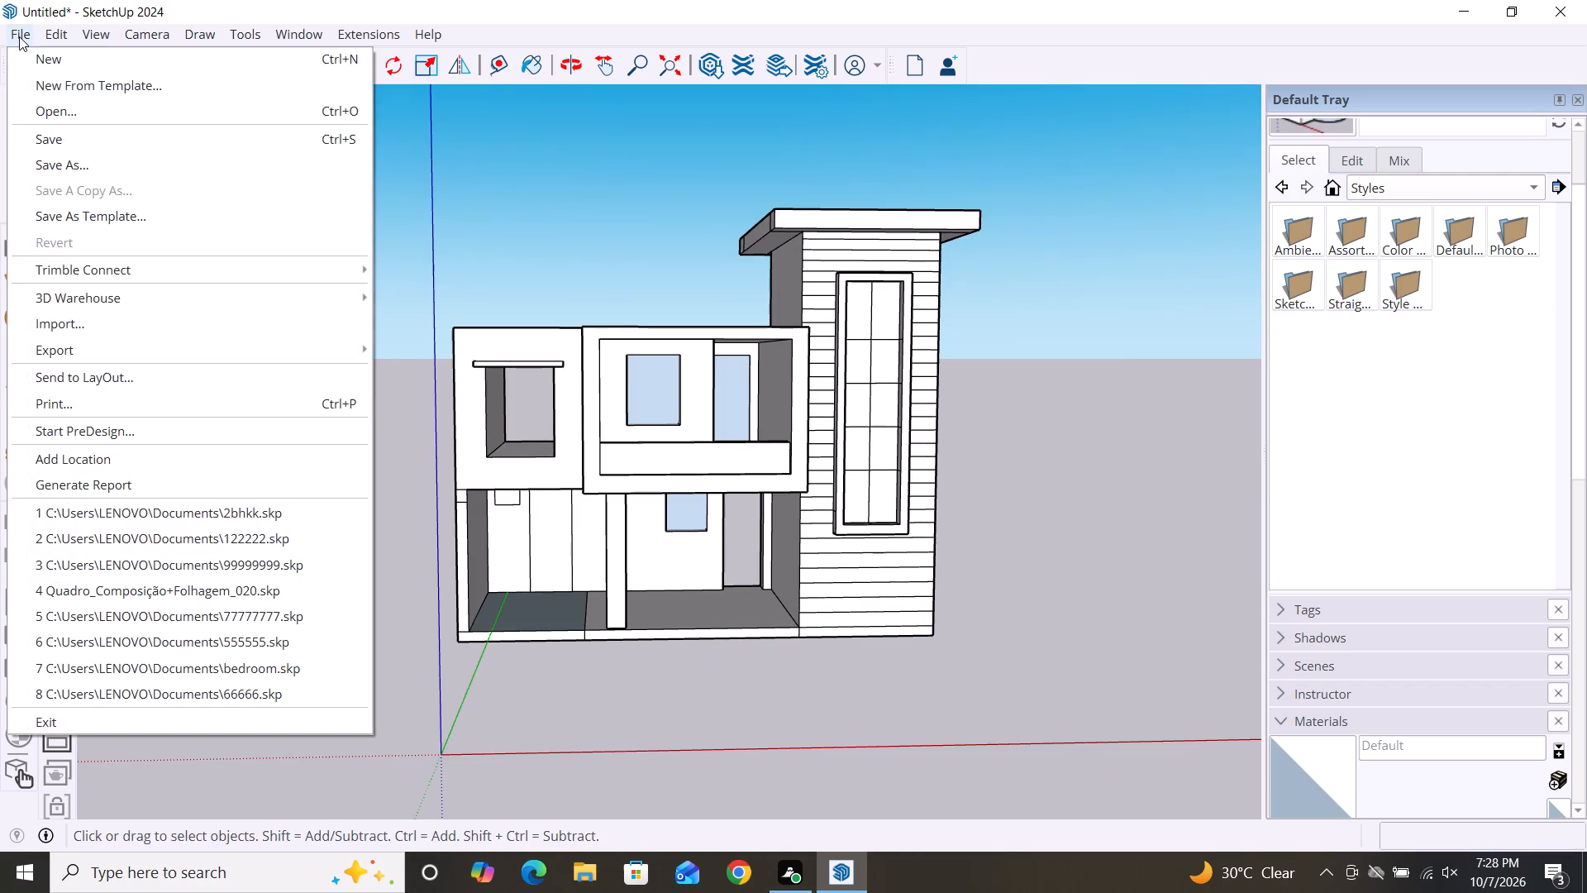
pyautogui.click(97, 332)
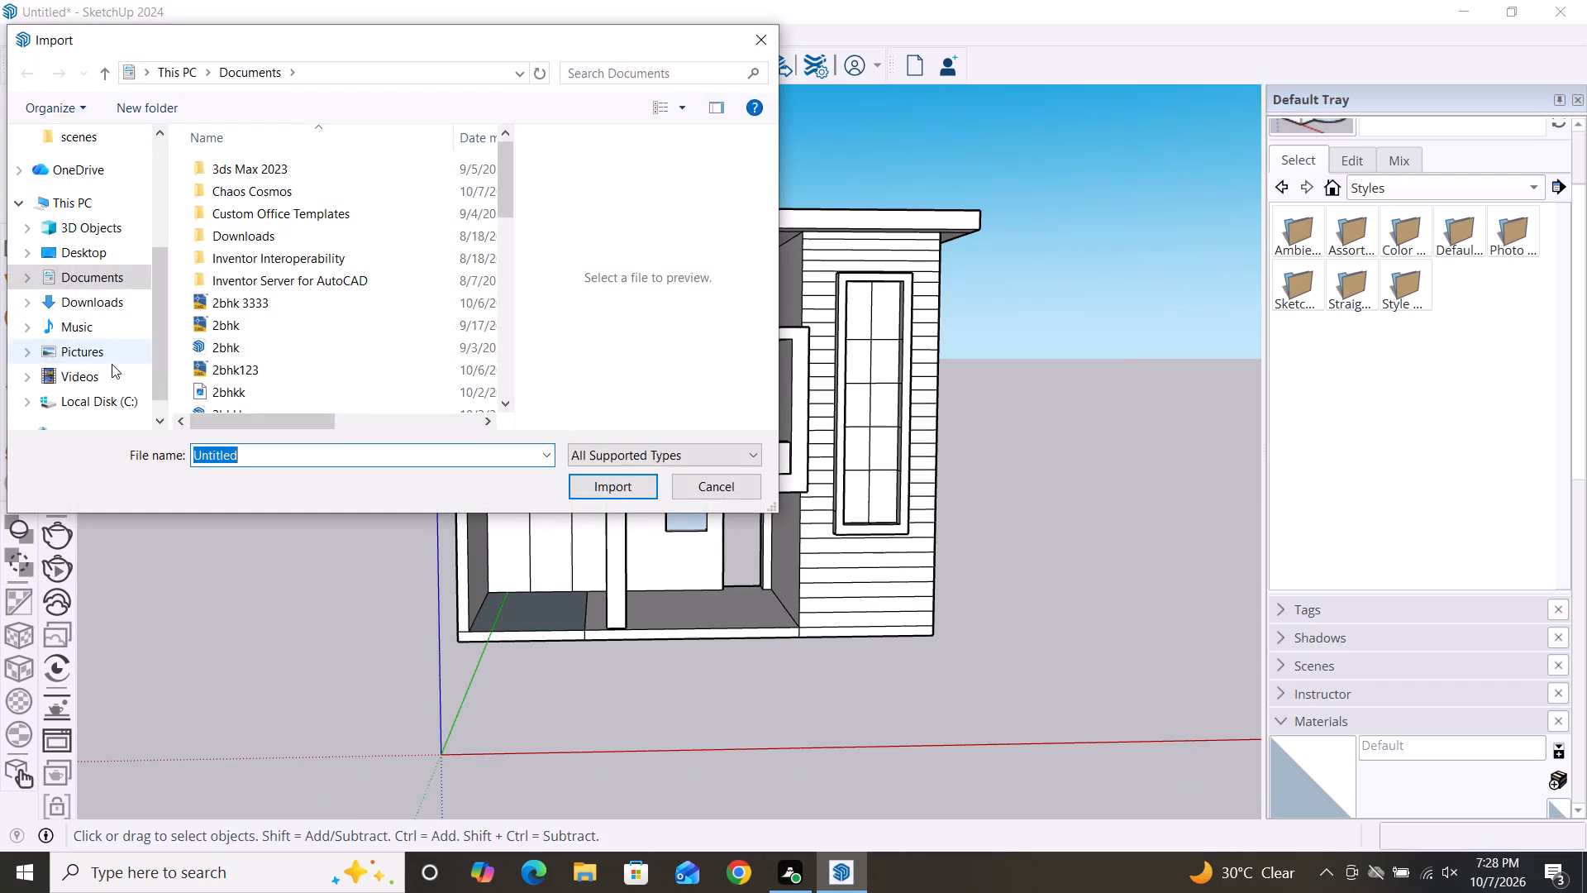
pyautogui.click(101, 304)
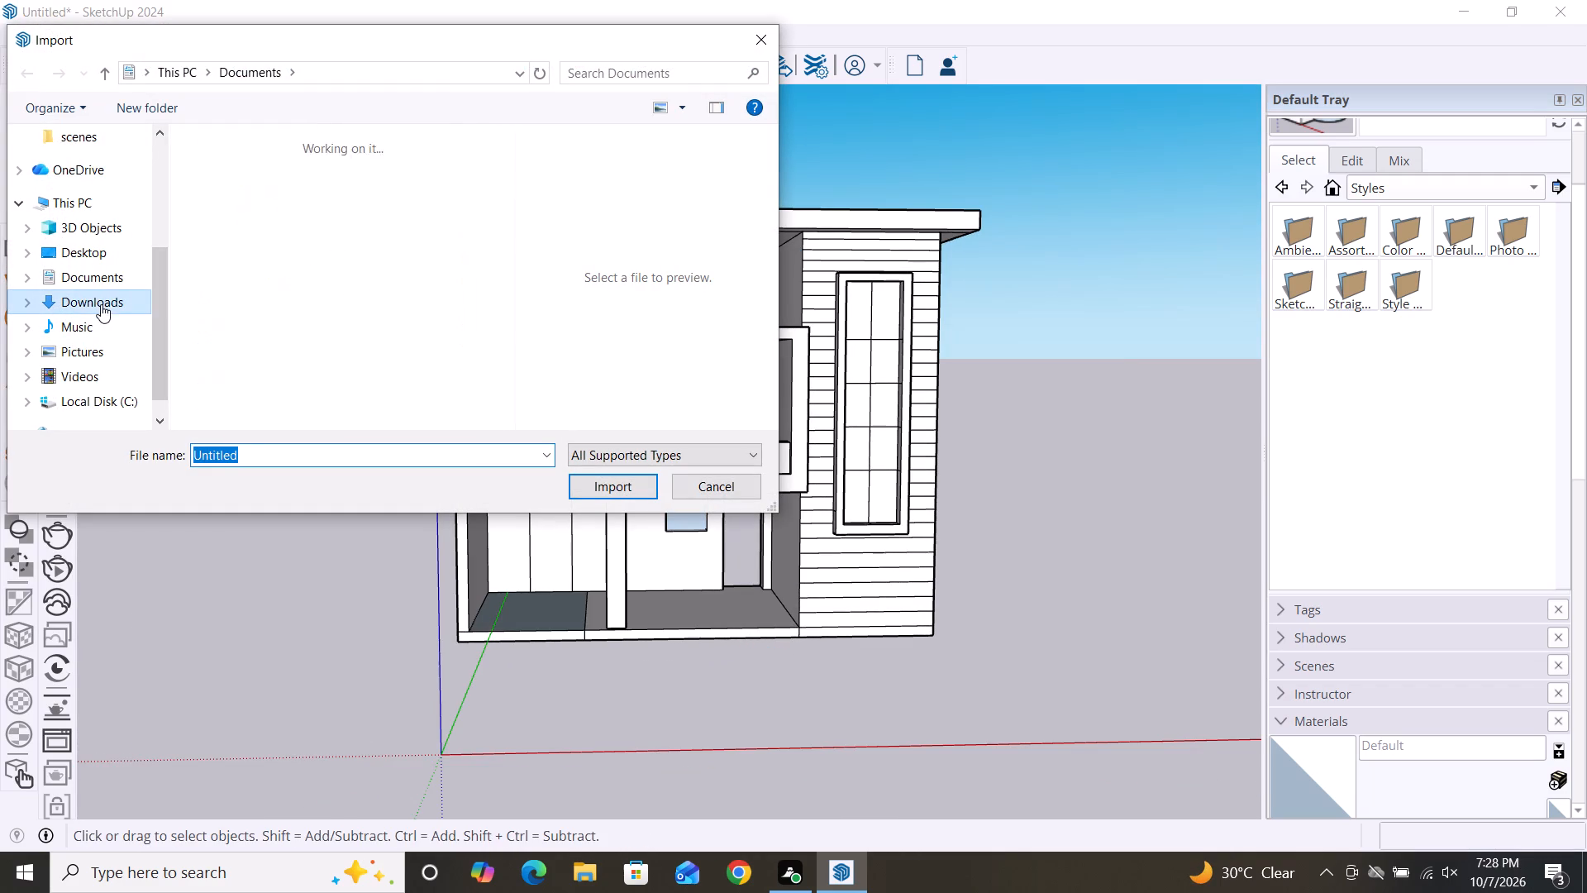
# Look through the model files in Downloads for a suitable window model, and close the import without choosing a file.
pyautogui.scroll(-5, 316, 339)
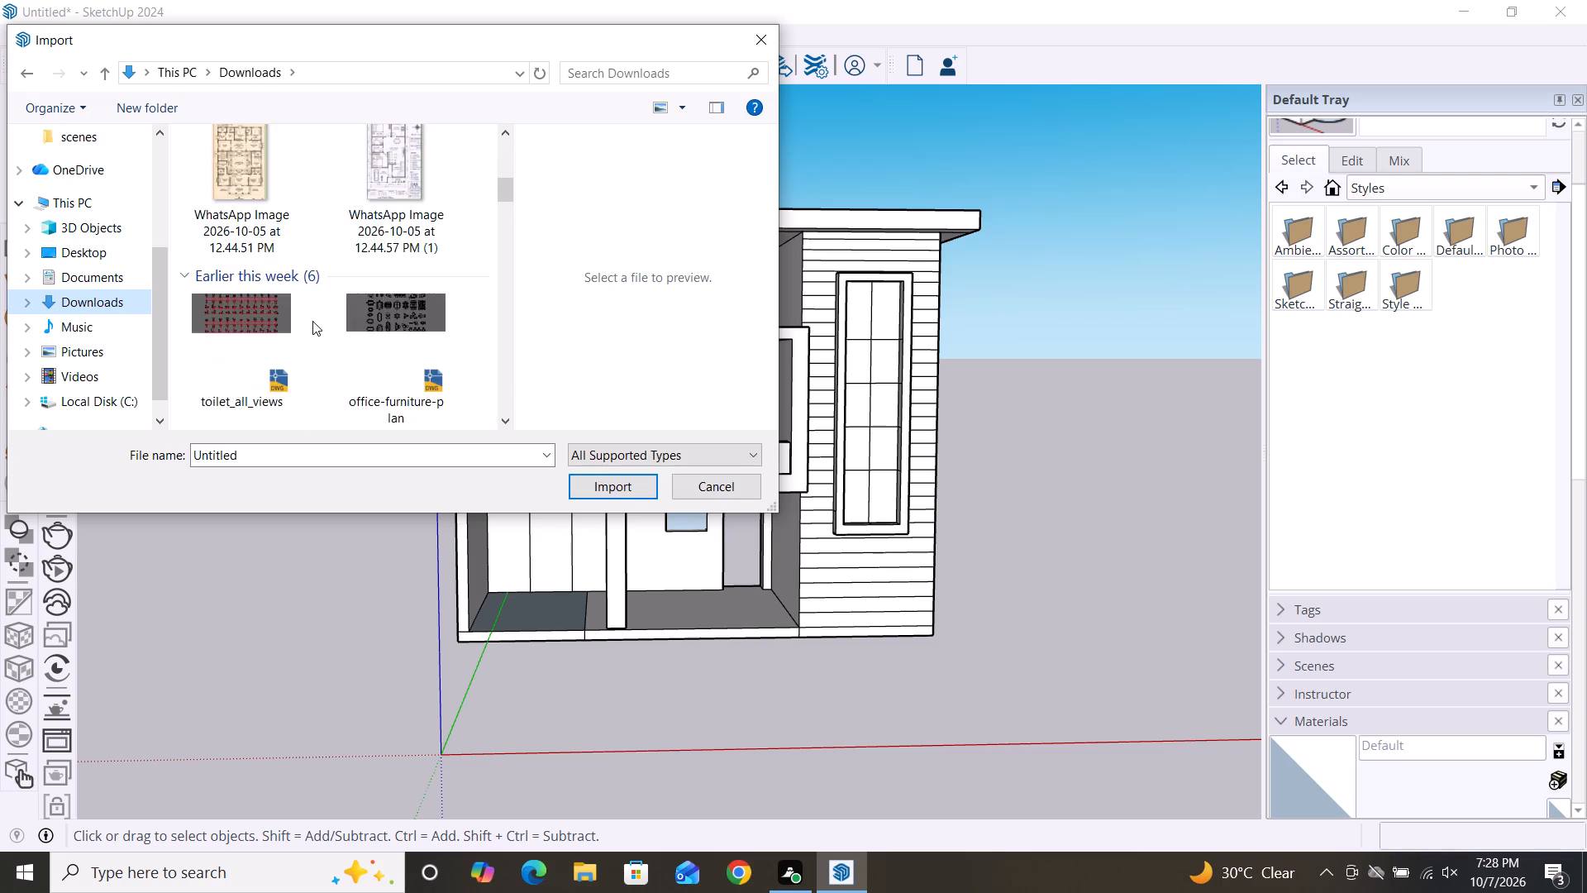
pyautogui.scroll(-6, 312, 321)
pyautogui.scroll(2, 326, 320)
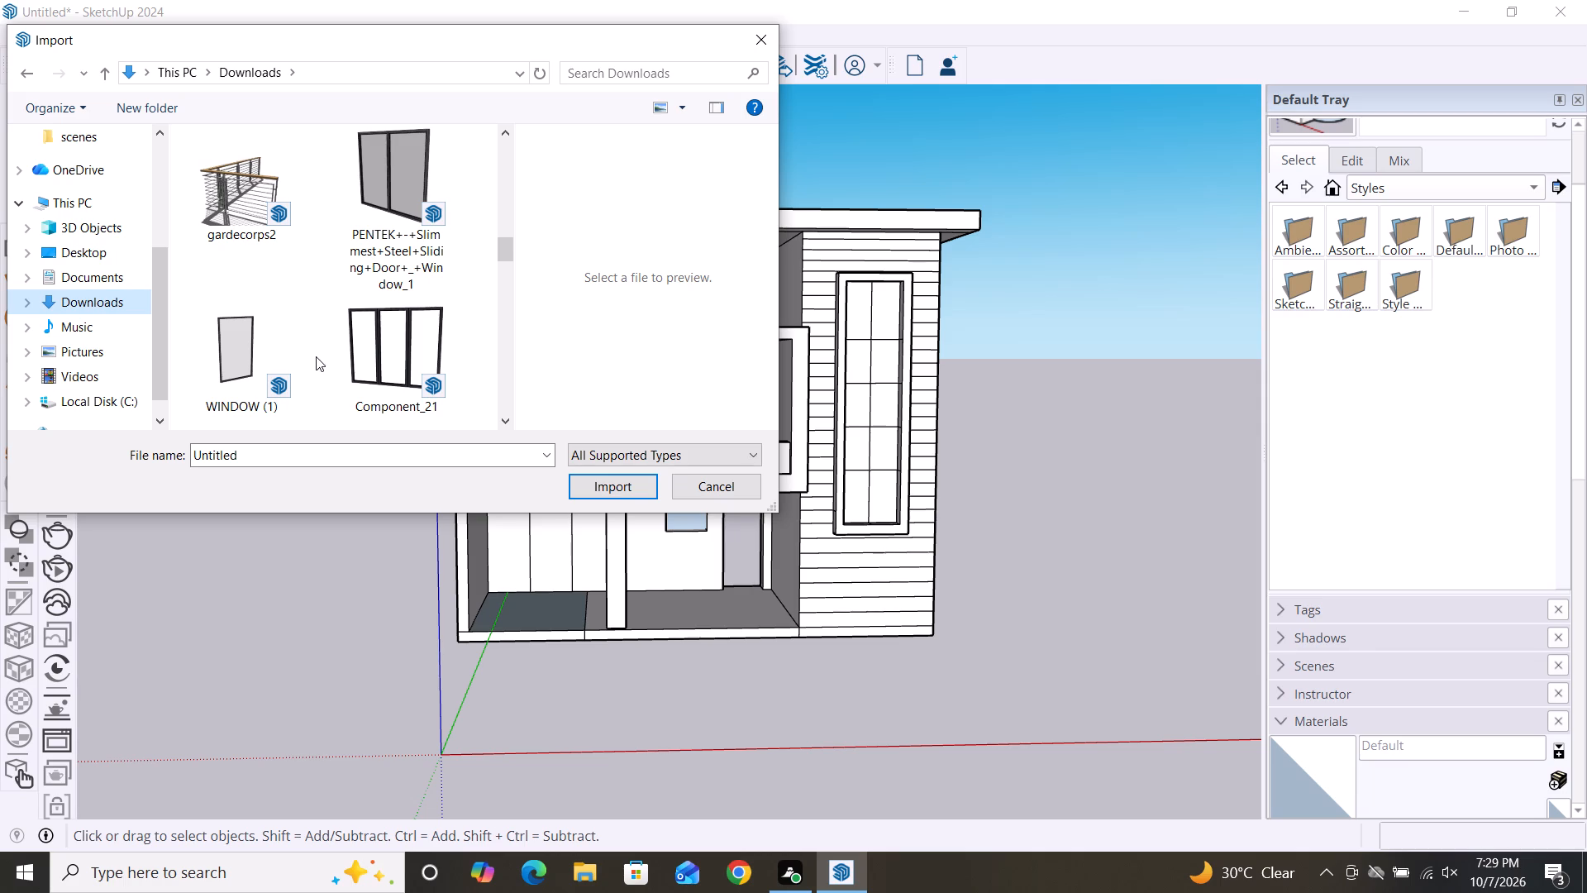
pyautogui.scroll(-2, 331, 346)
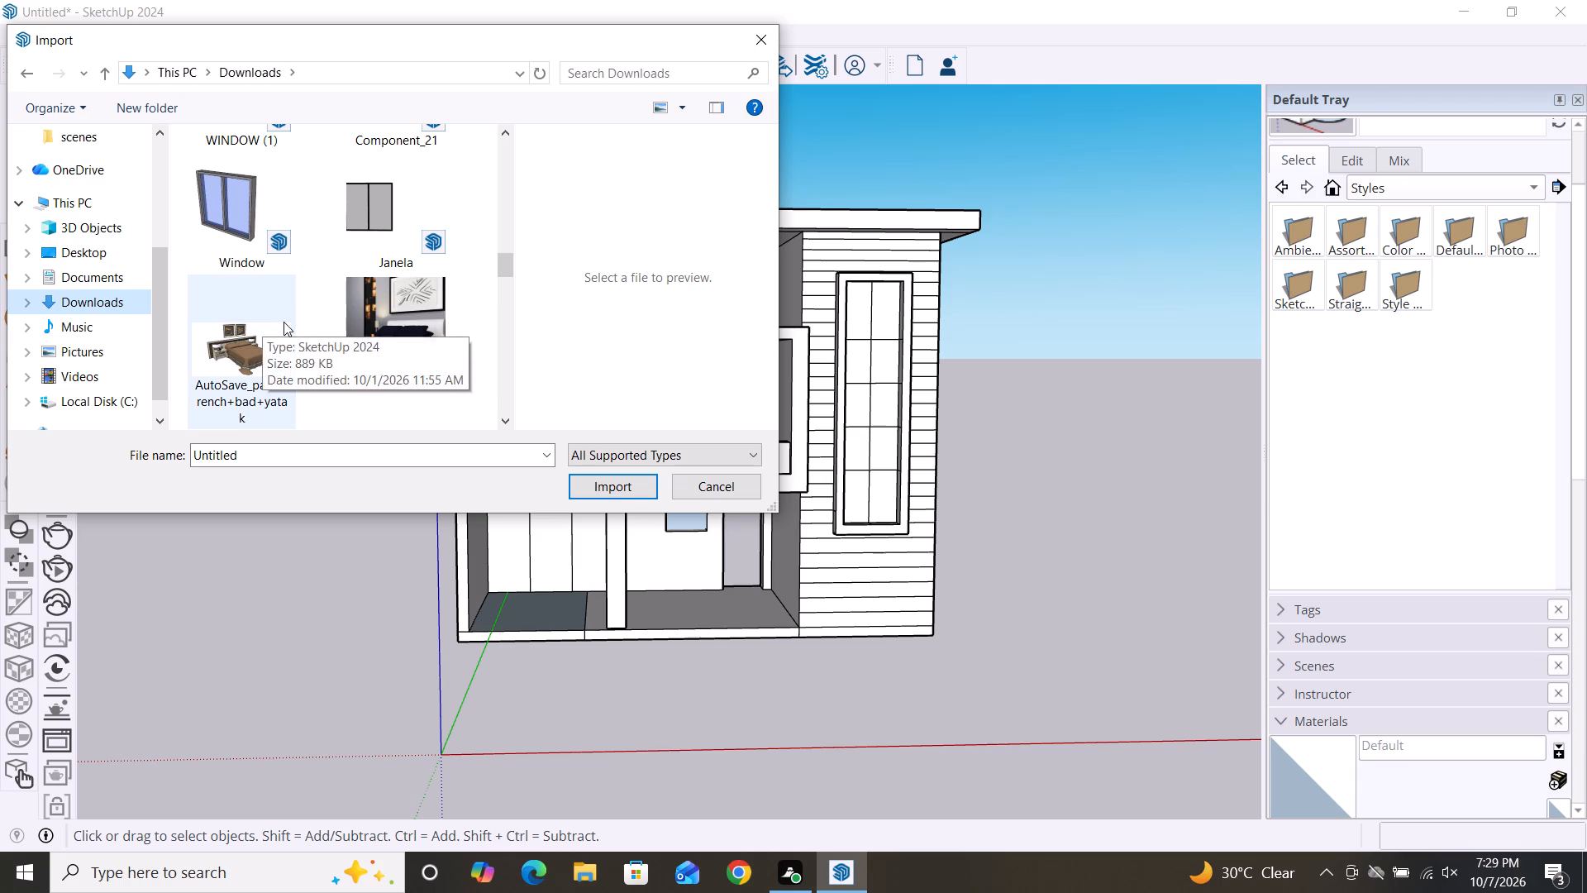
pyautogui.scroll(-5, 284, 322)
pyautogui.scroll(4, 285, 322)
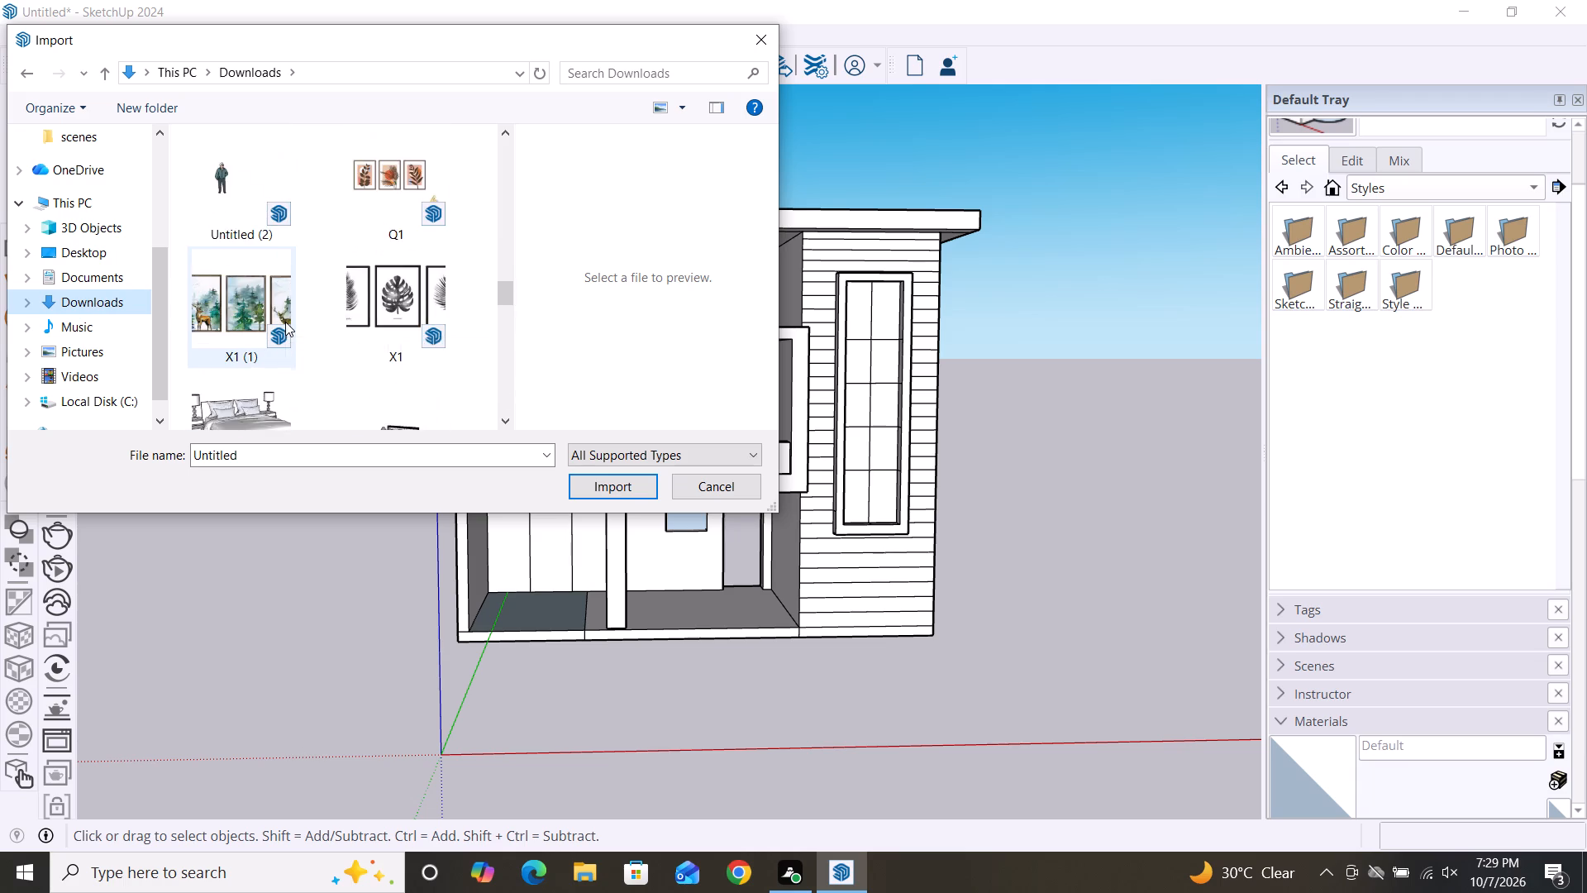
pyautogui.scroll(6, 285, 322)
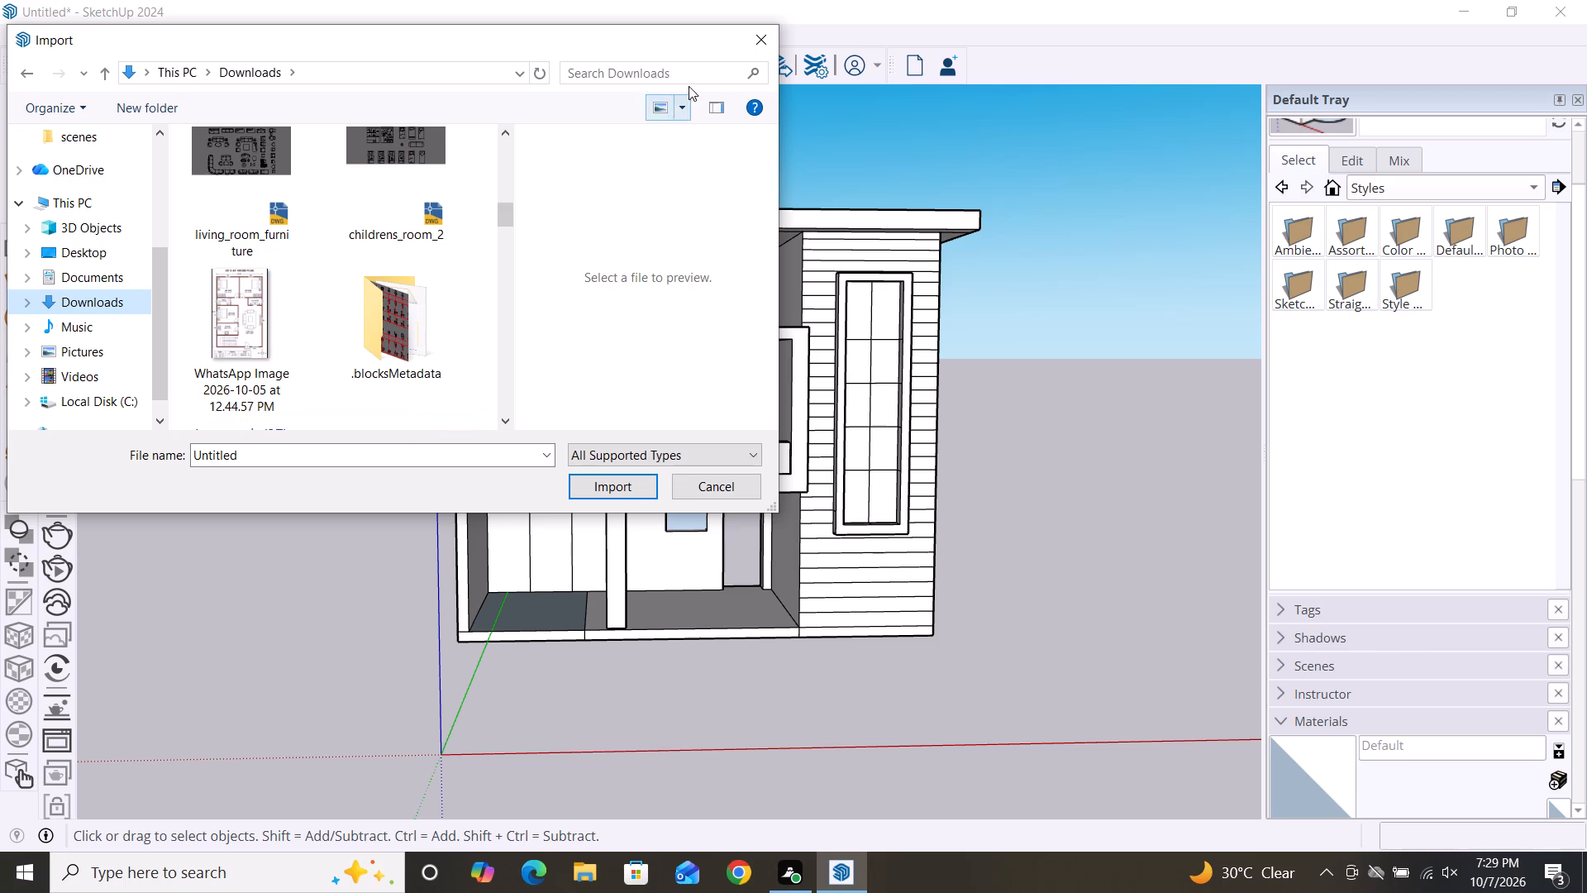
pyautogui.click(754, 39)
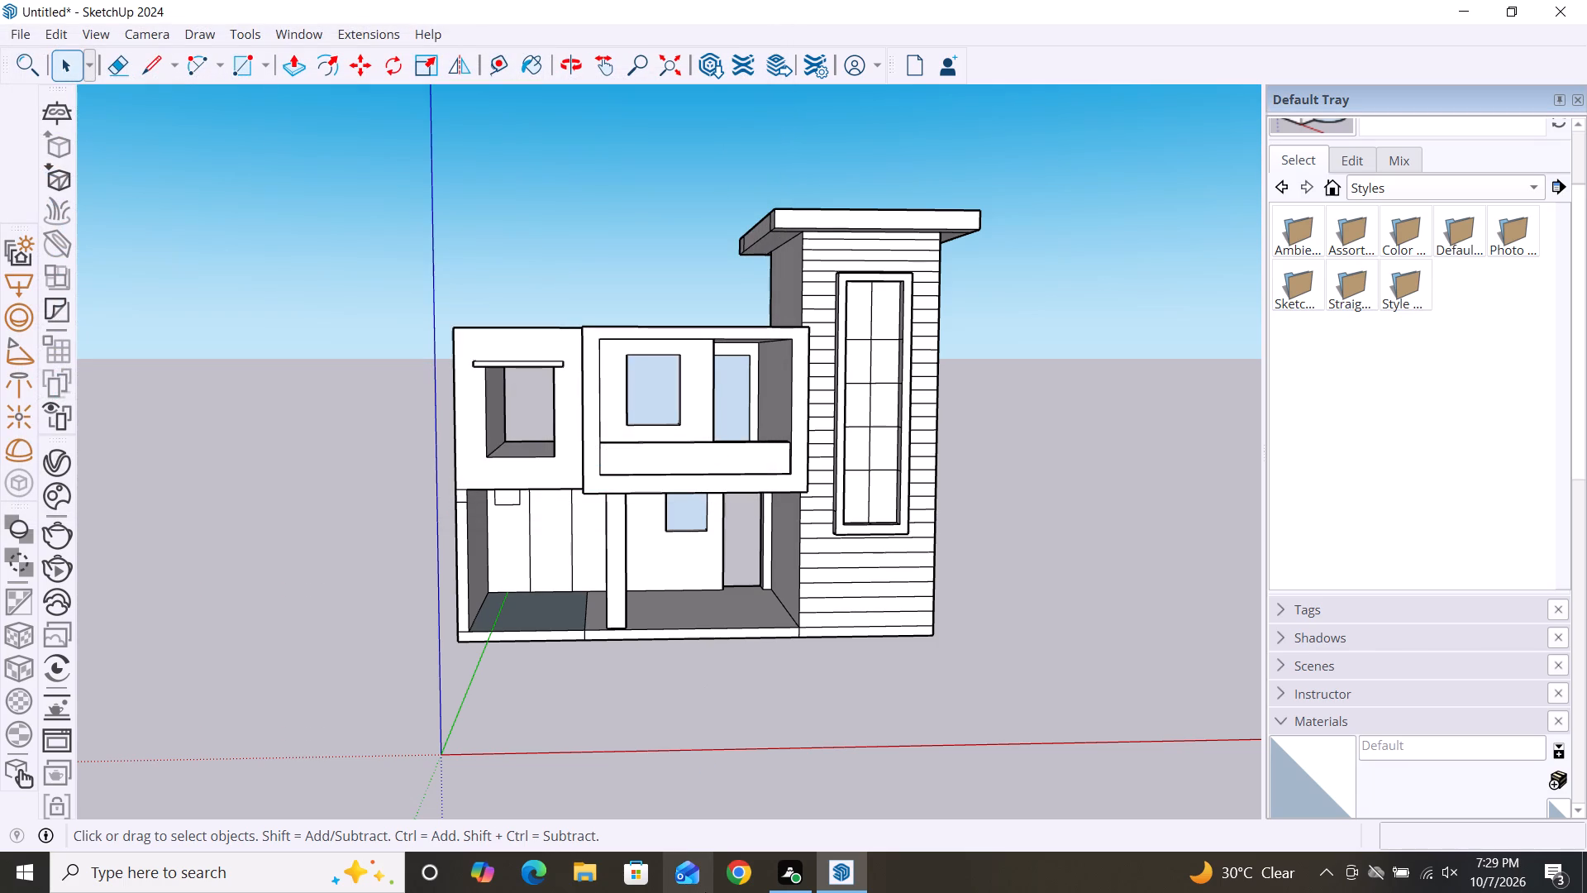
# Switch to Chrome, run a Google search for 3dwarehouse sketchup and open the 3D Warehouse site.
pyautogui.click(730, 871)
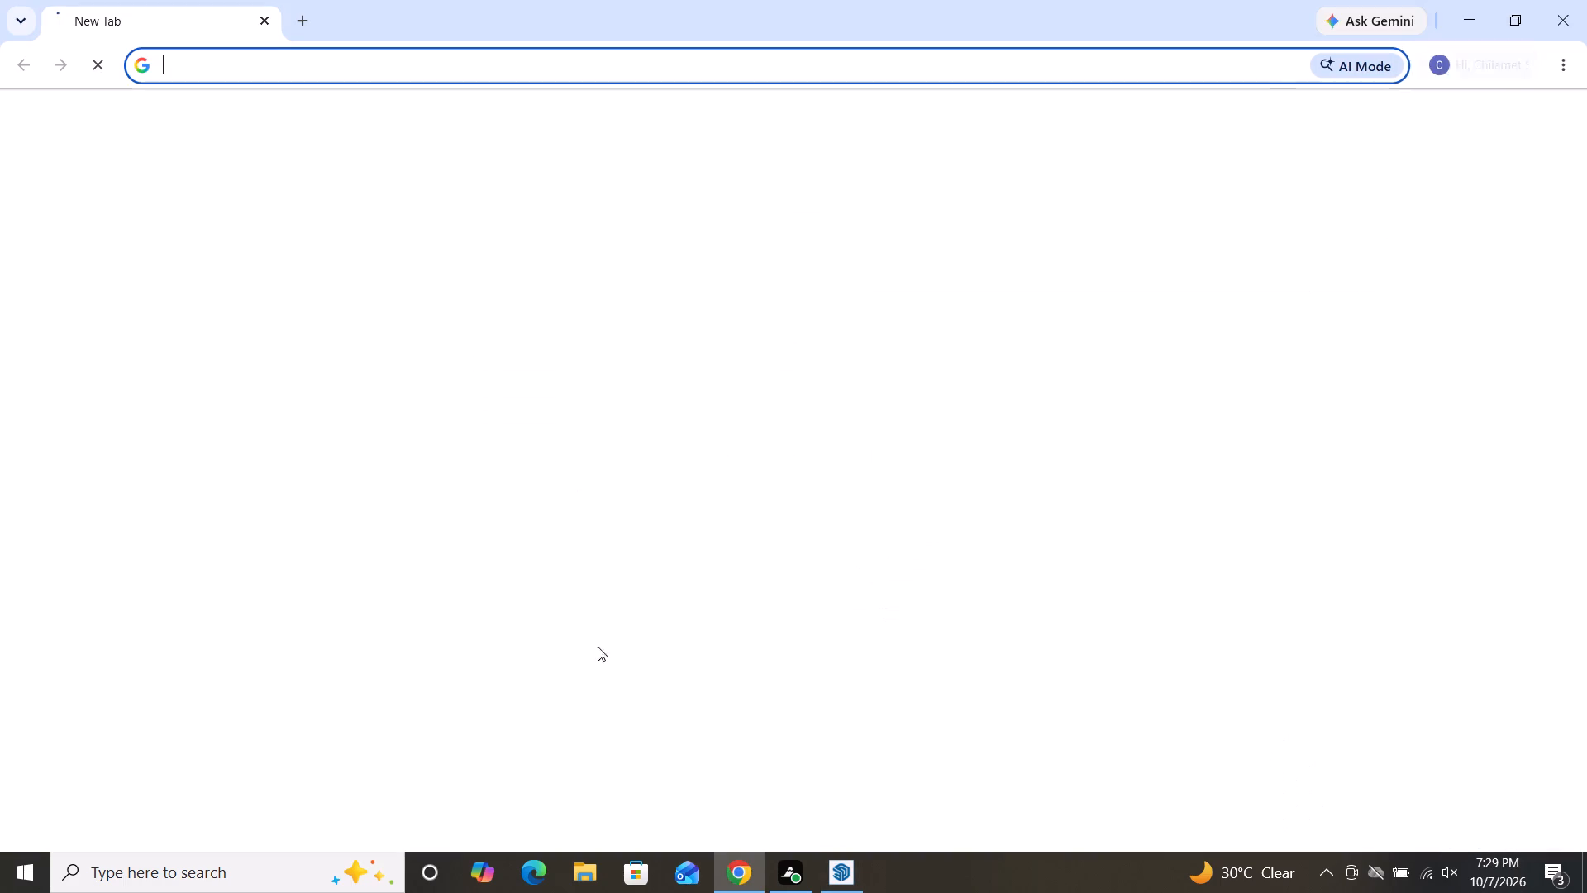
pyautogui.click(503, 406)
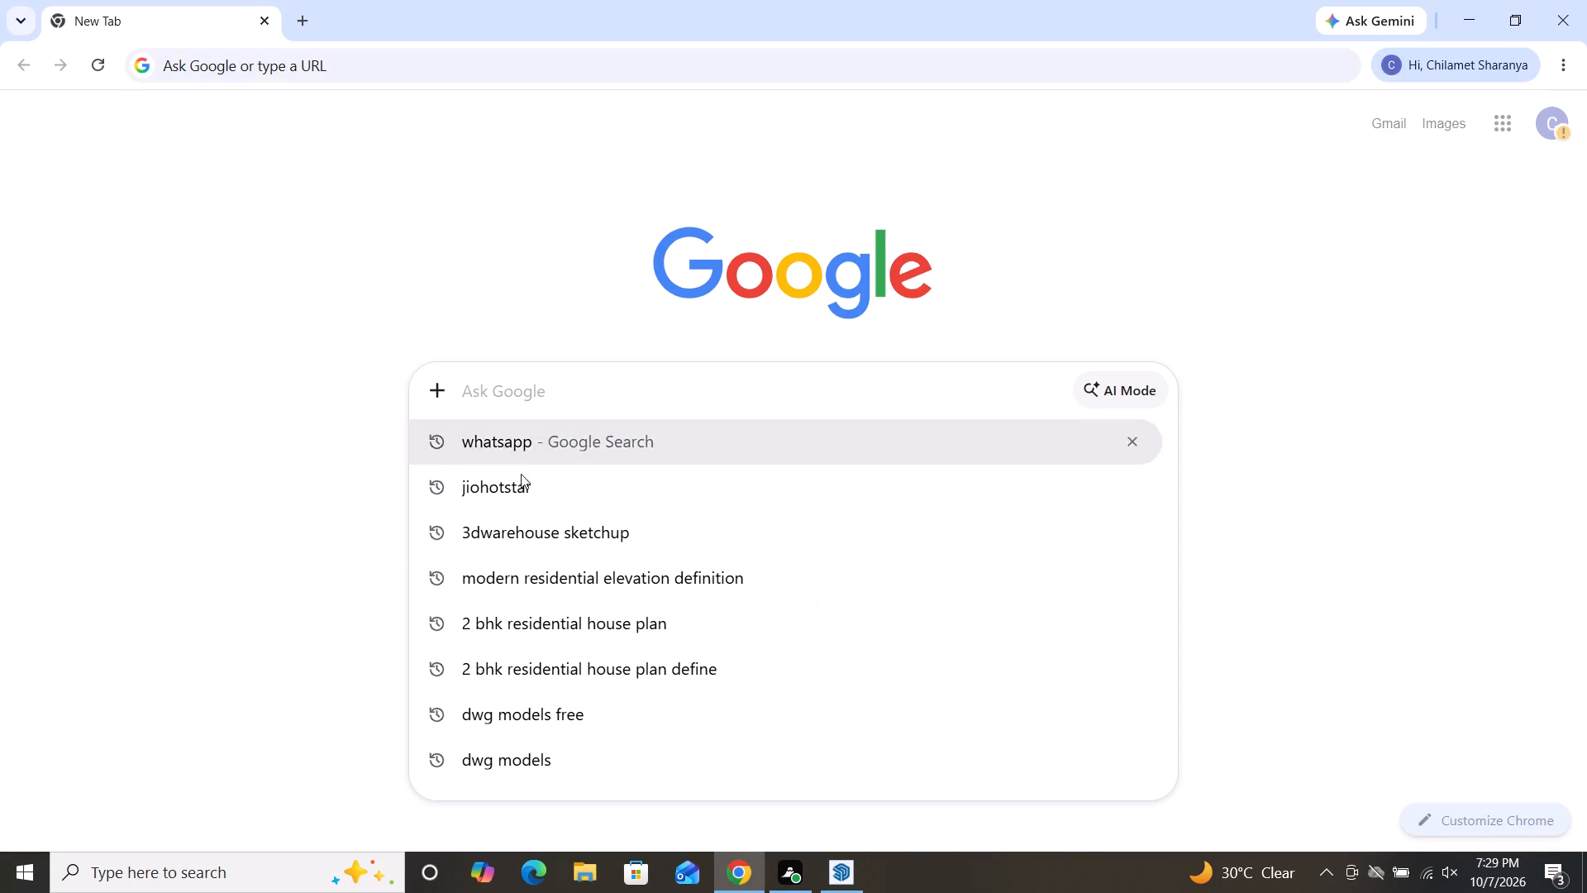
pyautogui.scroll(-4, 562, 591)
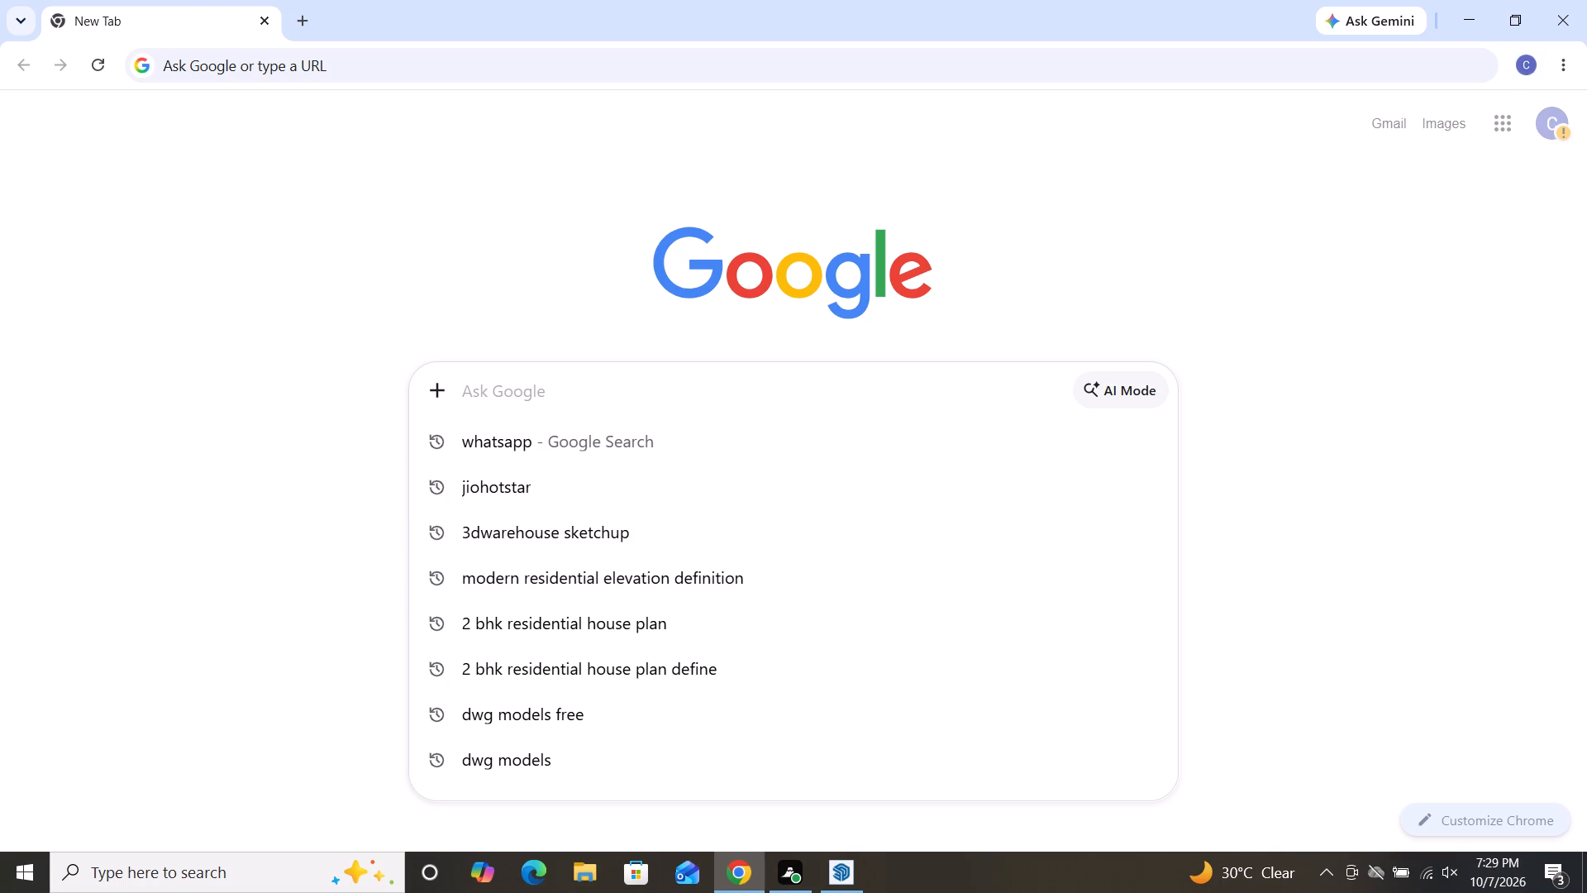
pyautogui.click(546, 389)
pyautogui.click(567, 528)
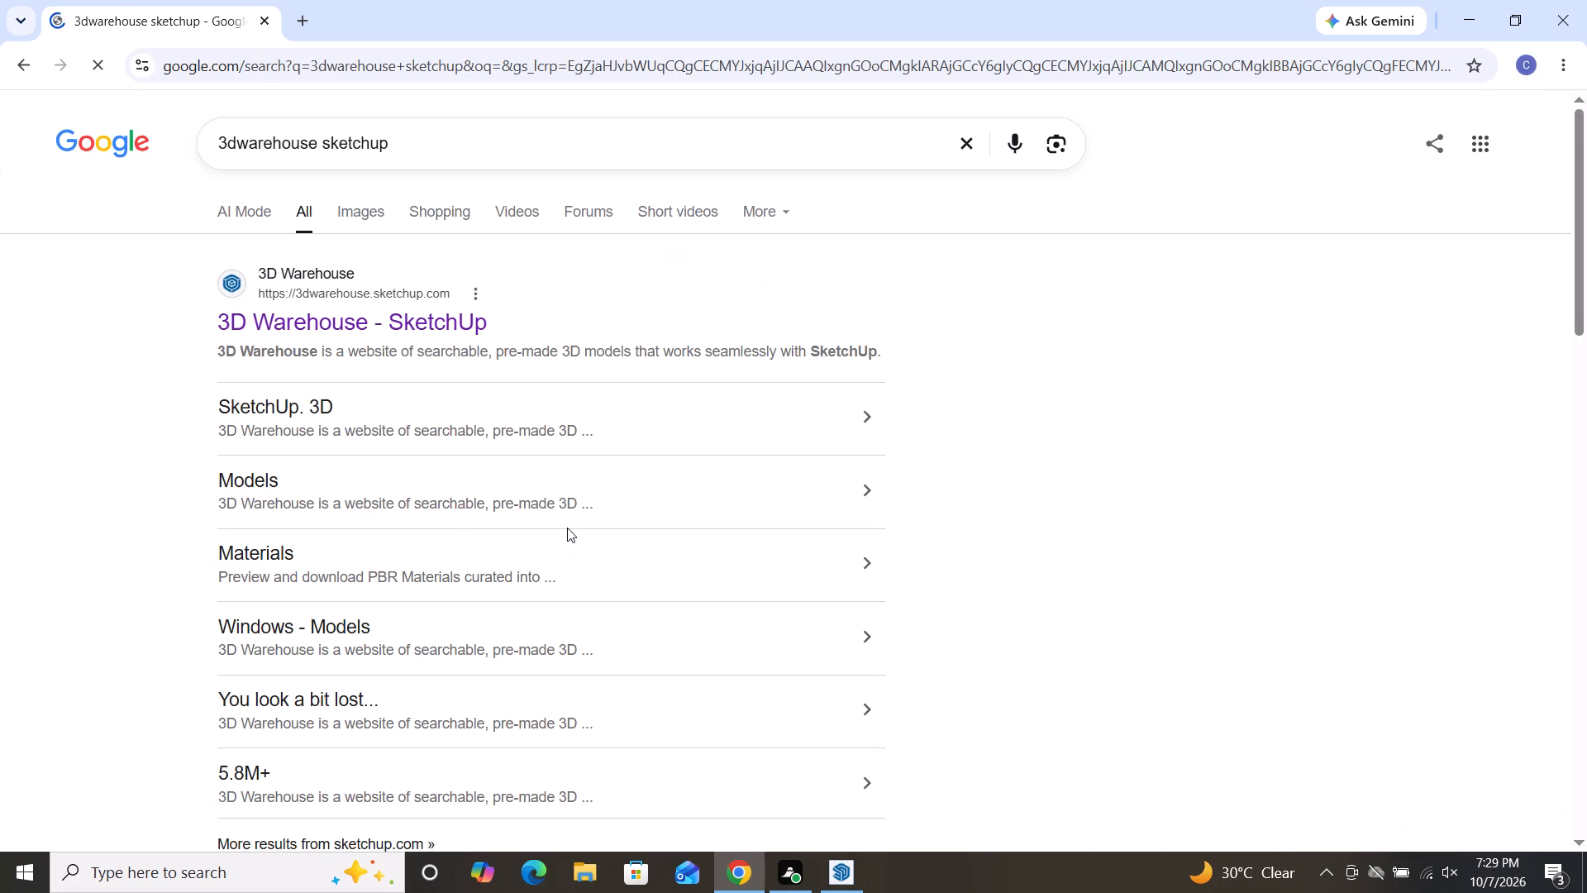
pyautogui.click(276, 327)
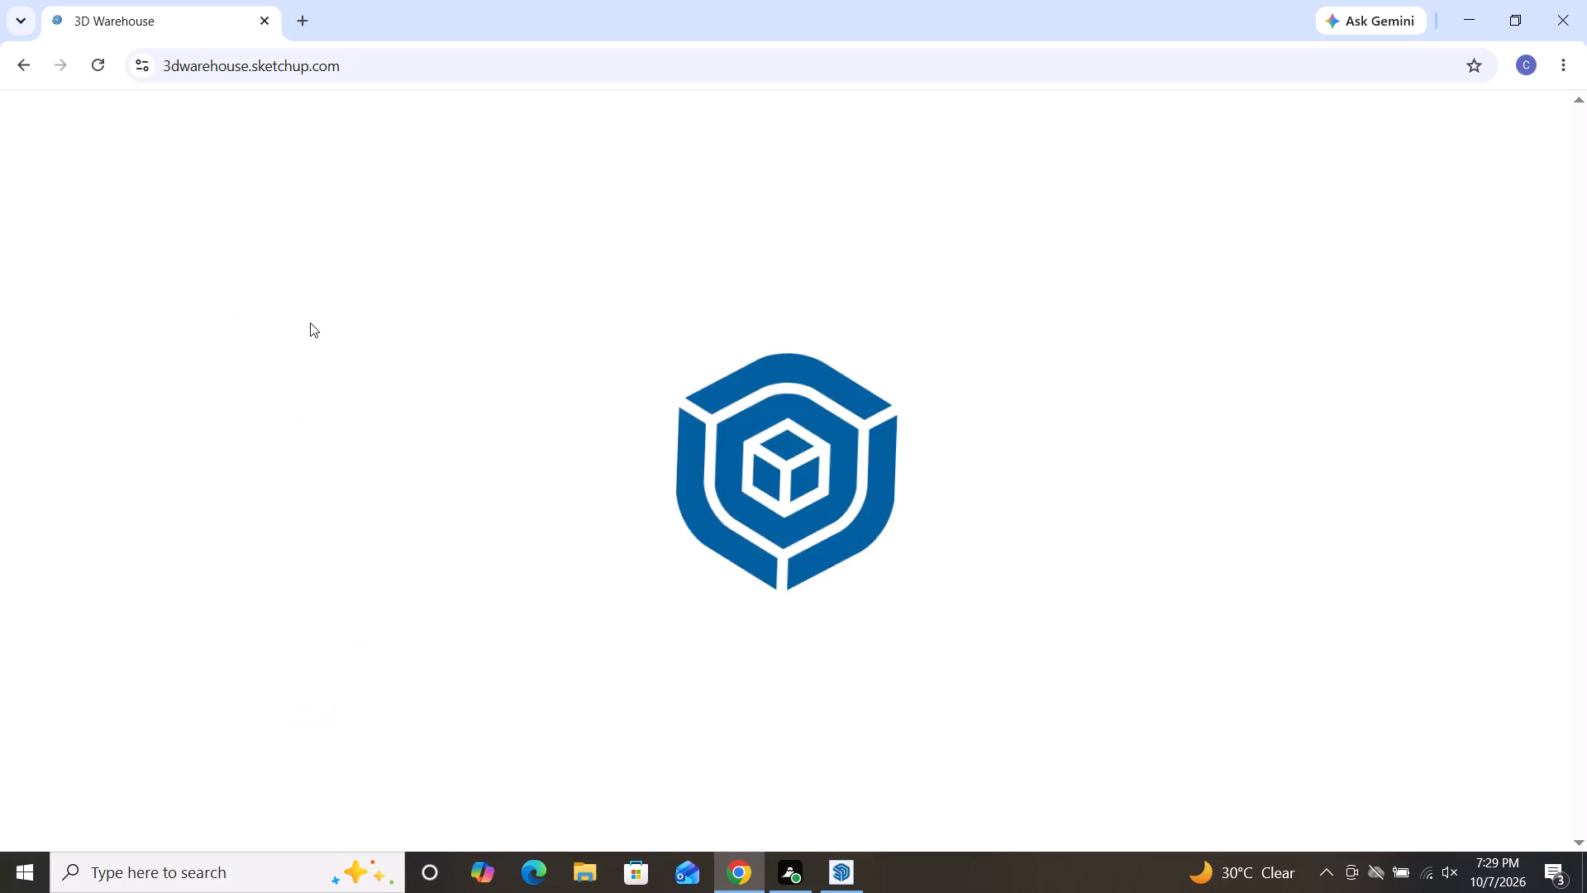
pyautogui.click(310, 322)
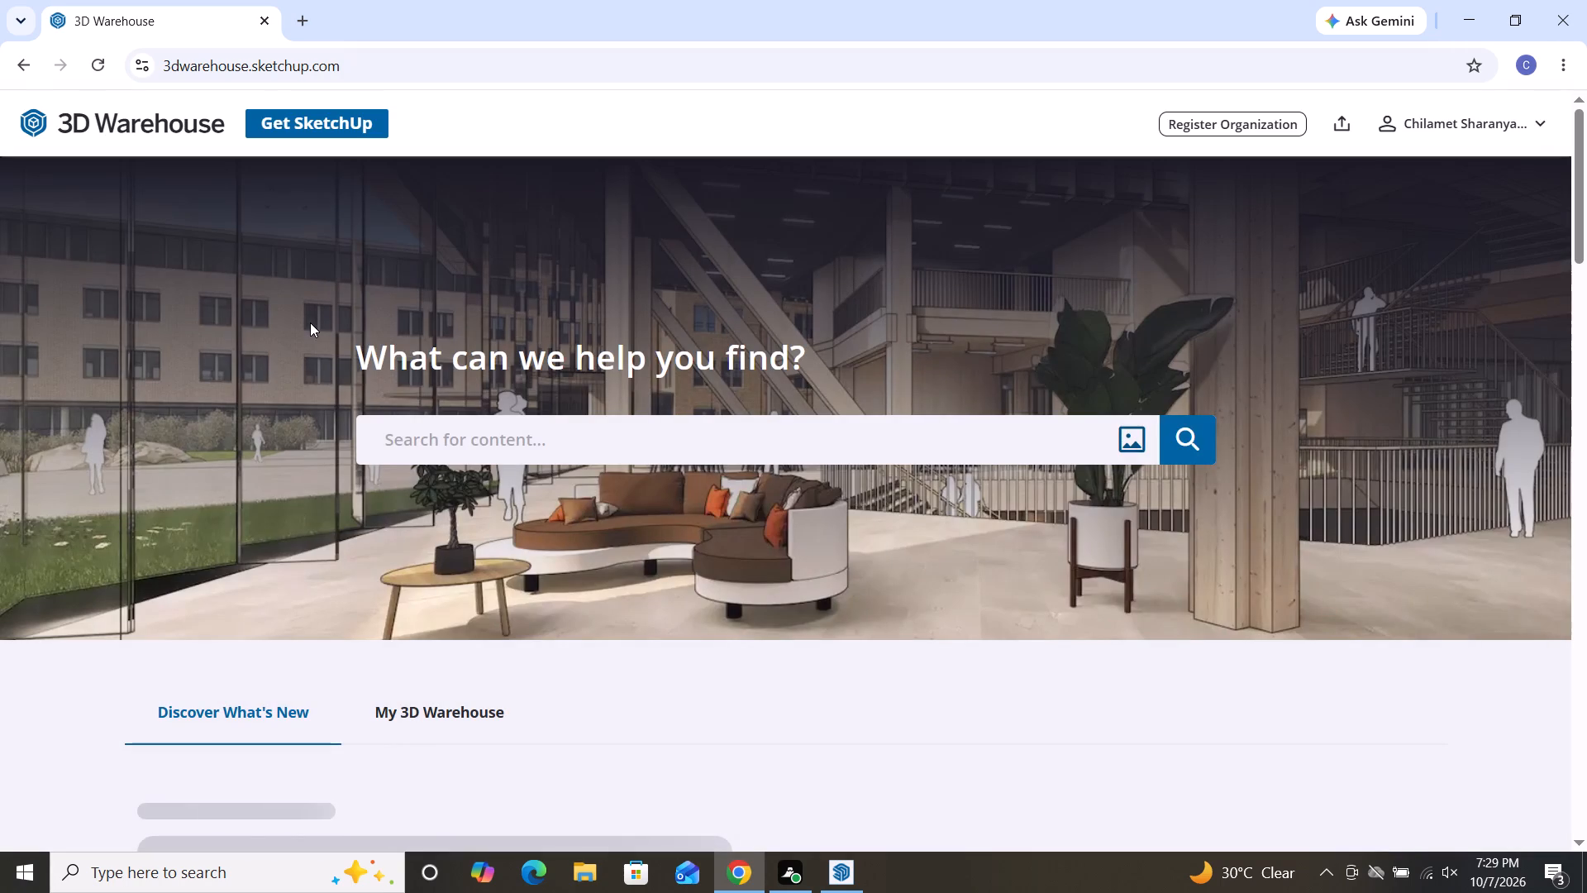
# Search 3D Warehouse for "window".
pyautogui.scroll(-5, 392, 453)
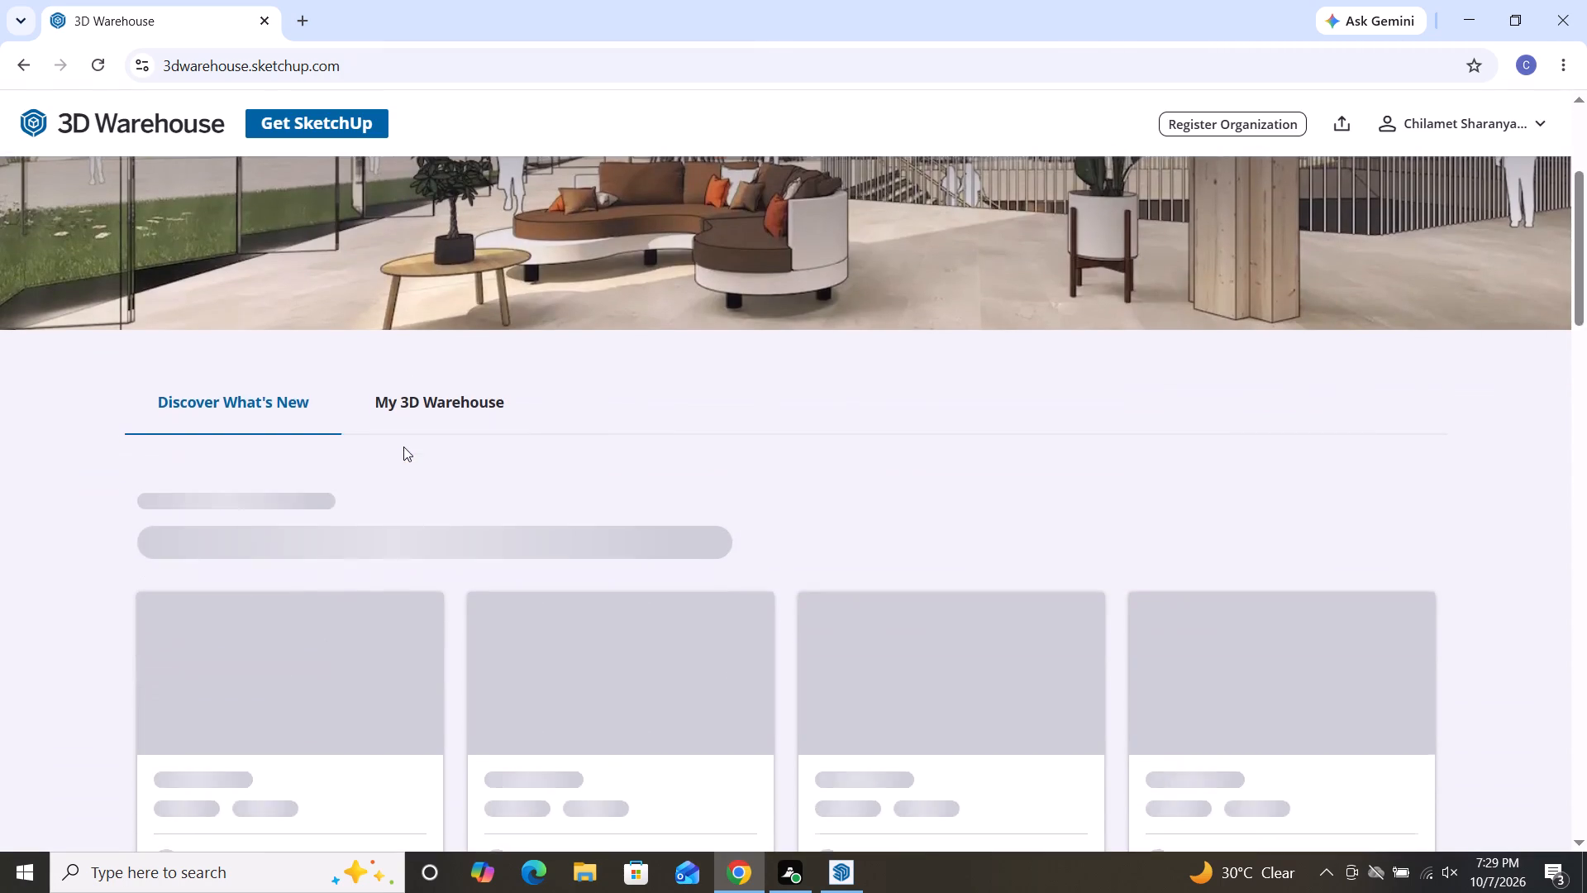
pyautogui.scroll(-2, 403, 446)
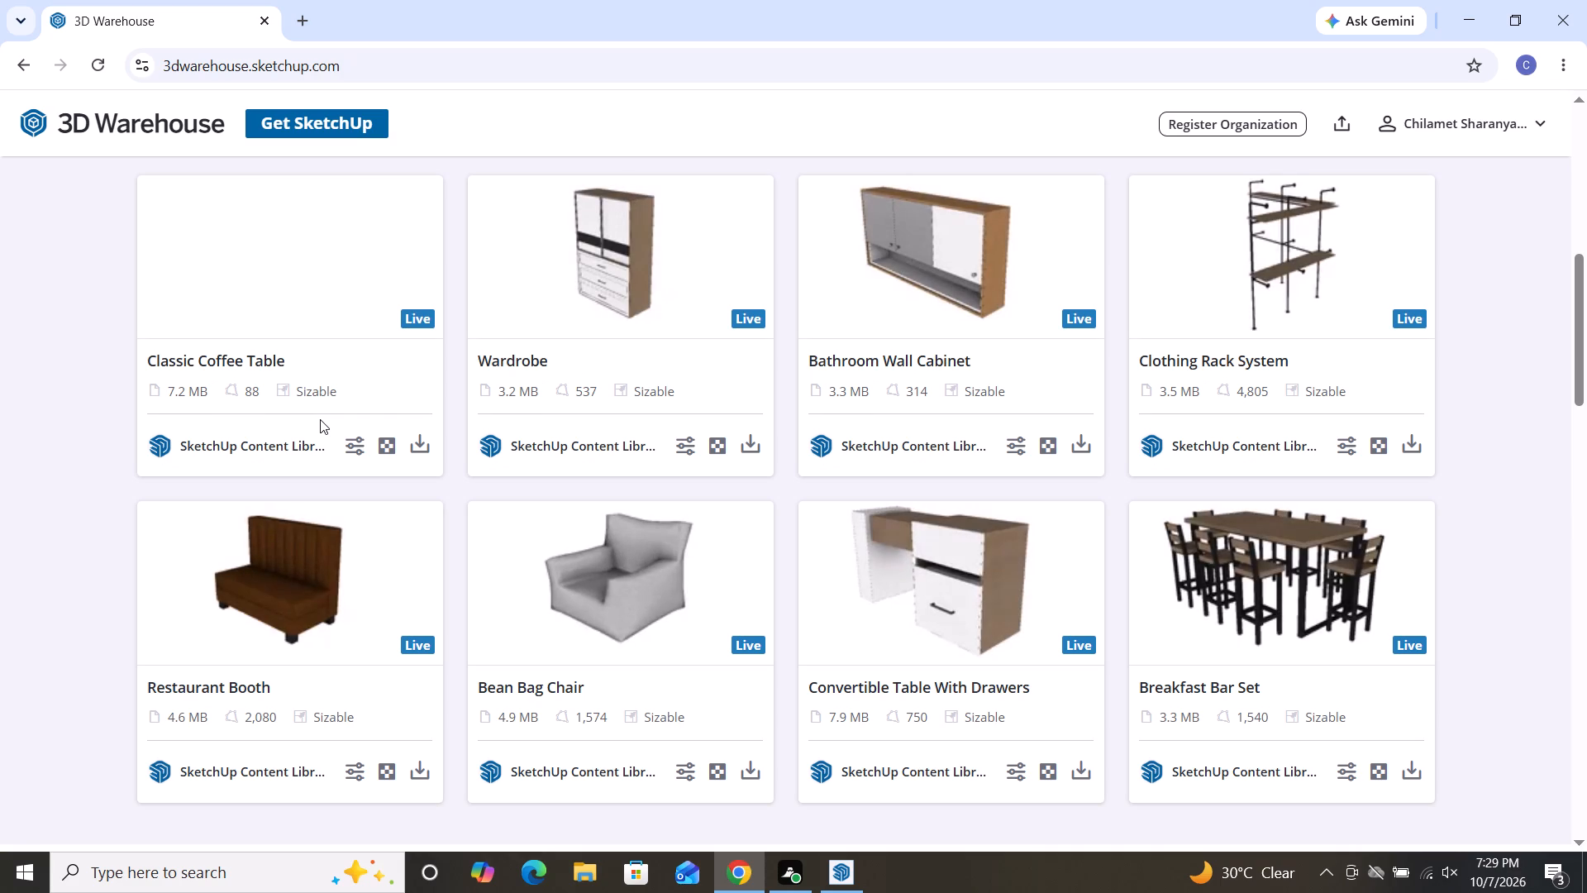
pyautogui.scroll(-3, 592, 518)
pyautogui.scroll(4, 590, 465)
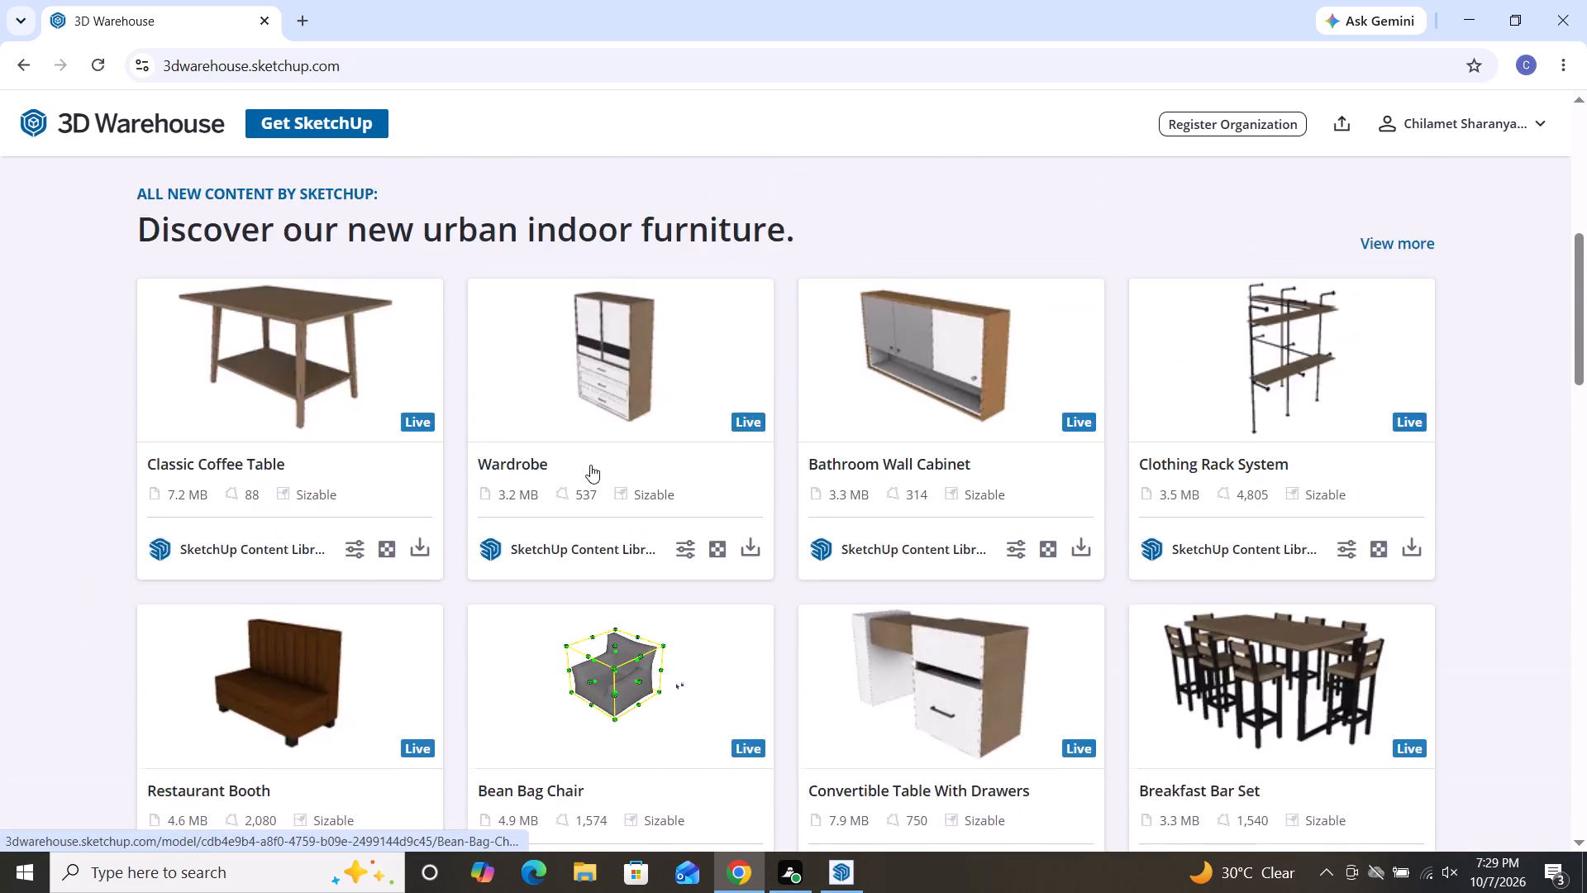
pyautogui.scroll(8, 590, 465)
pyautogui.click(596, 446)
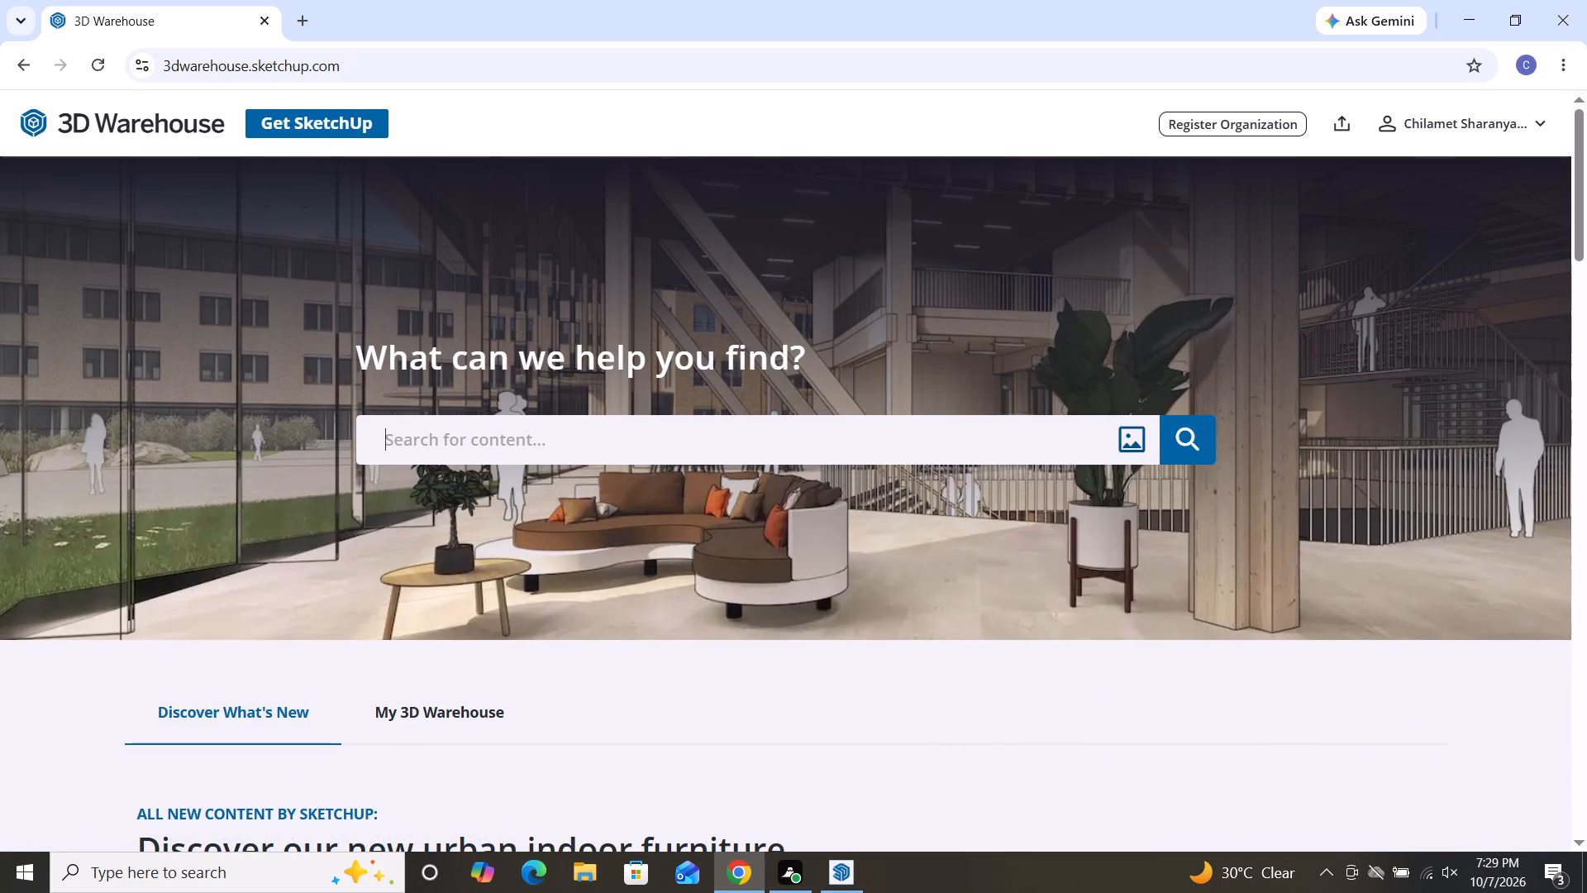
pyautogui.write('win')
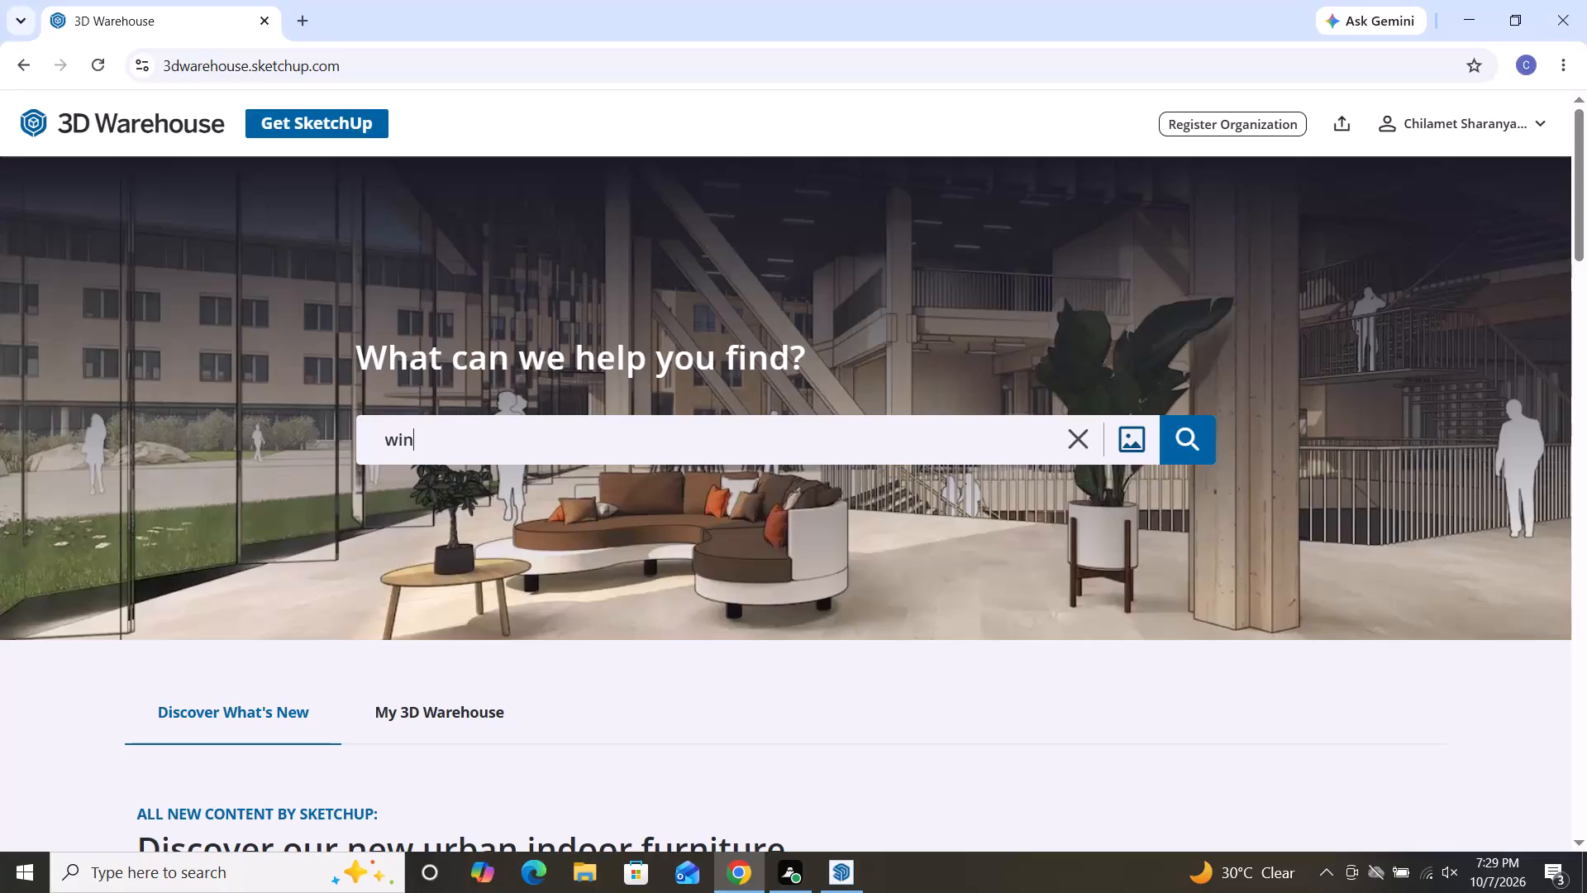
pyautogui.write('doe')
pyautogui.press('BackSpace')
pyautogui.press('w')
pyautogui.press('Return')
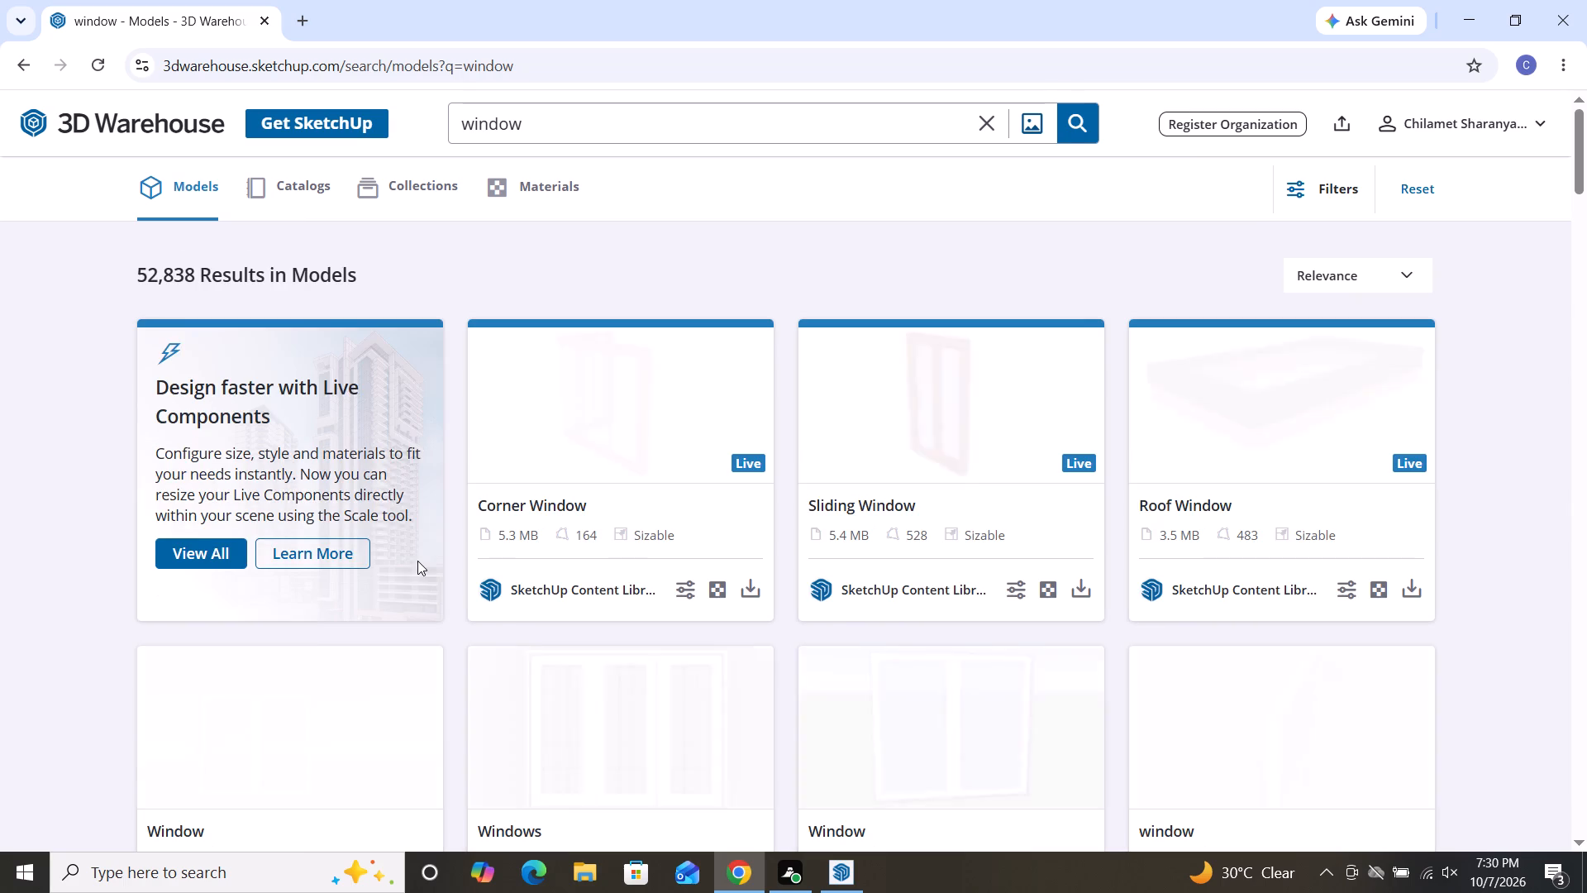
# Look through the 3D Warehouse window results for a window model that suits the house openings.
pyautogui.scroll(-1, 479, 484)
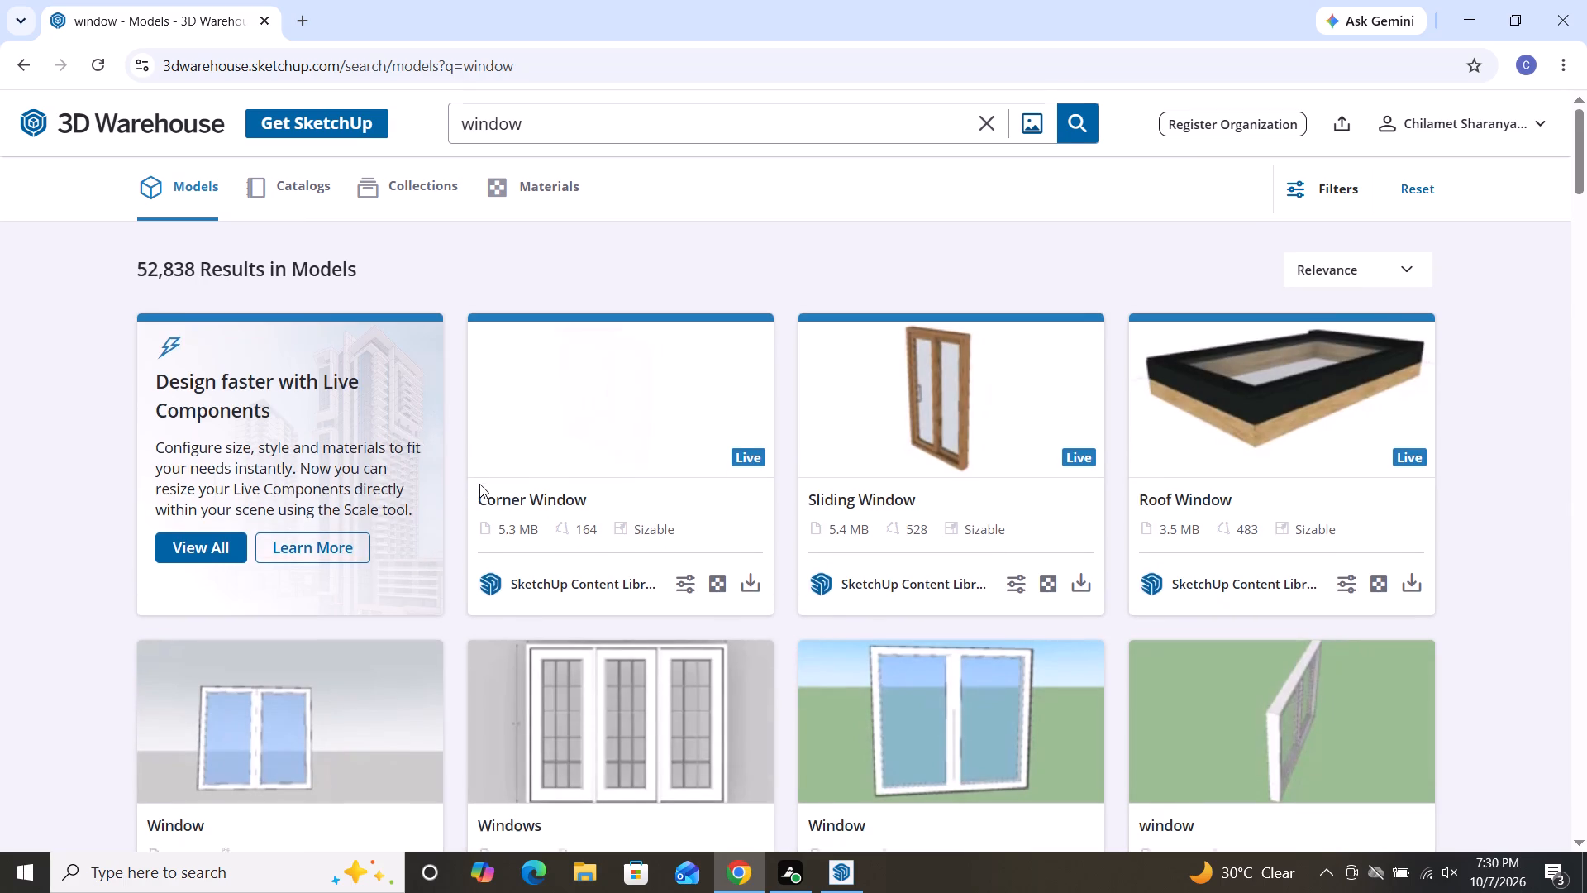
pyautogui.scroll(-9, 479, 484)
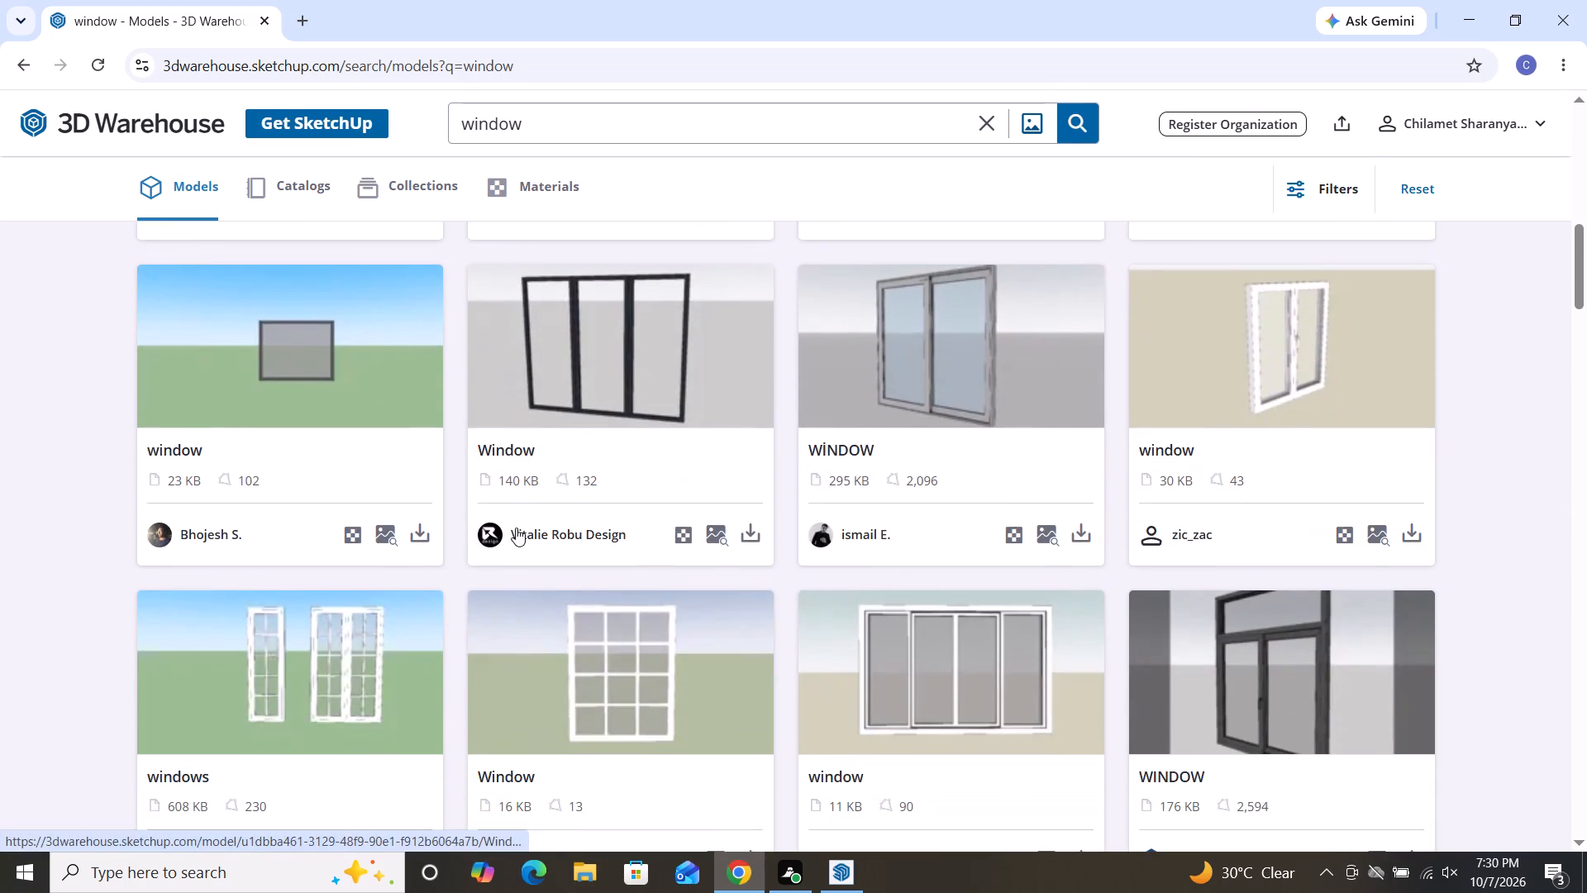
pyautogui.scroll(-4, 516, 528)
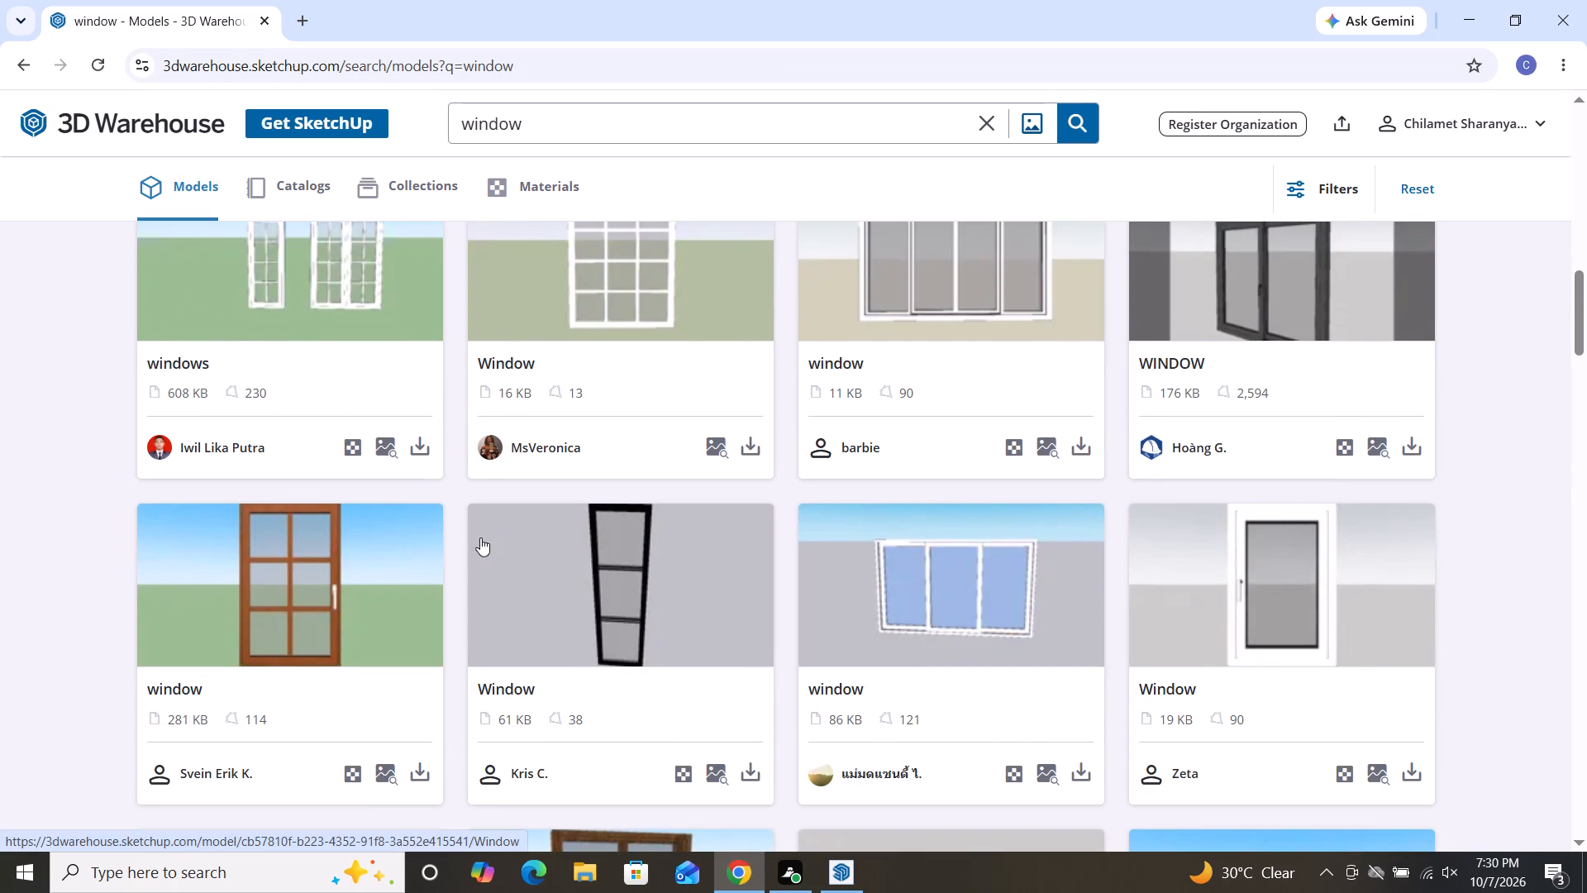
pyautogui.scroll(-3, 785, 523)
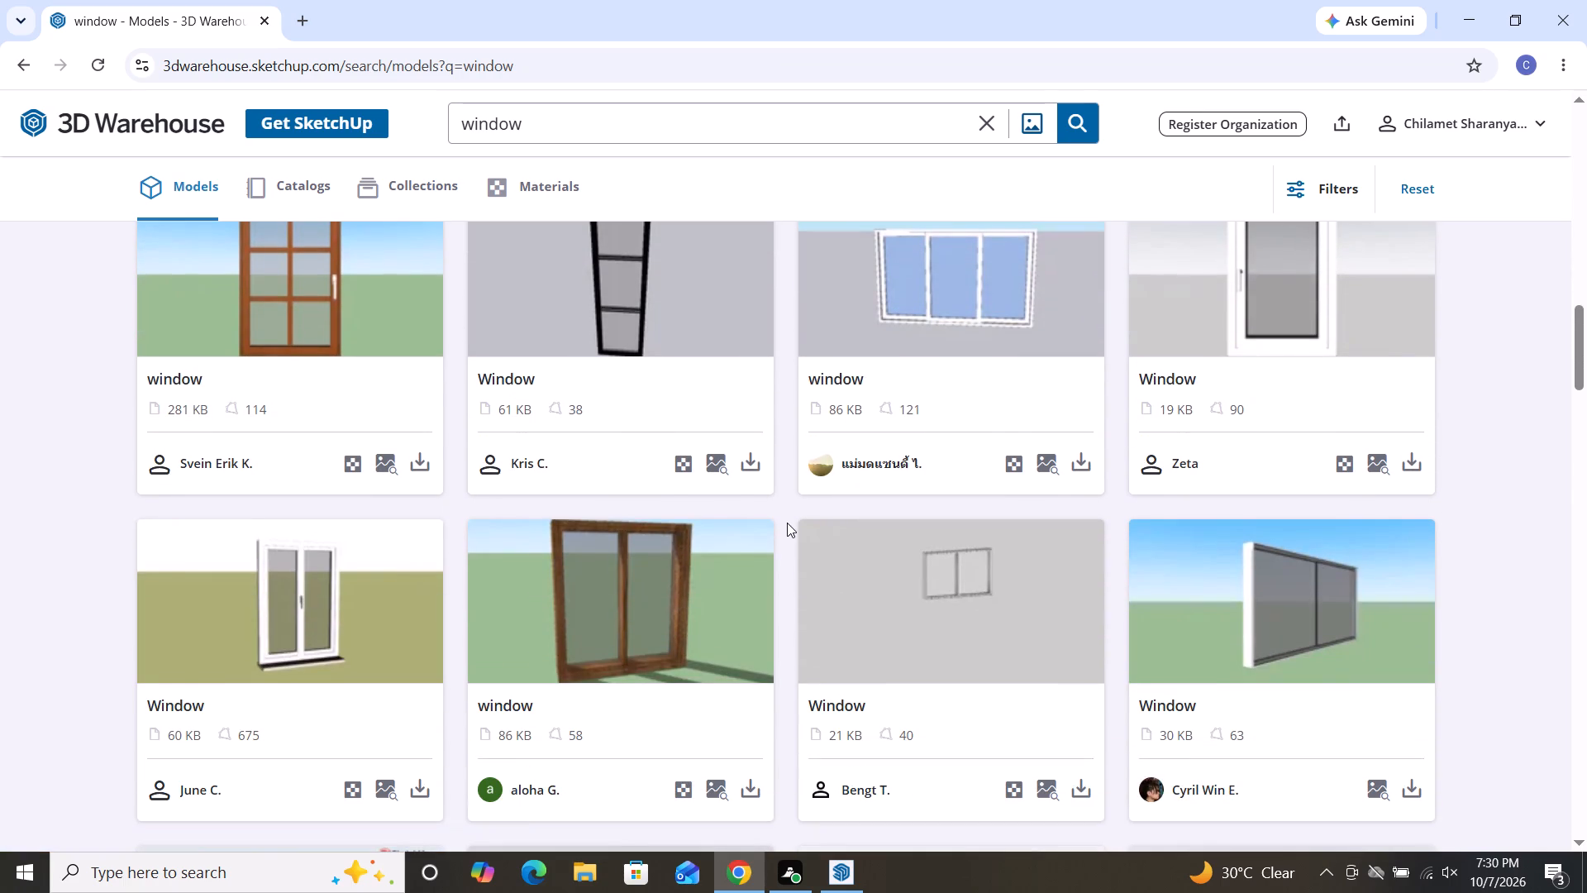
pyautogui.scroll(-2, 721, 509)
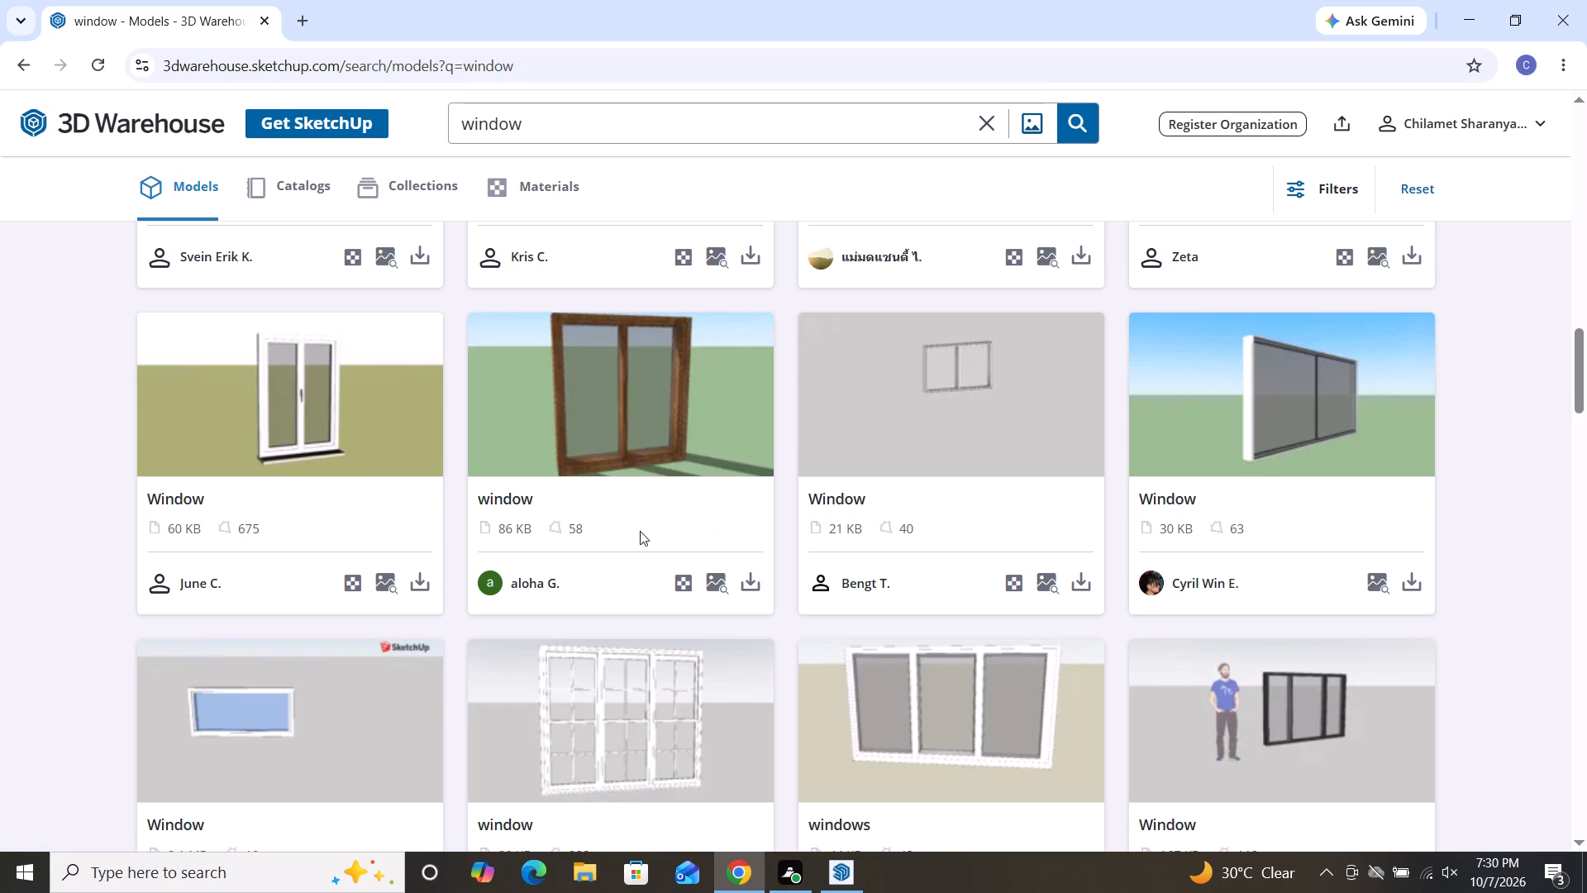
pyautogui.scroll(-3, 634, 531)
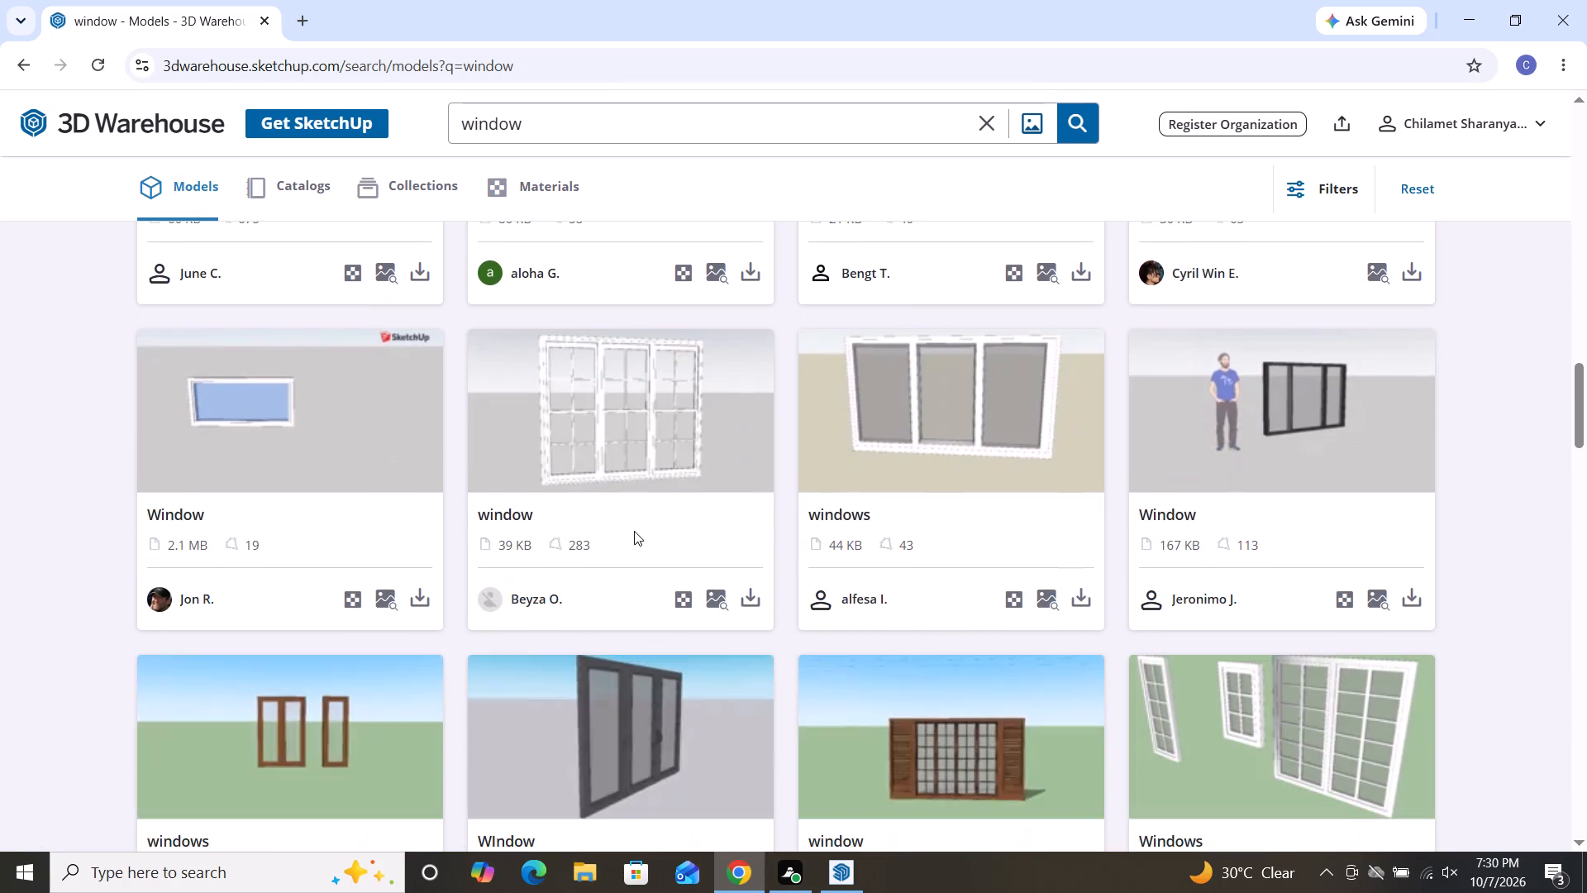
pyautogui.scroll(-4, 634, 531)
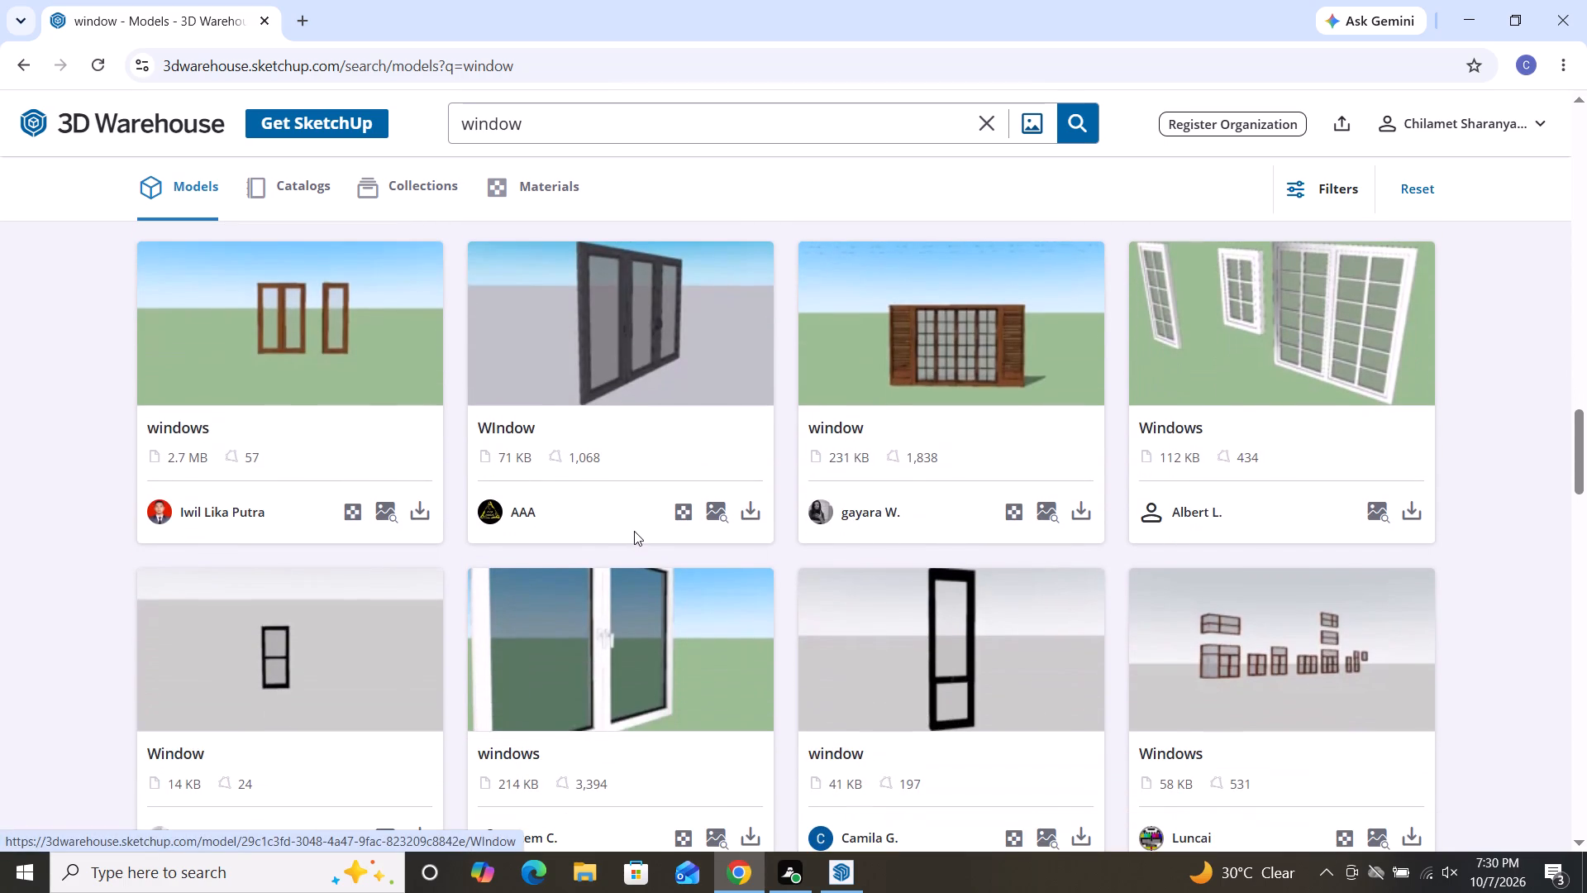
pyautogui.scroll(-1, 634, 531)
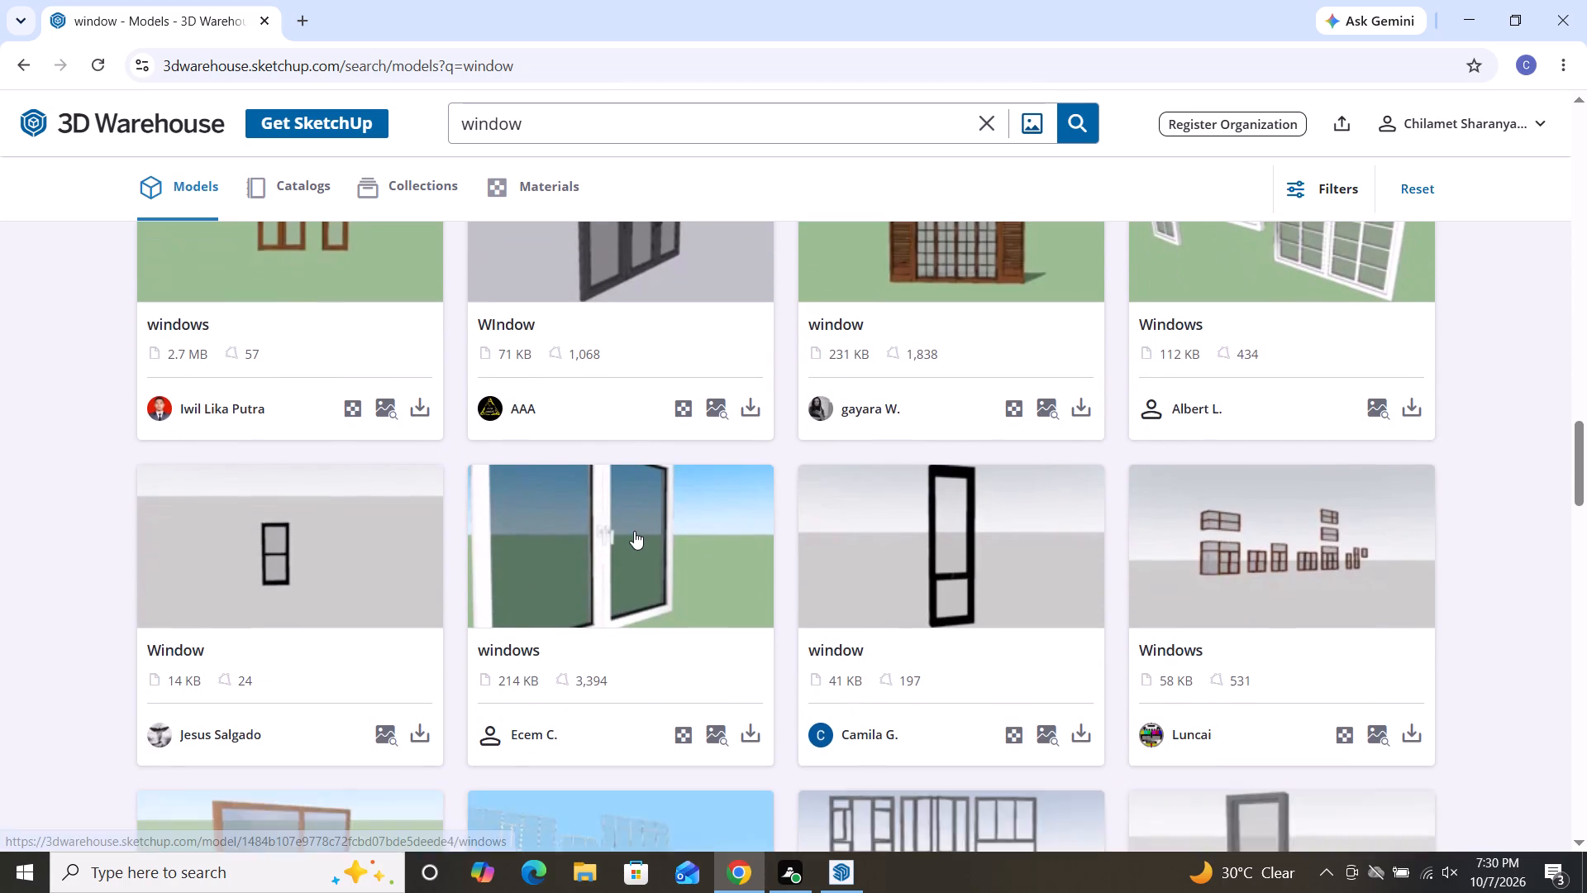
pyautogui.scroll(3, 285, 366)
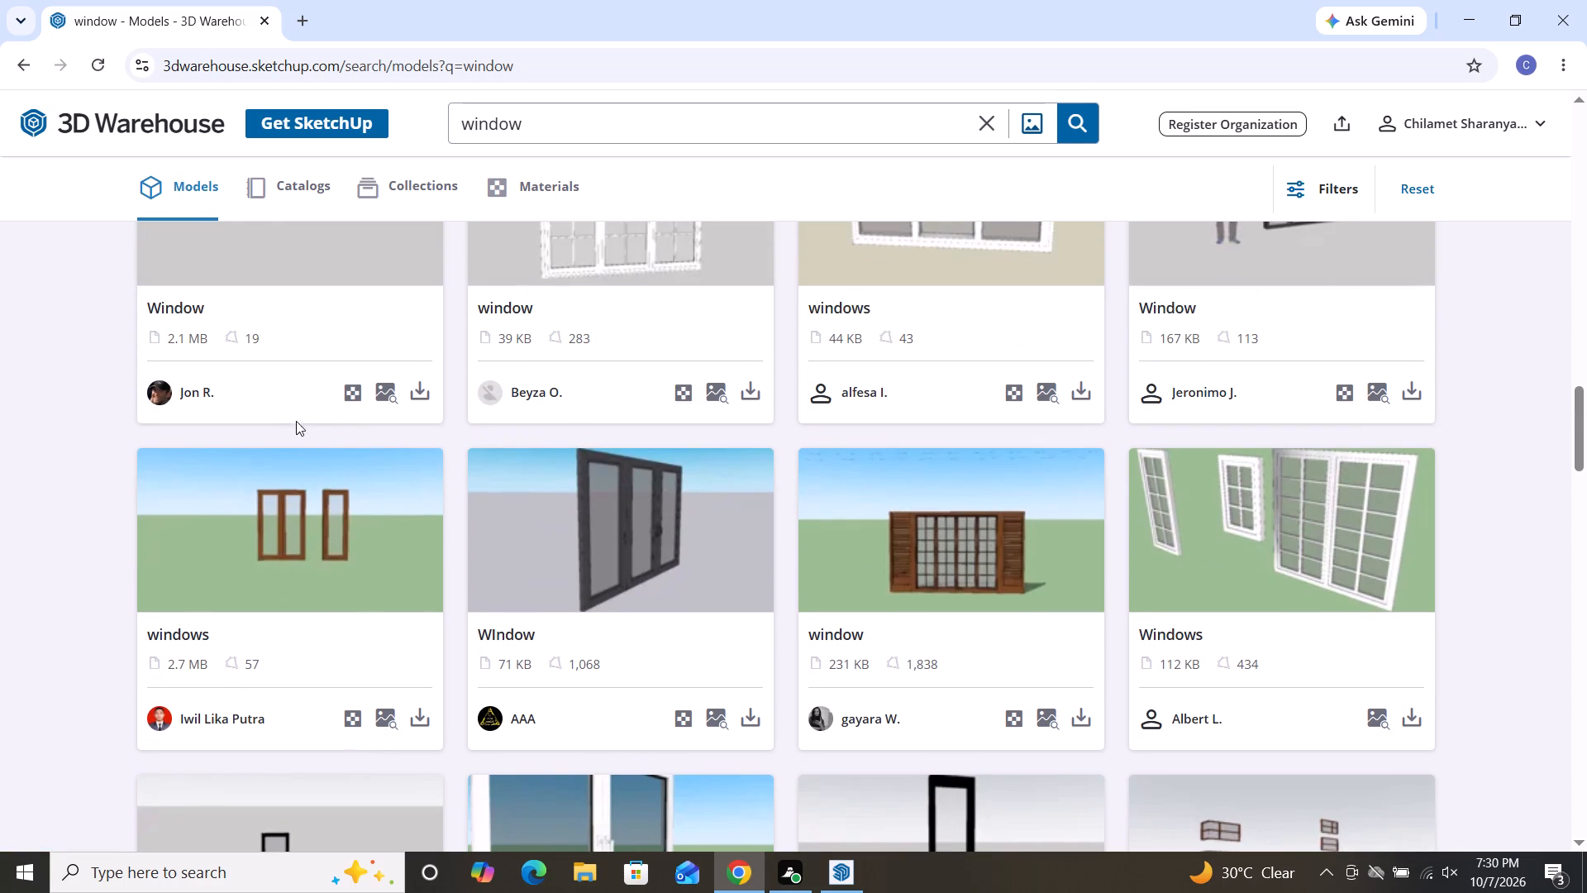
pyautogui.scroll(-7, 376, 475)
pyautogui.scroll(-3, 449, 531)
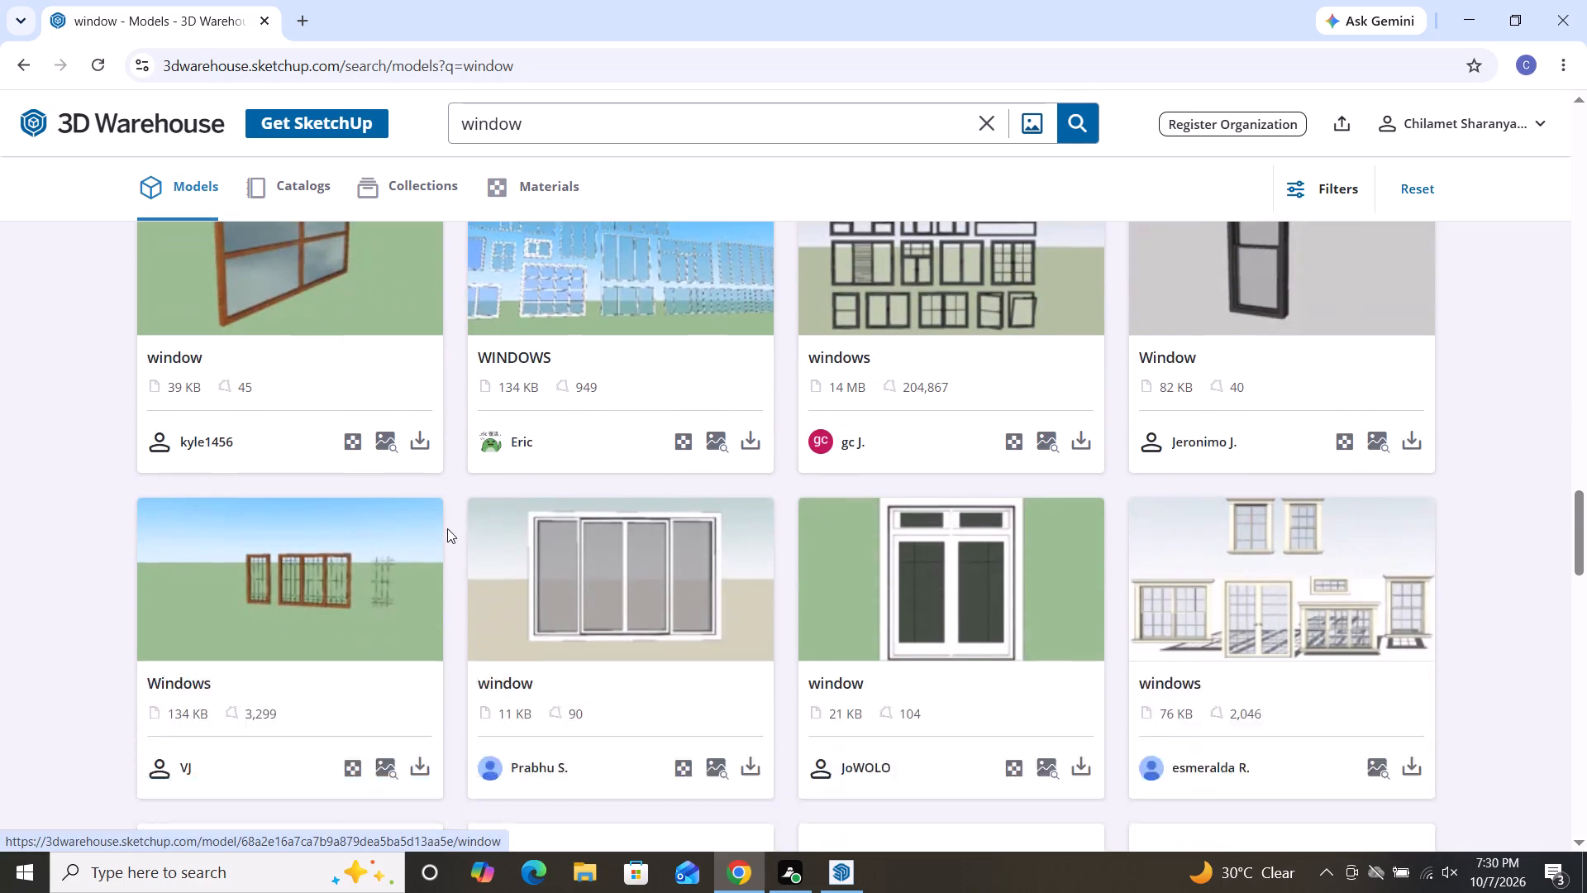
pyautogui.scroll(-6, 420, 513)
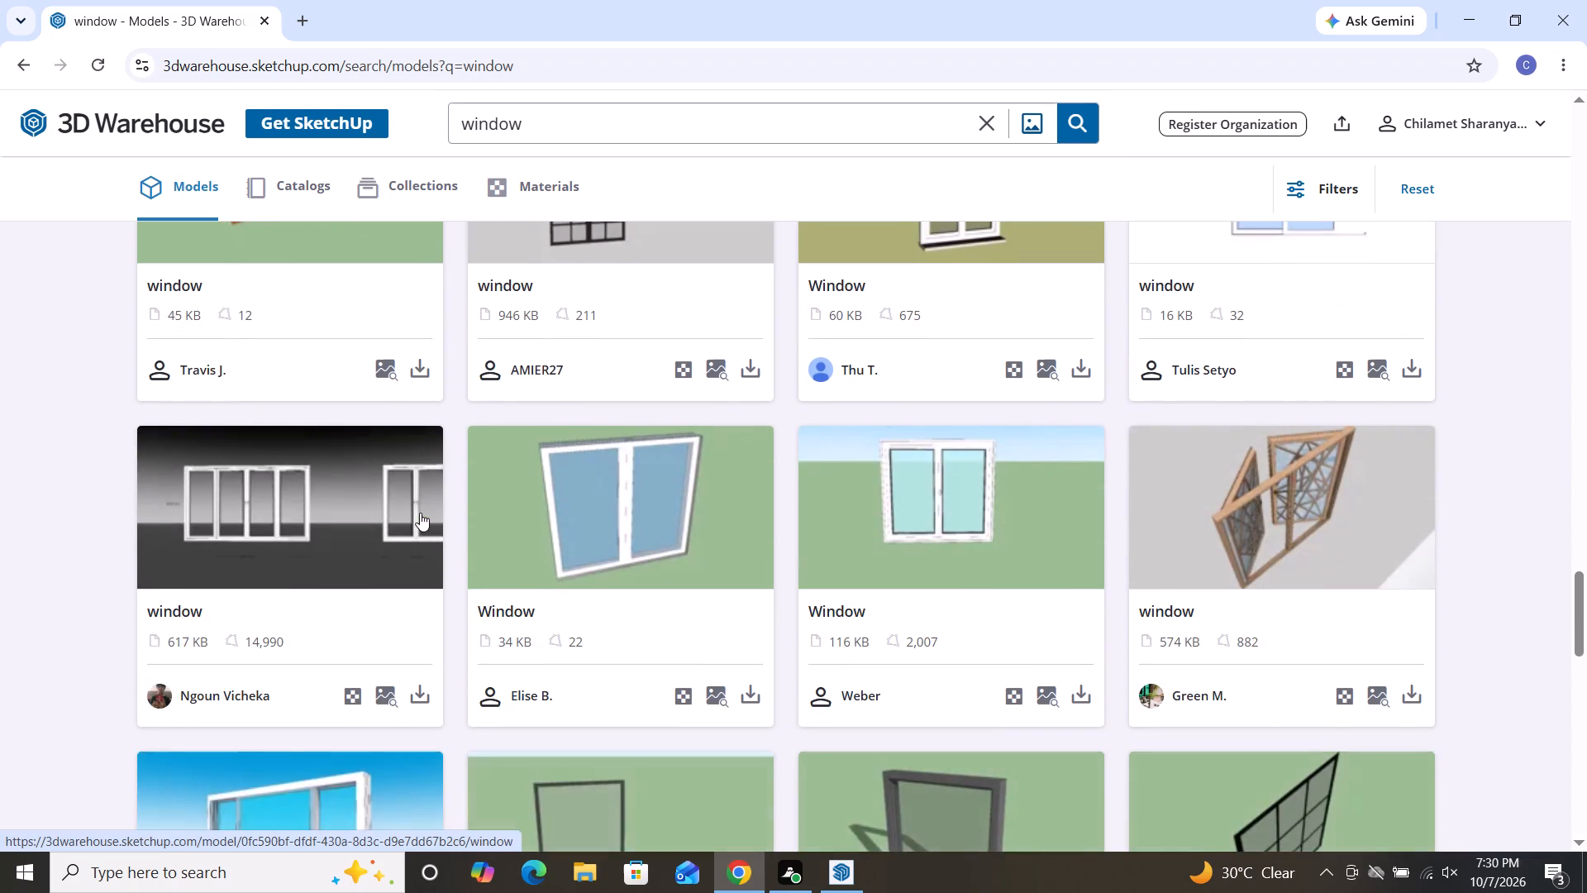
pyautogui.scroll(-8, 420, 513)
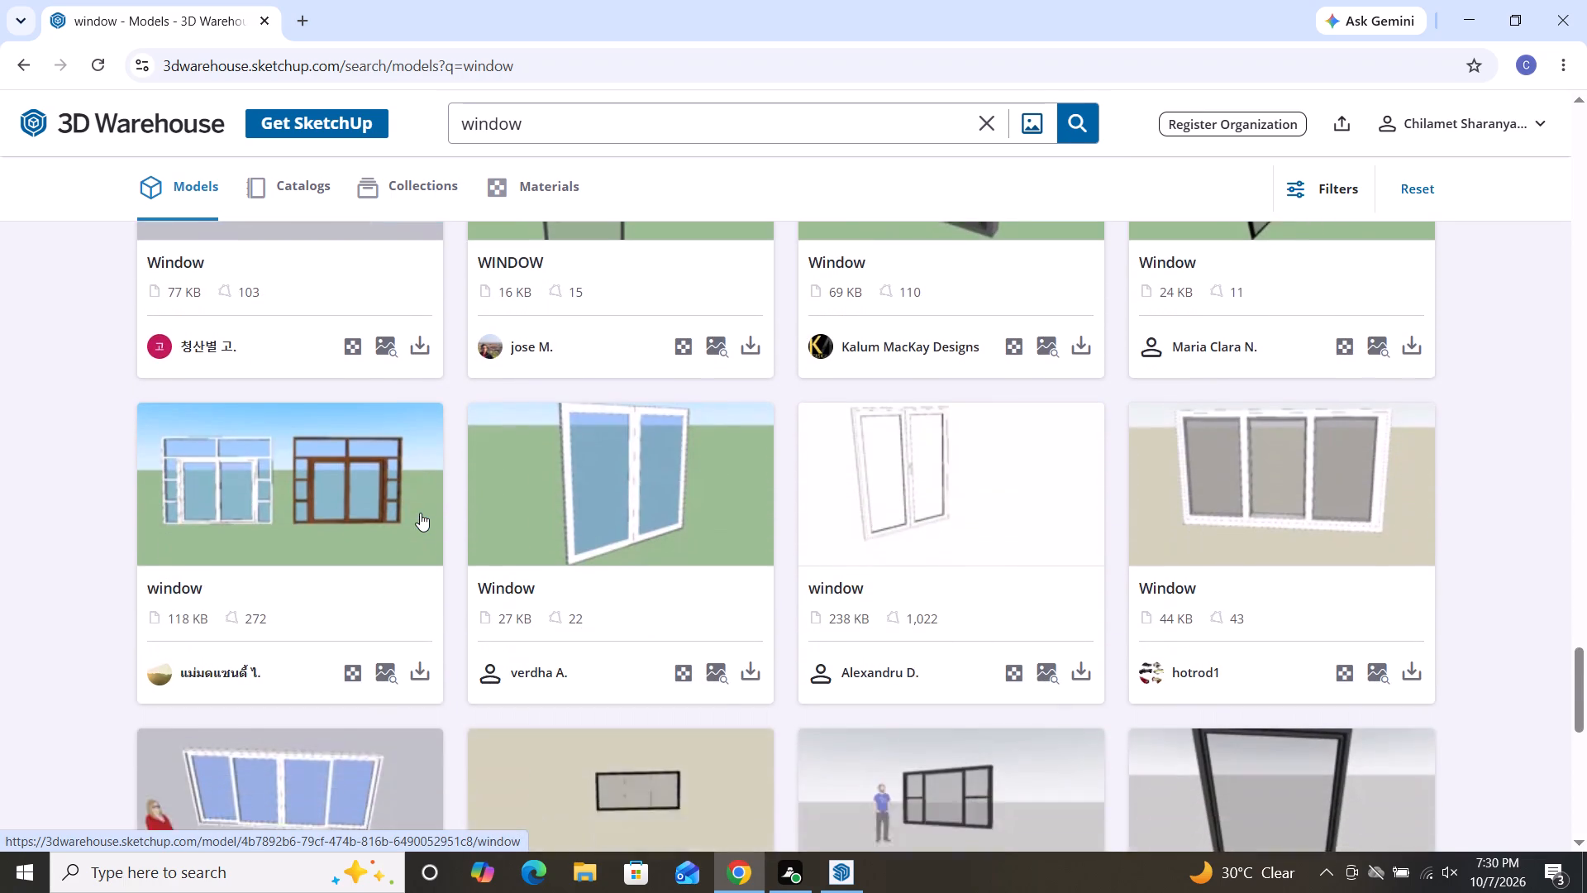
pyautogui.scroll(-3, 420, 513)
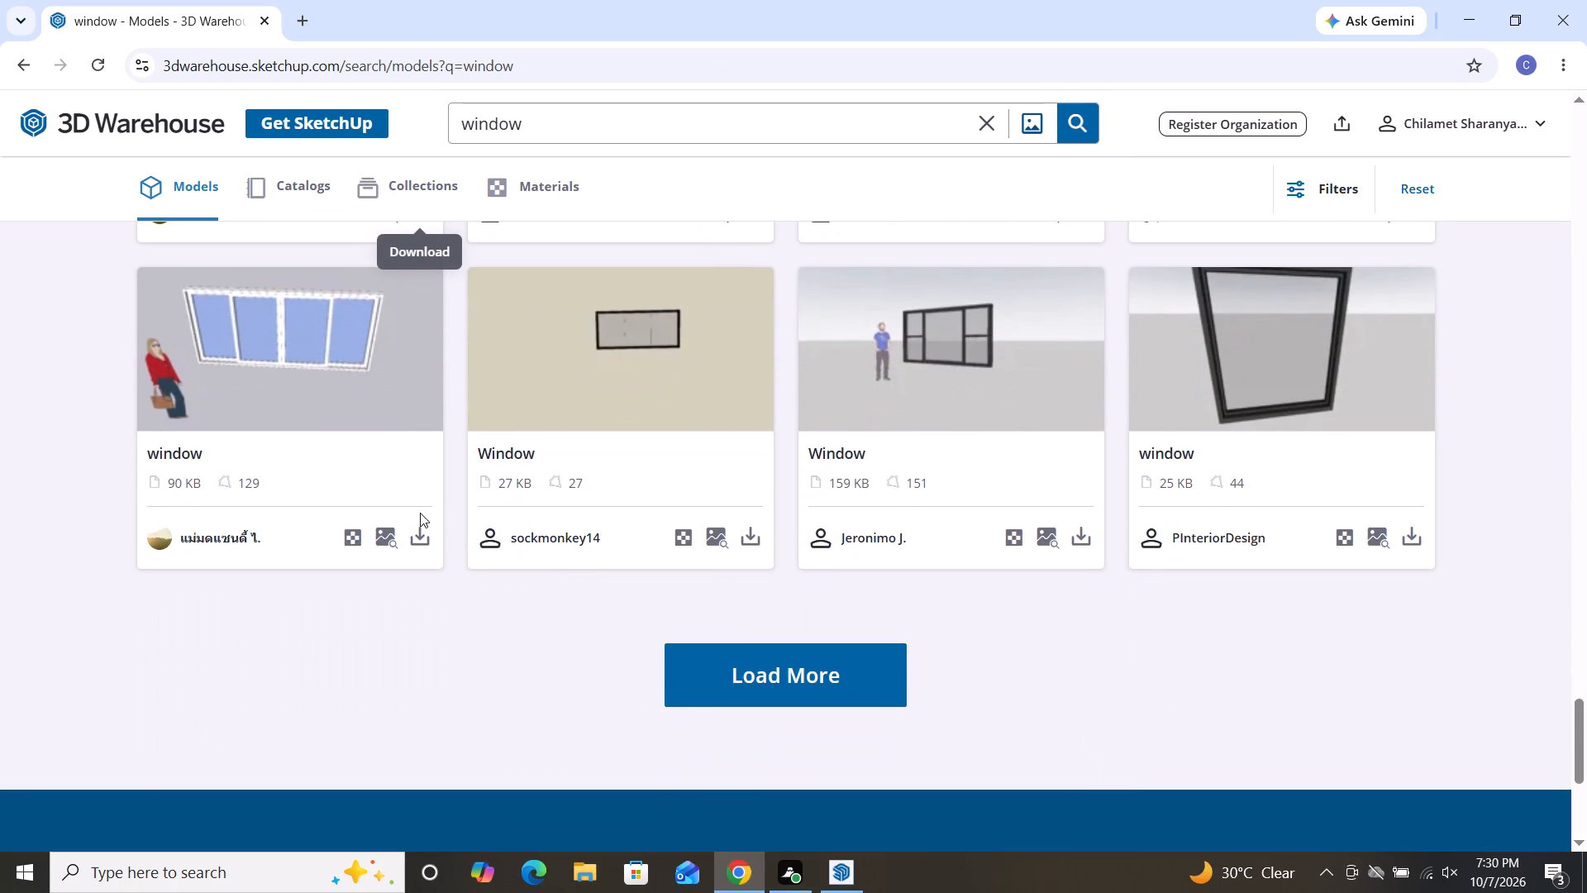
# Go back to the brown wooden two-pane window (86 KB) in the results and download it as a SketchUp file.
pyautogui.scroll(19, 420, 513)
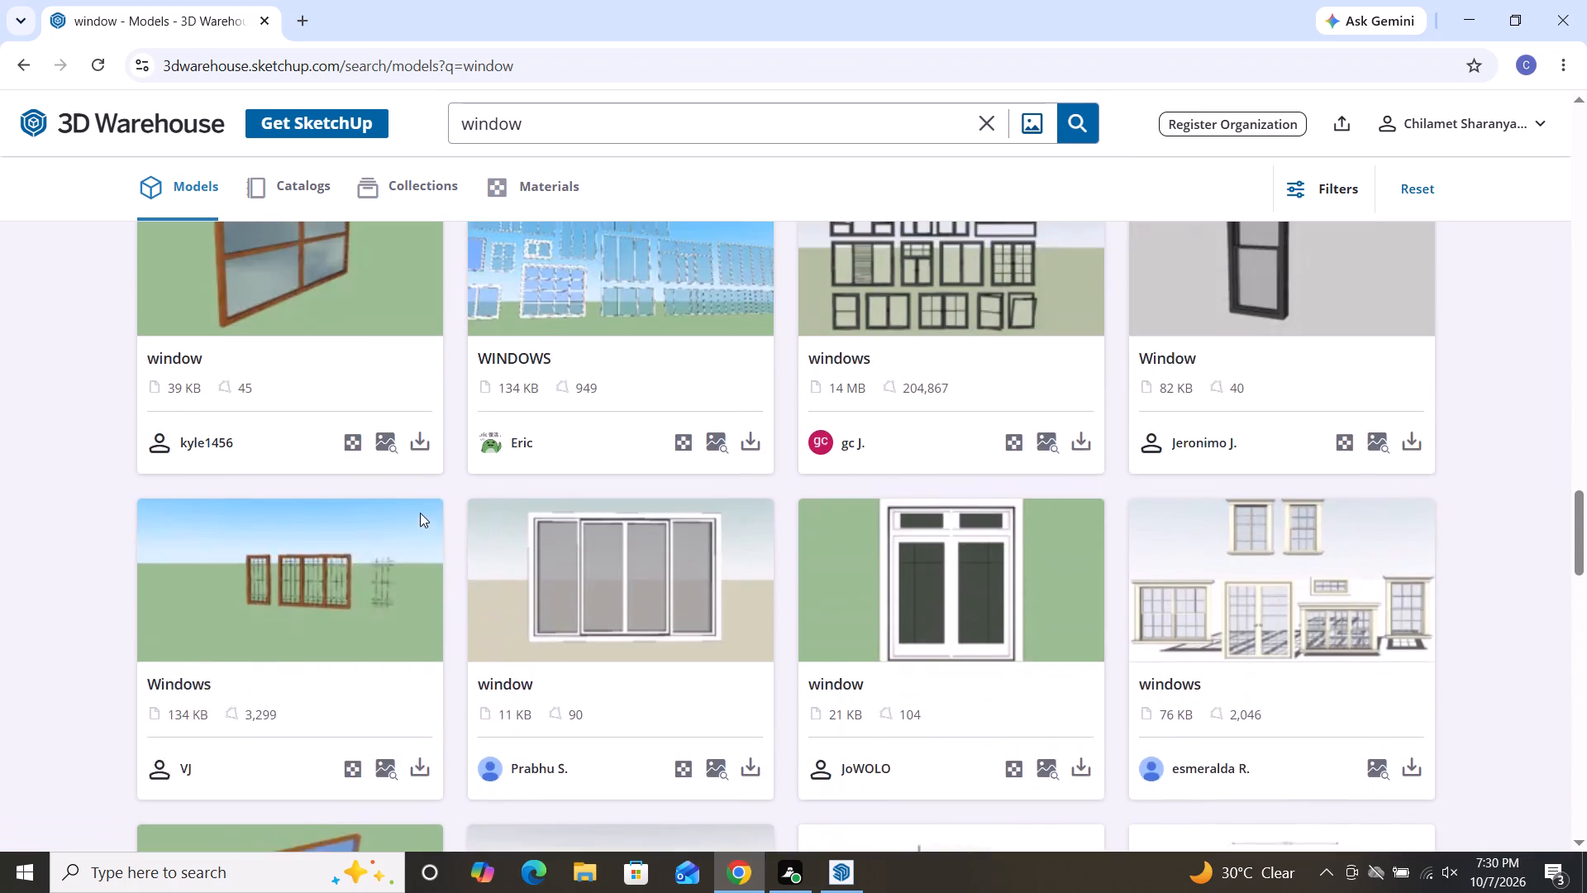
pyautogui.scroll(12, 420, 513)
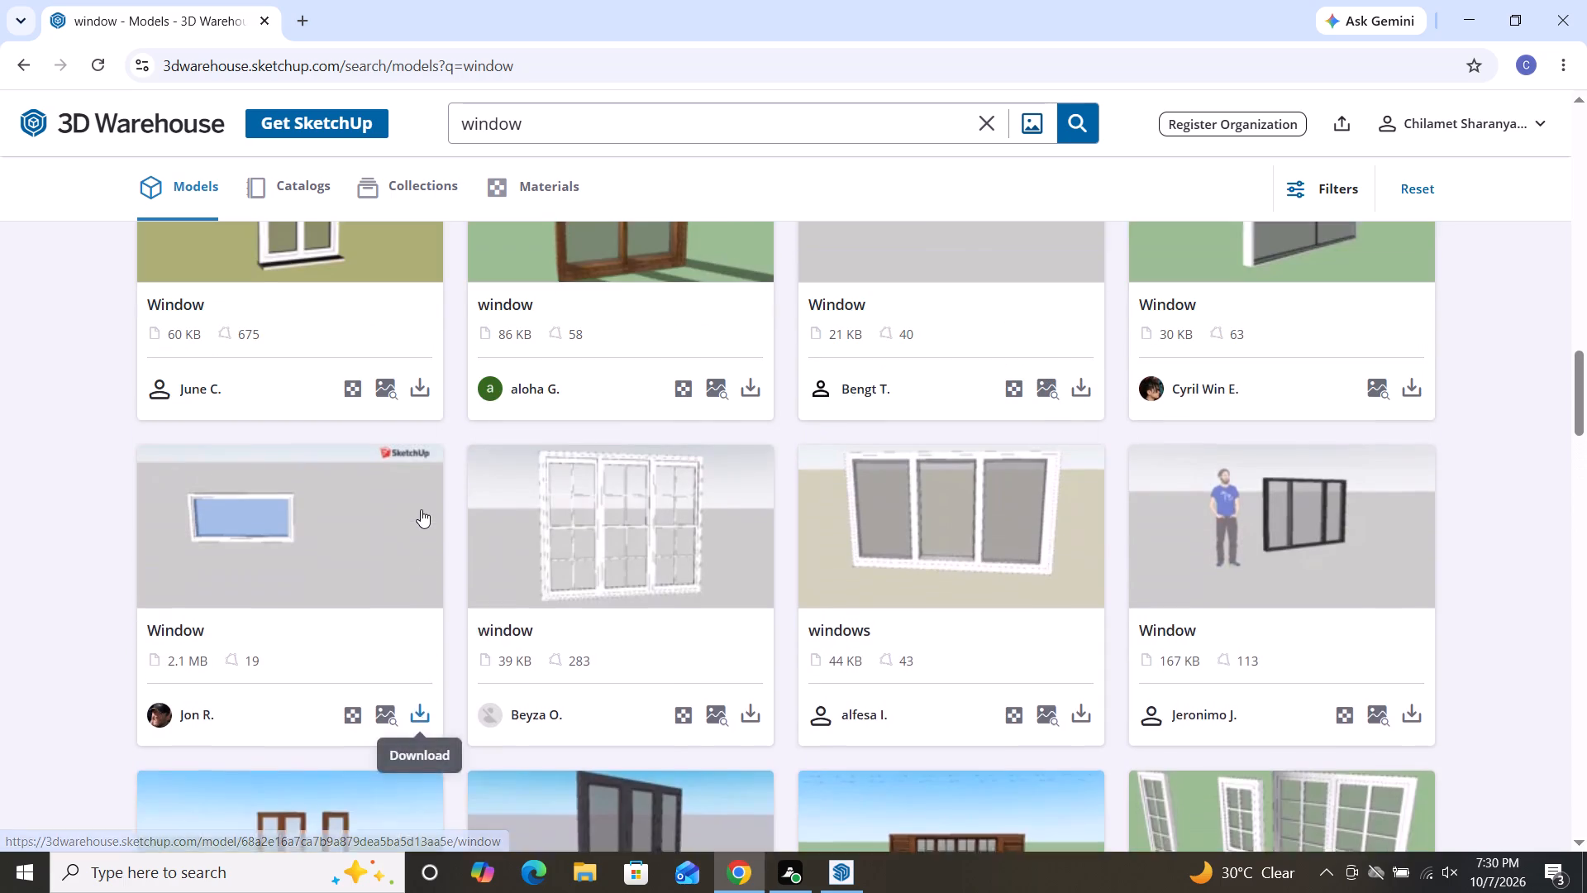
pyautogui.scroll(1, 421, 509)
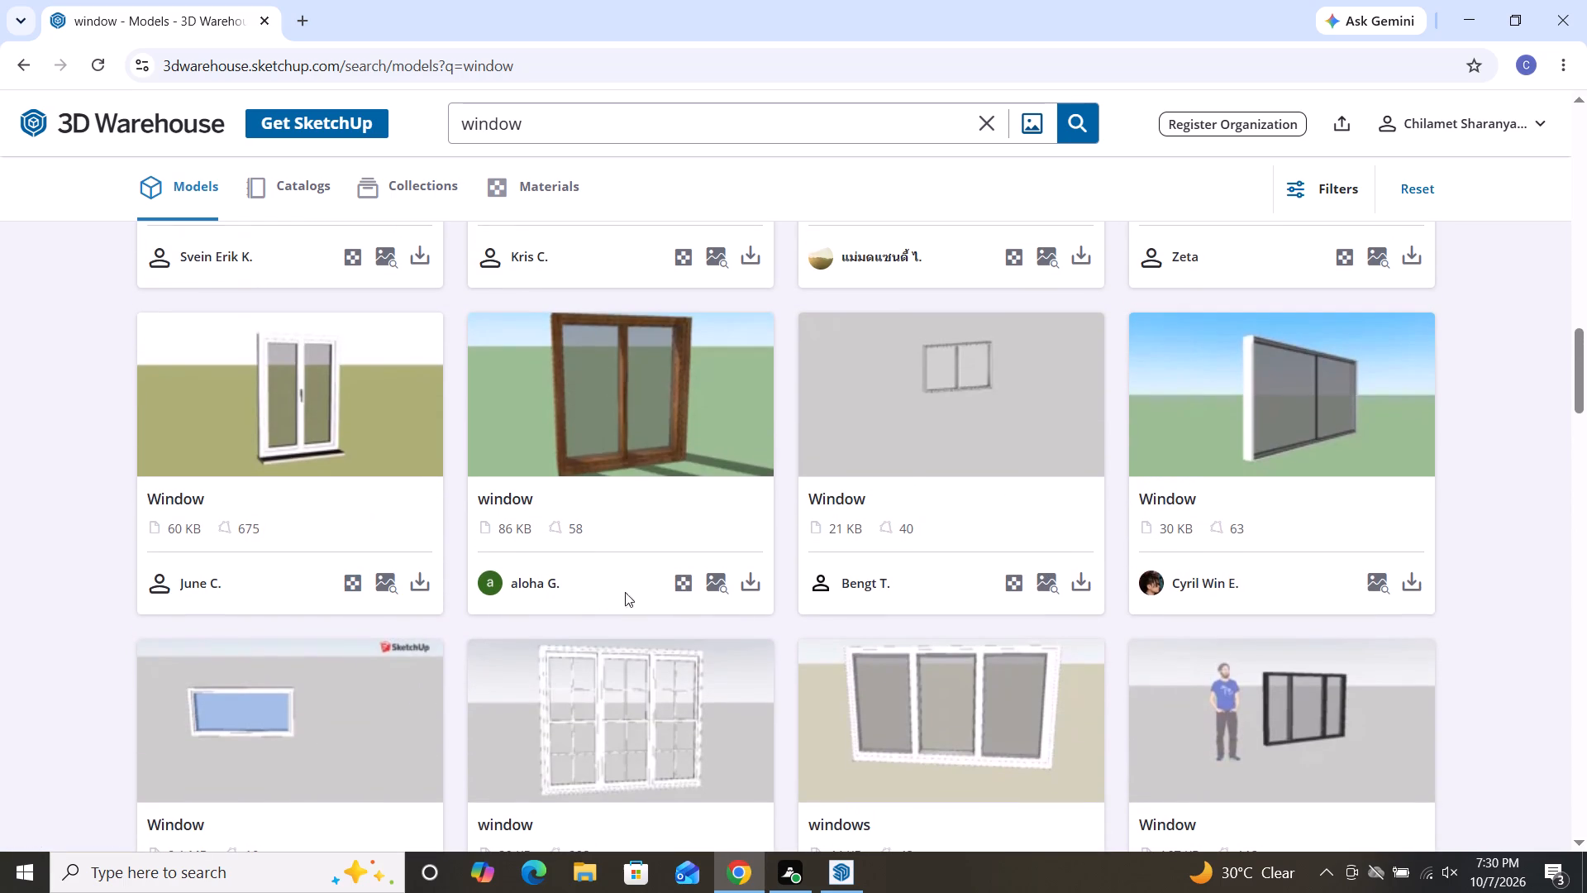
pyautogui.scroll(1, 751, 580)
pyautogui.click(751, 580)
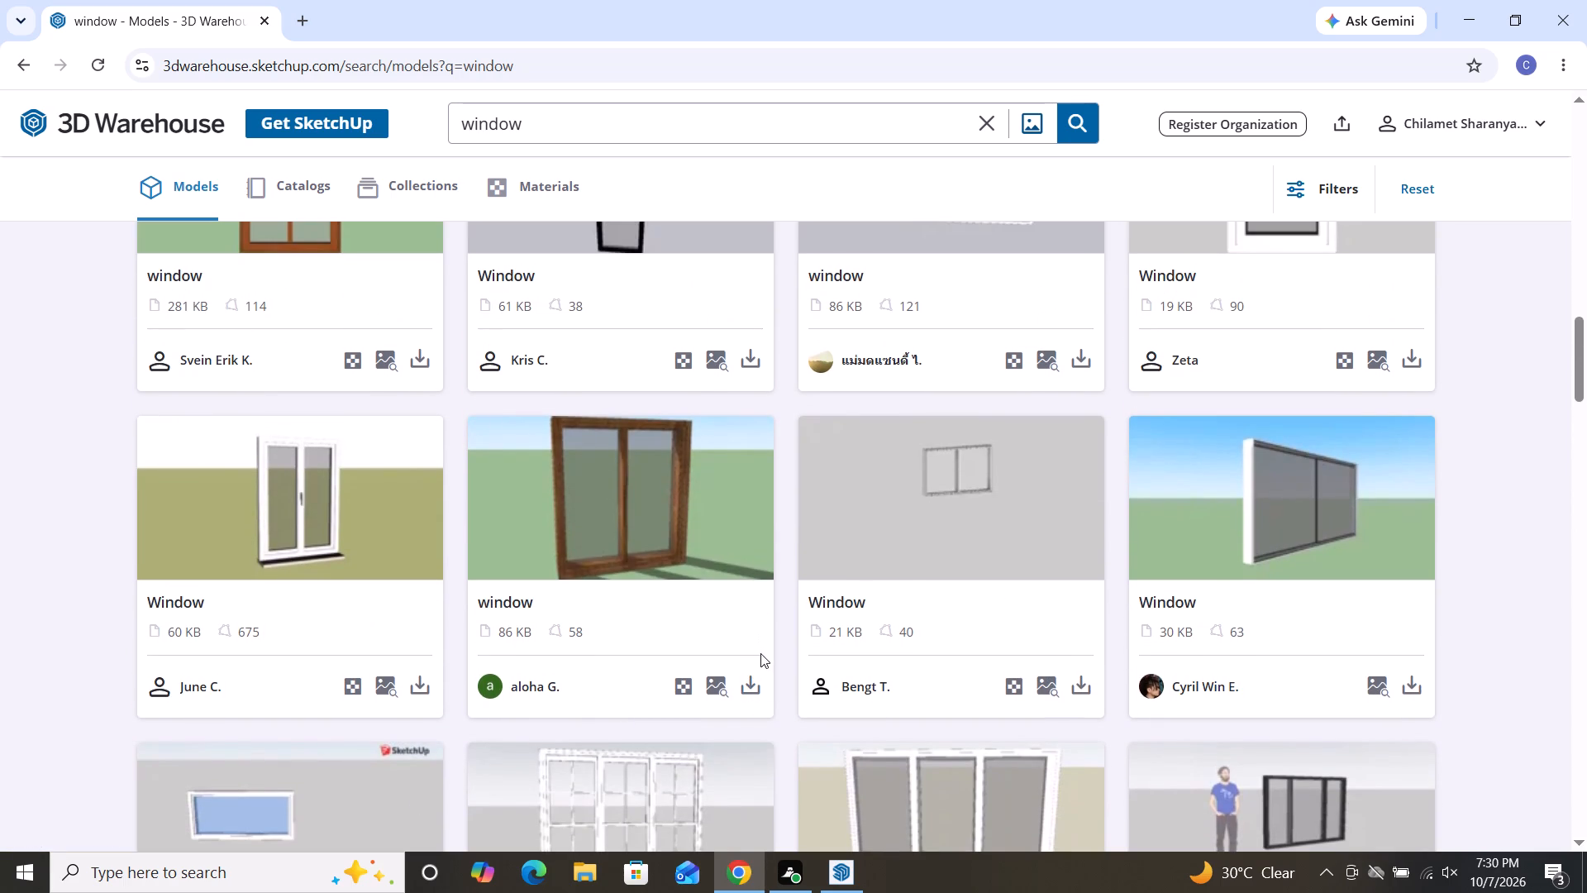
pyautogui.click(752, 690)
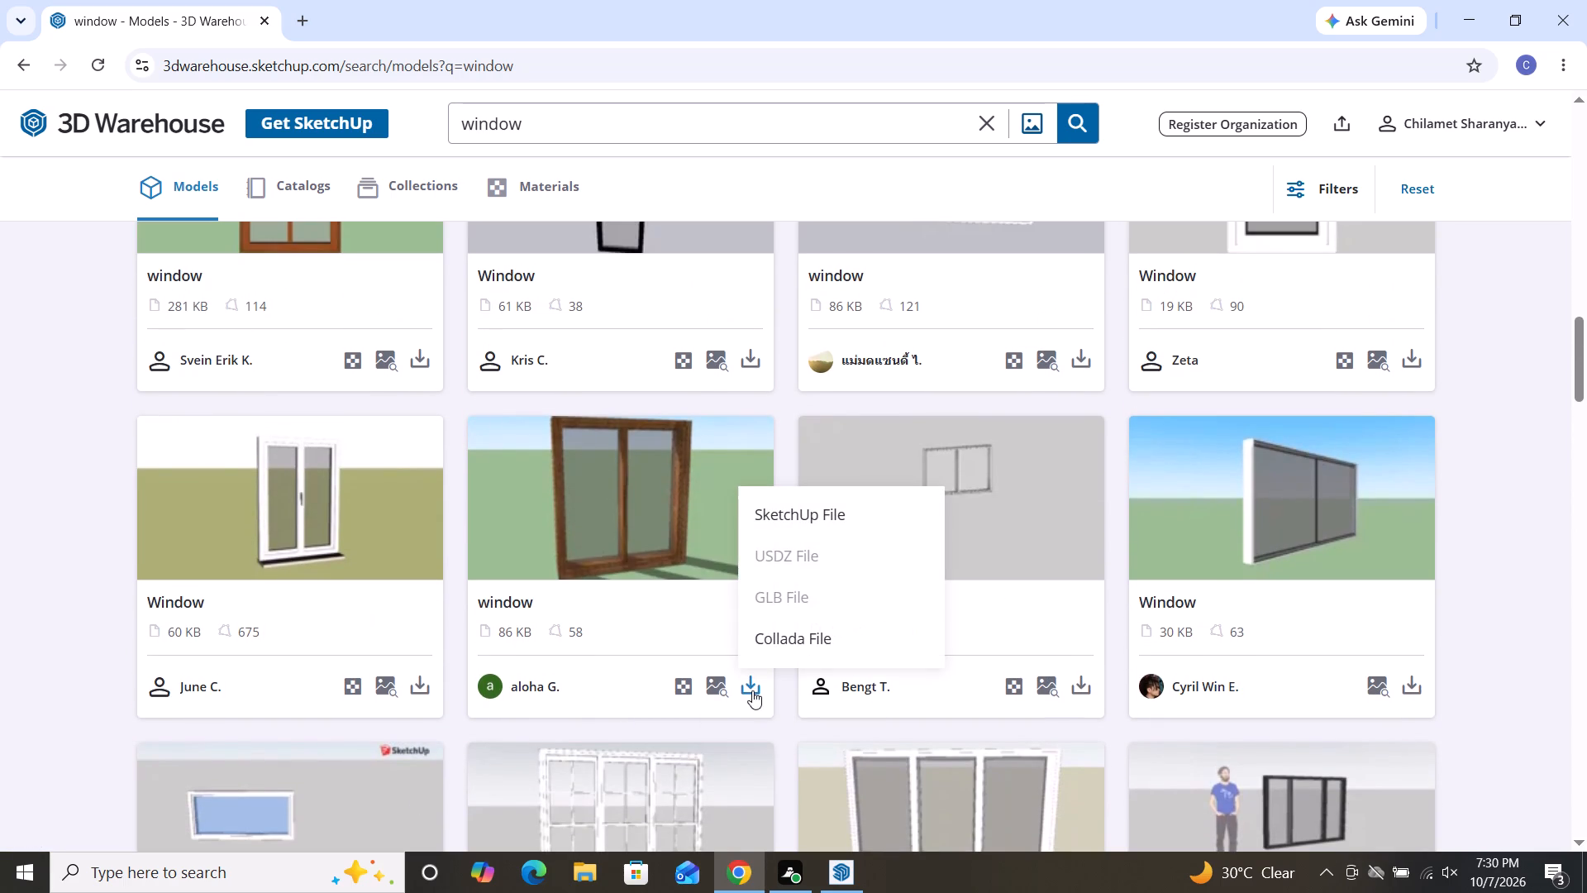
pyautogui.click(764, 529)
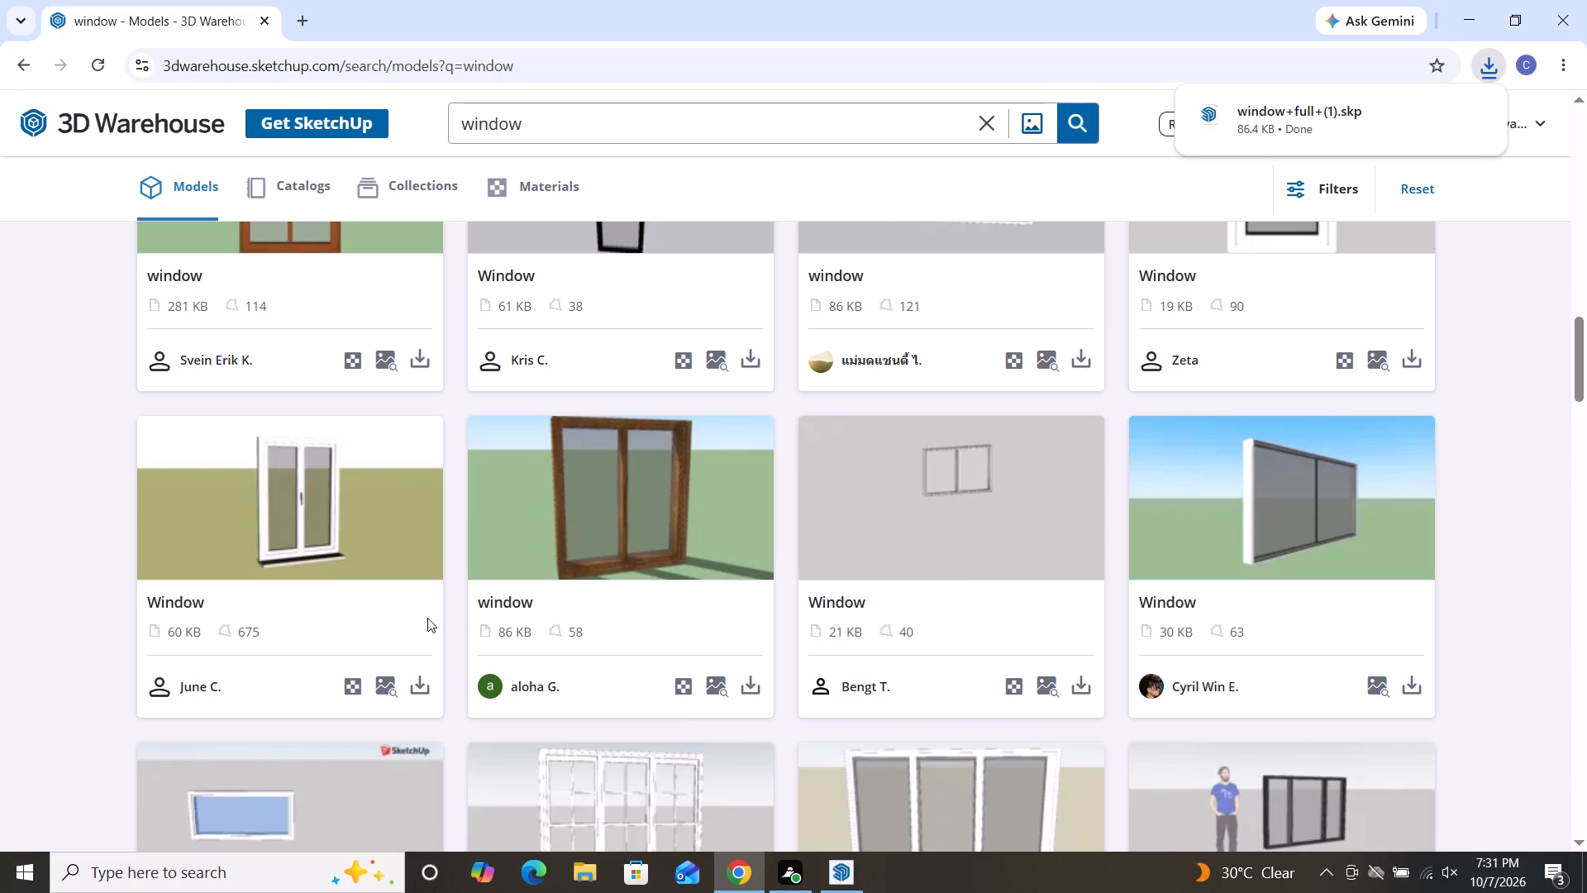
pyautogui.scroll(-4, 393, 571)
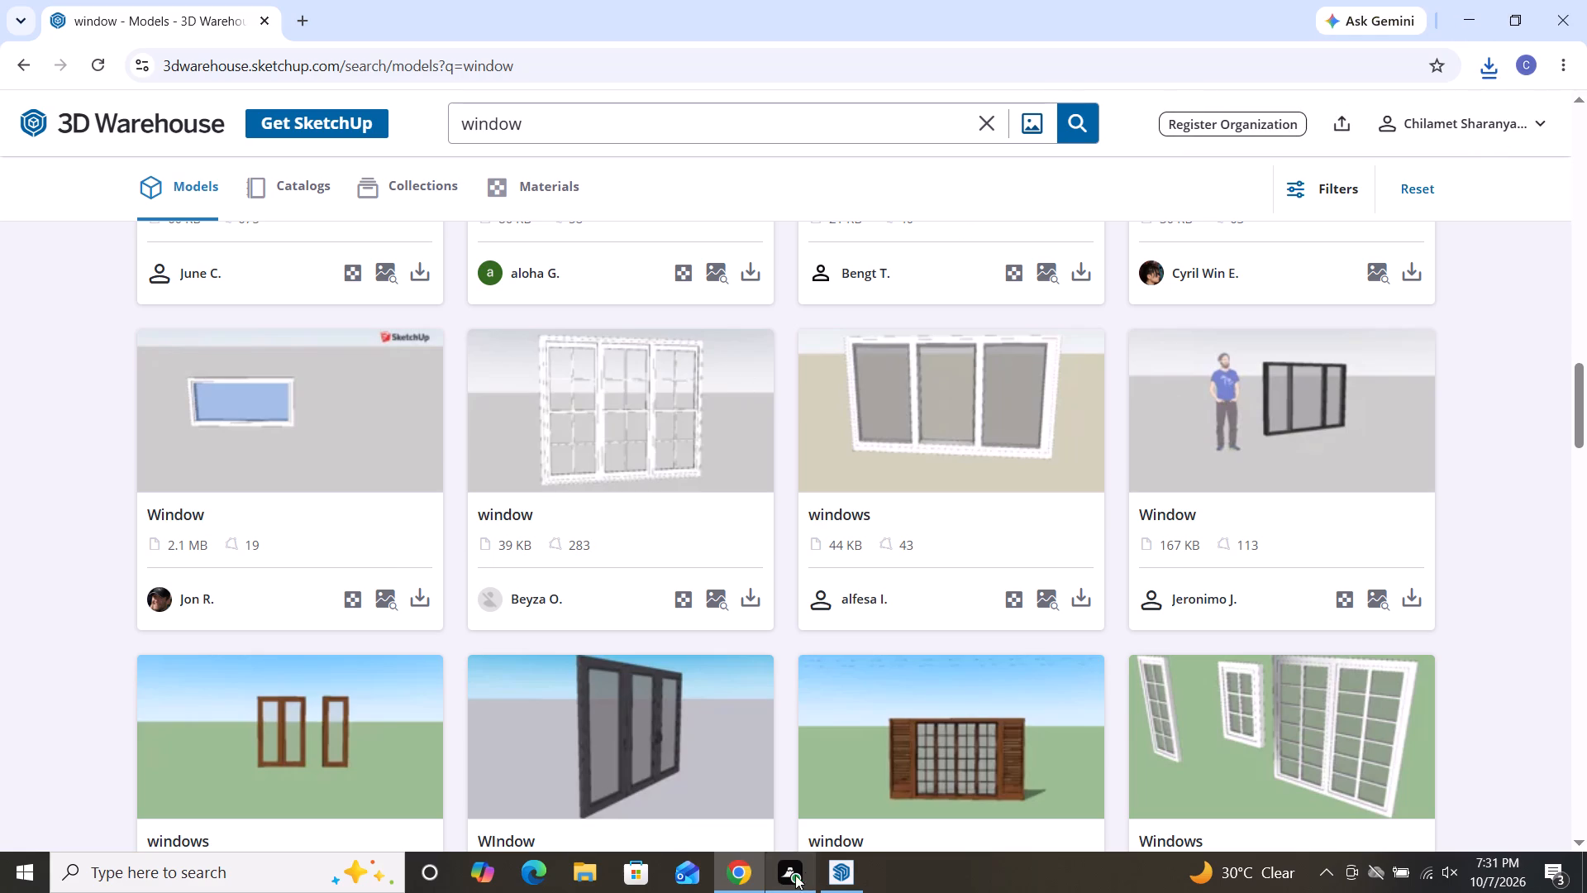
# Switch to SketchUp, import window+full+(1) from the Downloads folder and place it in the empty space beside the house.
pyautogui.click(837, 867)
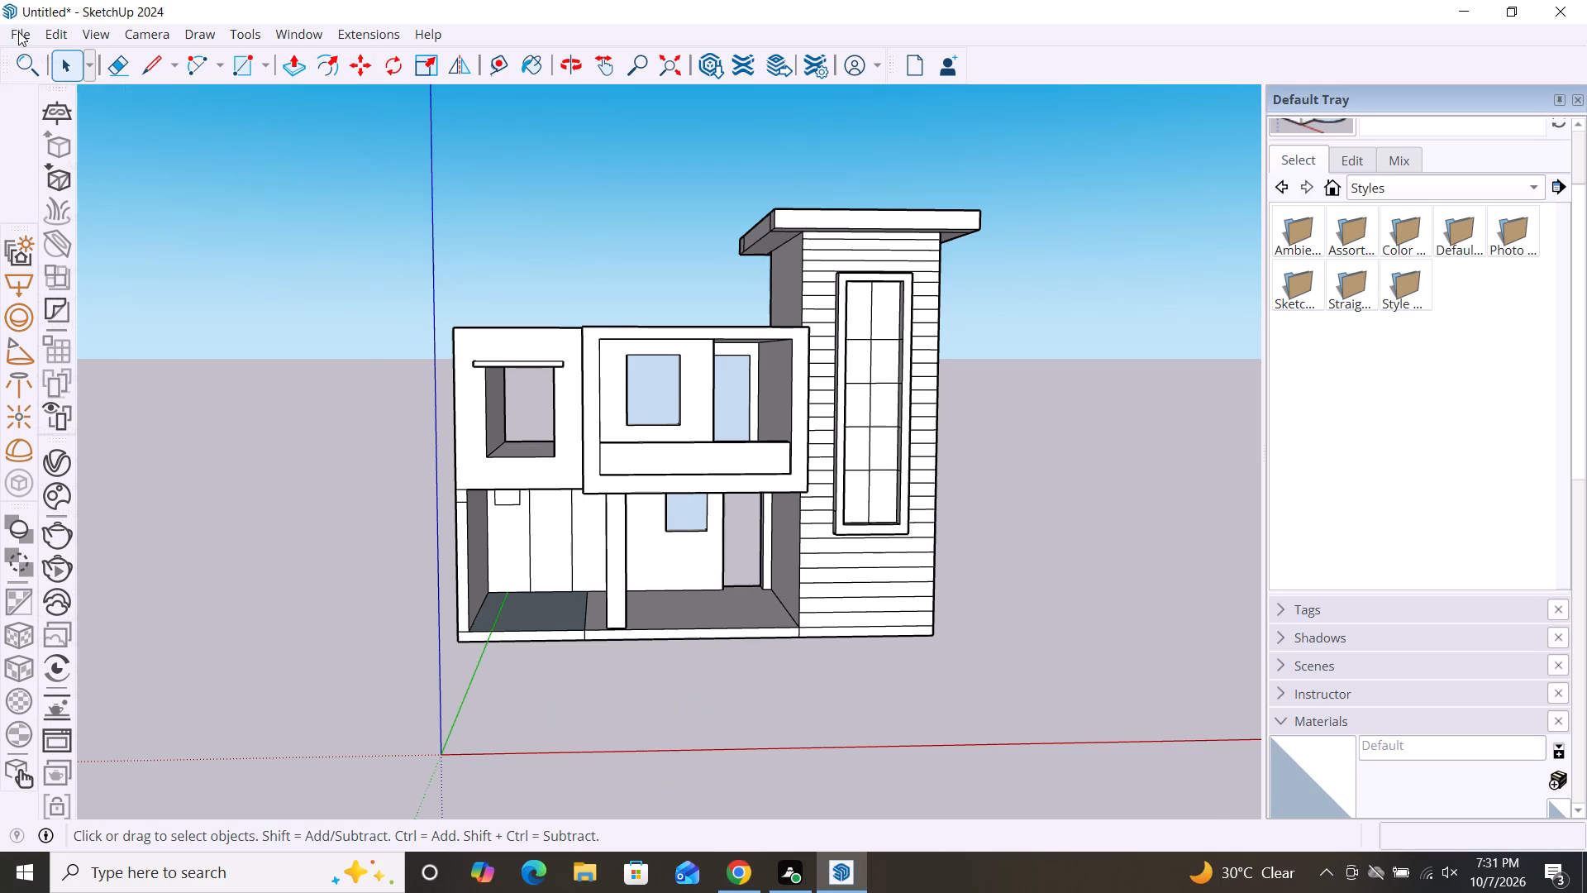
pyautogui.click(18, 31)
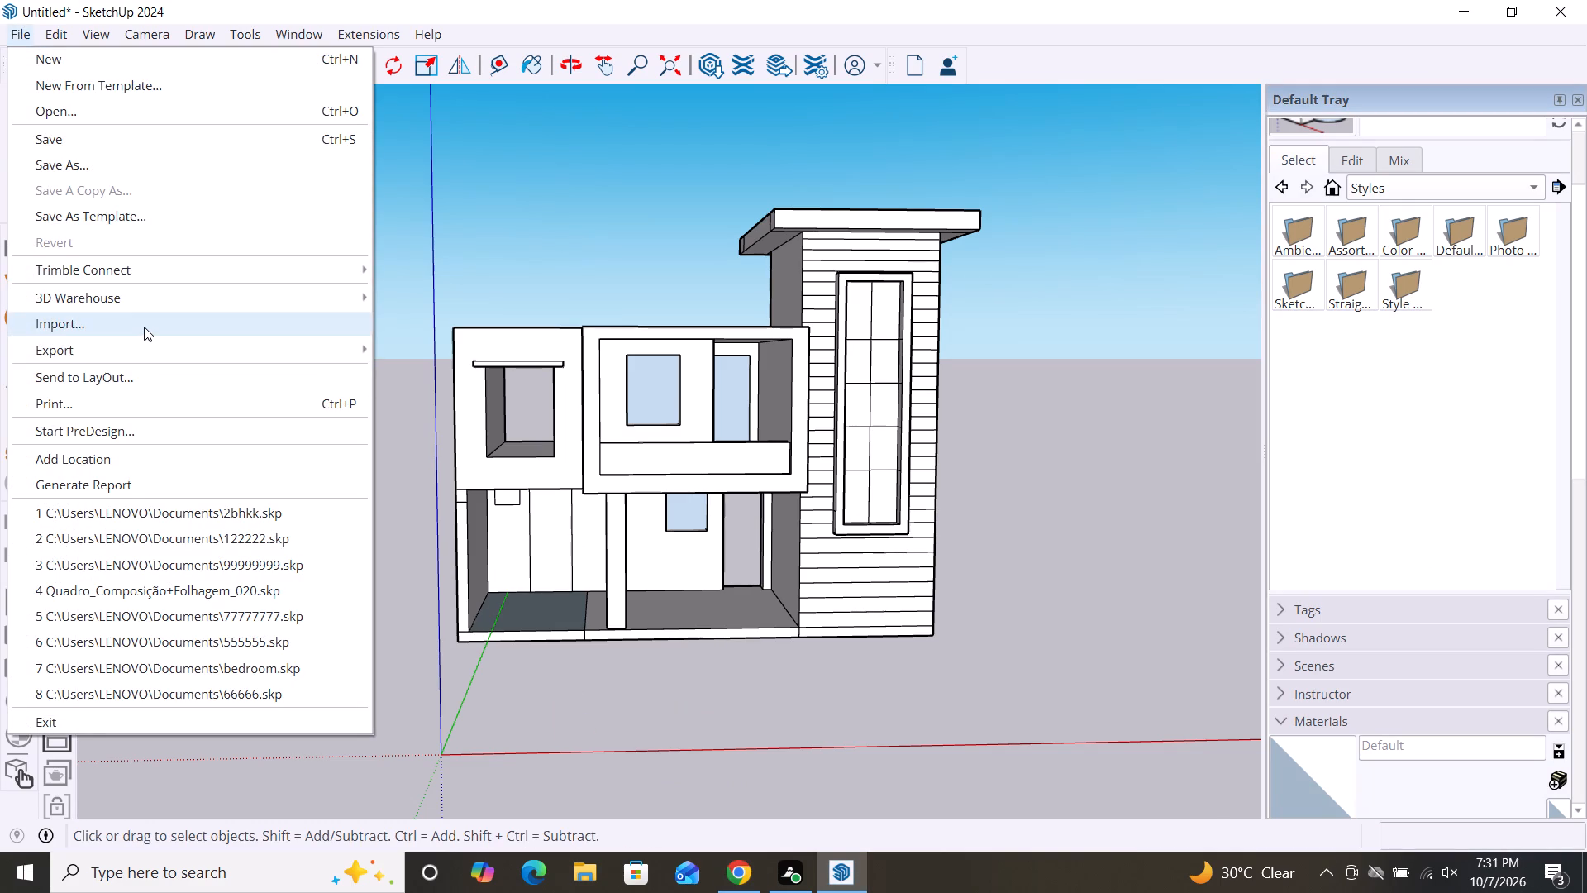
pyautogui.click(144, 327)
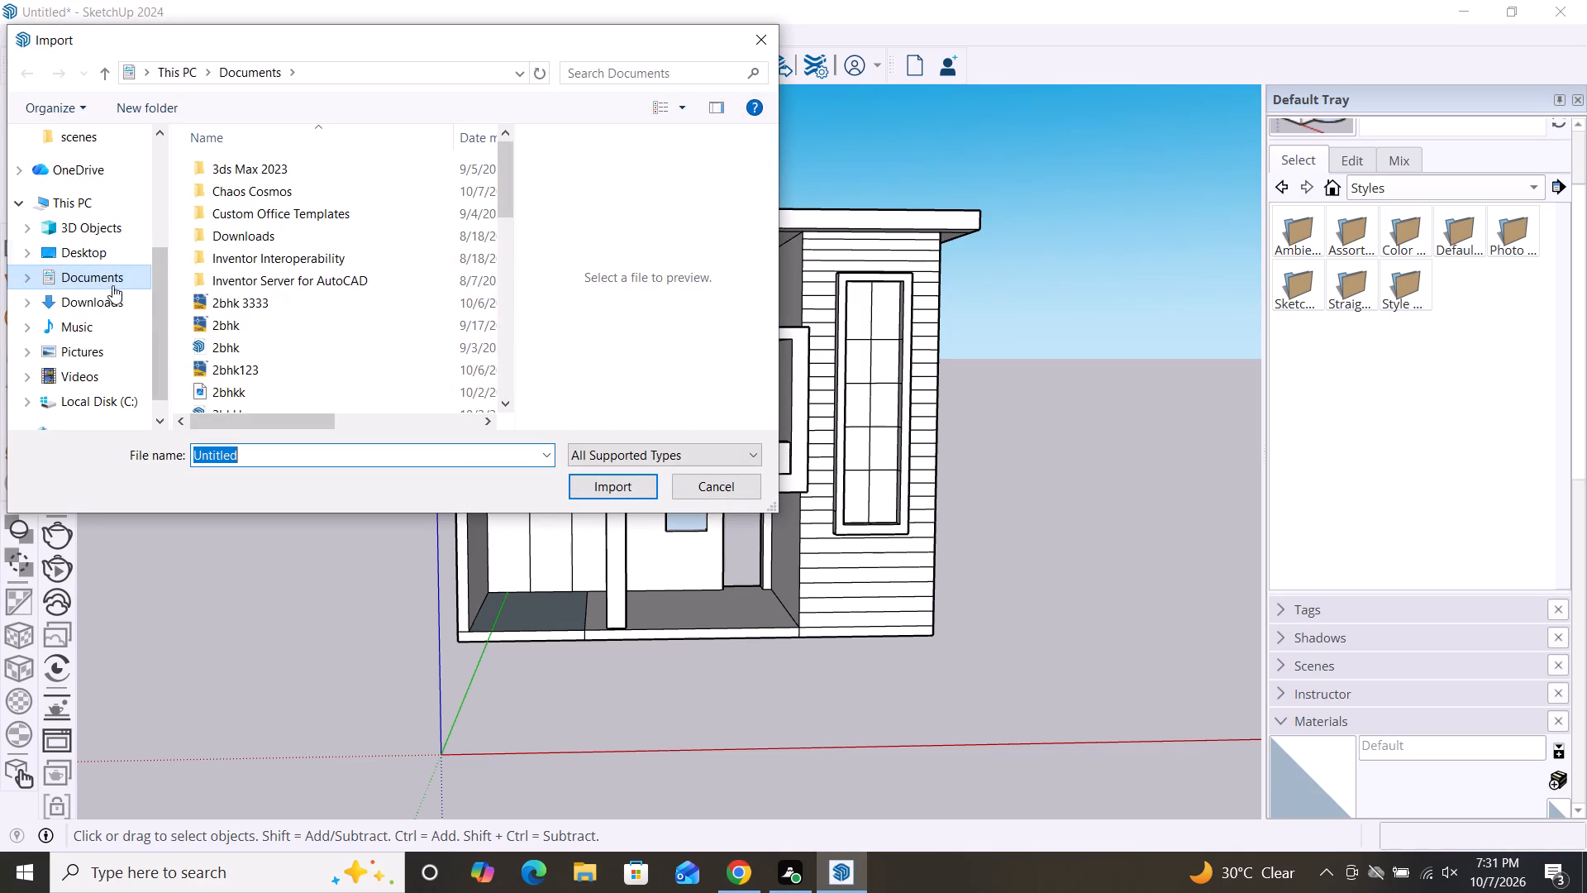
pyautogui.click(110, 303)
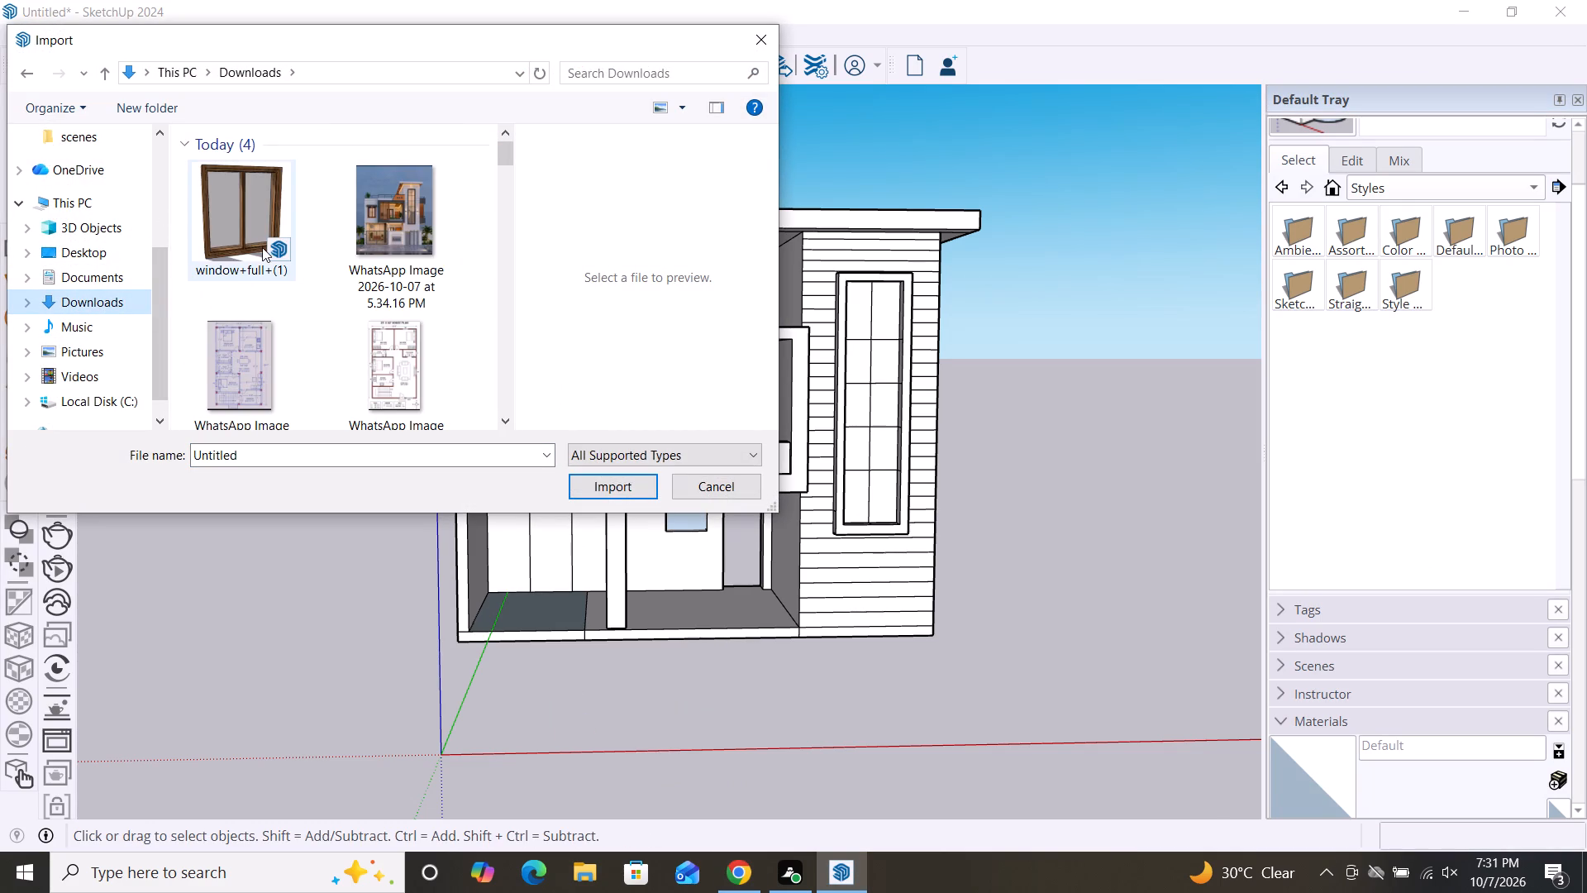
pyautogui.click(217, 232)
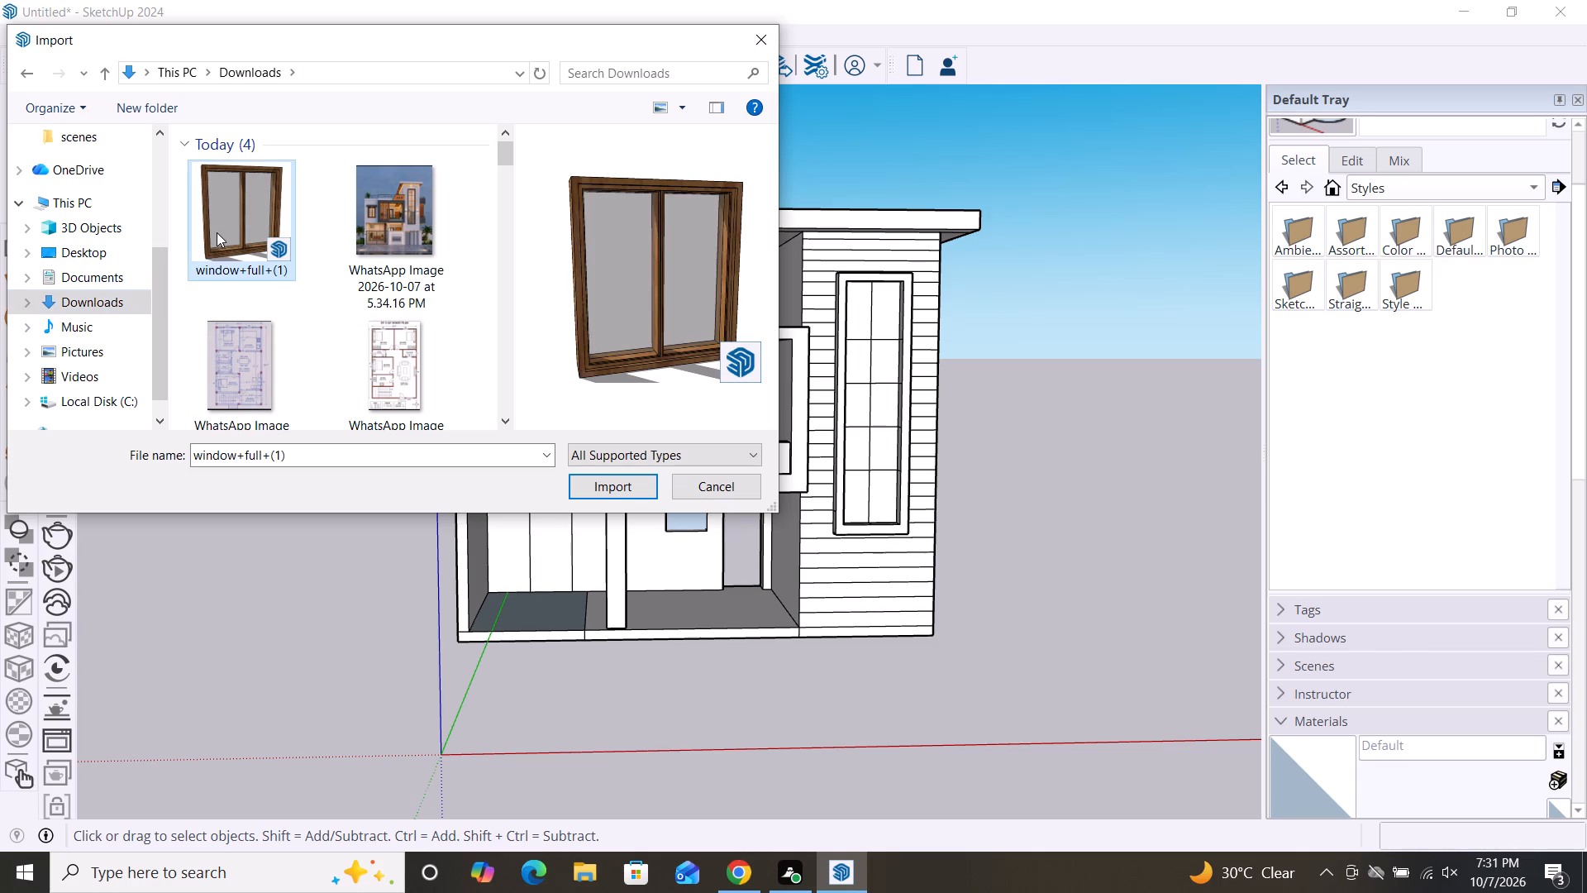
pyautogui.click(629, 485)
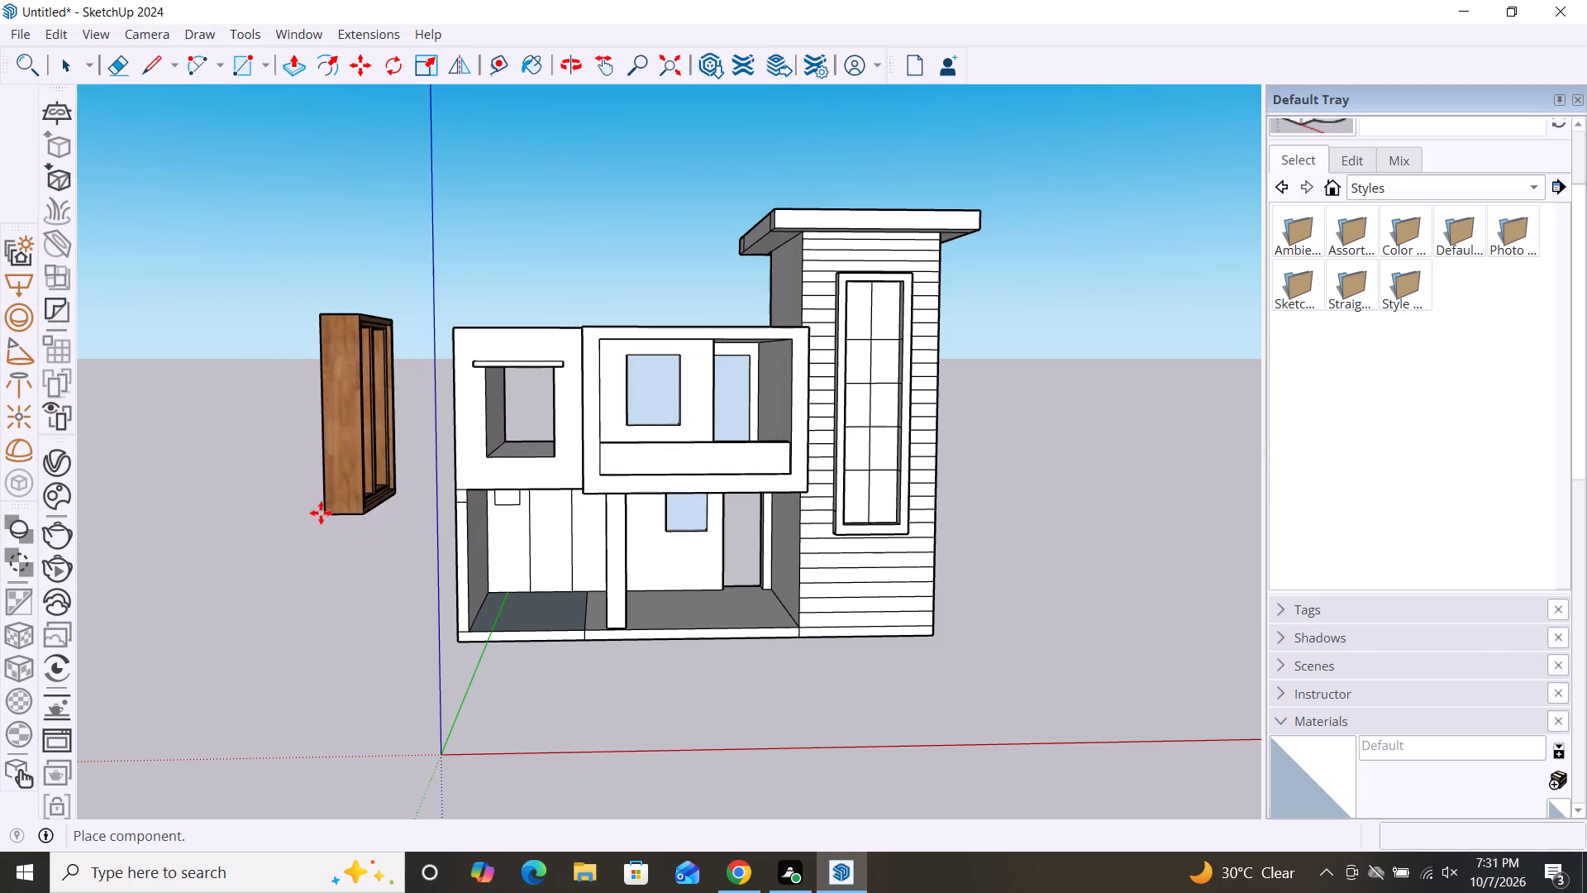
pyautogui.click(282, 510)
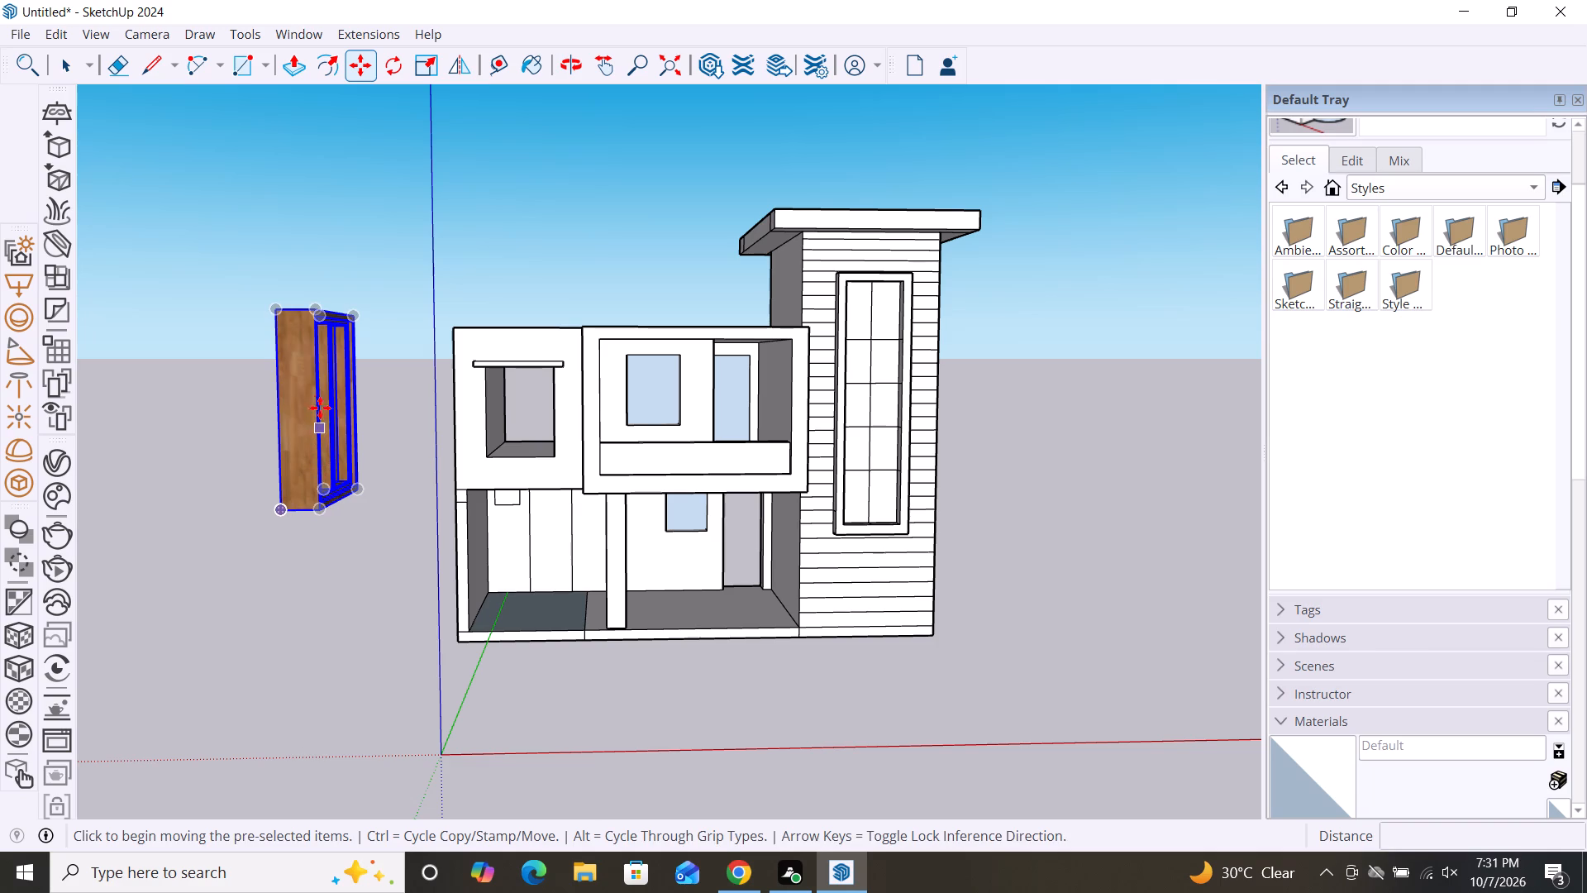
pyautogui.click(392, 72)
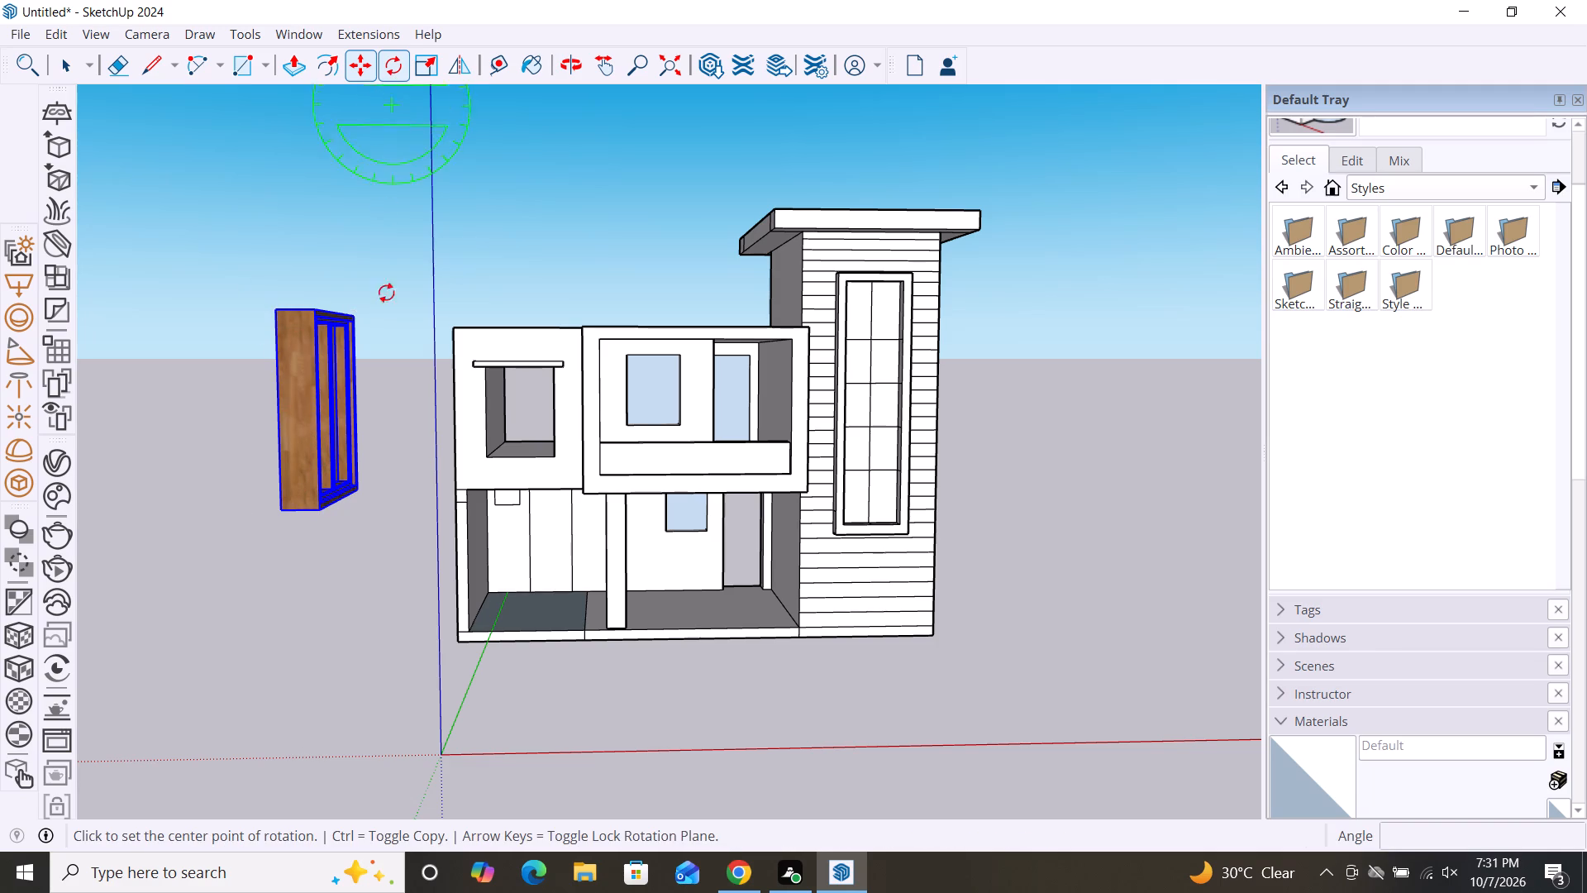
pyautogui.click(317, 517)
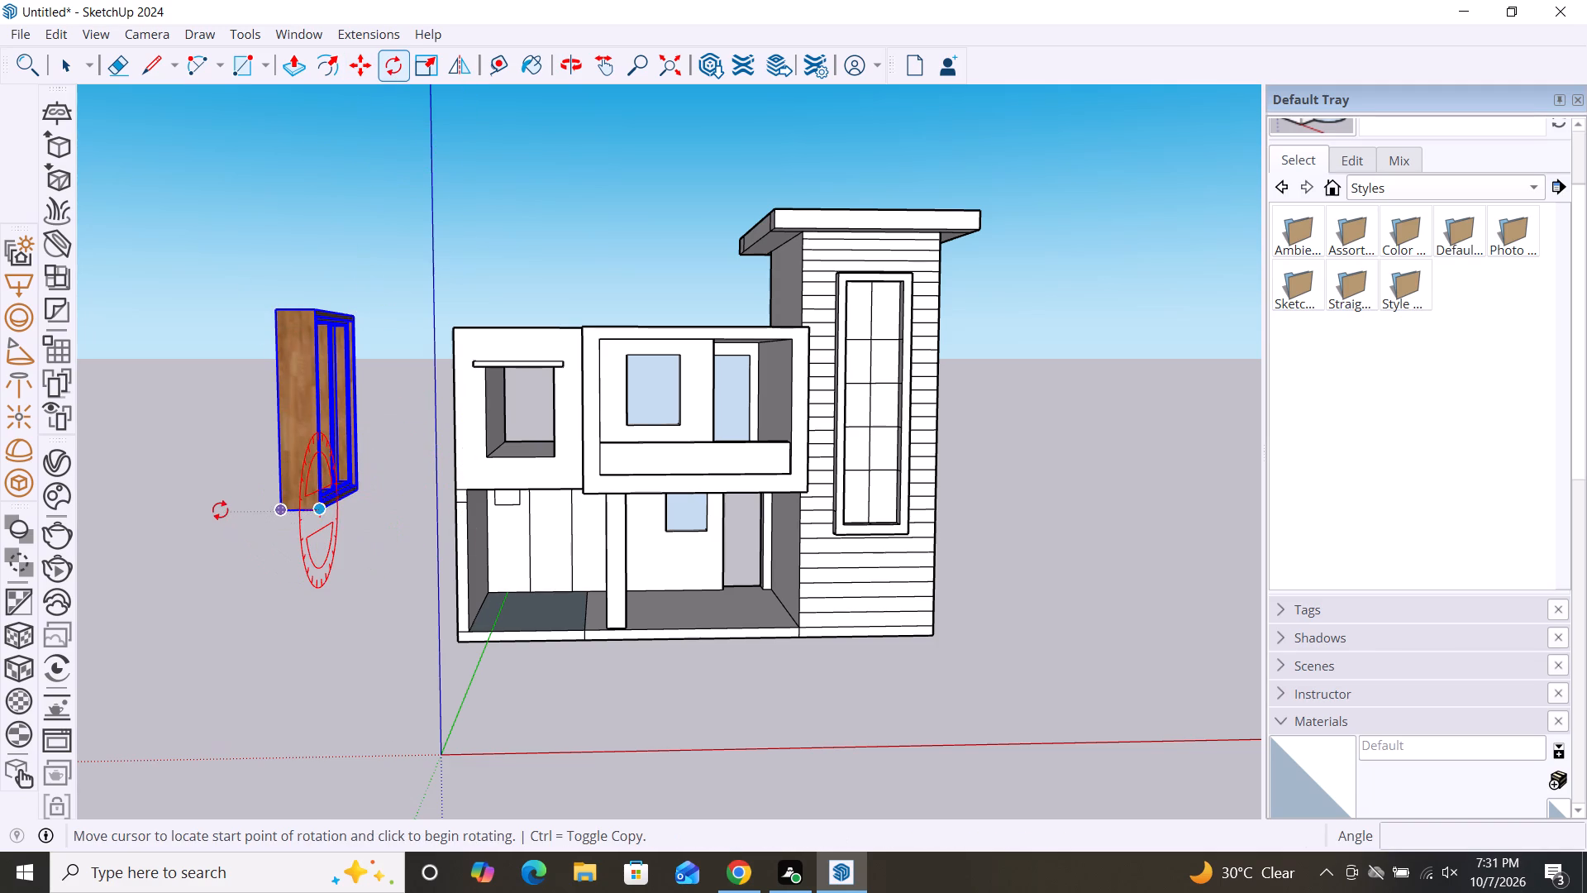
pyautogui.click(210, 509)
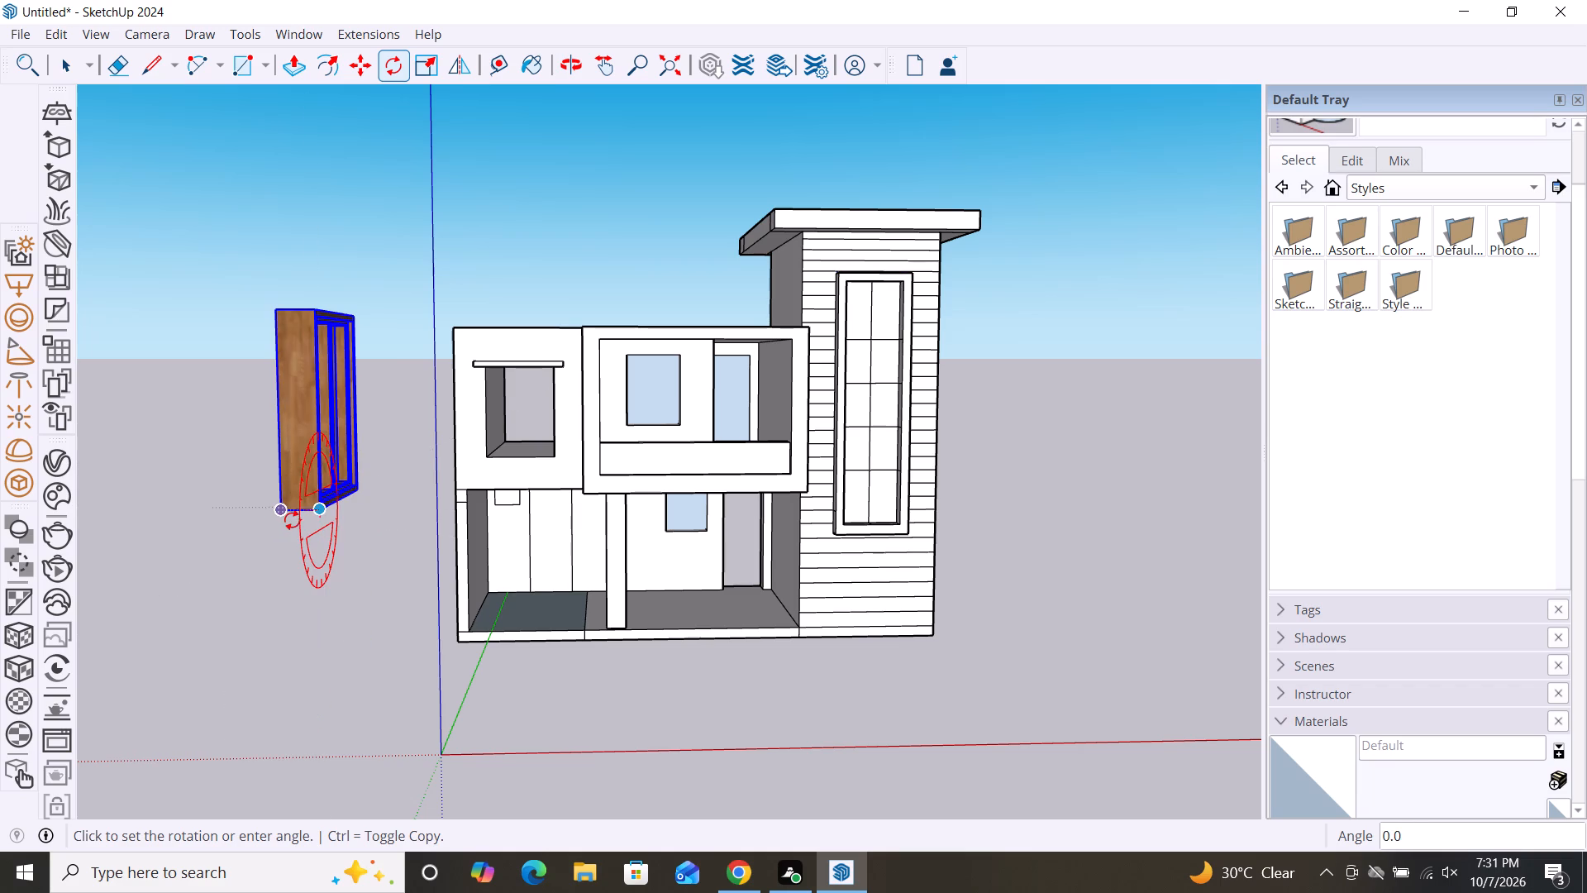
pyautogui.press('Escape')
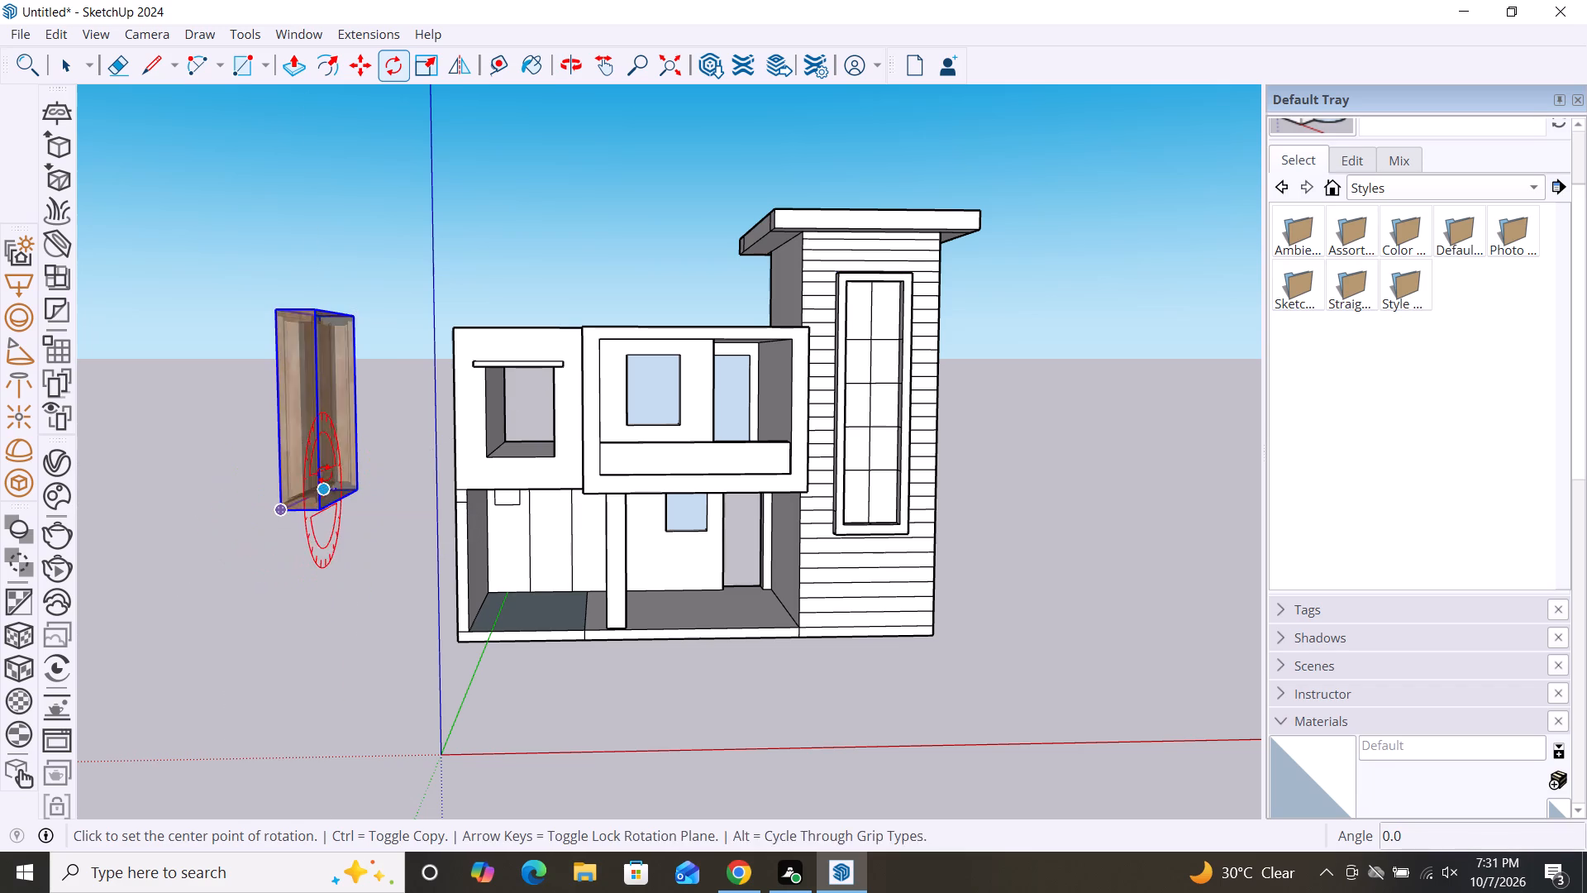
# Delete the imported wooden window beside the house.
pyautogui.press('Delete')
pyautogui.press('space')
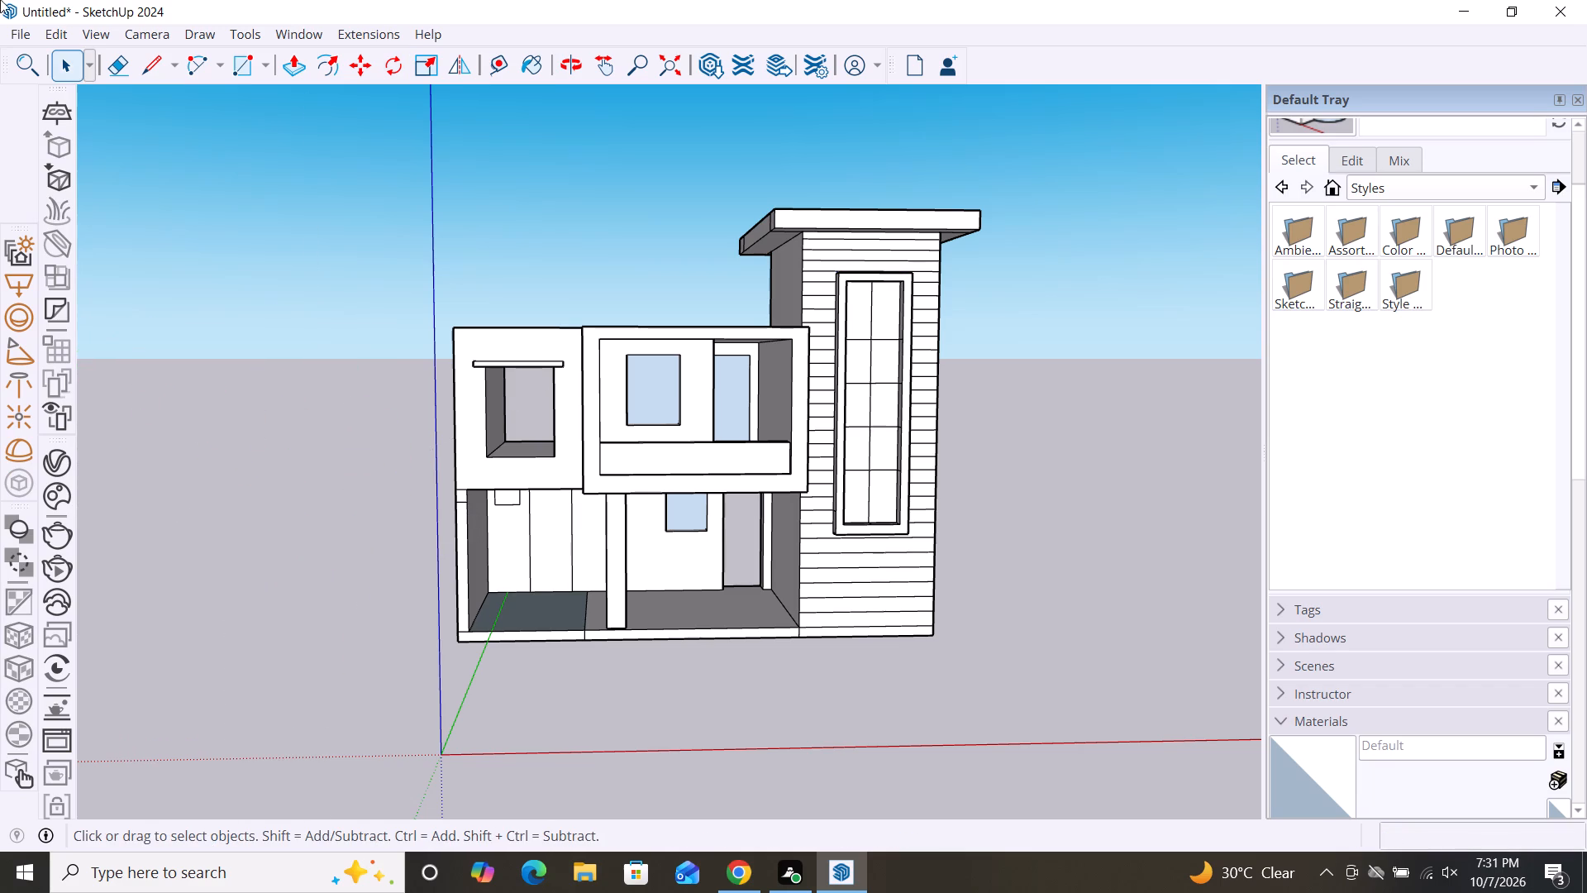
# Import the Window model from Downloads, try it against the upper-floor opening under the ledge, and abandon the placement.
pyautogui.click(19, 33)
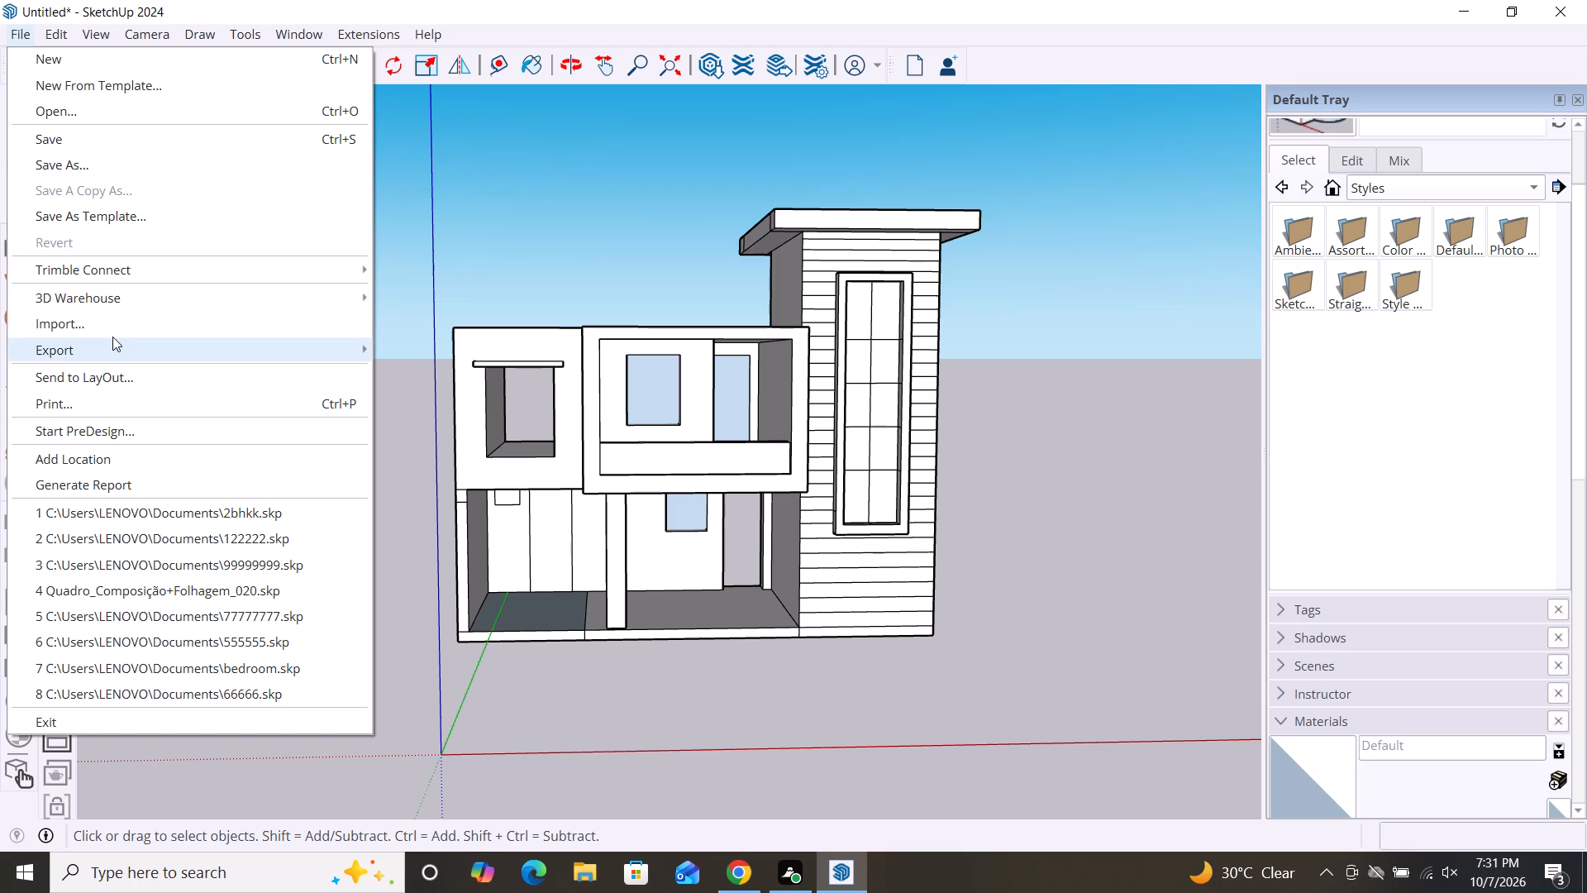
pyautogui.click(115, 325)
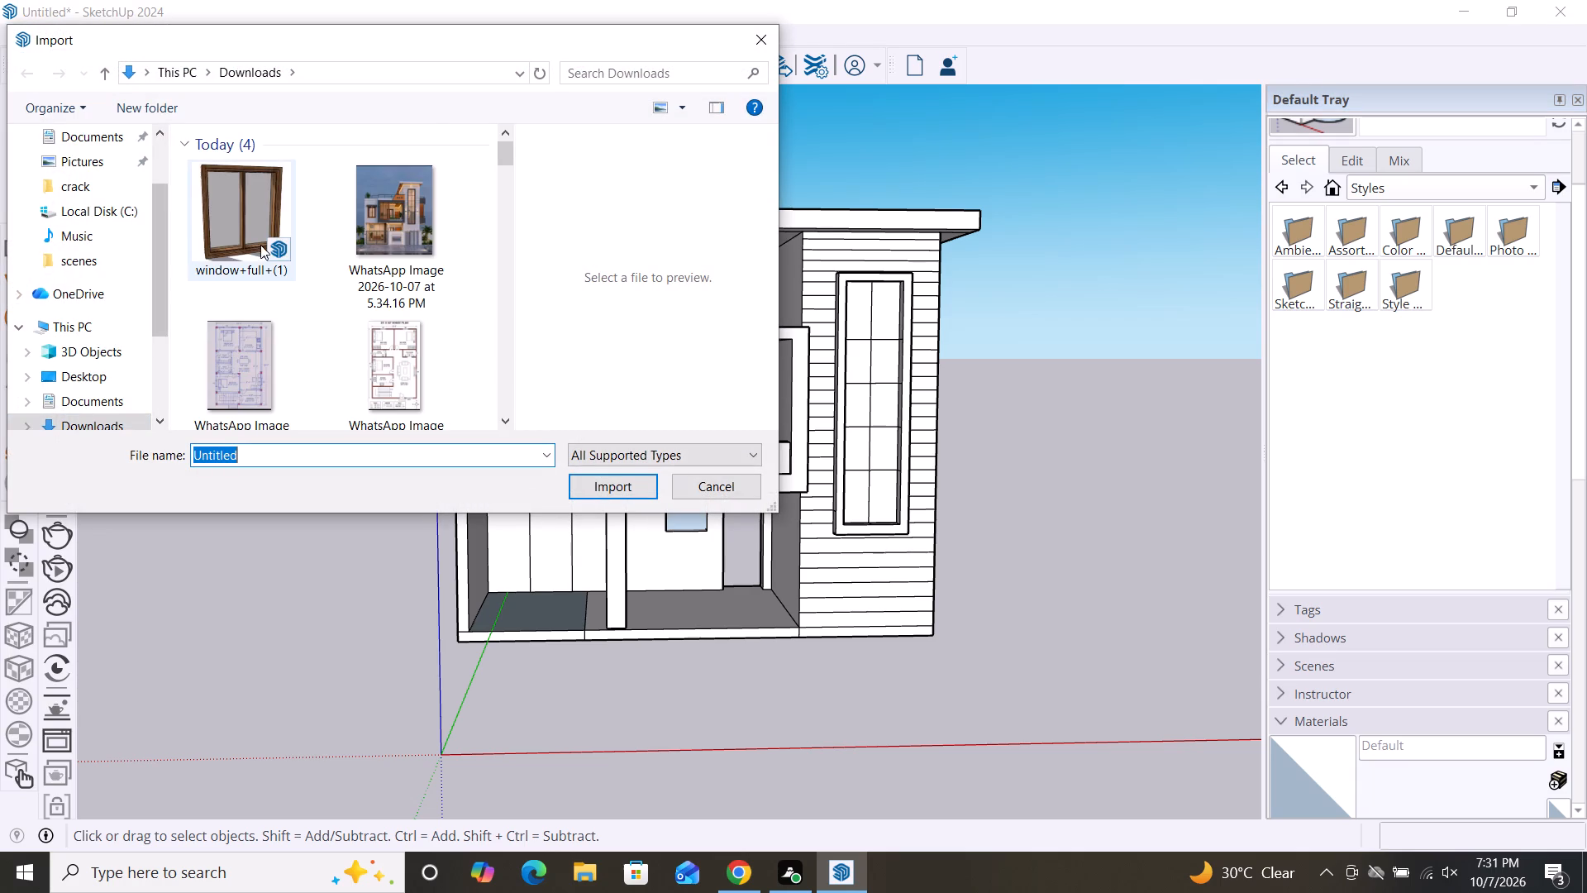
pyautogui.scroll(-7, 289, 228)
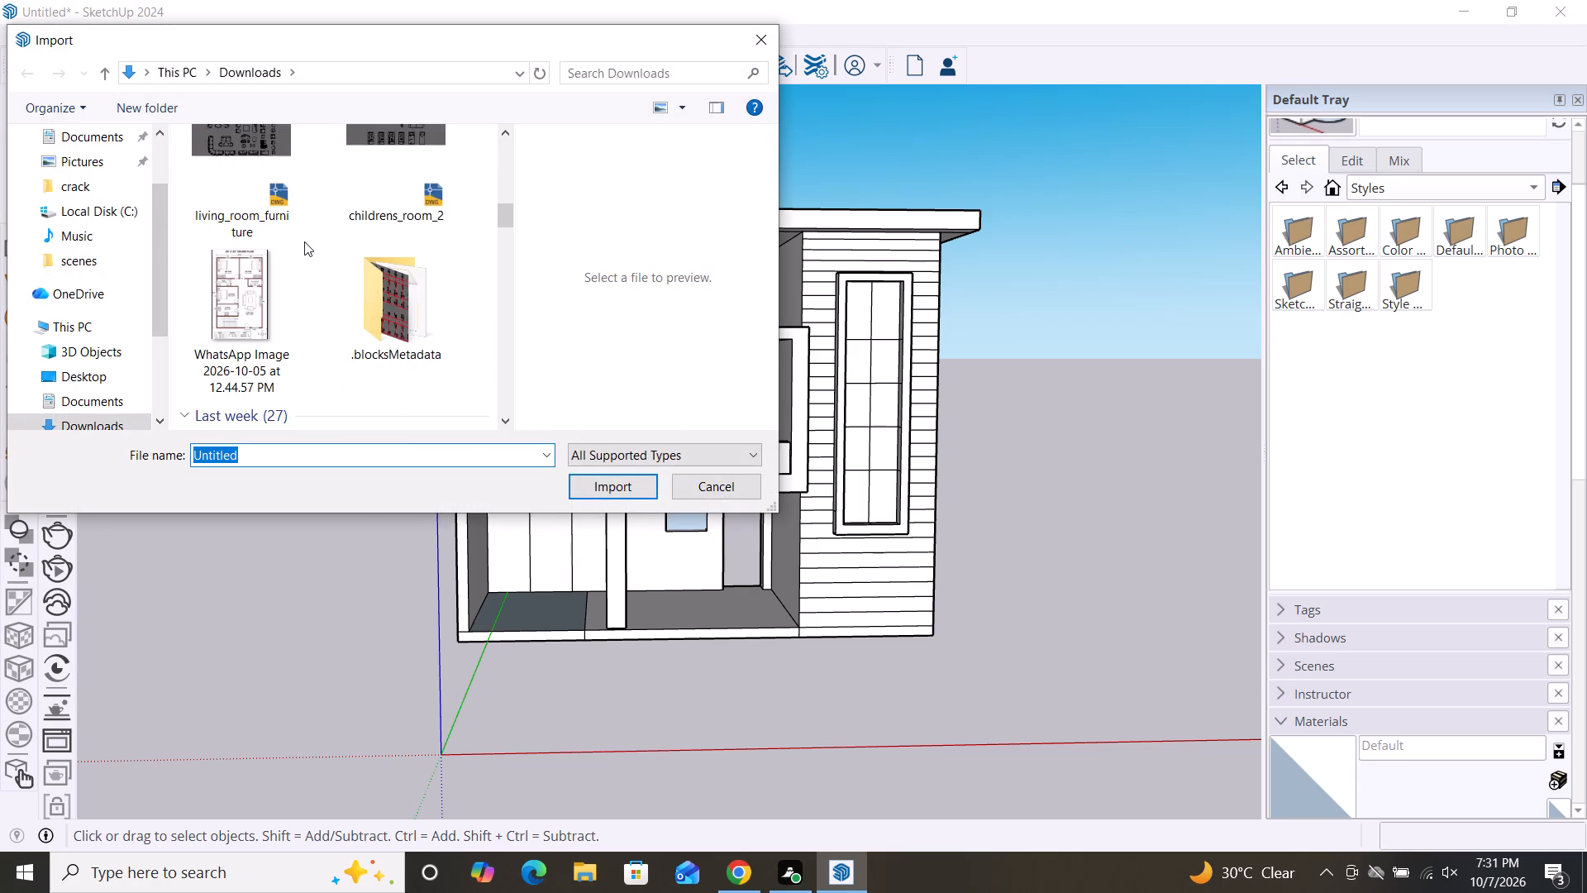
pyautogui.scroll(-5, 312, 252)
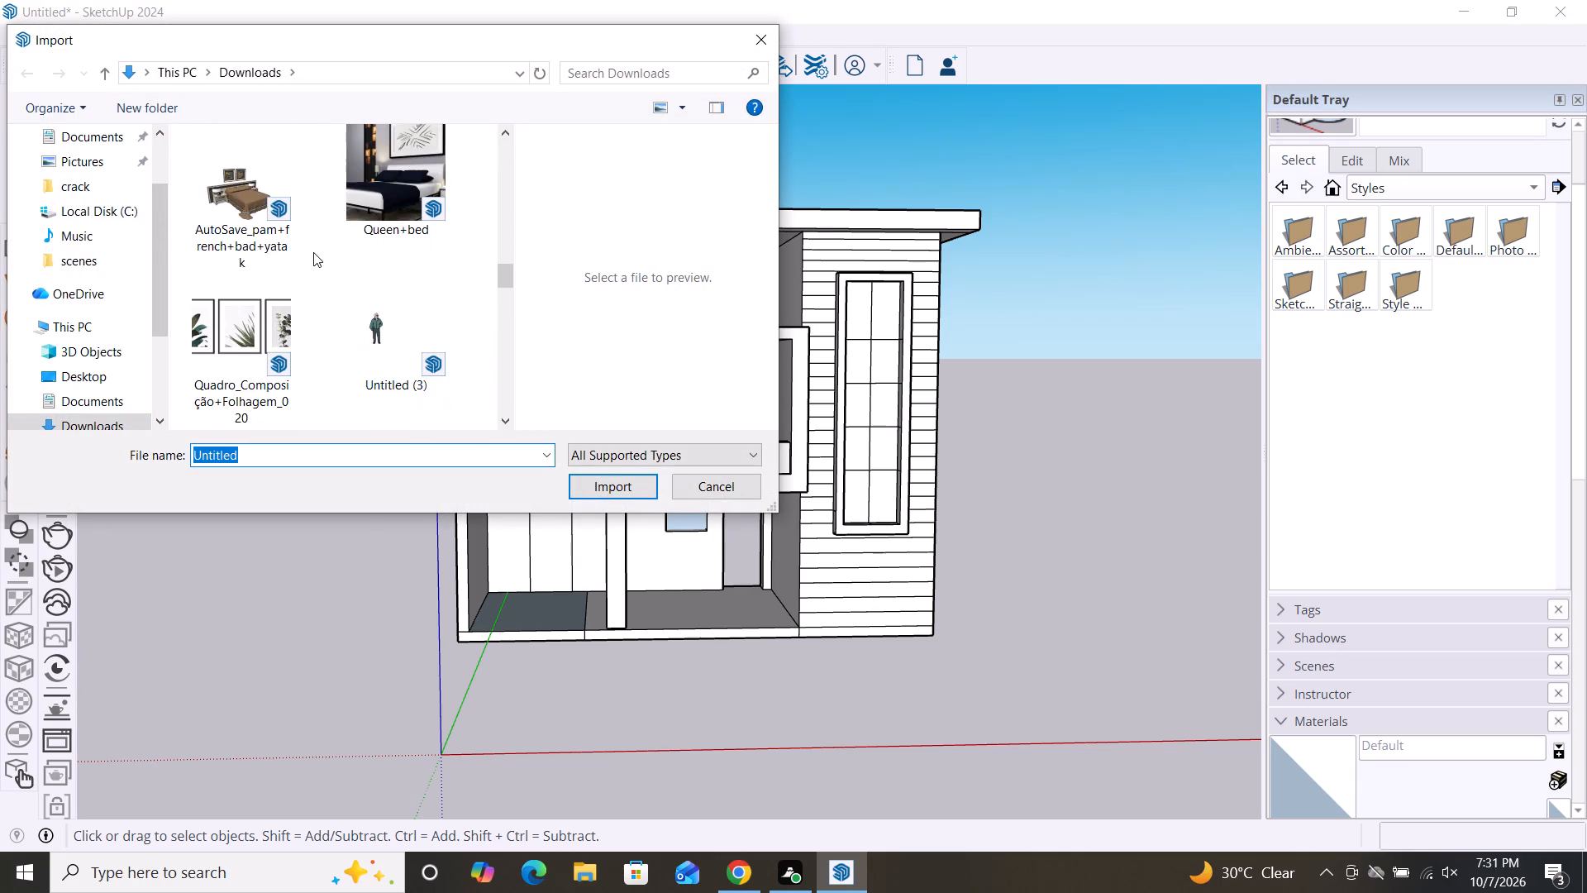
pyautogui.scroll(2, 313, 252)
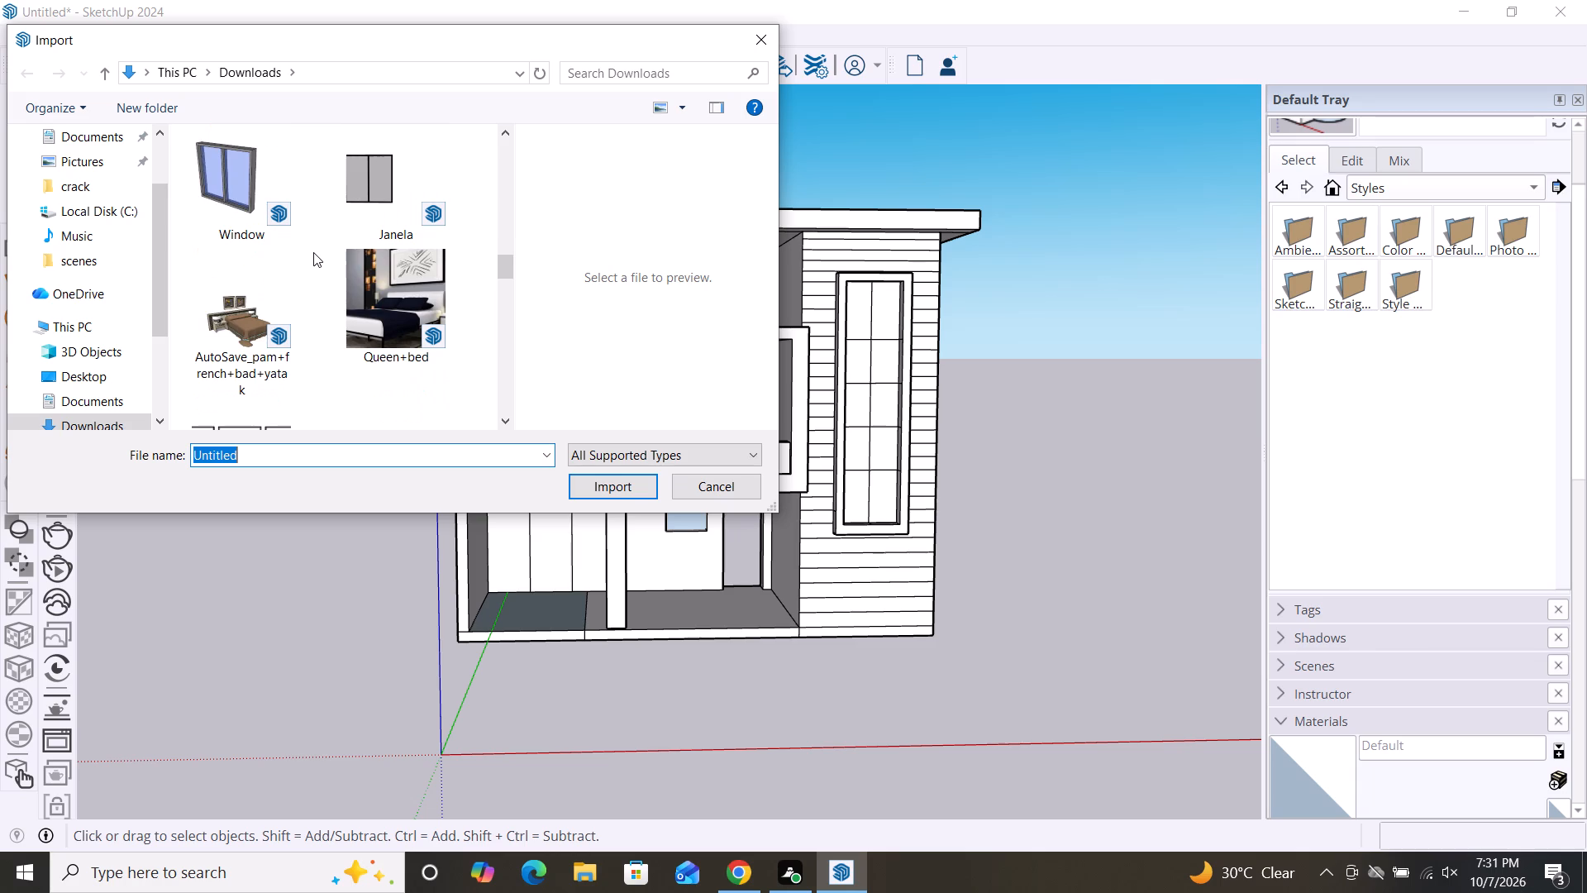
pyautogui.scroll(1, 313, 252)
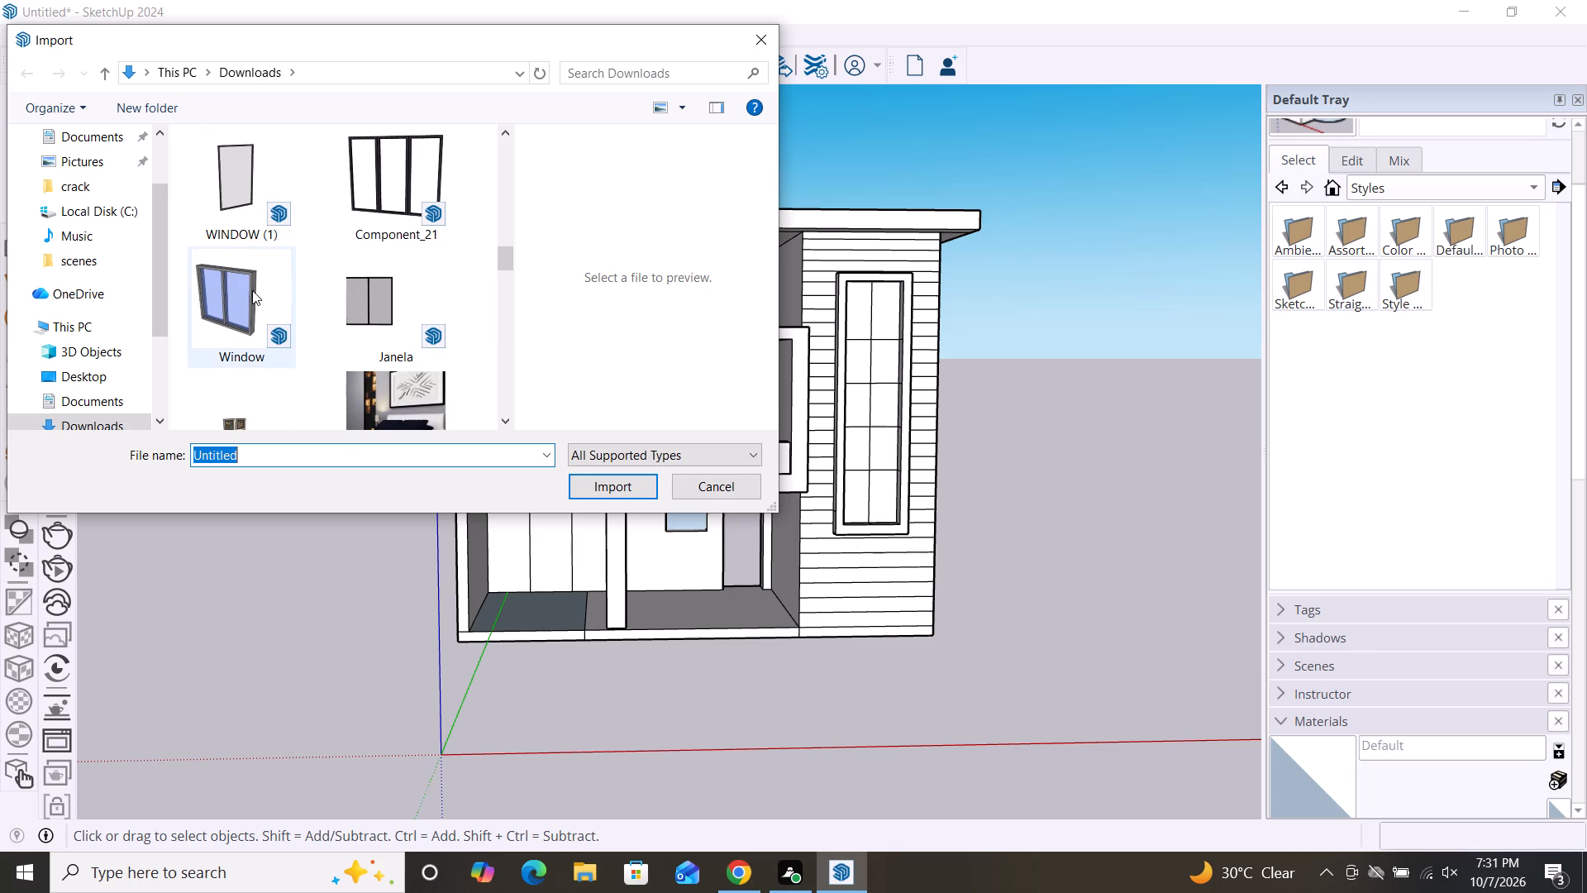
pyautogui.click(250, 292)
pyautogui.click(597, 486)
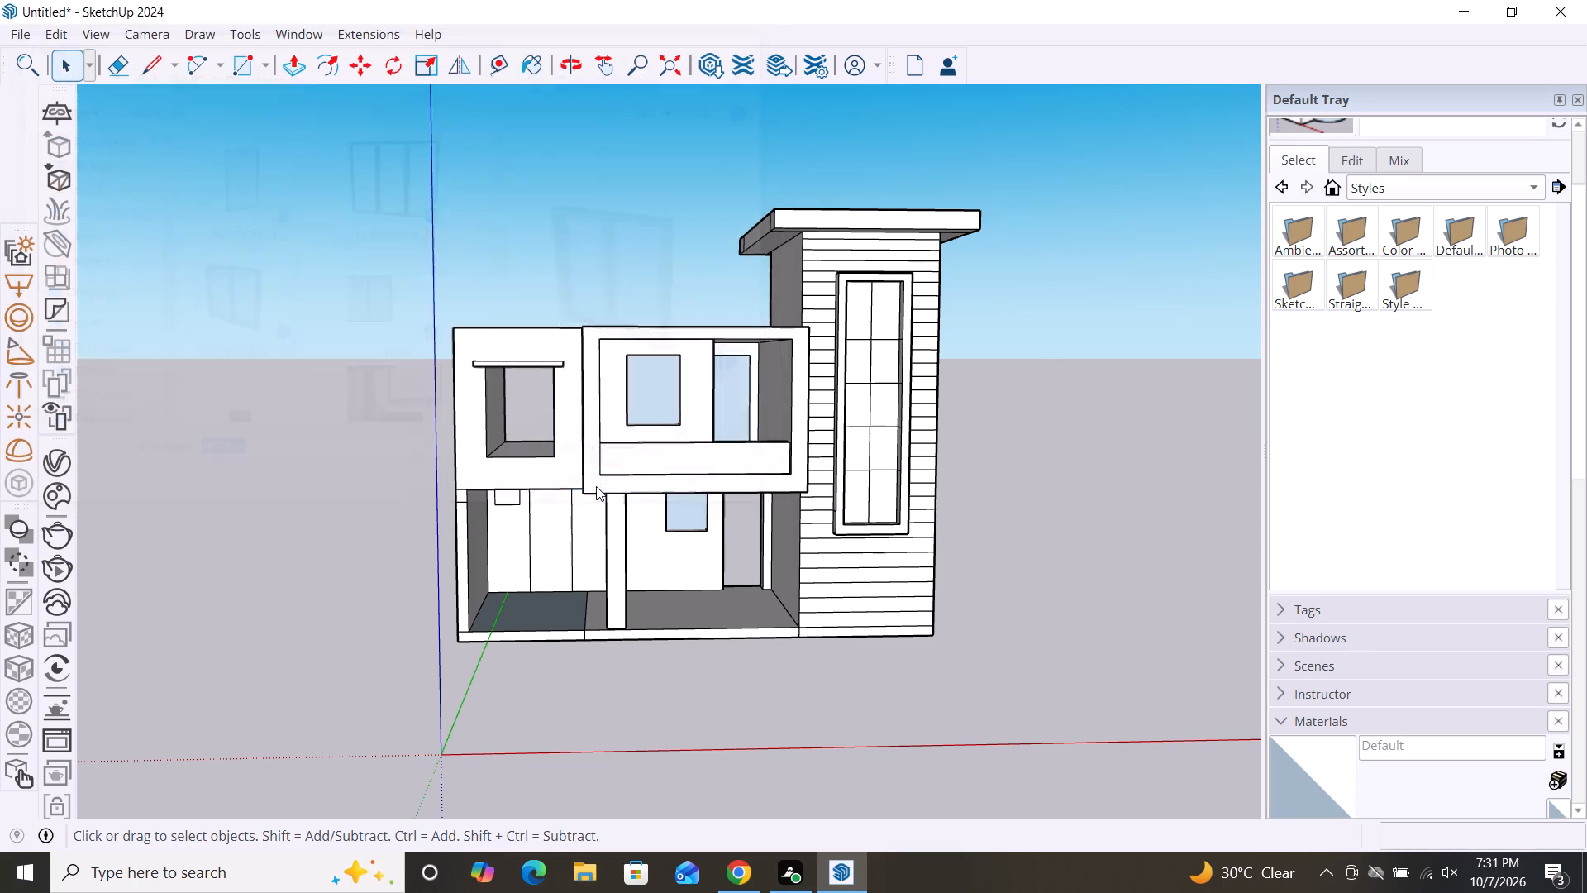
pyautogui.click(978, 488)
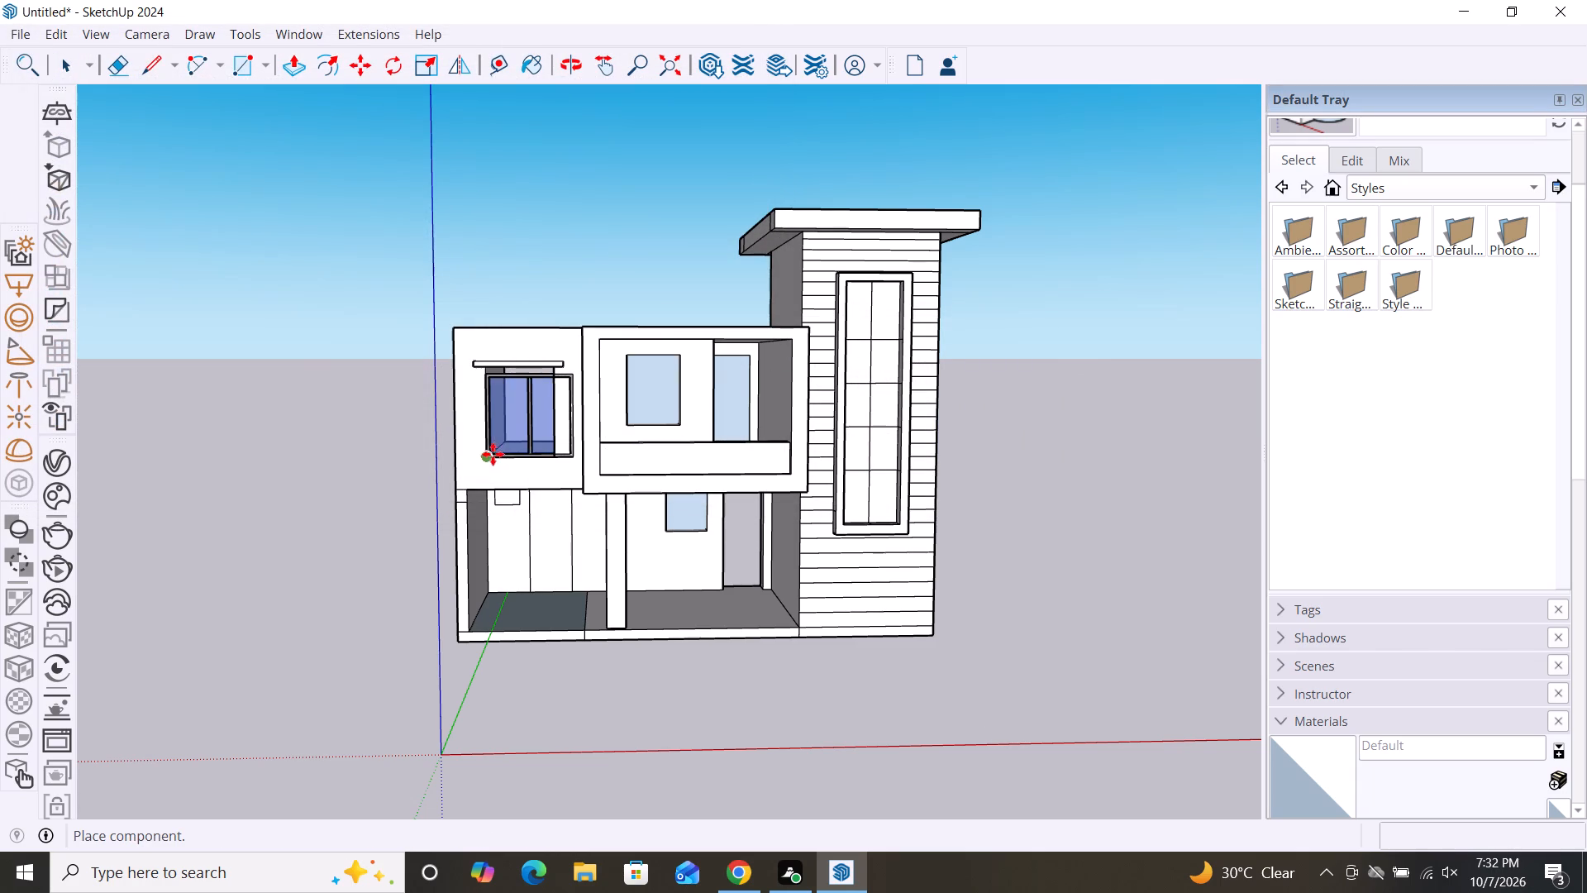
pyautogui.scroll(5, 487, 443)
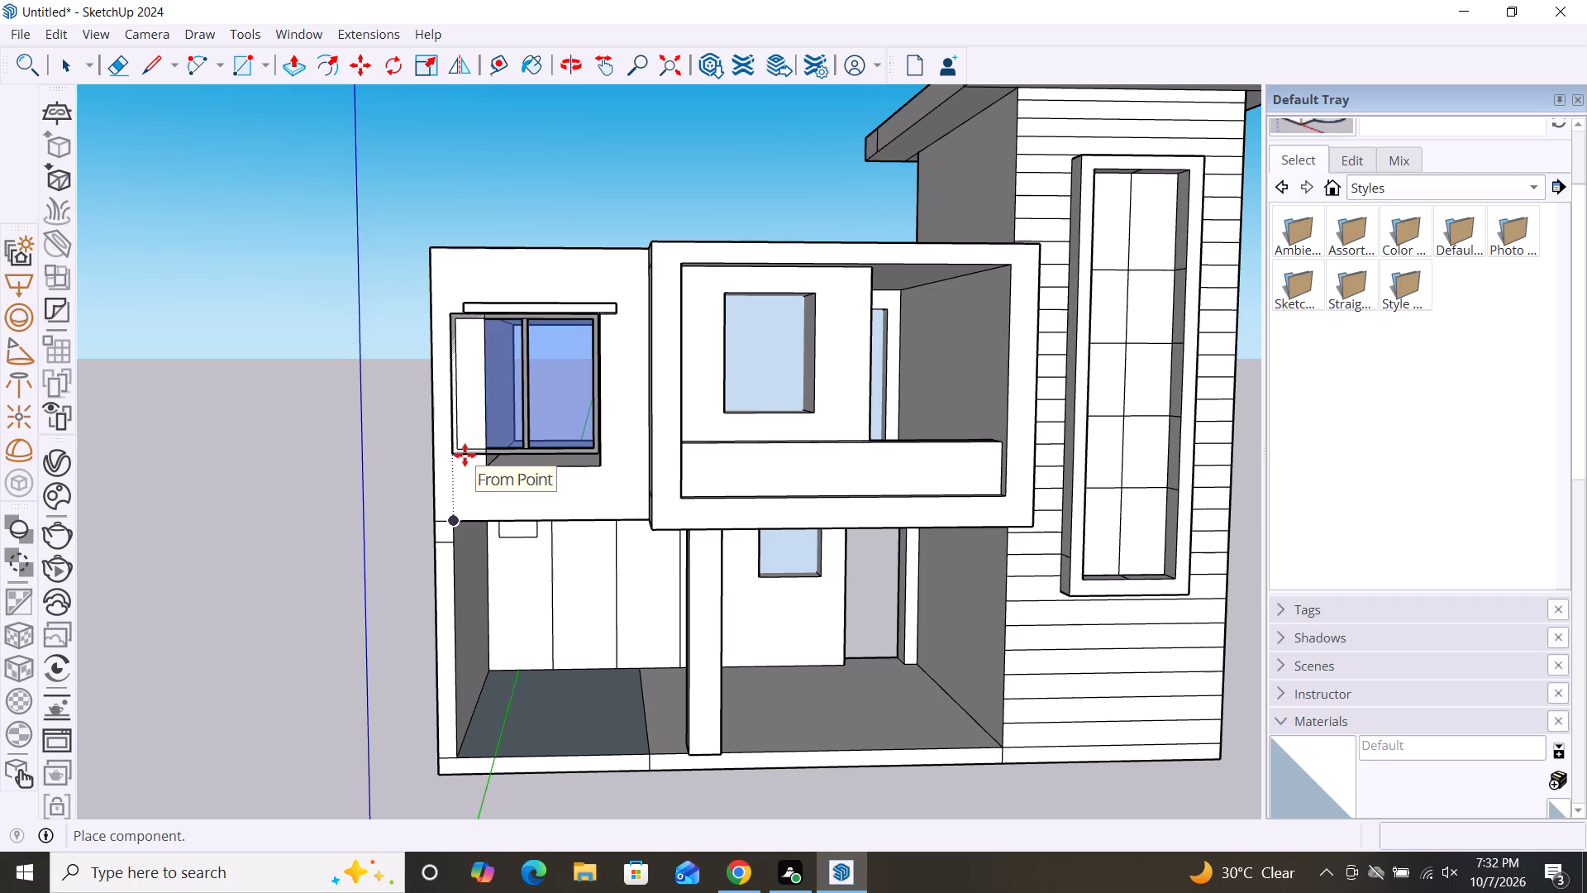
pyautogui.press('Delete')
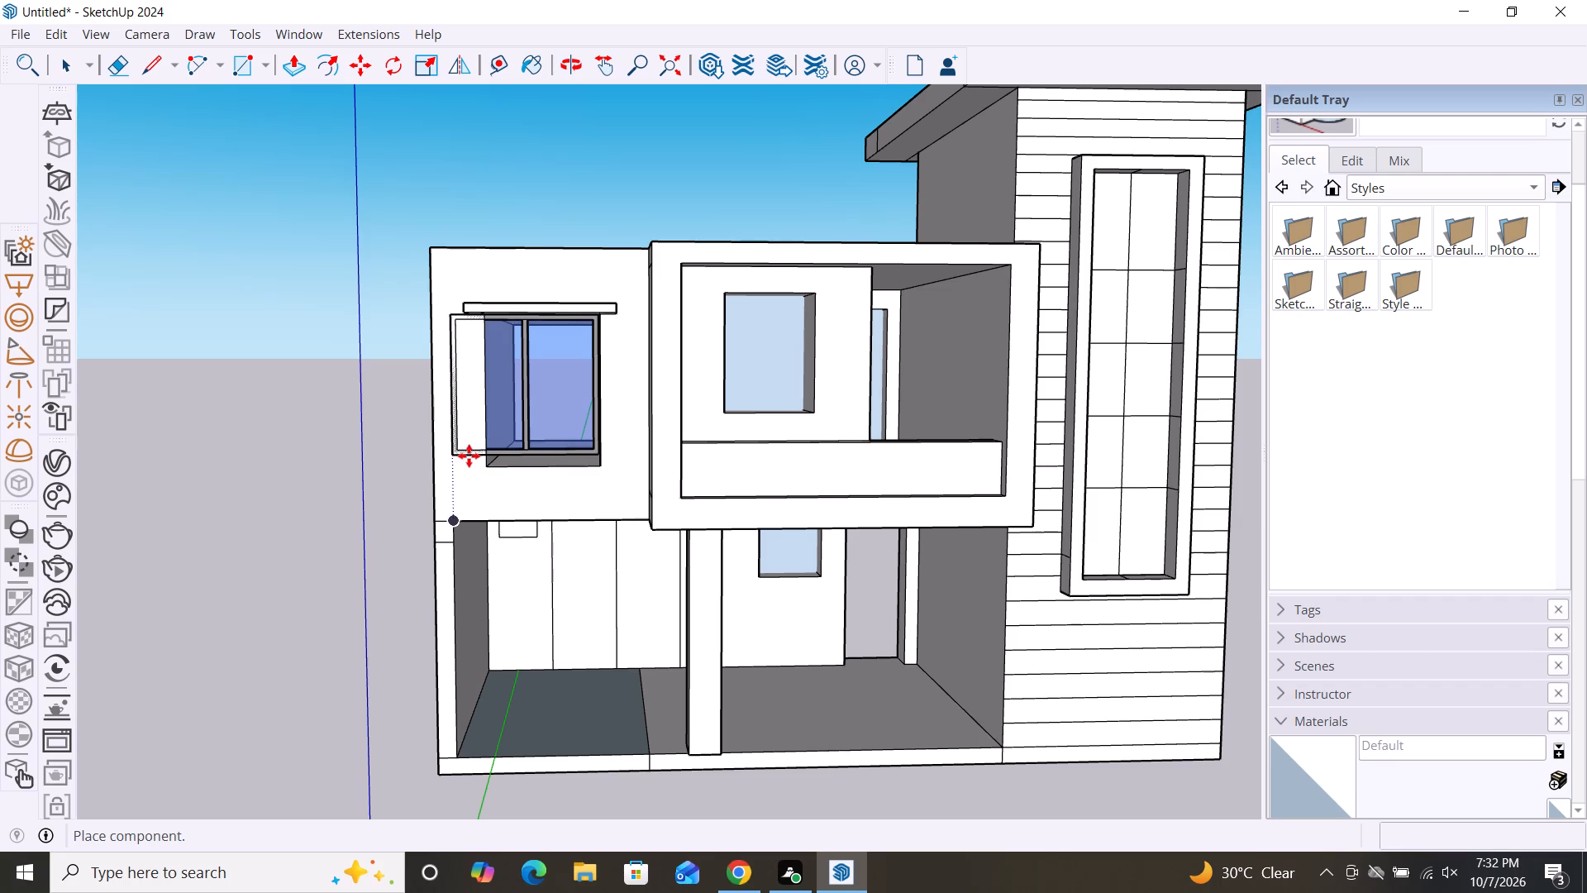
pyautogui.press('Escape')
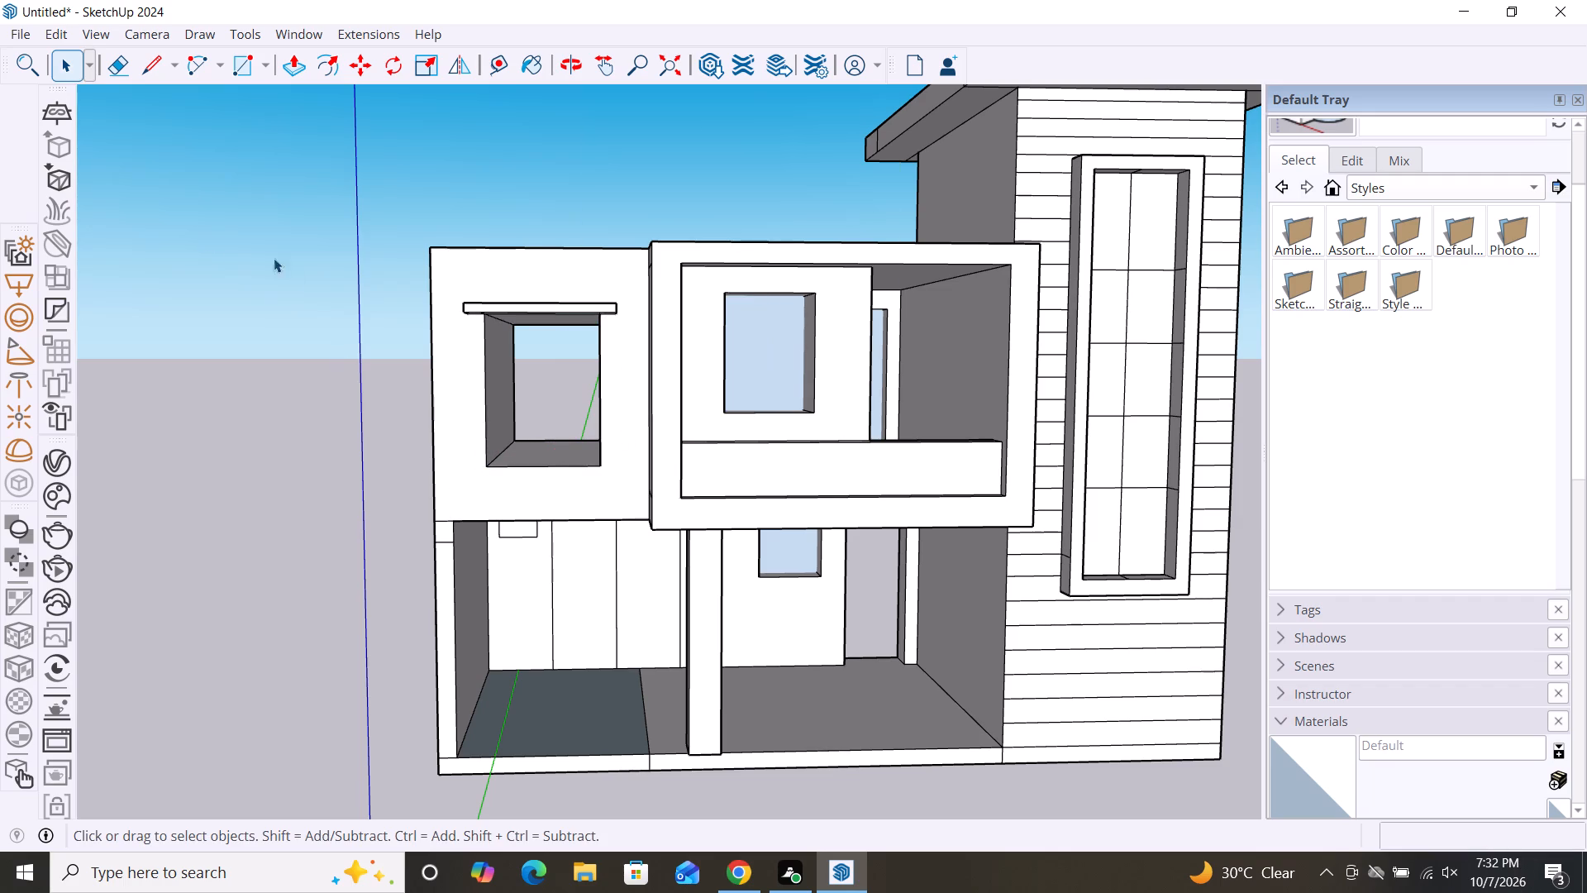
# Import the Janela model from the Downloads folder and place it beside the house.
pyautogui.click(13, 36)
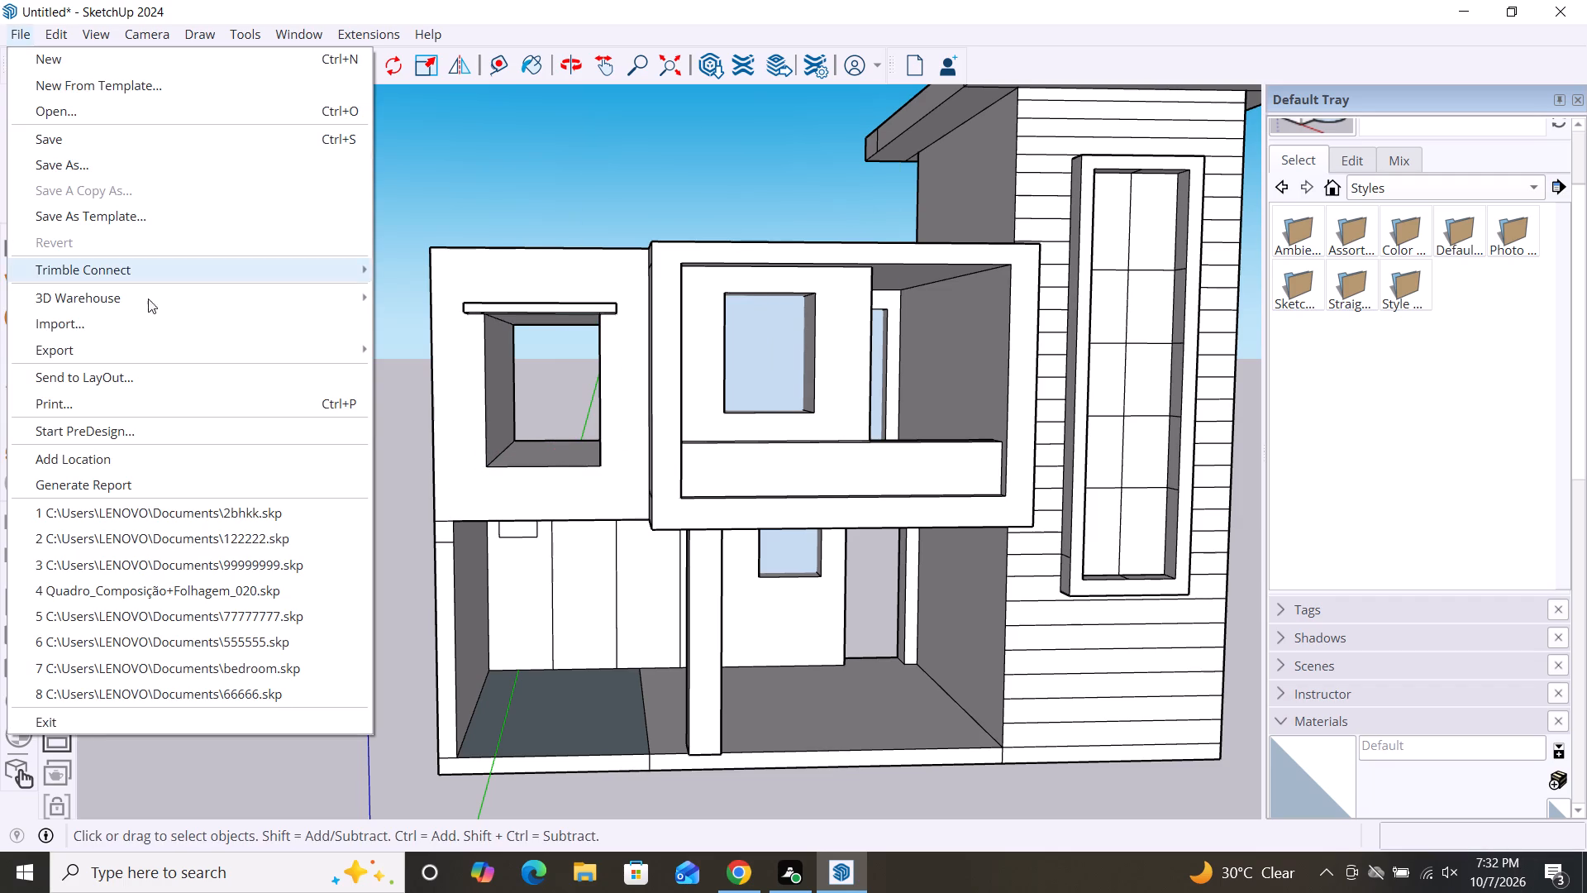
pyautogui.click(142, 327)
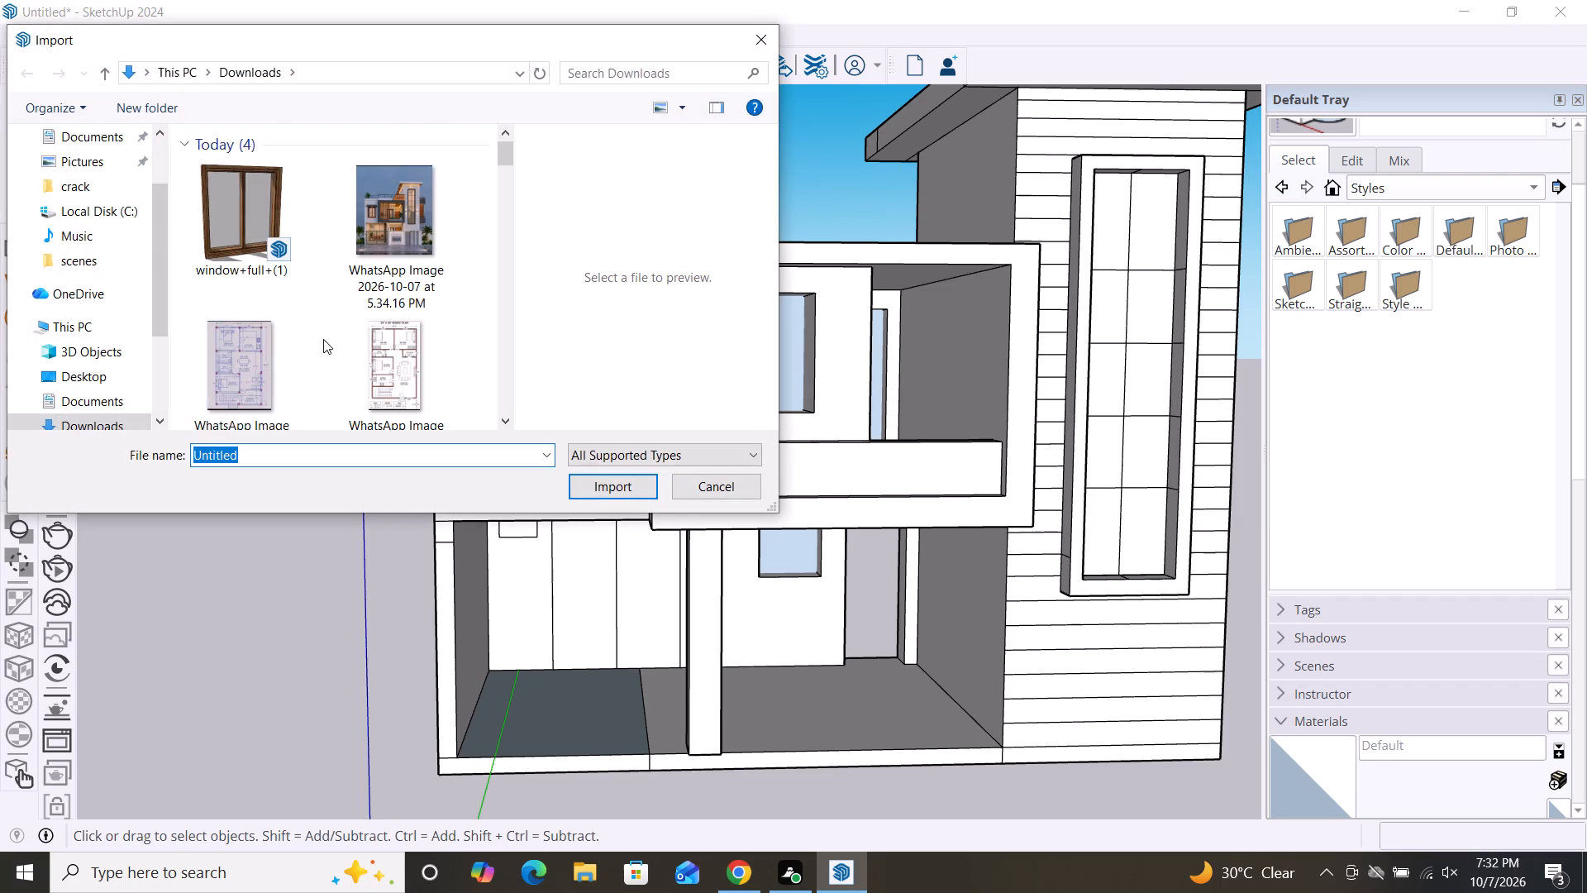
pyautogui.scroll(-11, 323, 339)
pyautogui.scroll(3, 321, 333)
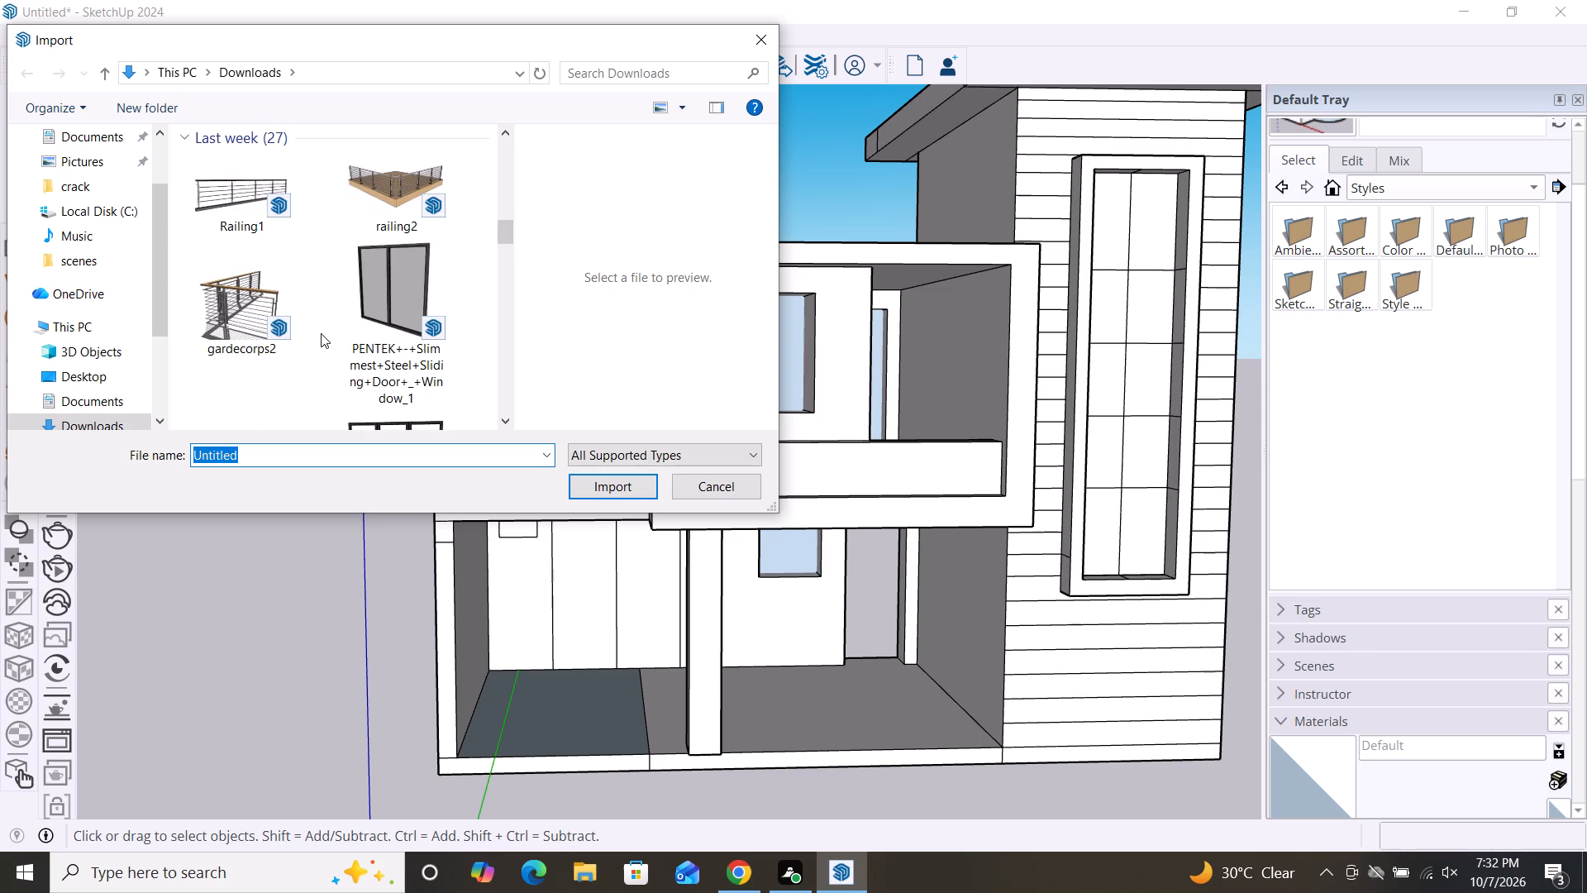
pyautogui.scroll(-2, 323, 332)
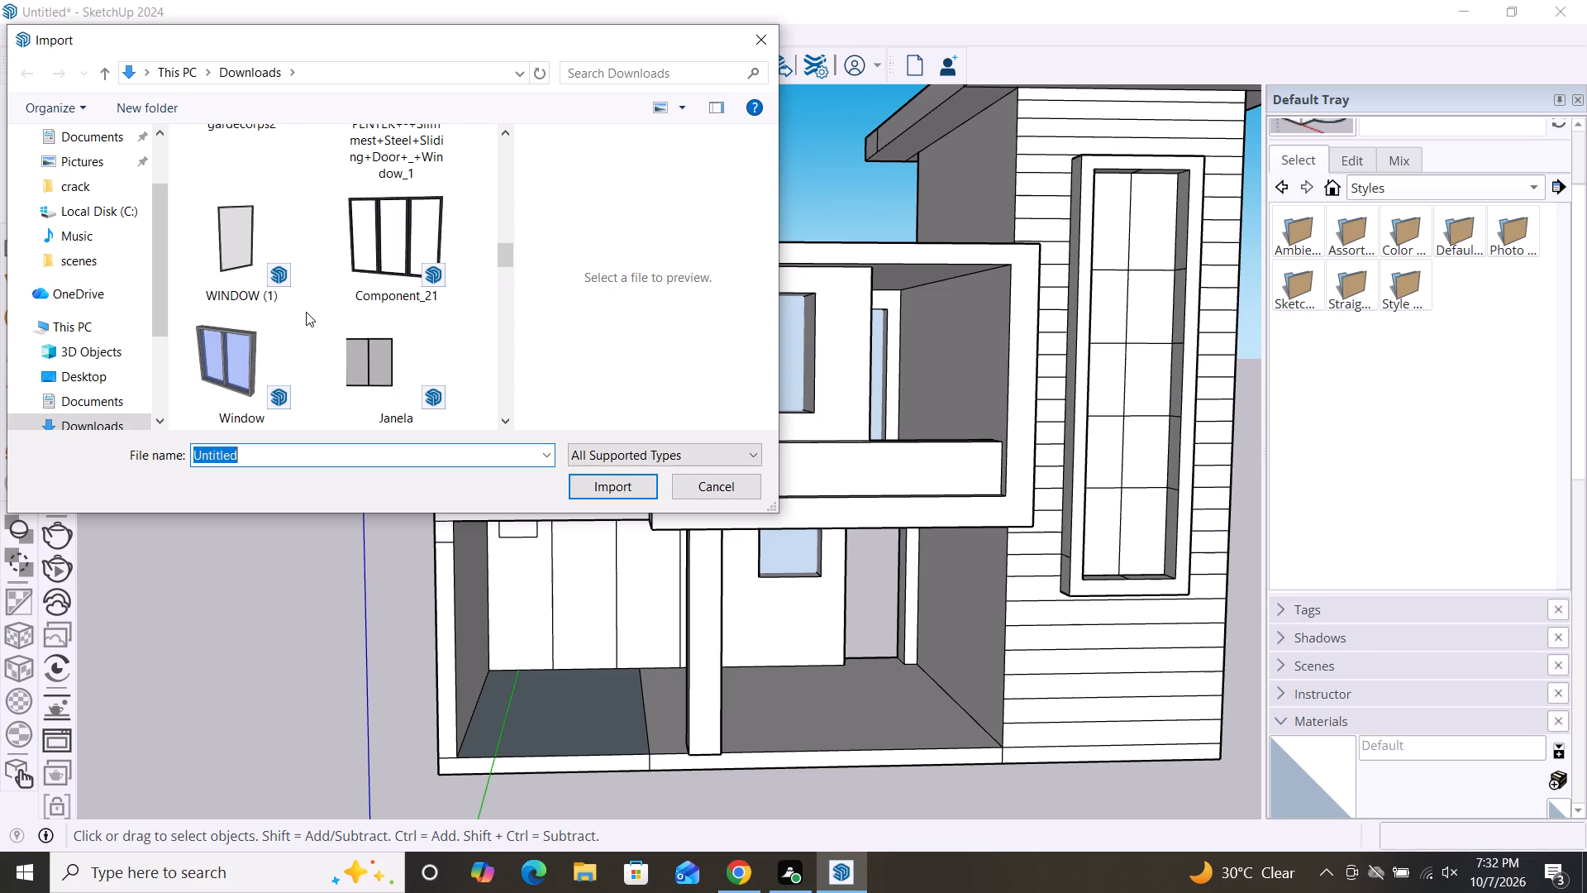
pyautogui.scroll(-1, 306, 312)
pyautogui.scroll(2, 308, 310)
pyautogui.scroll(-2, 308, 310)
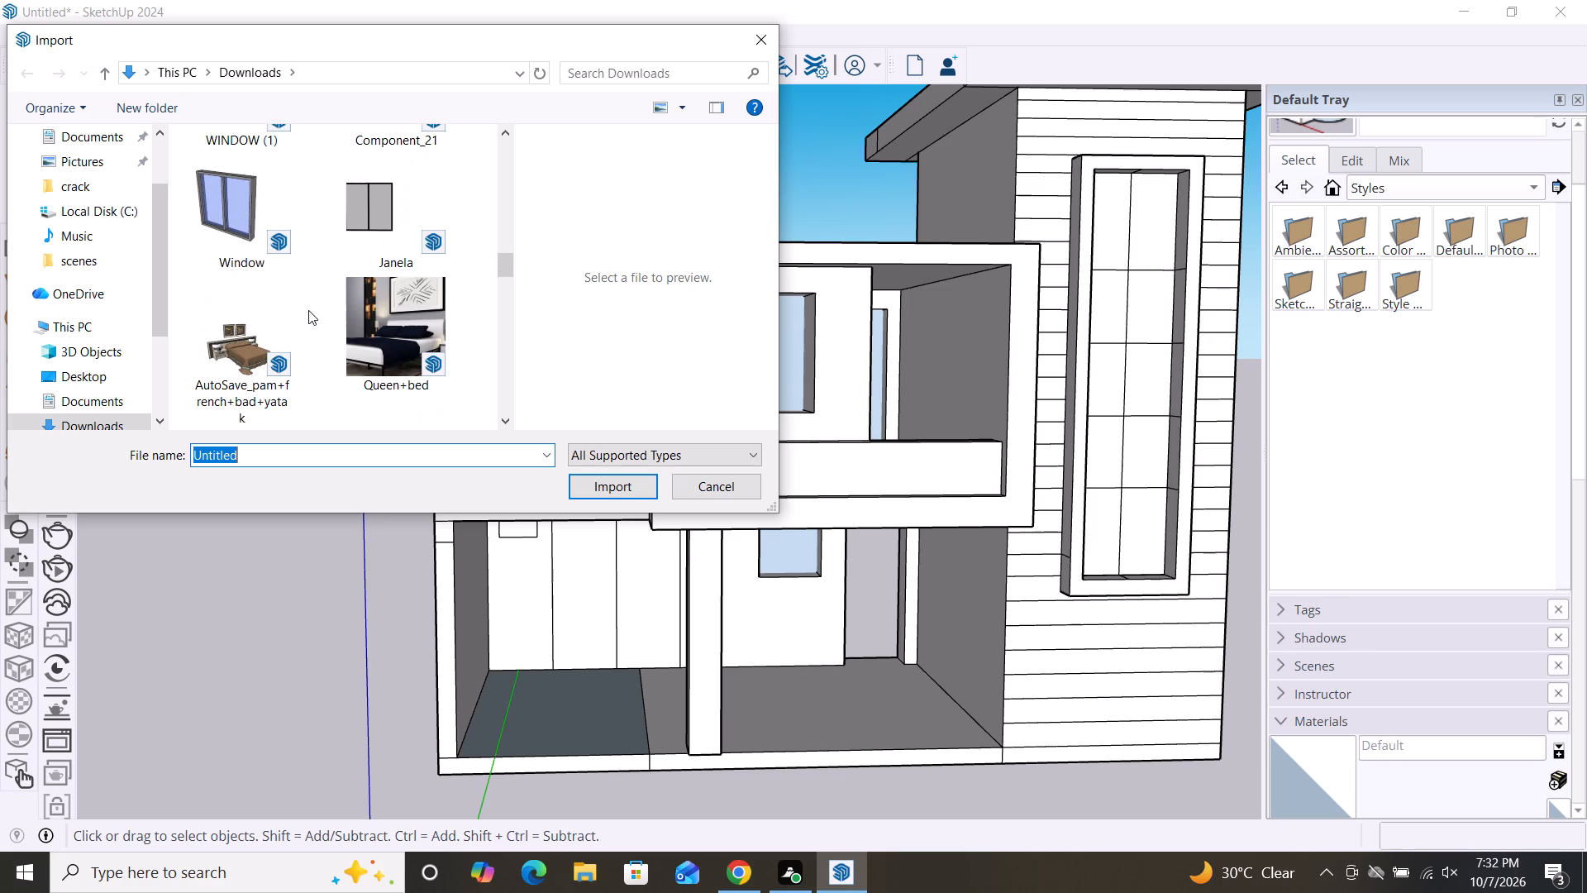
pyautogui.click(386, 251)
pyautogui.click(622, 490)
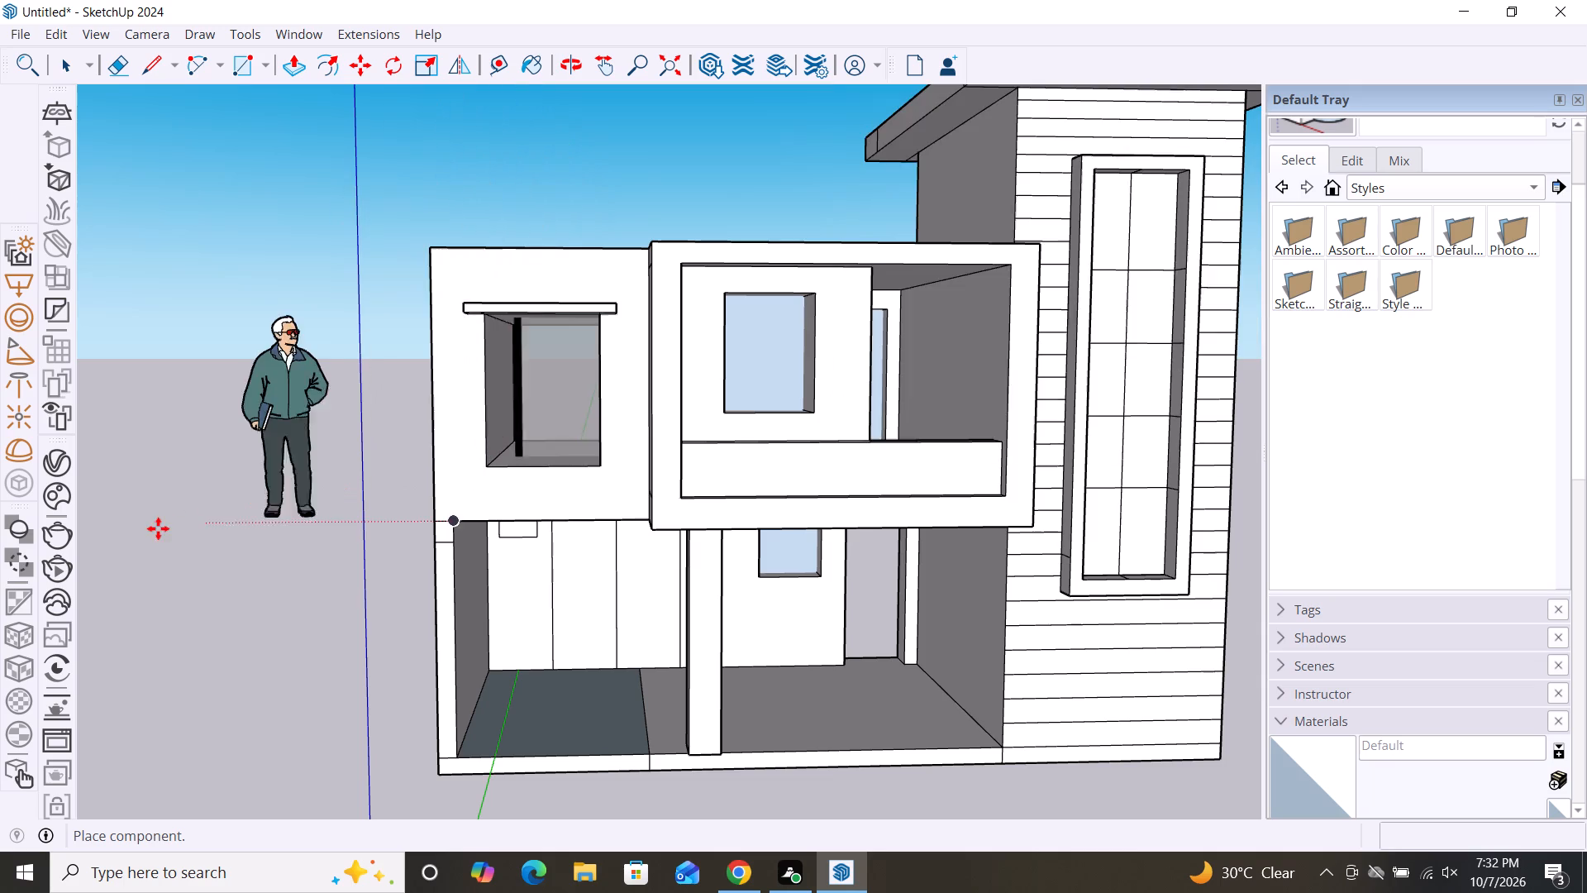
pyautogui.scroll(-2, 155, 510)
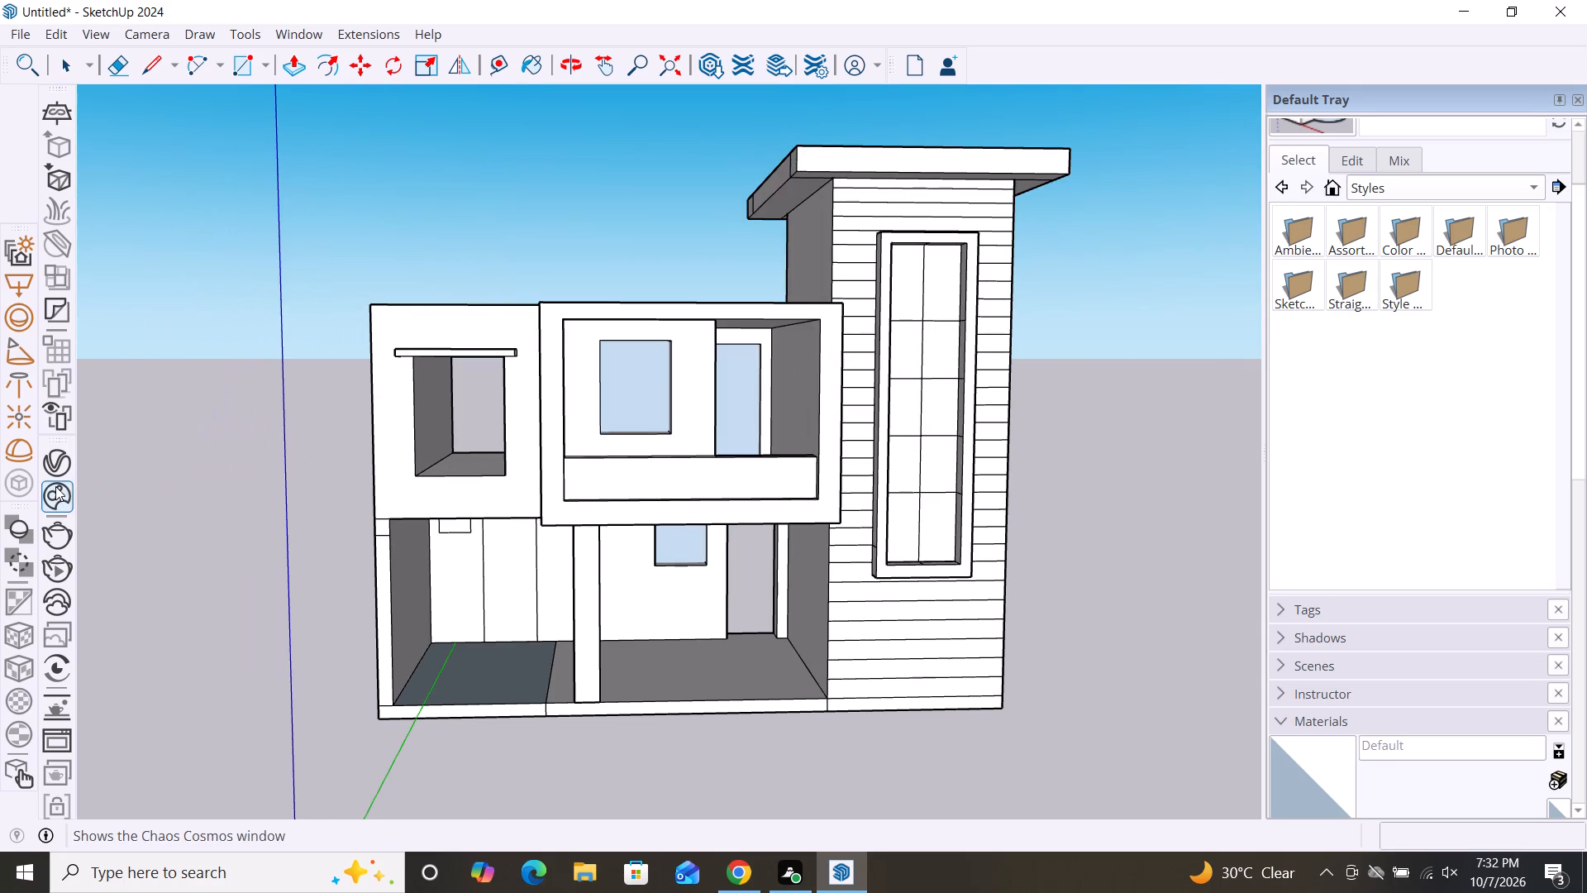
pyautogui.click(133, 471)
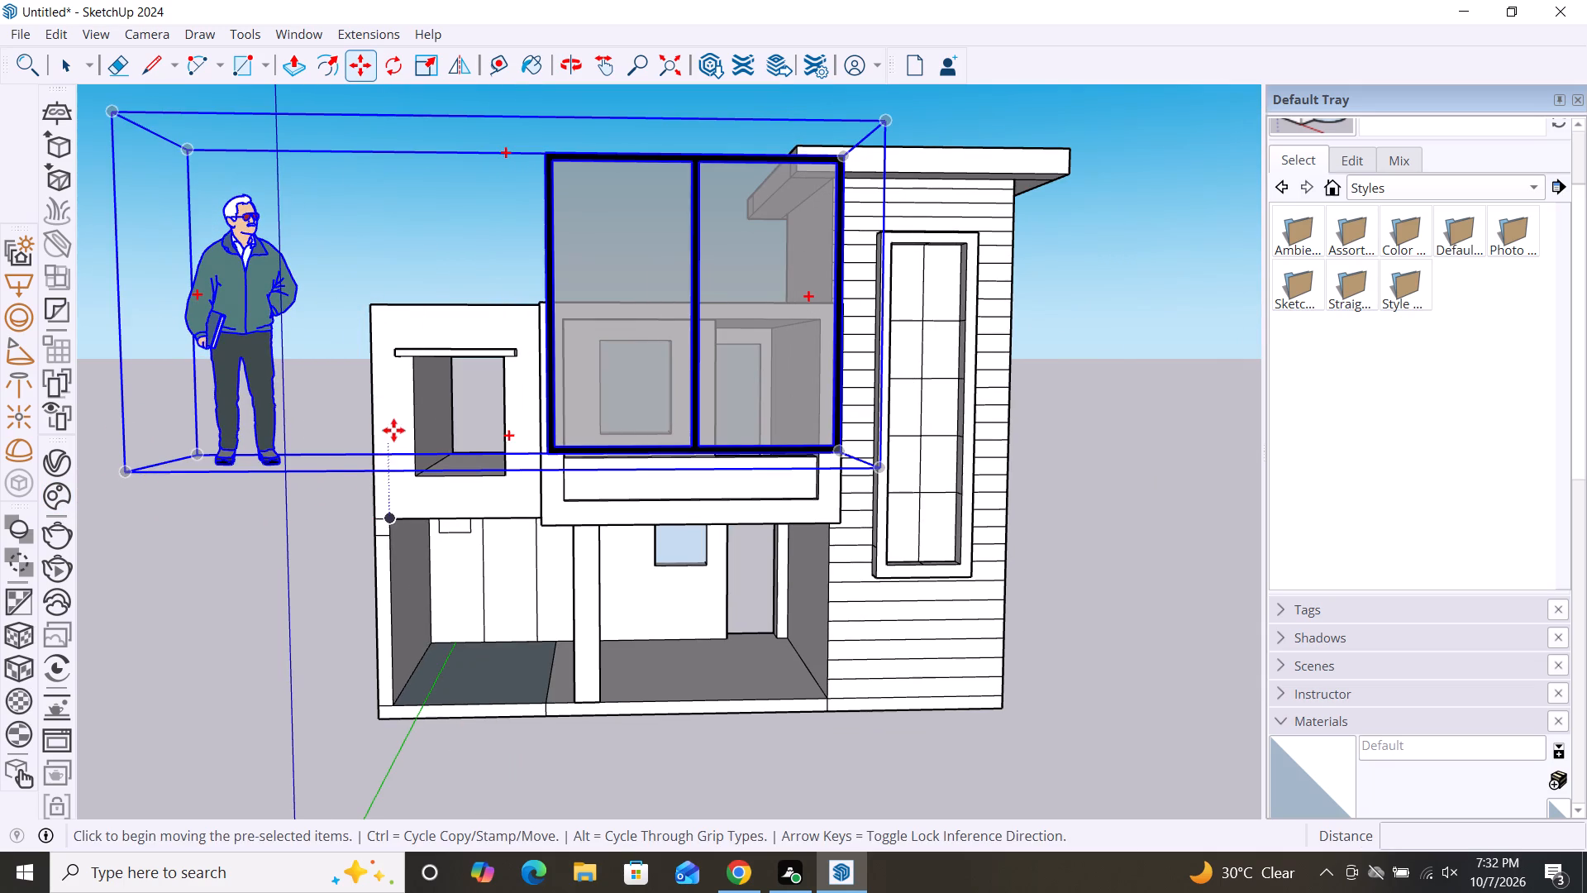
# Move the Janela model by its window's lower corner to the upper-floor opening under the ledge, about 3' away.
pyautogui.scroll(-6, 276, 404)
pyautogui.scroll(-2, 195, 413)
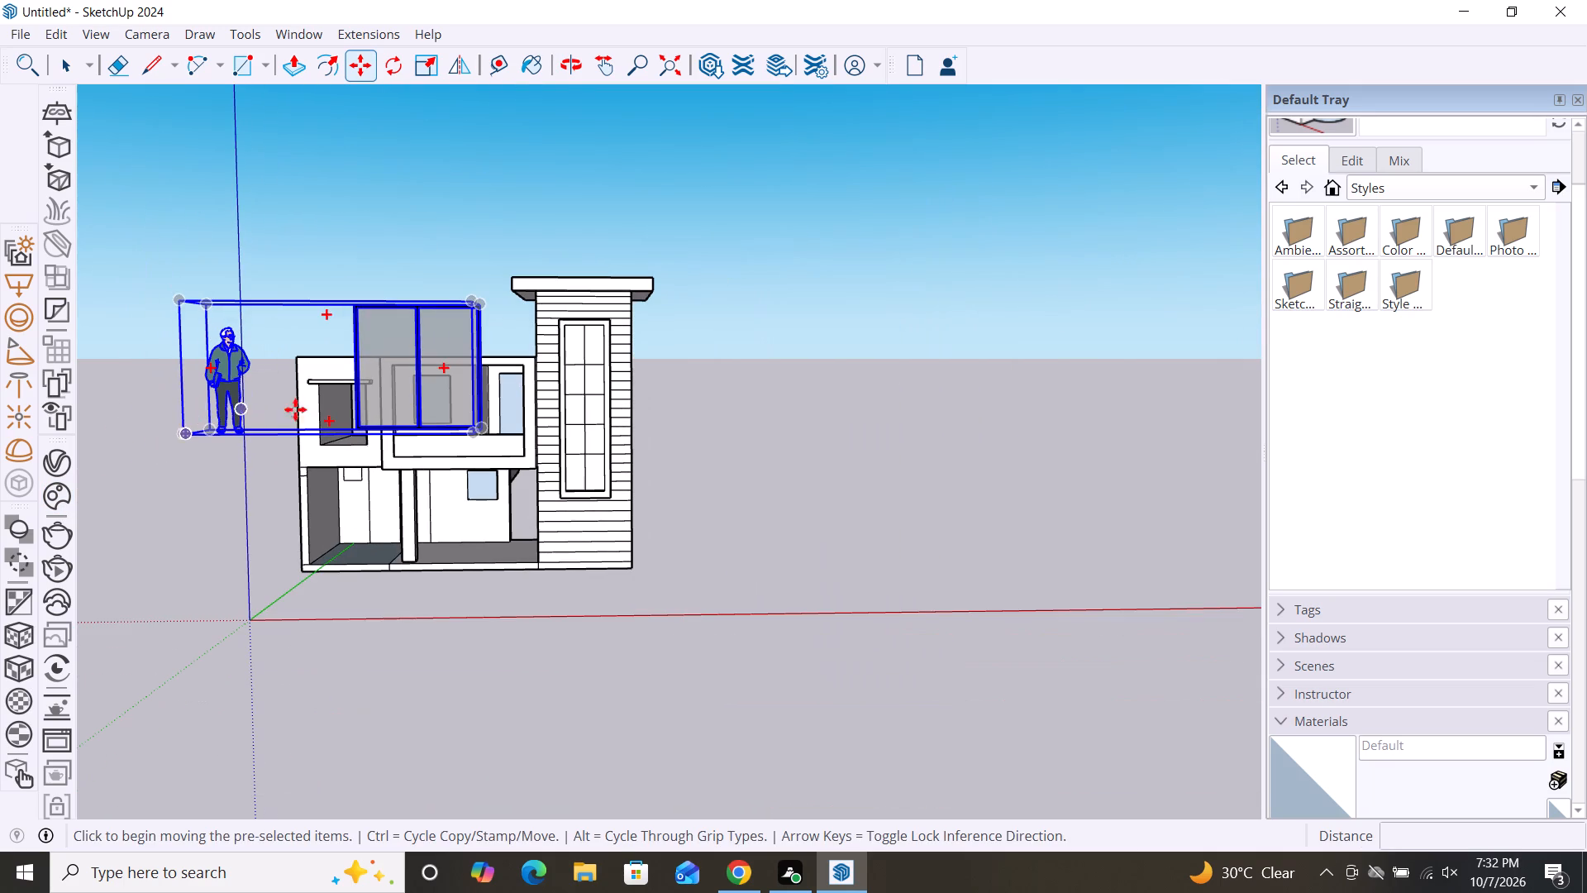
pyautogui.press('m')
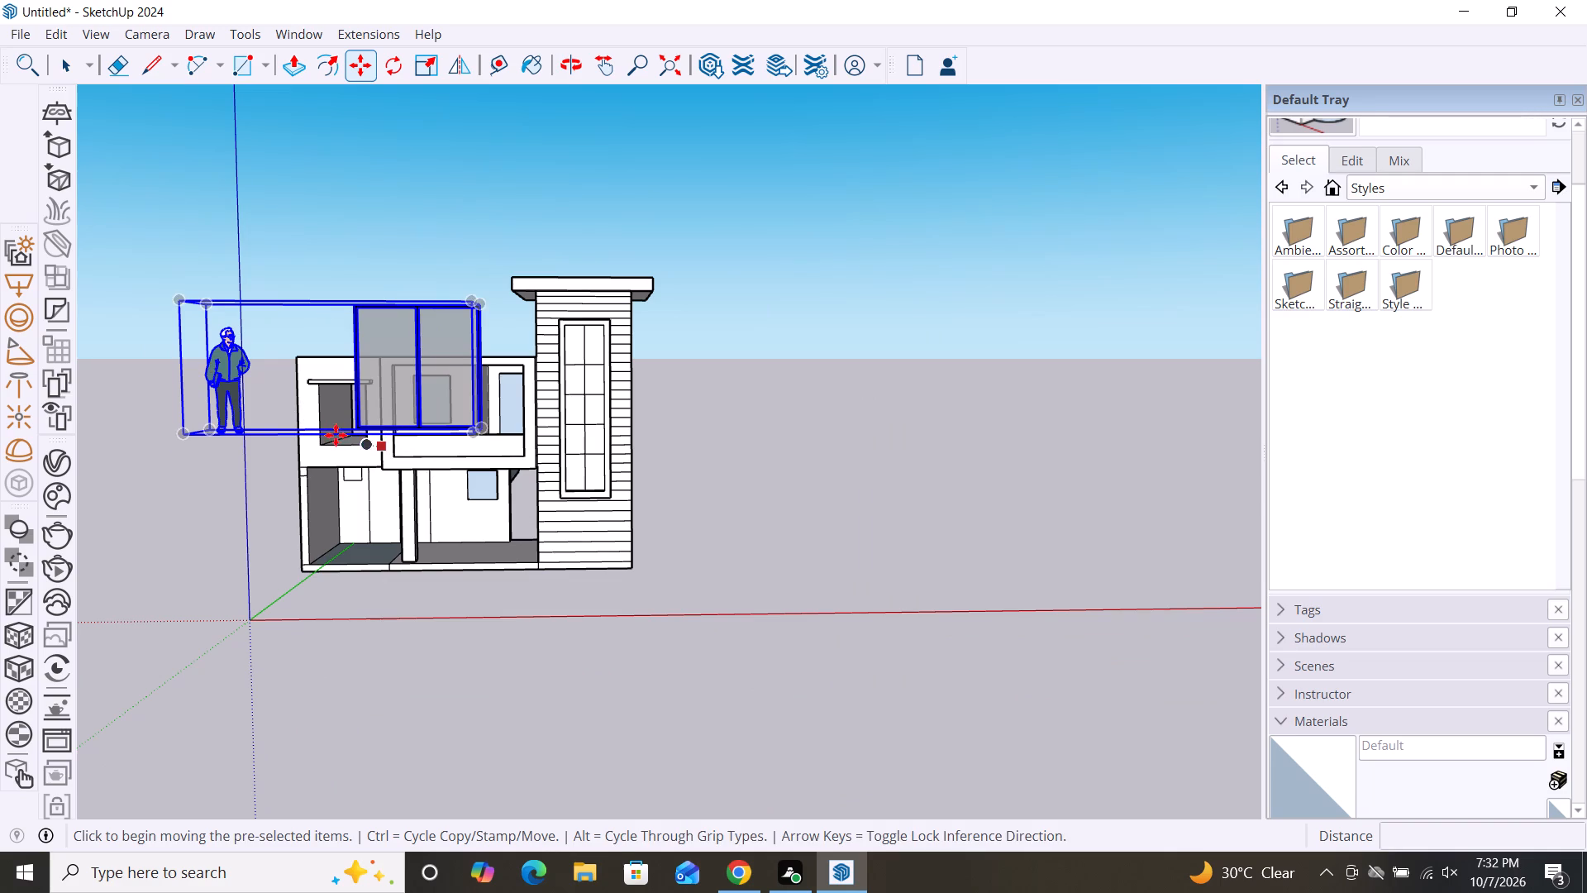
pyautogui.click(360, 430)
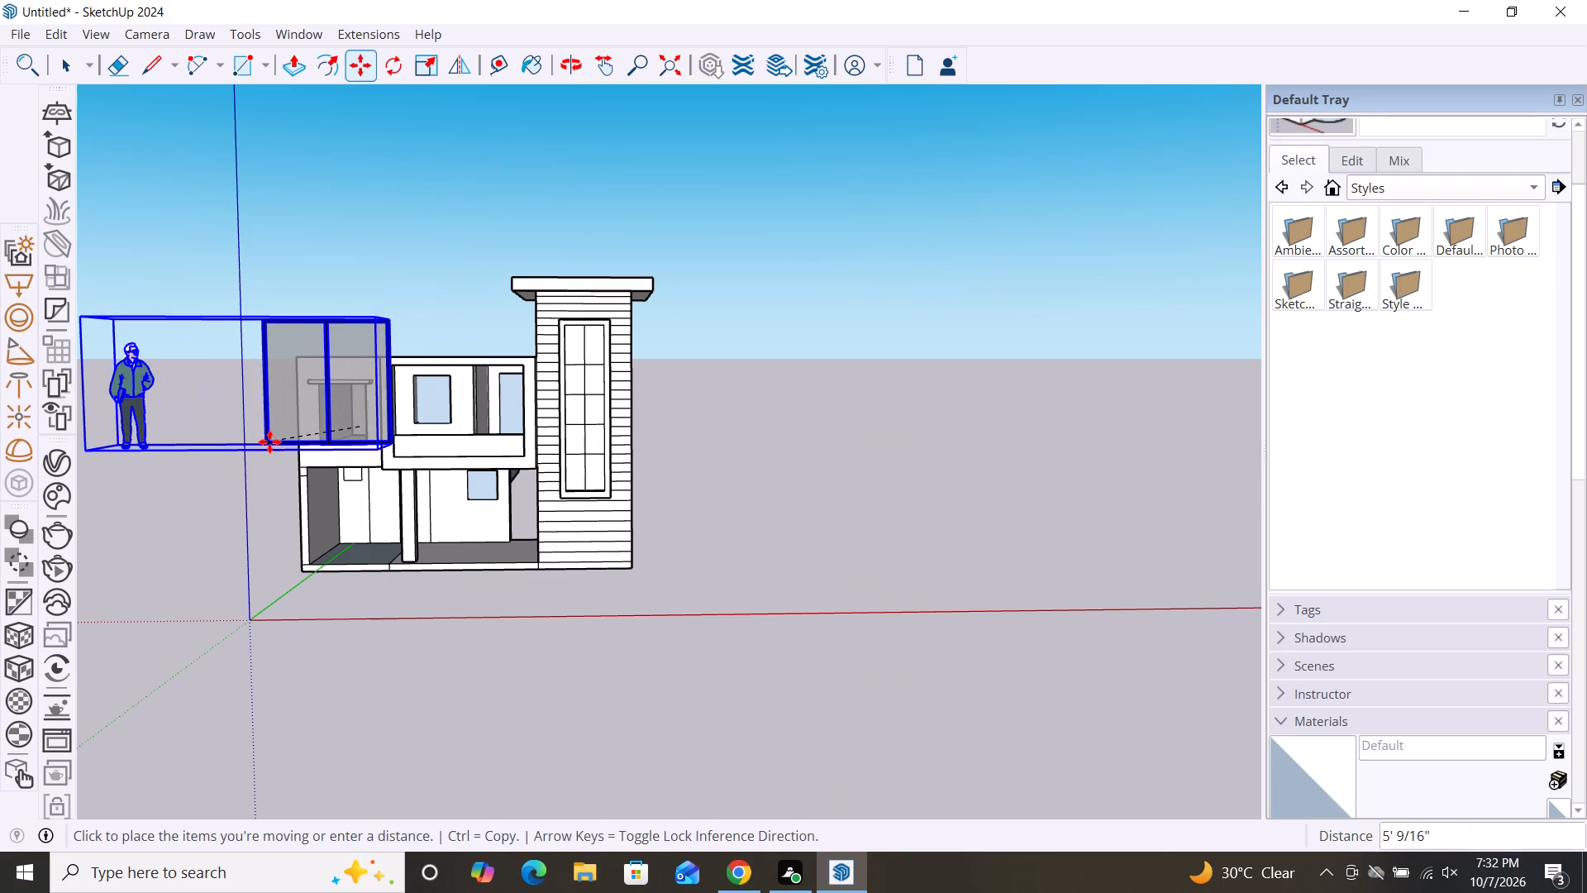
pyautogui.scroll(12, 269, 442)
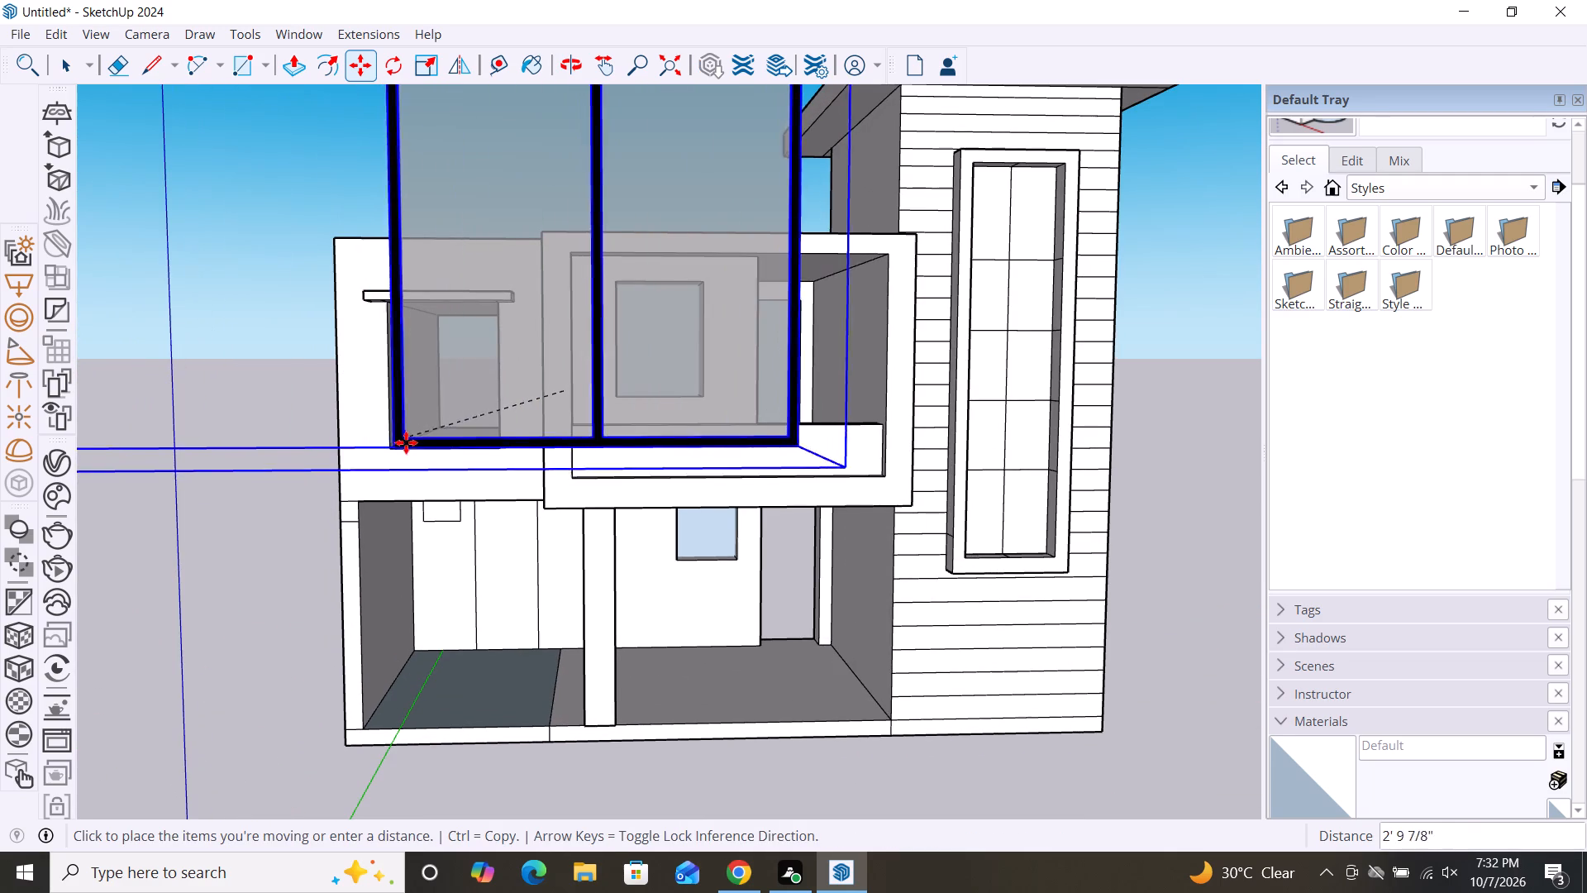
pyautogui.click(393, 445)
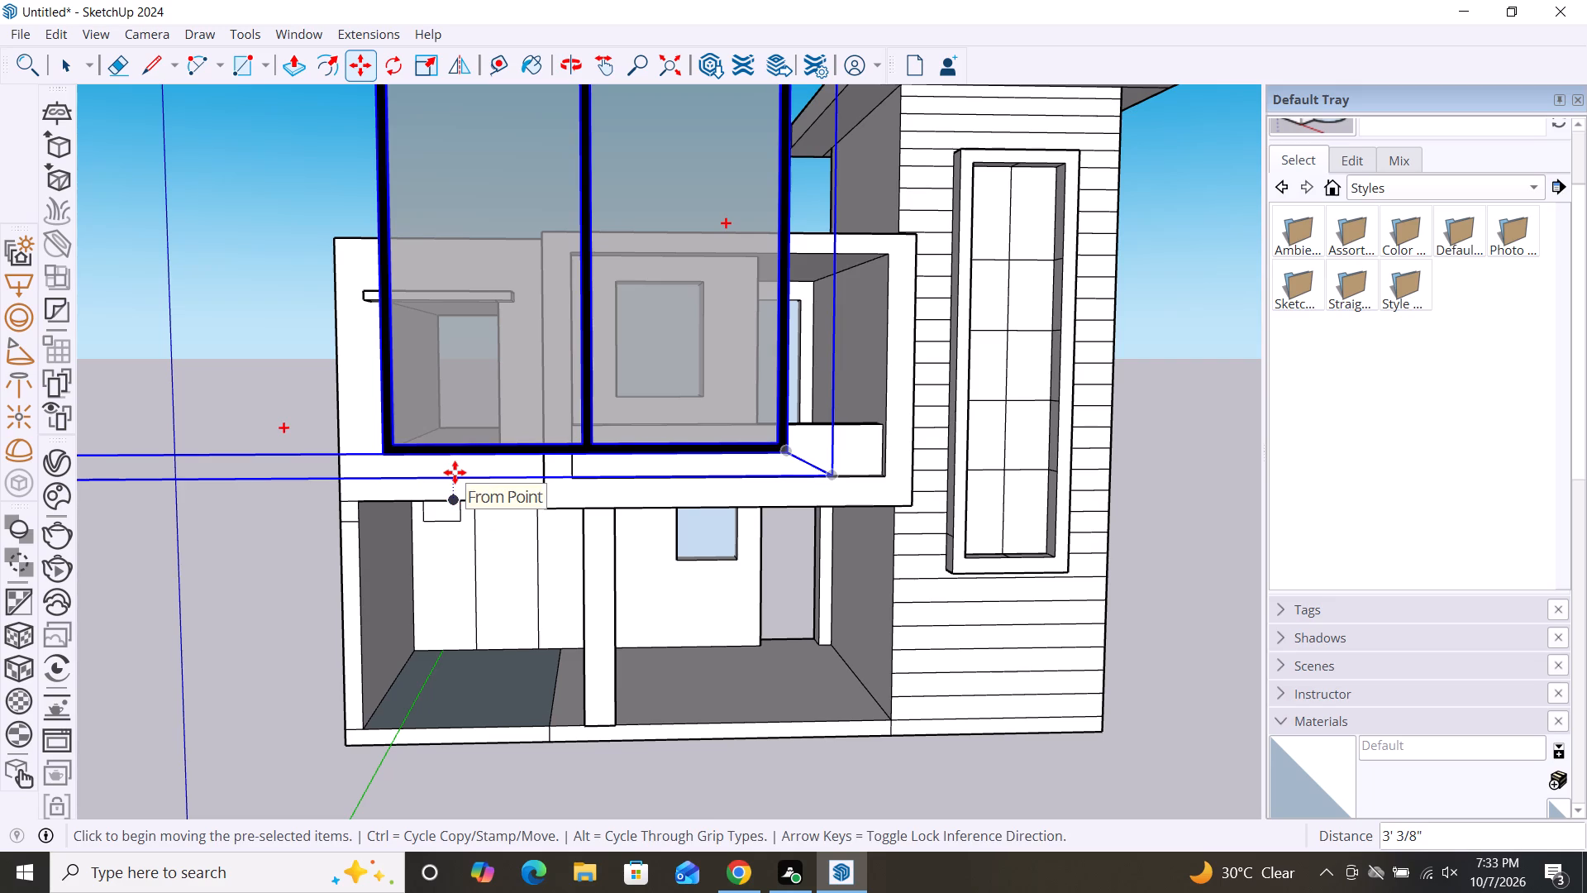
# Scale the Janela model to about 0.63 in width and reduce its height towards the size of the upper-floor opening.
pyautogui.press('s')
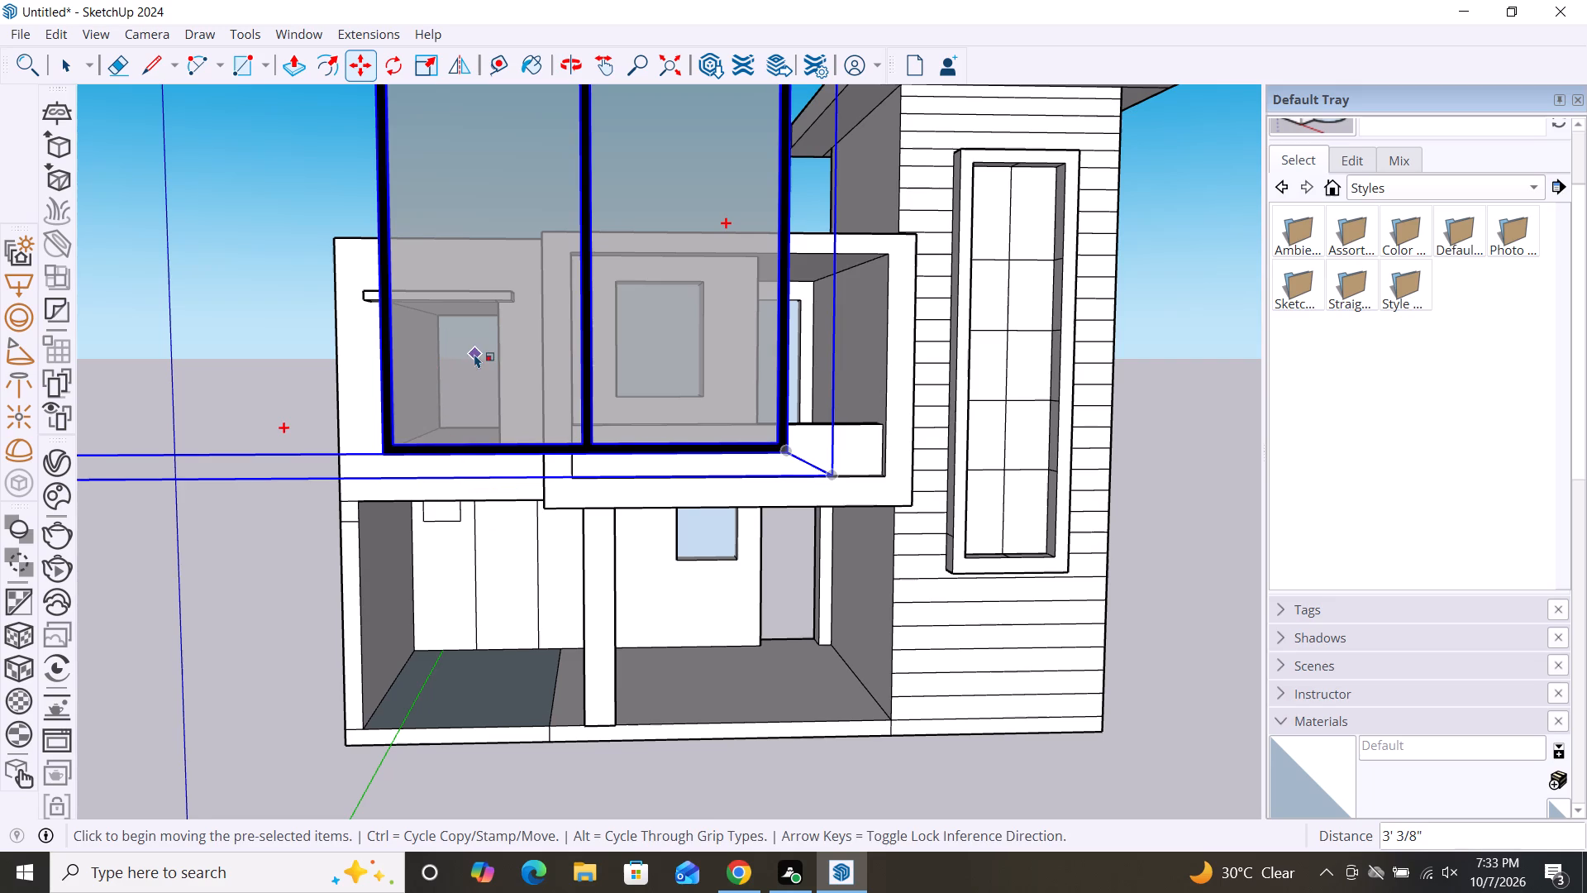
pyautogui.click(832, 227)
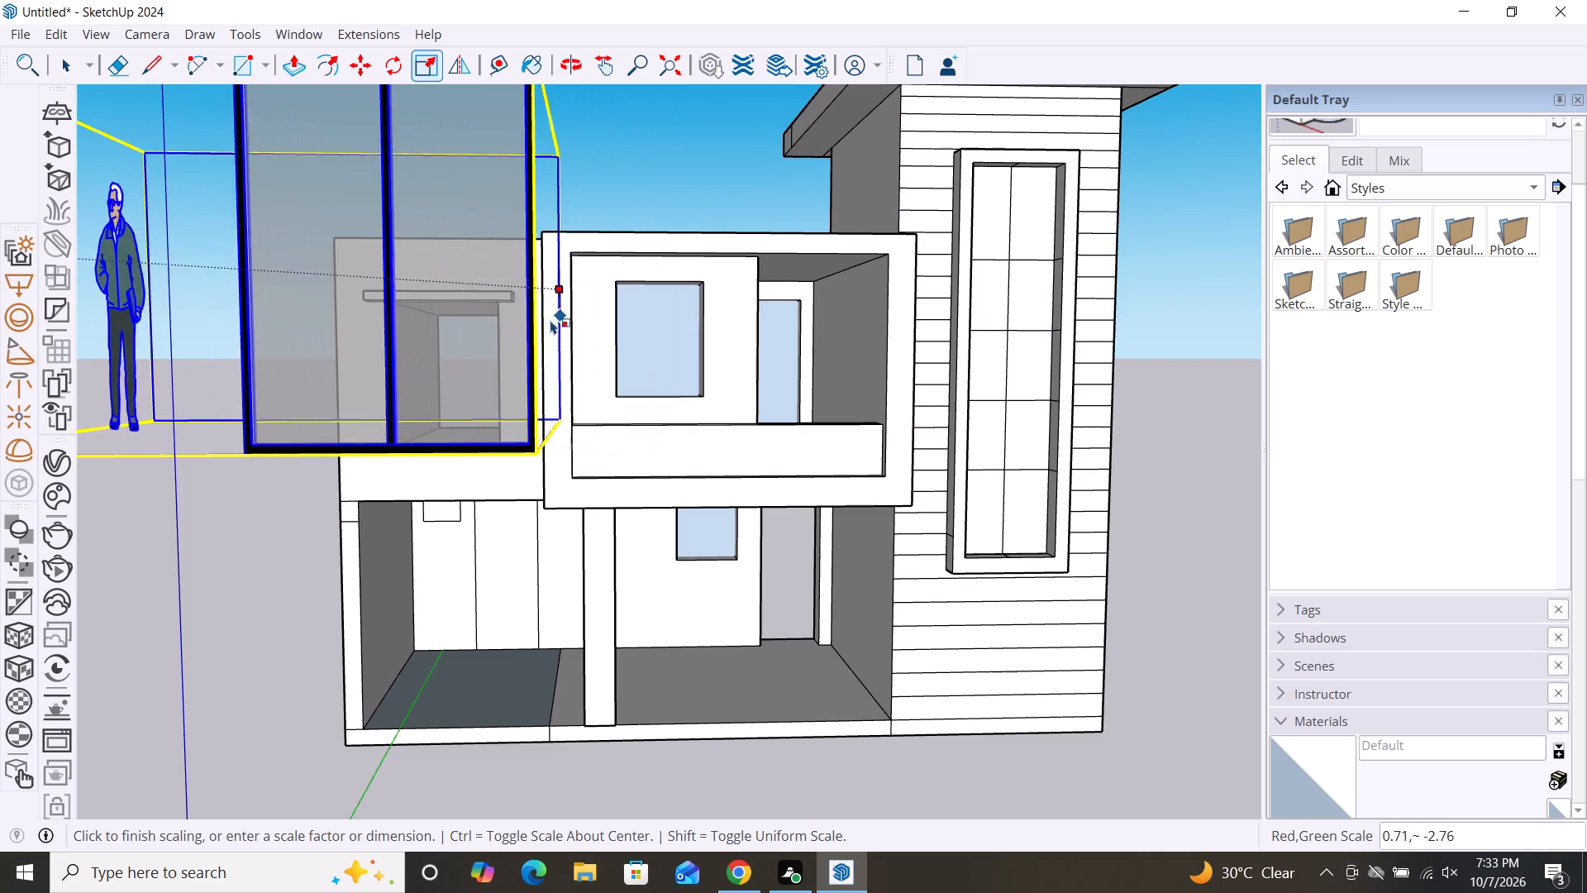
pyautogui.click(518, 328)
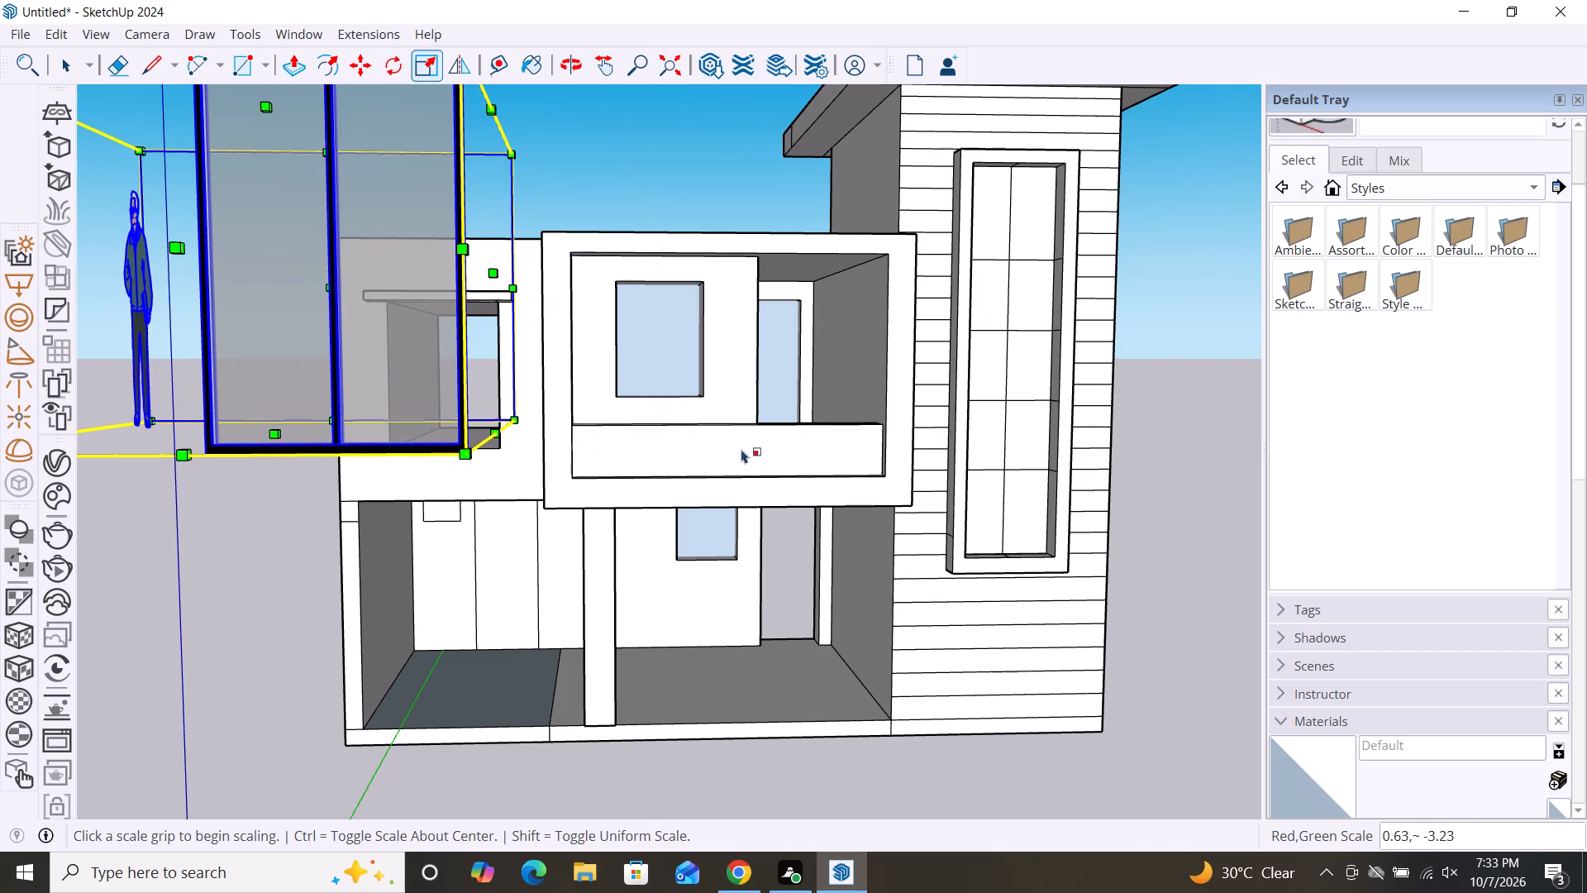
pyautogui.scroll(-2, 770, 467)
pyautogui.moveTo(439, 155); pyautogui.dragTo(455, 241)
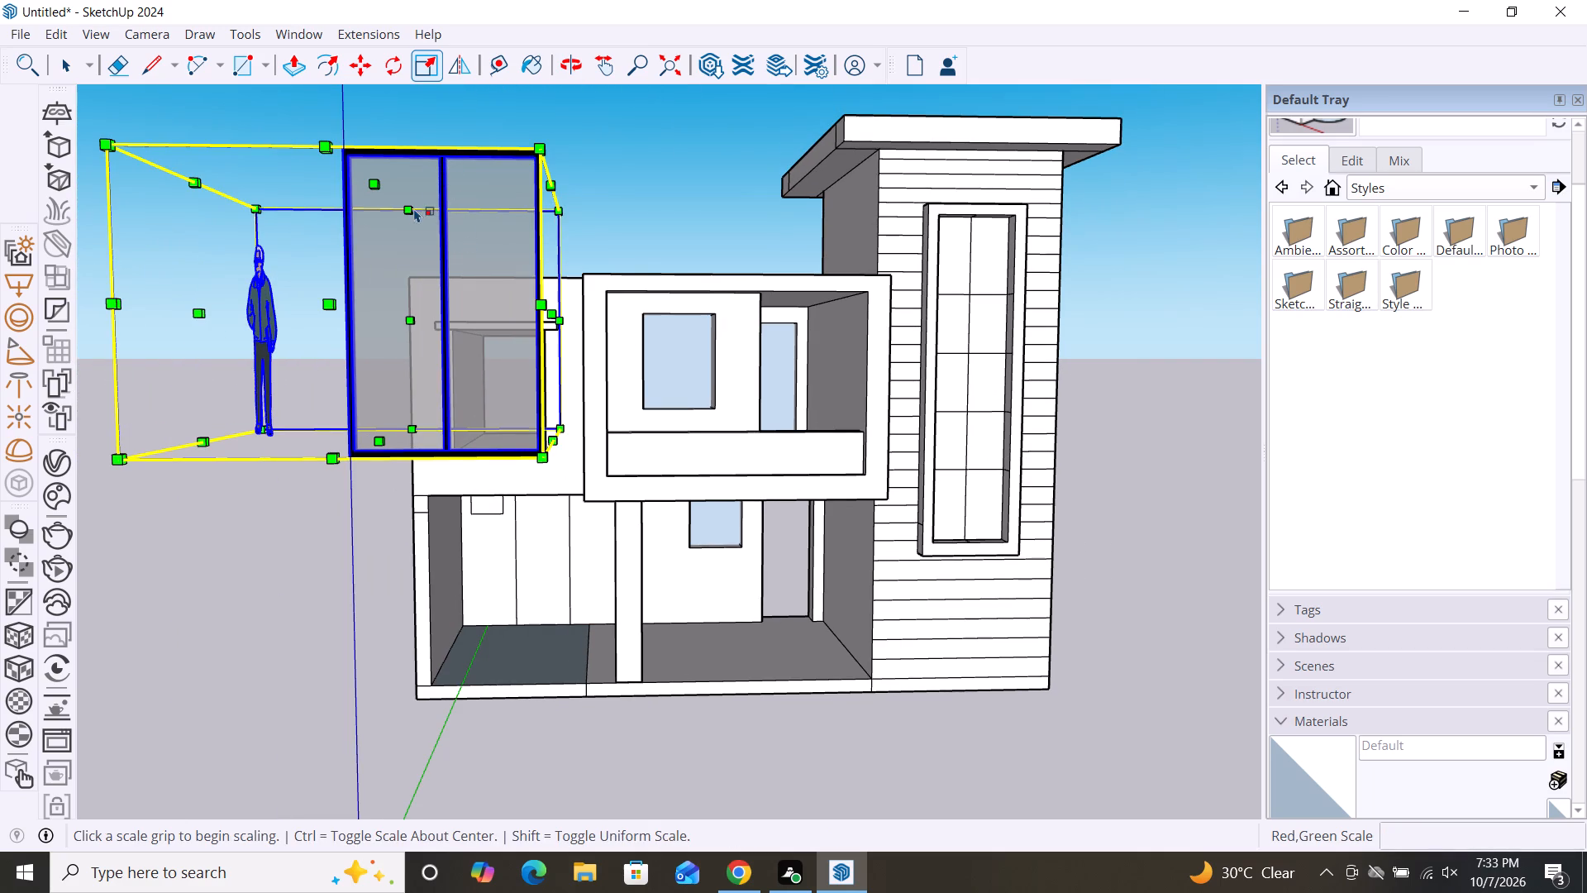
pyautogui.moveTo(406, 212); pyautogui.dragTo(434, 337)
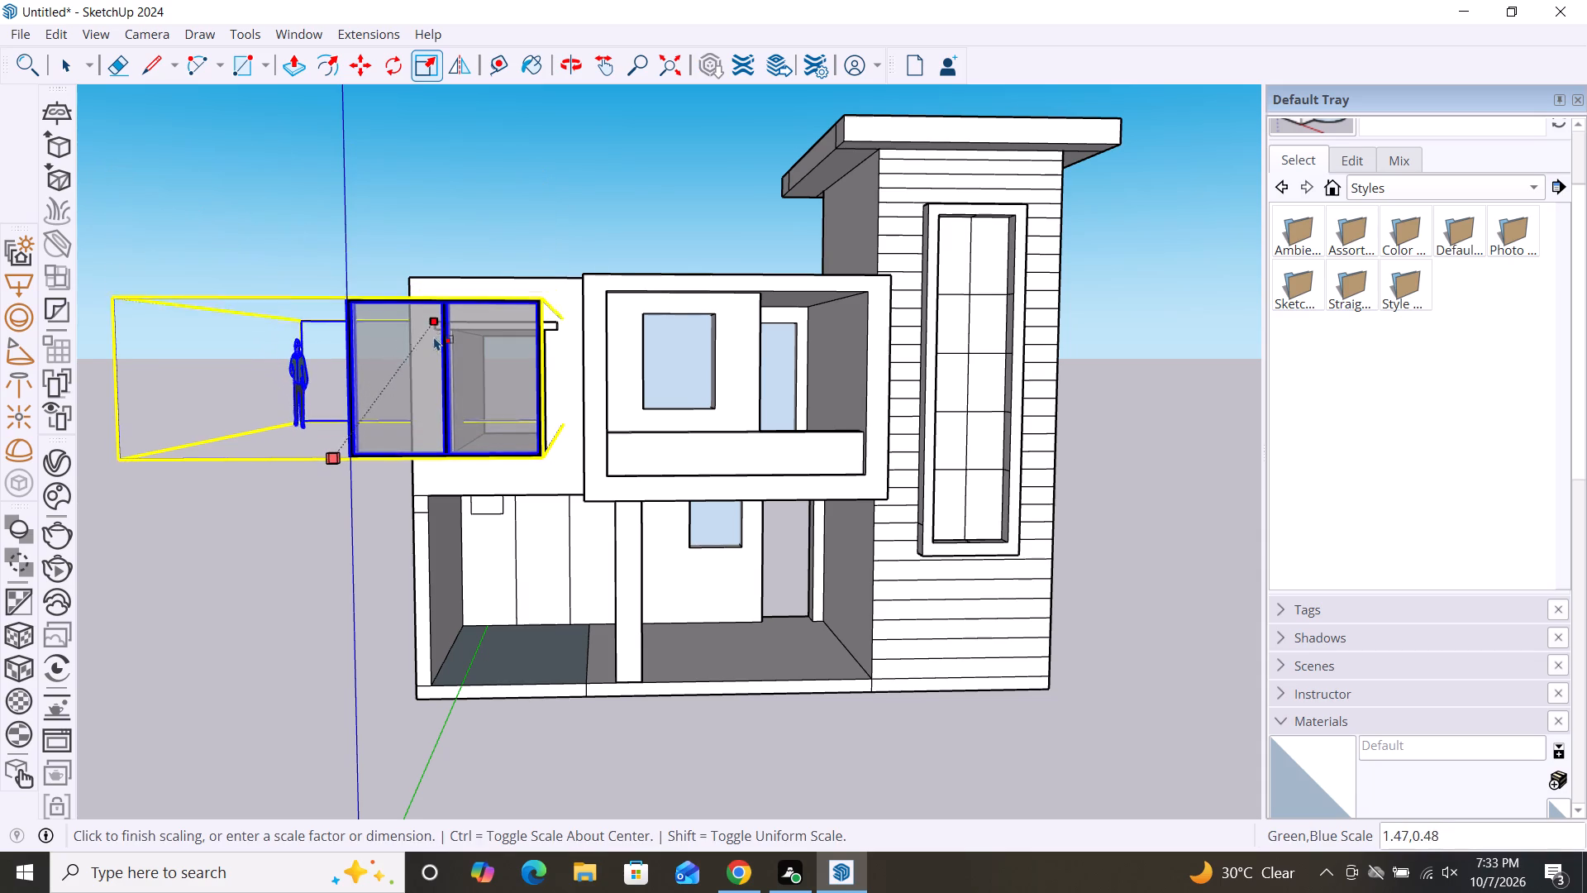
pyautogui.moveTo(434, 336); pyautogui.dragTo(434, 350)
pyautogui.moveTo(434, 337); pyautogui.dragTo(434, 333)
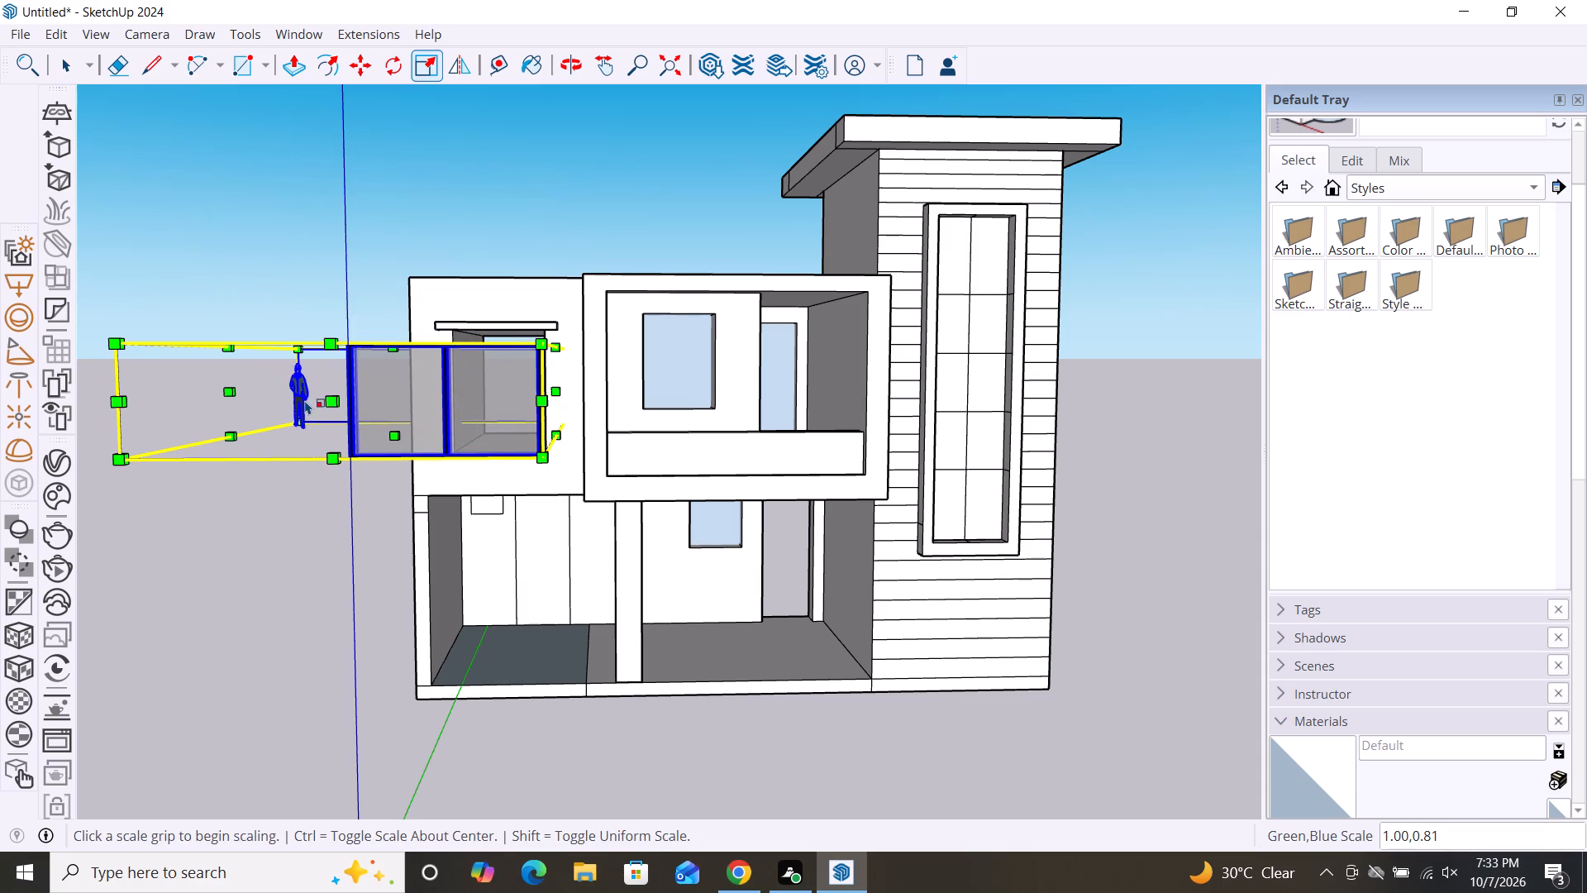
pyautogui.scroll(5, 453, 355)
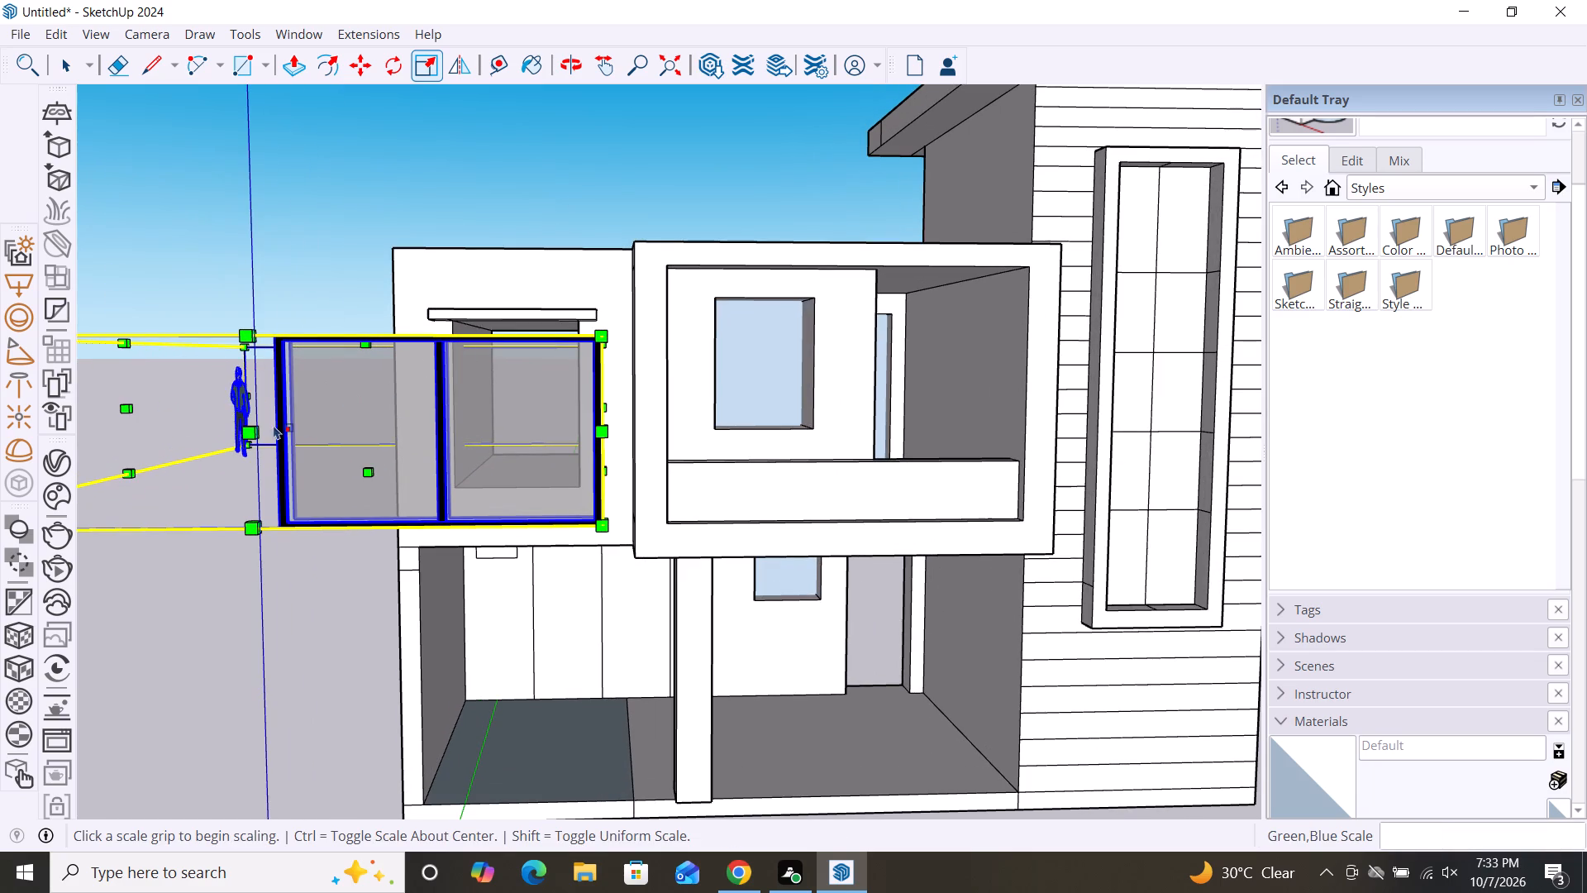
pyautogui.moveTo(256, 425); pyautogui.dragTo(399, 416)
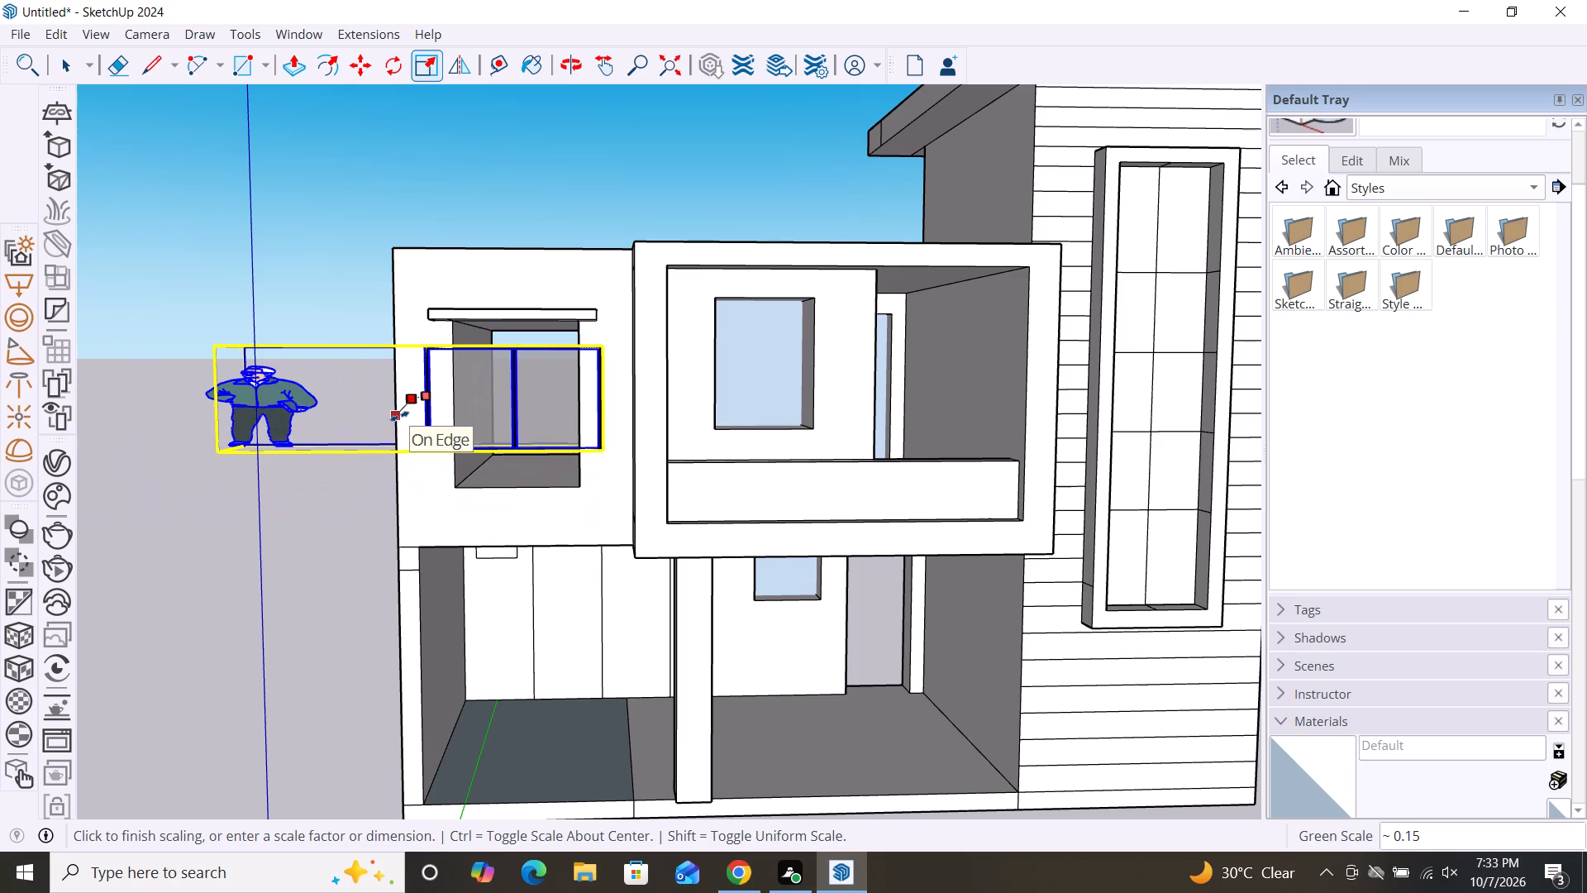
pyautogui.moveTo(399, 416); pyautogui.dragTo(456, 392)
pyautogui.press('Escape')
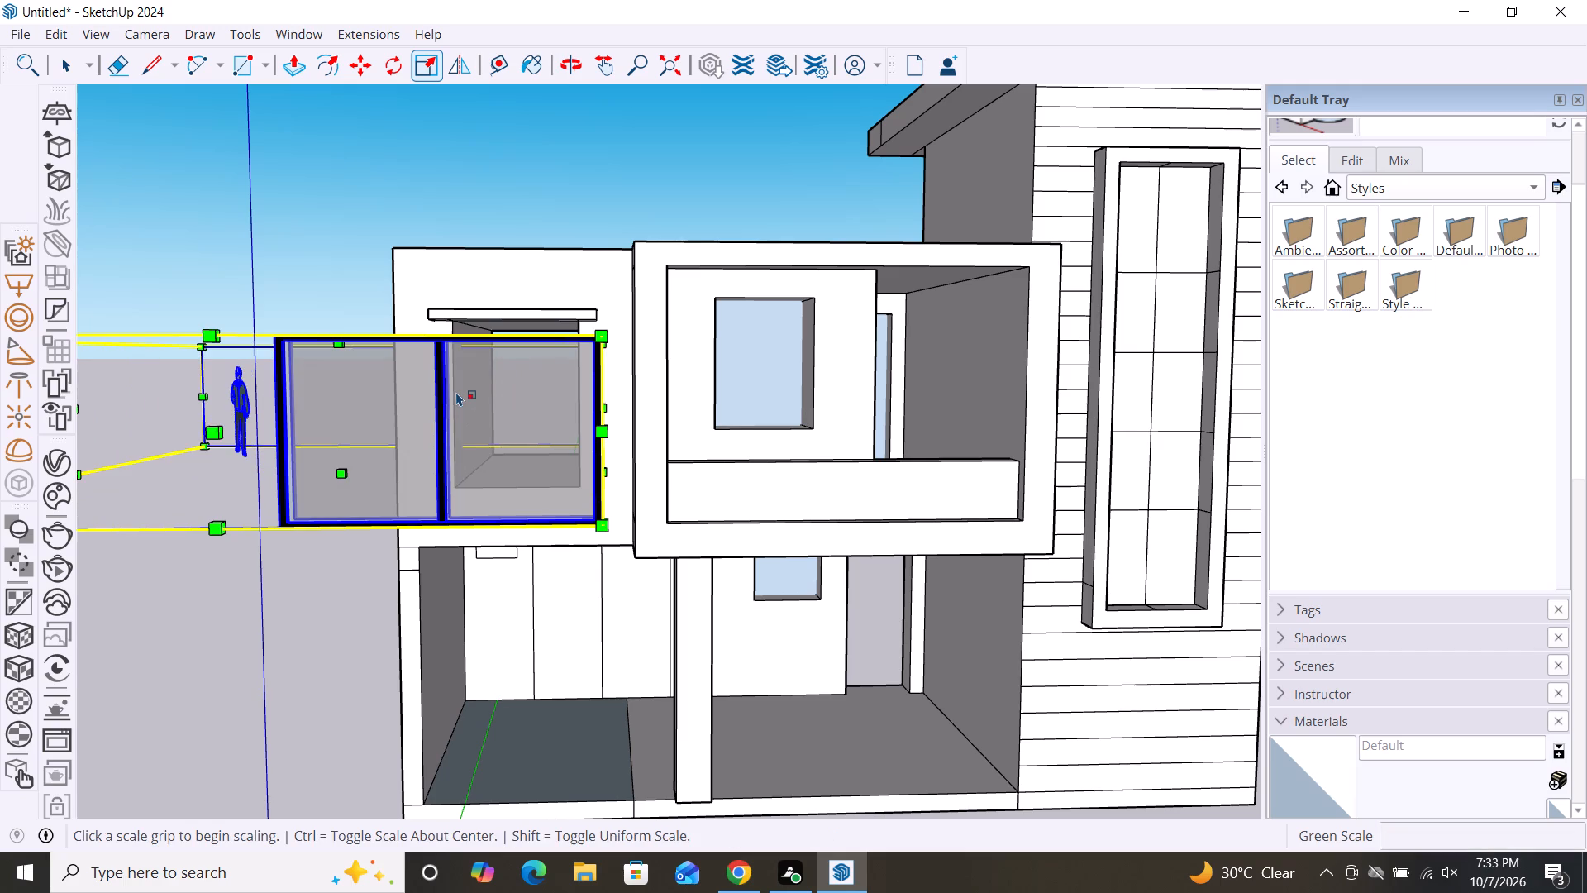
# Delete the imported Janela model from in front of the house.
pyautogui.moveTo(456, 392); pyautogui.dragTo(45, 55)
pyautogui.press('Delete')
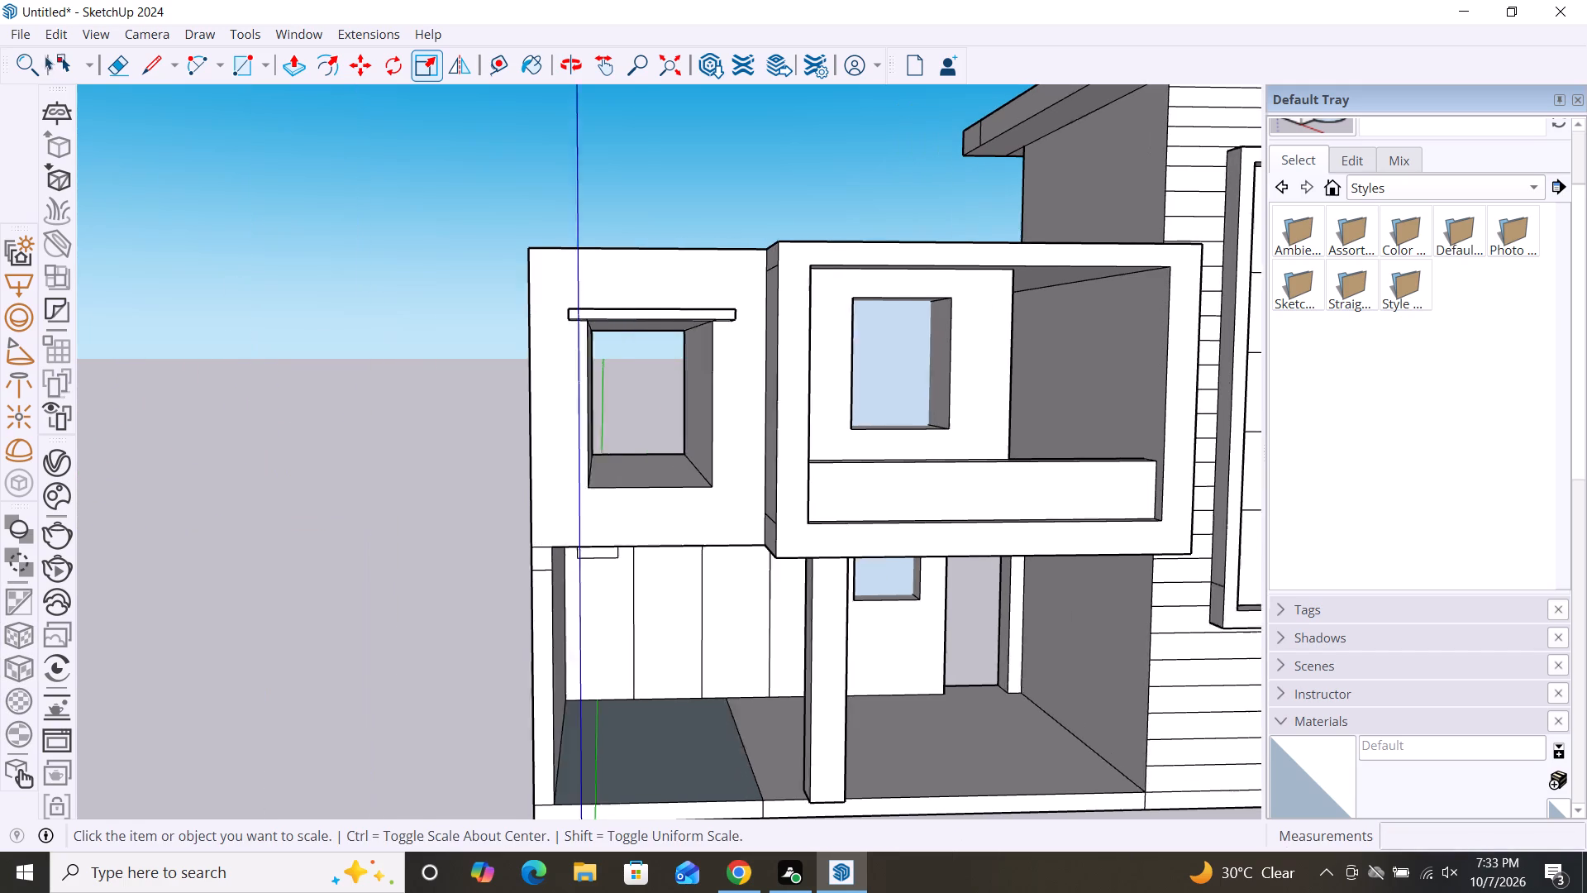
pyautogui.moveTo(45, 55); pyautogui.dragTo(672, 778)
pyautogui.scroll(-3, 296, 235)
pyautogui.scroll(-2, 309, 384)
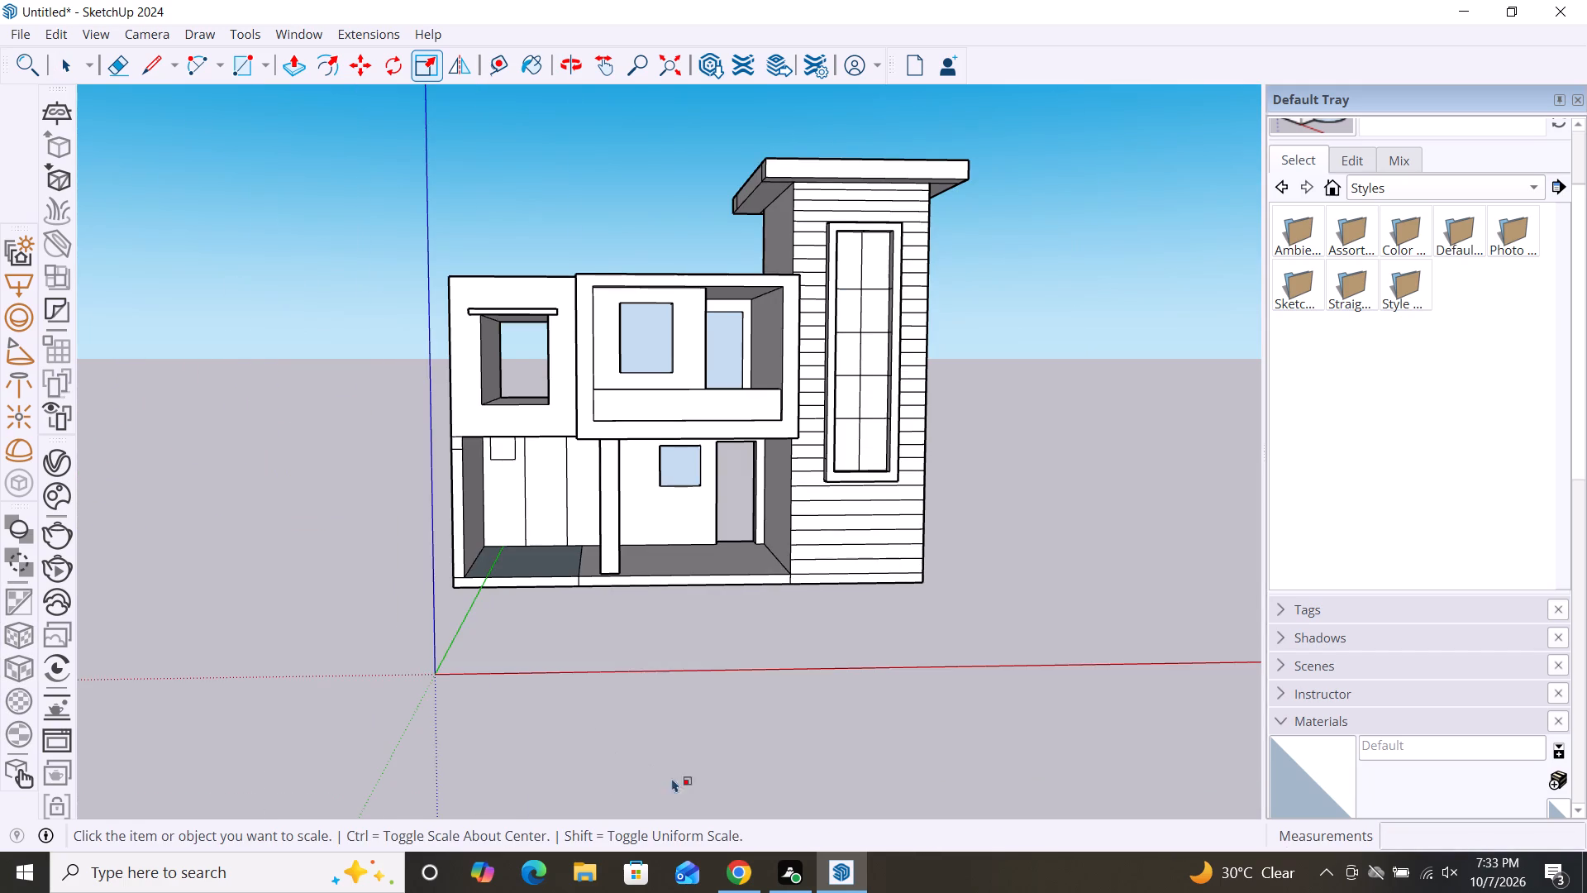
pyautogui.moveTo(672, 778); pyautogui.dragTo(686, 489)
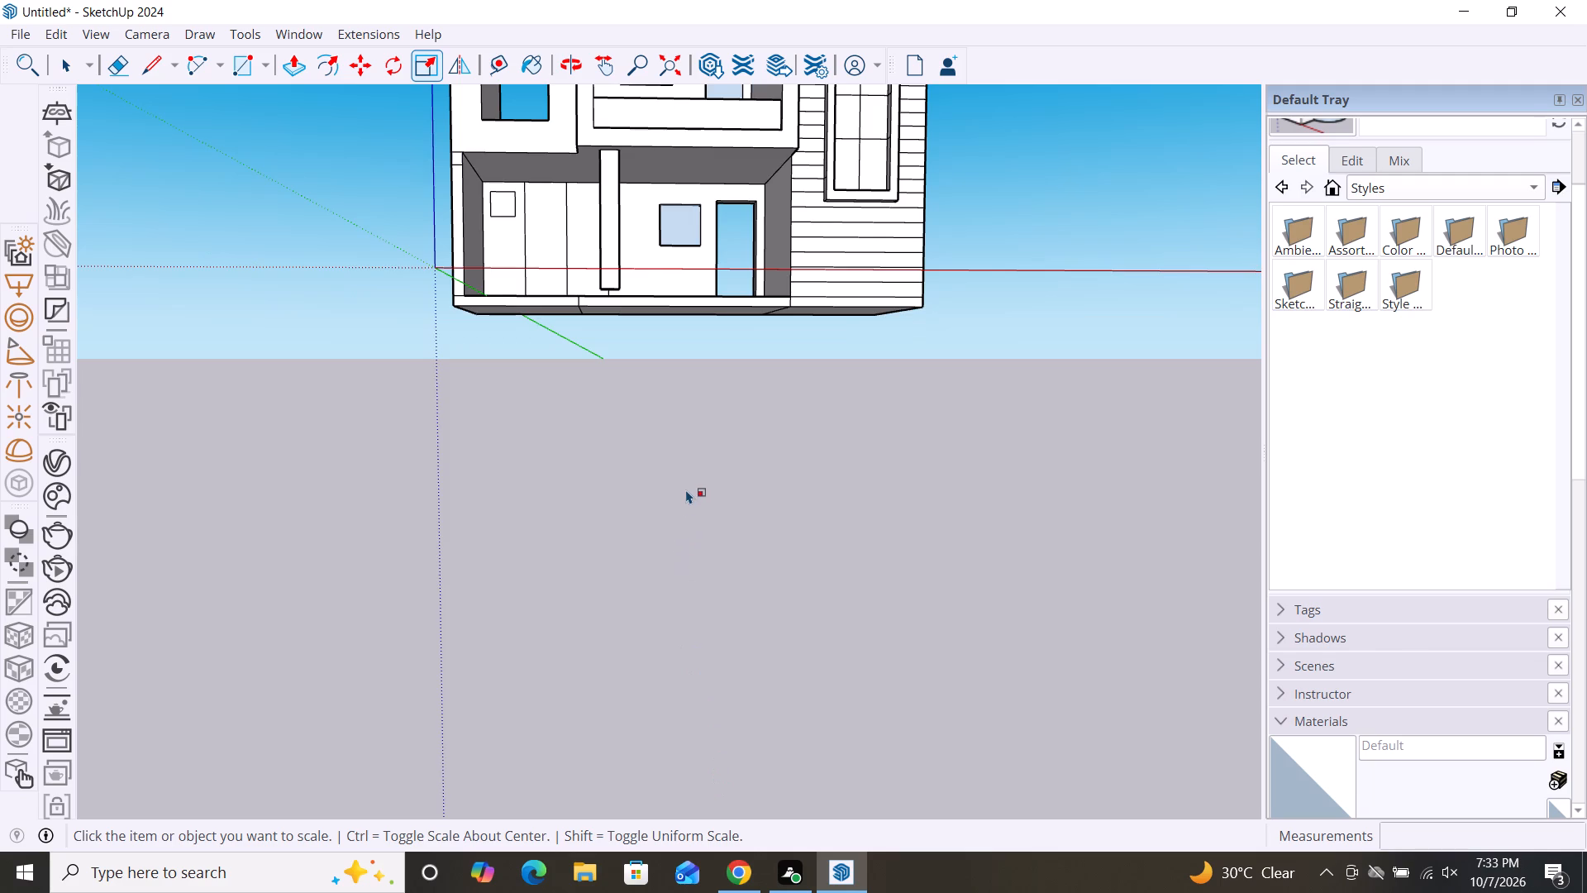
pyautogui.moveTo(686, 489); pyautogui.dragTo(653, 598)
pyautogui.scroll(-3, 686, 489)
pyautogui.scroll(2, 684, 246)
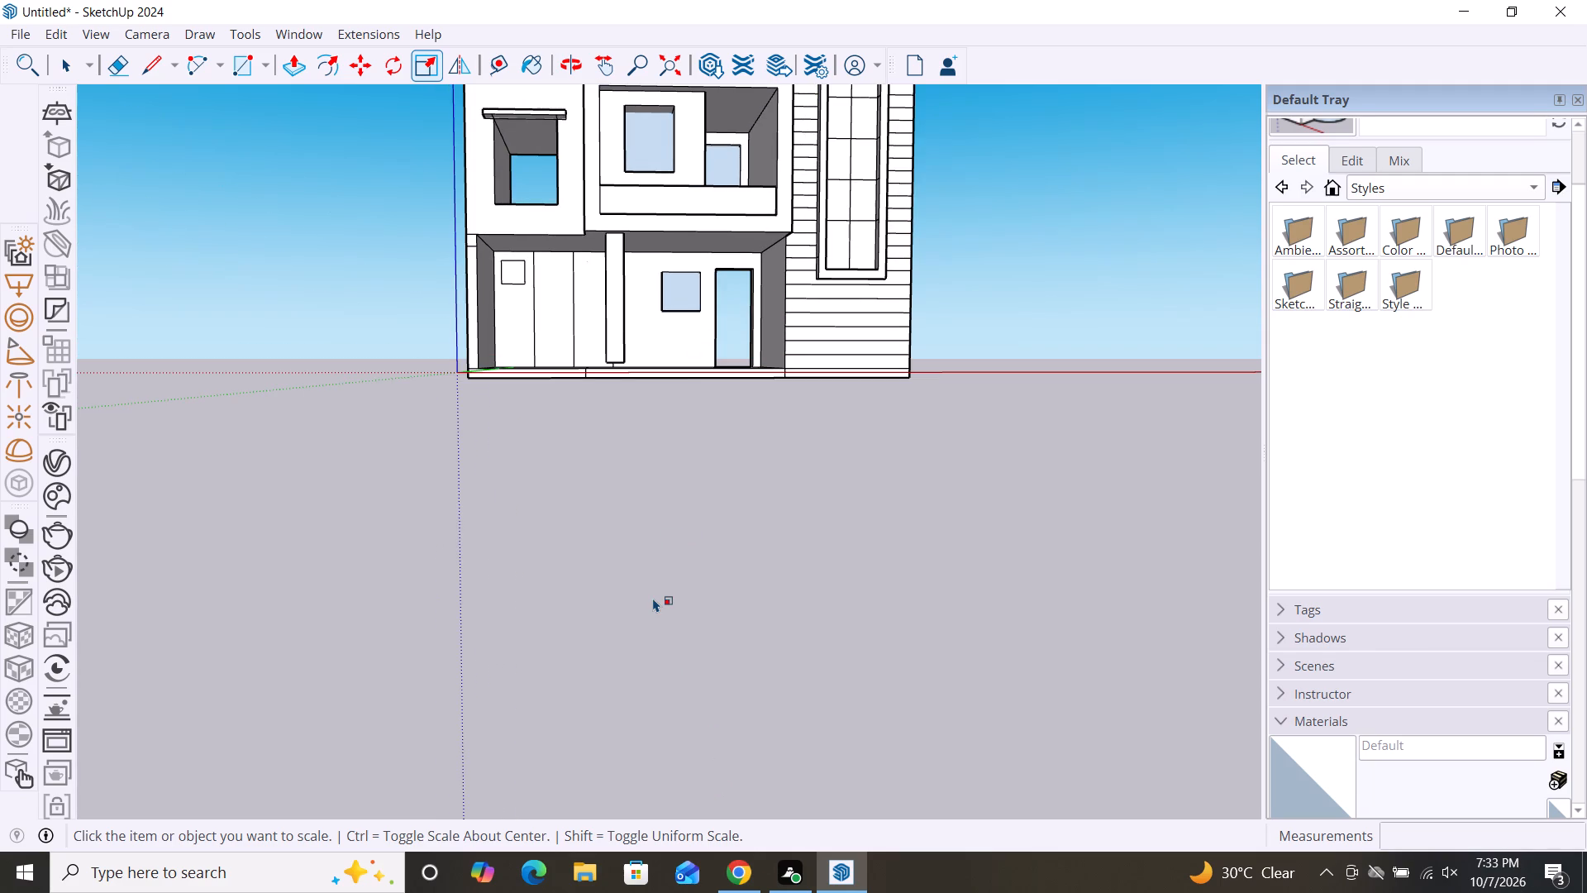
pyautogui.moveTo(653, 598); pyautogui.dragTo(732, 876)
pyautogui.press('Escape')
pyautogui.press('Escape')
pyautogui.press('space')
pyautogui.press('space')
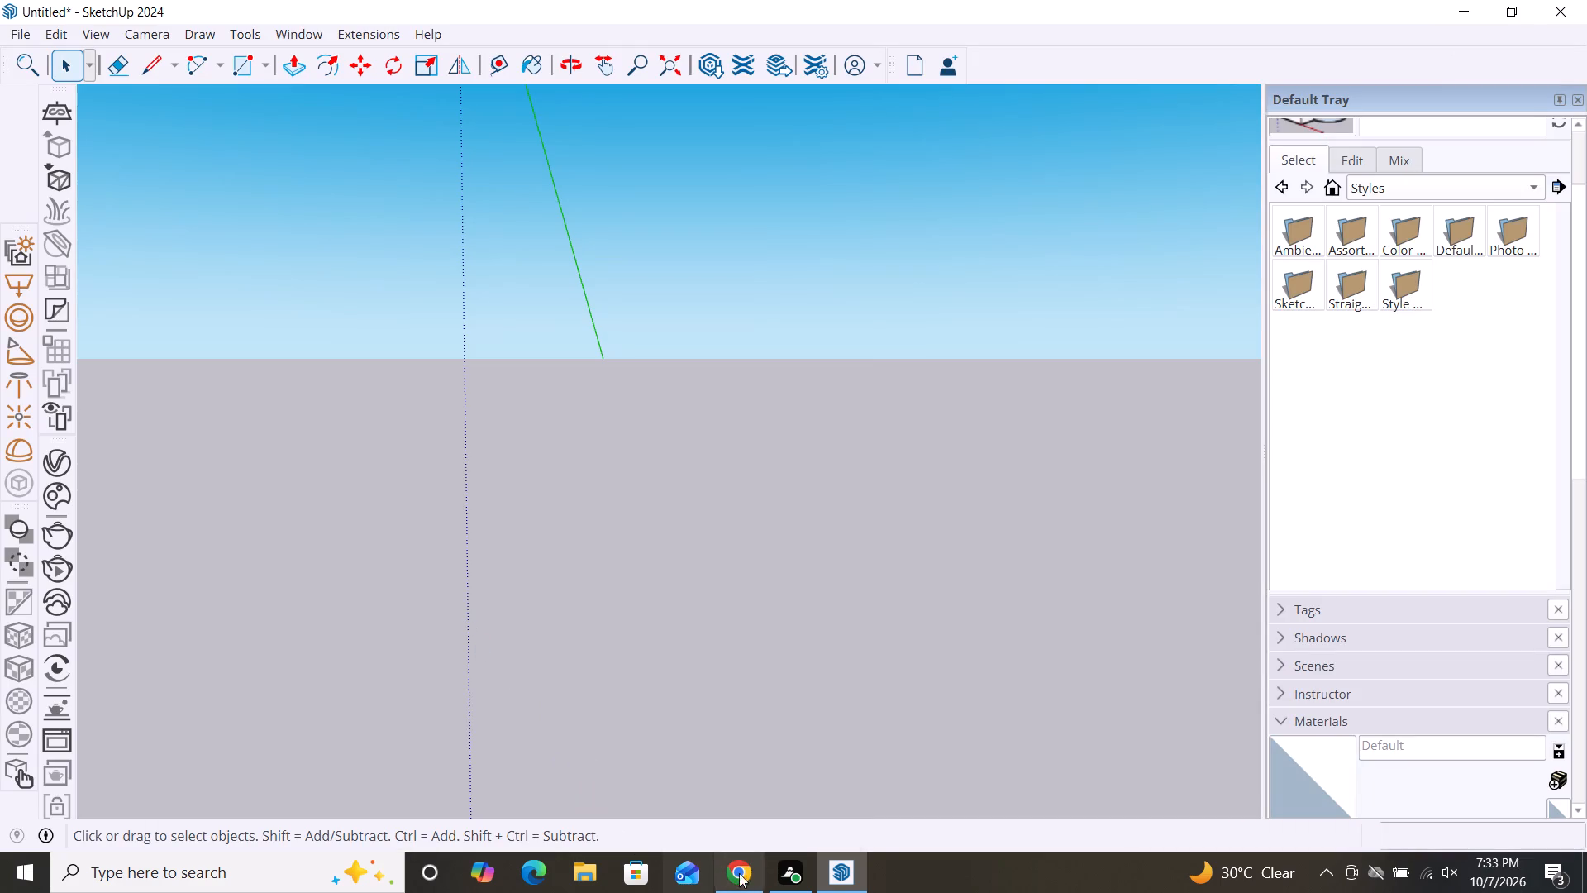
# Switch to Chrome and browse the 3D Warehouse window results for another window model that suits the house openings.
pyautogui.click(741, 870)
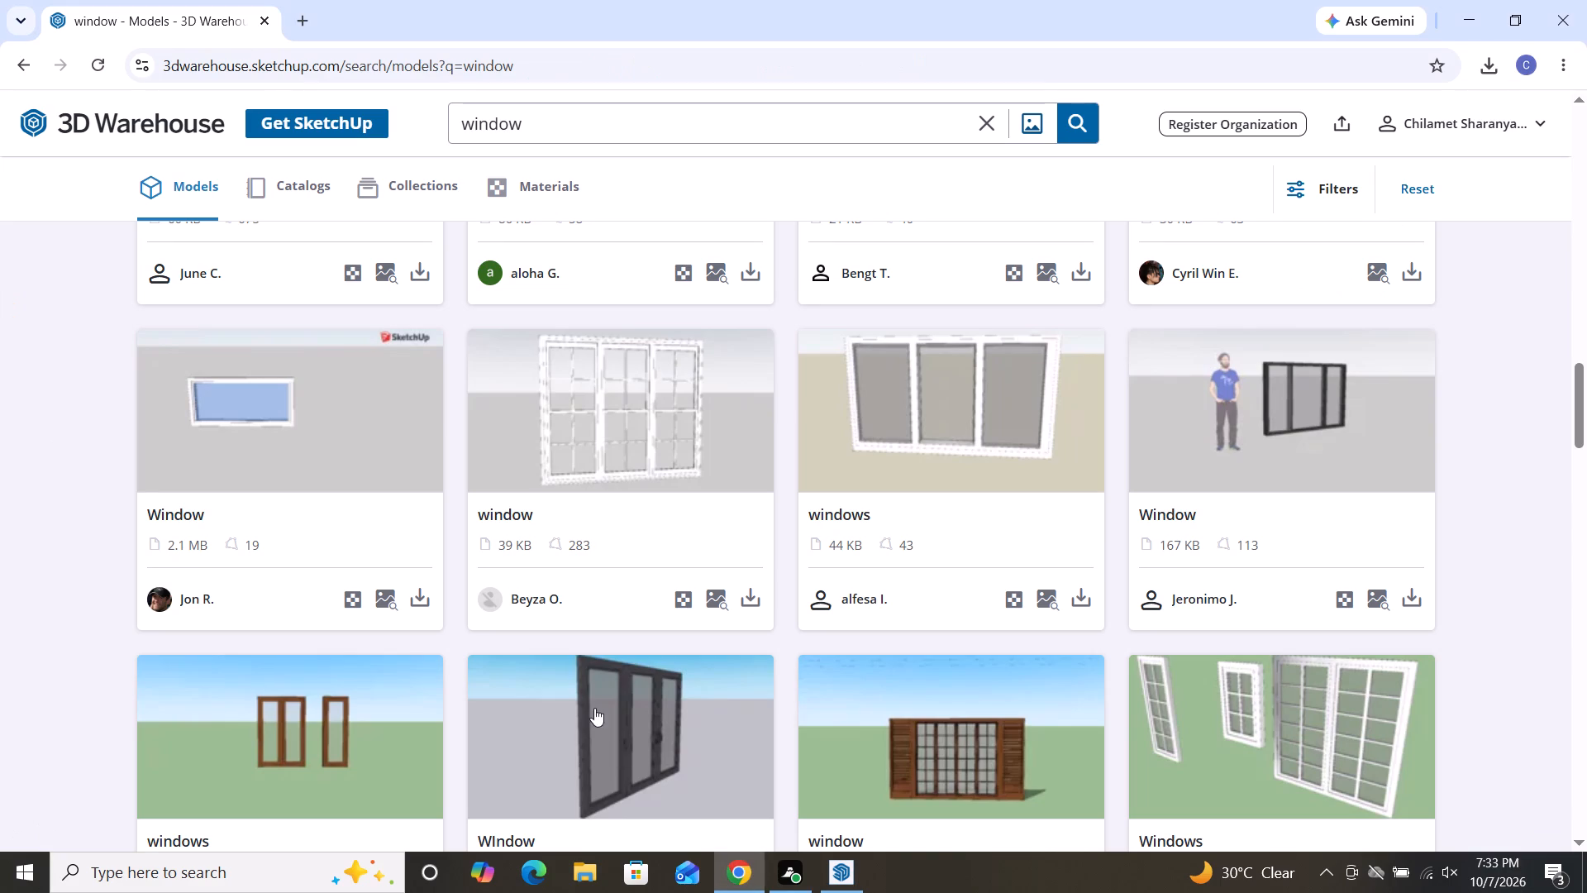
pyautogui.scroll(-5, 564, 642)
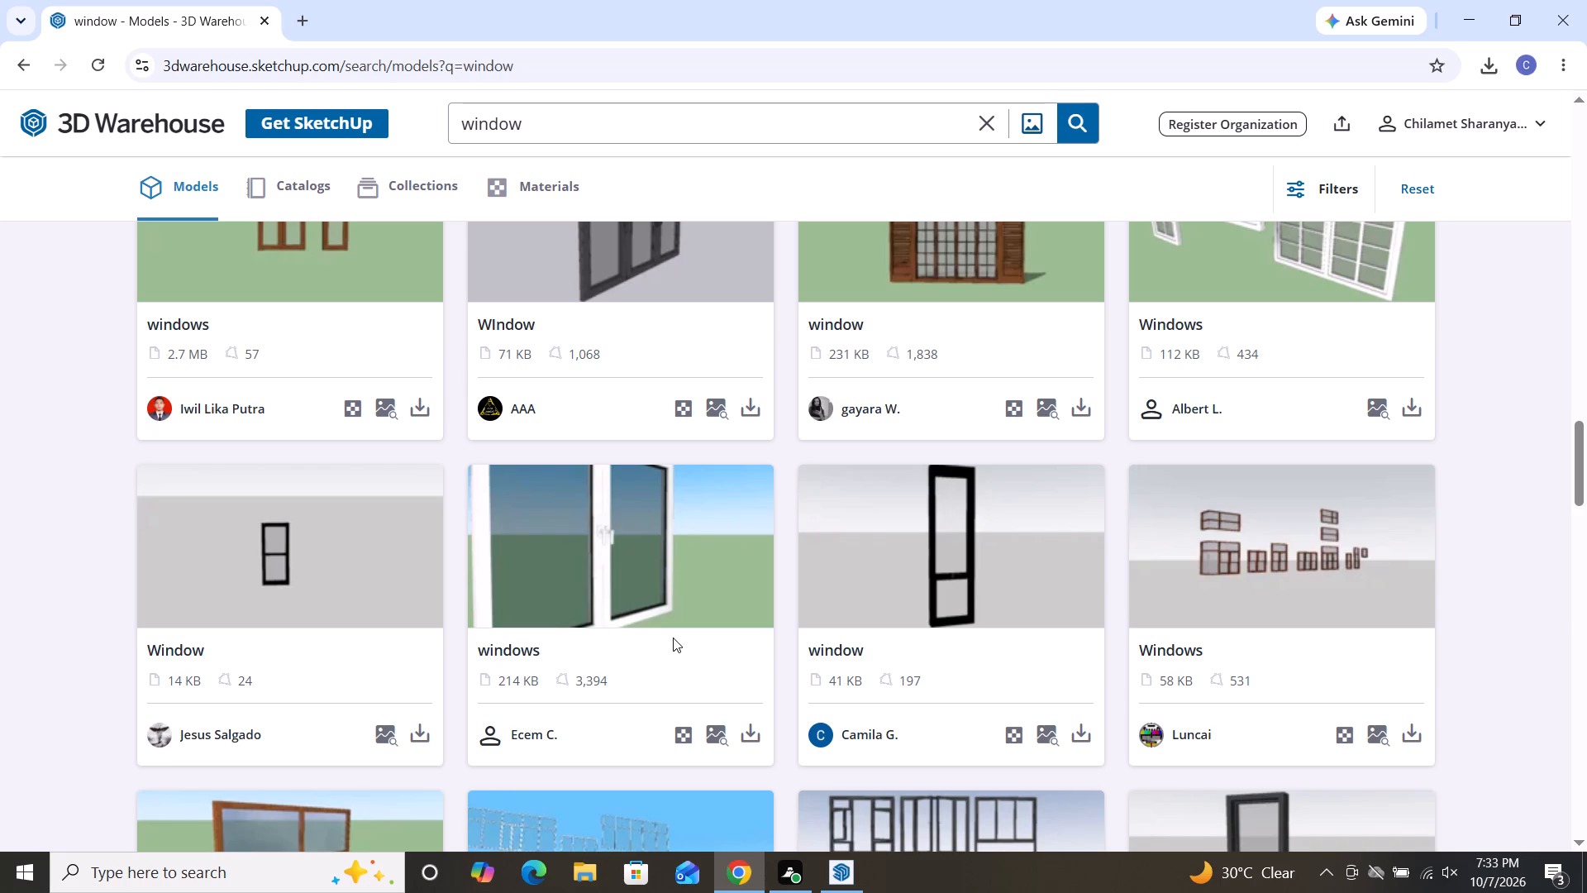
pyautogui.scroll(-10, 669, 638)
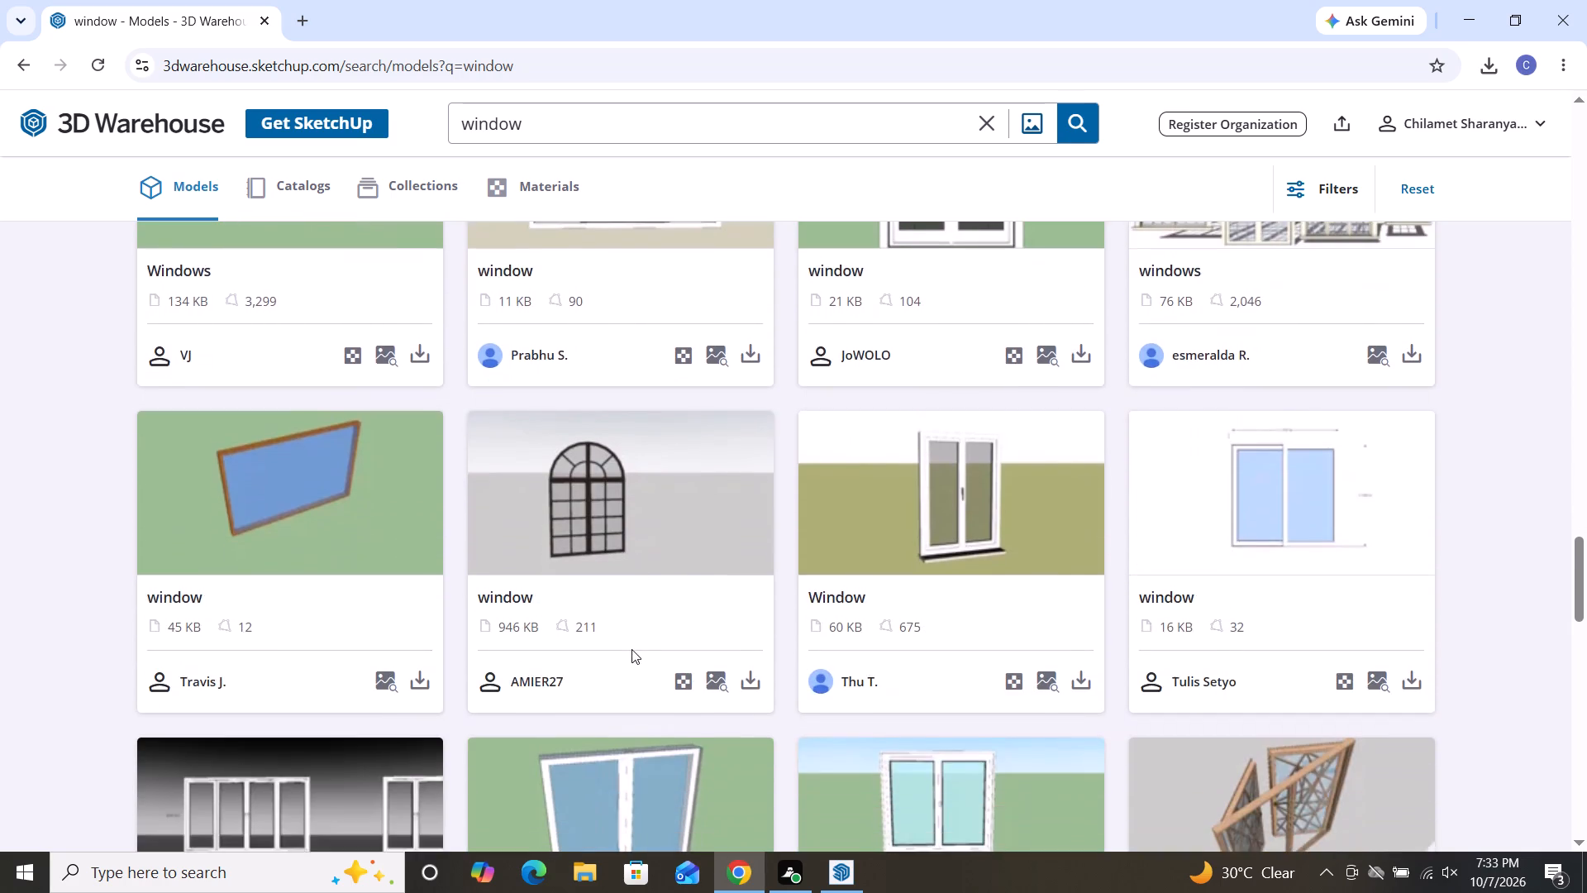
pyautogui.scroll(-4, 631, 649)
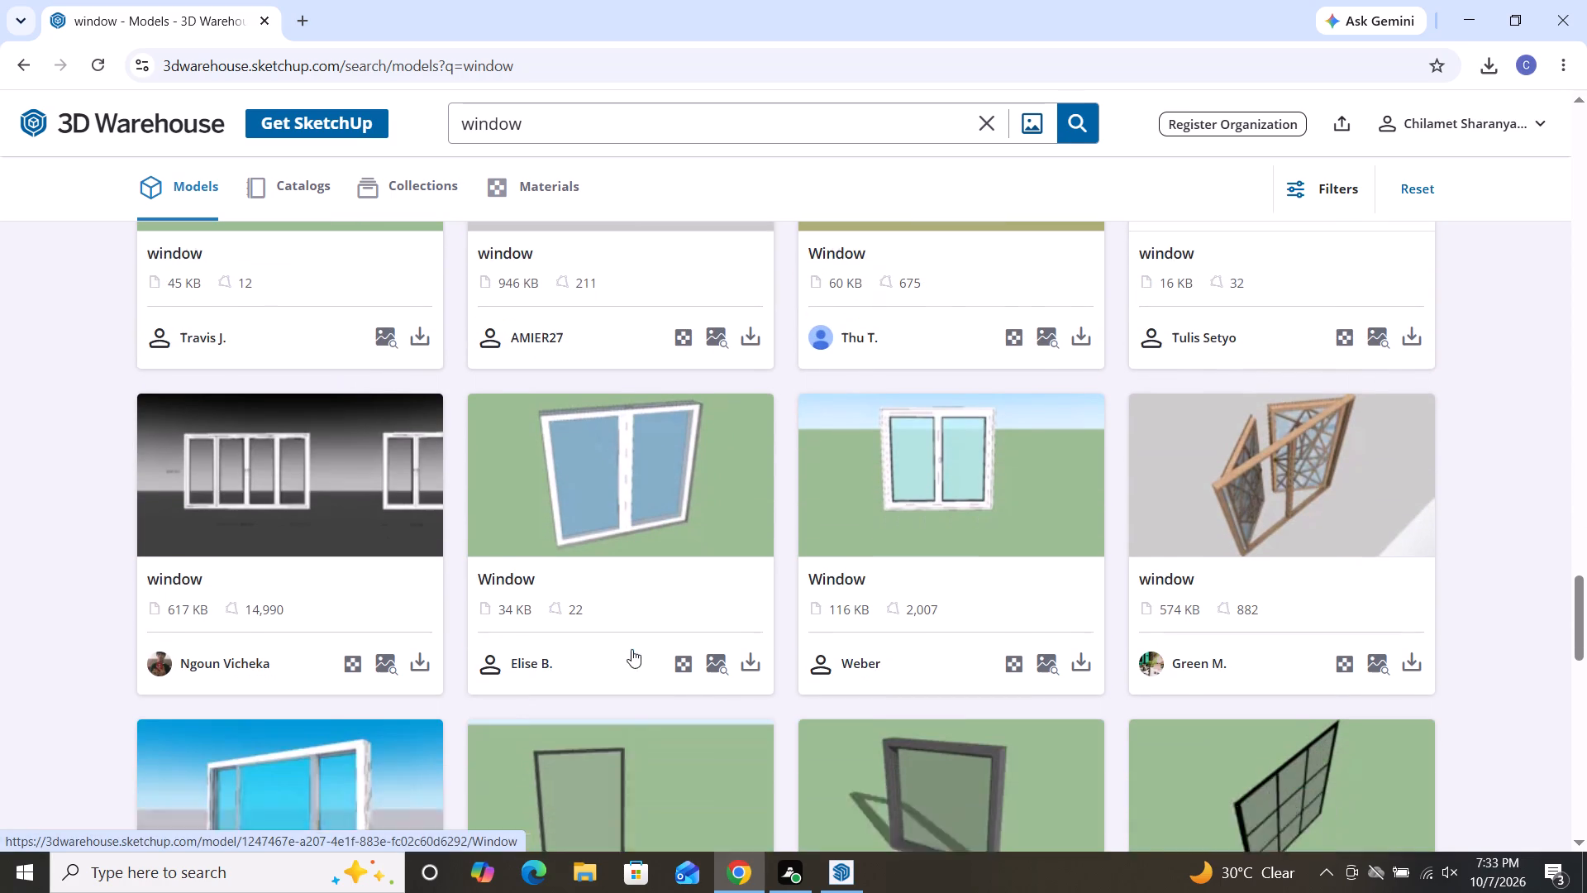
pyautogui.scroll(-4, 631, 649)
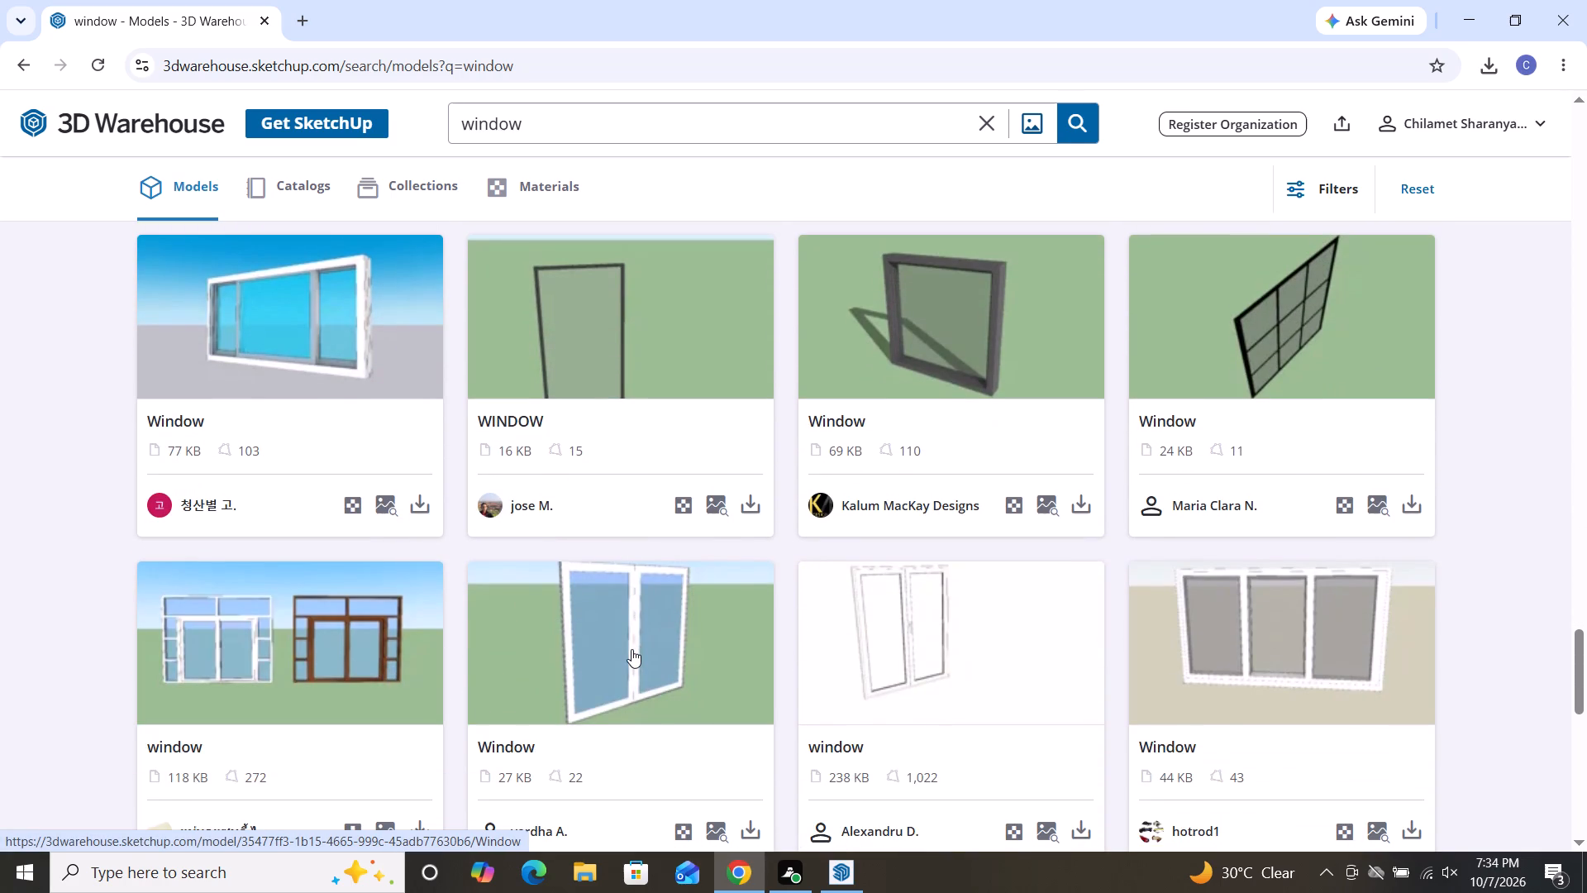
pyautogui.scroll(4, 631, 649)
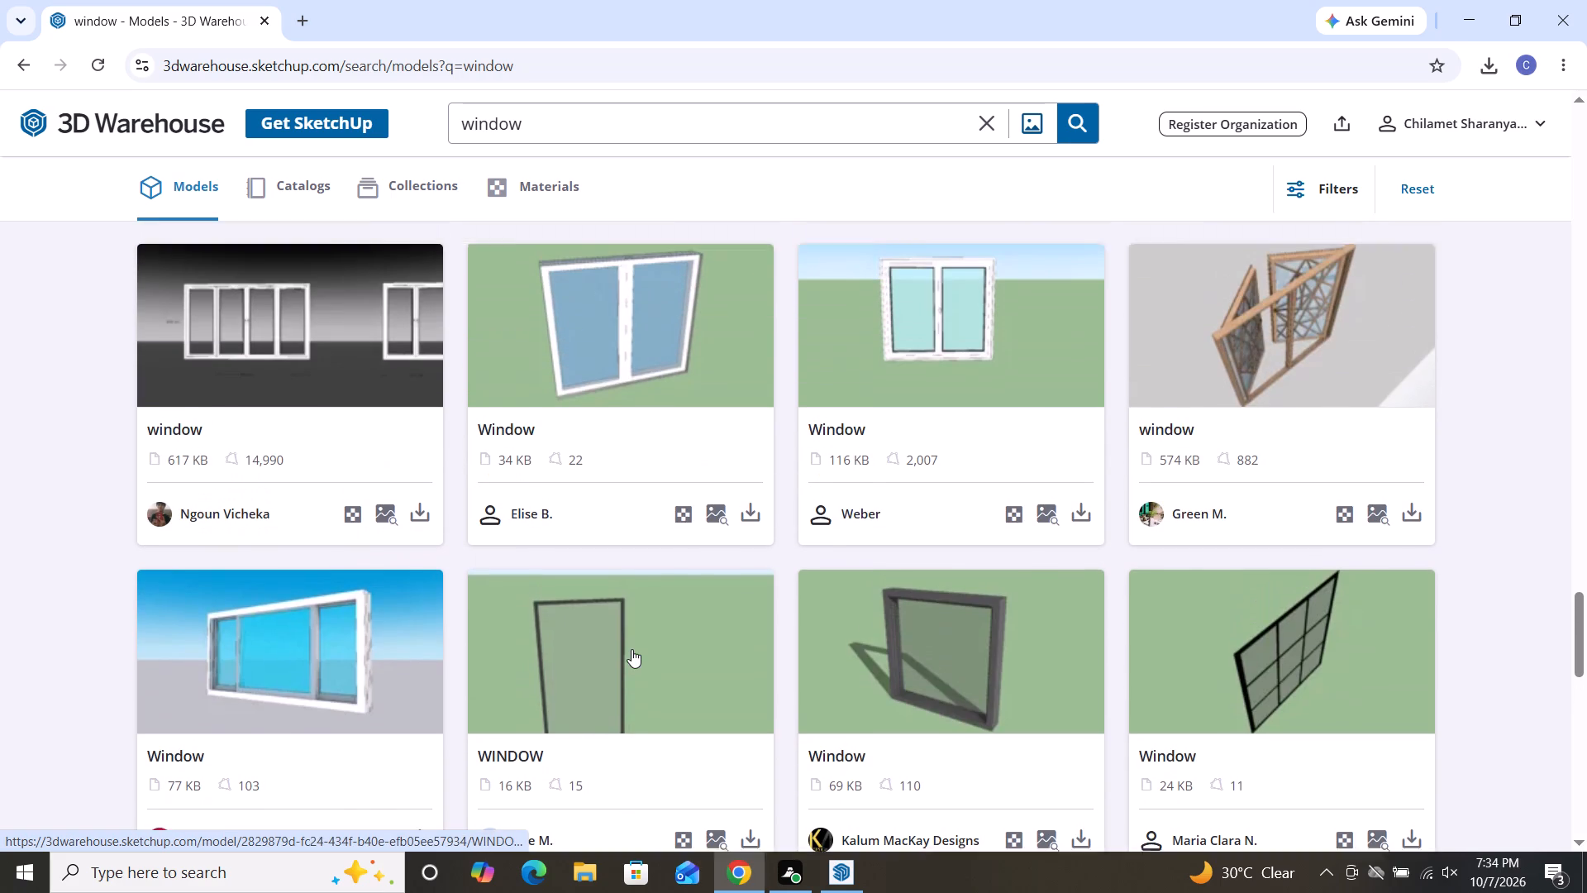
pyautogui.scroll(9, 631, 649)
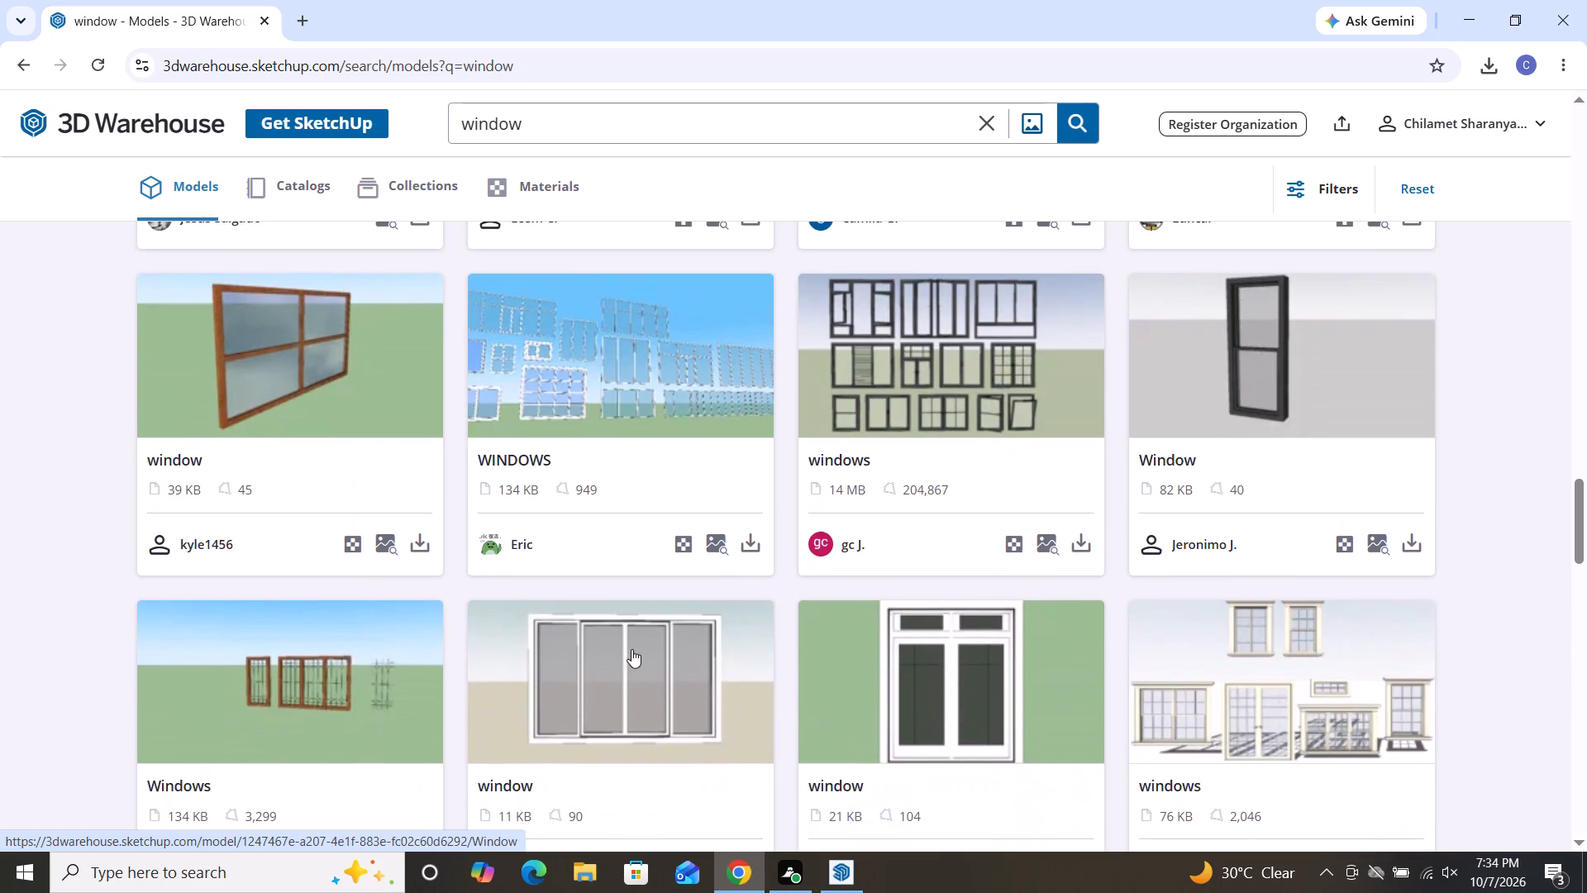
pyautogui.scroll(6, 631, 649)
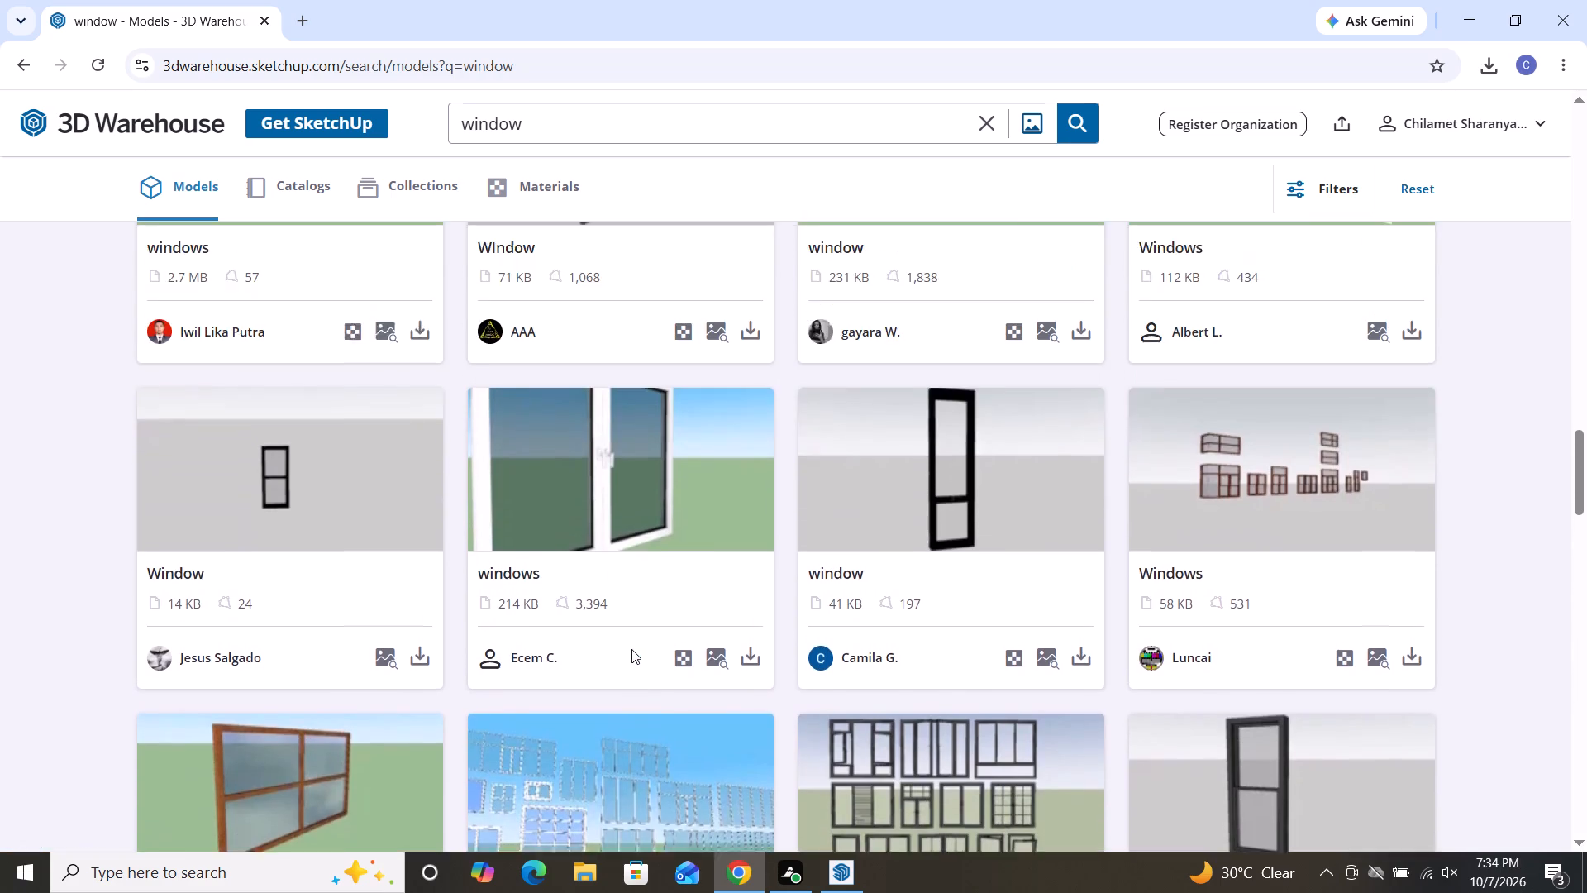
pyautogui.scroll(-2, 631, 649)
pyautogui.scroll(5, 631, 649)
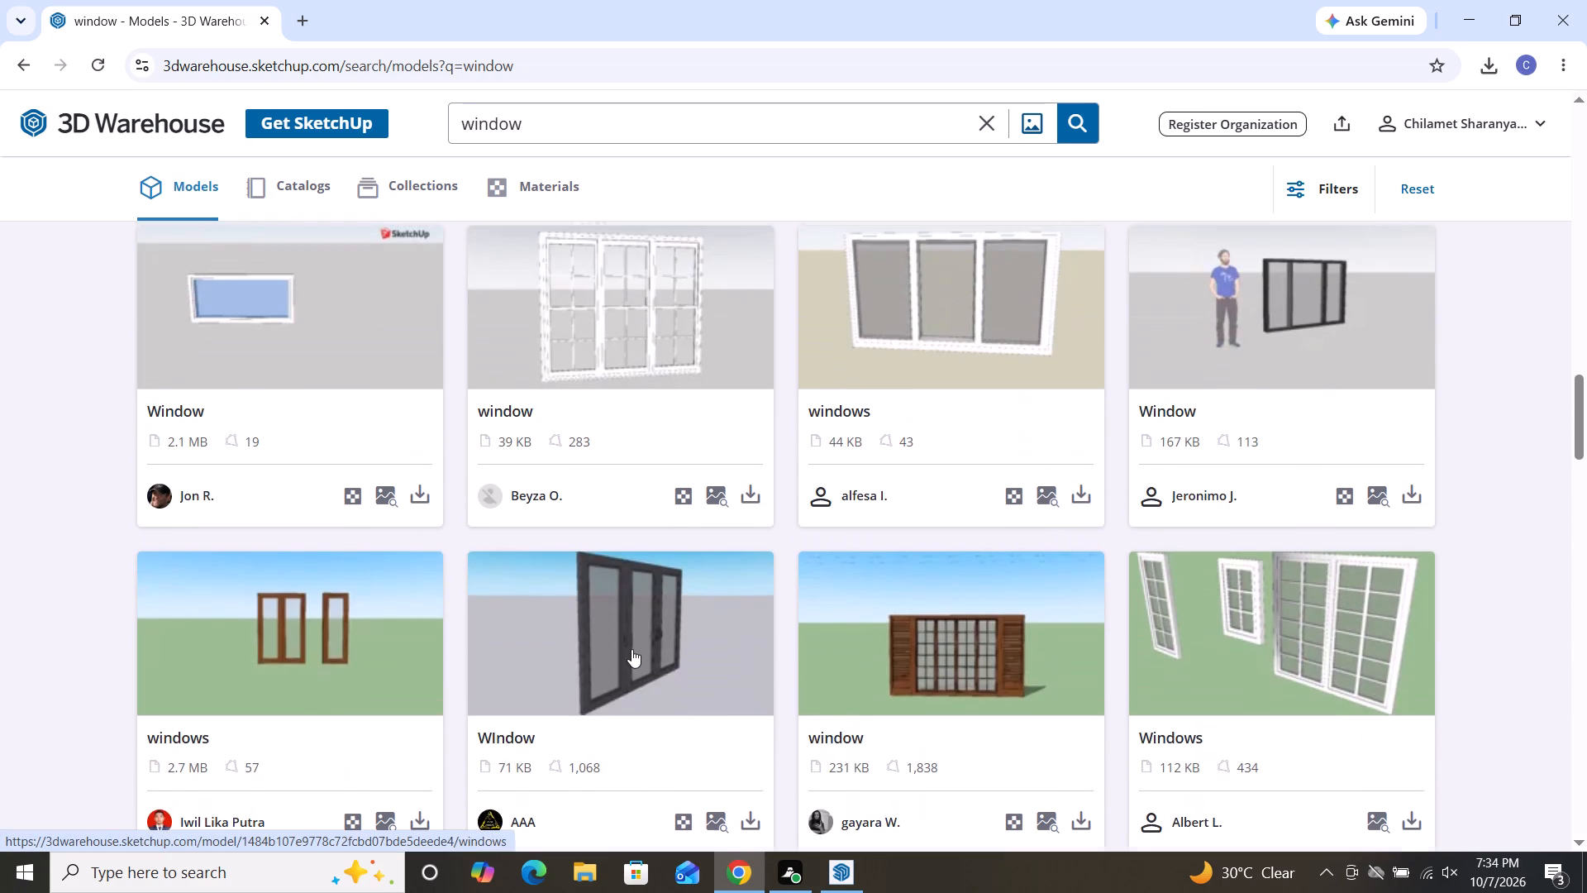
pyautogui.scroll(-2, 360, 599)
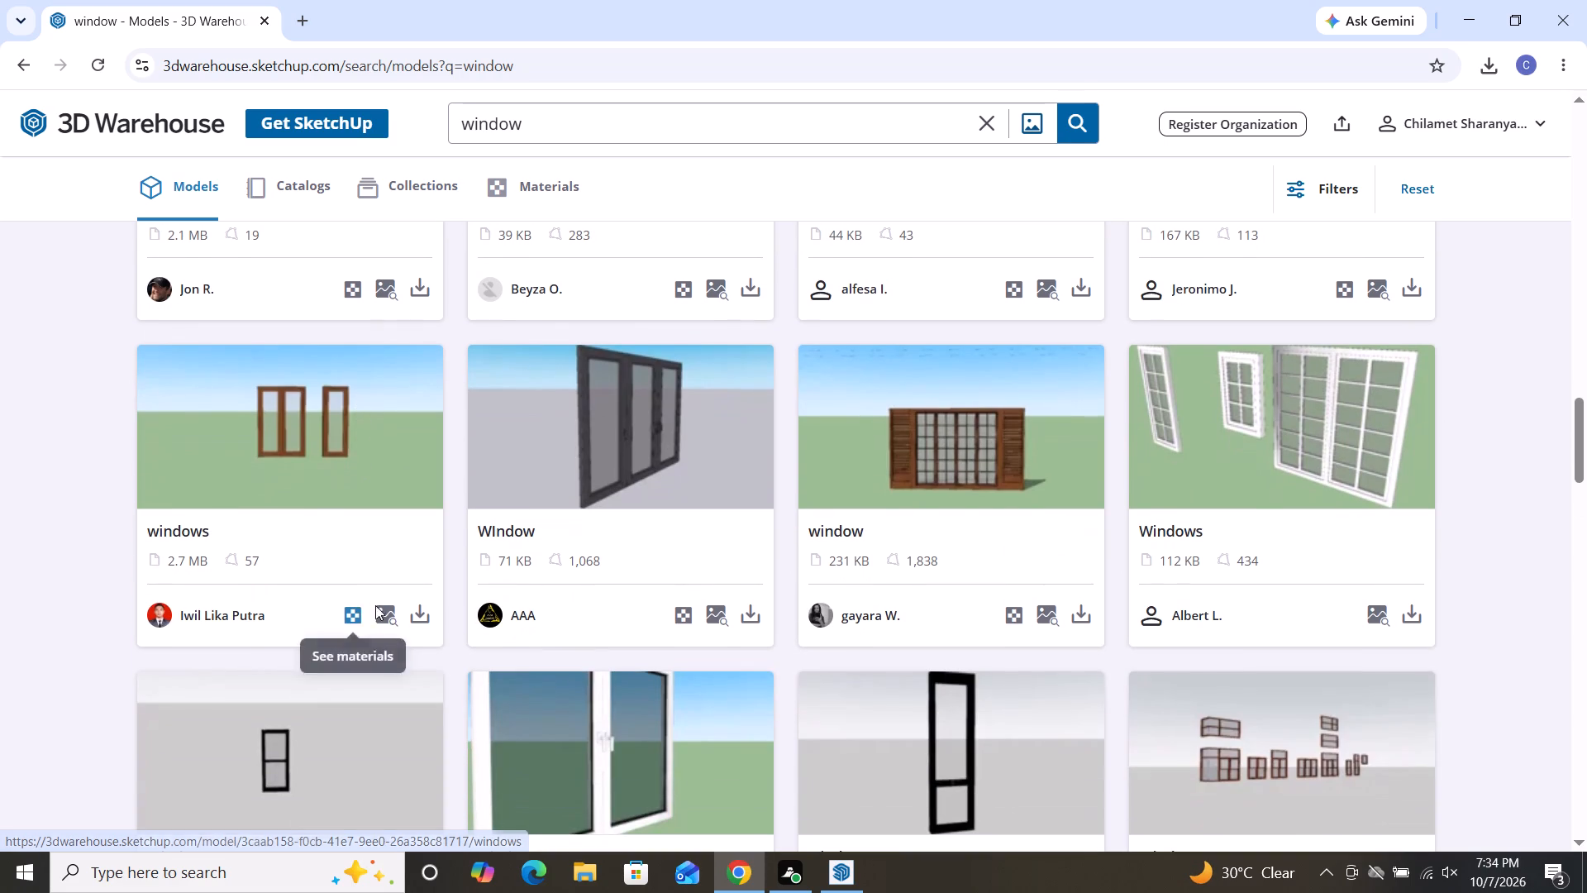
# Download the 2.7 MB windows model with the brown double and single wooden frames as a SketchUp file.
pyautogui.click(420, 609)
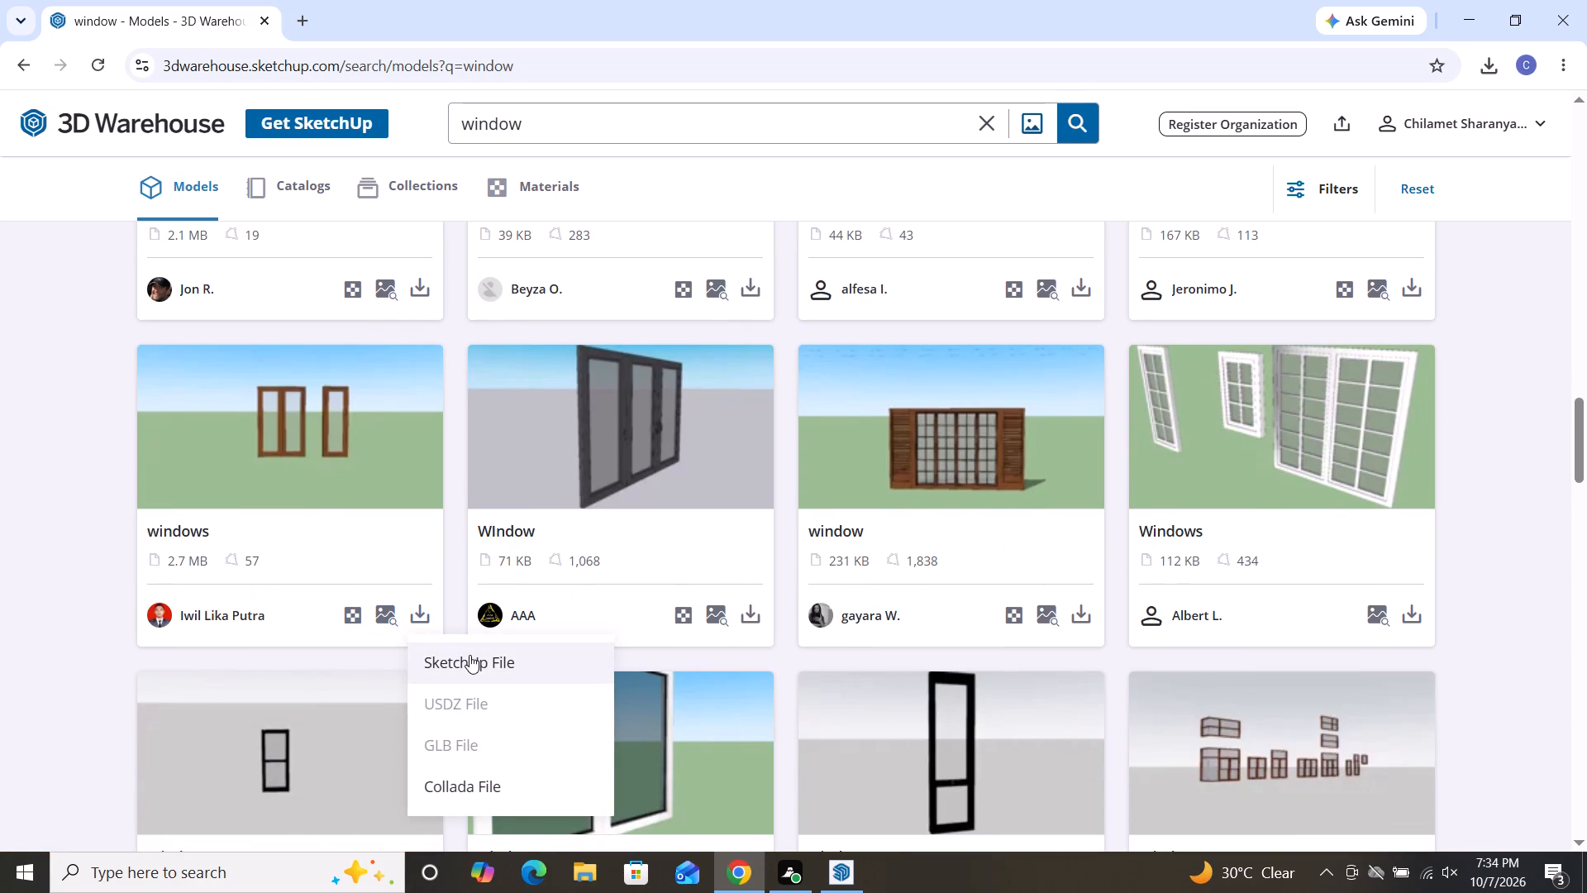
pyautogui.click(469, 655)
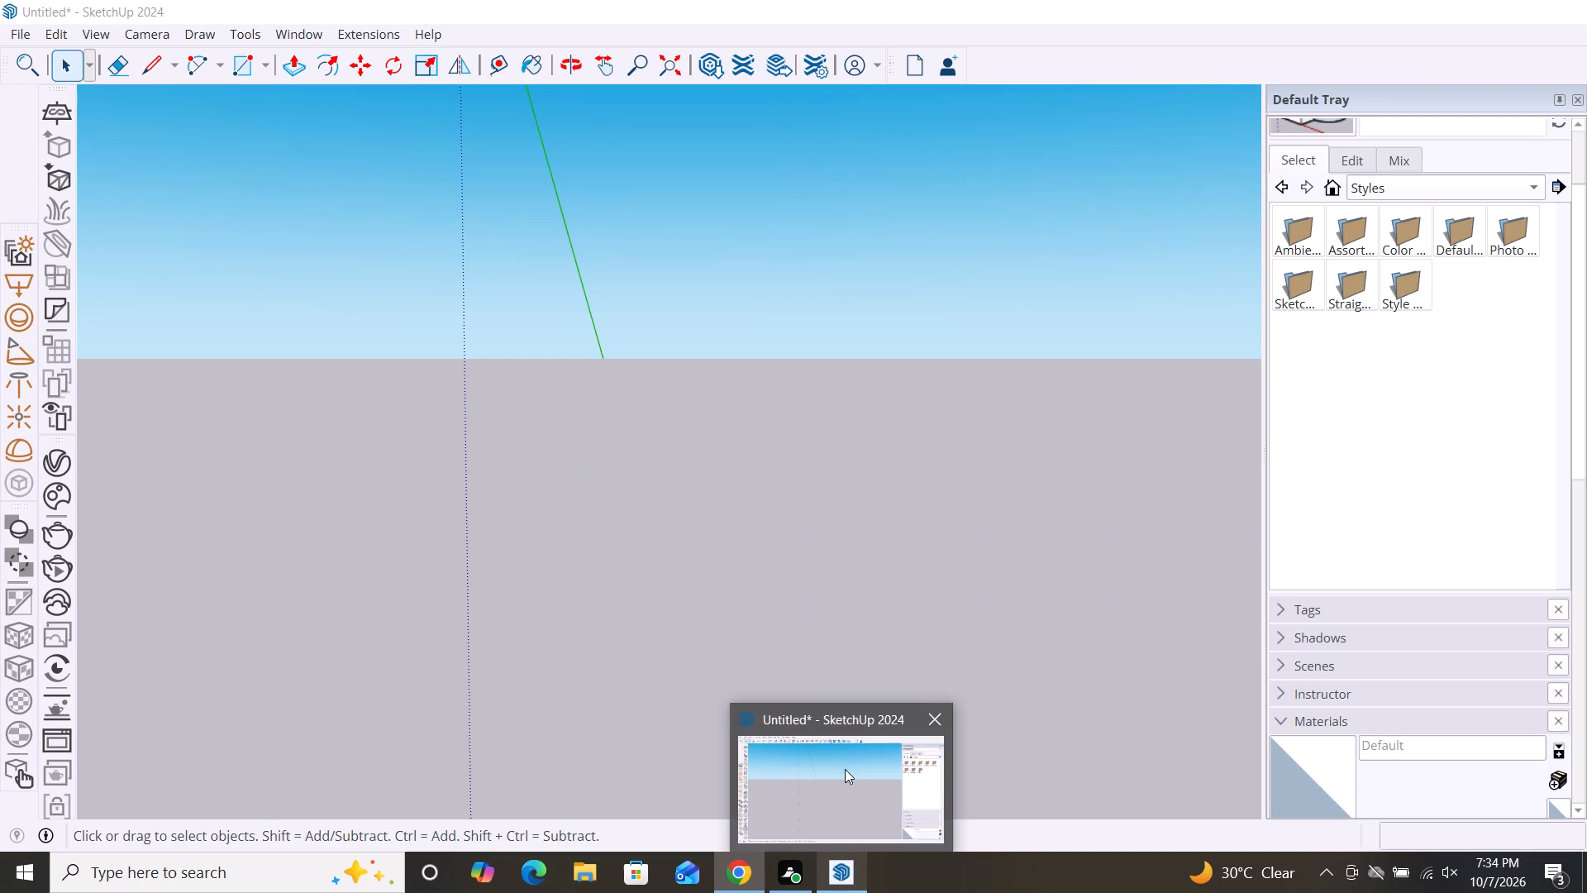
pyautogui.scroll(-3, 675, 489)
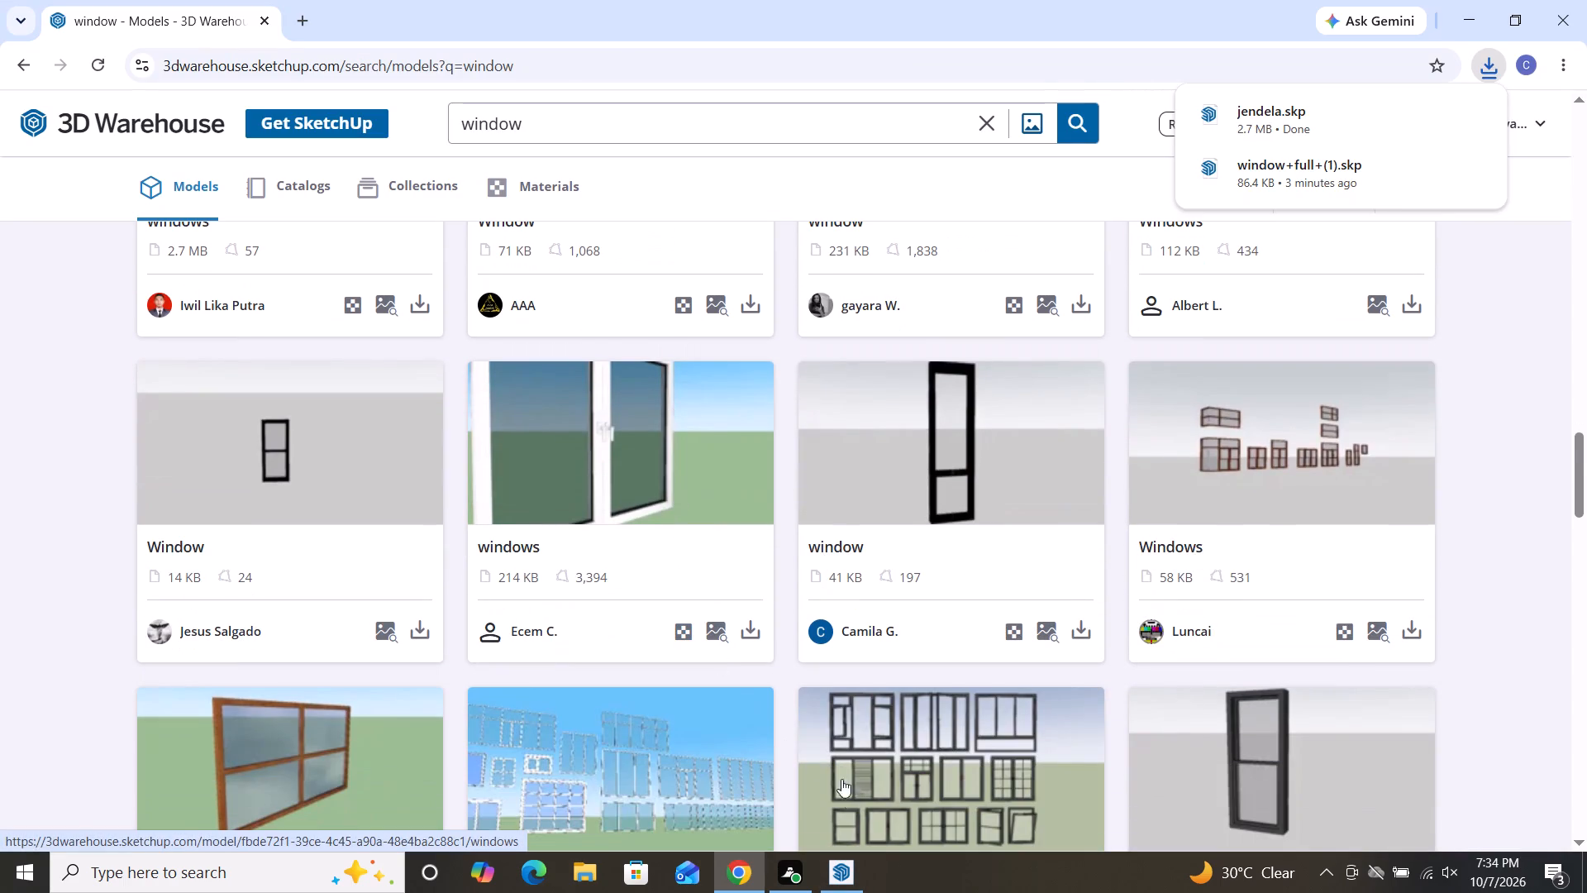
# Switch to SketchUp, import the jendela model from the Downloads folder and place it in the open space beside the house.
pyautogui.click(849, 876)
pyautogui.scroll(-6, 765, 571)
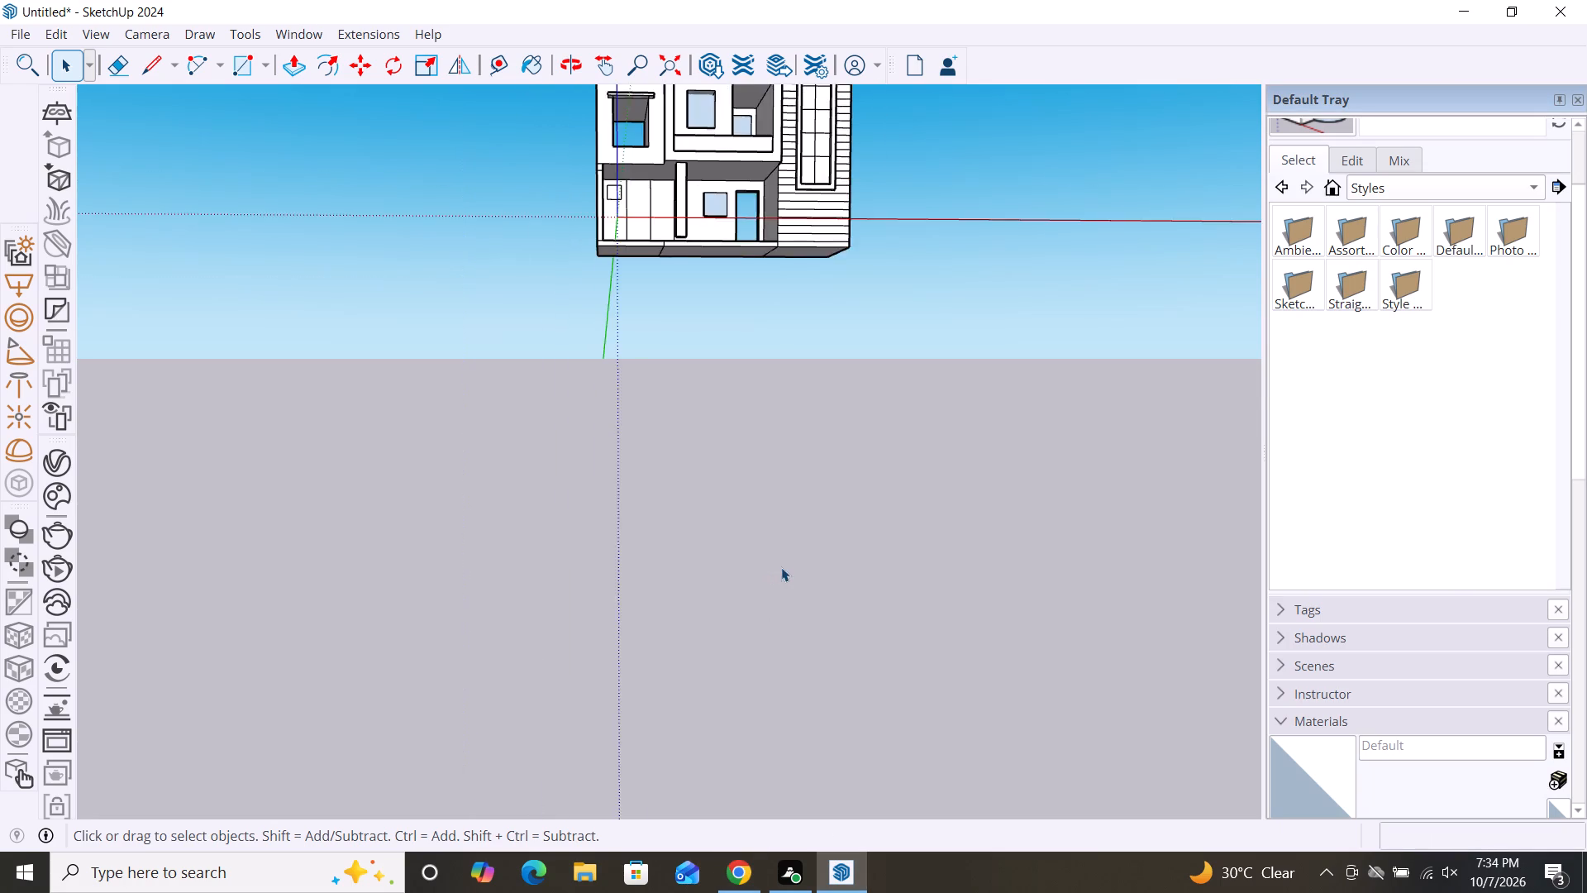
pyautogui.scroll(-8, 781, 567)
pyautogui.moveTo(793, 559); pyautogui.dragTo(620, 598, button='middle')
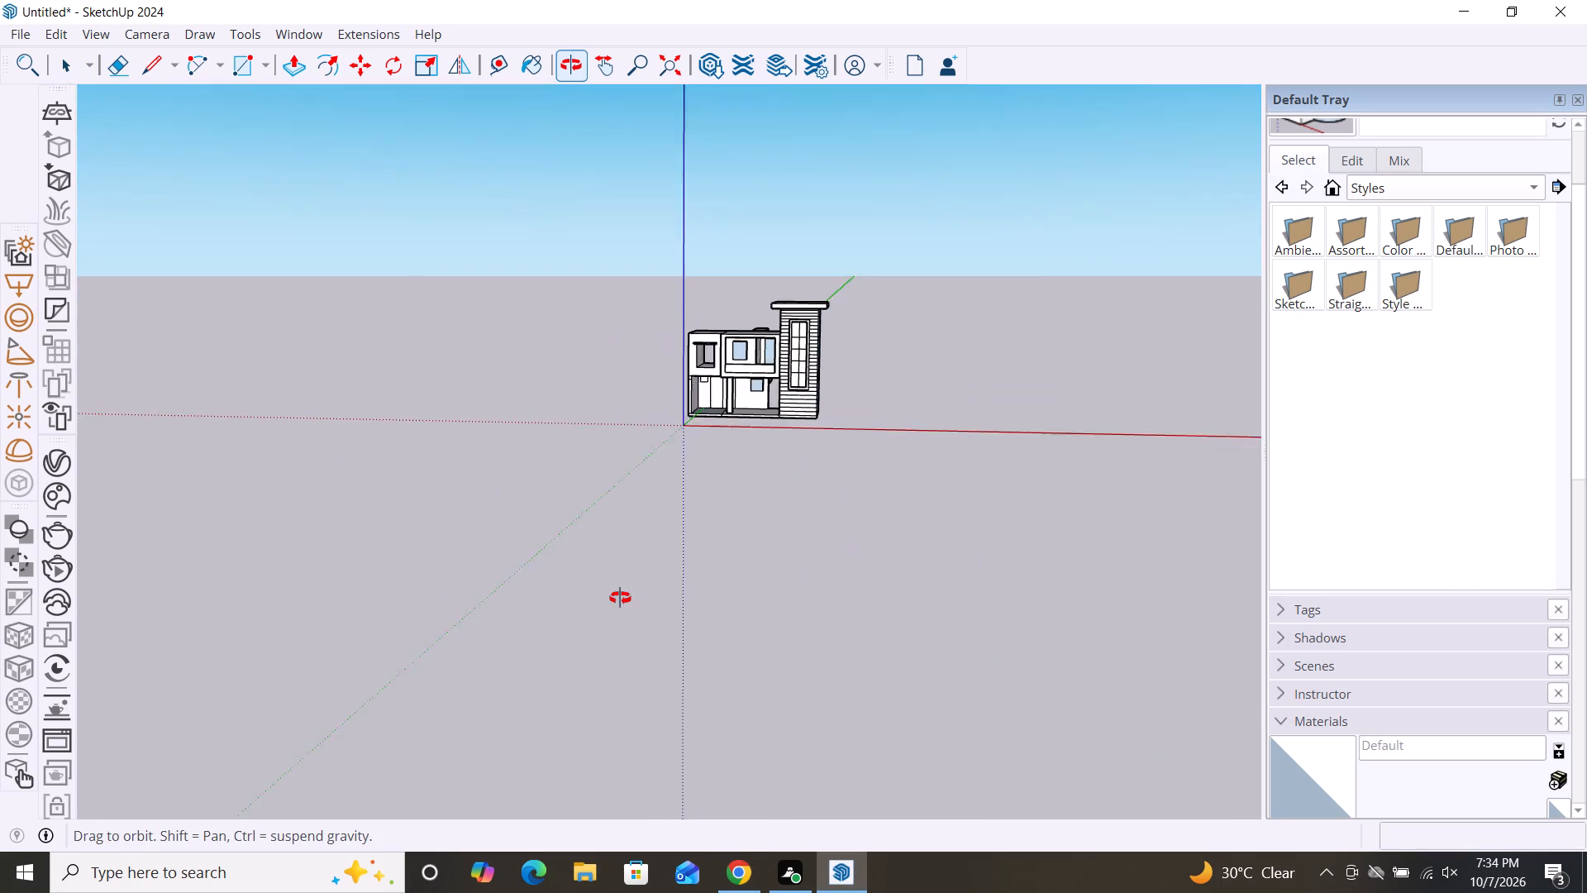
pyautogui.moveTo(620, 598); pyautogui.dragTo(608, 601, button='middle')
pyautogui.moveTo(679, 405); pyautogui.dragTo(753, 418, button='middle')
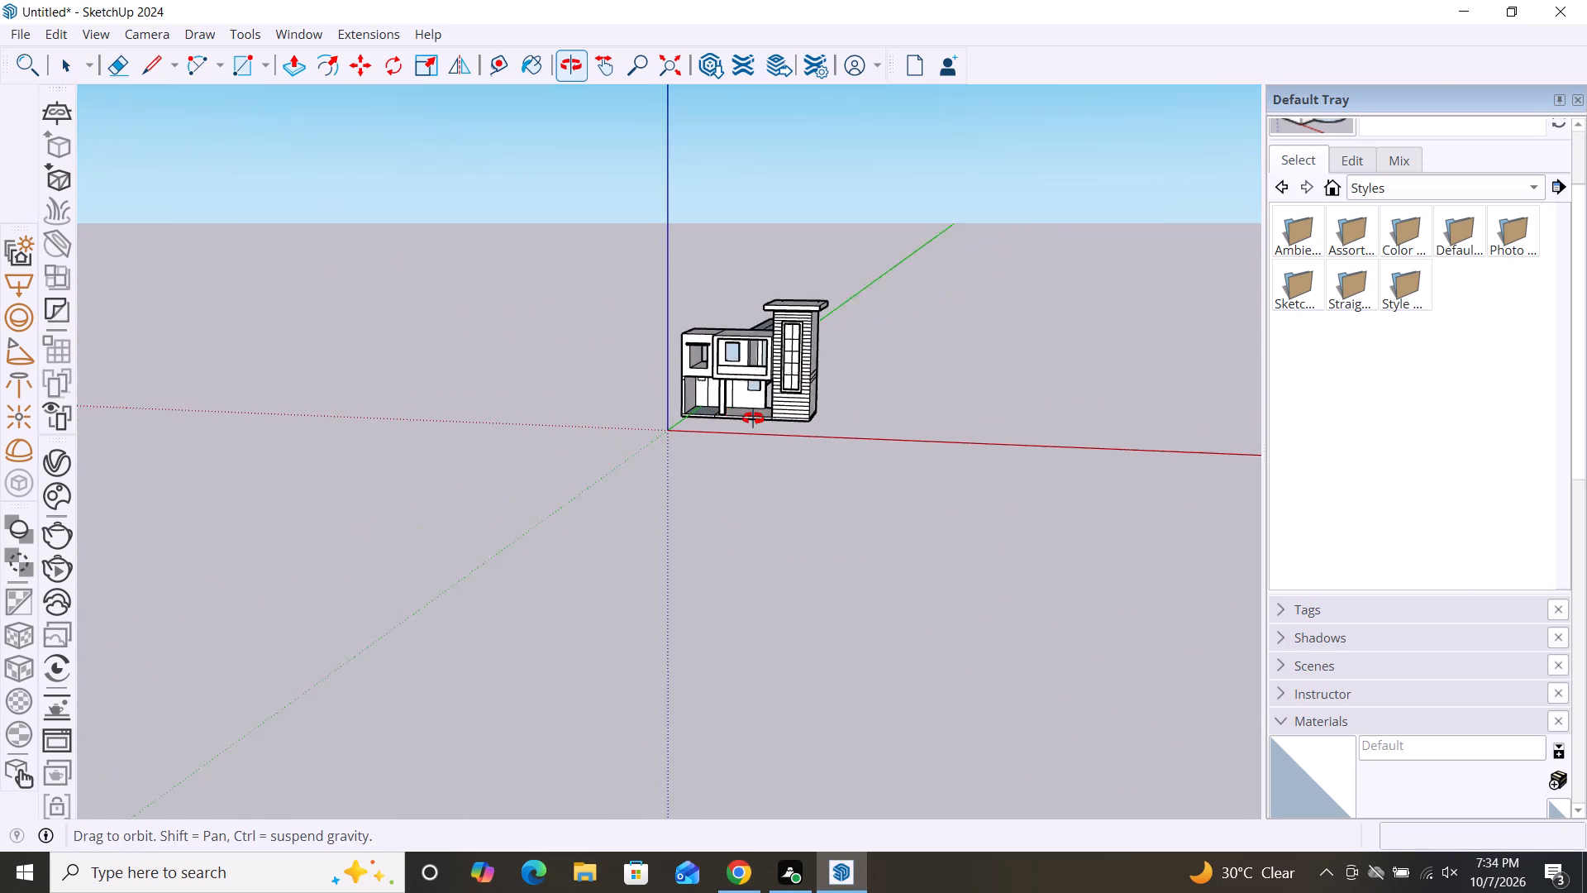
pyautogui.moveTo(753, 418); pyautogui.dragTo(755, 418, button='middle')
pyautogui.scroll(11, 725, 380)
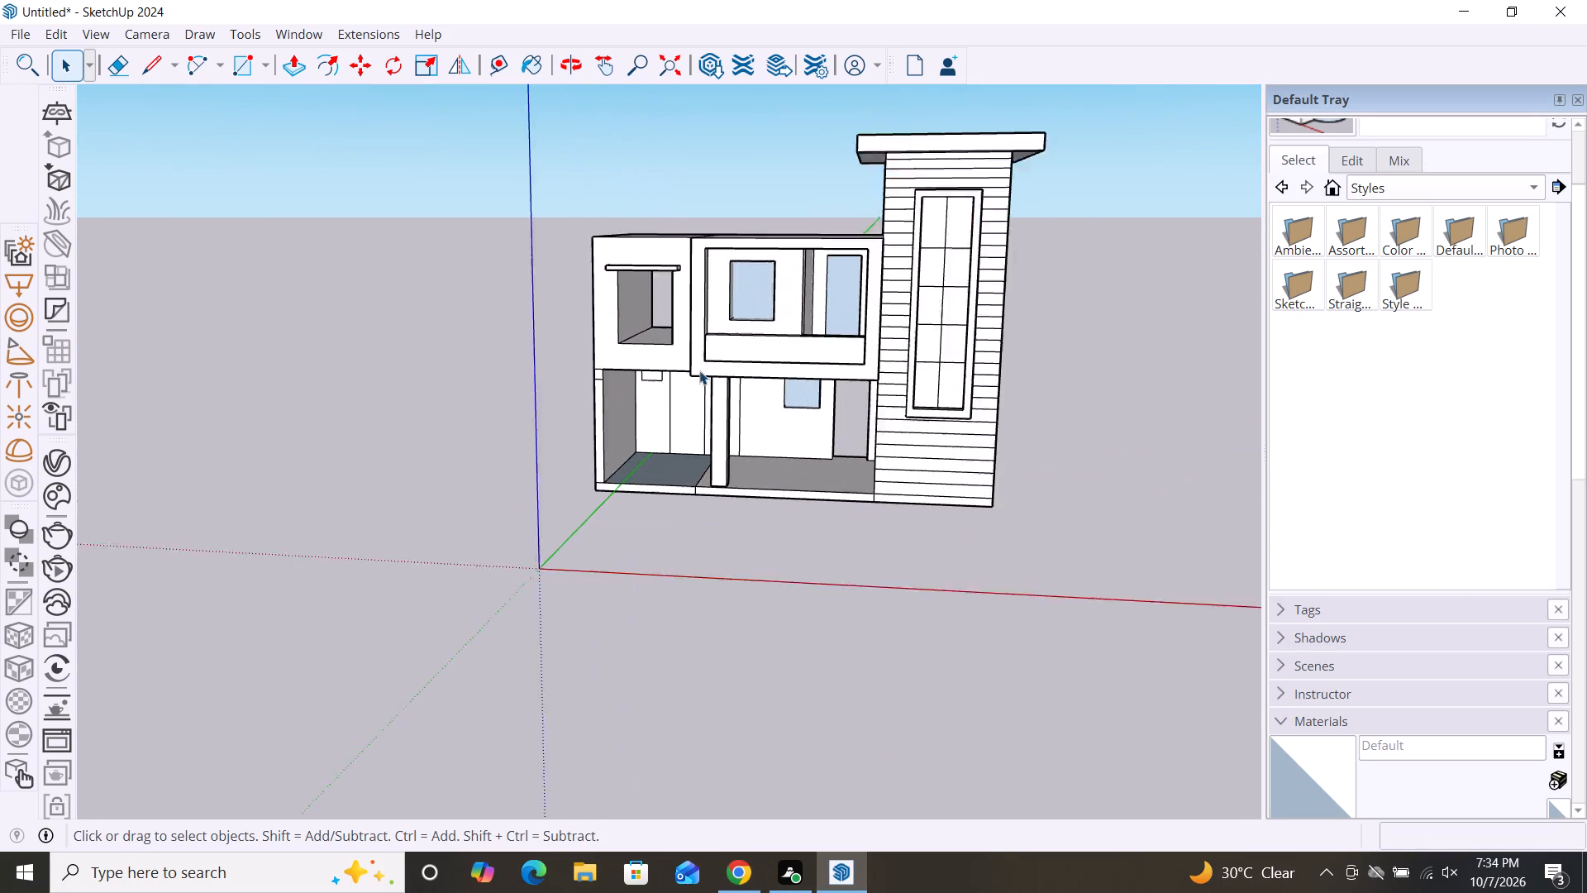
pyautogui.scroll(2, 699, 370)
pyautogui.scroll(-1, 541, 406)
pyautogui.moveTo(741, 470); pyautogui.dragTo(774, 480, button='middle')
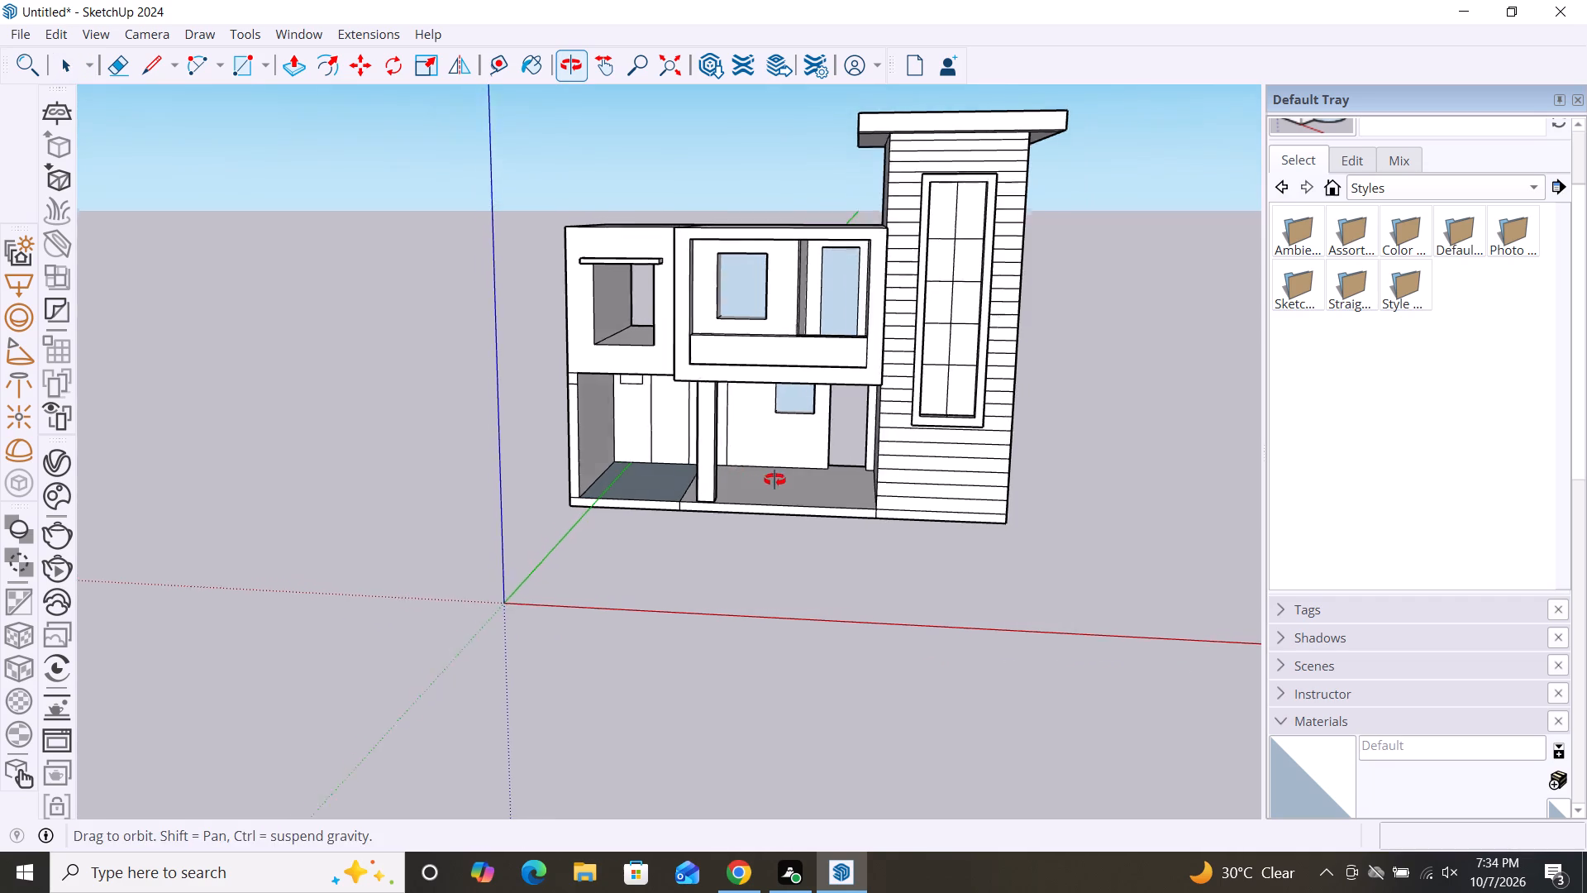
pyautogui.moveTo(774, 480); pyautogui.dragTo(779, 481, button='middle')
pyautogui.scroll(3, 697, 427)
pyautogui.scroll(-2, 697, 425)
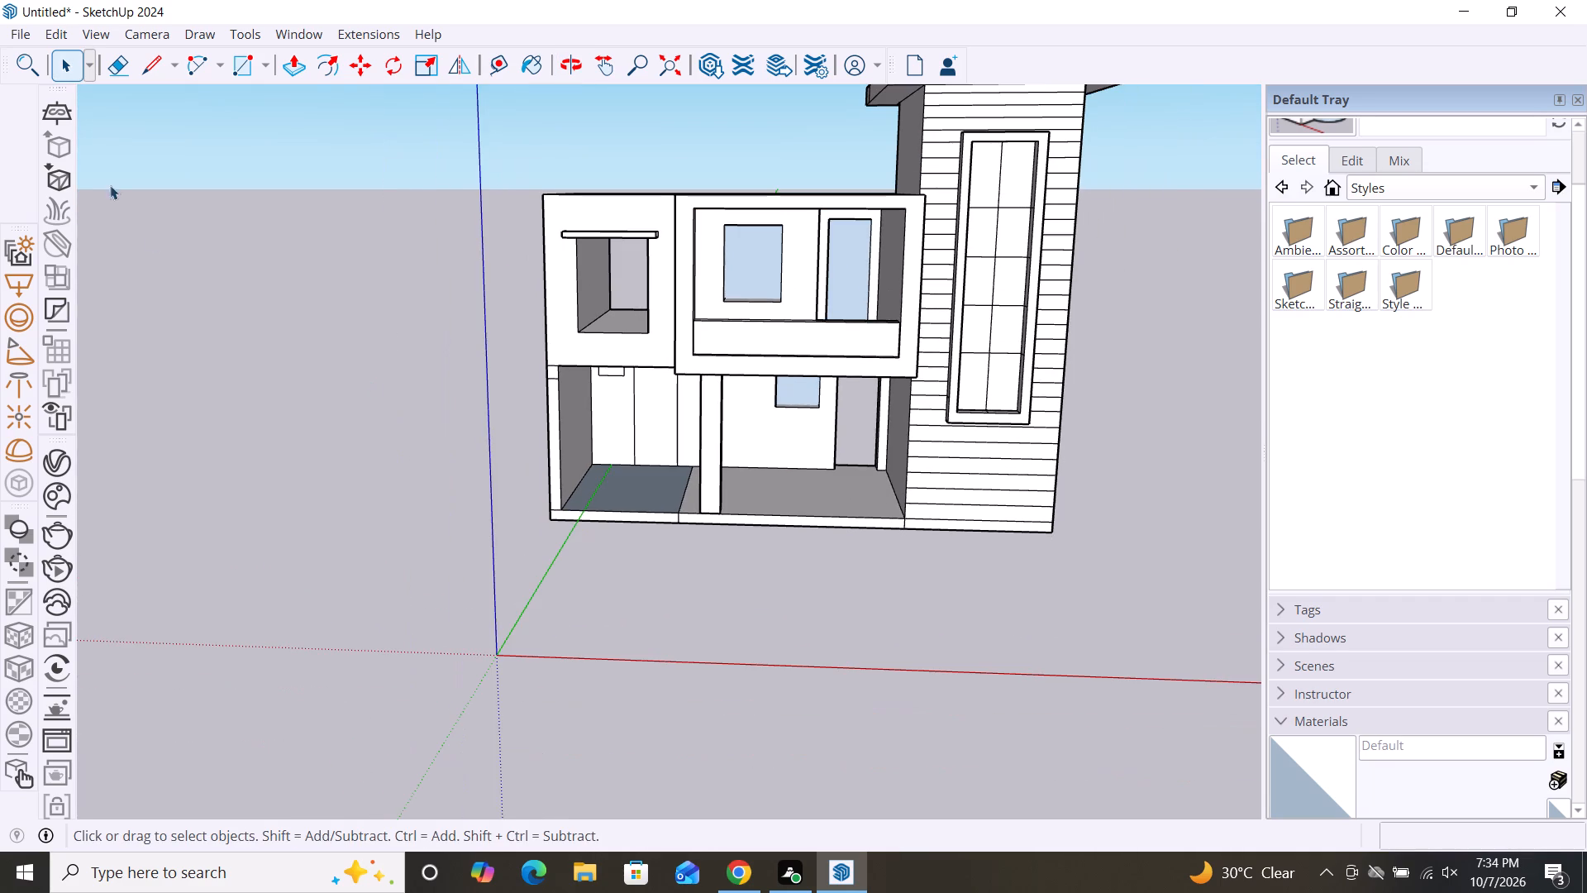
pyautogui.click(17, 30)
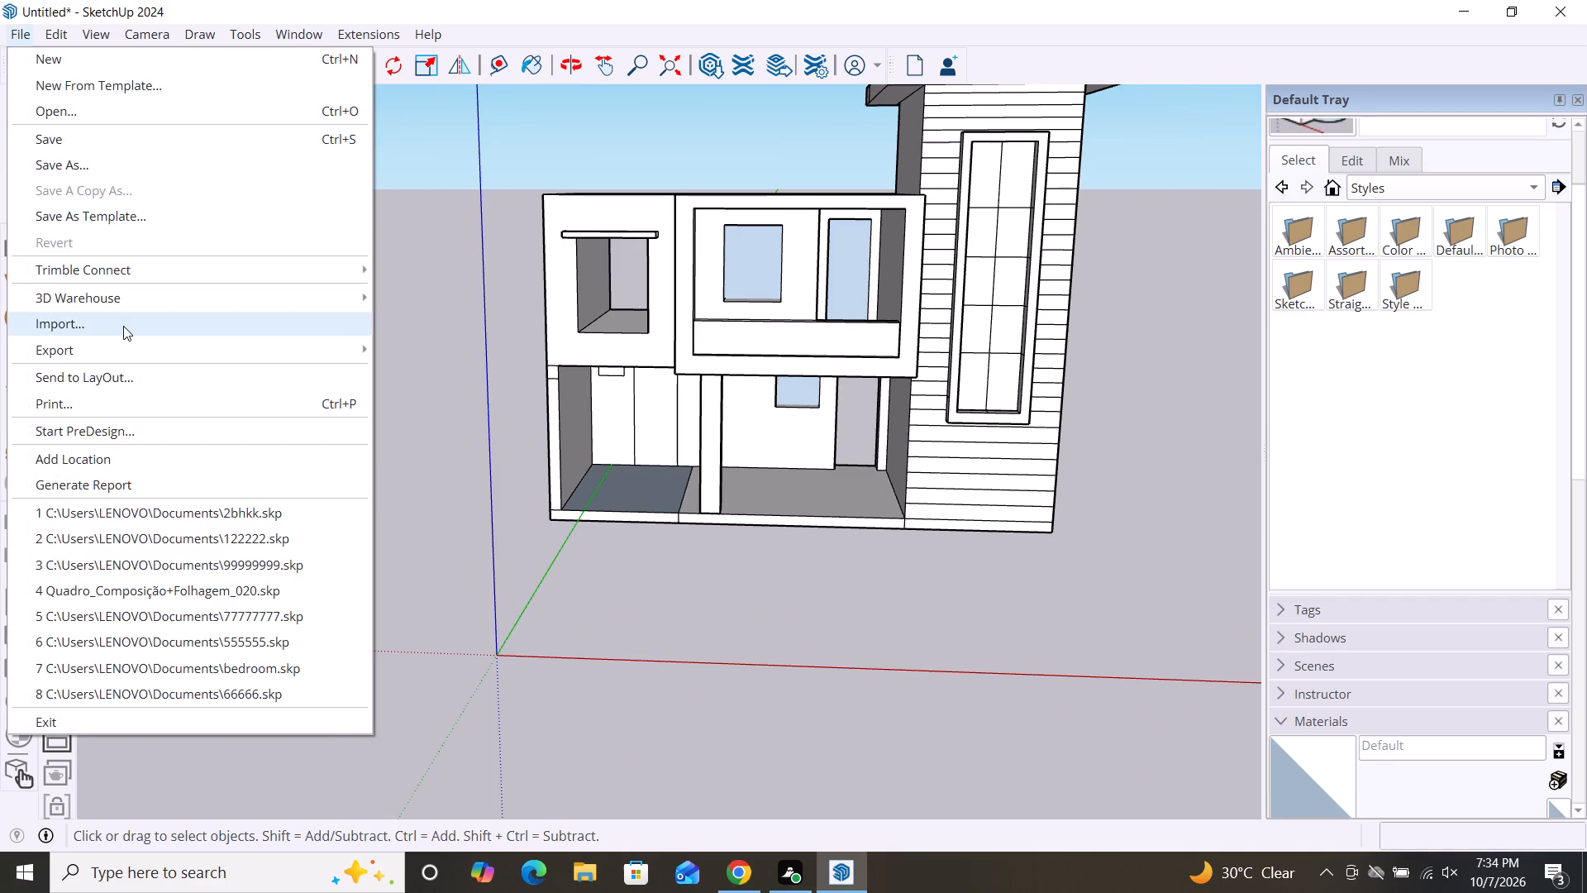
pyautogui.click(123, 326)
pyautogui.click(224, 234)
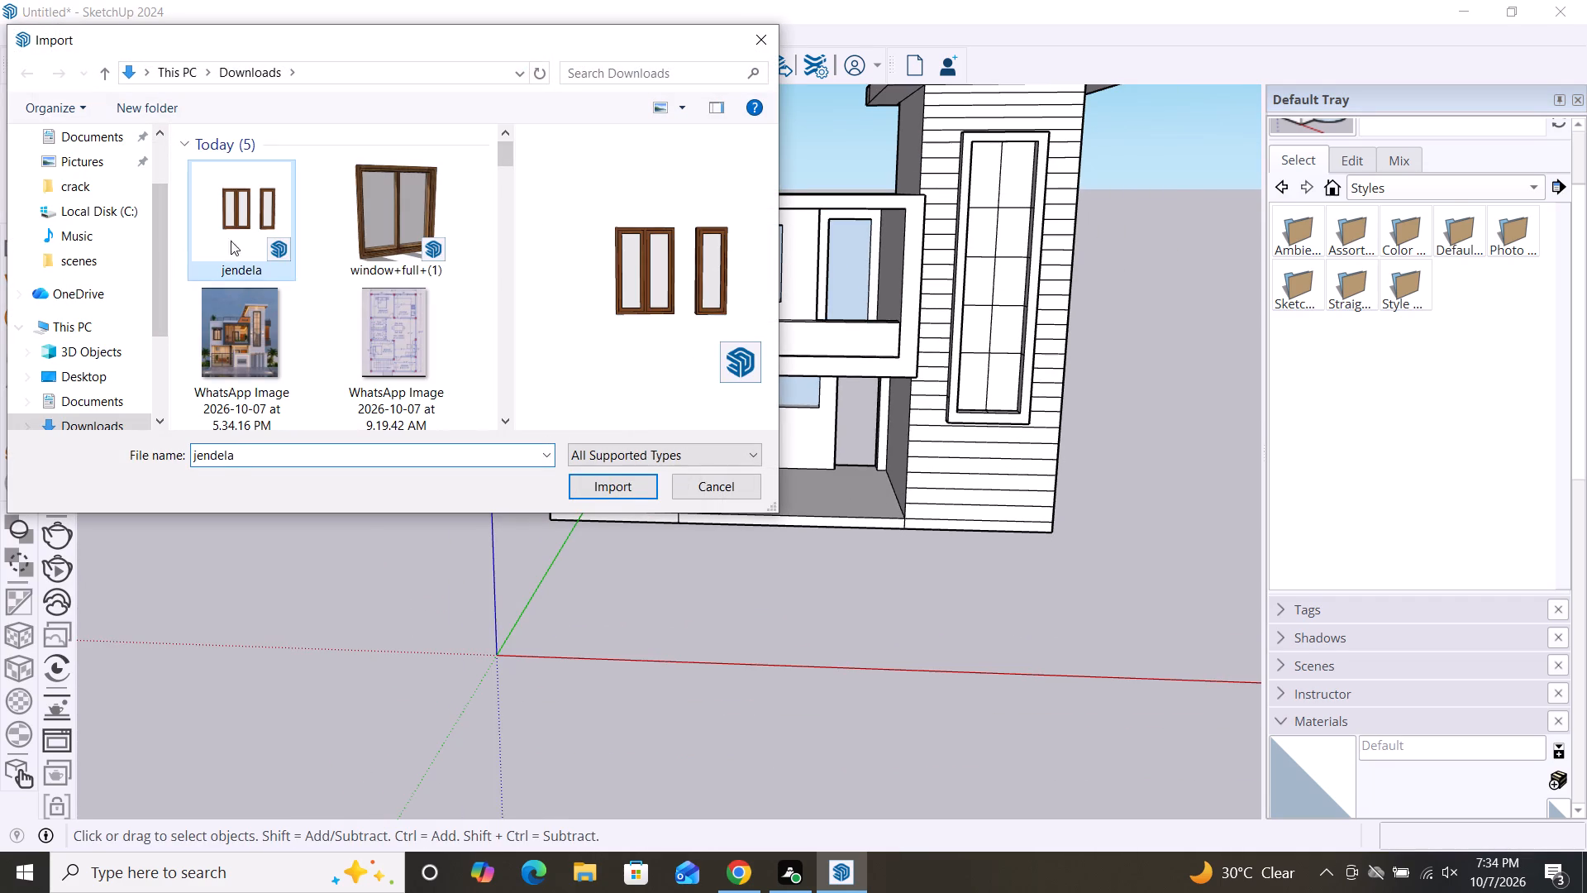
pyautogui.click(613, 490)
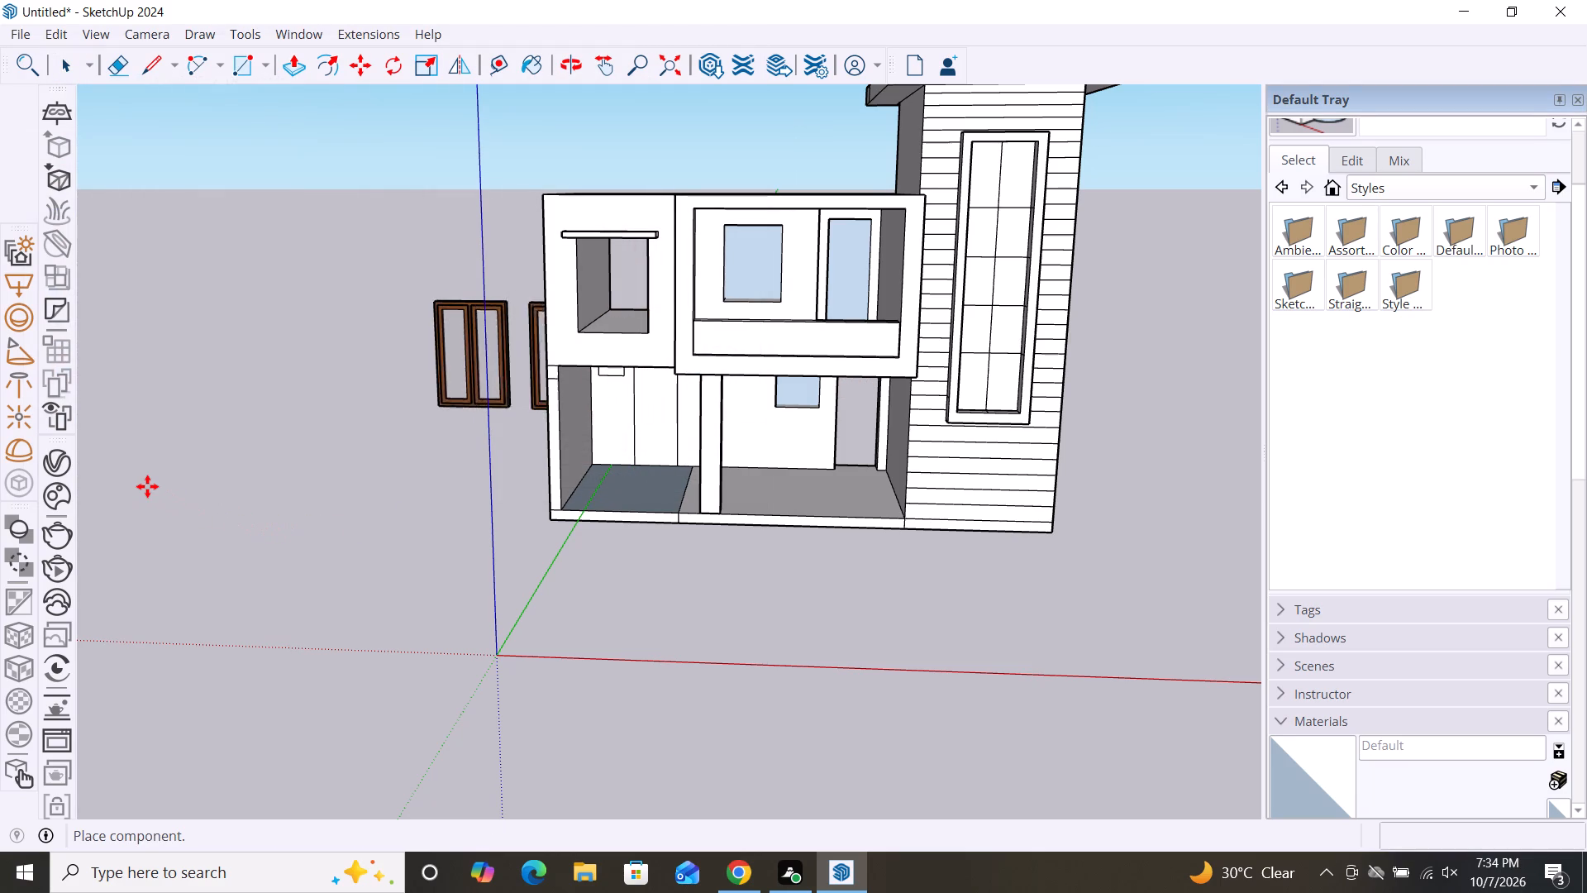
pyautogui.click(143, 434)
pyautogui.scroll(1, 426, 270)
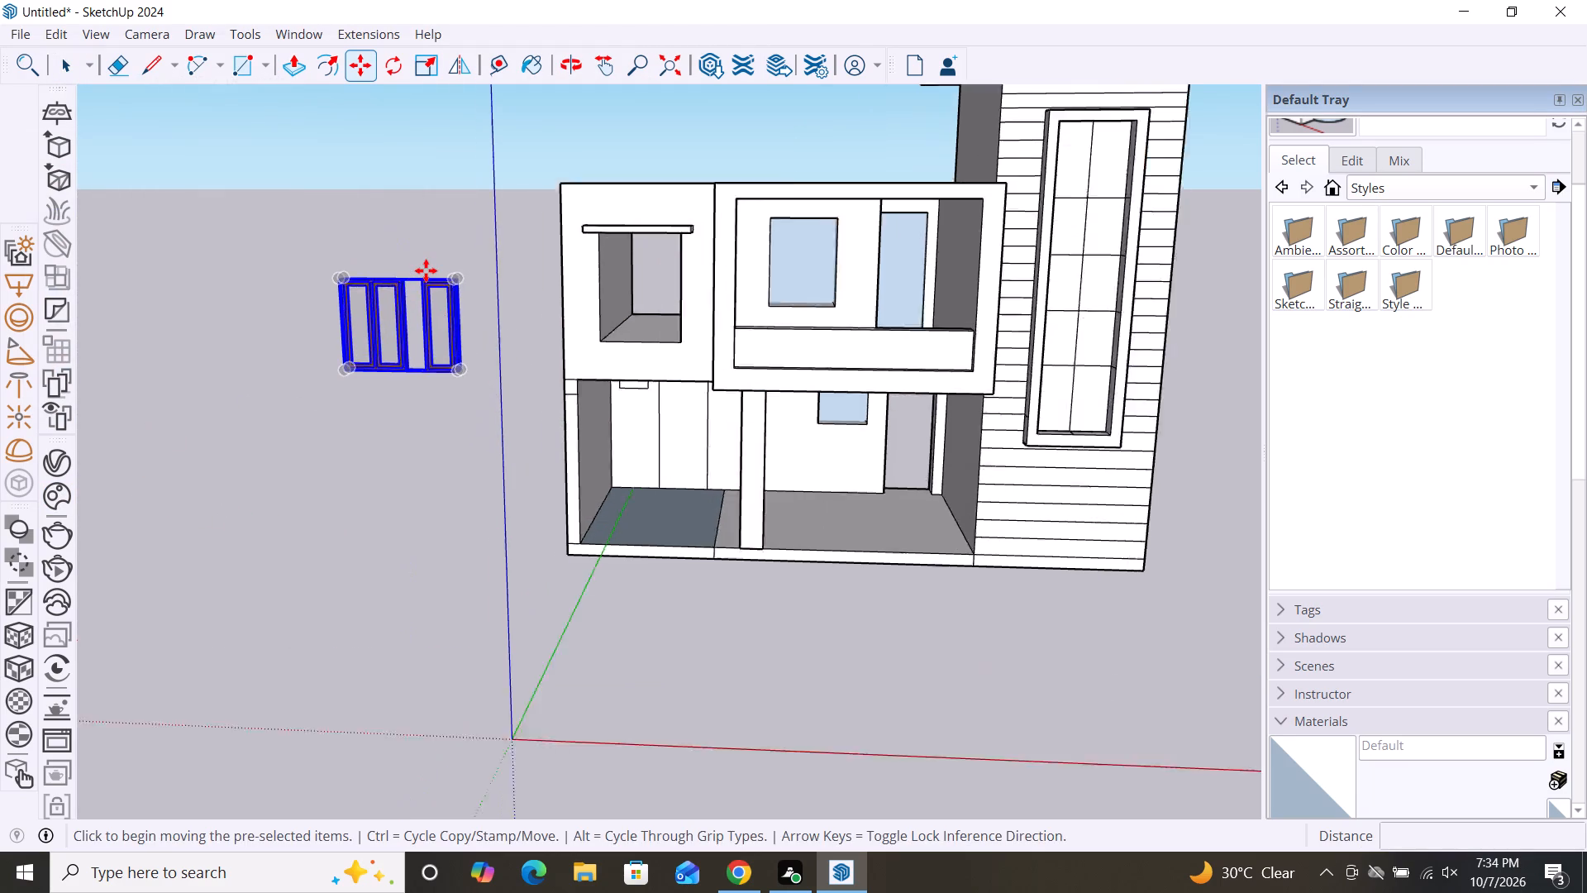
pyautogui.scroll(7, 426, 270)
pyautogui.press('Escape')
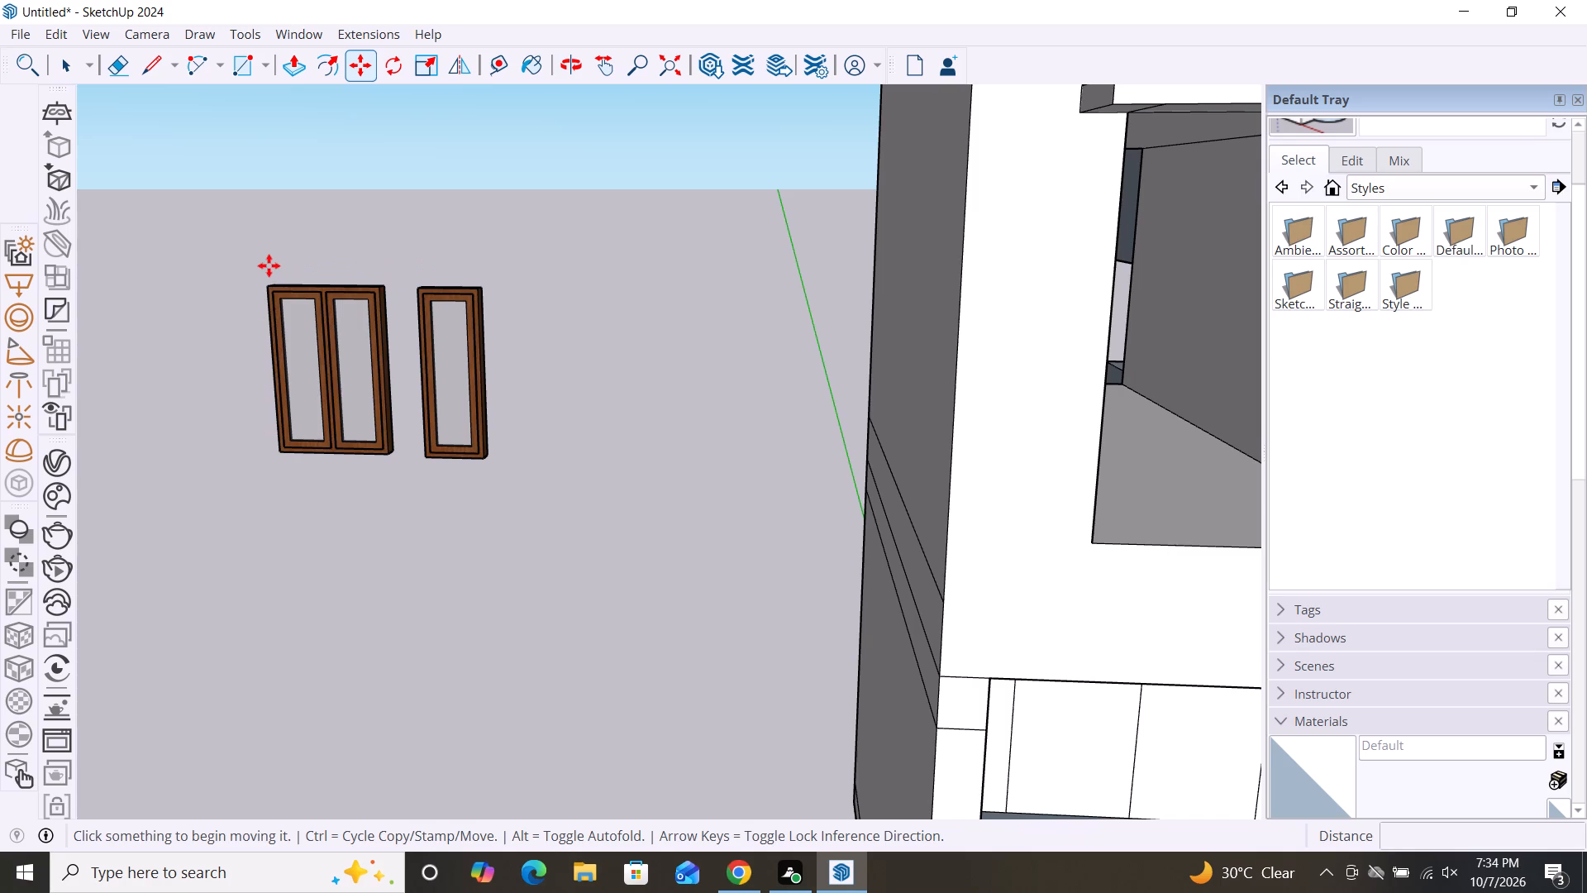
pyautogui.press('space')
# Delete the imported jendela model with the double and single brown frames from the open space beside the house.
pyautogui.click(226, 245)
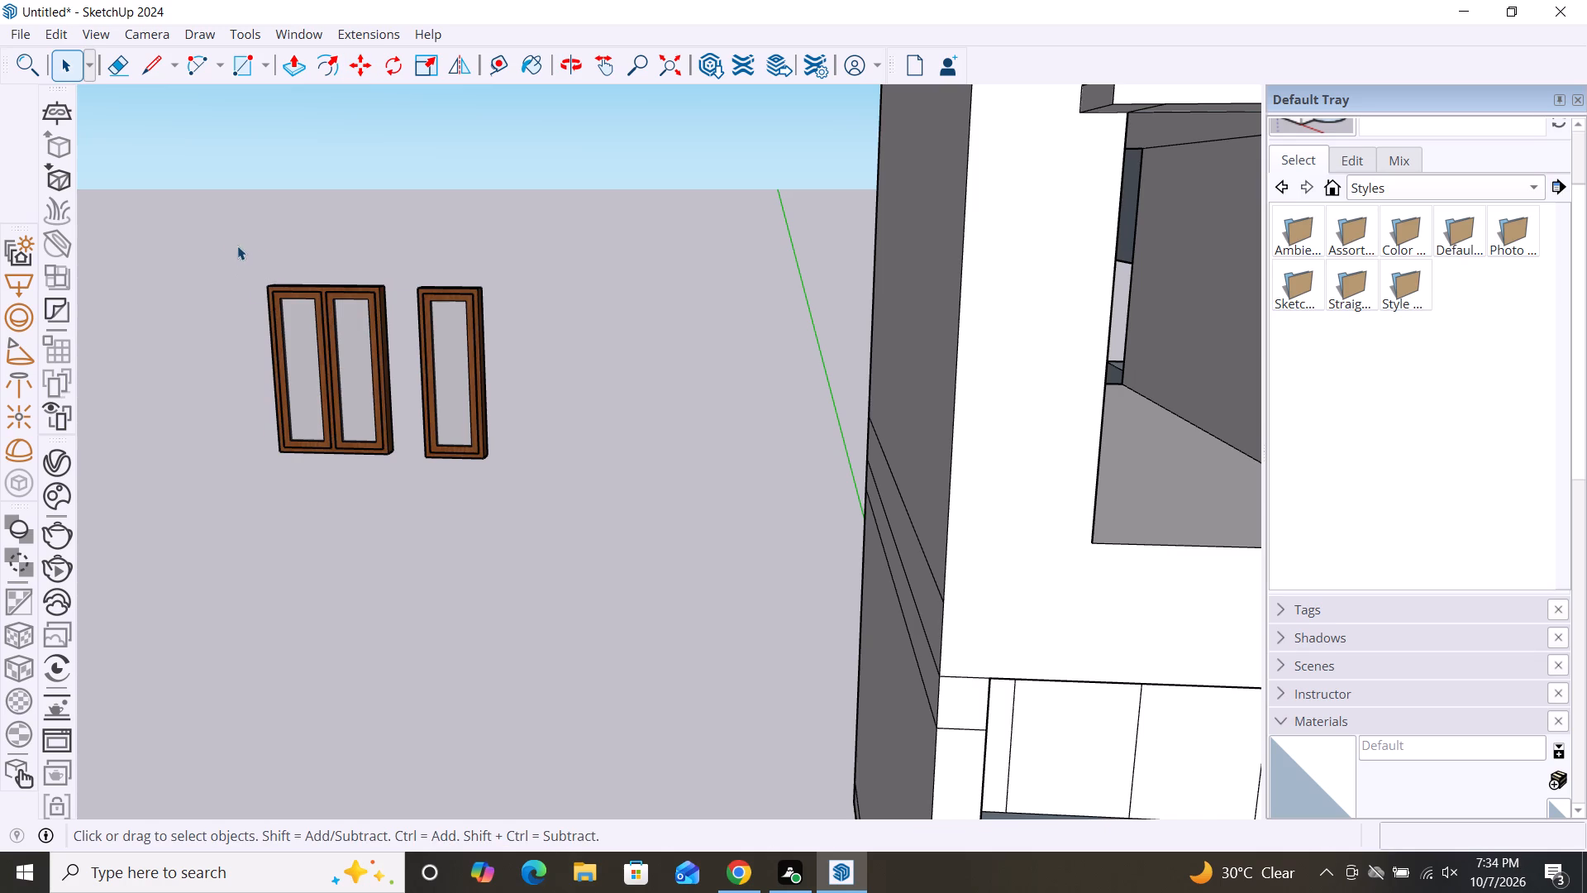
pyautogui.moveTo(227, 241); pyautogui.dragTo(410, 484)
pyautogui.moveTo(410, 484); pyautogui.dragTo(409, 484)
pyautogui.moveTo(240, 247); pyautogui.dragTo(415, 487)
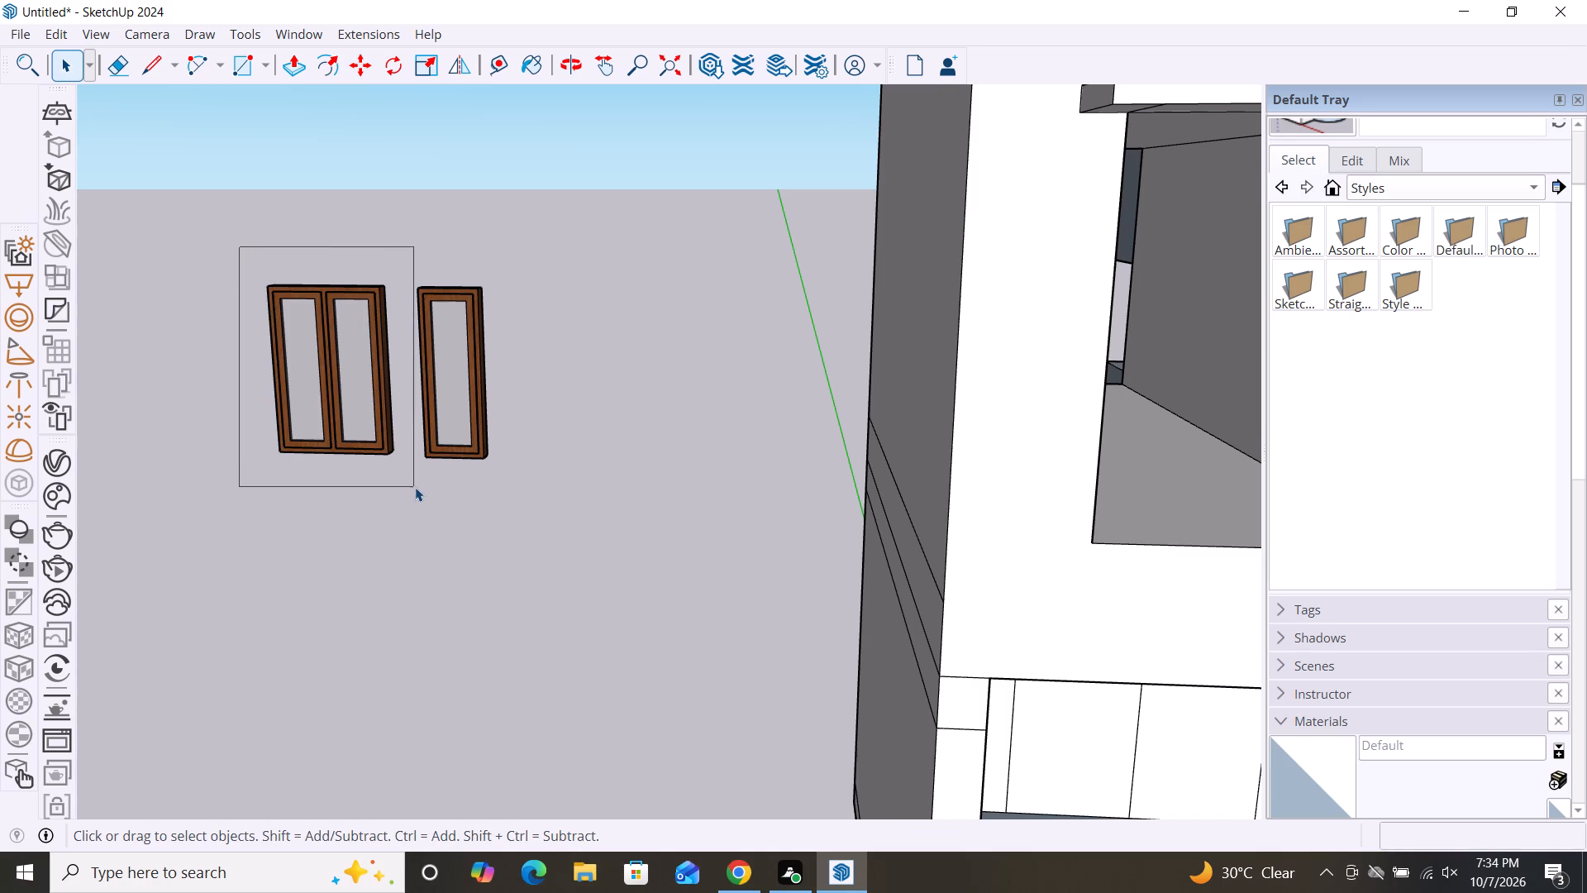
pyautogui.moveTo(415, 487); pyautogui.dragTo(410, 487)
pyautogui.click(408, 487)
pyautogui.scroll(5, 389, 413)
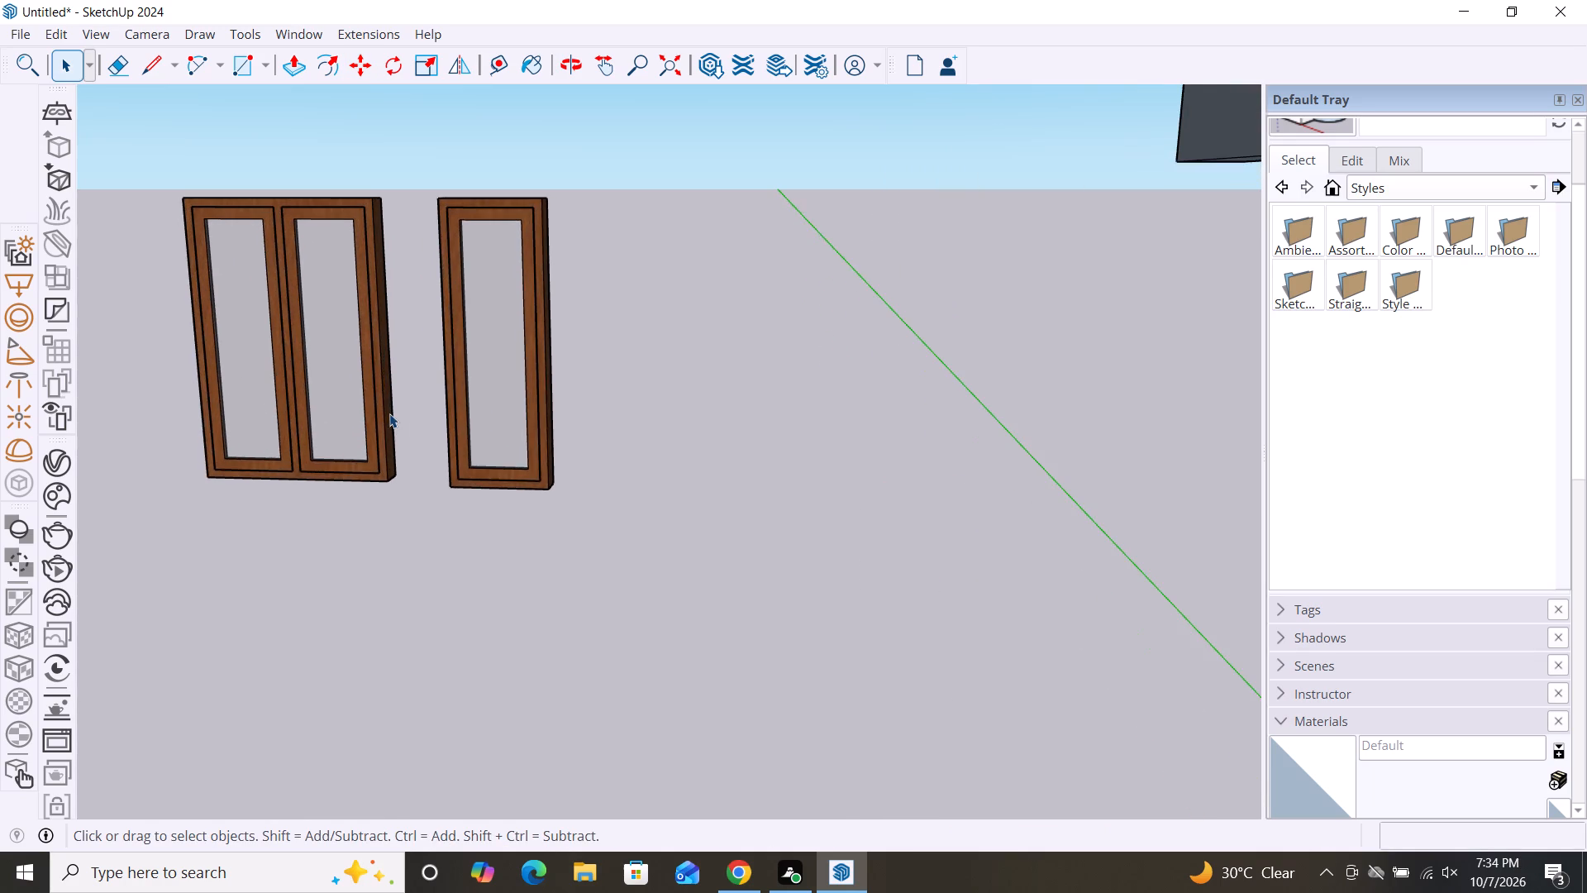
pyautogui.scroll(-2, 407, 449)
pyautogui.moveTo(182, 198); pyautogui.dragTo(191, 210)
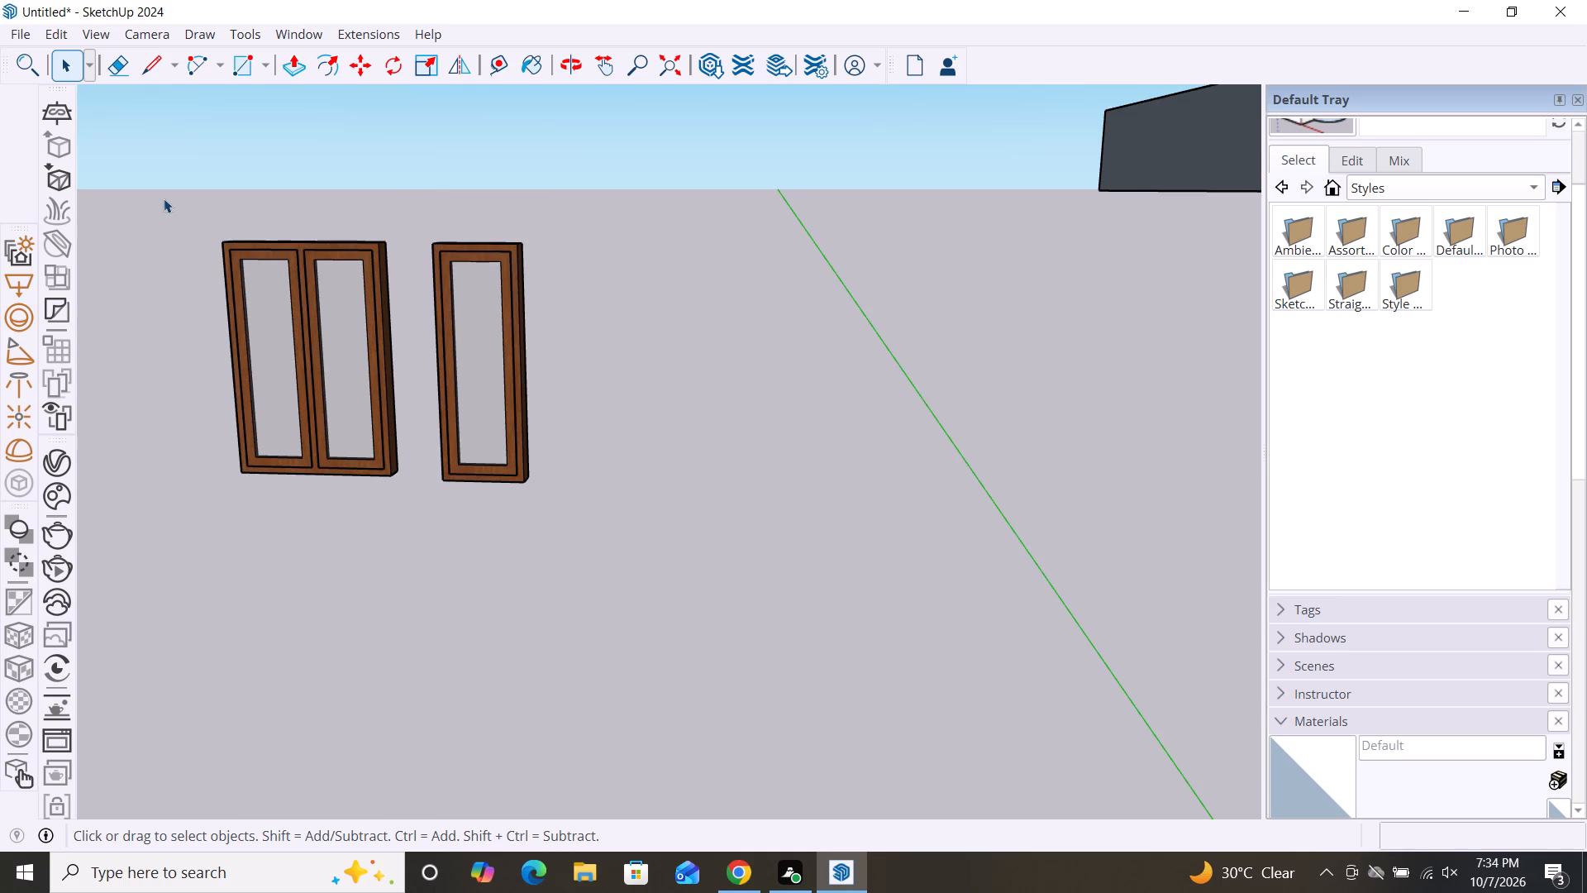
pyautogui.moveTo(161, 199); pyautogui.dragTo(408, 510)
pyautogui.click(388, 471)
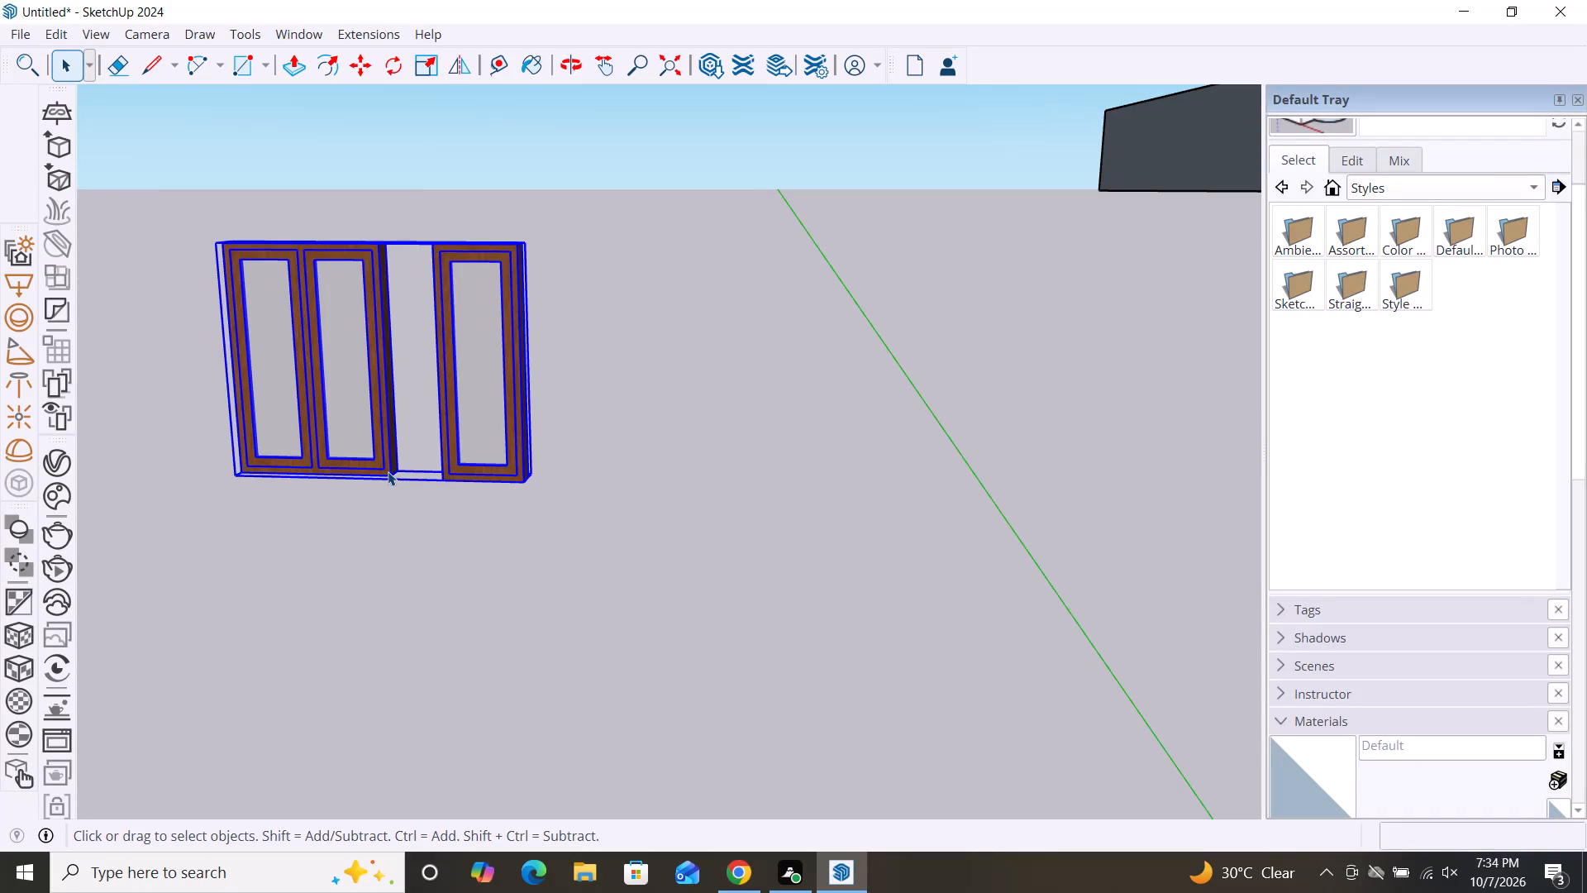
pyautogui.press('Escape')
pyautogui.press('space')
pyautogui.press('Escape')
pyautogui.press('space')
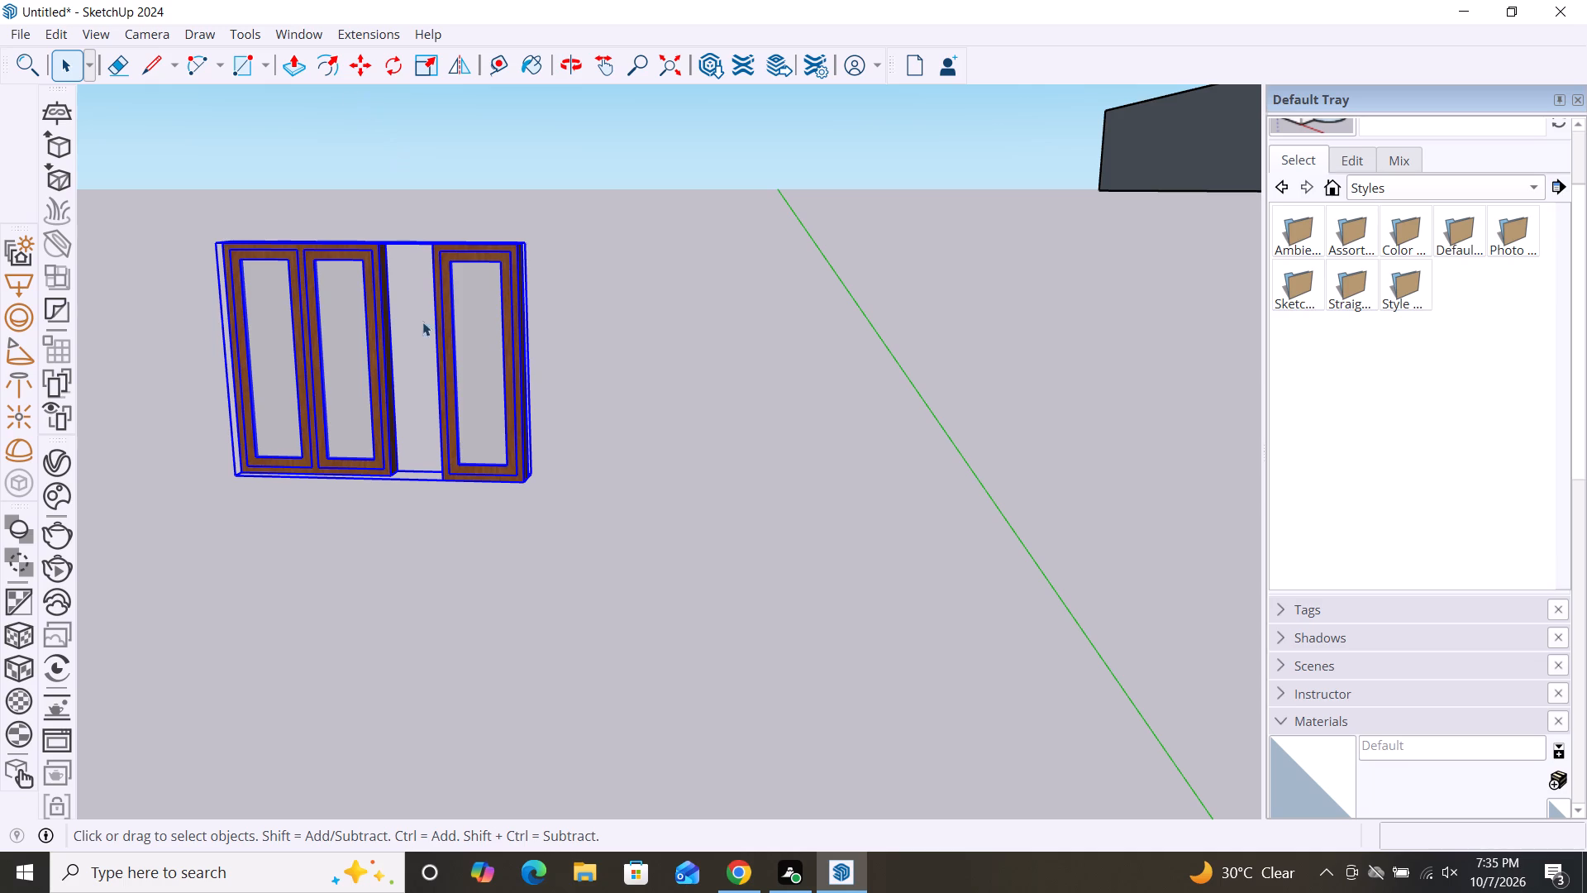
pyautogui.click(14, 29)
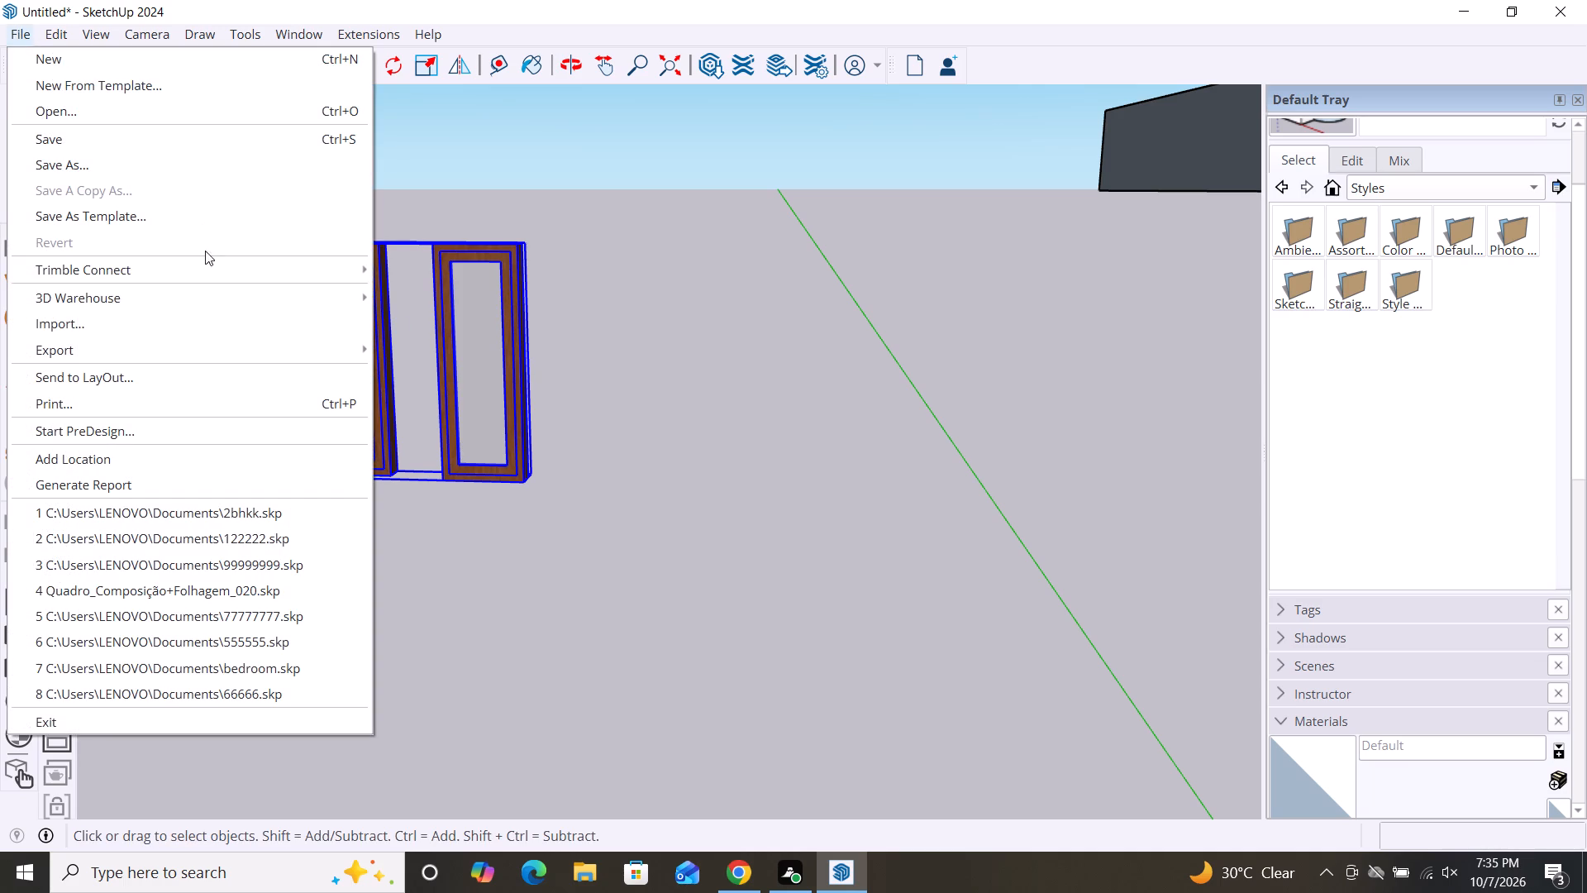
pyautogui.click(163, 330)
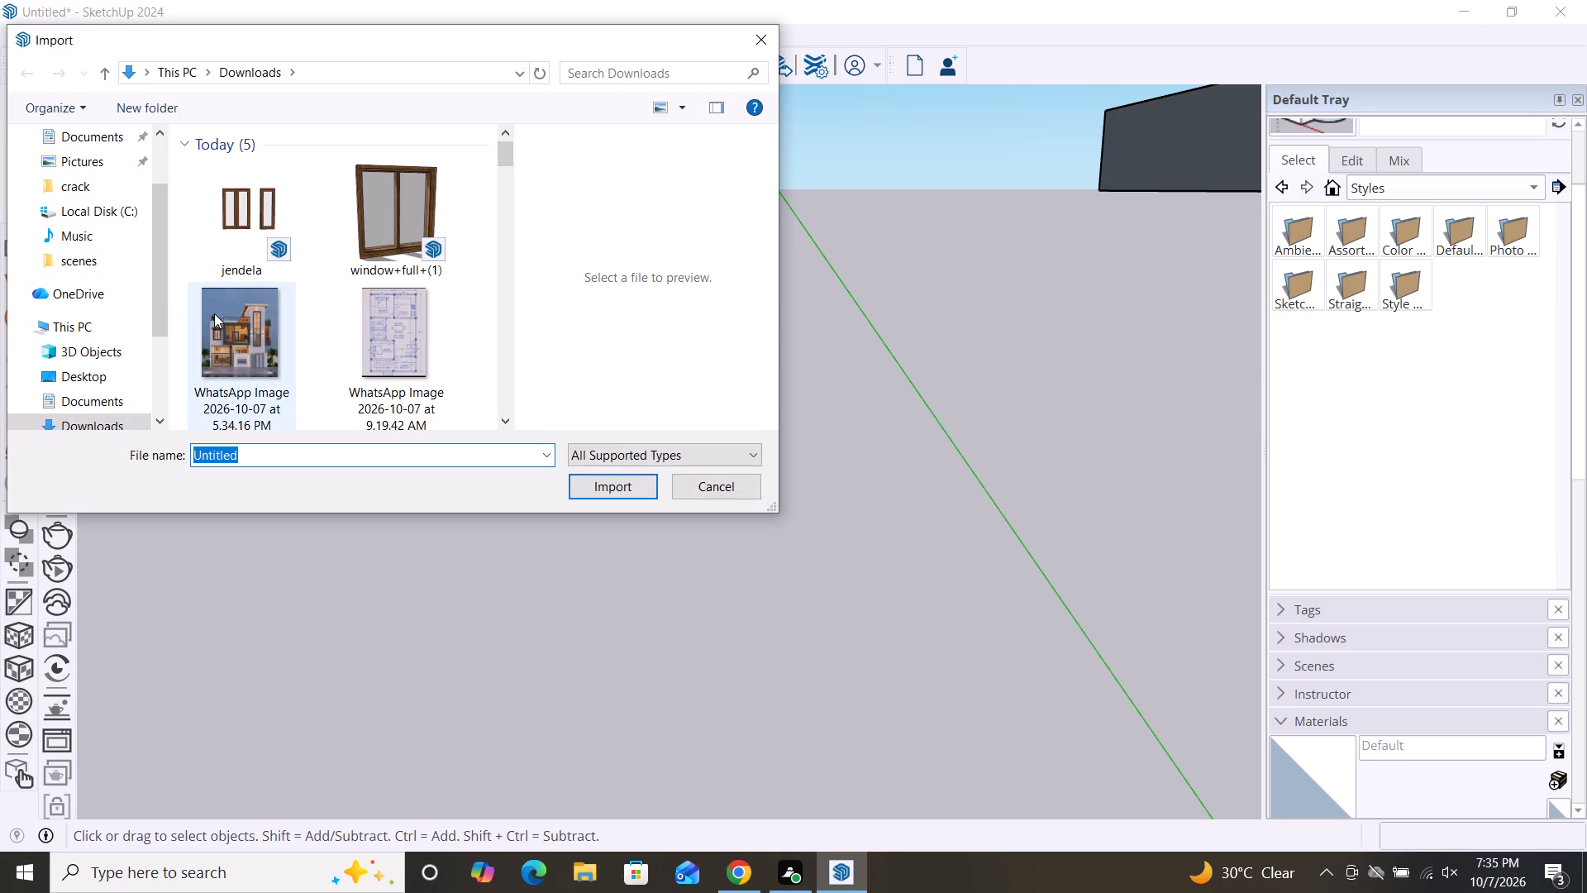
pyautogui.press('Escape')
pyautogui.press('Delete')
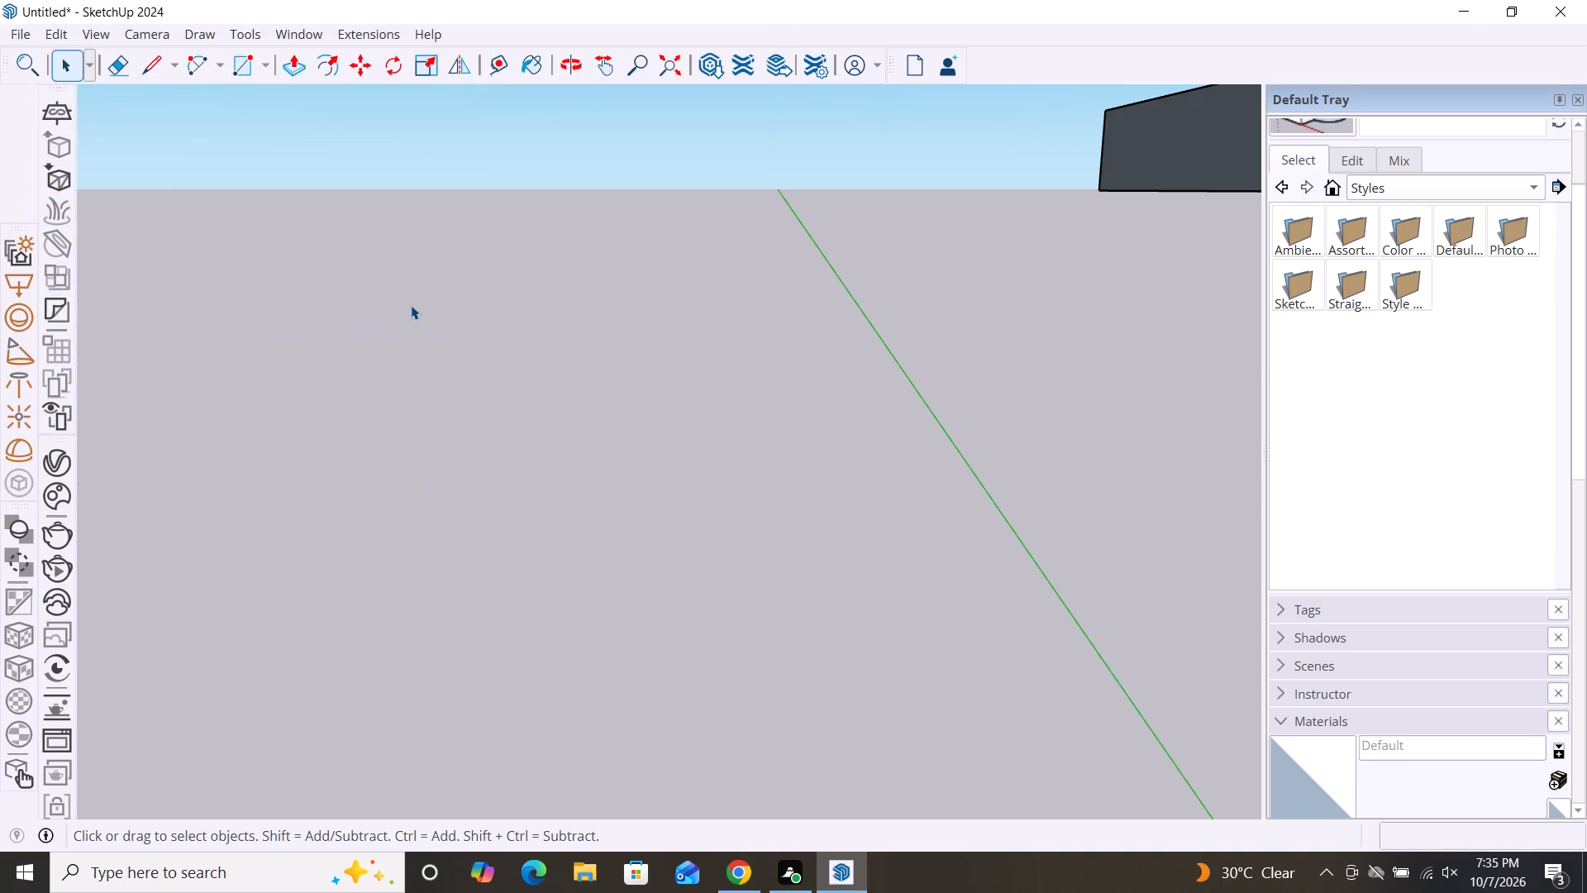
# Open the import dialog and look through the Downloads folder for another window model that suits the house openings.
pyautogui.click(19, 36)
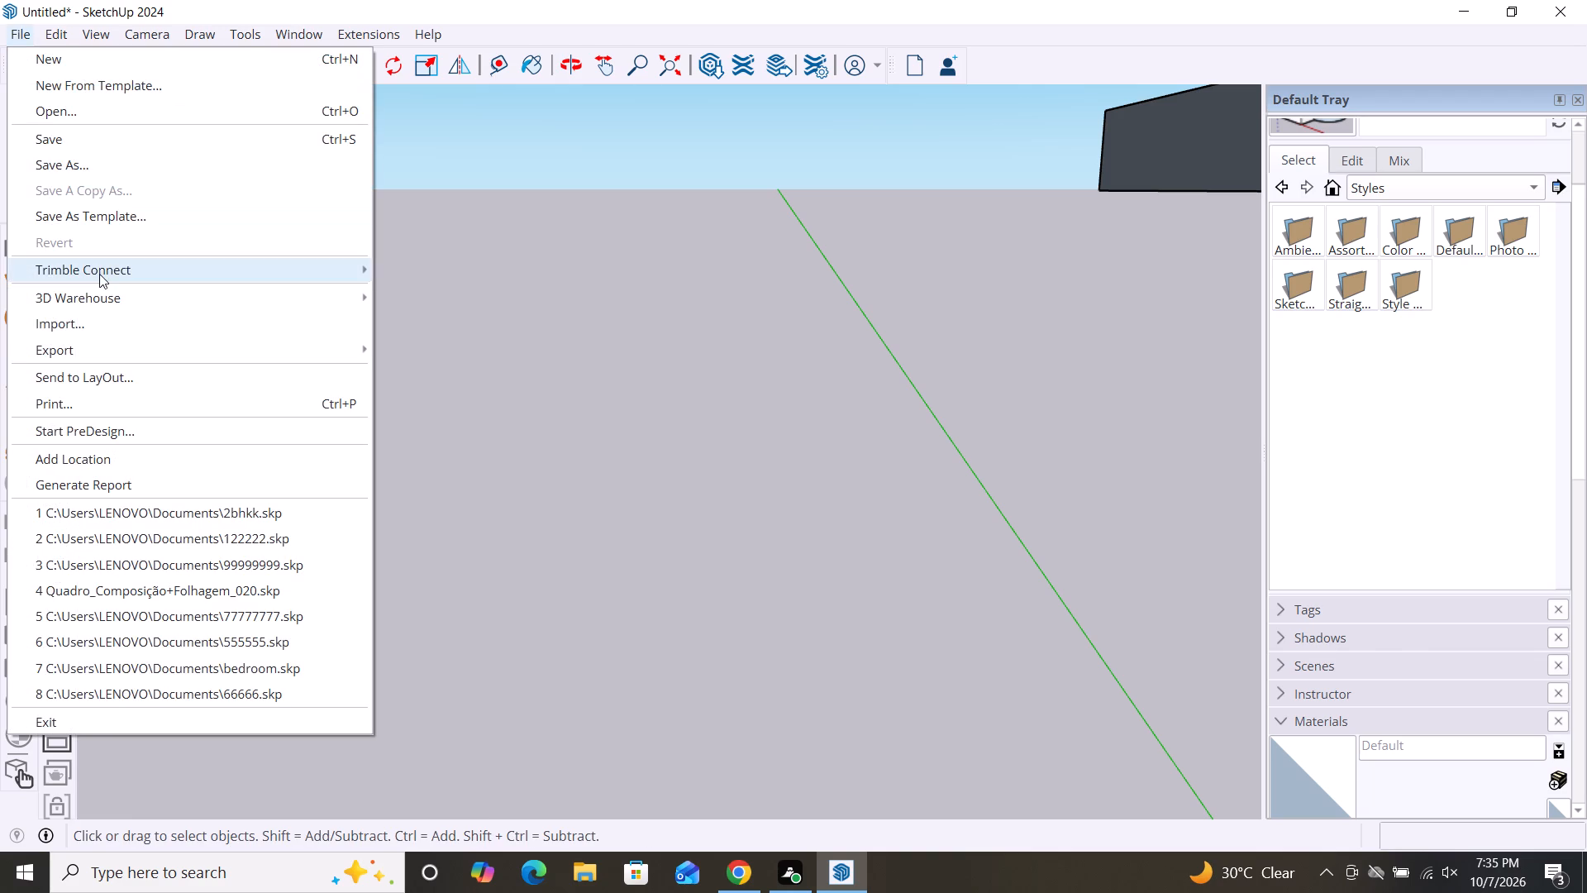
pyautogui.click(116, 320)
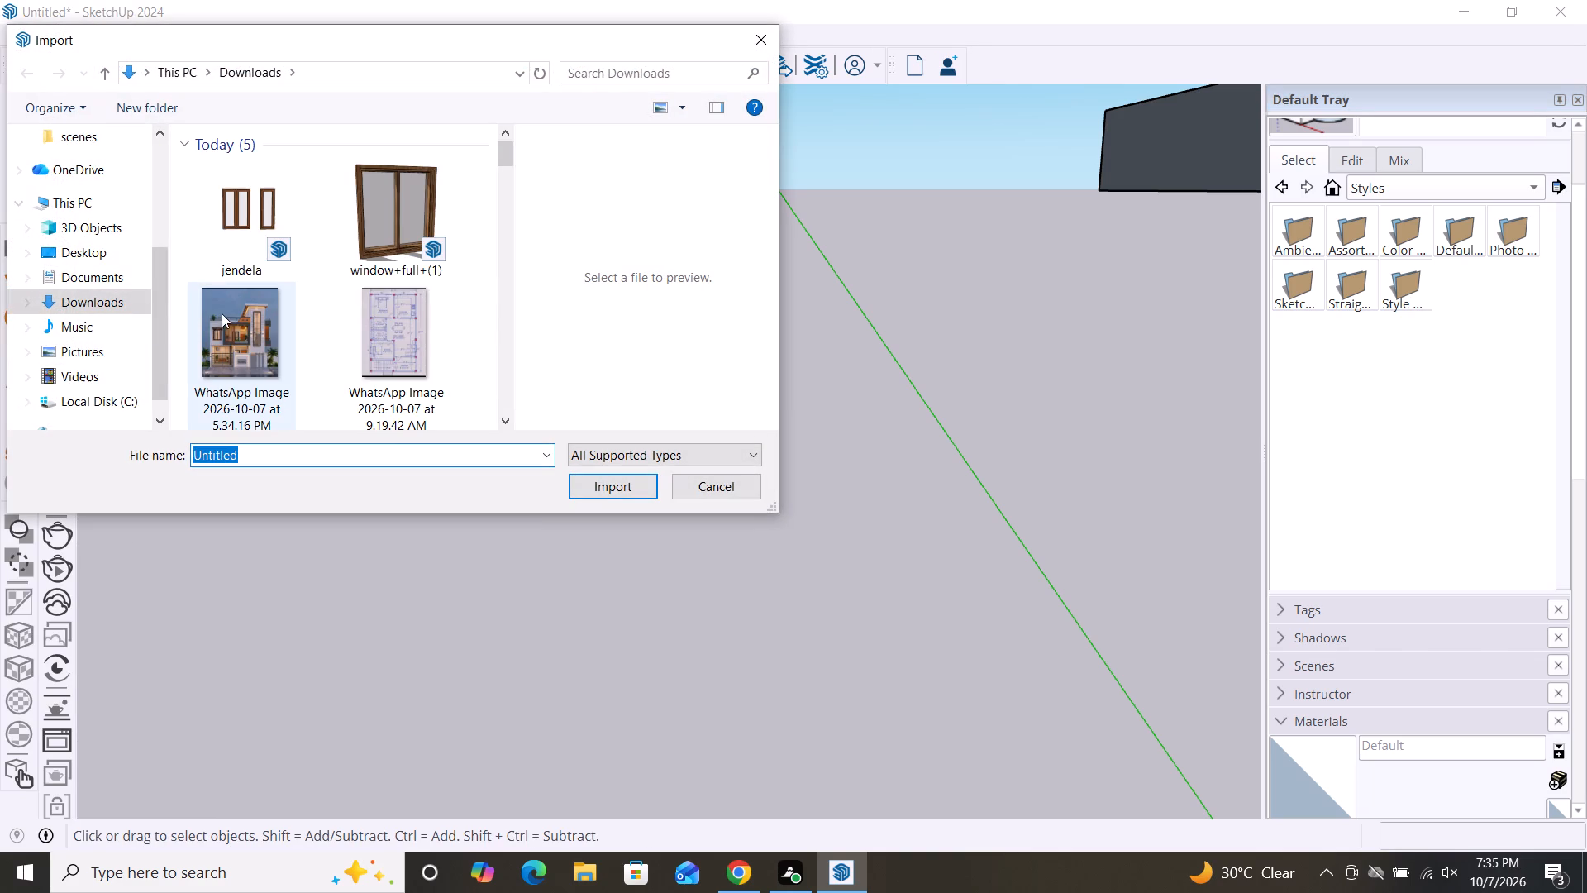
pyautogui.scroll(-5, 294, 284)
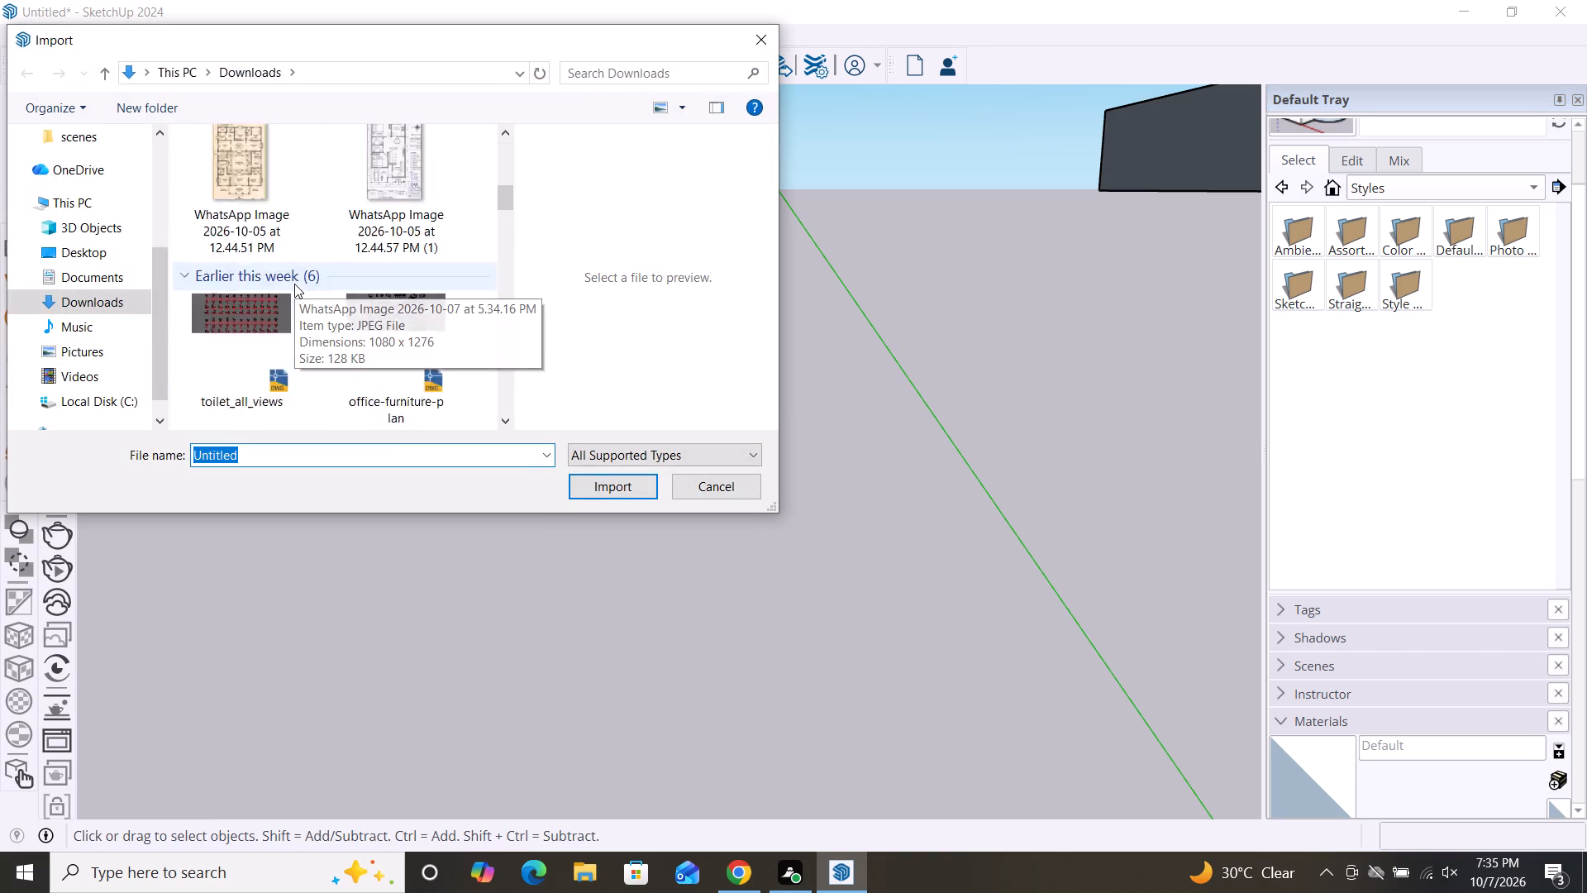
pyautogui.scroll(-6, 294, 284)
pyautogui.scroll(1, 294, 284)
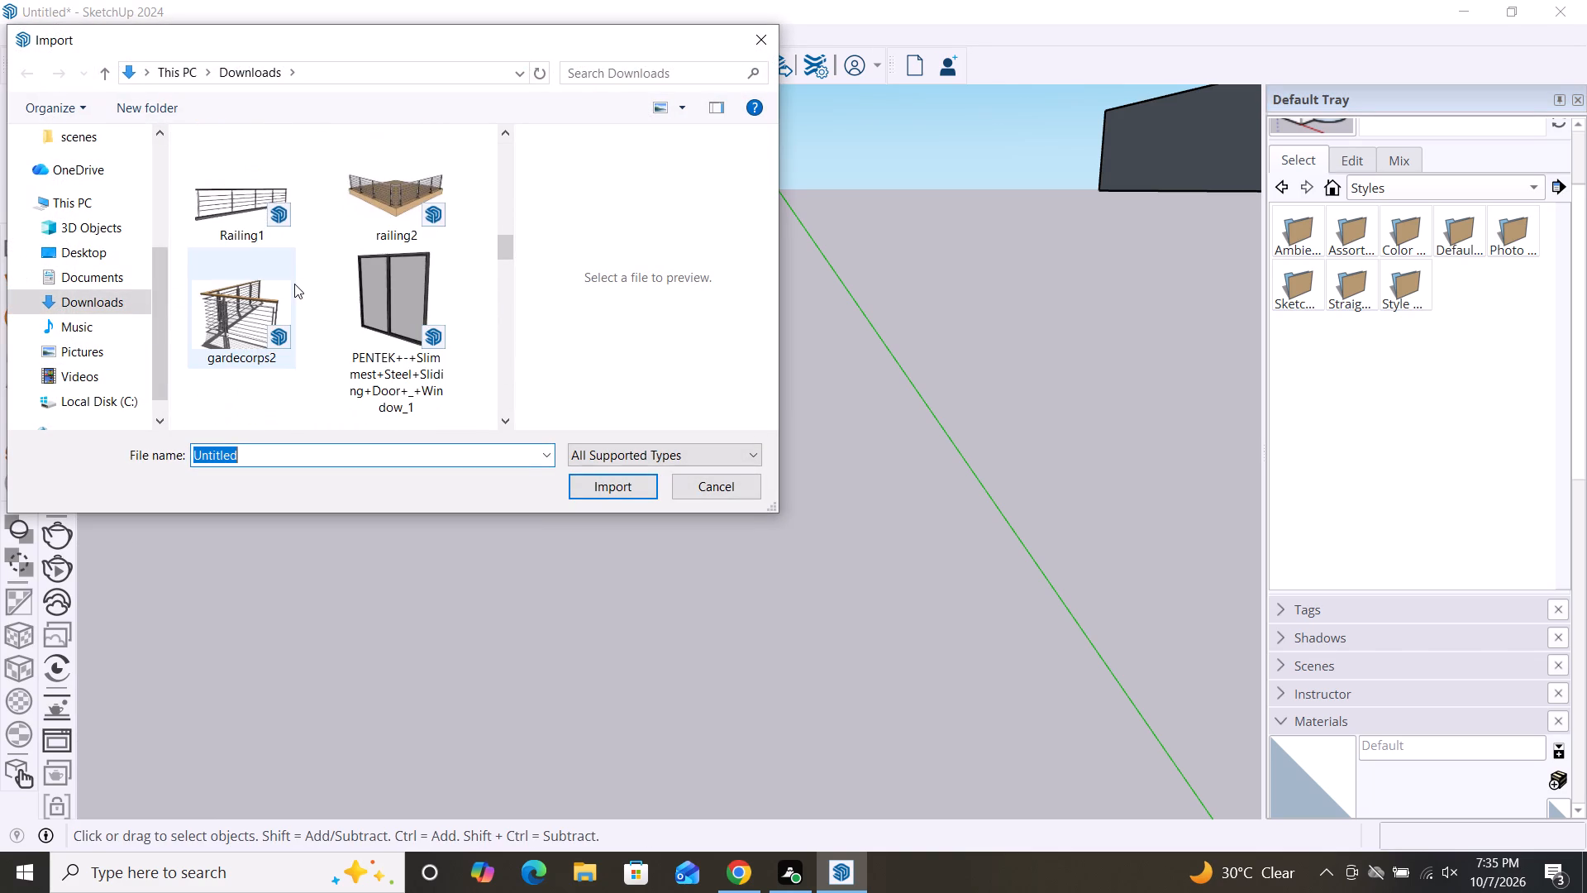
pyautogui.scroll(2, 294, 284)
pyautogui.scroll(-3, 294, 284)
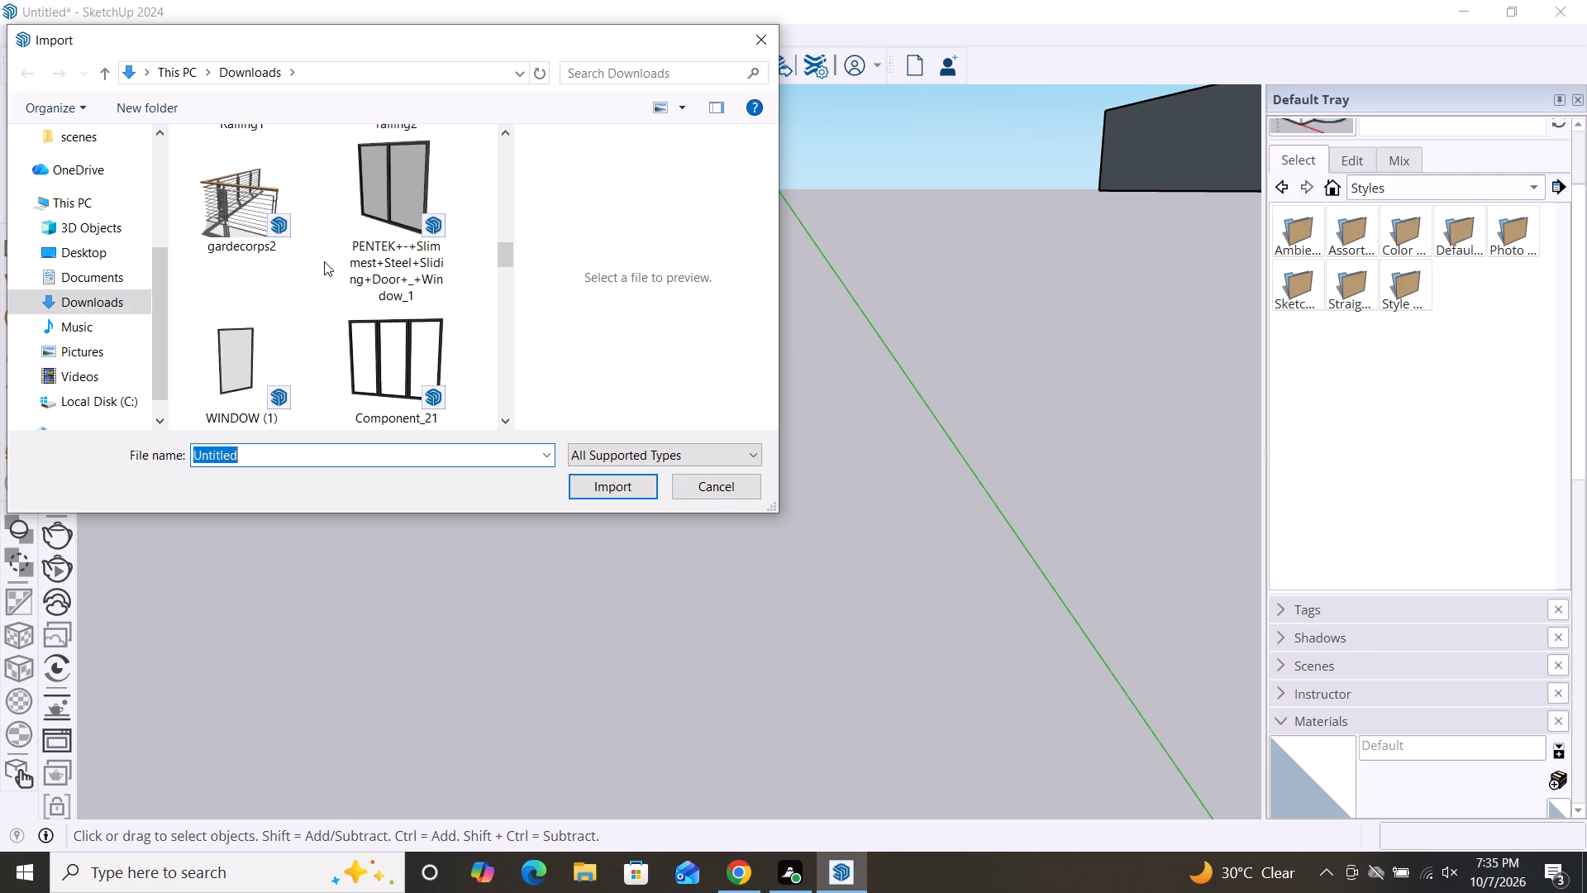
pyautogui.scroll(1, 324, 261)
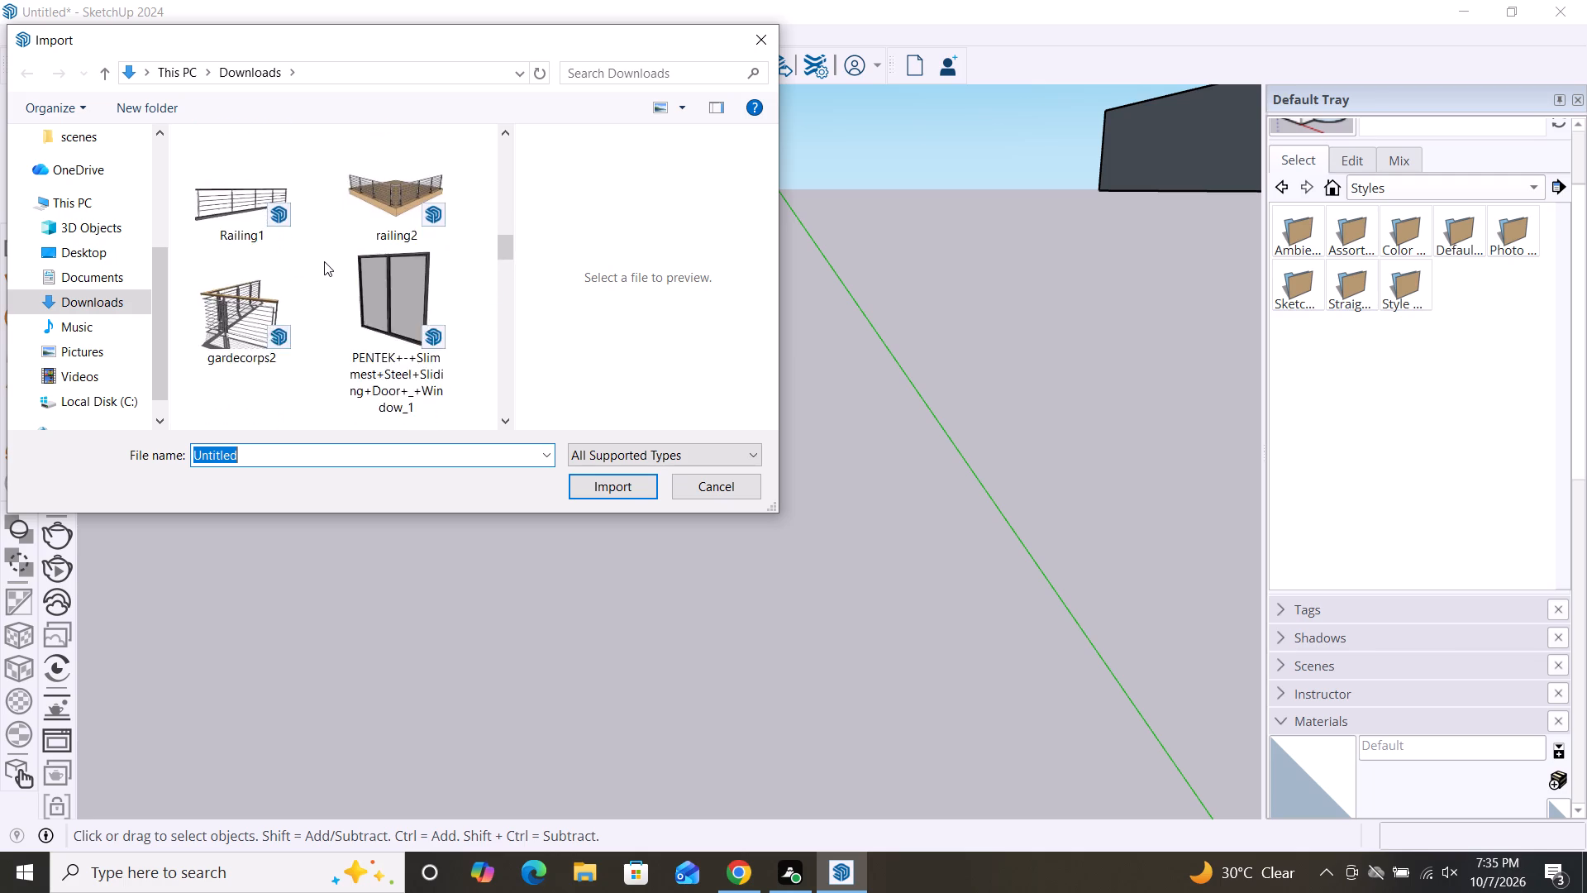
pyautogui.scroll(5, 324, 261)
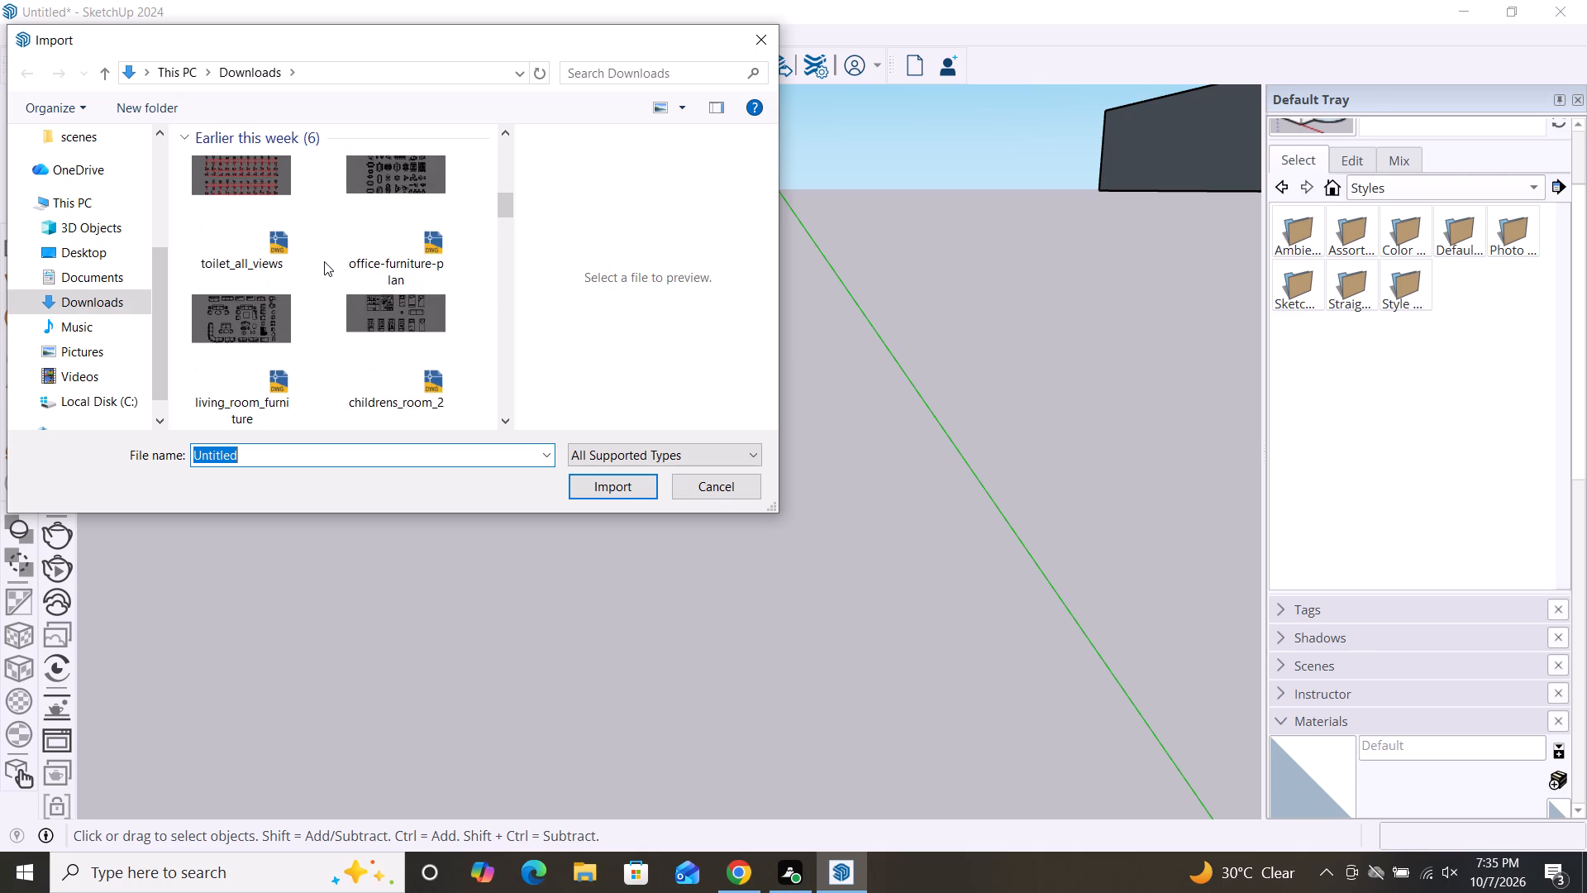
pyautogui.scroll(4, 324, 261)
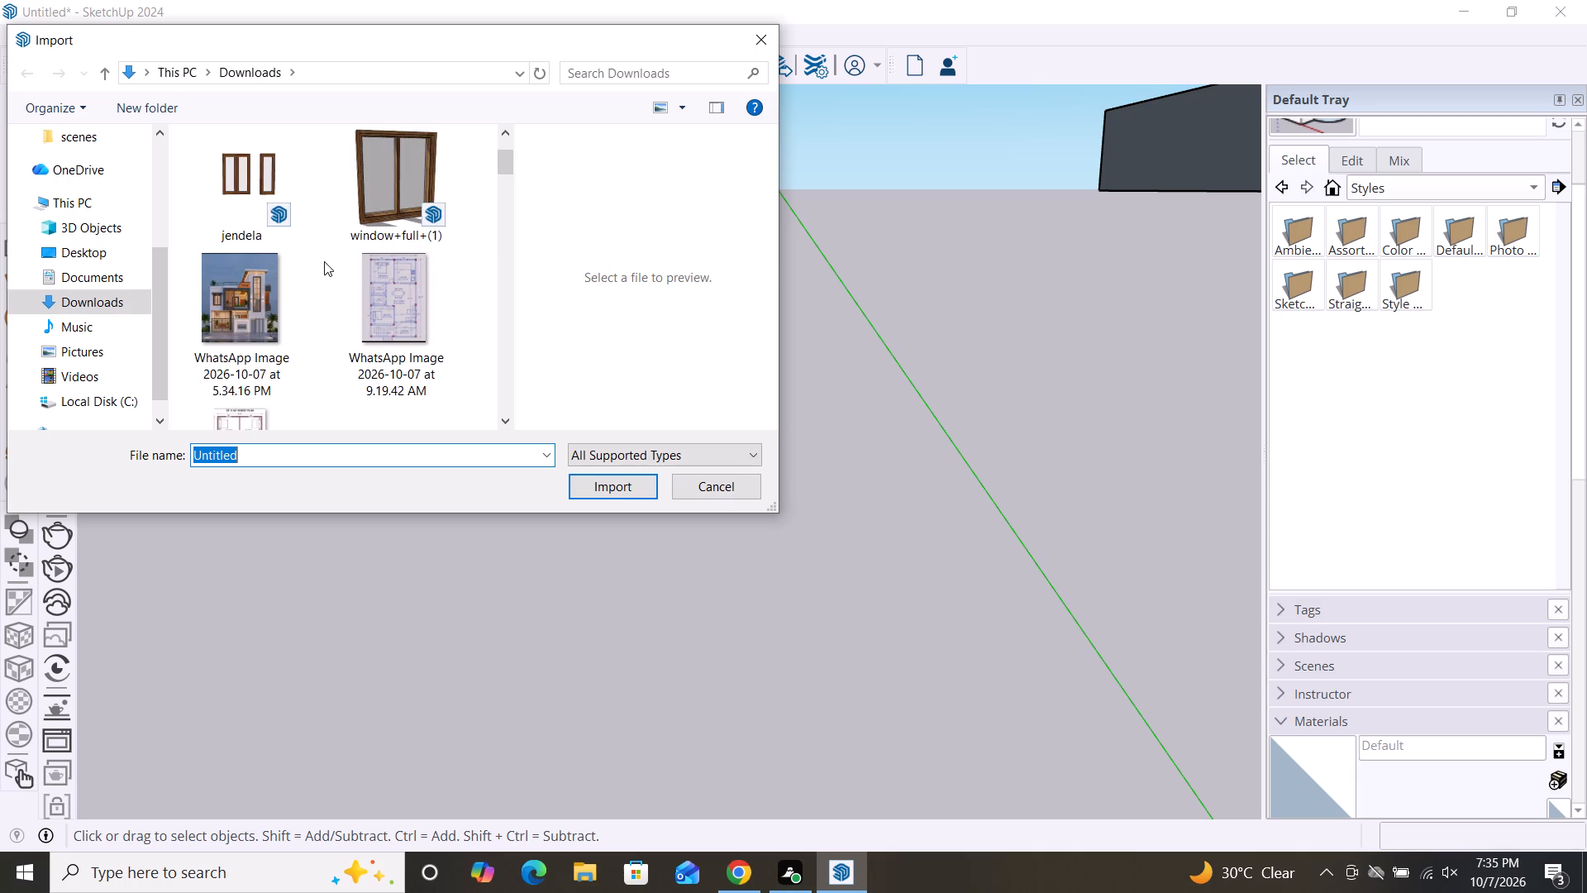
pyautogui.scroll(-9, 324, 261)
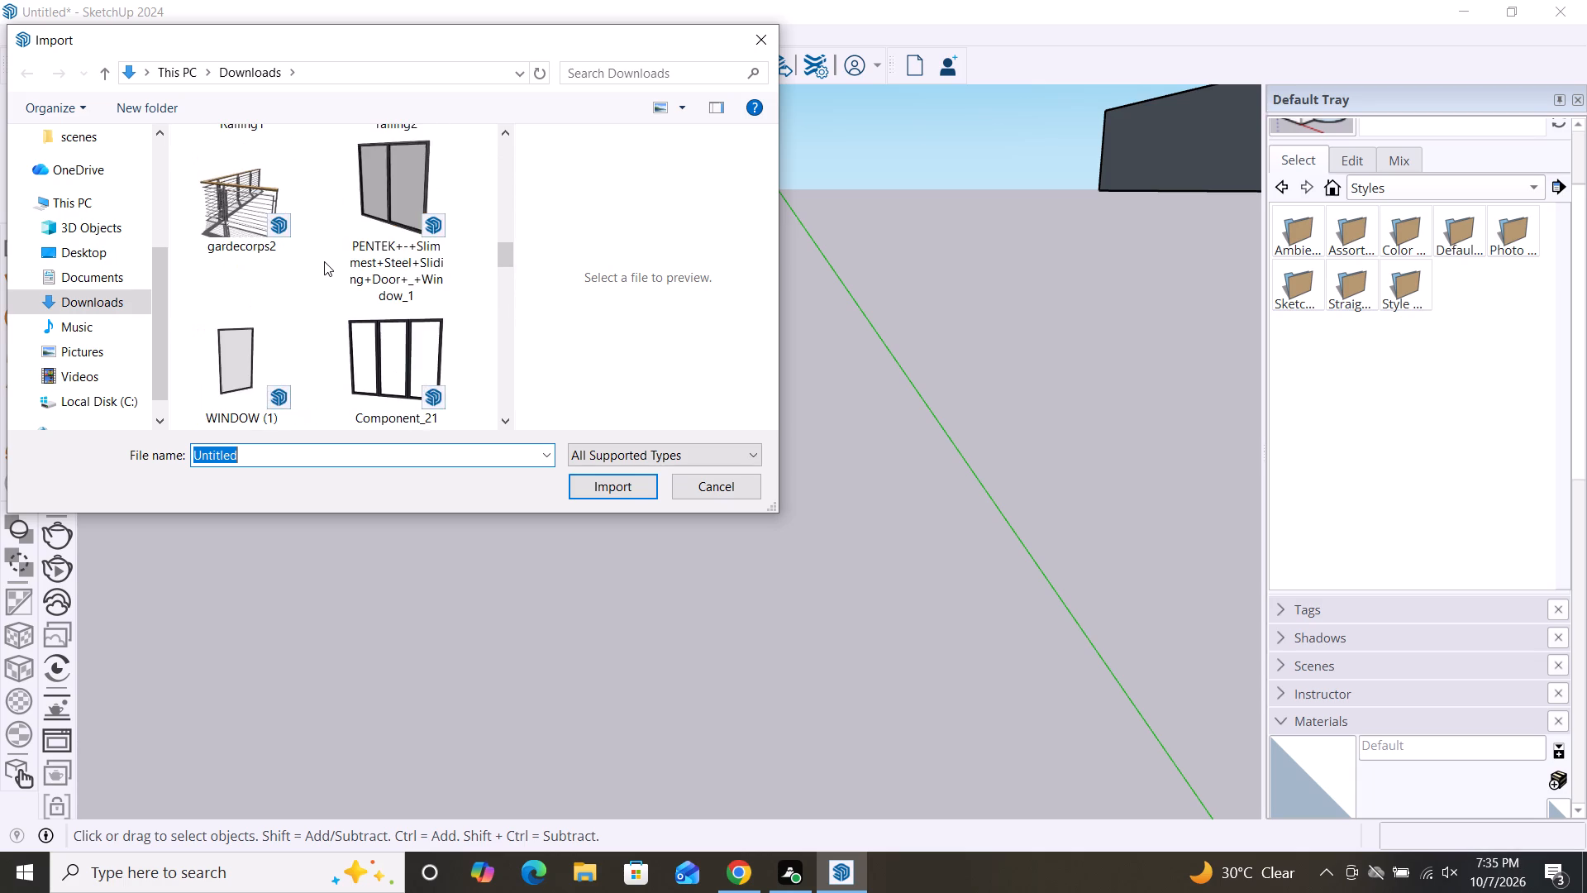
pyautogui.scroll(-2, 324, 261)
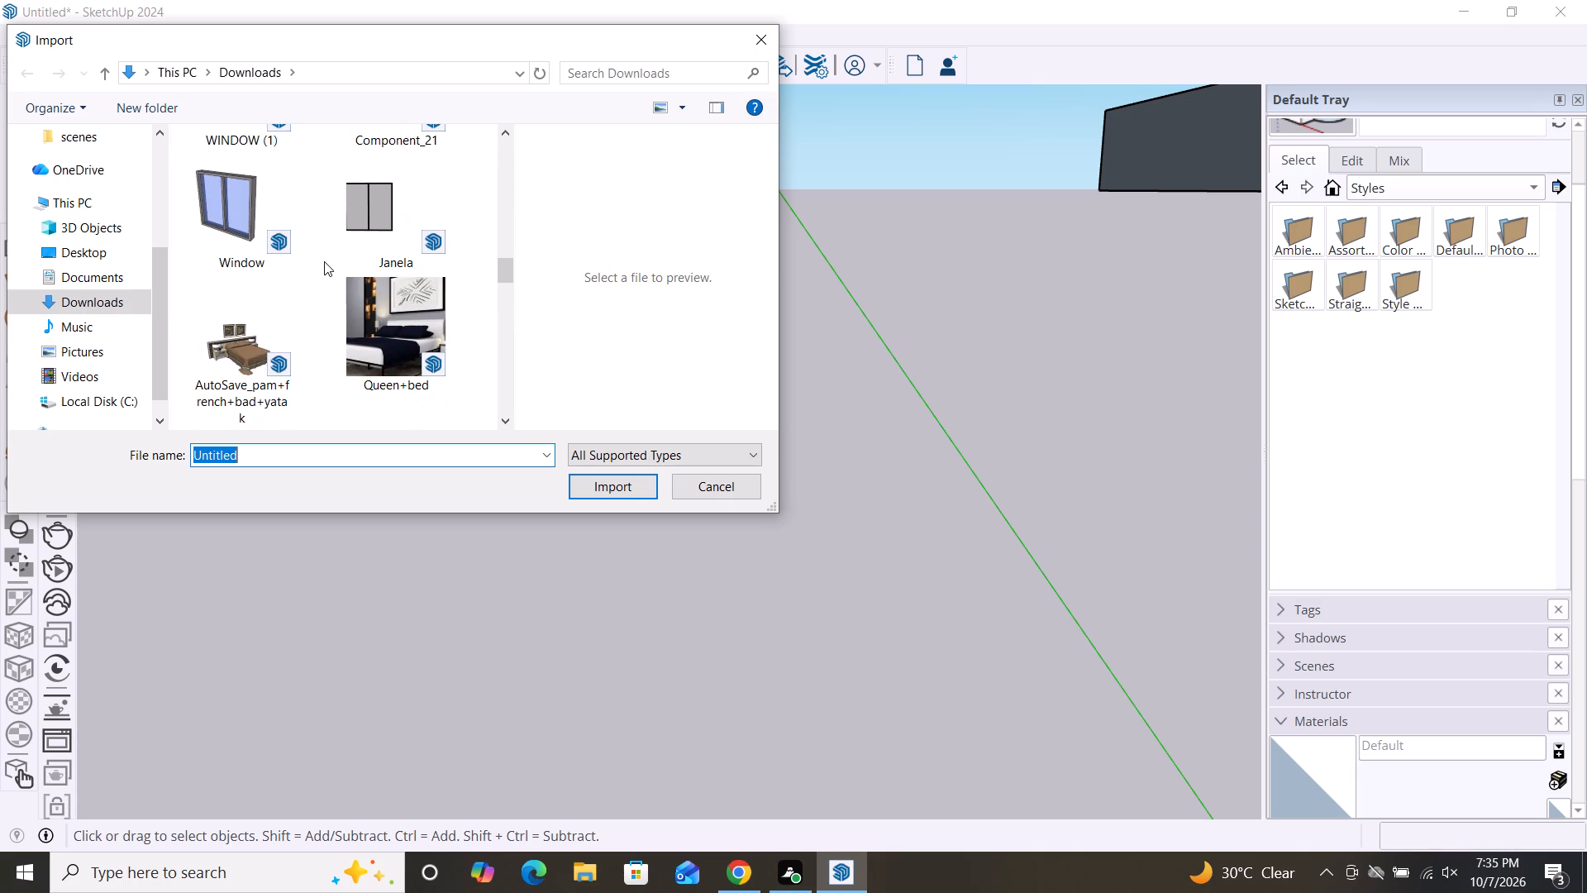
pyautogui.scroll(-2, 324, 261)
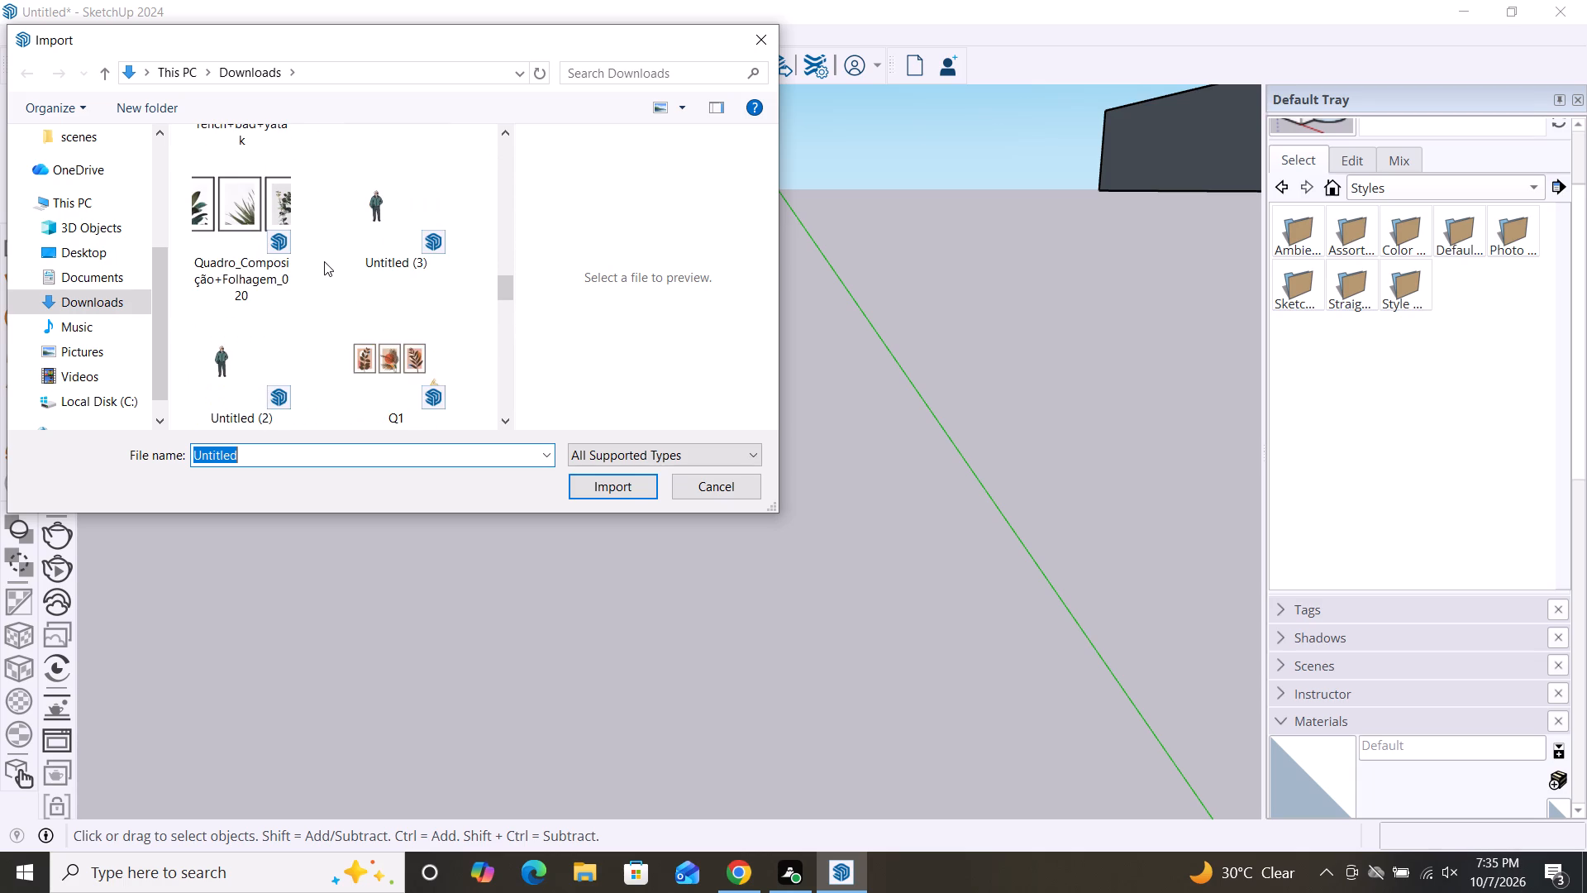
pyautogui.scroll(3, 324, 261)
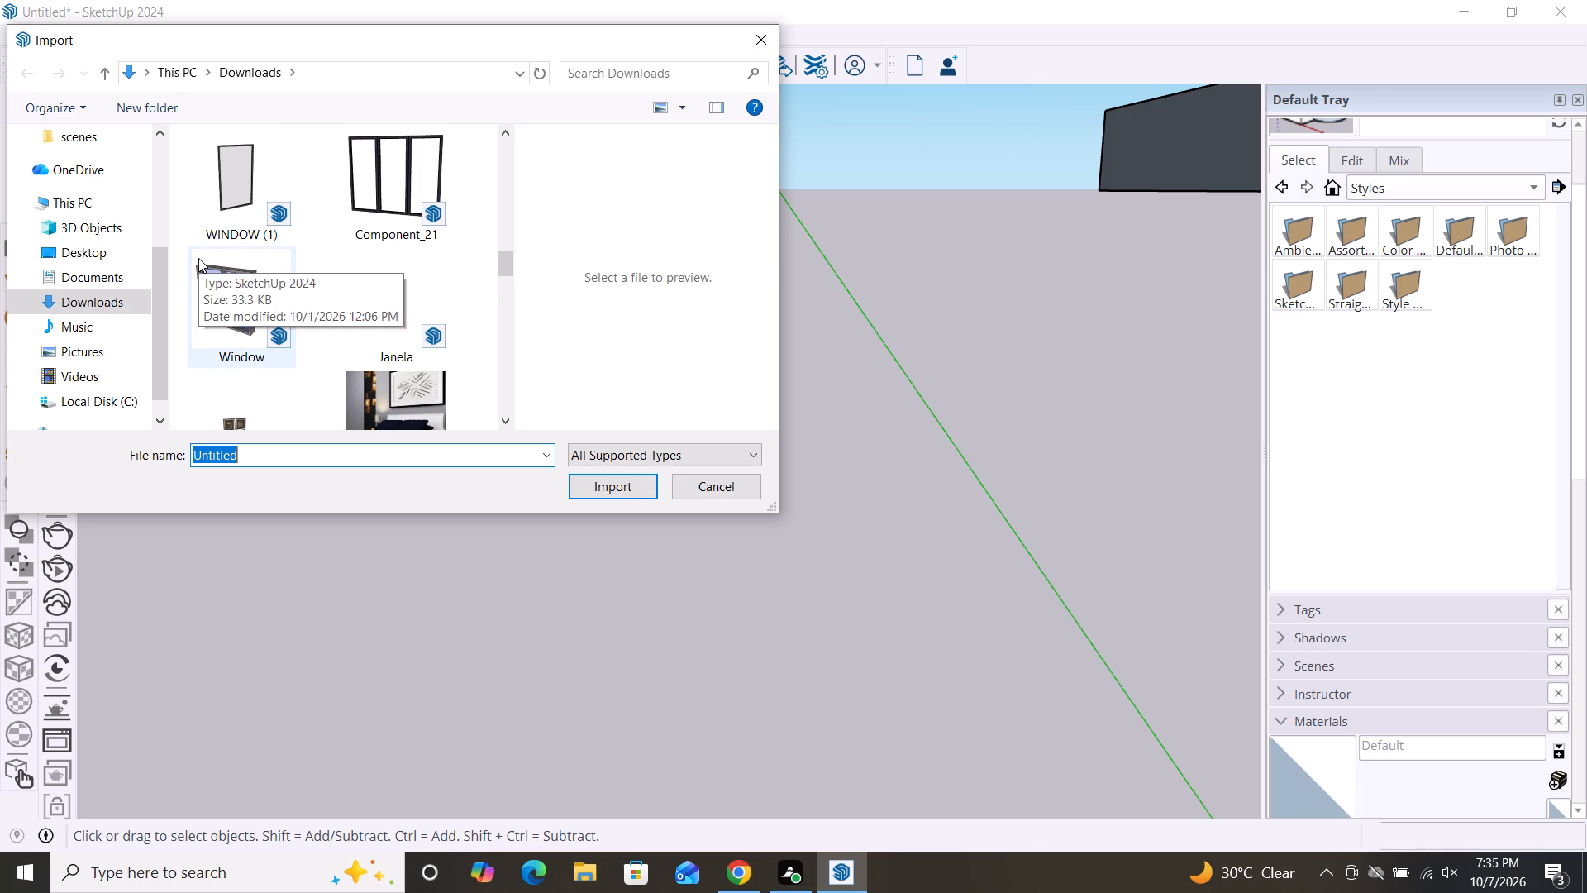
# Switch to Chrome, look through the 3D Warehouse window results for a model that suits the house openings, and load more results.
pyautogui.click(741, 889)
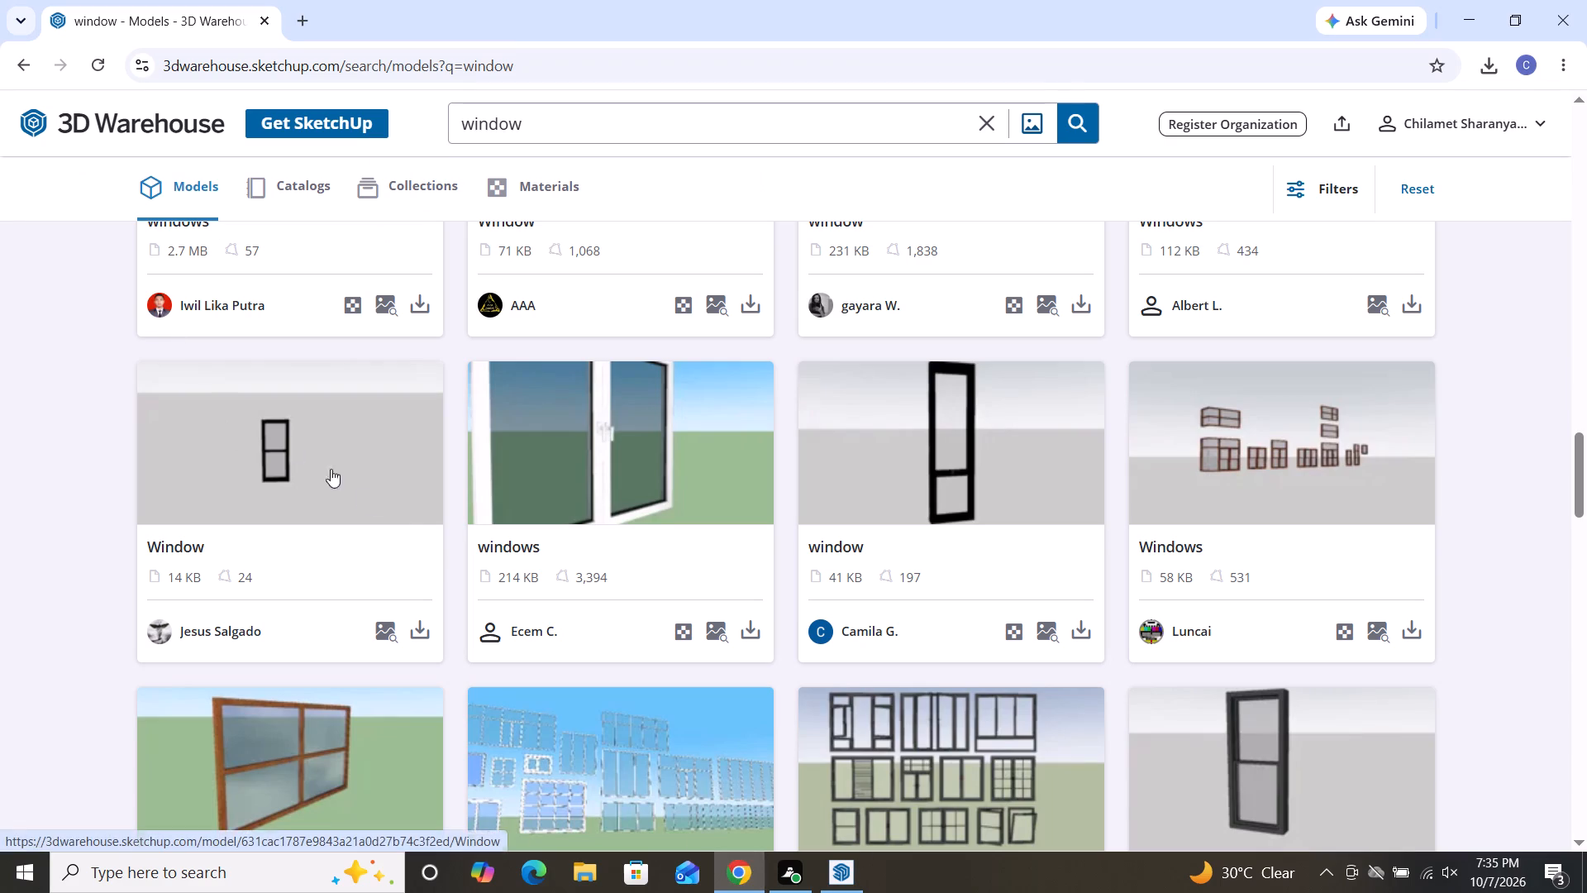
pyautogui.scroll(-6, 403, 521)
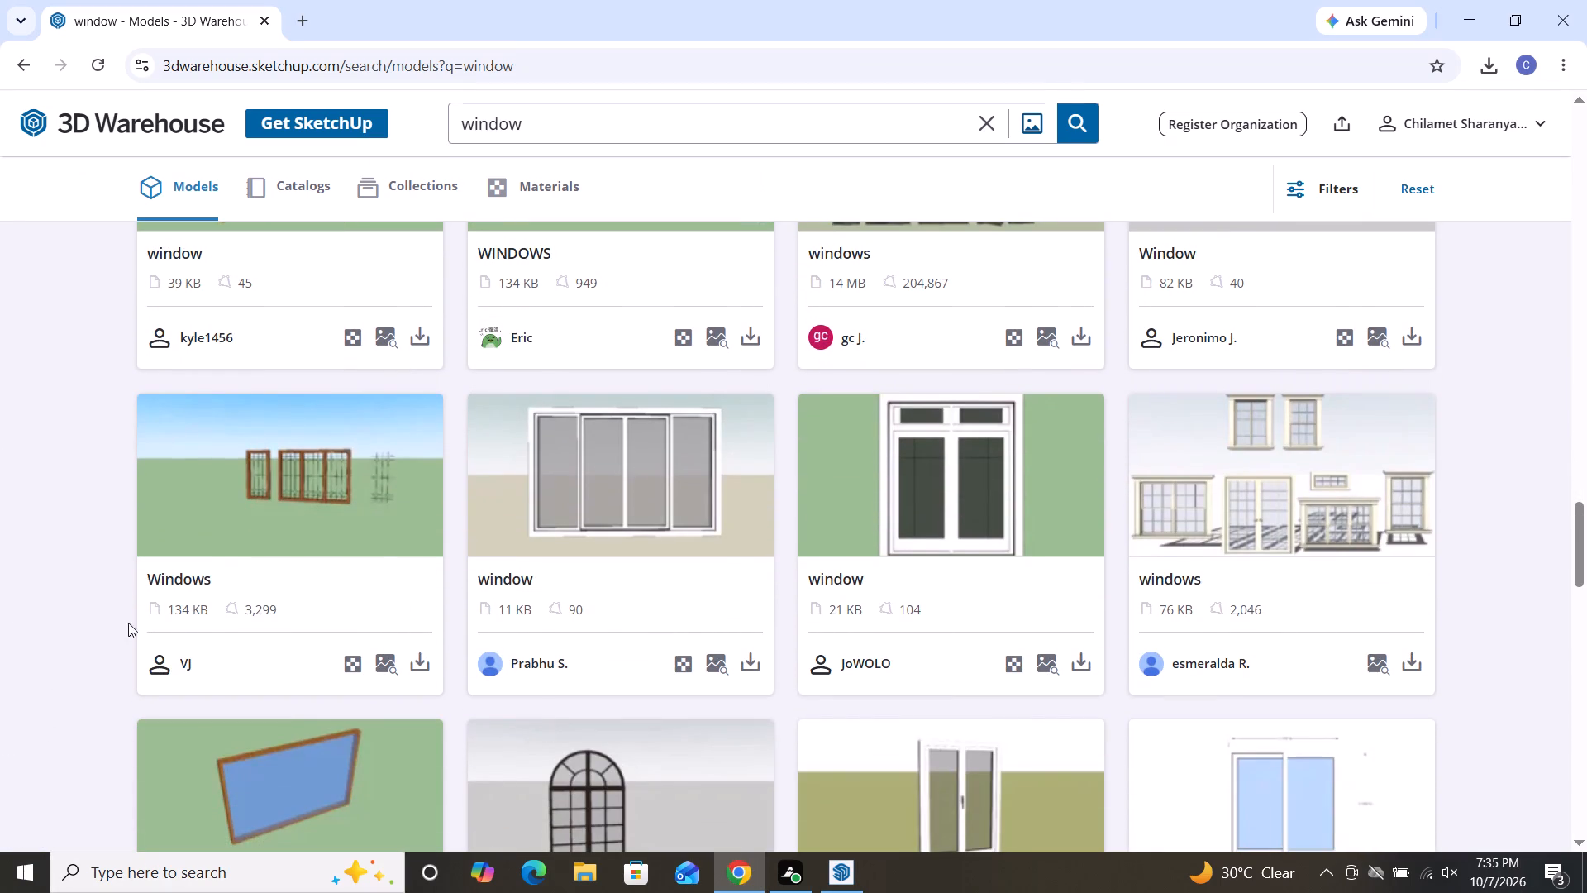
pyautogui.scroll(-6, 374, 560)
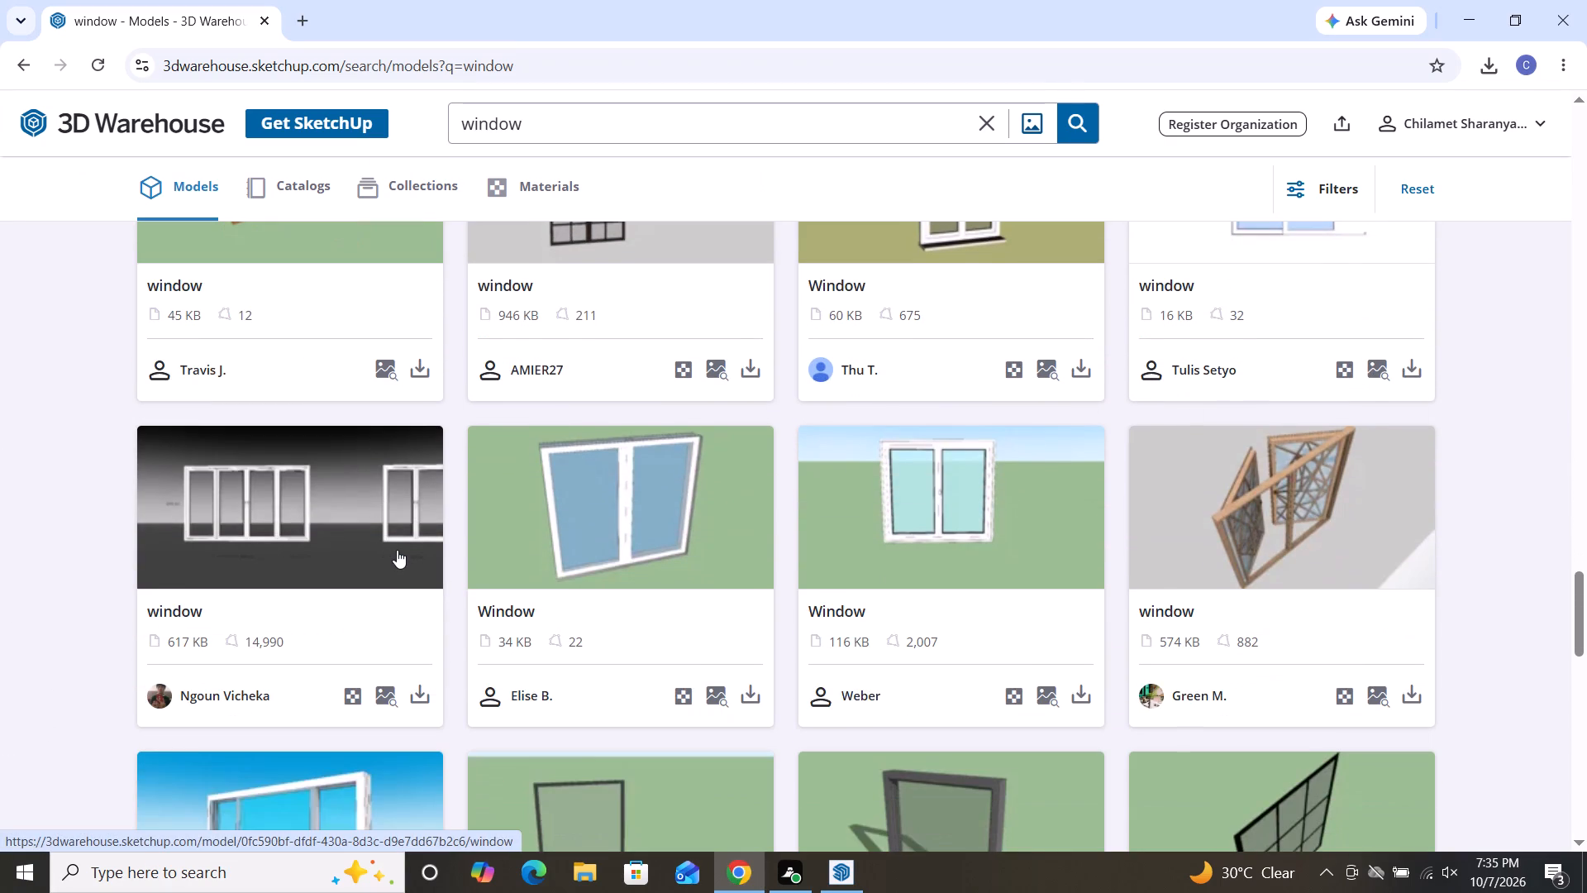
pyautogui.scroll(-3, 398, 548)
pyautogui.scroll(14, 430, 552)
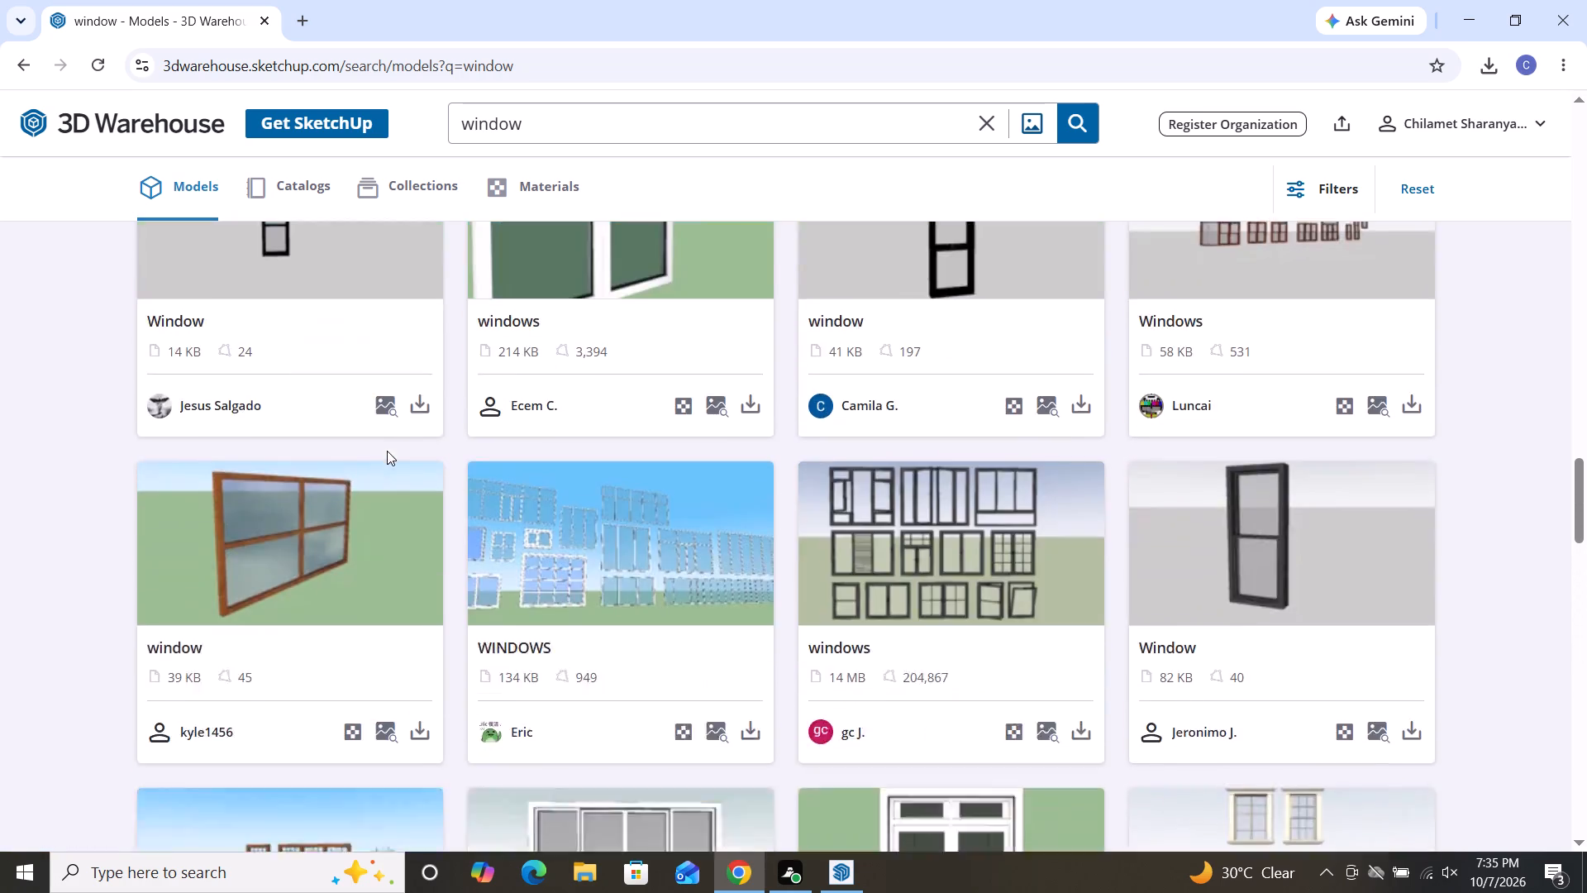
pyautogui.scroll(15, 387, 451)
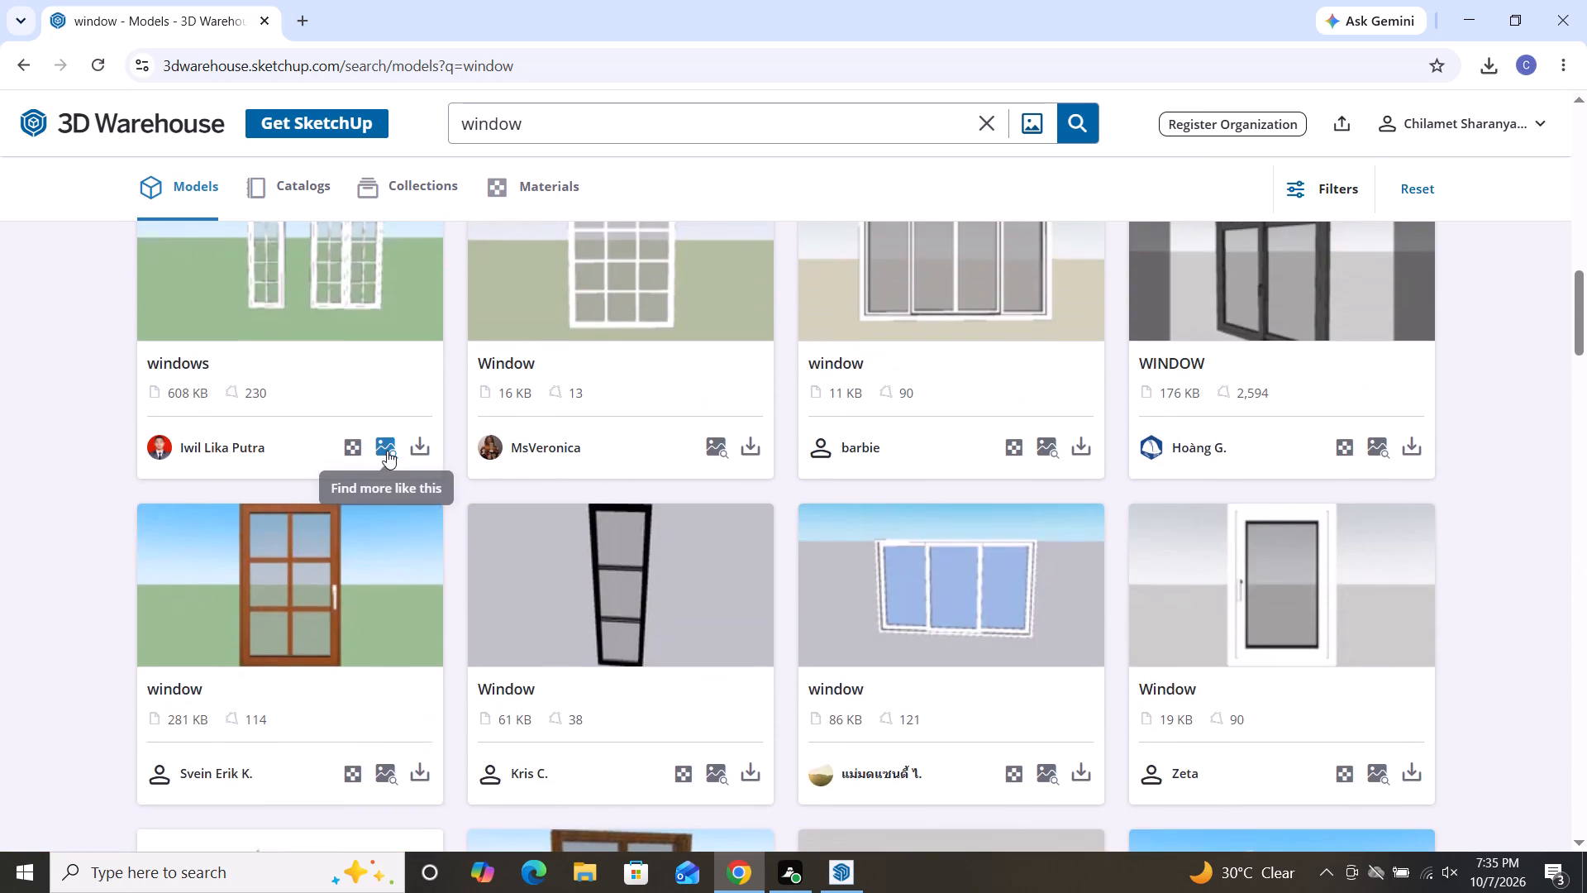
pyautogui.scroll(-5, 387, 451)
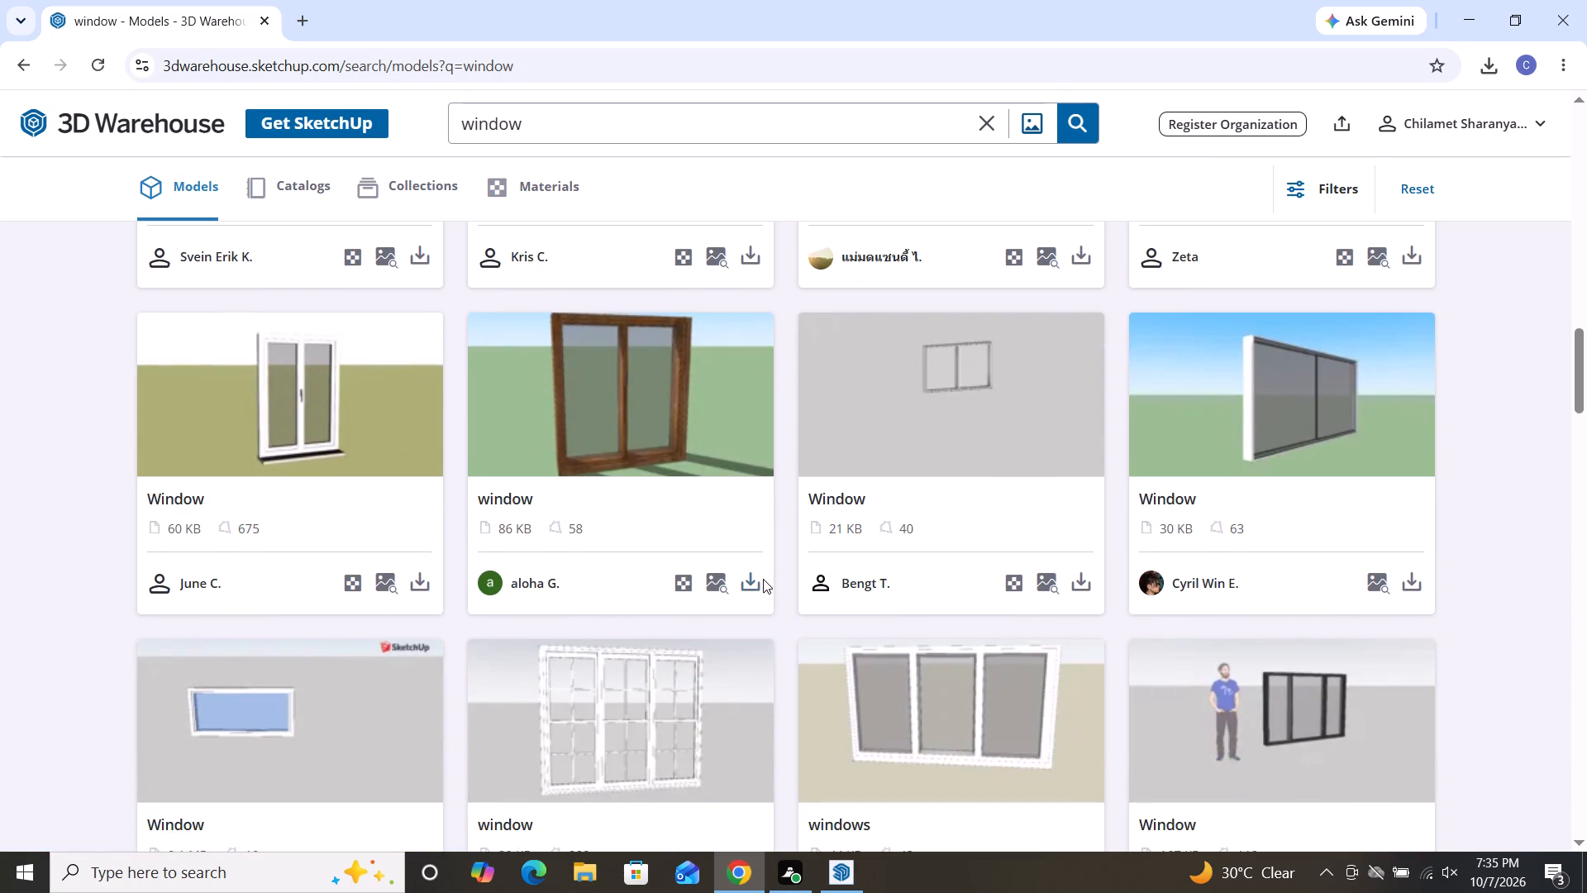
pyautogui.scroll(-8, 317, 552)
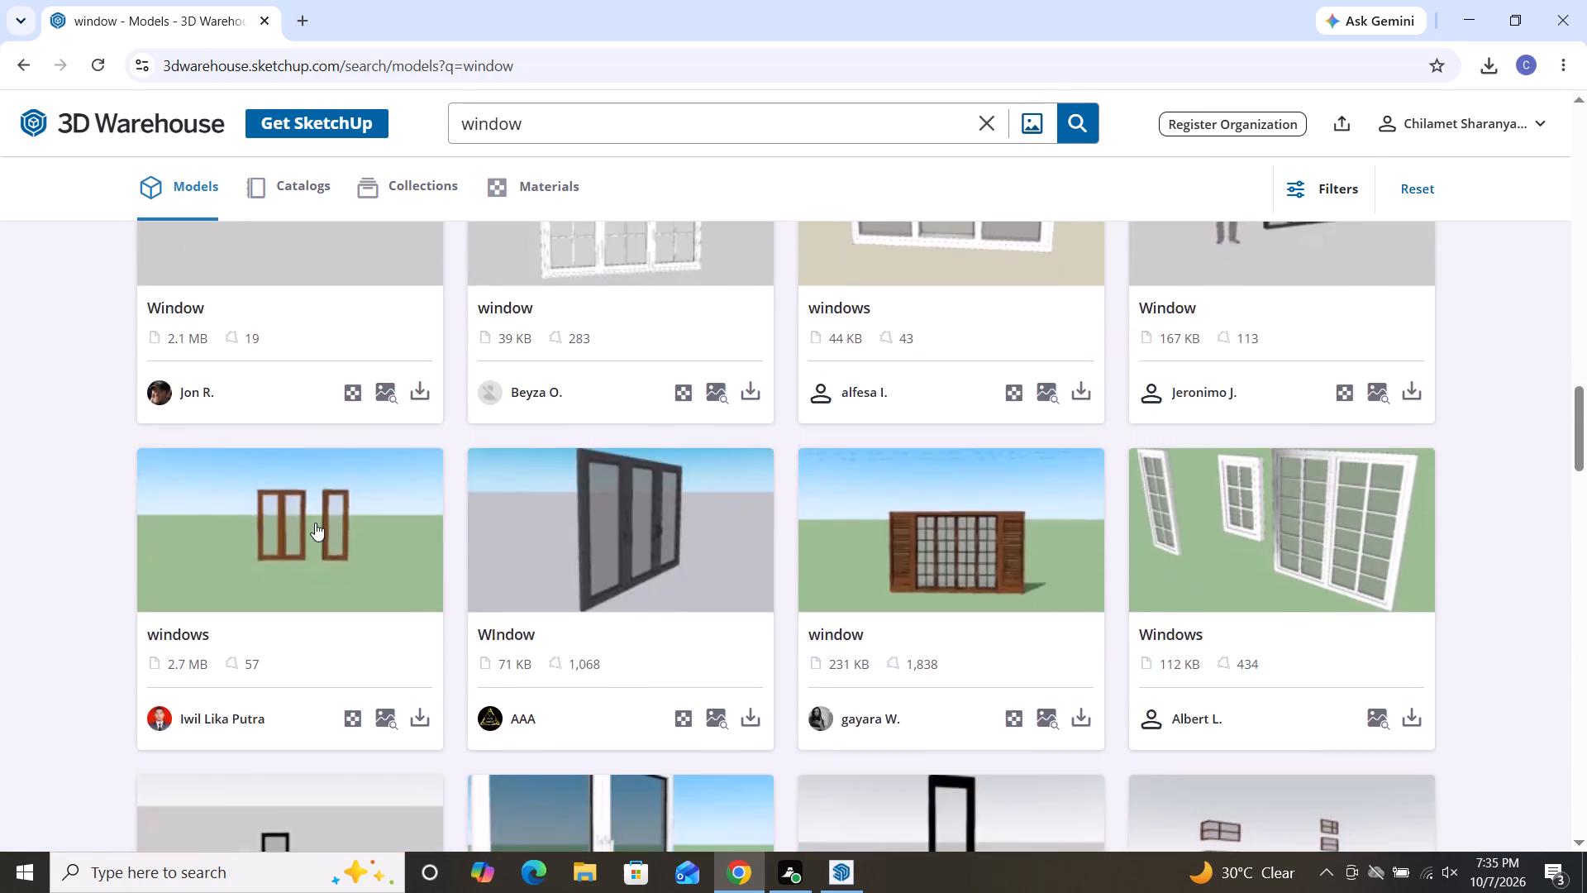
pyautogui.scroll(-17, 315, 523)
pyautogui.scroll(-5, 350, 516)
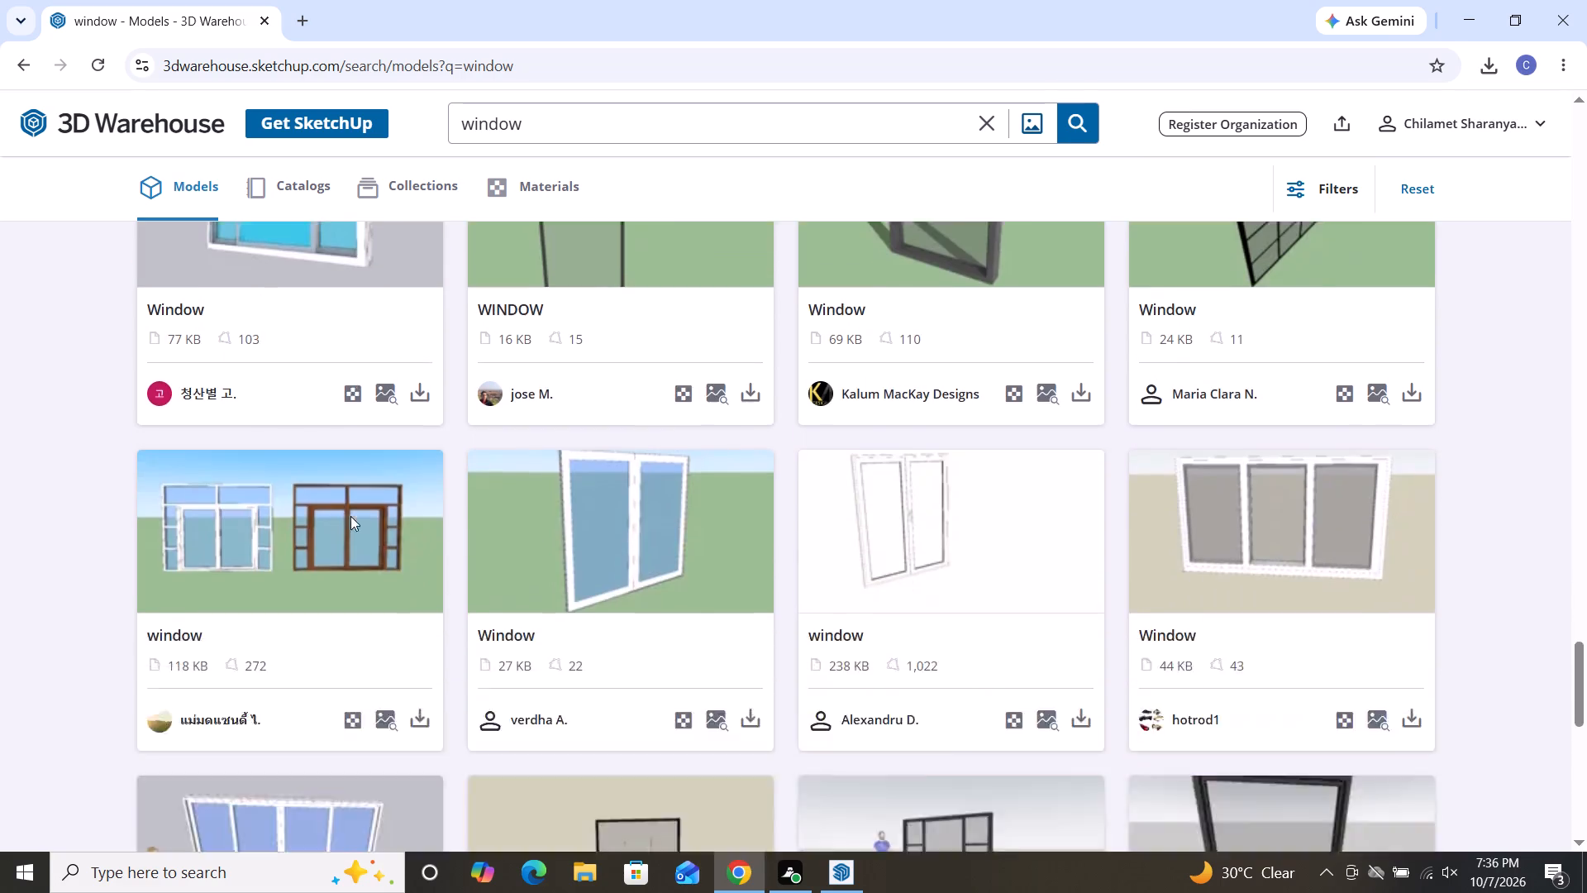
pyautogui.scroll(-5, 350, 516)
pyautogui.click(732, 339)
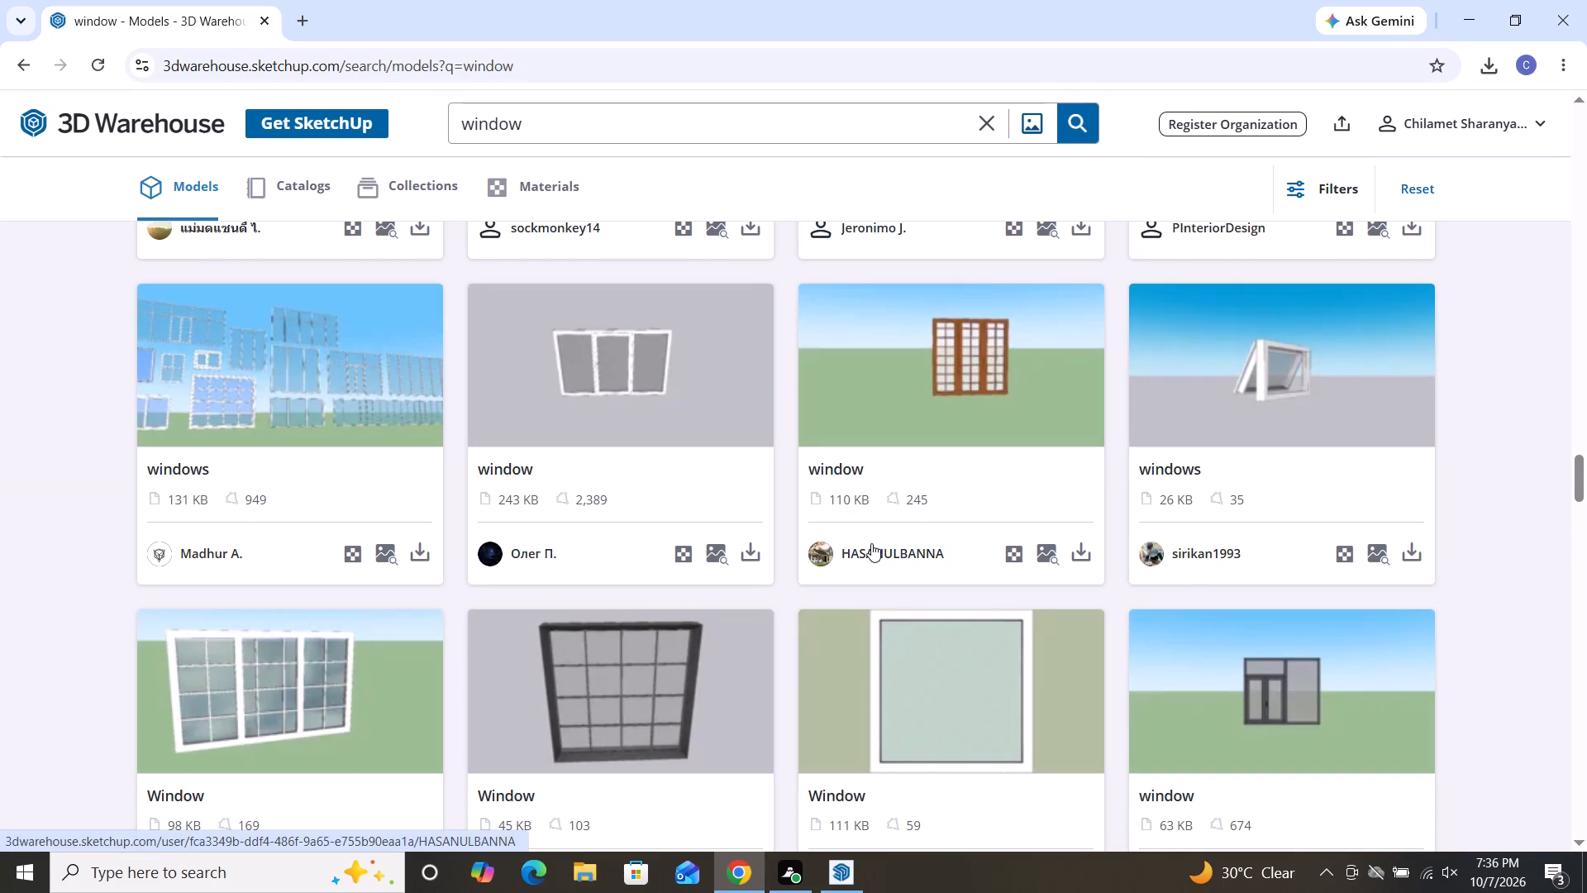
# Download the 100 KB window model with two grey panes in a thin black frame as a SketchUp file.
pyautogui.scroll(-6, 976, 514)
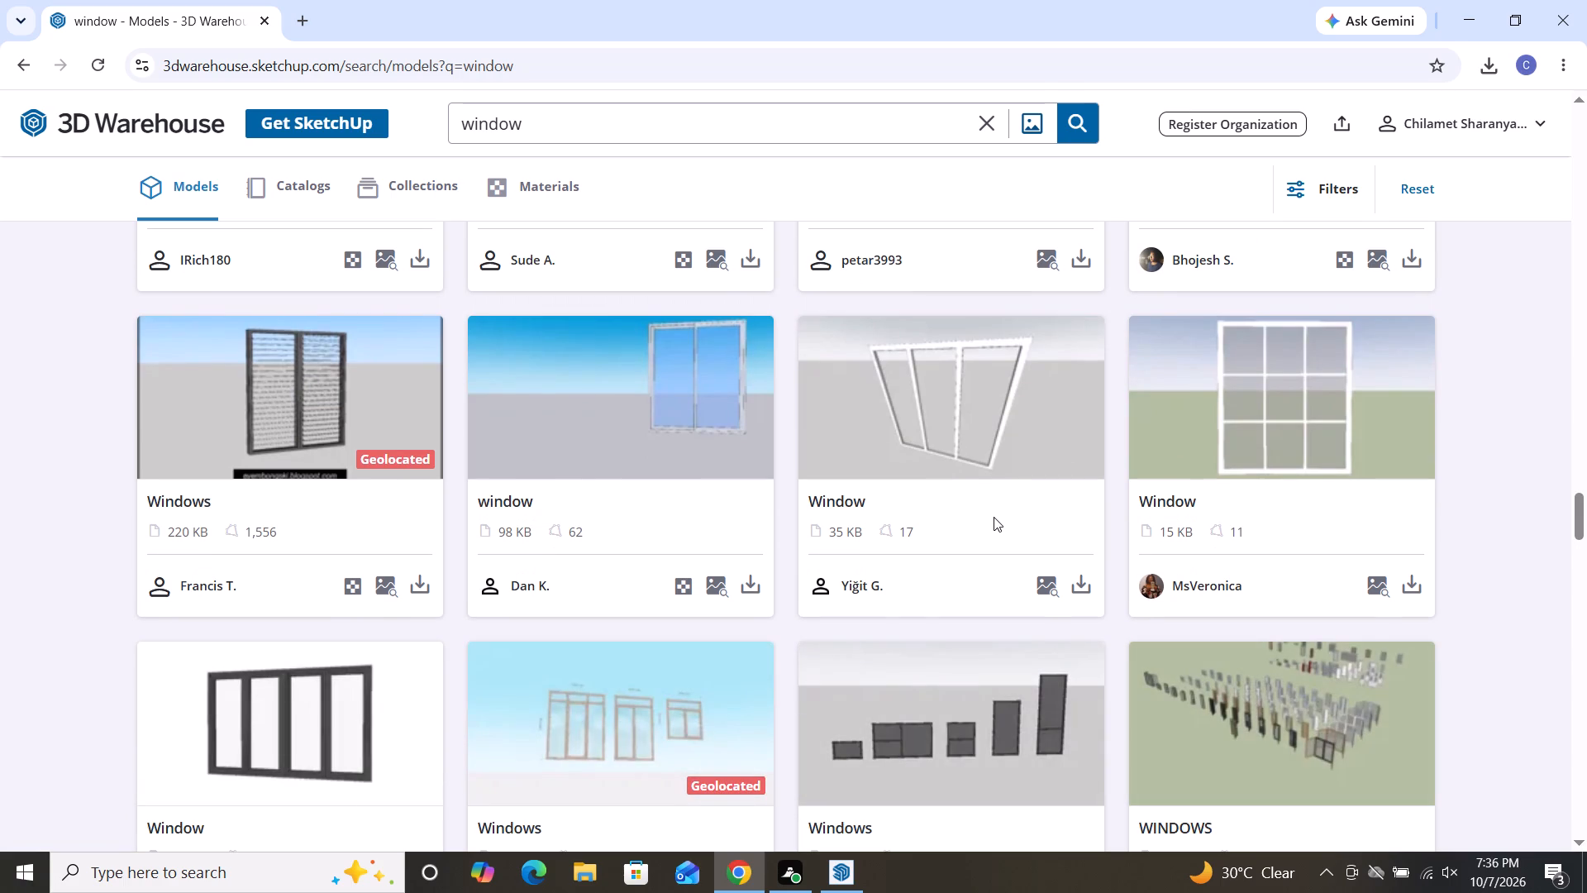
pyautogui.scroll(-4, 994, 517)
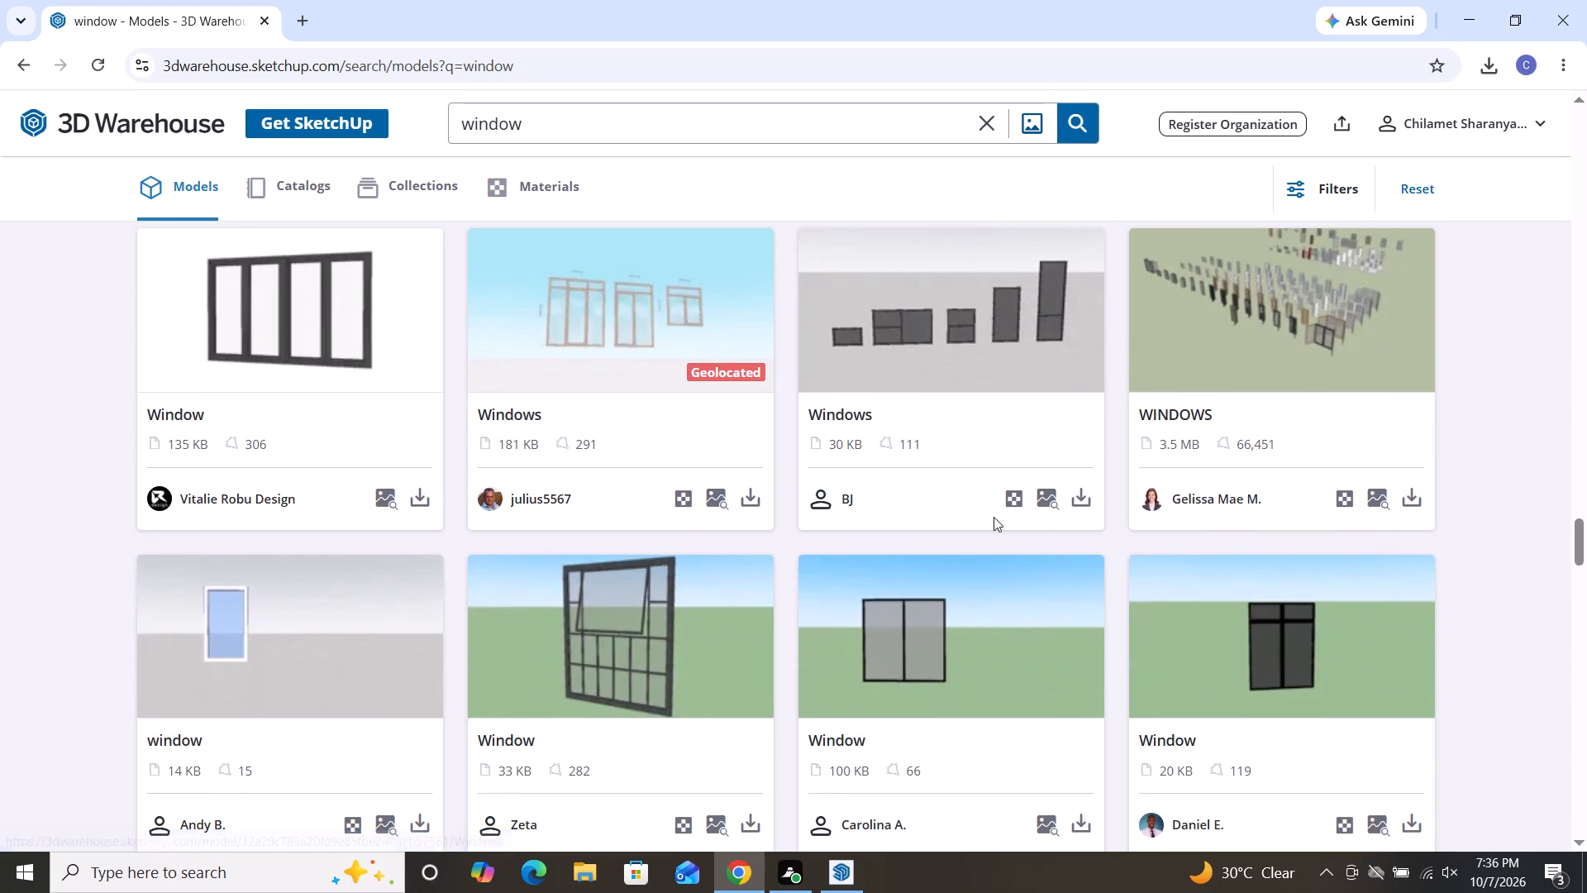
pyautogui.scroll(-3, 994, 517)
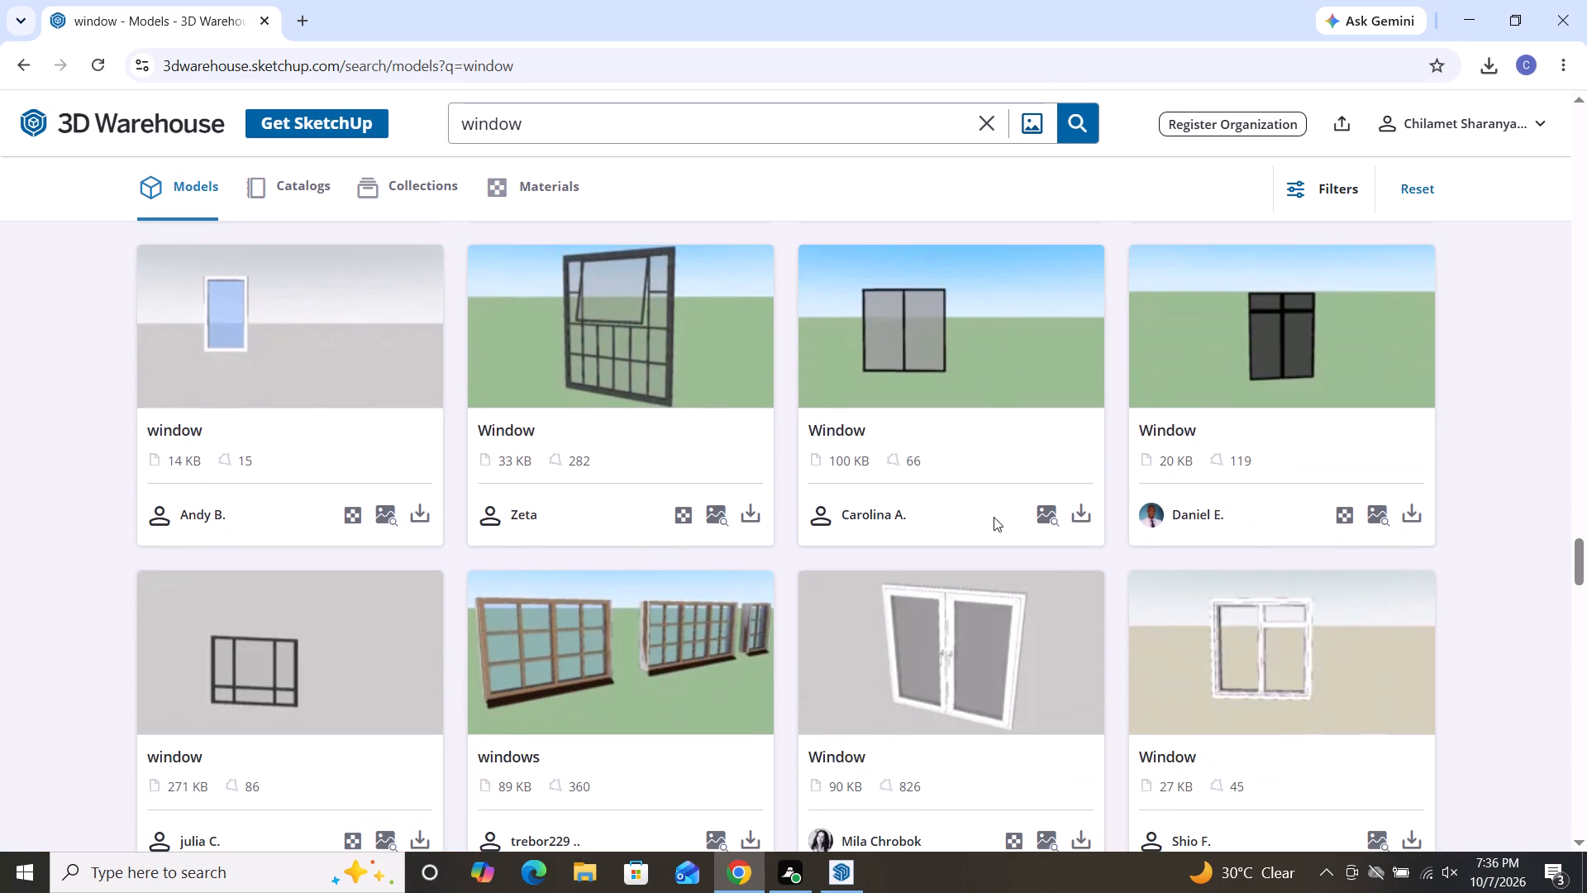
pyautogui.doubleClick(1091, 518)
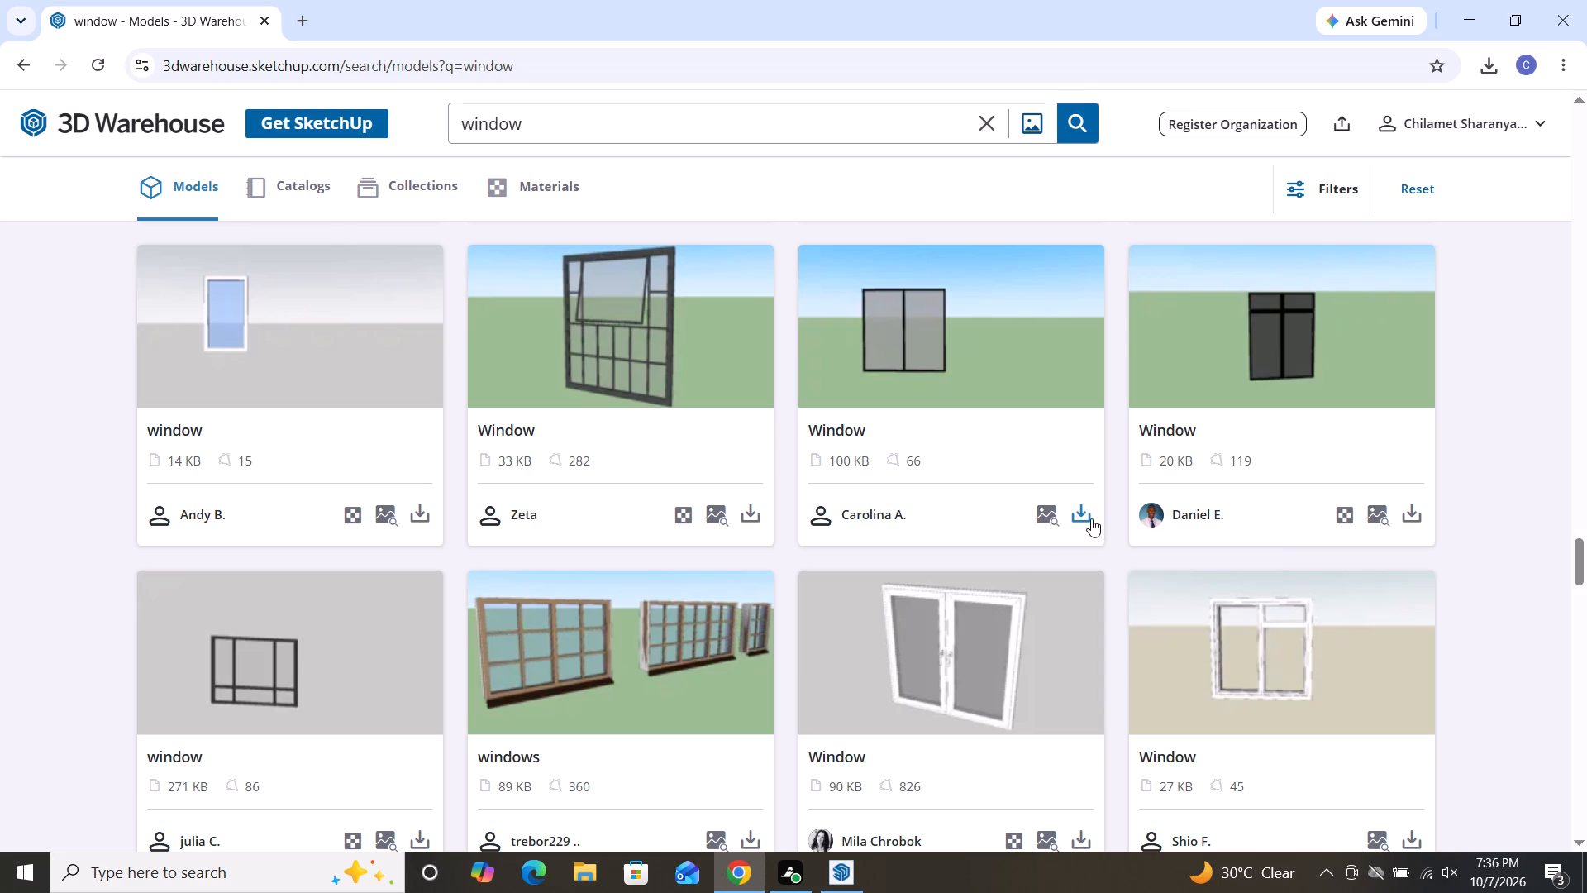
pyautogui.click(1075, 512)
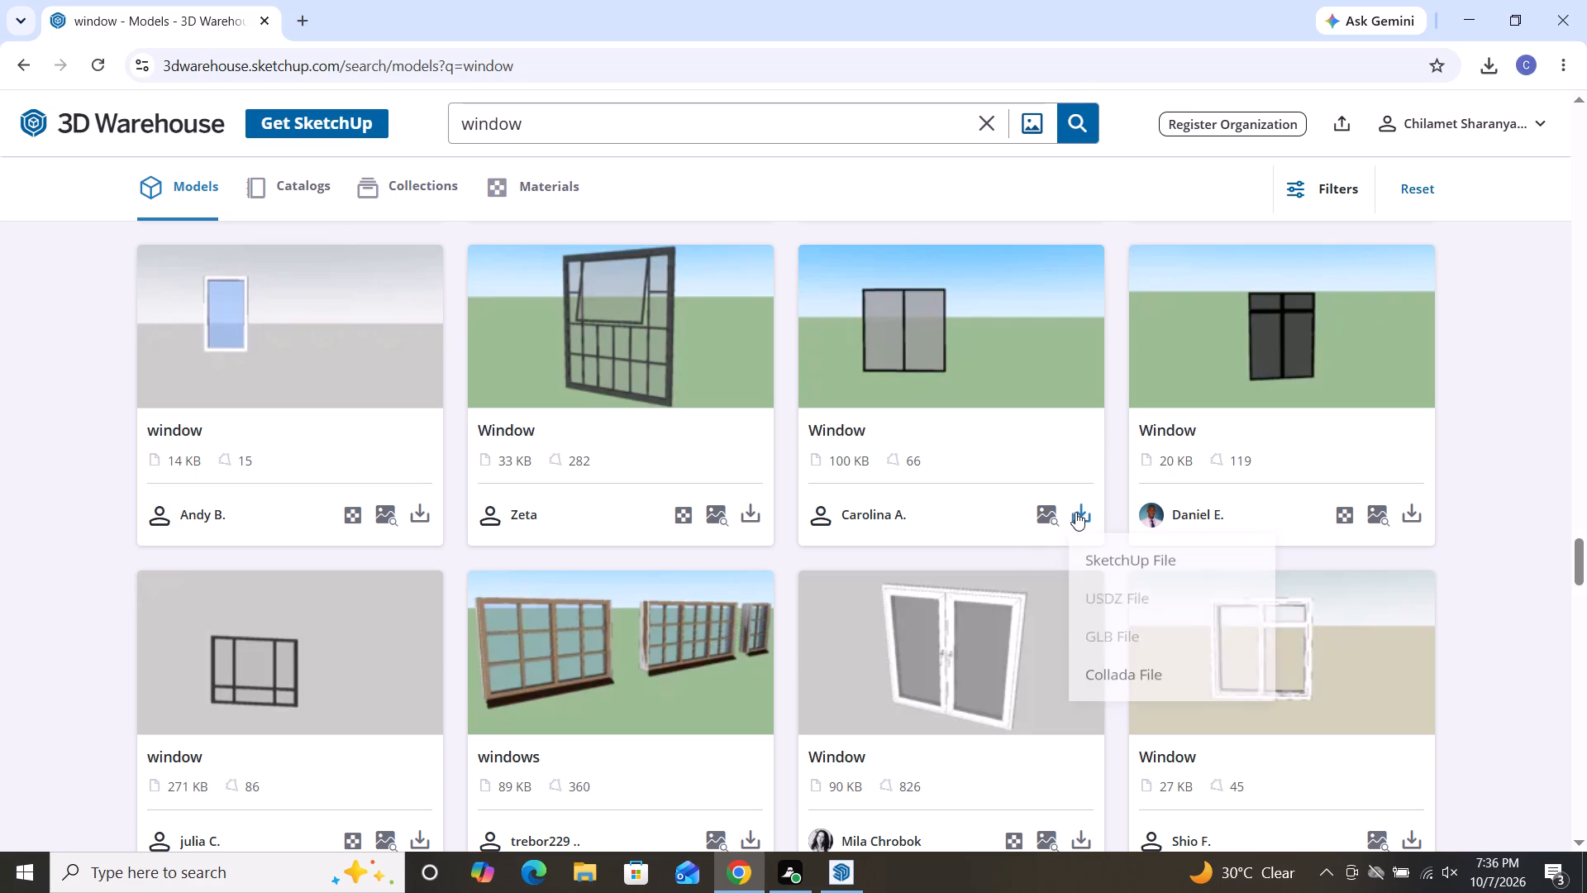
pyautogui.click(1097, 556)
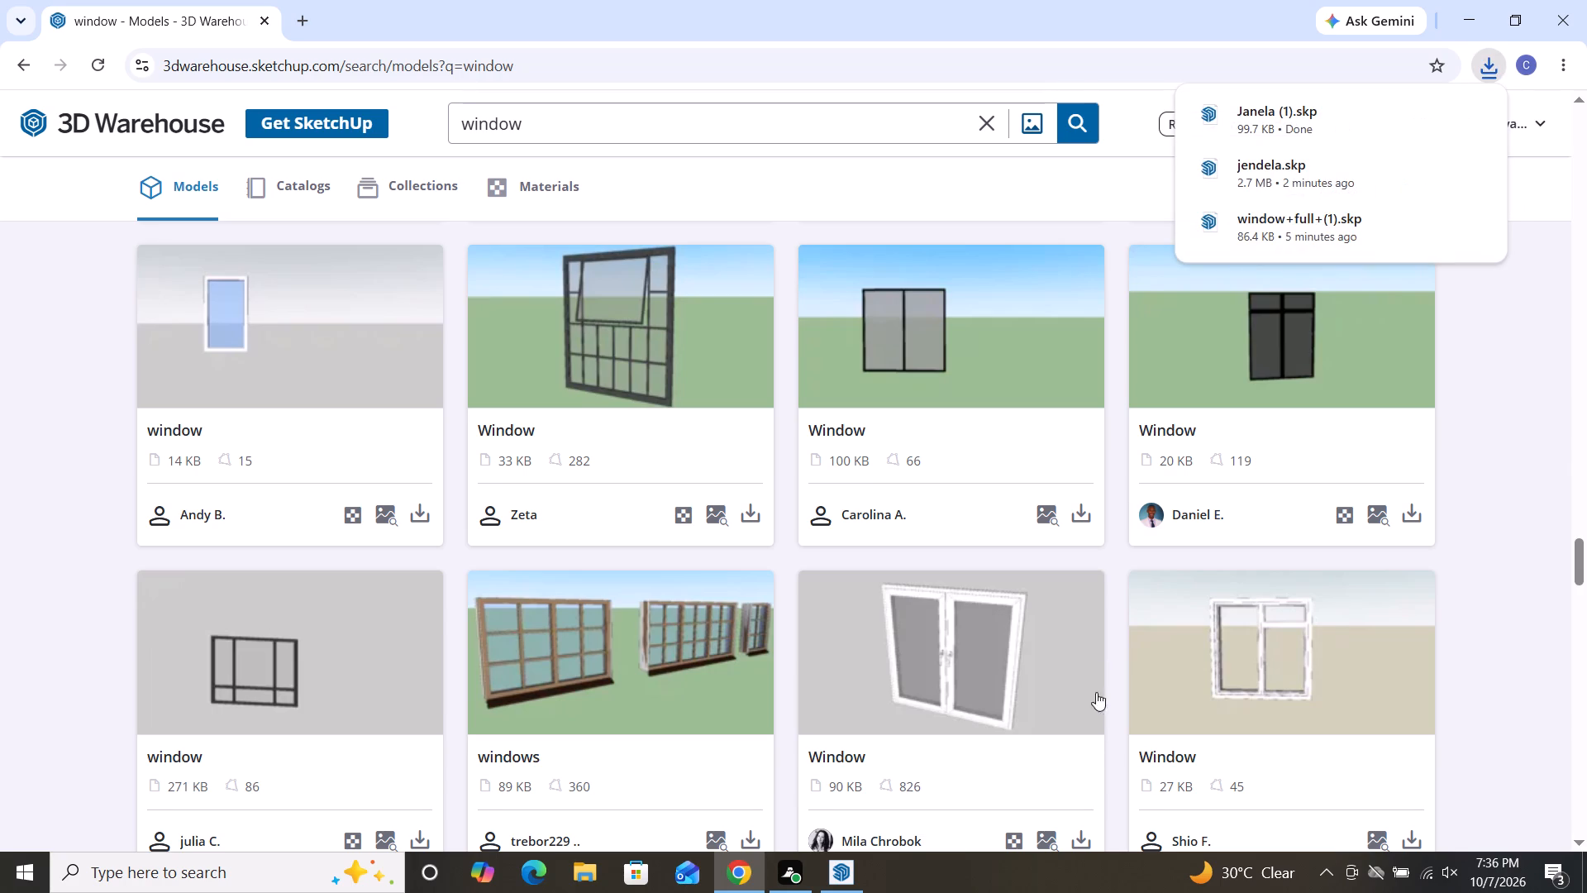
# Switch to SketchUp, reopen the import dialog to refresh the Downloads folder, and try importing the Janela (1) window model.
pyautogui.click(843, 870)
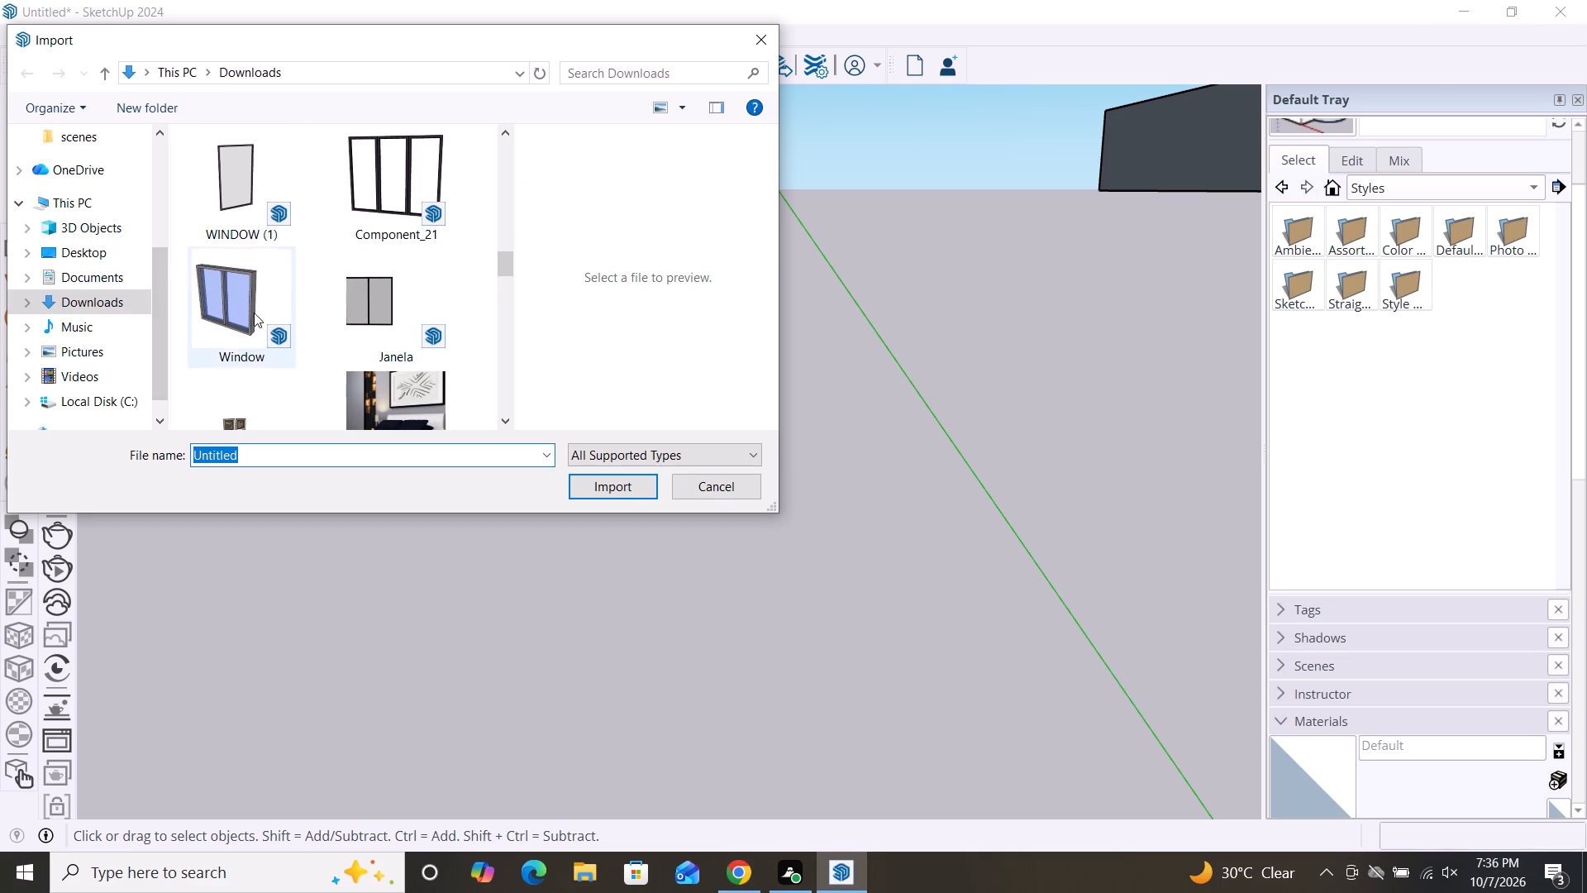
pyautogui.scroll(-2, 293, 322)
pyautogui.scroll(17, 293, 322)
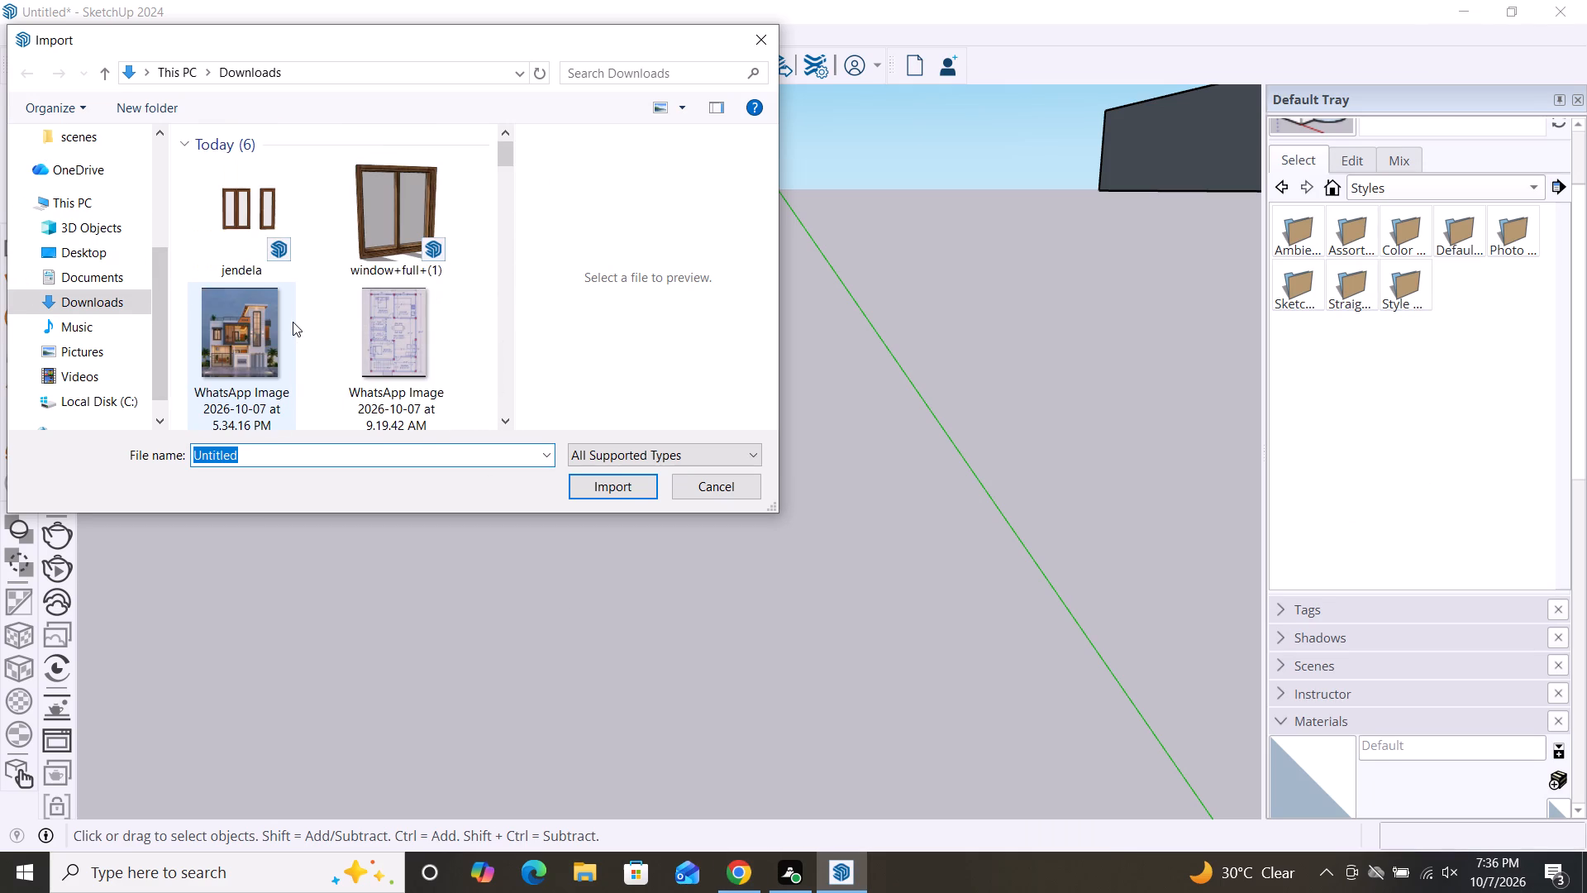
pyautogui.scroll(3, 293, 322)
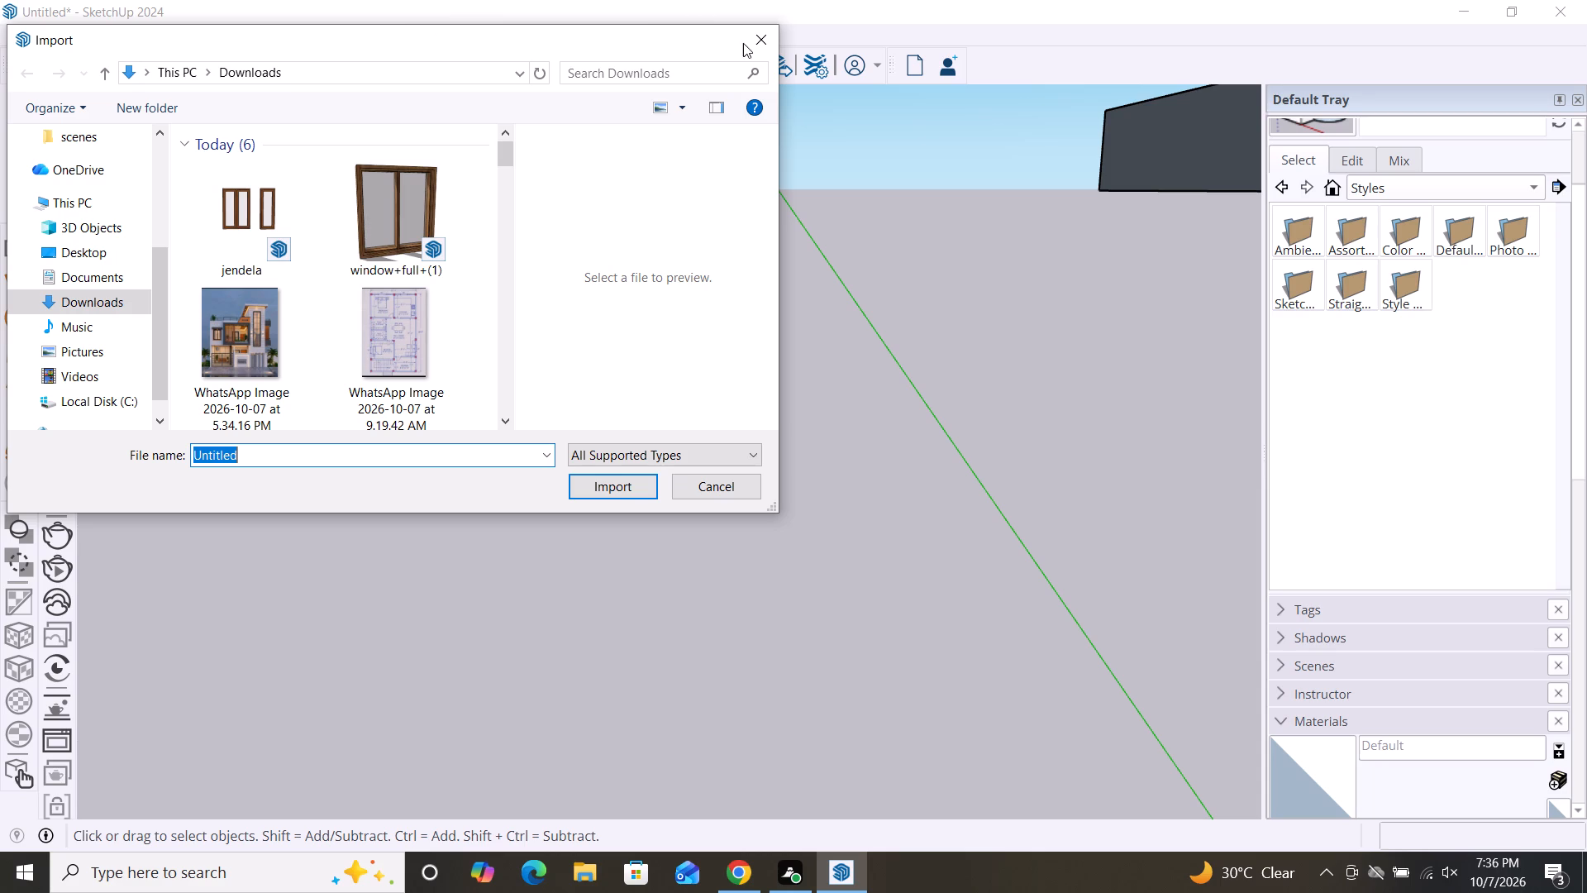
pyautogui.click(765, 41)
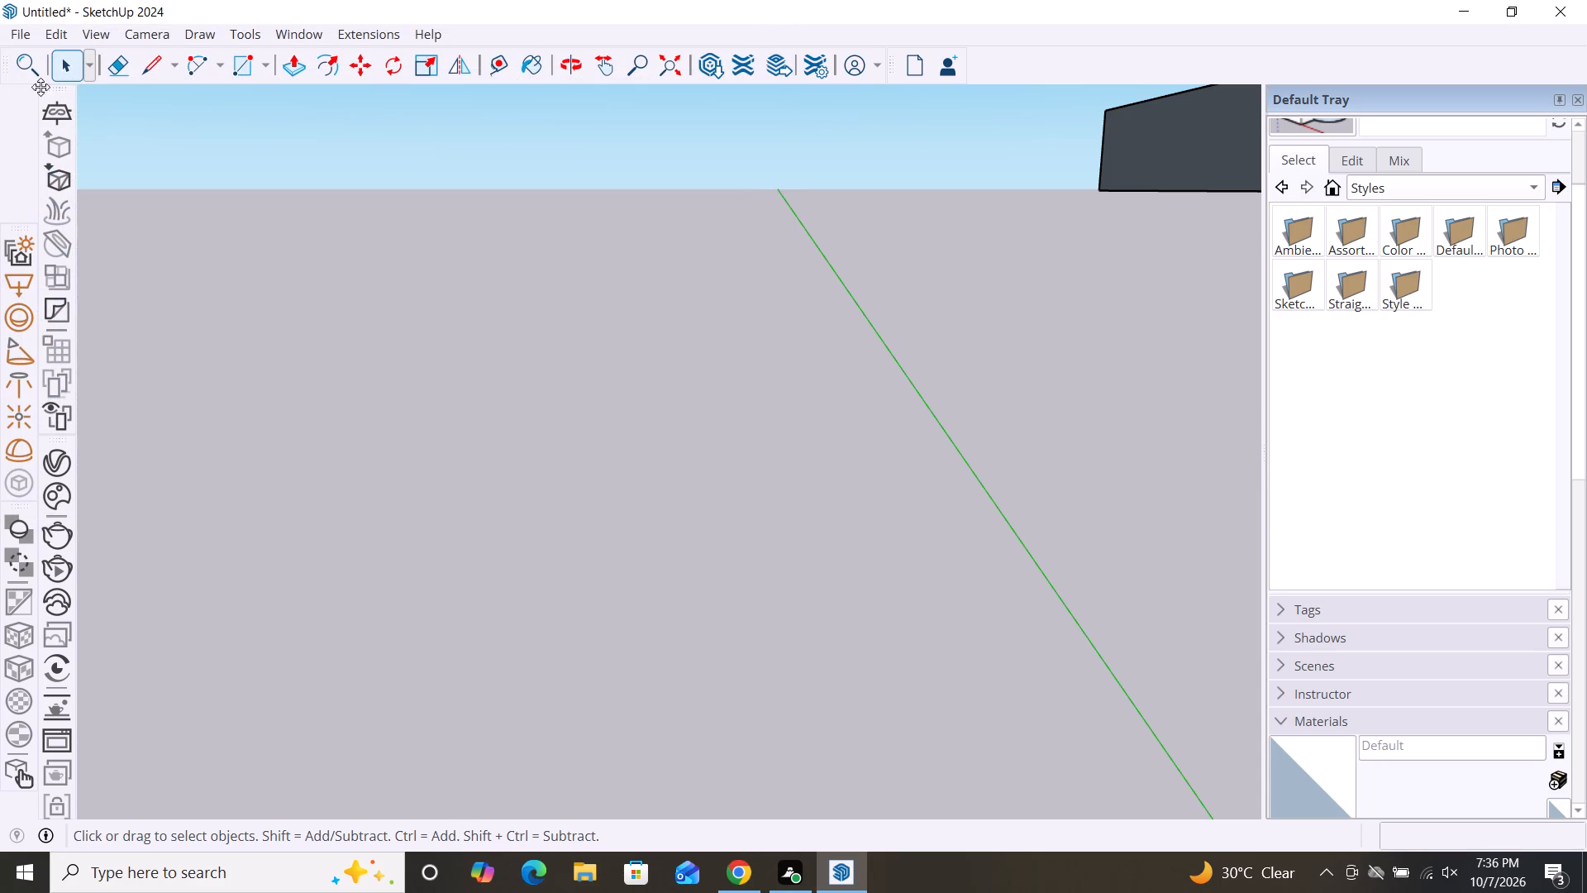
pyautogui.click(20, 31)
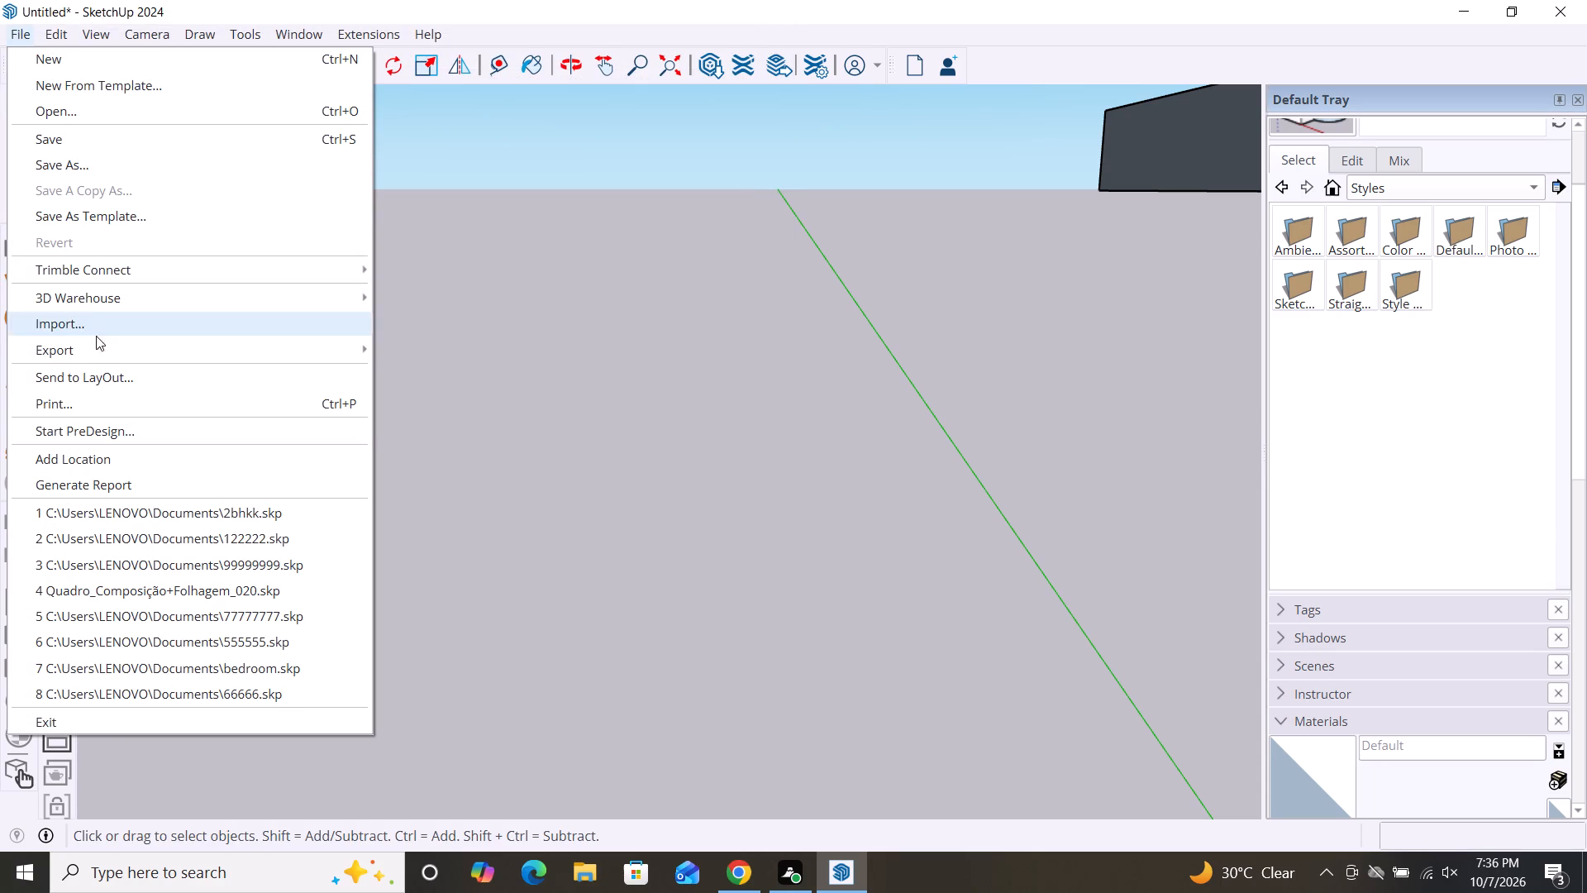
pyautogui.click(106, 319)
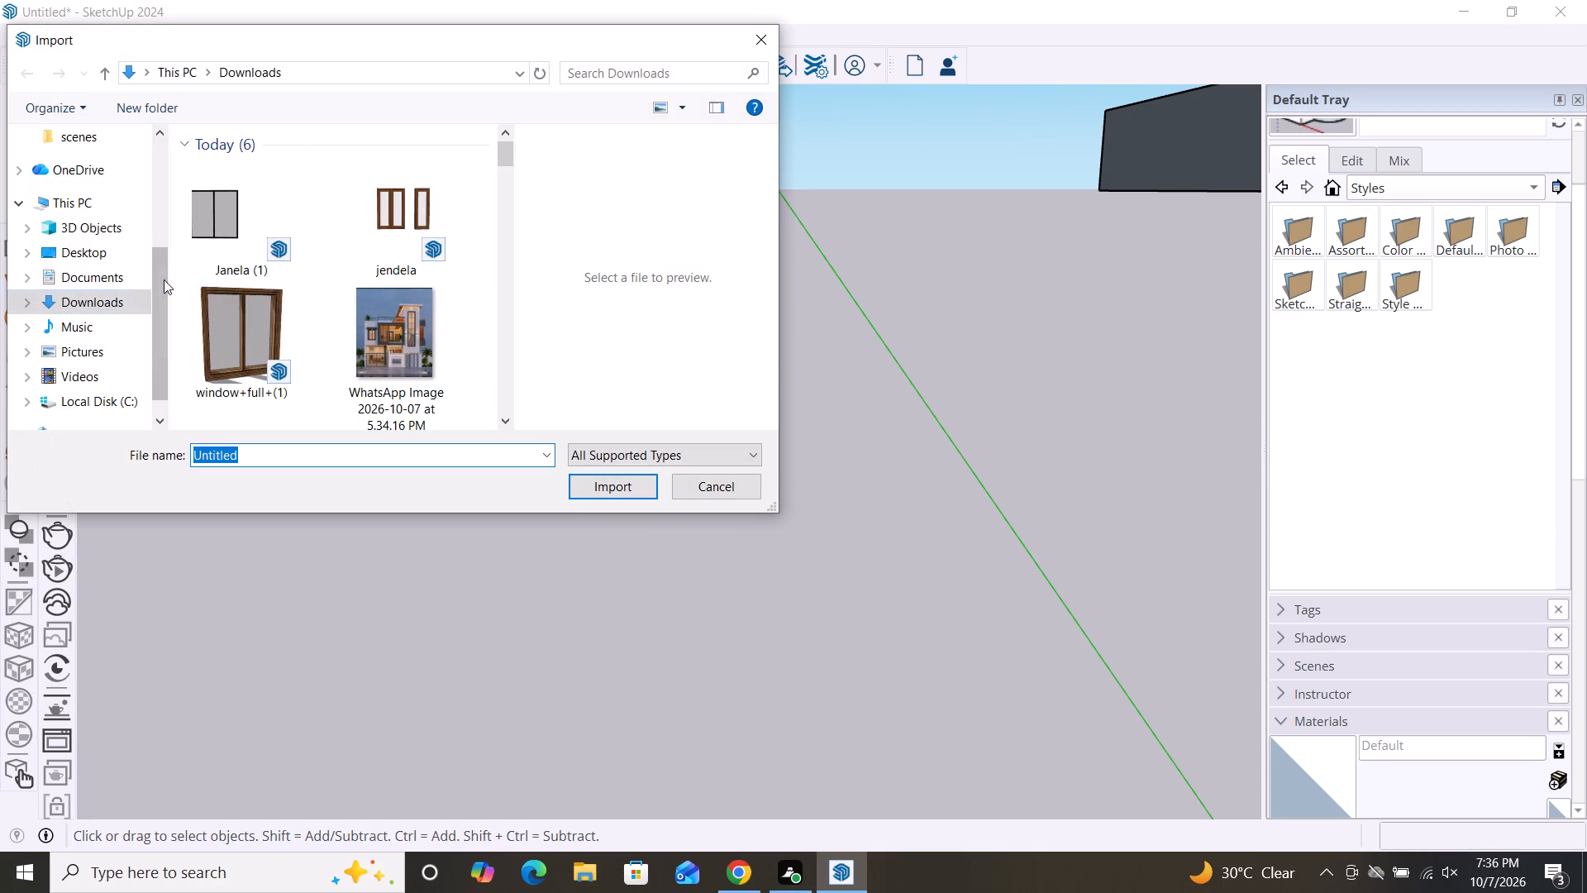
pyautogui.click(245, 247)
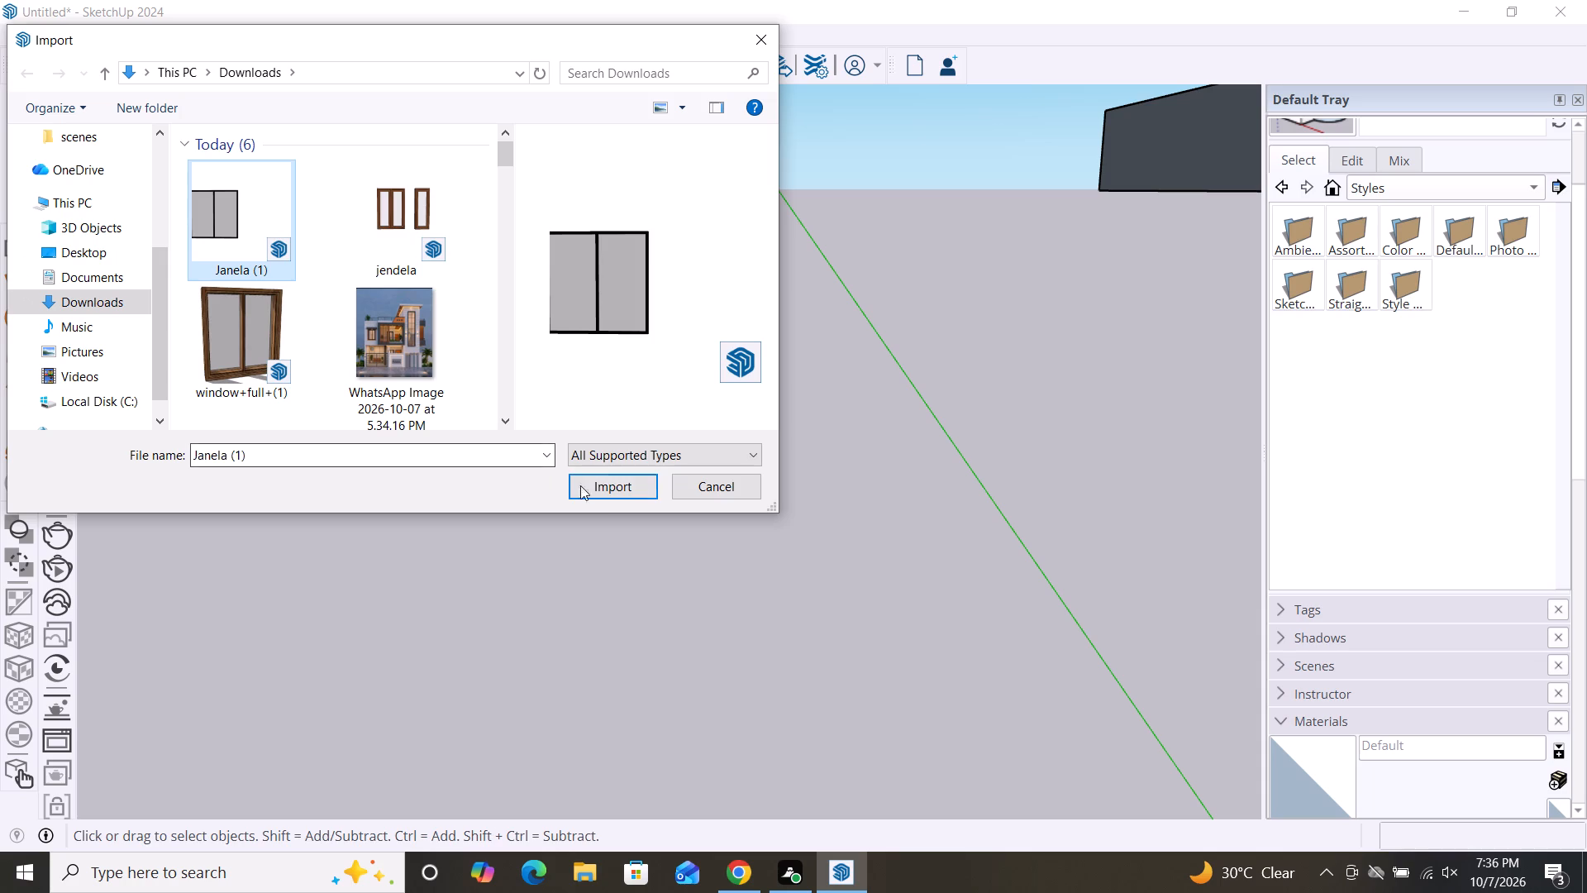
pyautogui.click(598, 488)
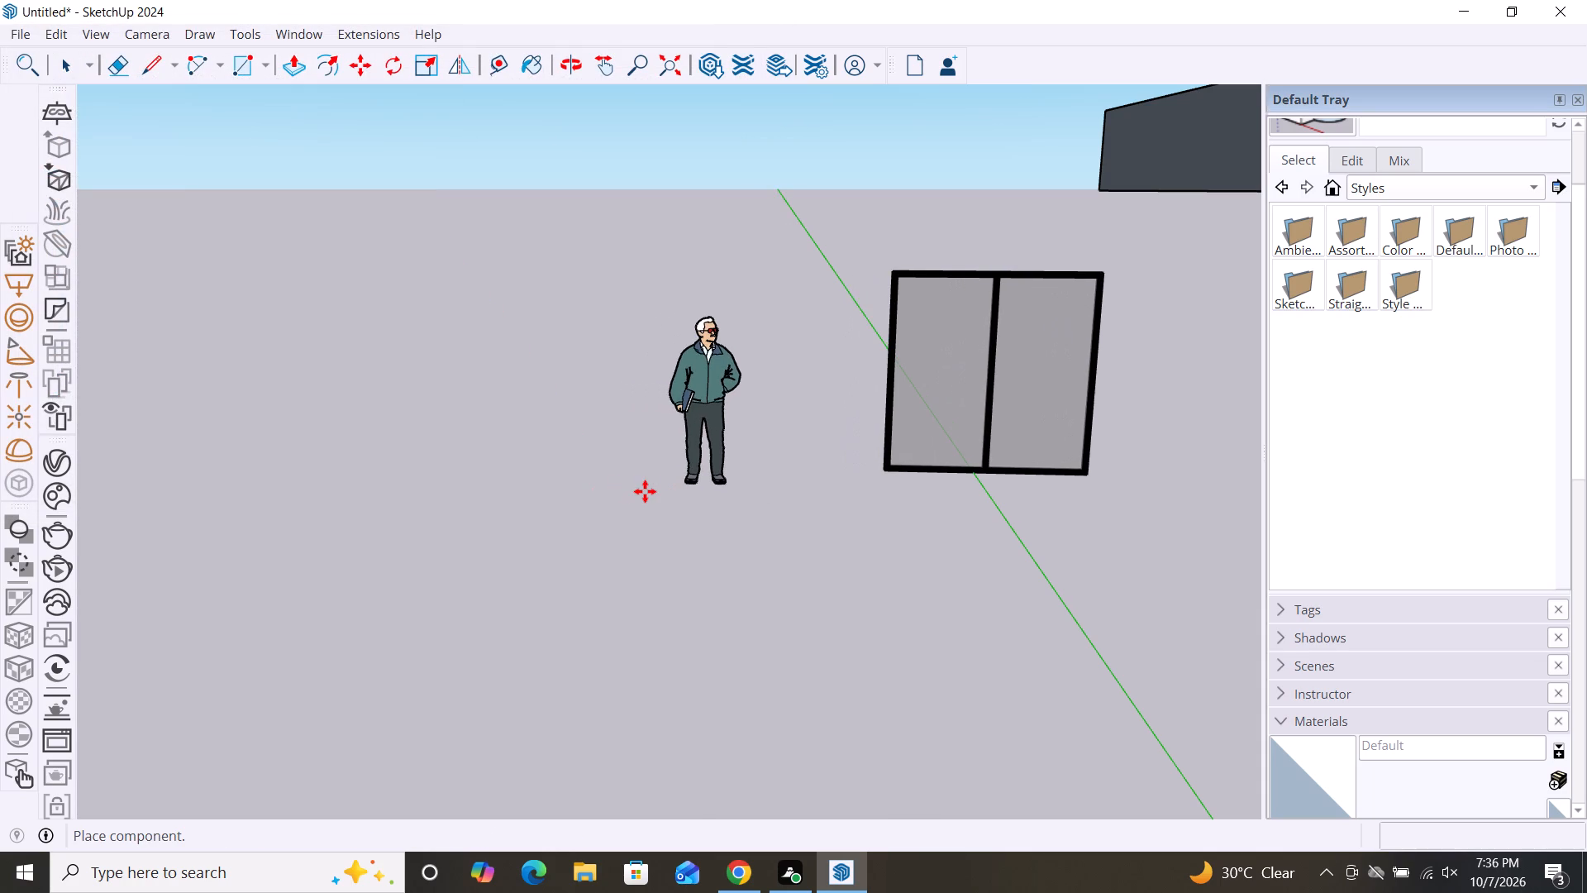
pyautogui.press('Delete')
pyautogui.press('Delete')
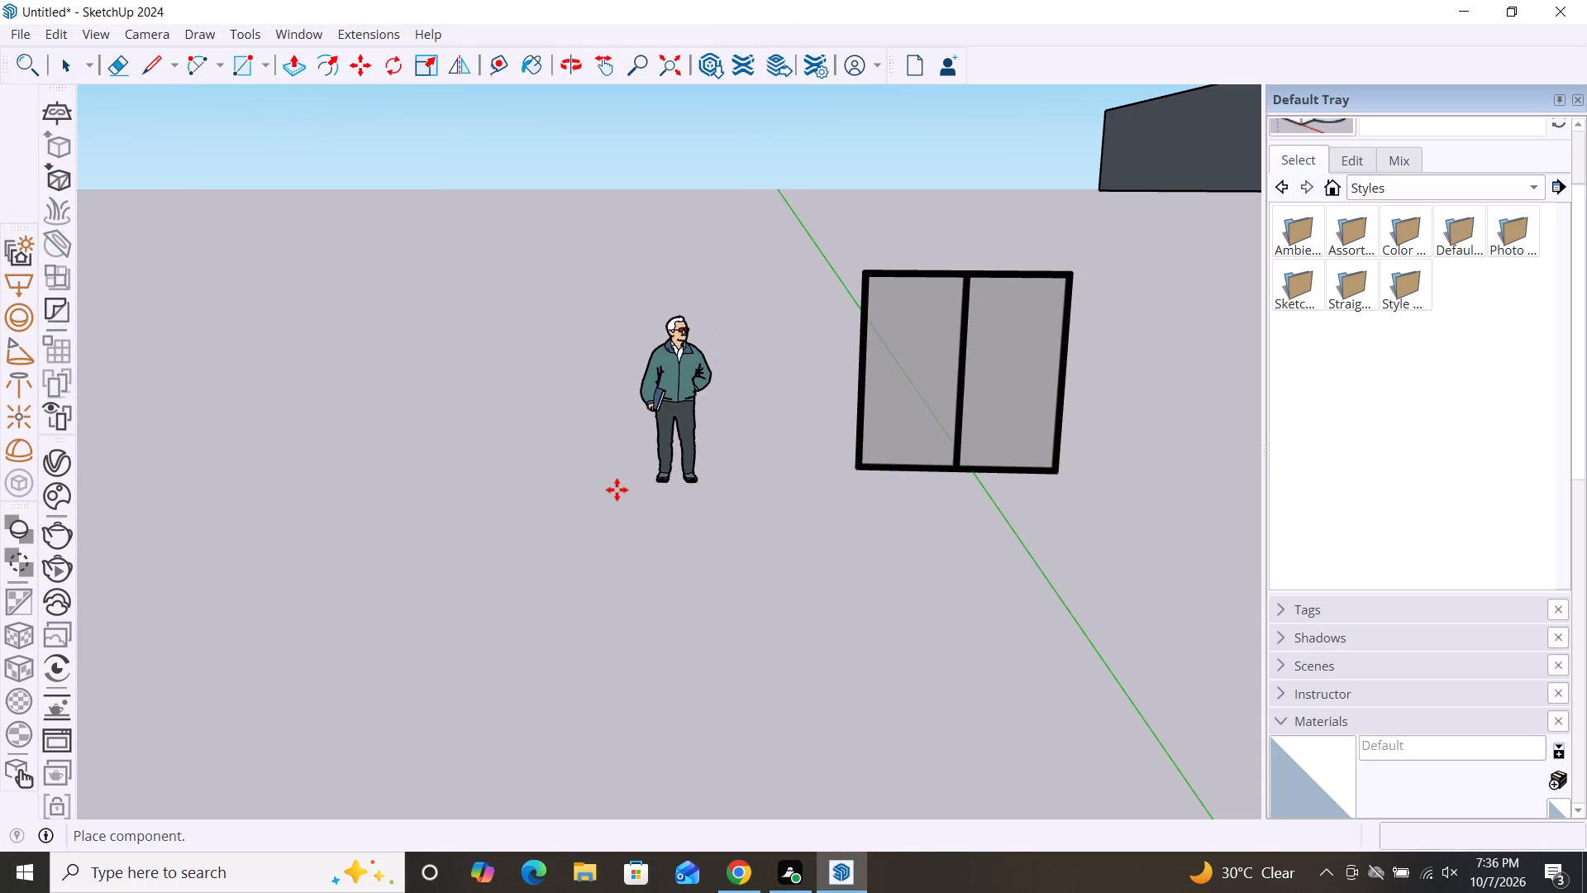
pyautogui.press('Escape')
# Examine the window and door openings on the house's front facade to judge which window style fits.
pyautogui.scroll(-8, 549, 472)
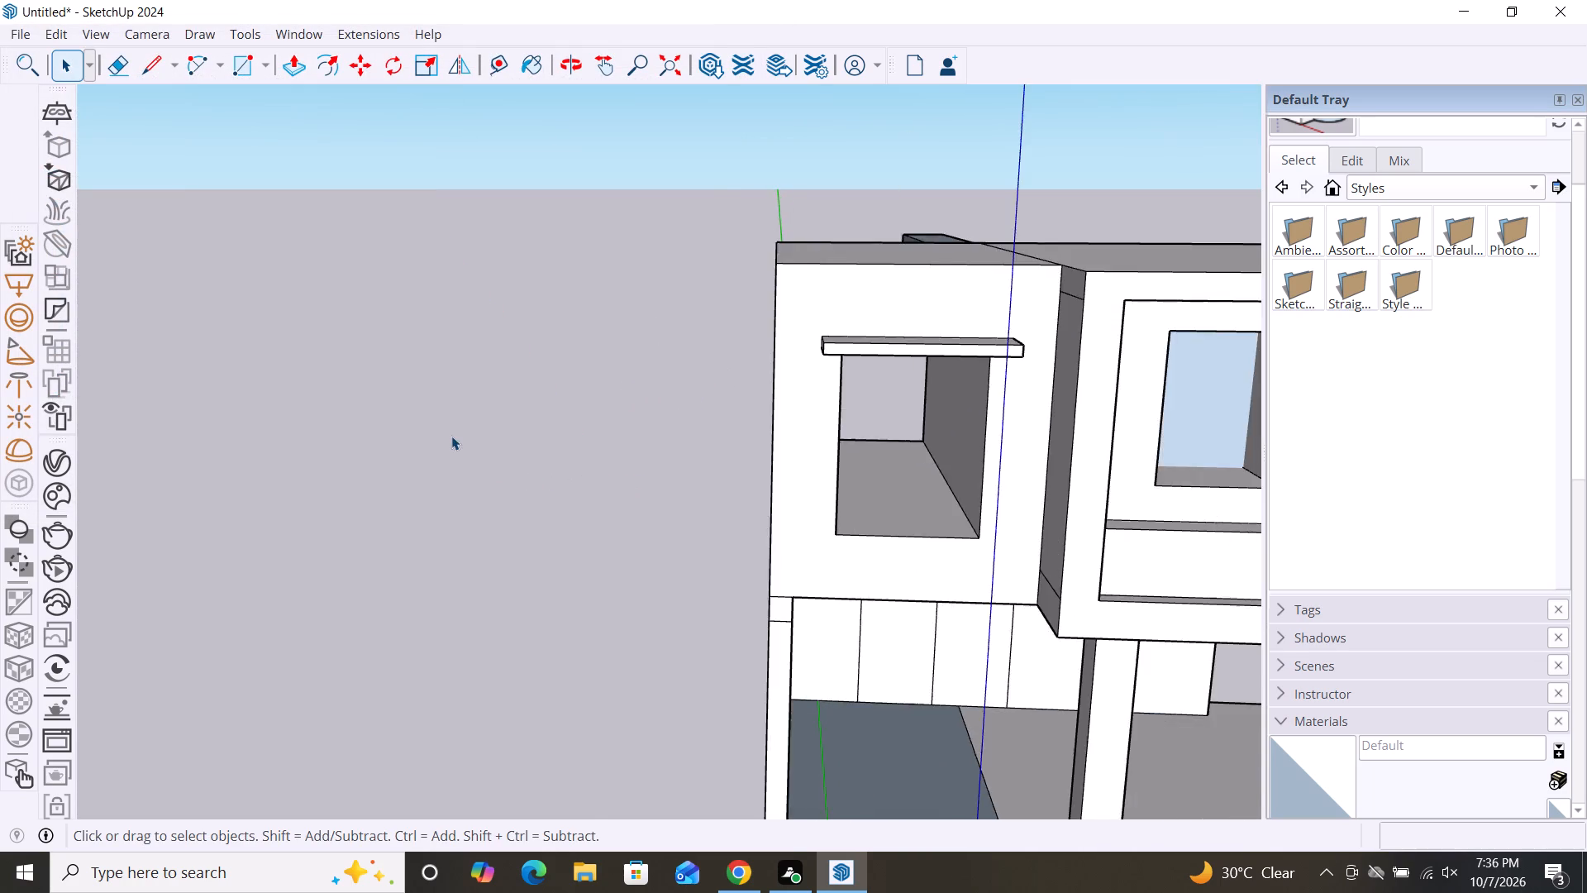
pyautogui.scroll(-3, 451, 436)
pyautogui.moveTo(886, 524); pyautogui.dragTo(872, 443, button='middle')
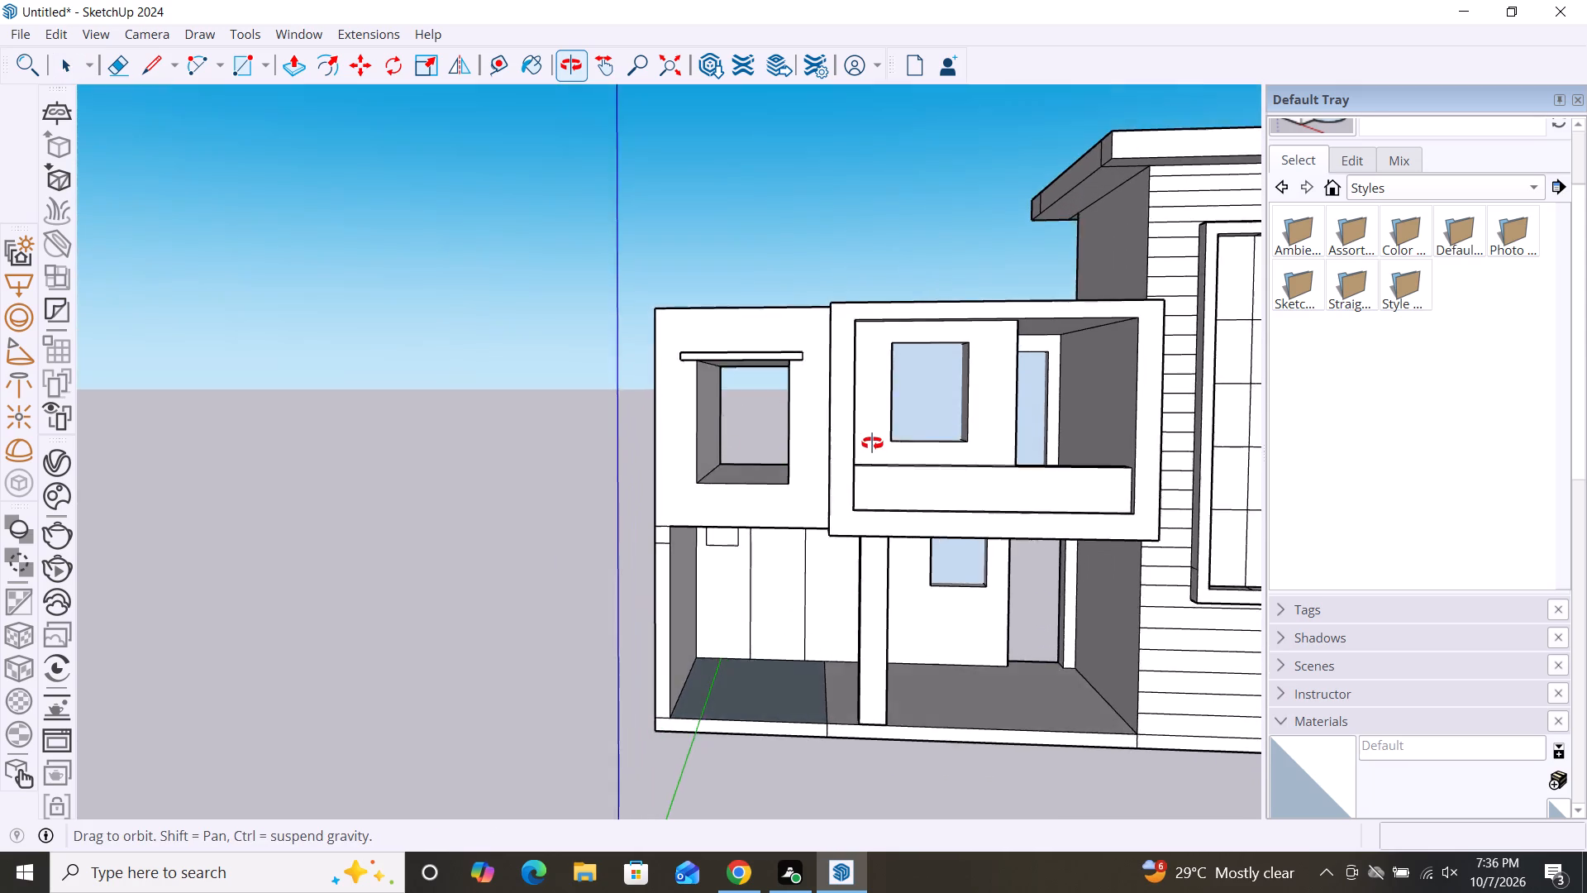
pyautogui.moveTo(872, 443); pyautogui.dragTo(906, 437, button='middle')
pyautogui.scroll(-2, 413, 529)
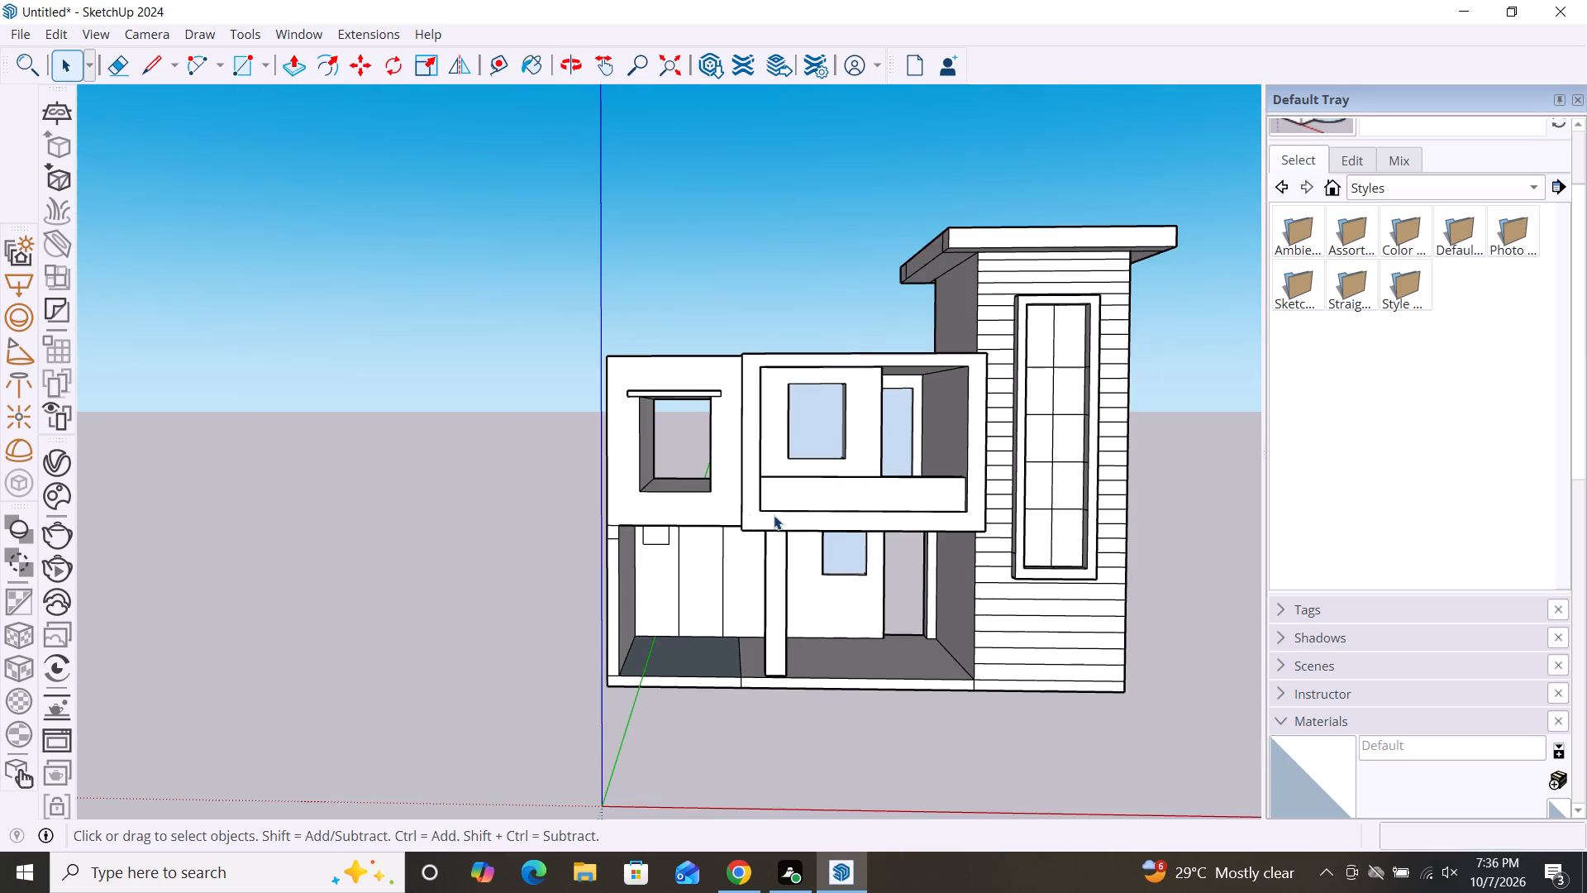
pyautogui.moveTo(780, 515); pyautogui.dragTo(830, 509, button='middle')
pyautogui.scroll(4, 767, 481)
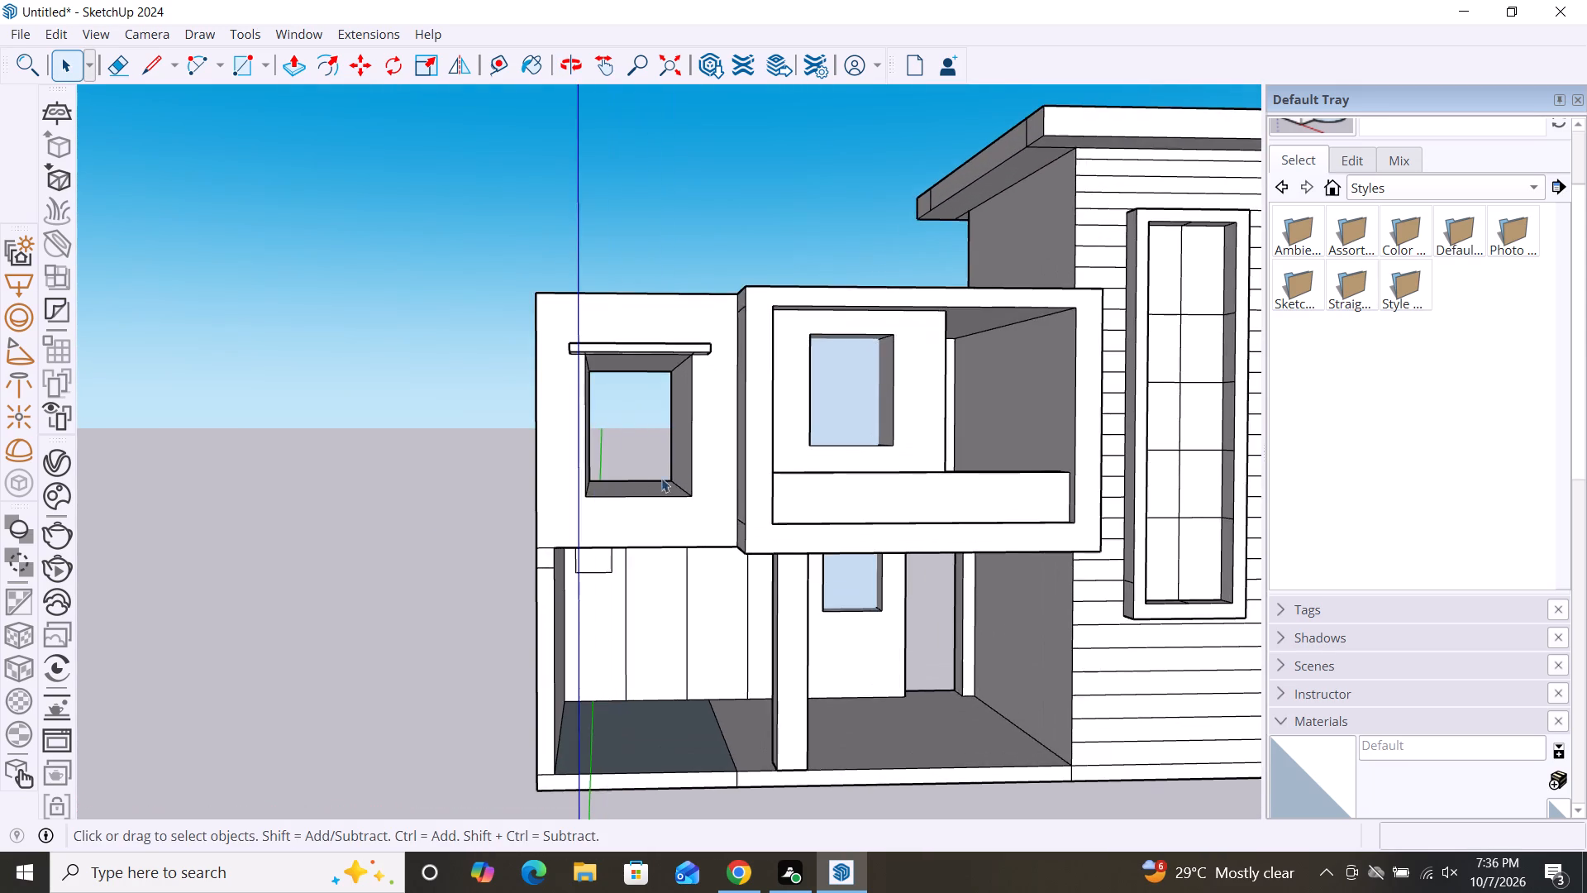
pyautogui.scroll(-2, 436, 464)
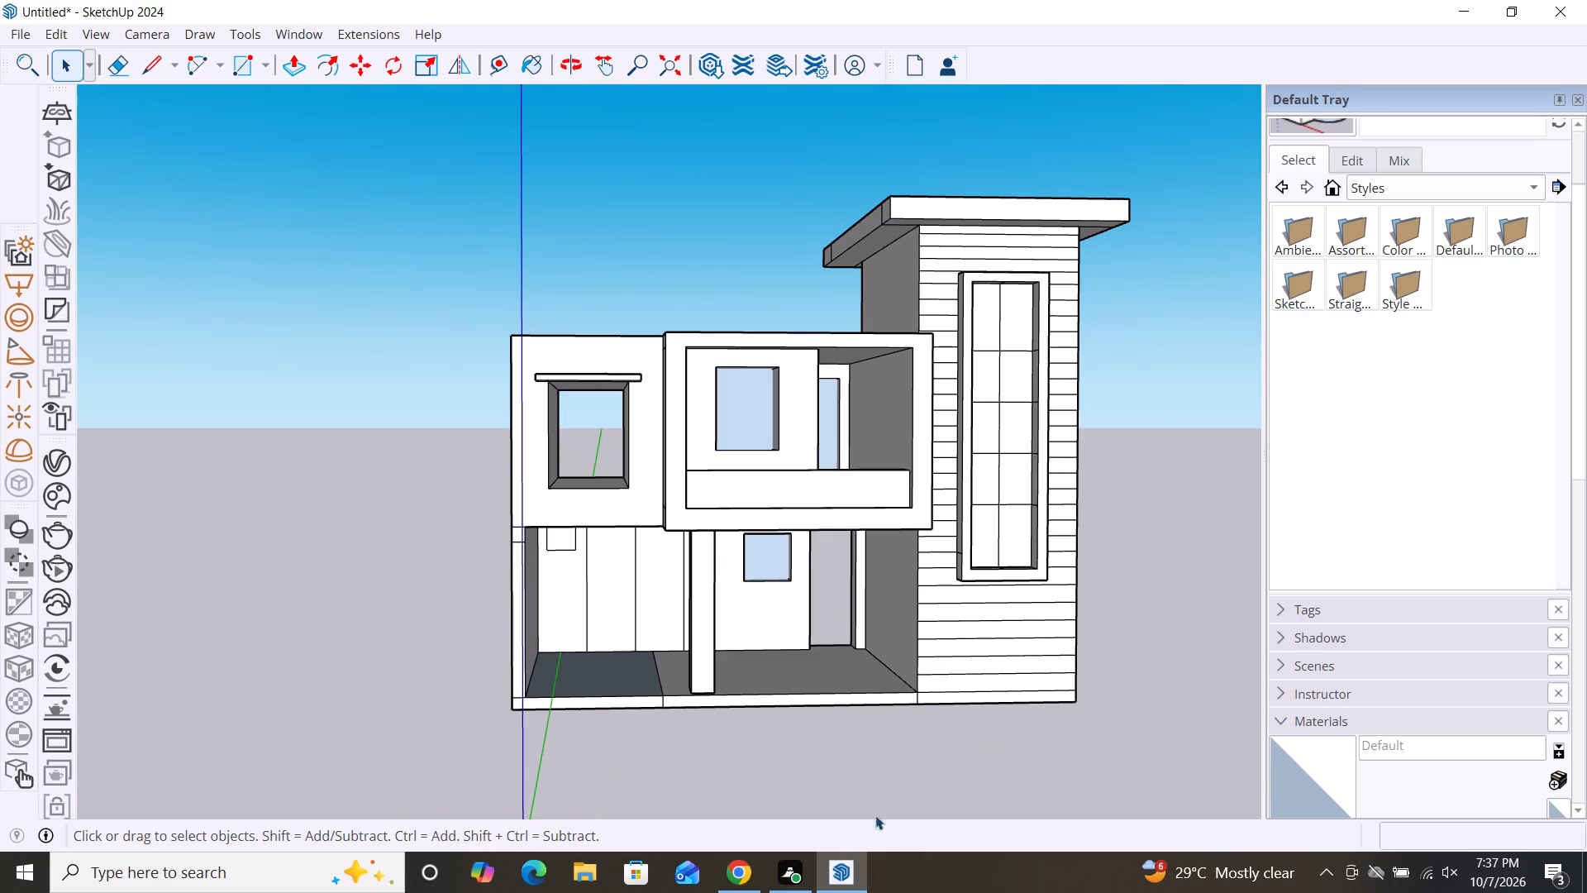
# Switch to Chrome and look through the 3D Warehouse window results for another model that suits the house's front openings.
pyautogui.click(746, 861)
pyautogui.scroll(-2, 778, 603)
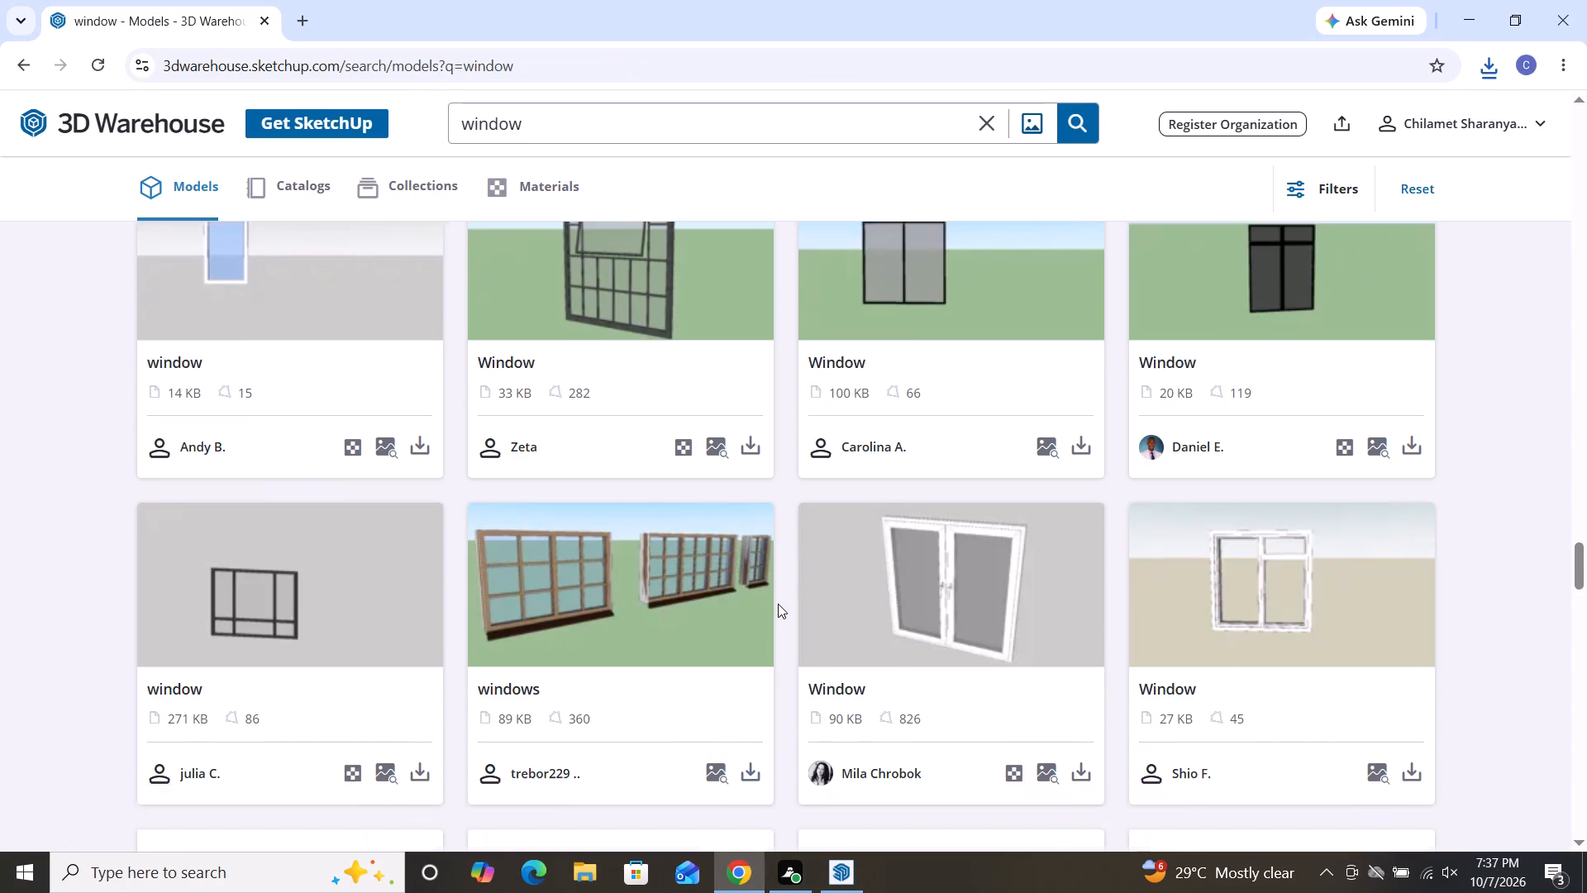
pyautogui.scroll(-6, 778, 604)
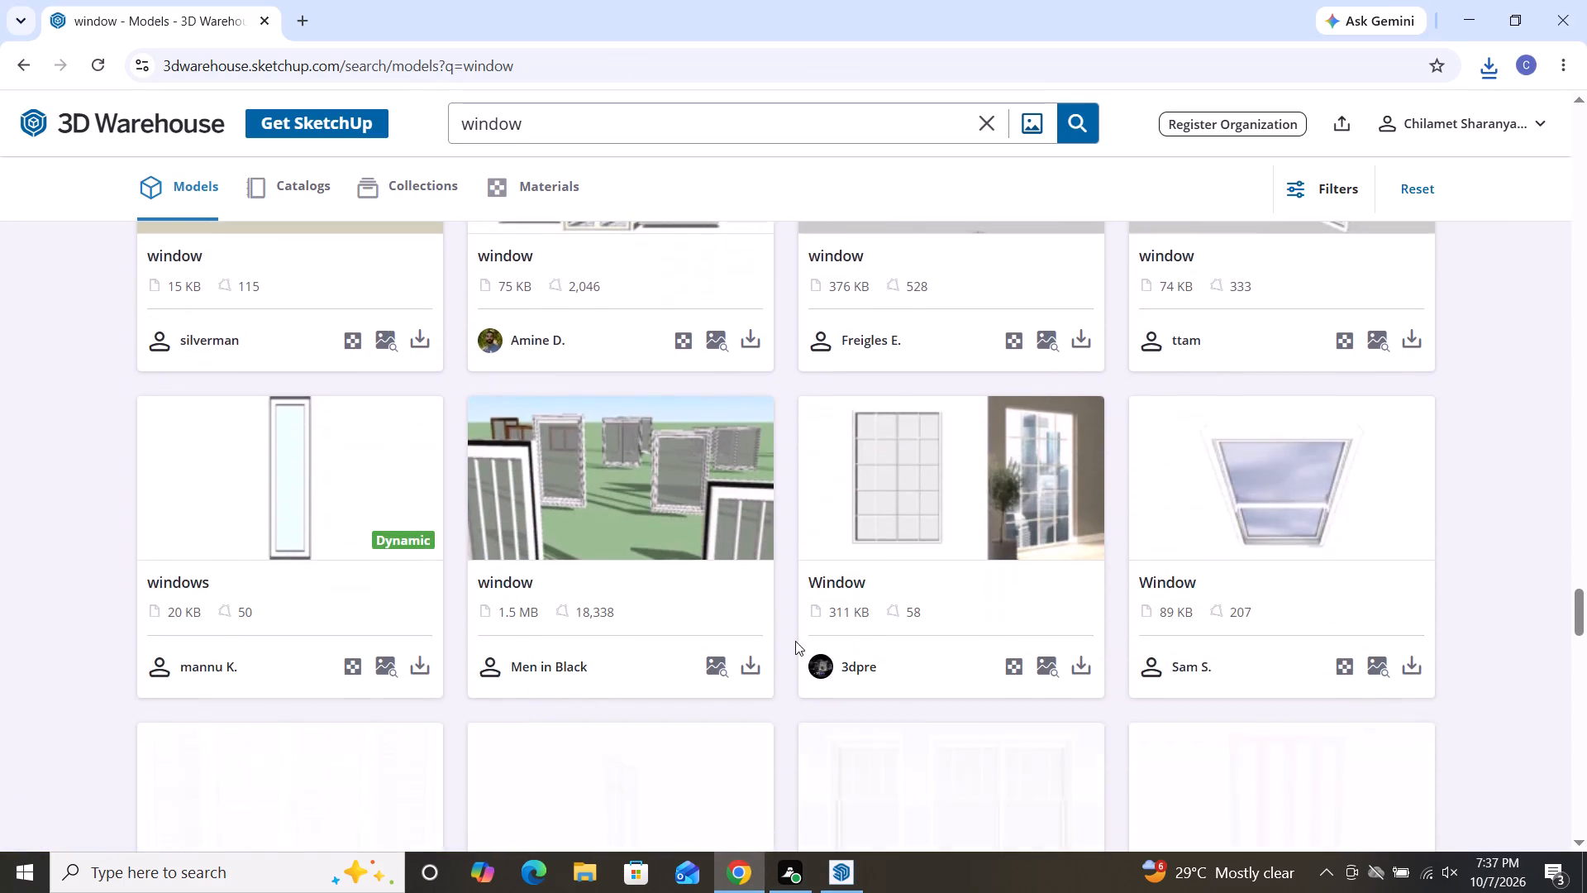
pyautogui.scroll(-2, 795, 641)
pyautogui.scroll(-3, 670, 680)
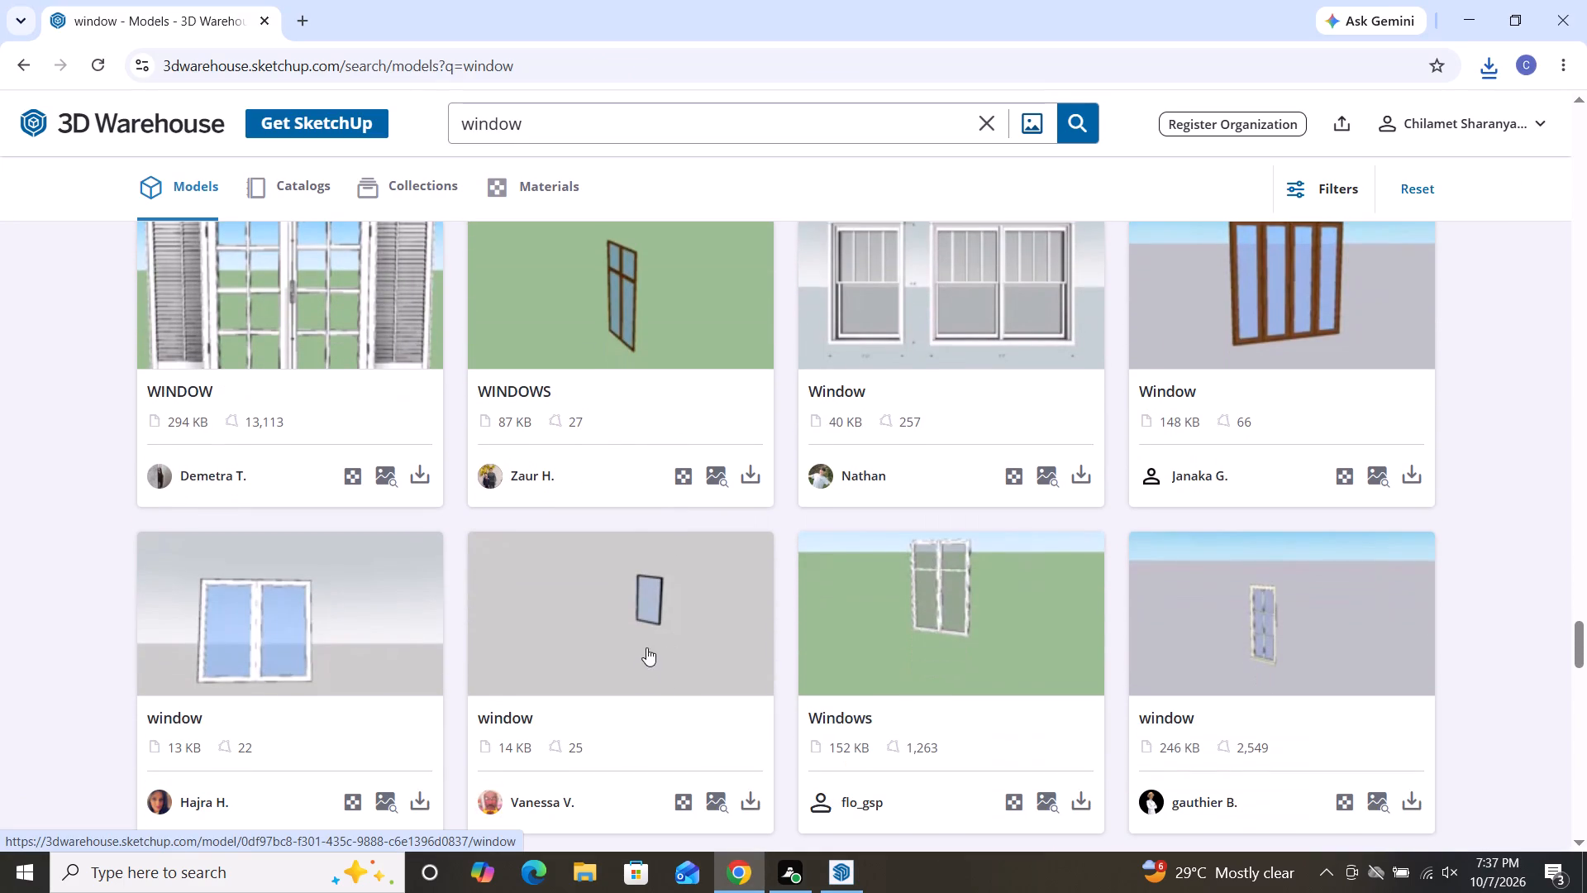
pyautogui.scroll(-7, 635, 609)
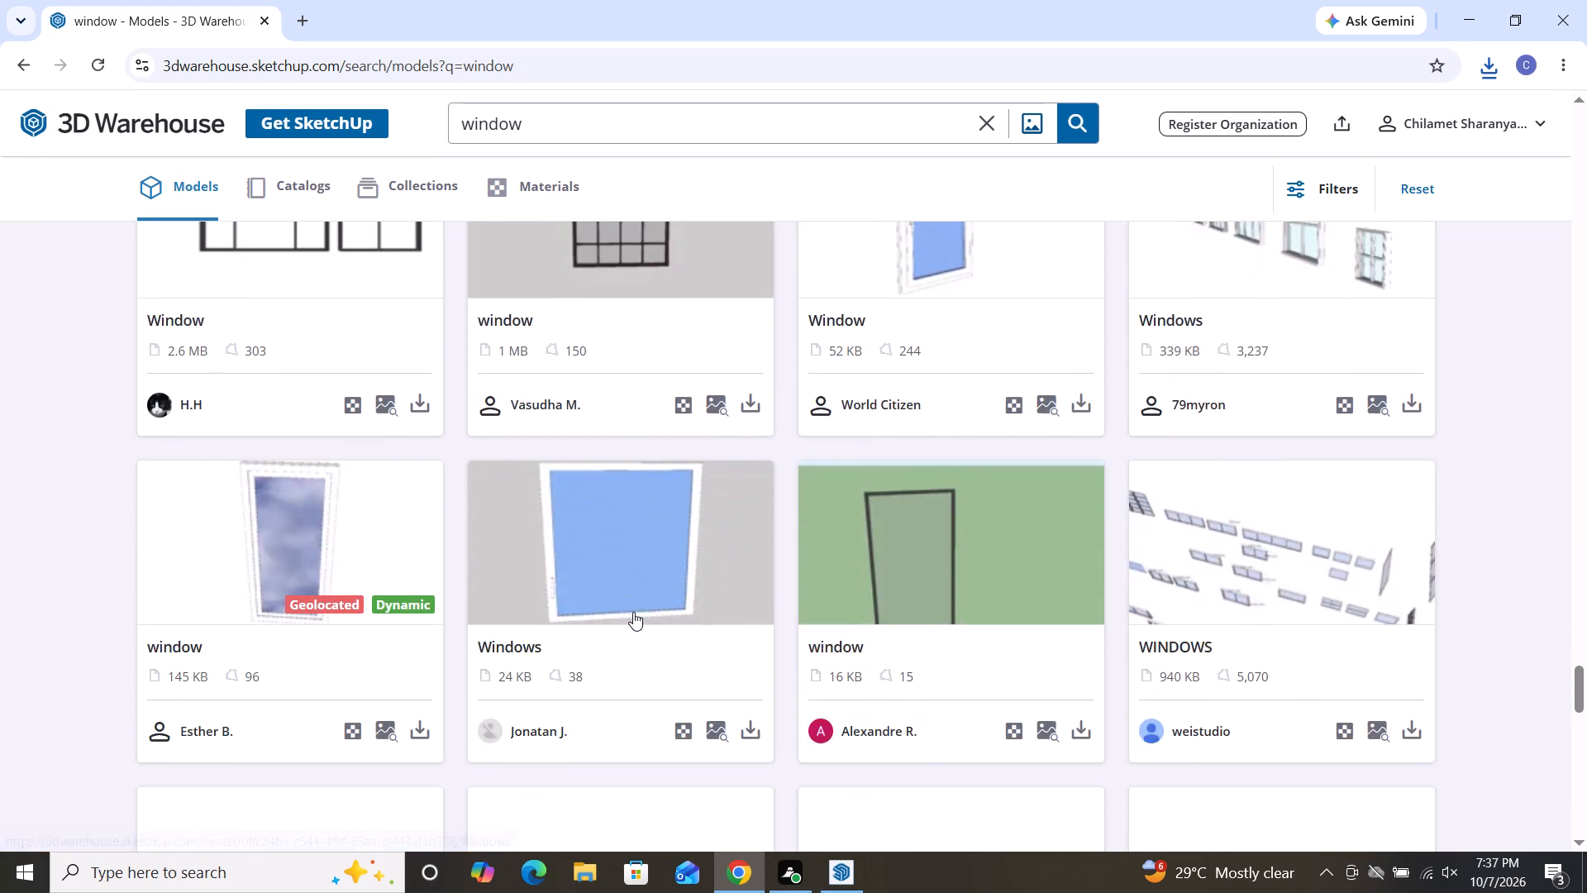
pyautogui.scroll(-9, 633, 612)
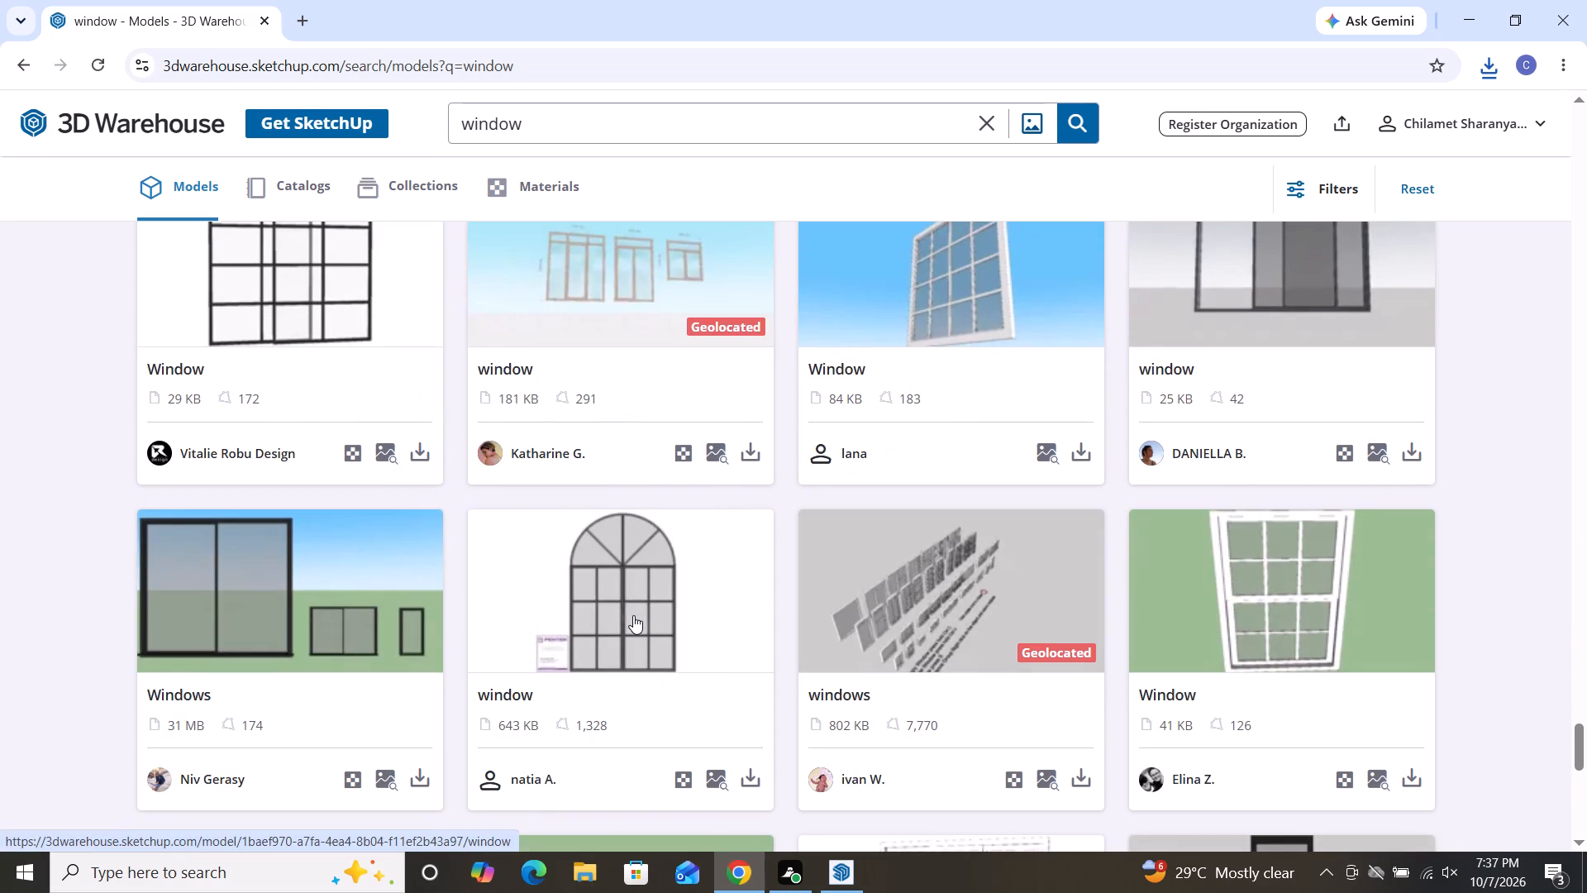
pyautogui.scroll(-4, 628, 622)
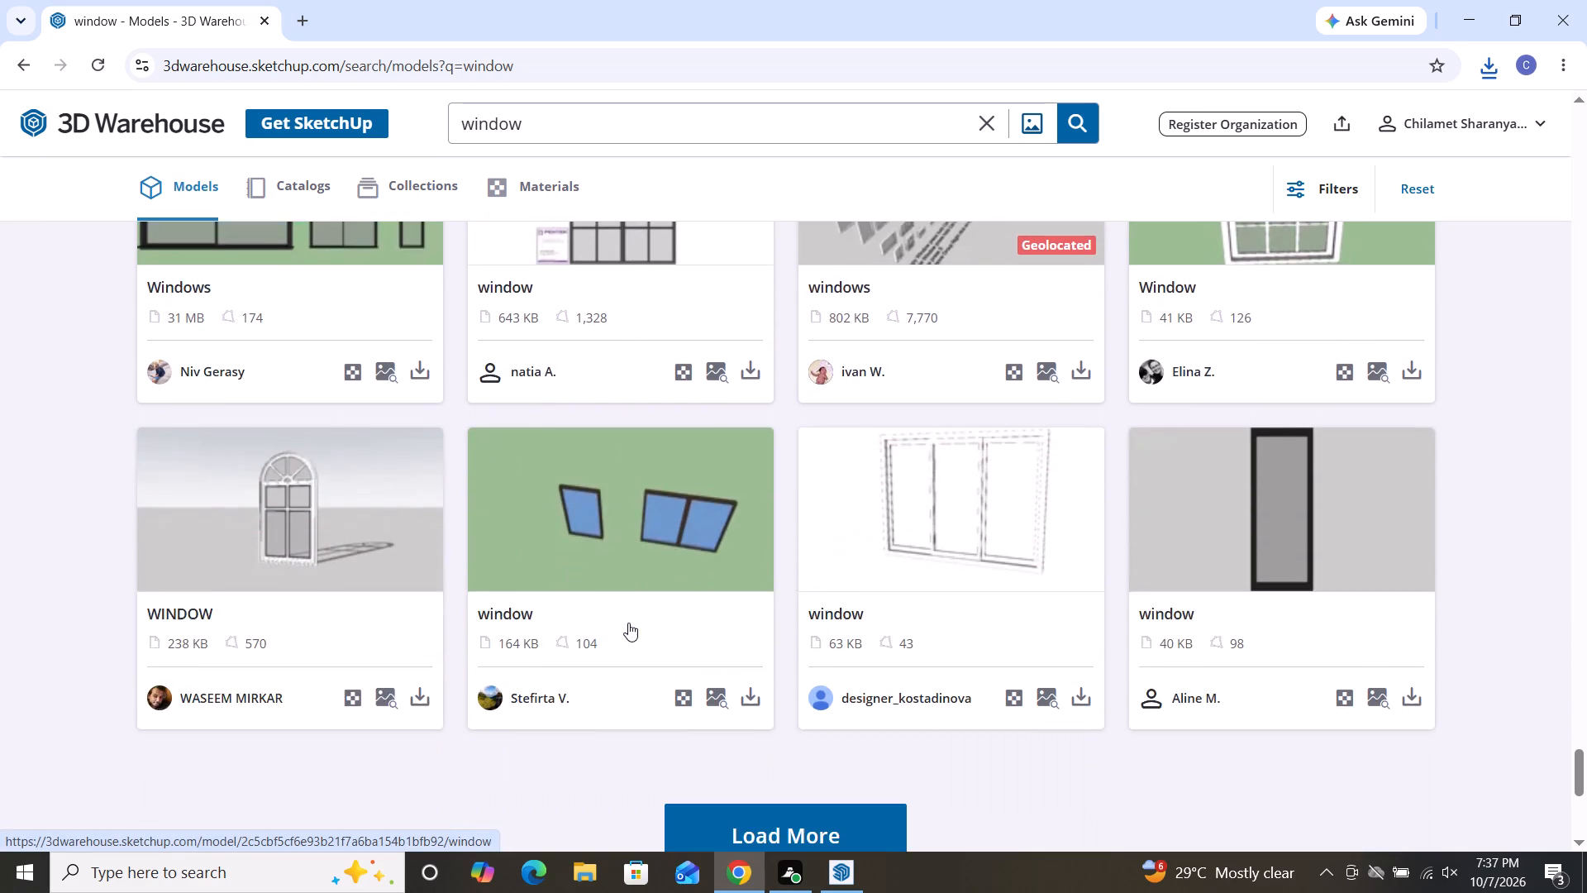
pyautogui.scroll(-4, 628, 623)
pyautogui.scroll(3, 630, 626)
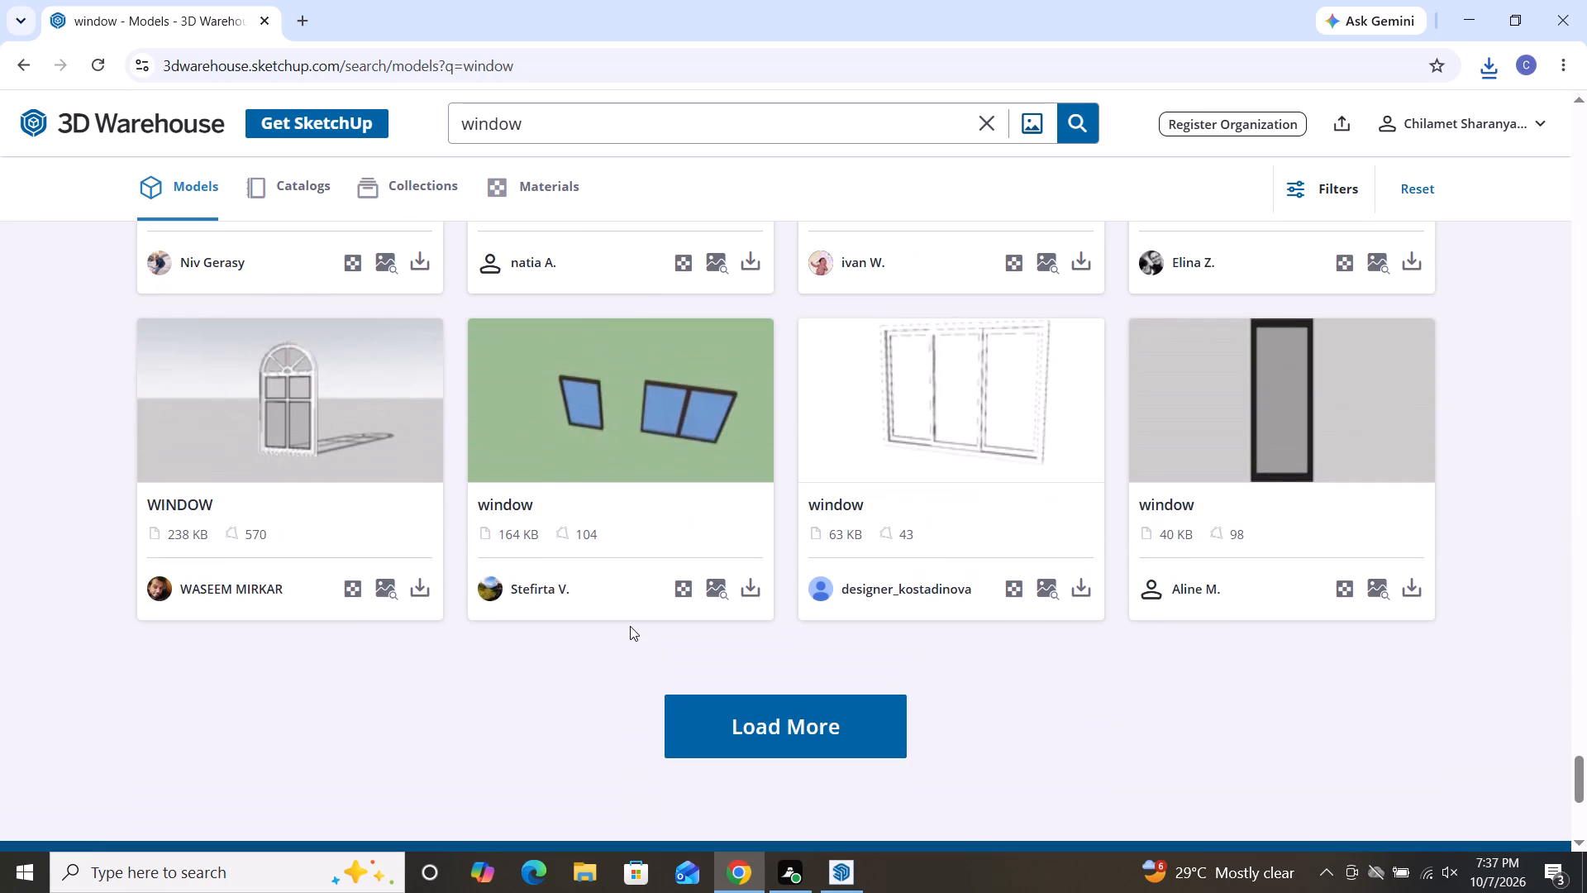
pyautogui.scroll(4, 630, 626)
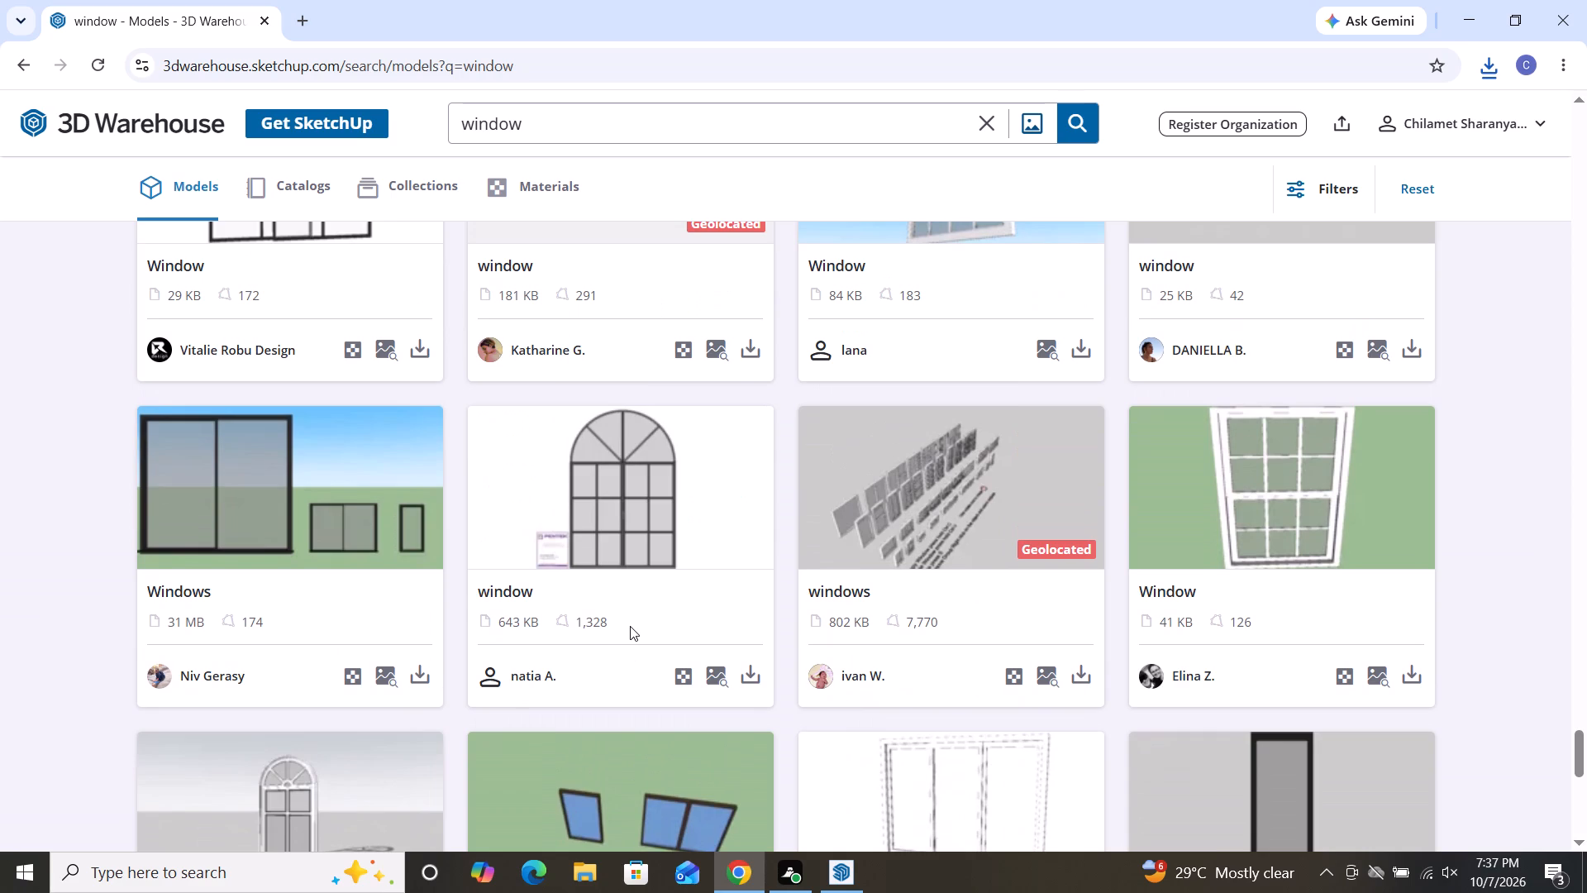
pyautogui.scroll(9, 630, 626)
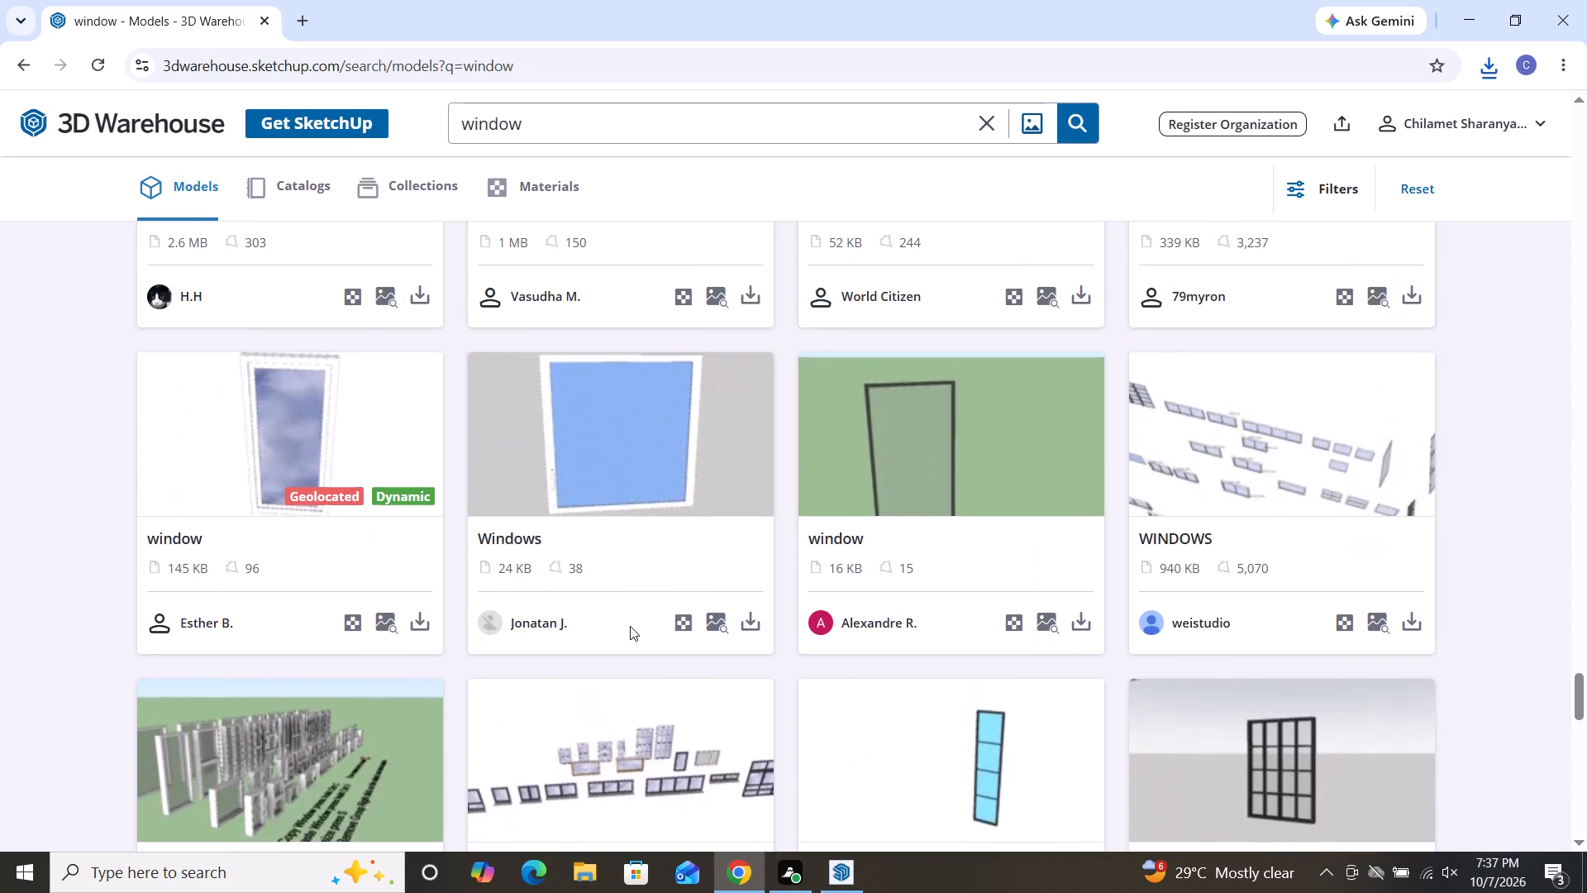
pyautogui.scroll(9, 630, 626)
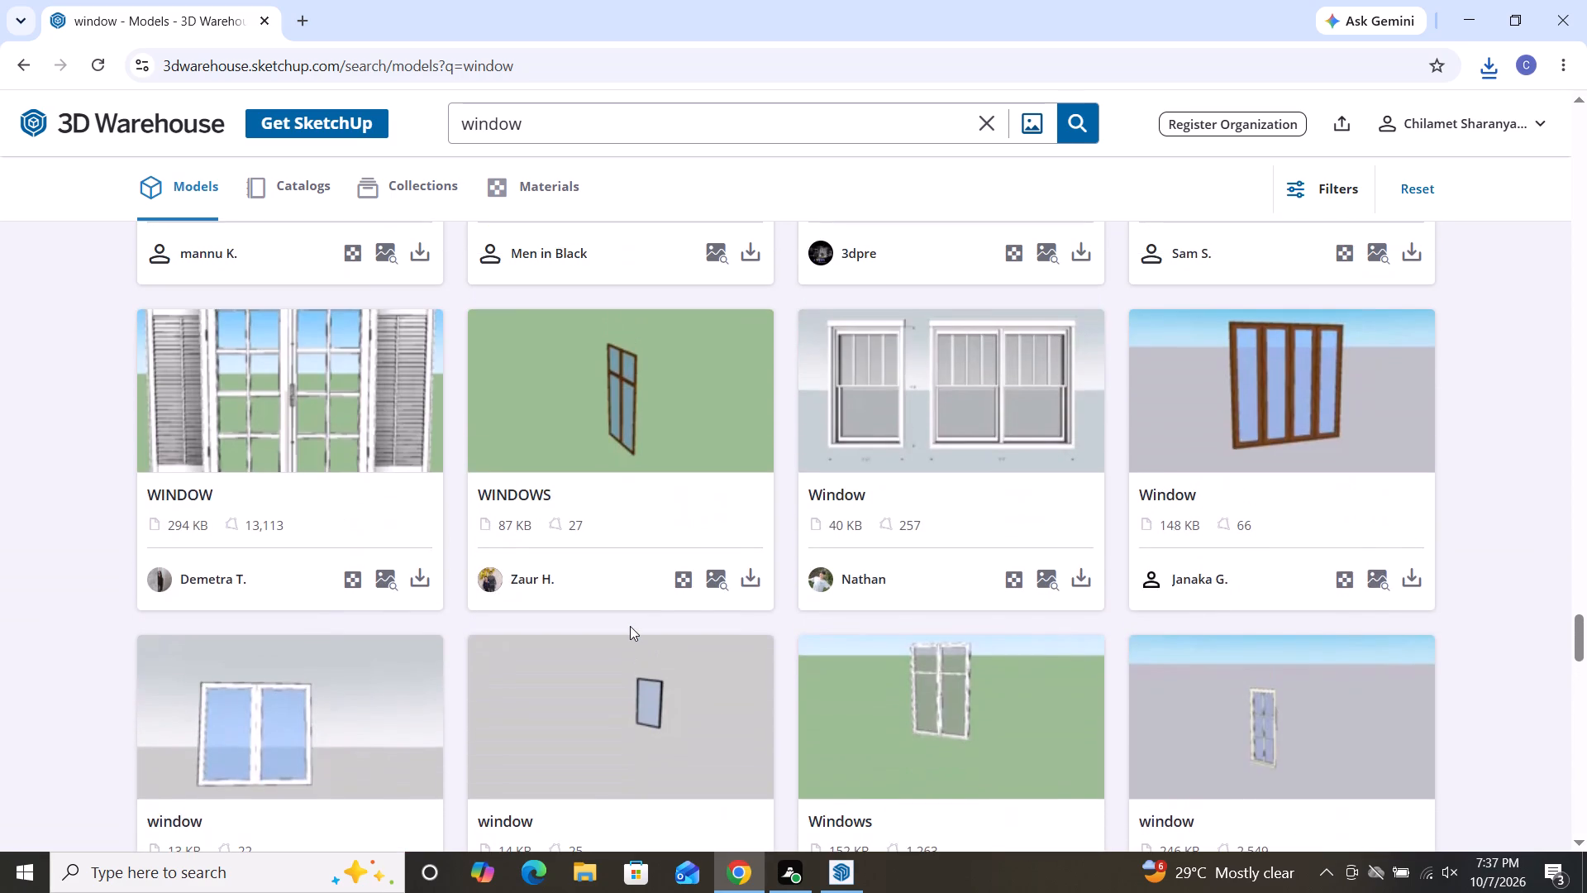
pyautogui.scroll(7, 630, 626)
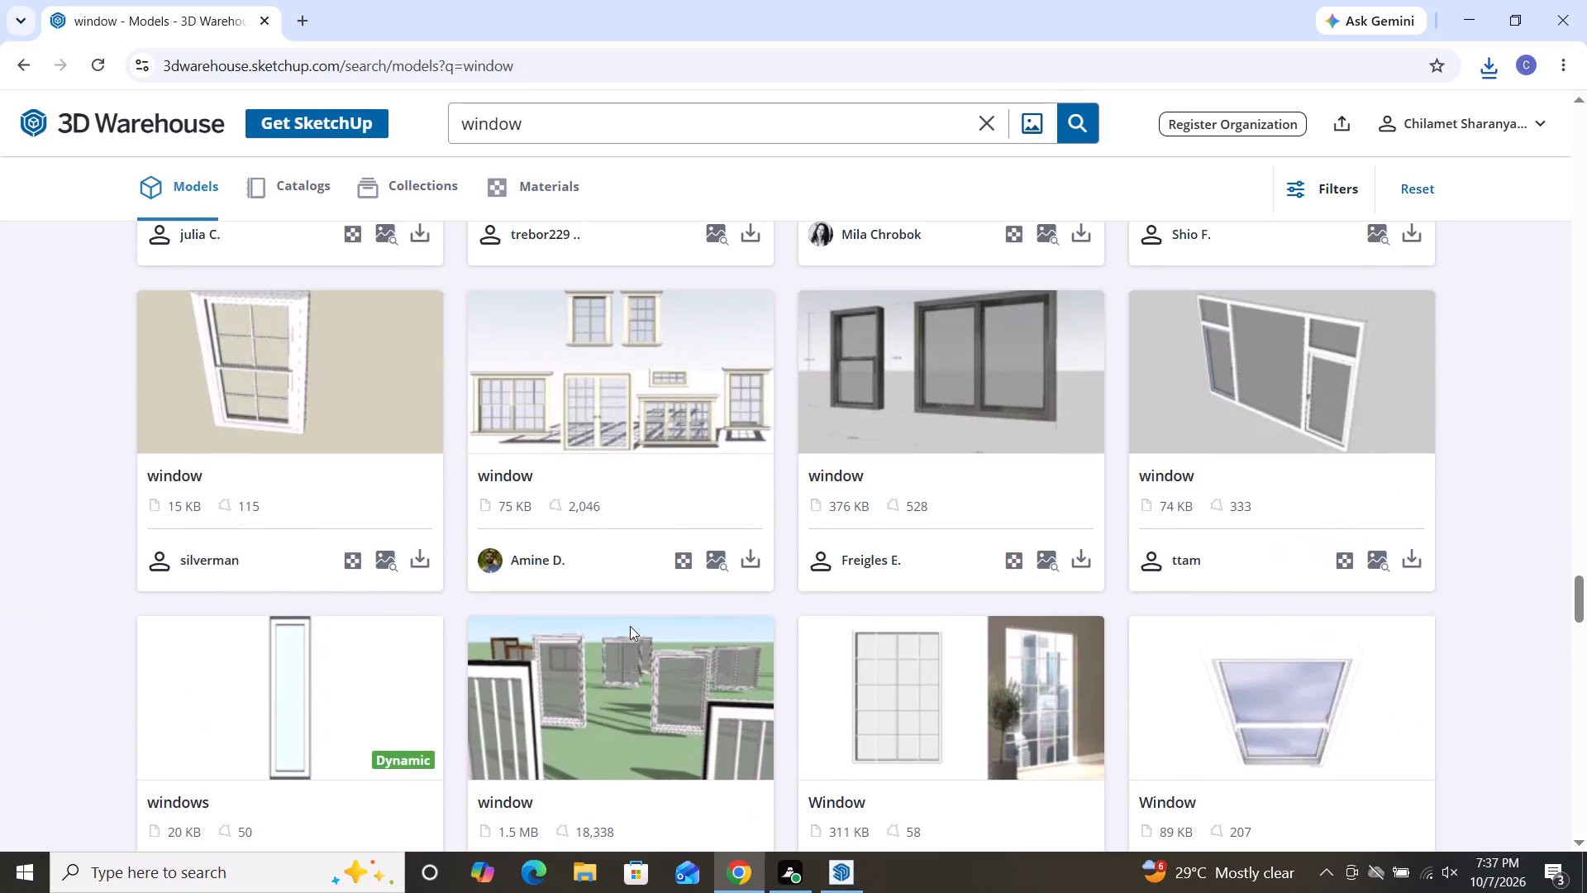
pyautogui.scroll(8, 630, 626)
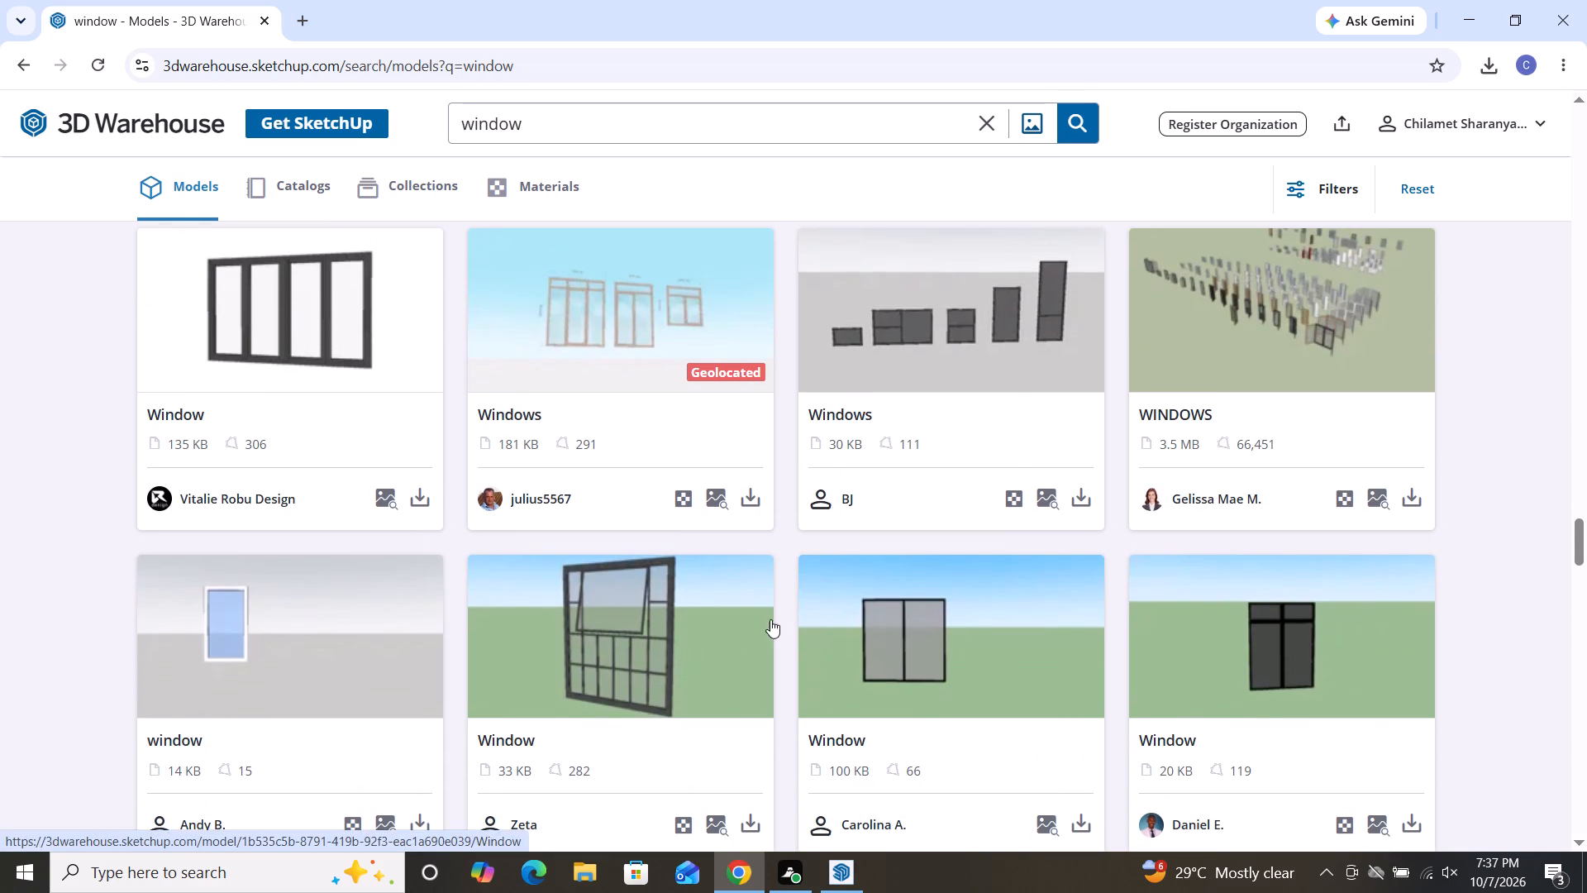
pyautogui.scroll(3, 667, 566)
# Download the 20 KB black-framed window model with two tall dark panes and small upper panes as a SketchUp file.
pyautogui.scroll(-3, 589, 561)
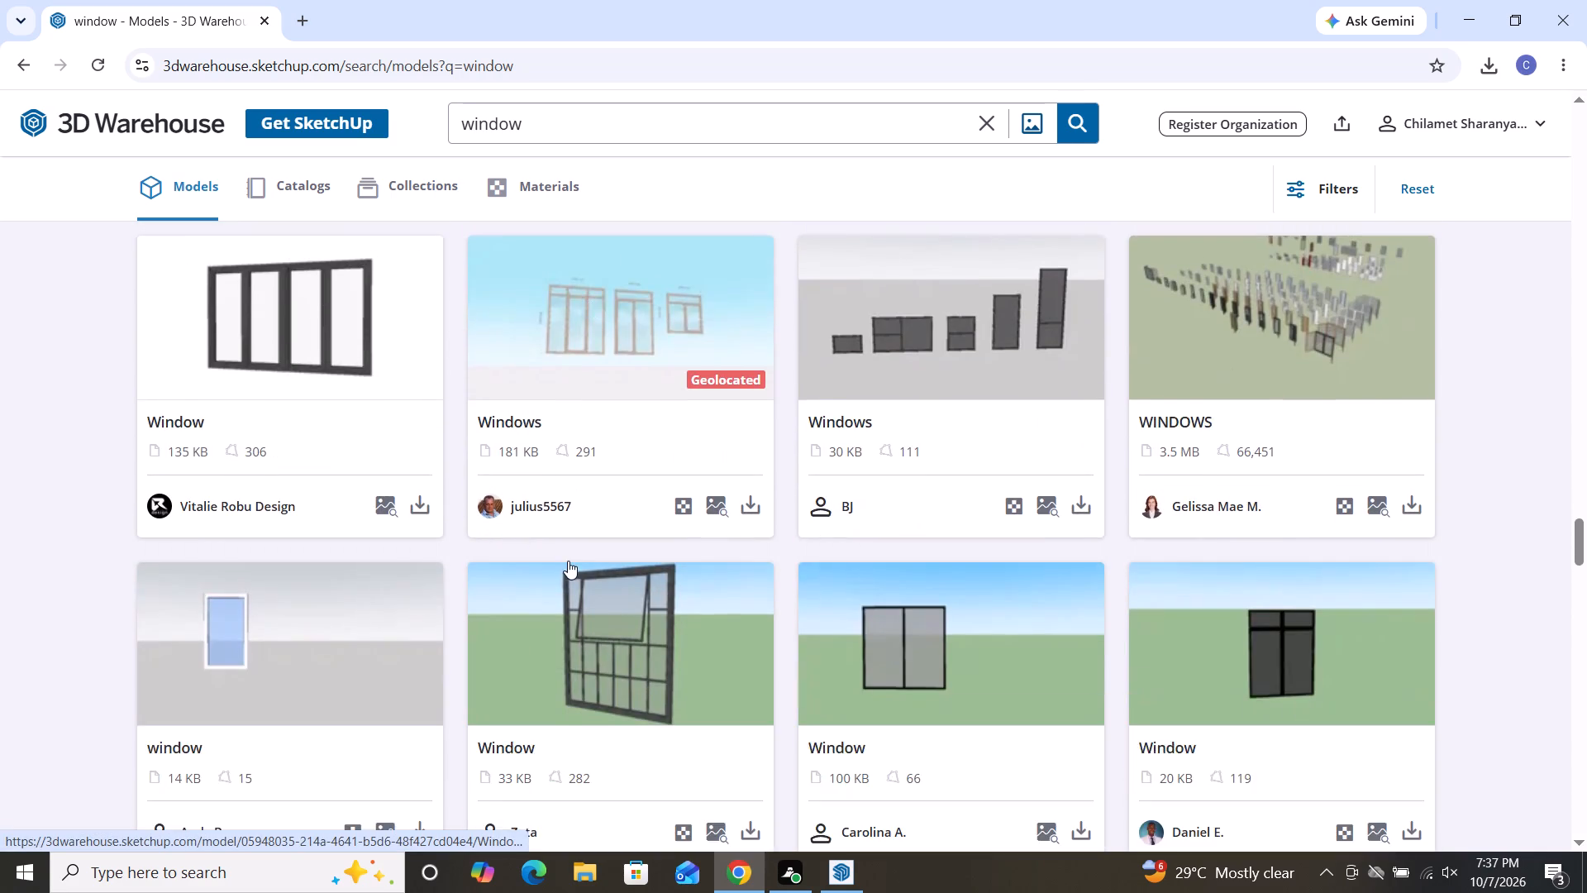
pyautogui.scroll(-1, 568, 561)
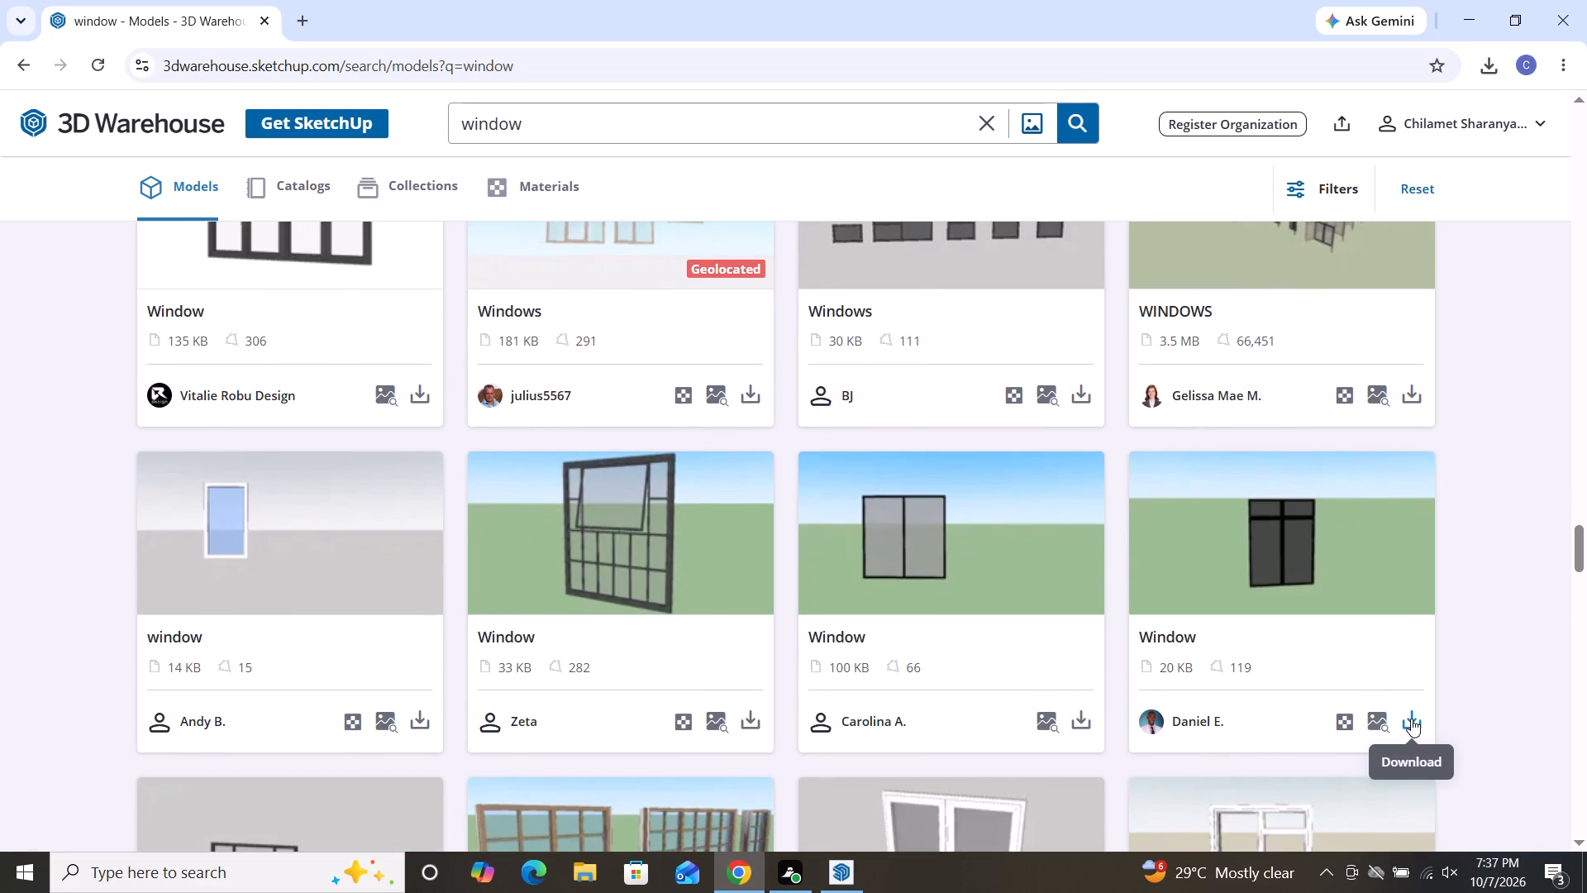
pyautogui.click(1411, 719)
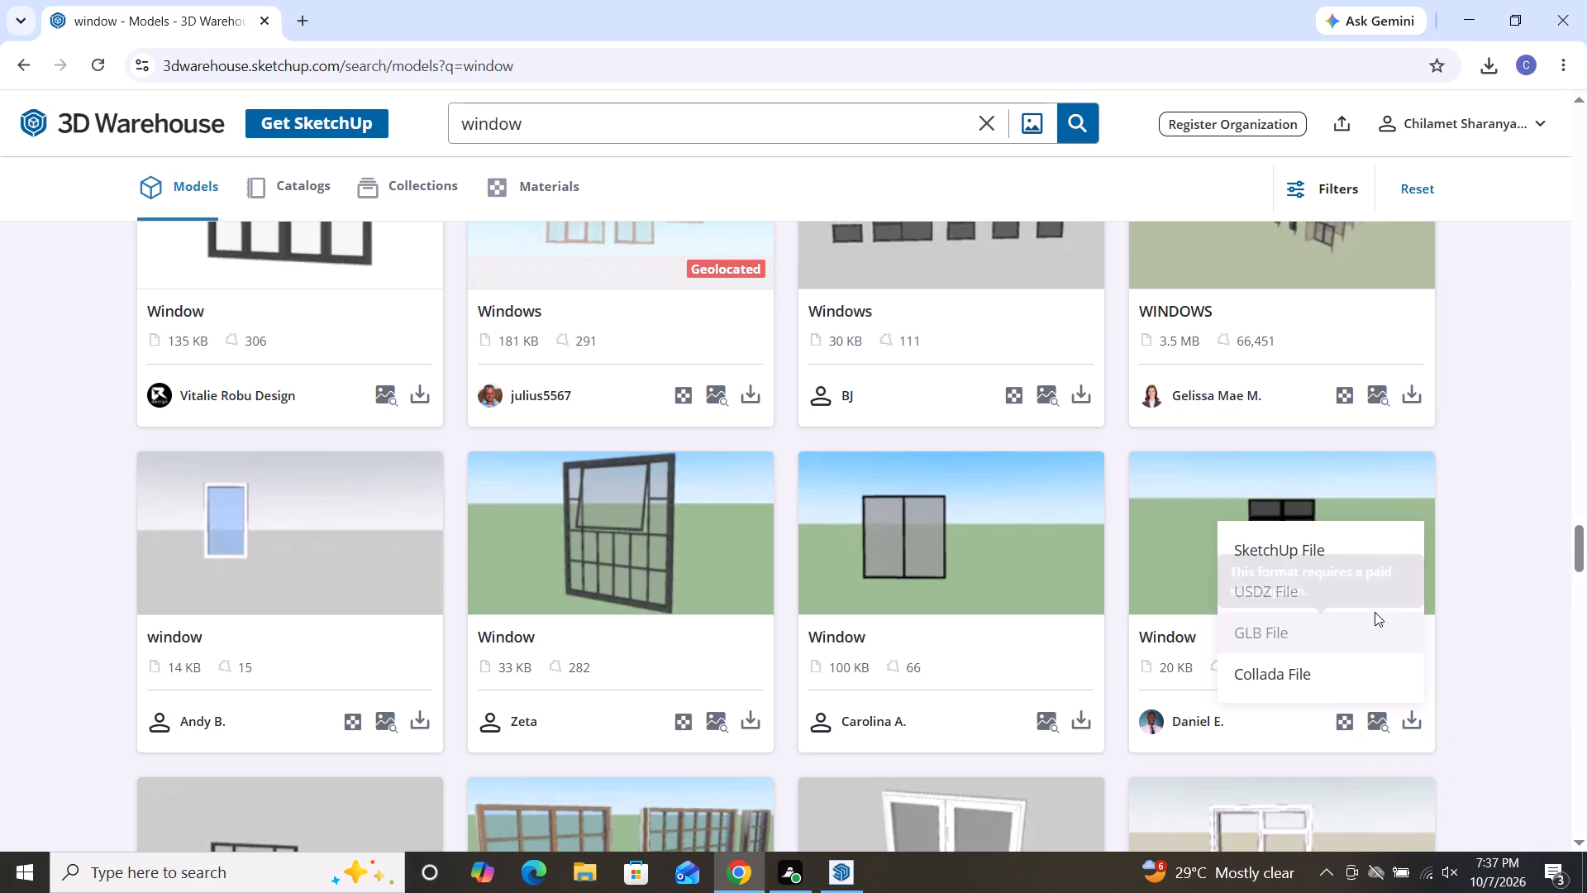
pyautogui.click(1348, 554)
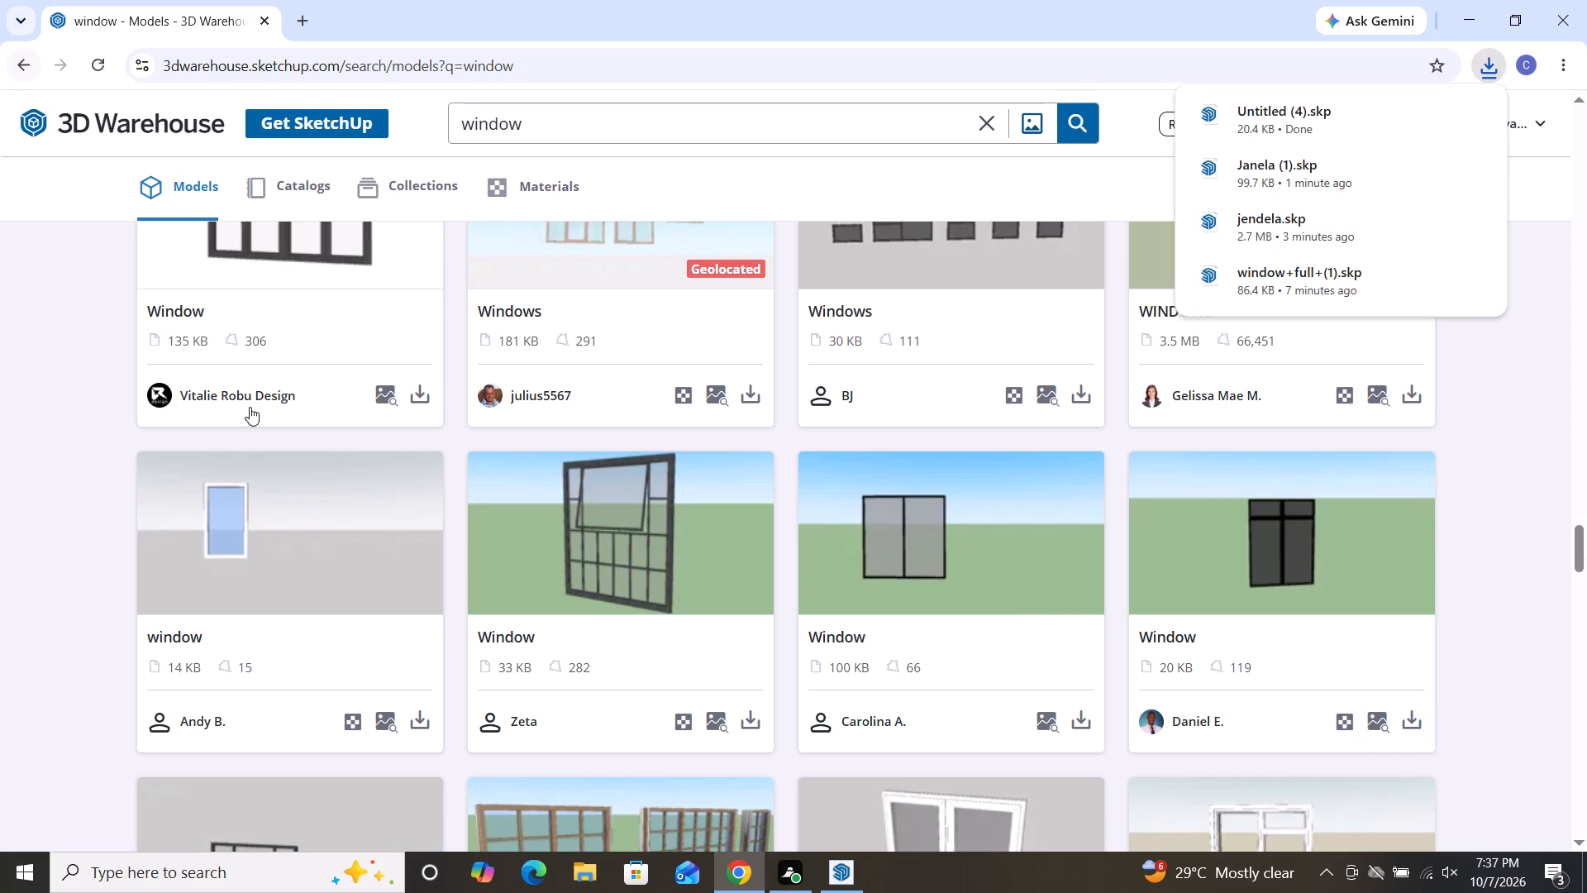
# Switch to SketchUp, import Untitled (4) from Downloads, and place it at the lower-left corner of the upper-floor window opening beneath the canopy.
pyautogui.click(832, 876)
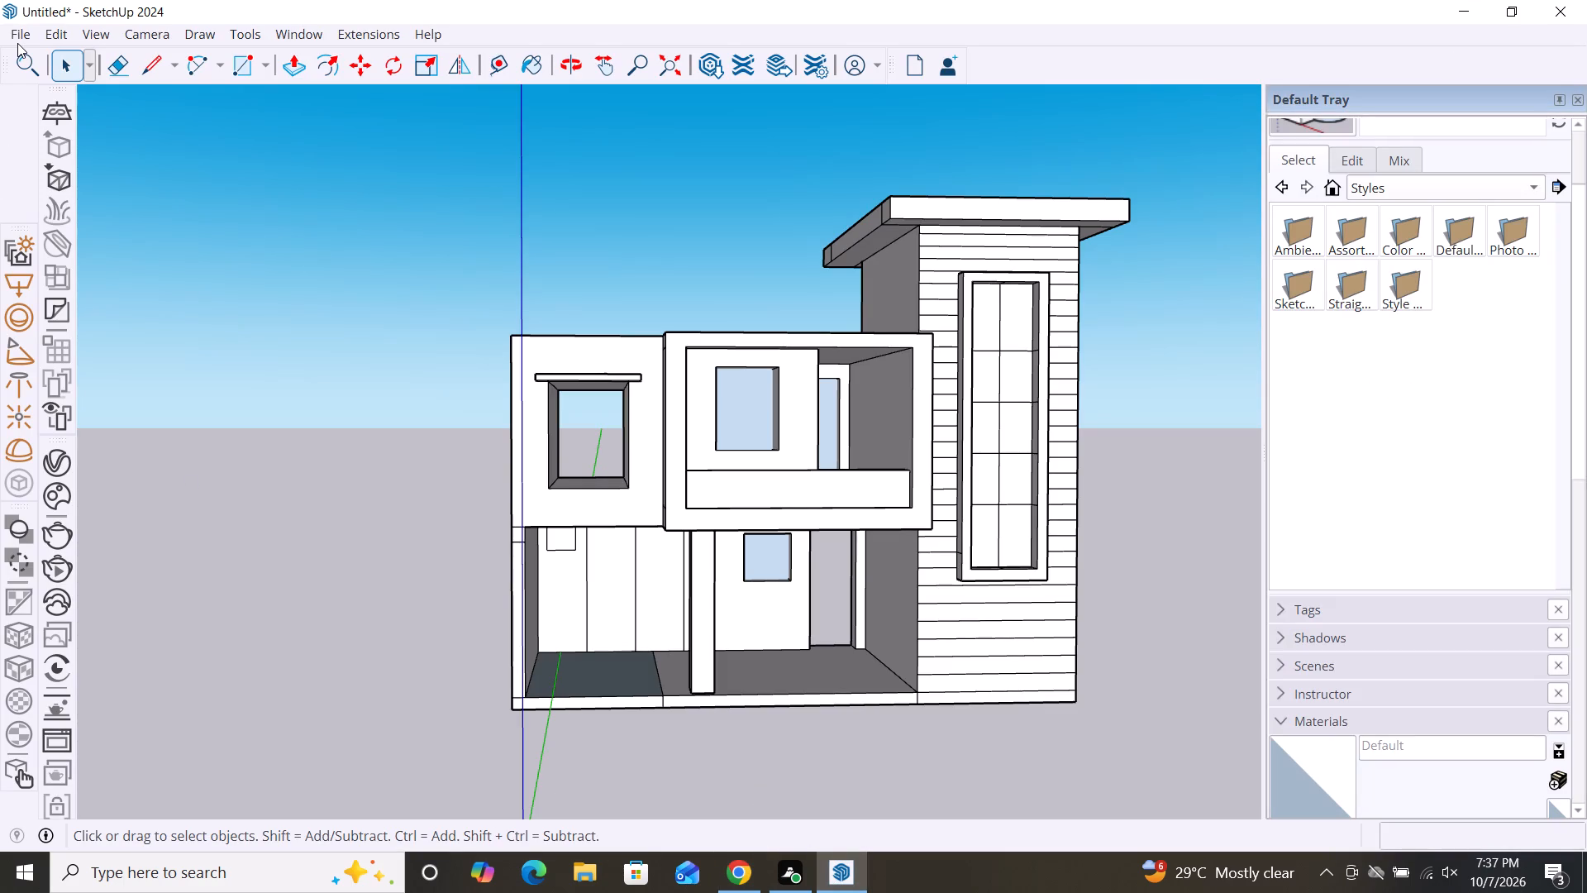
pyautogui.click(21, 37)
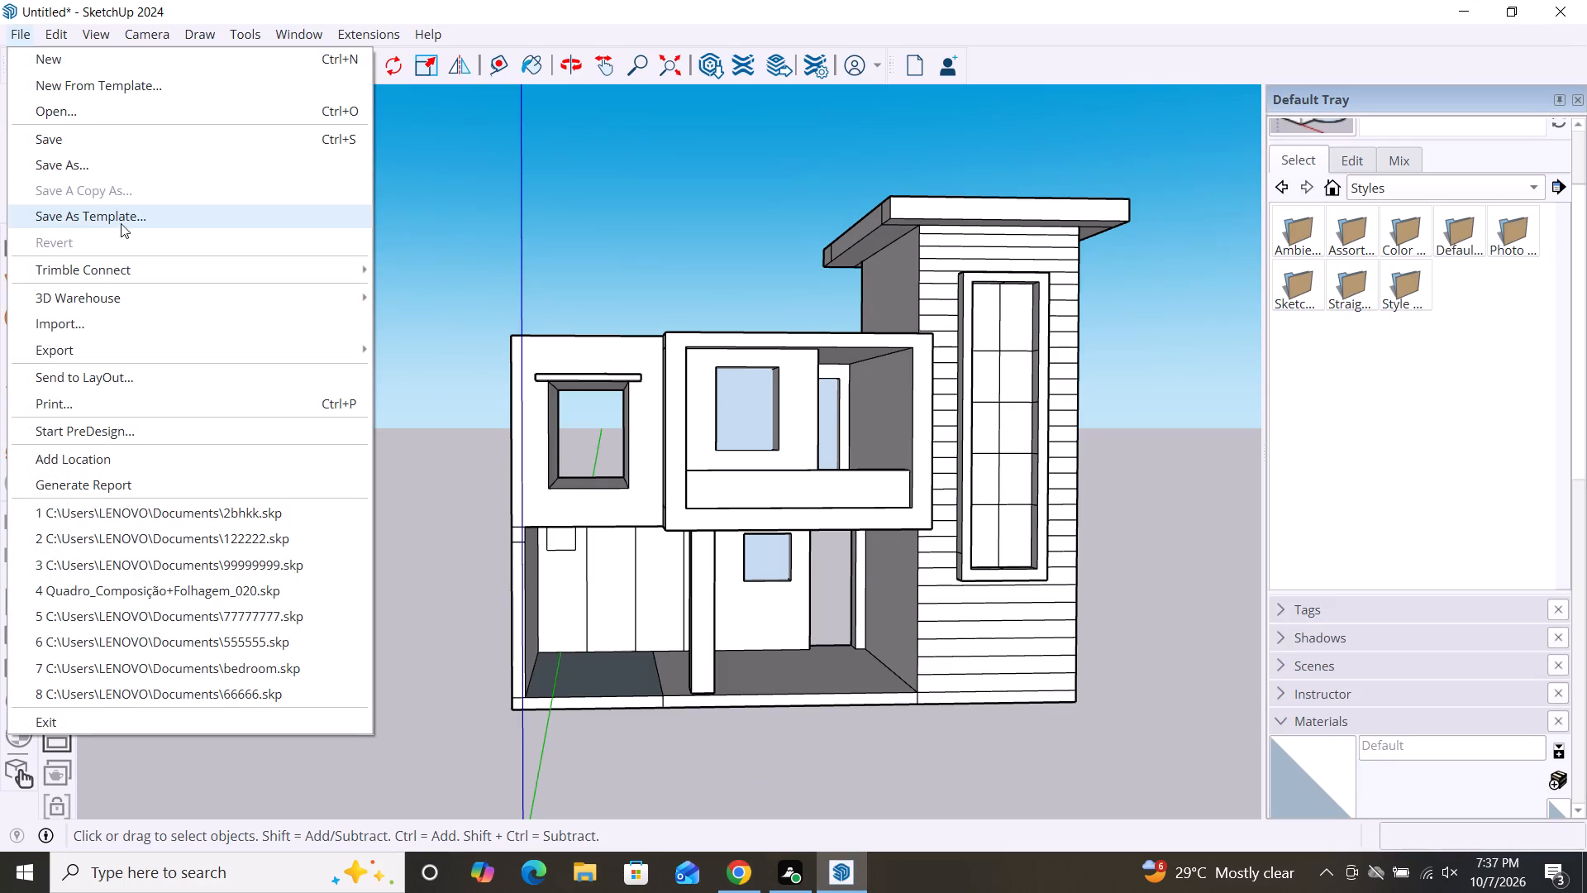
pyautogui.click(120, 325)
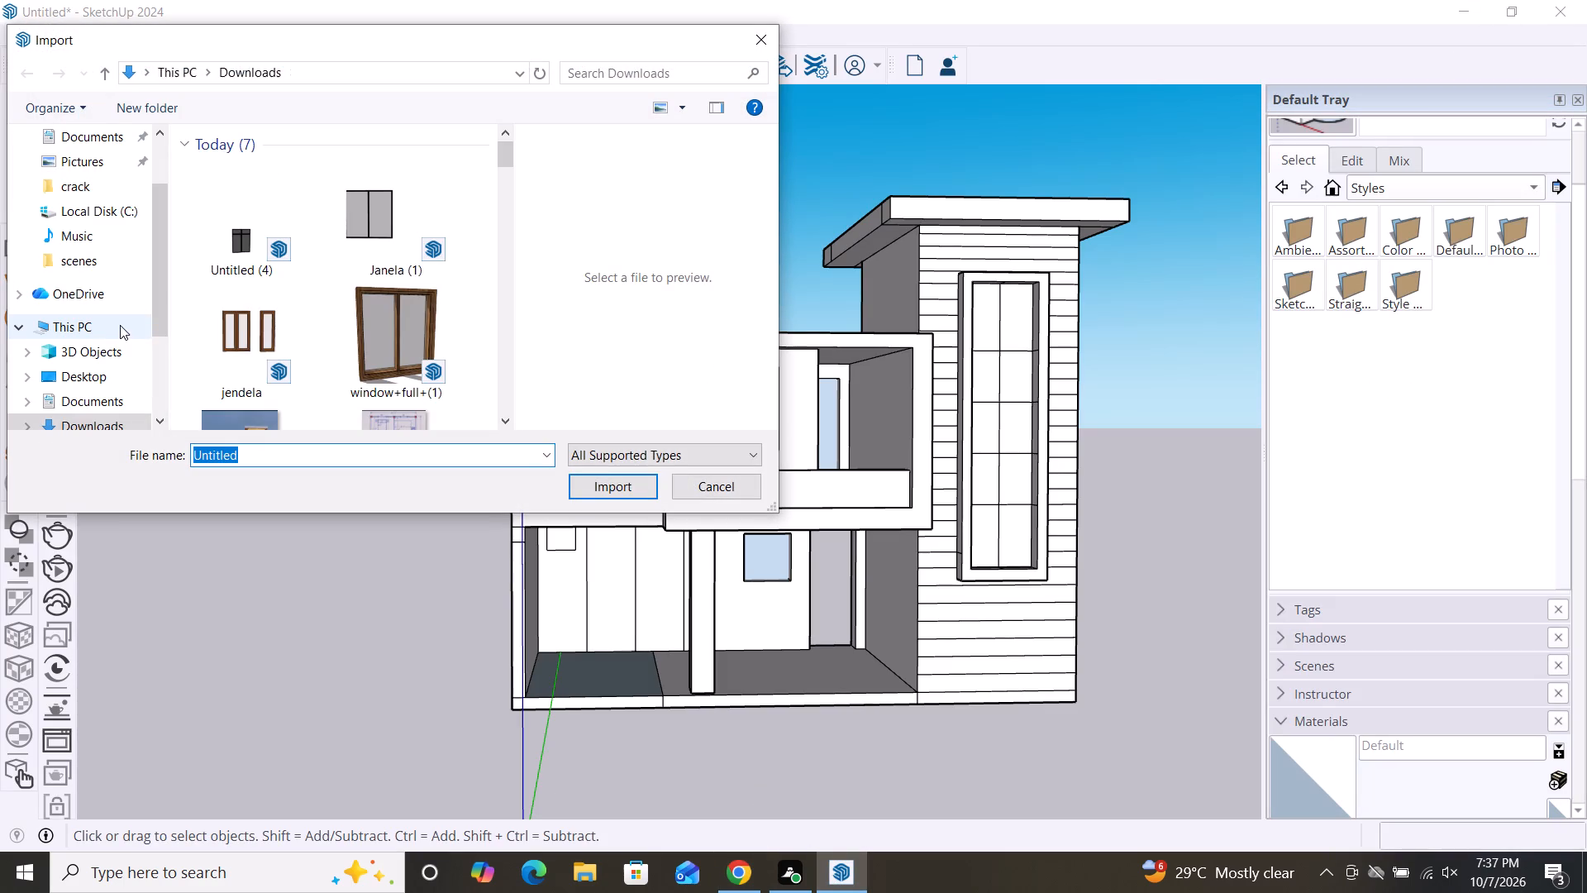
pyautogui.click(244, 267)
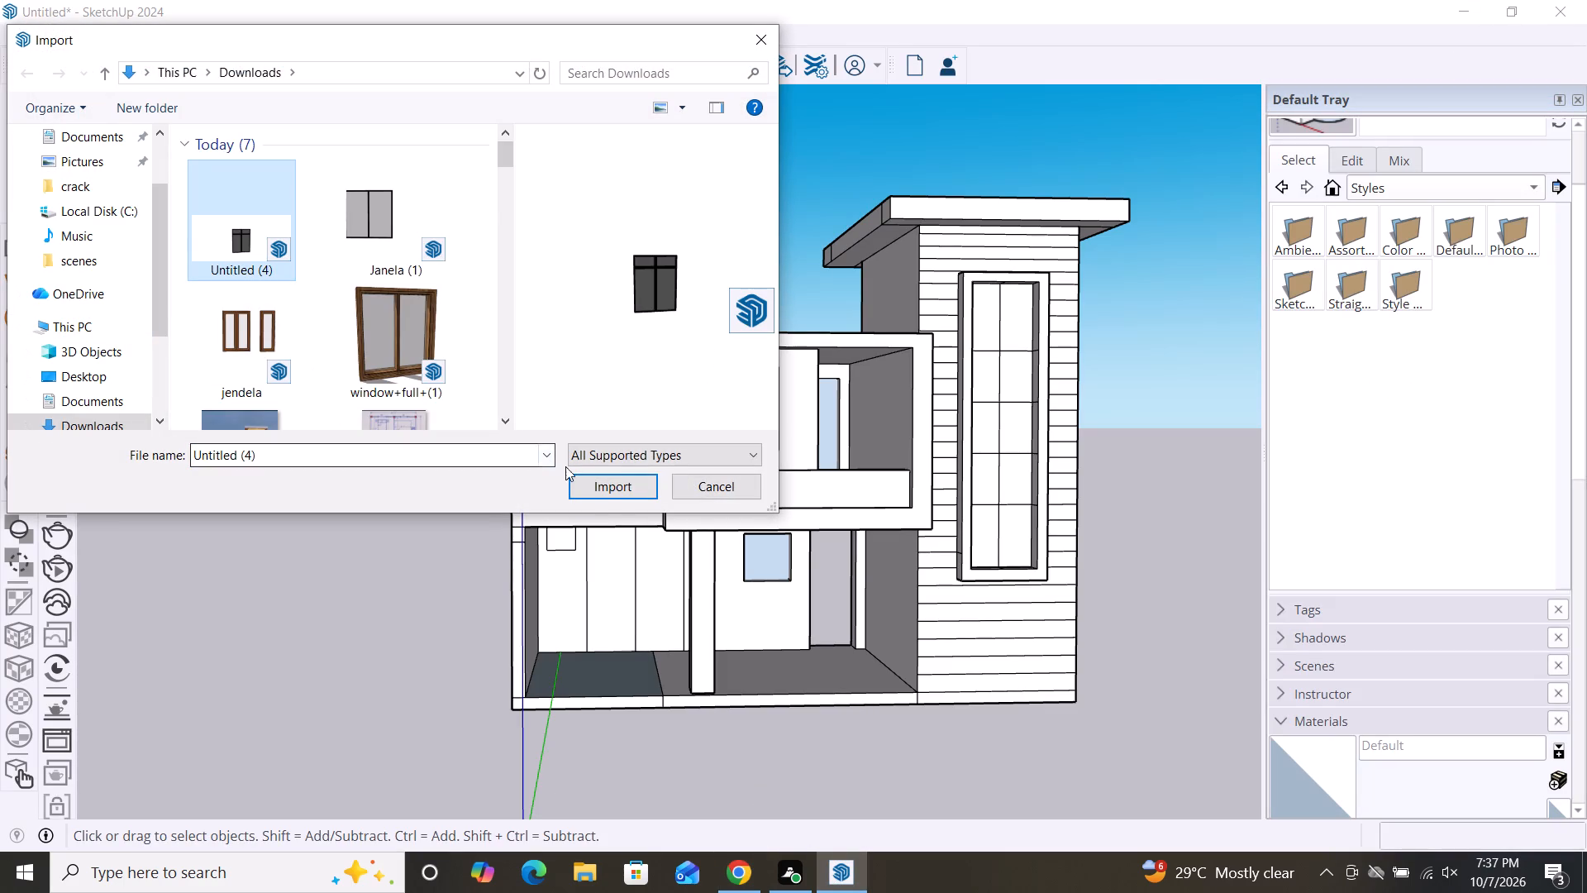
pyautogui.click(617, 494)
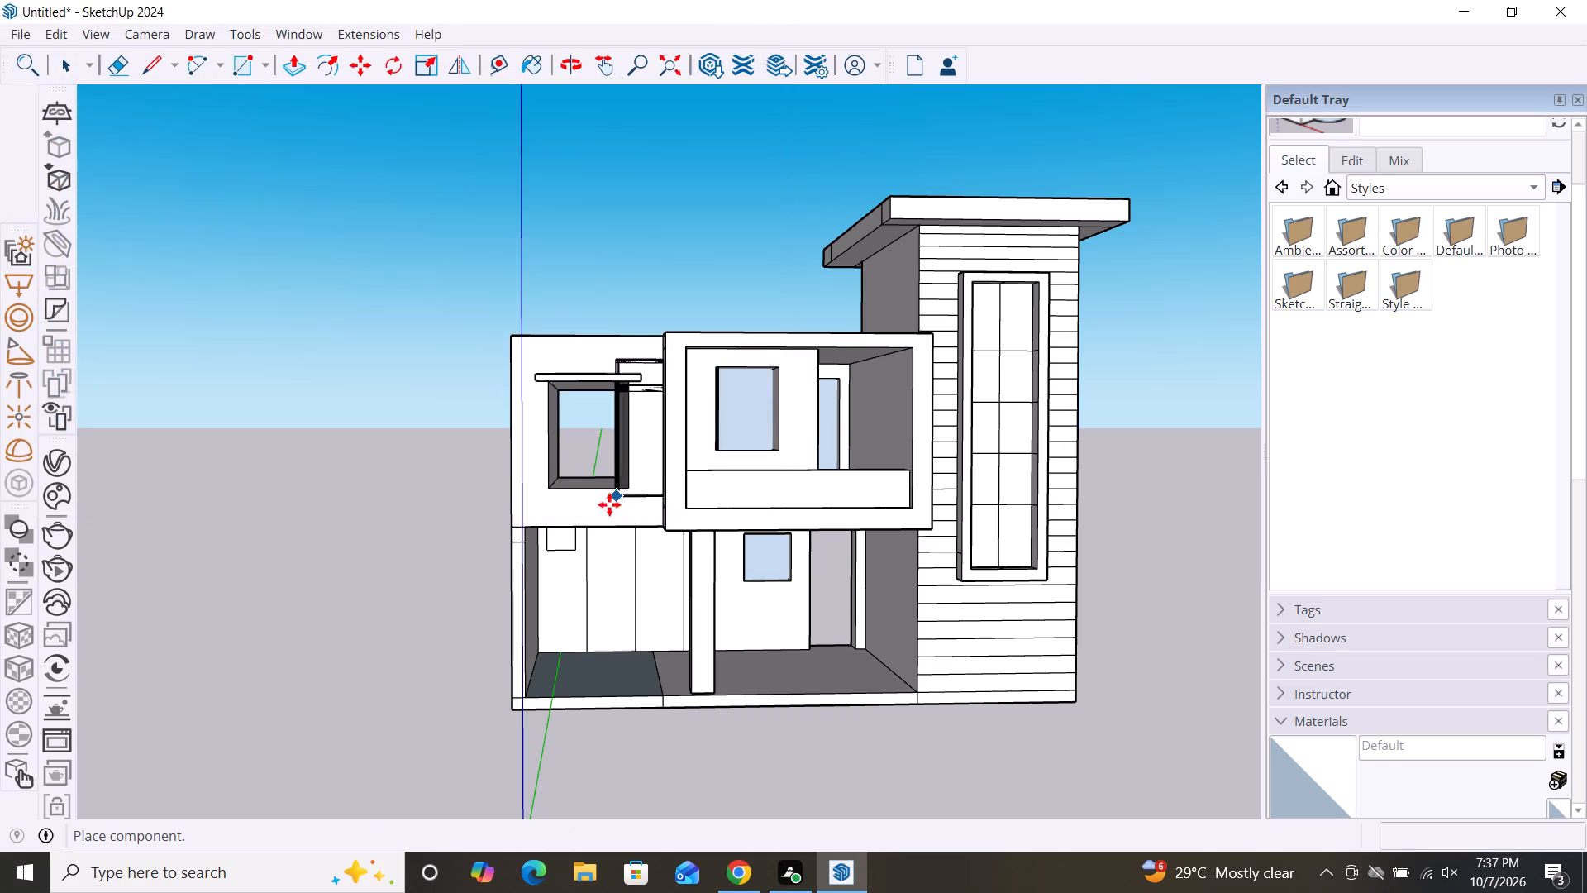
pyautogui.scroll(3, 532, 509)
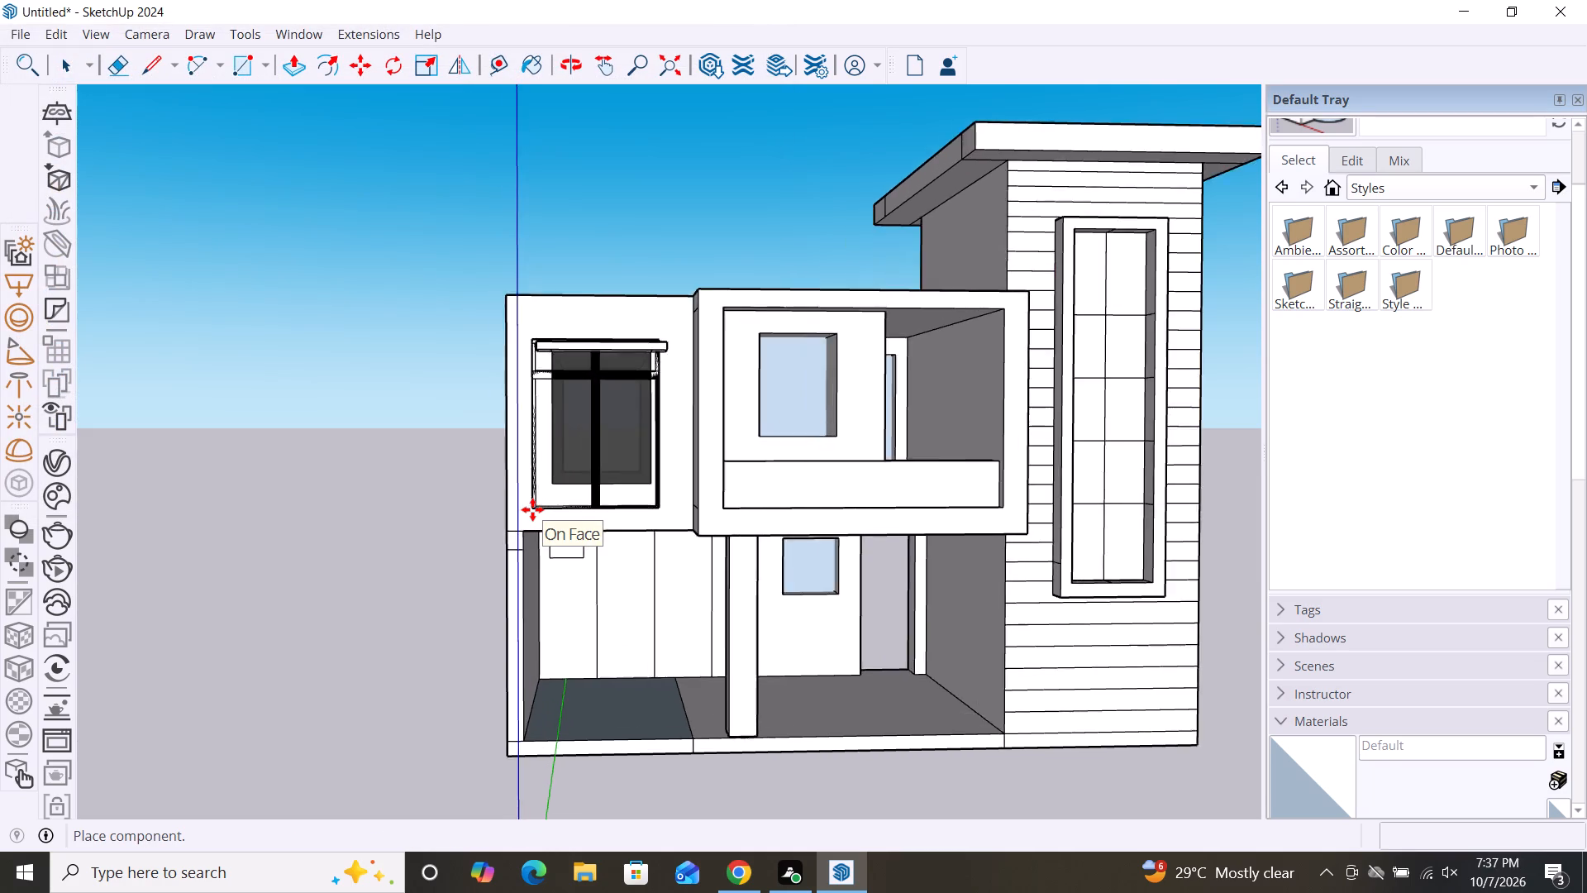
pyautogui.scroll(7, 532, 509)
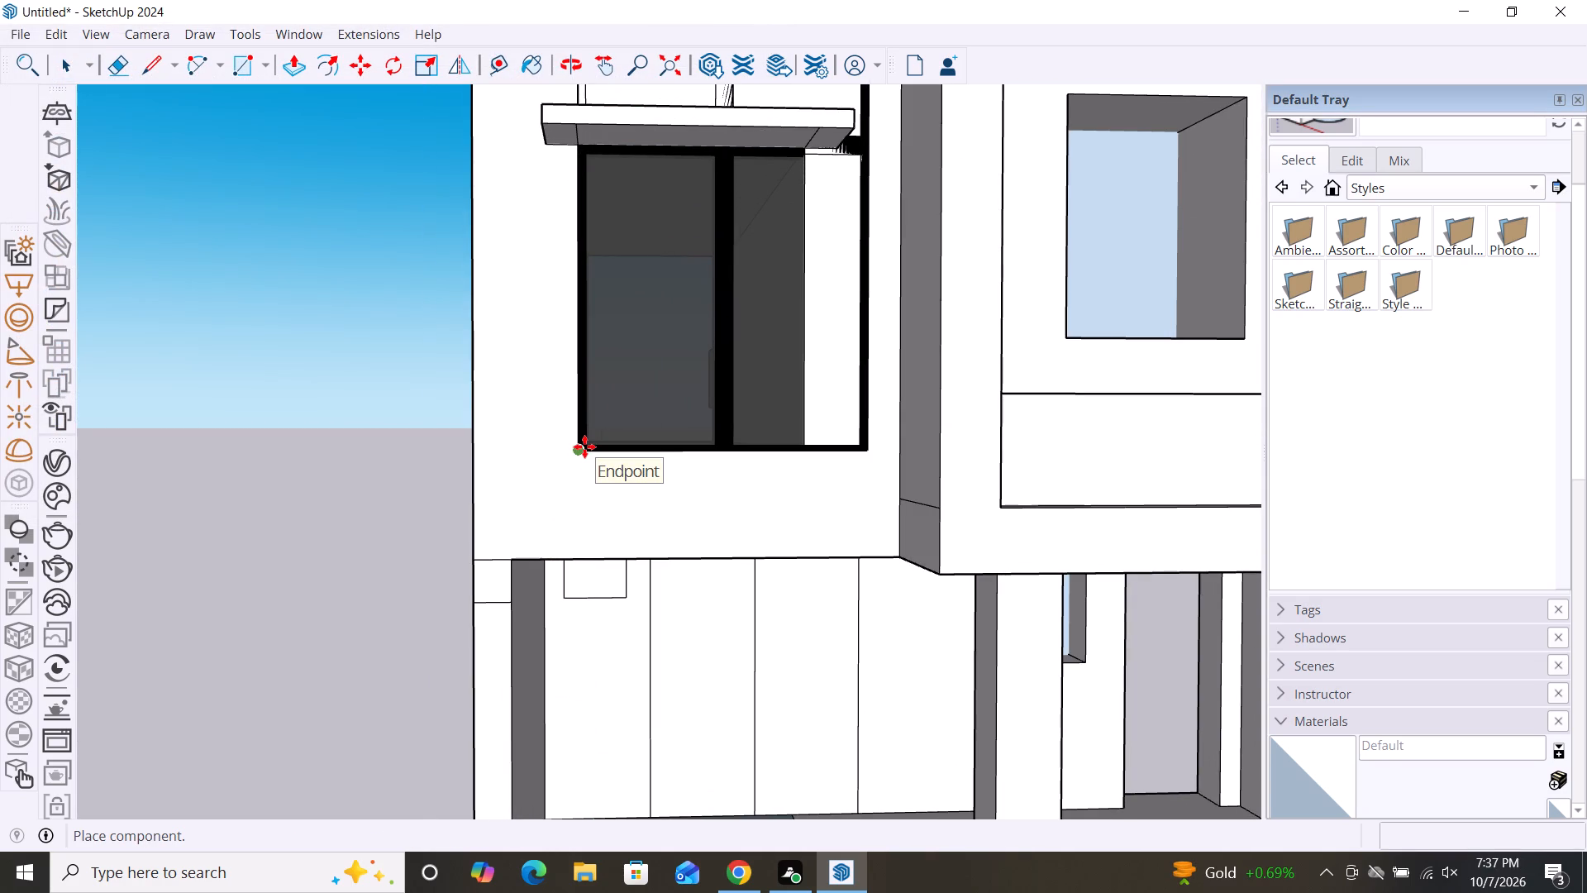
pyautogui.click(584, 446)
# Scale the placed window to fill the opening beneath the canopy: width about 0.78, height about 0.74 and a final height adjustment of about 1.06.
pyautogui.scroll(-4, 322, 504)
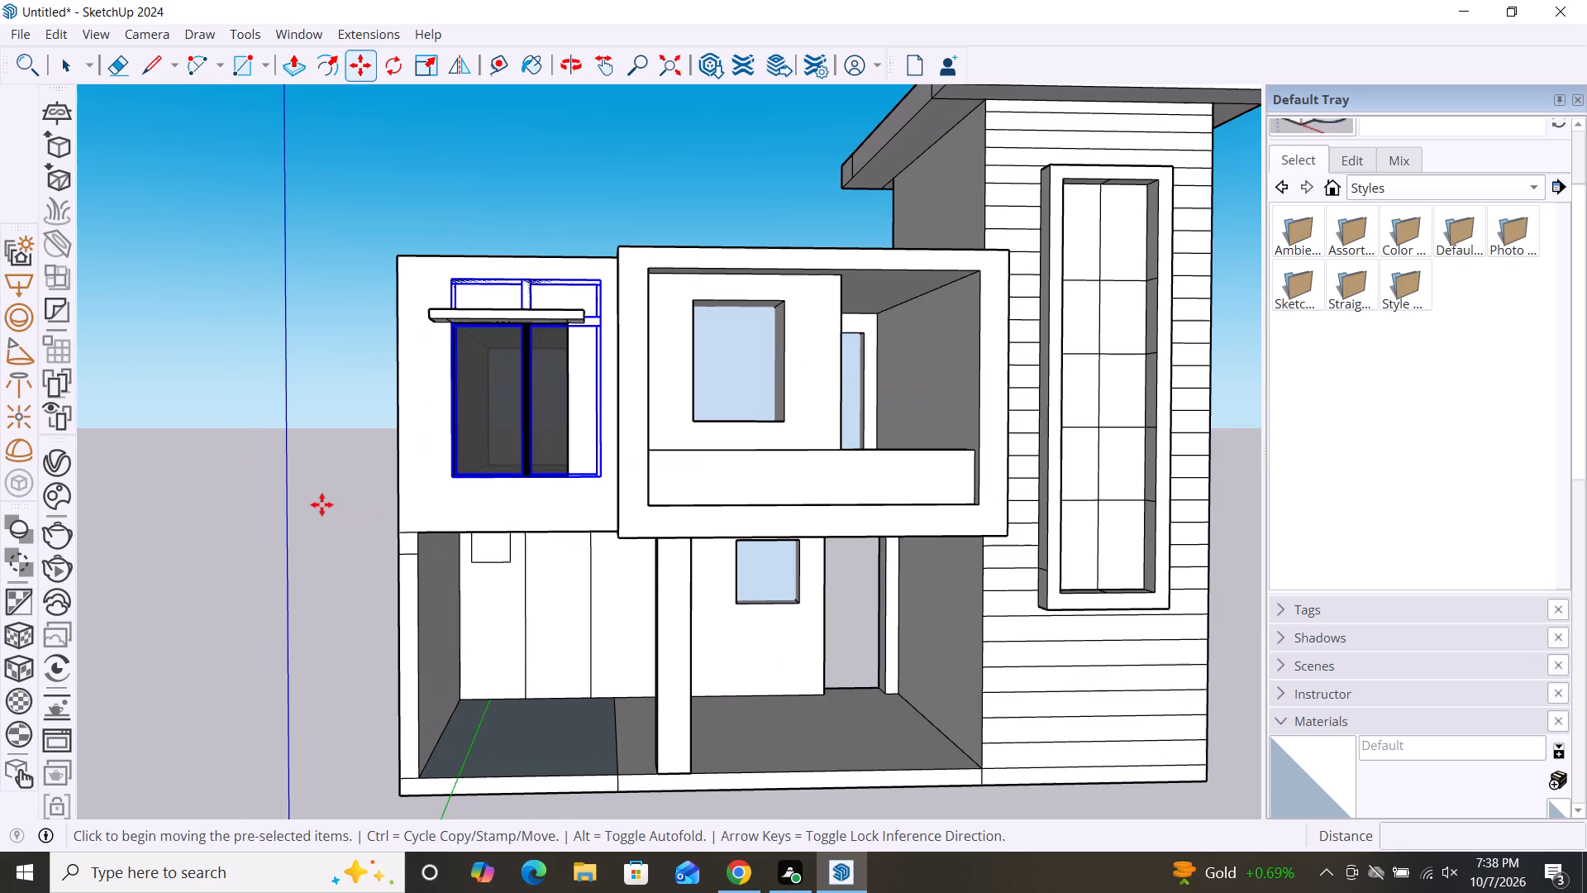
pyautogui.press('s')
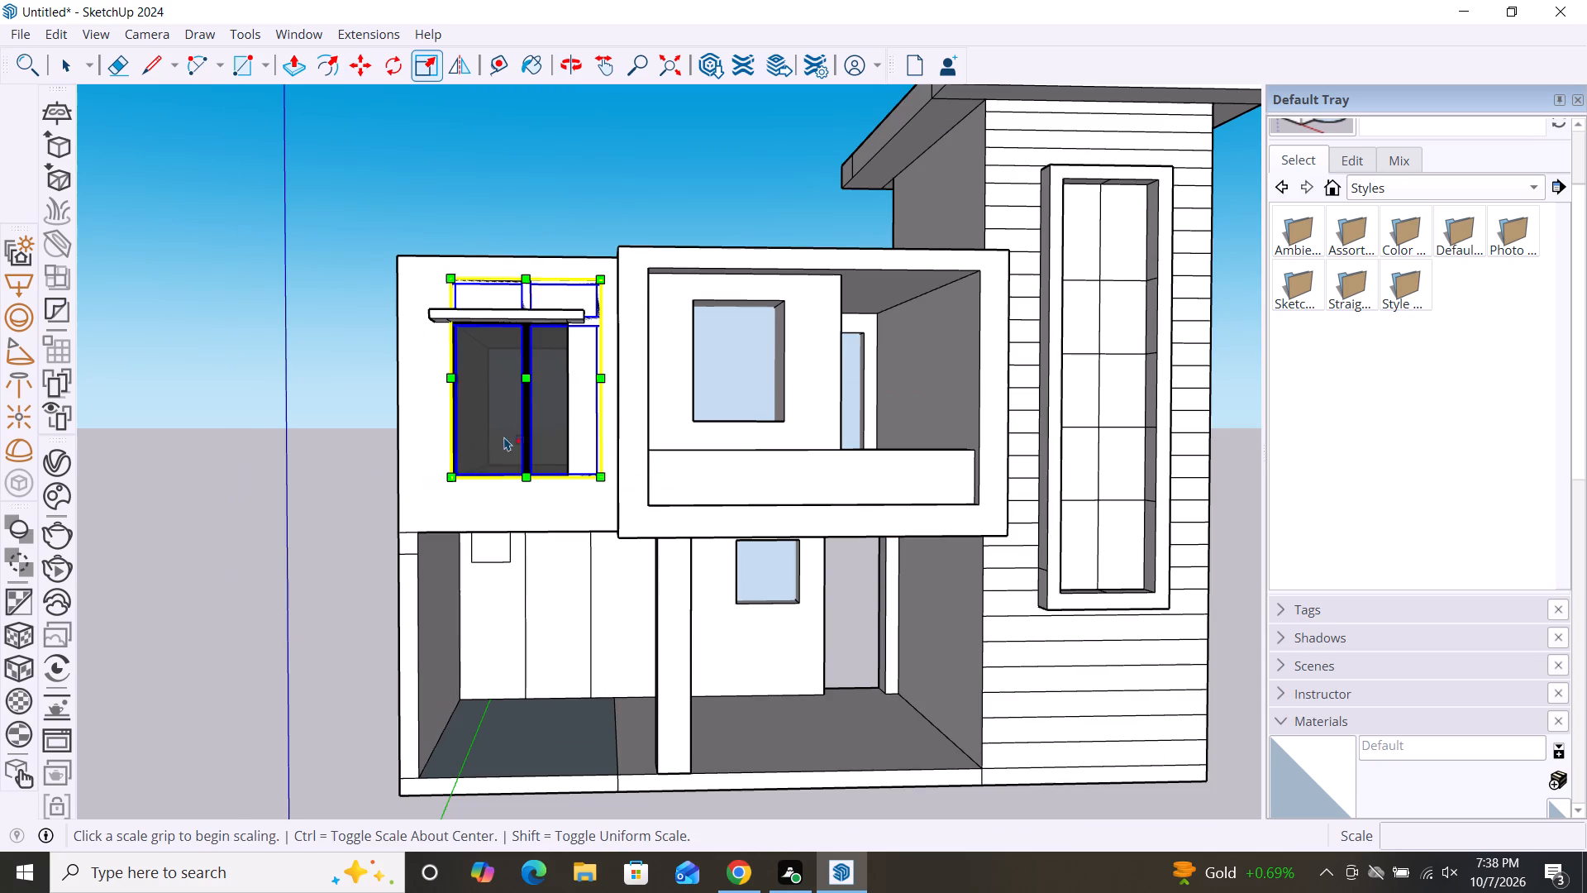
pyautogui.moveTo(594, 375); pyautogui.dragTo(581, 378)
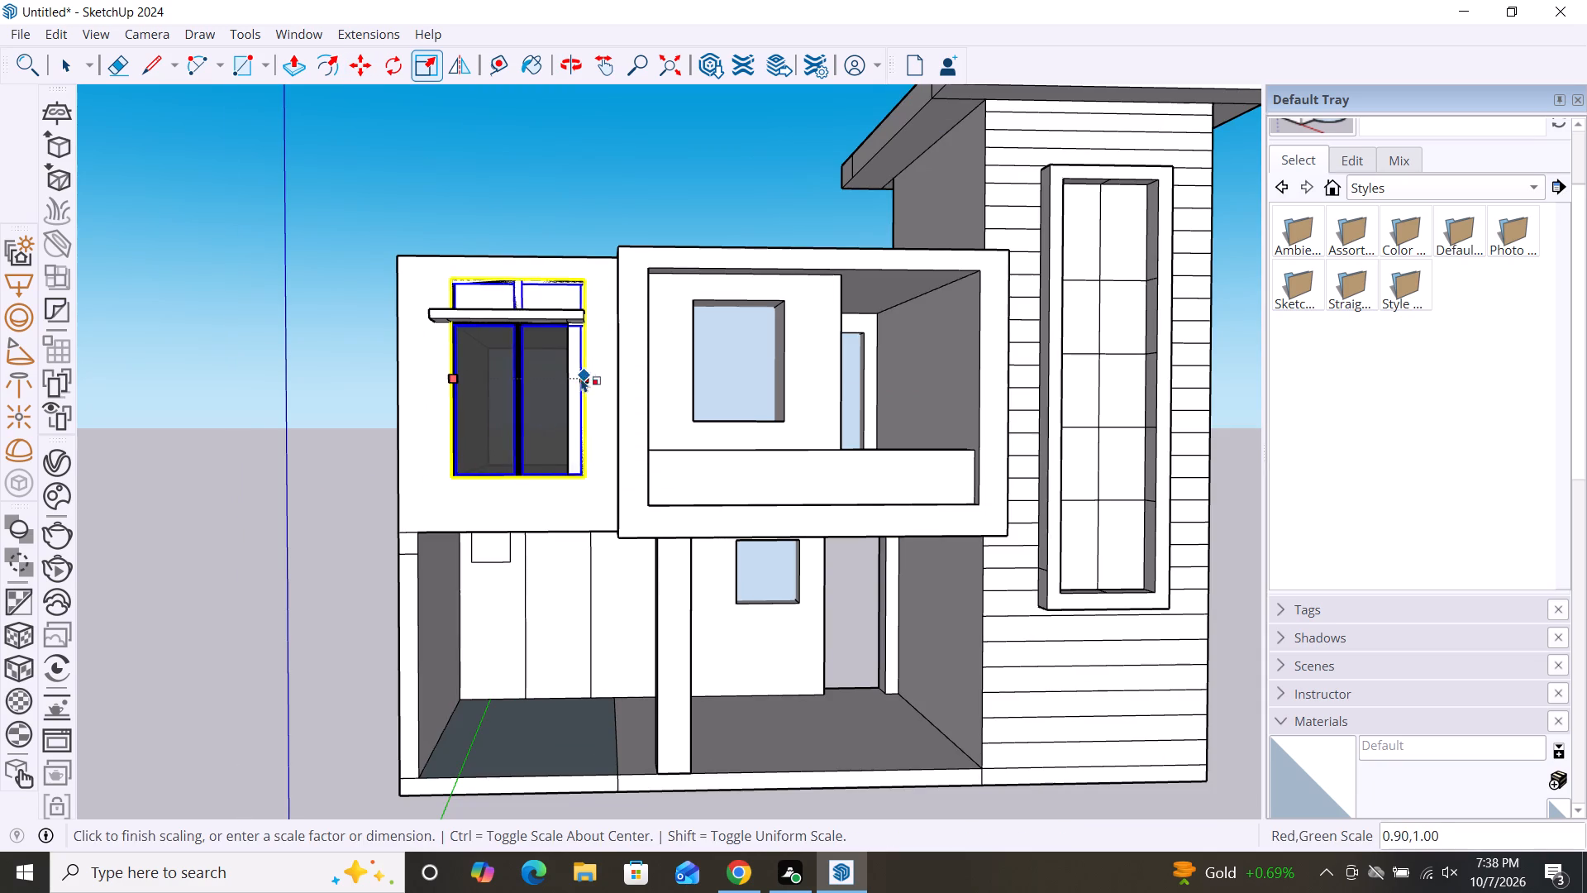
pyautogui.moveTo(581, 378); pyautogui.dragTo(565, 384)
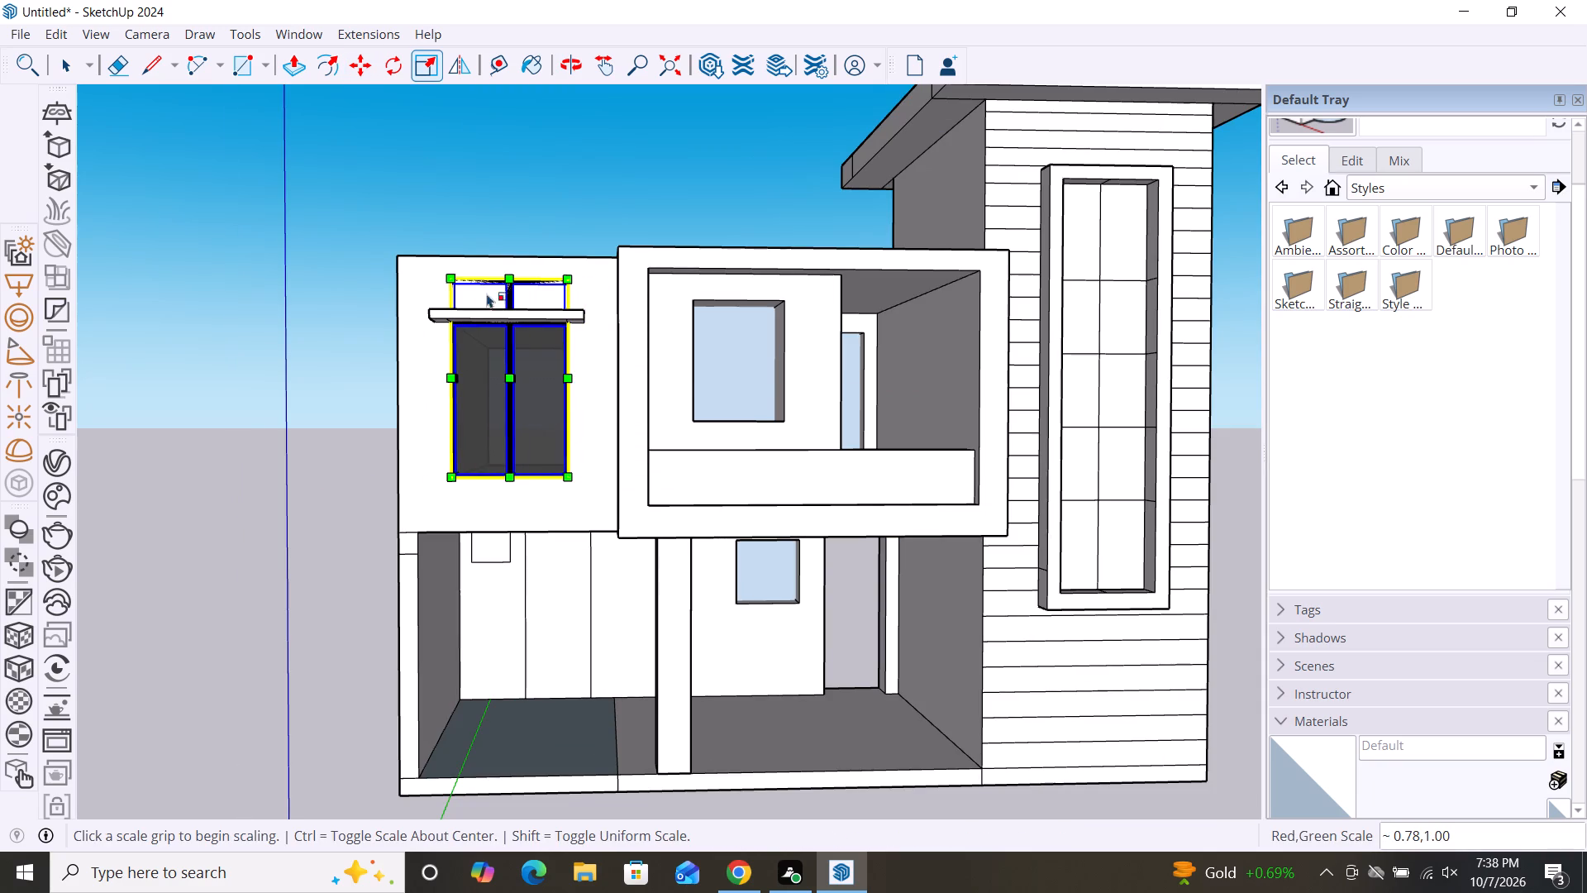
pyautogui.moveTo(504, 280); pyautogui.dragTo(515, 337)
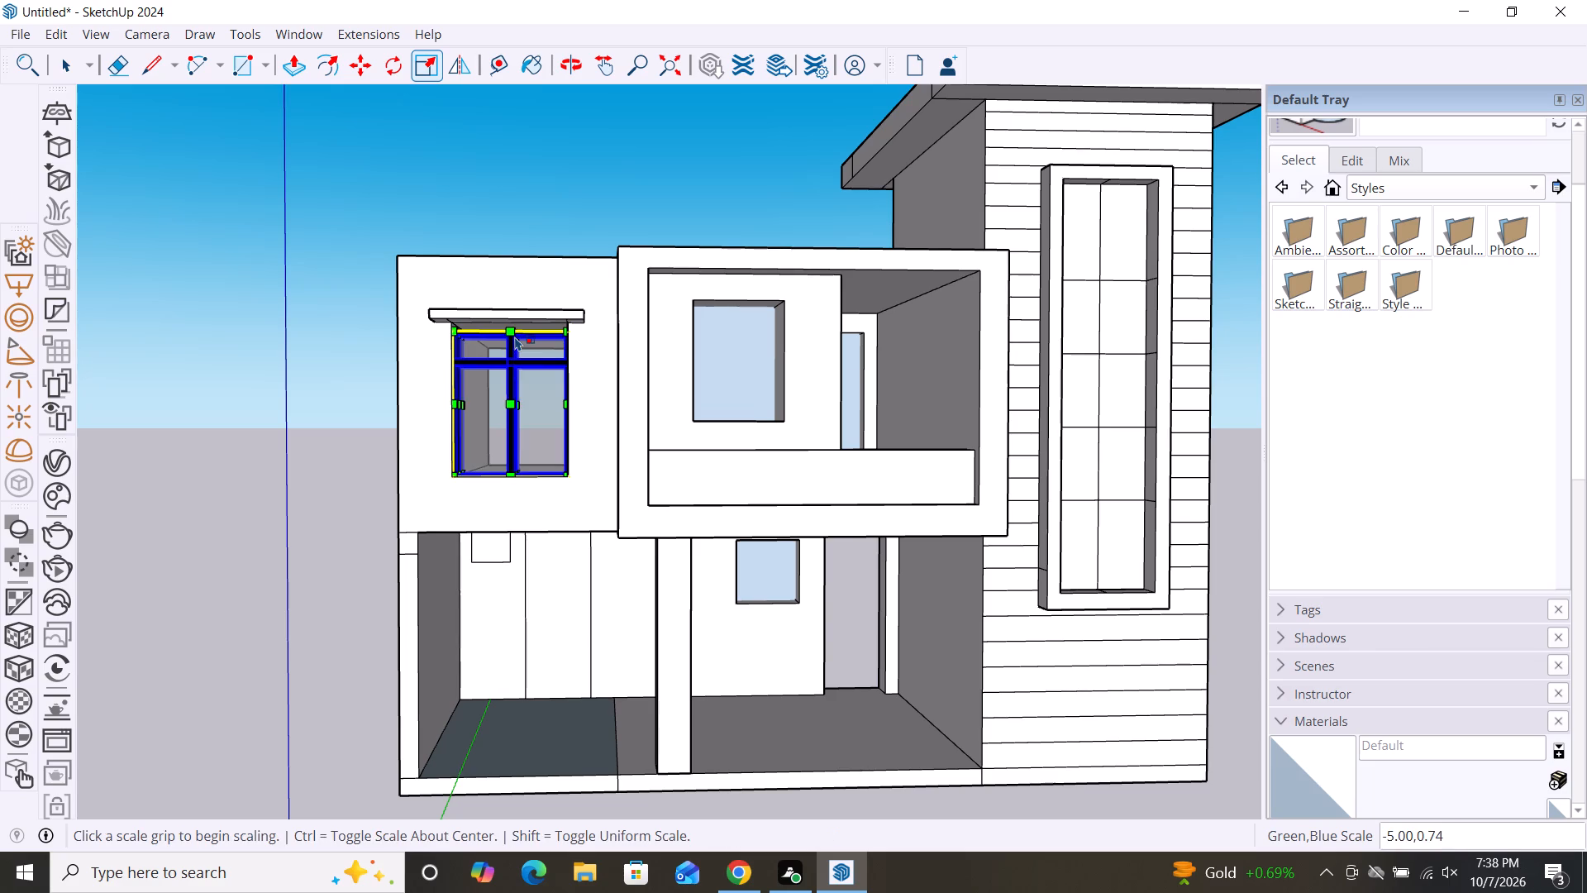
pyautogui.scroll(9, 515, 337)
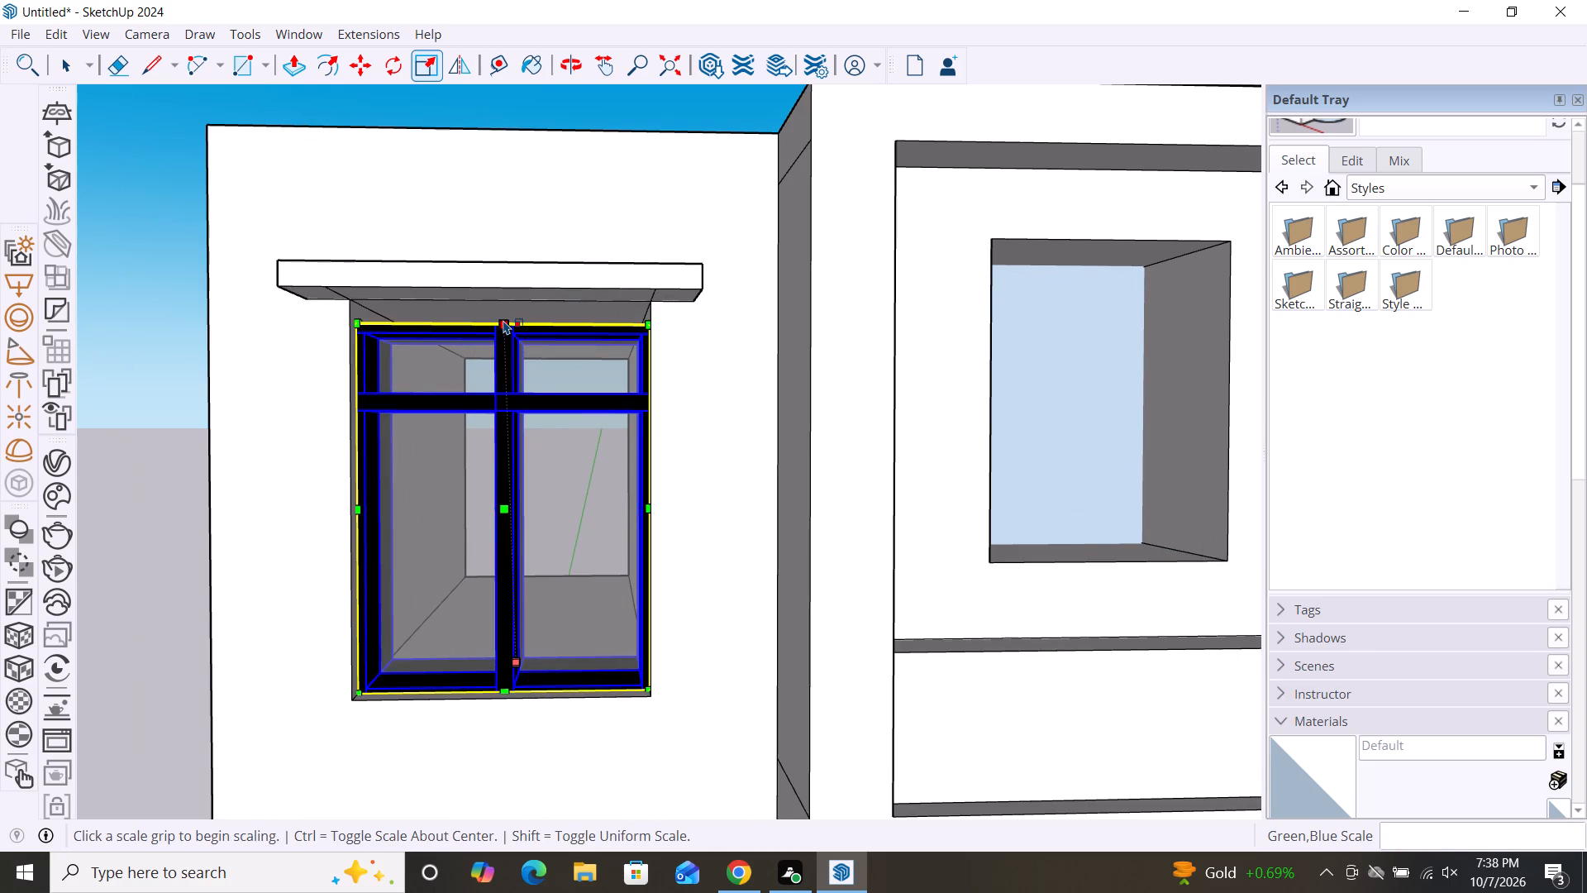
pyautogui.click(503, 321)
pyautogui.click(502, 303)
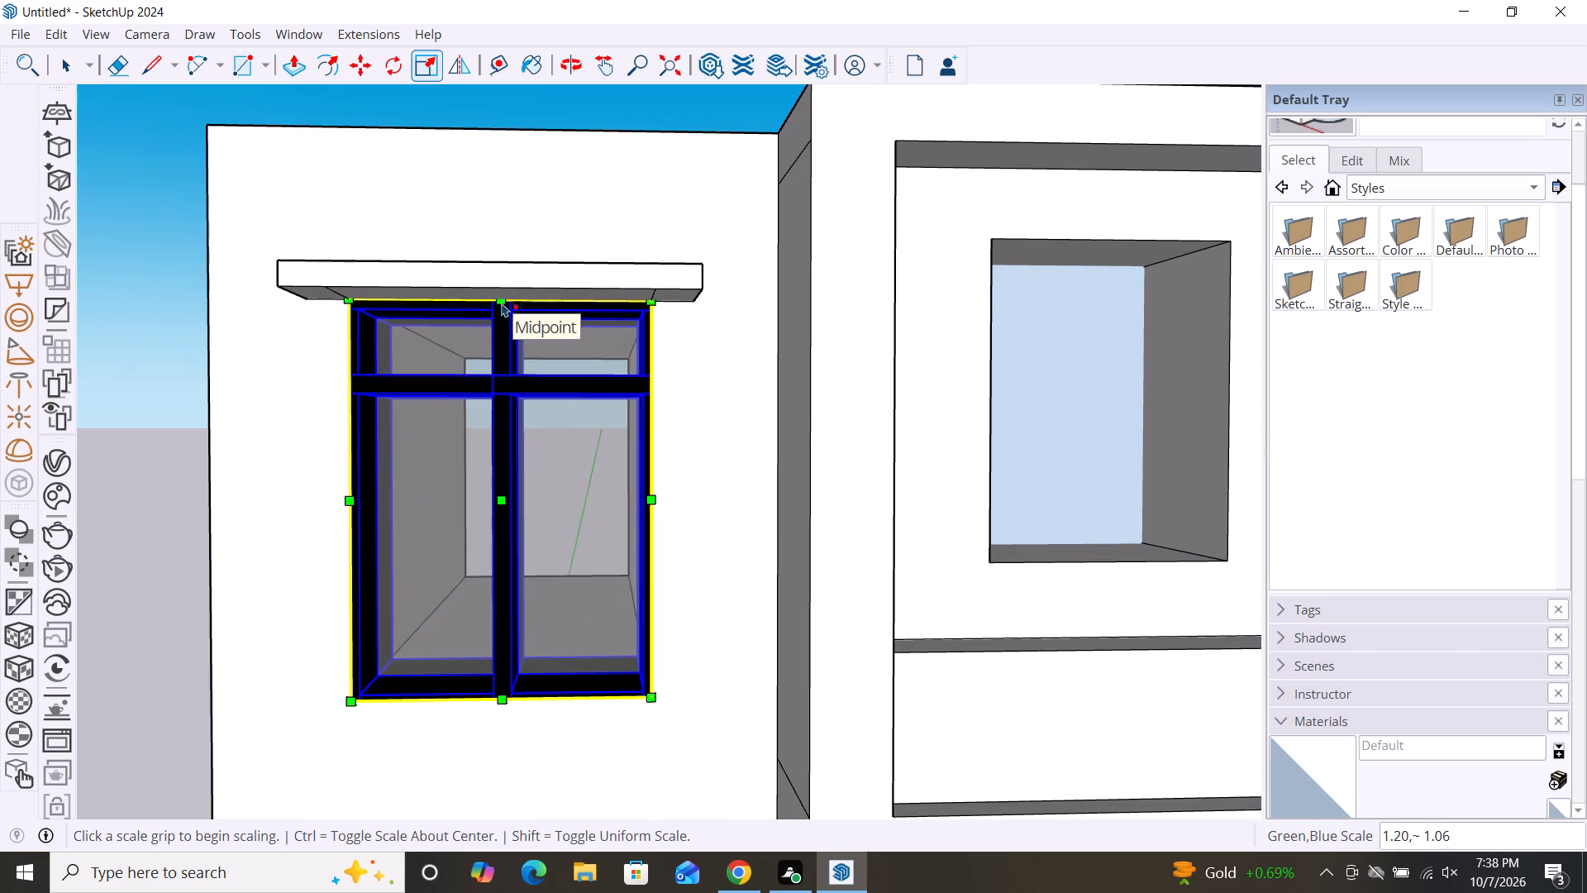
pyautogui.press('Escape')
# Examine the fitted window and the remaining openings across the whole front facade of the house.
pyautogui.scroll(-8, 312, 361)
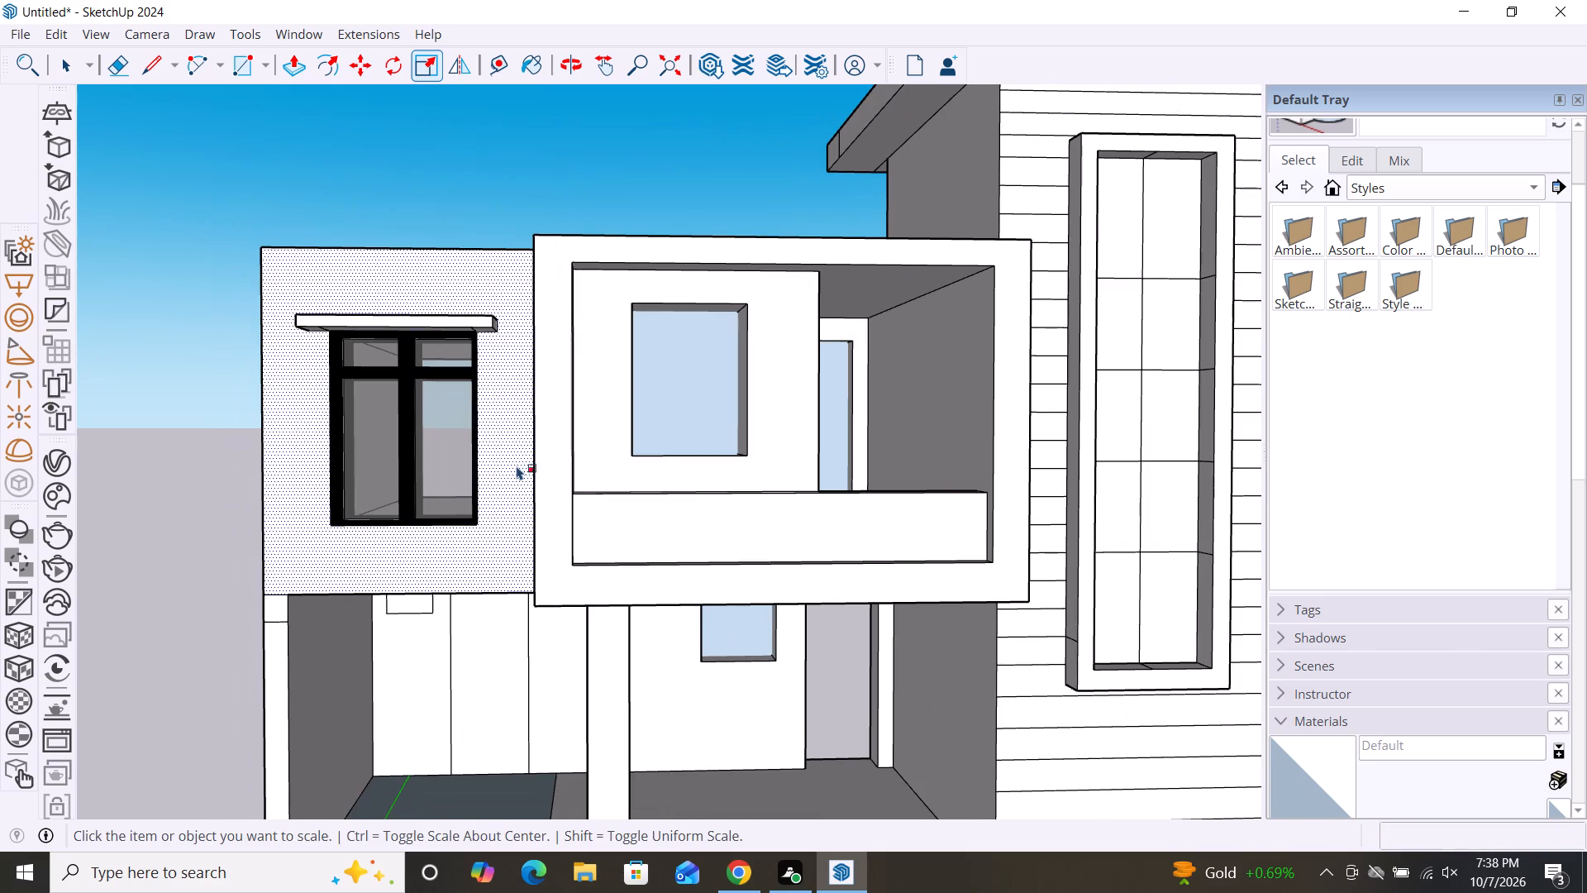
pyautogui.scroll(-6, 255, 315)
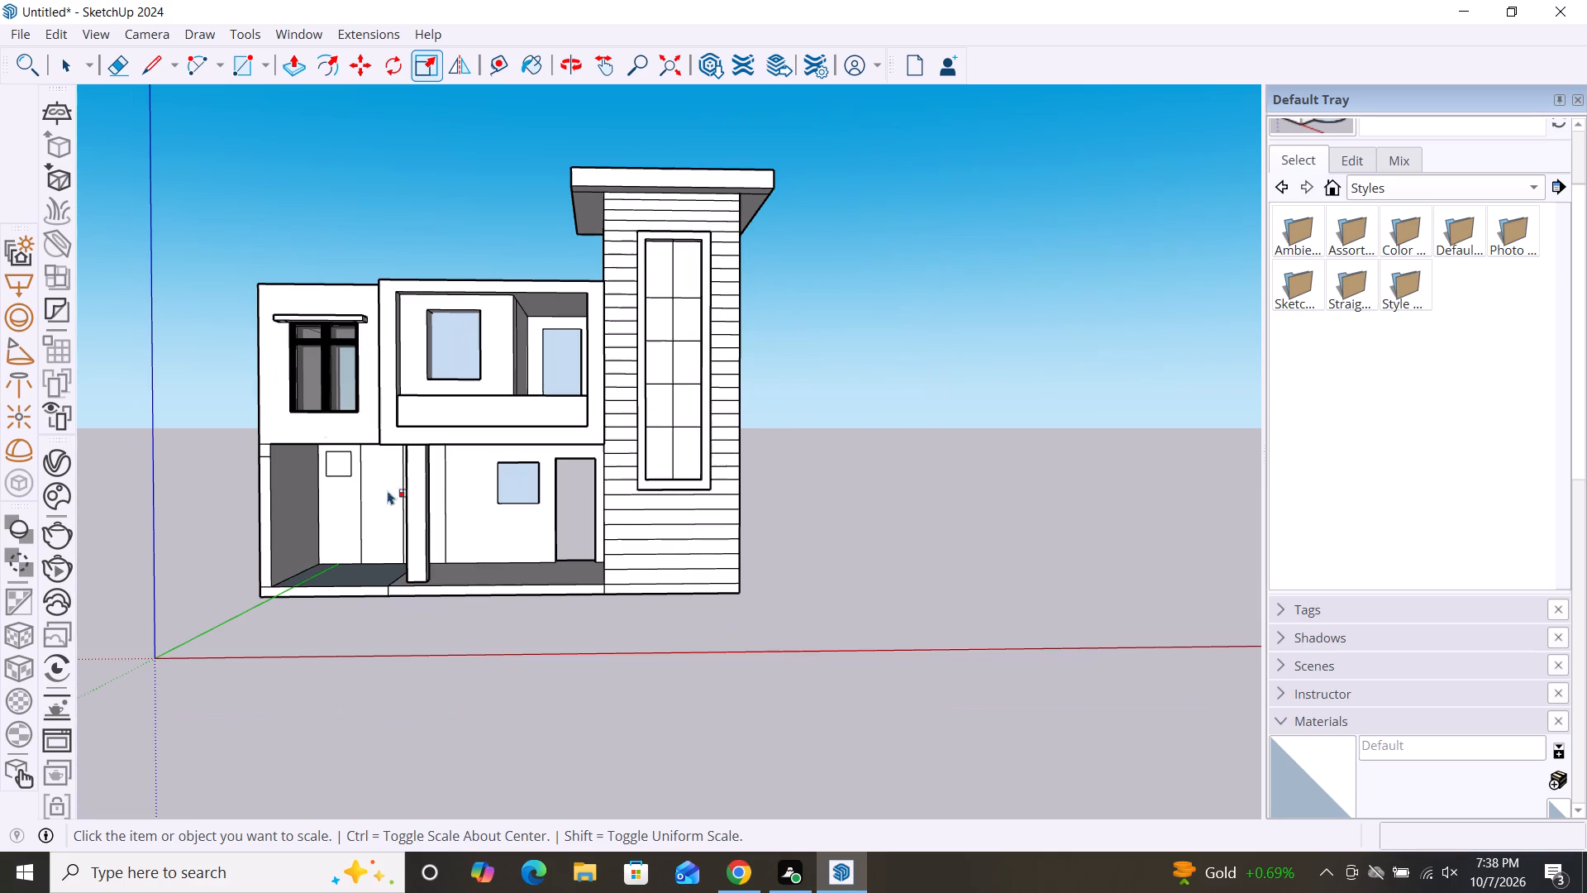
pyautogui.keyDown('alt'); pyautogui.moveTo(576, 617); pyautogui.dragTo(665, 629, button='middle'); pyautogui.keyUp('alt')
pyautogui.keyDown('alt'); pyautogui.moveTo(664, 629); pyautogui.dragTo(607, 642, button='middle'); pyautogui.keyUp('alt')
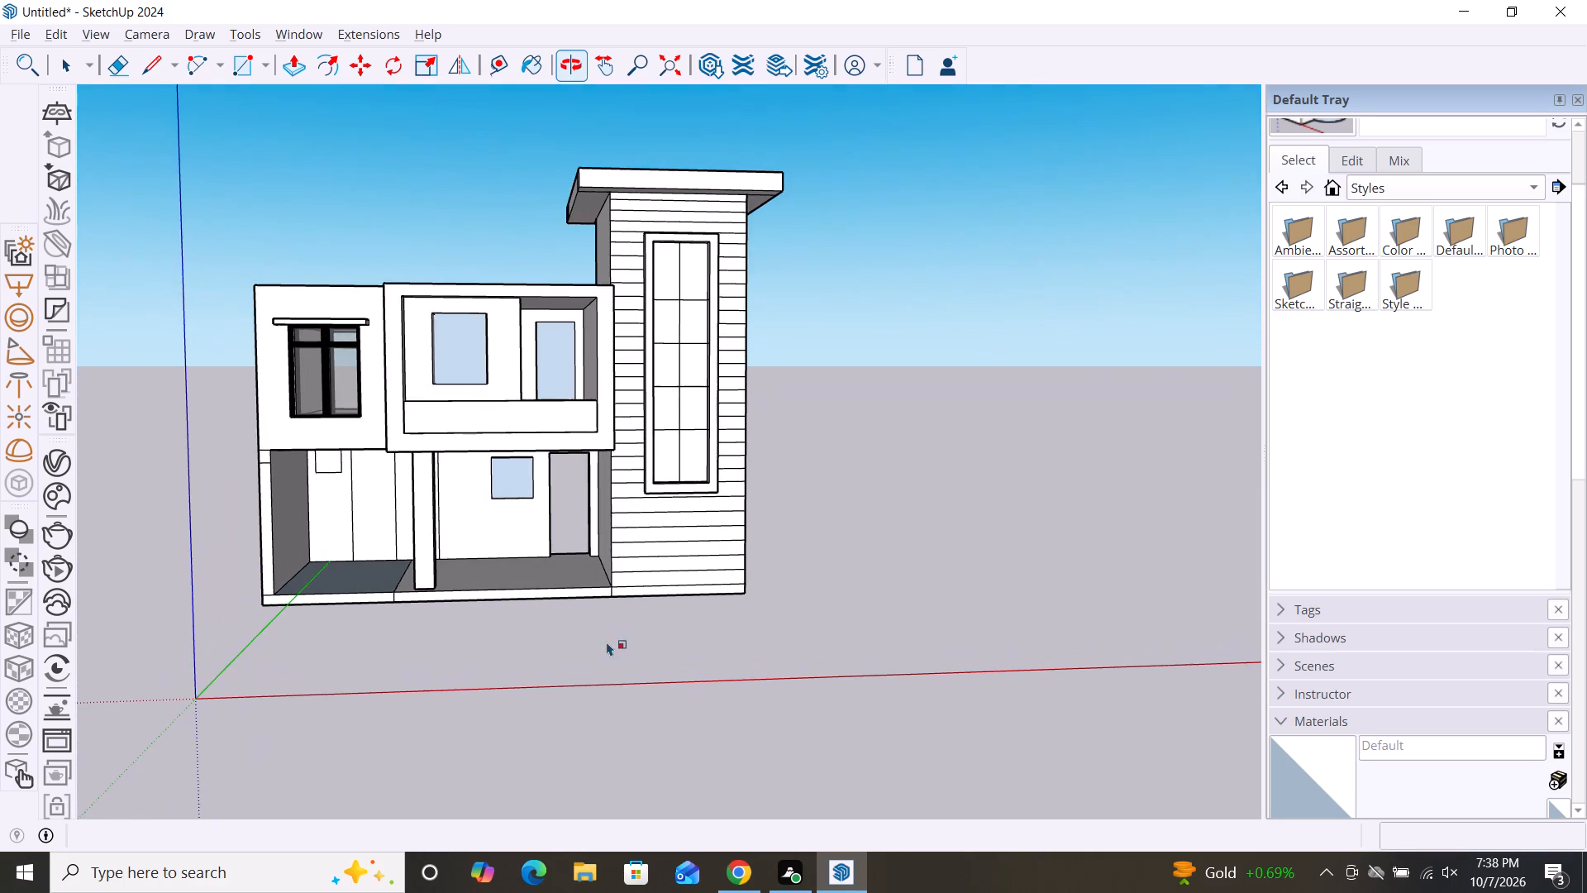
pyautogui.scroll(-2, 524, 577)
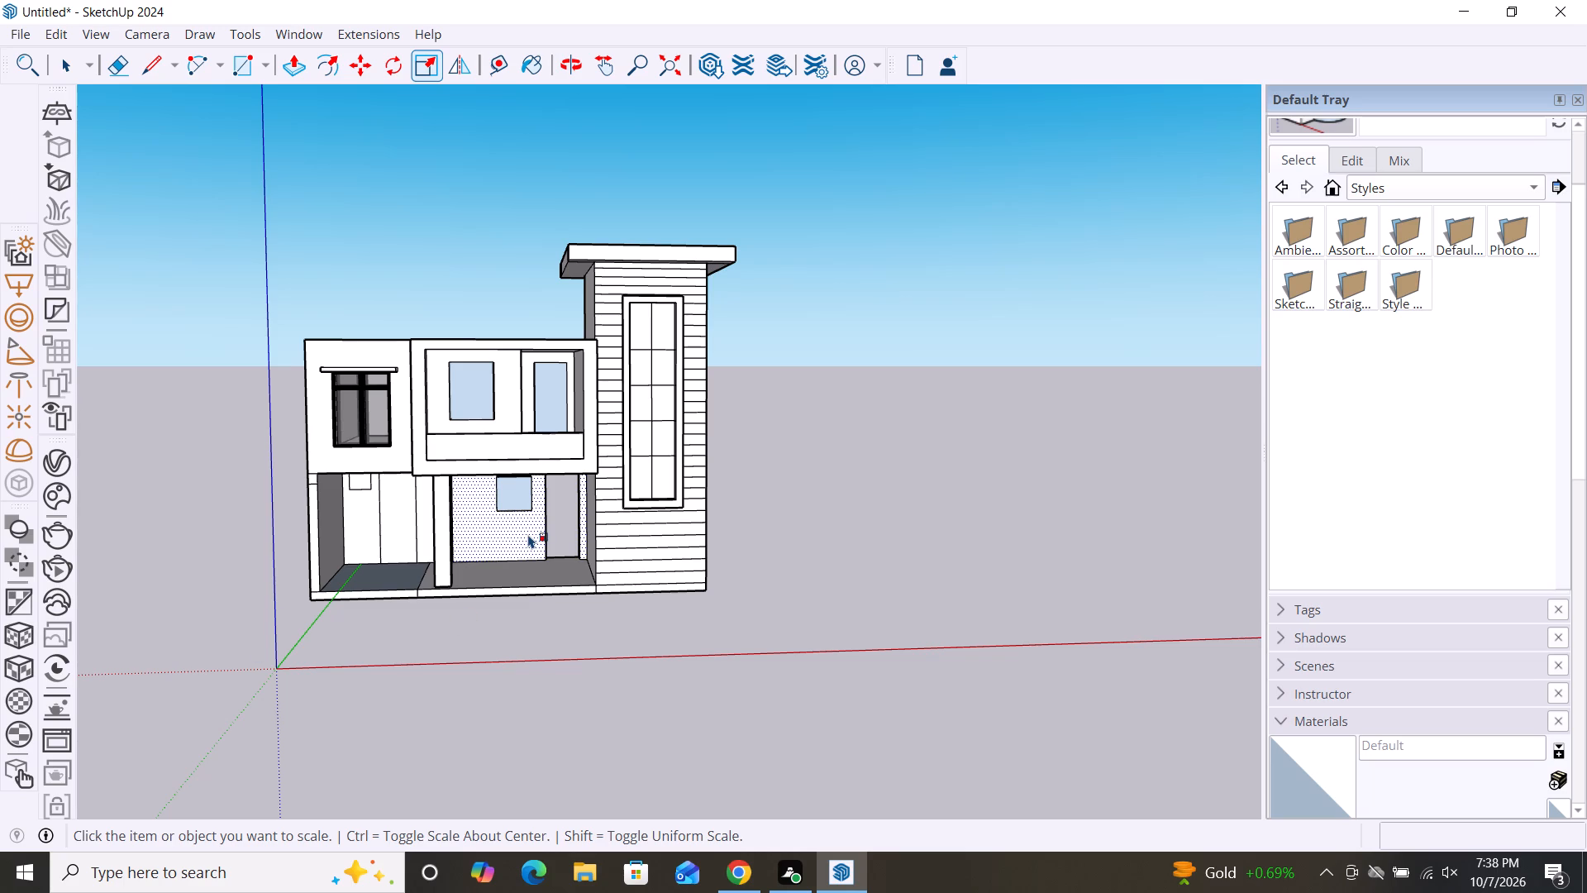
pyautogui.scroll(-2, 875, 496)
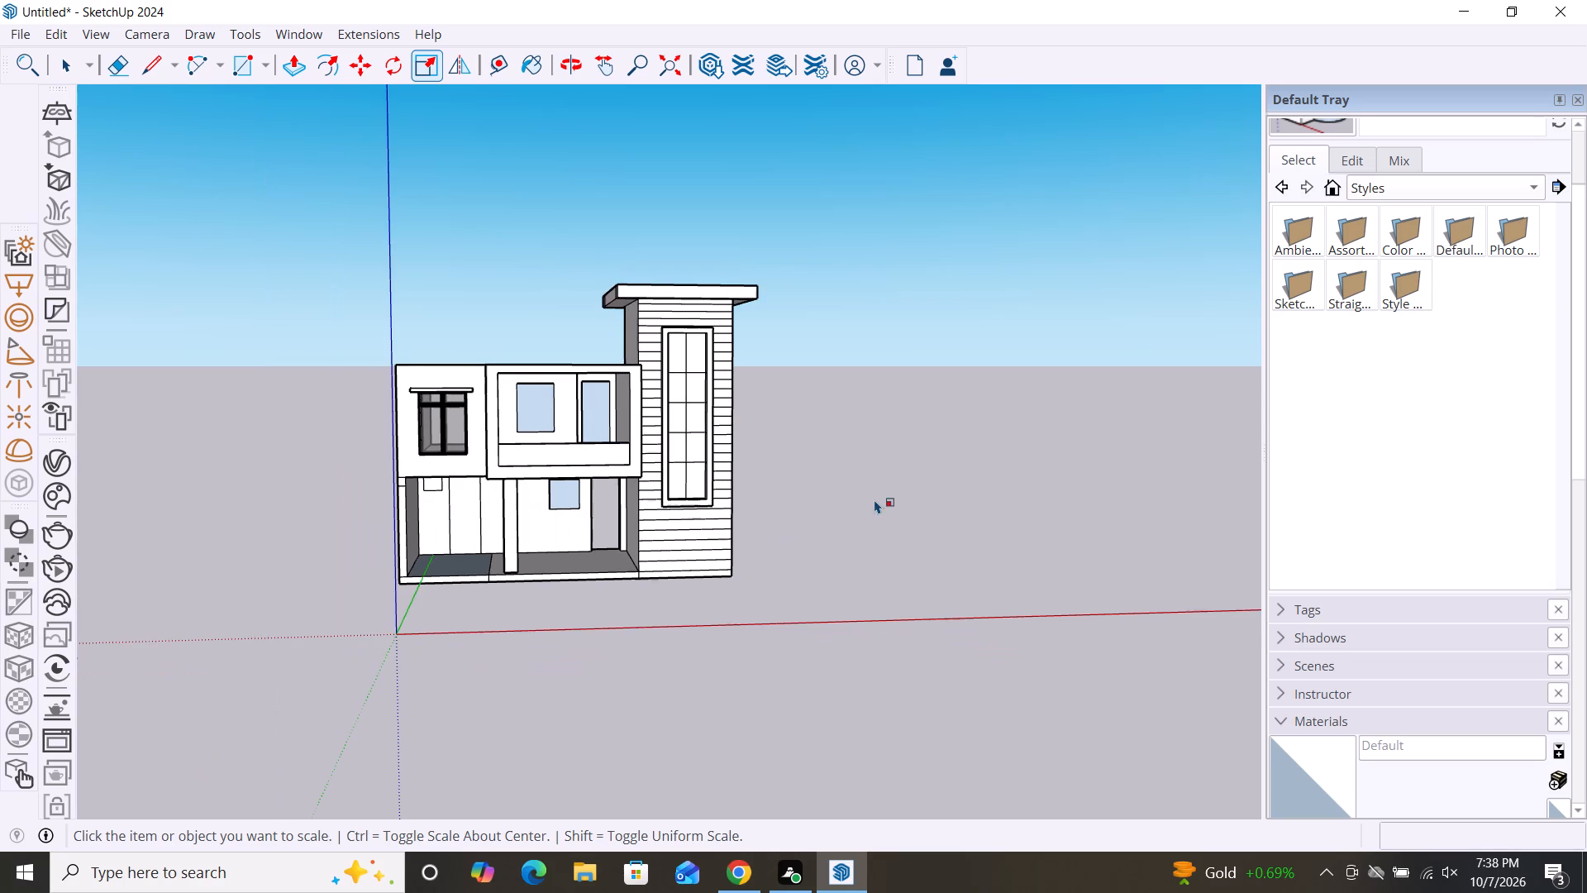
# Import Janela (1) from Downloads and place it at the lower-left corner of the window opening behind the upper-floor balcony.
pyautogui.moveTo(788, 640); pyautogui.dragTo(713, 657, button='middle')
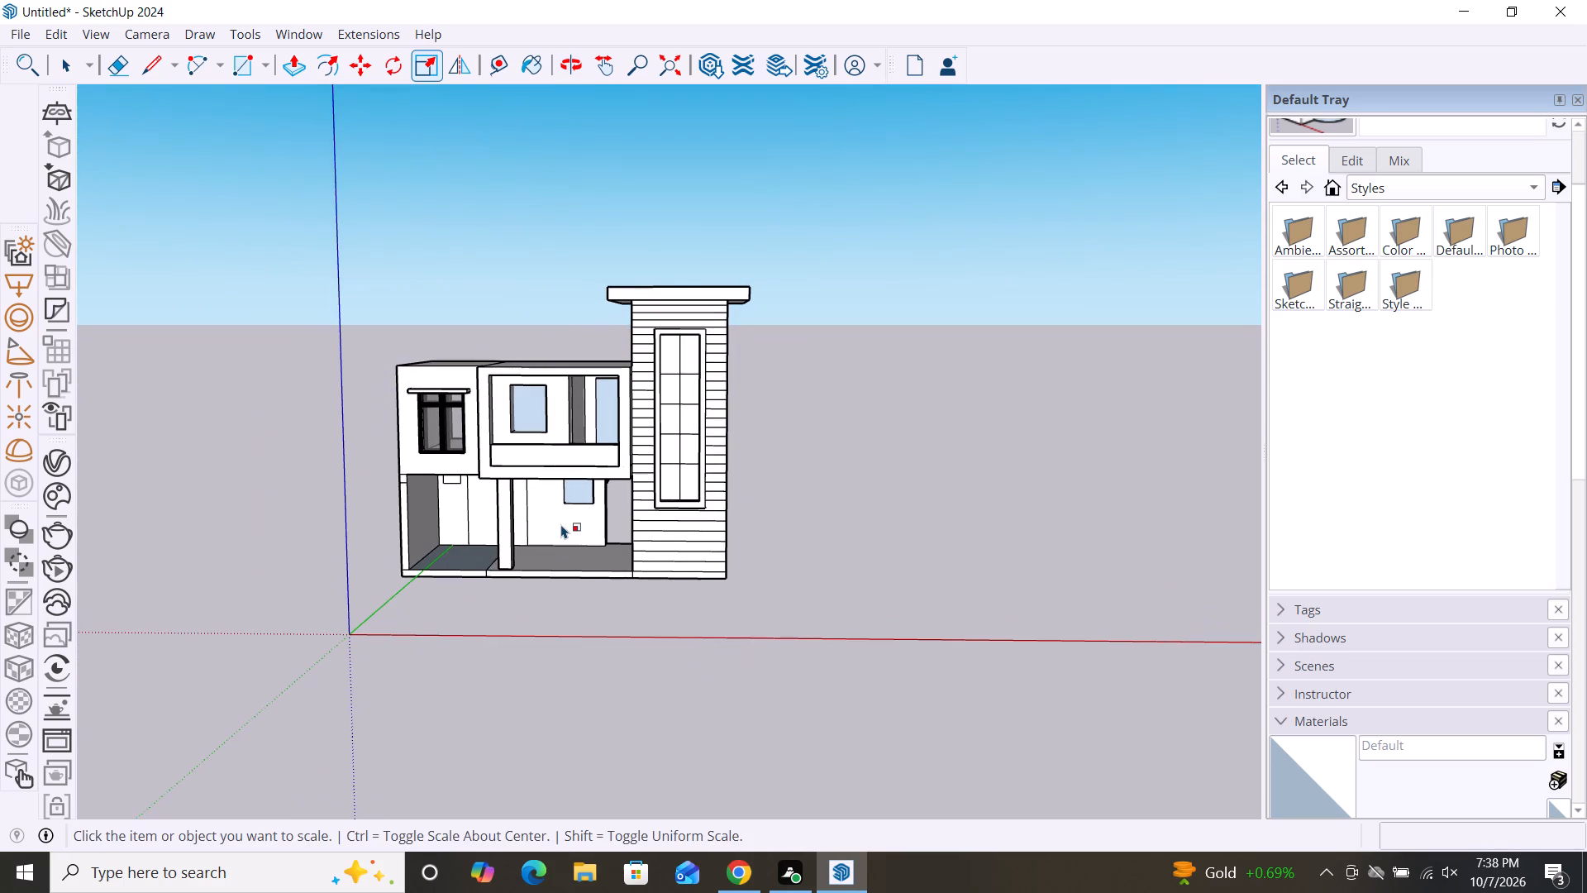
pyautogui.scroll(3, 561, 518)
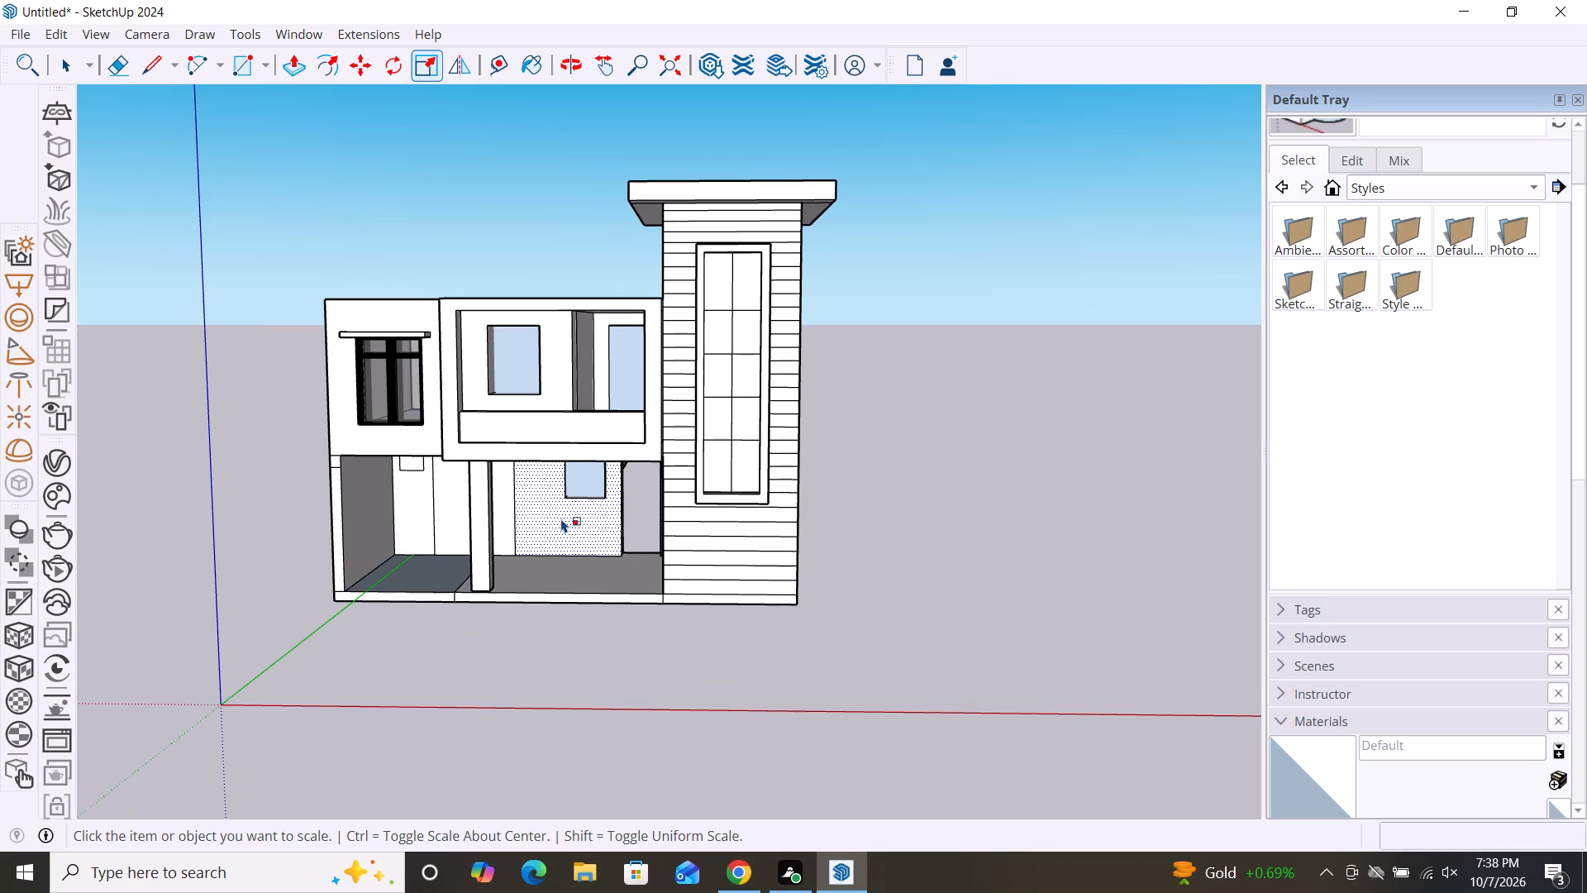
pyautogui.click(24, 31)
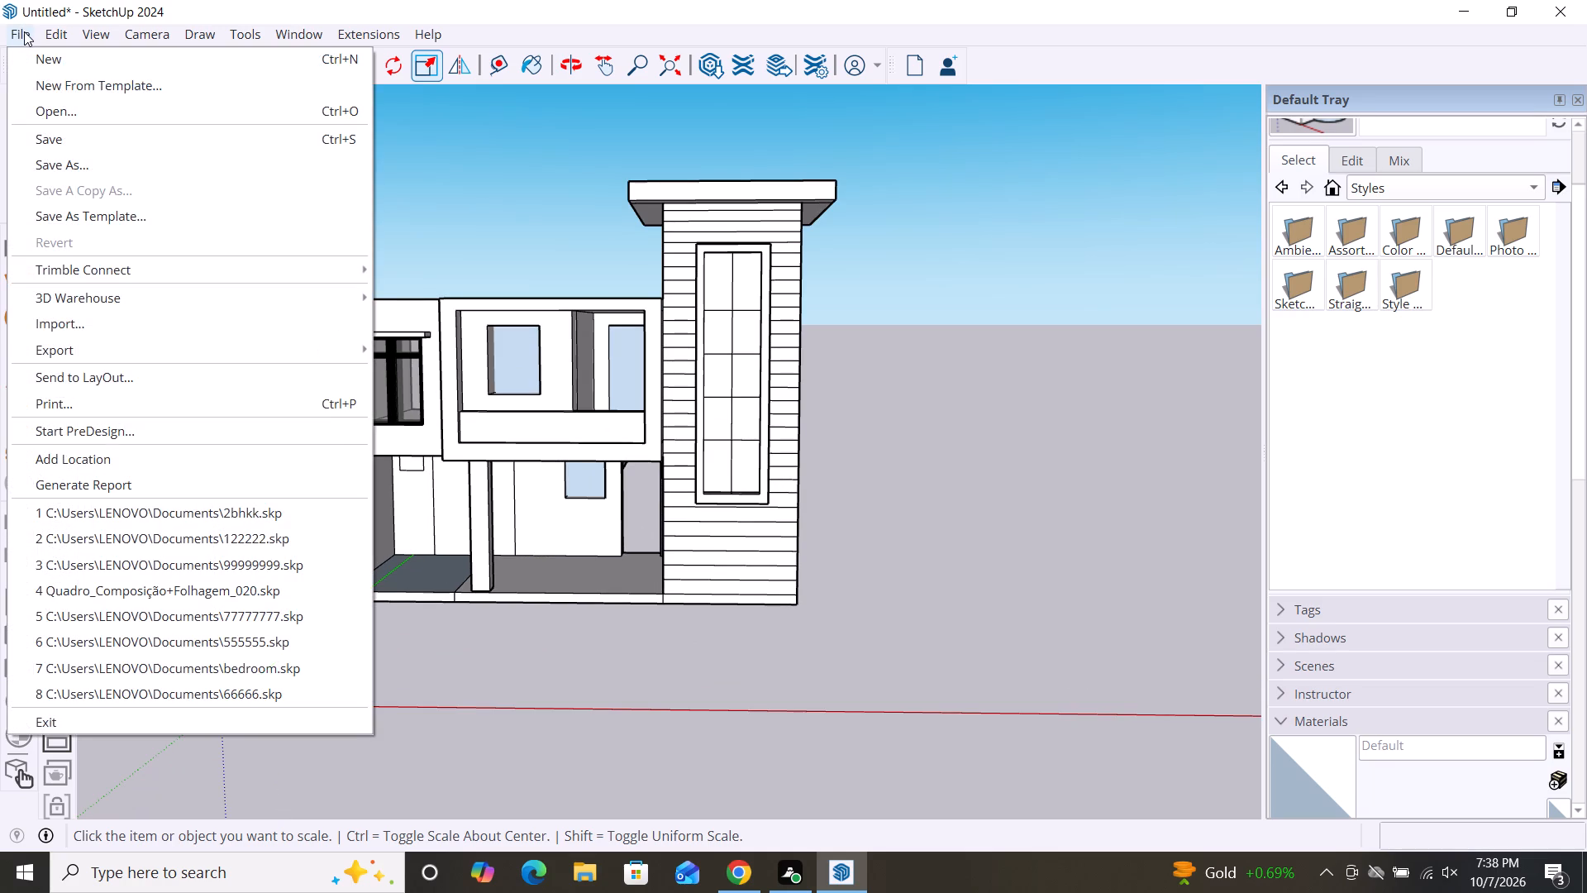
pyautogui.click(109, 327)
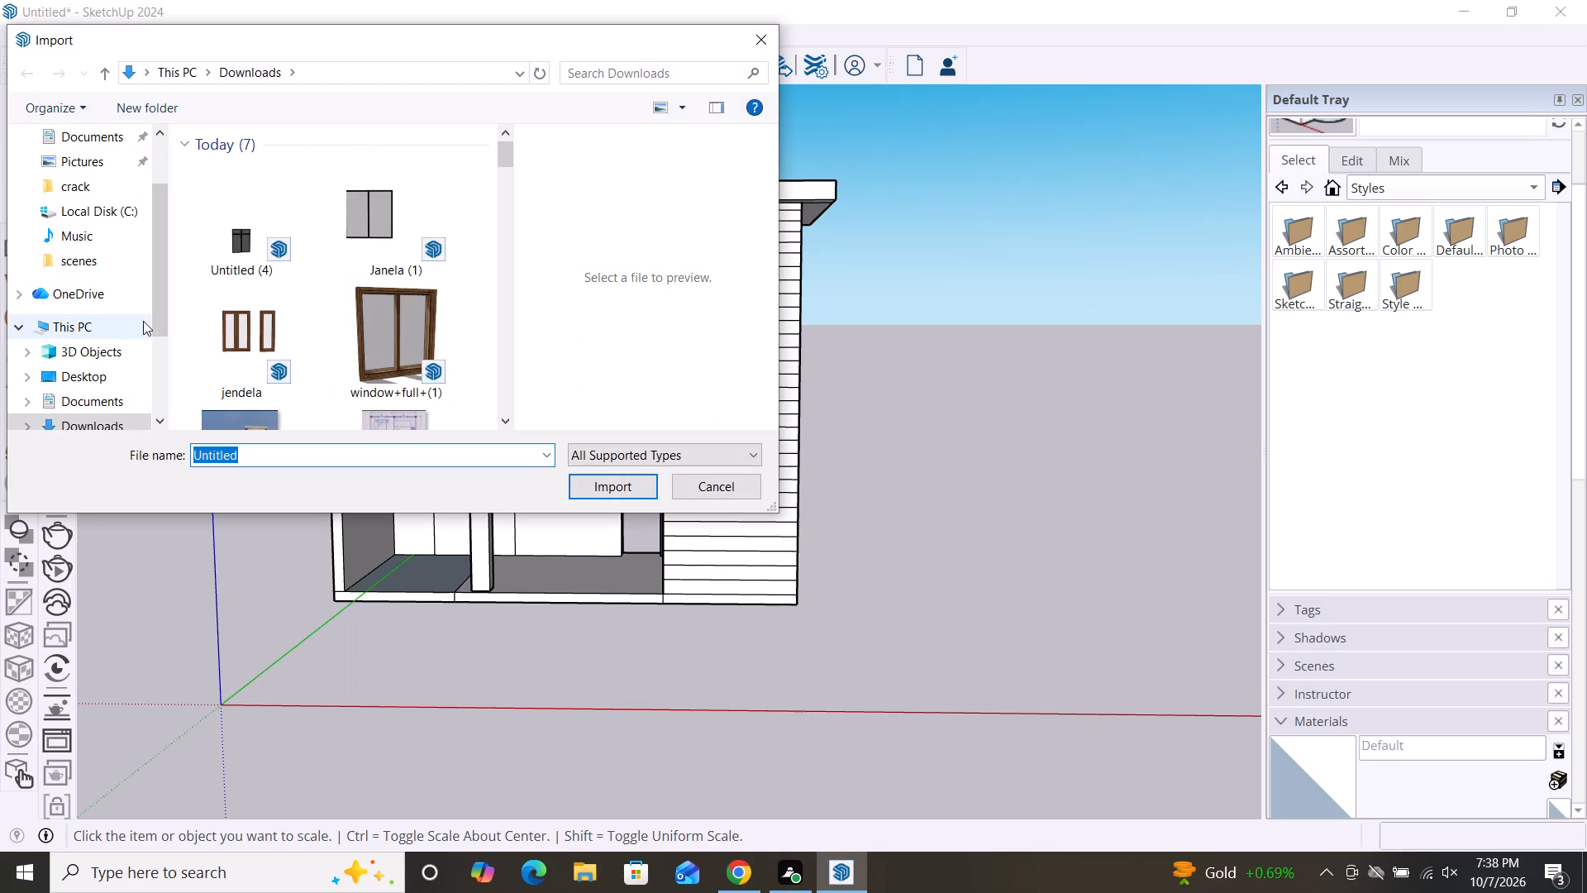
pyautogui.scroll(-2, 277, 279)
pyautogui.scroll(2, 297, 313)
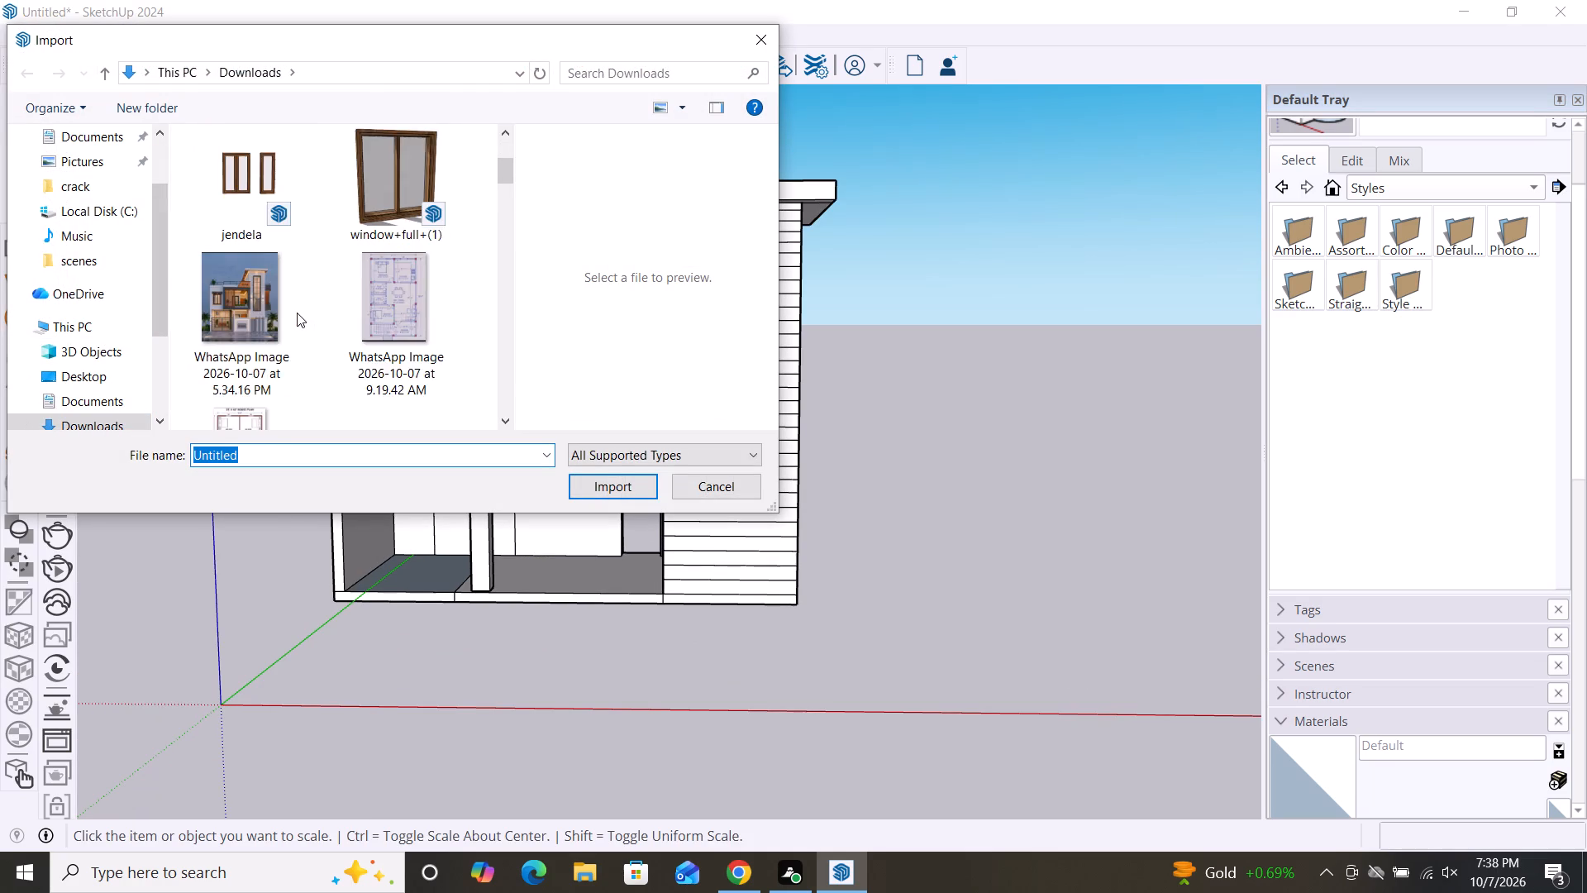
pyautogui.scroll(3, 297, 313)
pyautogui.scroll(-5, 305, 281)
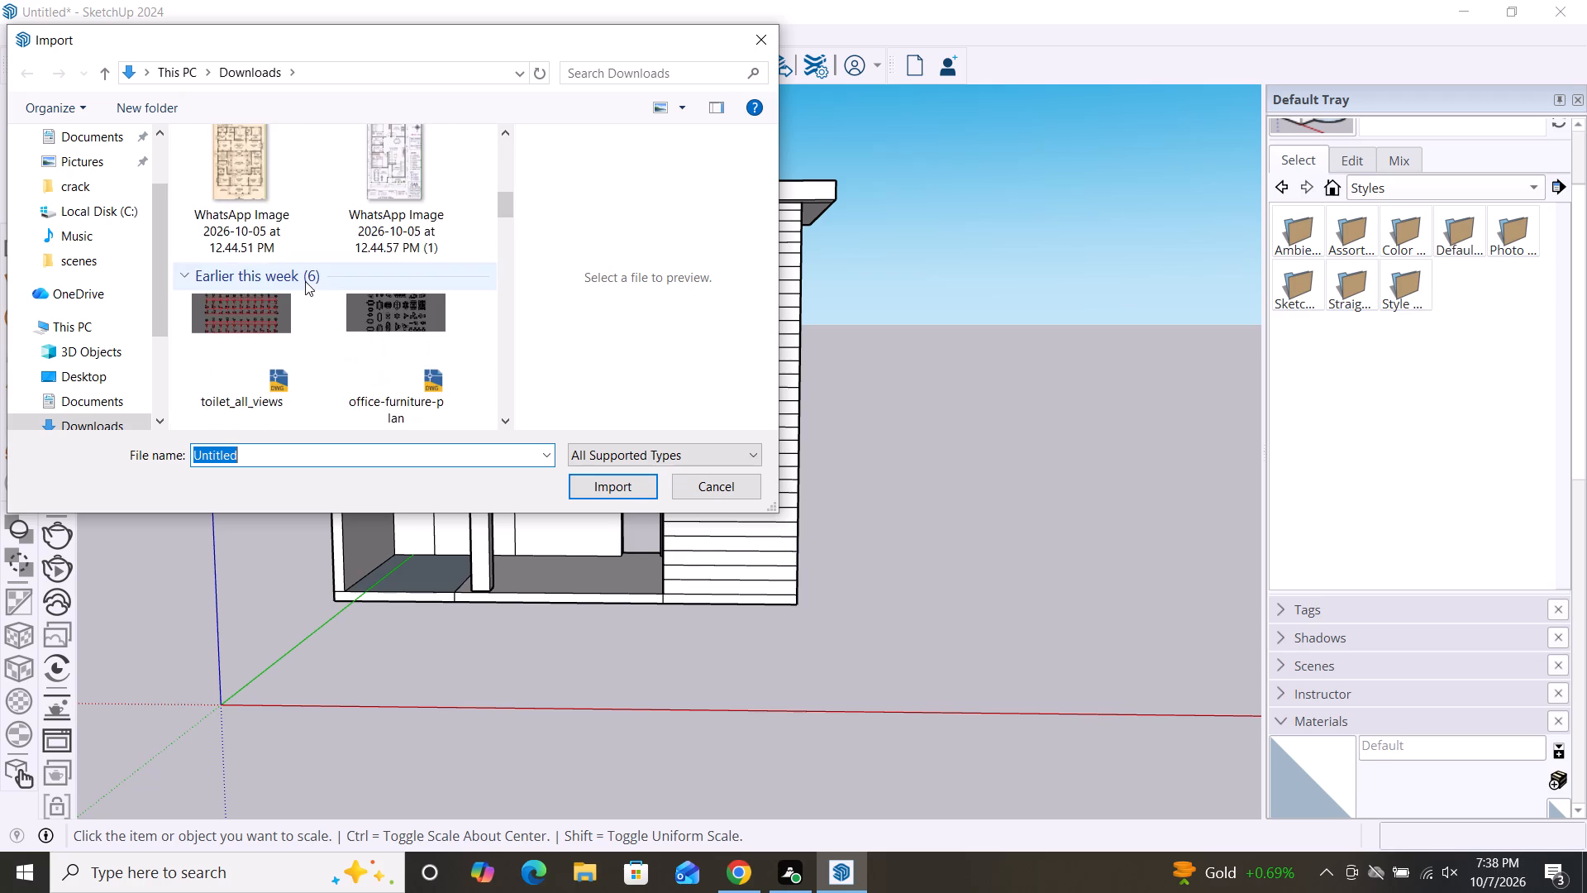
pyautogui.scroll(-5, 305, 281)
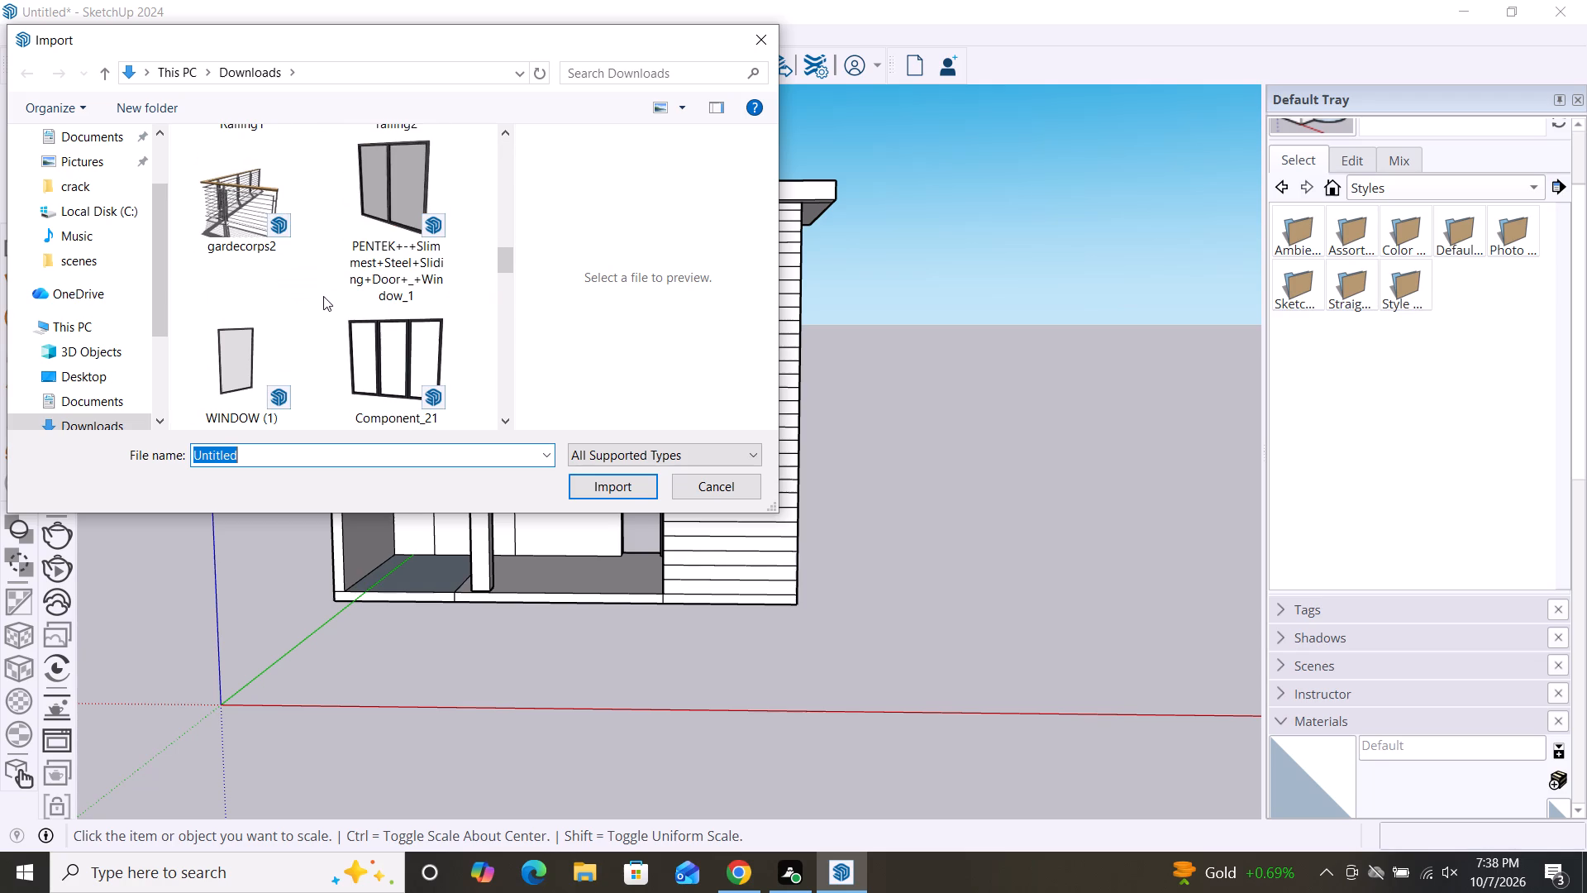
pyautogui.scroll(13, 327, 308)
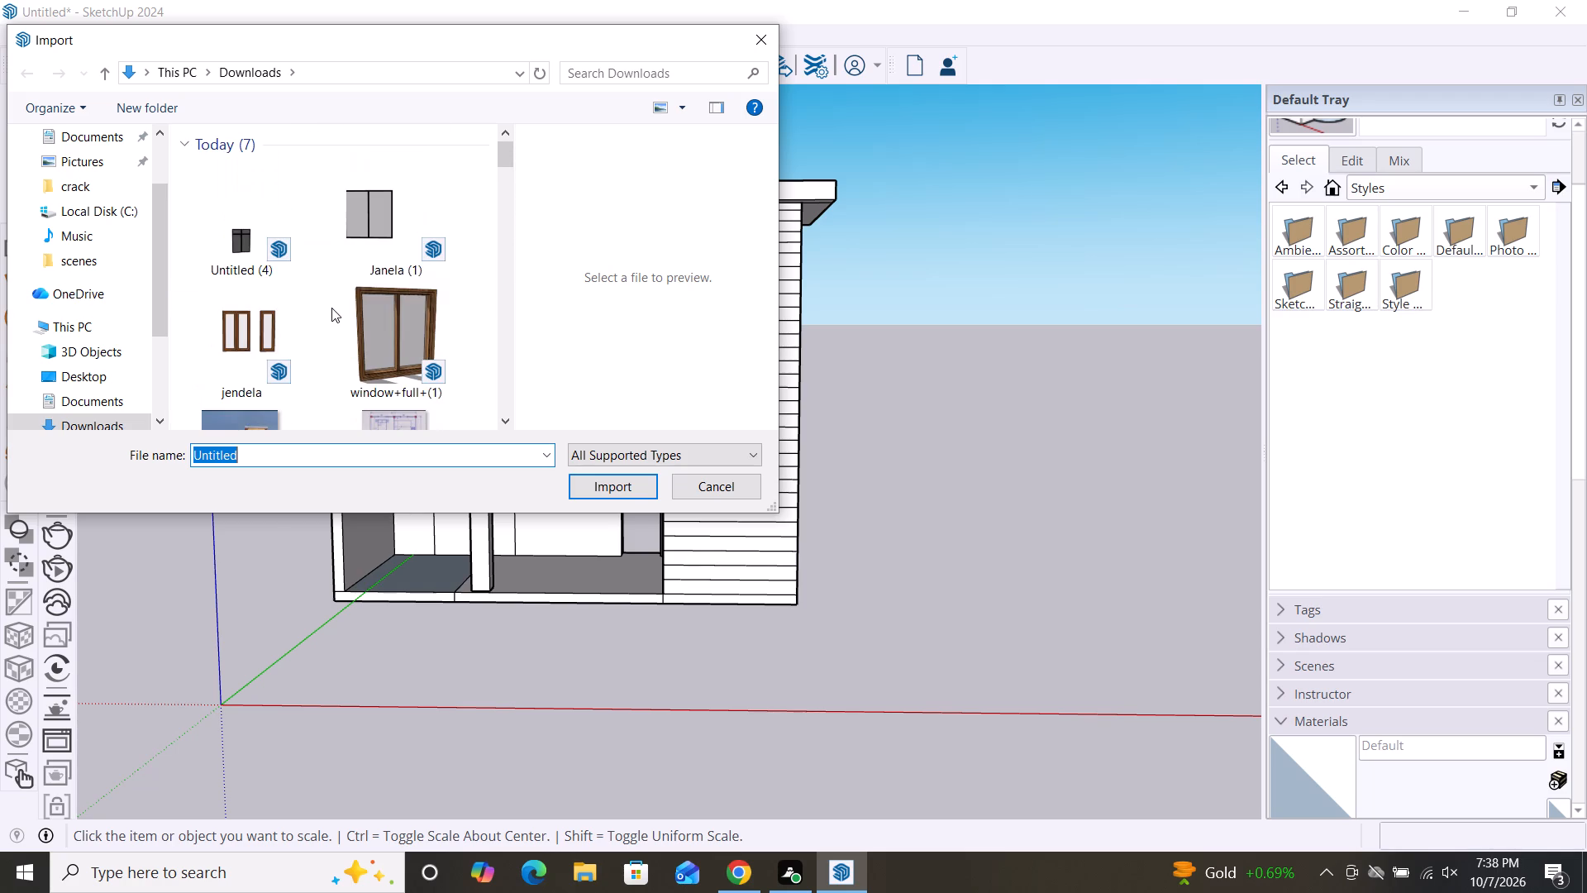
pyautogui.scroll(2, 331, 308)
pyautogui.click(375, 255)
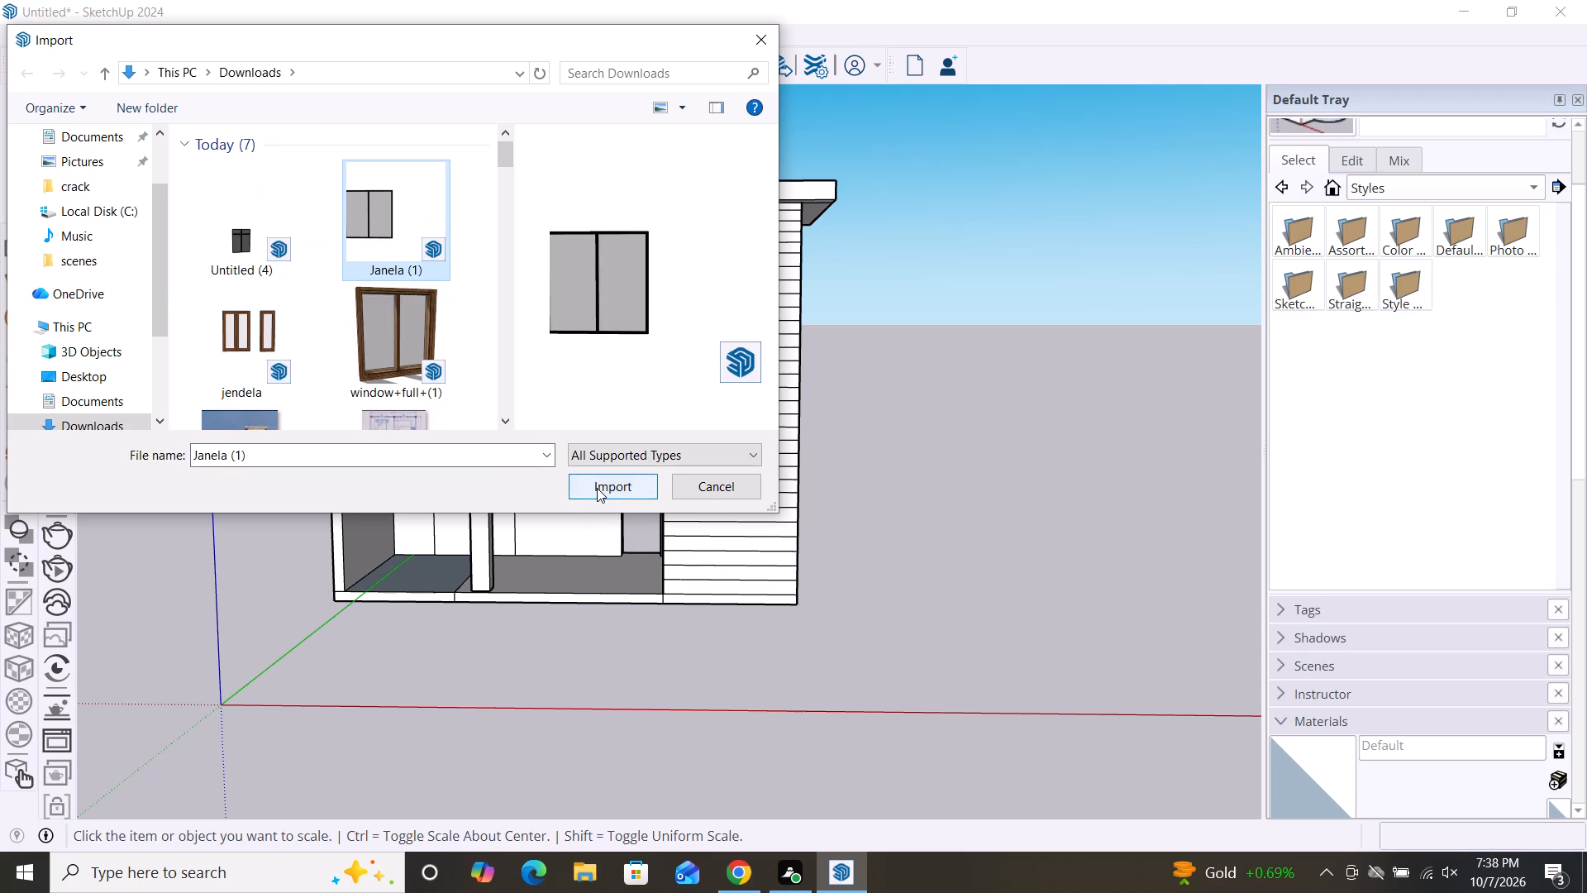
pyautogui.click(598, 487)
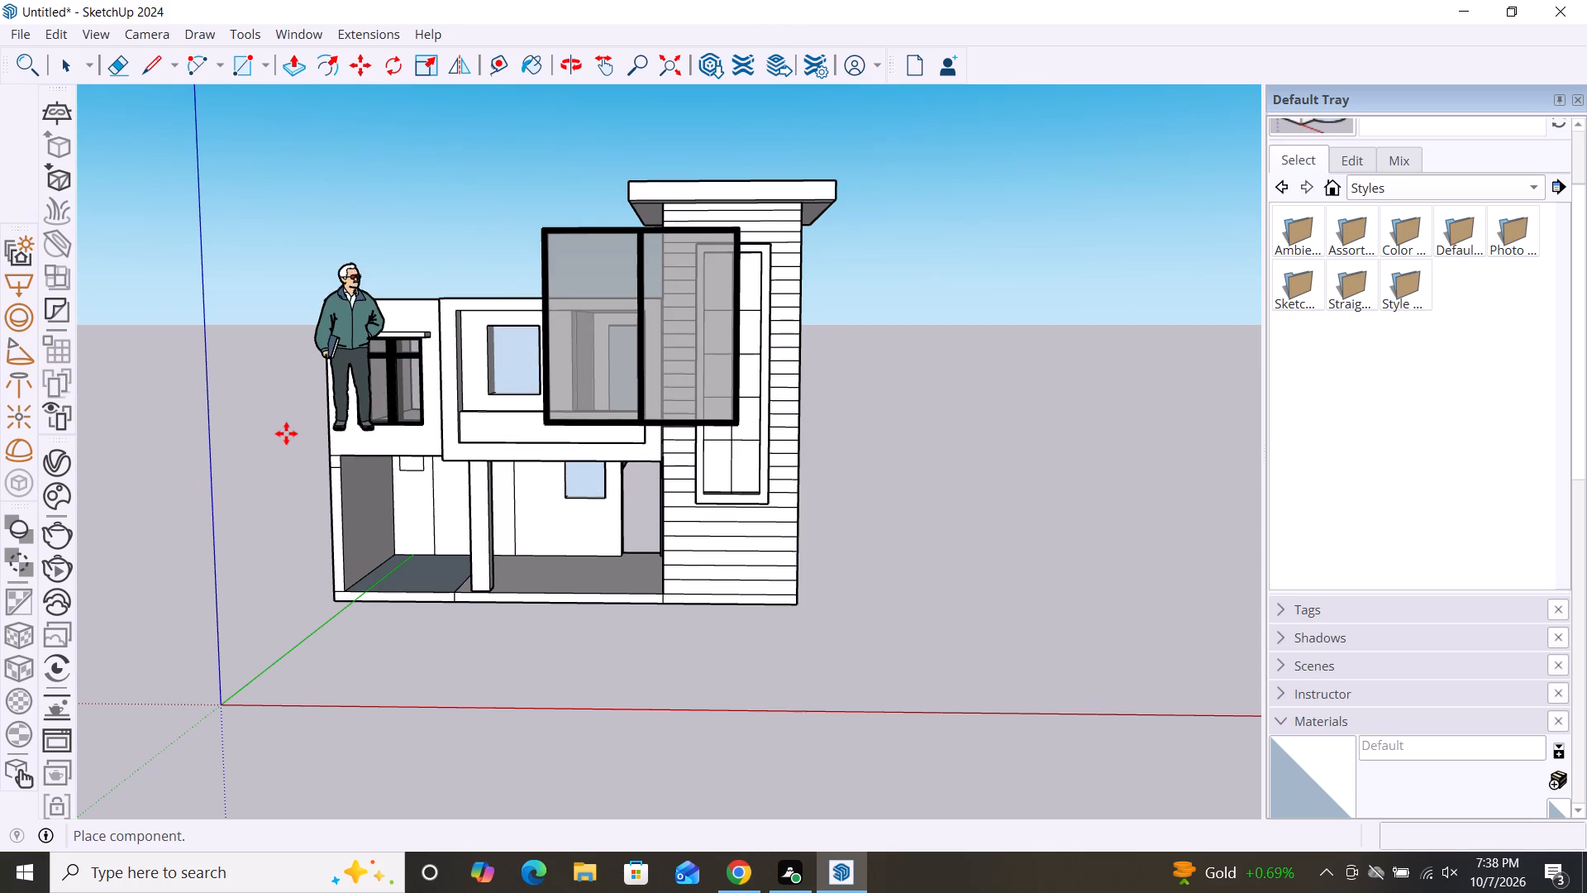
pyautogui.scroll(8, 494, 397)
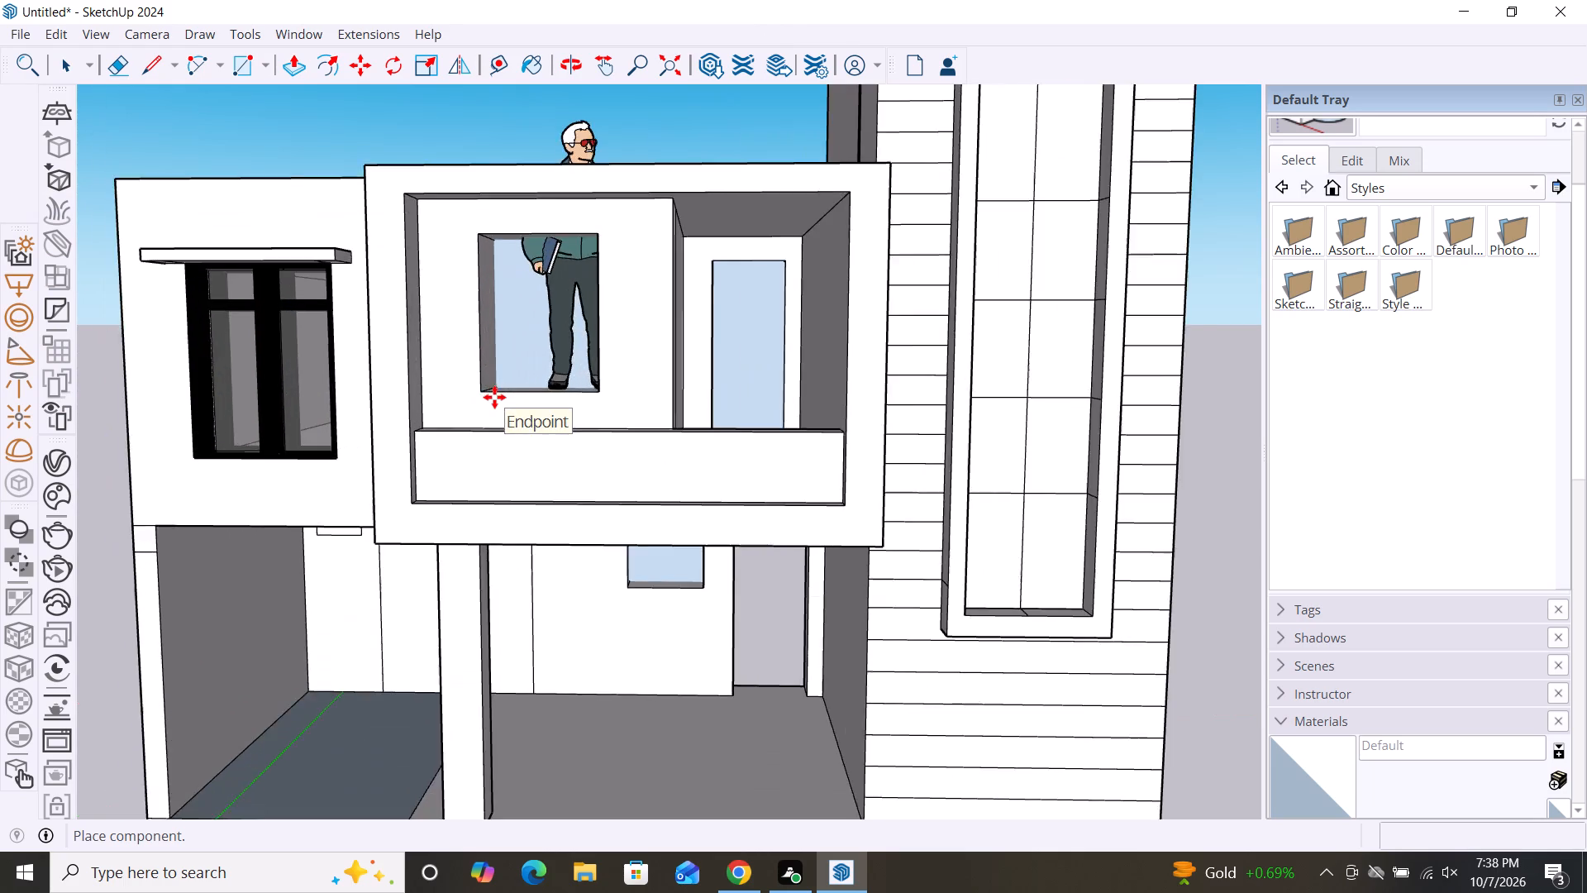
pyautogui.scroll(7, 494, 397)
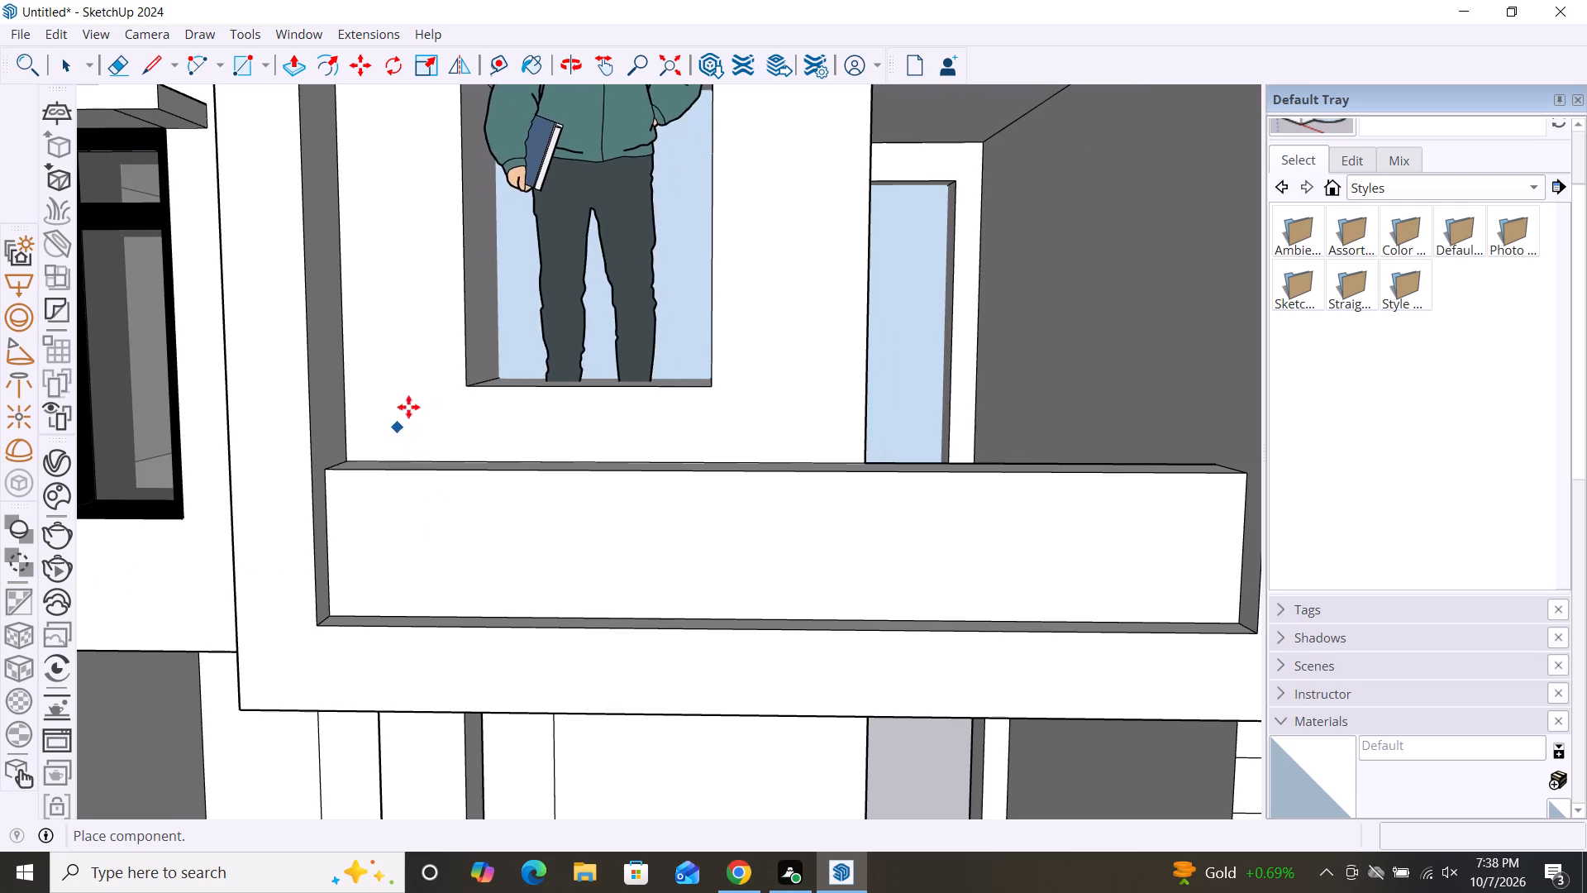
pyautogui.click(465, 384)
# Move the imported component about 17' 8" out of the house, into the empty space beside the tower.
pyautogui.scroll(-5, 308, 417)
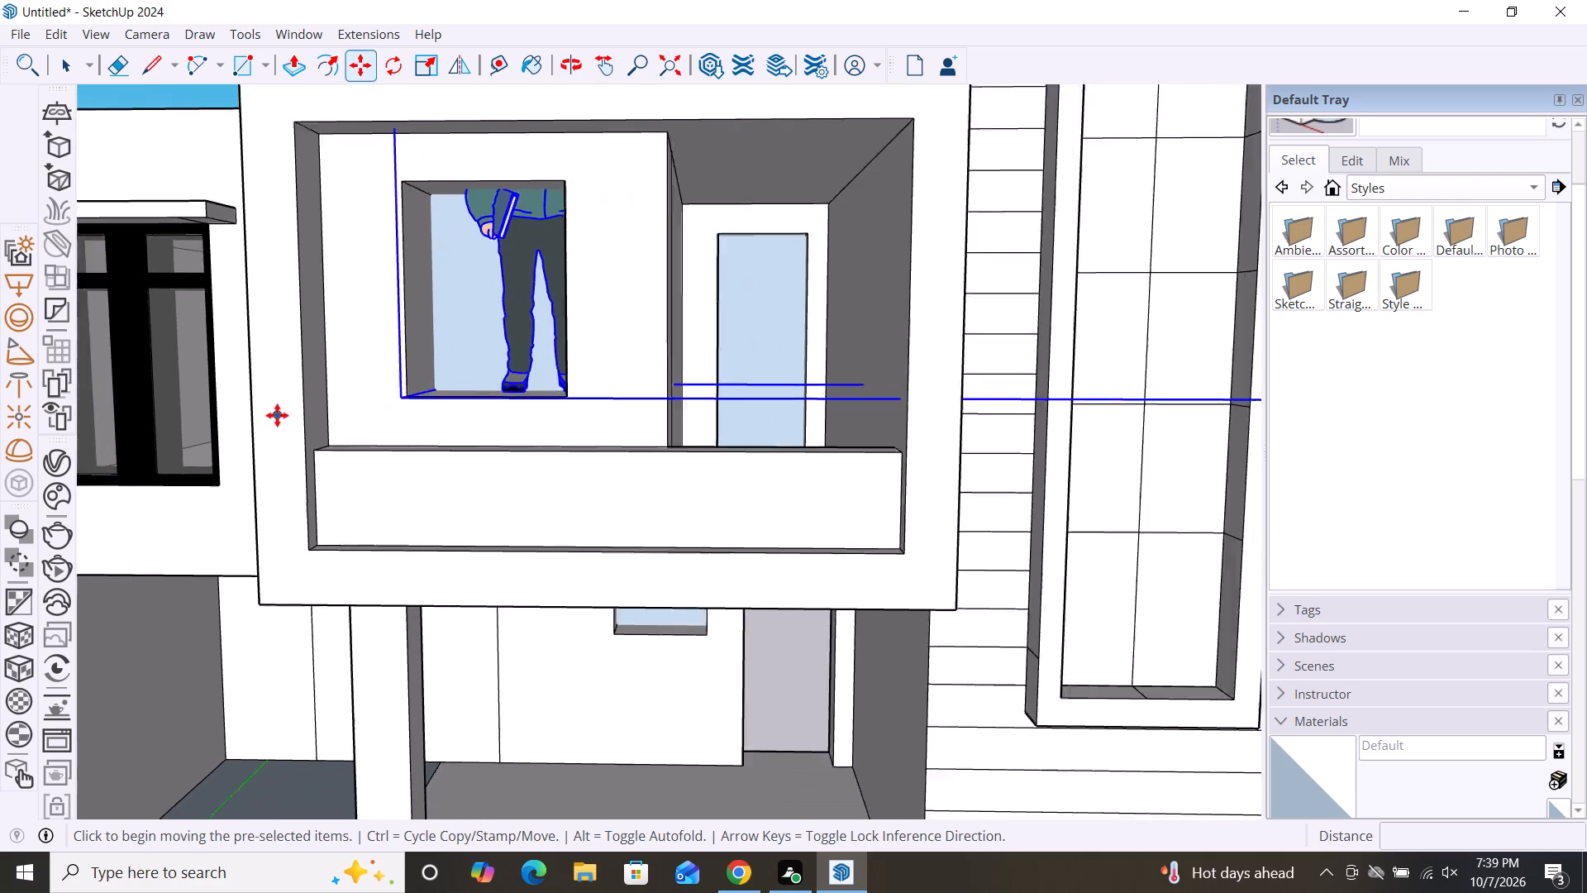
pyautogui.scroll(-6, 277, 415)
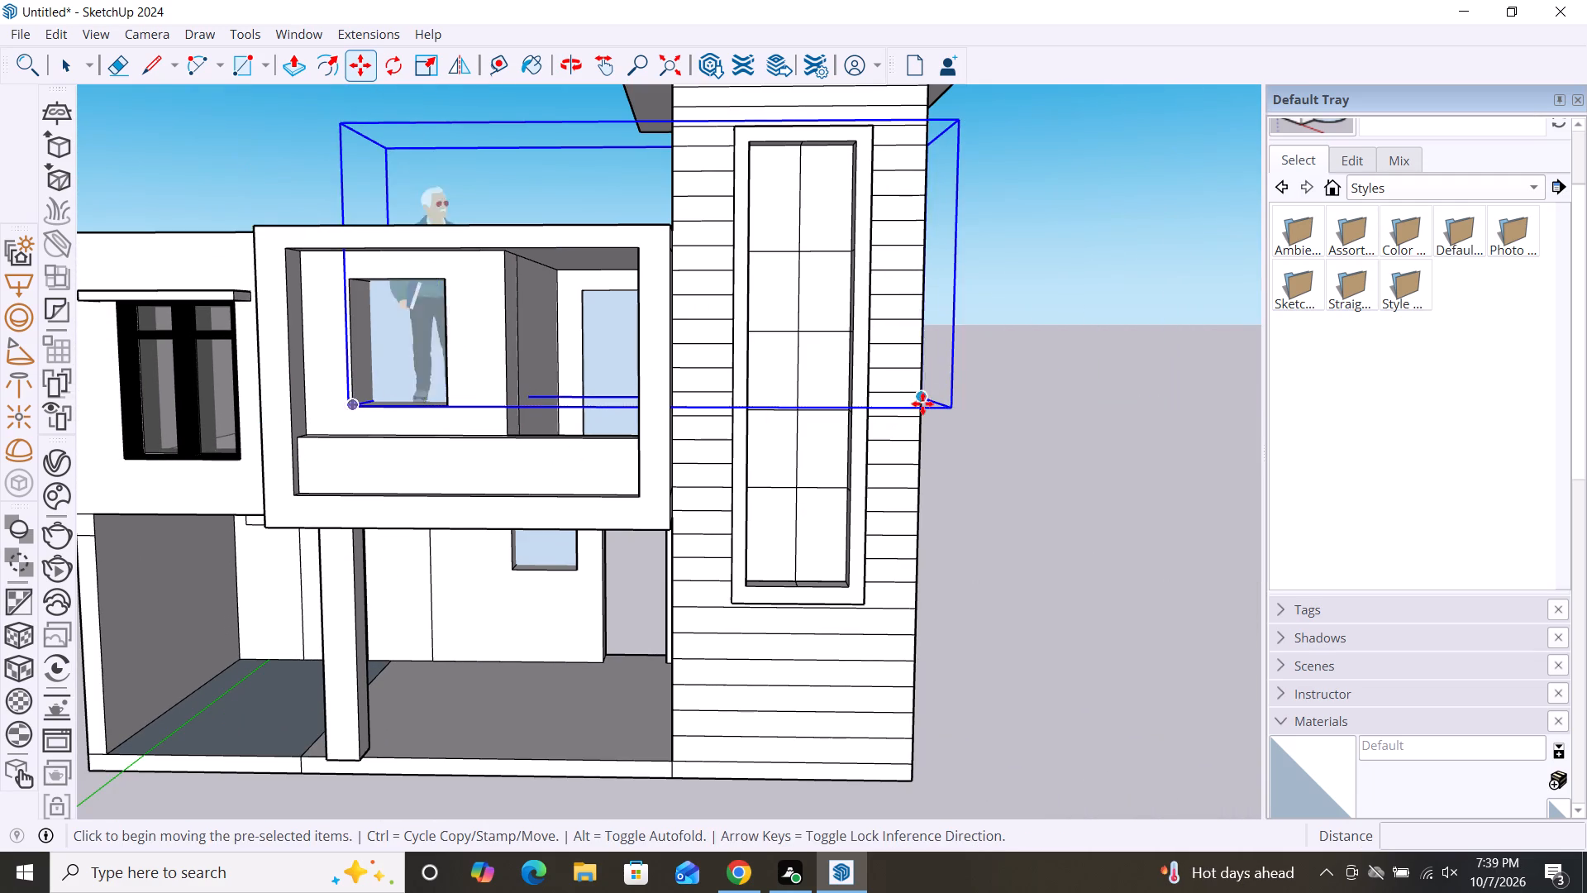
pyautogui.click(944, 406)
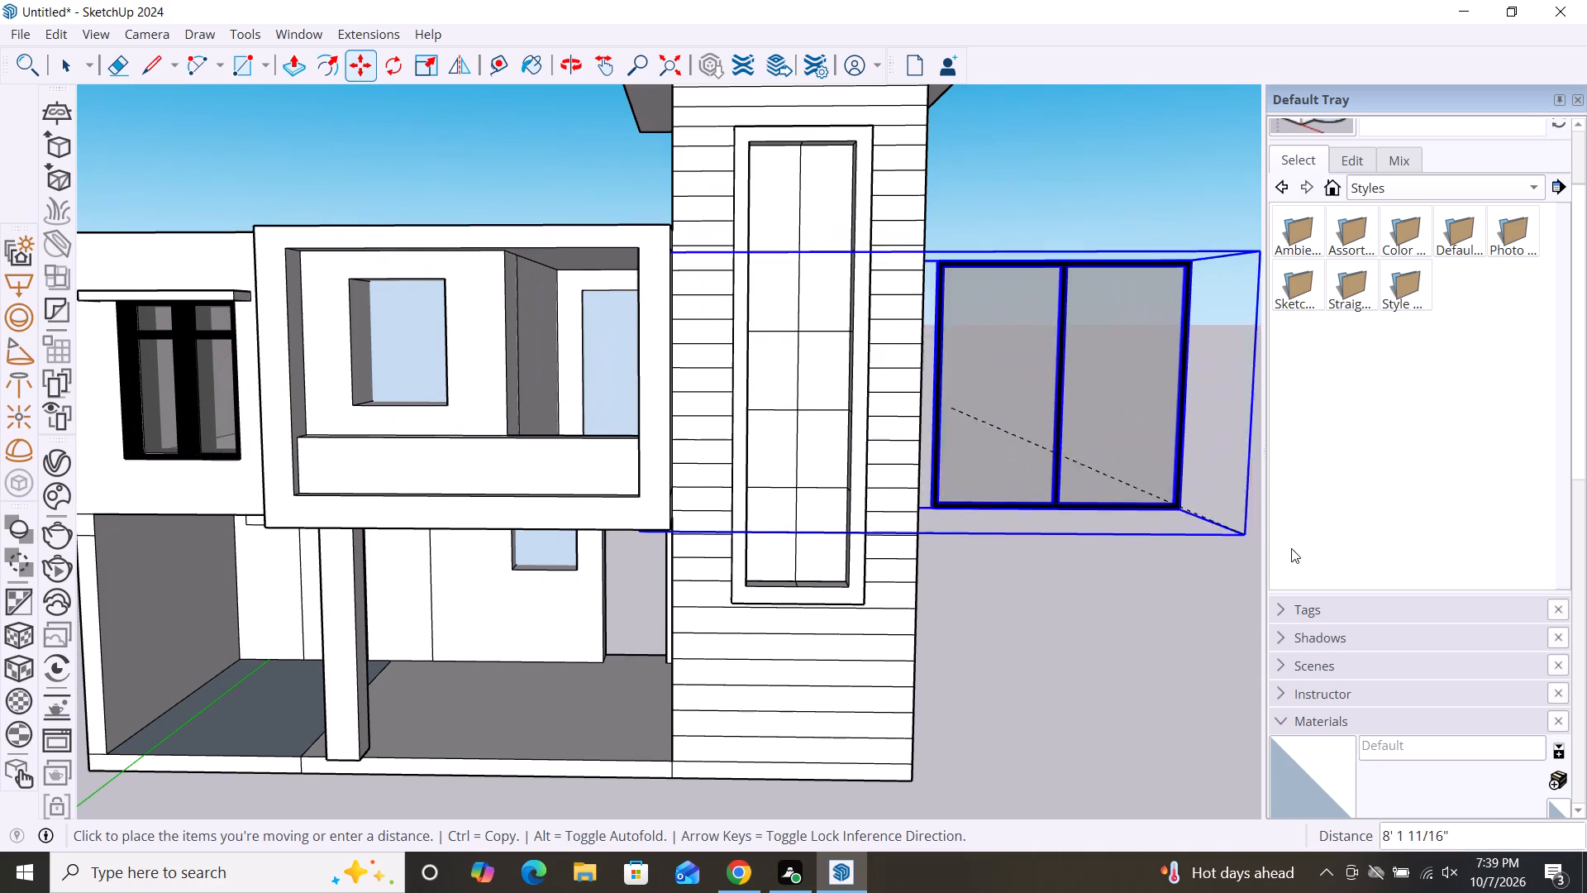
pyautogui.scroll(-9, 660, 383)
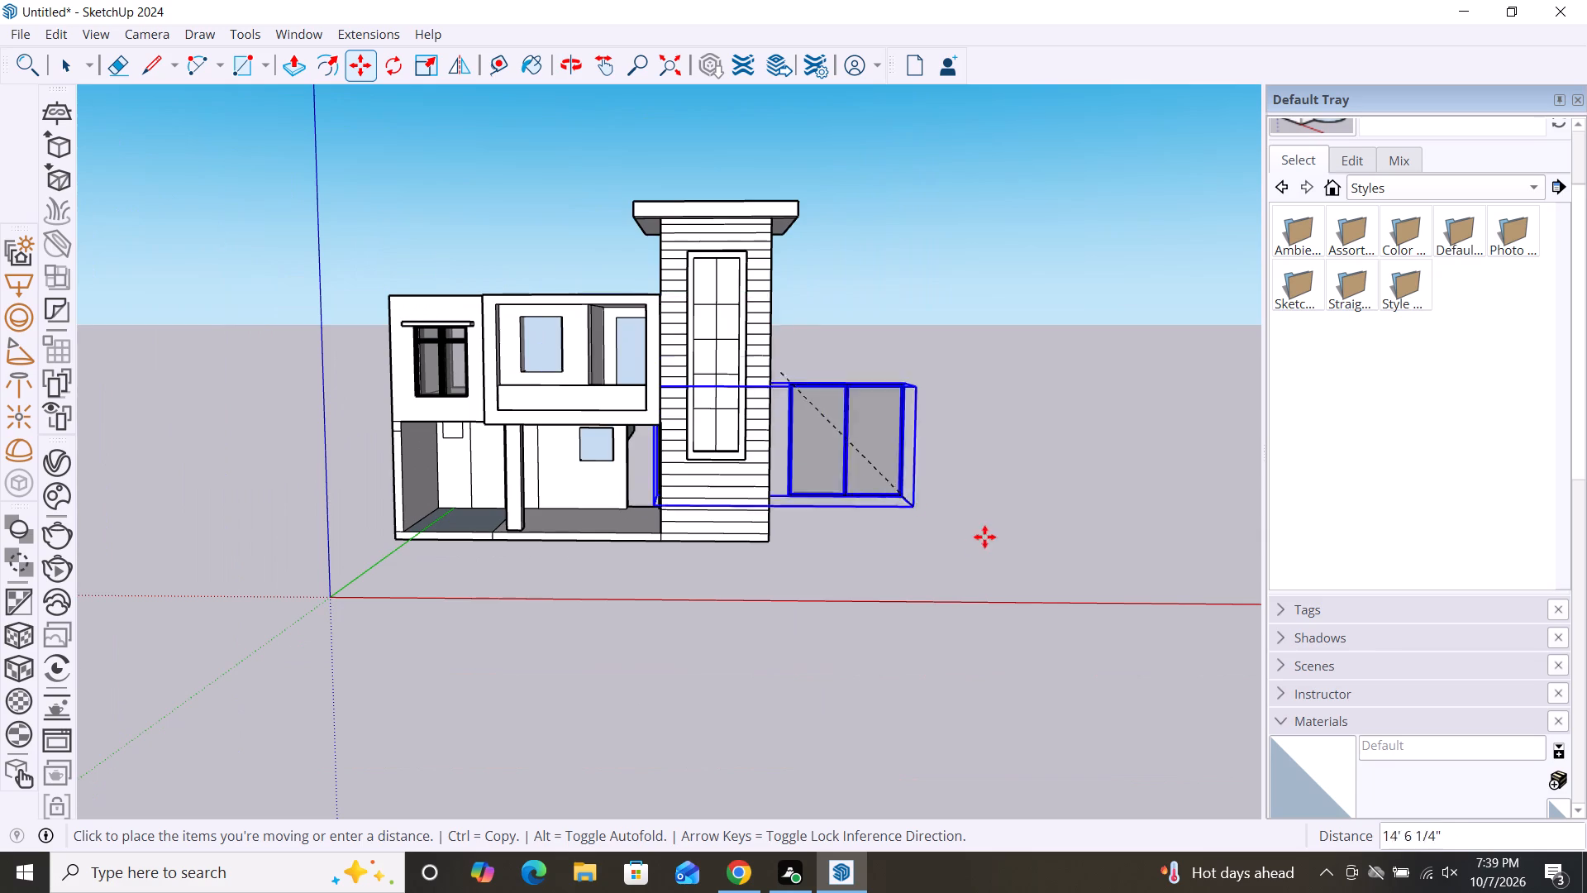
pyautogui.click(1066, 493)
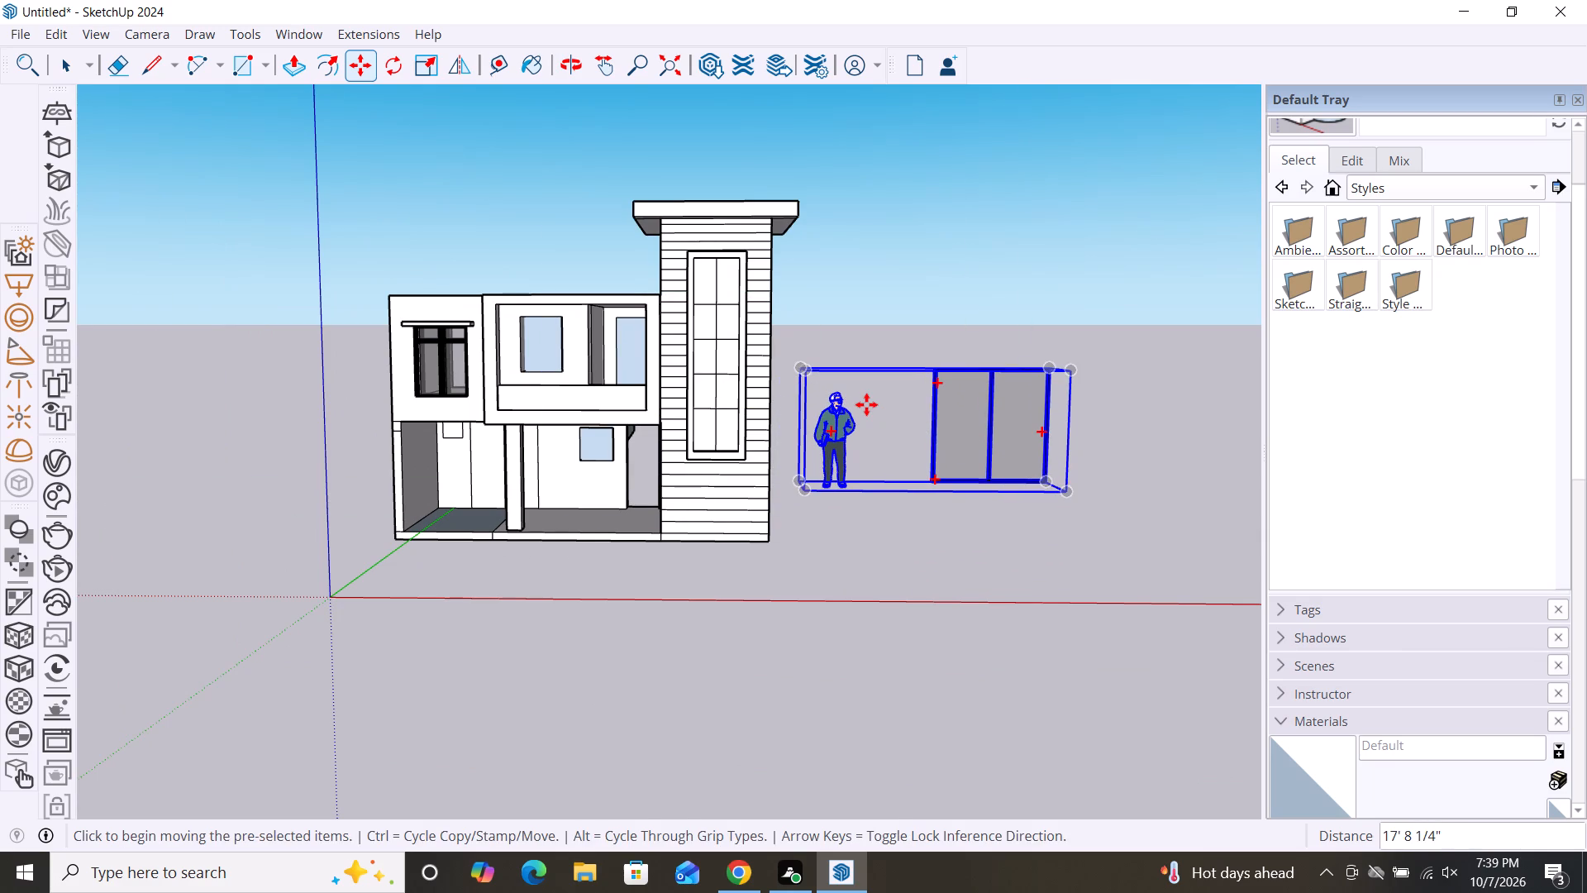
pyautogui.press('space')
pyautogui.press('Escape')
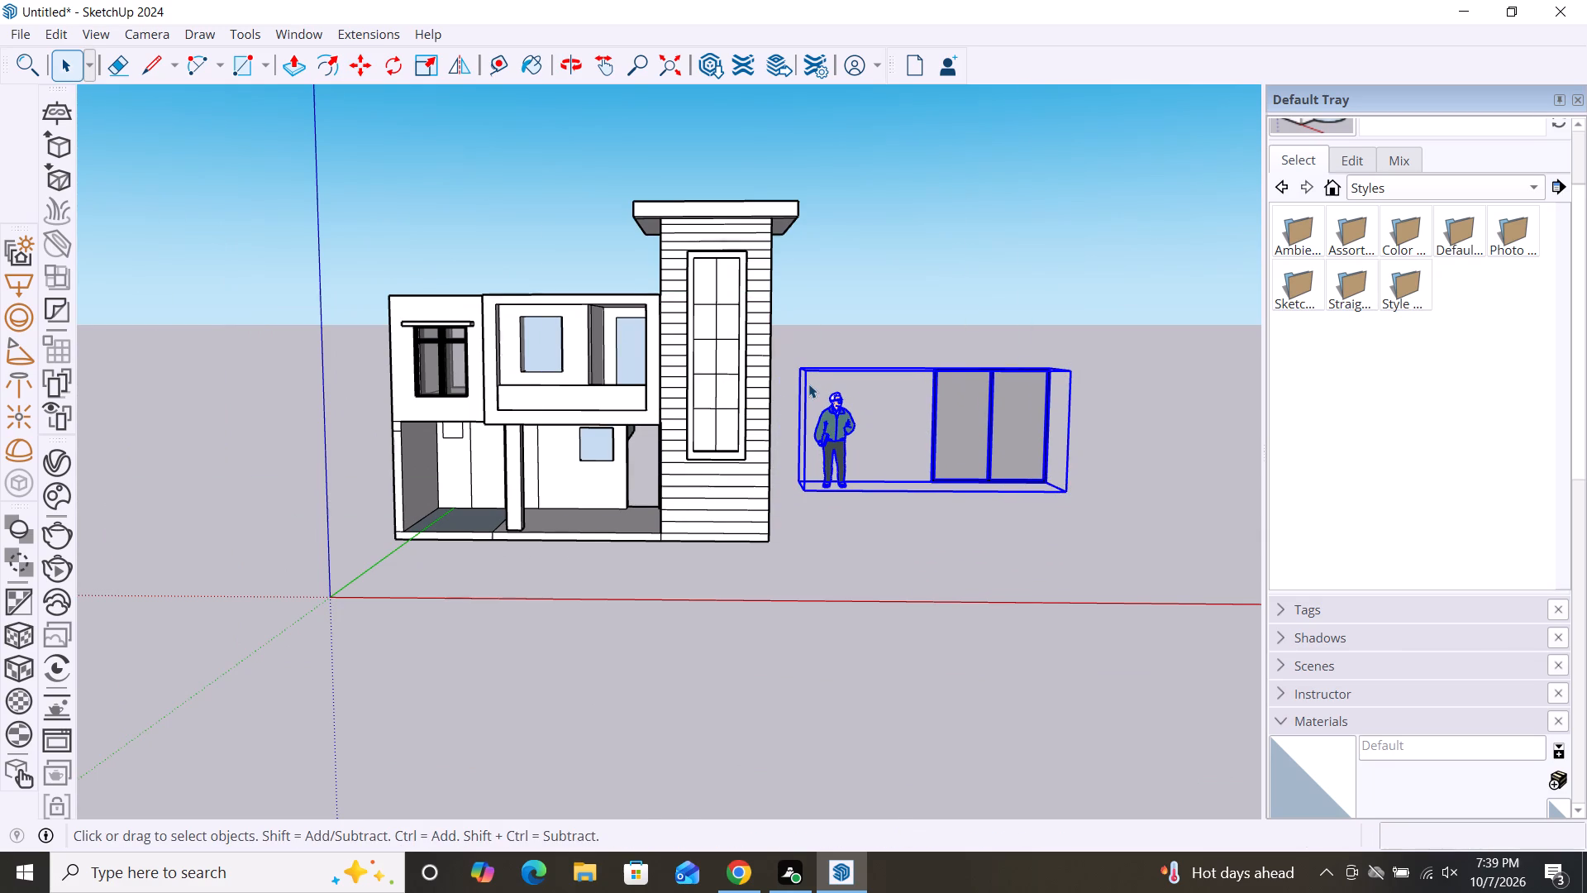
pyautogui.press('space')
pyautogui.press('space')
pyautogui.press('space')
pyautogui.click(1132, 359)
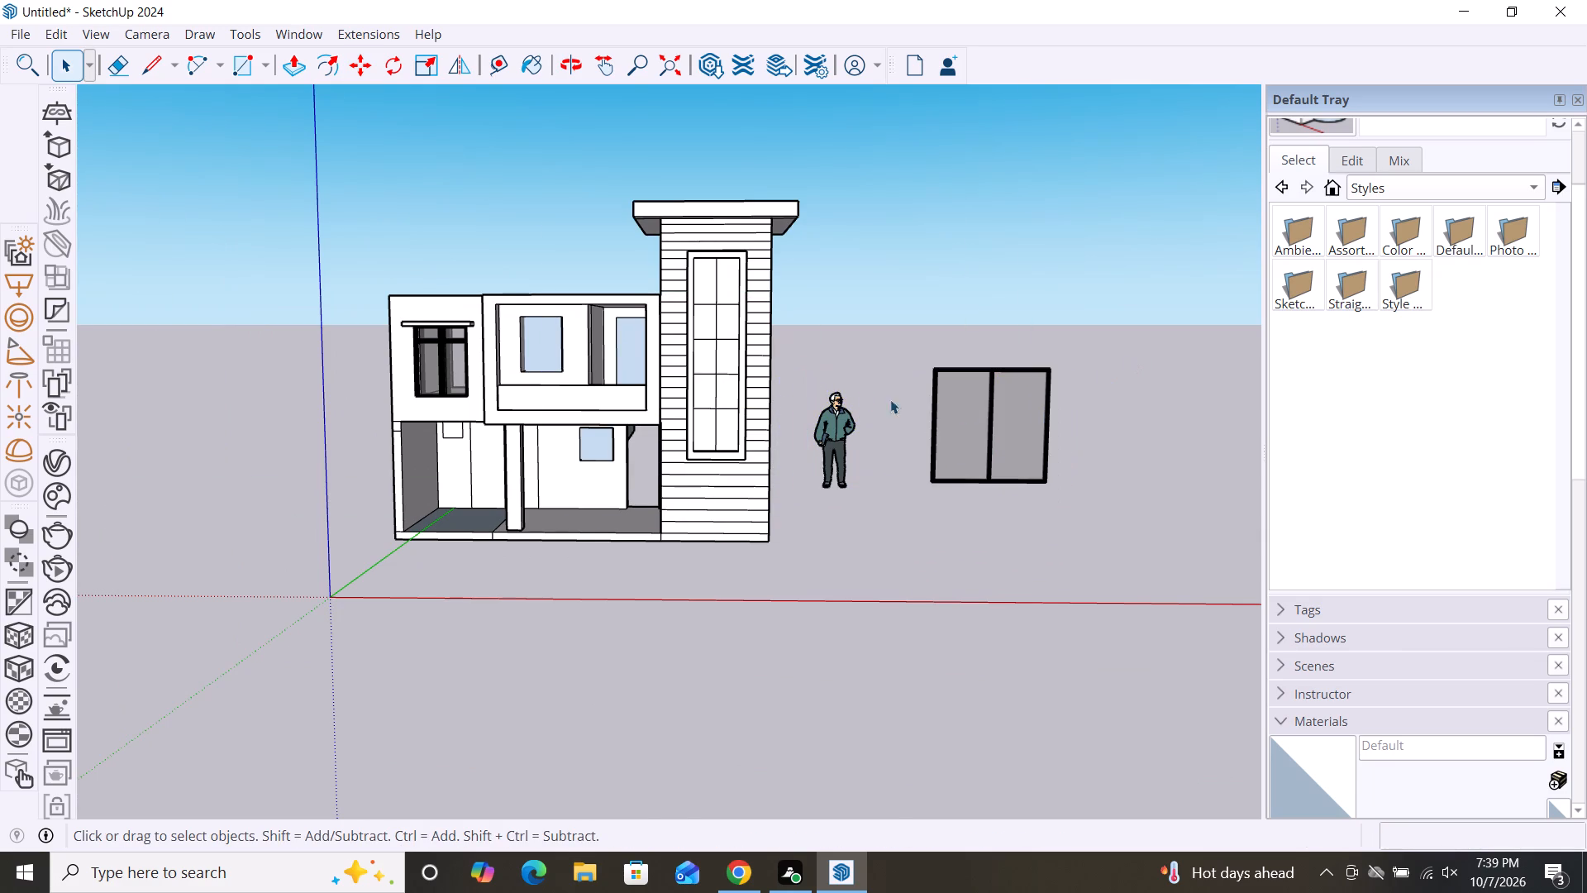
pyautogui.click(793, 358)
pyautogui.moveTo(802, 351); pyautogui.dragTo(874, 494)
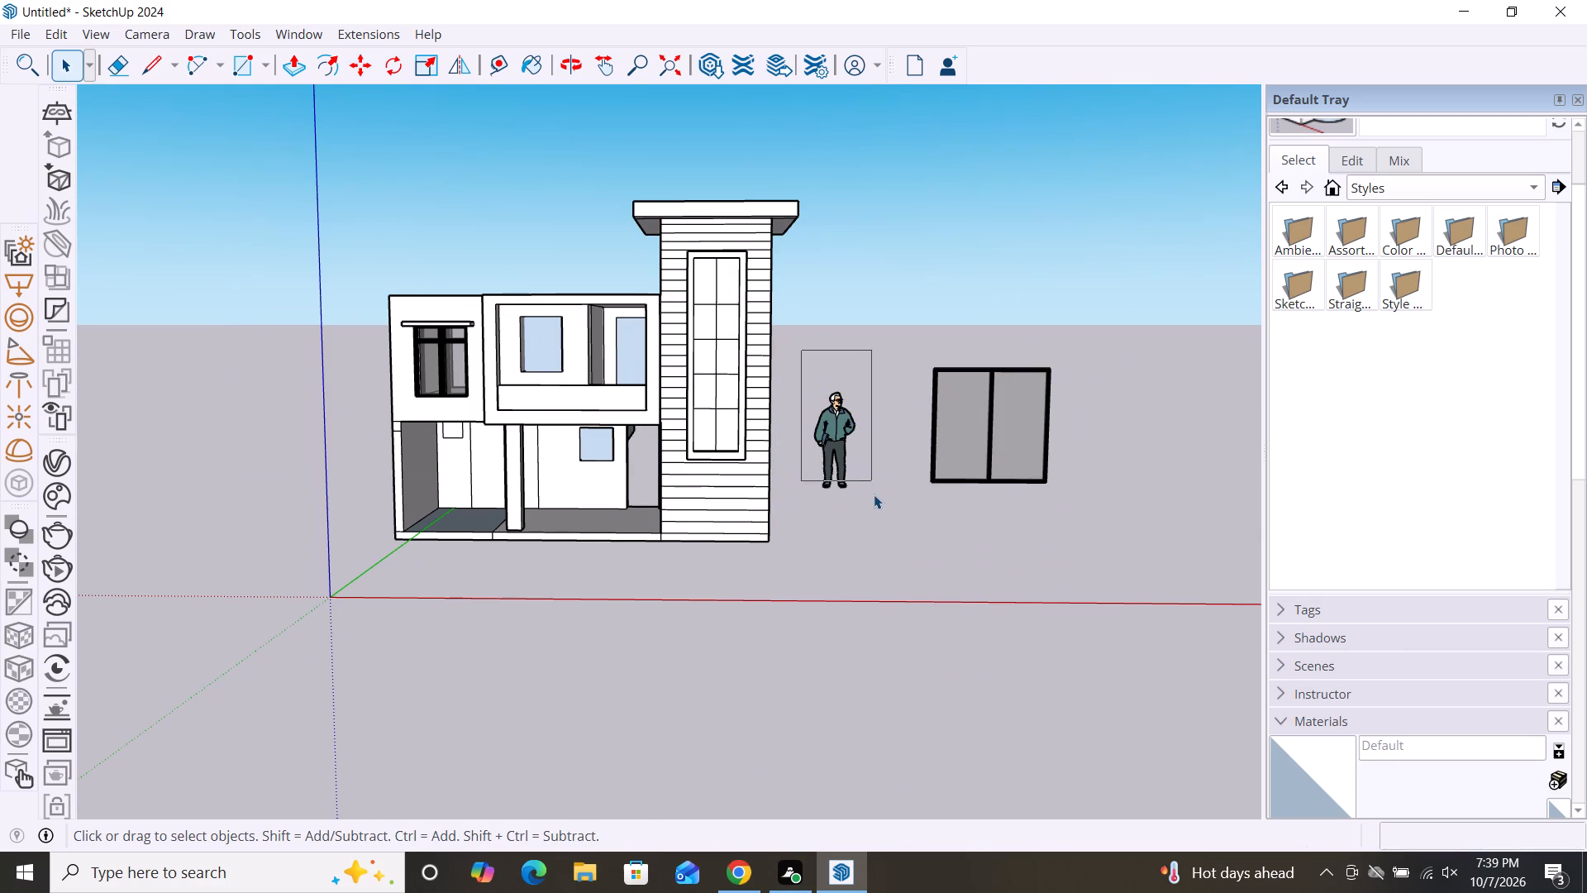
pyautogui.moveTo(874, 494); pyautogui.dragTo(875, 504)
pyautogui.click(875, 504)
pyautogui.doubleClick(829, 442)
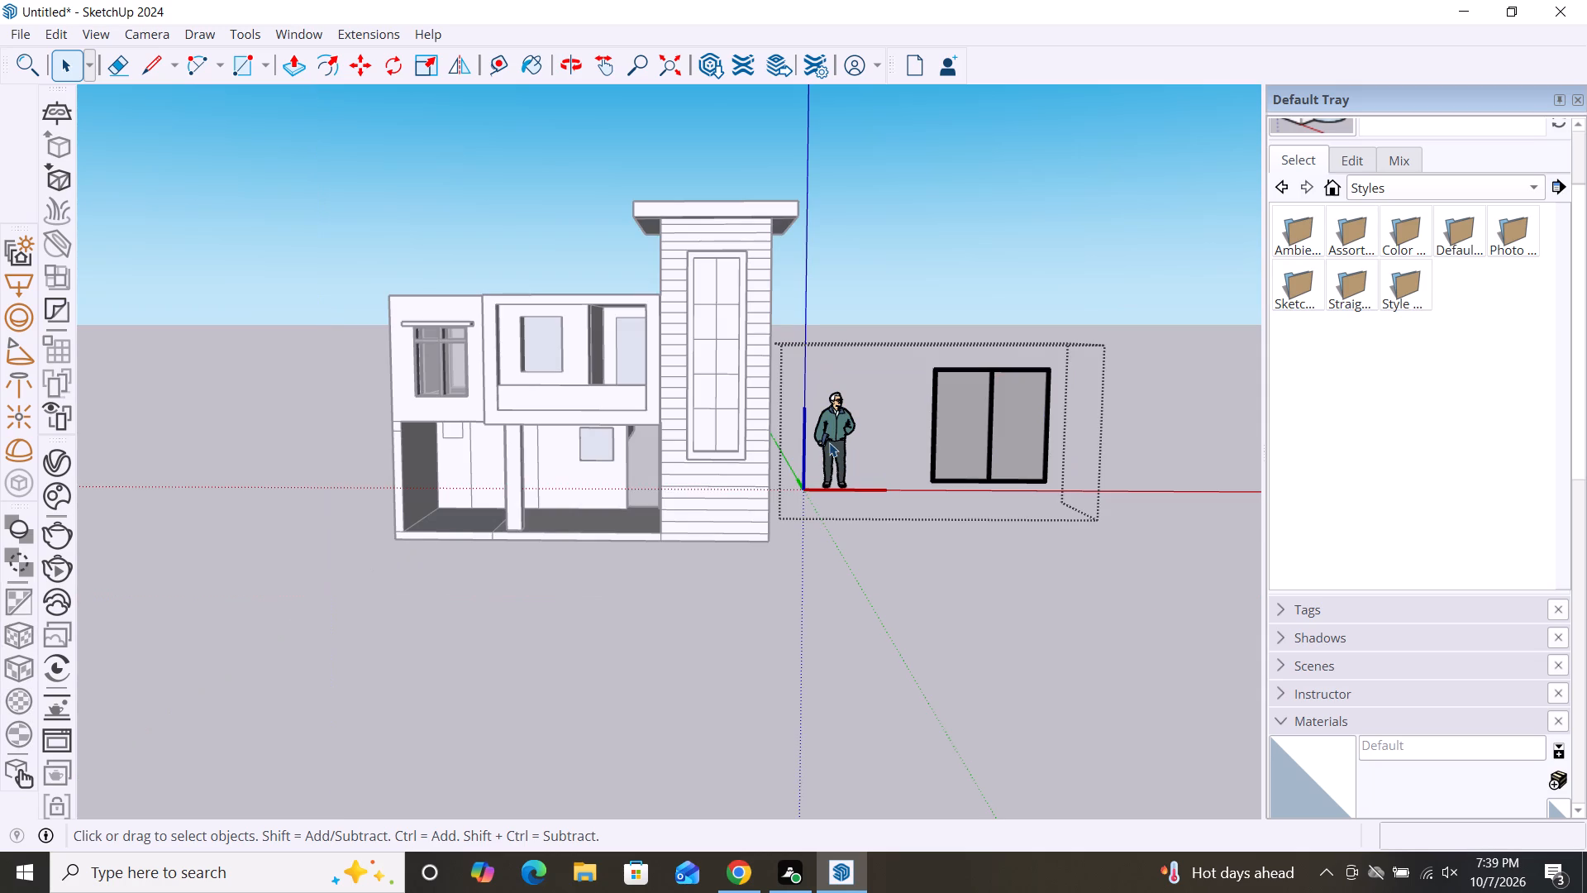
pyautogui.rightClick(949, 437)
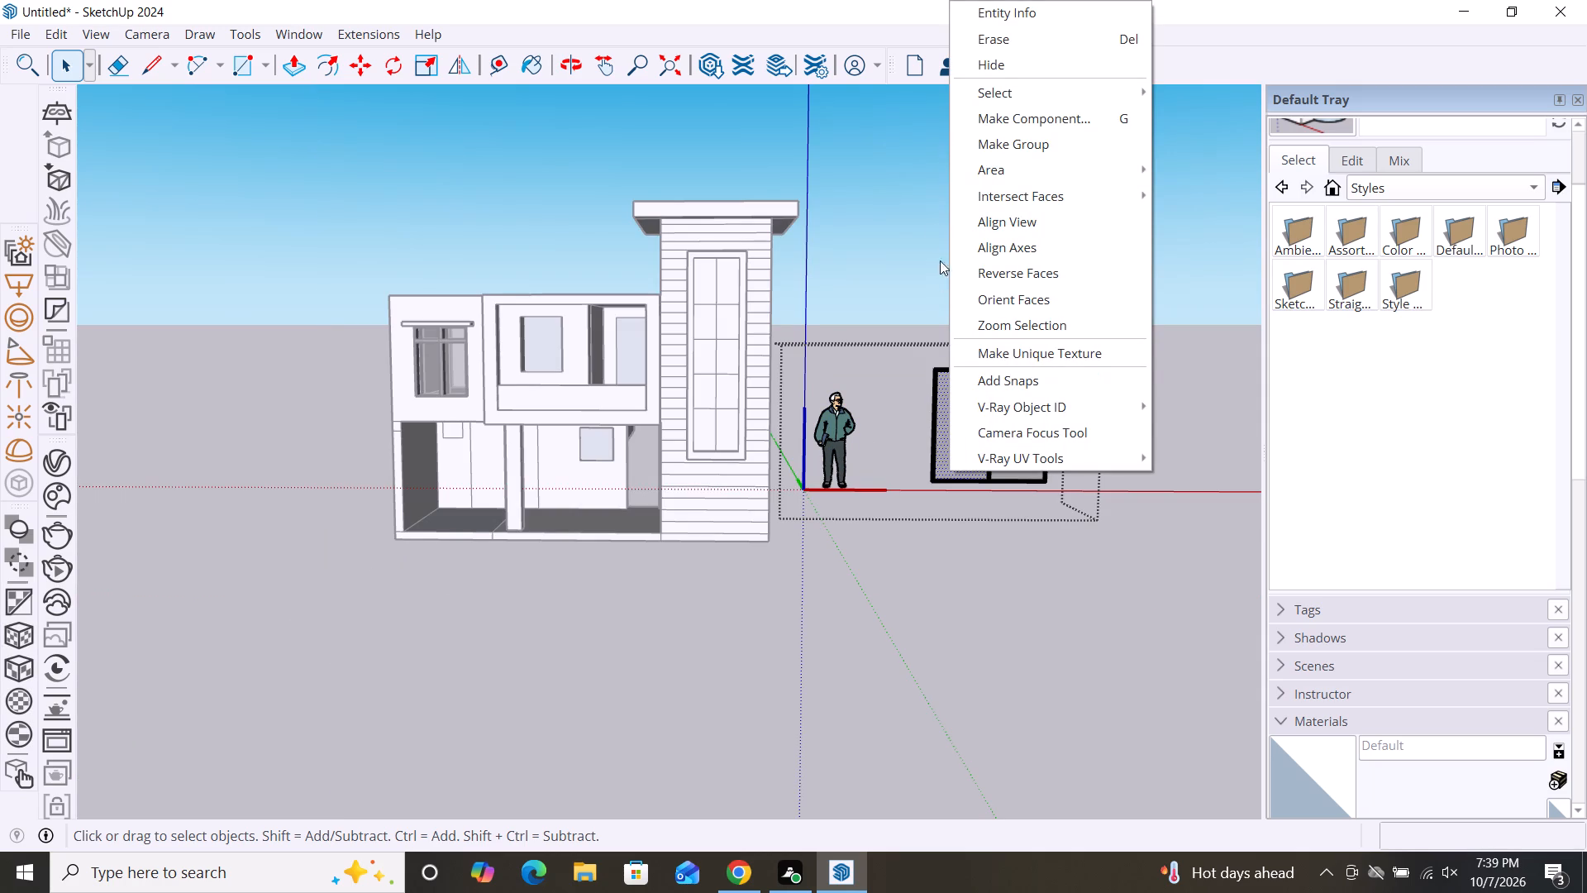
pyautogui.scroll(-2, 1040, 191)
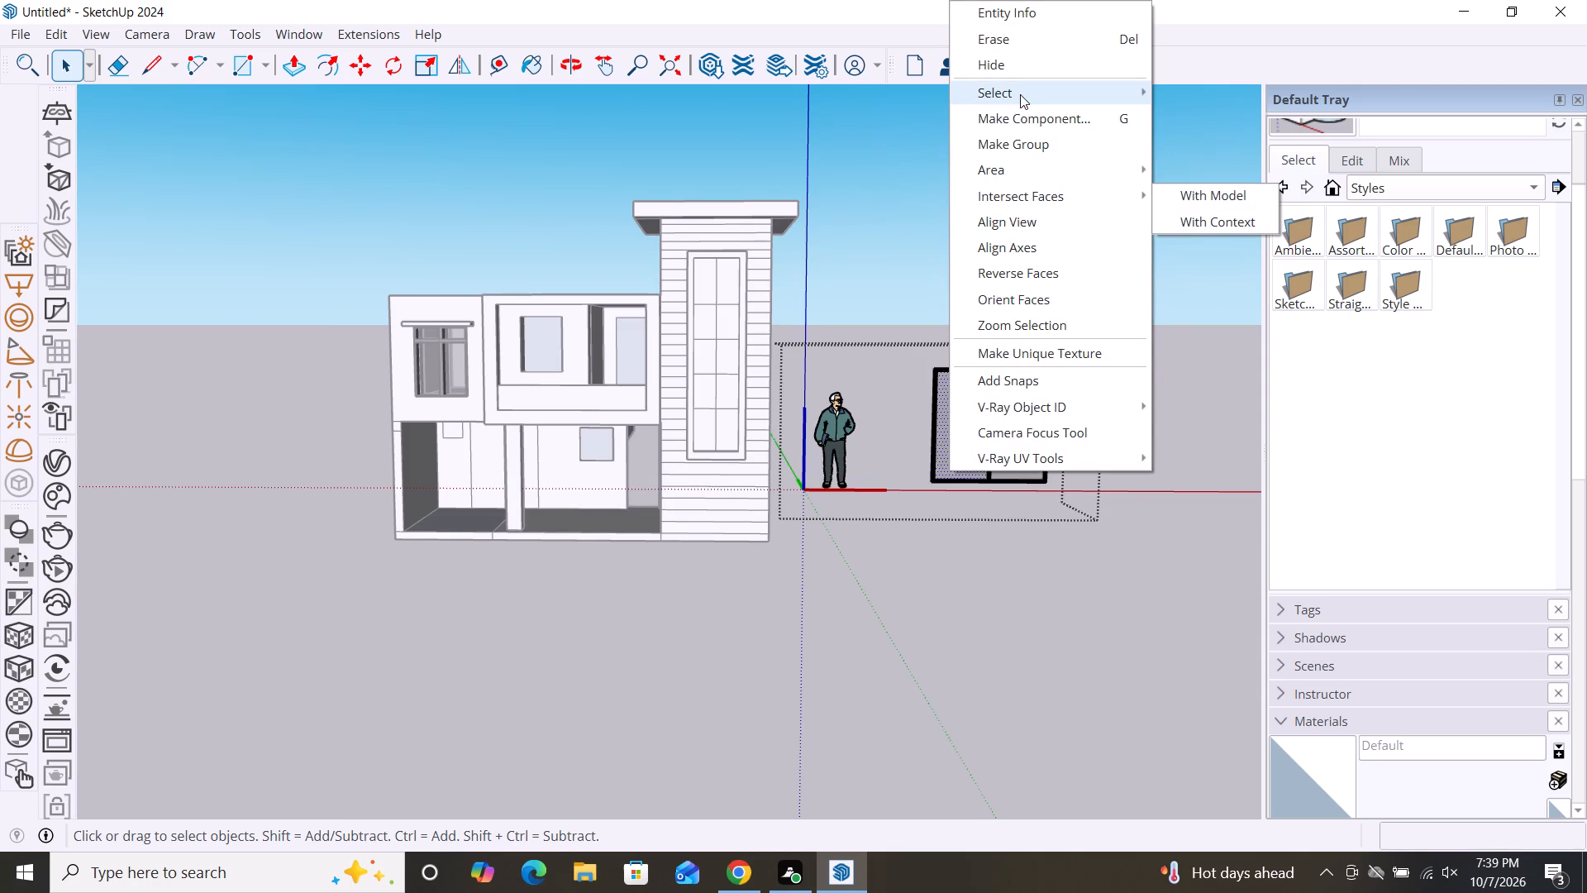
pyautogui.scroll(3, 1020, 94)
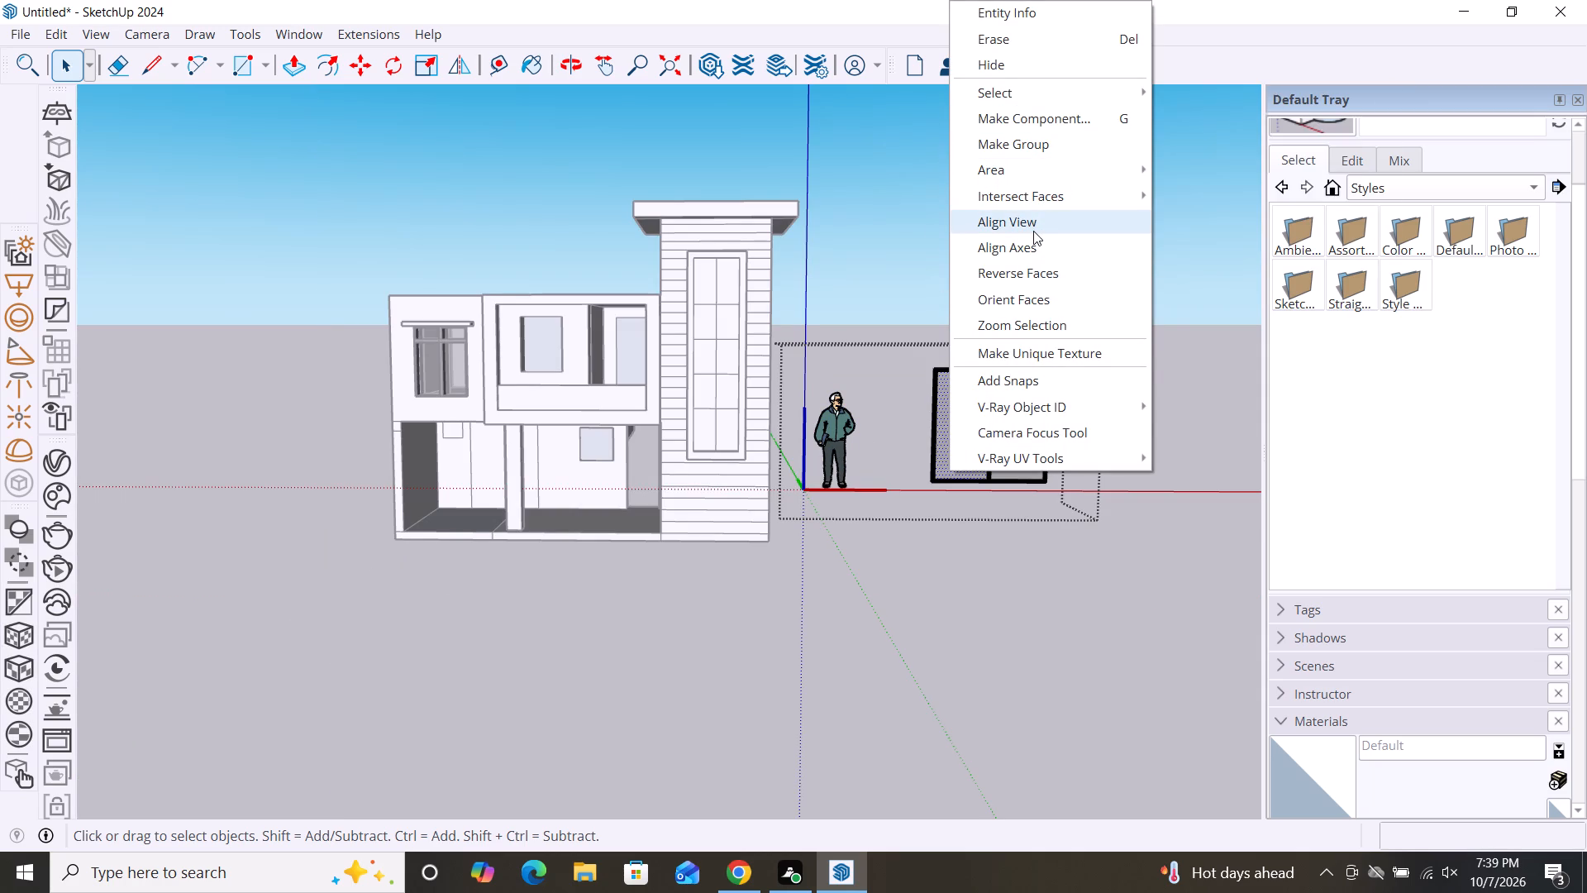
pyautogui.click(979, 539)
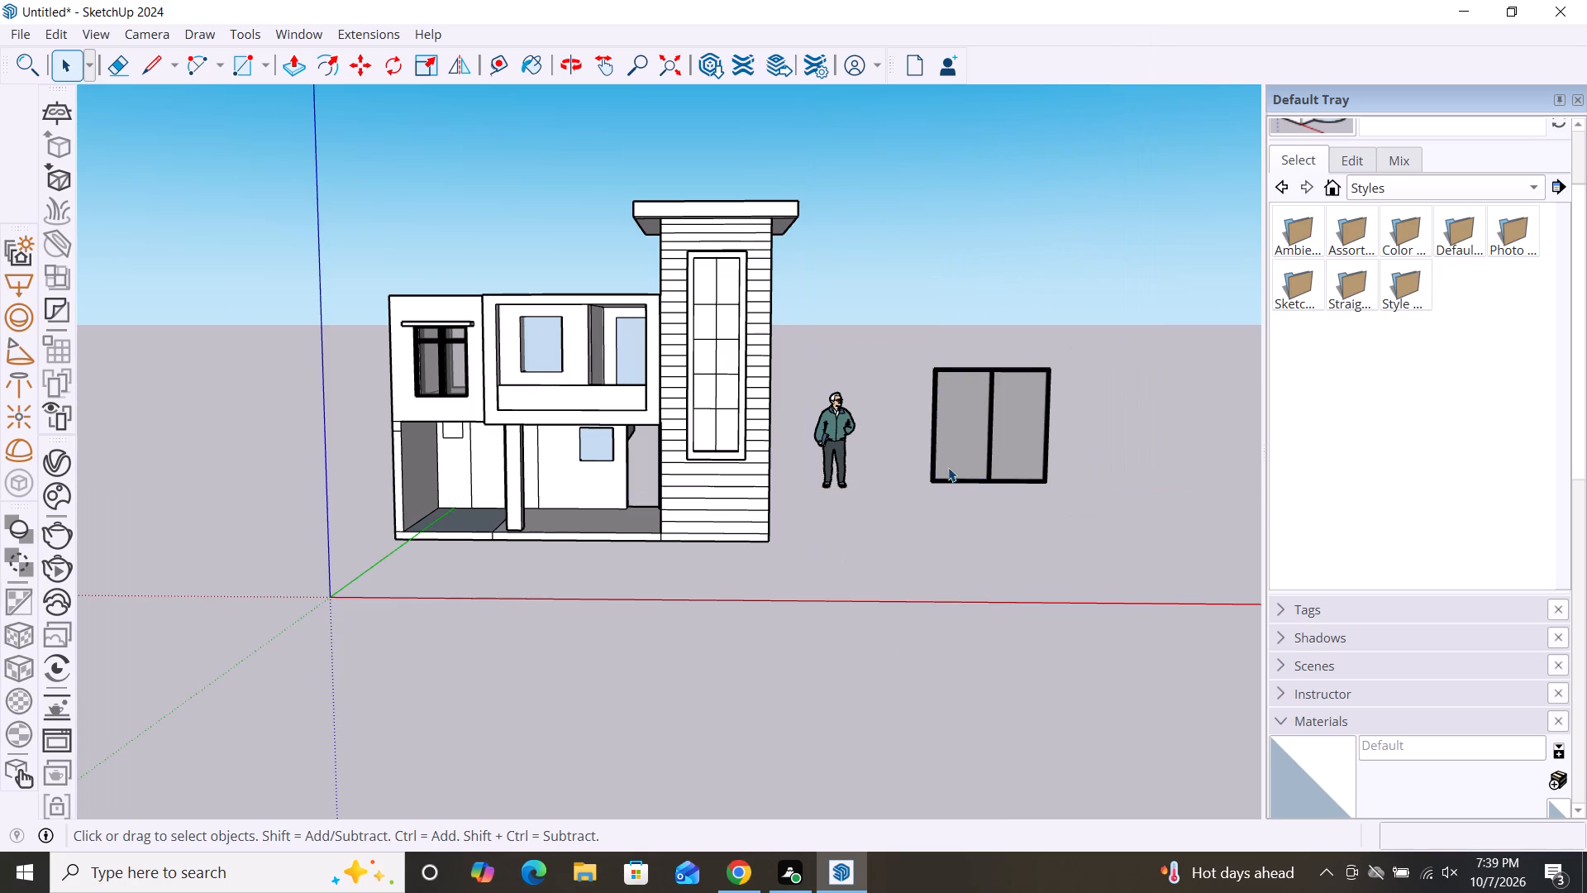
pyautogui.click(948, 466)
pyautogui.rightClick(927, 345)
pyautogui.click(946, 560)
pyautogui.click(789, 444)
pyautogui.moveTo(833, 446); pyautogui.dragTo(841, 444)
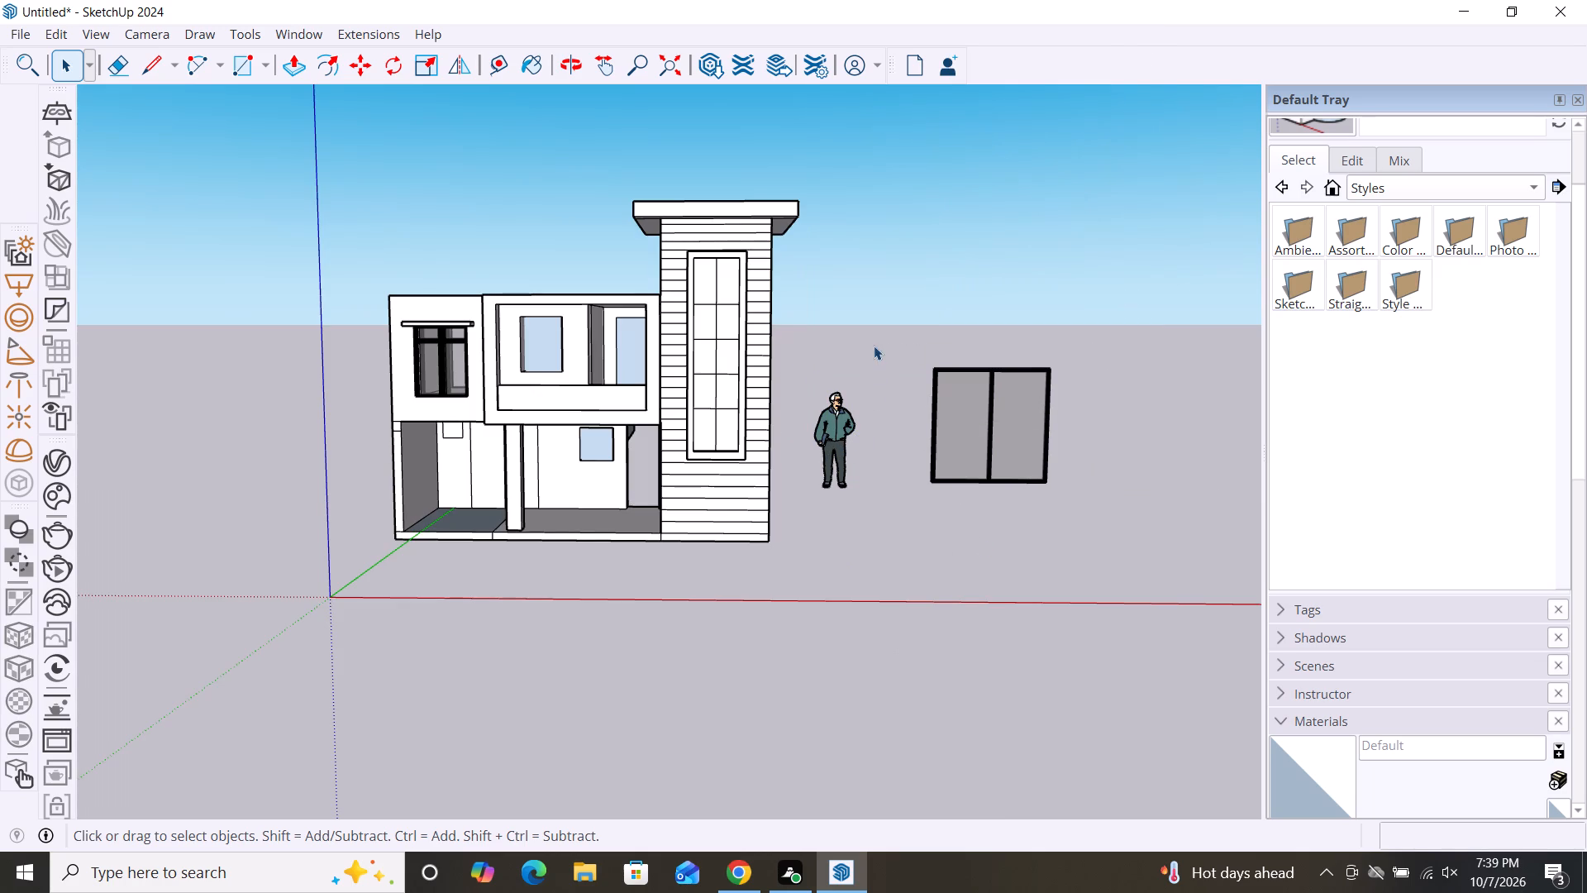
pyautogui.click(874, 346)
# Explode the imported component to separate the human figure from the two-pane window.
pyautogui.click(844, 468)
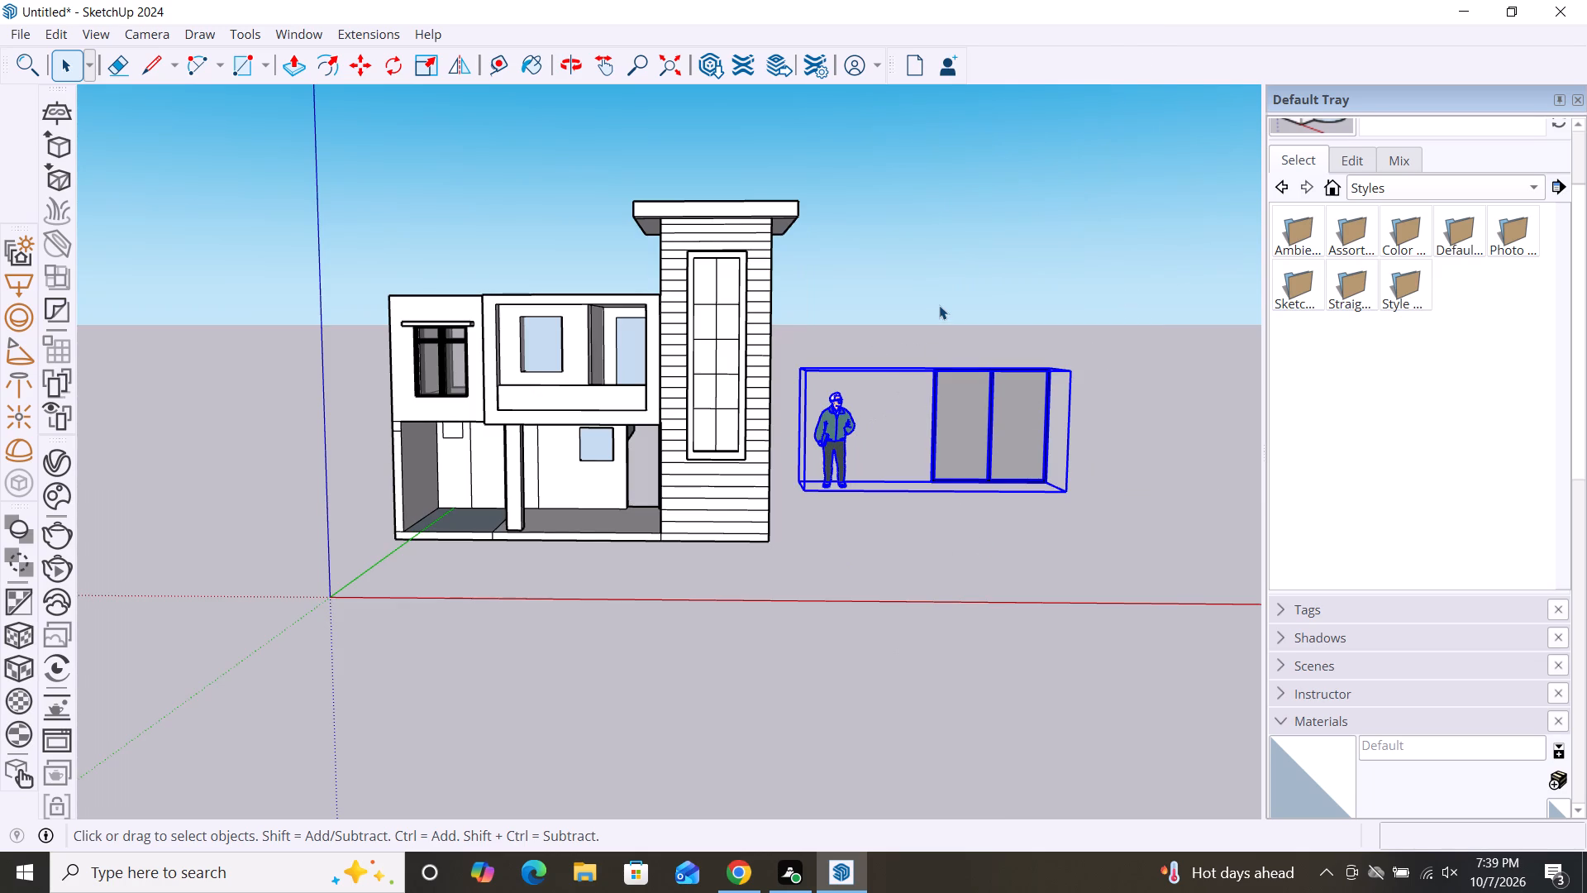
pyautogui.rightClick(939, 305)
pyautogui.click(870, 441)
pyautogui.click(833, 446)
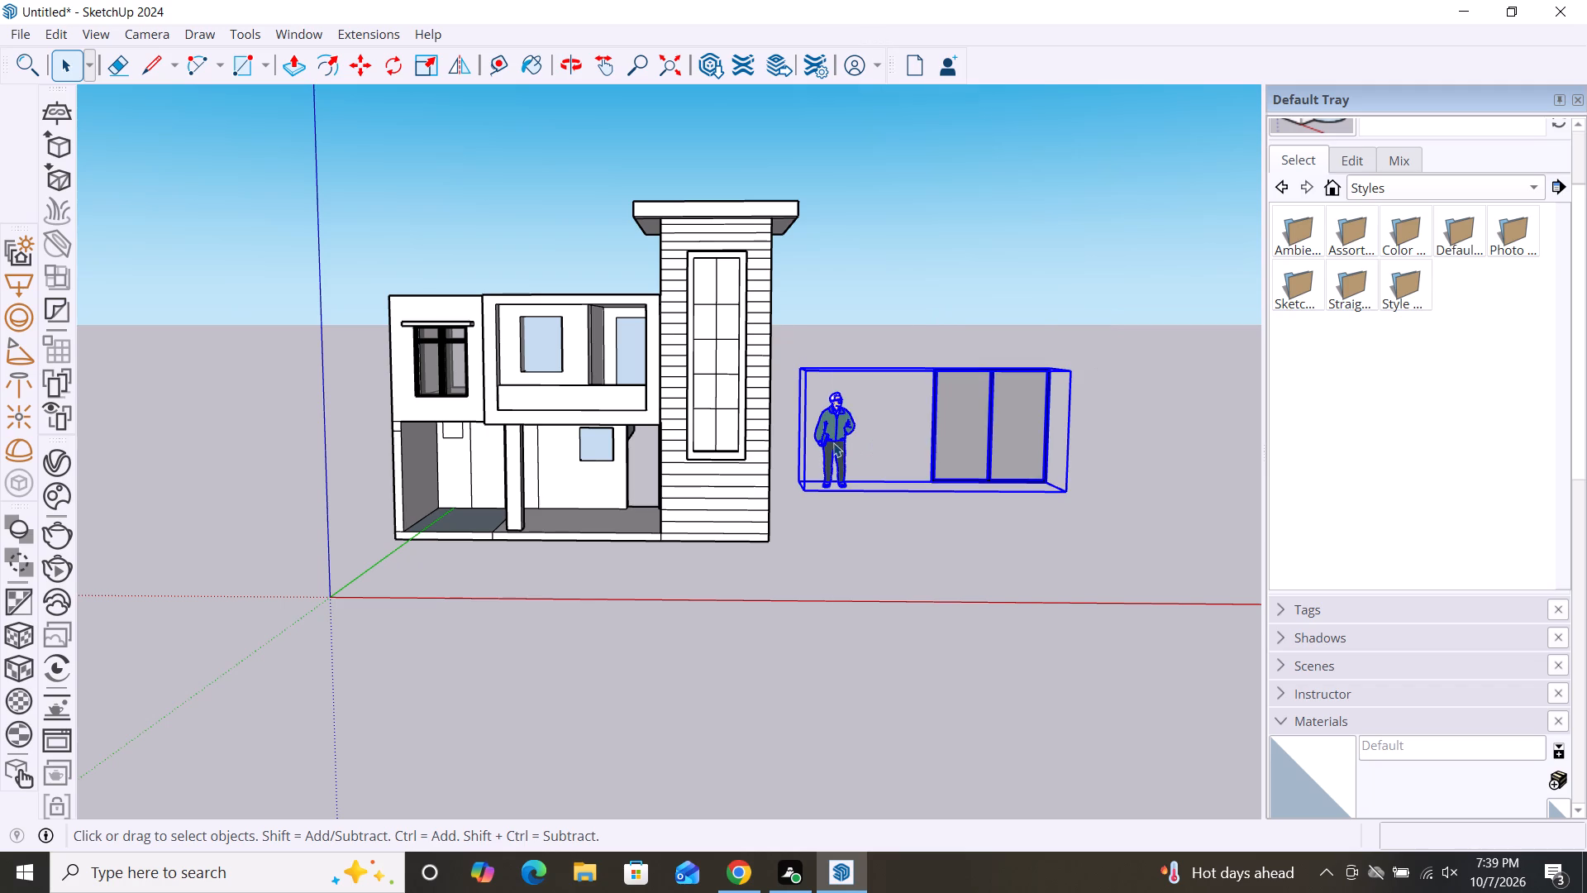
pyautogui.rightClick(832, 442)
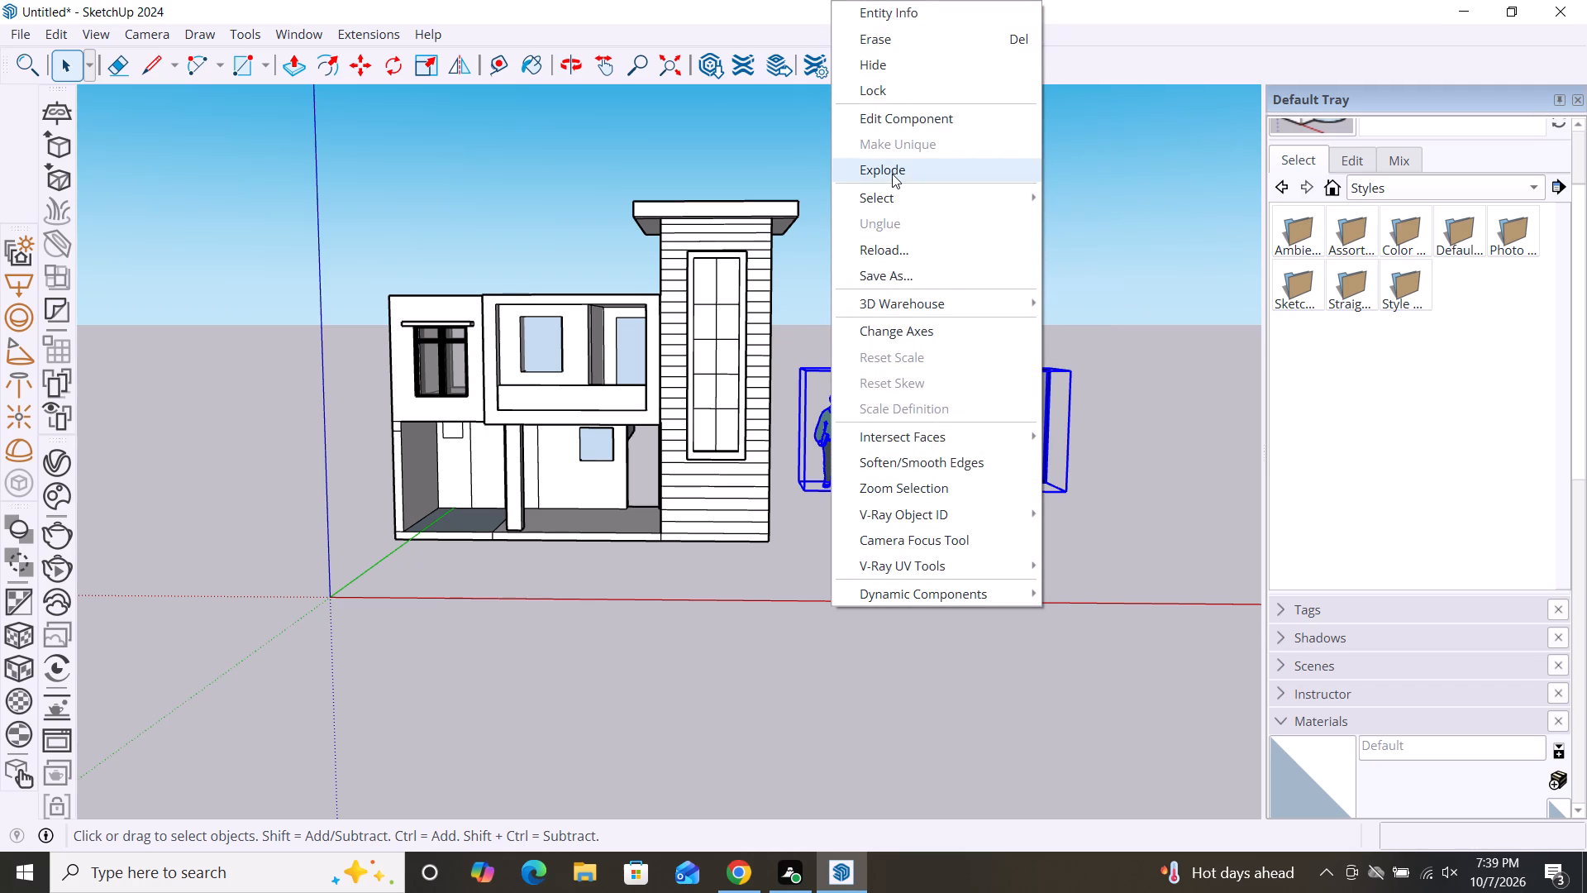
pyautogui.click(892, 174)
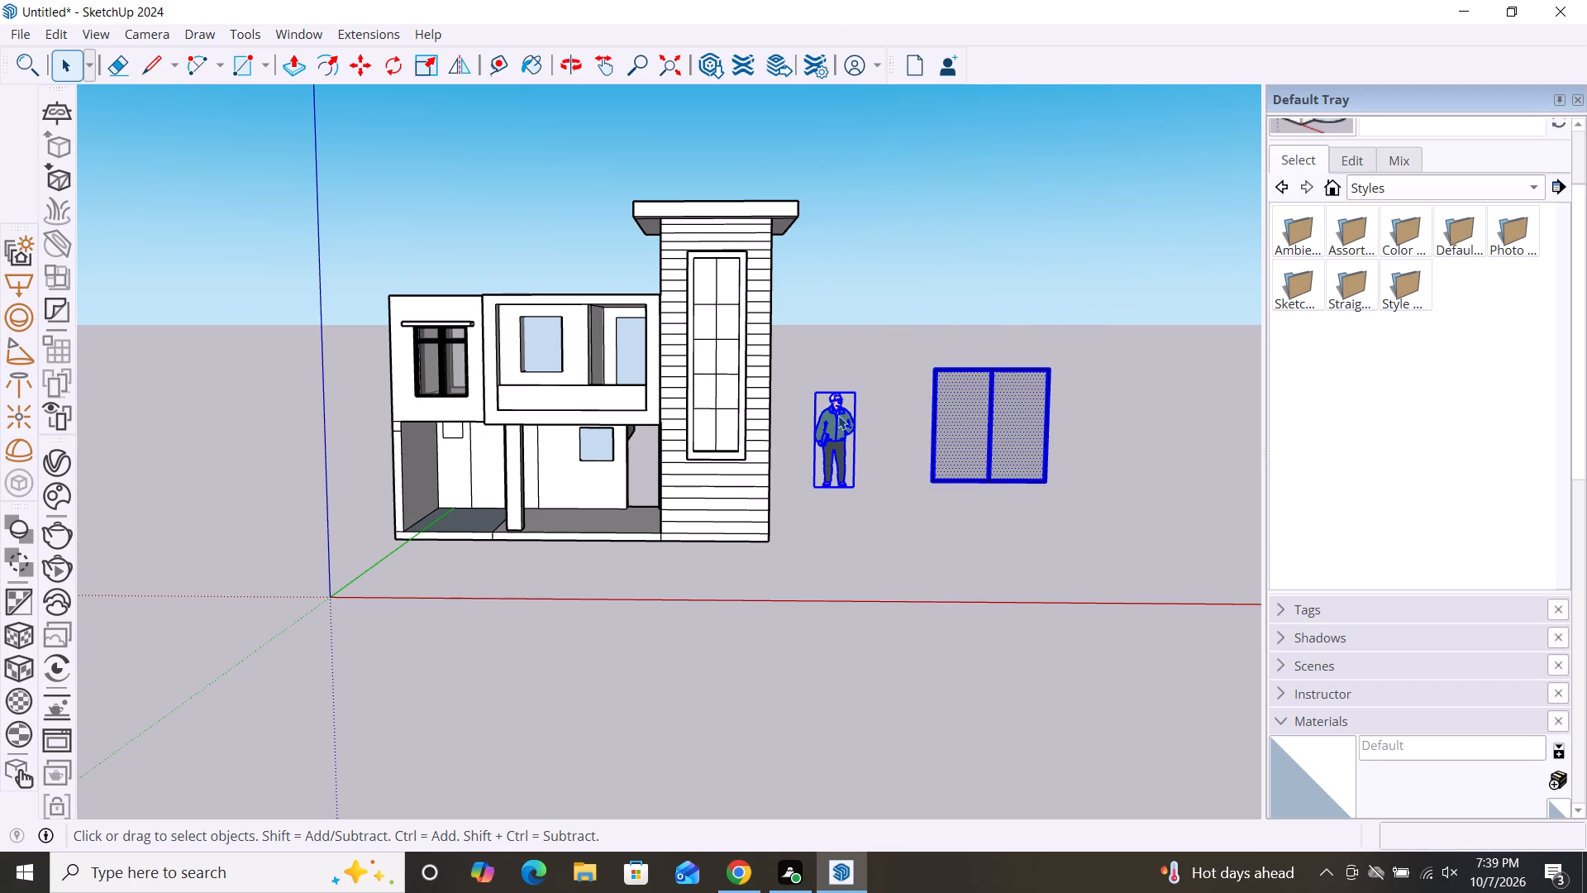
pyautogui.click(824, 323)
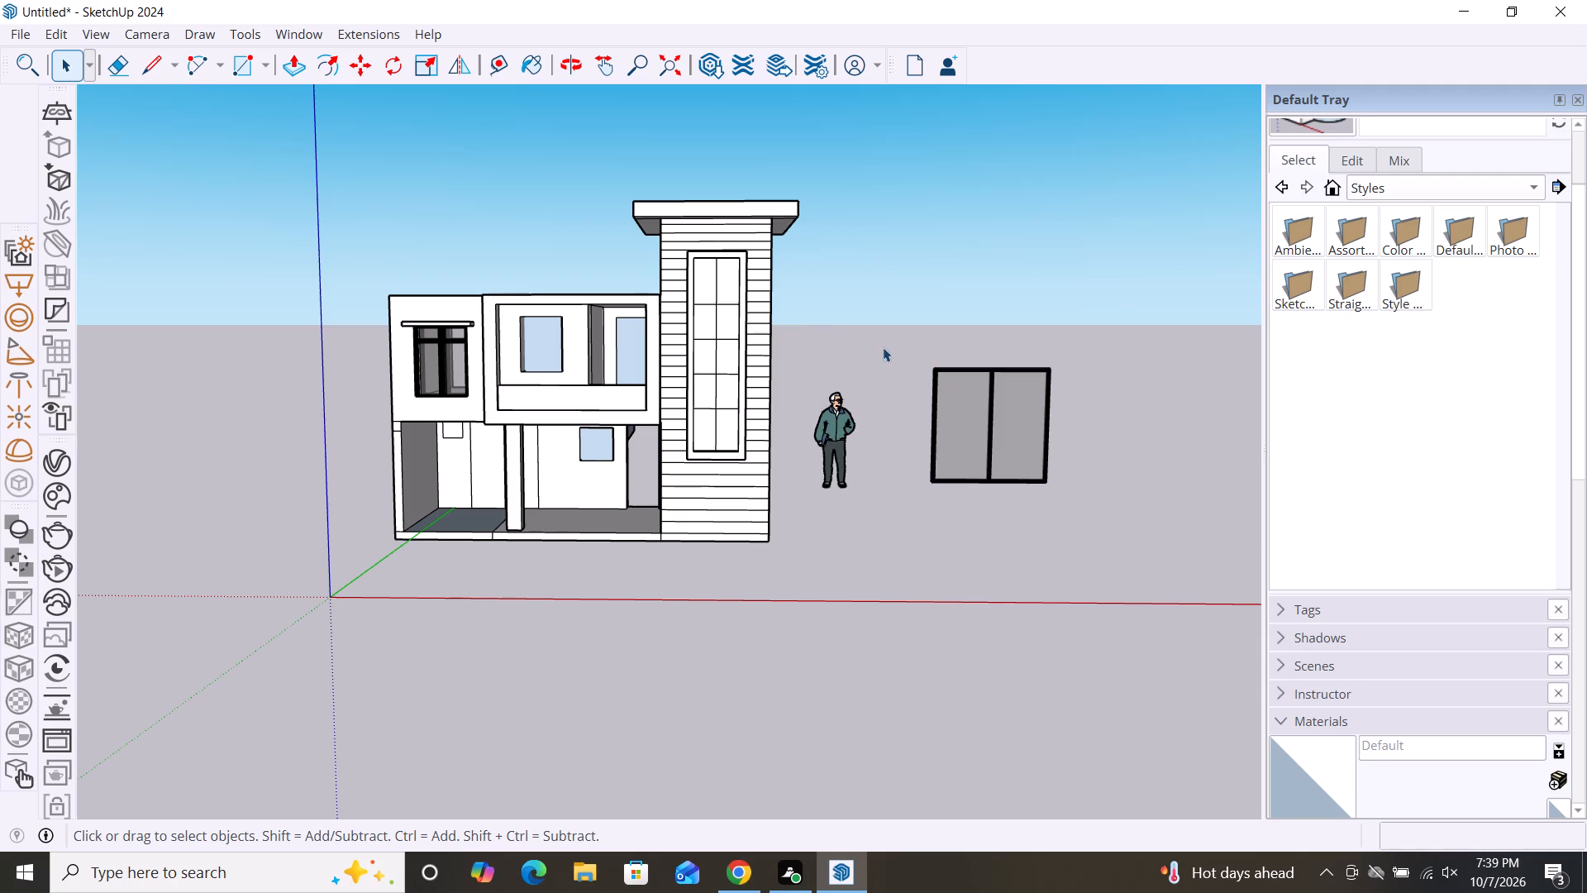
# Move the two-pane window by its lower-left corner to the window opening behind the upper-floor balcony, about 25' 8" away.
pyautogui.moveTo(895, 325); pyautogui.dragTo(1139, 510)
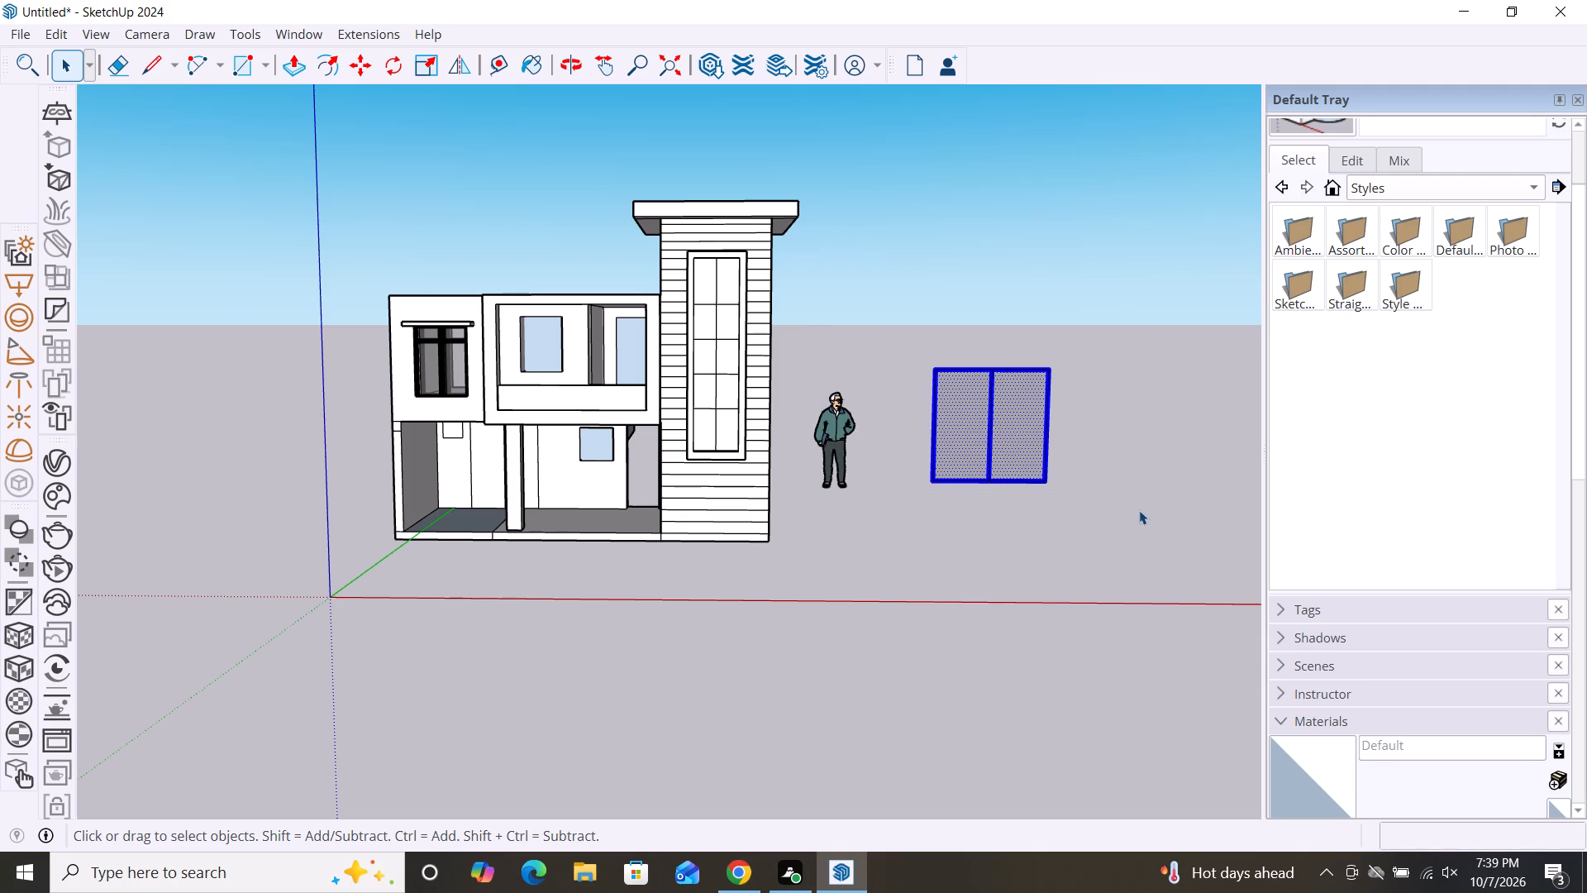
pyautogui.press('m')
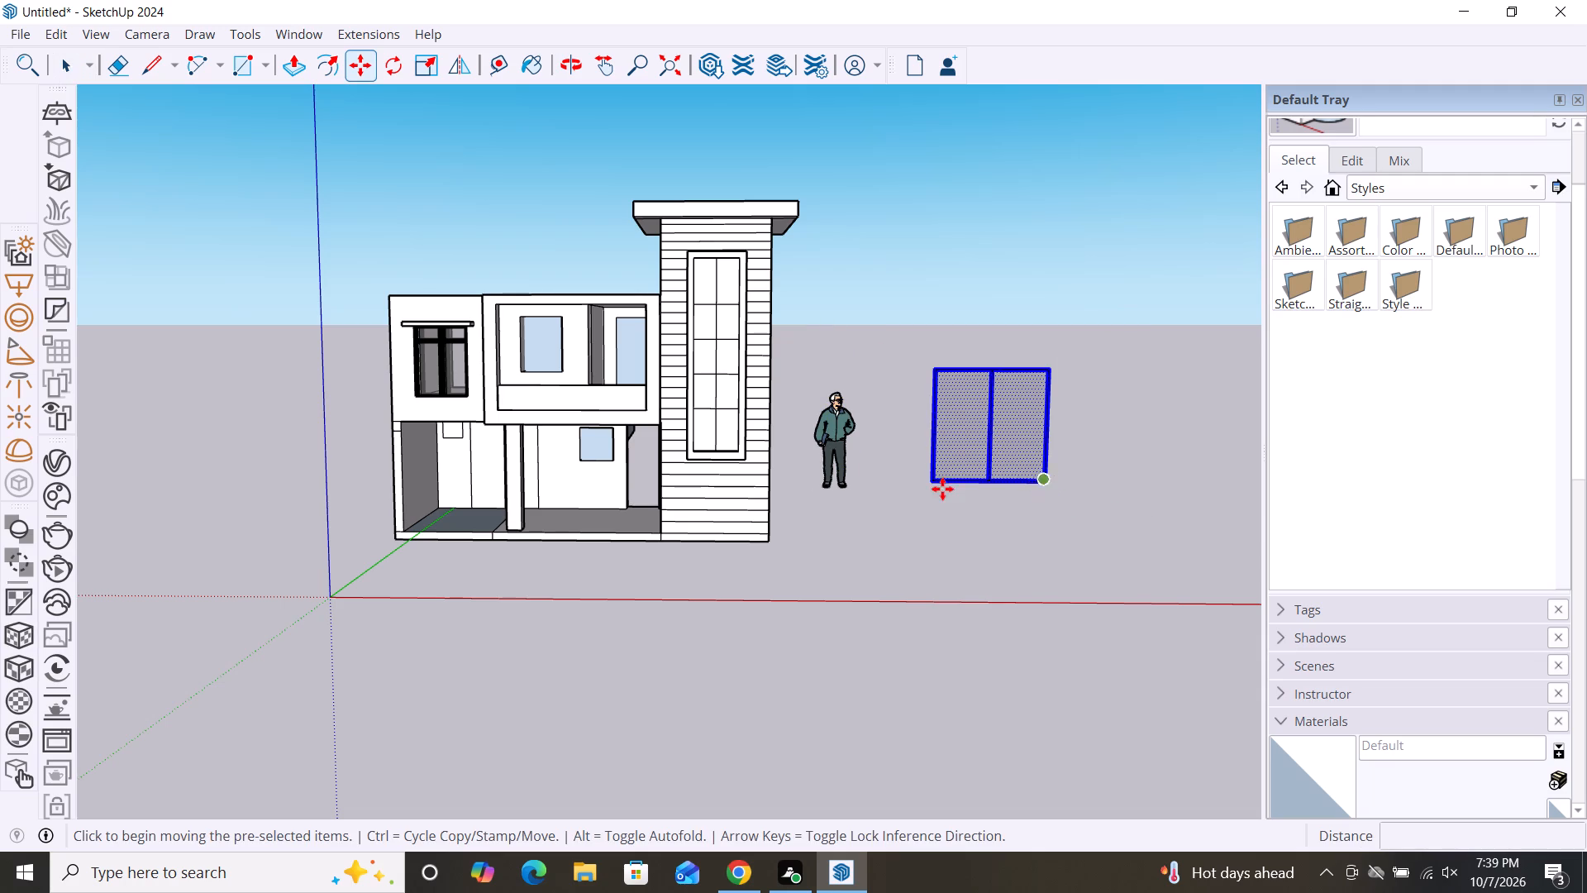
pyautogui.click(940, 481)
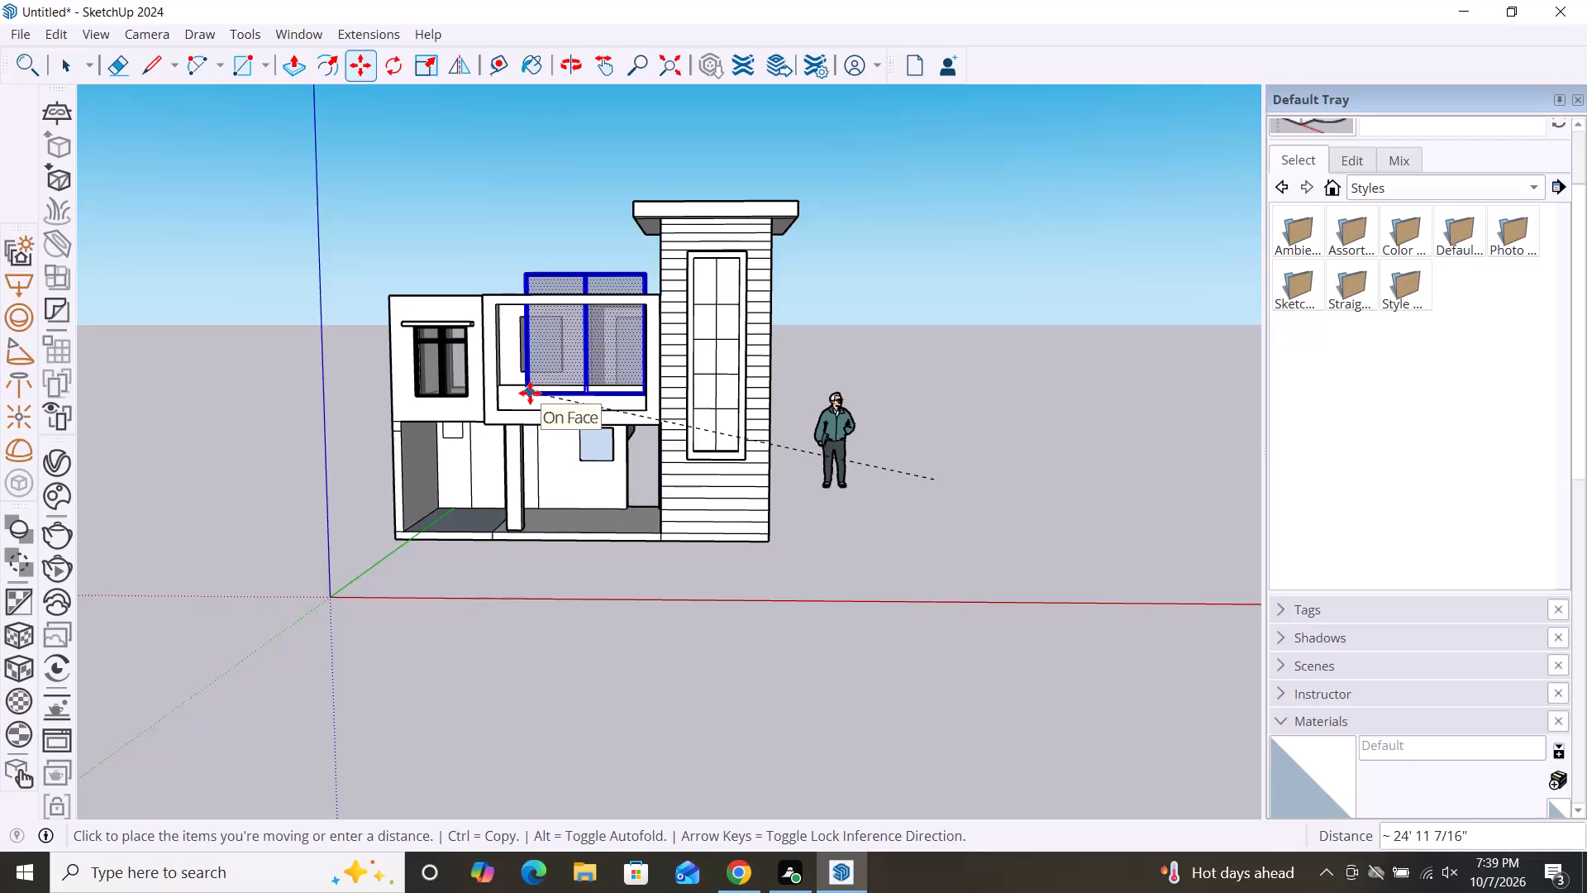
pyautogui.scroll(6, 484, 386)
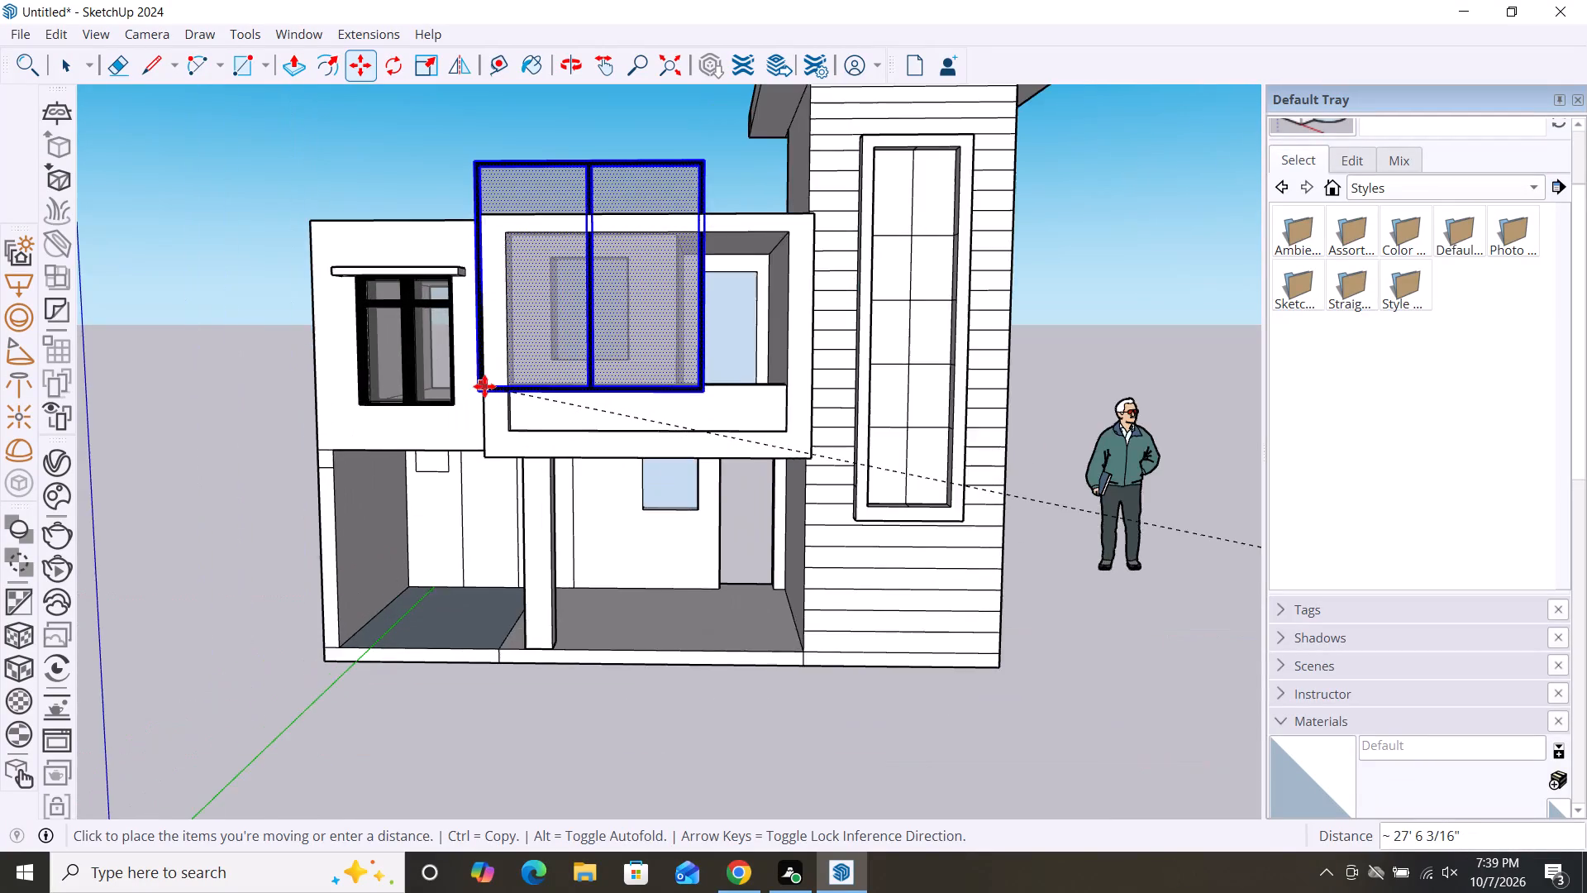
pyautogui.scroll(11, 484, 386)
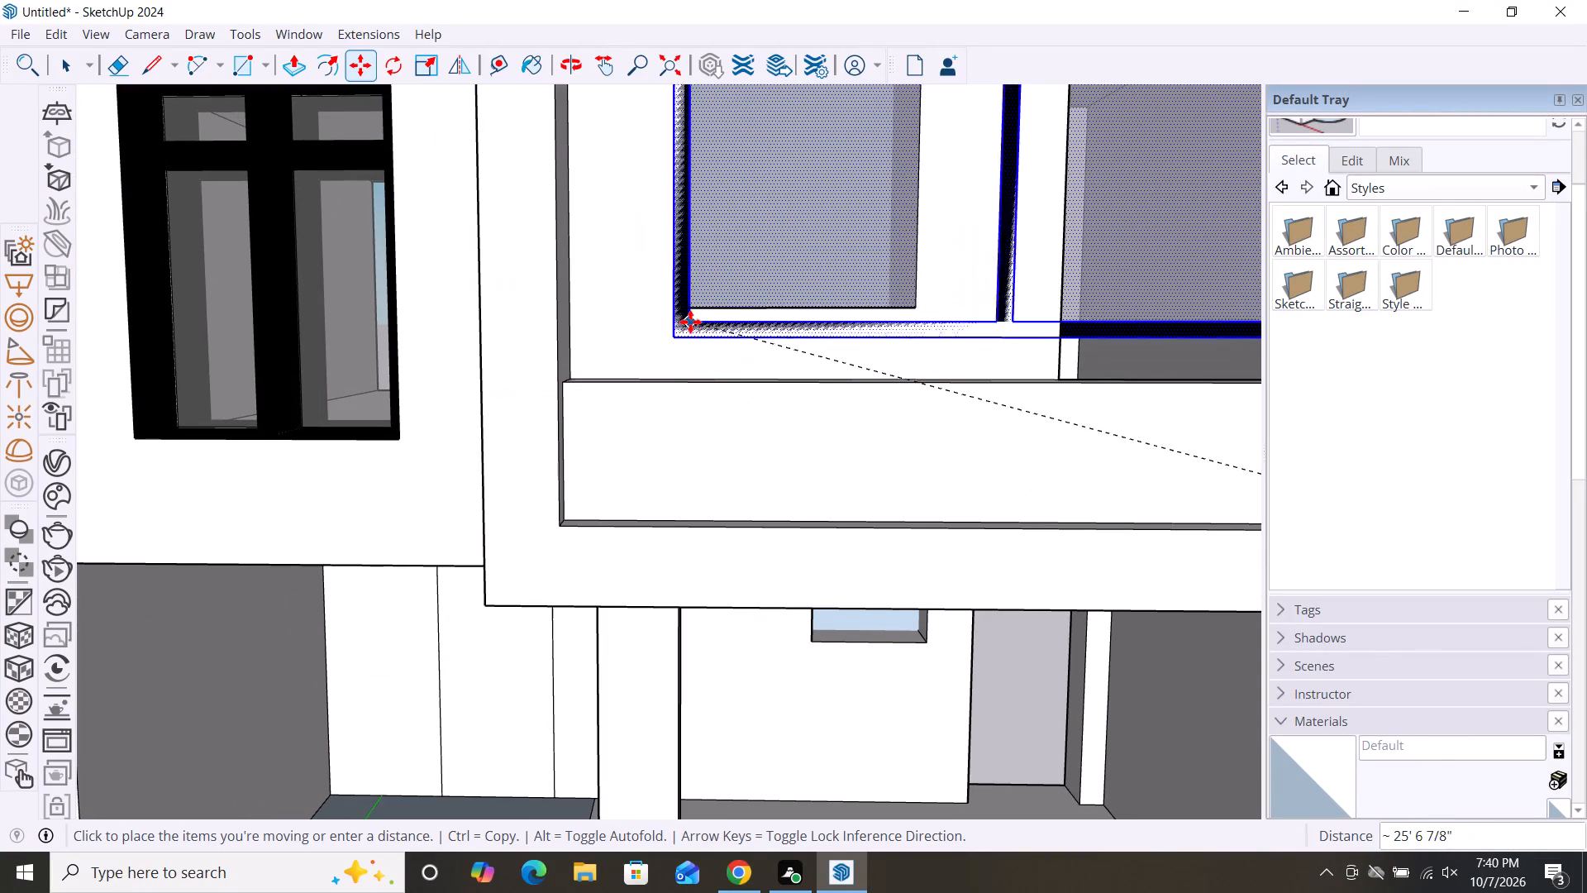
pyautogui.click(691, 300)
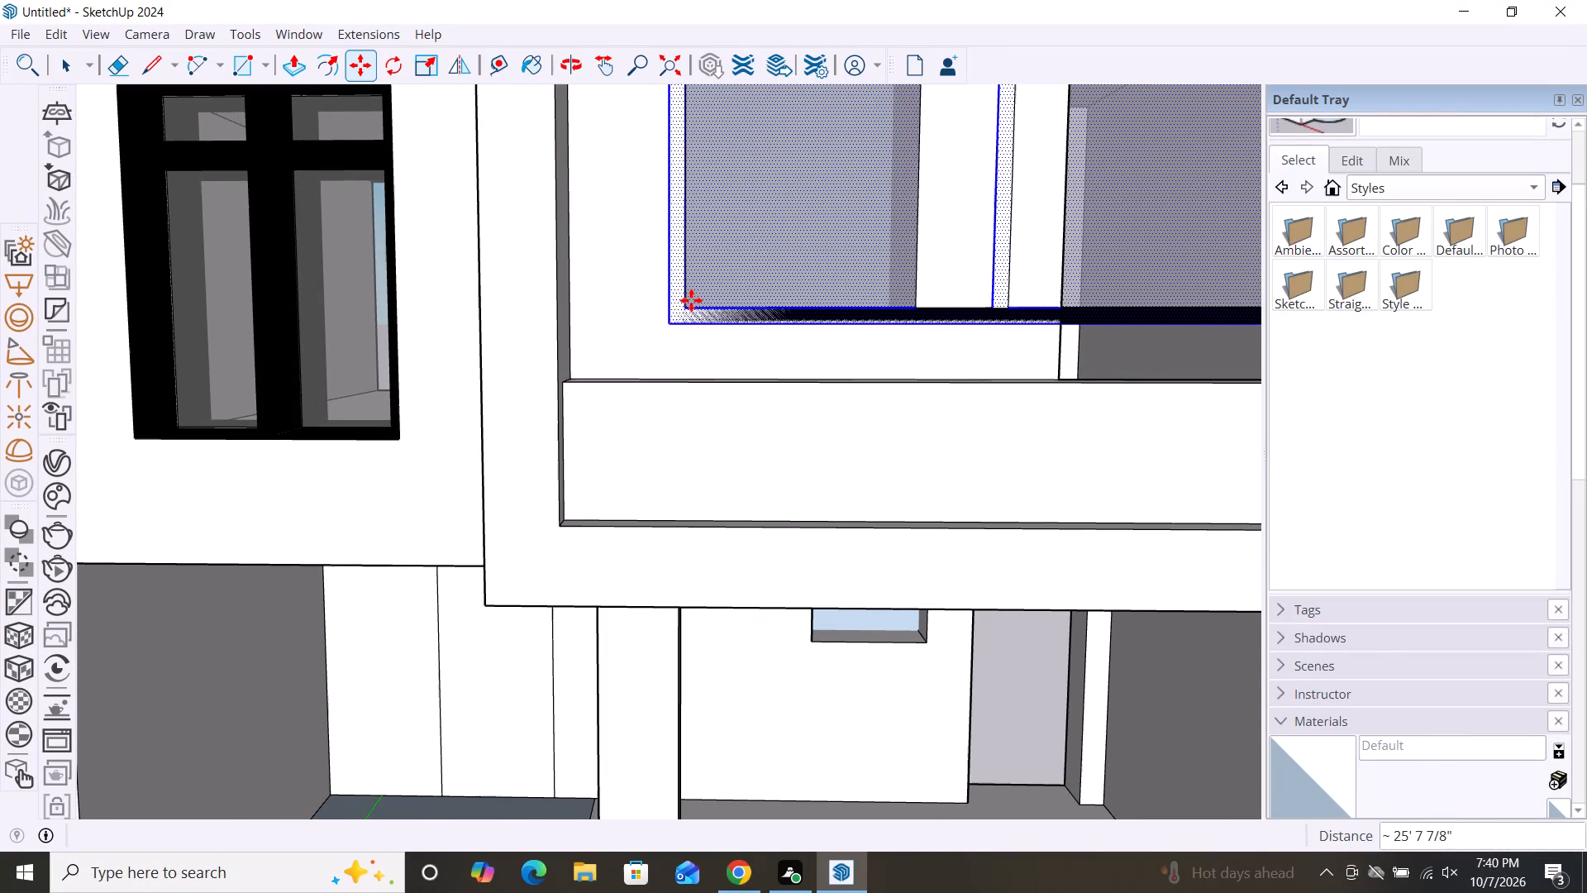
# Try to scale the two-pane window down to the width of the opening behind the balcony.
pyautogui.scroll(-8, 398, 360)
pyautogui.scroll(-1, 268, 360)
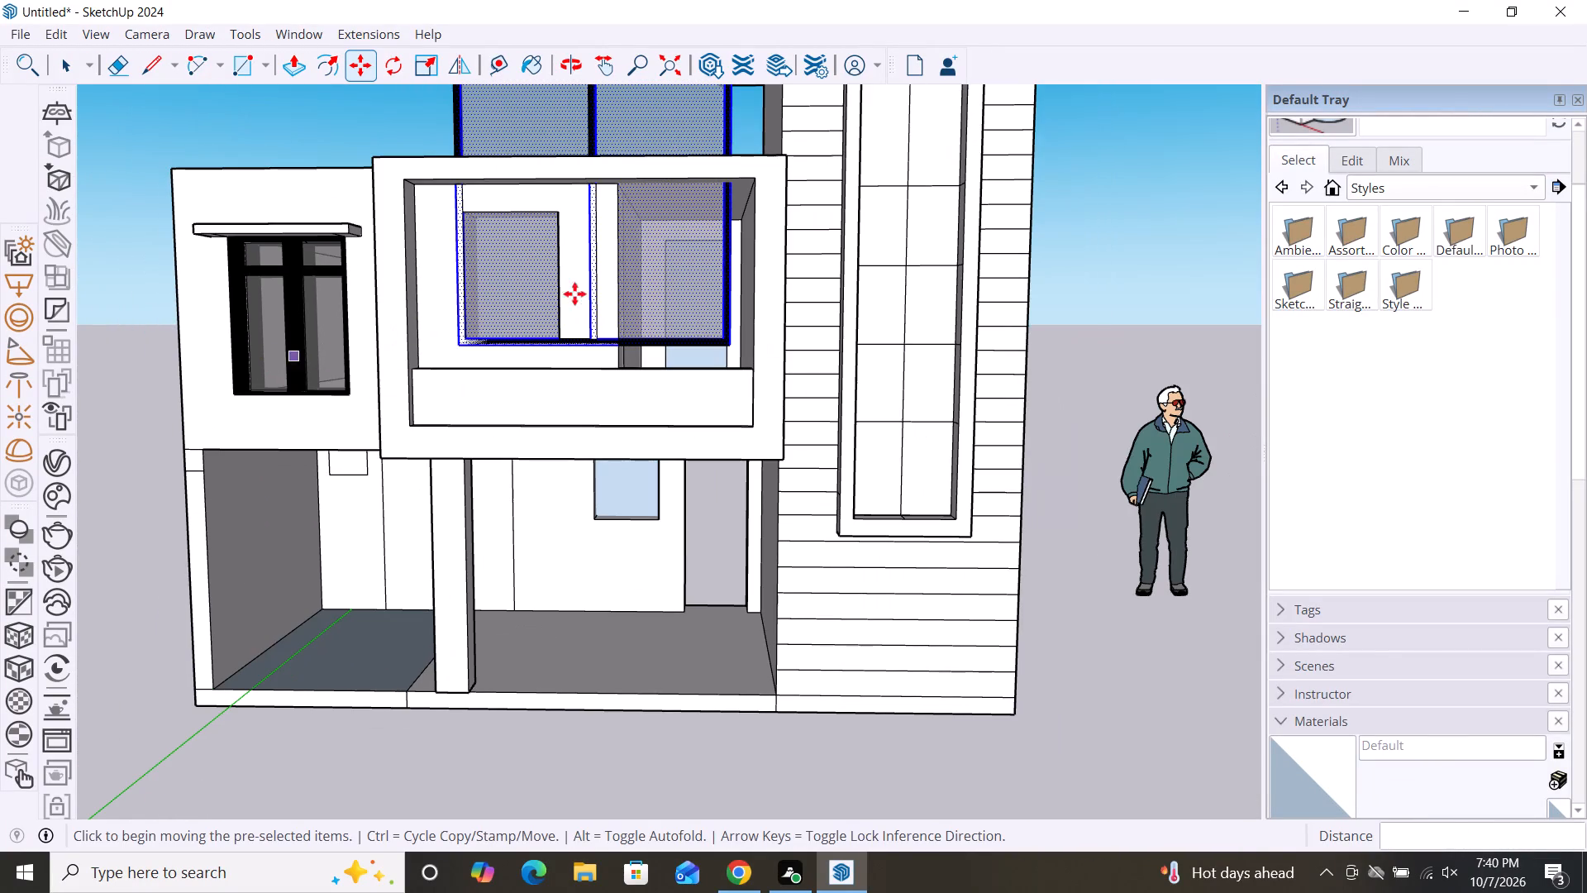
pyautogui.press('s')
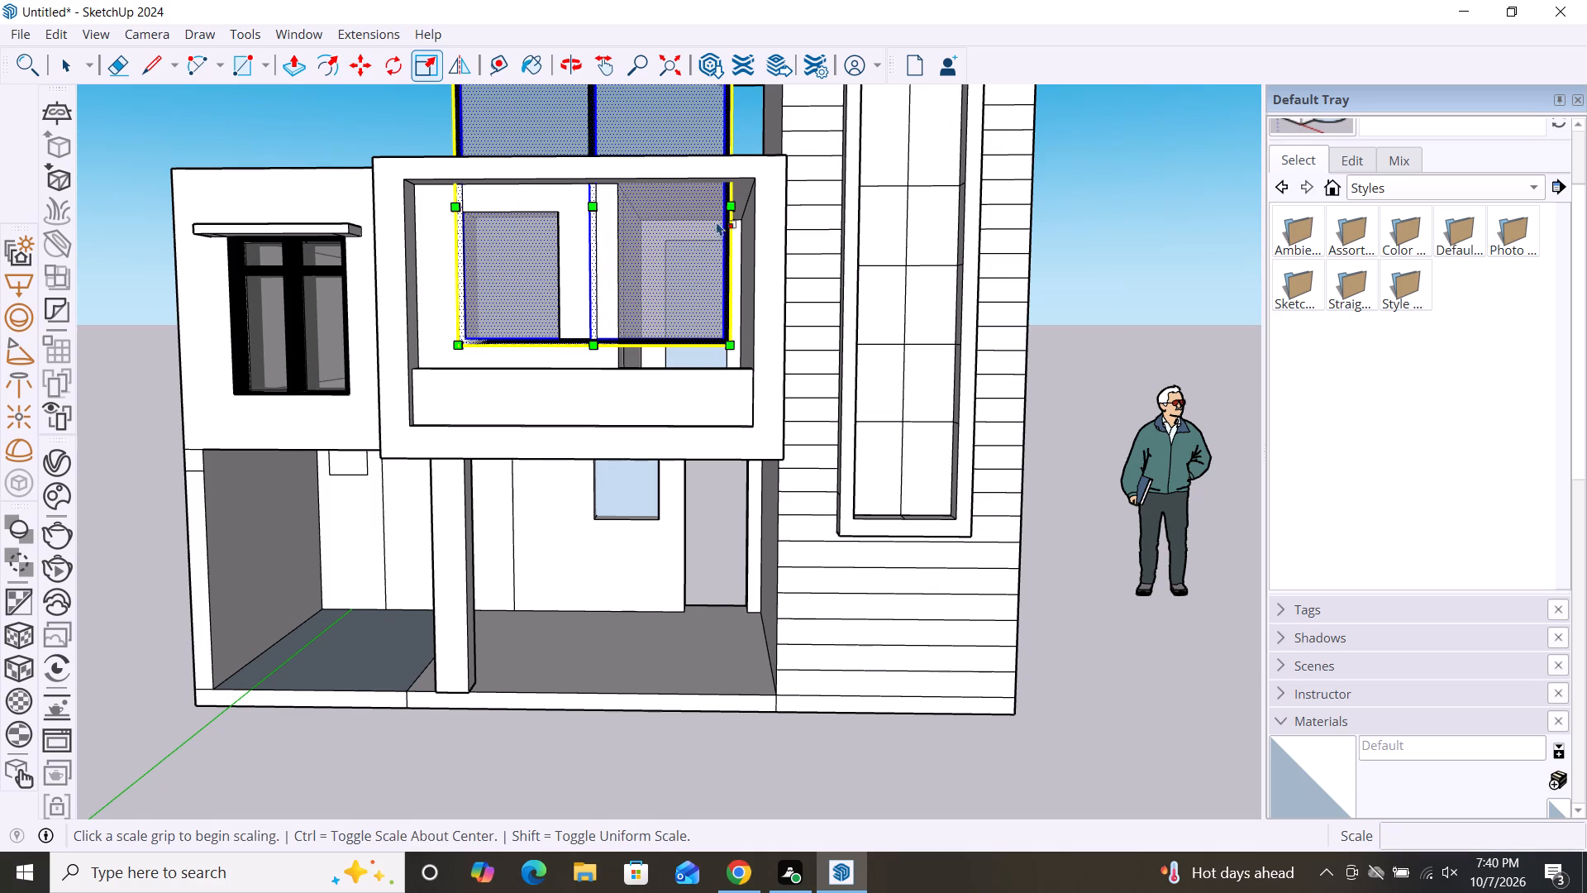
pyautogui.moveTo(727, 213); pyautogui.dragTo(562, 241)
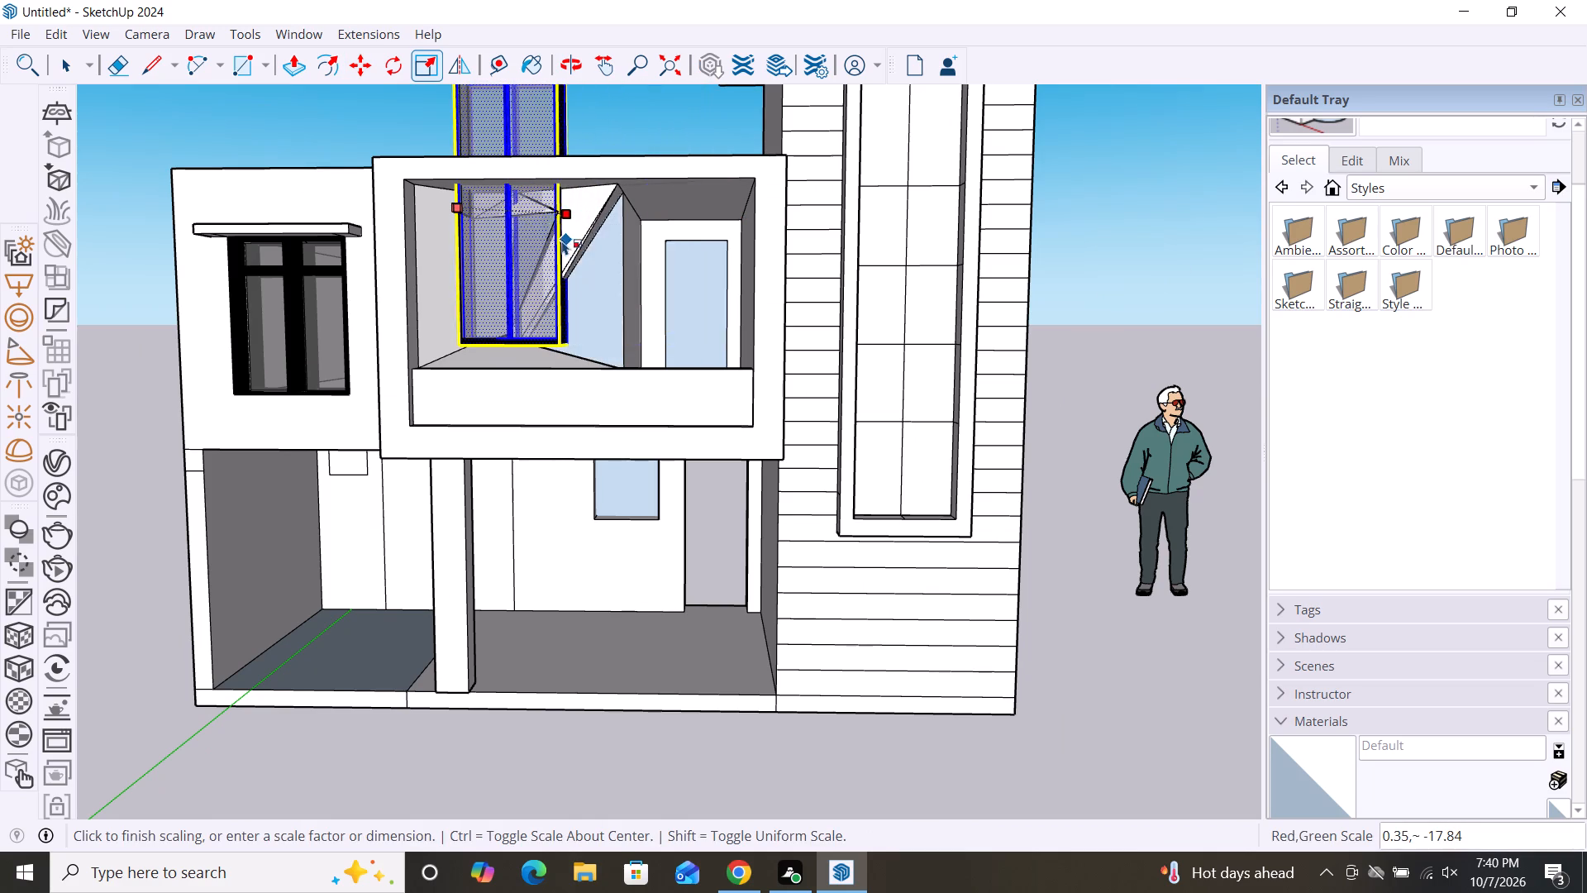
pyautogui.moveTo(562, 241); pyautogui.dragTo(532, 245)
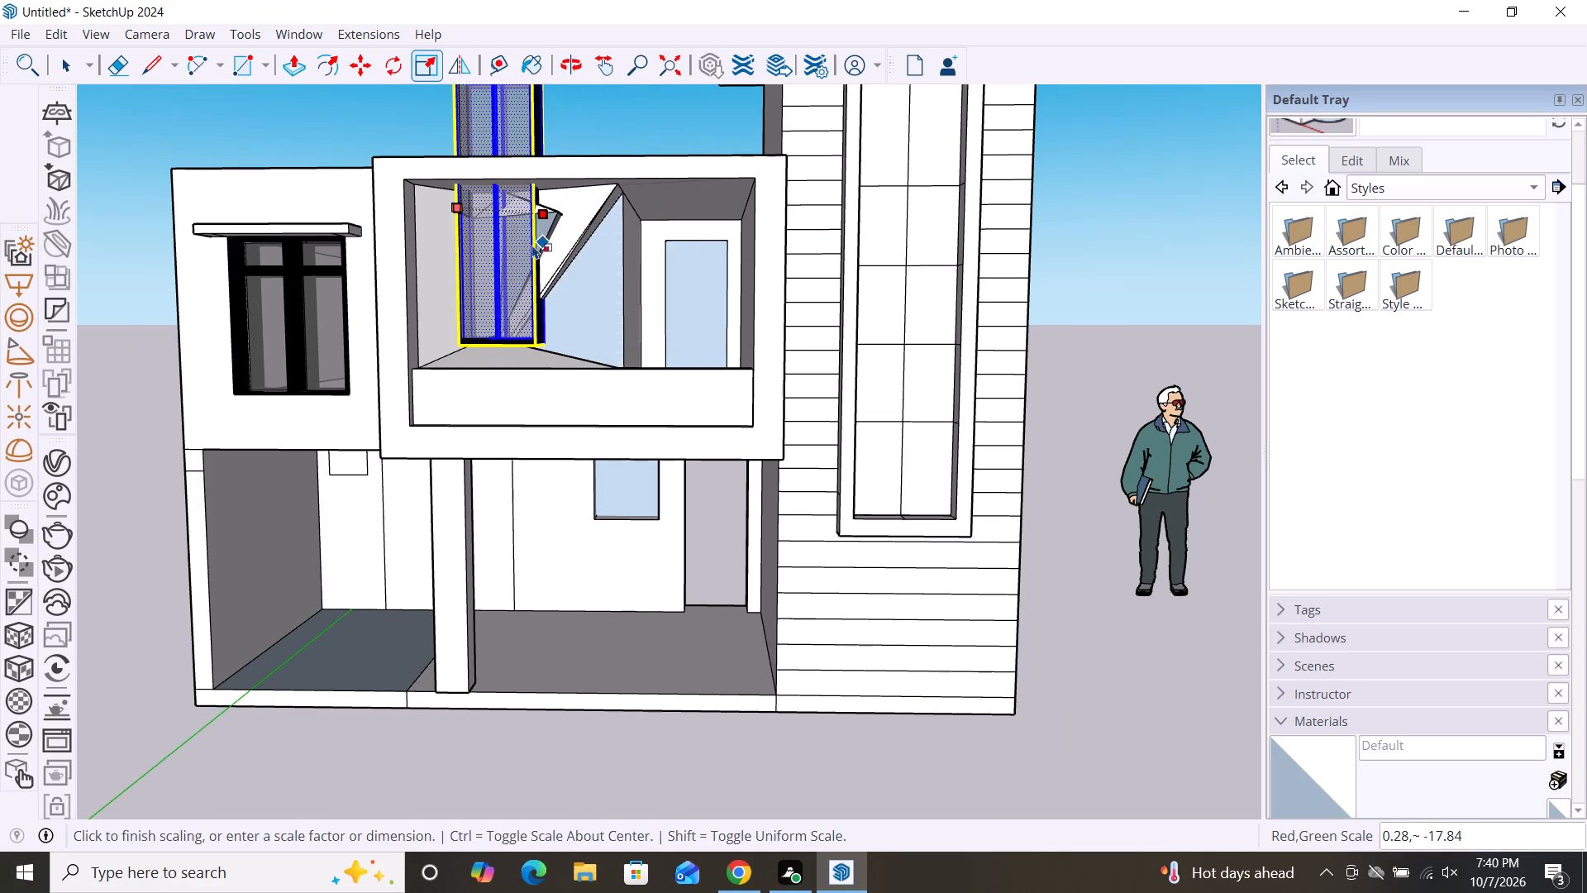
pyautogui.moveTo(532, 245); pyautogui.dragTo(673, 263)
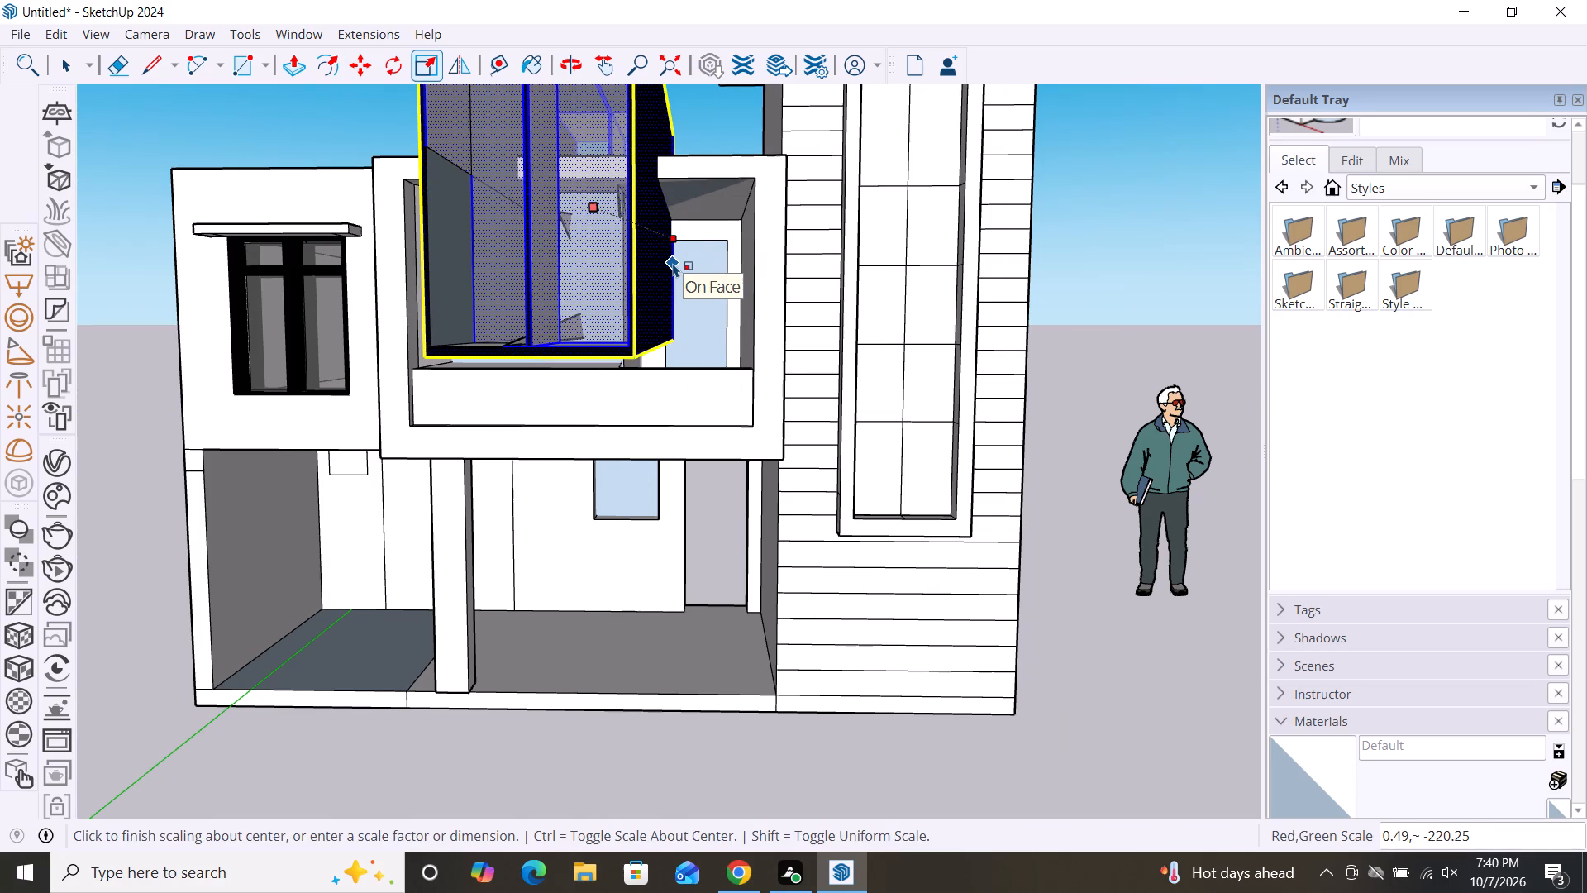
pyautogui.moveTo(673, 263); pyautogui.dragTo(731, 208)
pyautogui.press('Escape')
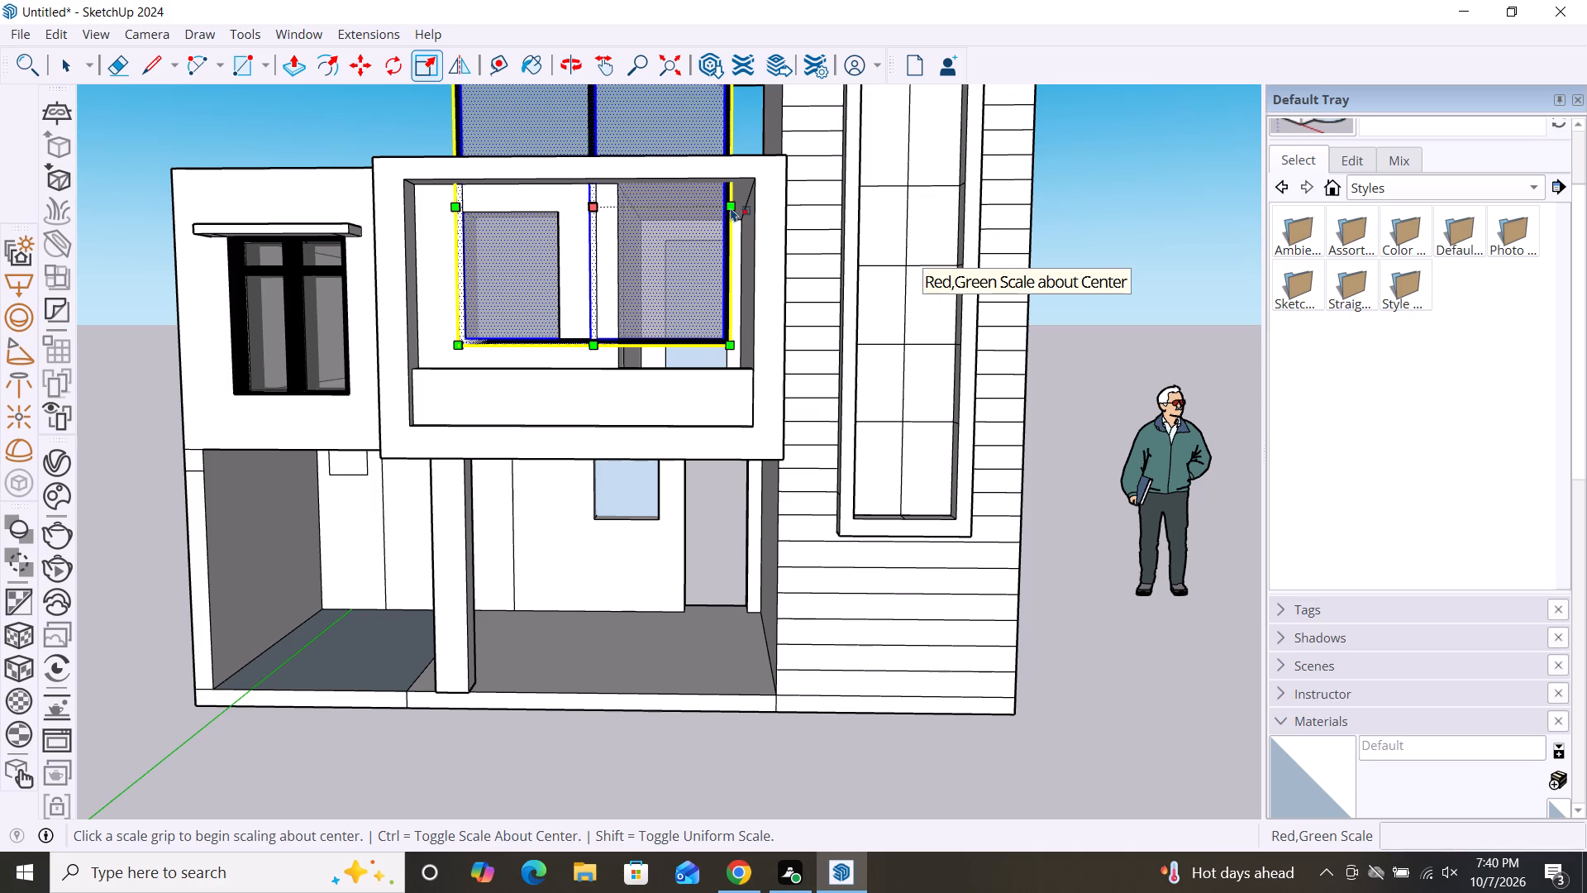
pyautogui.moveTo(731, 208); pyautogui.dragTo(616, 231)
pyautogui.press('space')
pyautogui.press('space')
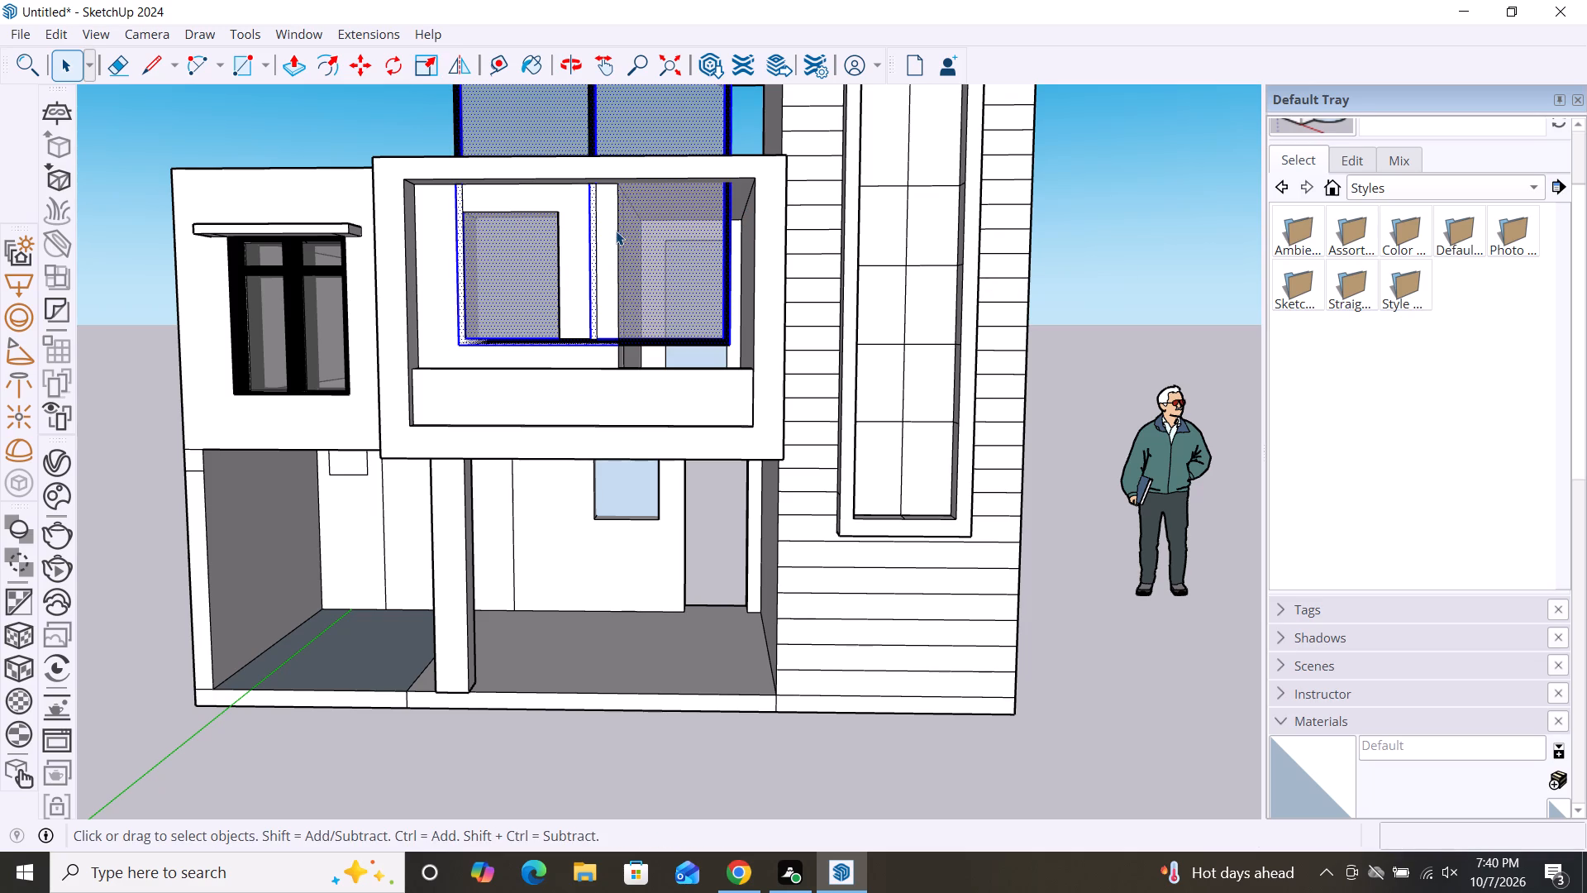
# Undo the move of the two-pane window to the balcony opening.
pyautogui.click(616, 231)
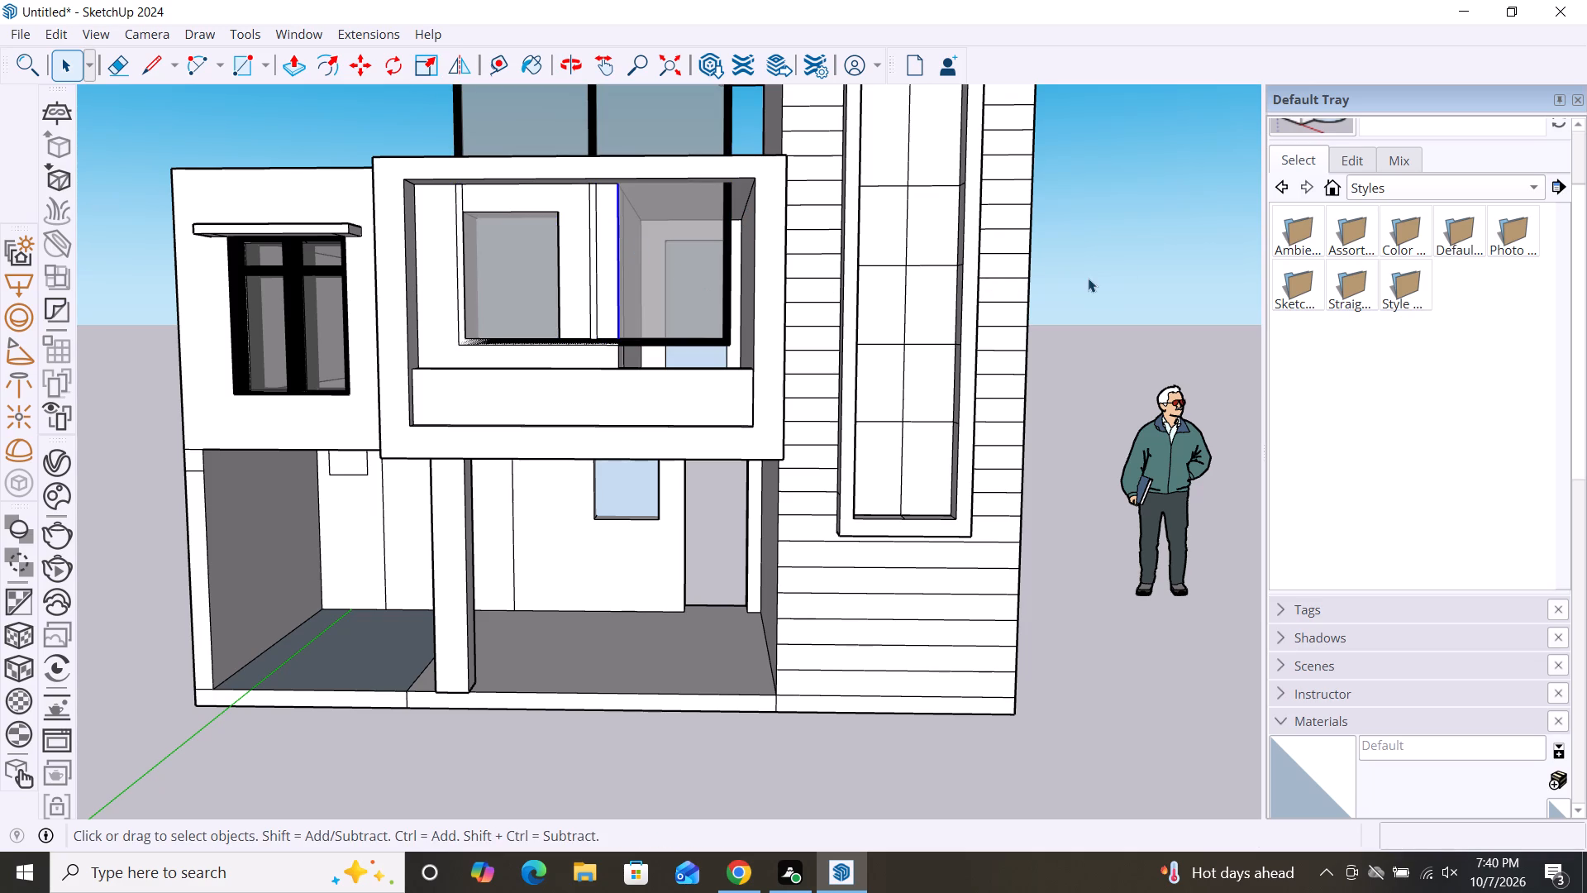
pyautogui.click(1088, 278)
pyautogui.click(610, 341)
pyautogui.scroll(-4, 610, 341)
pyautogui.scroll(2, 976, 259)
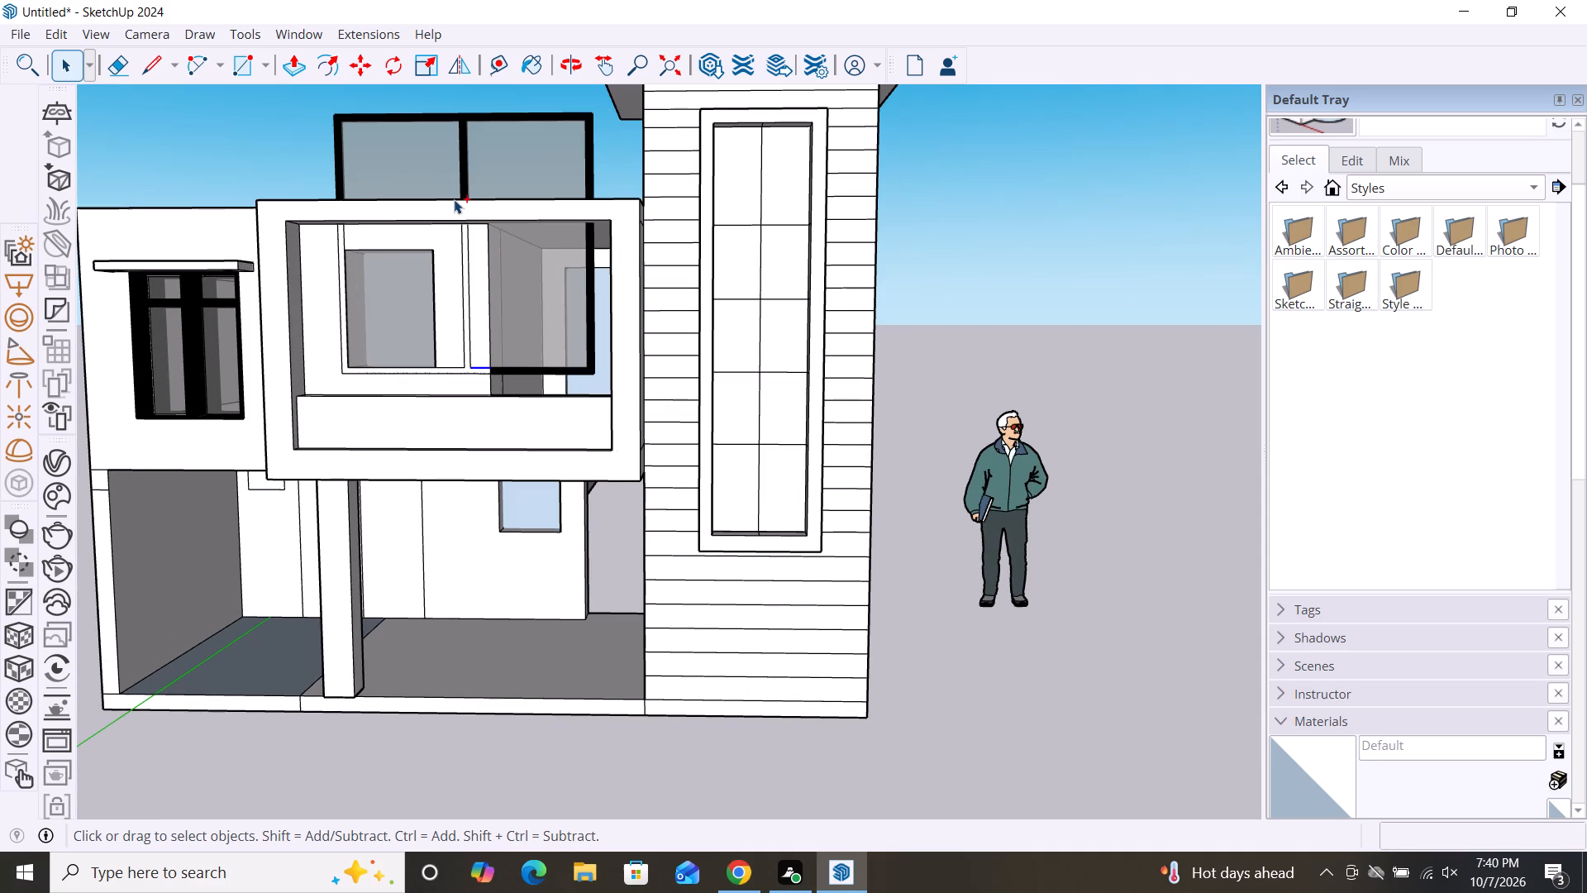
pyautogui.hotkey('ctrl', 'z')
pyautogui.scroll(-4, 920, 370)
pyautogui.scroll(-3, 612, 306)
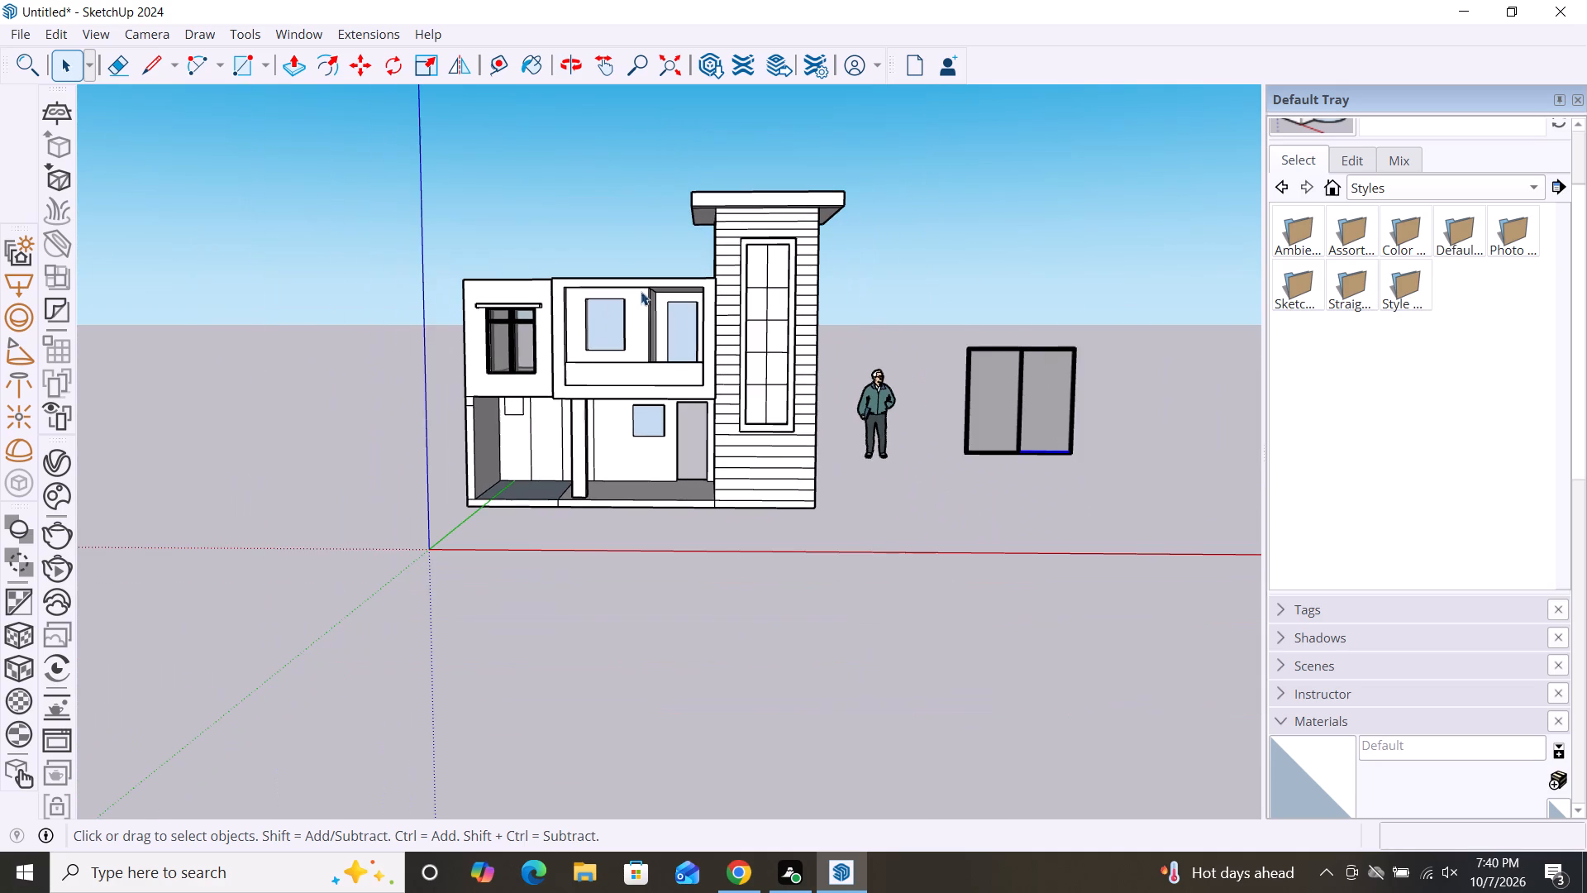
# Move the whole two-pane window about 25' 6" so its lower-left corner meets that of the window opening behind the balcony.
pyautogui.click(957, 328)
pyautogui.moveTo(934, 311); pyautogui.dragTo(1127, 479)
pyautogui.click(1127, 479)
pyautogui.click(968, 388)
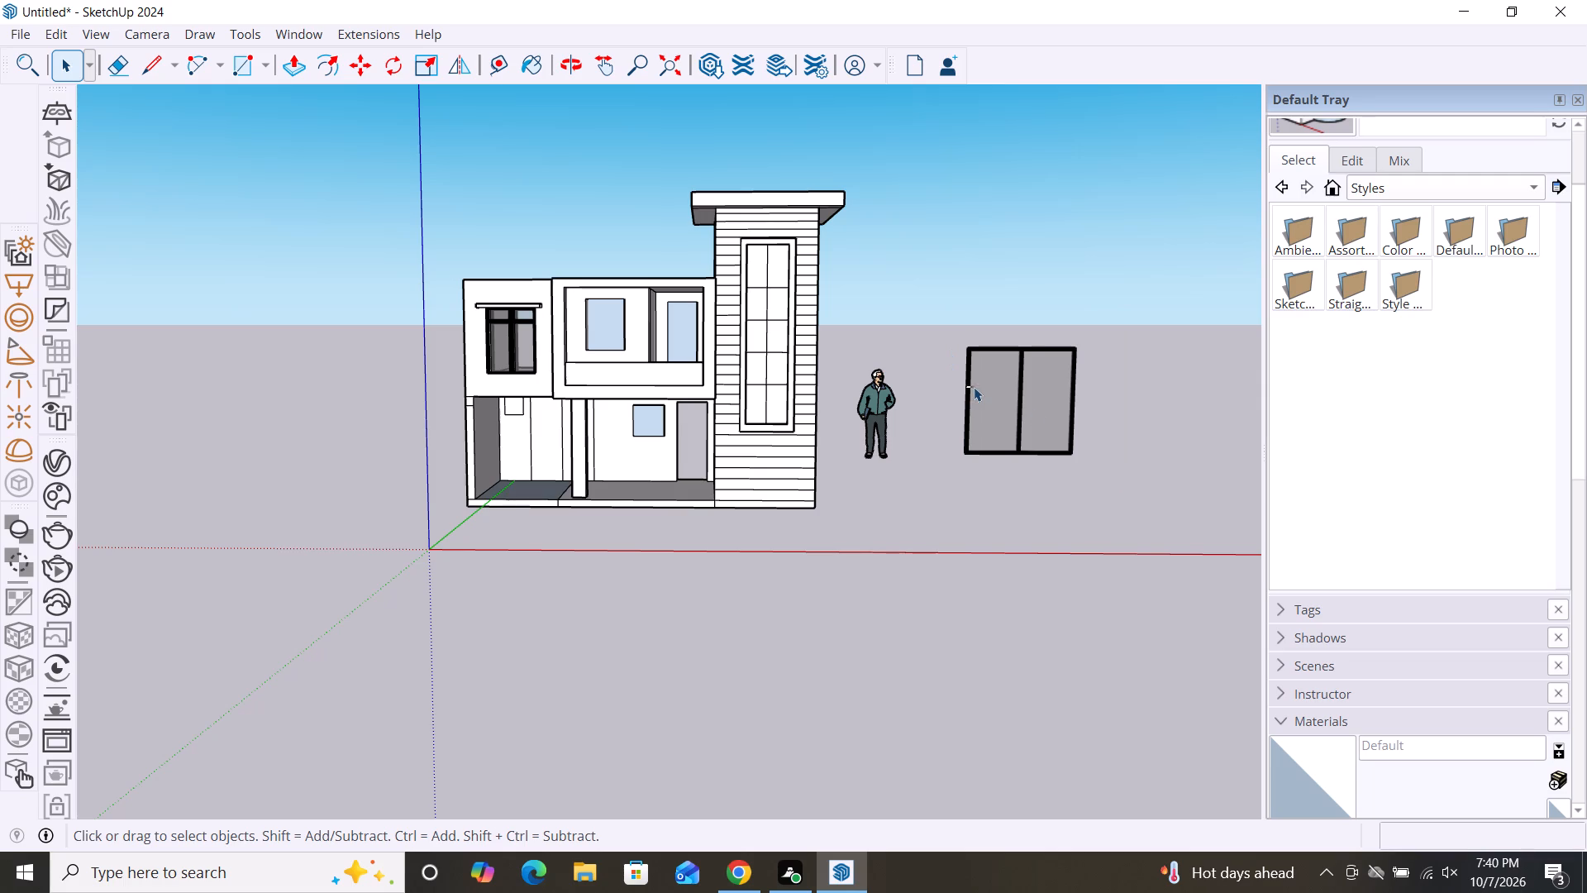
pyautogui.moveTo(921, 310); pyautogui.dragTo(1123, 469)
pyautogui.press('m')
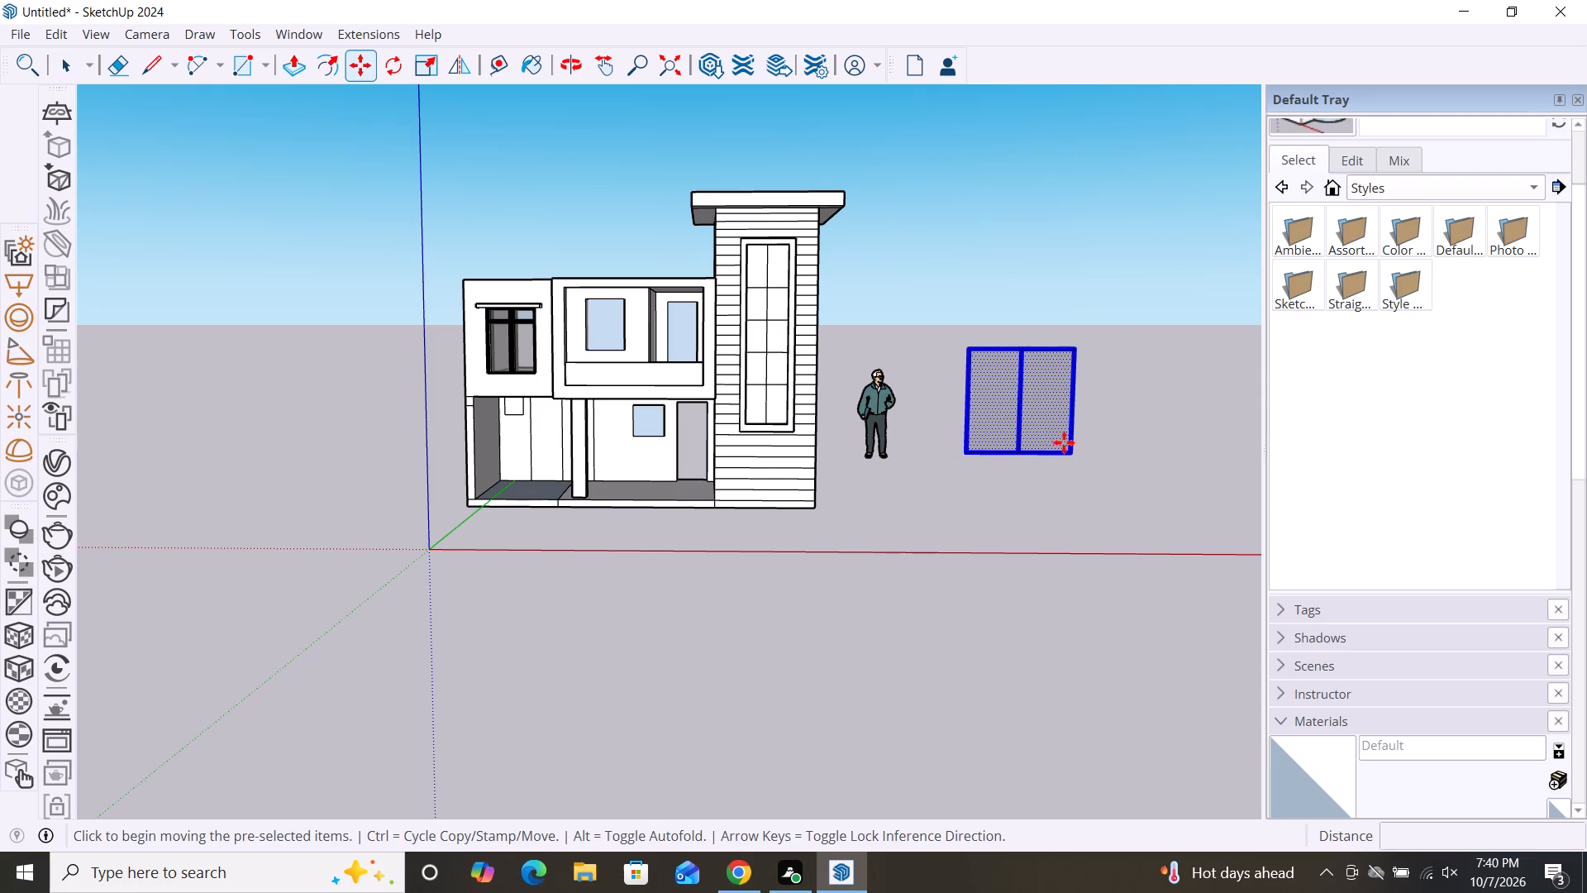
pyautogui.click(960, 449)
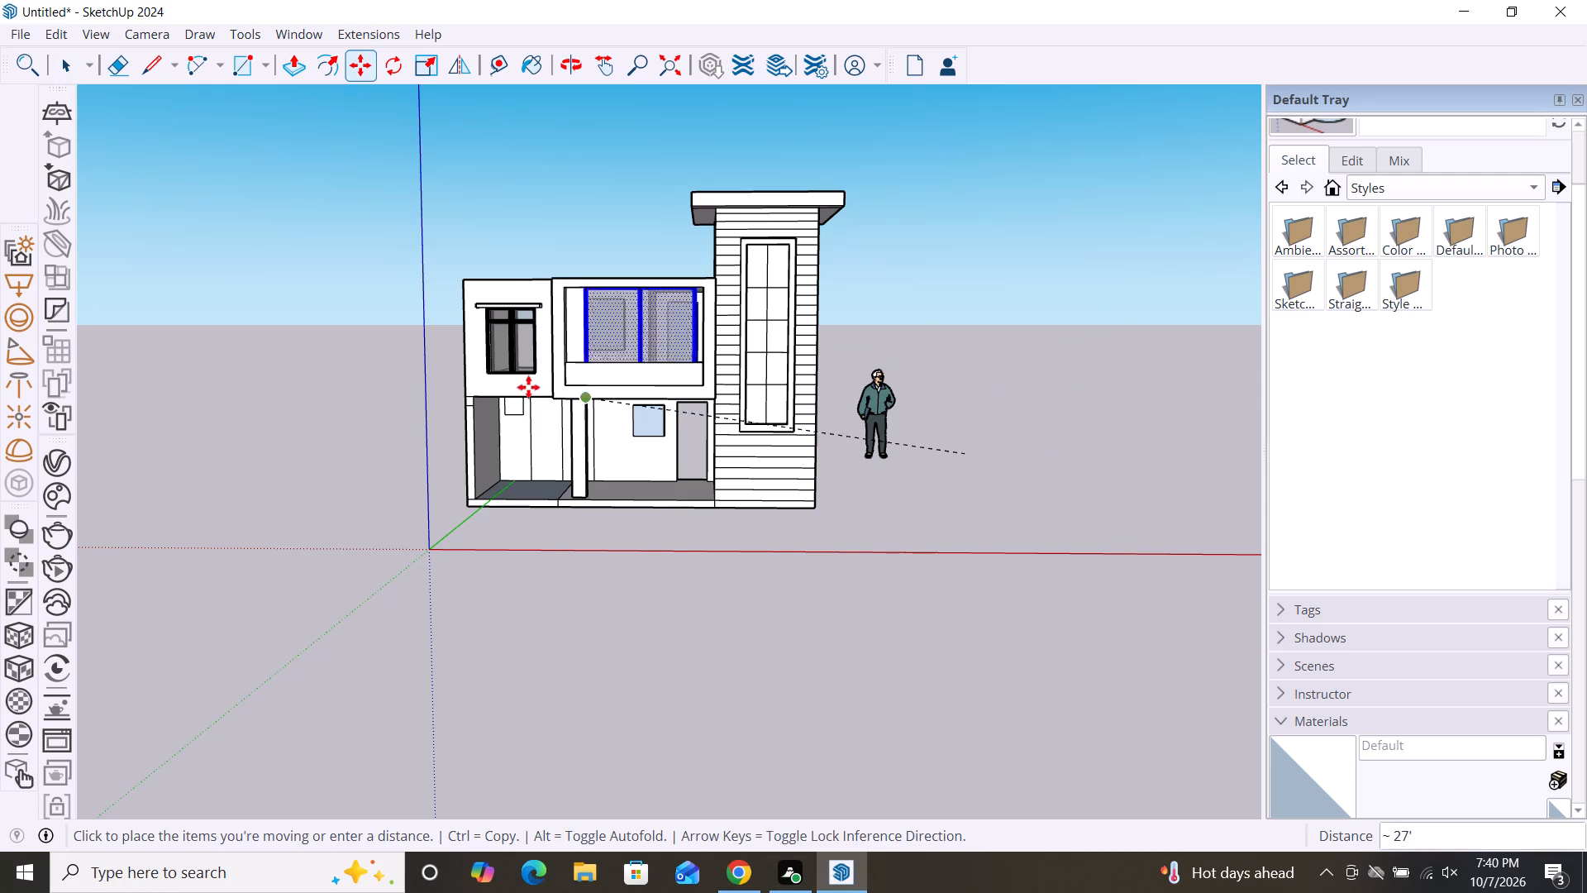
pyautogui.scroll(11, 598, 354)
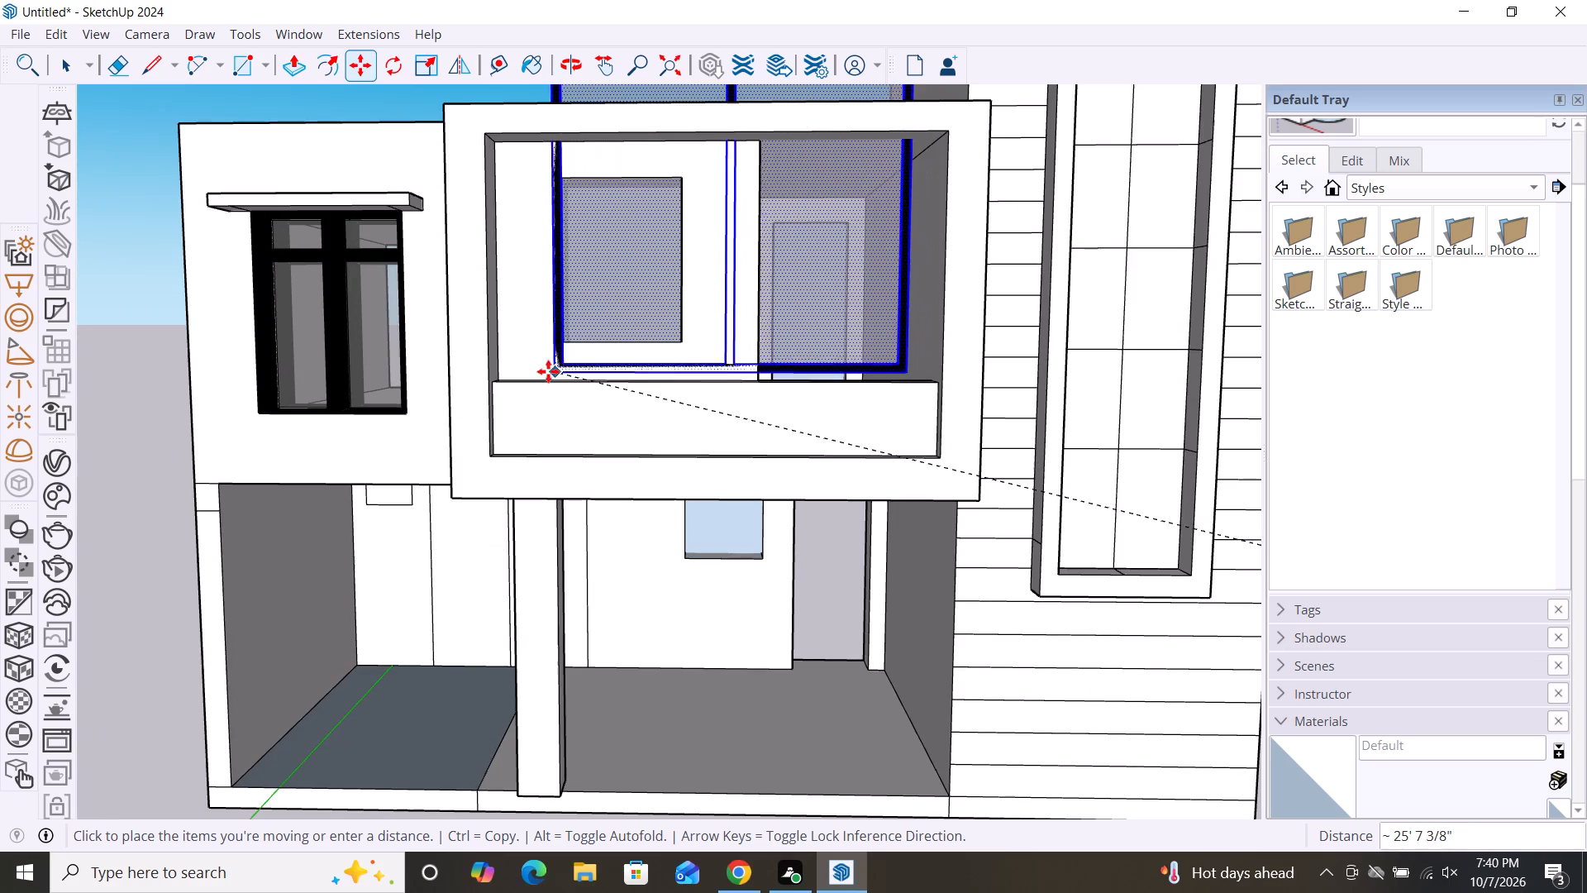
pyautogui.scroll(5, 537, 341)
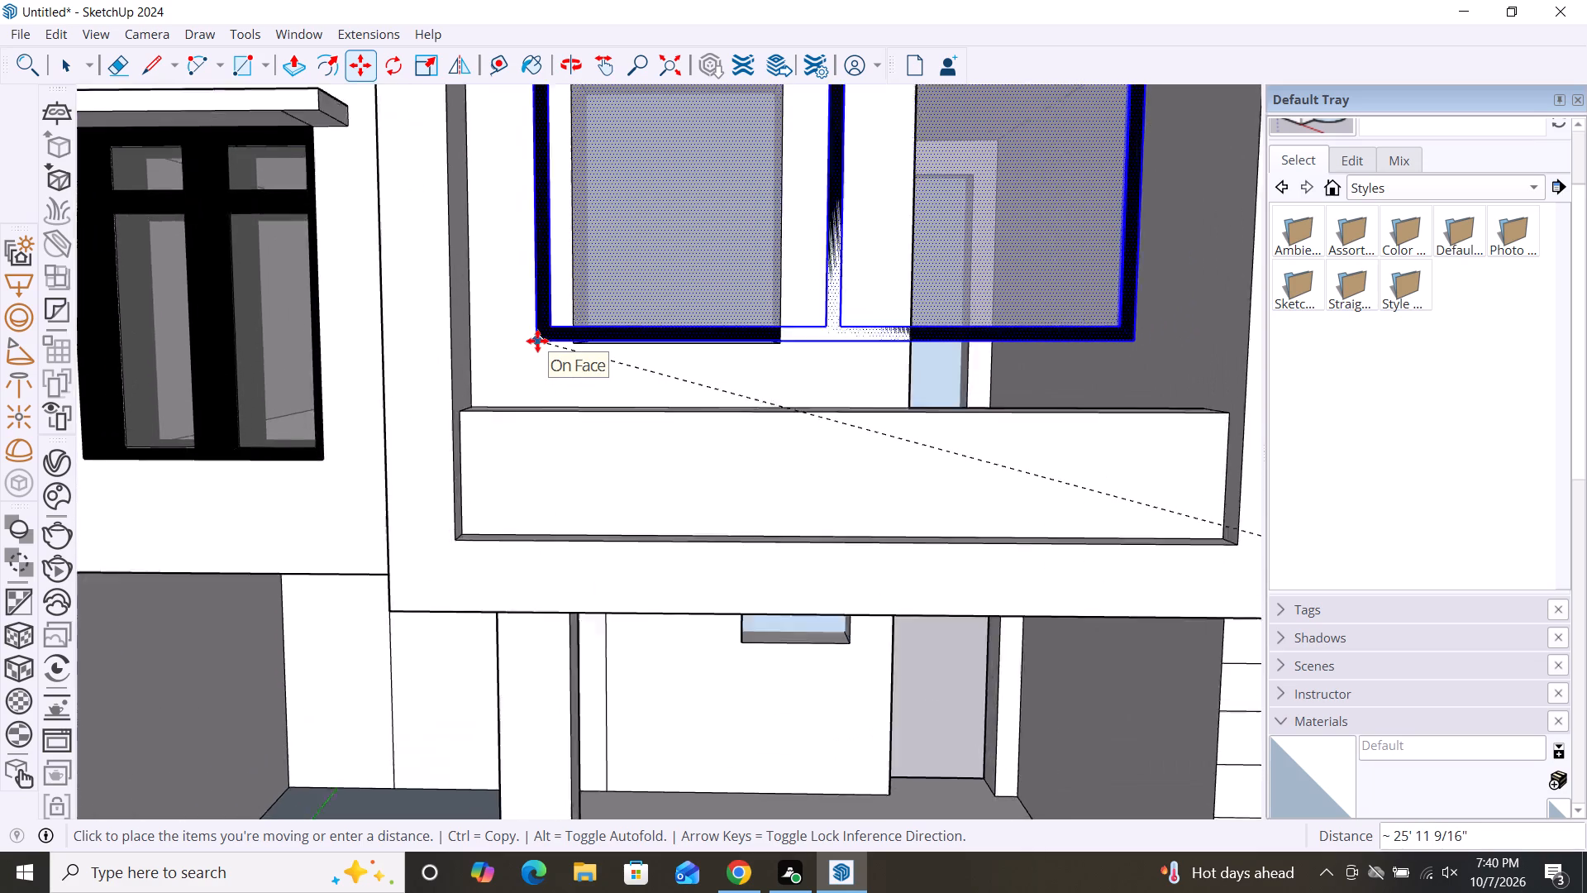
pyautogui.scroll(5, 537, 341)
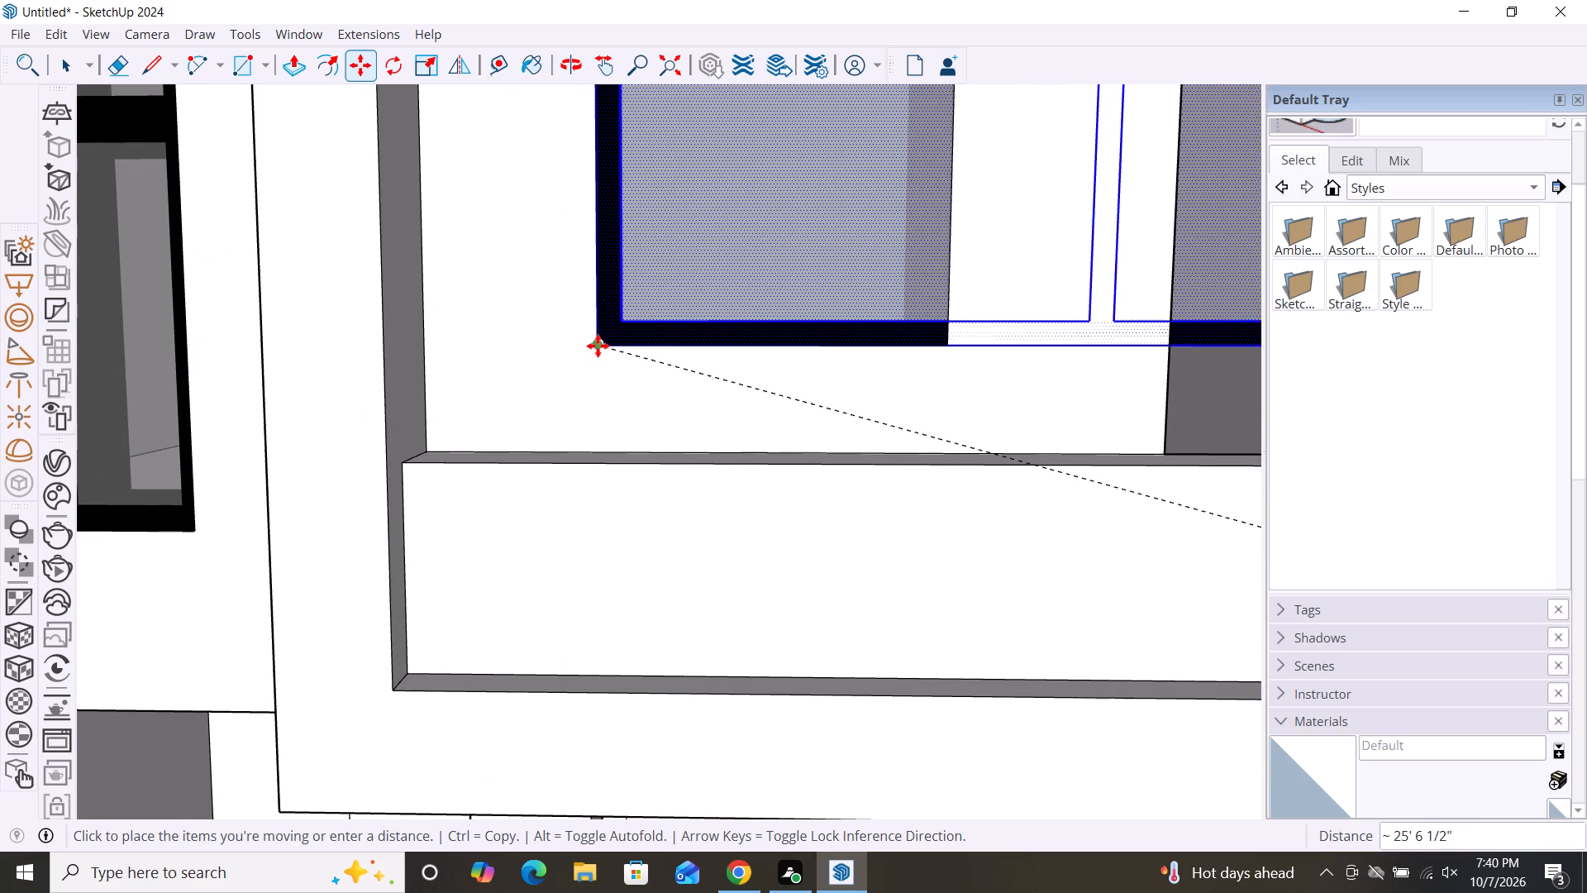
pyautogui.click(597, 350)
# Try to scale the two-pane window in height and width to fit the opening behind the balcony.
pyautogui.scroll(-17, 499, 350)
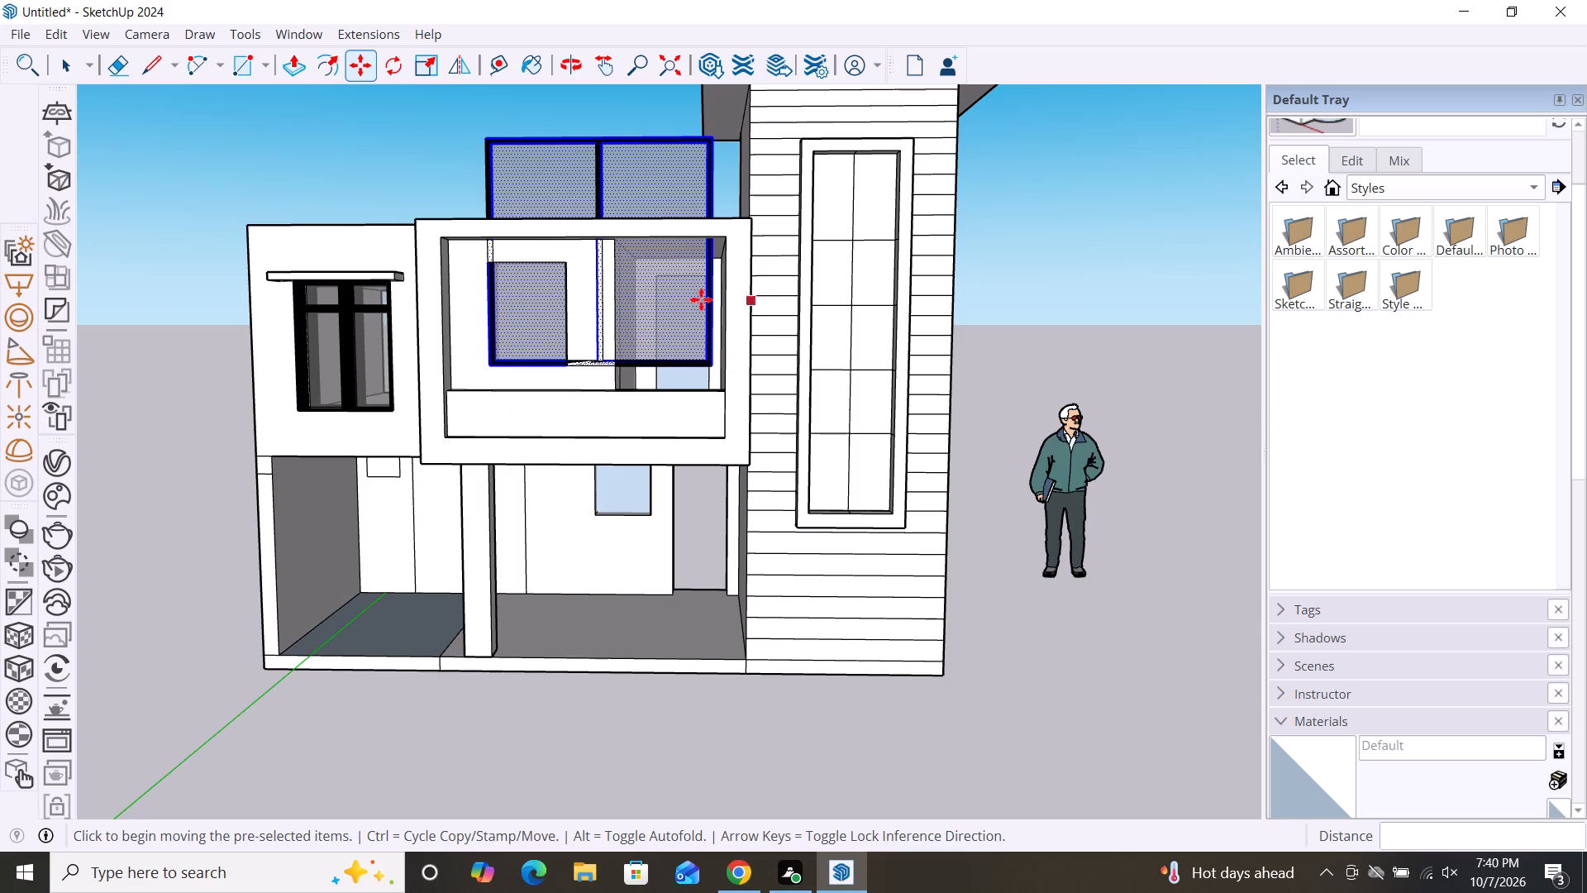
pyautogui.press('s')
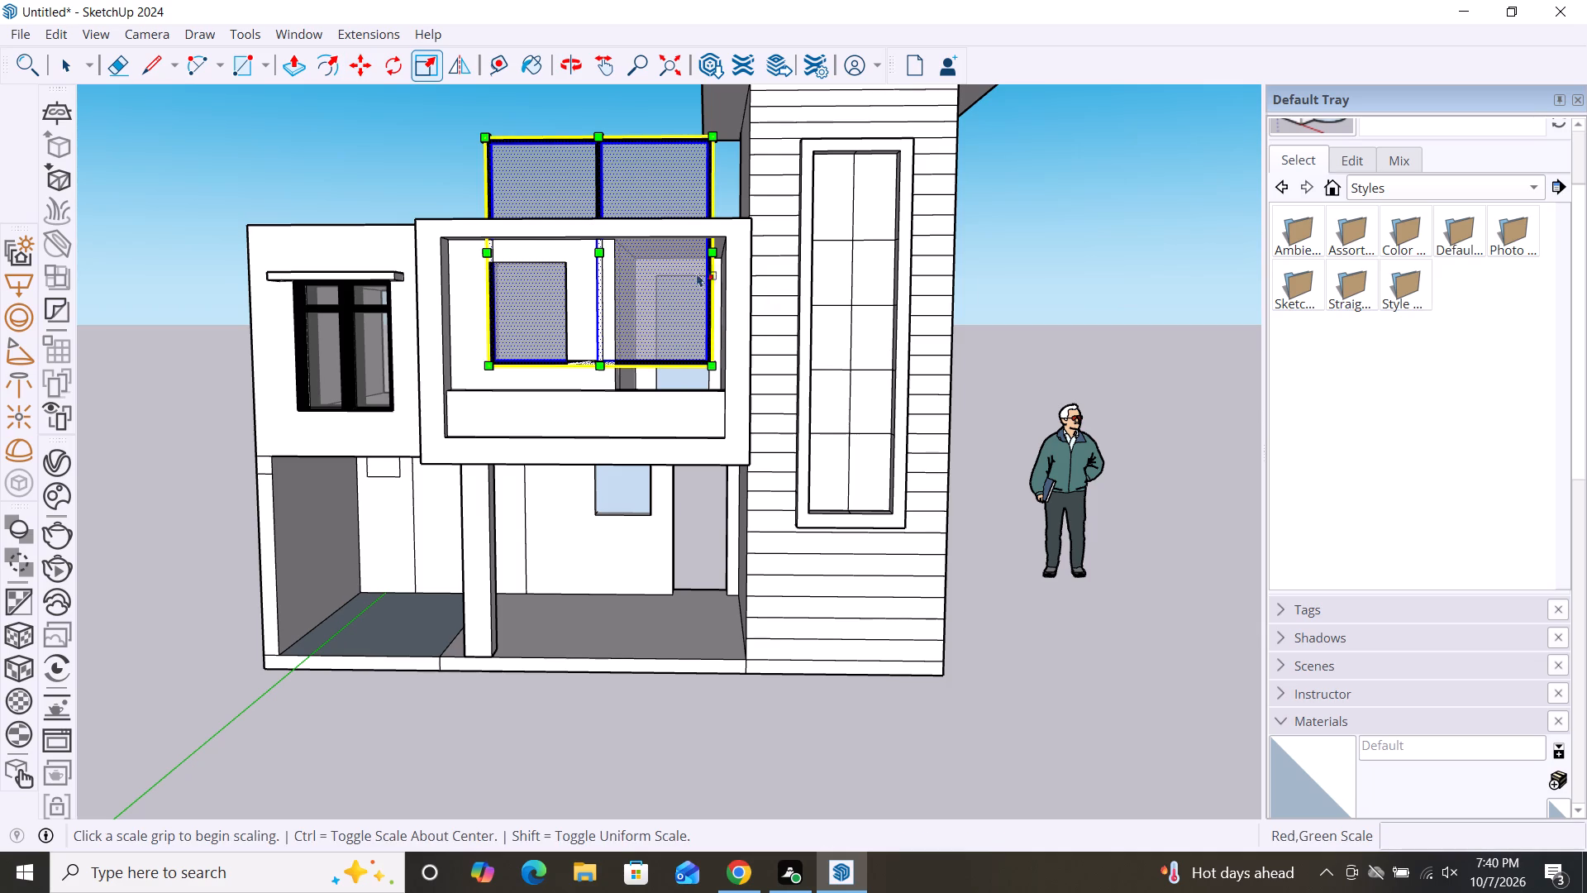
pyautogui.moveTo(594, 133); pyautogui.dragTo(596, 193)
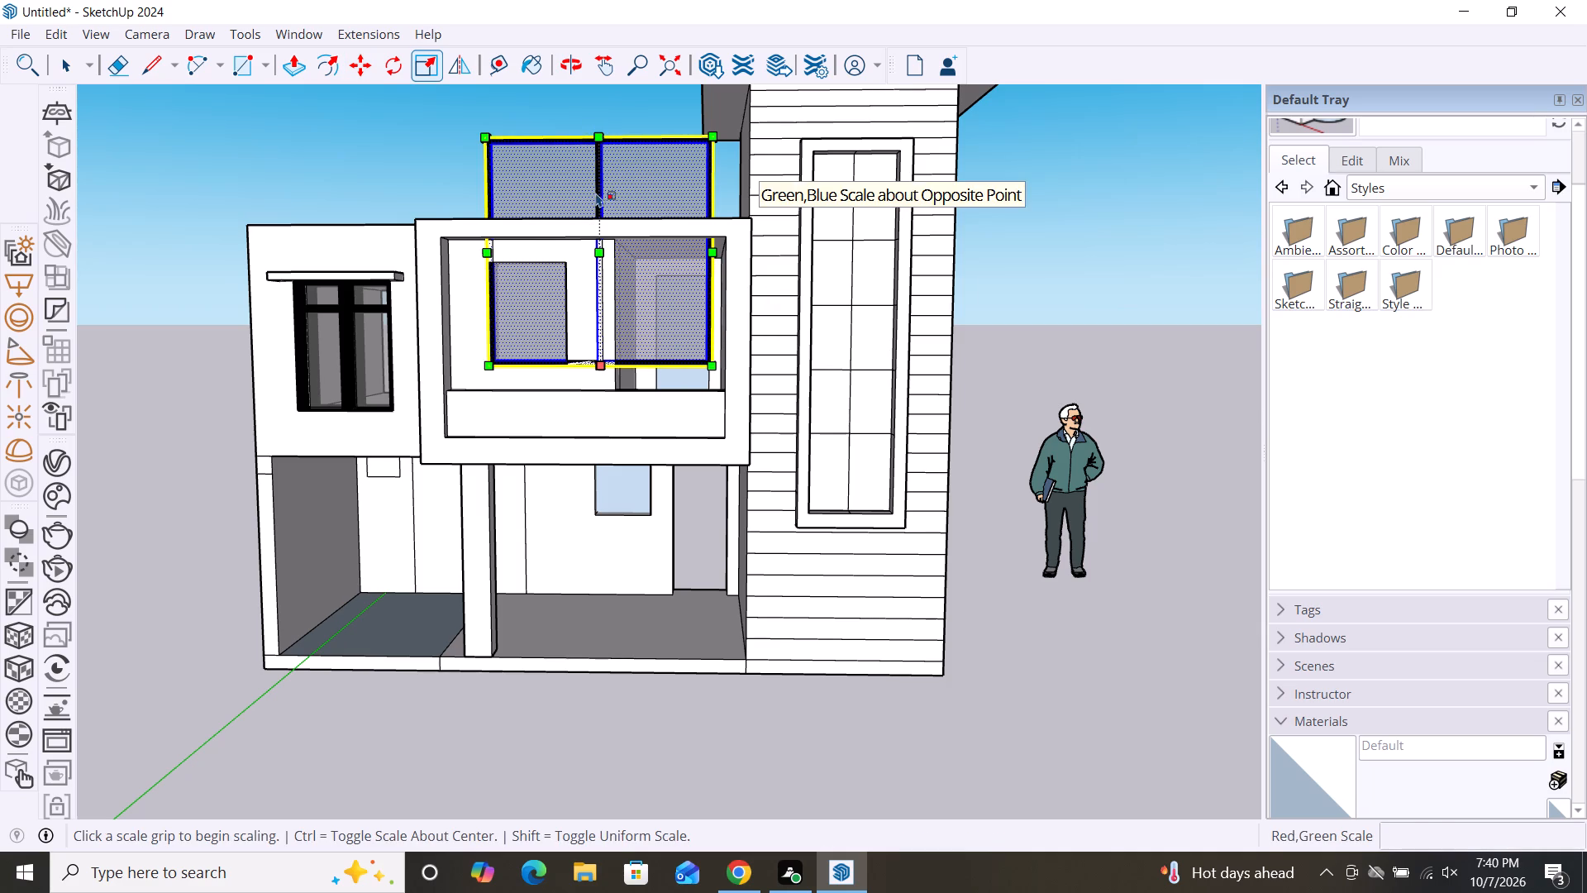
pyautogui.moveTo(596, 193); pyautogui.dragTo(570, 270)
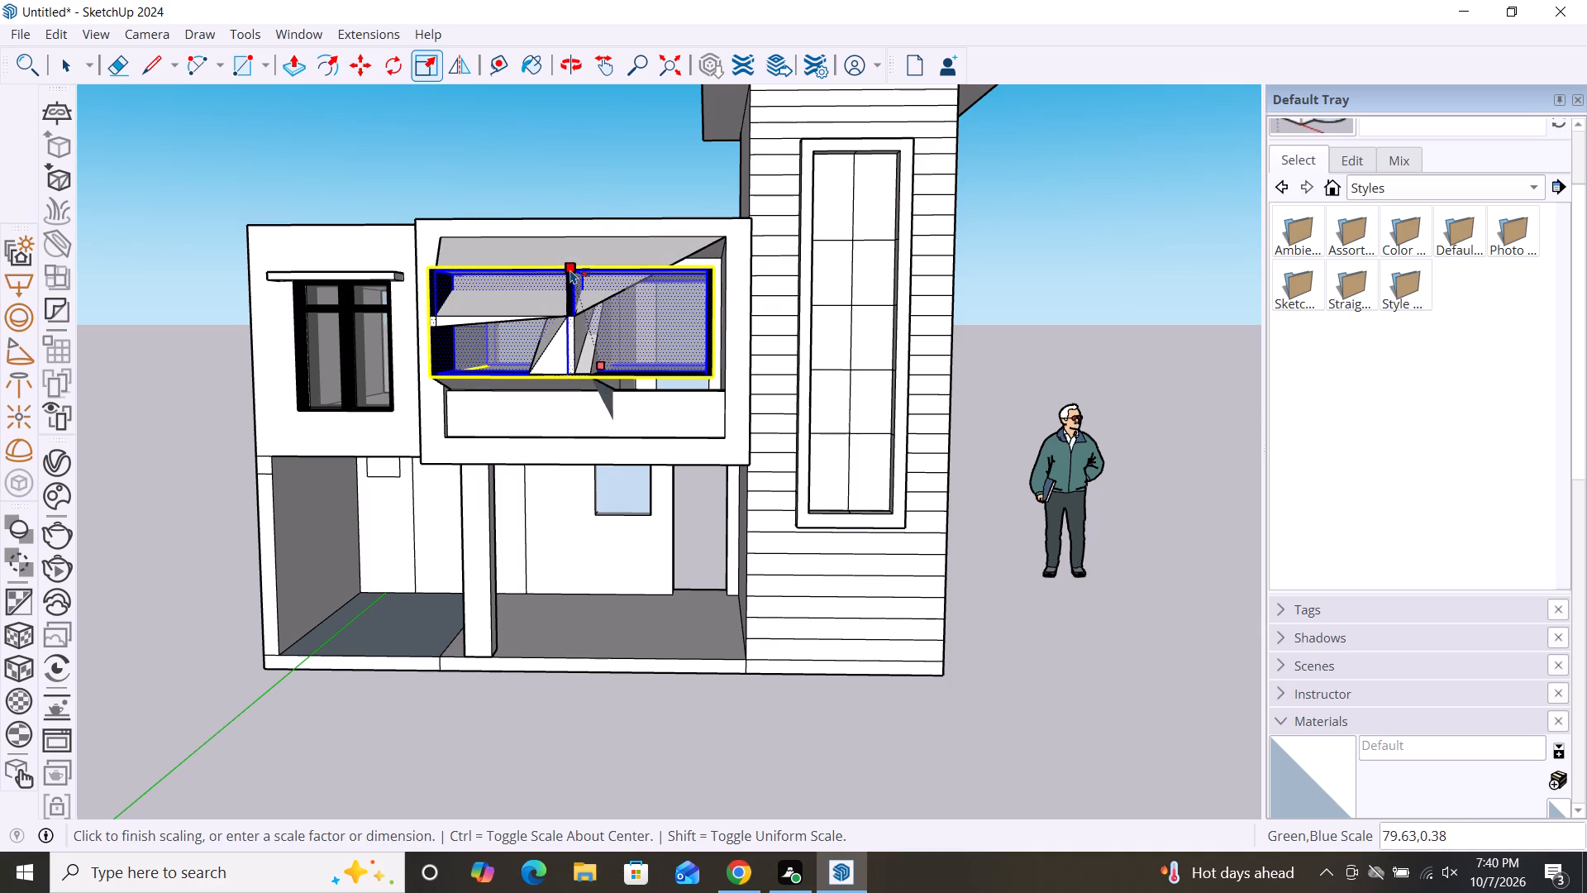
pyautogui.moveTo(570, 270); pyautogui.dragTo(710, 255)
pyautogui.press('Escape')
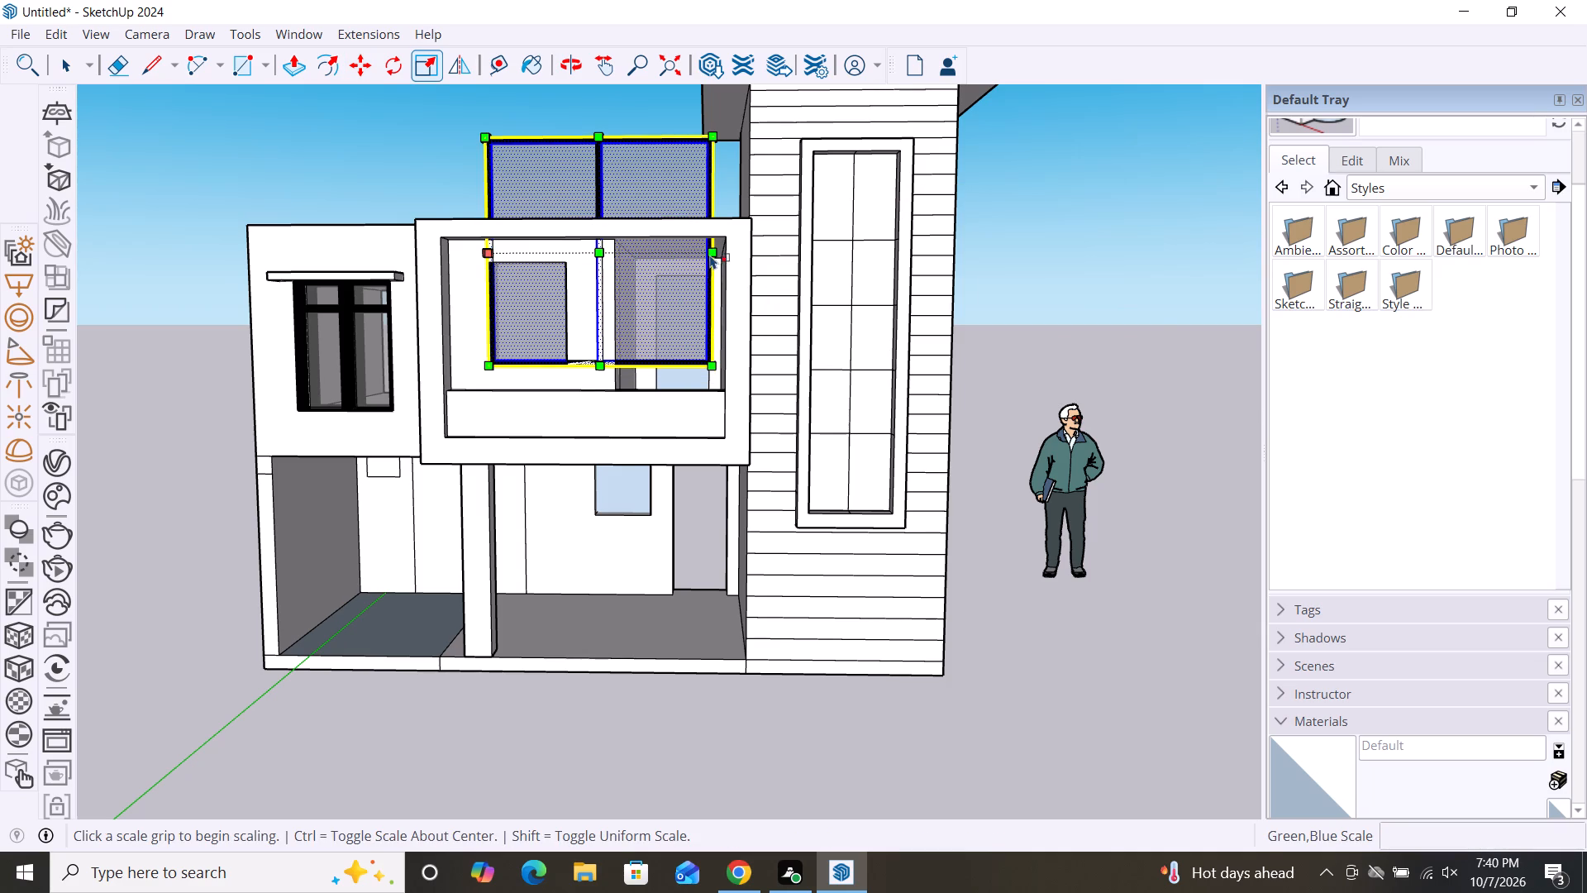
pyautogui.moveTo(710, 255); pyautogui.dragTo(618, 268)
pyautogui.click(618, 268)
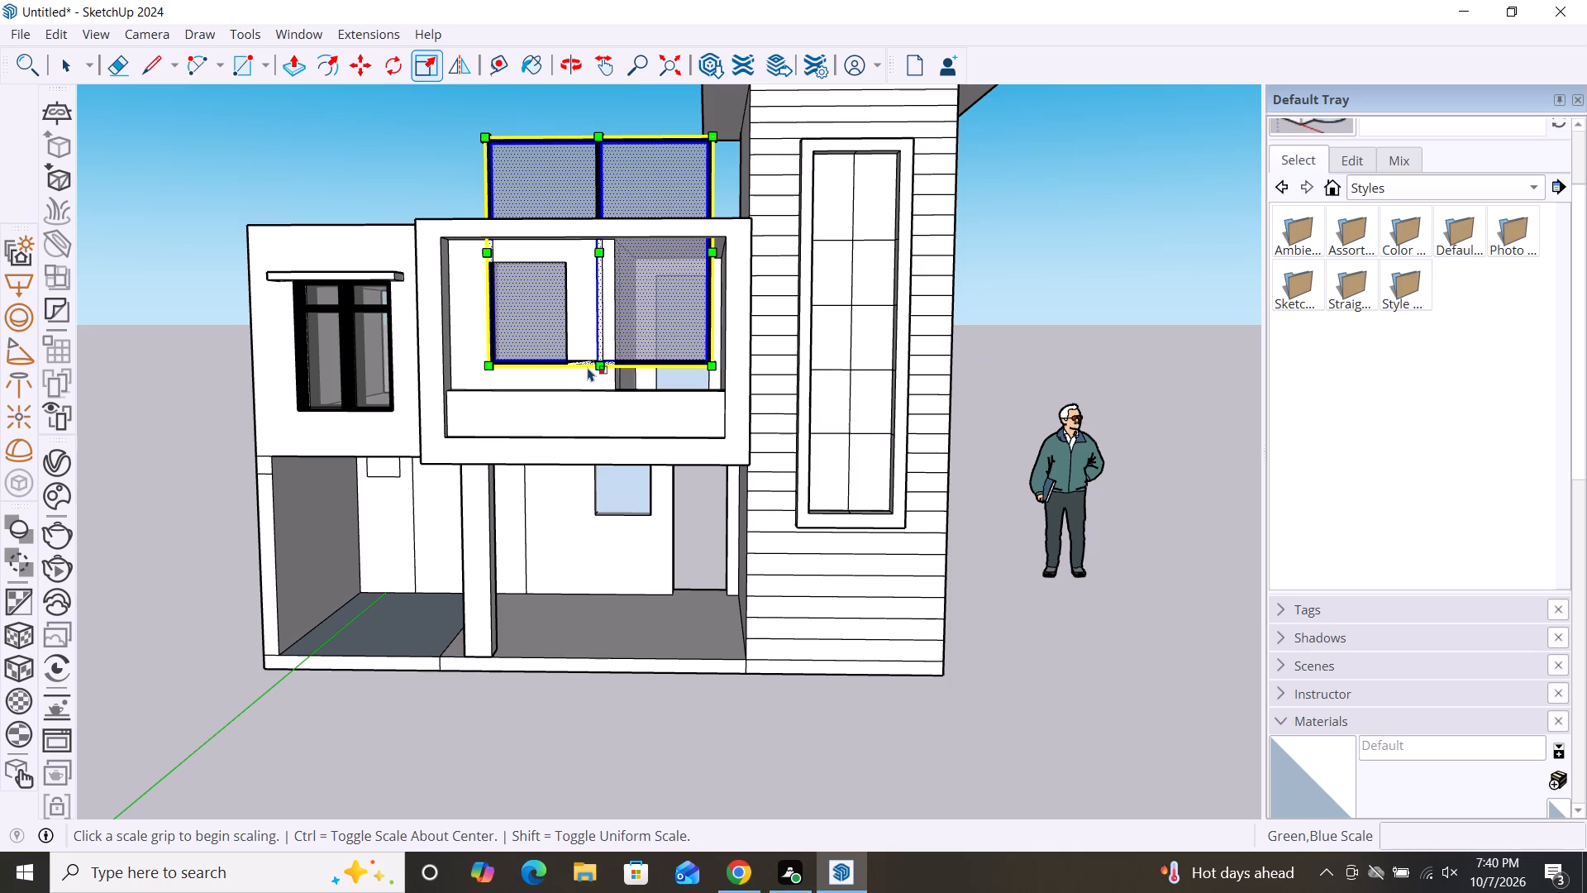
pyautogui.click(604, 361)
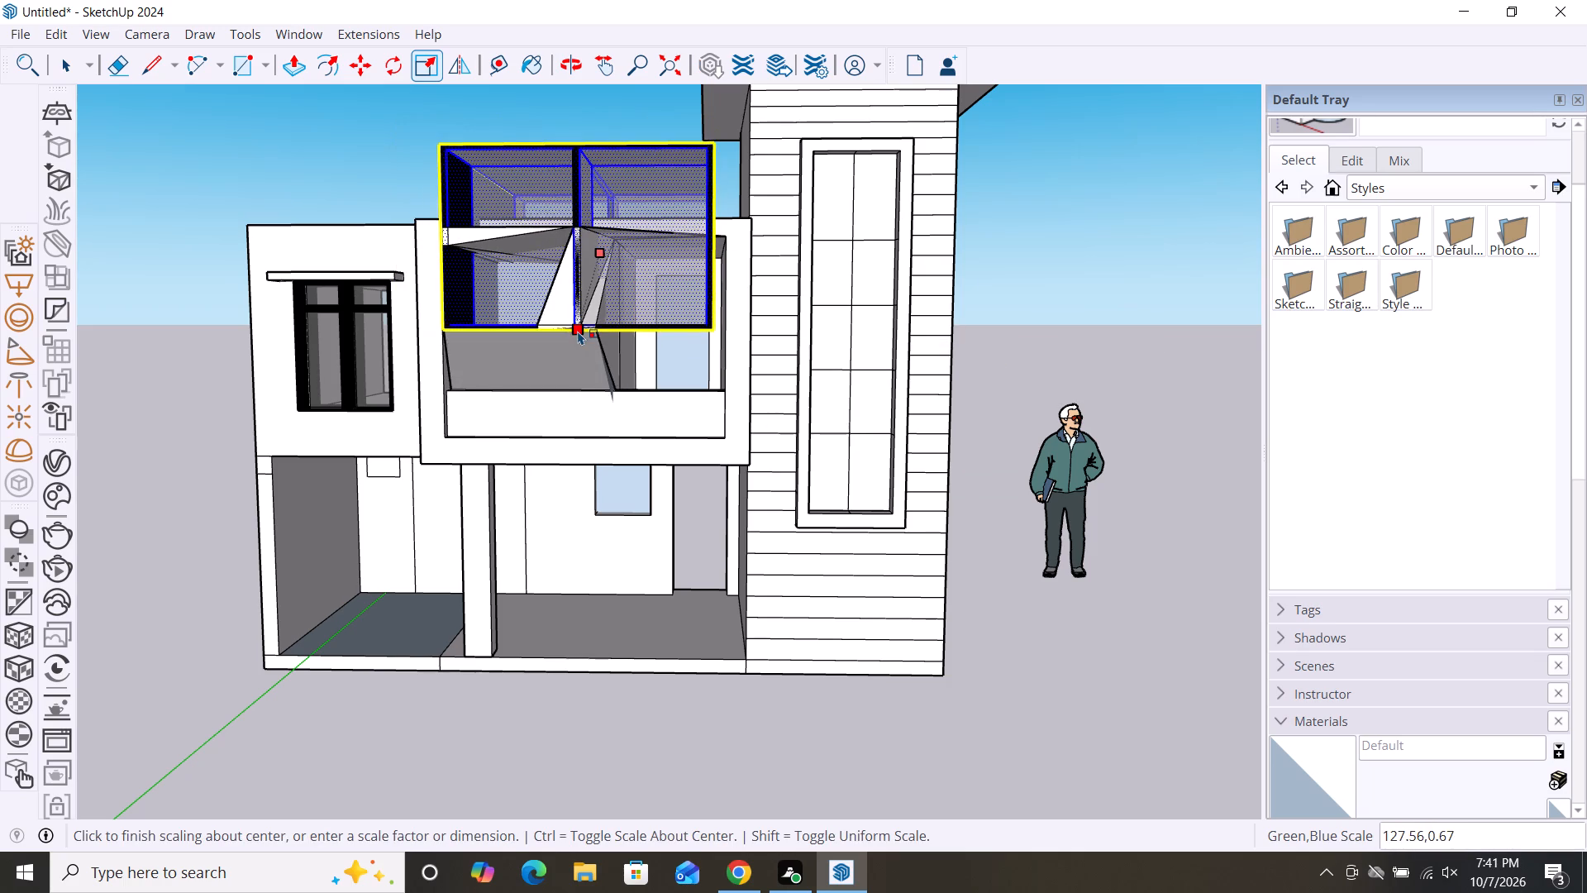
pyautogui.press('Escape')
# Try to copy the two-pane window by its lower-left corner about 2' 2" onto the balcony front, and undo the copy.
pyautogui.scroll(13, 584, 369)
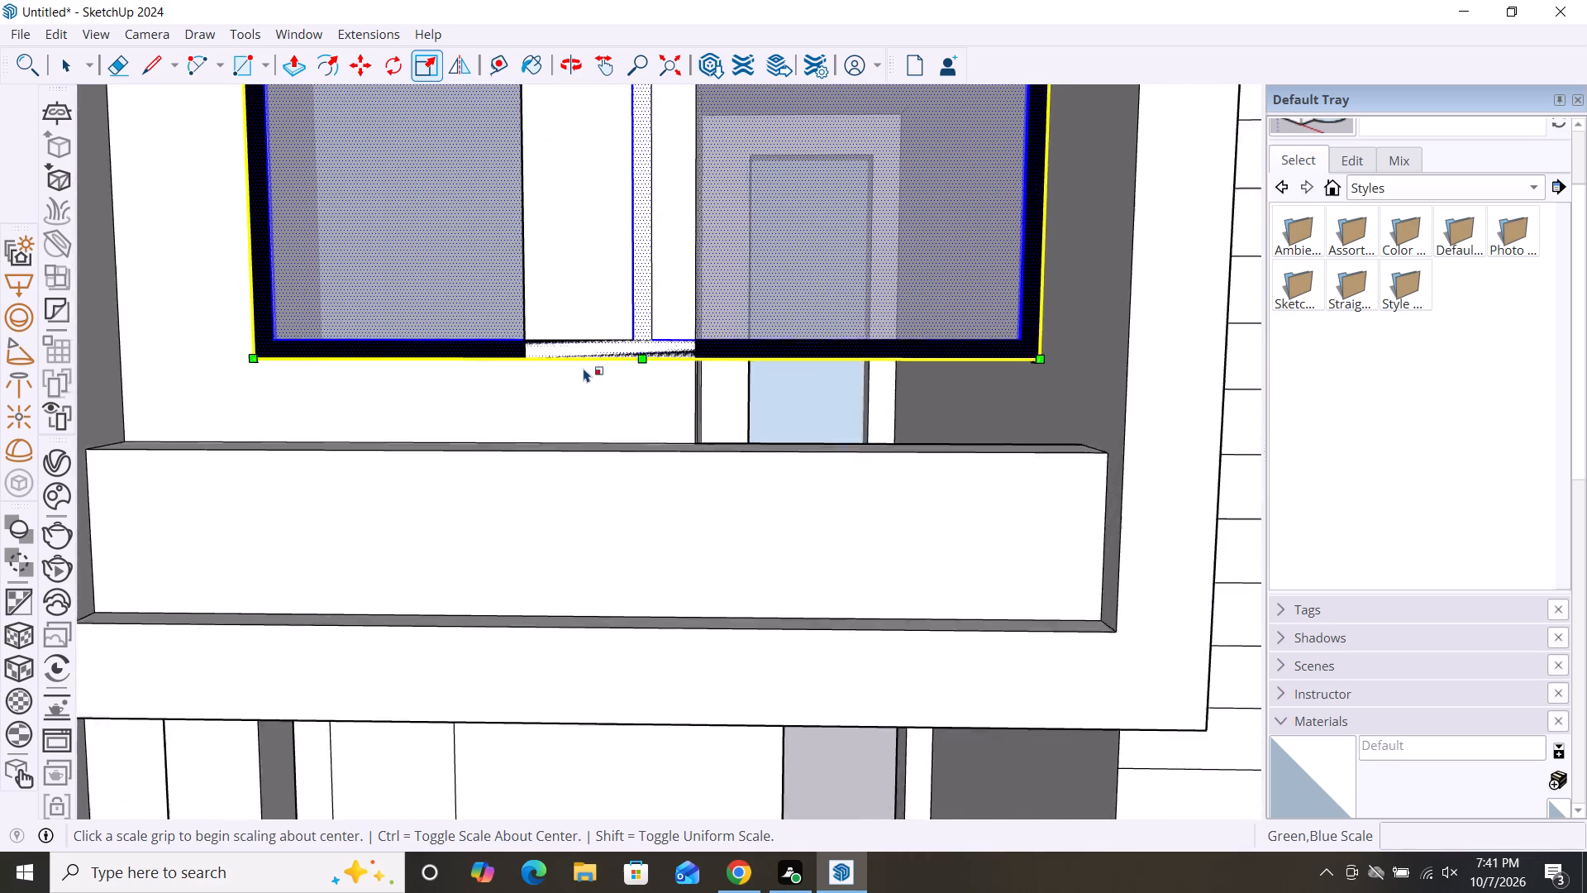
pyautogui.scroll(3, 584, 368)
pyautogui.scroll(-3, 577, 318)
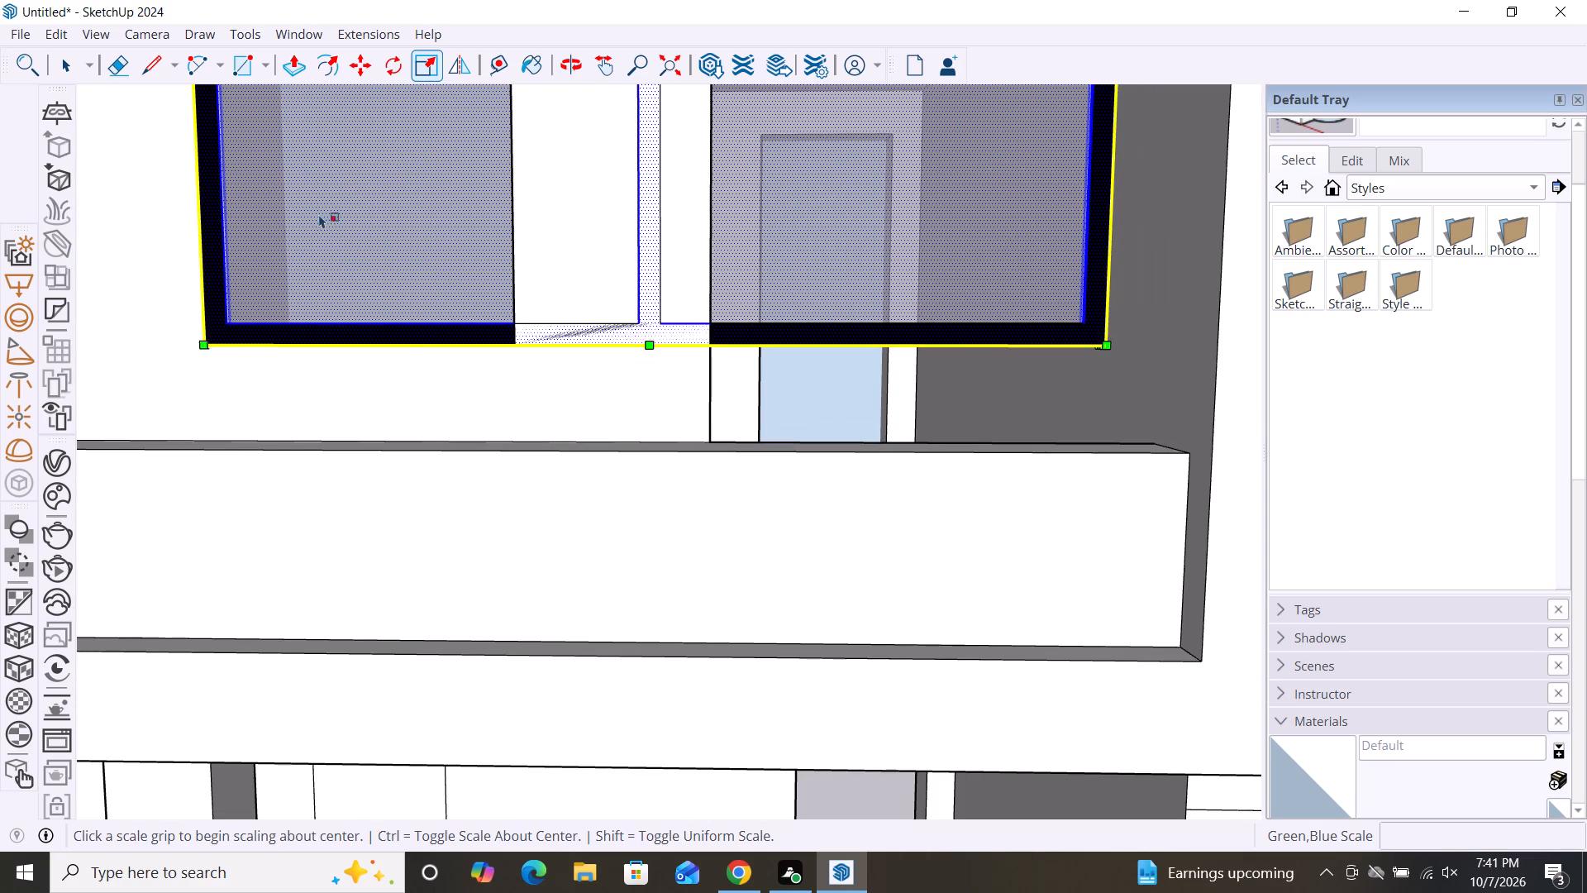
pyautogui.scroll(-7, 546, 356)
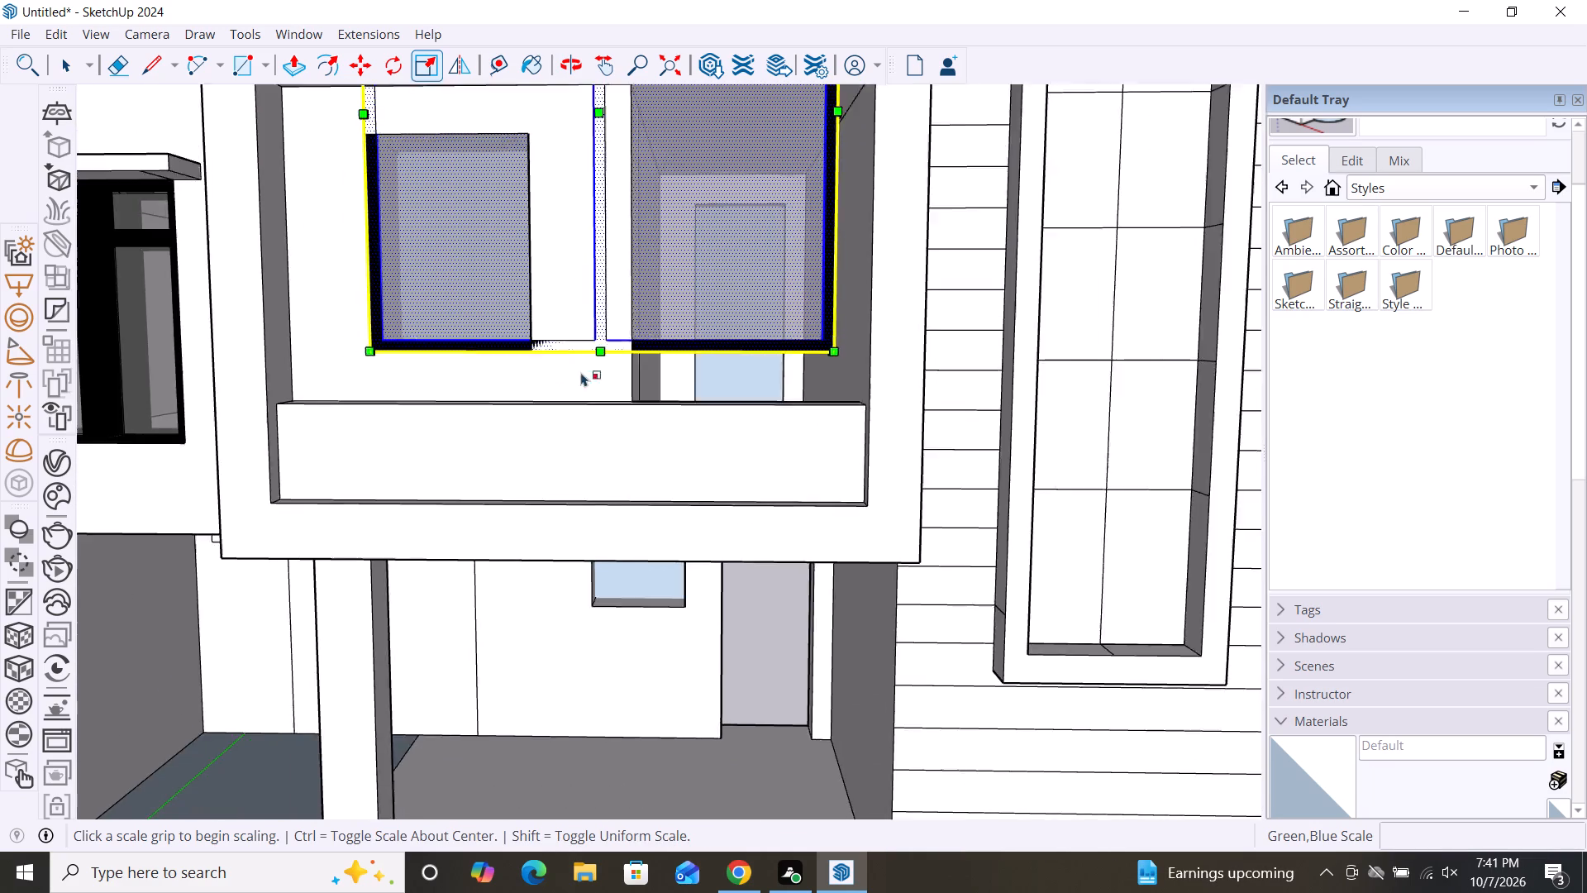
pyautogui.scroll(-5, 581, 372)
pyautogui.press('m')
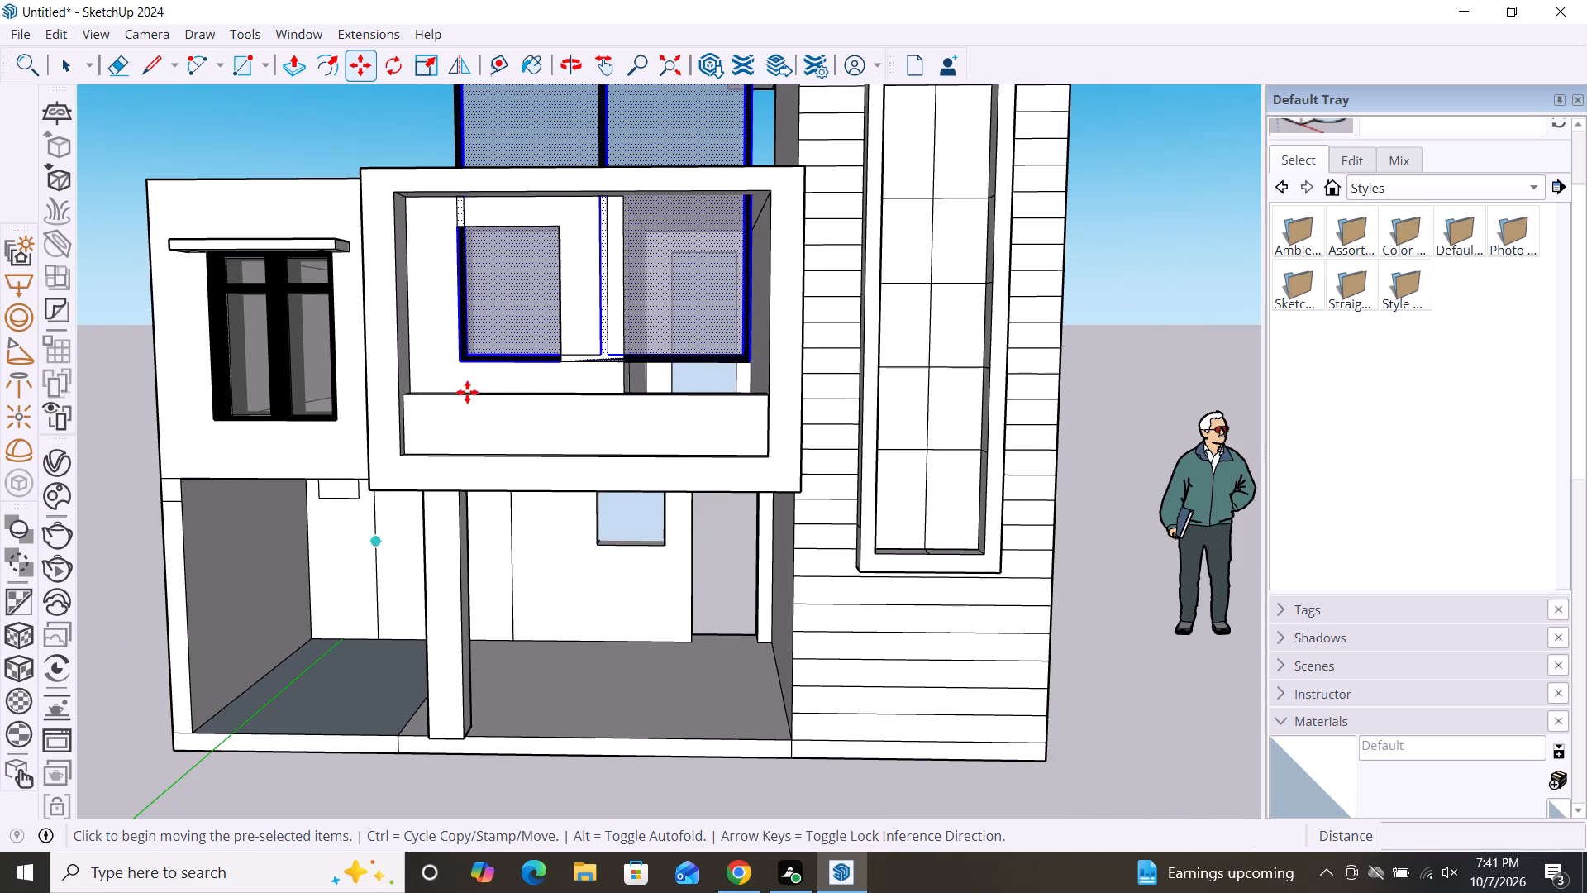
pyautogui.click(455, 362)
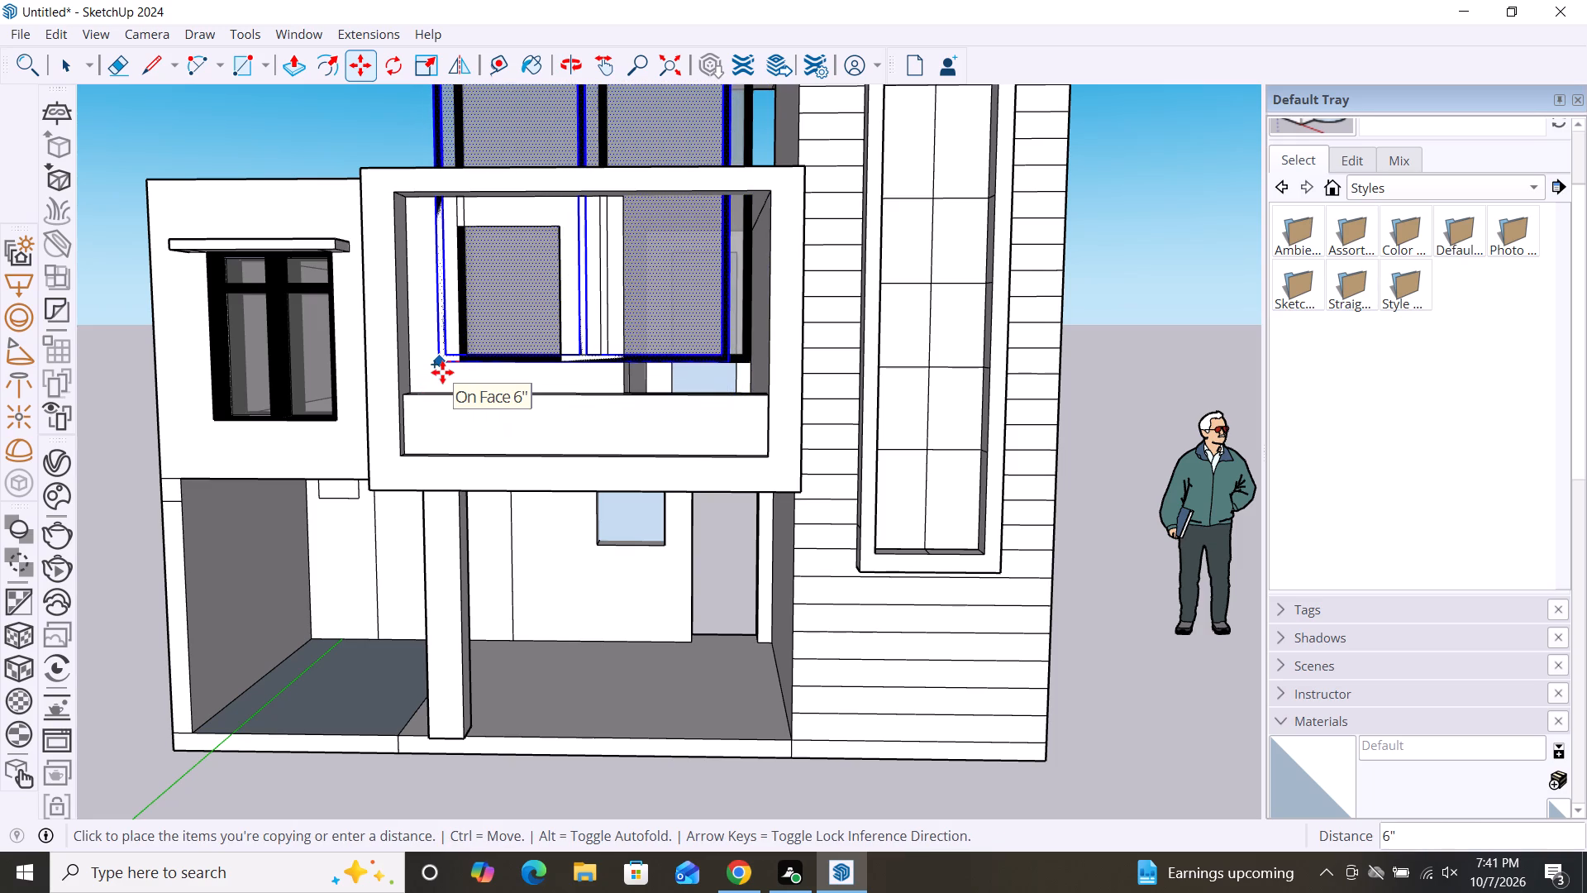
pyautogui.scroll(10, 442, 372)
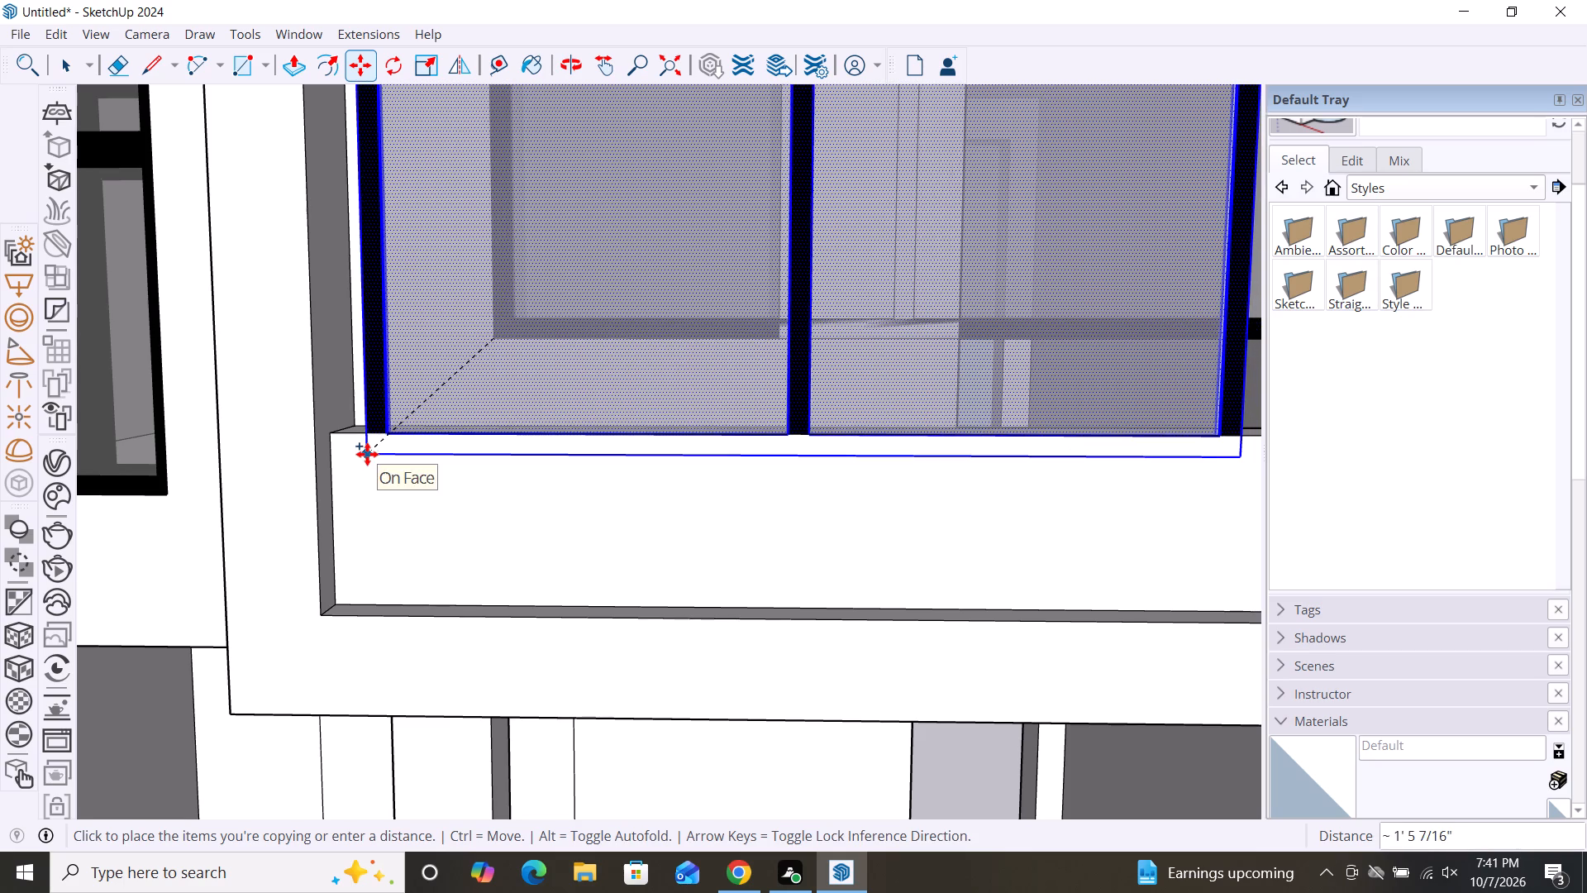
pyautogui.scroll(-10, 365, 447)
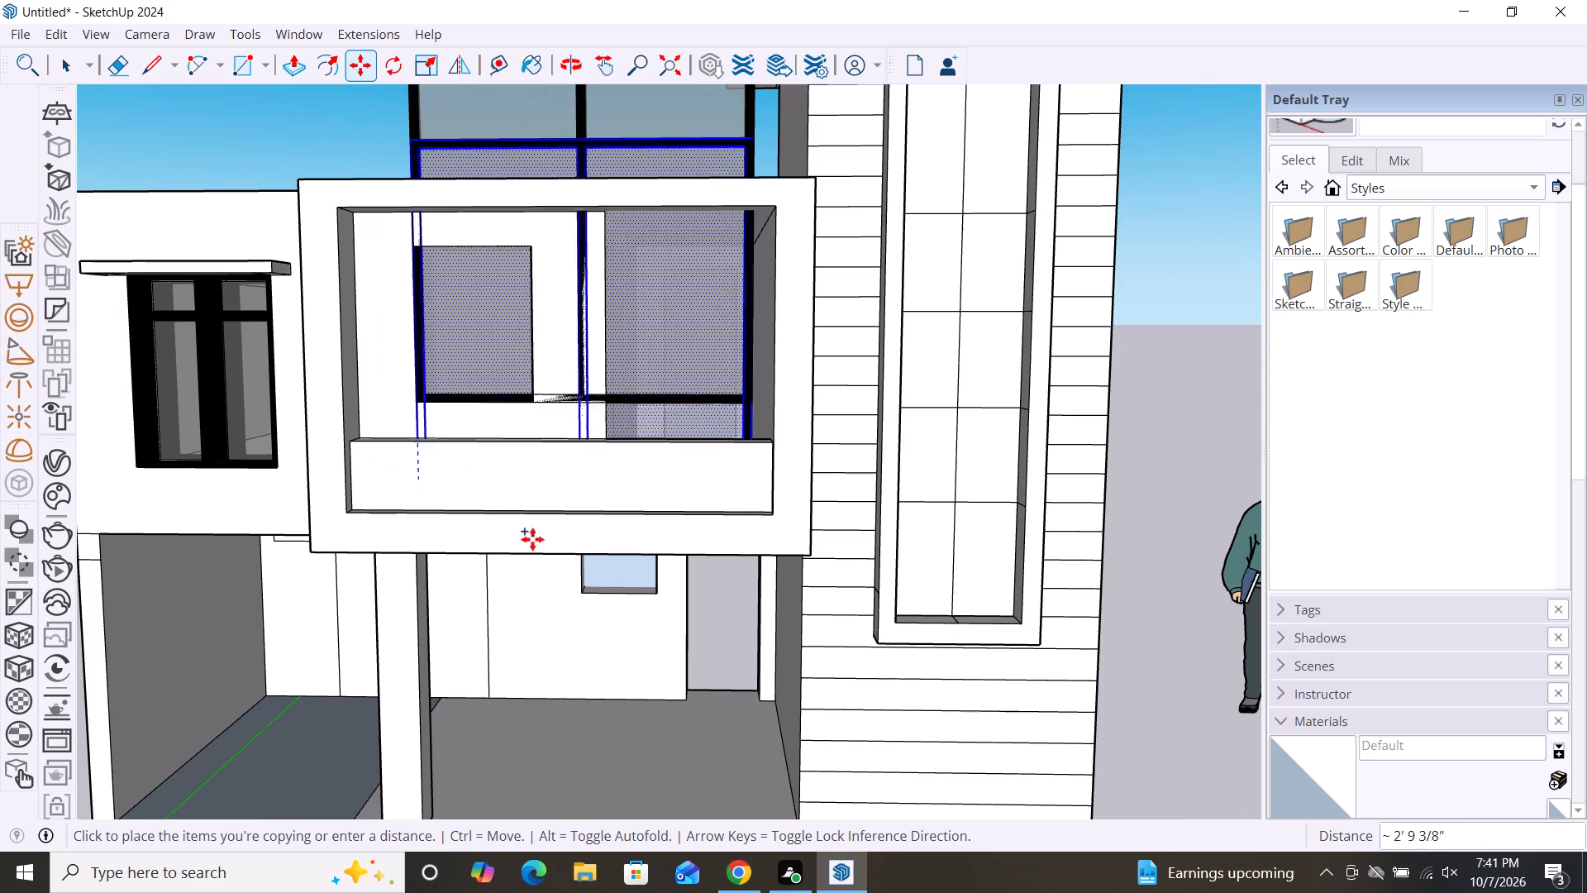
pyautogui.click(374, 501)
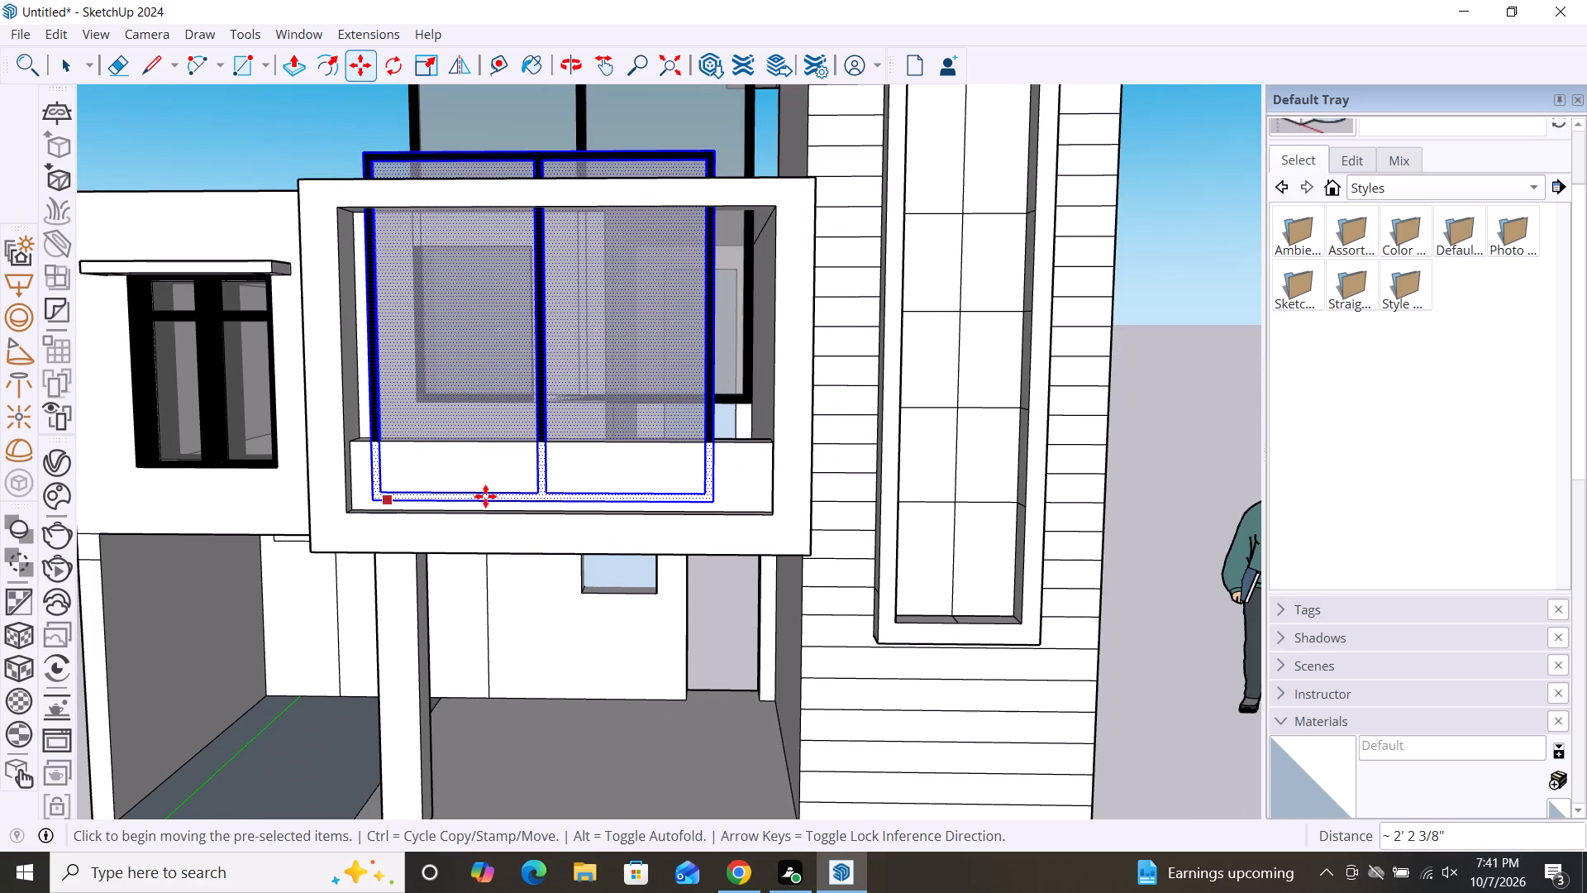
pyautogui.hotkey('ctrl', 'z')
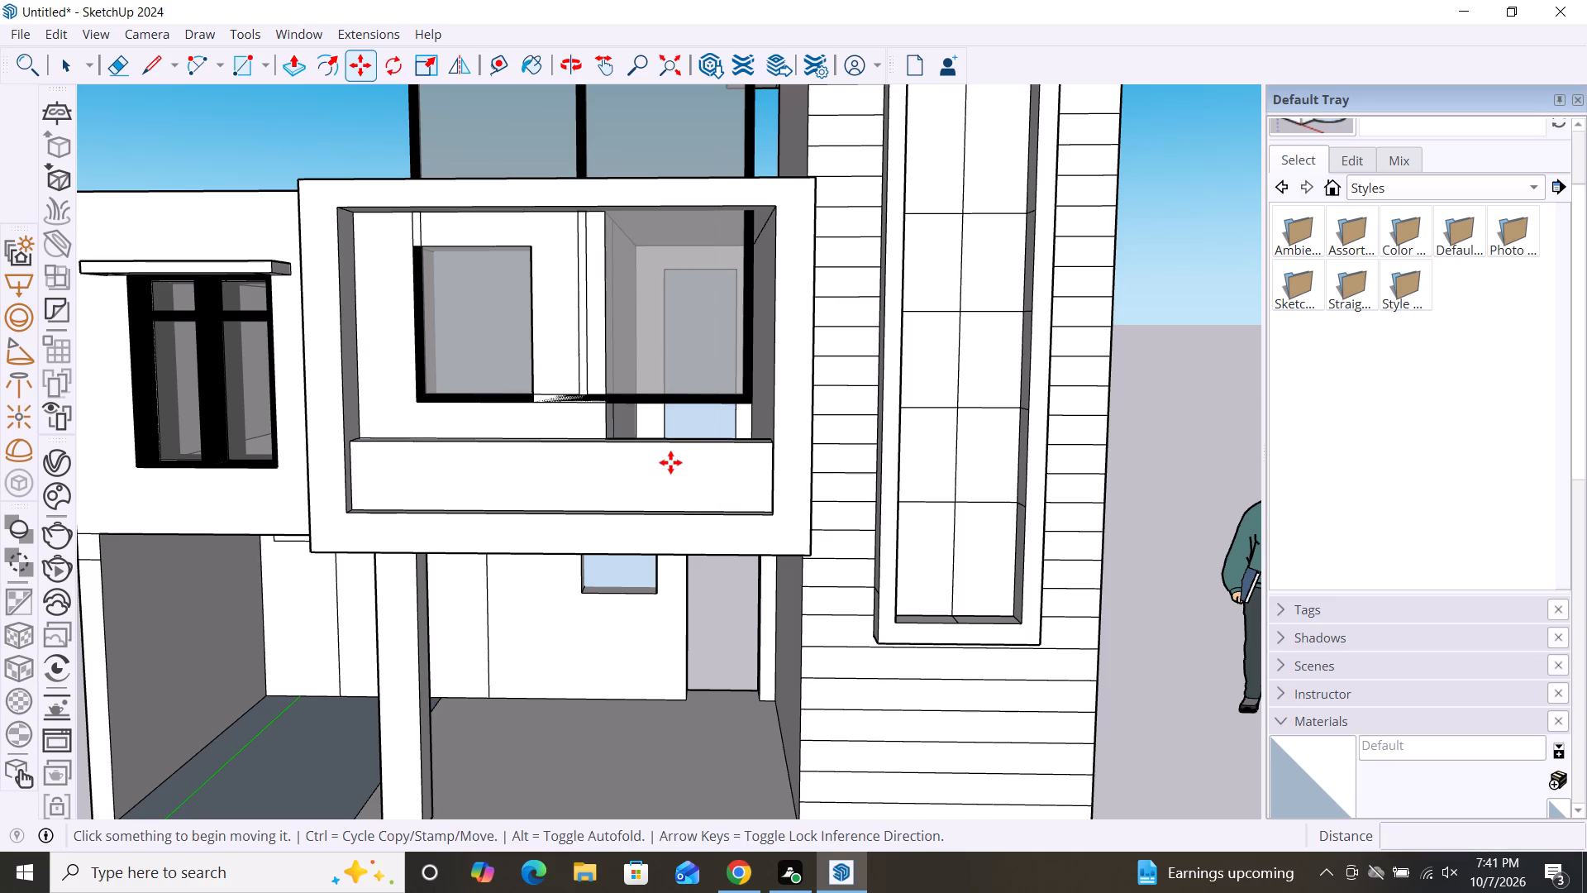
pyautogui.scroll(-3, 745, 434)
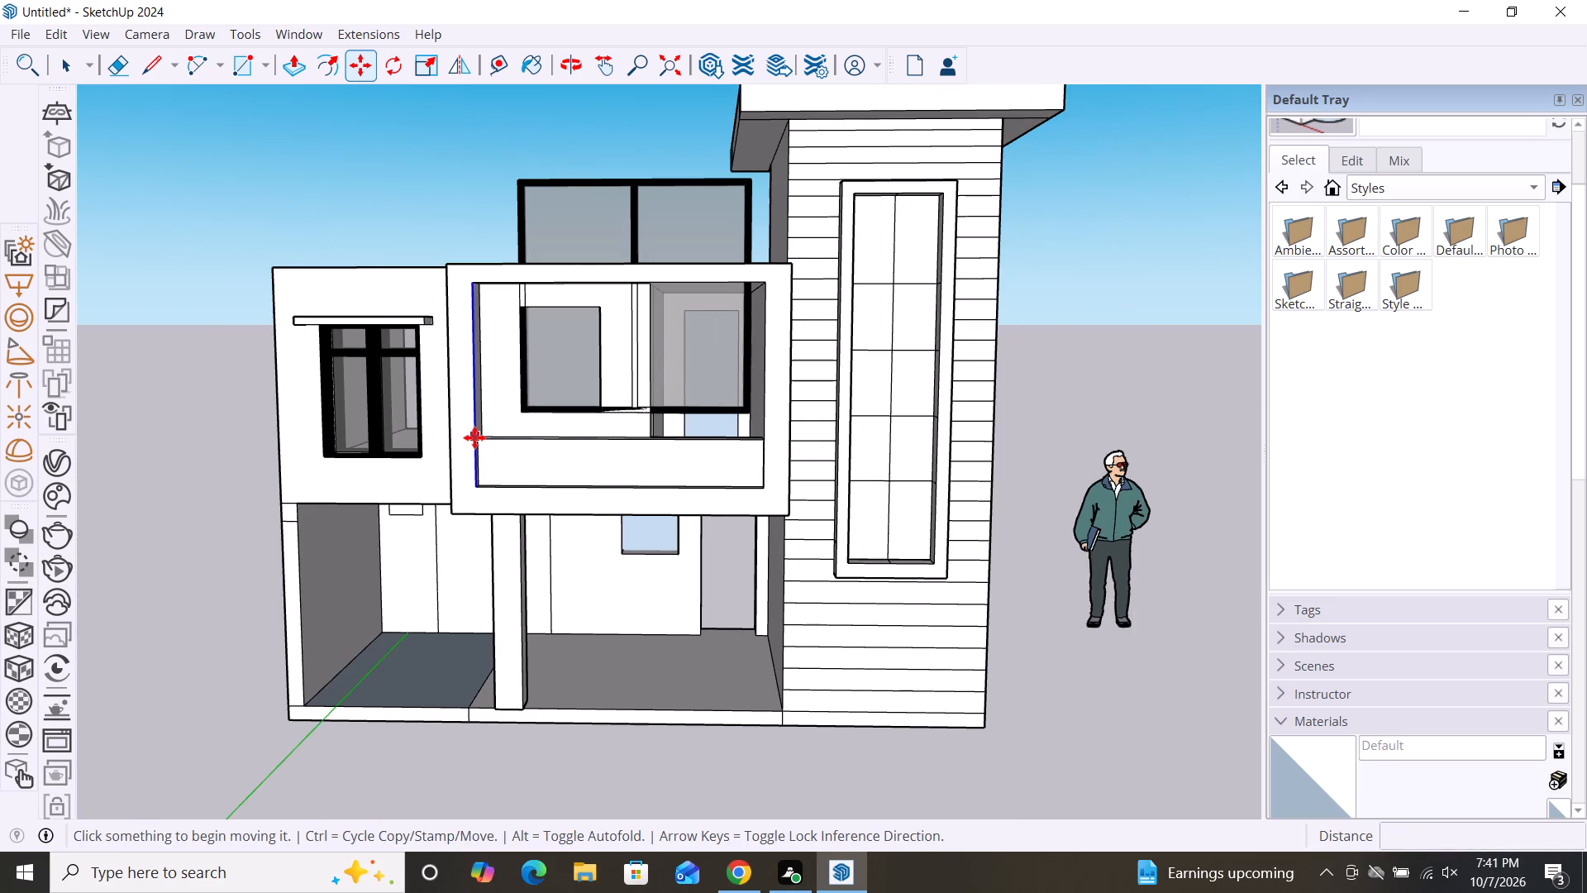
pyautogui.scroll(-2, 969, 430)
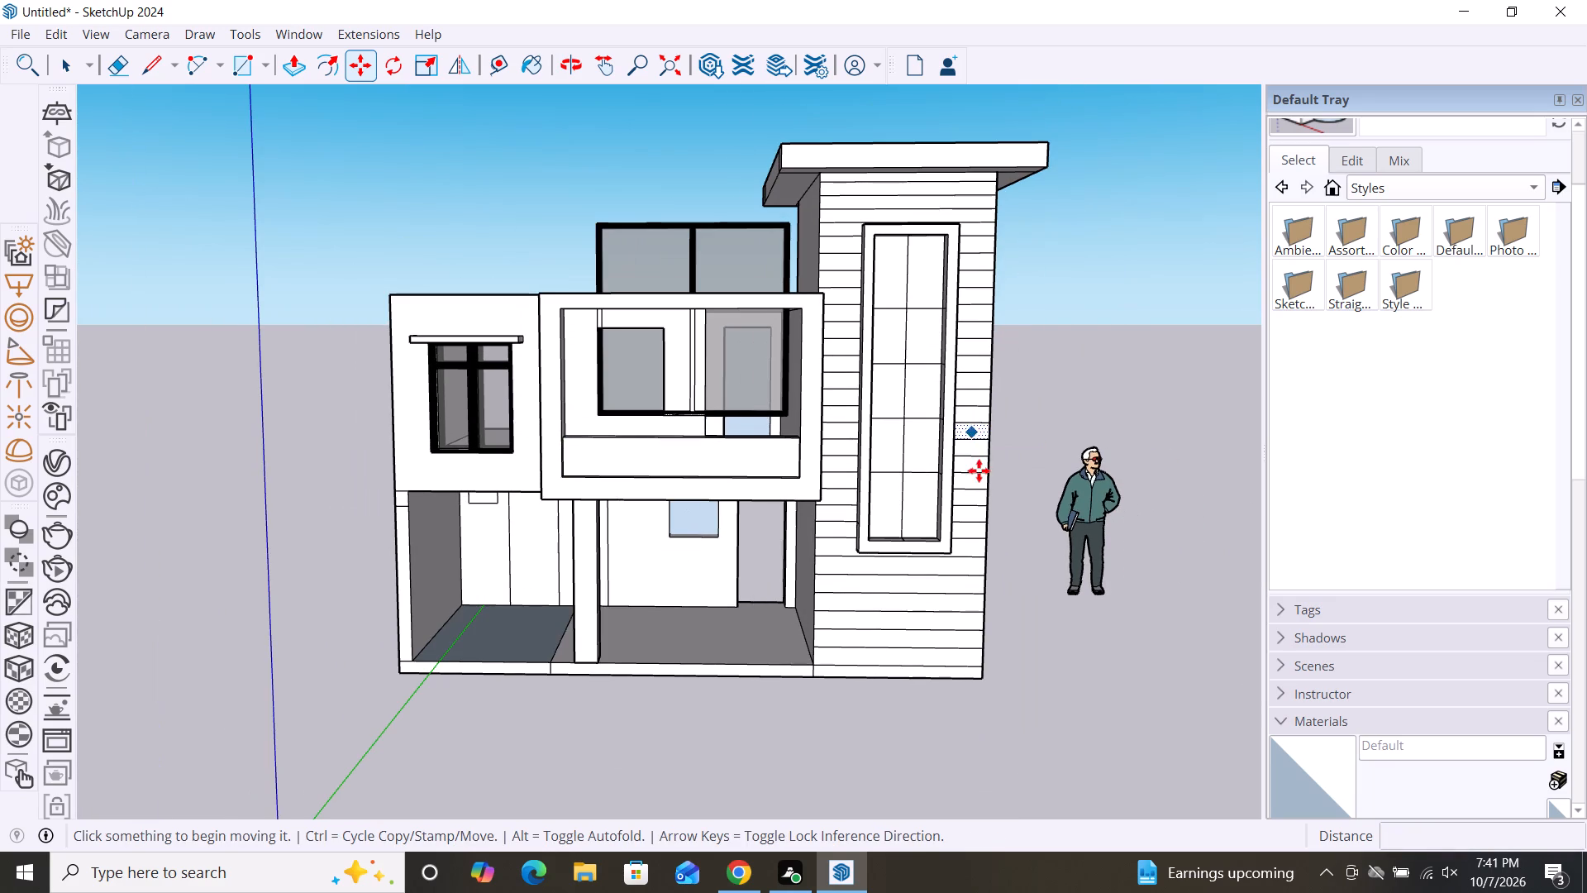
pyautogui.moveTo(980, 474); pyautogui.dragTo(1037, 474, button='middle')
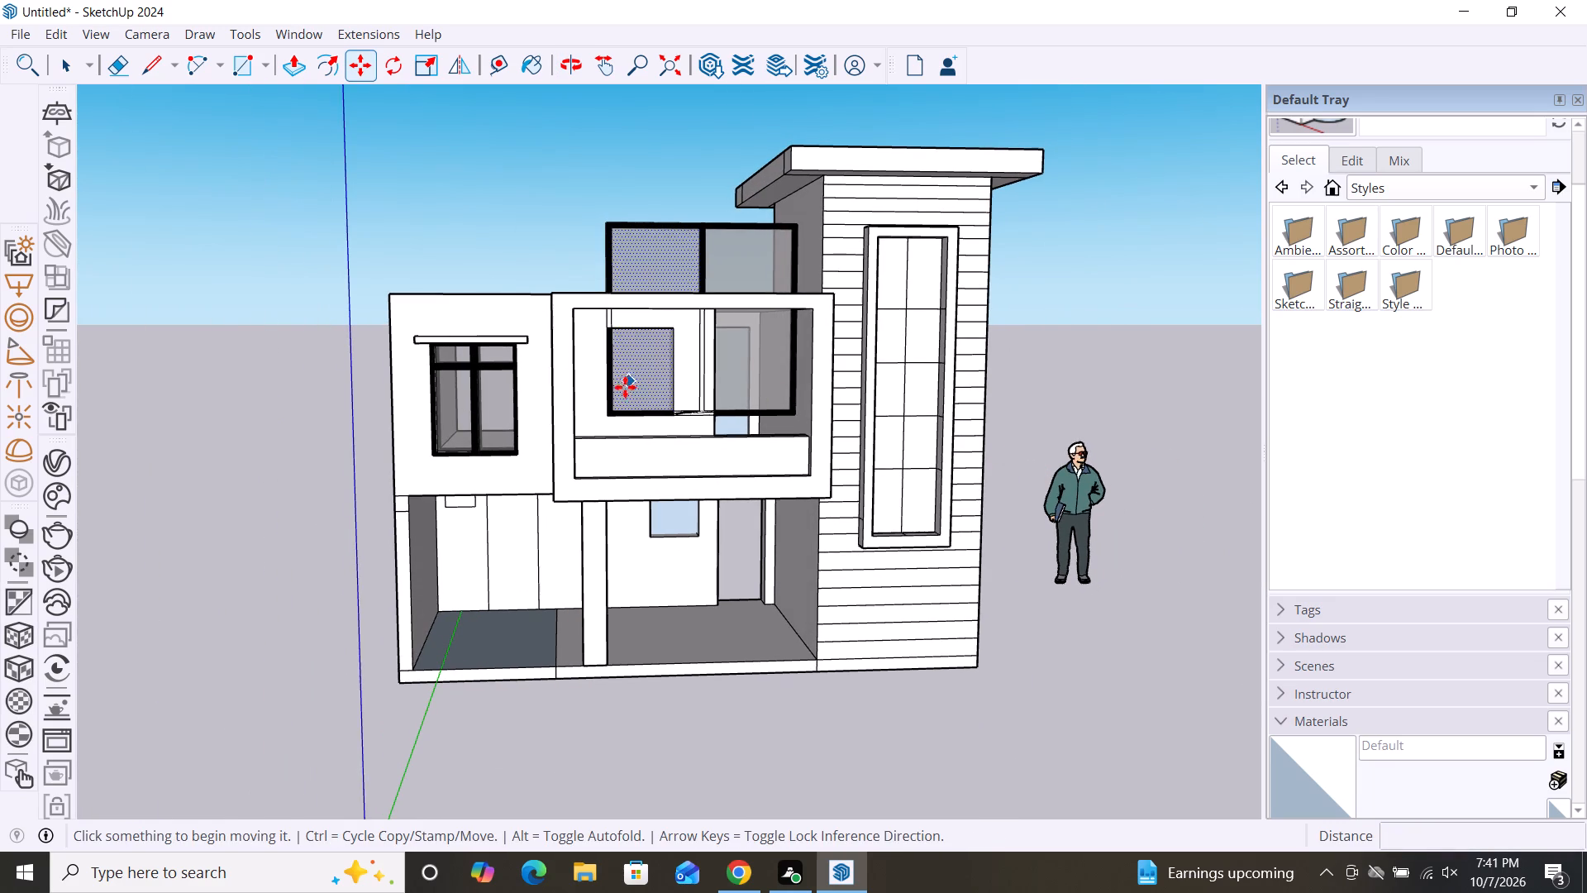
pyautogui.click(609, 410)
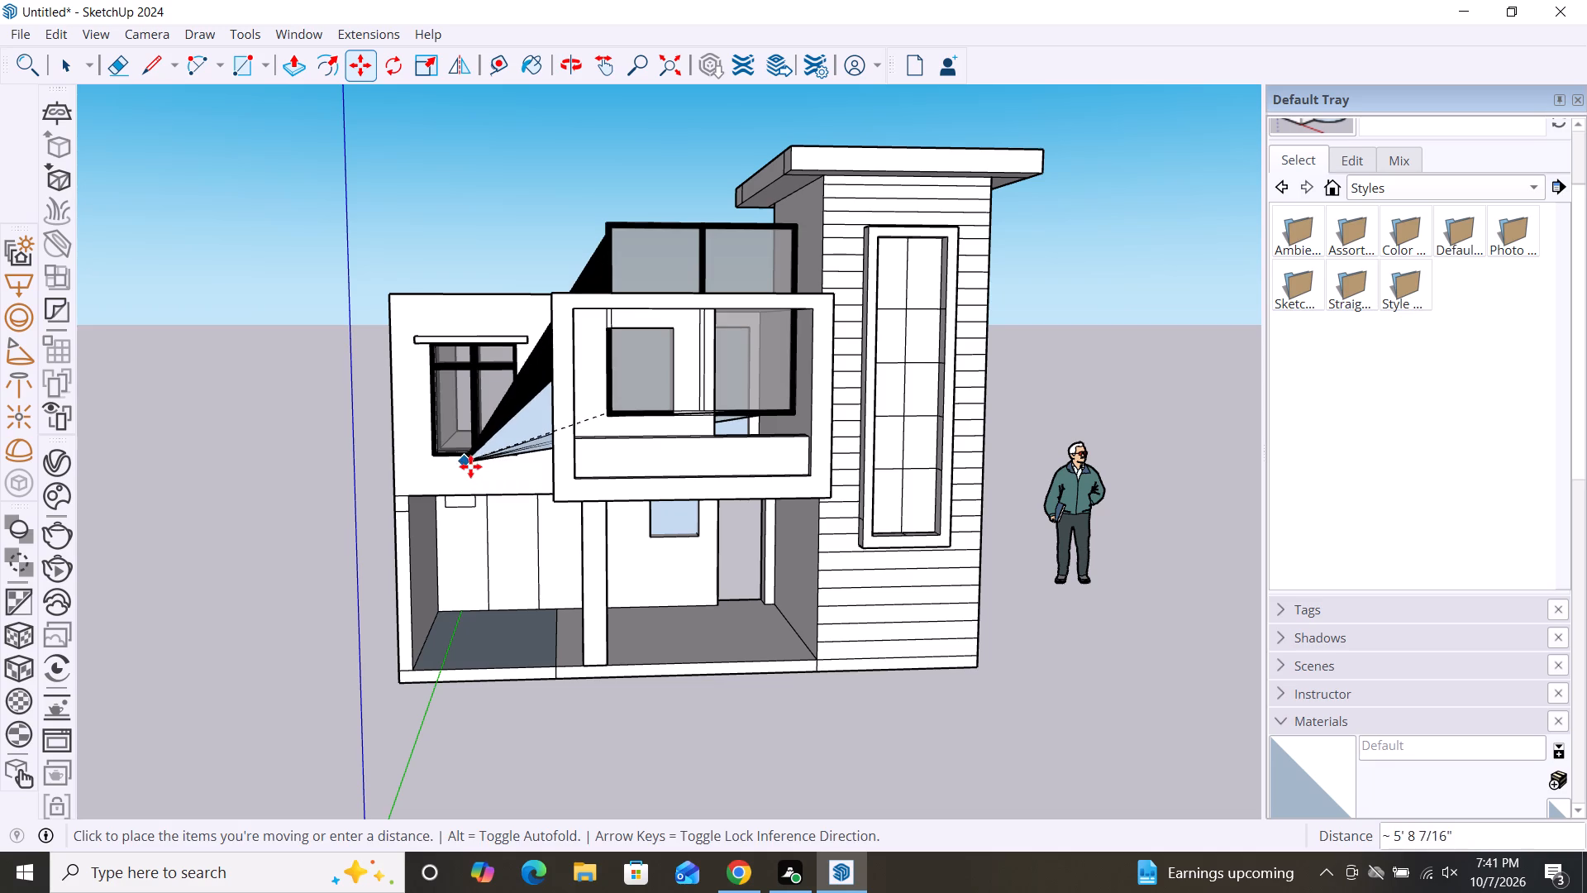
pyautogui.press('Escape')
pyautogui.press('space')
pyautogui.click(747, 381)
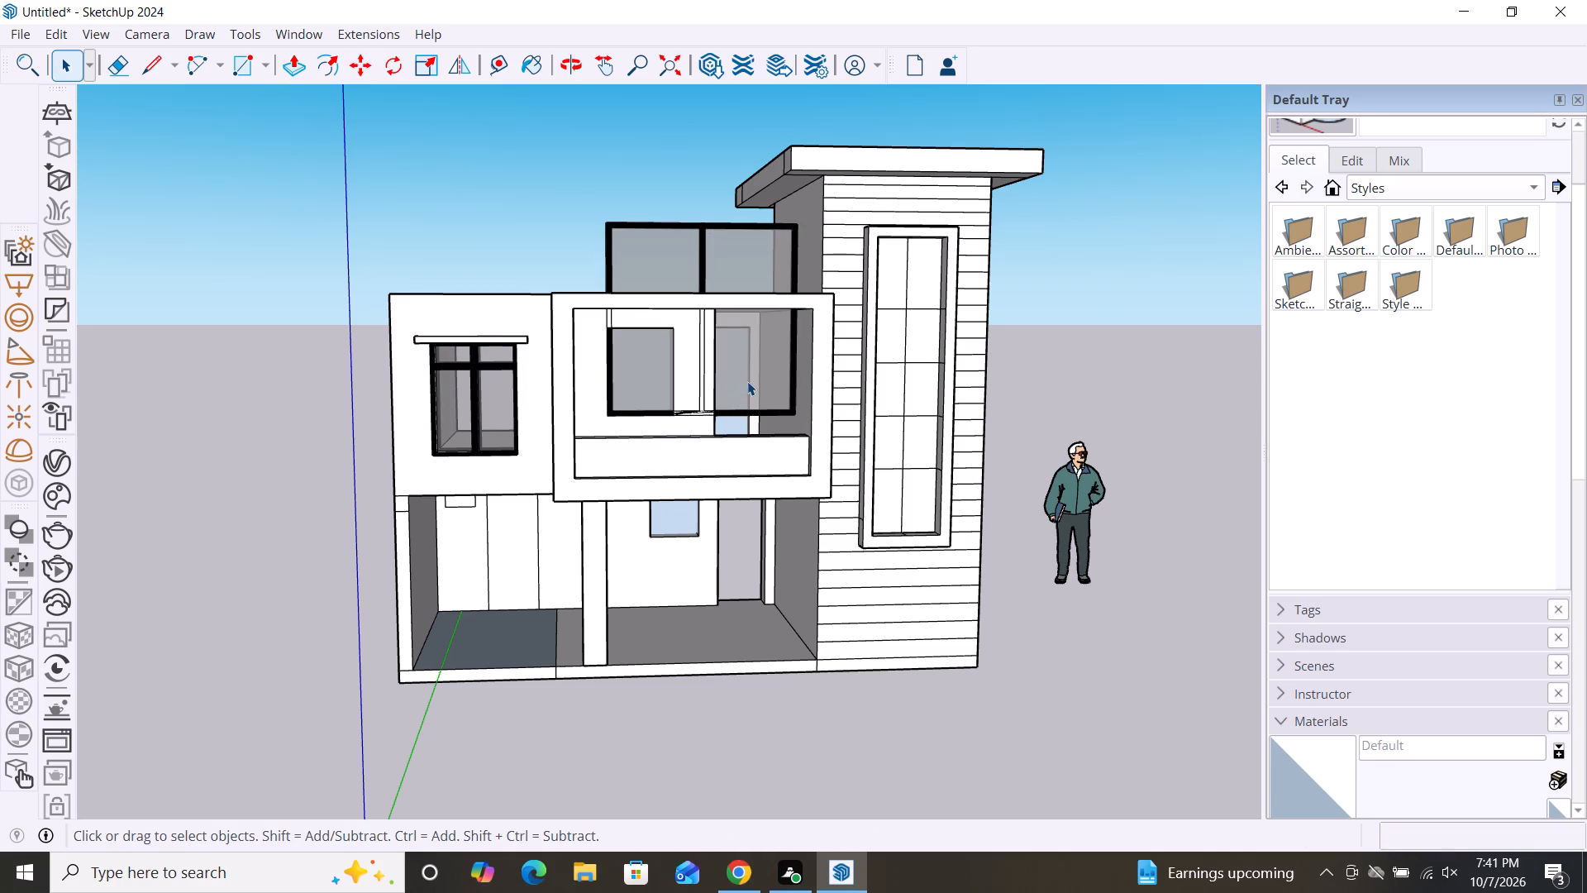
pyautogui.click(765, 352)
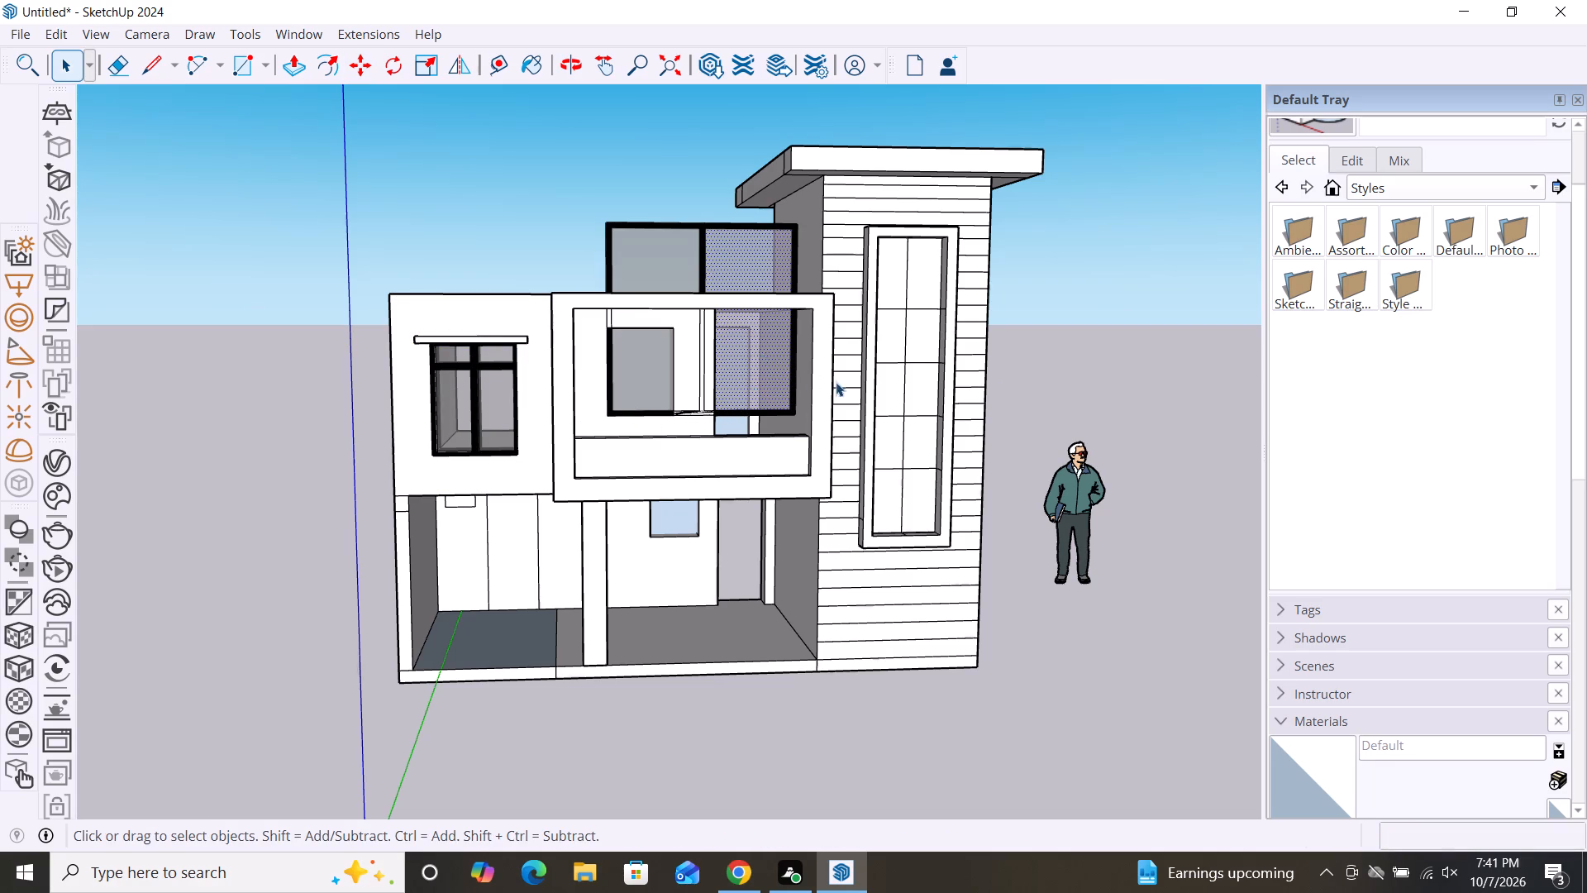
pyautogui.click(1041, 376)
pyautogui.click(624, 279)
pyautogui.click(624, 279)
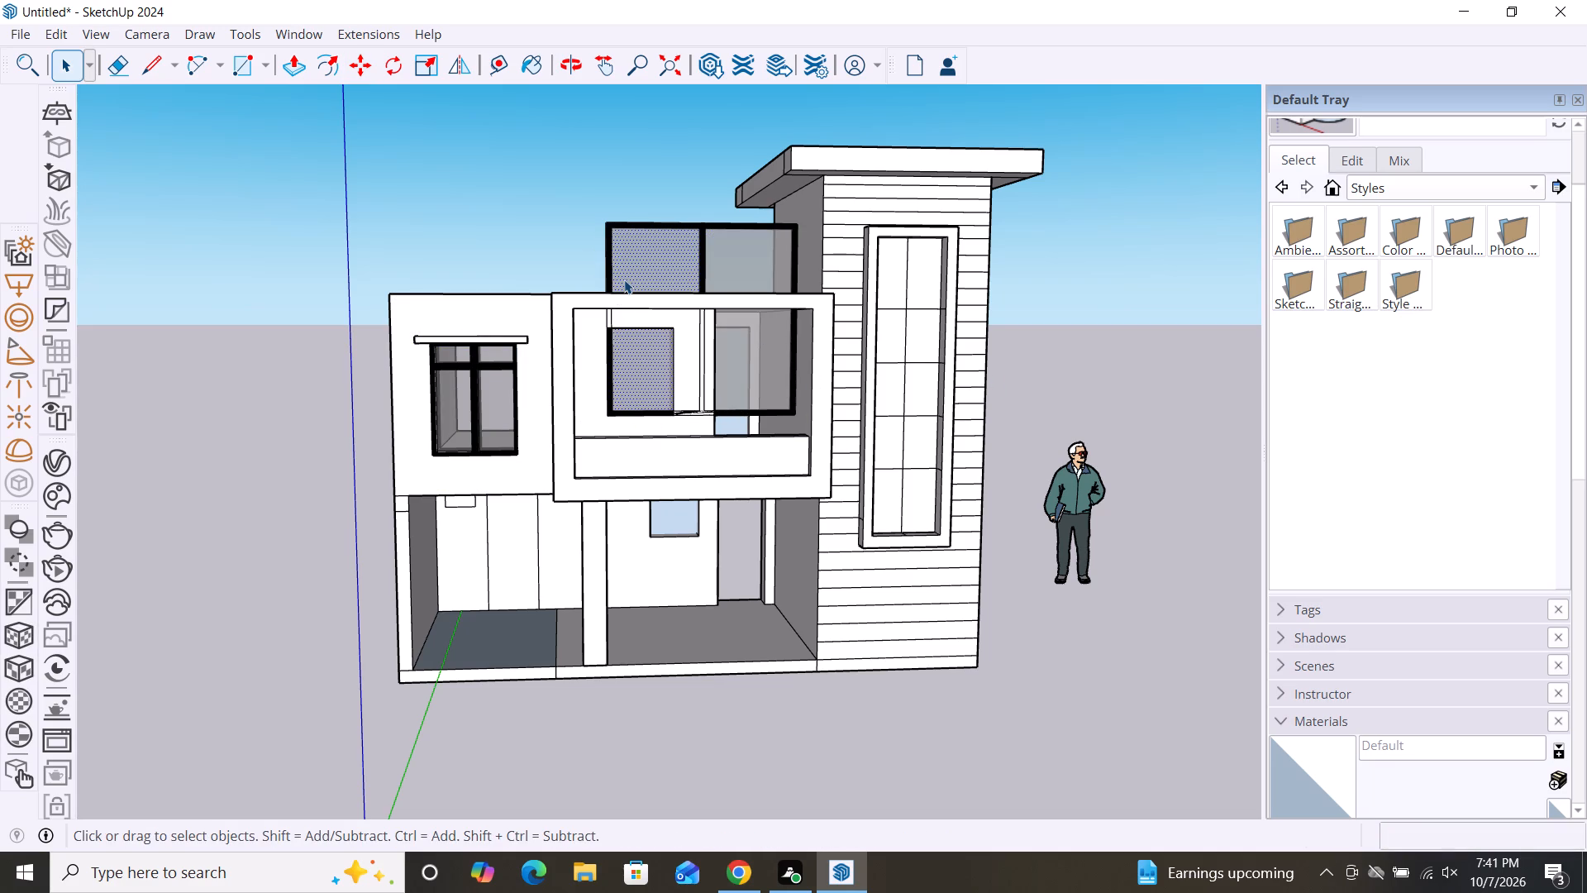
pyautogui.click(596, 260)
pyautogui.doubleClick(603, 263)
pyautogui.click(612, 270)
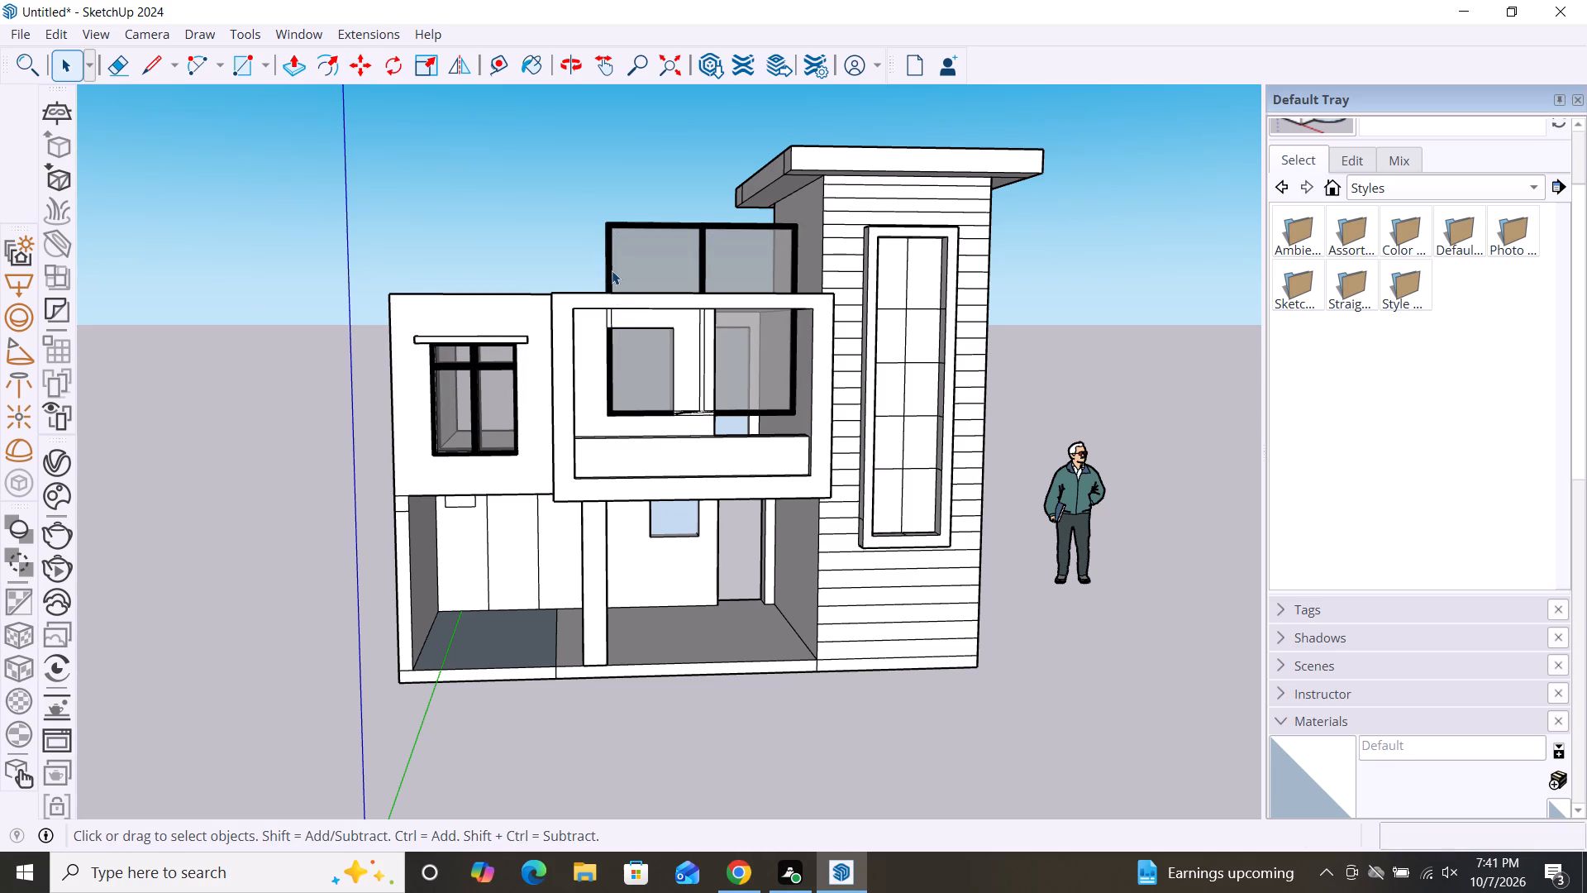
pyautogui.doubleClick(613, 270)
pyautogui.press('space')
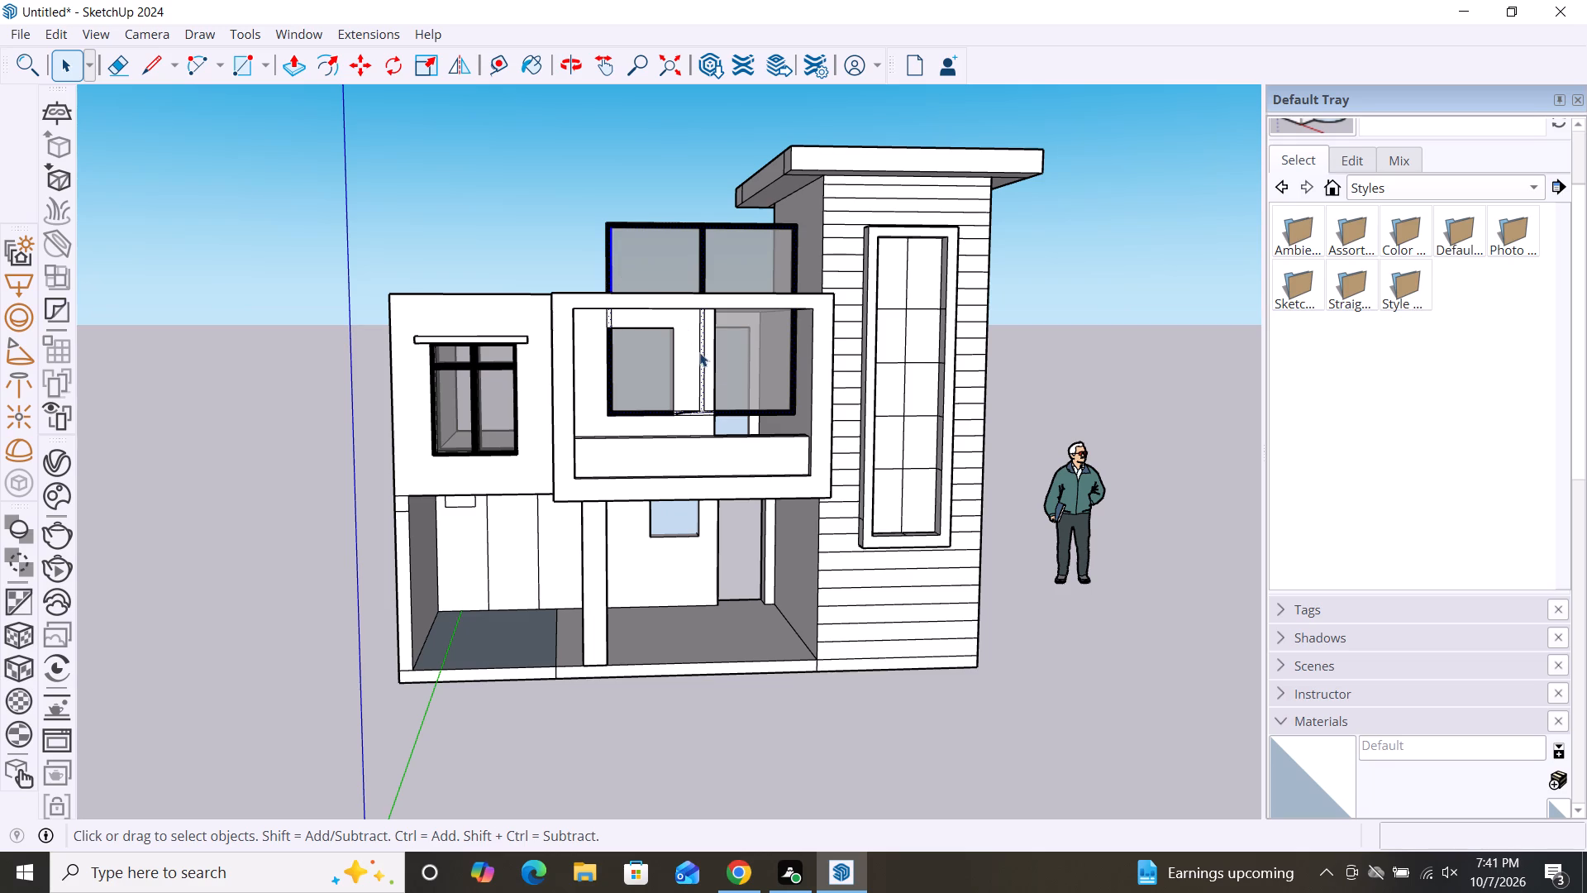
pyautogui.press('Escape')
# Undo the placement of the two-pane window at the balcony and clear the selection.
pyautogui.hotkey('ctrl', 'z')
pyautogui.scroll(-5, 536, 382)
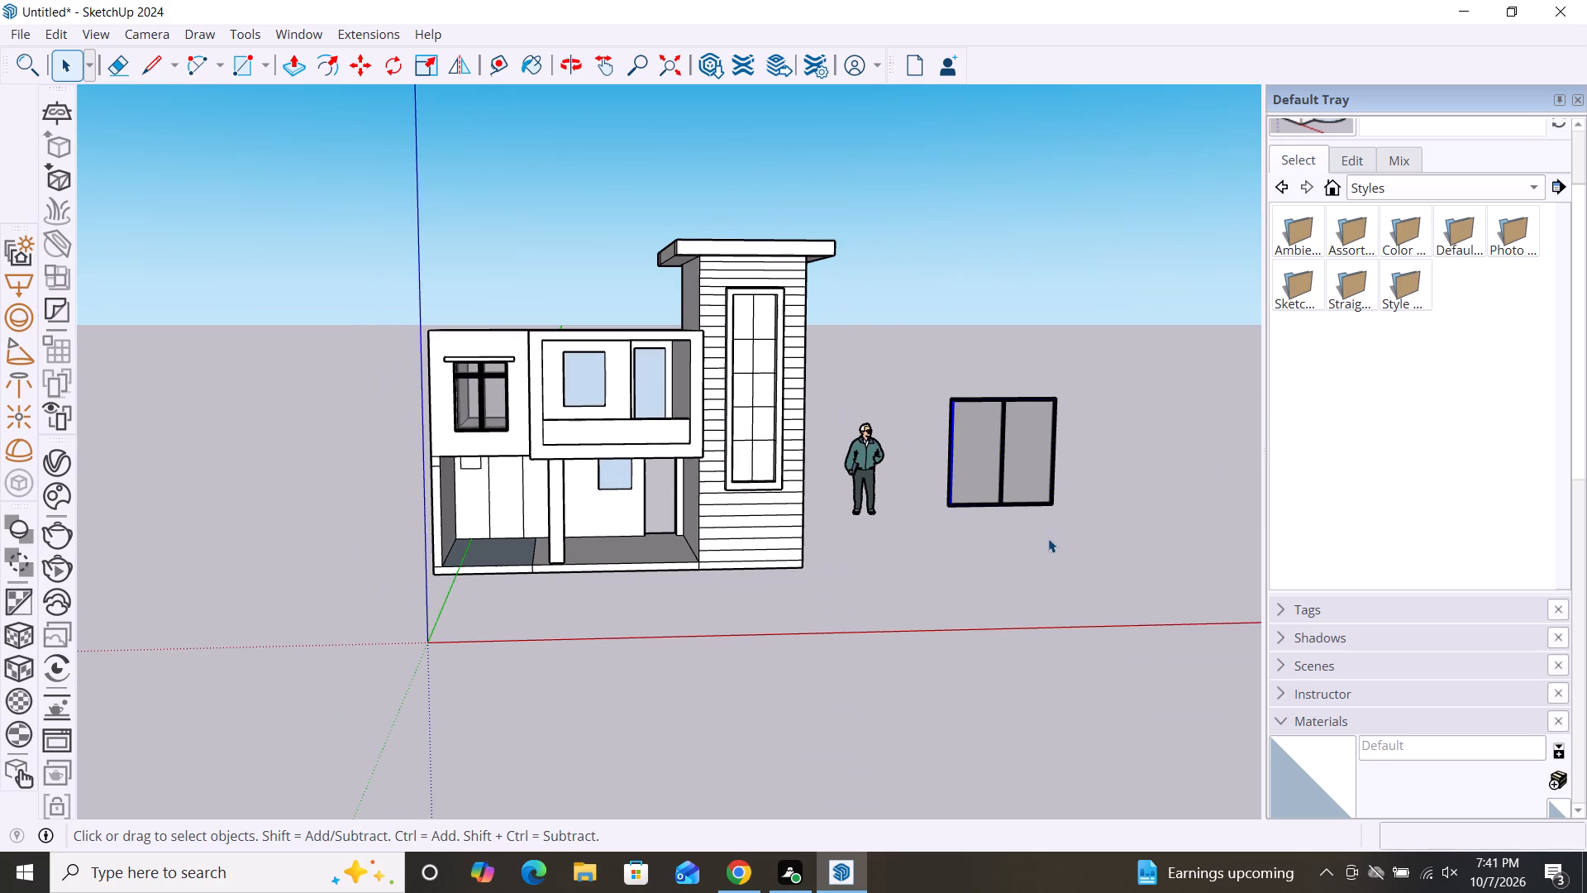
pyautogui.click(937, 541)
# Import the jendela window model from Downloads and place it on the ground beyond the two-pane window.
pyautogui.click(8, 36)
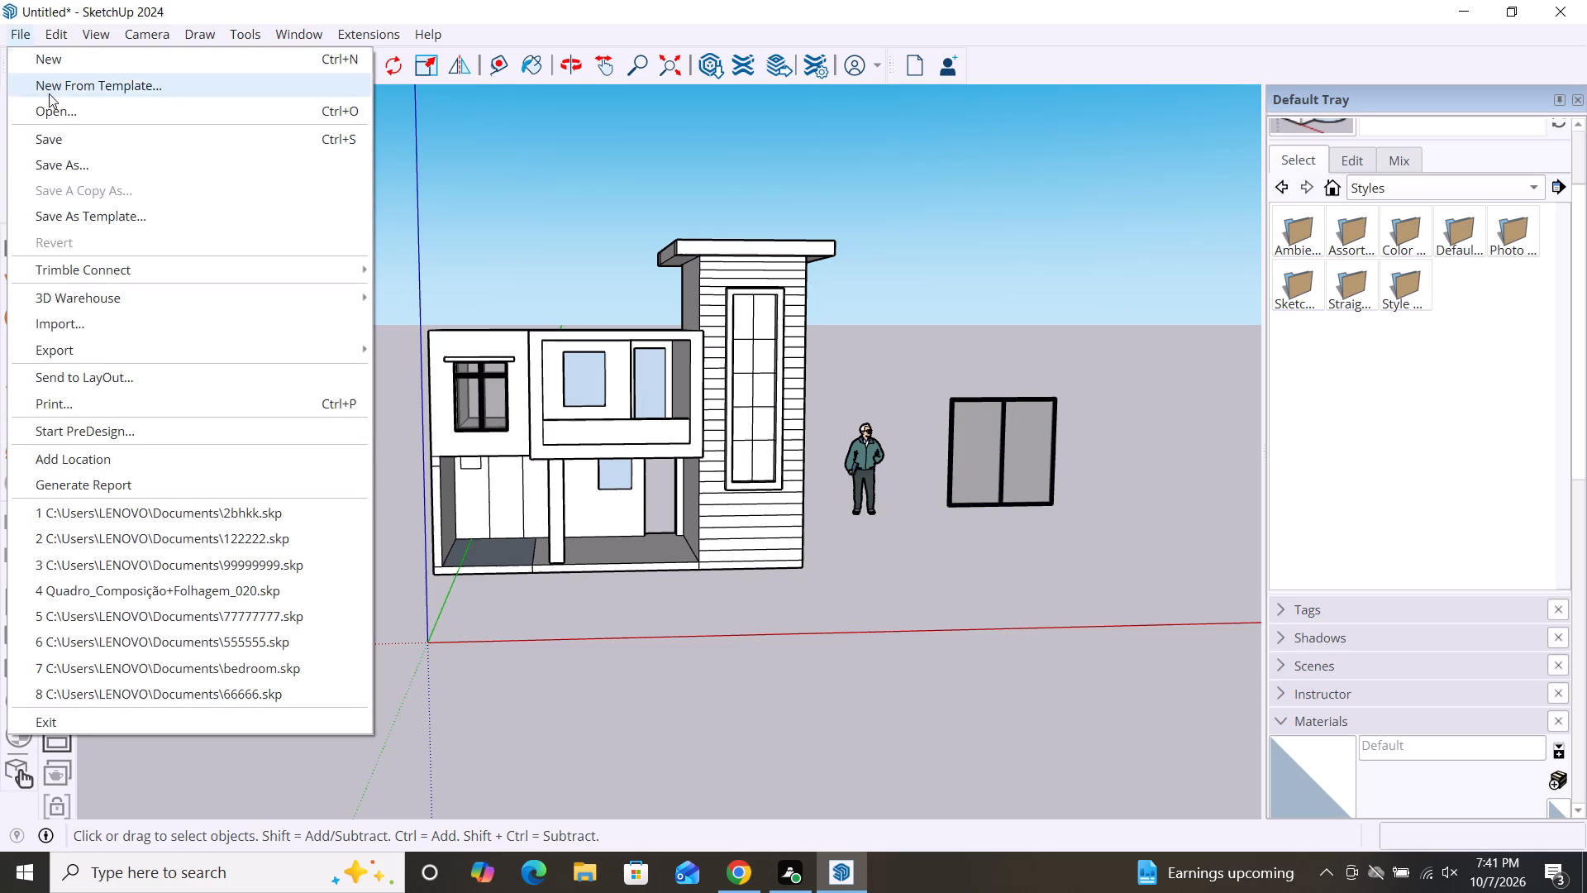
pyautogui.click(99, 330)
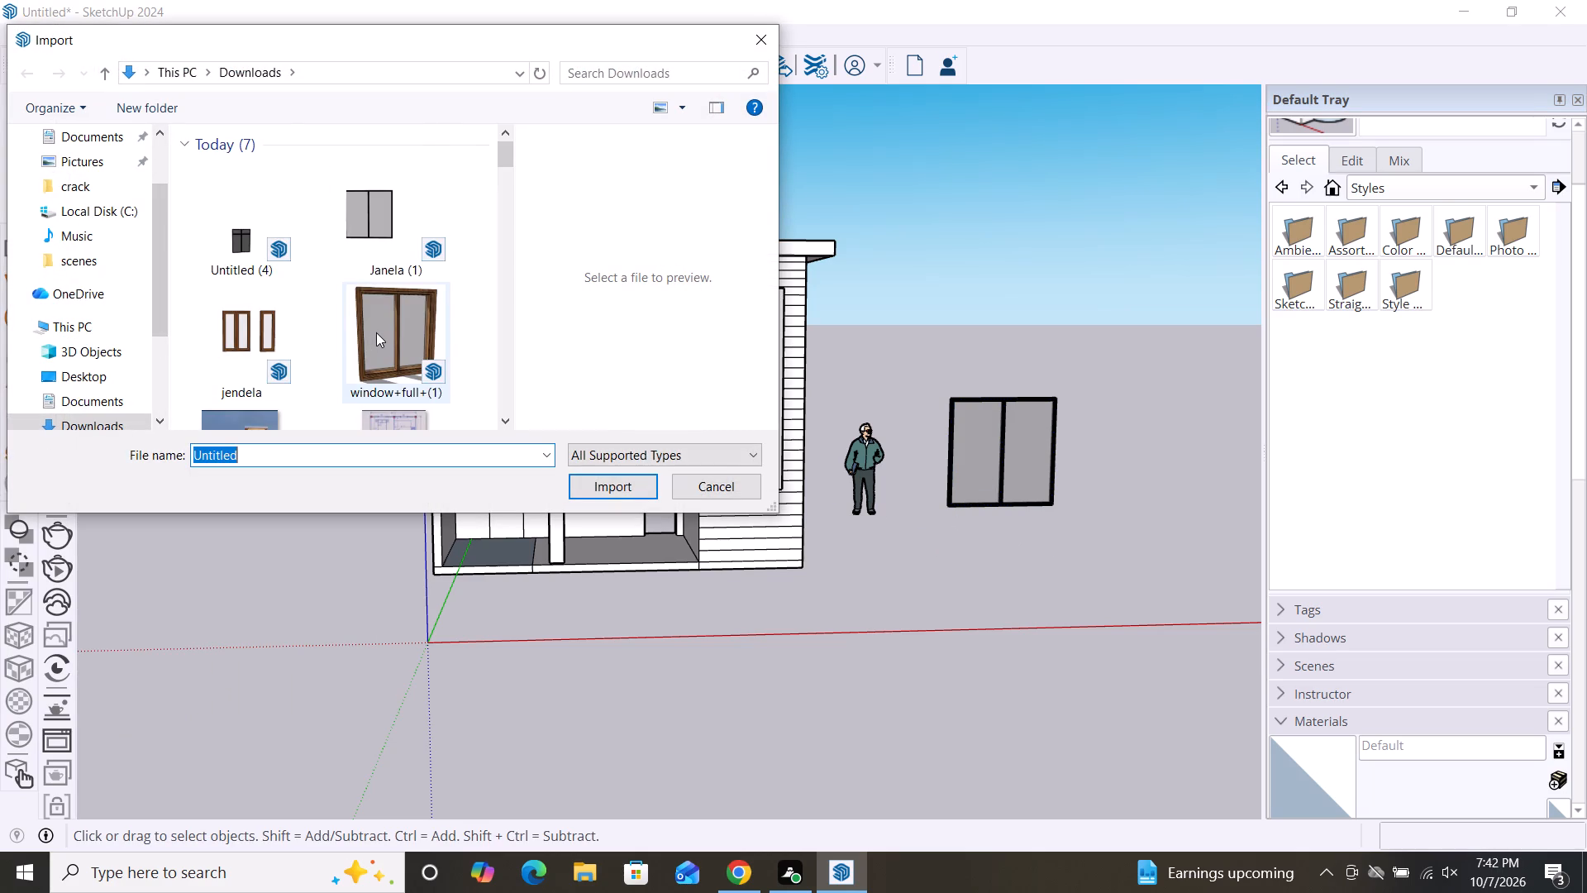
pyautogui.scroll(-3, 376, 332)
pyautogui.scroll(3, 375, 327)
pyautogui.click(264, 342)
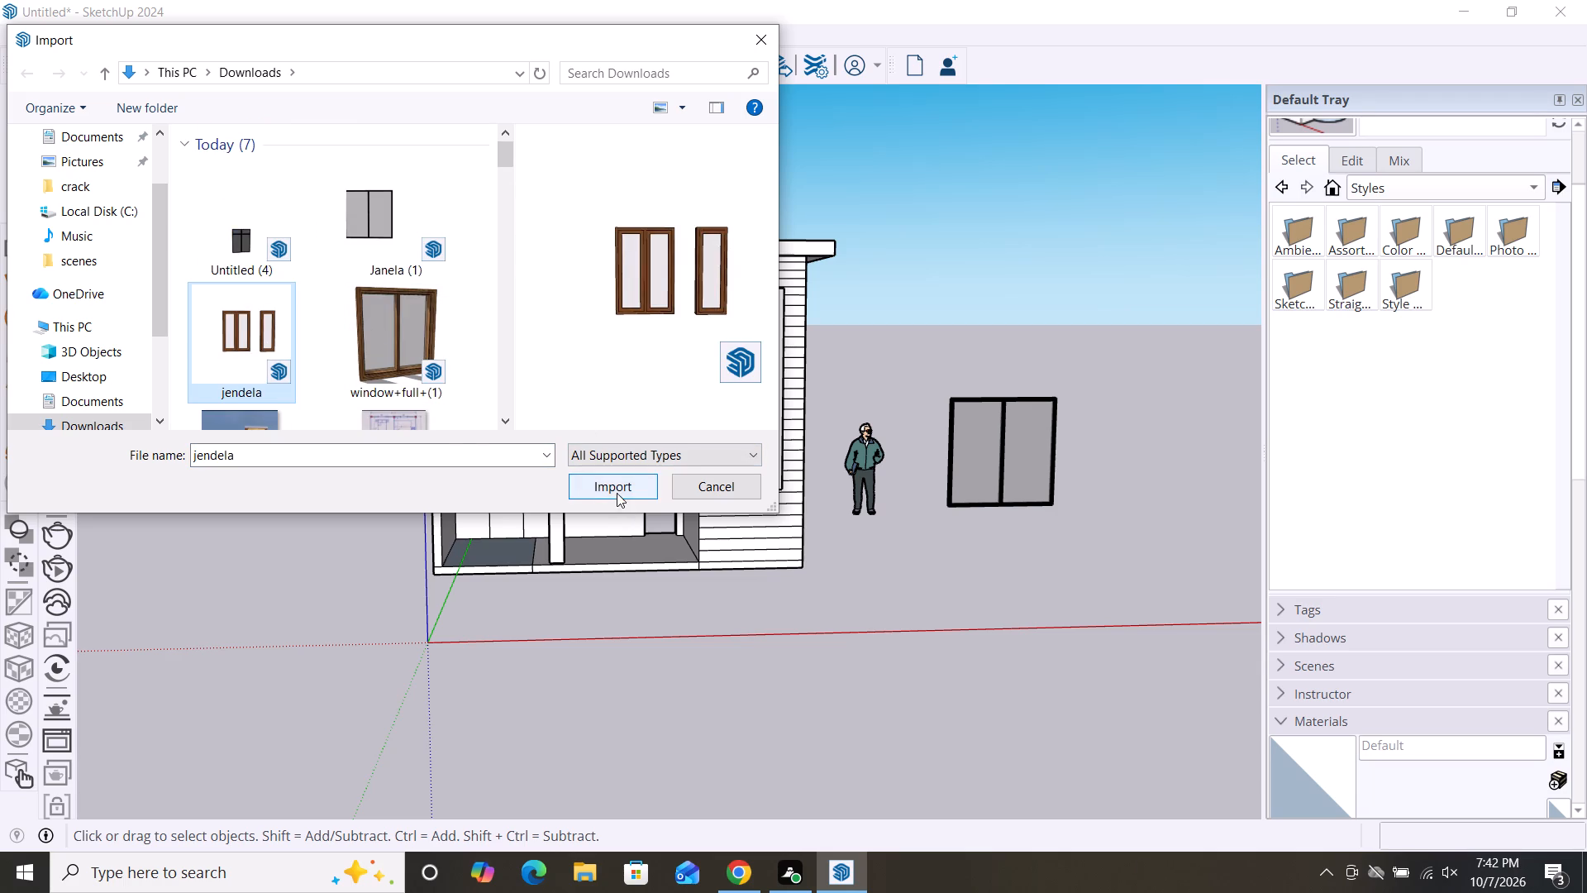
pyautogui.click(617, 487)
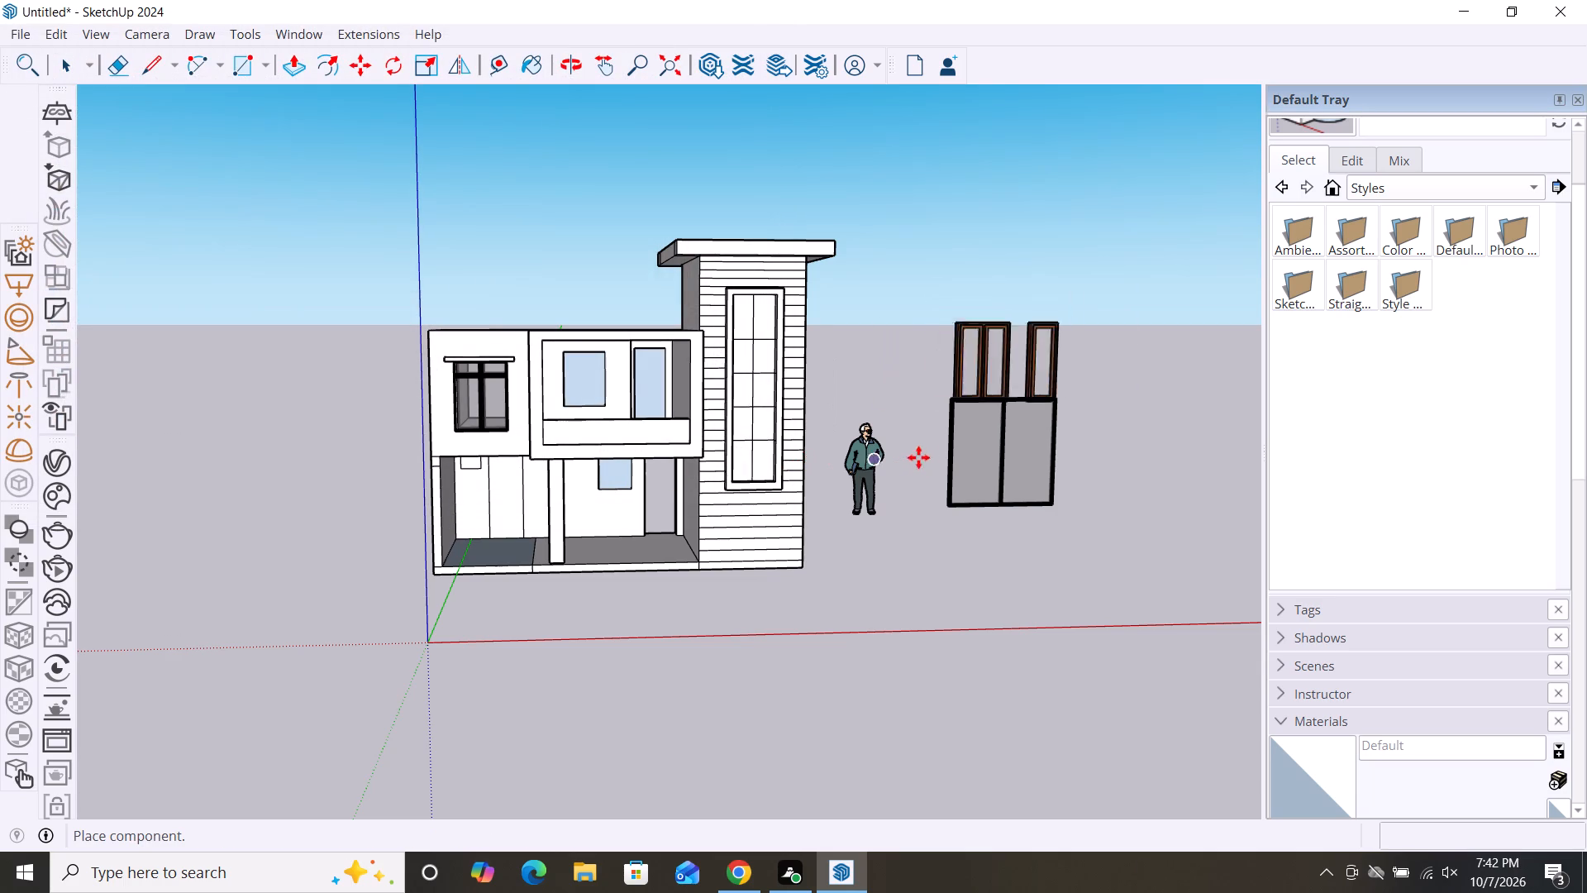
pyautogui.click(1079, 500)
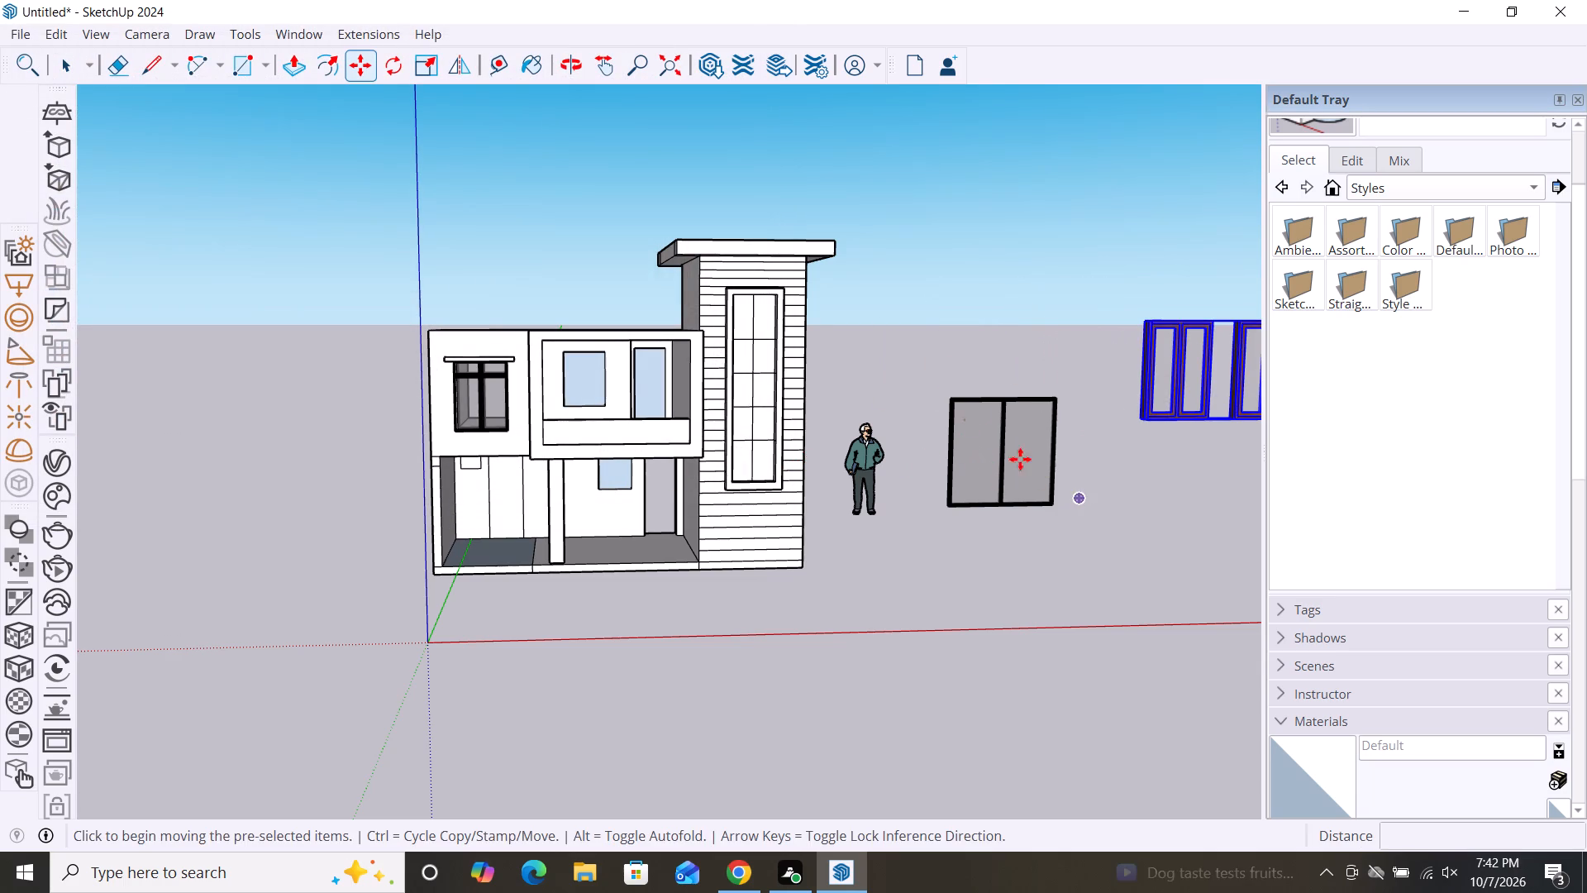
# Delete the loose two-pane window beside the house together with the scale figure.
pyautogui.press('space')
pyautogui.click(981, 474)
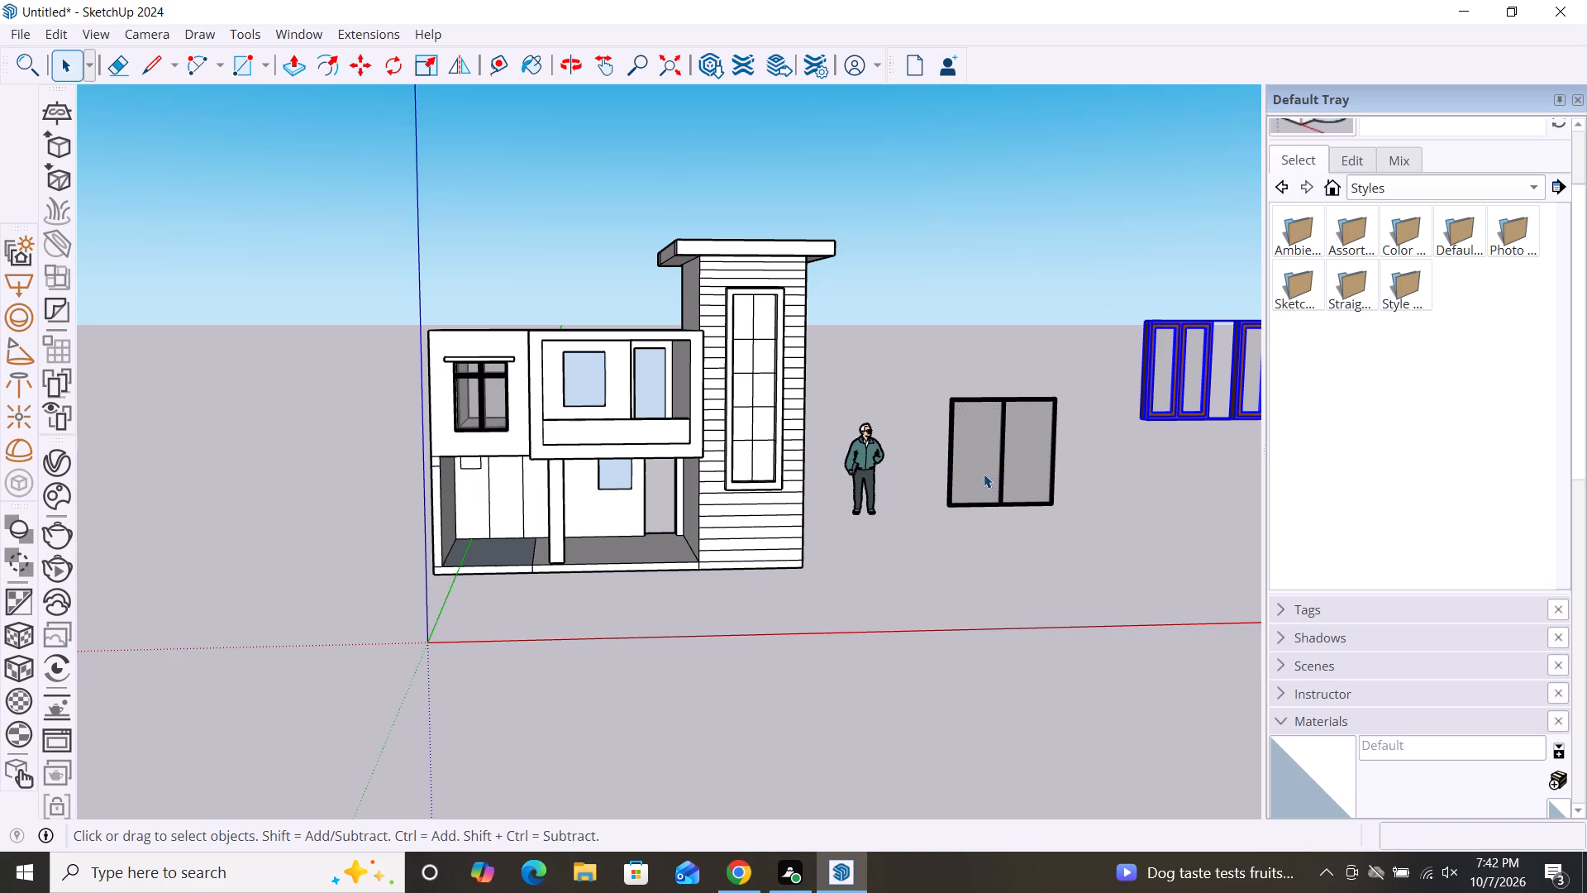
pyautogui.click(1046, 537)
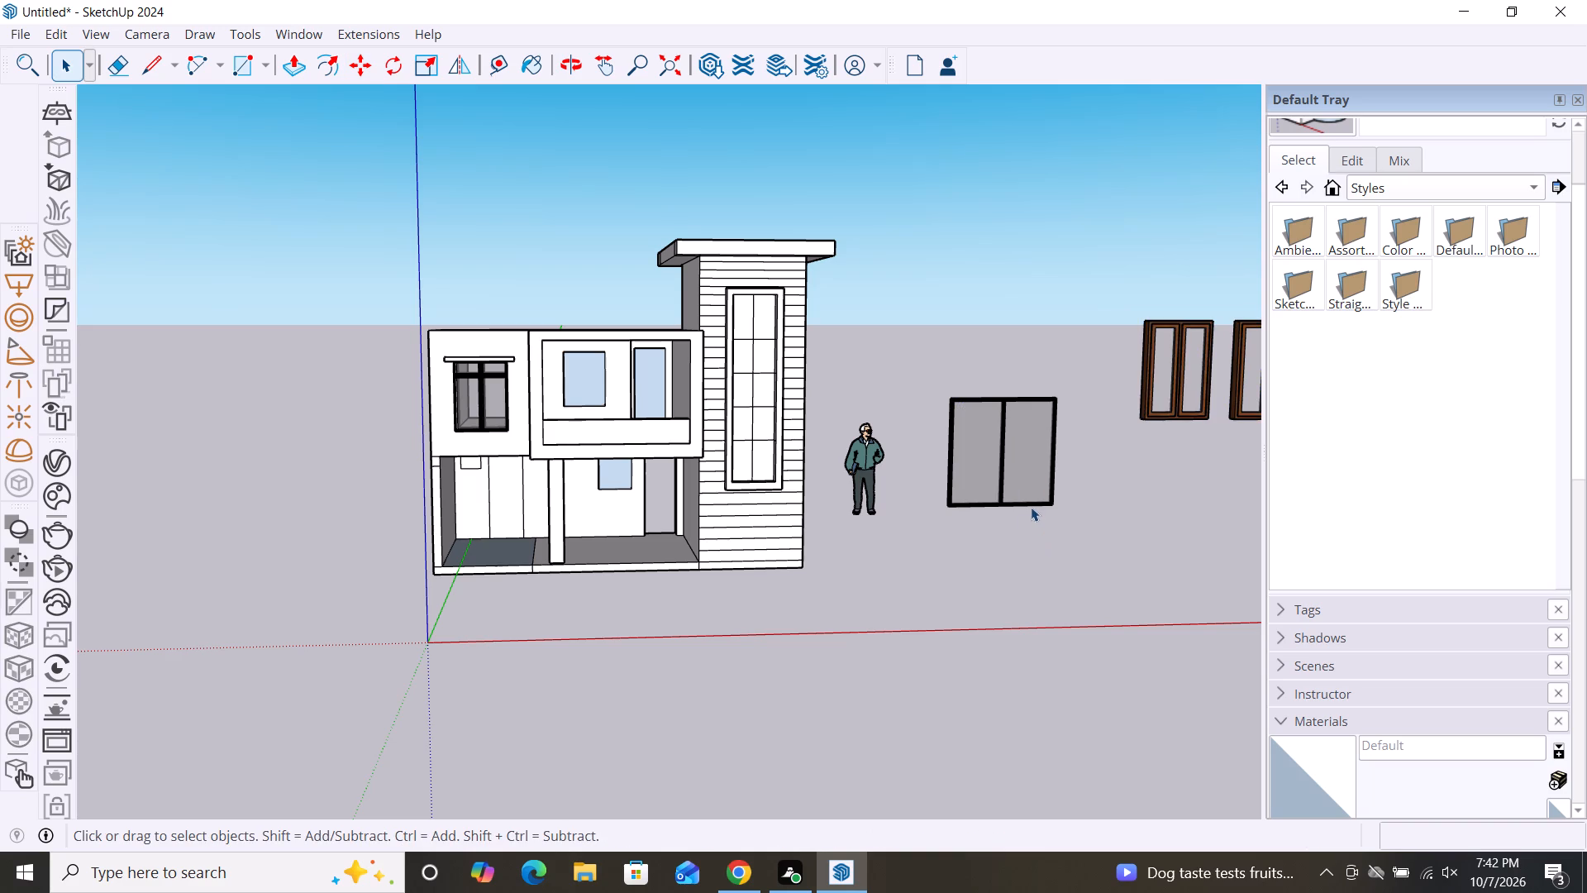
pyautogui.click(1031, 507)
pyautogui.click(1017, 437)
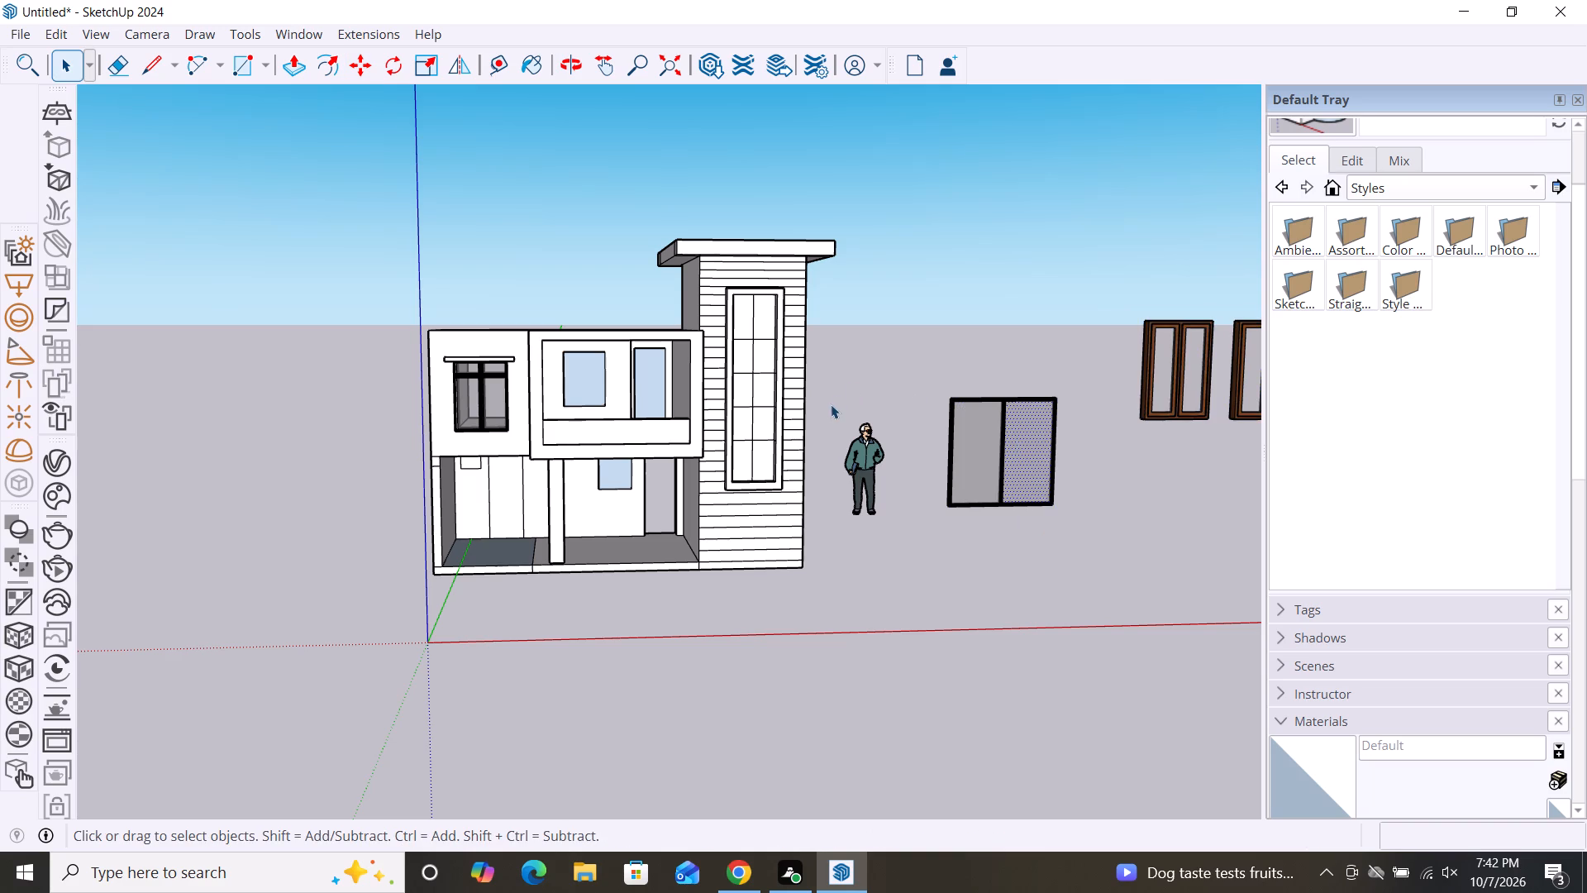
pyautogui.click(827, 399)
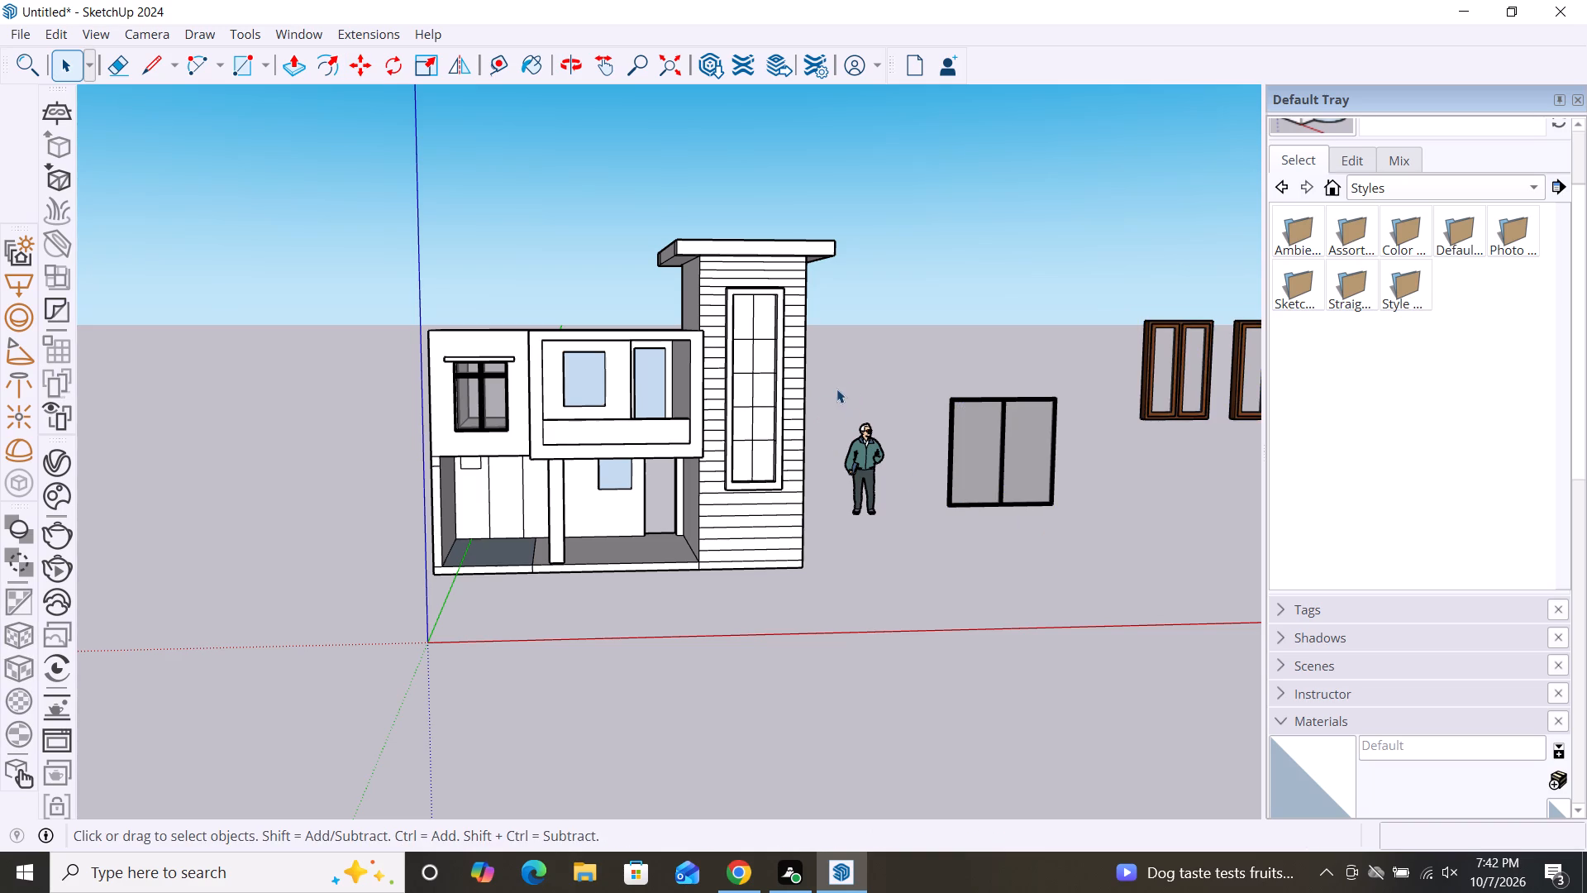
pyautogui.moveTo(836, 389); pyautogui.dragTo(1082, 581)
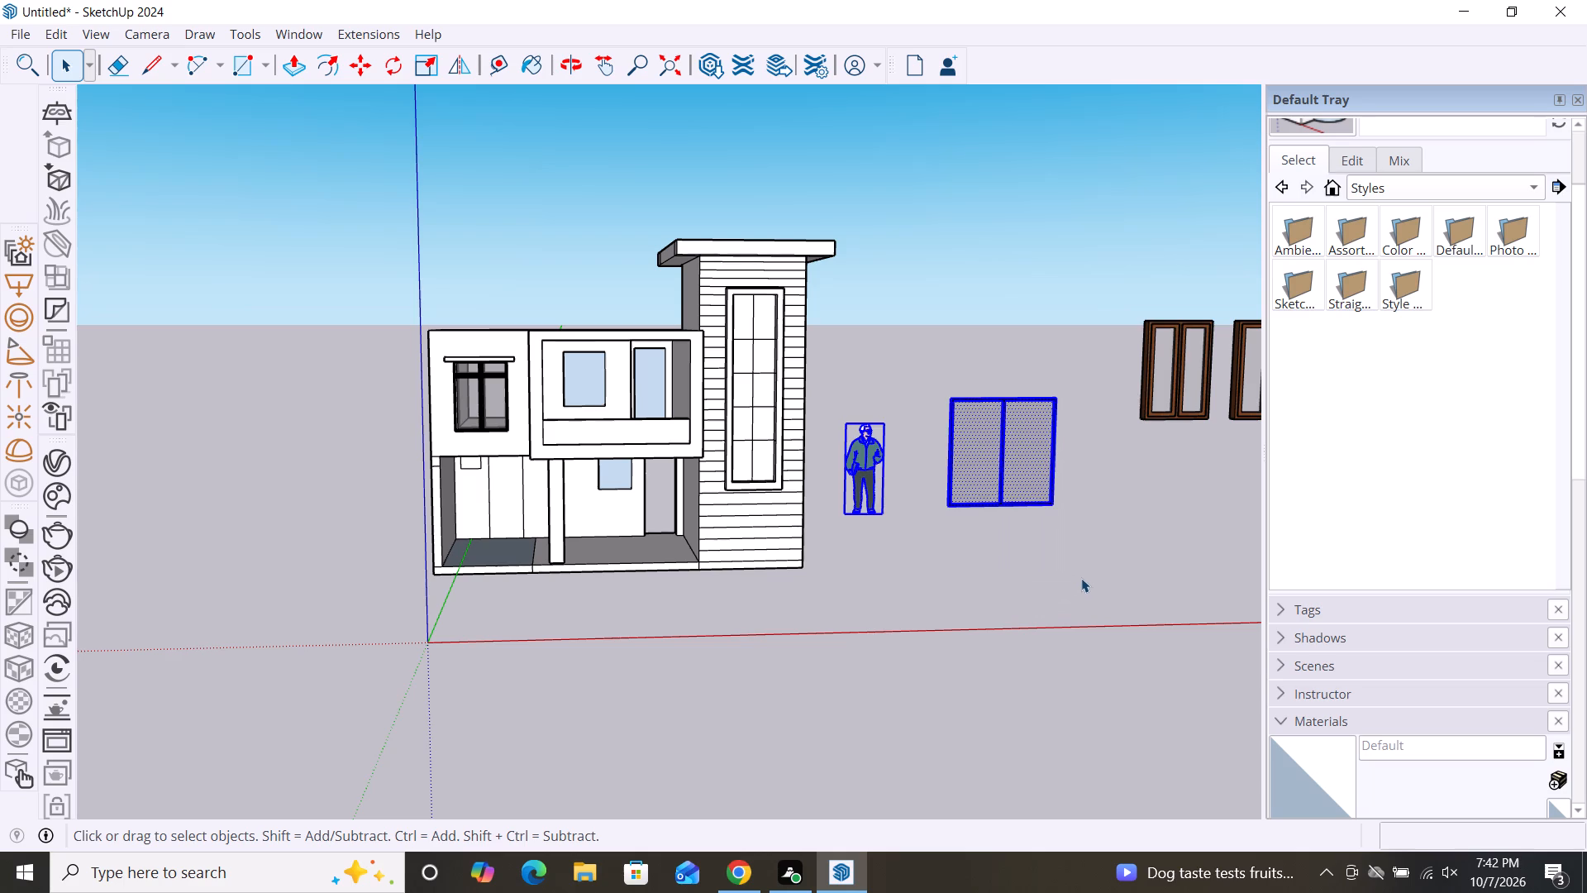
pyautogui.press('Delete')
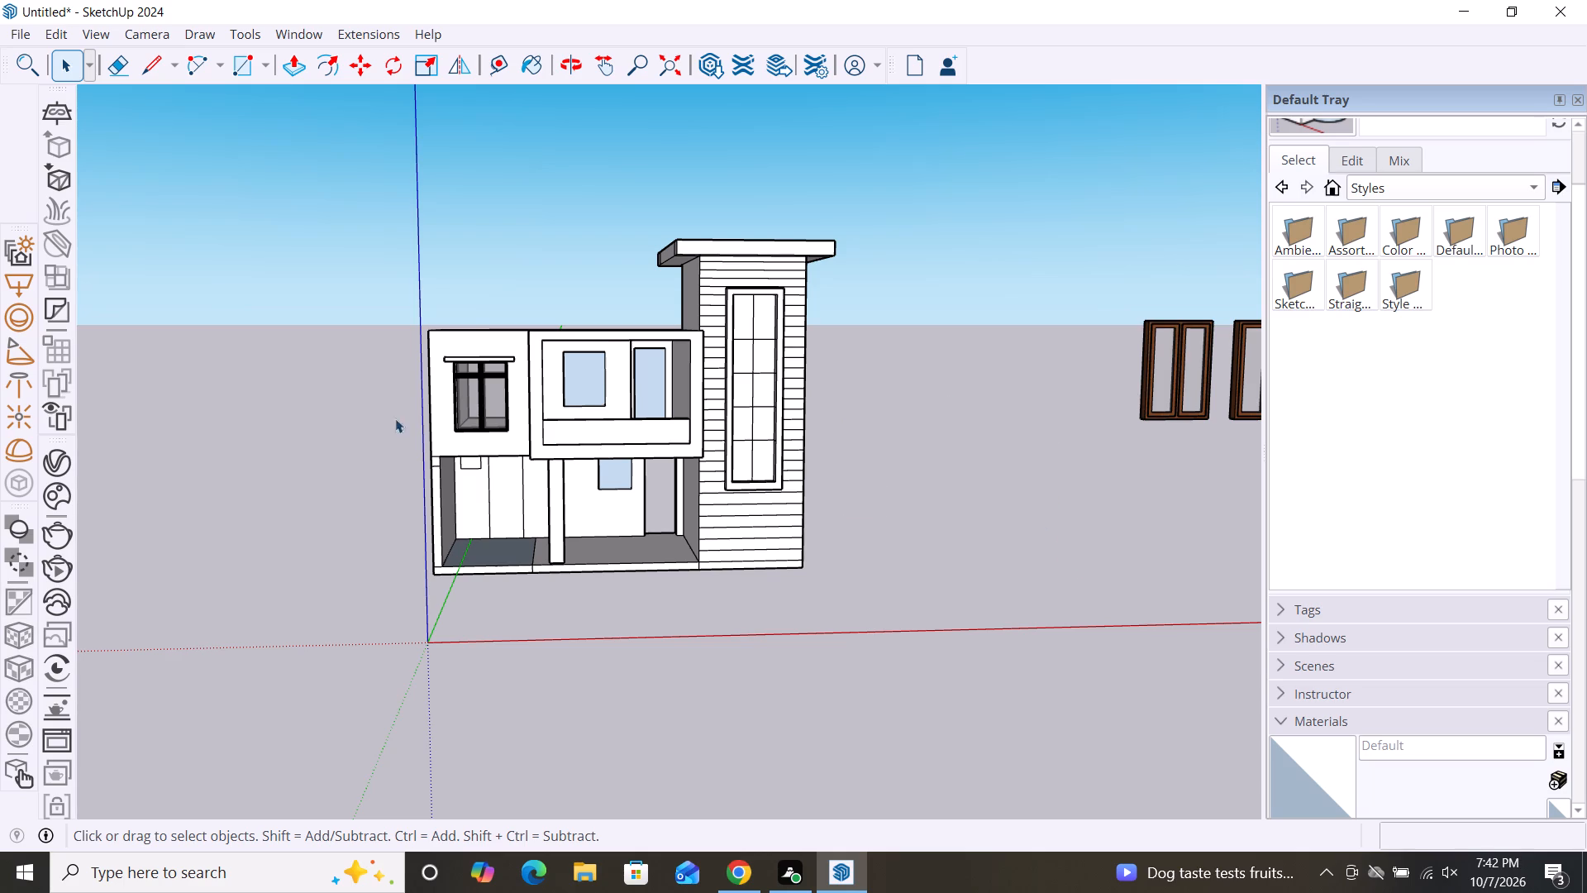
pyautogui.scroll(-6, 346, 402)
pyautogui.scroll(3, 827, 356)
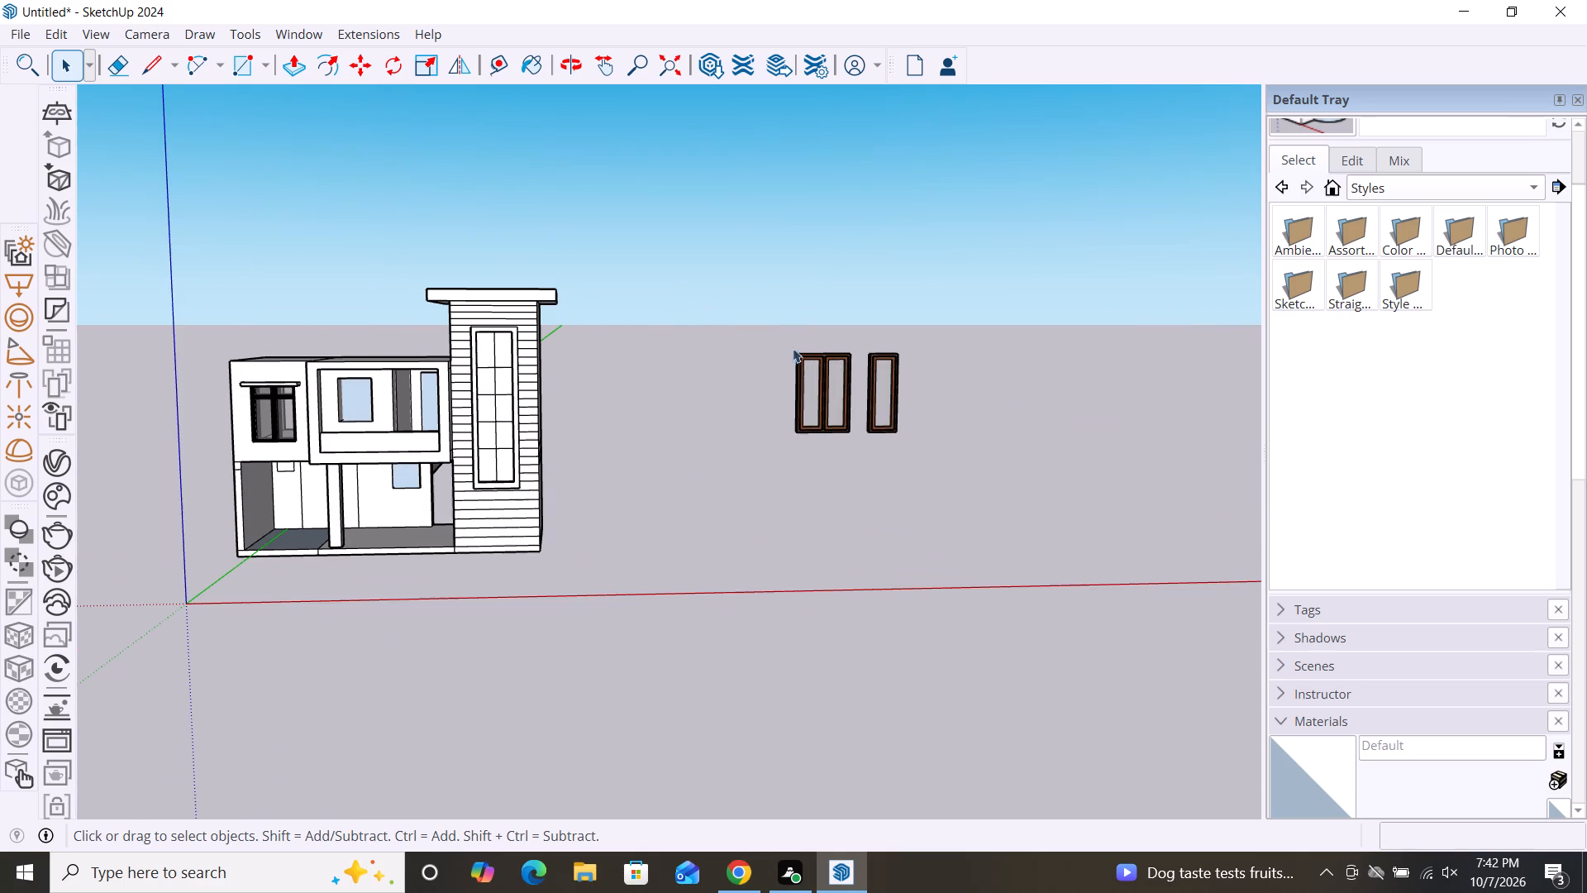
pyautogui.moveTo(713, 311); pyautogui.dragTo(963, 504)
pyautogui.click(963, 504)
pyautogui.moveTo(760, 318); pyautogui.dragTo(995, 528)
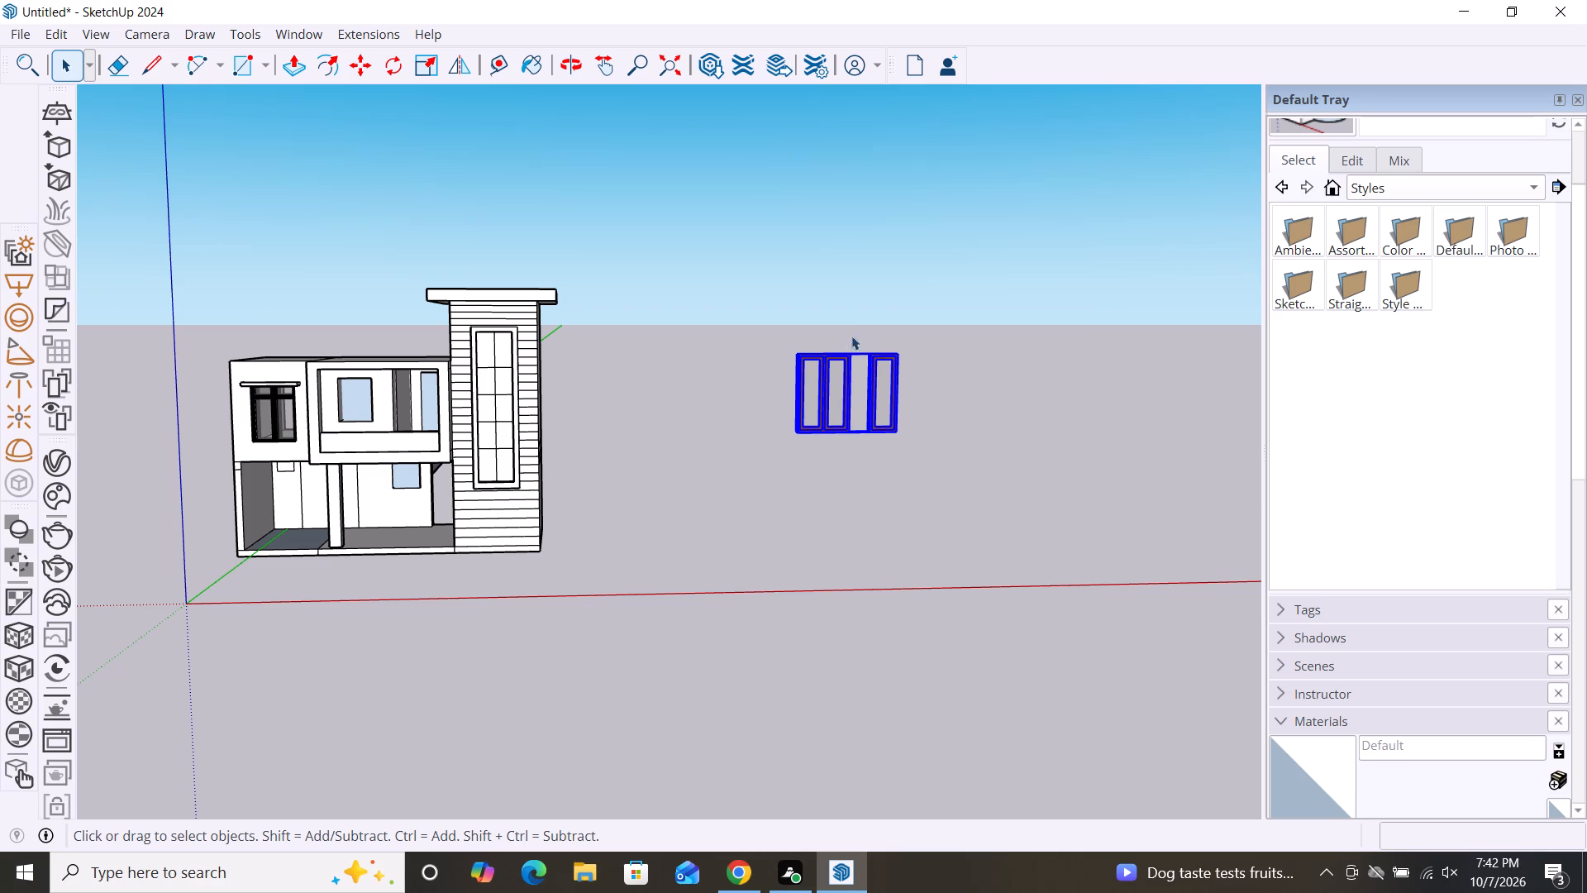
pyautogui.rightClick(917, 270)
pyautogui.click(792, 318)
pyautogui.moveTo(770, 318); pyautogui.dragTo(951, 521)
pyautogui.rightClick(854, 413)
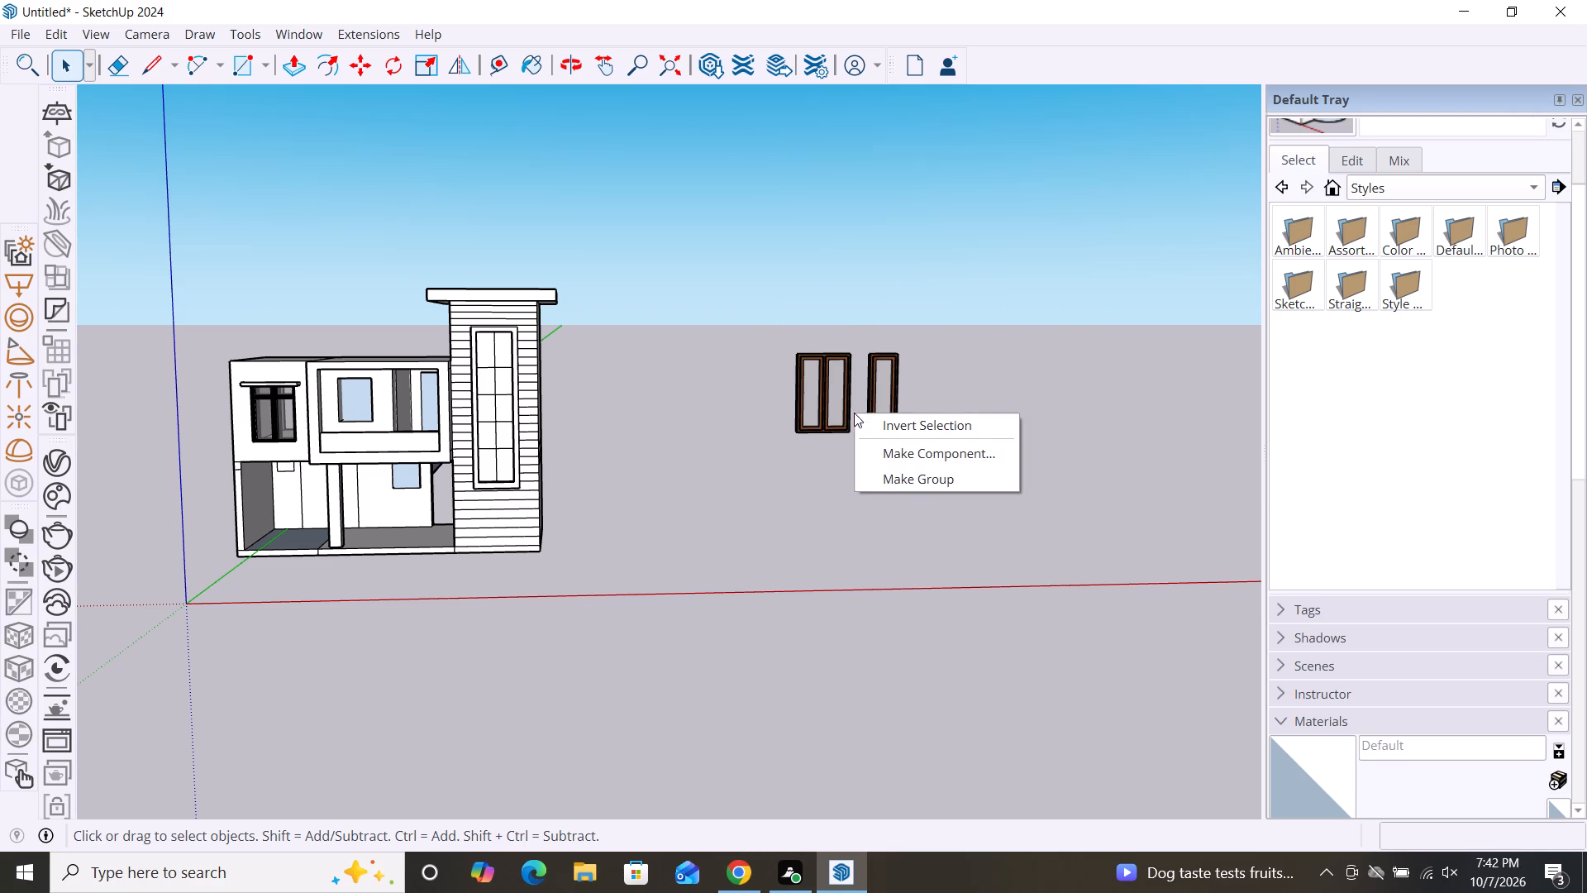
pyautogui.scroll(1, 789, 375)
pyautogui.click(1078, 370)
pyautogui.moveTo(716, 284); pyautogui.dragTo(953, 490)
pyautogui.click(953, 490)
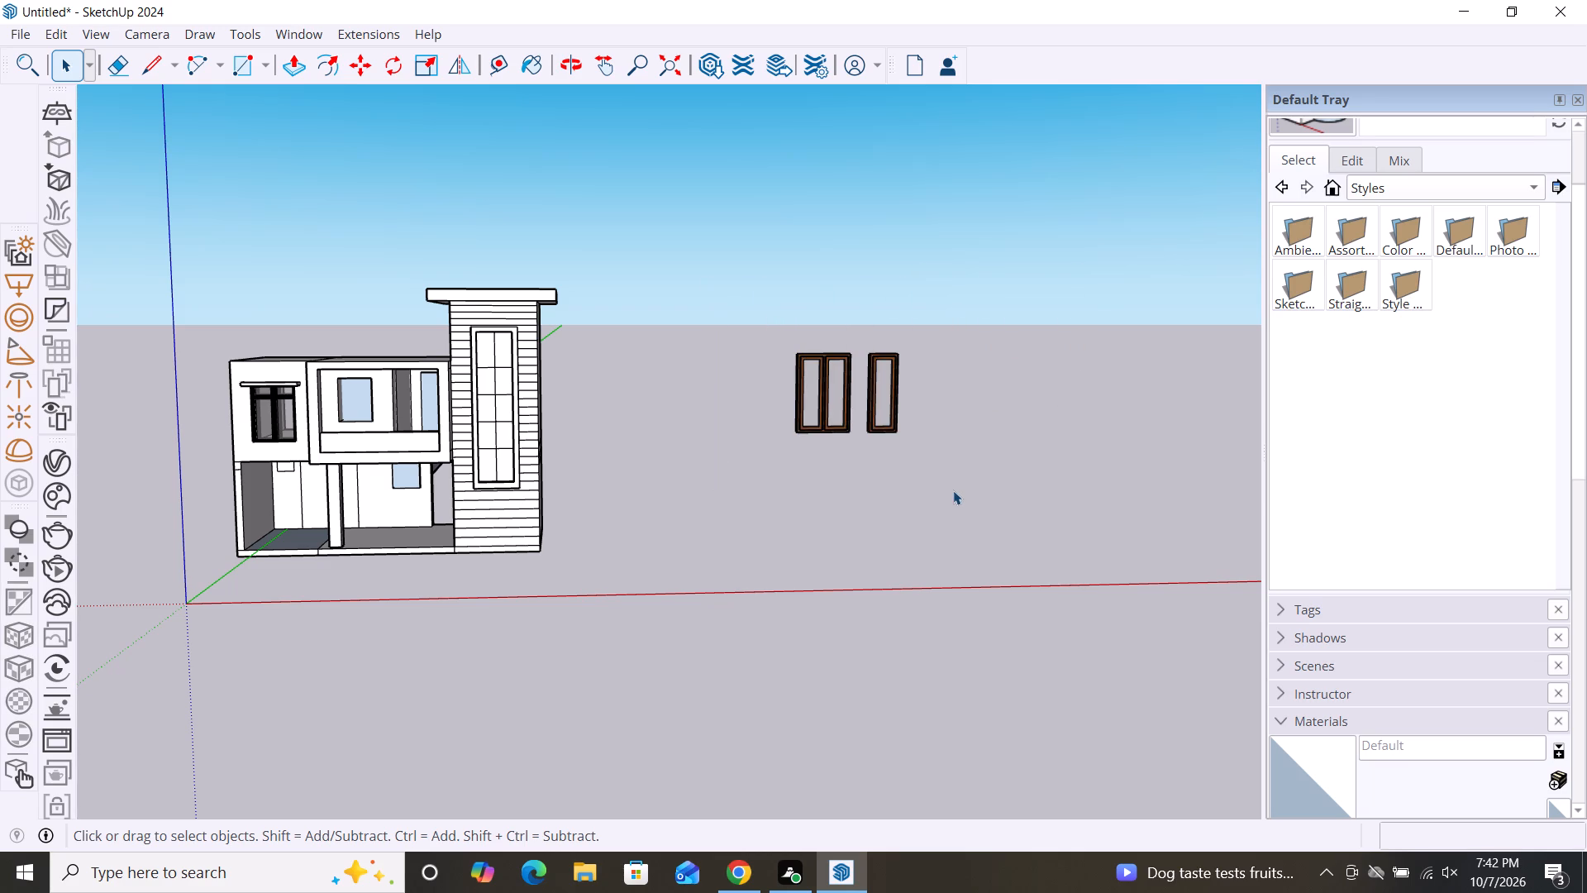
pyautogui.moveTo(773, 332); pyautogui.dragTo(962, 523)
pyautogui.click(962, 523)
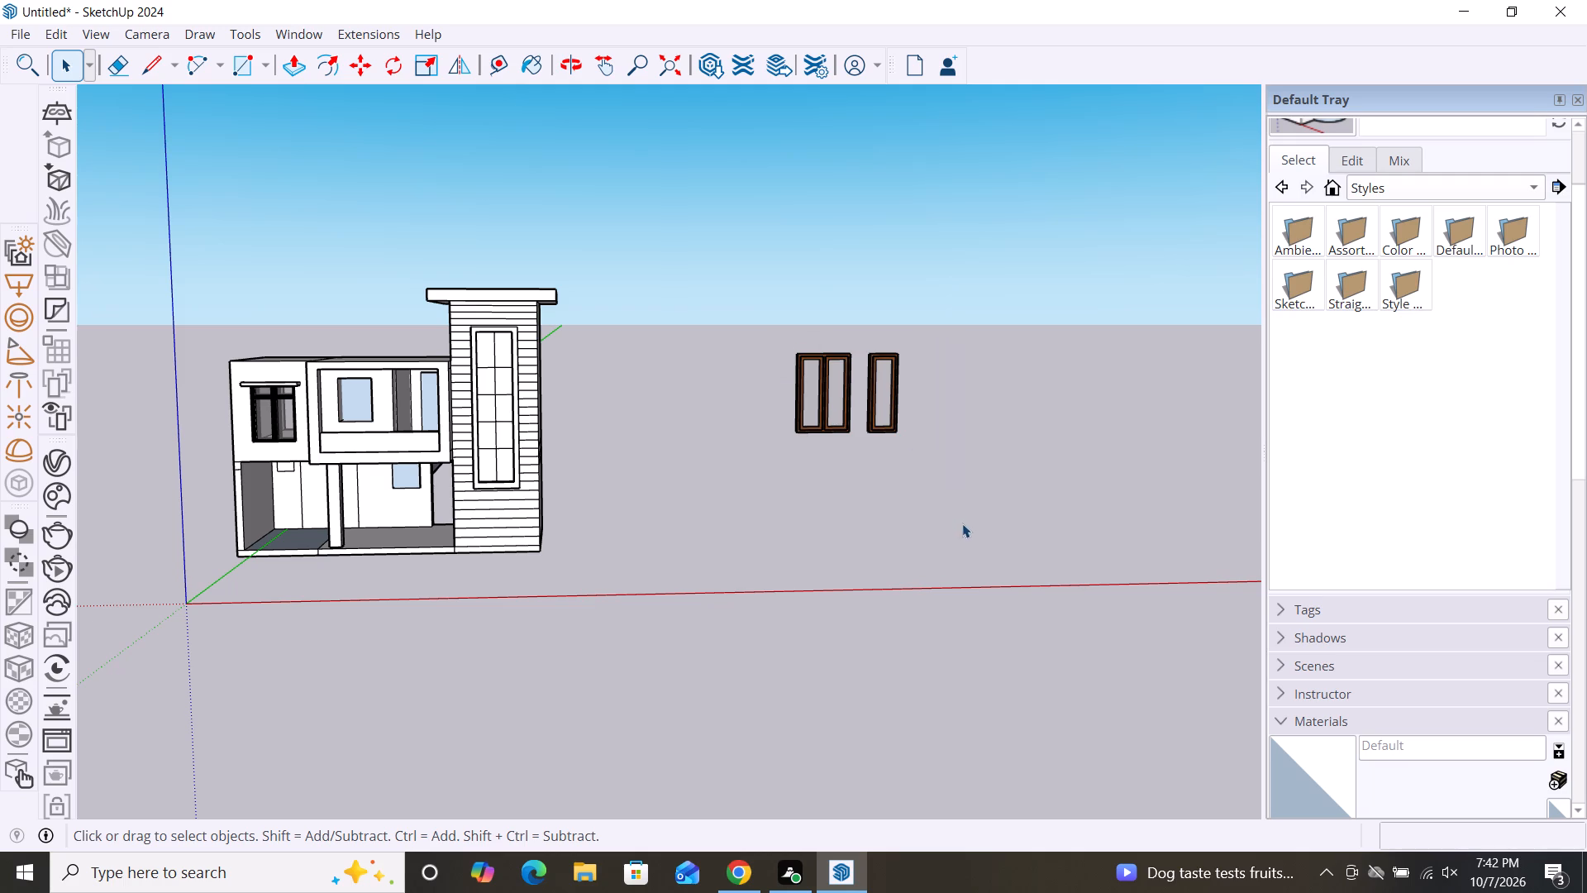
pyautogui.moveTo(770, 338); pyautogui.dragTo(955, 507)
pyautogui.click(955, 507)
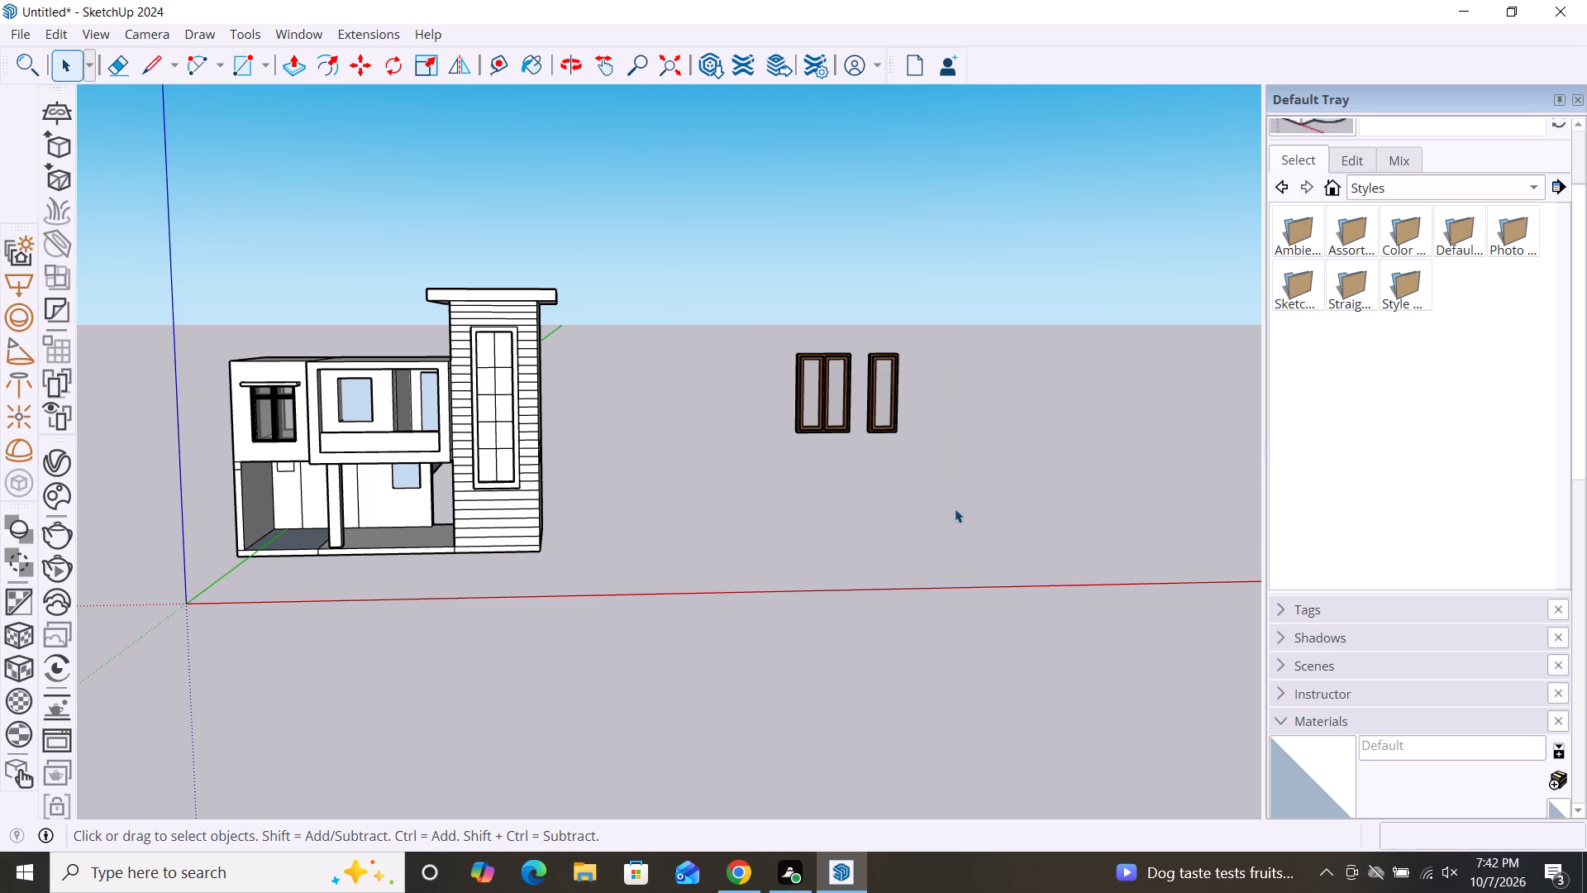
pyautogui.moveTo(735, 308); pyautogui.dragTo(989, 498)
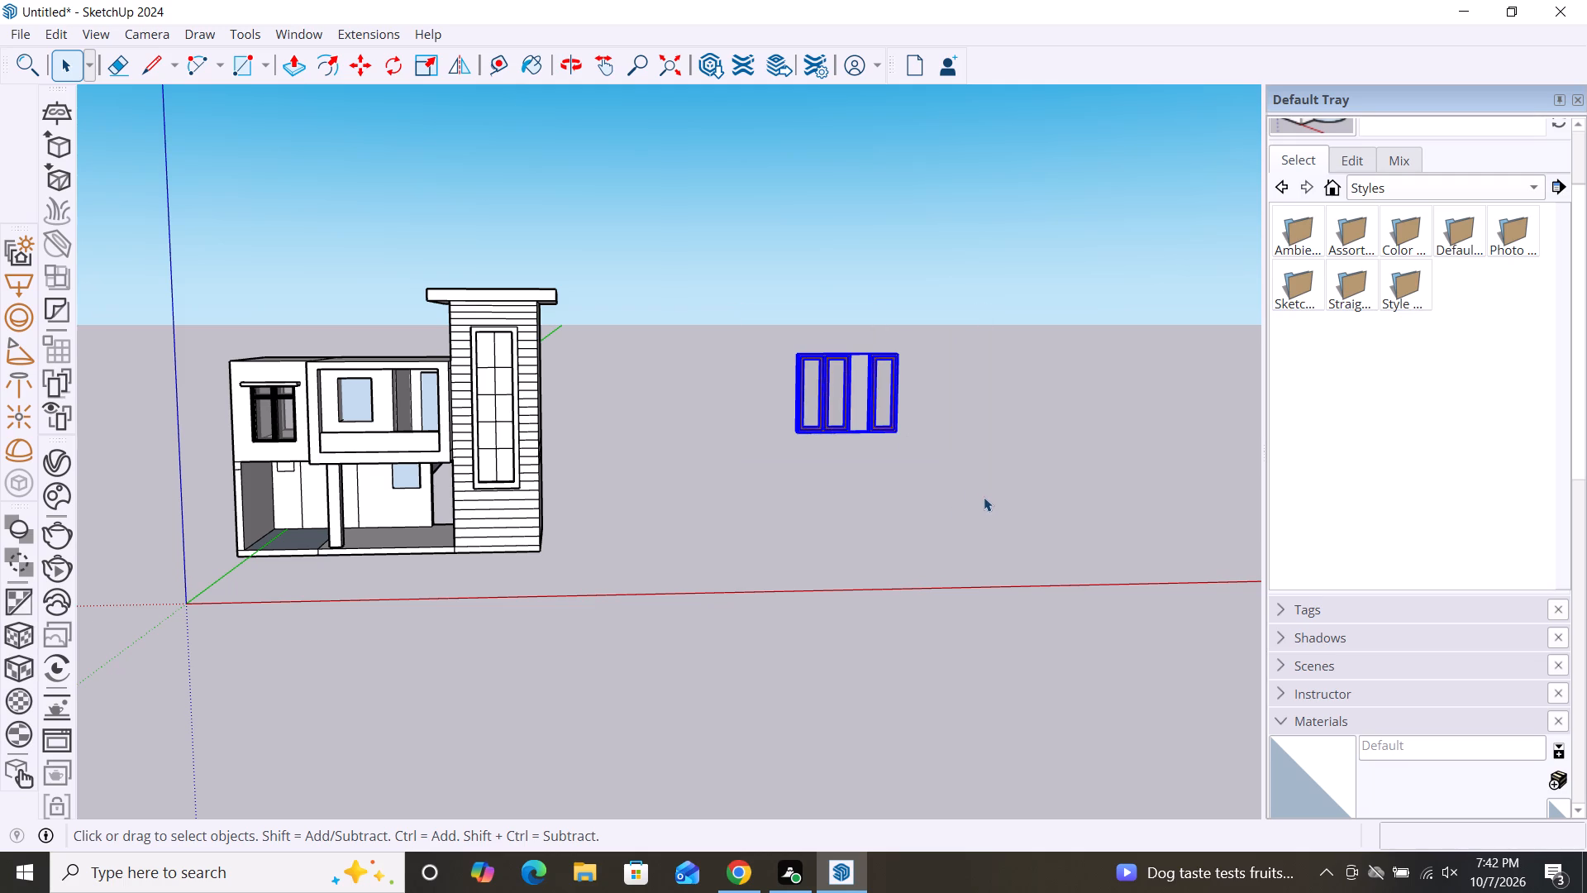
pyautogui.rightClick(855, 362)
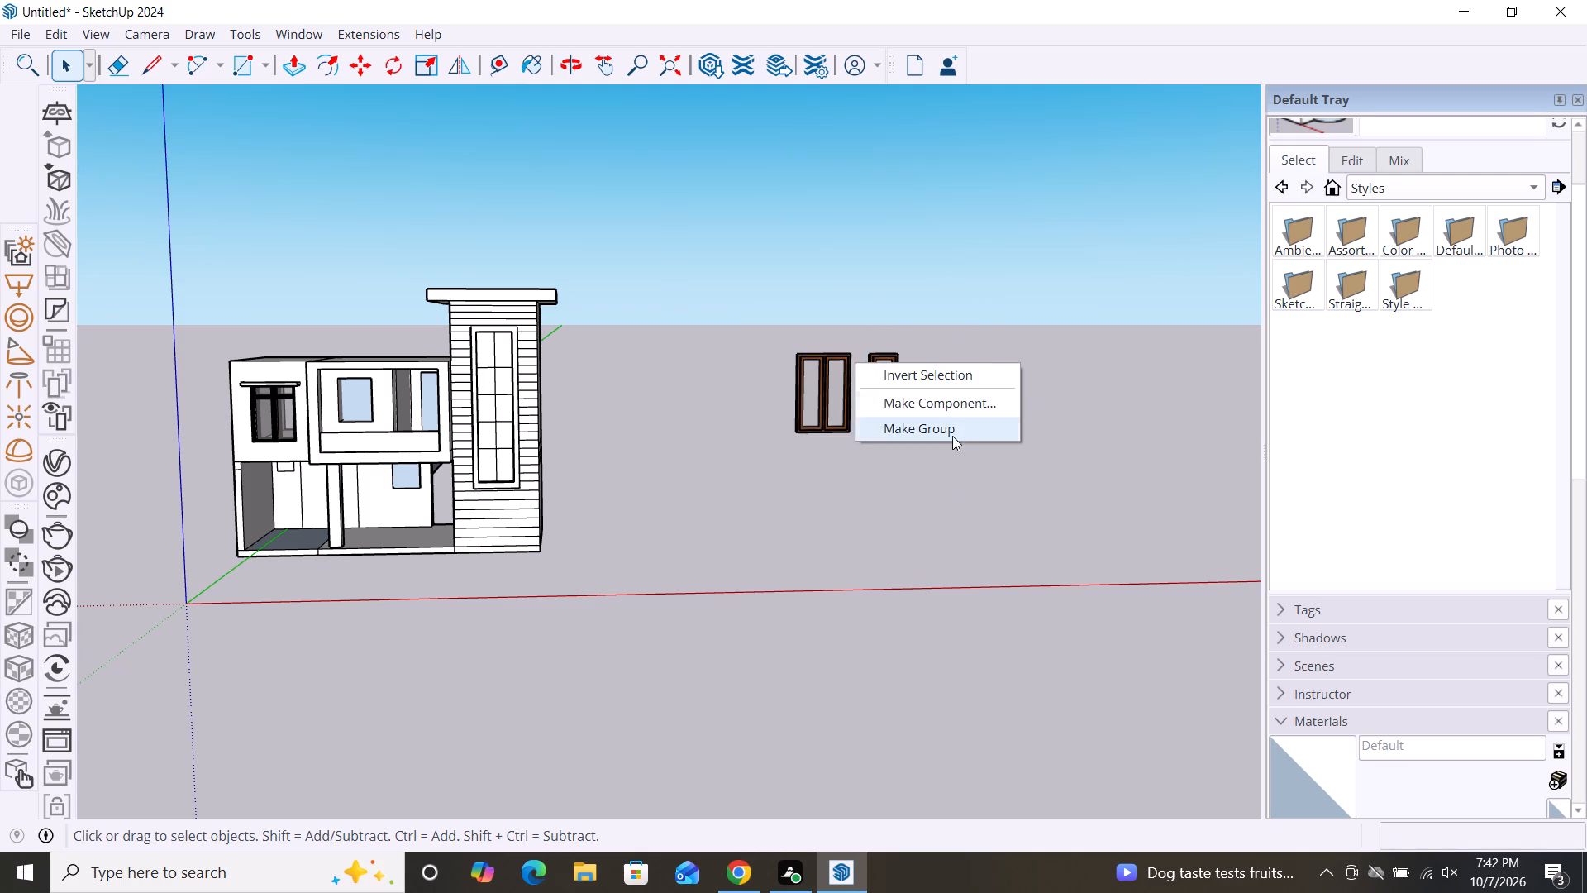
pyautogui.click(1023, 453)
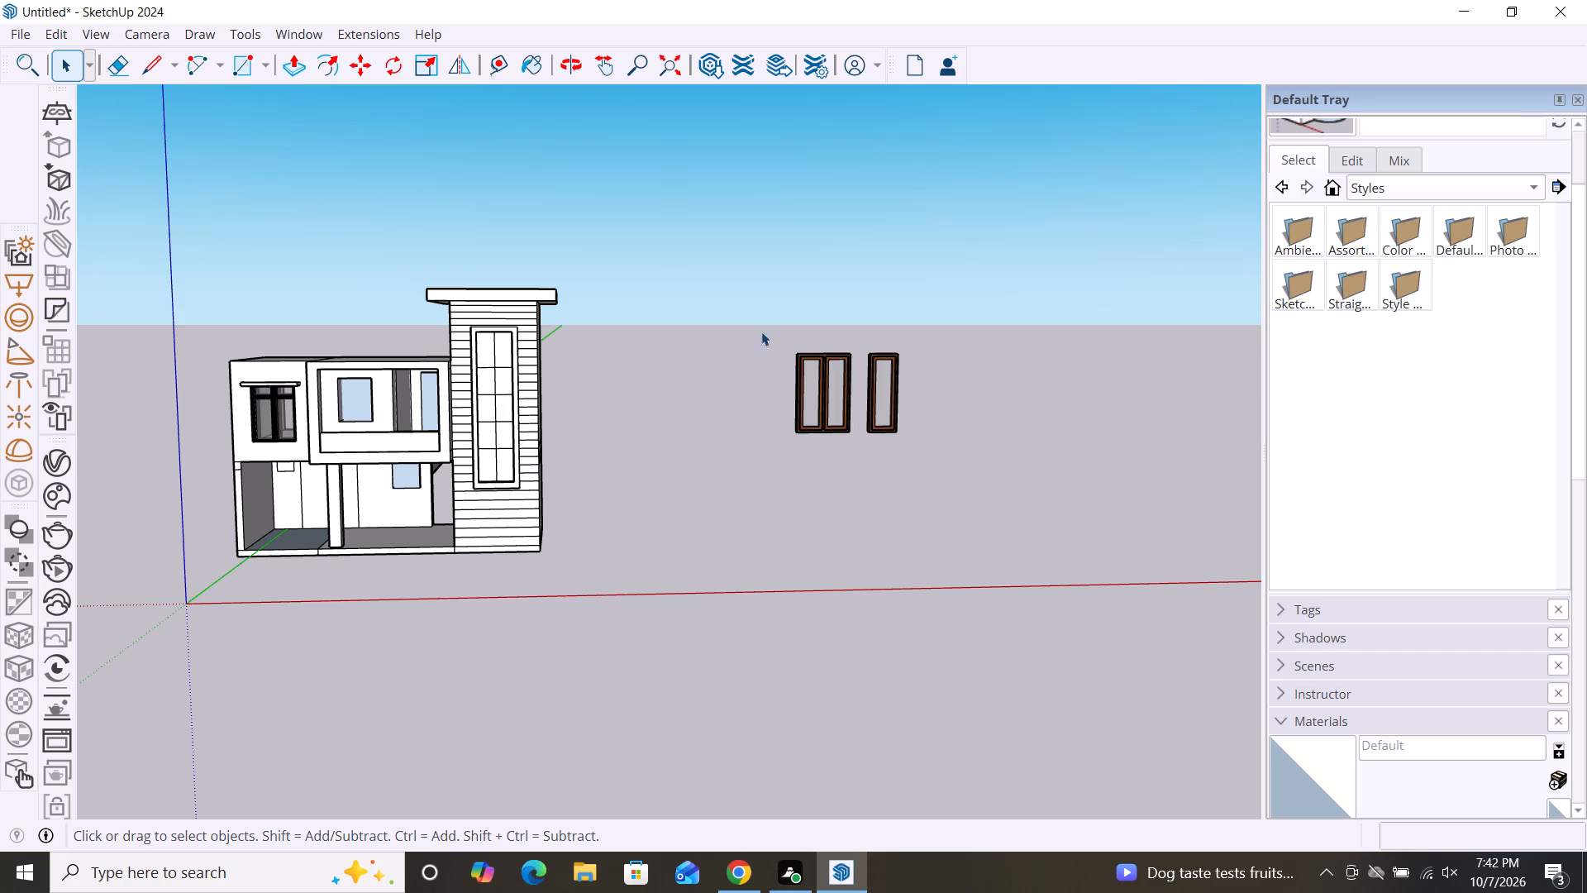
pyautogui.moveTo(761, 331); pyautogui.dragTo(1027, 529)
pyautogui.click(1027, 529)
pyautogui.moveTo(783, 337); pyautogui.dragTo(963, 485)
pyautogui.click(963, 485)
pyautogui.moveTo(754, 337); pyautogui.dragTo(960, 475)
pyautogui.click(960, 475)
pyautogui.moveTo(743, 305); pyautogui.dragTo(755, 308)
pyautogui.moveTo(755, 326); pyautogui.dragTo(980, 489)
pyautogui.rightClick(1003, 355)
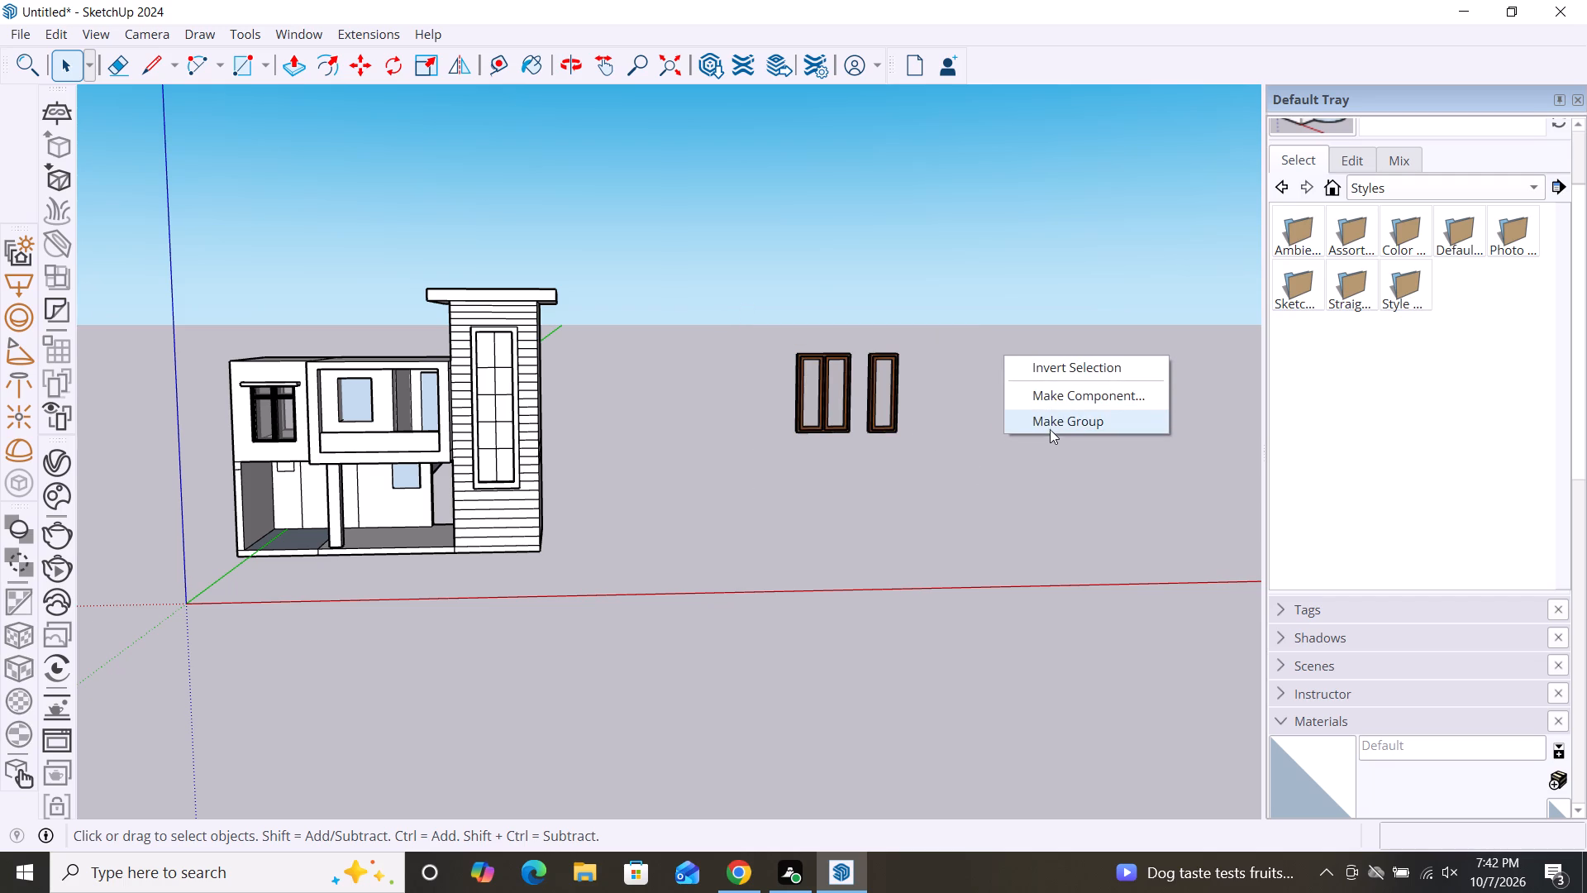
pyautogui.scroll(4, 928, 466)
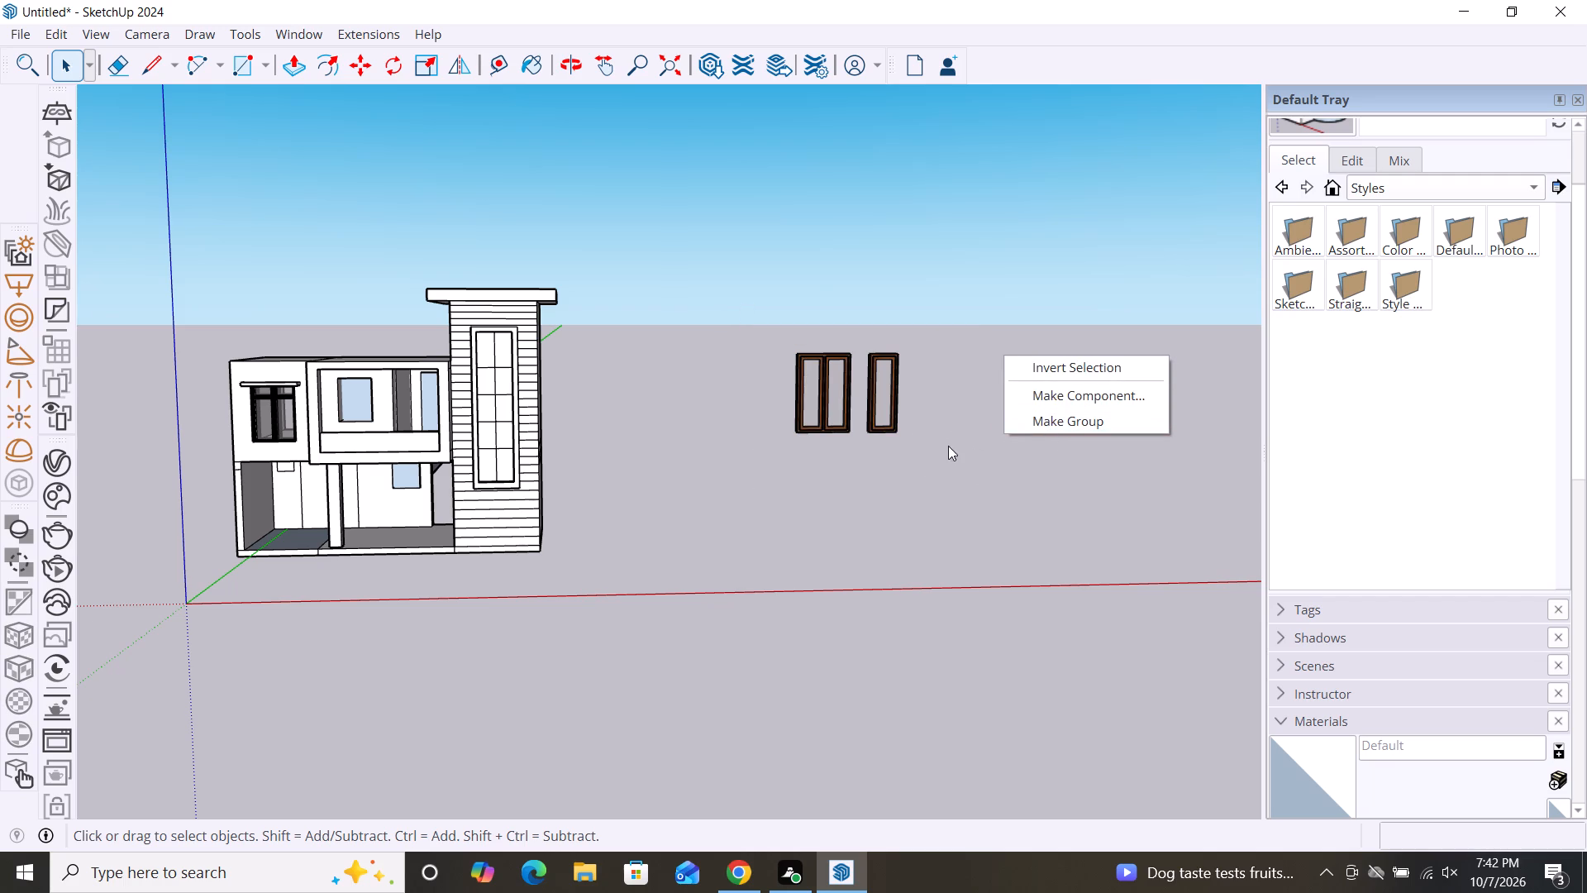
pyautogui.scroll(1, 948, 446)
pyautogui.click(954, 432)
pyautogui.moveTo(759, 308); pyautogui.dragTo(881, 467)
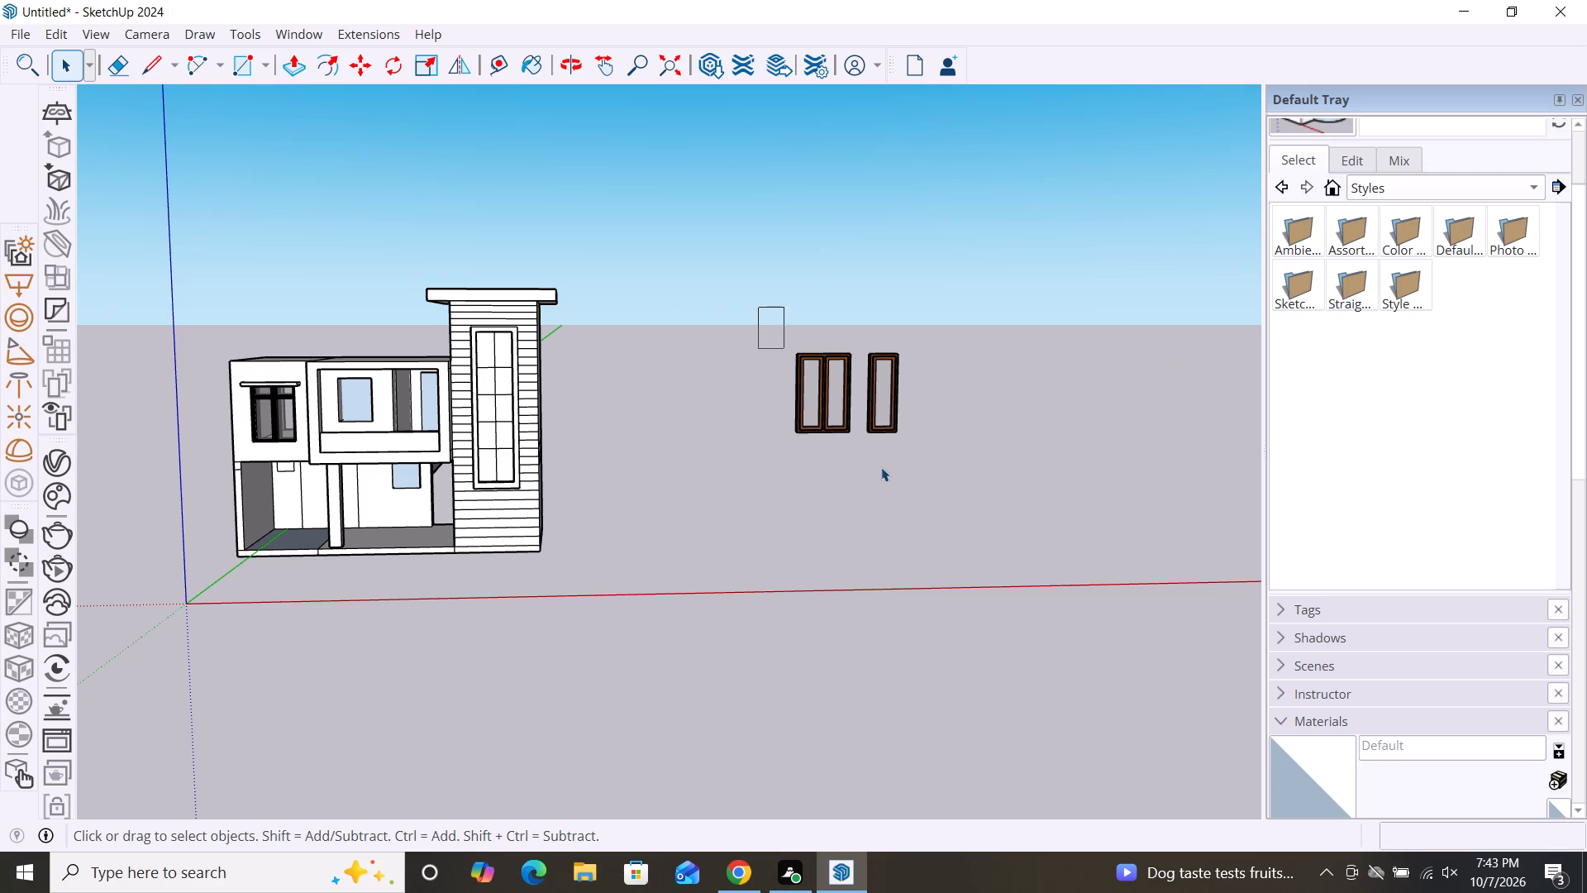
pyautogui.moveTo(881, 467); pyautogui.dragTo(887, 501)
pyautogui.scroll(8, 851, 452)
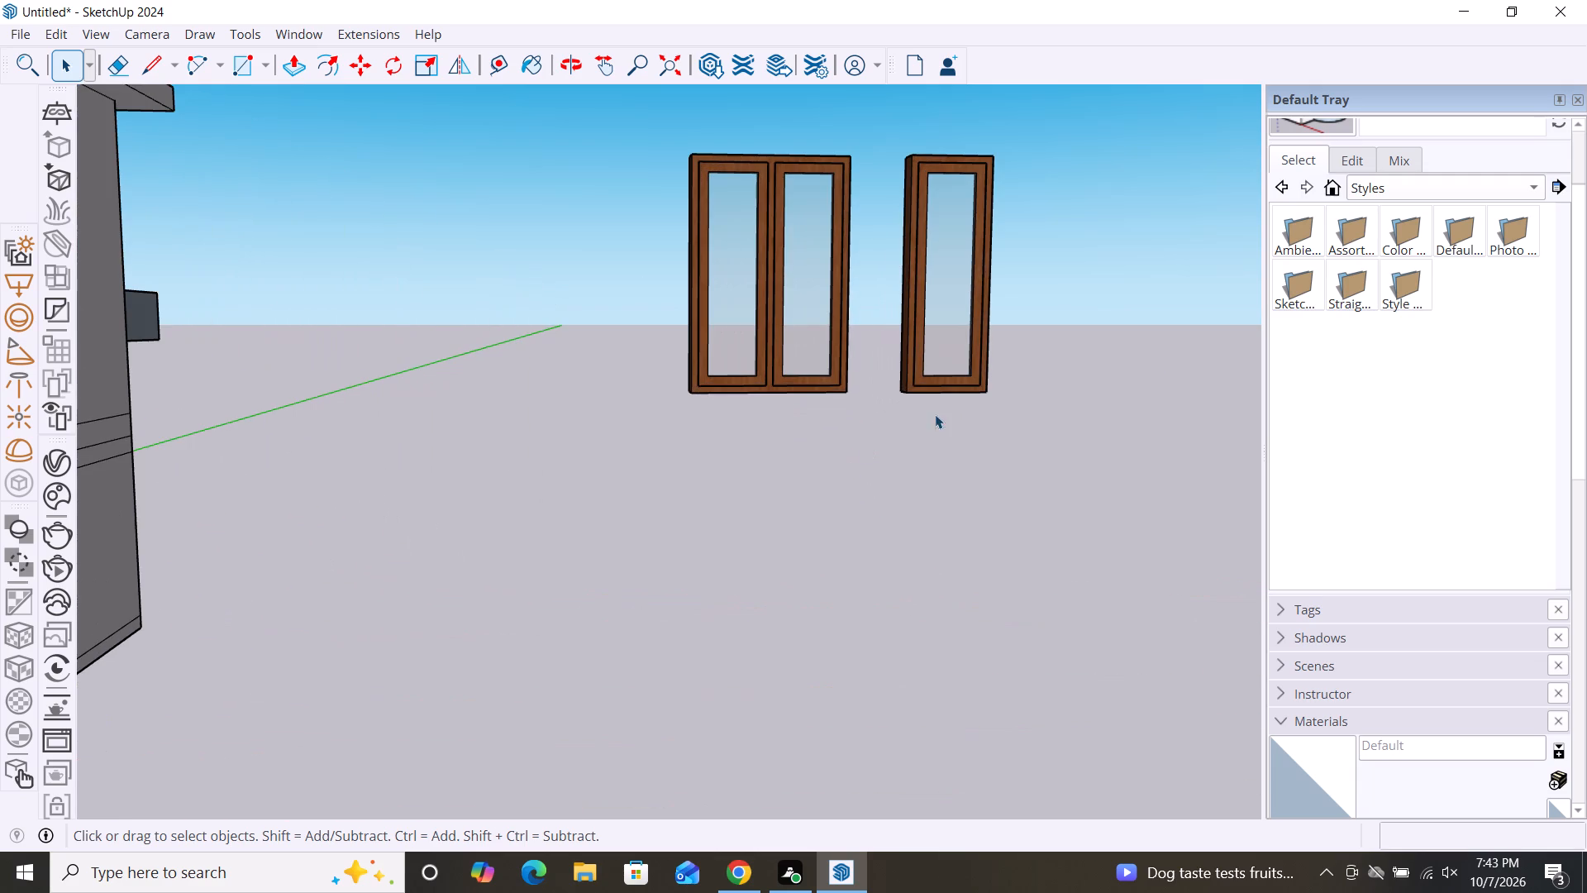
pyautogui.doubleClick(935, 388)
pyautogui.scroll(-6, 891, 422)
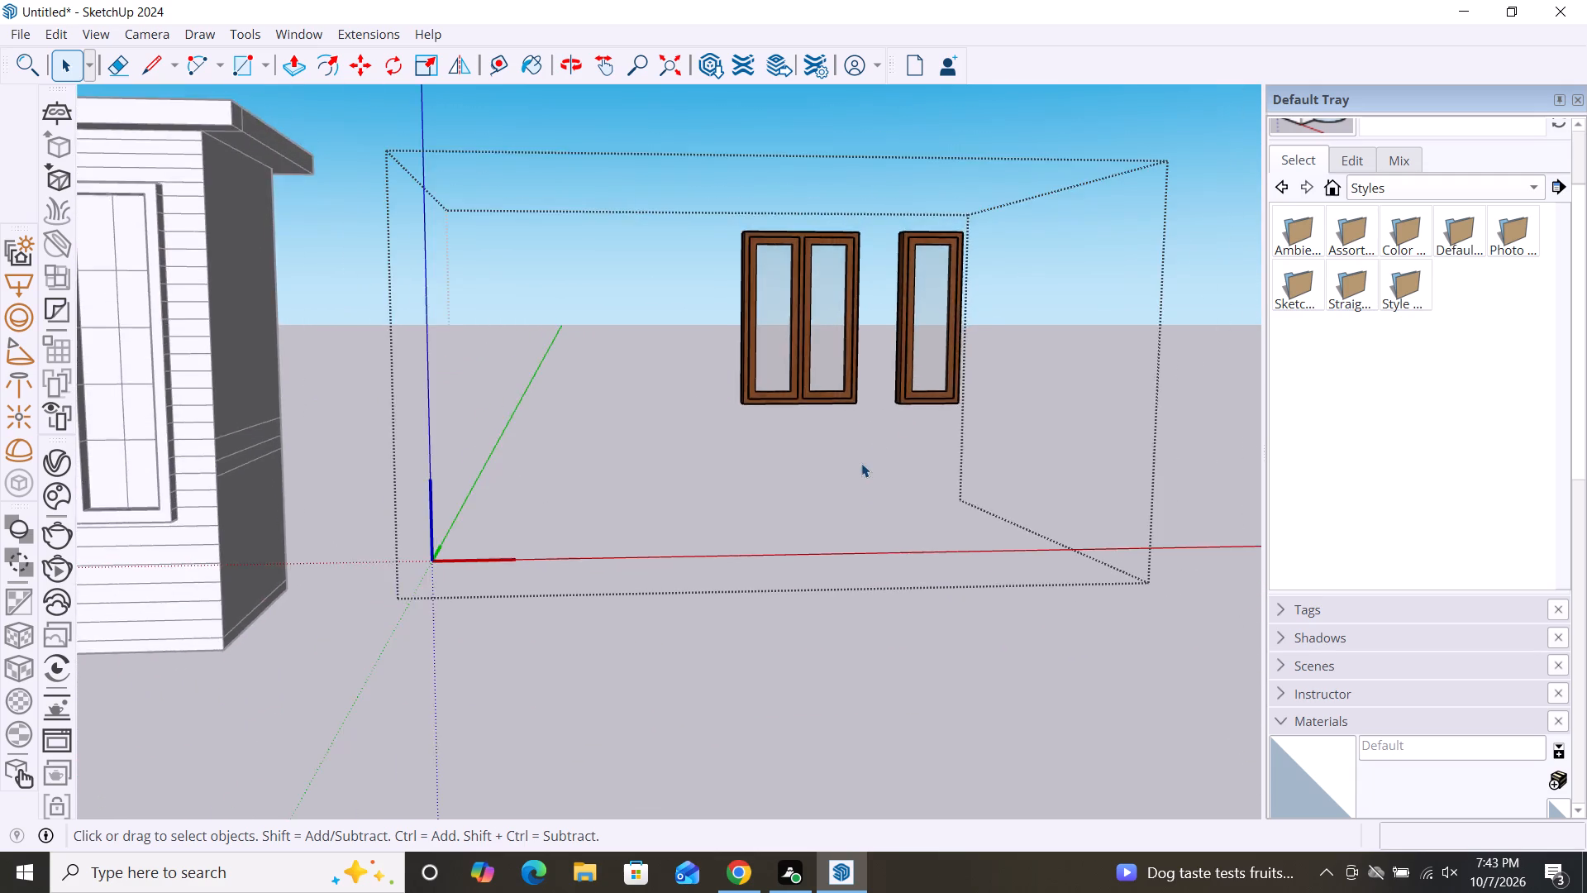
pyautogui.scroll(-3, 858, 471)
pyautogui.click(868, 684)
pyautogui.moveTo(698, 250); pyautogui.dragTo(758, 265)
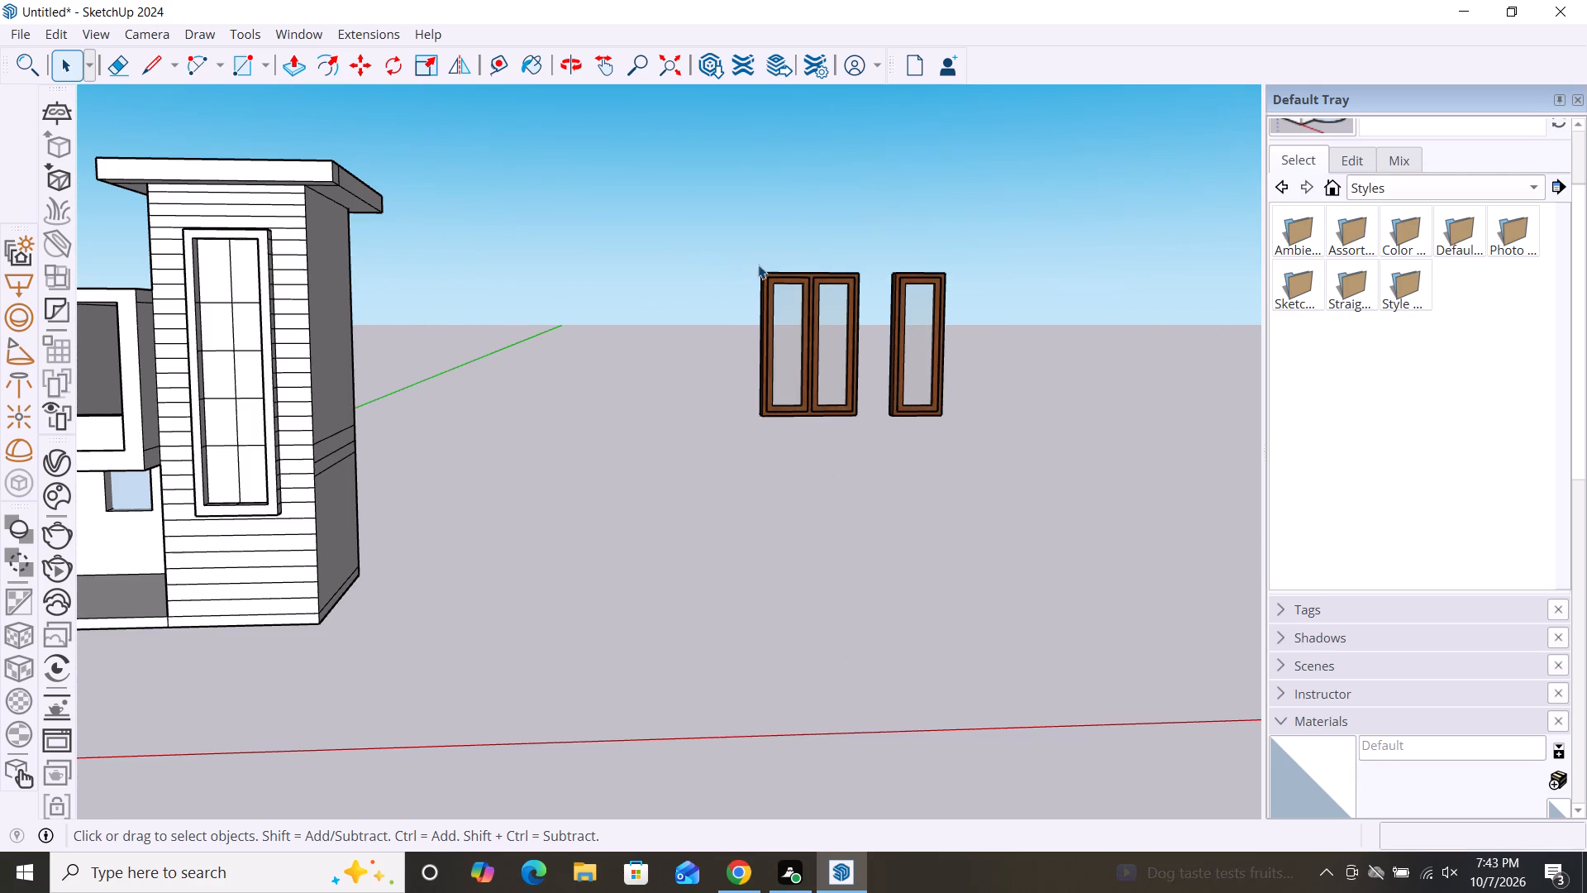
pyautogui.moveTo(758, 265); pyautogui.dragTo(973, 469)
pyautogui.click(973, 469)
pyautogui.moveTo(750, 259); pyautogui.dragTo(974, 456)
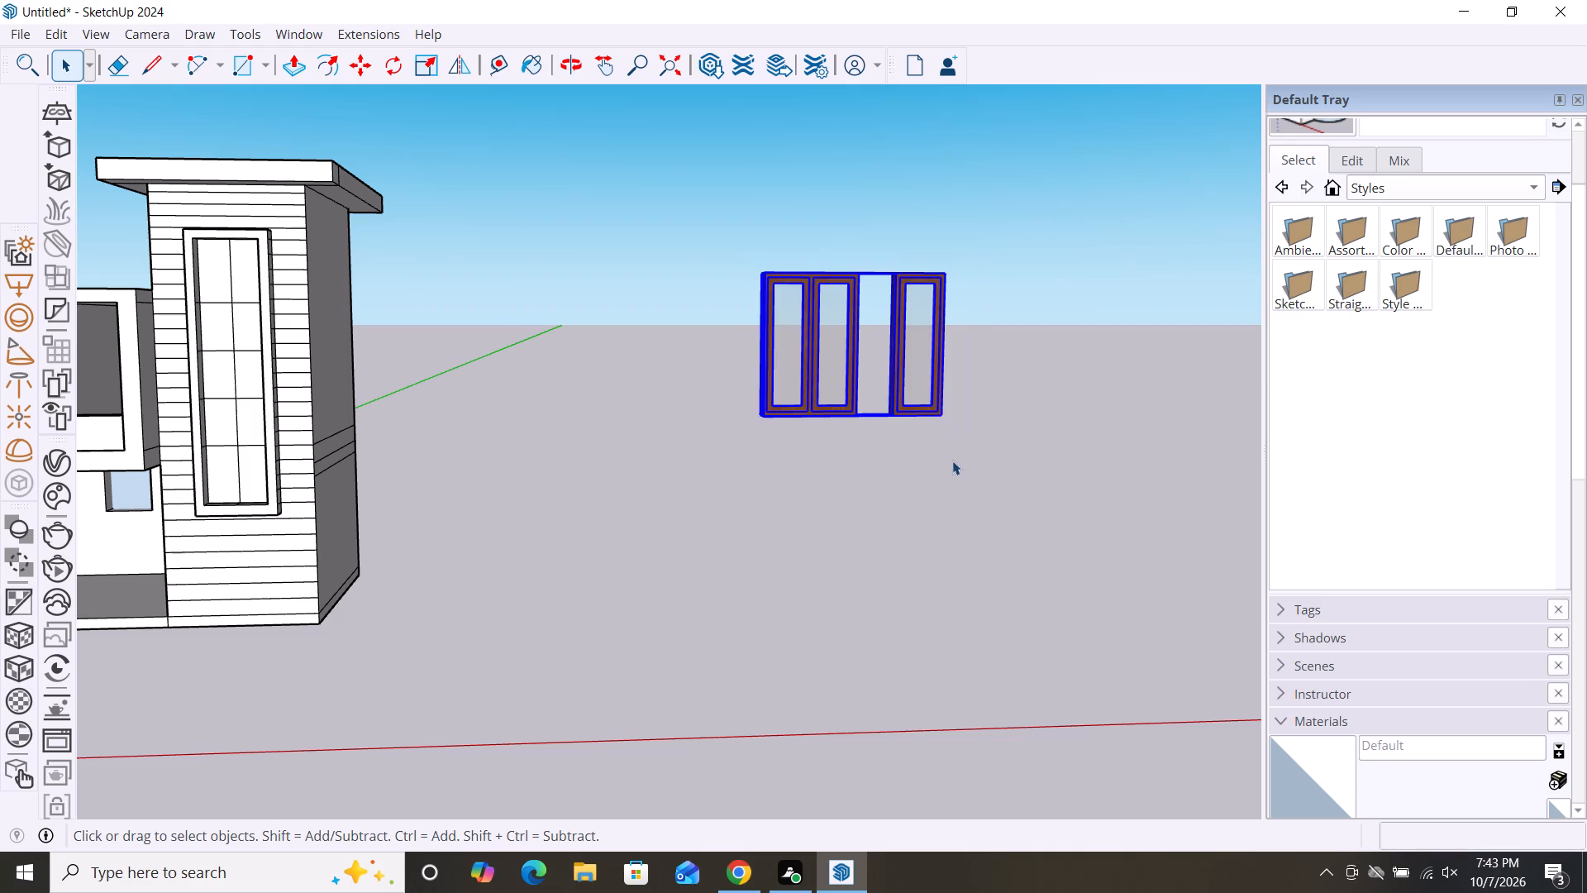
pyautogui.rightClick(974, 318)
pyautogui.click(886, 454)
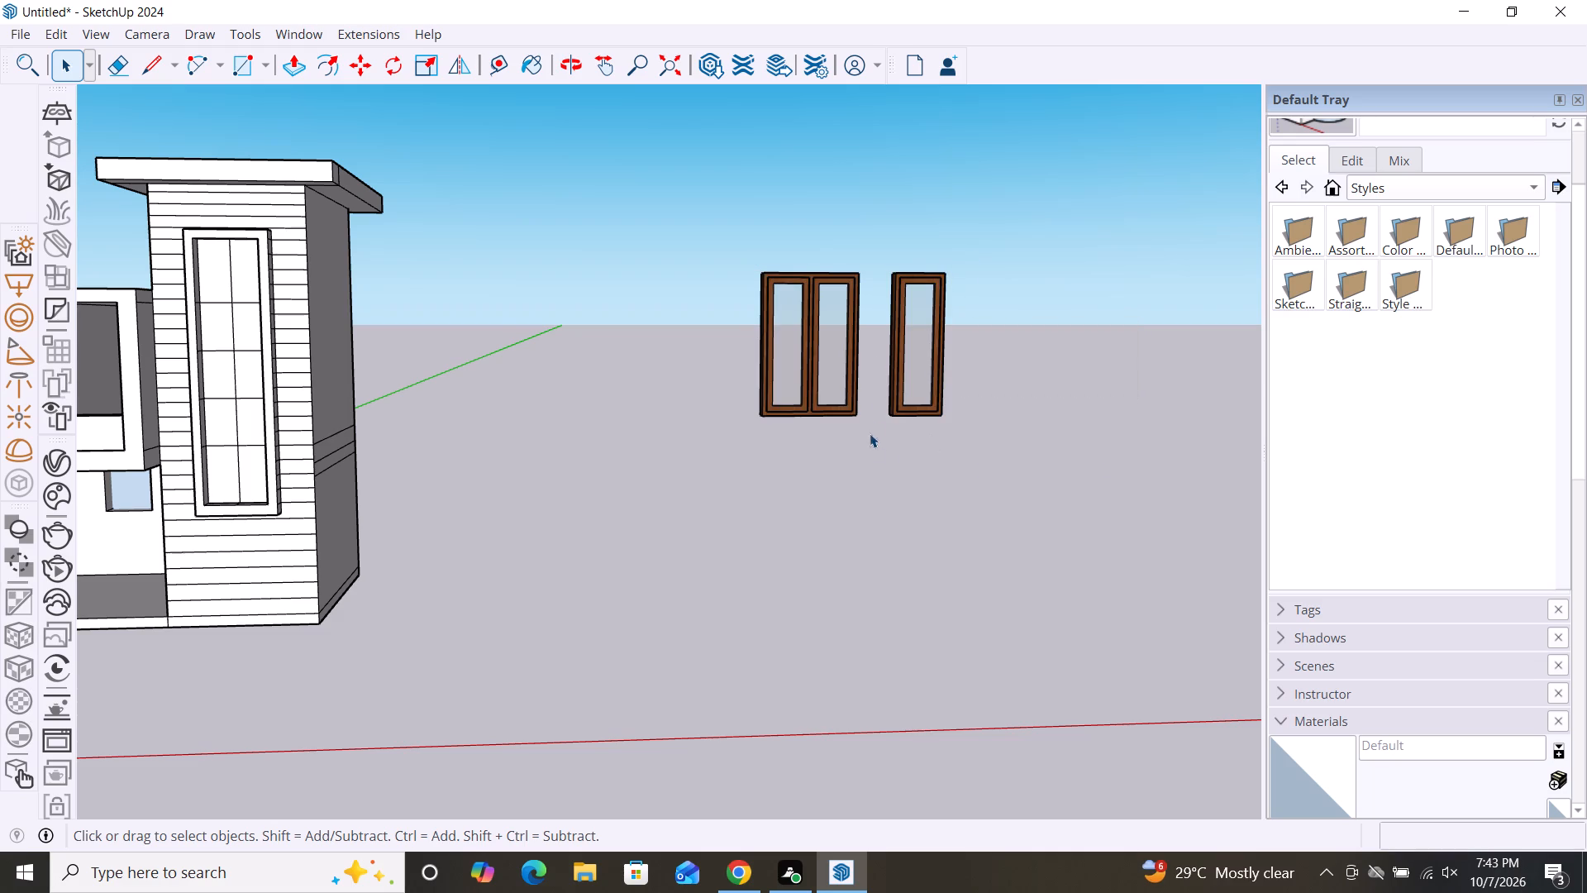
# Explode the imported jendela component that holds the two-pane and single-pane windows together.
pyautogui.click(715, 248)
pyautogui.moveTo(717, 247); pyautogui.dragTo(979, 523)
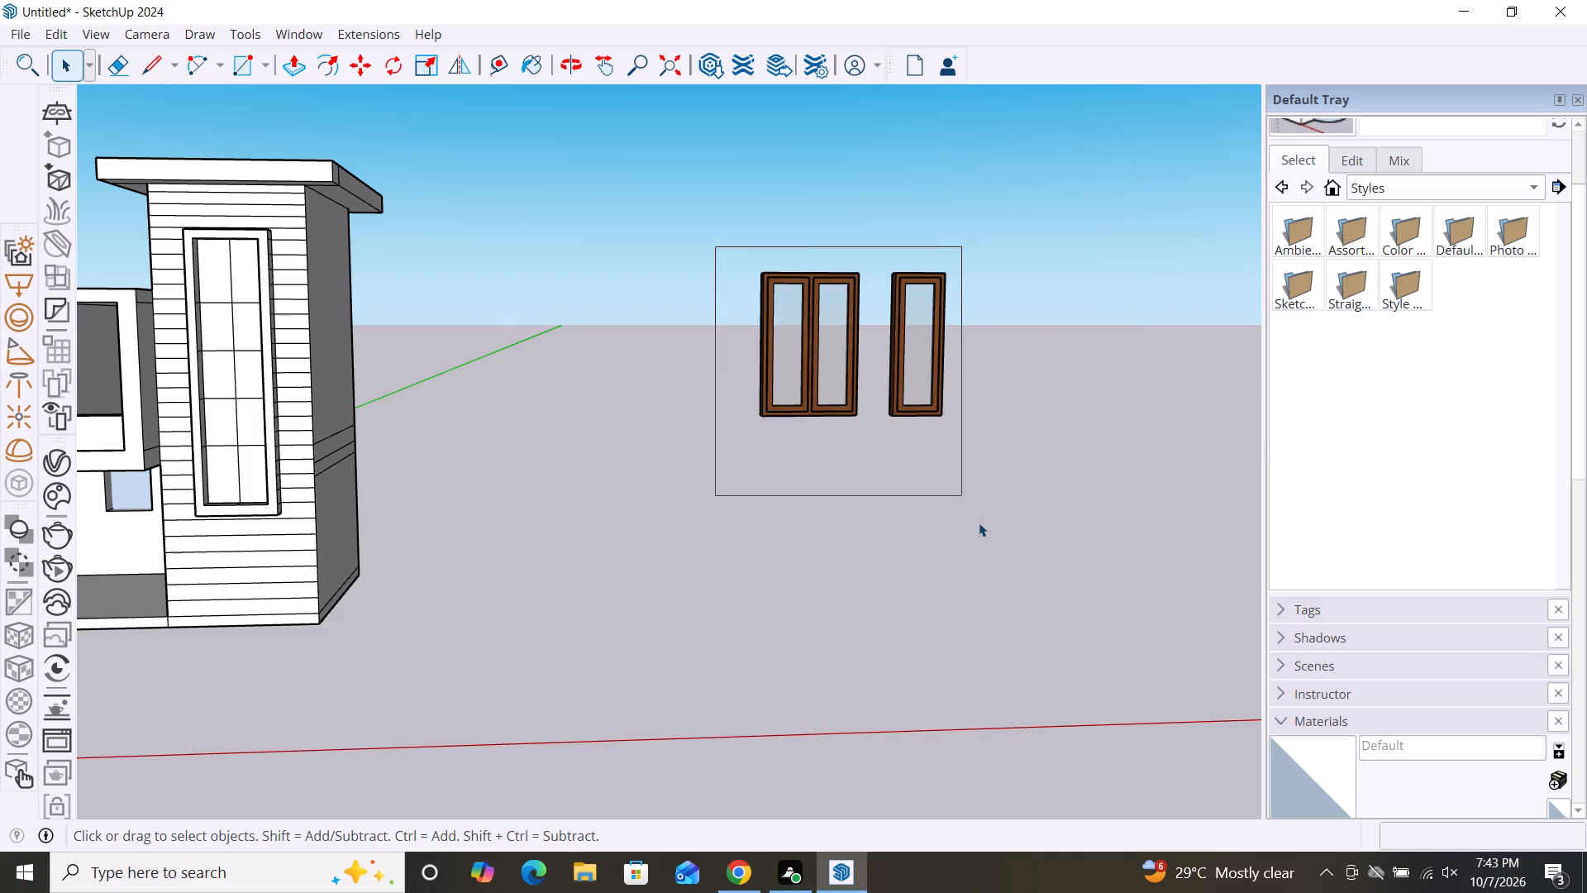
pyautogui.moveTo(979, 523); pyautogui.dragTo(987, 532)
pyautogui.click(987, 532)
pyautogui.moveTo(674, 204); pyautogui.dragTo(1043, 528)
pyautogui.click(1043, 528)
pyautogui.moveTo(707, 238); pyautogui.dragTo(1034, 527)
pyautogui.rightClick(829, 313)
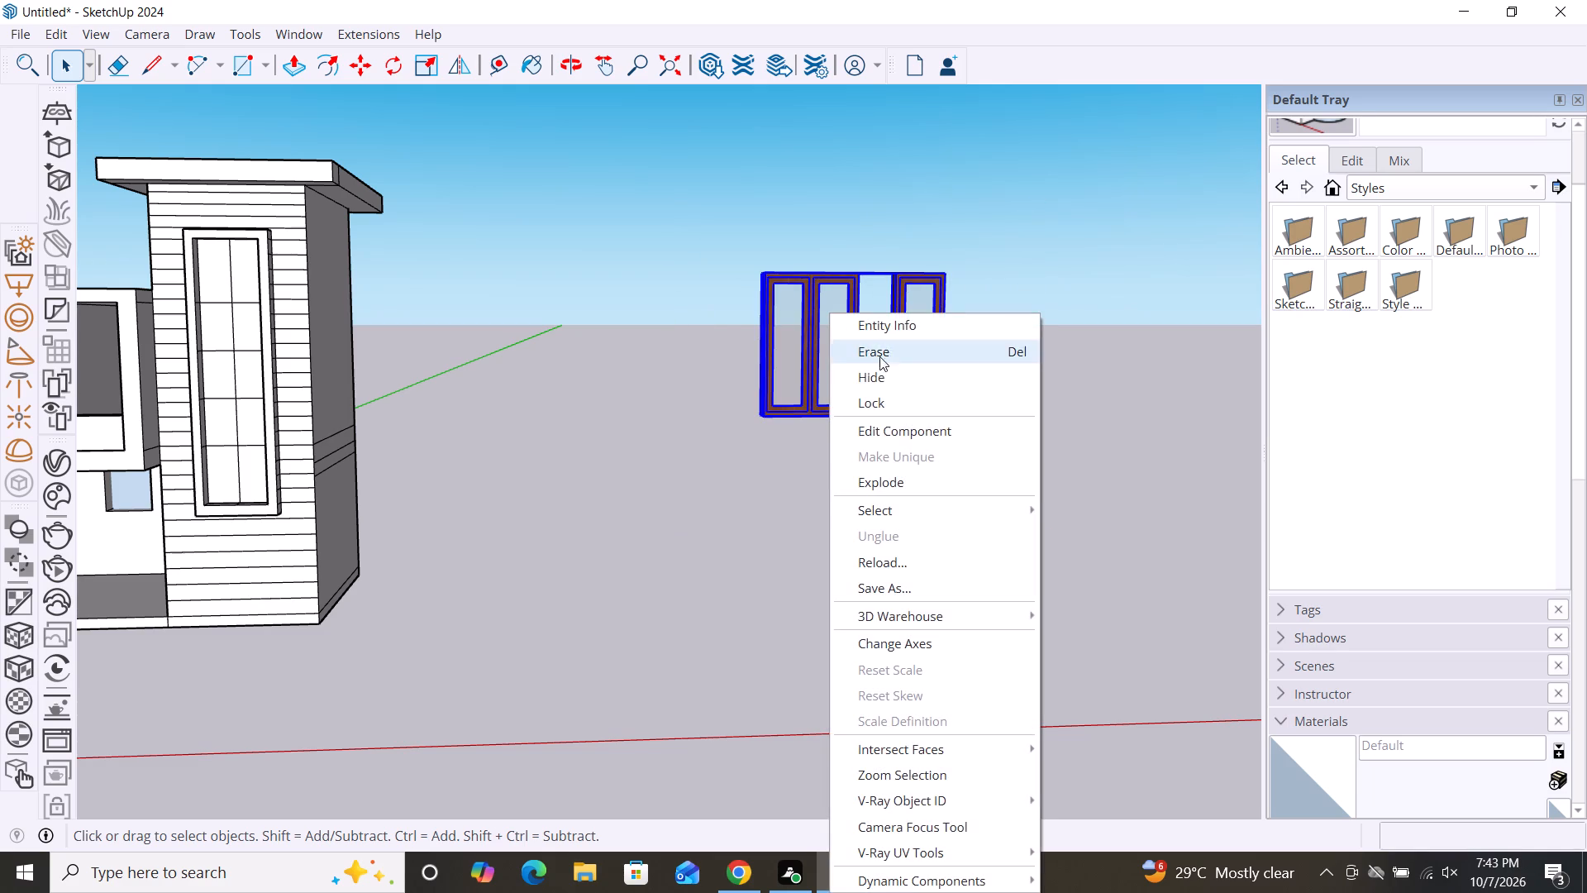
pyautogui.click(891, 489)
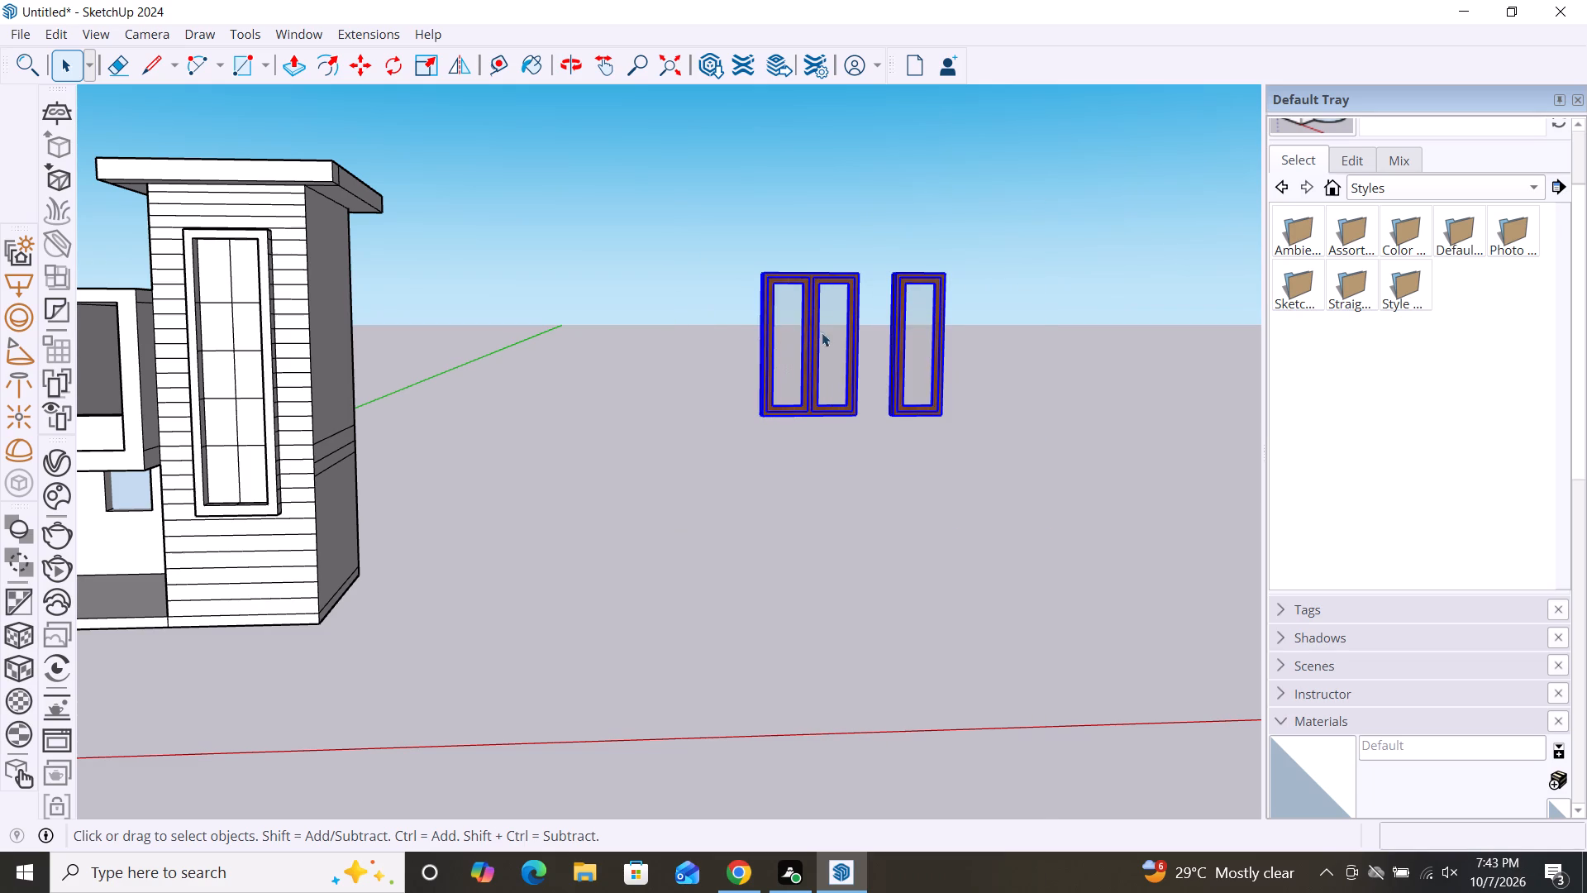
pyautogui.click(1037, 384)
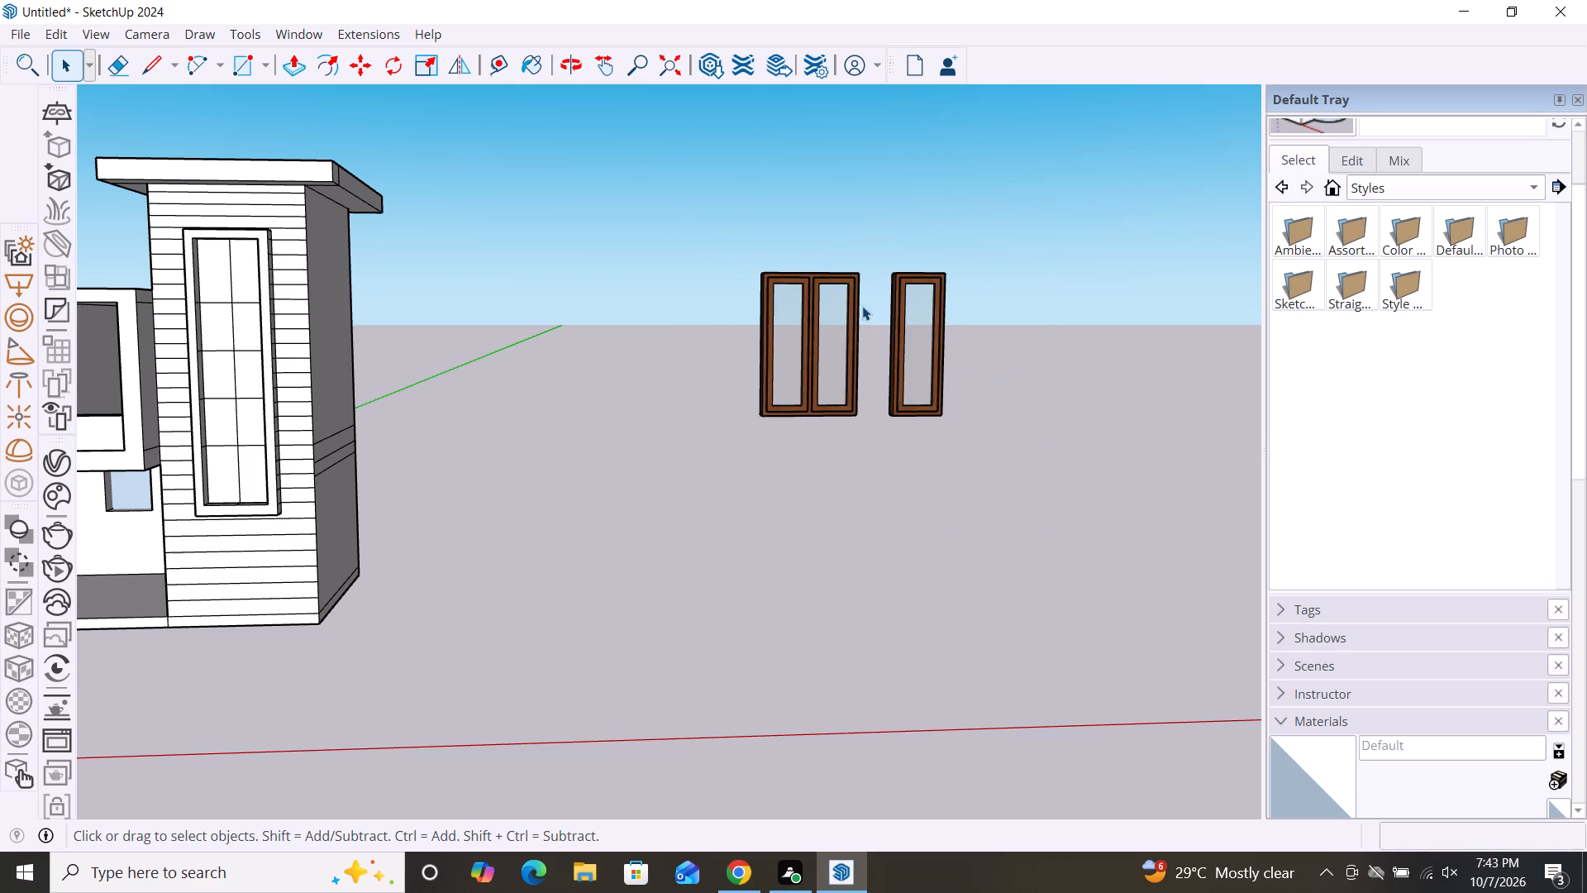
# Delete the loose single-pane window beside the two-pane window.
pyautogui.click(903, 340)
pyautogui.press('Delete')
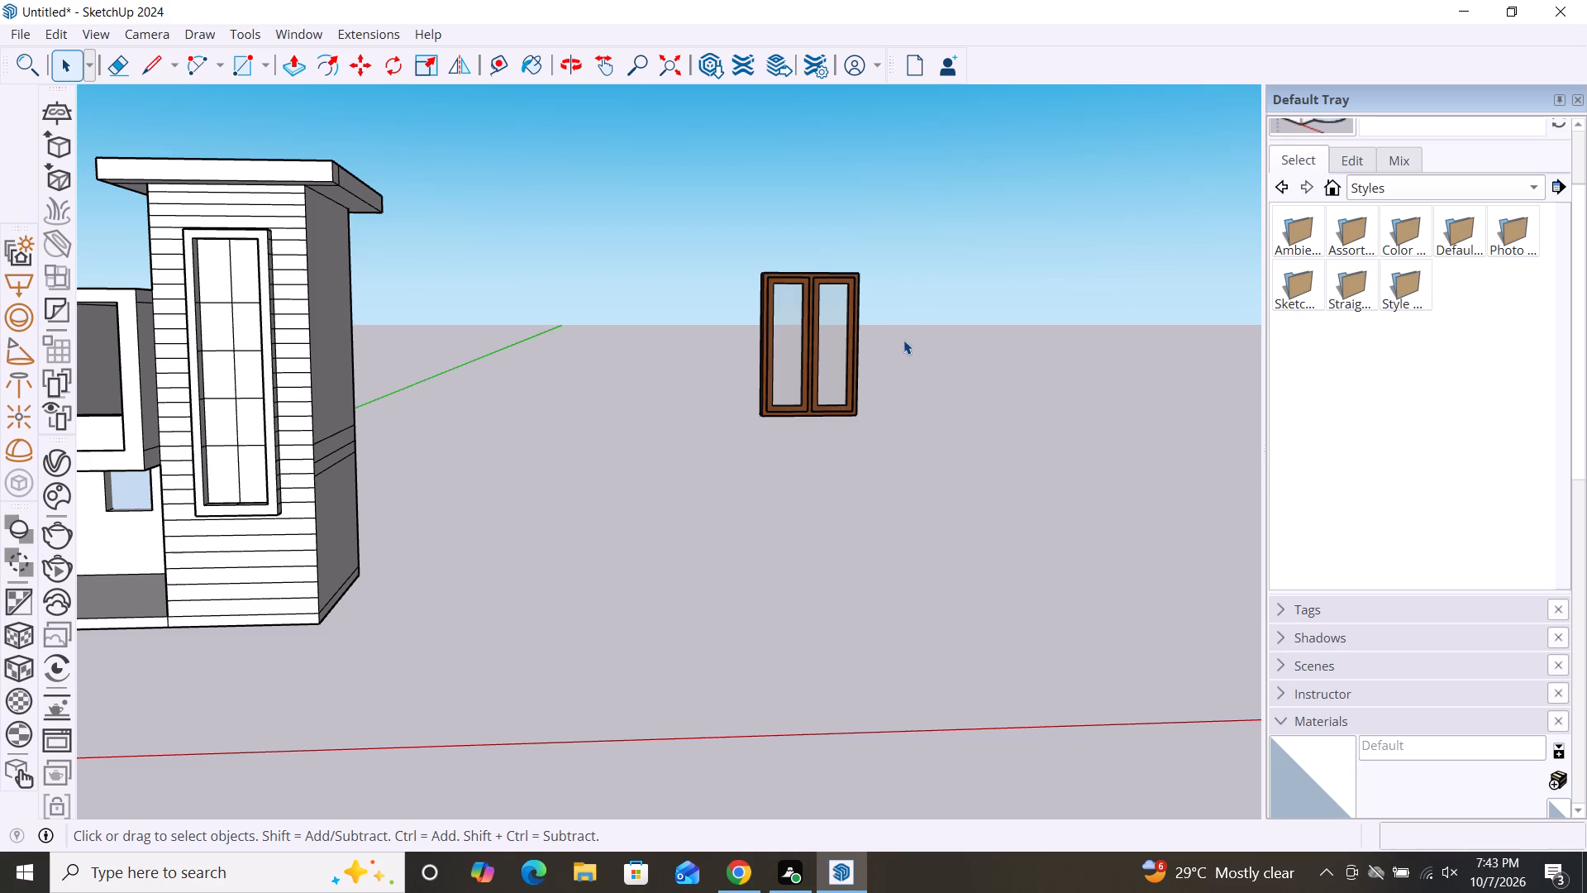
# Move the two-pane wooden window by its bottom frame about 33' to the upper-floor balcony, just above the parapet.
pyautogui.moveTo(737, 250); pyautogui.dragTo(841, 355)
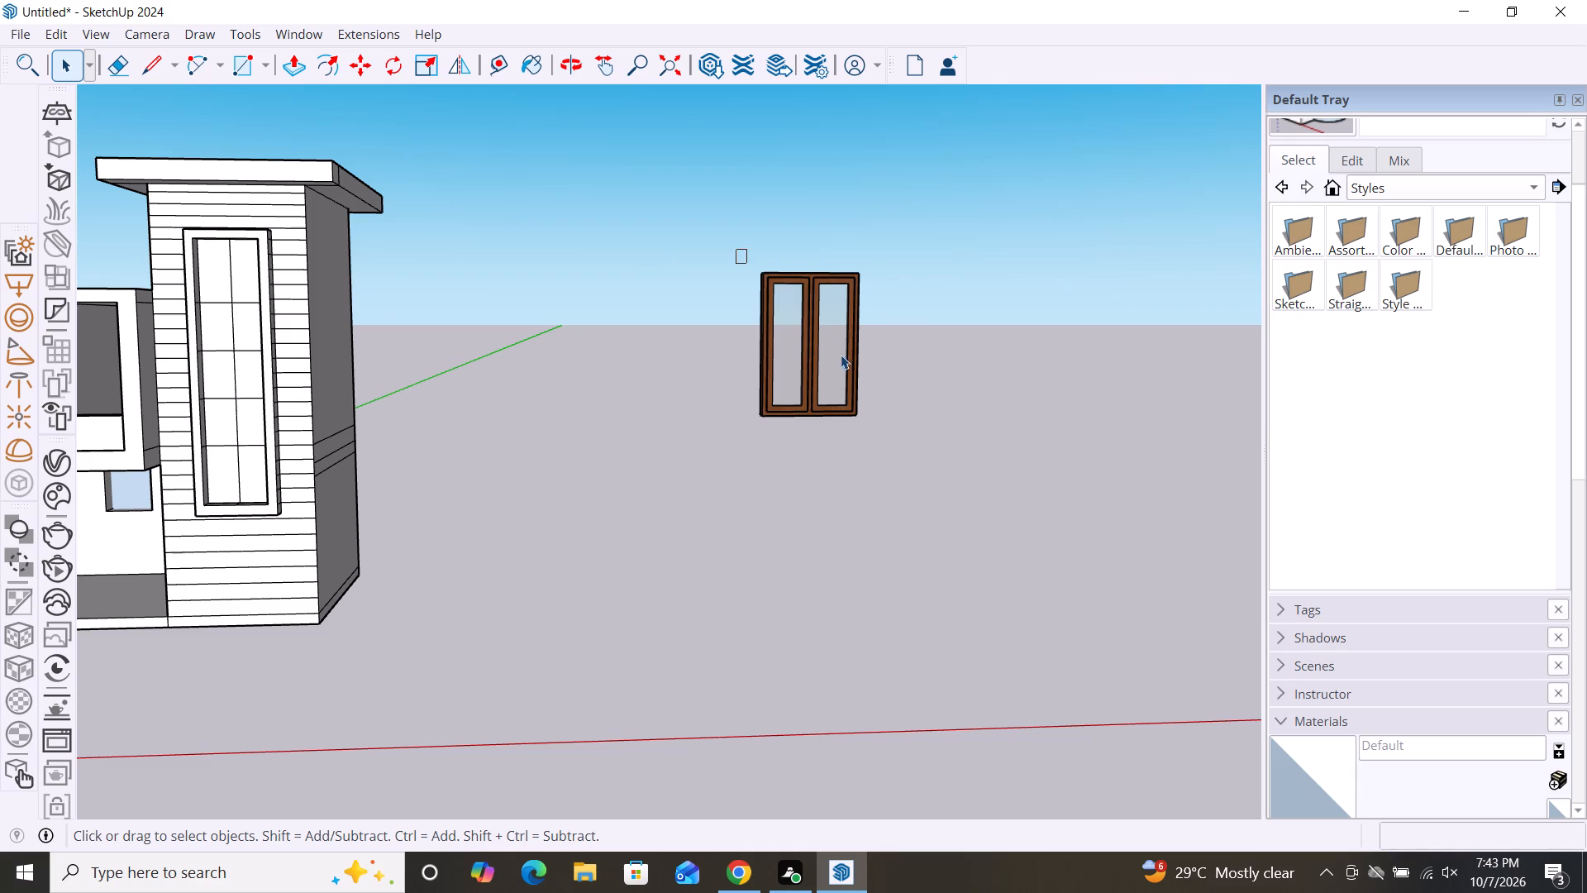
pyautogui.moveTo(841, 355); pyautogui.dragTo(906, 429)
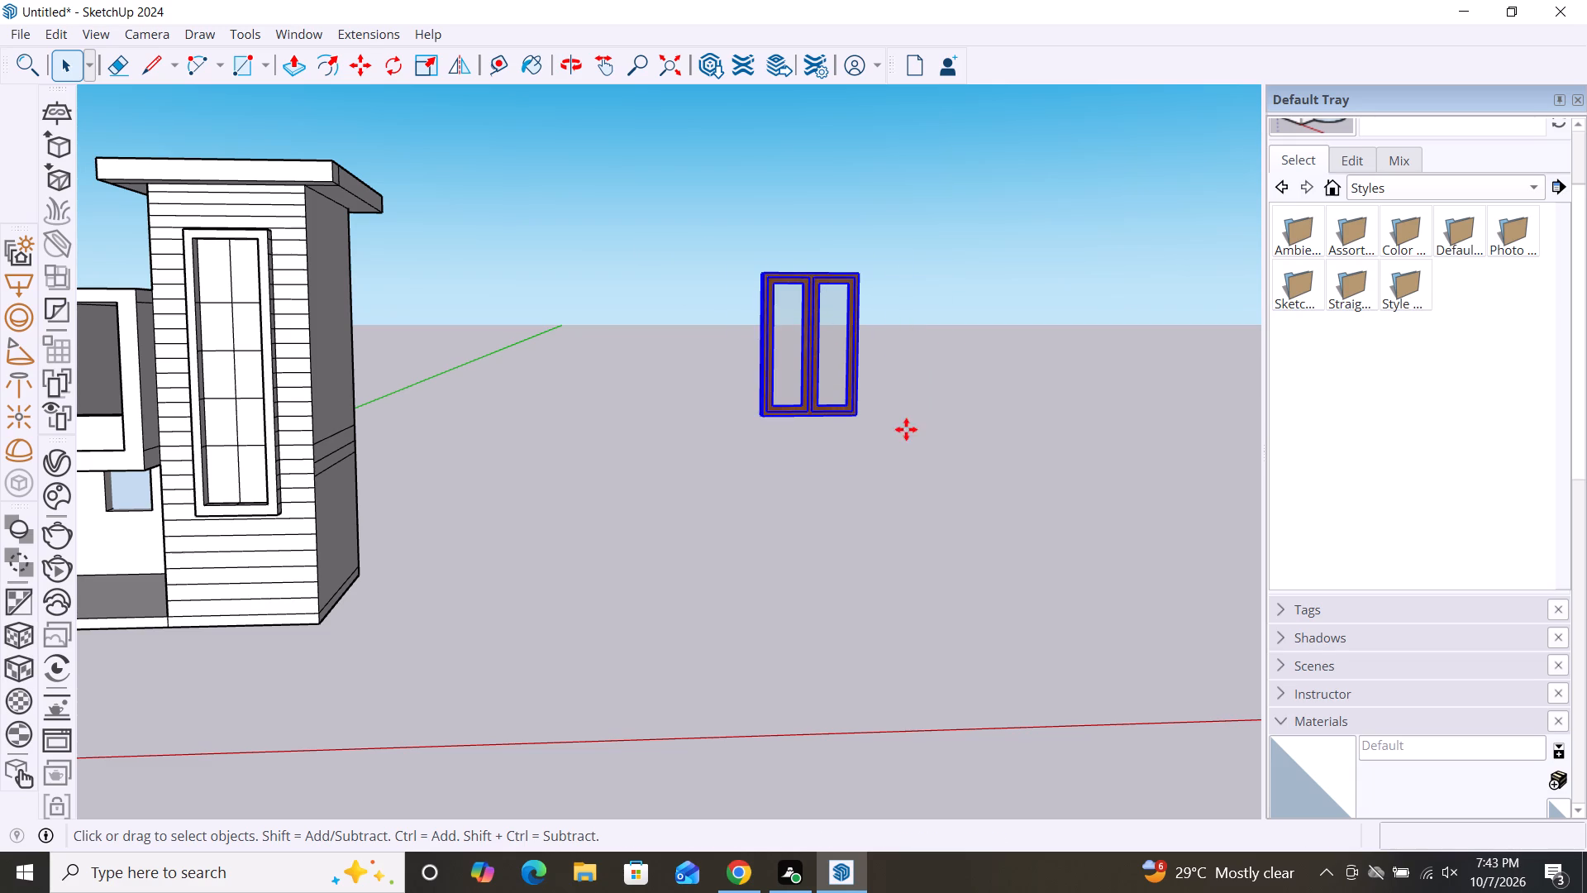
pyautogui.press('m')
pyautogui.click(781, 413)
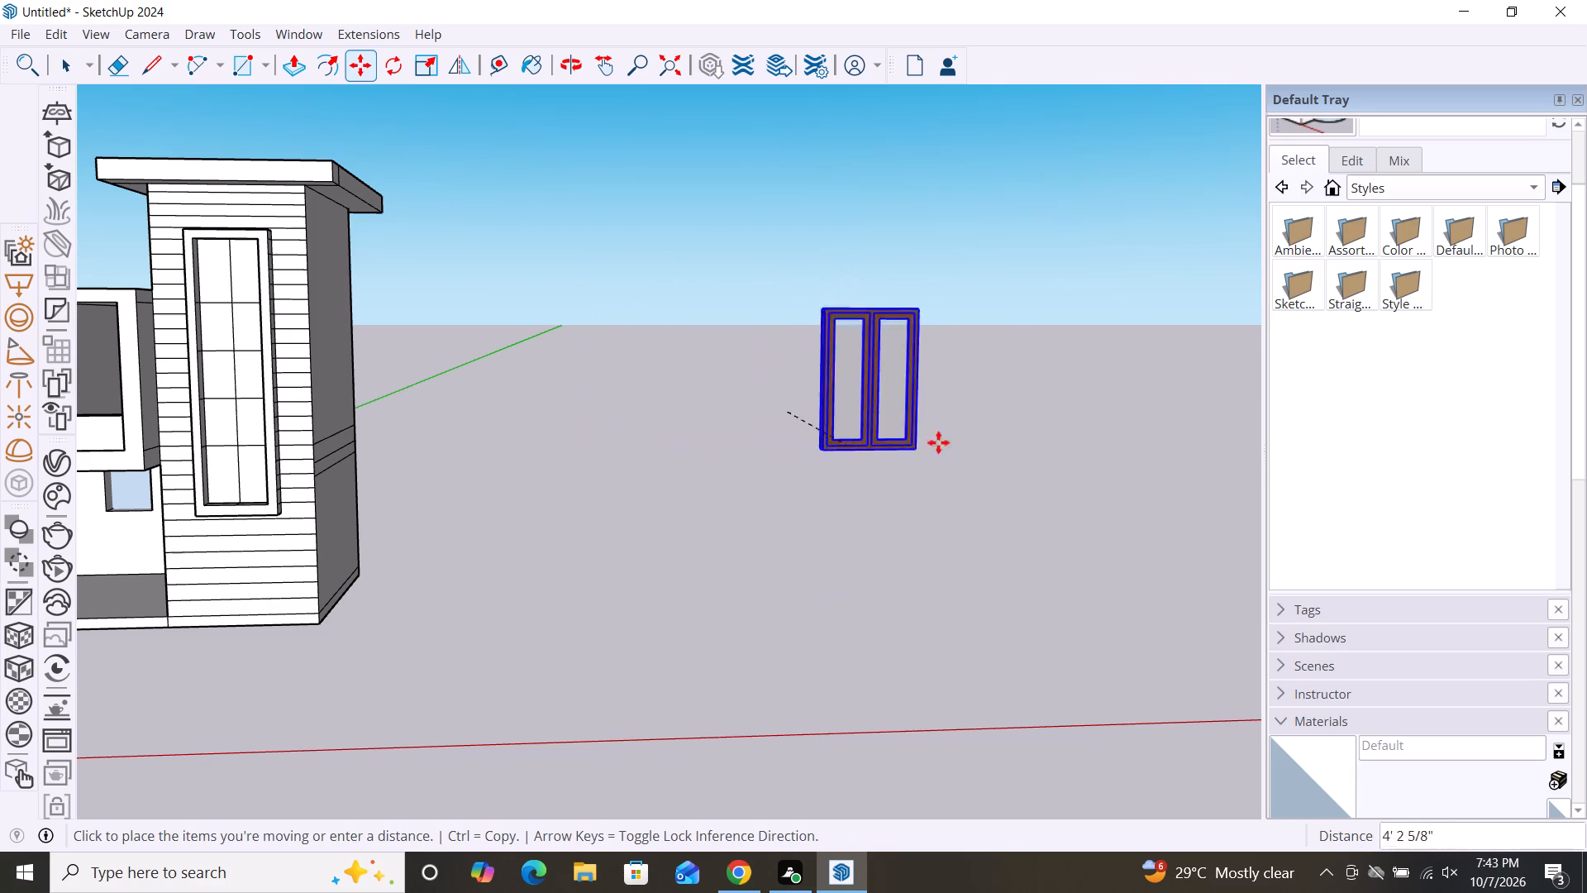
pyautogui.scroll(-8, 1020, 407)
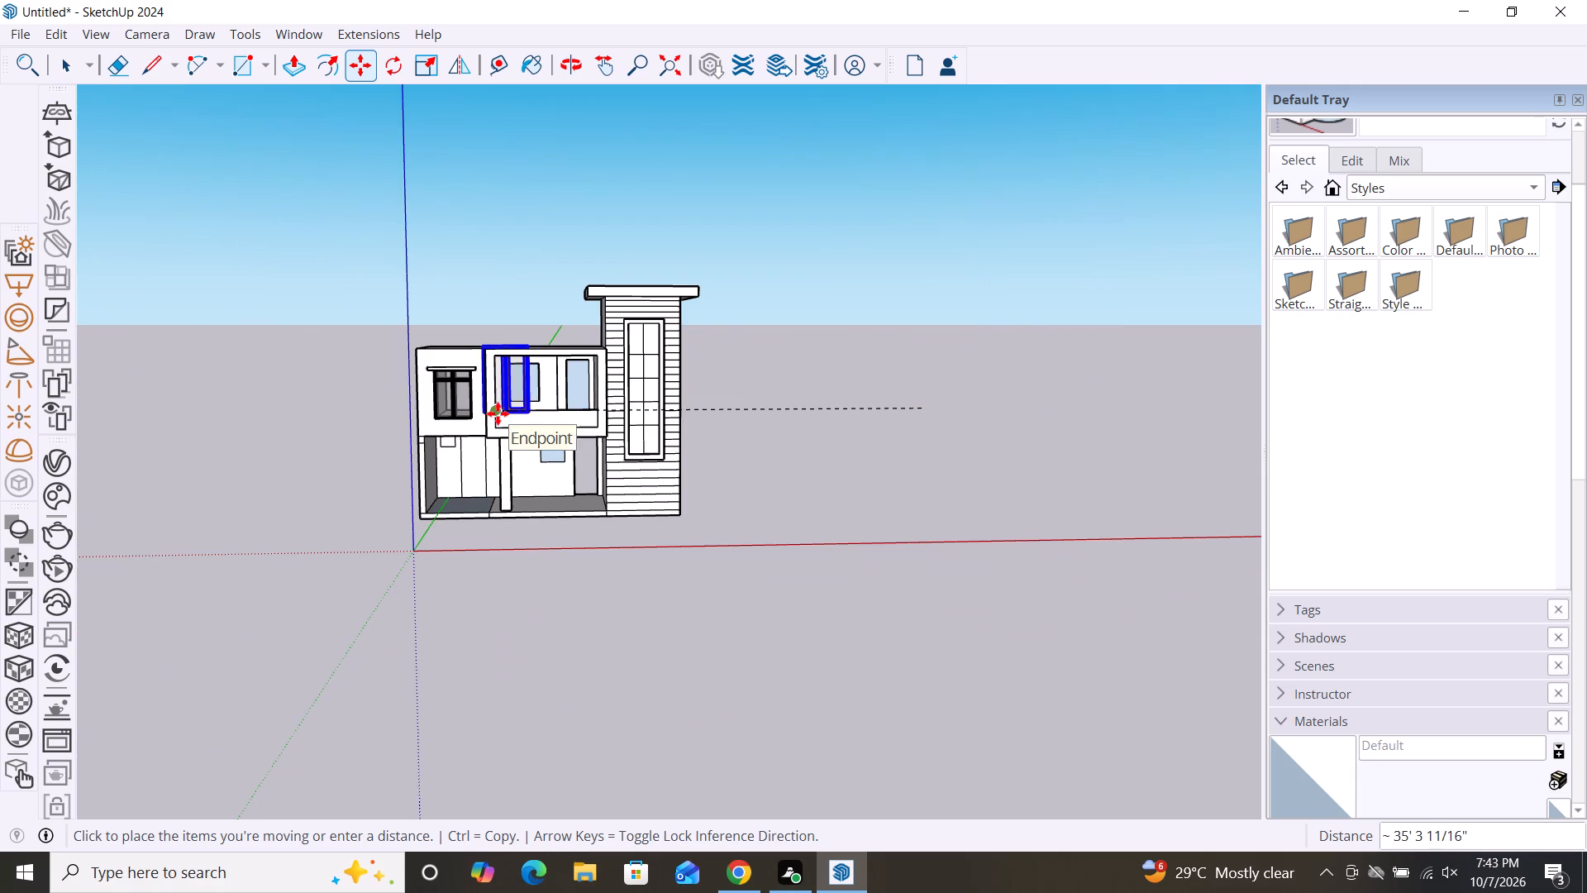
pyautogui.scroll(17, 498, 413)
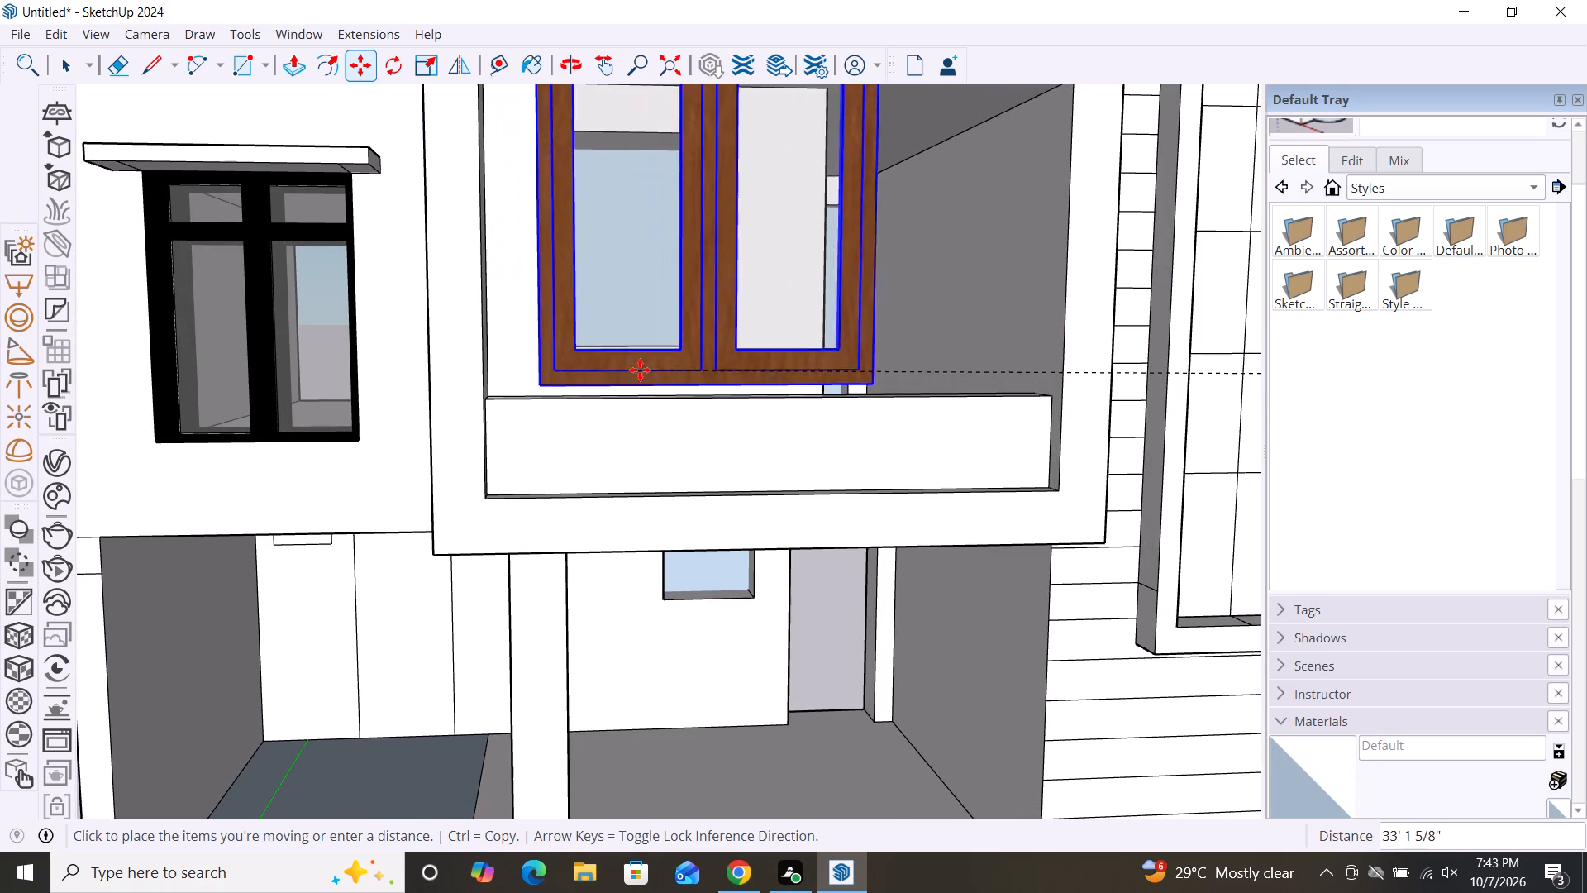
pyautogui.click(670, 362)
# Scale the two-pane window's width to 0.74 along the red axis.
pyautogui.scroll(-4, 658, 354)
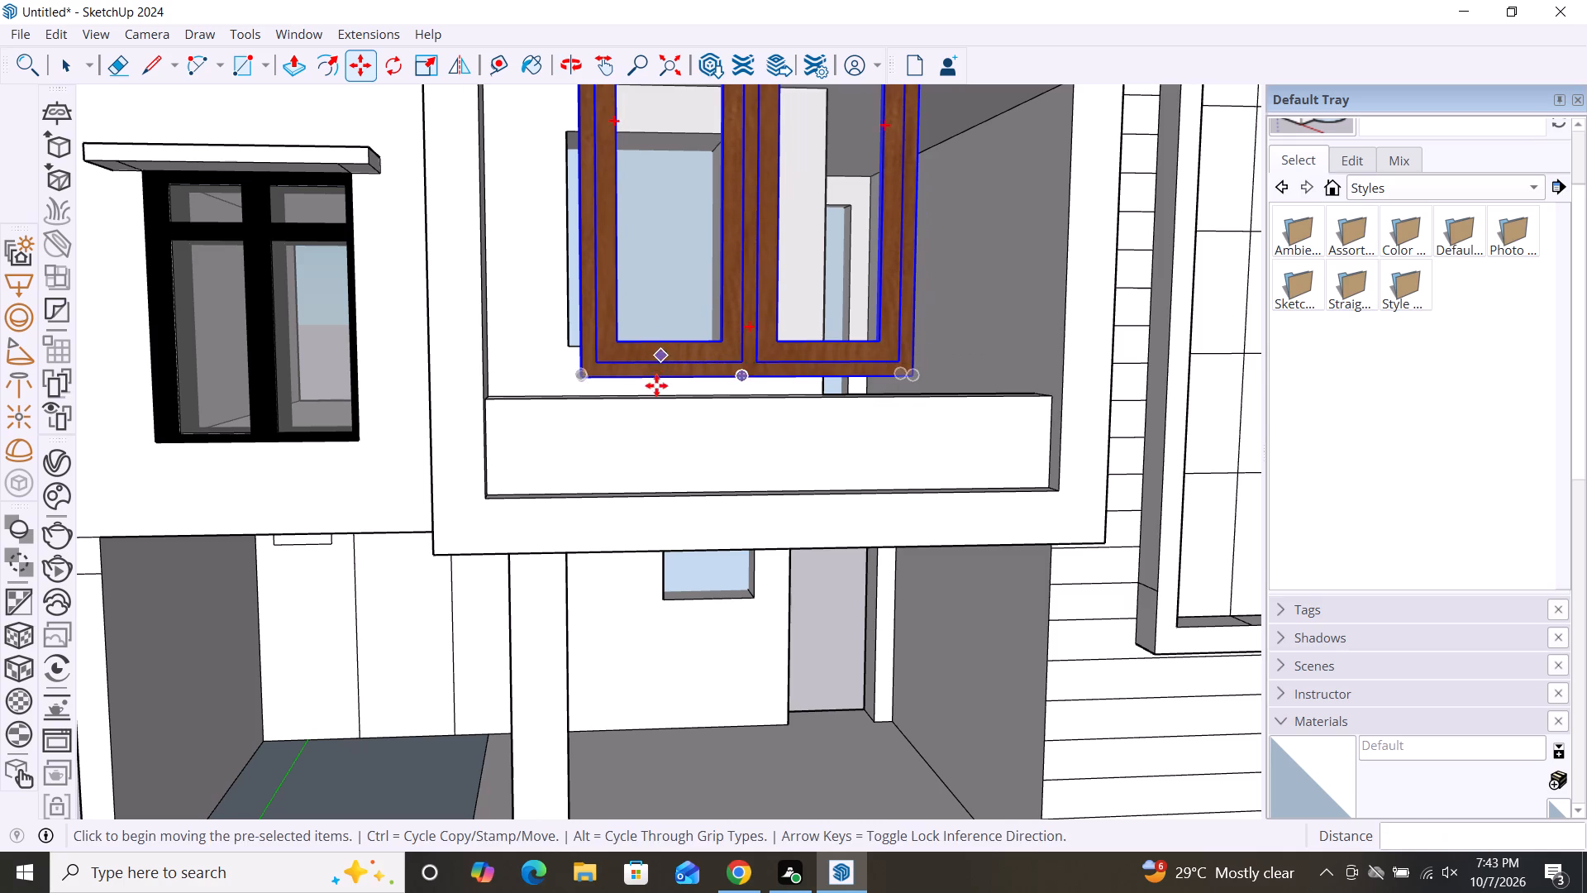
pyautogui.scroll(-3, 750, 470)
pyautogui.press('s')
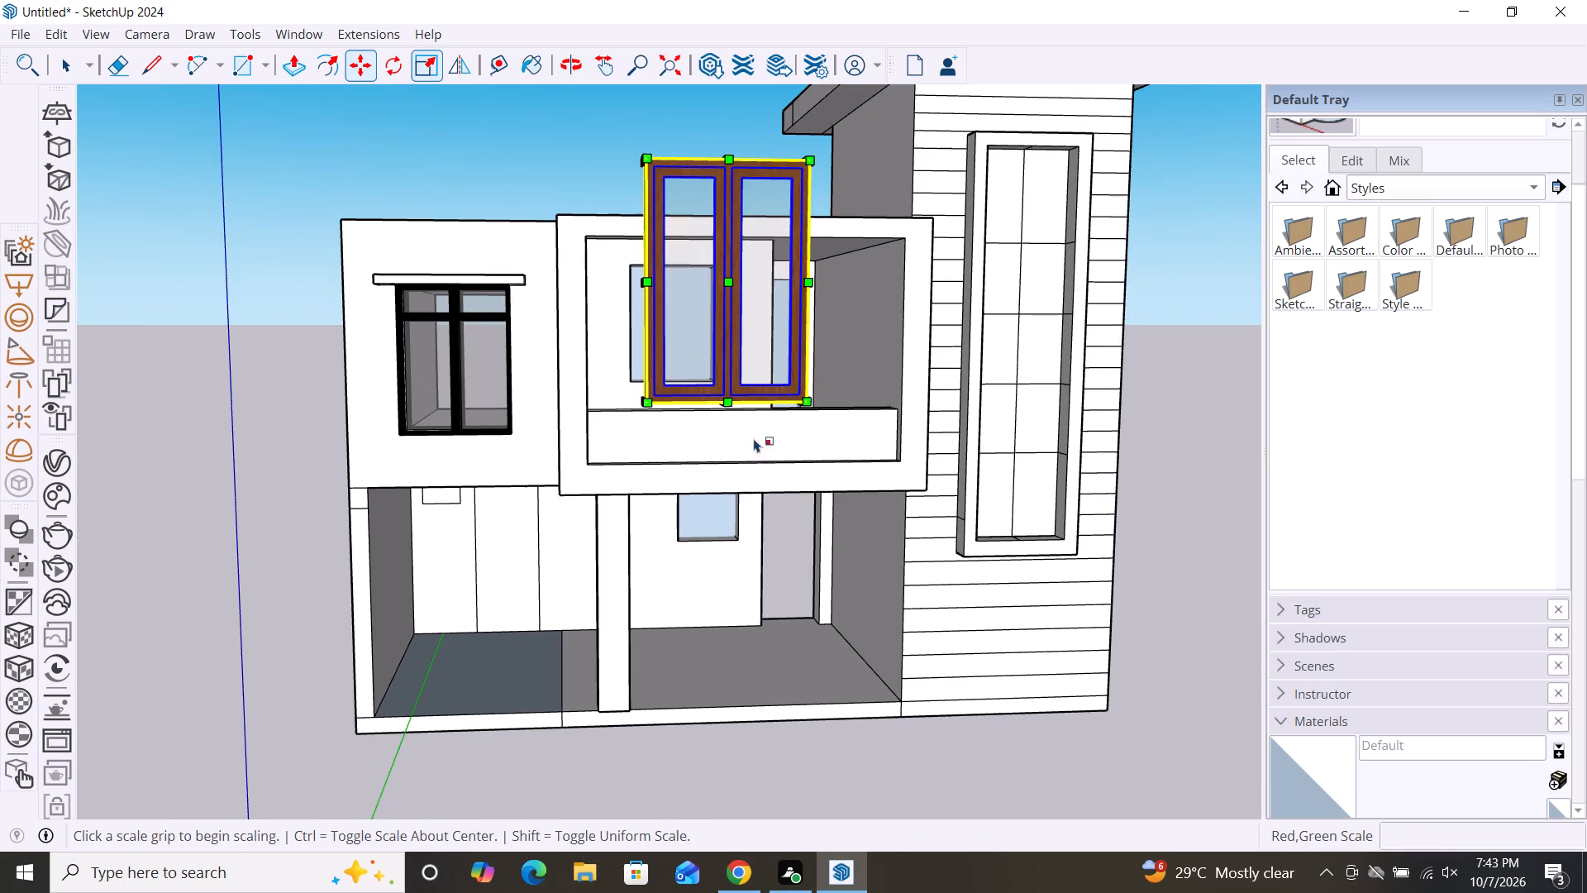
pyautogui.moveTo(799, 284); pyautogui.dragTo(765, 285)
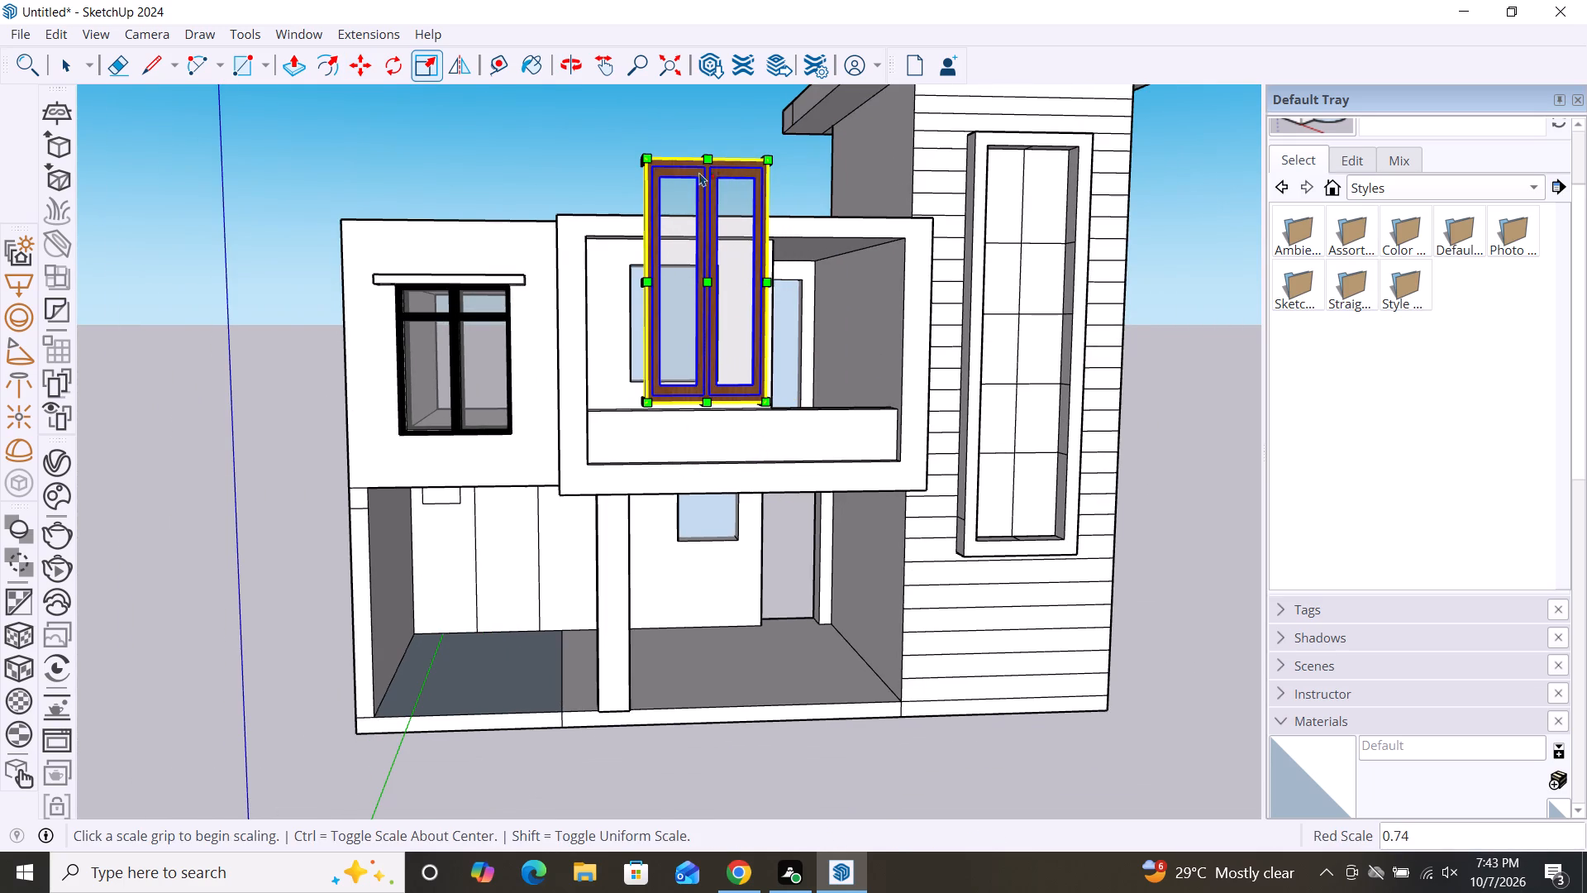
# Scale the two-pane window's height down from its top edge to about the height of the balcony wall opening.
pyautogui.moveTo(705, 161); pyautogui.dragTo(706, 264)
pyautogui.press('space')
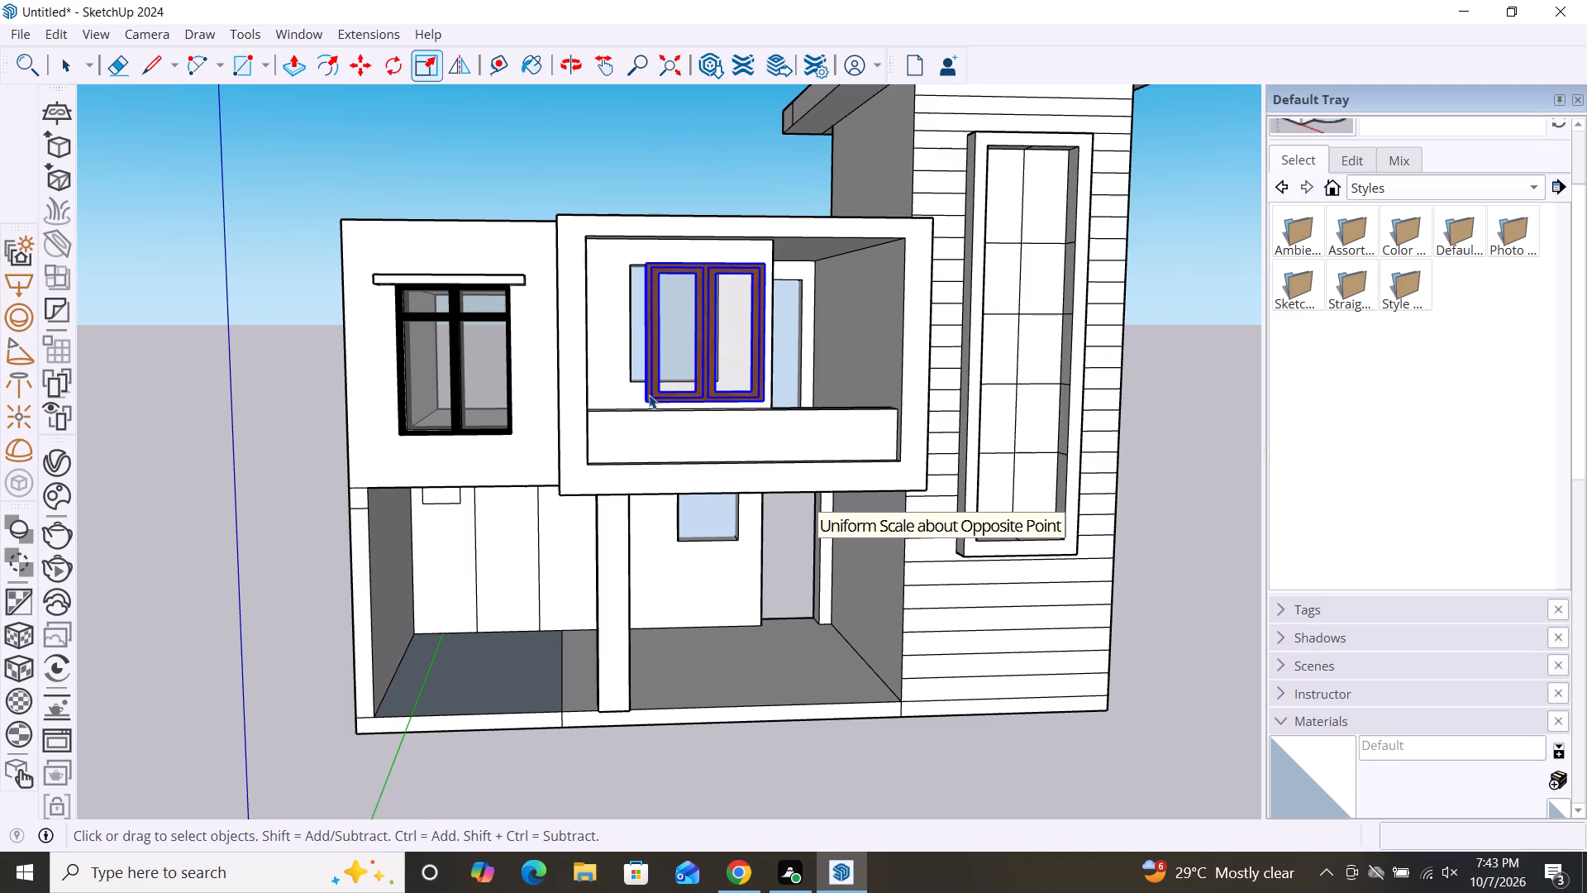
# Move the window about 4' 5" to the balcony wall opening, and align its bottom corner with the opening's lower-left corner by about 3 3/8".
pyautogui.press('m')
pyautogui.click(646, 399)
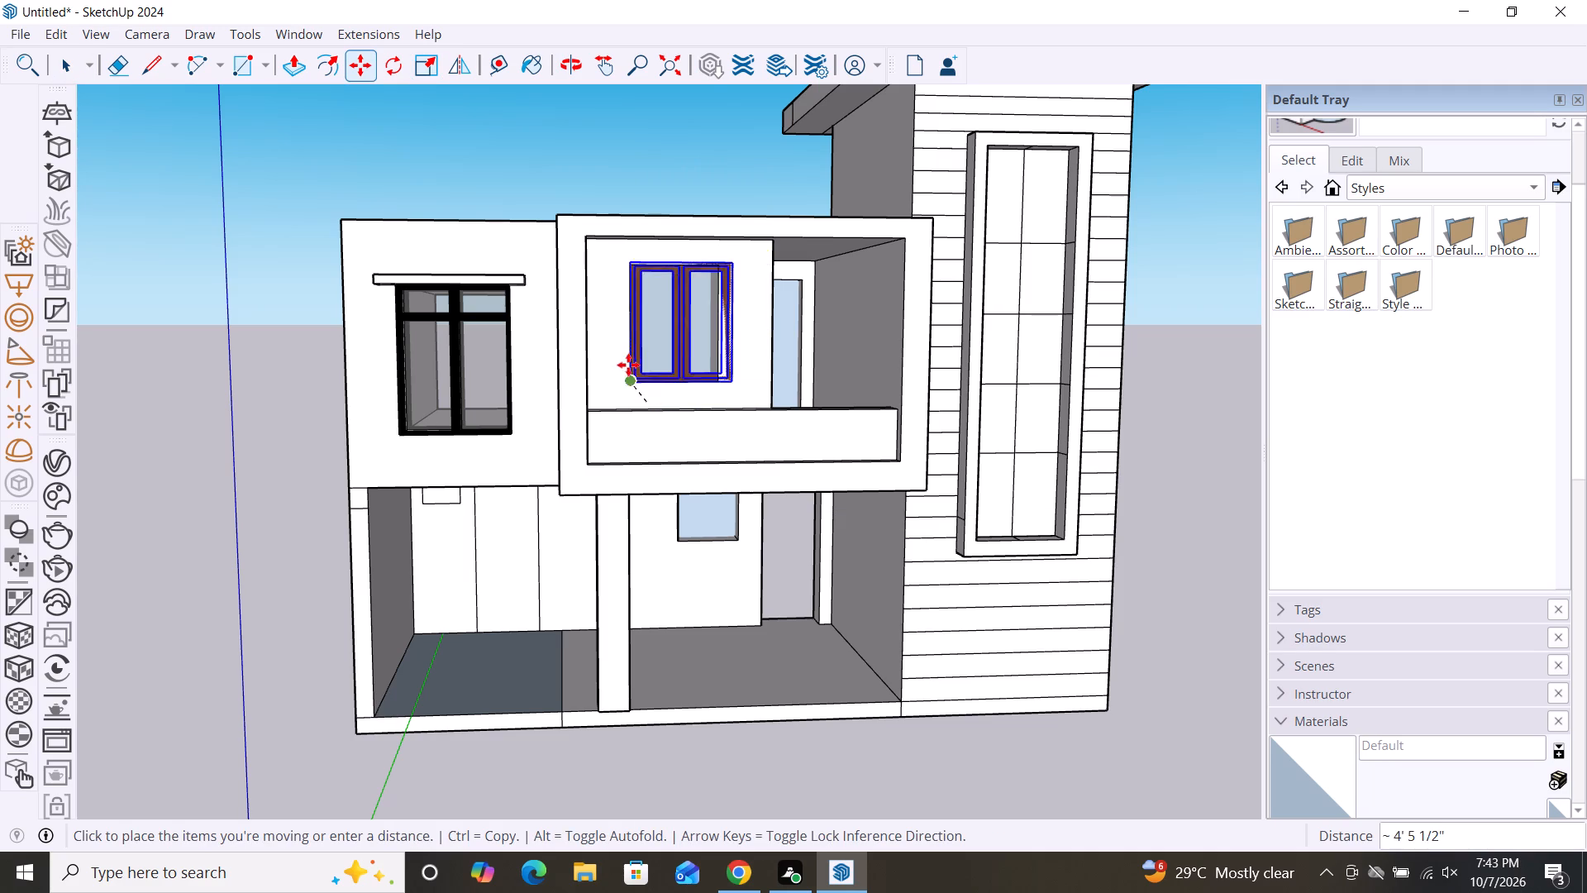
pyautogui.scroll(11, 621, 356)
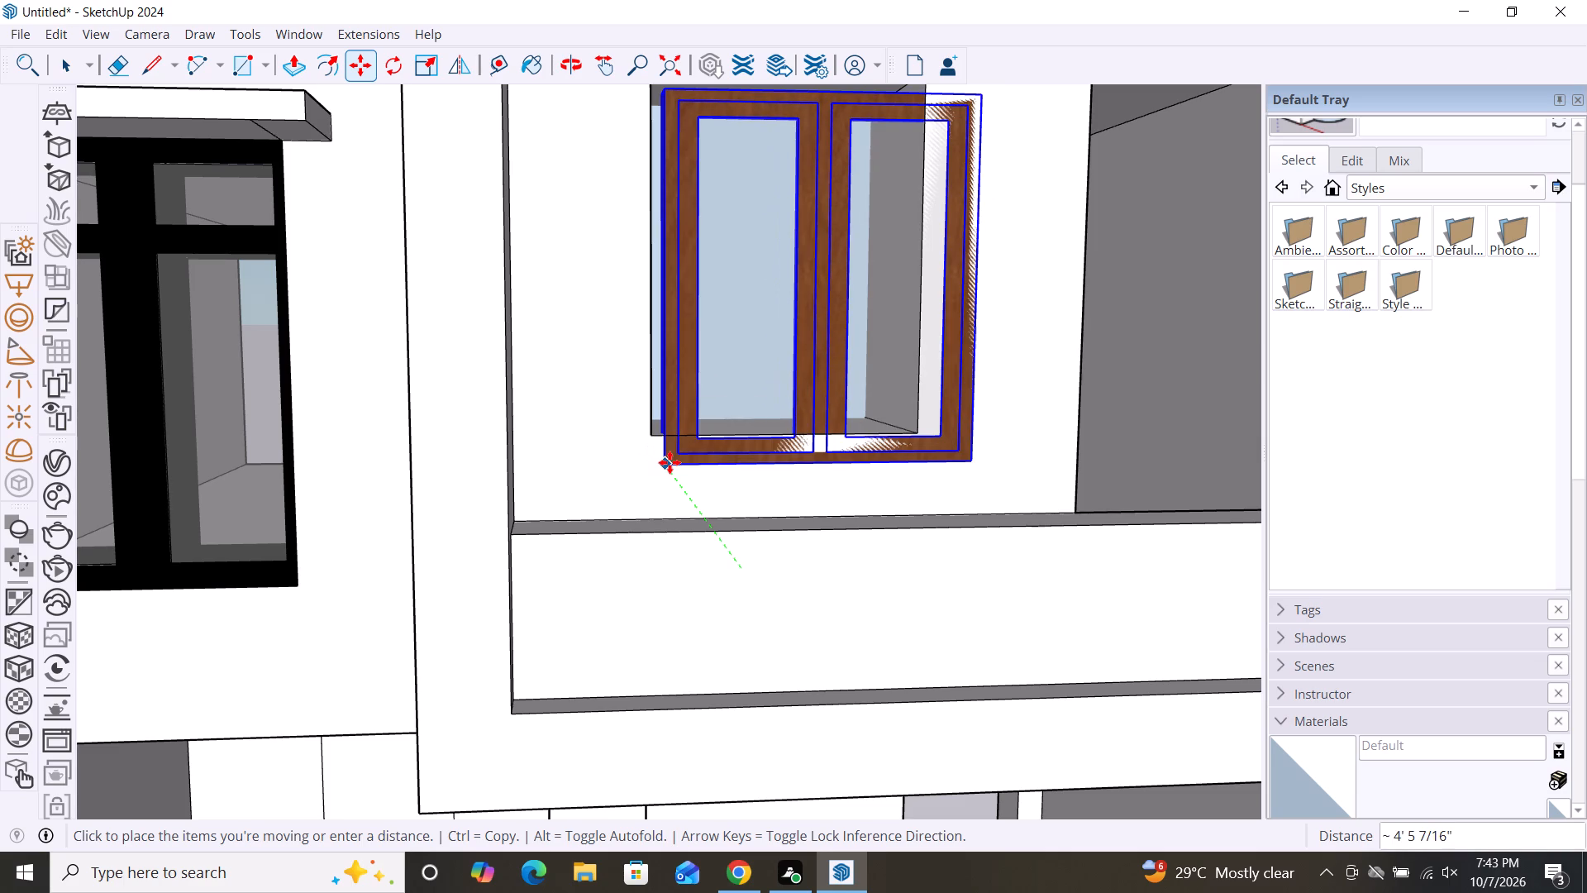
pyautogui.click(670, 462)
pyautogui.scroll(4, 684, 454)
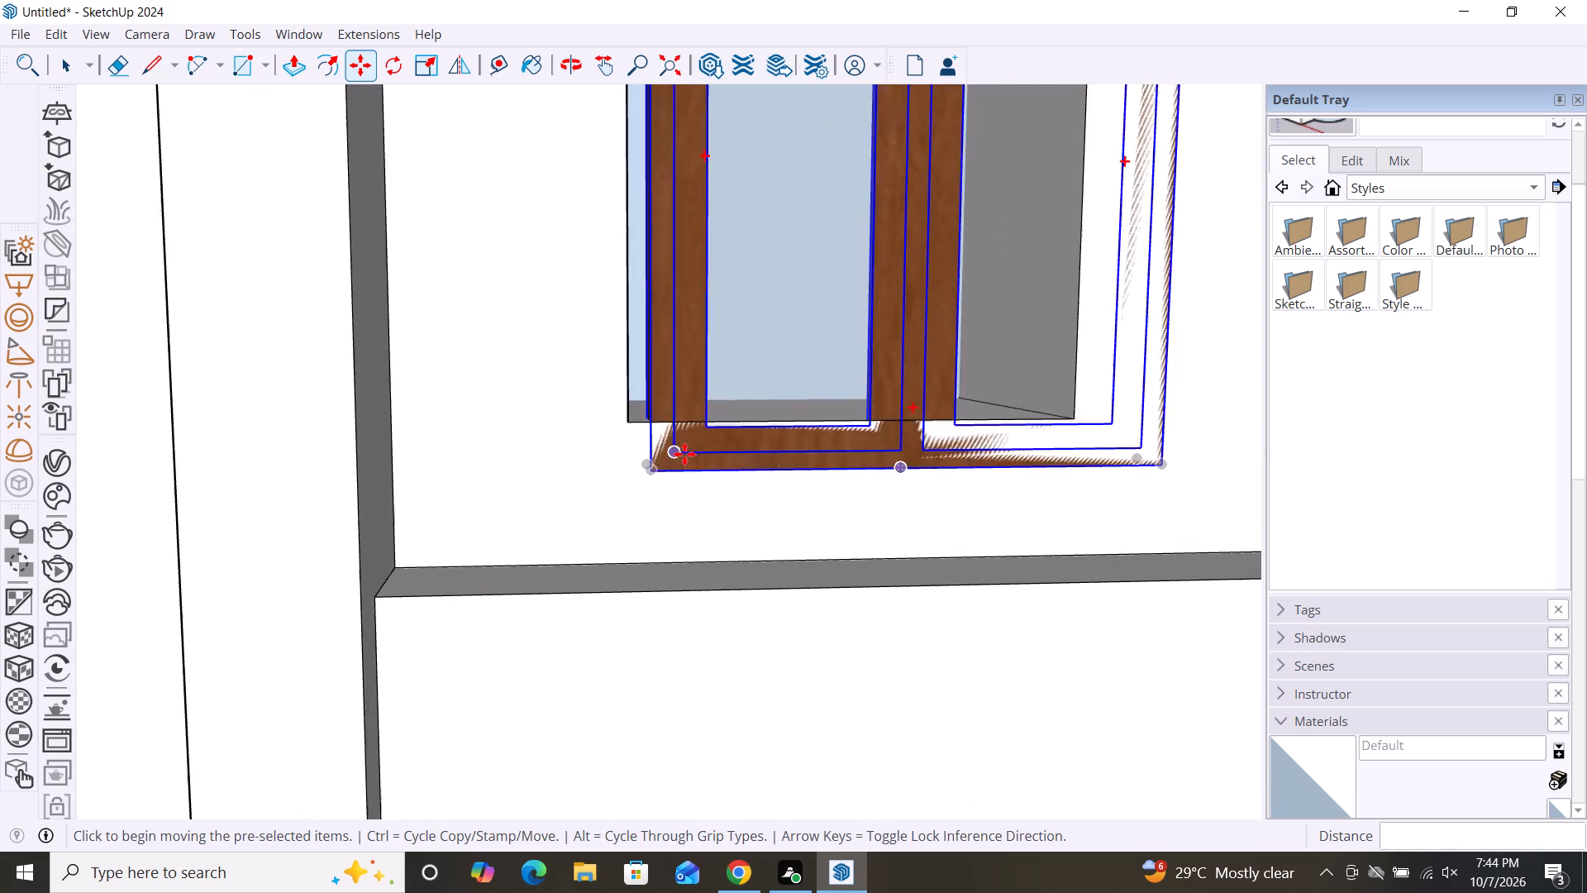
pyautogui.scroll(6, 684, 454)
pyautogui.click(634, 485)
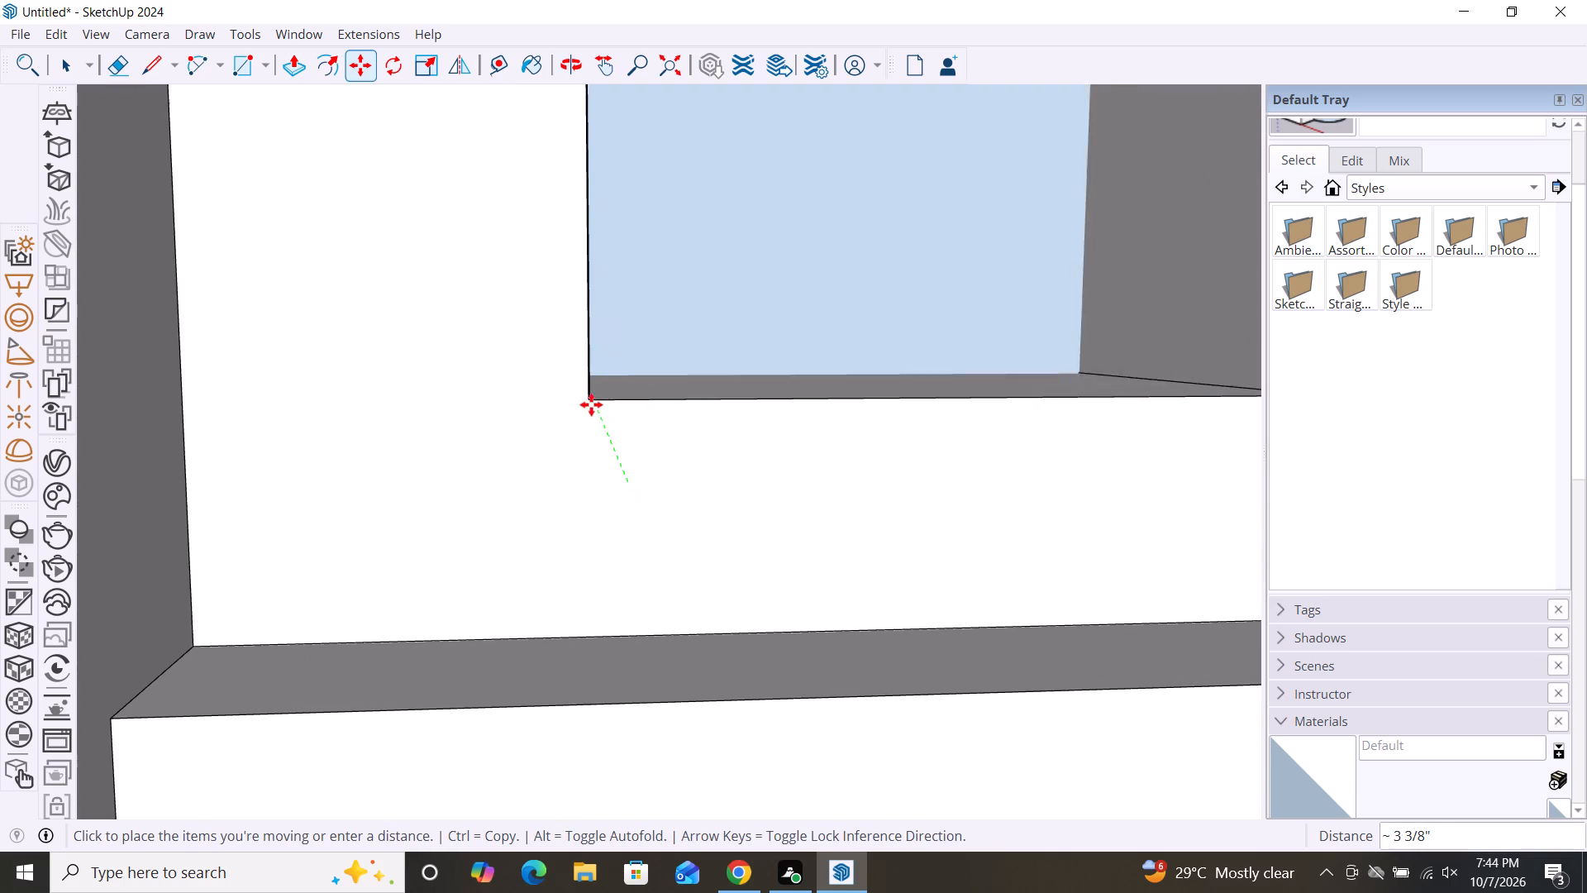
pyautogui.click(589, 404)
# Scale the balcony window's width to about 0.86 and adjust its height from the top edge to fit the opening.
pyautogui.scroll(-11, 545, 466)
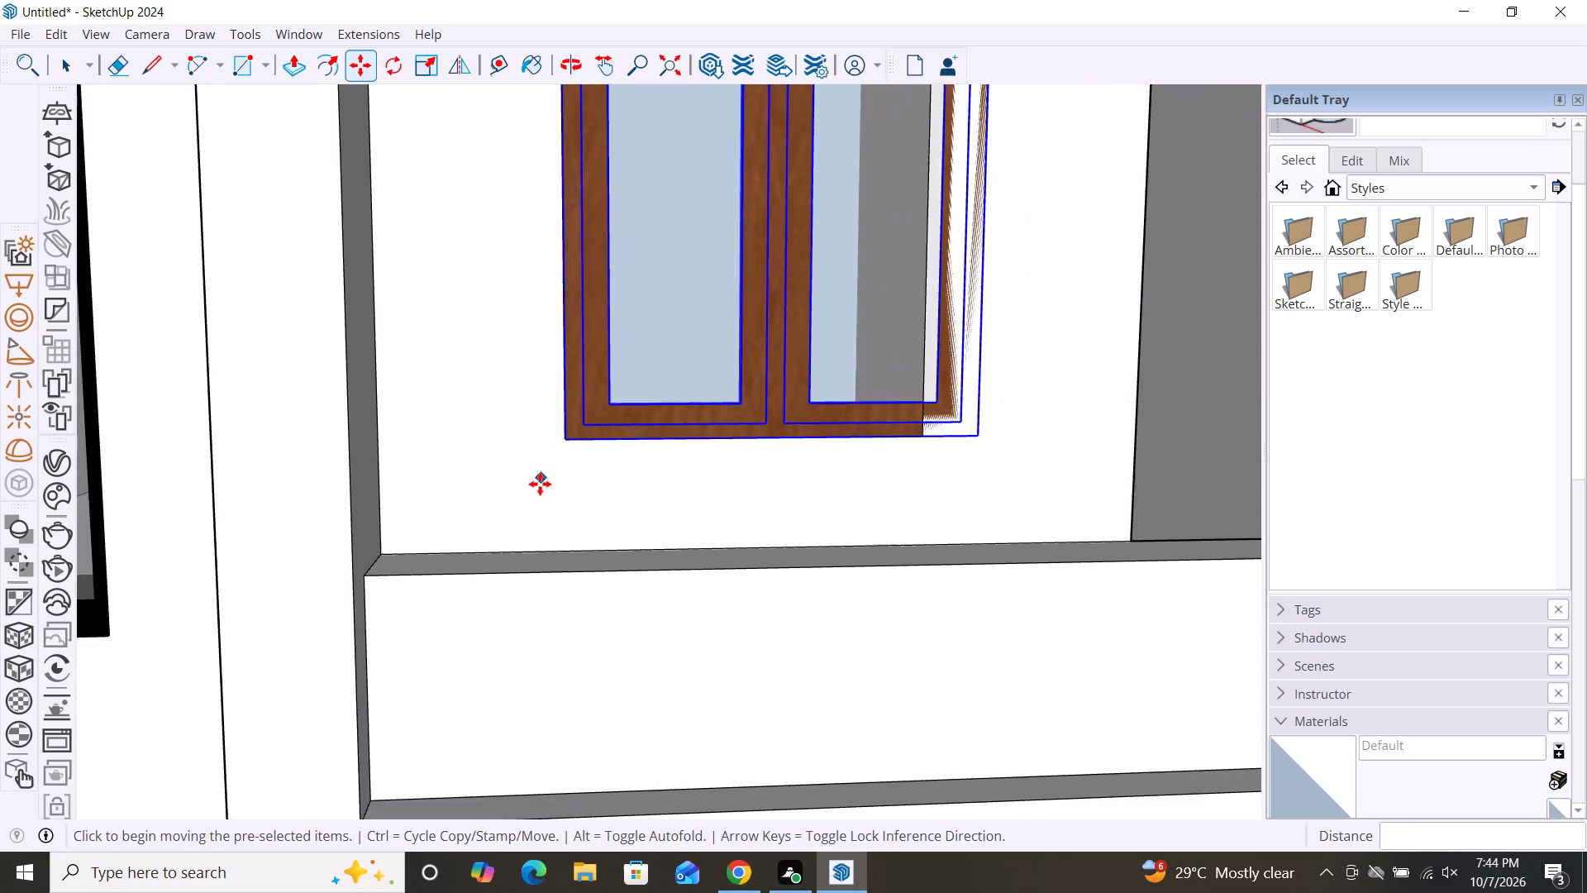
pyautogui.scroll(-3, 749, 456)
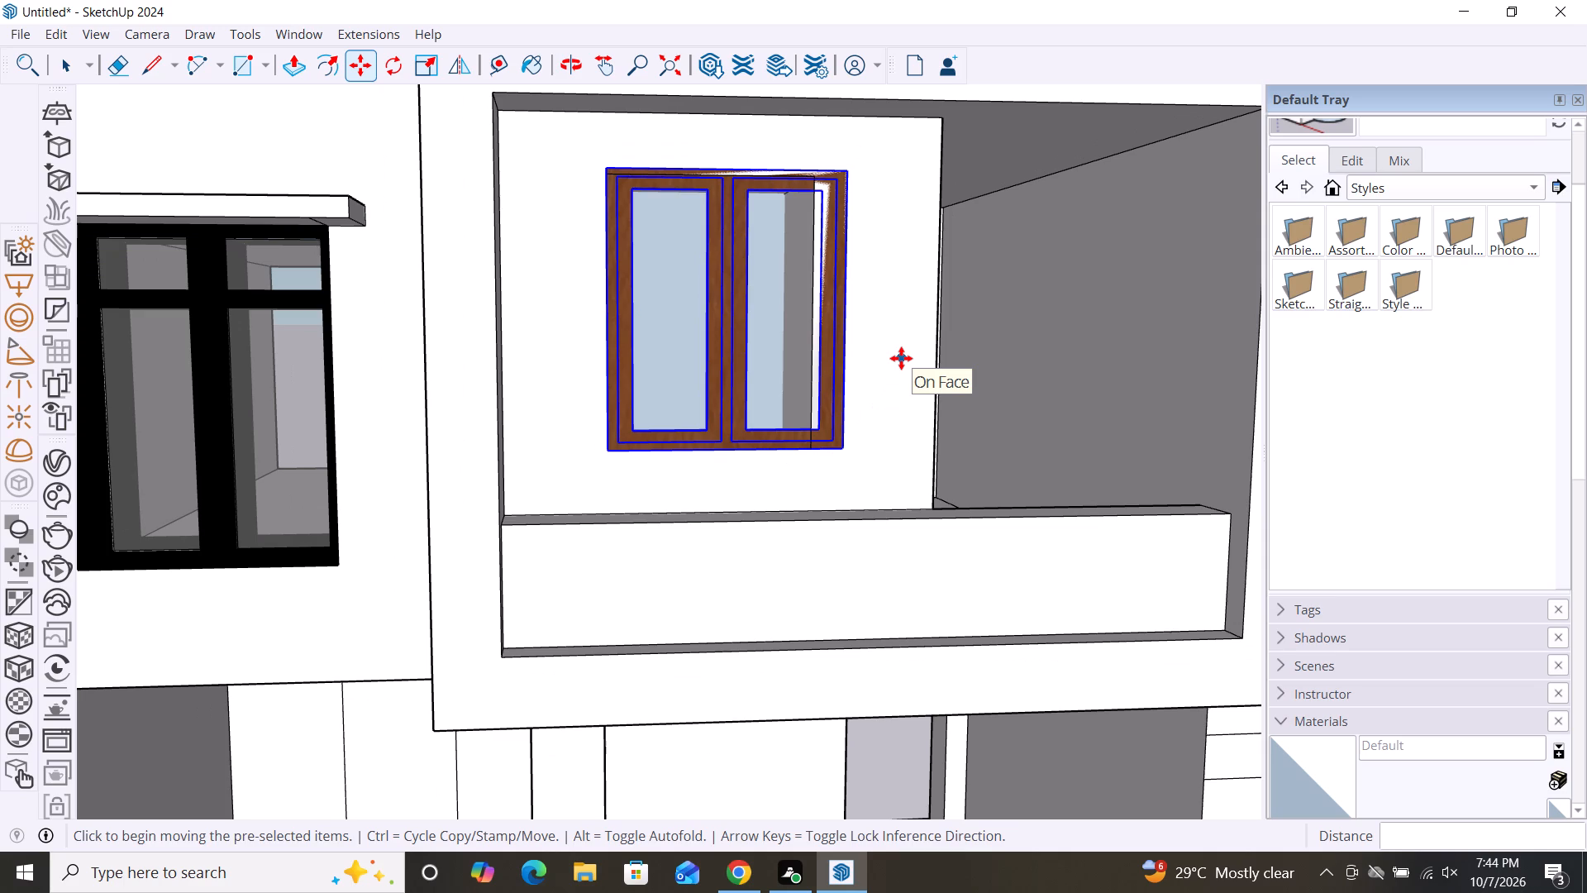
pyautogui.press('s')
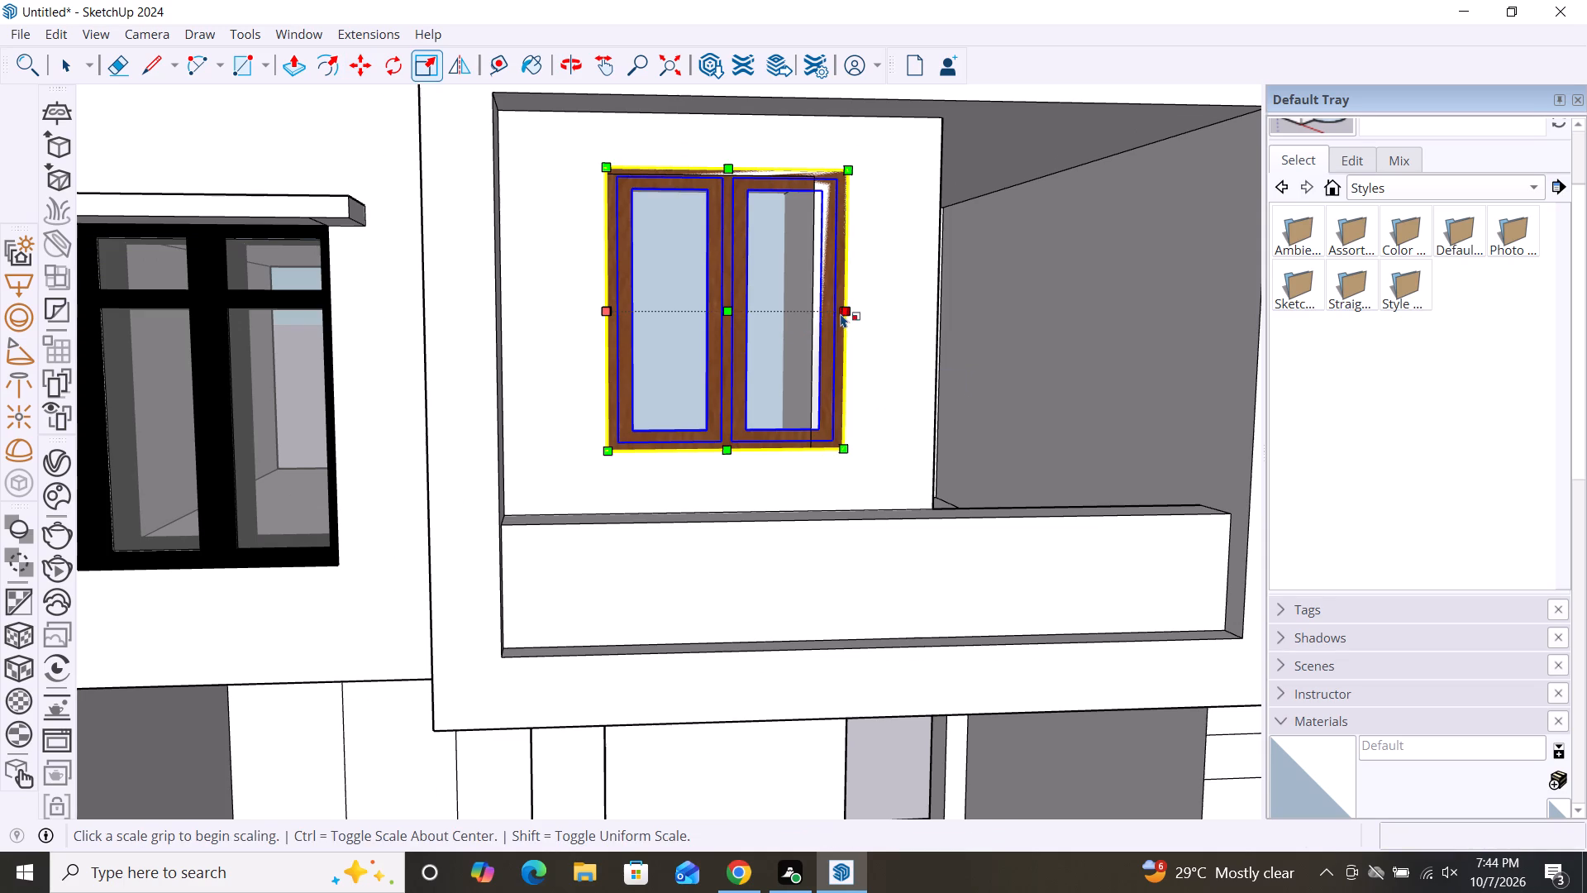
pyautogui.moveTo(841, 307); pyautogui.dragTo(818, 315)
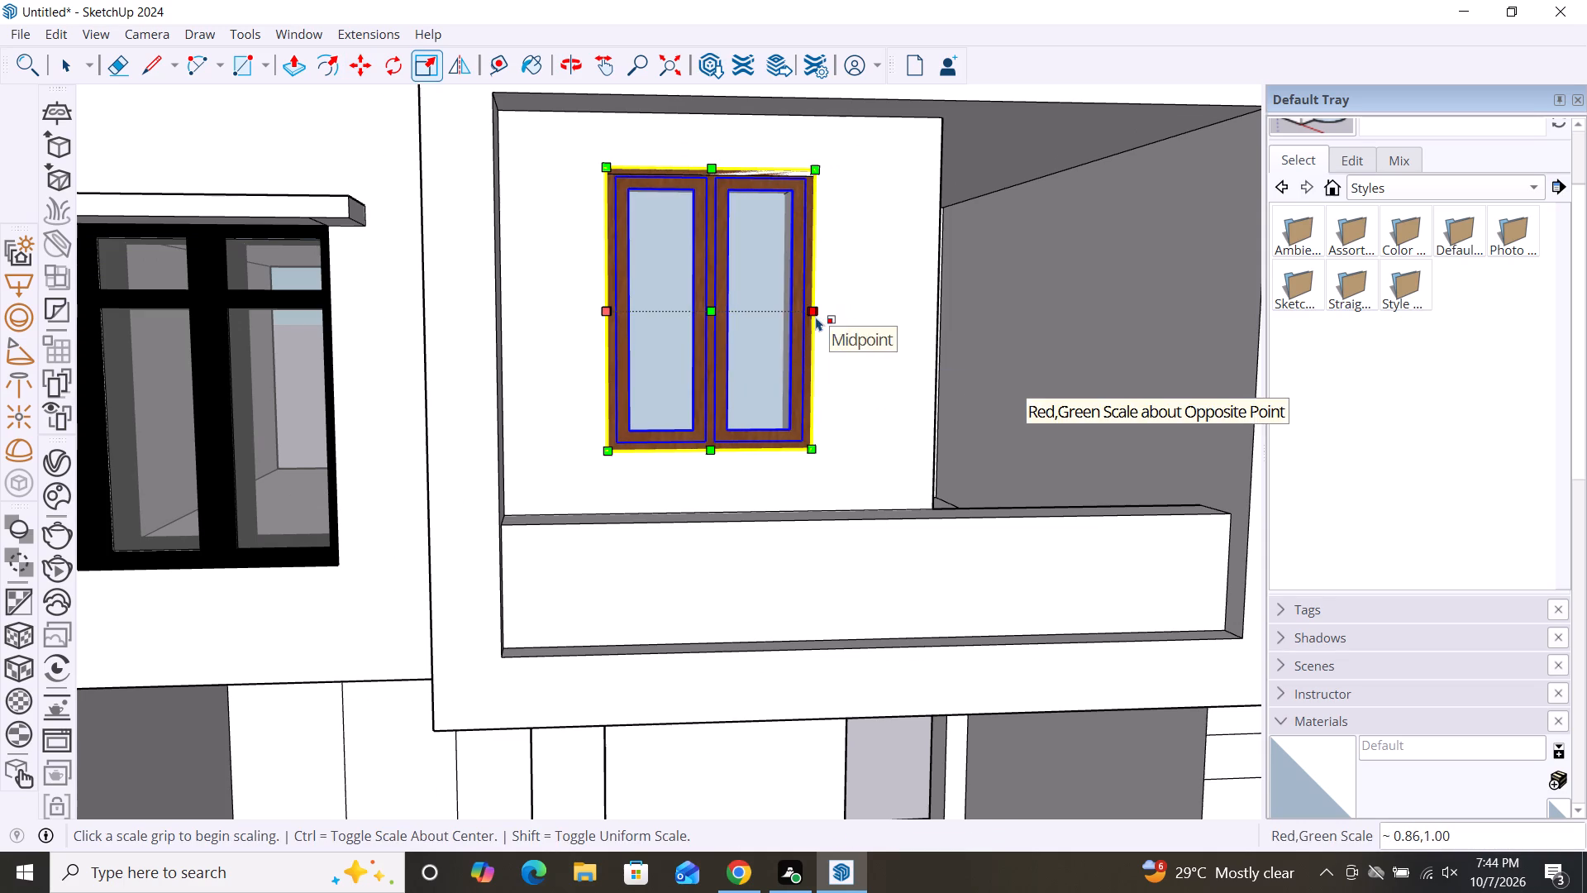
pyautogui.moveTo(719, 168); pyautogui.dragTo(722, 184)
pyautogui.press('space')
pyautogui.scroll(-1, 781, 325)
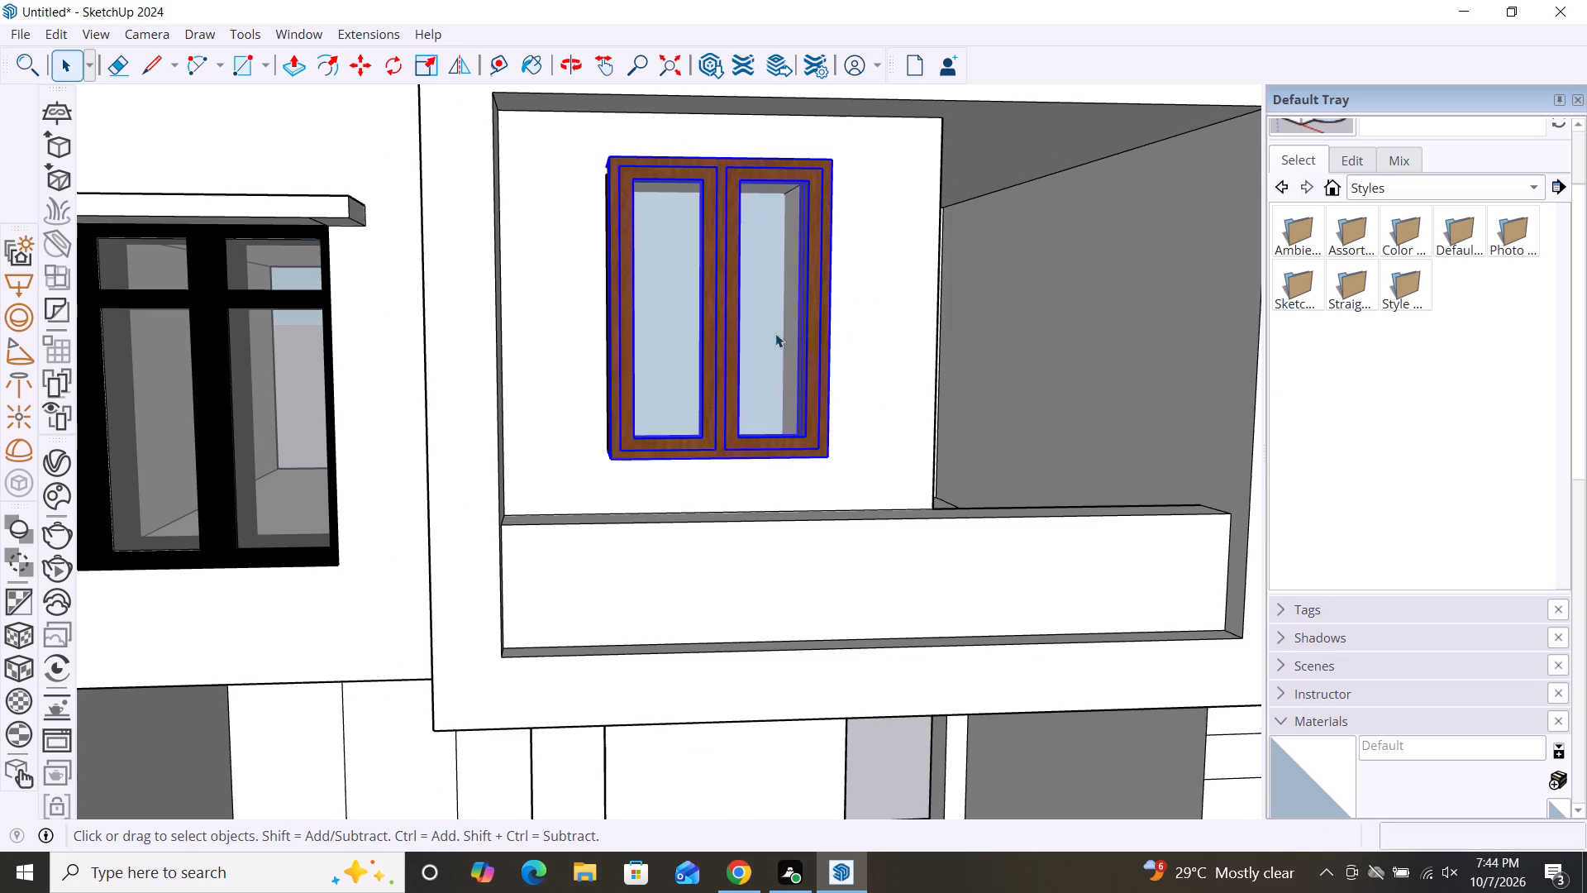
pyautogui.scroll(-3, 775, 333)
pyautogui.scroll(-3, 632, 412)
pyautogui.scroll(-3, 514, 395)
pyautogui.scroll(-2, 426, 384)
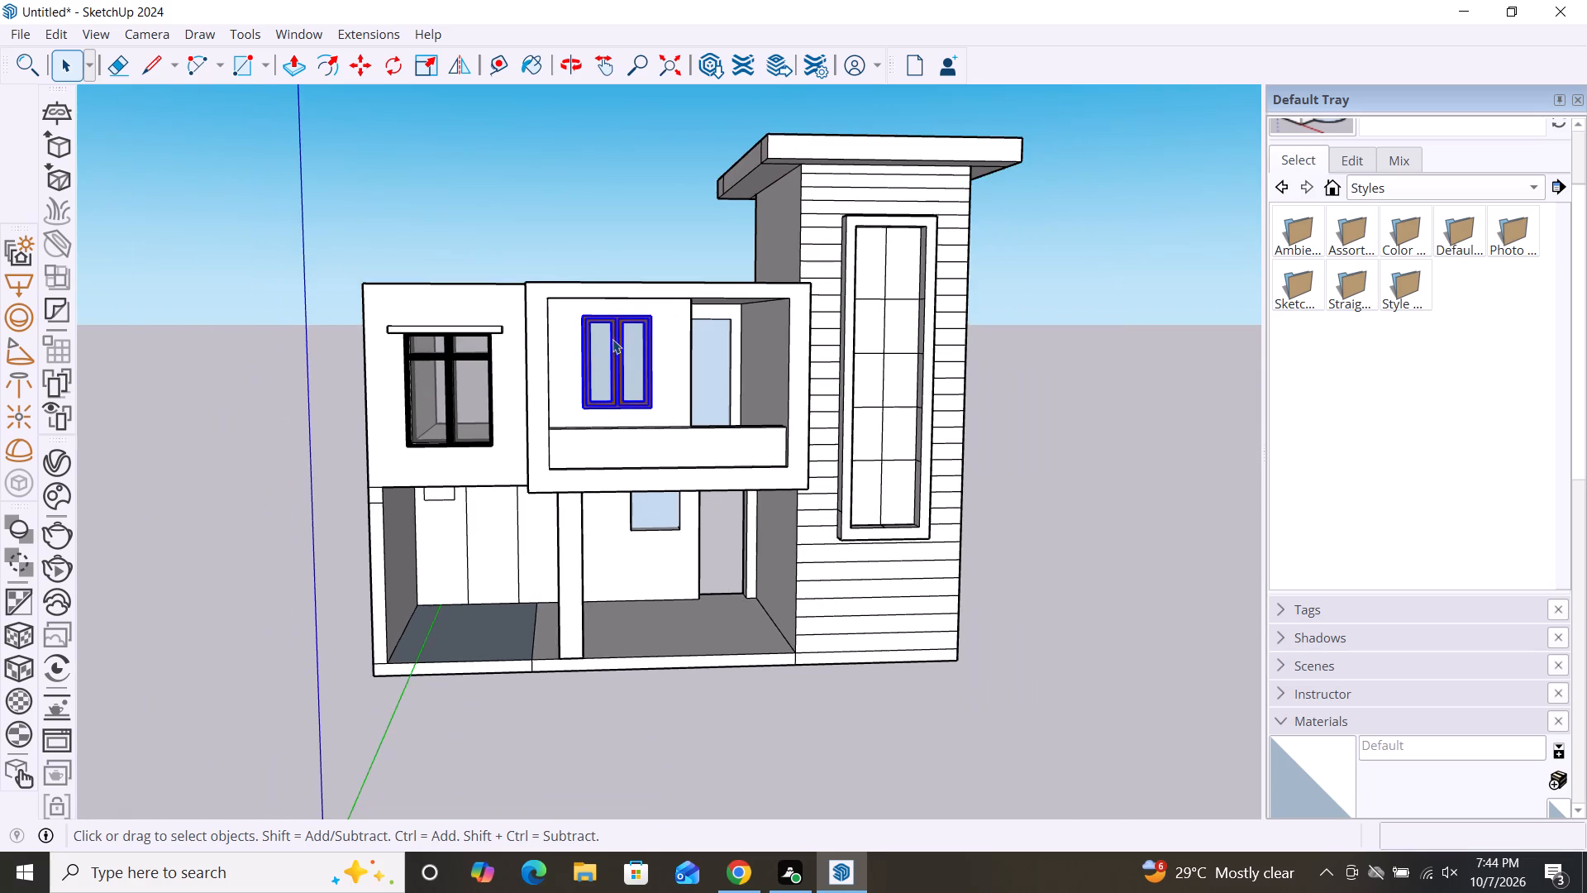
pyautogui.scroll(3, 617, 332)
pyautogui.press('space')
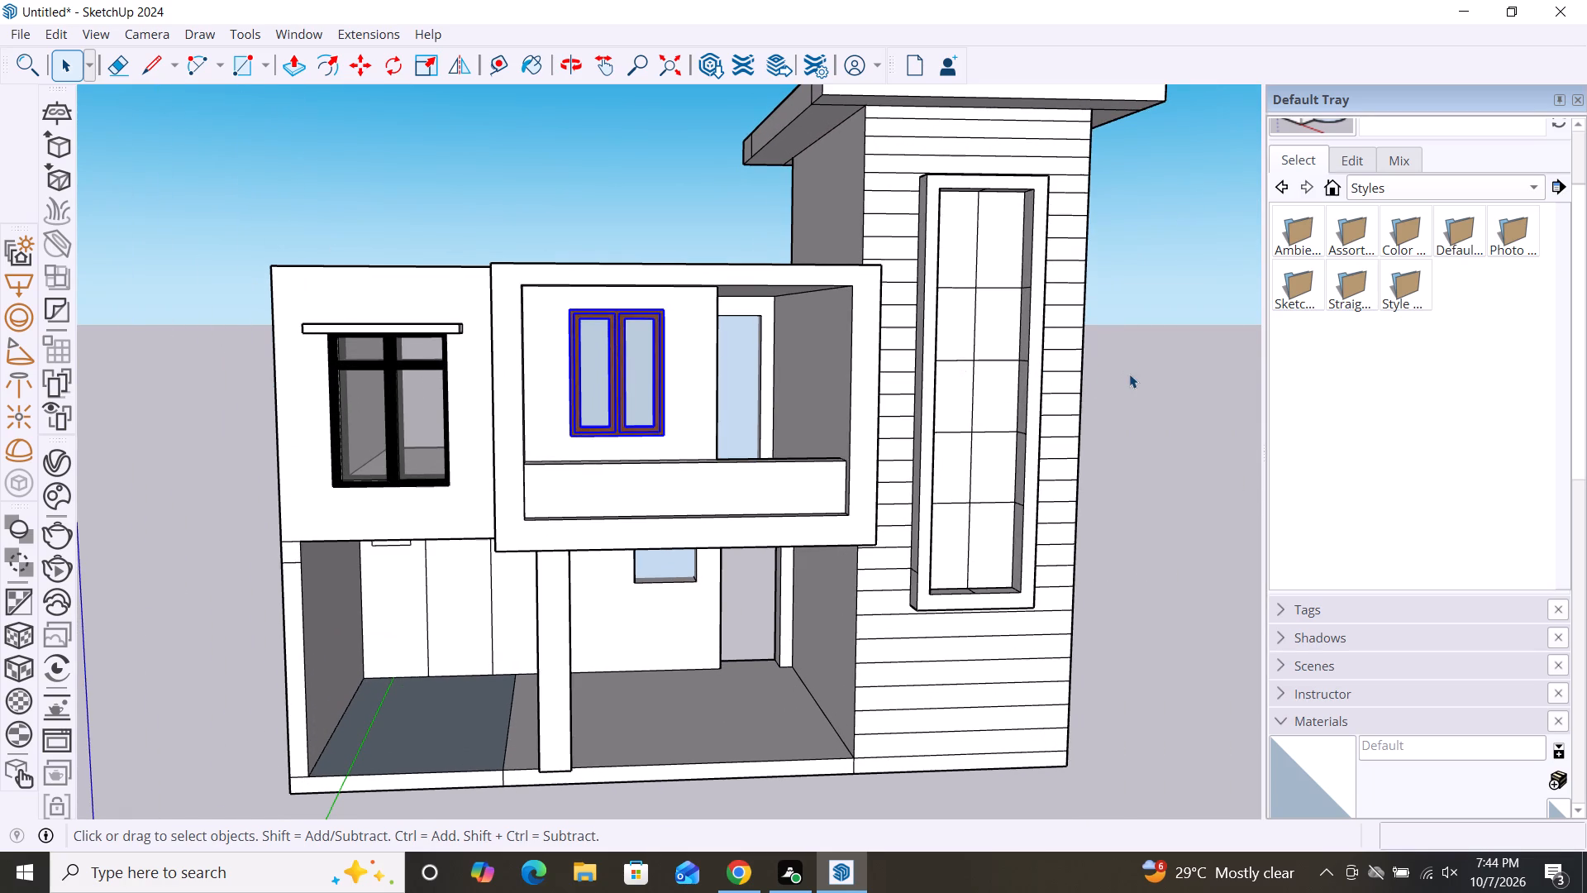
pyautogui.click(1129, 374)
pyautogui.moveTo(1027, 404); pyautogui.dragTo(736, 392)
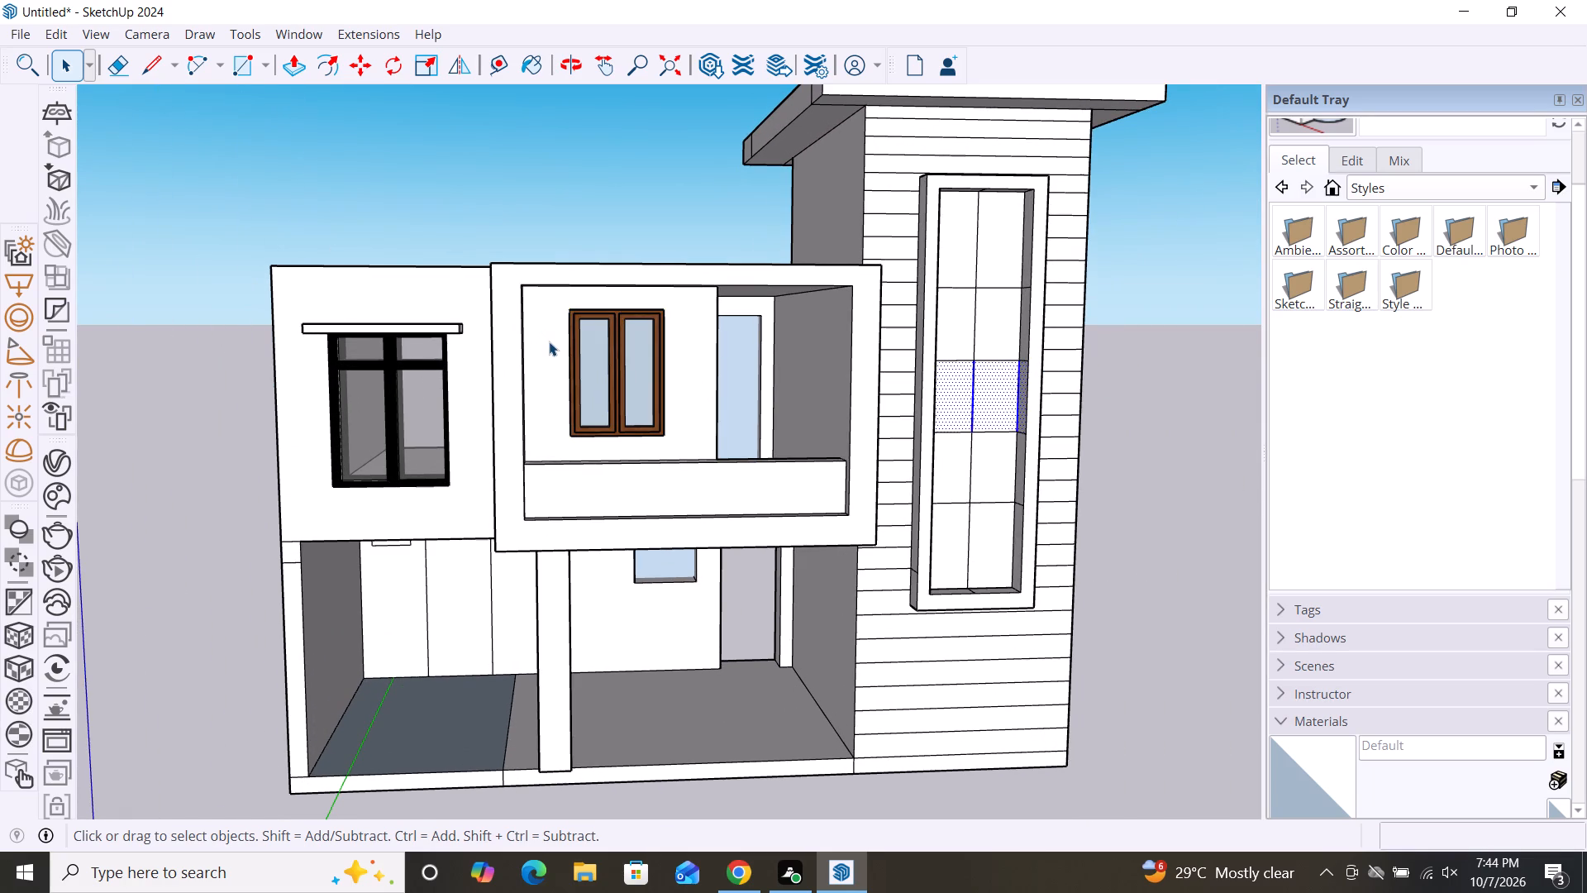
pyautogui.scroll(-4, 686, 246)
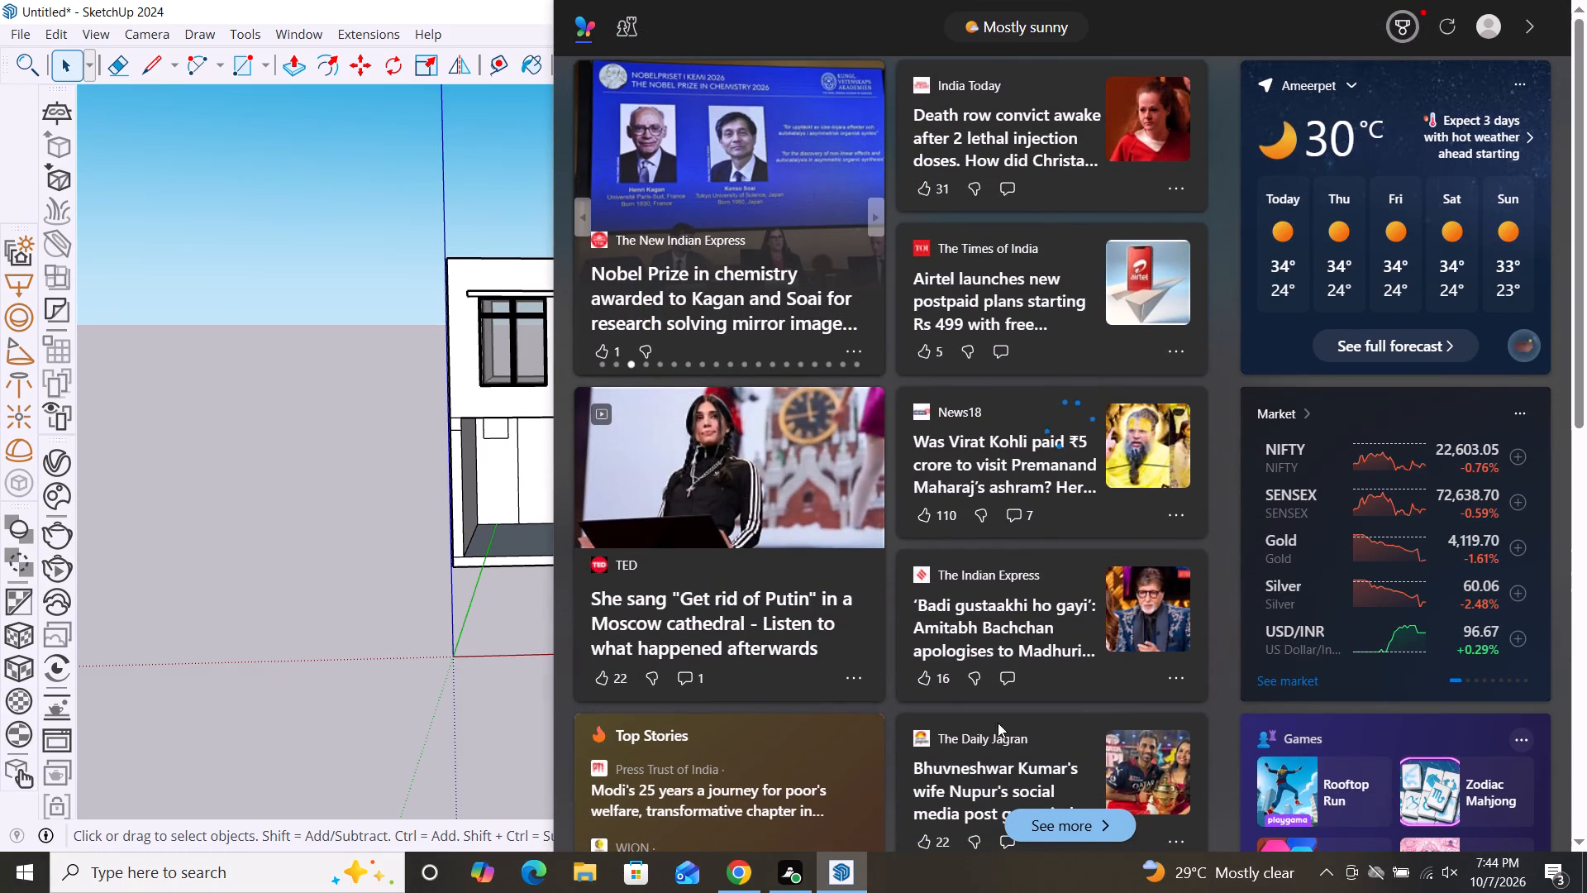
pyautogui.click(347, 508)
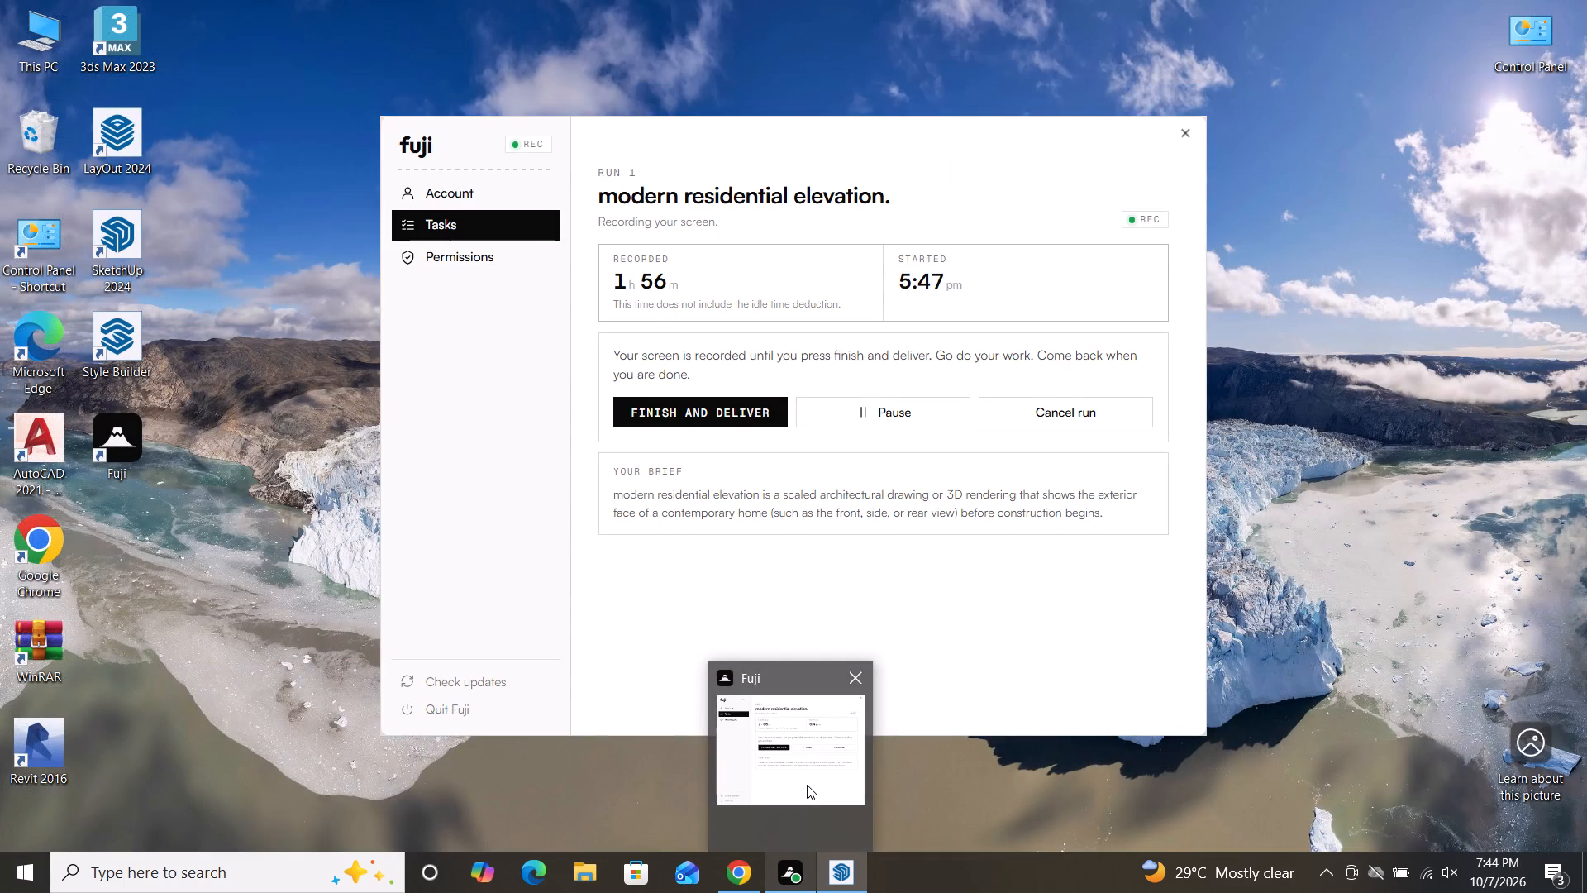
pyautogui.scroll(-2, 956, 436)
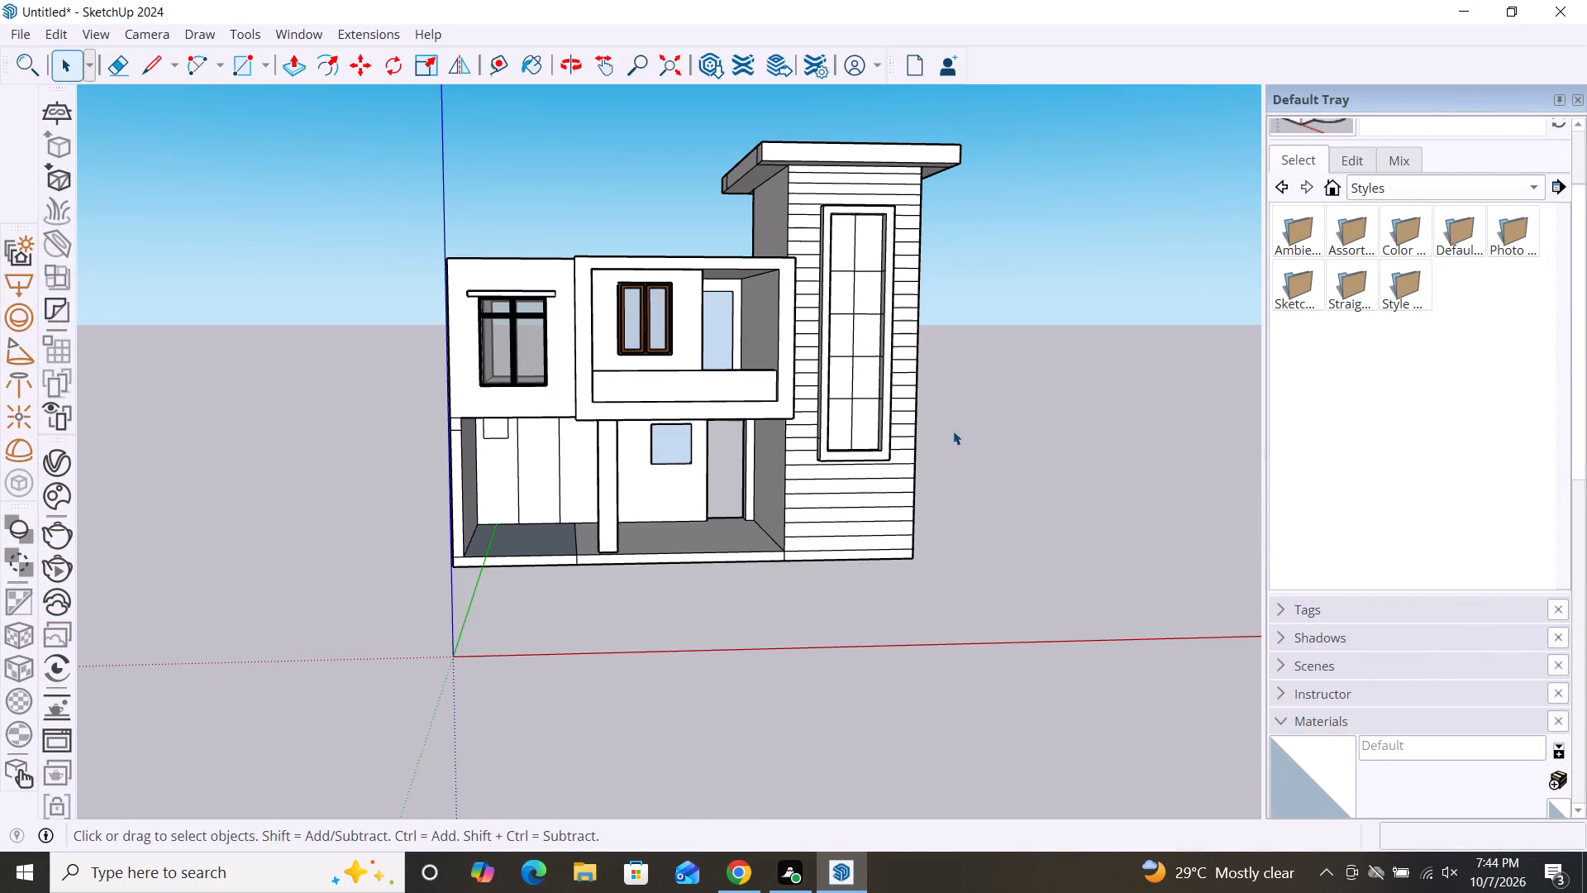
# Delete the black-framed window from the upper-floor opening beside the balcony.
pyautogui.scroll(-5, 953, 431)
pyautogui.moveTo(855, 542); pyautogui.dragTo(738, 562, button='middle')
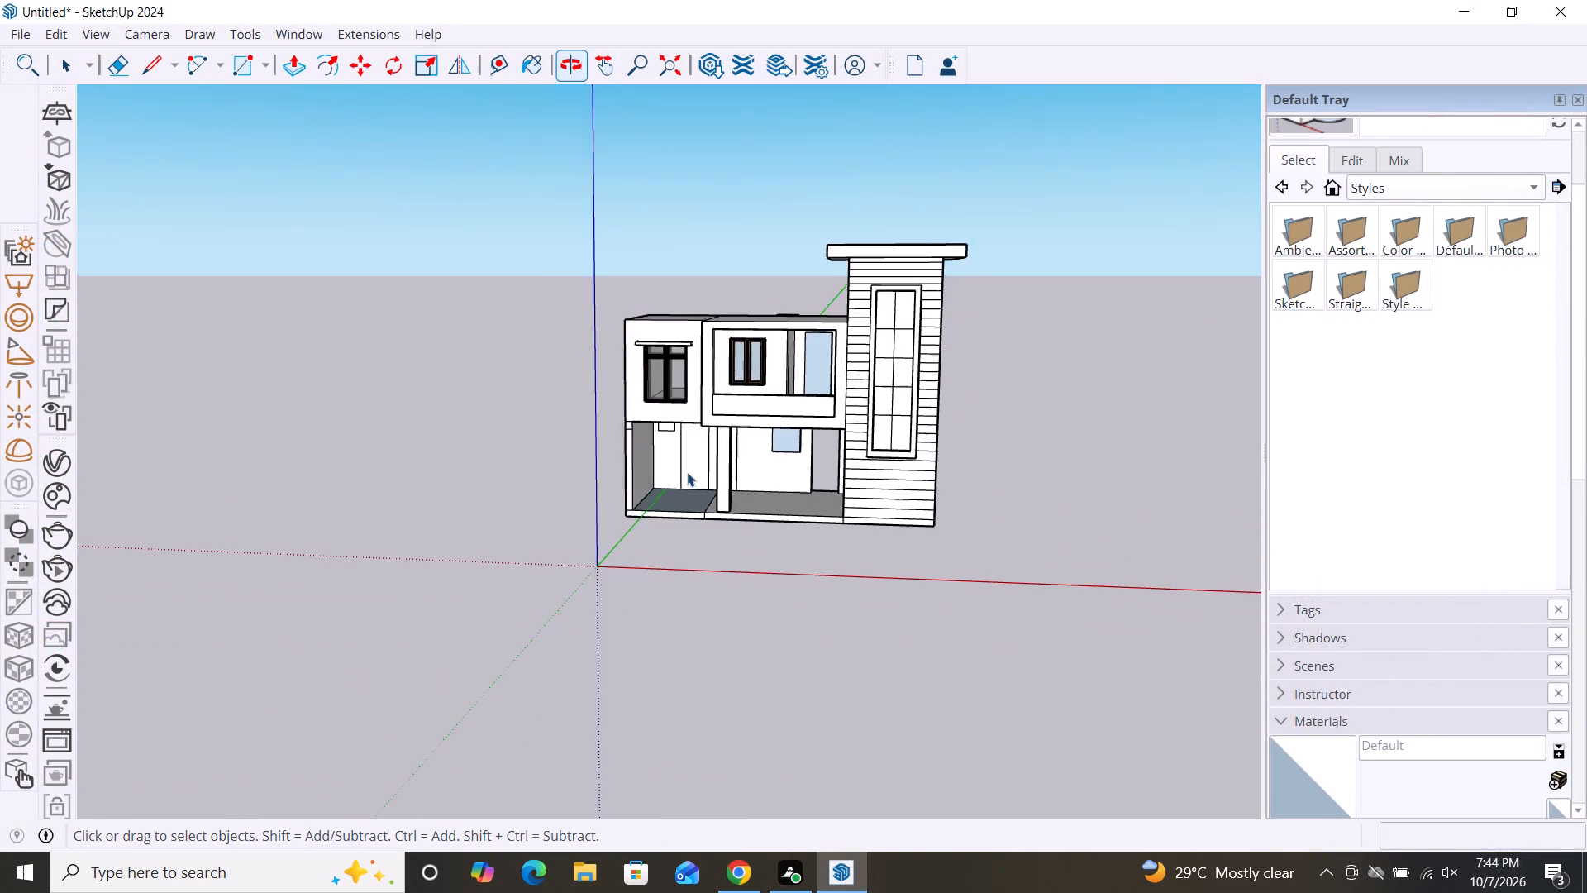
pyautogui.scroll(11, 665, 378)
pyautogui.click(665, 378)
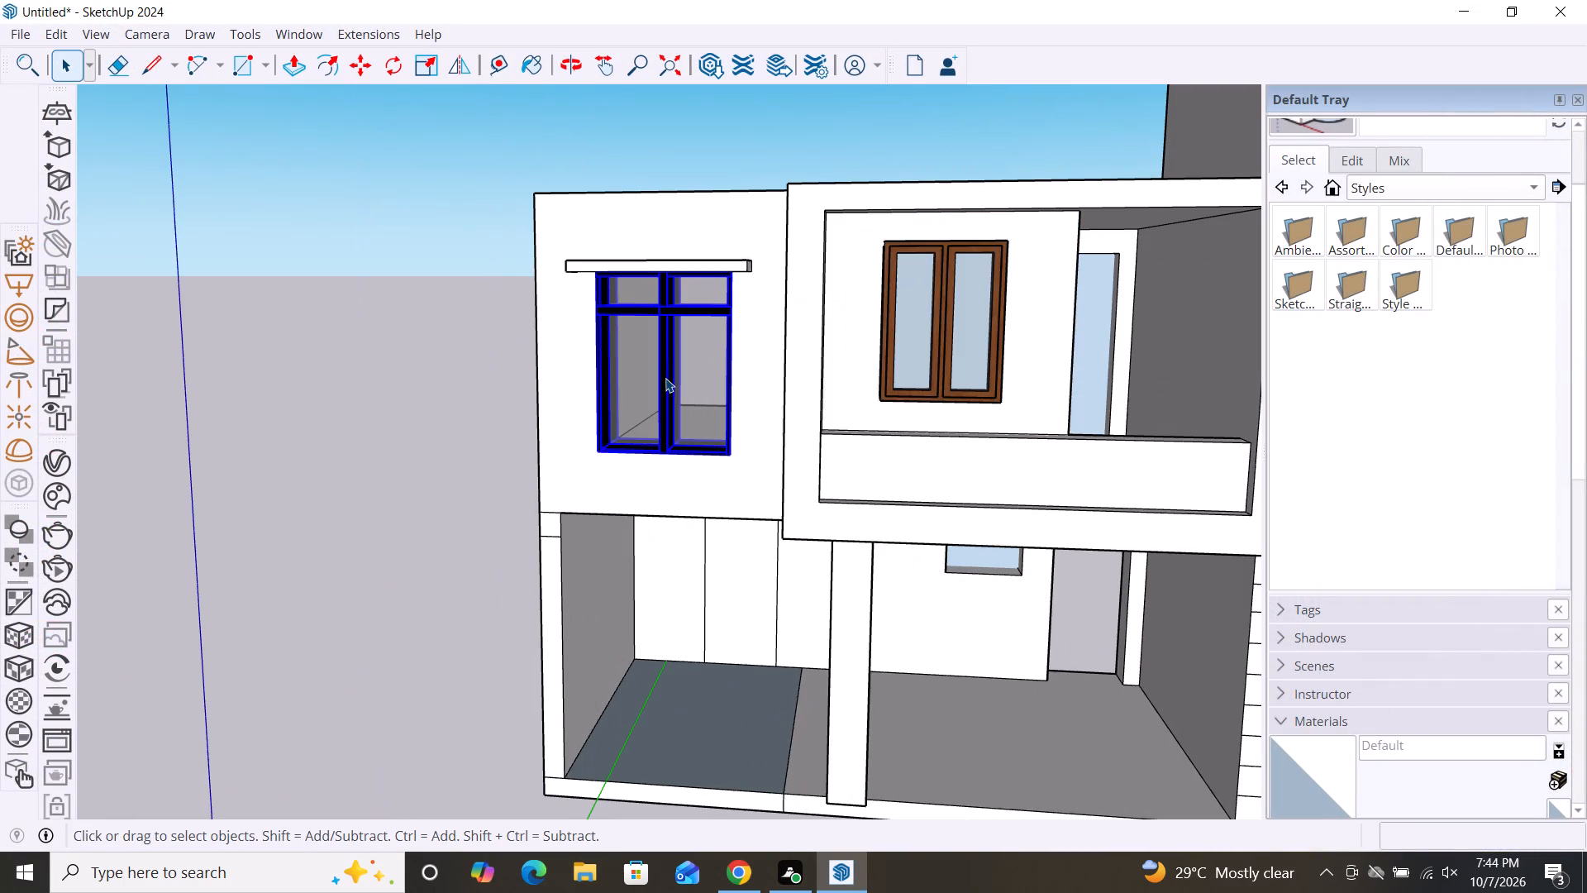
pyautogui.press('Delete')
# Copy the wooden balcony window about 6' 10 3/4" to the lower-left corner of the empty upper-floor opening.
pyautogui.click(898, 362)
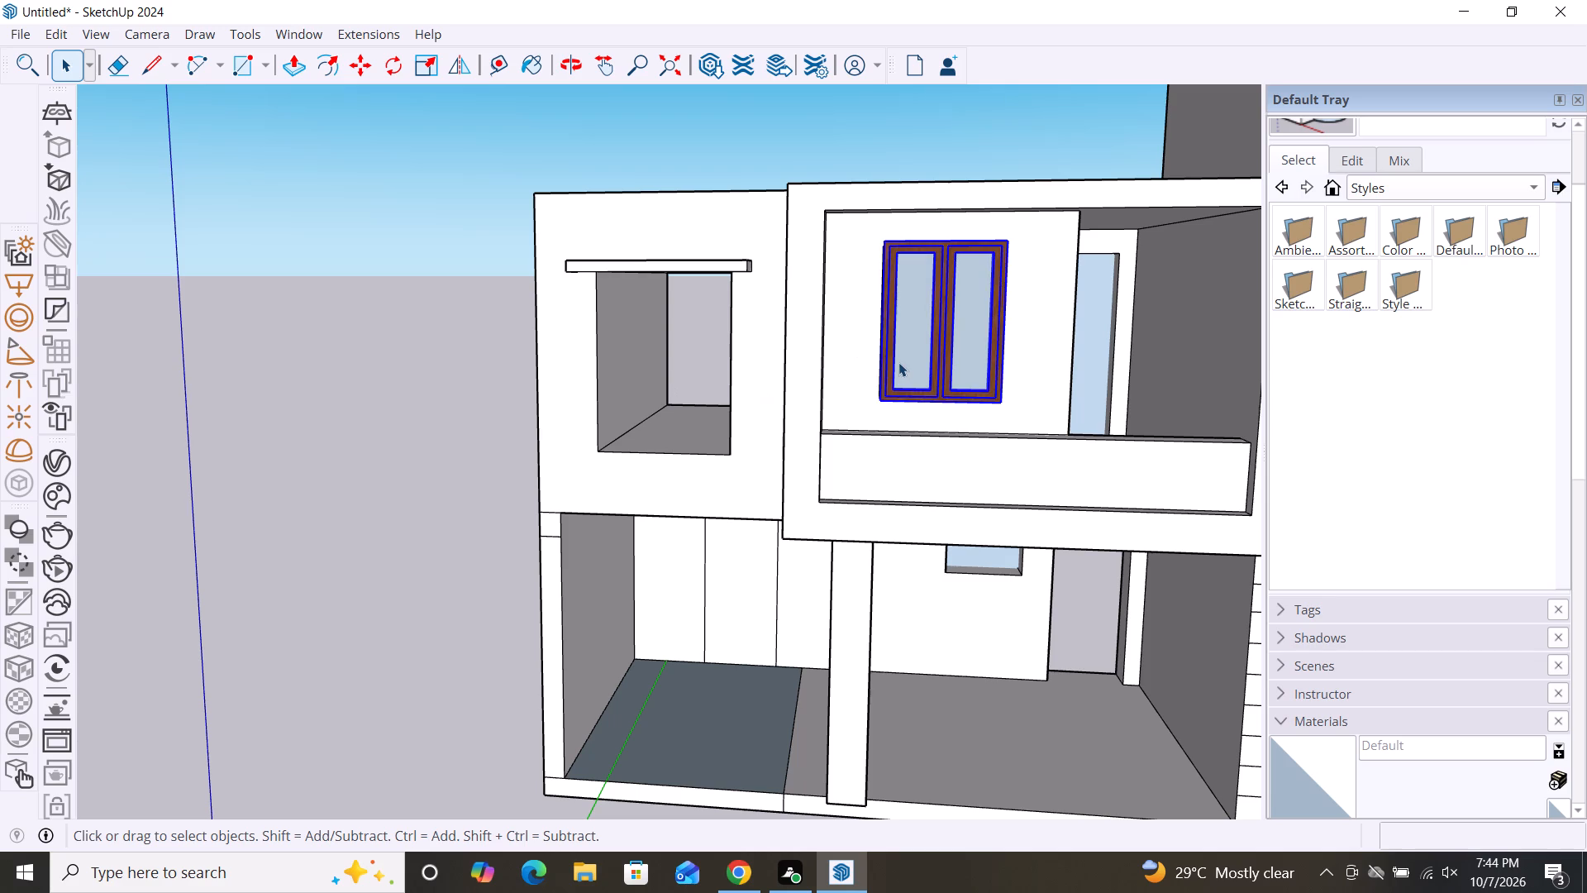
pyautogui.press('m')
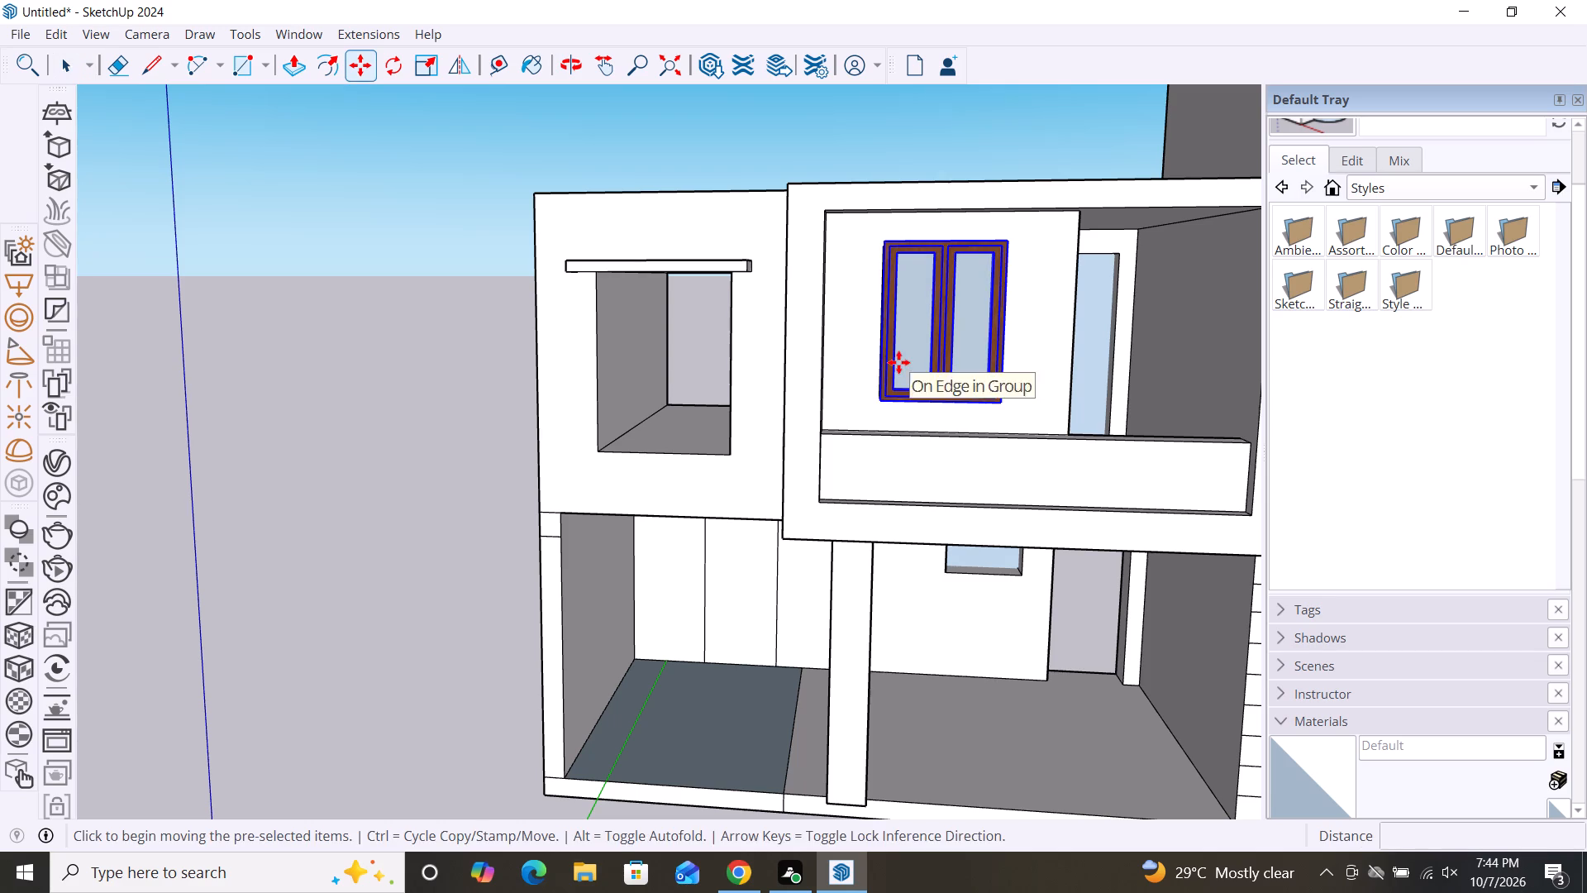
pyautogui.click(888, 399)
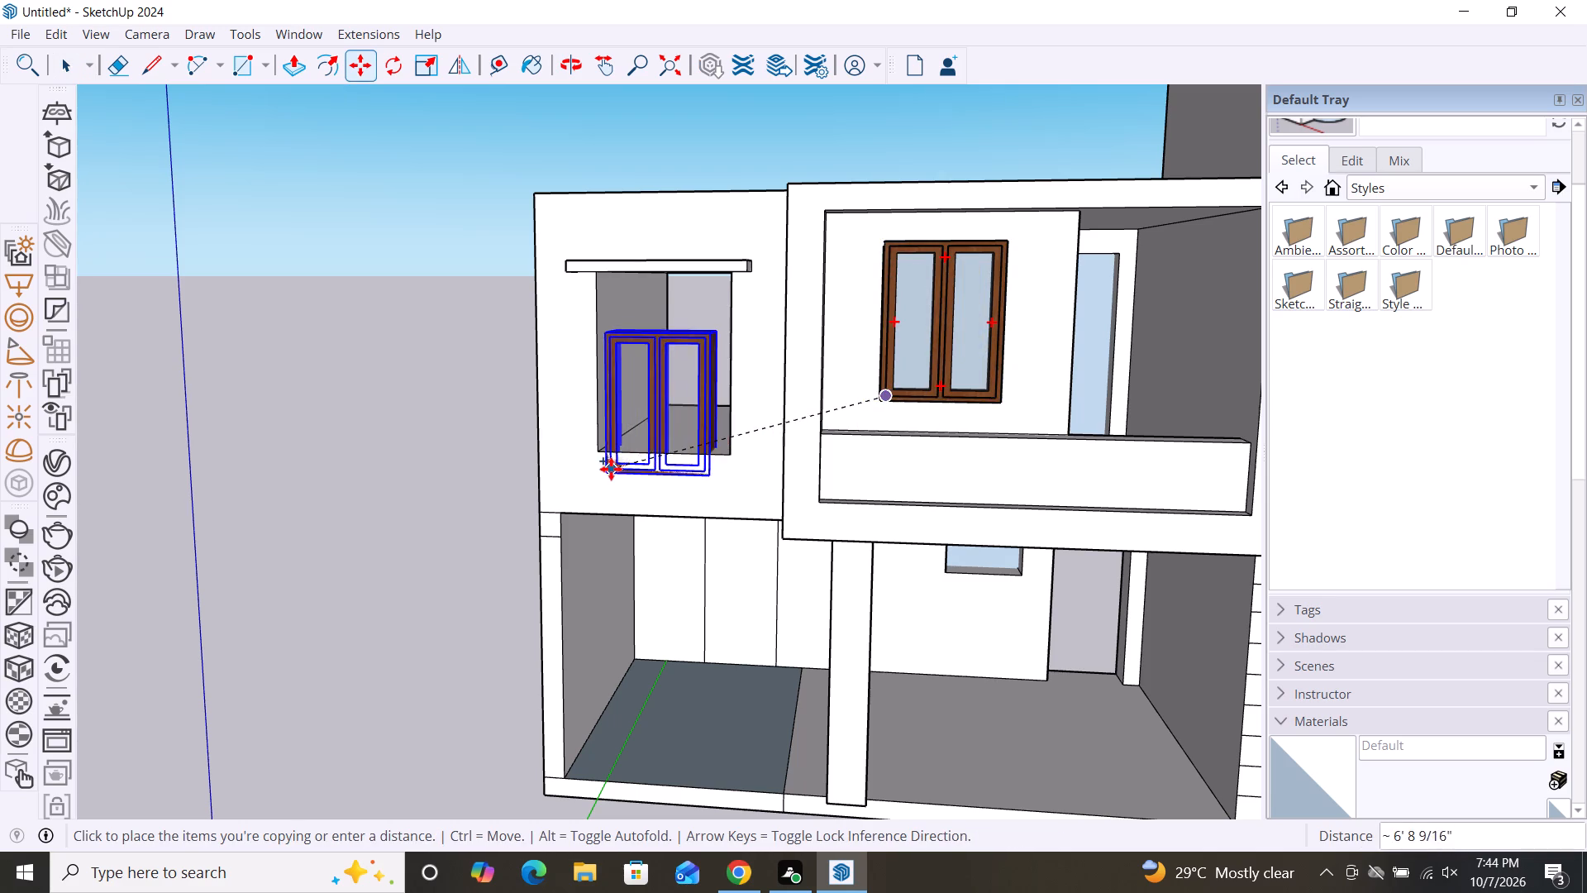
pyautogui.scroll(10, 614, 438)
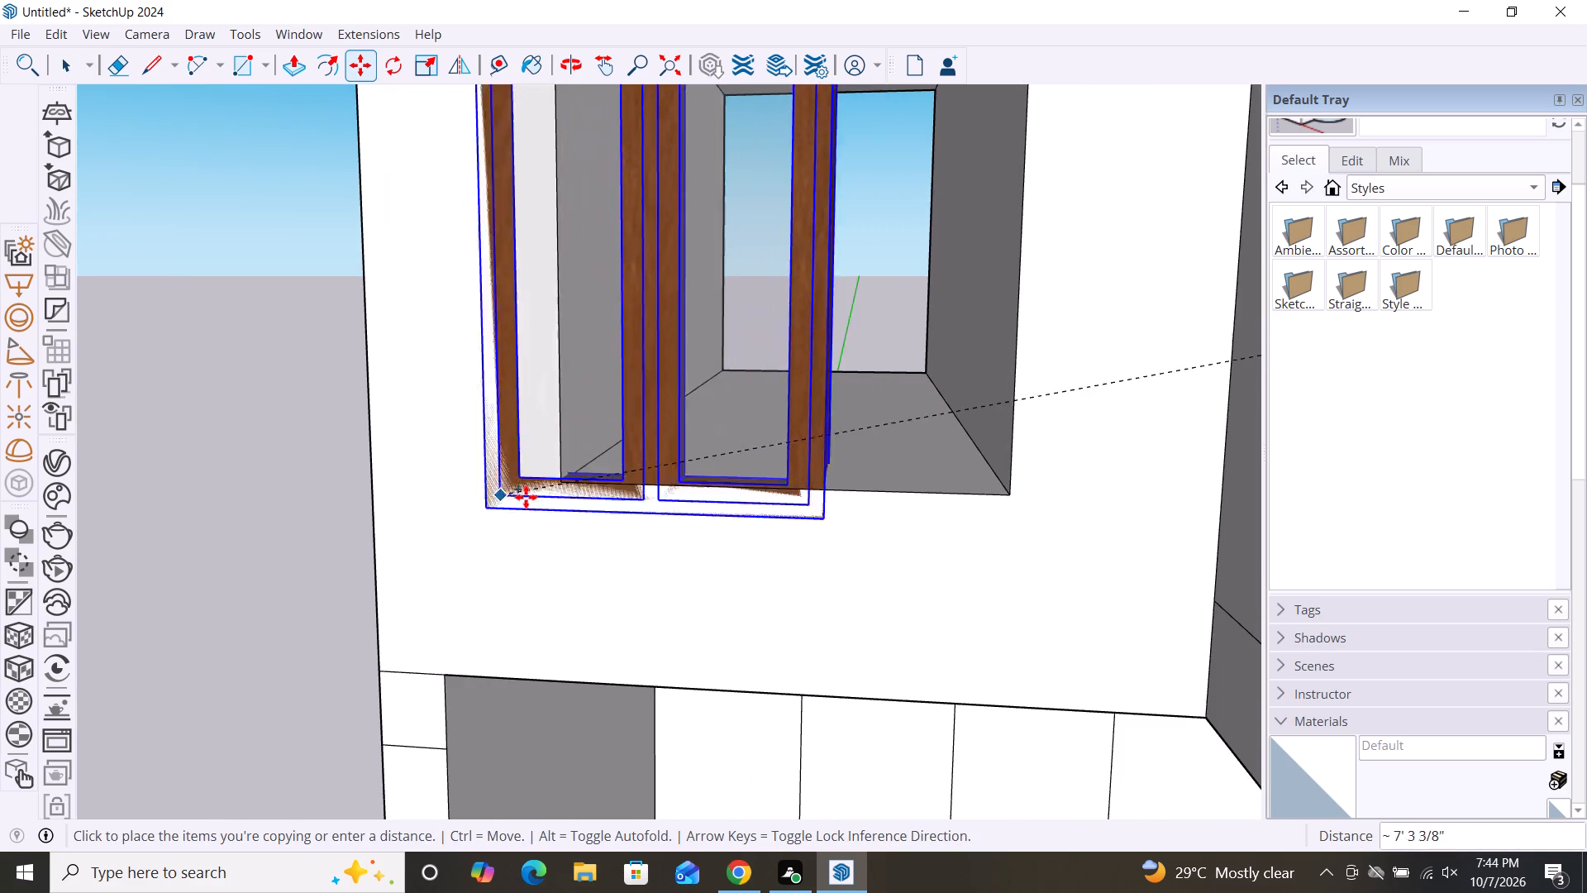
pyautogui.click(568, 480)
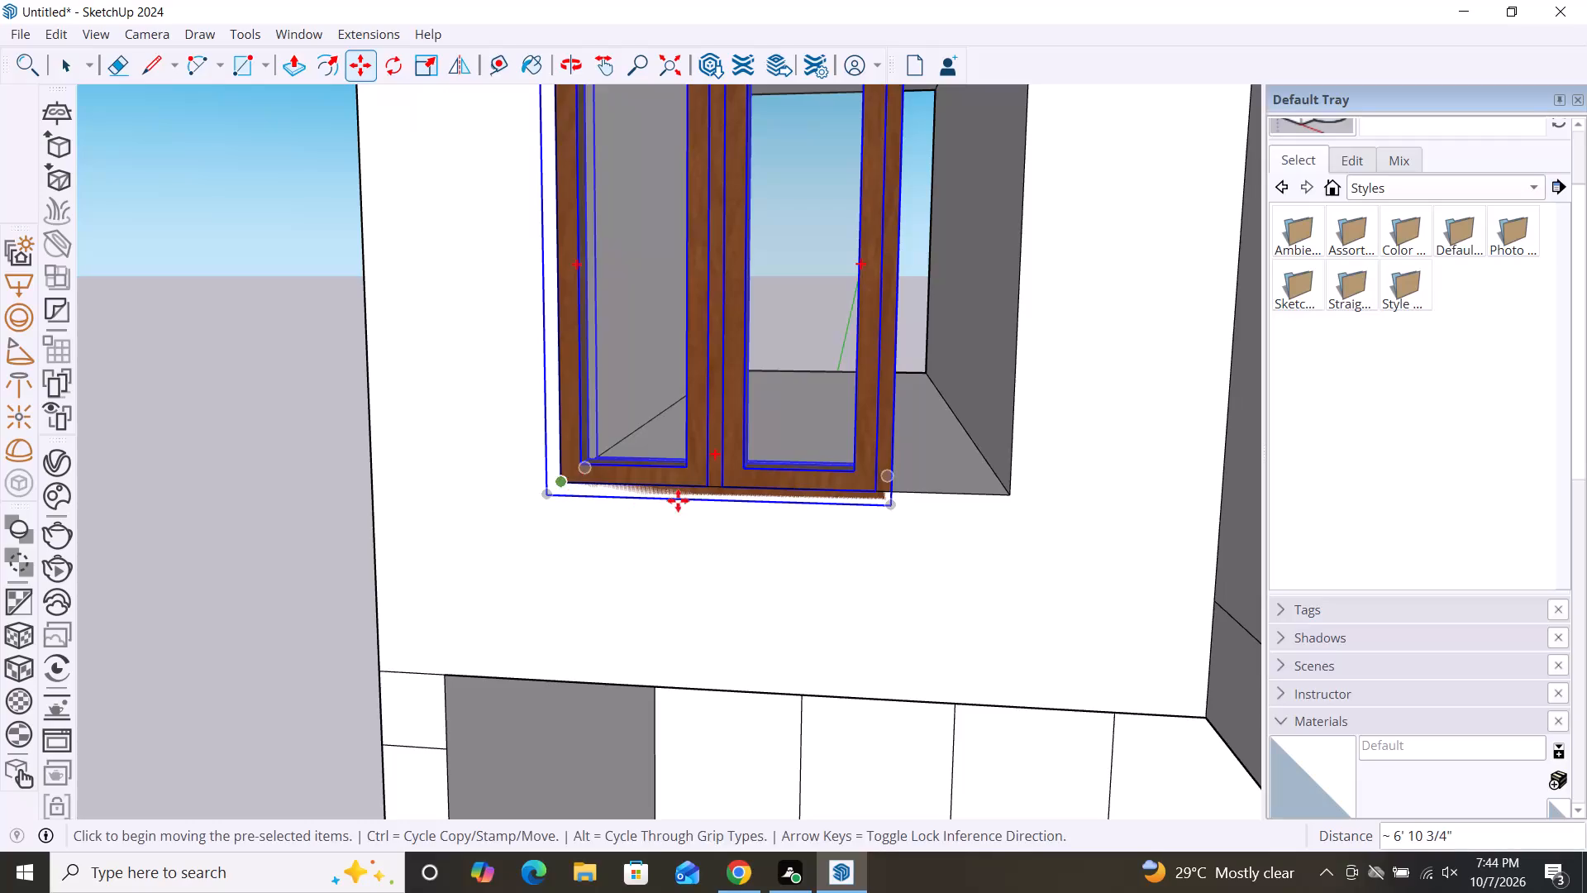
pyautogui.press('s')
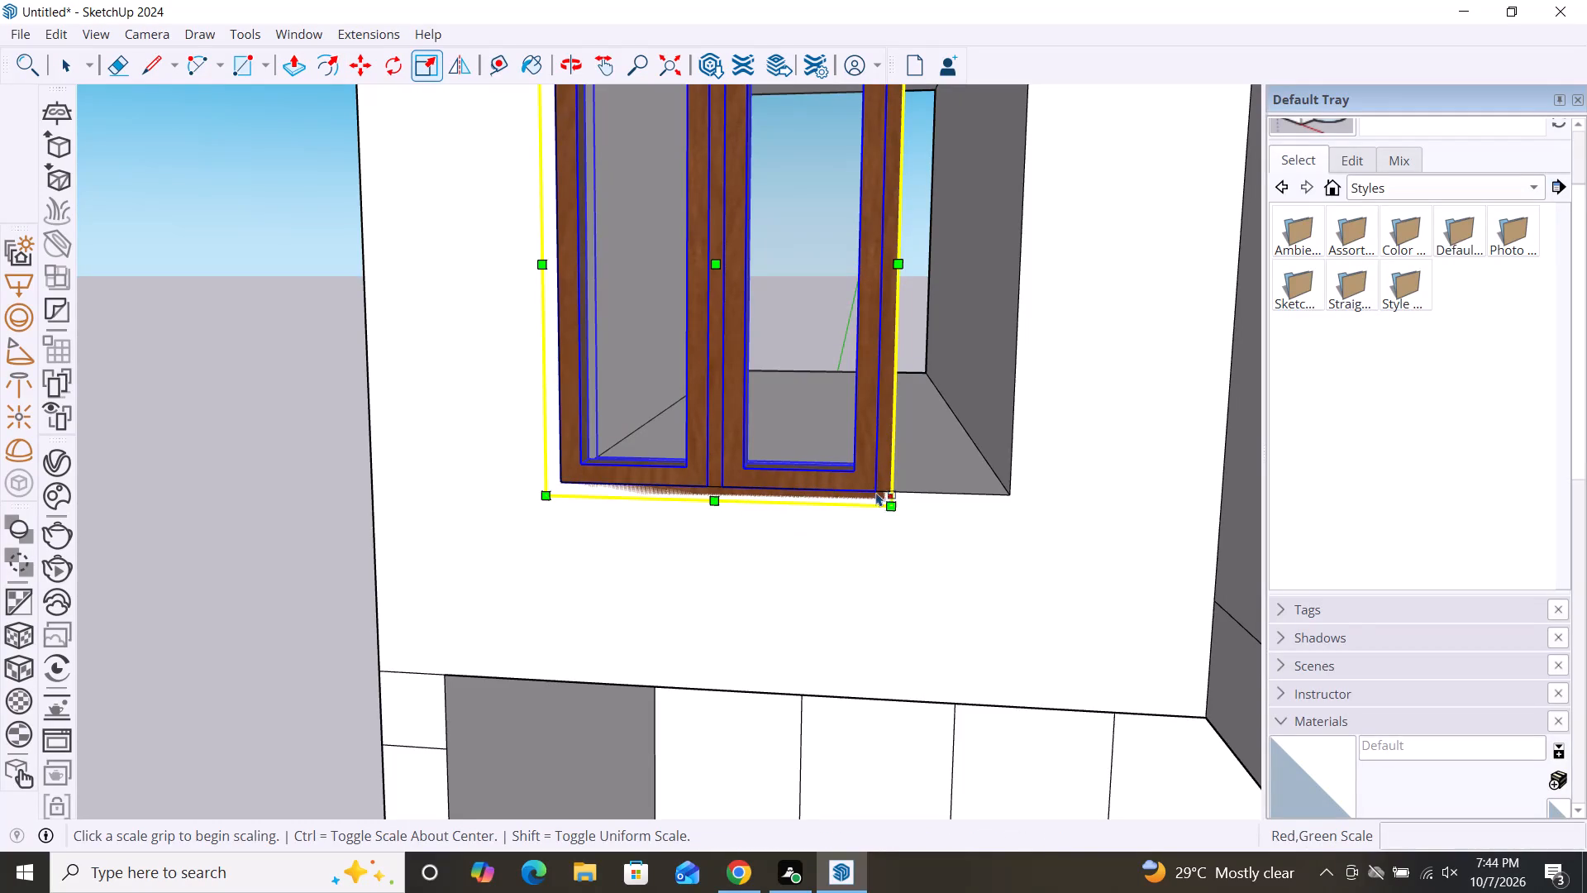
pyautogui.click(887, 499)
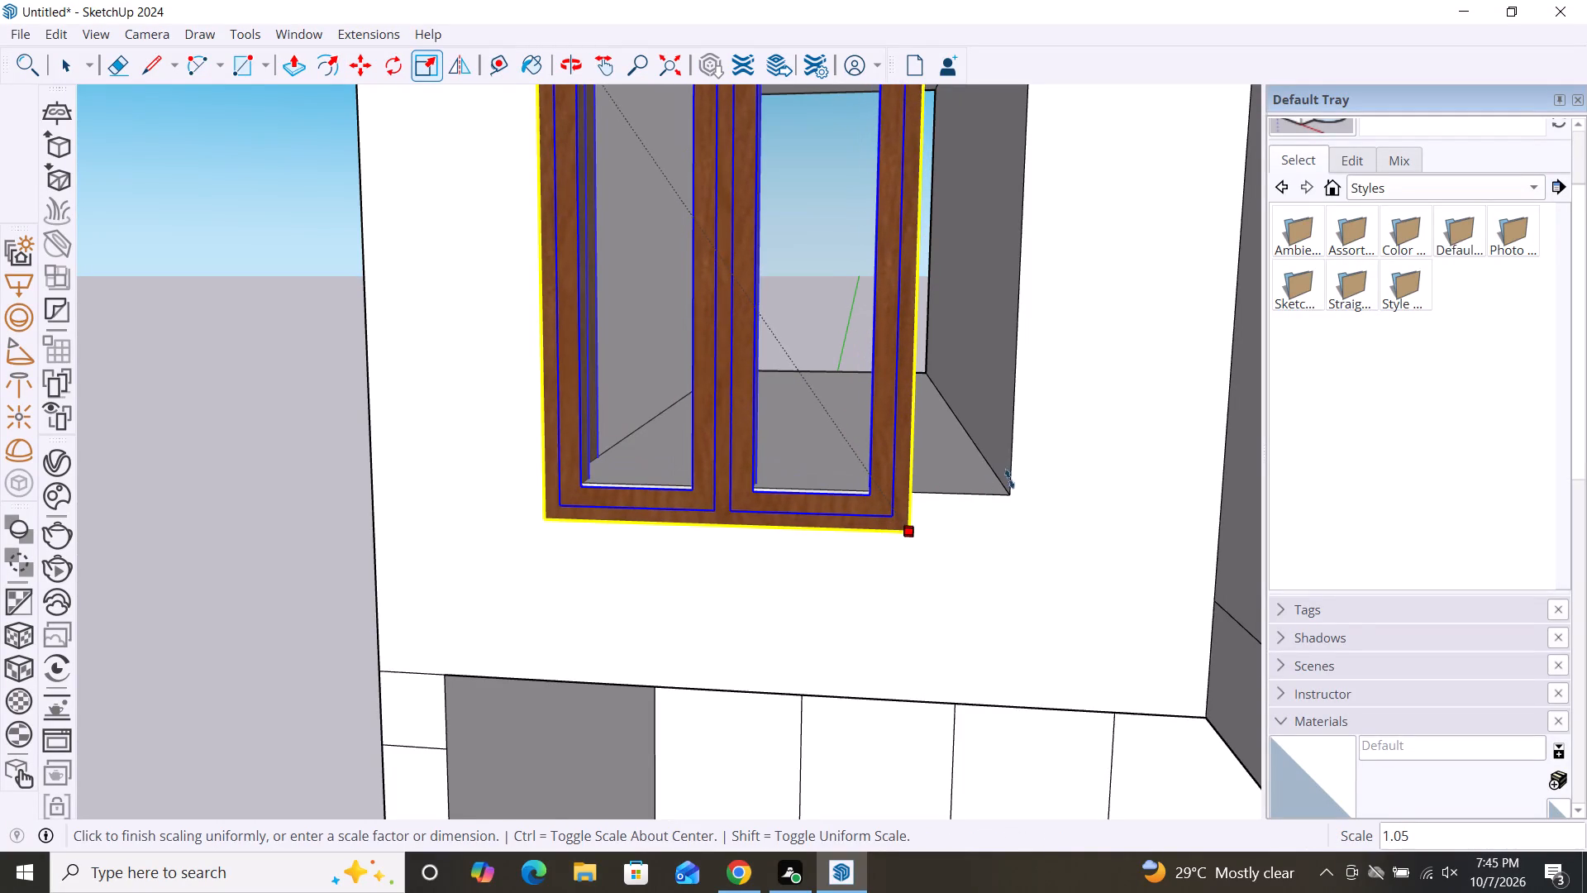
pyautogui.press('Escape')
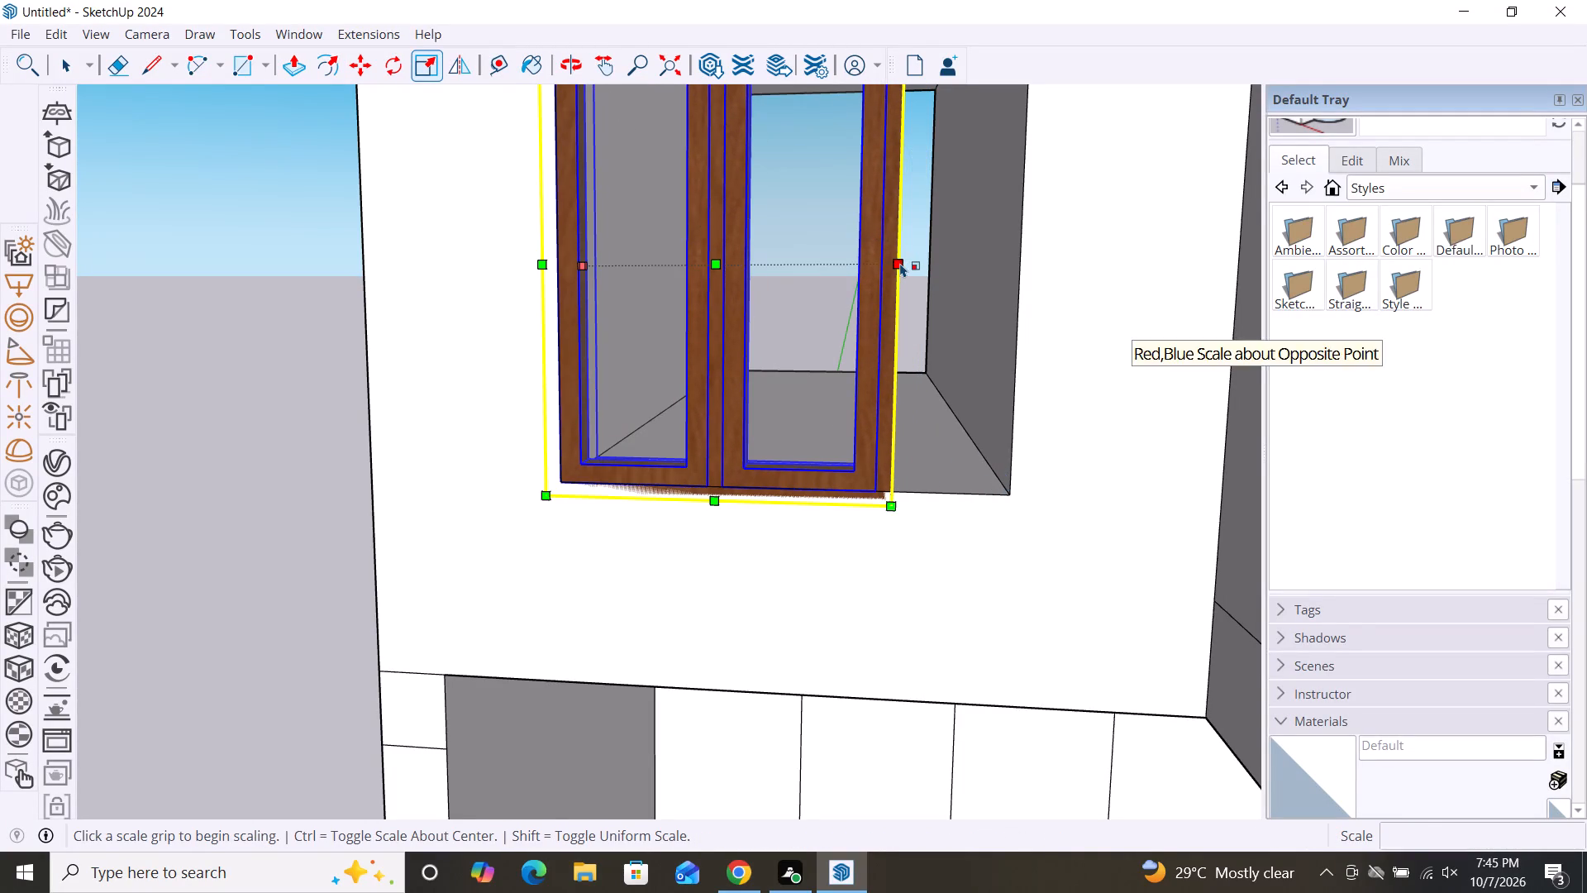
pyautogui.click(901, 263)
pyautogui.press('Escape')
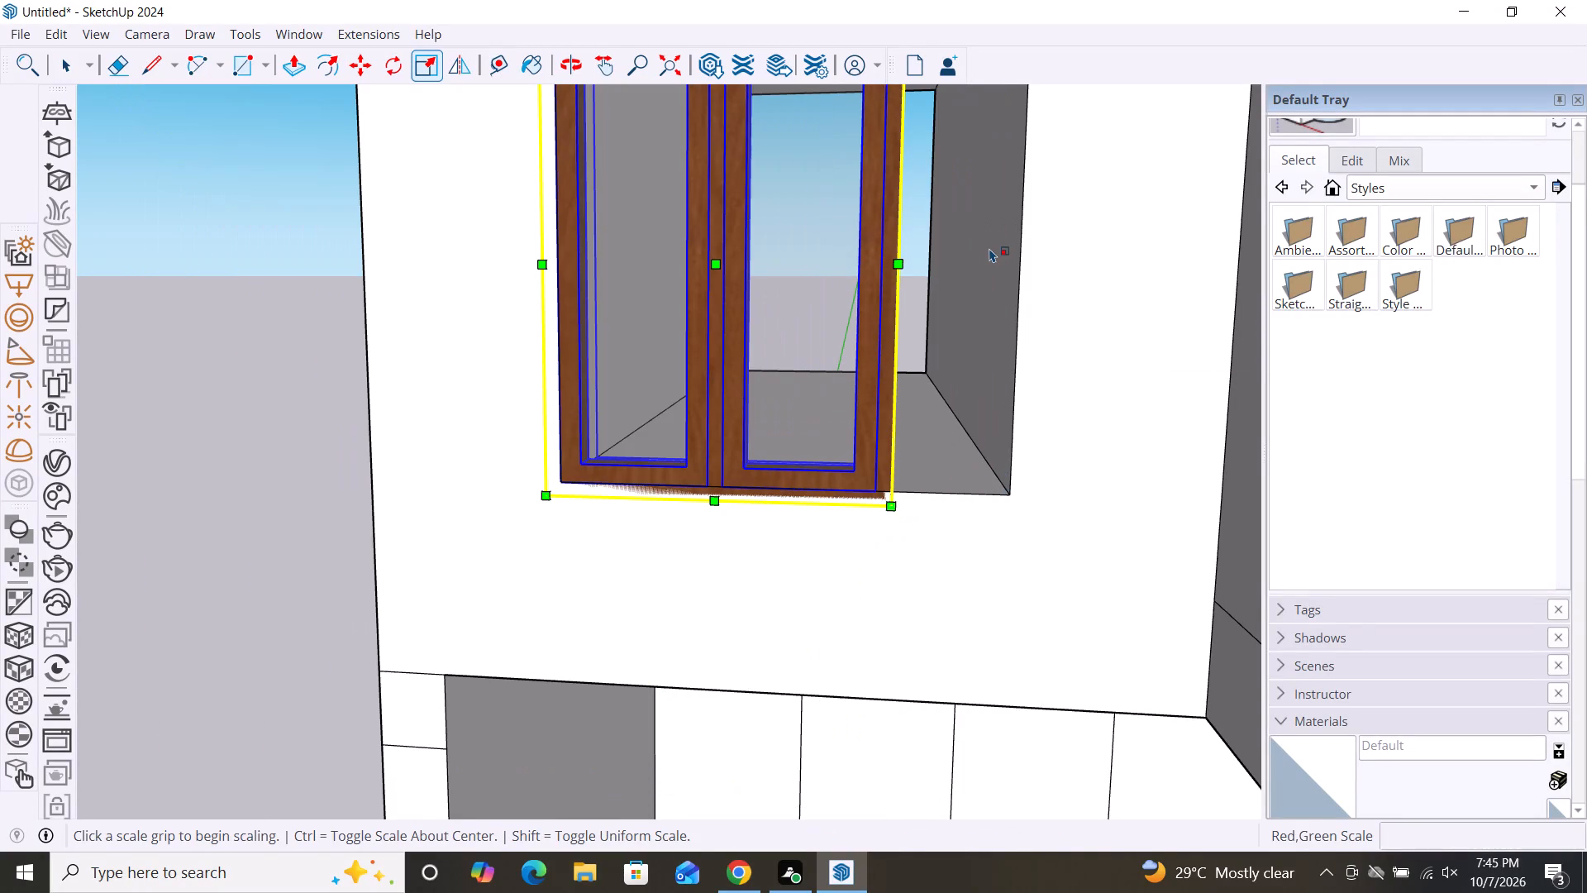
# Scale the copied window's width to about 1.32 along the red axis to reach the opening's far side.
pyautogui.scroll(-4, 970, 435)
pyautogui.scroll(1, 845, 255)
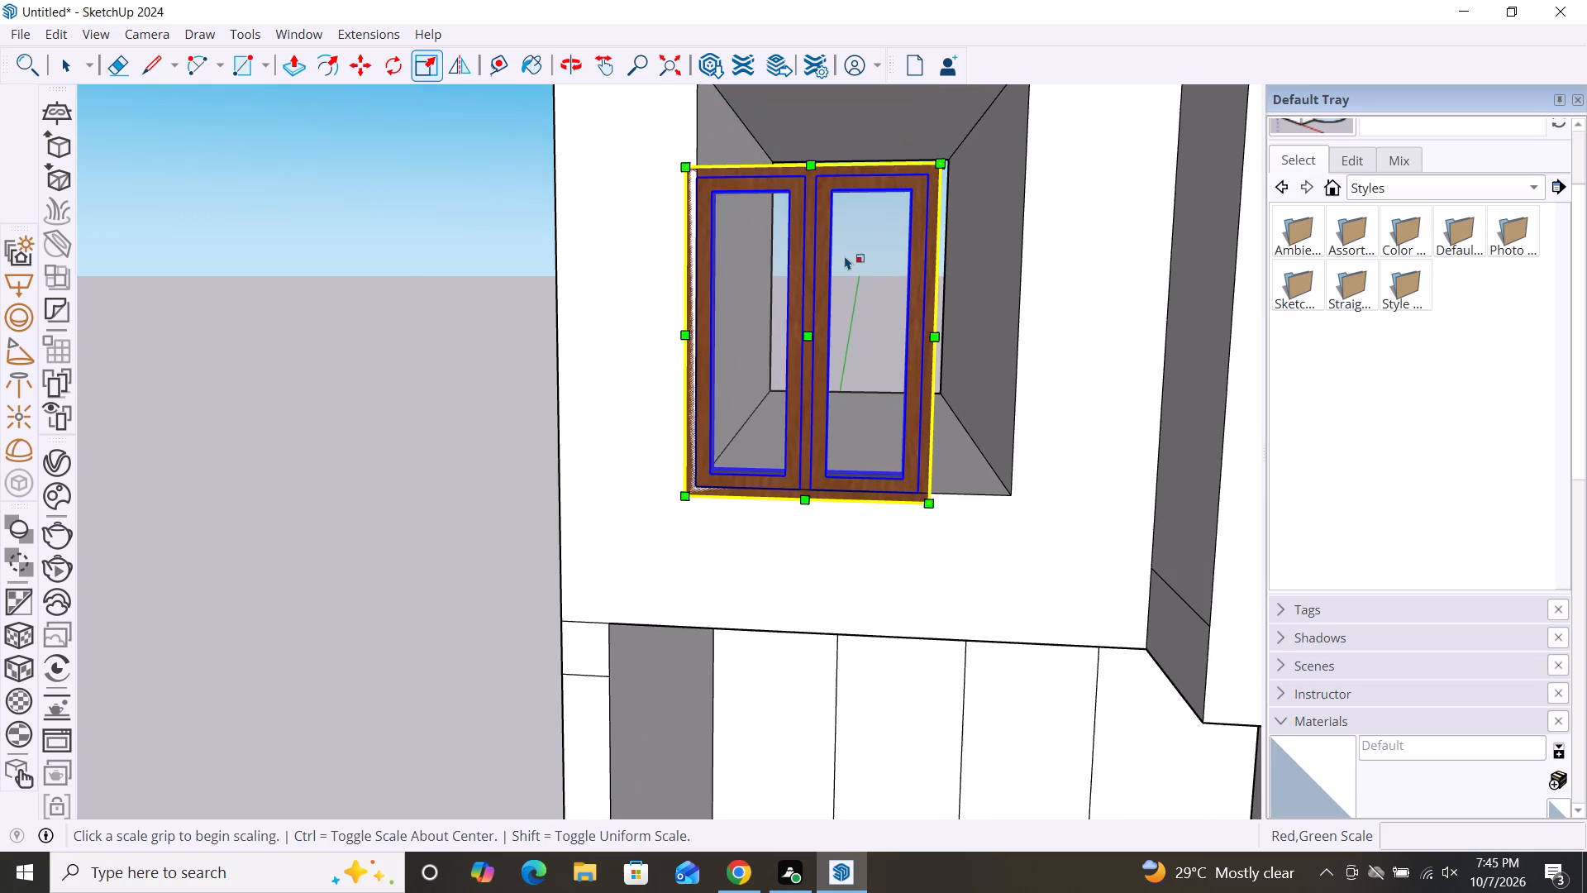
pyautogui.click(933, 338)
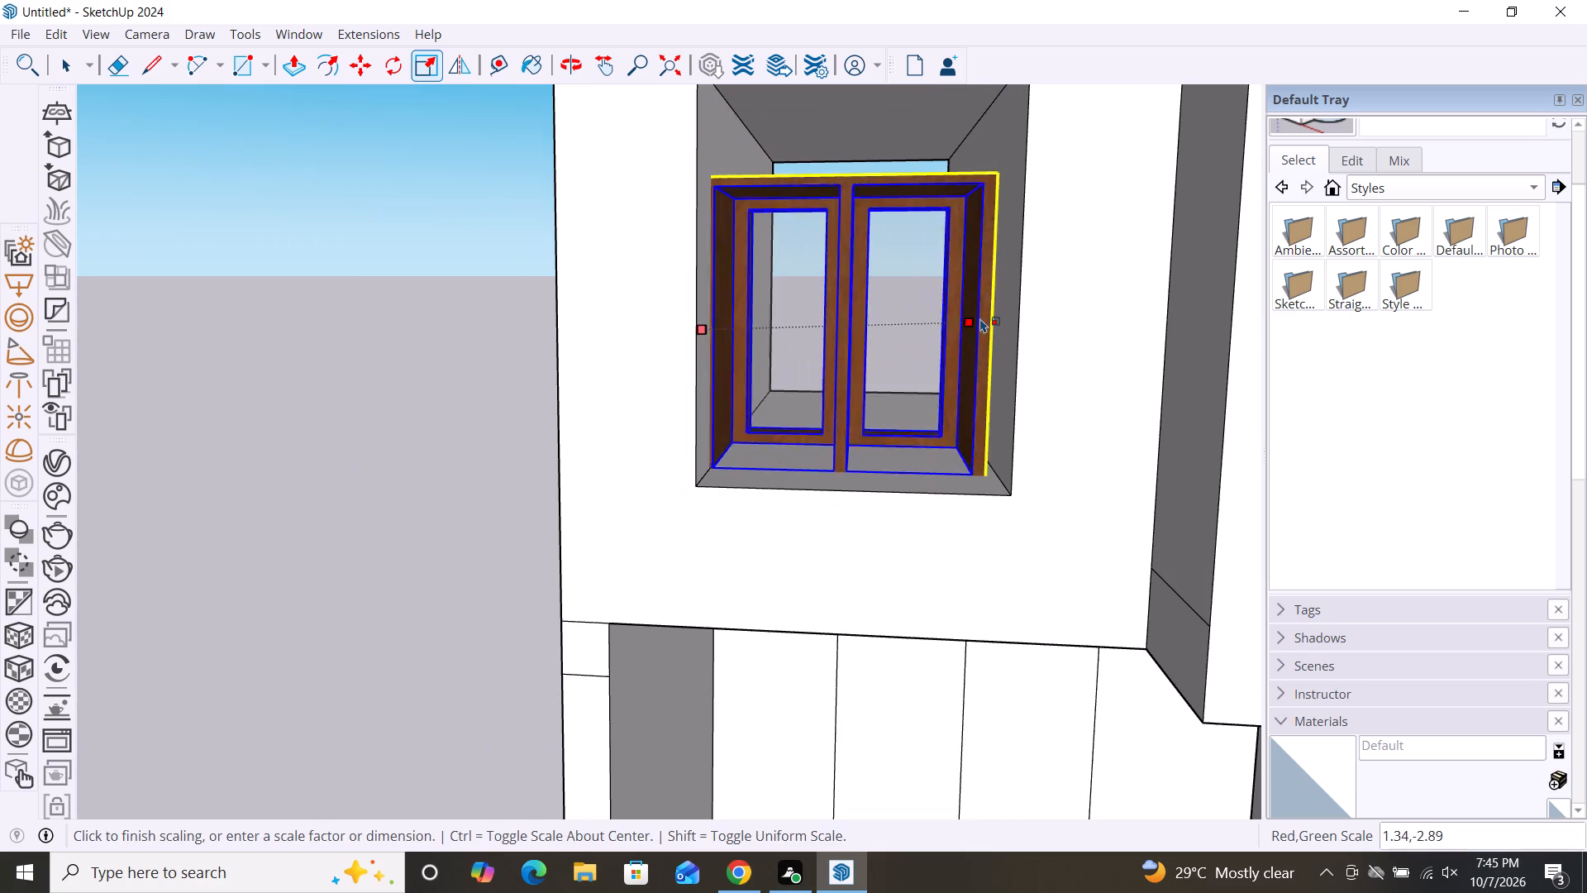
pyautogui.click(1018, 321)
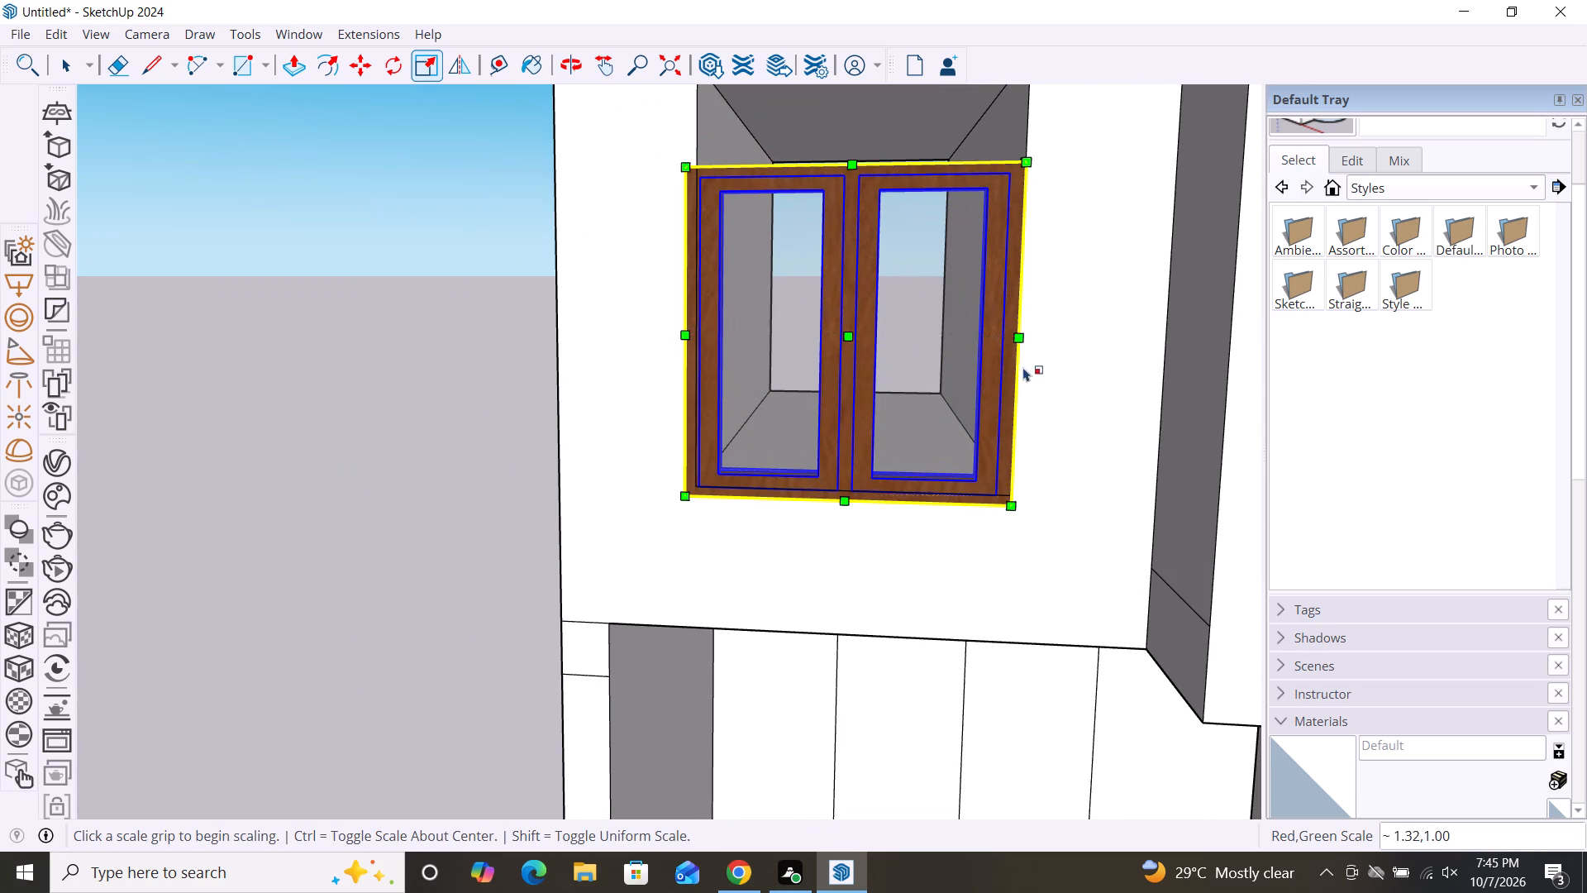
# Scale the copied window up to the overhang by green and blue factors 2.56, 1.25, and fine-tune it by 0.98, 1.01.
pyautogui.scroll(-4, 1040, 413)
pyautogui.click(907, 250)
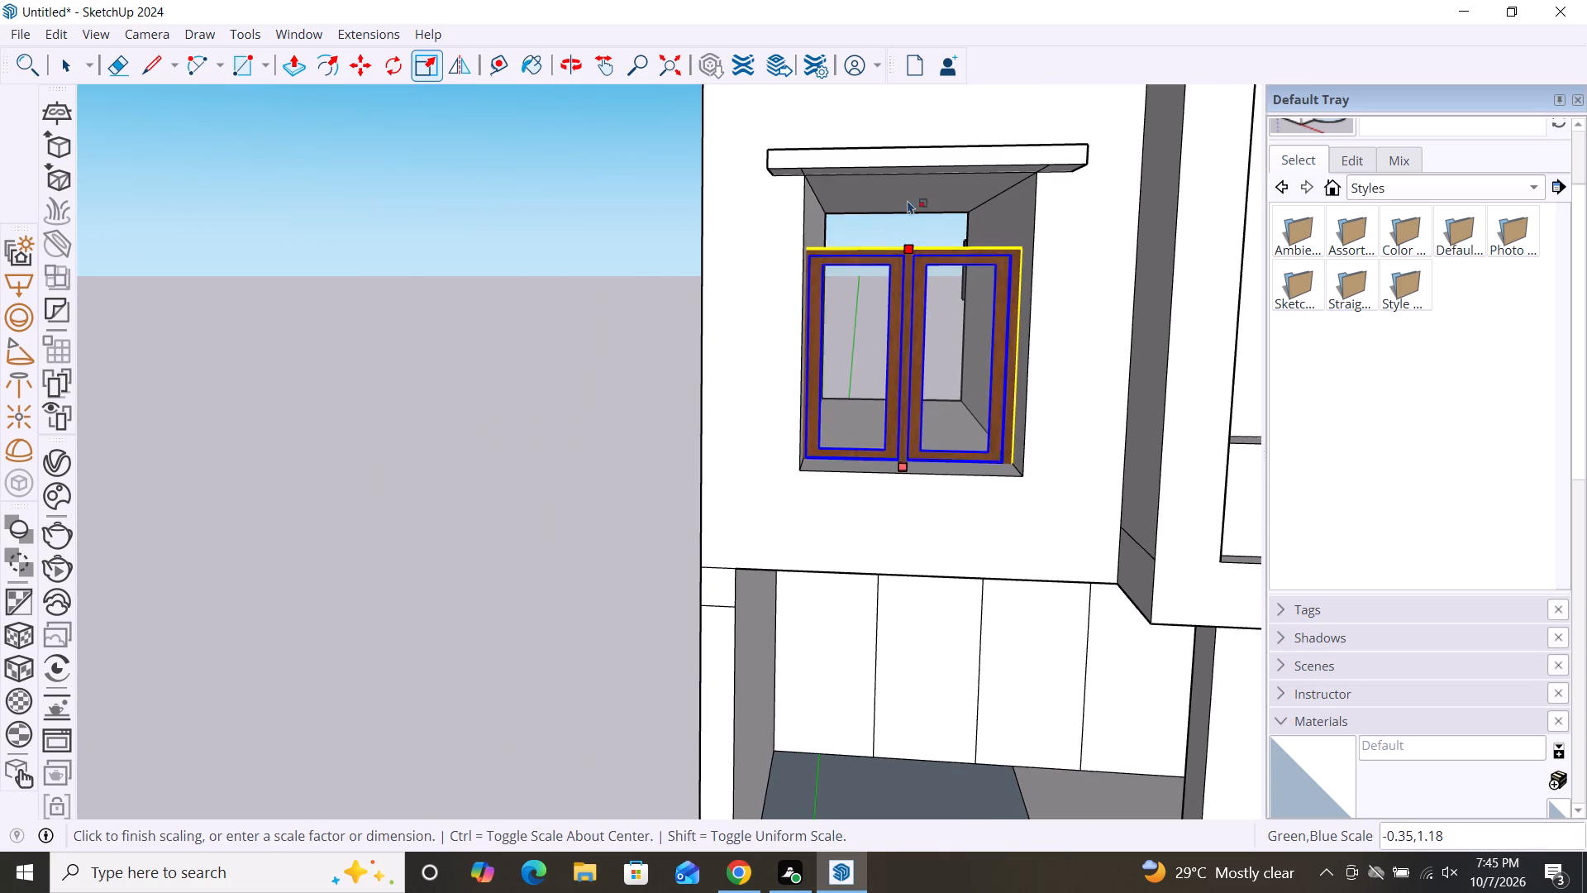
pyautogui.scroll(10, 903, 170)
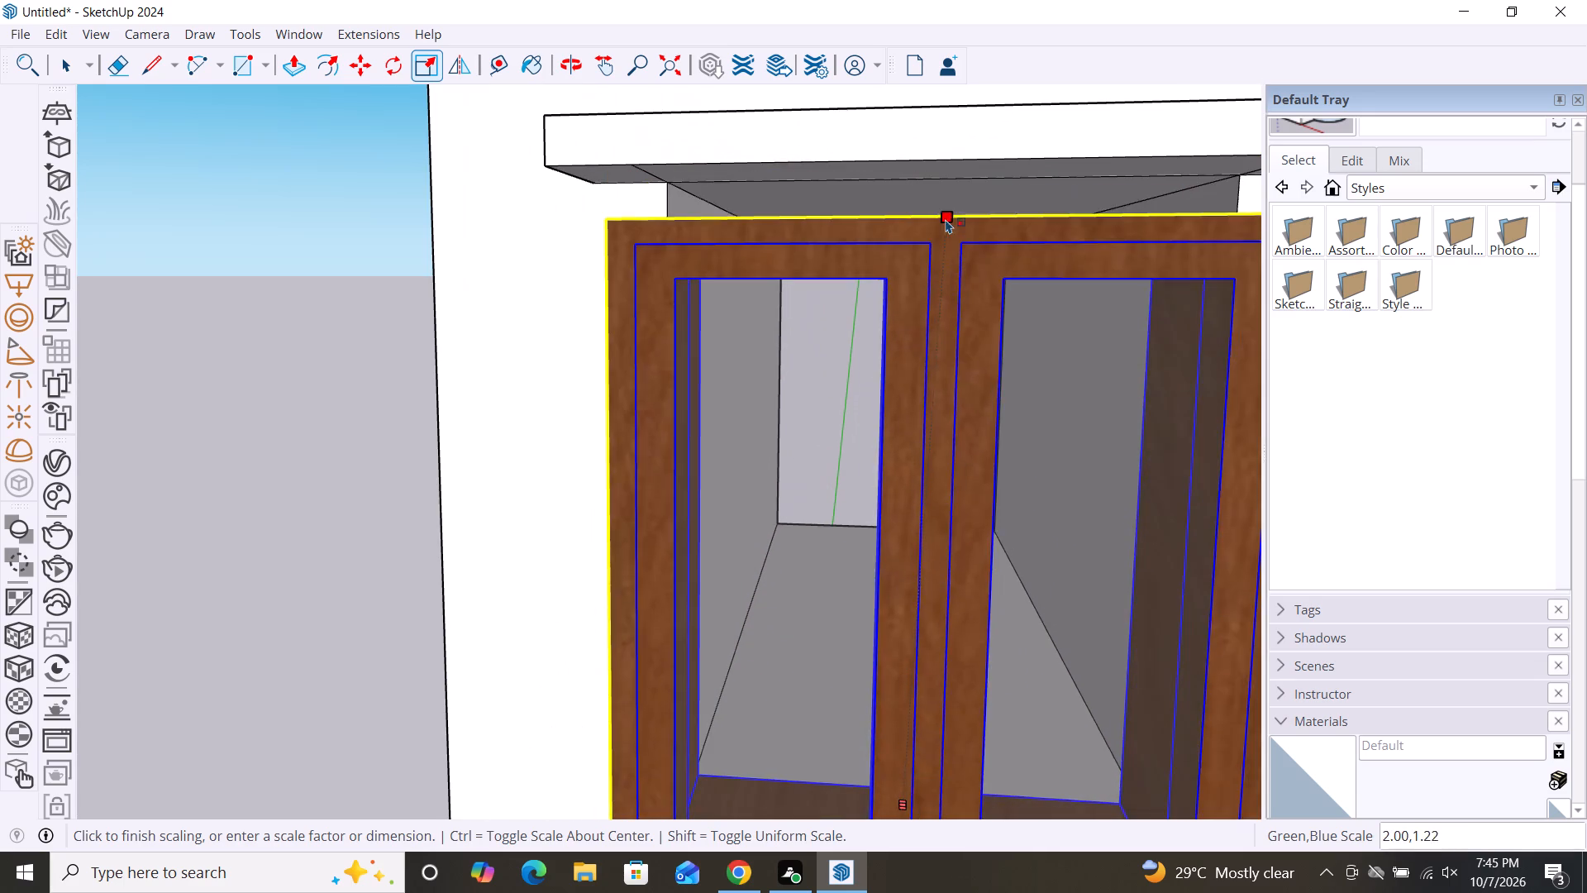
pyautogui.click(960, 183)
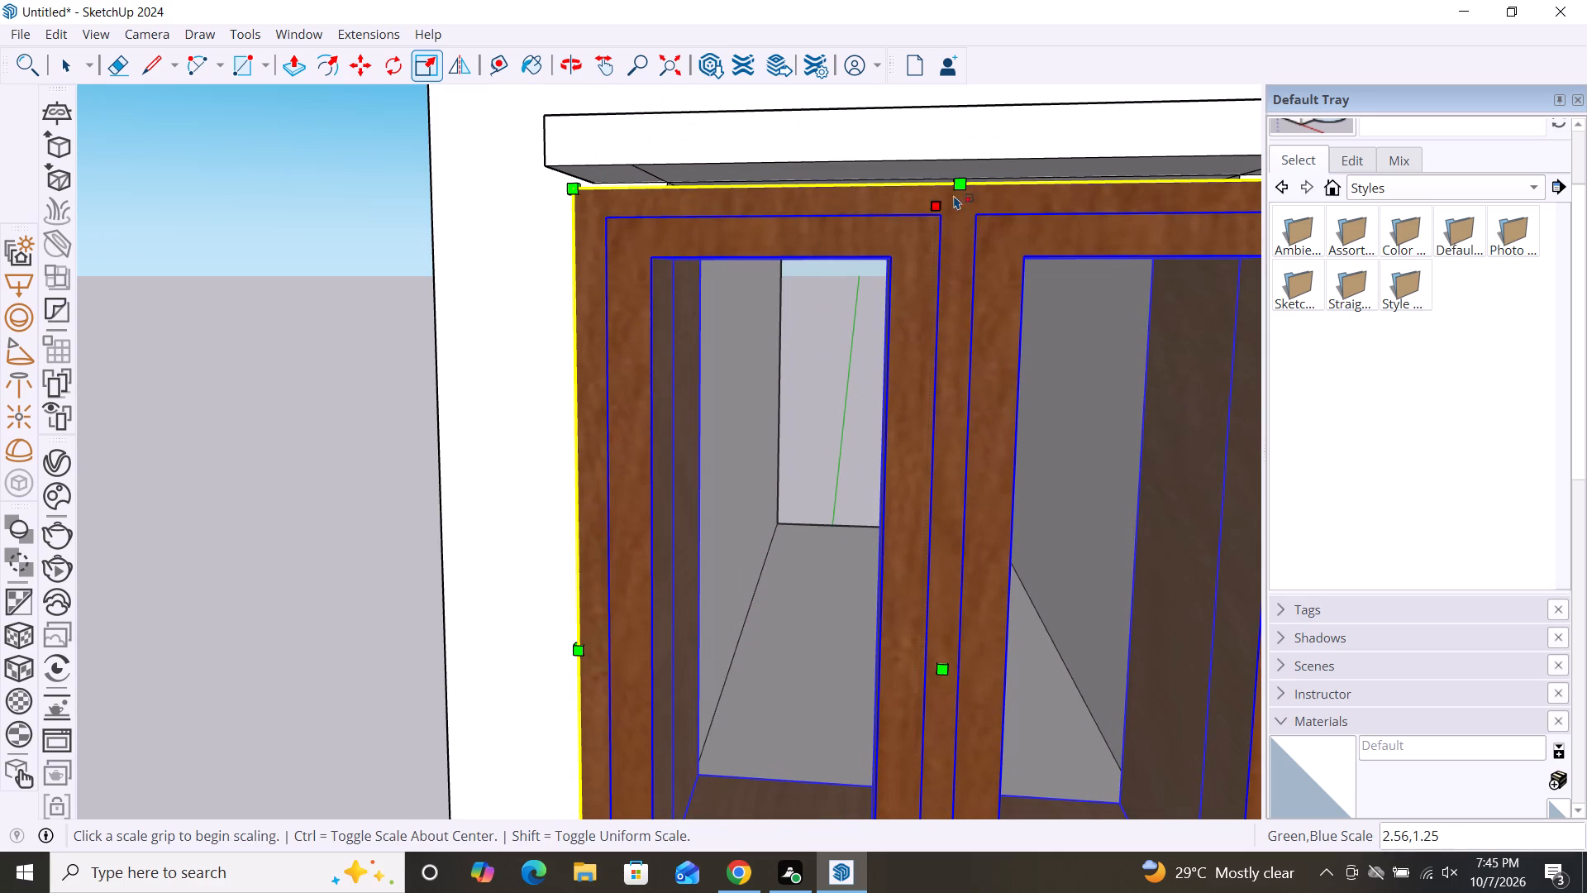
pyautogui.click(960, 181)
pyautogui.click(960, 177)
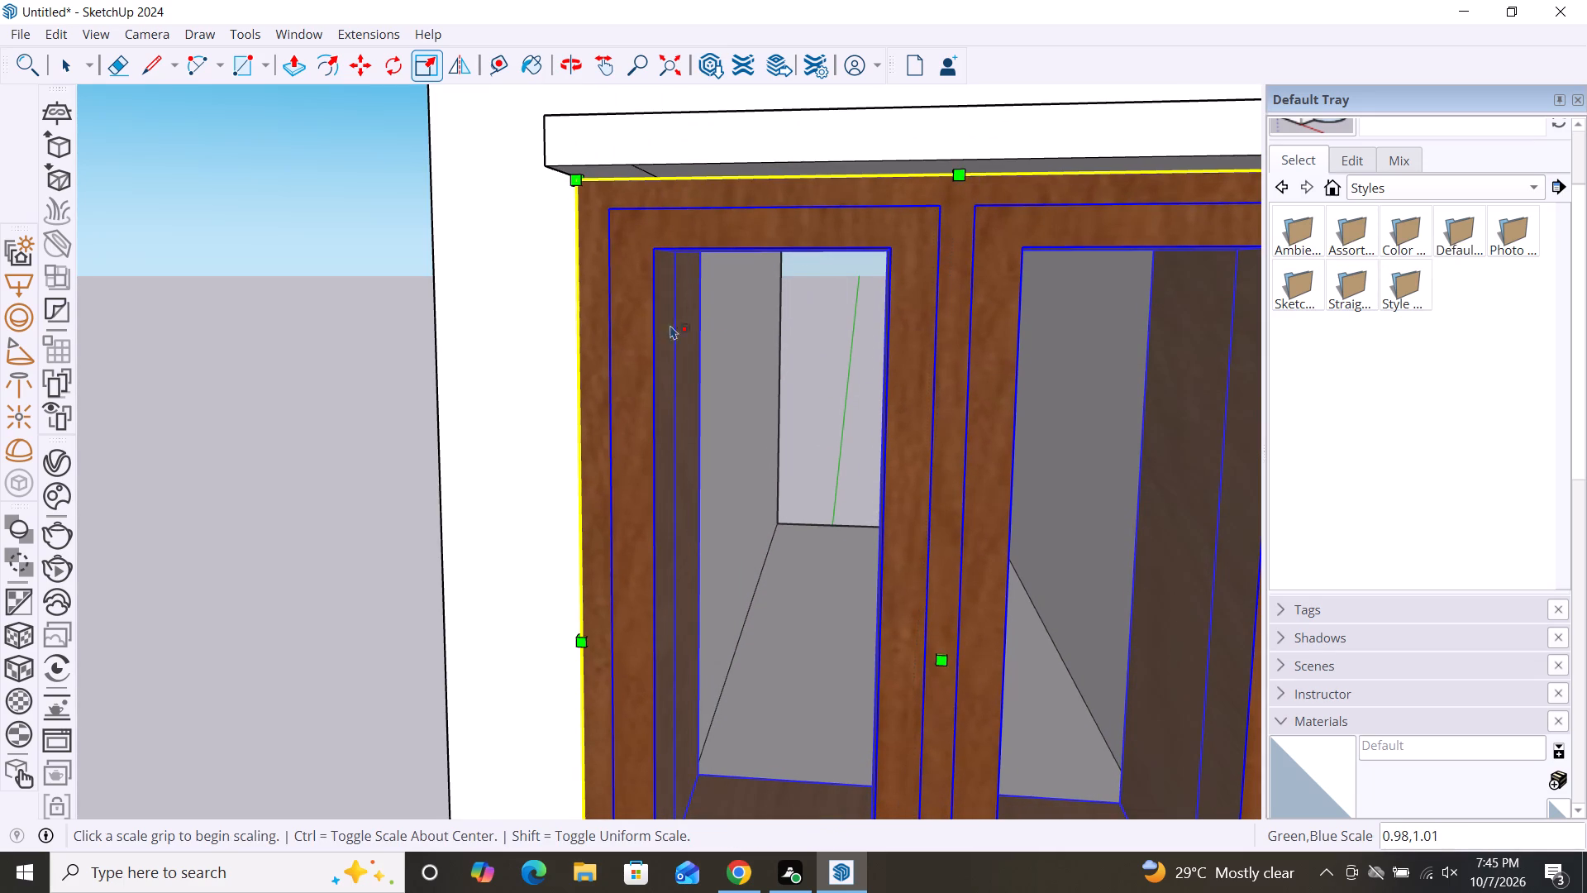
pyautogui.scroll(-6, 650, 332)
pyautogui.press('space')
pyautogui.scroll(-2, 372, 378)
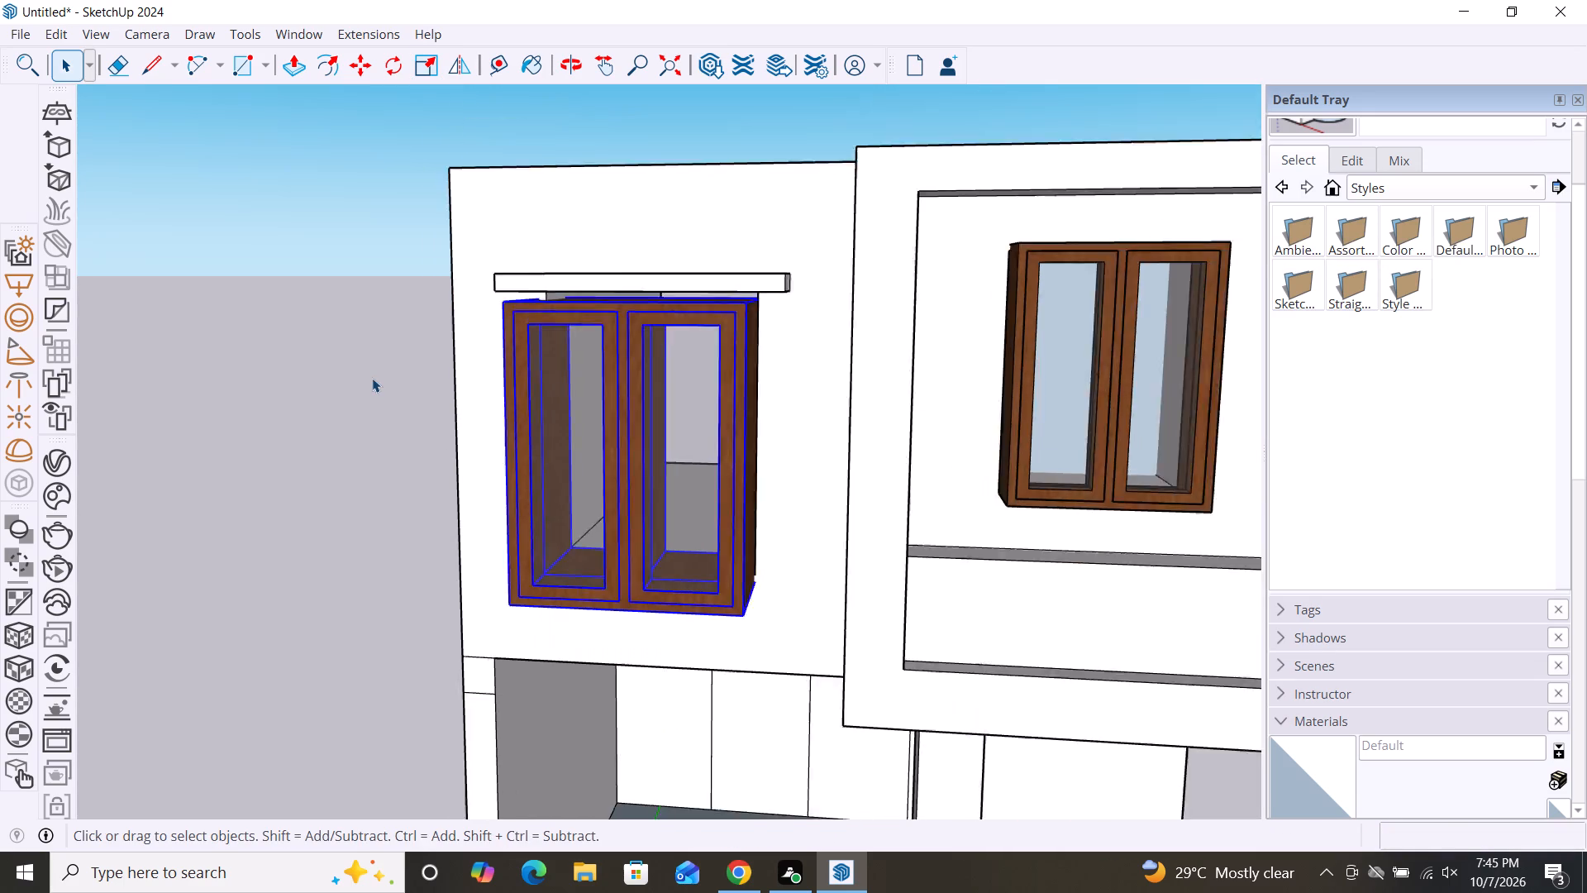
# Move the copied window beside the balcony about 1' 7 11/16" along the green axis, back into its wall opening.
pyautogui.scroll(-1, 372, 378)
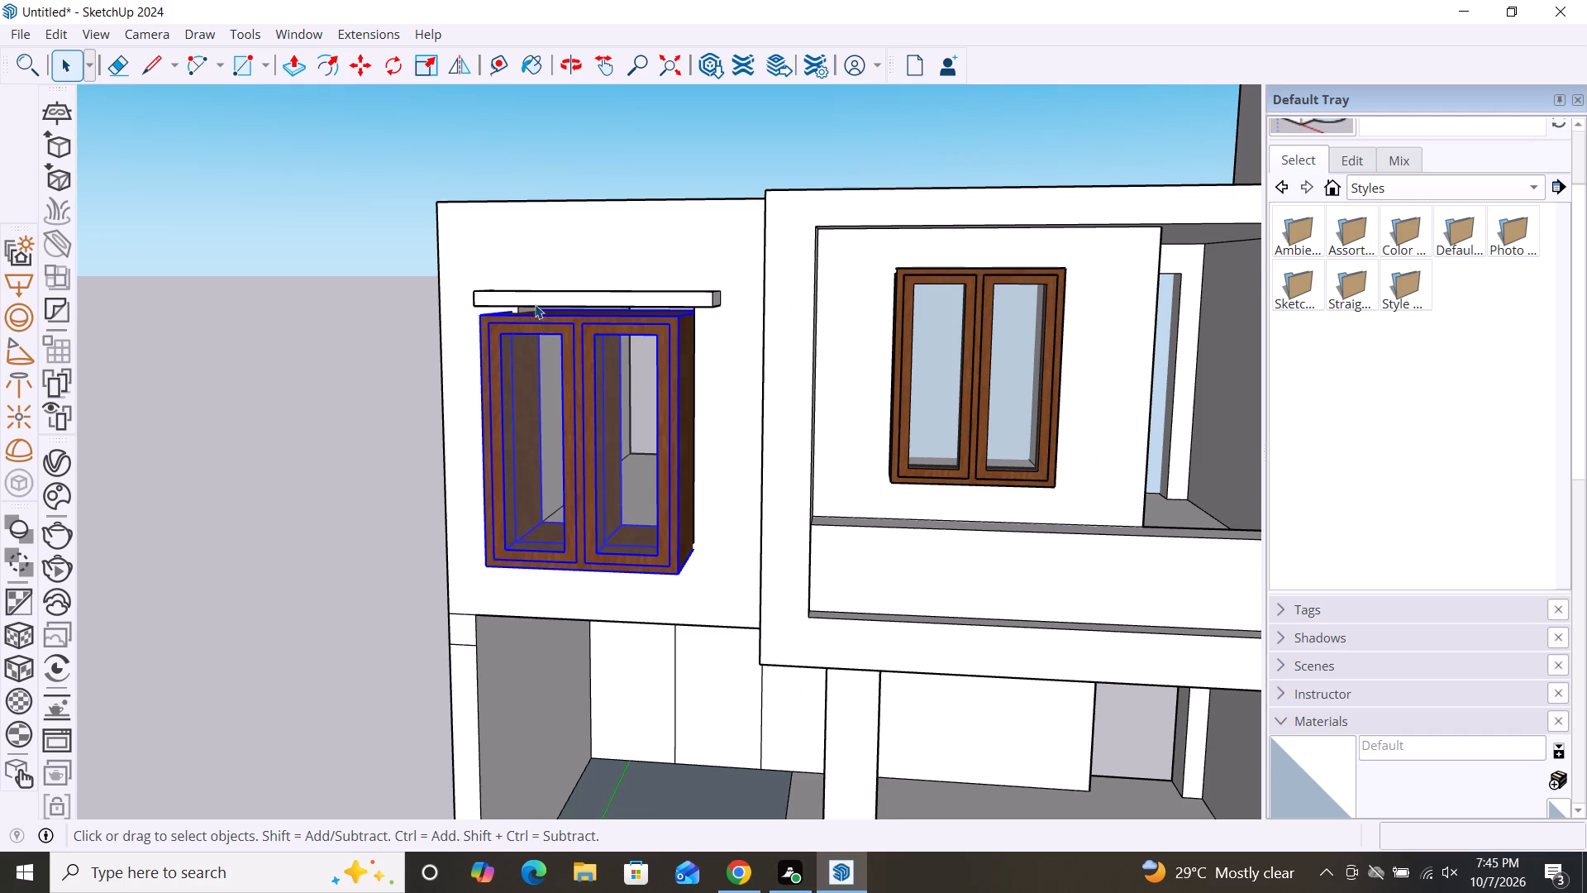
pyautogui.scroll(4, 537, 288)
pyautogui.moveTo(549, 338); pyautogui.dragTo(598, 311, button='middle')
pyautogui.scroll(13, 599, 311)
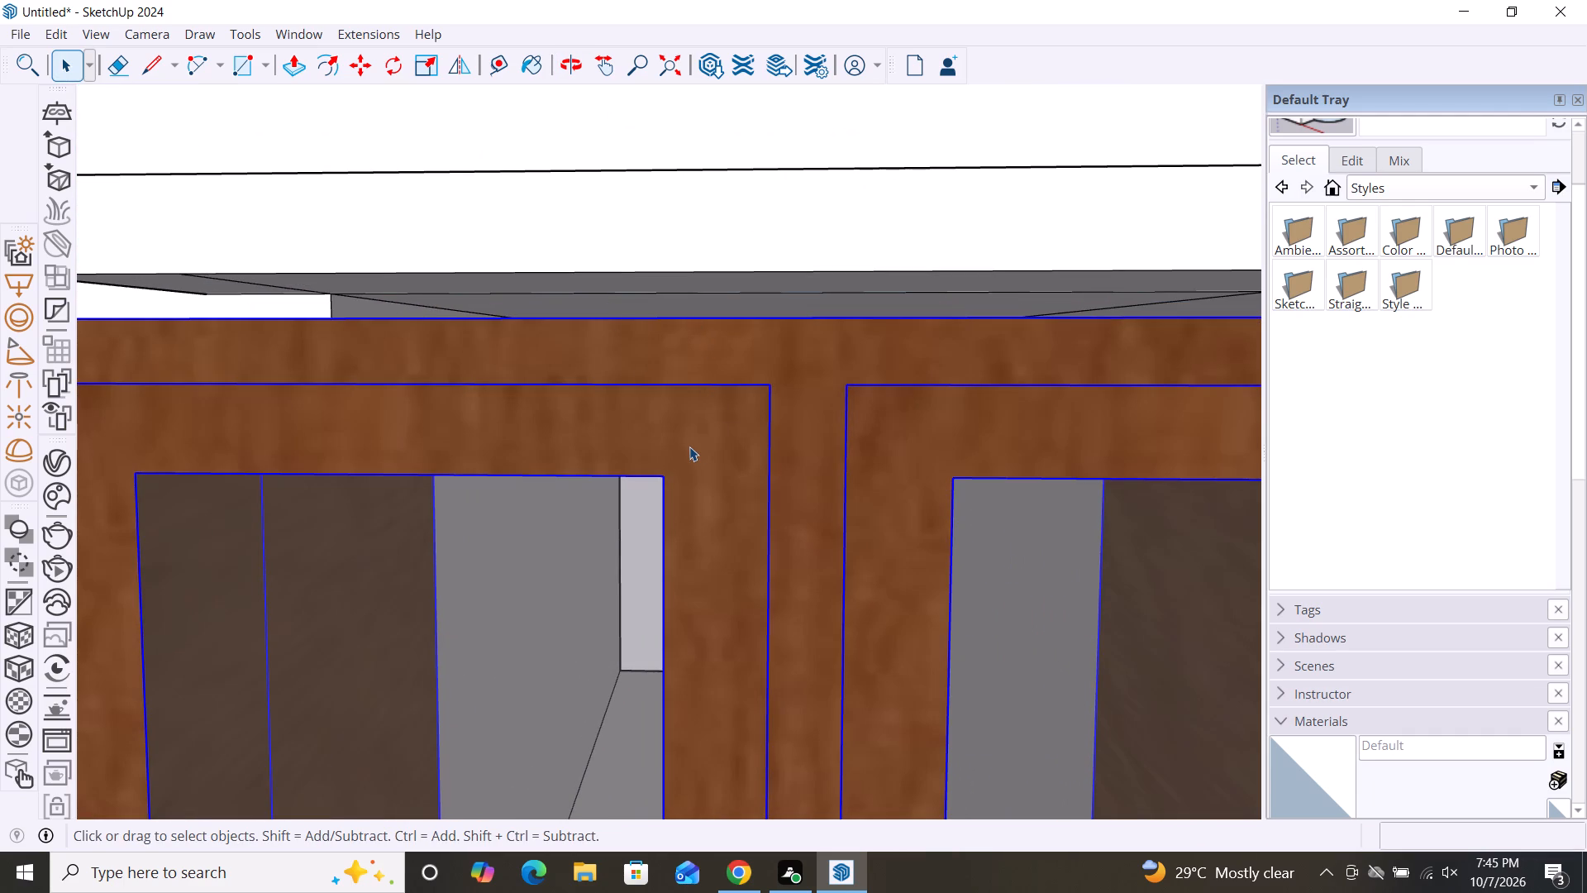
pyautogui.scroll(-8, 689, 446)
pyautogui.scroll(-5, 641, 375)
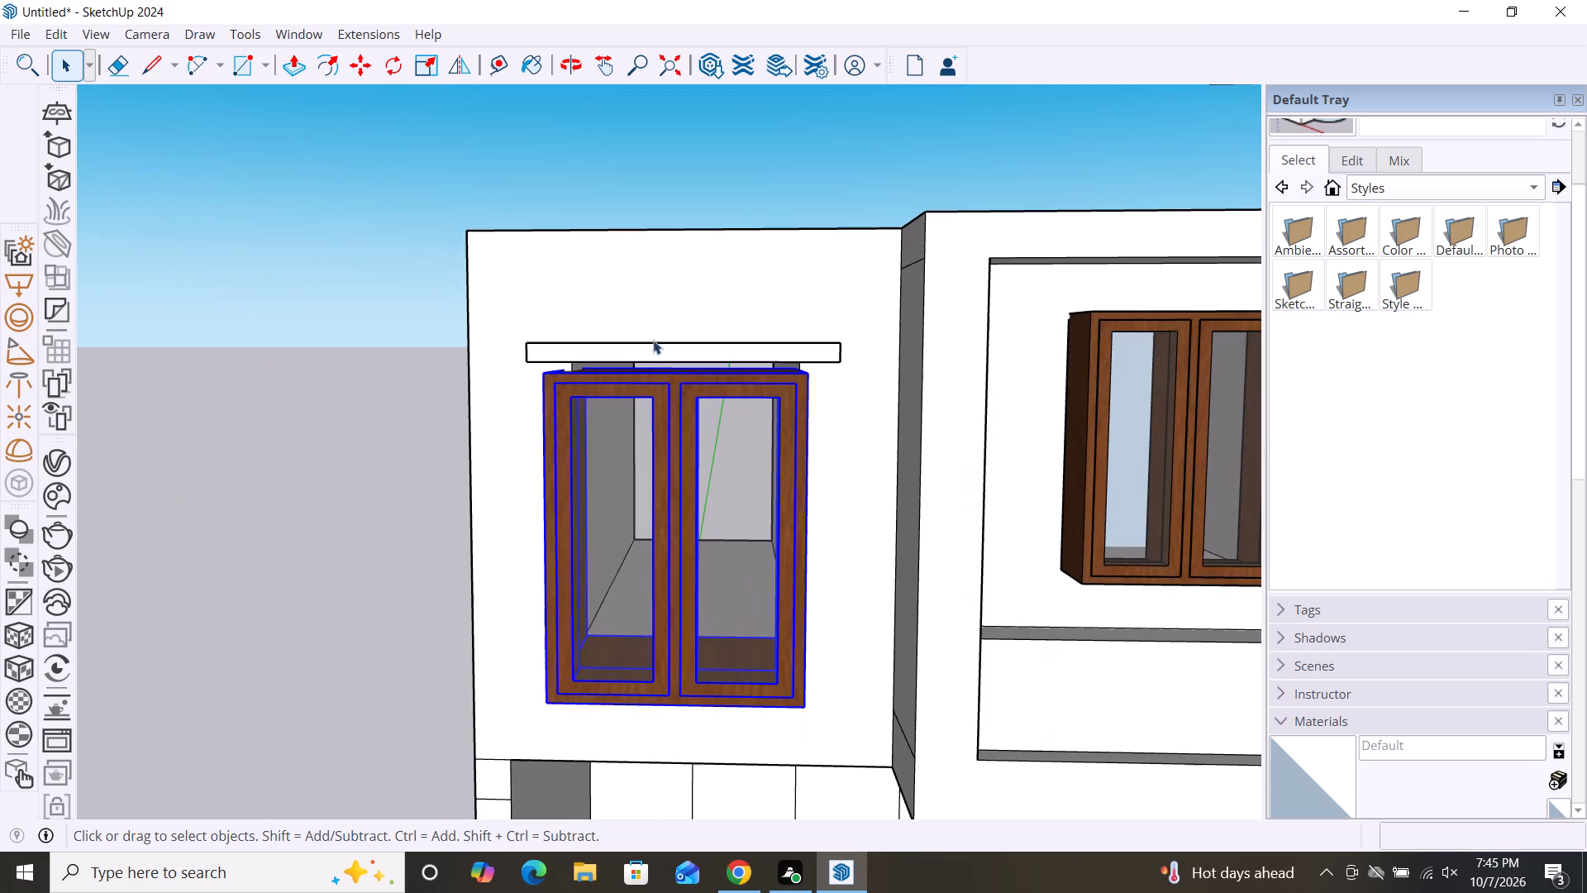
pyautogui.moveTo(522, 682); pyautogui.dragTo(680, 713, button='middle')
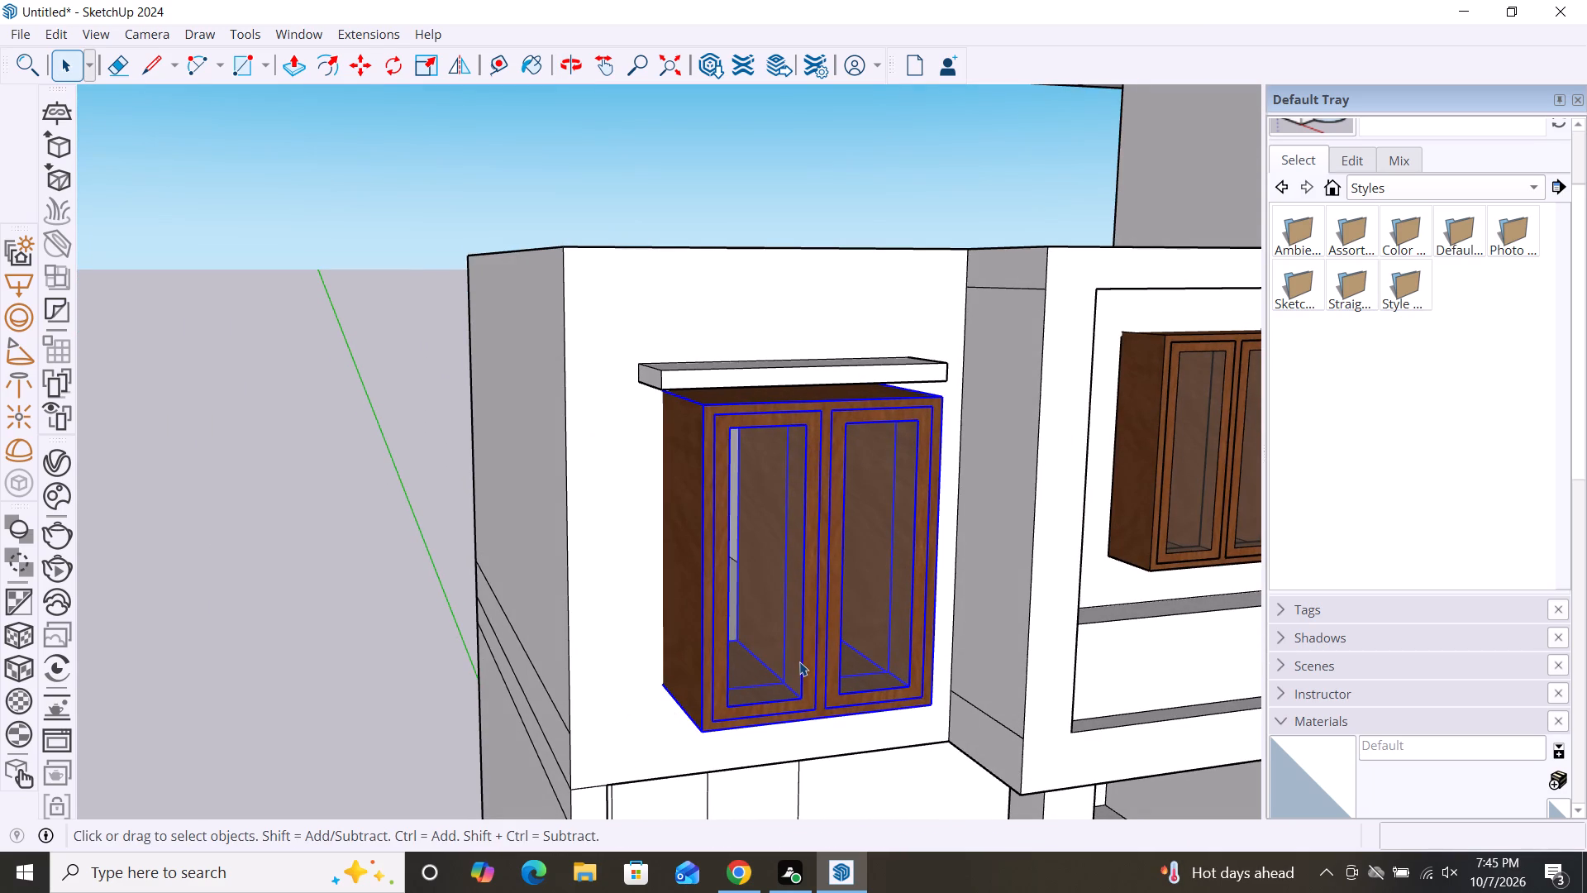
pyautogui.press('m')
pyautogui.click(701, 729)
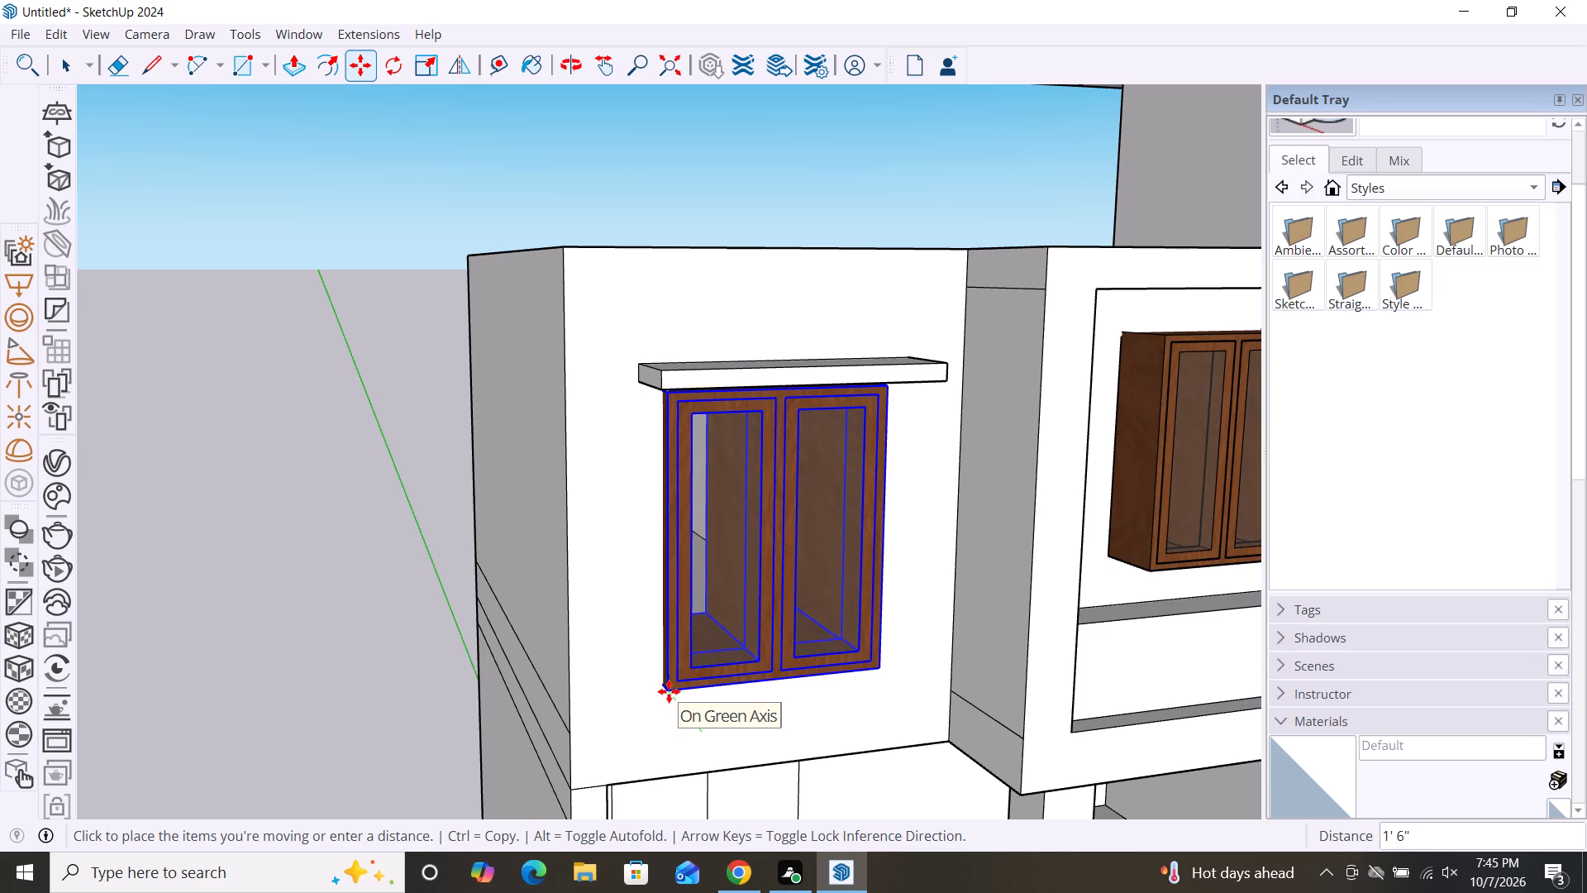
pyautogui.scroll(8, 669, 691)
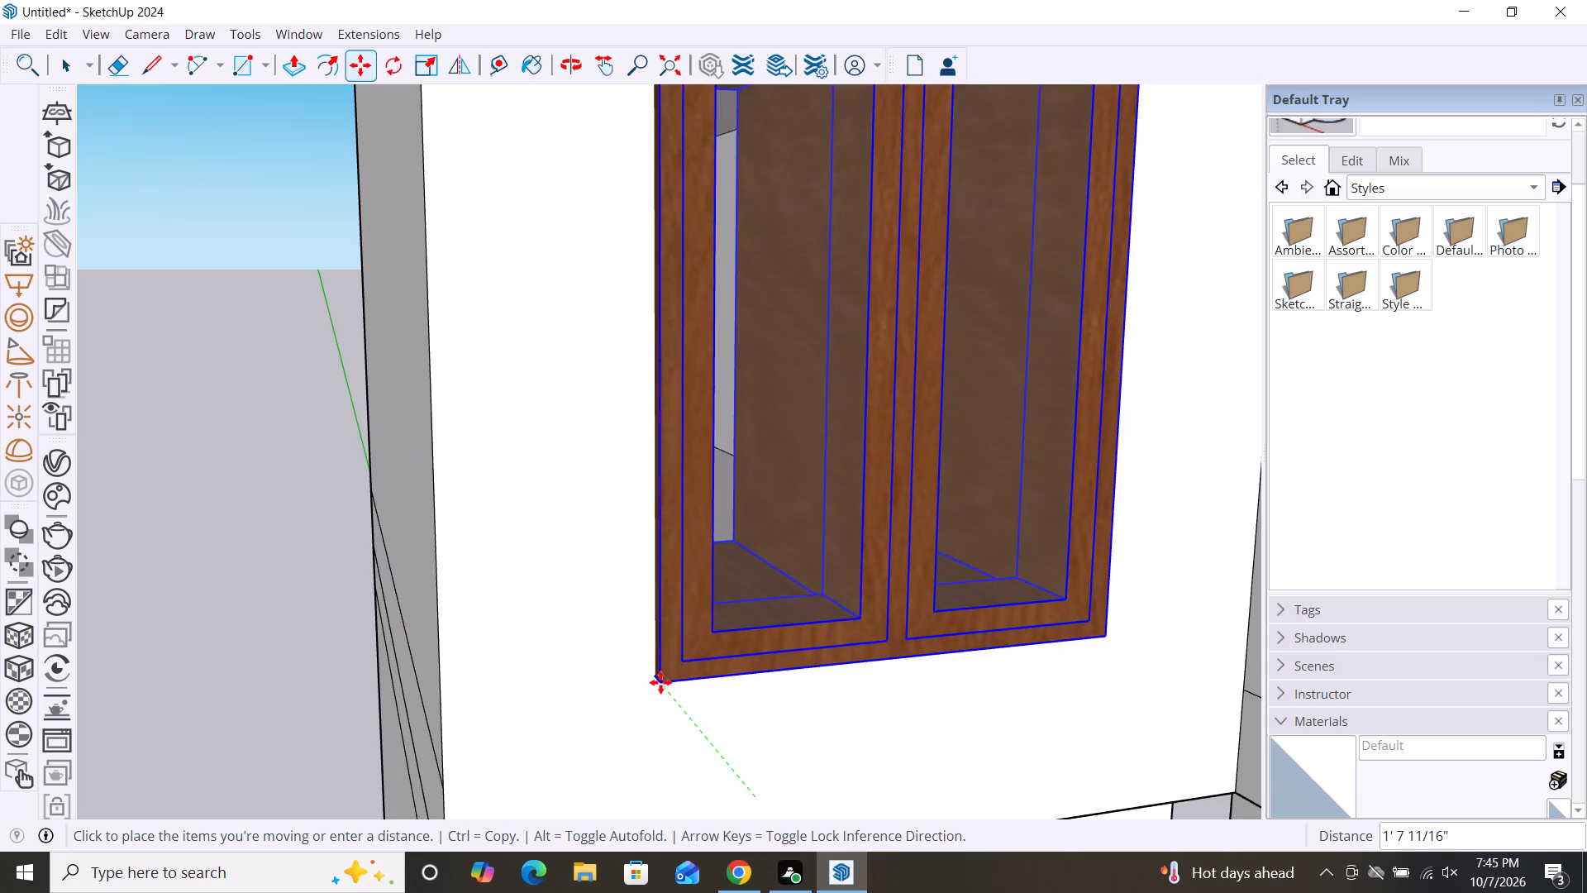
pyautogui.click(660, 681)
pyautogui.press('space')
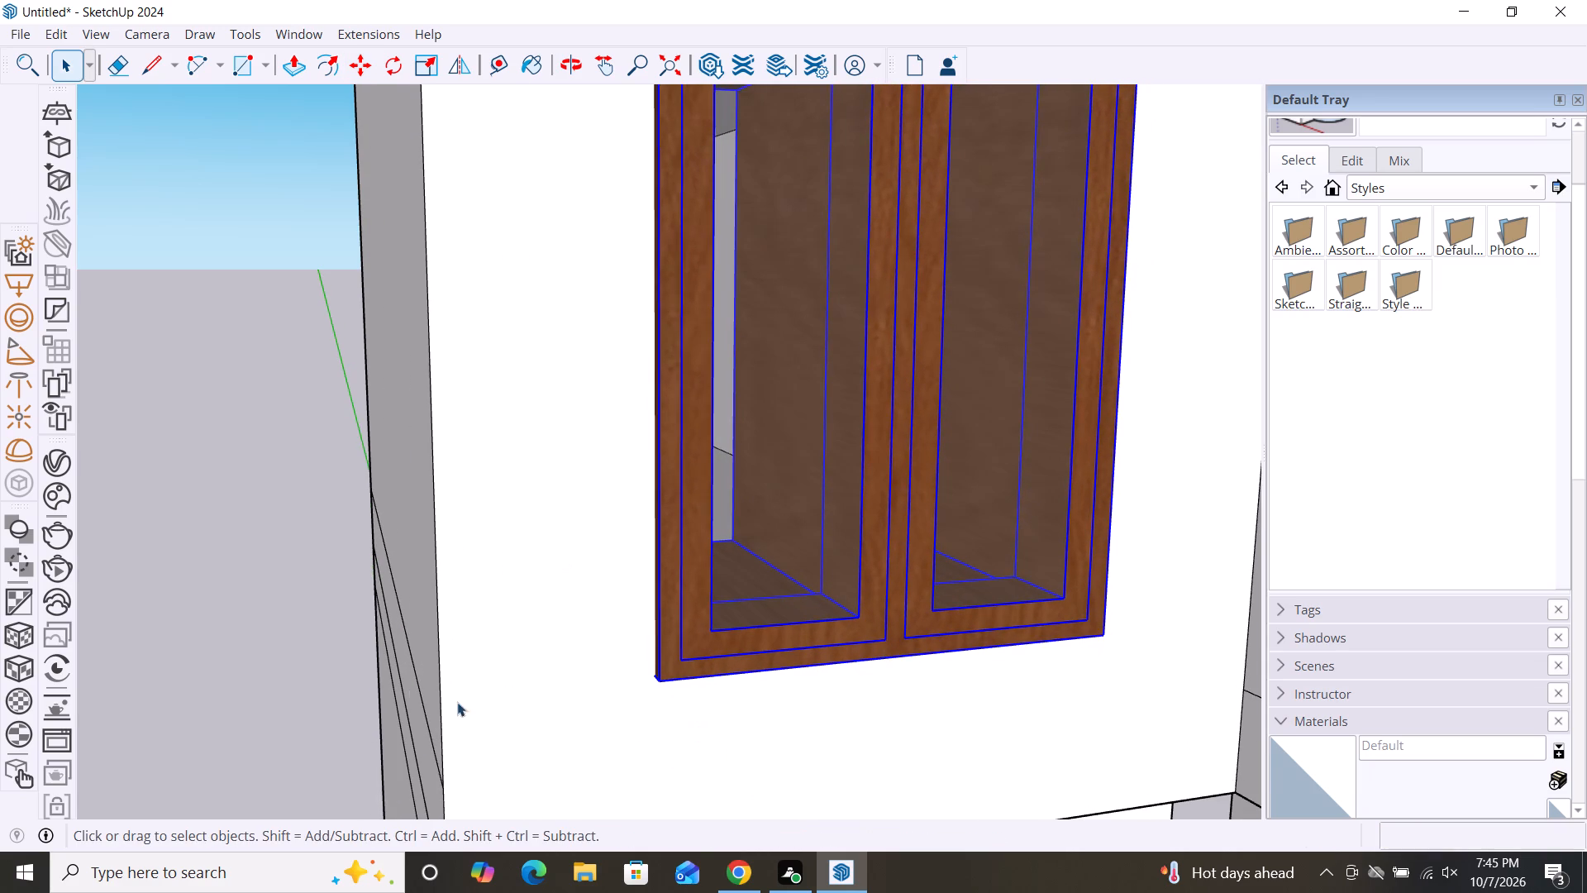
pyautogui.click(230, 646)
# Move the wooden balcony window back about 10 11/16" into its wall opening, from its front lower corner to its rear one.
pyautogui.scroll(-4, 1000, 531)
pyautogui.moveTo(995, 647); pyautogui.dragTo(777, 663, button='middle')
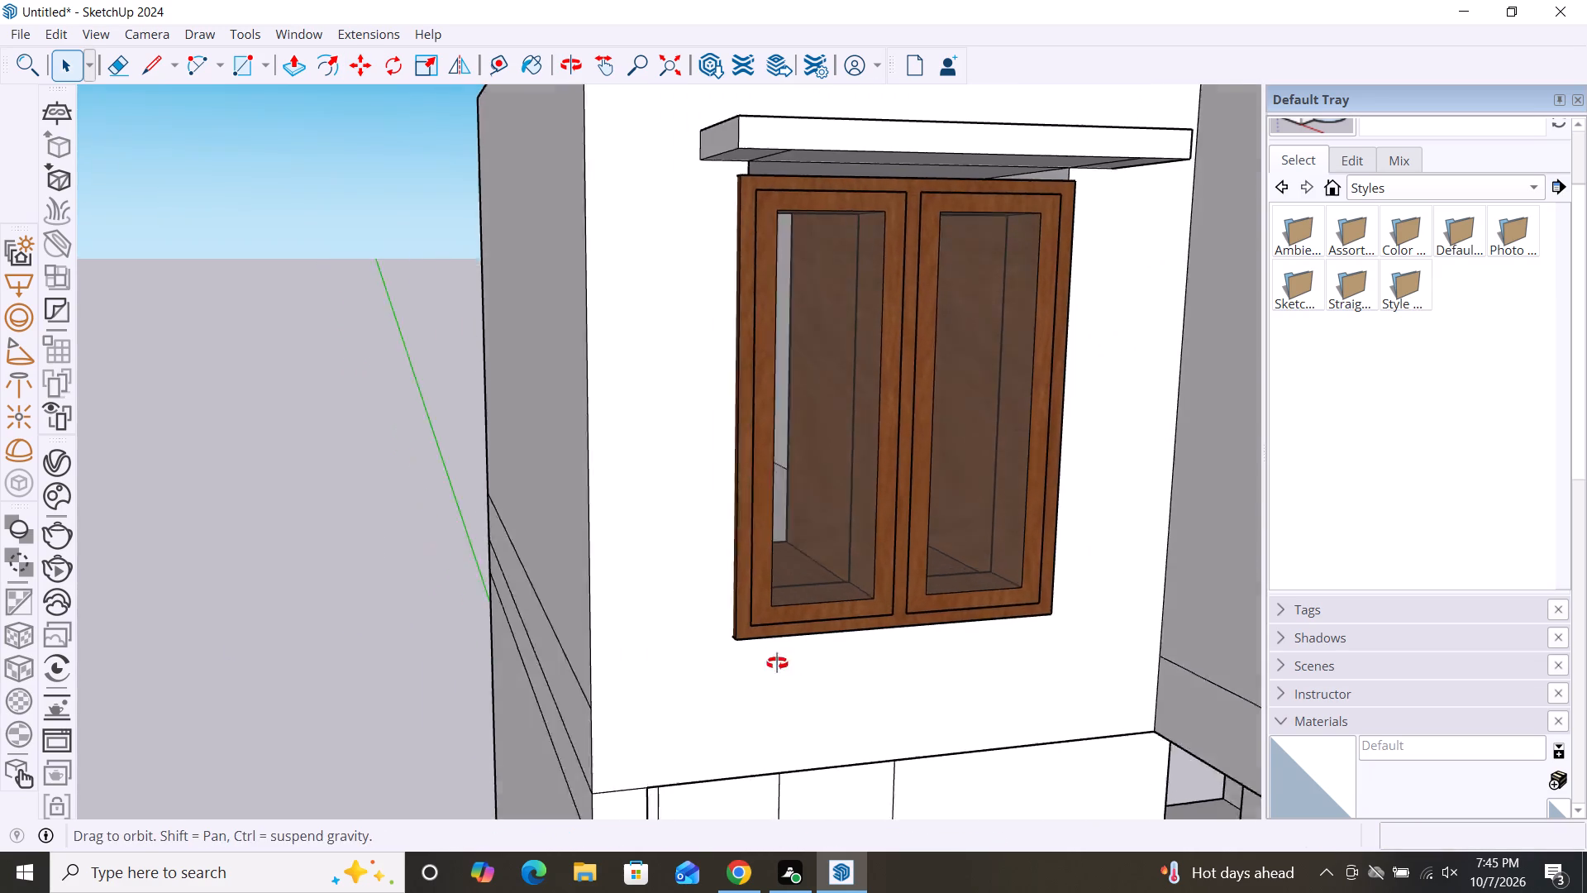
pyautogui.moveTo(777, 663); pyautogui.dragTo(741, 658, button='middle')
pyautogui.scroll(-3, 717, 568)
pyautogui.scroll(-2, 575, 552)
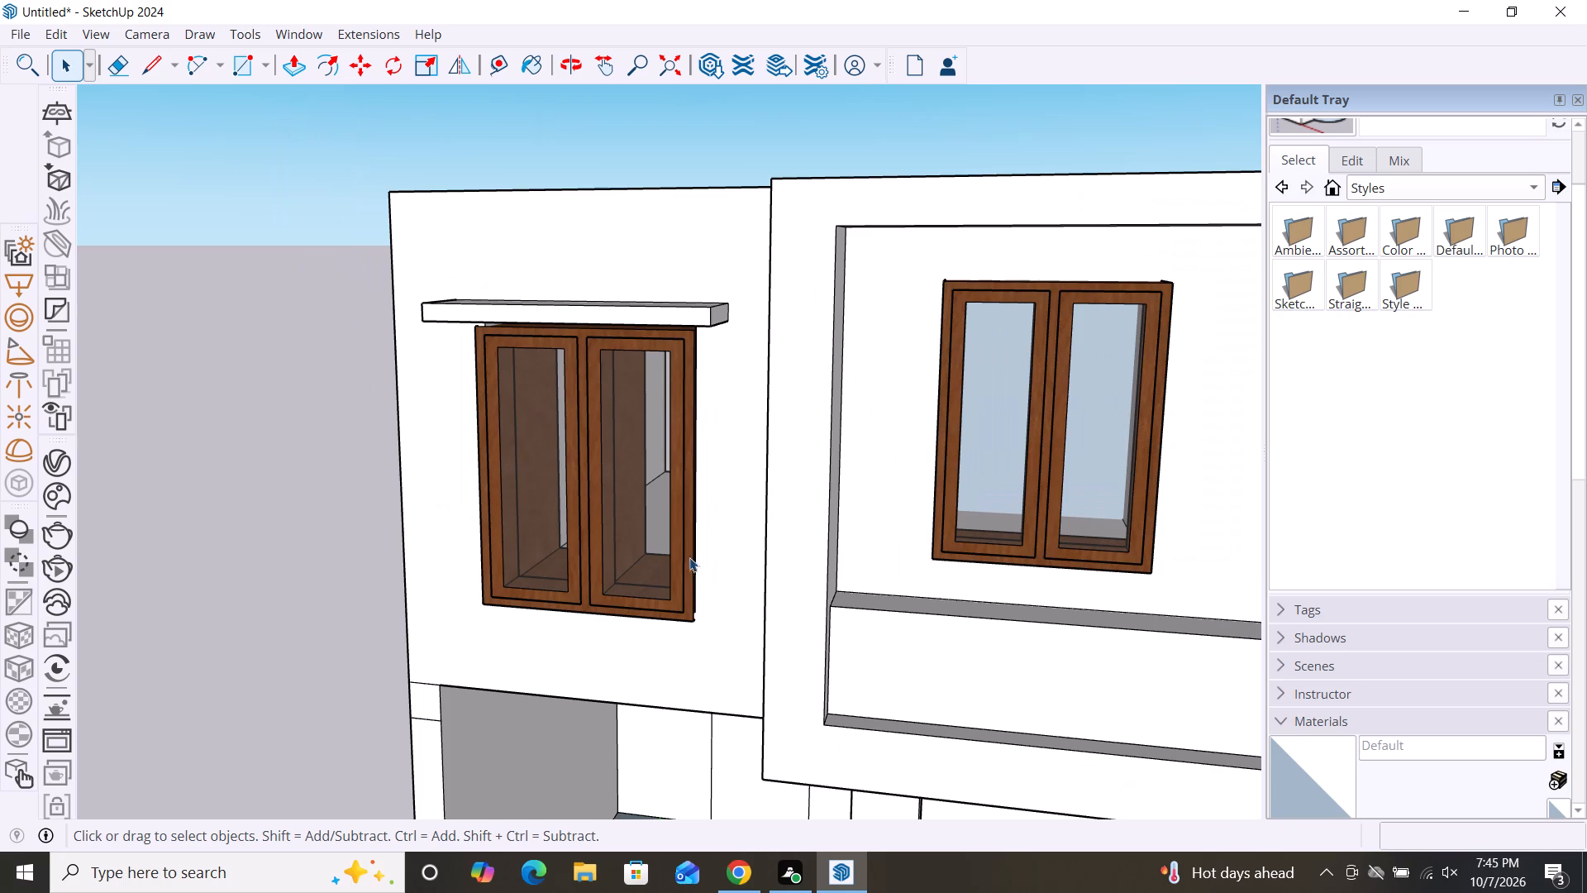
pyautogui.click(995, 534)
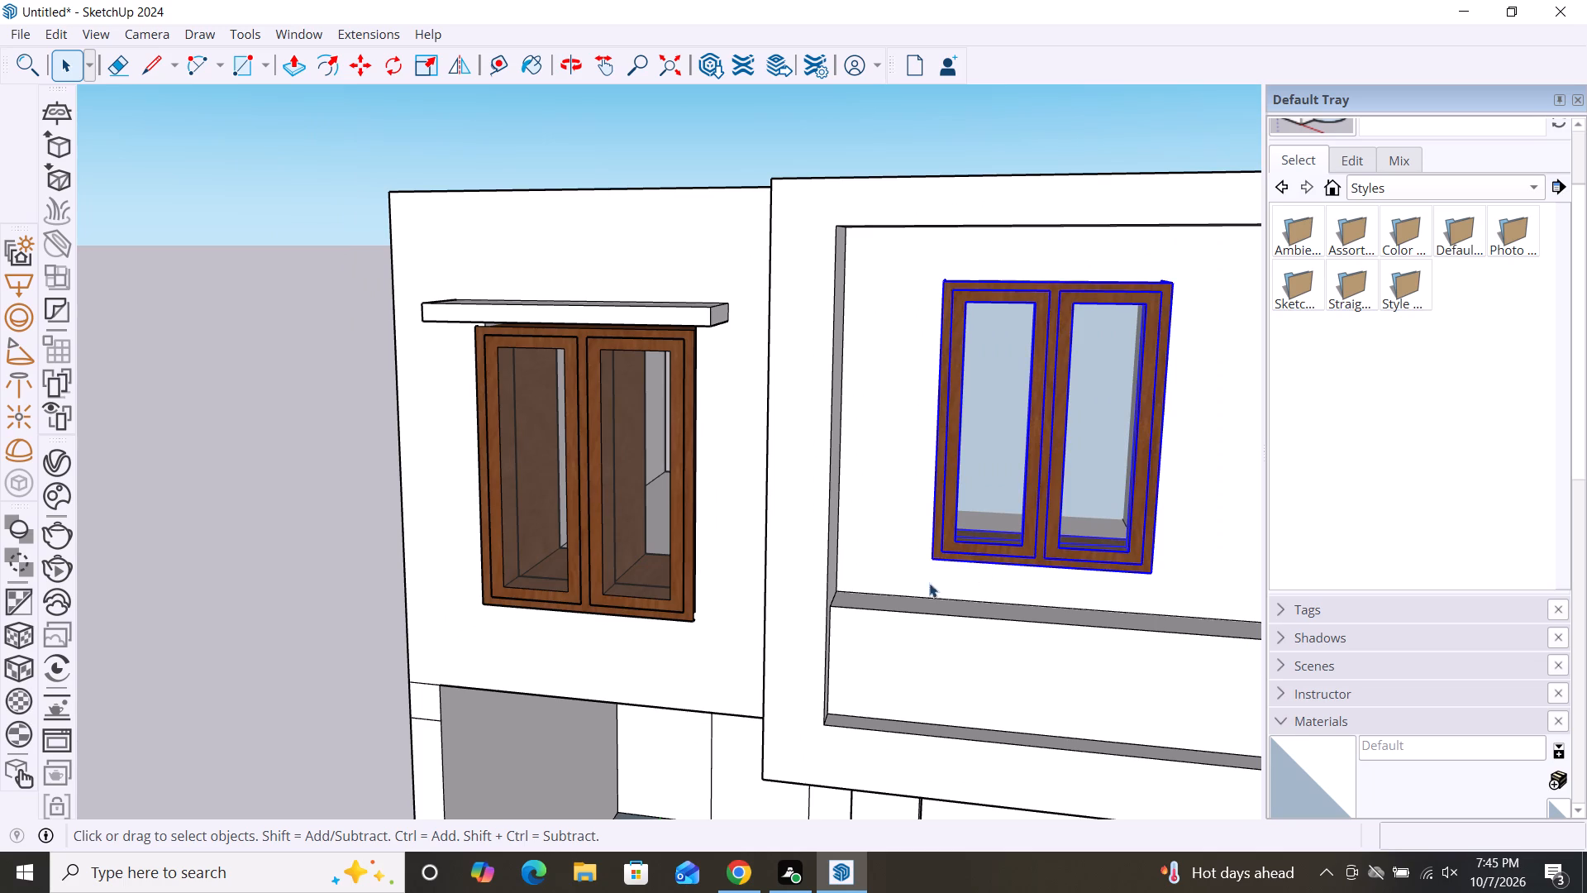
pyautogui.press('m')
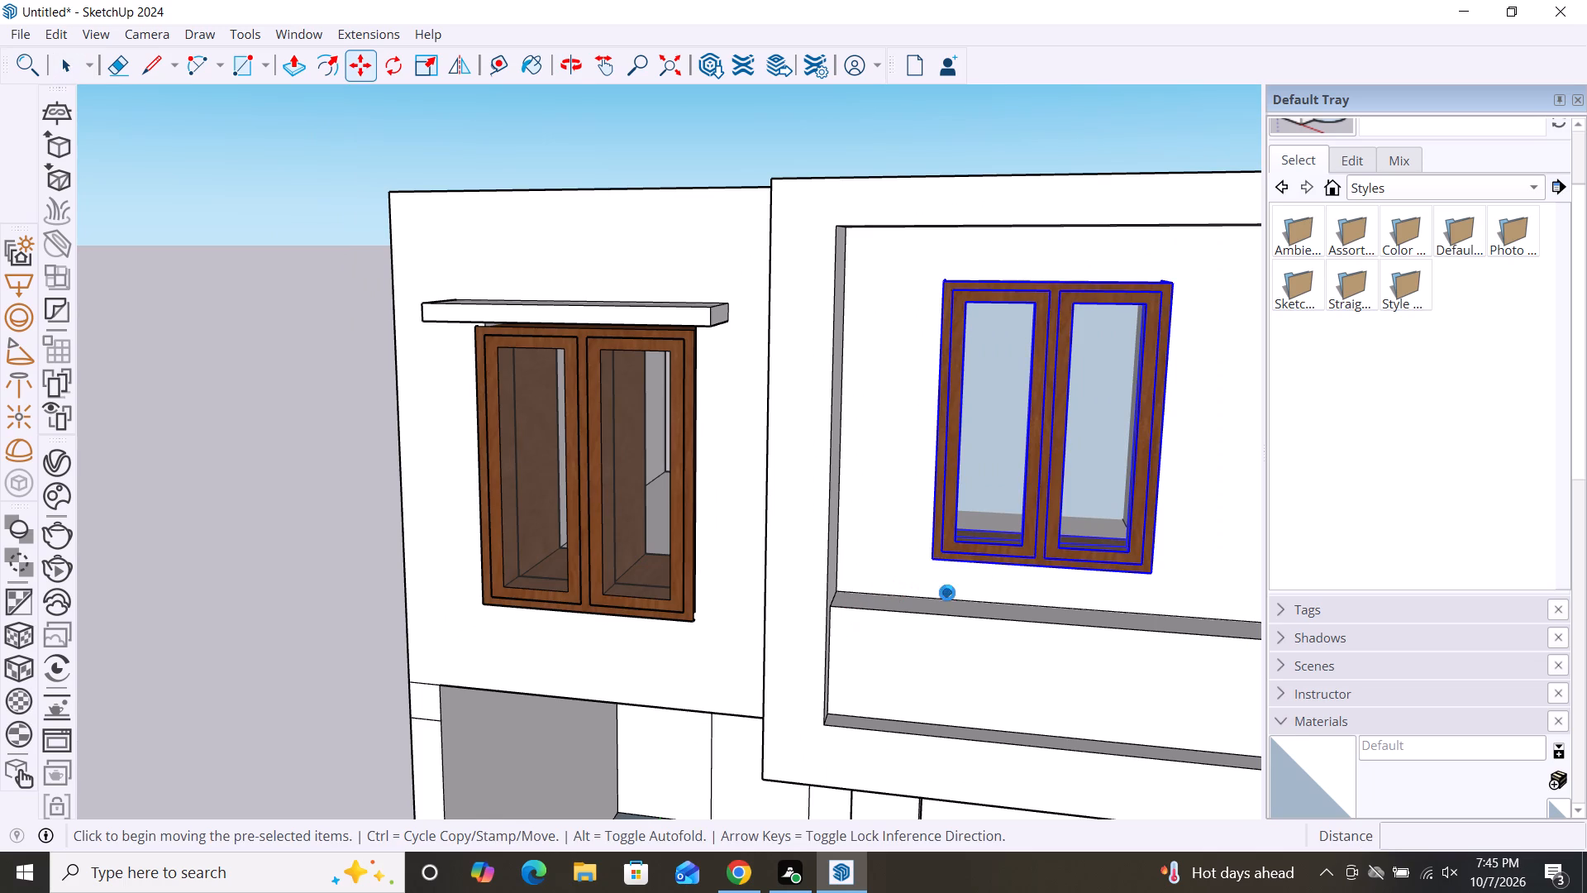
pyautogui.moveTo(947, 593); pyautogui.dragTo(1070, 608, button='middle')
pyautogui.scroll(3, 951, 495)
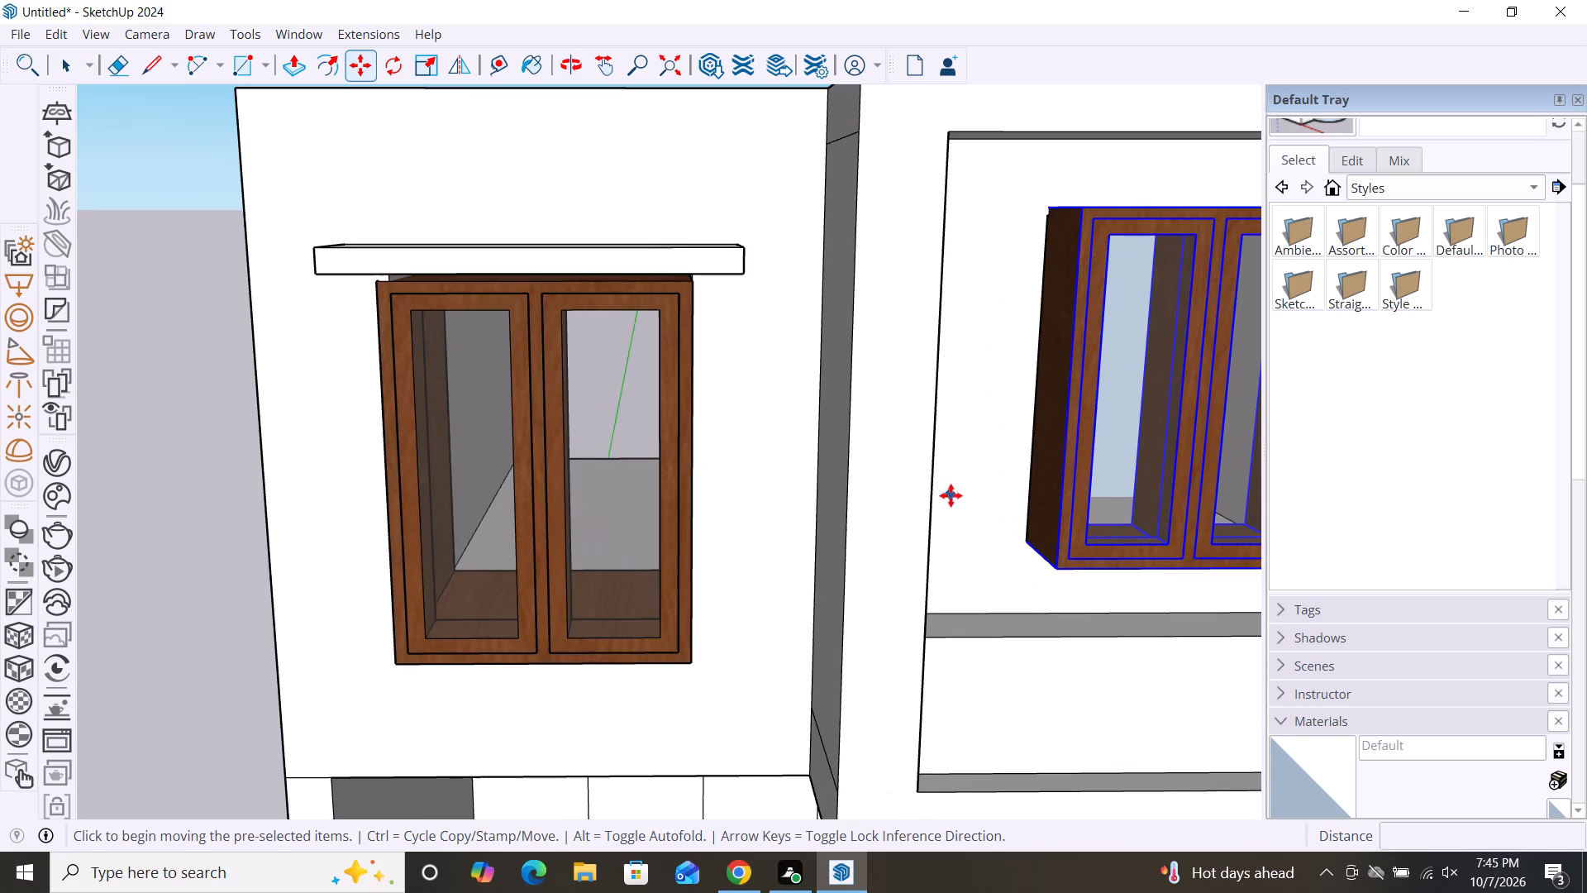
pyautogui.click(1067, 570)
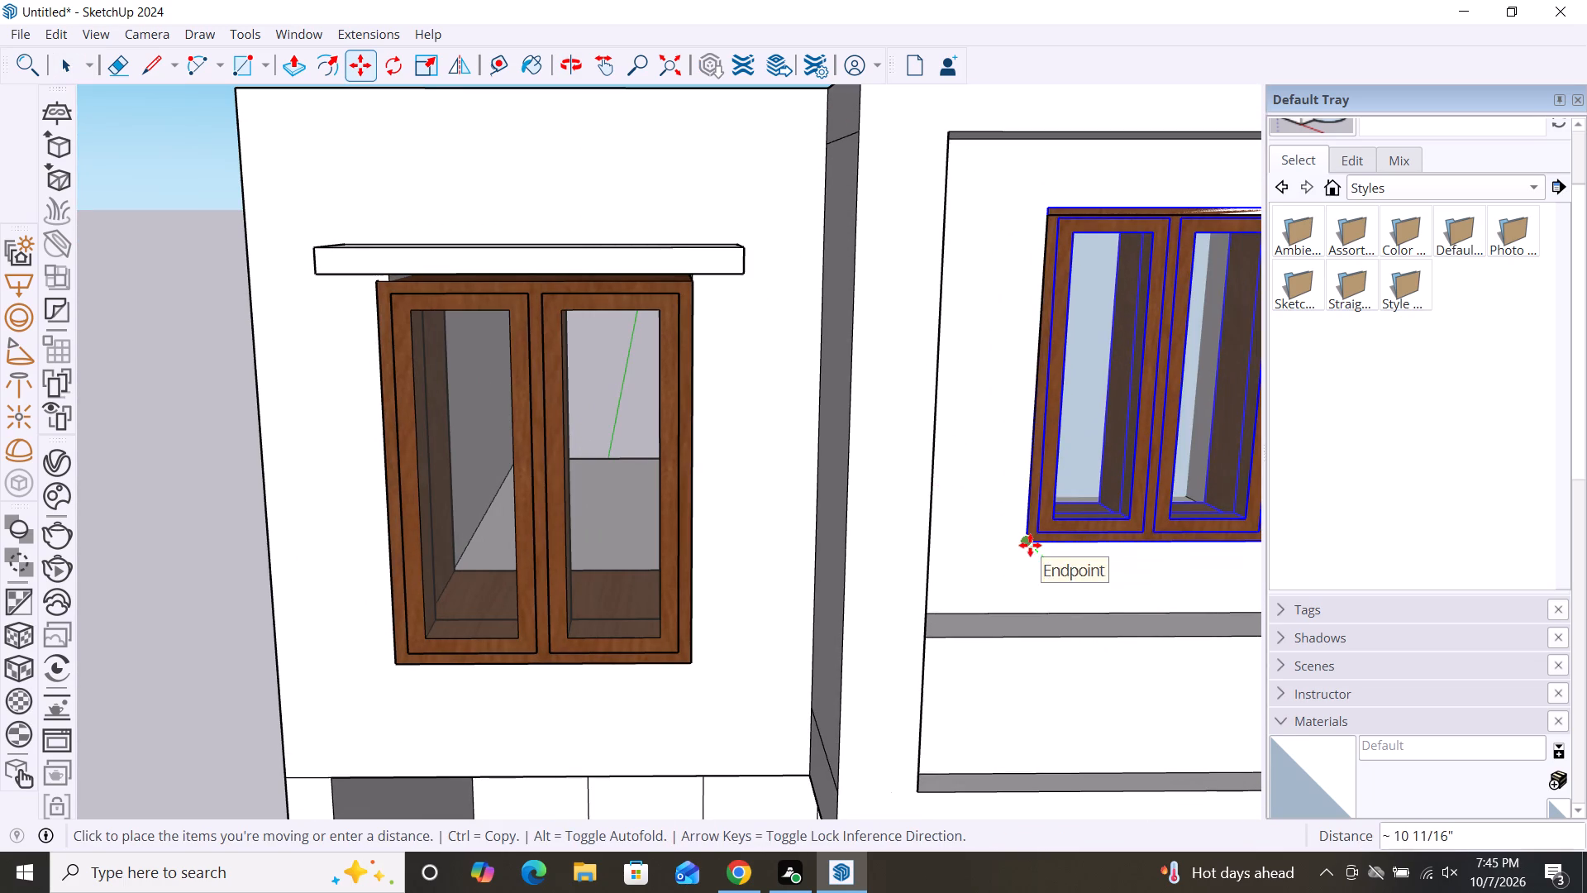
pyautogui.click(1030, 545)
pyautogui.press('space')
pyautogui.scroll(-3, 778, 537)
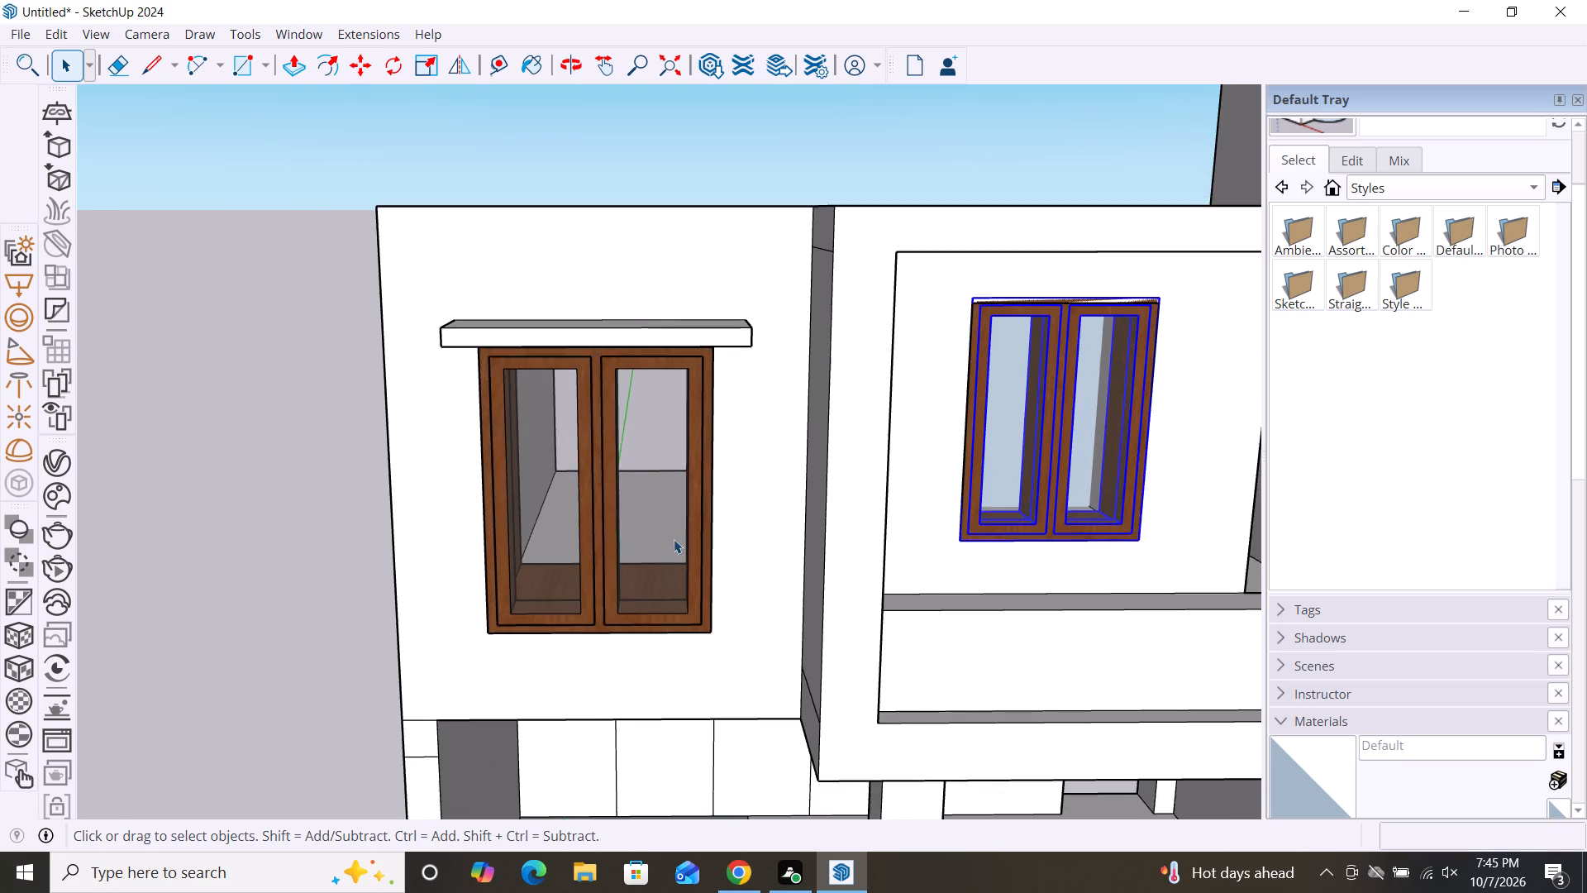
pyautogui.scroll(-3, 664, 539)
pyautogui.click(240, 498)
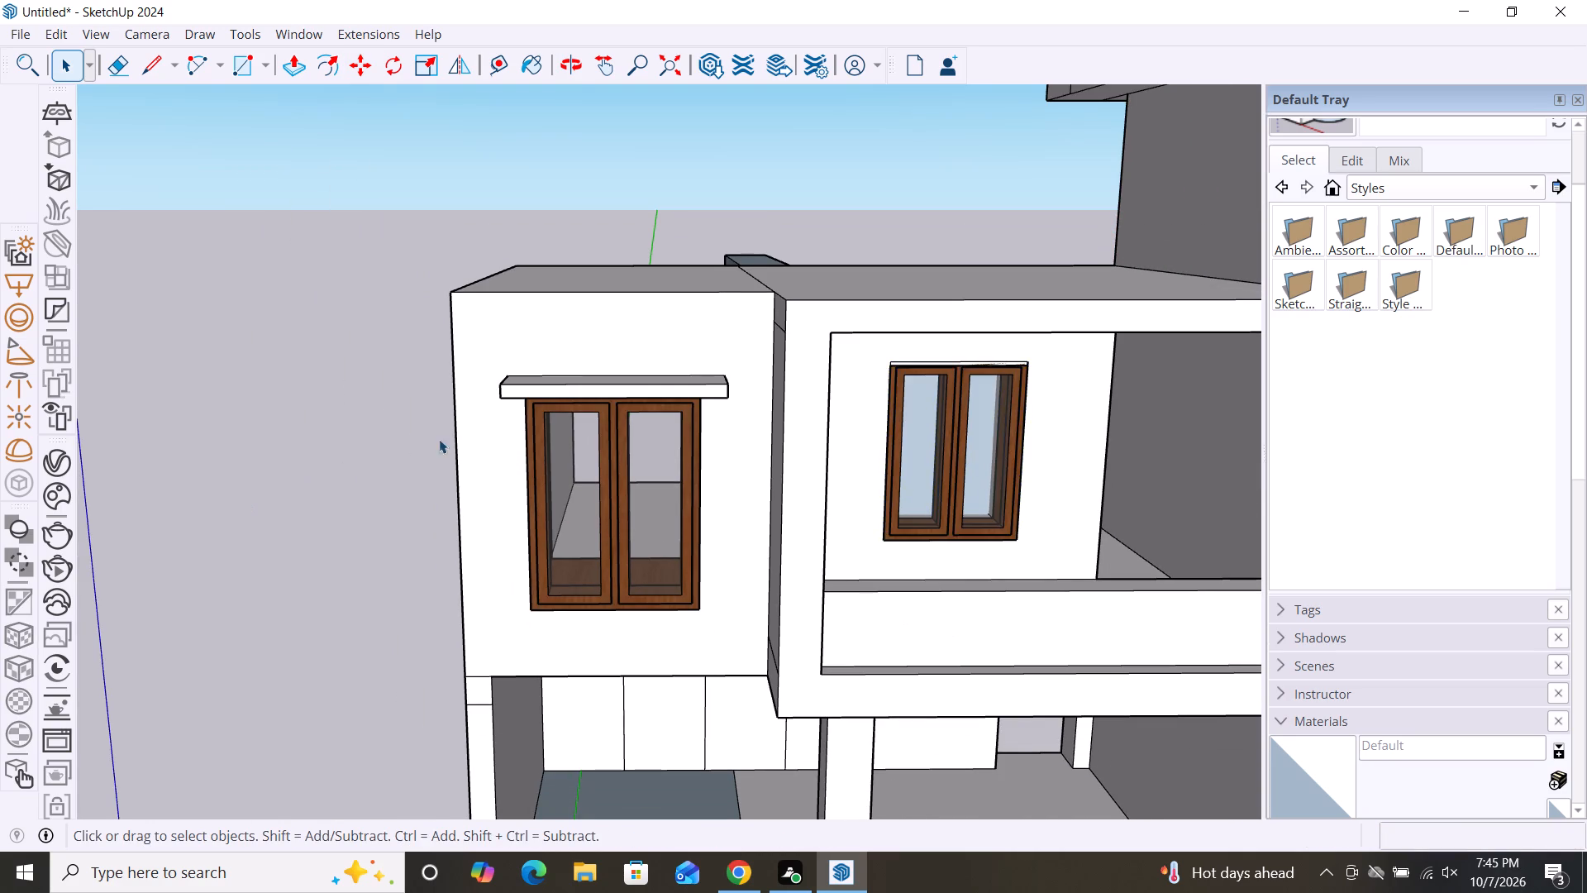
# Draw a rectangle about 2' 3 7/16" by 10 11/16" on the wall directly below the ground-floor window opening.
pyautogui.scroll(-4, 704, 344)
pyautogui.moveTo(729, 515); pyautogui.dragTo(708, 413, button='middle')
pyautogui.scroll(-3, 410, 343)
pyautogui.moveTo(690, 489); pyautogui.dragTo(697, 556, button='middle')
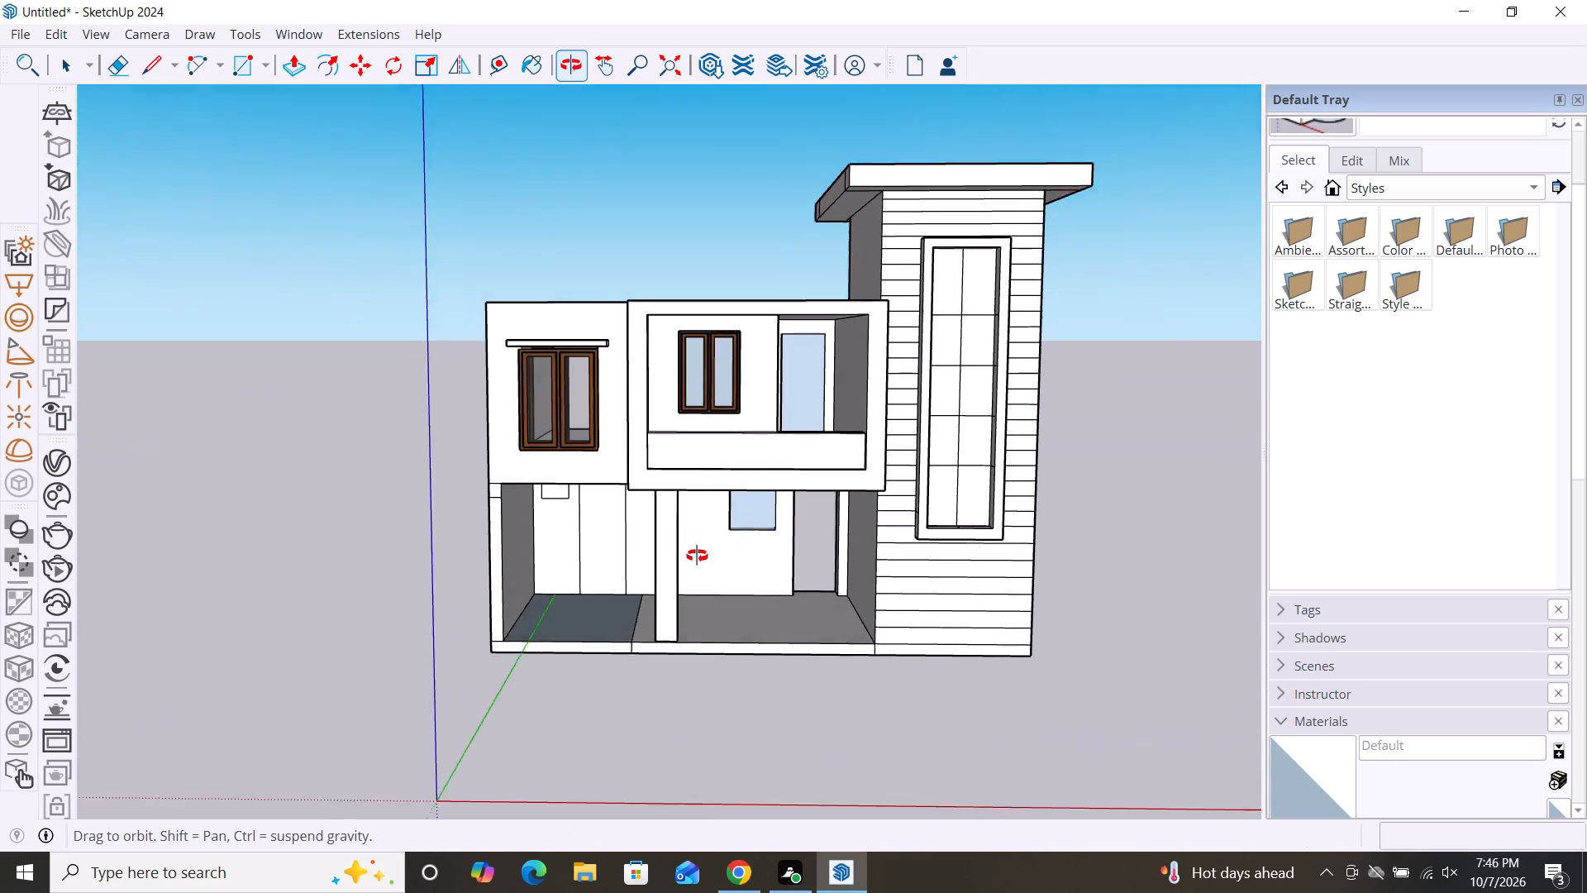
pyautogui.moveTo(697, 556); pyautogui.dragTo(698, 566, button='middle')
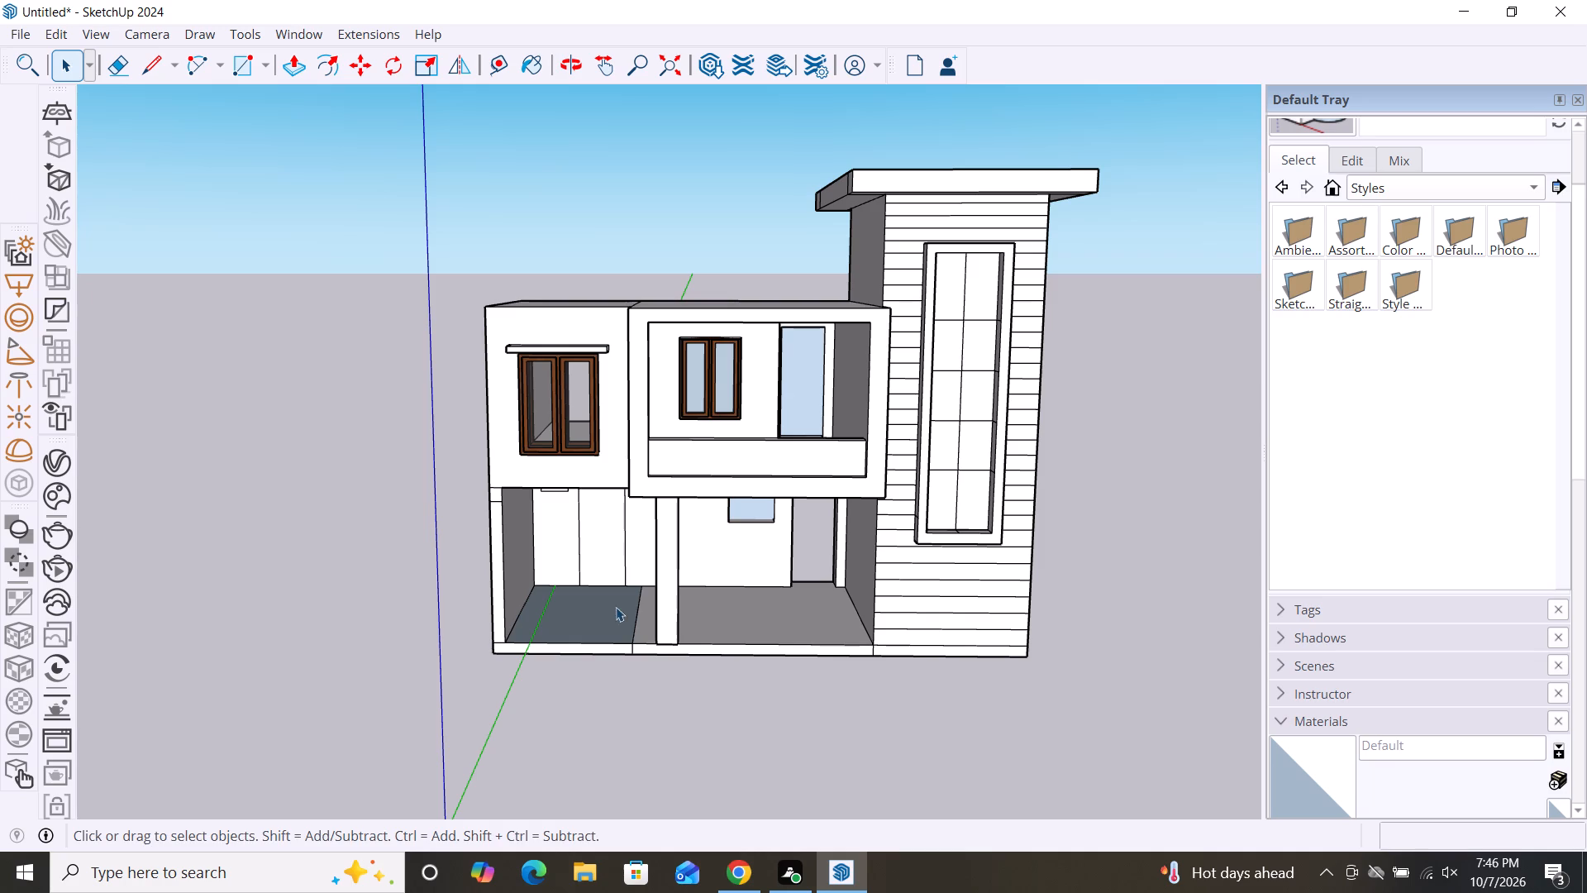
pyautogui.scroll(-1, 797, 284)
pyautogui.scroll(-1, 736, 439)
pyautogui.scroll(4, 747, 436)
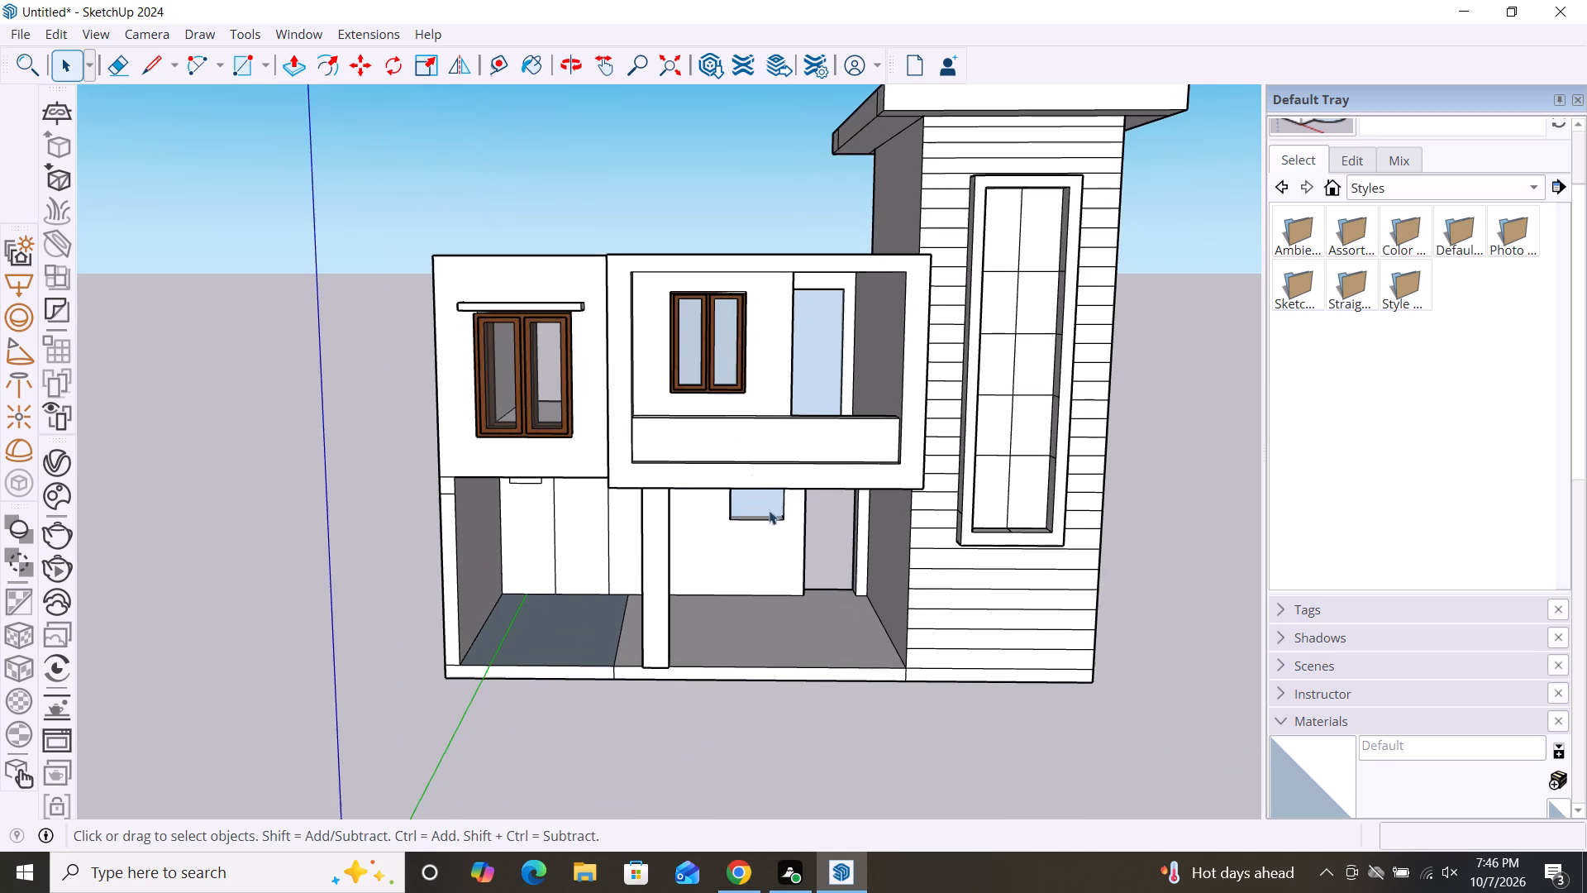
pyautogui.moveTo(779, 537); pyautogui.dragTo(769, 480, button='middle')
pyautogui.scroll(1, 767, 479)
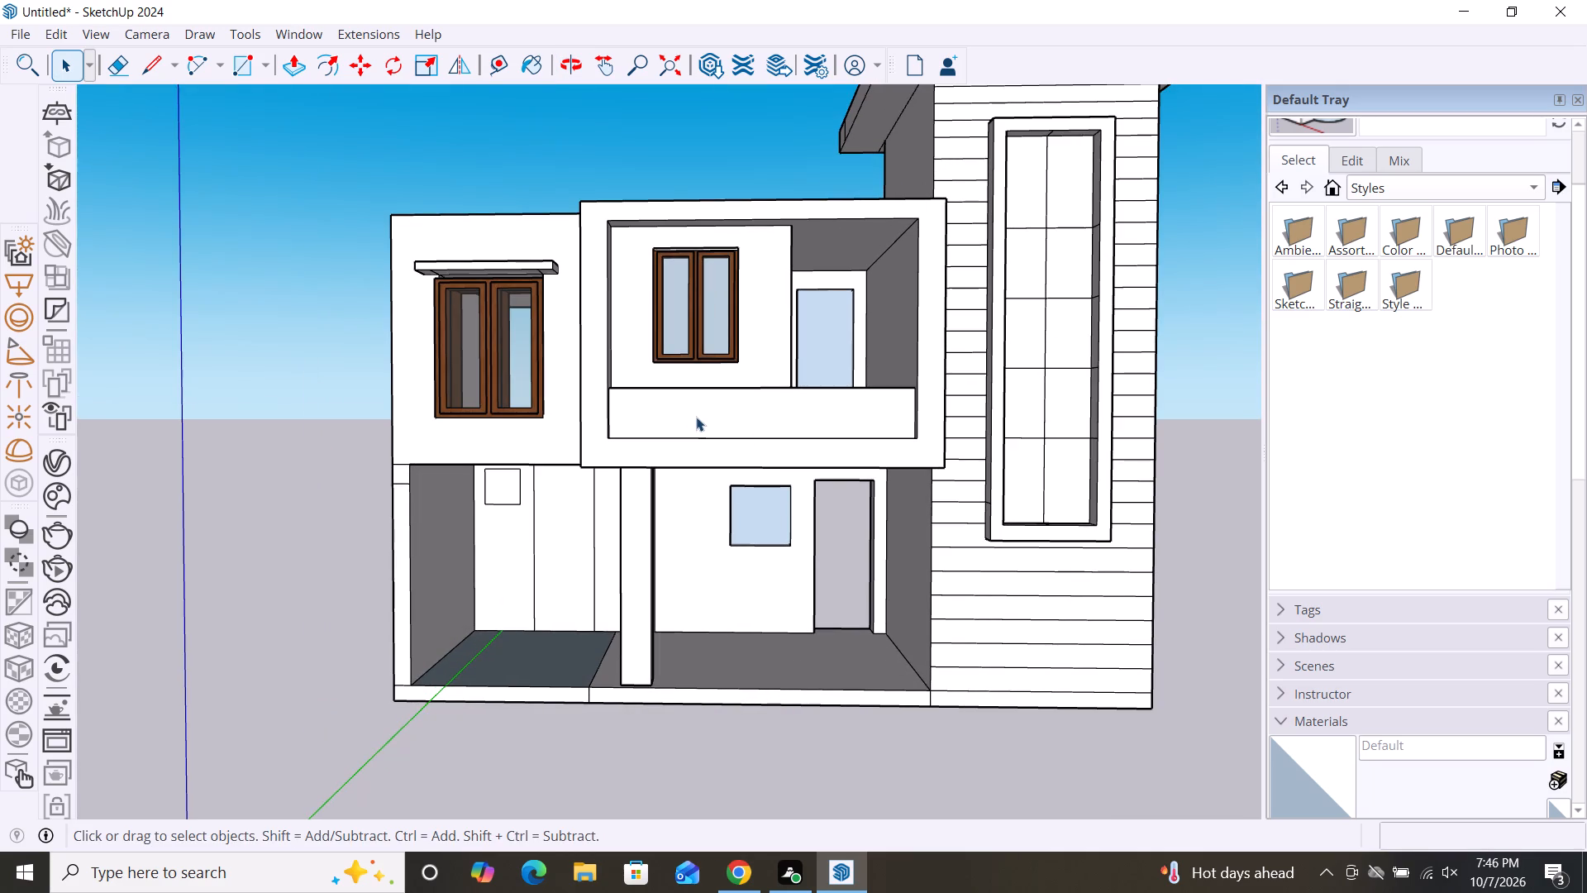
pyautogui.scroll(2, 776, 551)
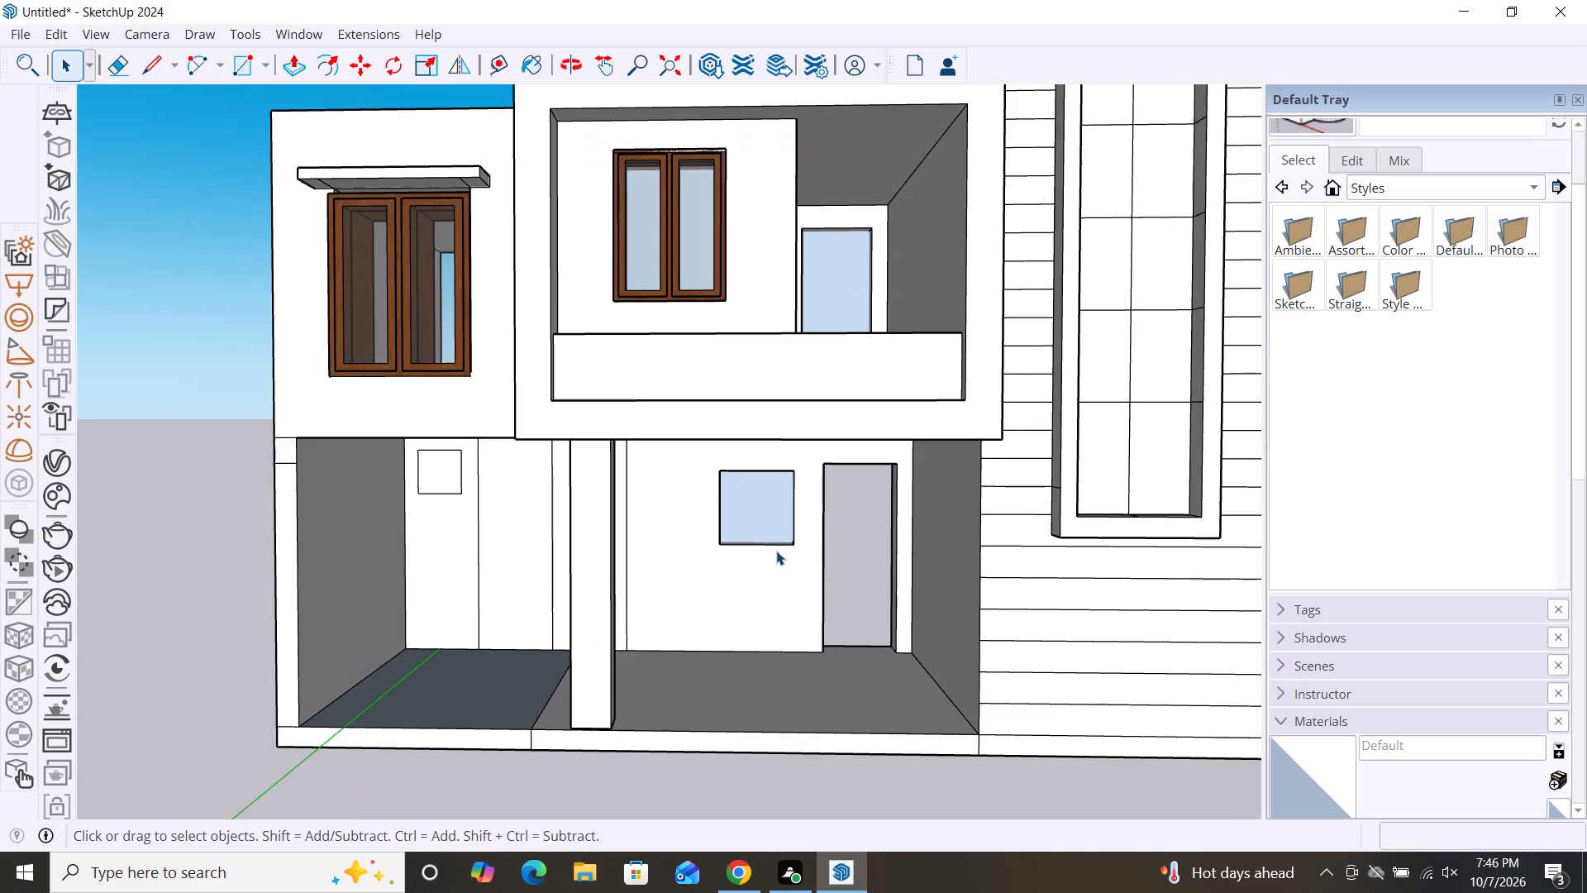
pyautogui.scroll(3, 773, 547)
pyautogui.press('r')
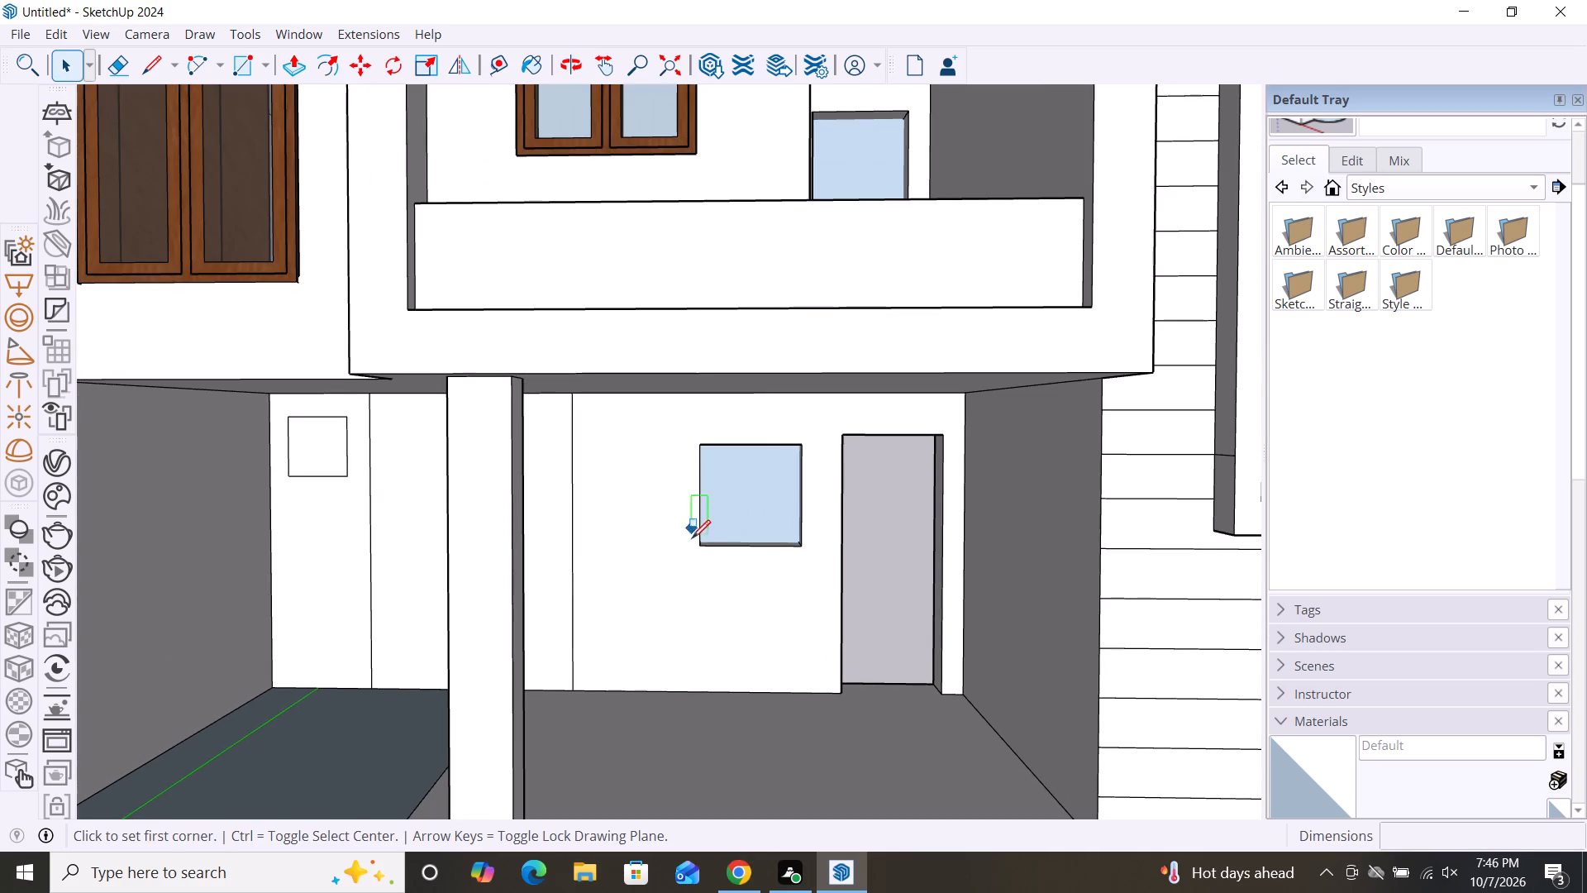
pyautogui.click(703, 548)
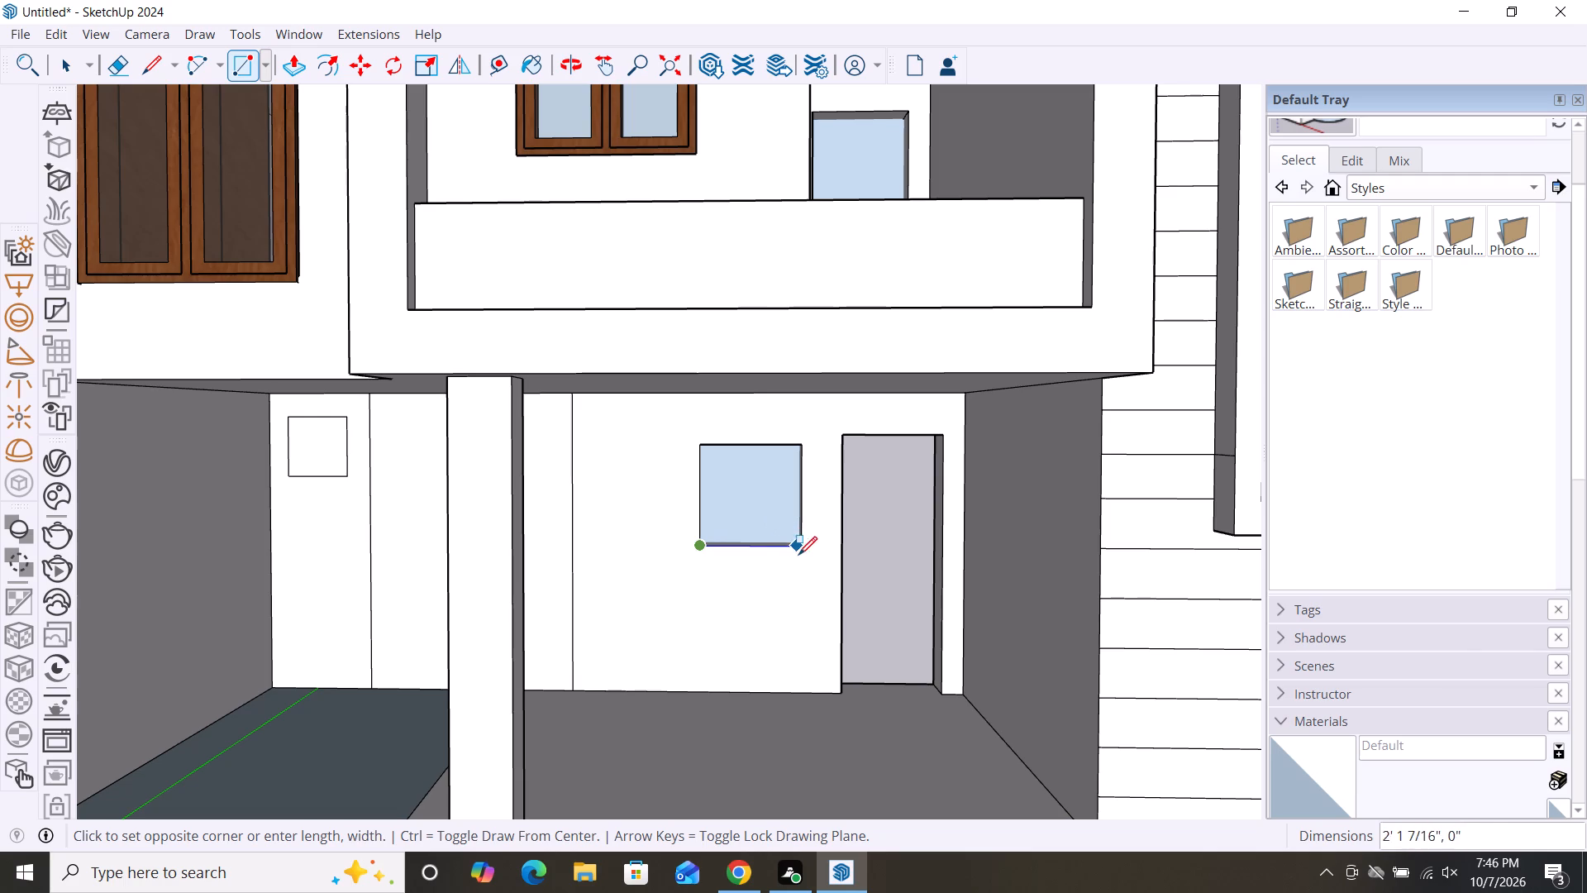
pyautogui.click(804, 588)
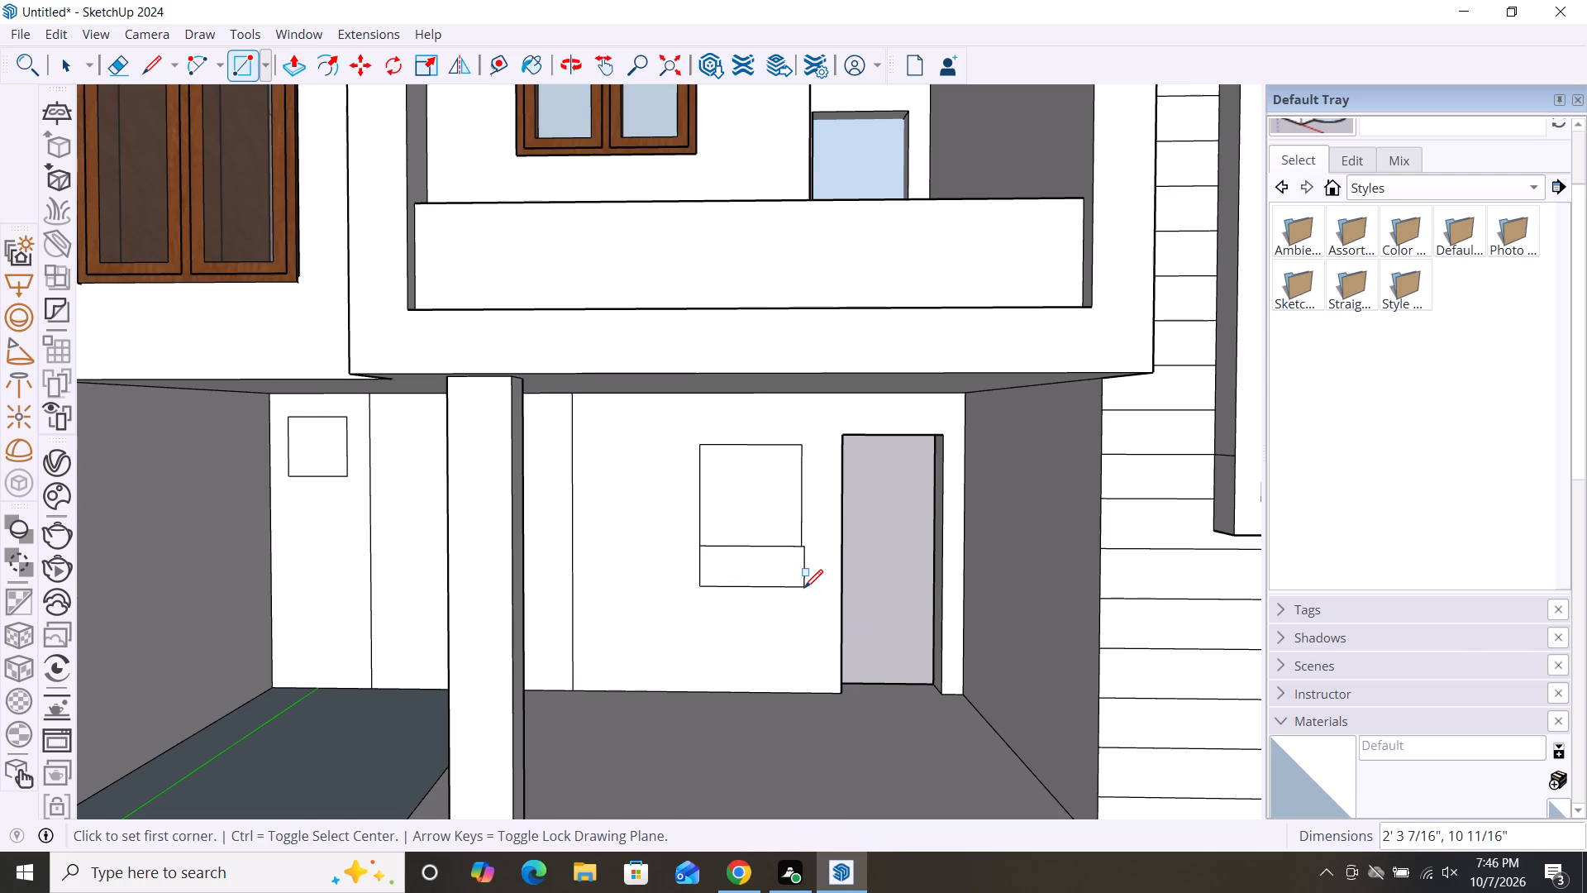
# Move the upper window outline's door-side edge 3/4" to align with the lower rectangle, and delete the dividing edge between them.
pyautogui.scroll(10, 794, 538)
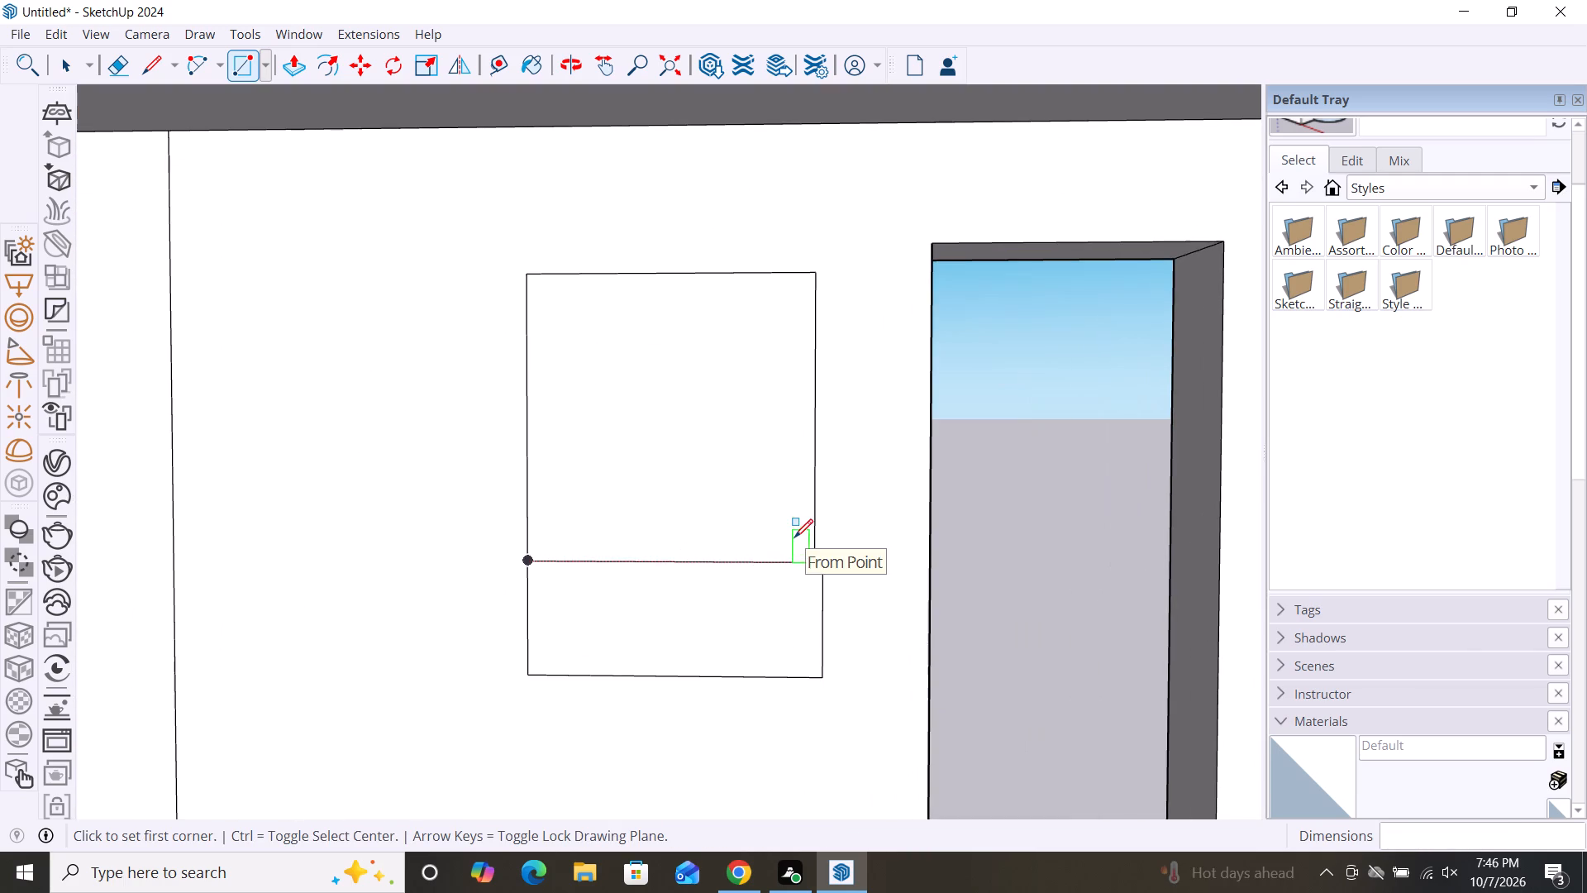
pyautogui.press('space')
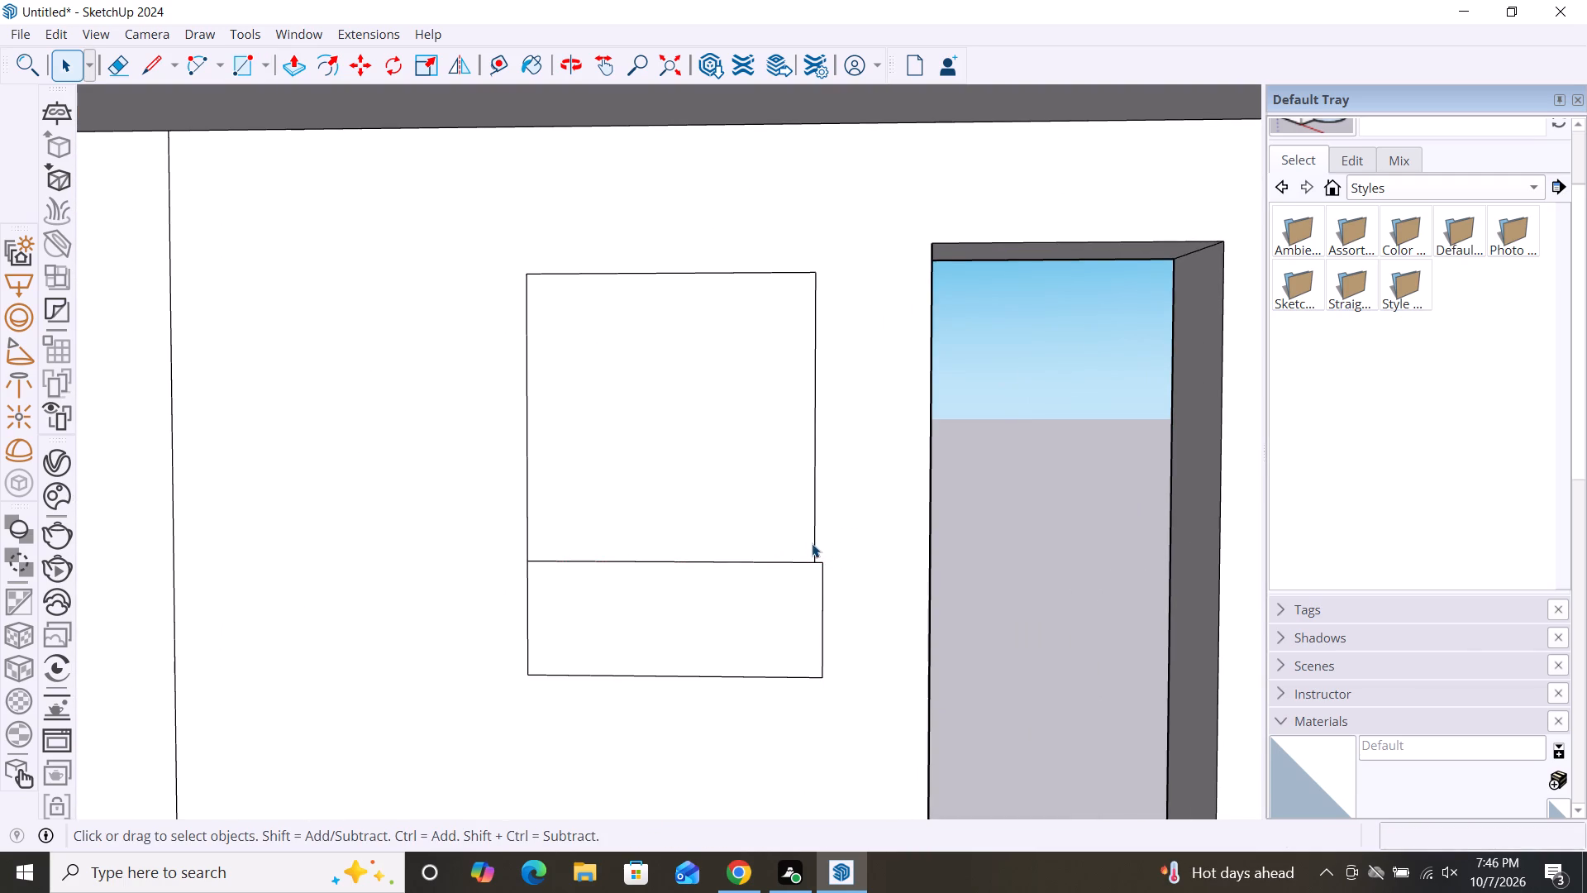
pyautogui.click(813, 545)
pyautogui.press('m')
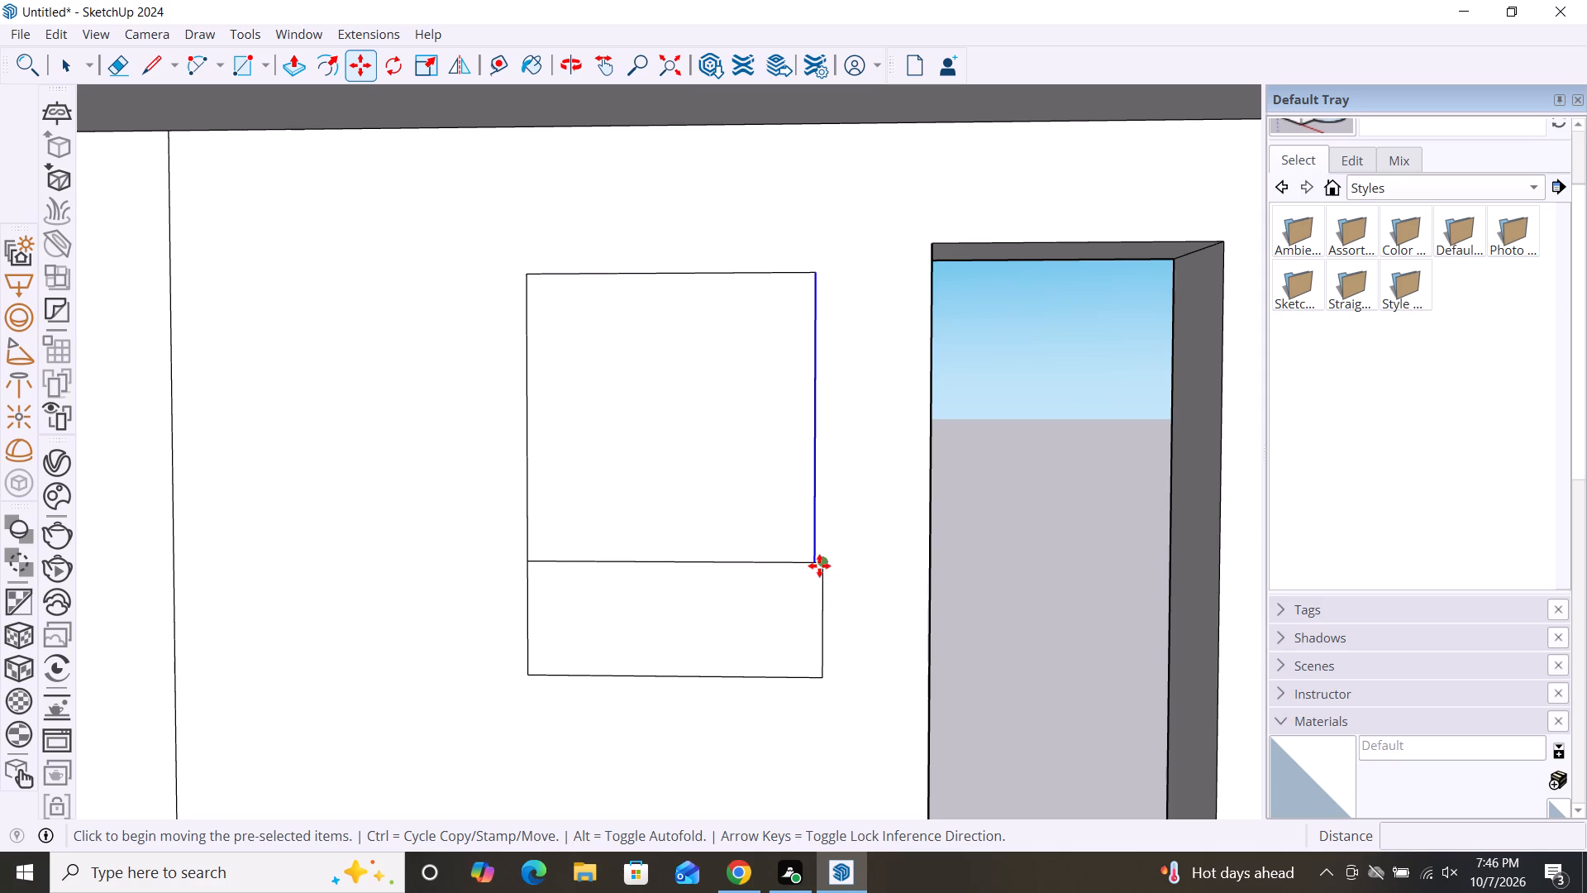
pyautogui.click(816, 563)
pyautogui.click(820, 561)
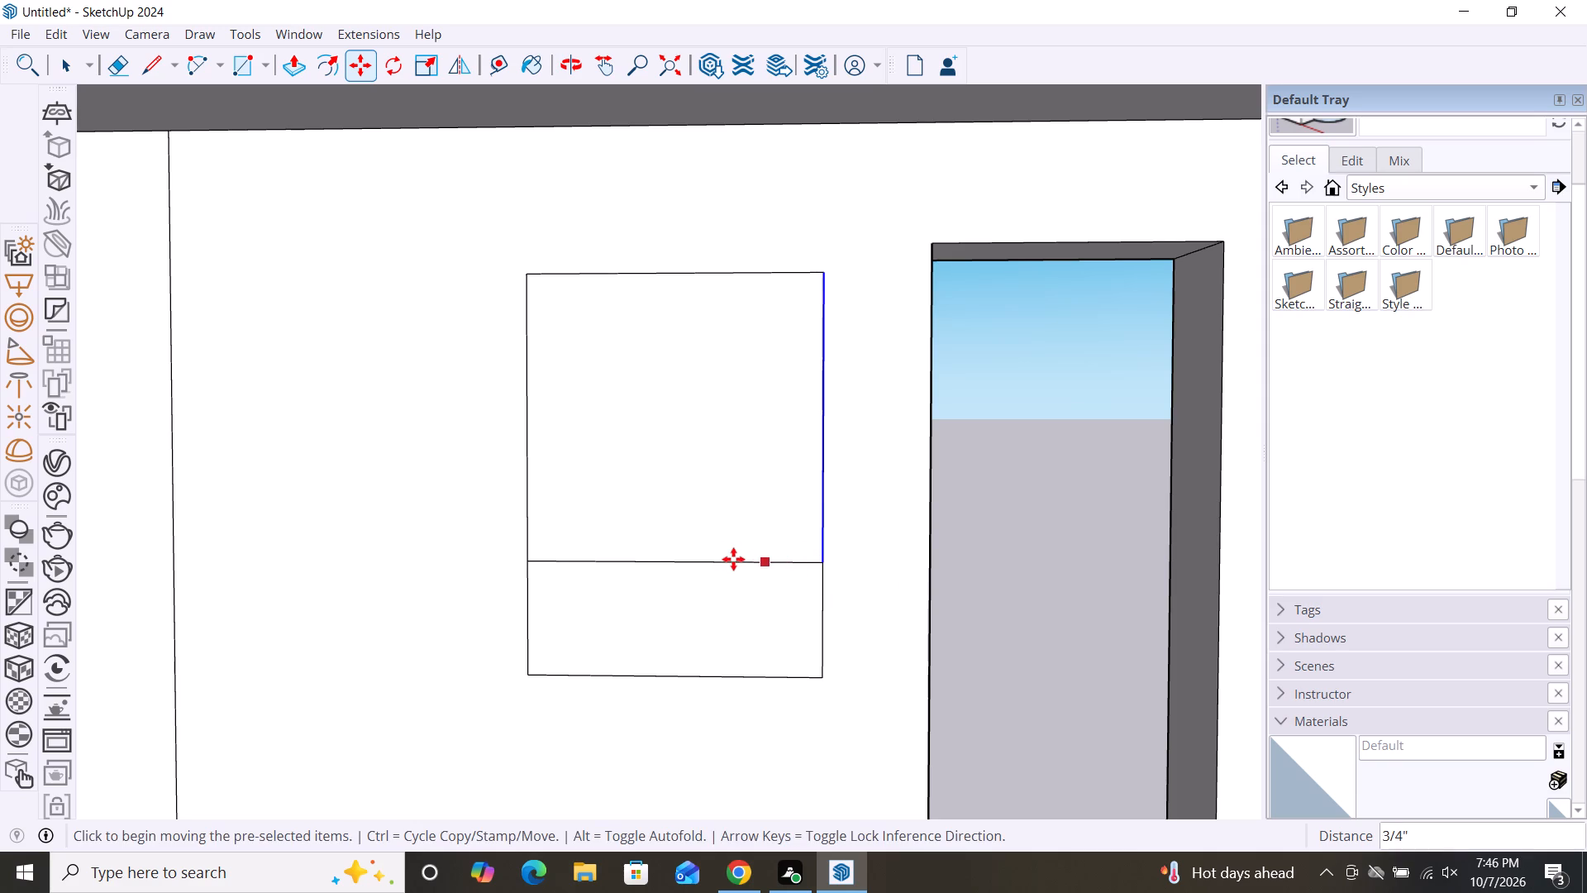
pyautogui.press('space')
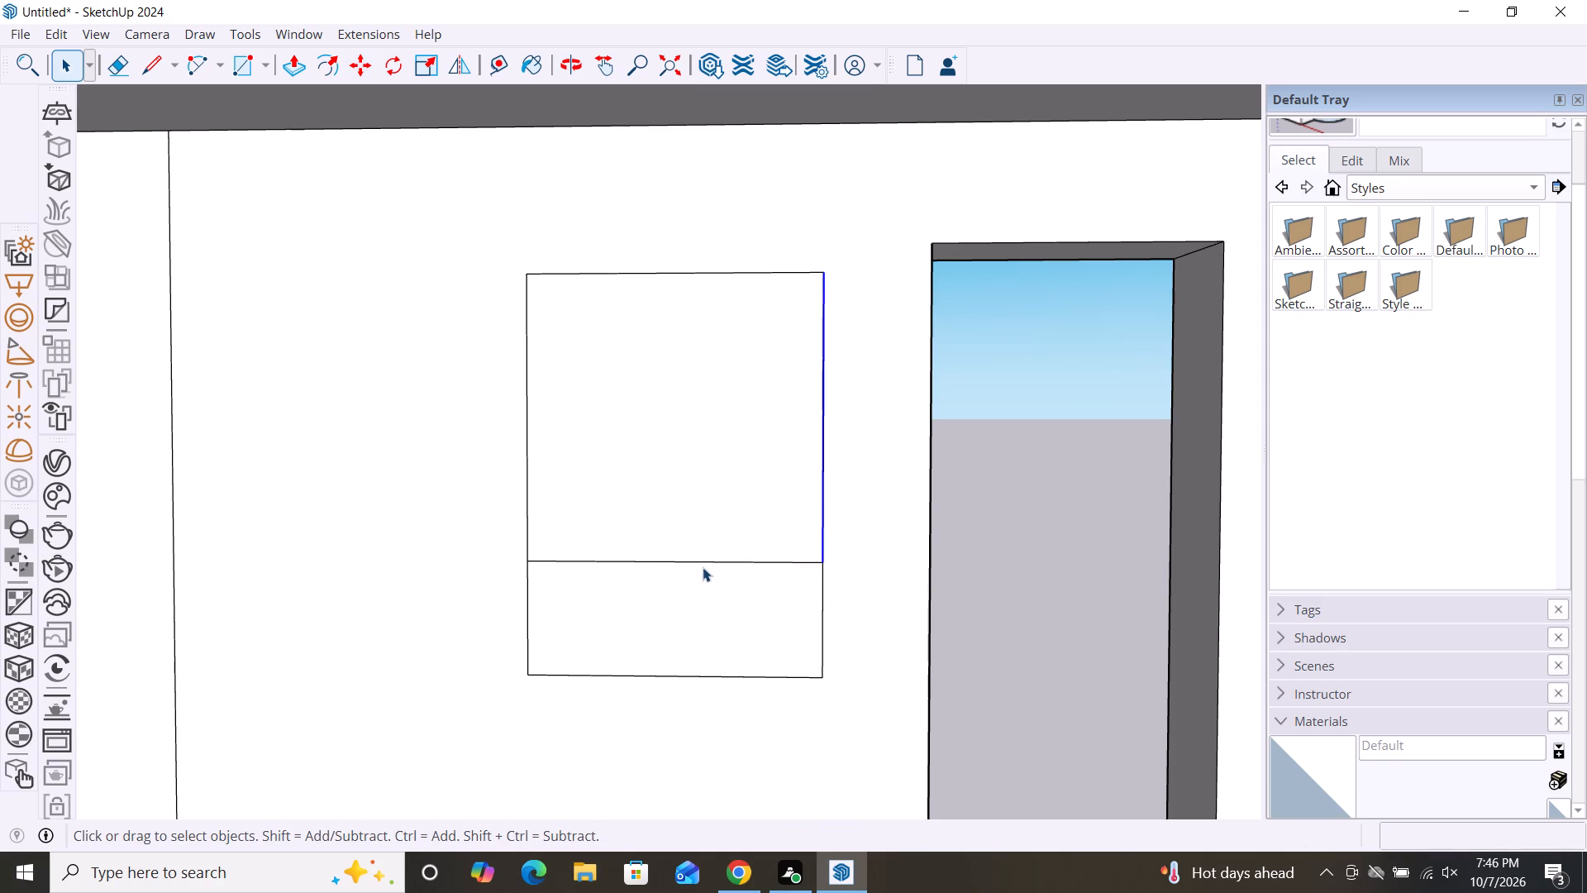
pyautogui.click(708, 561)
pyautogui.press('Delete')
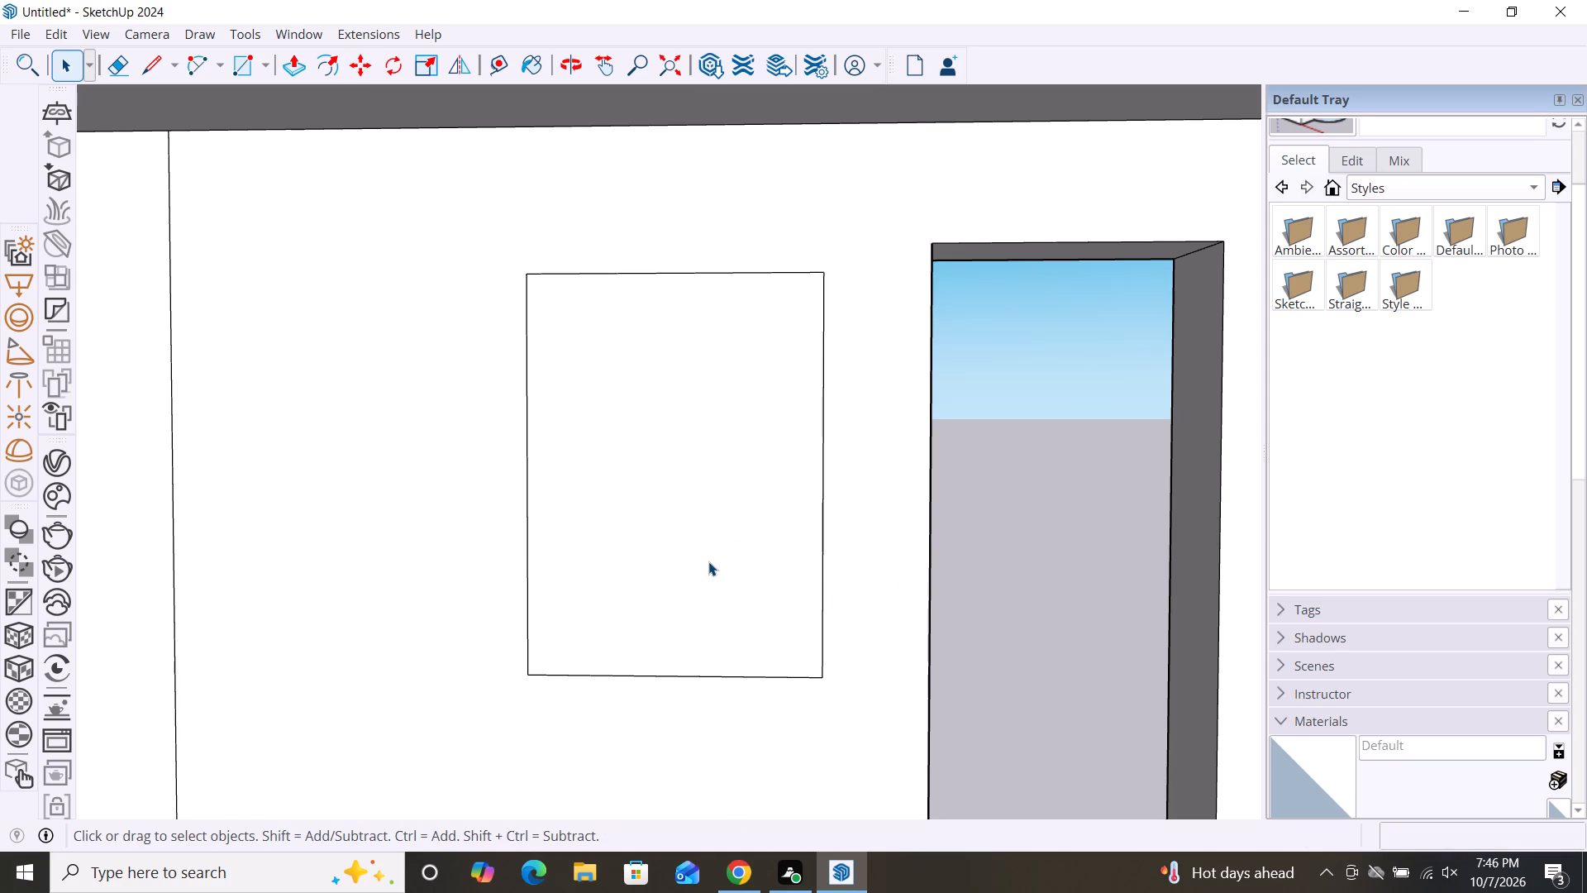
# Push the merged ground-floor window face inward about 92' 4 1/16" to cut the taller opening through the wall.
pyautogui.press('p')
pyautogui.click(708, 545)
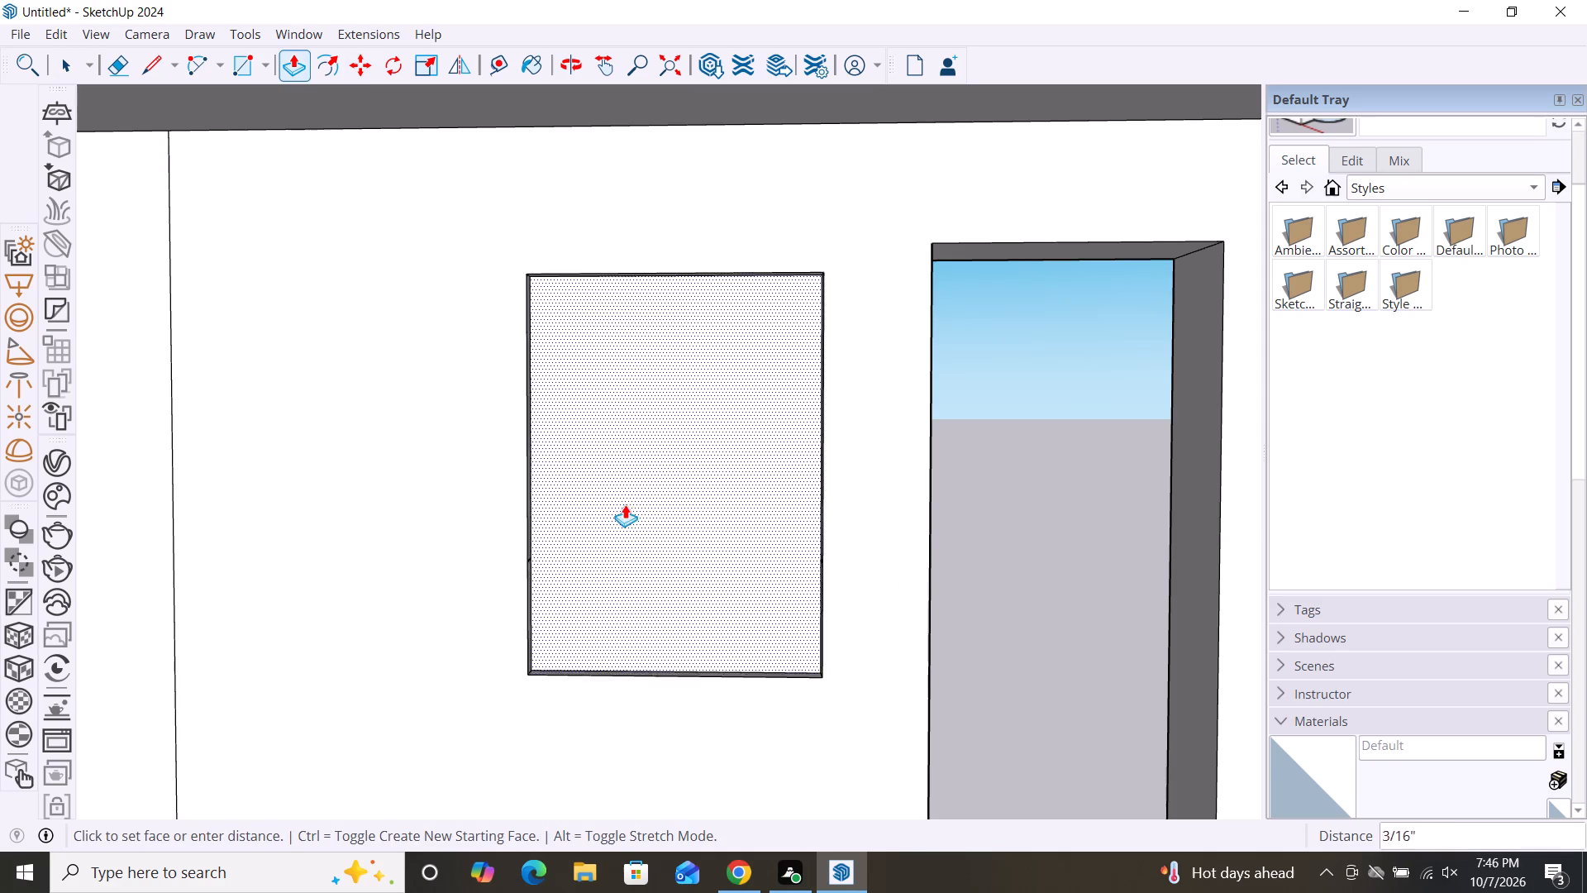
pyautogui.click(725, 427)
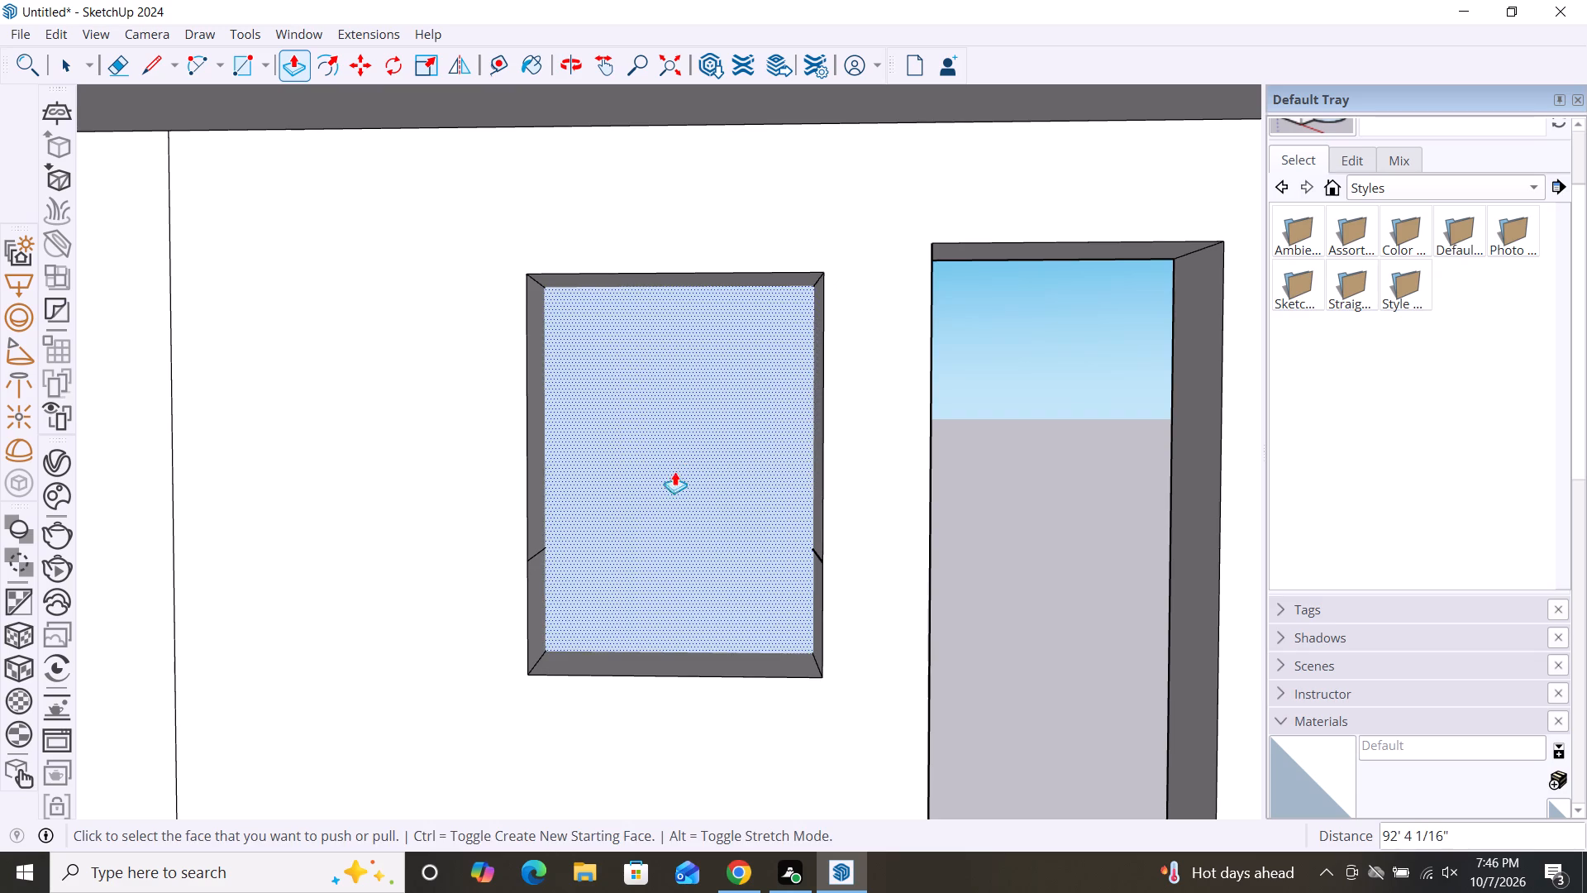
pyautogui.scroll(-9, 659, 488)
pyautogui.scroll(-1, 822, 545)
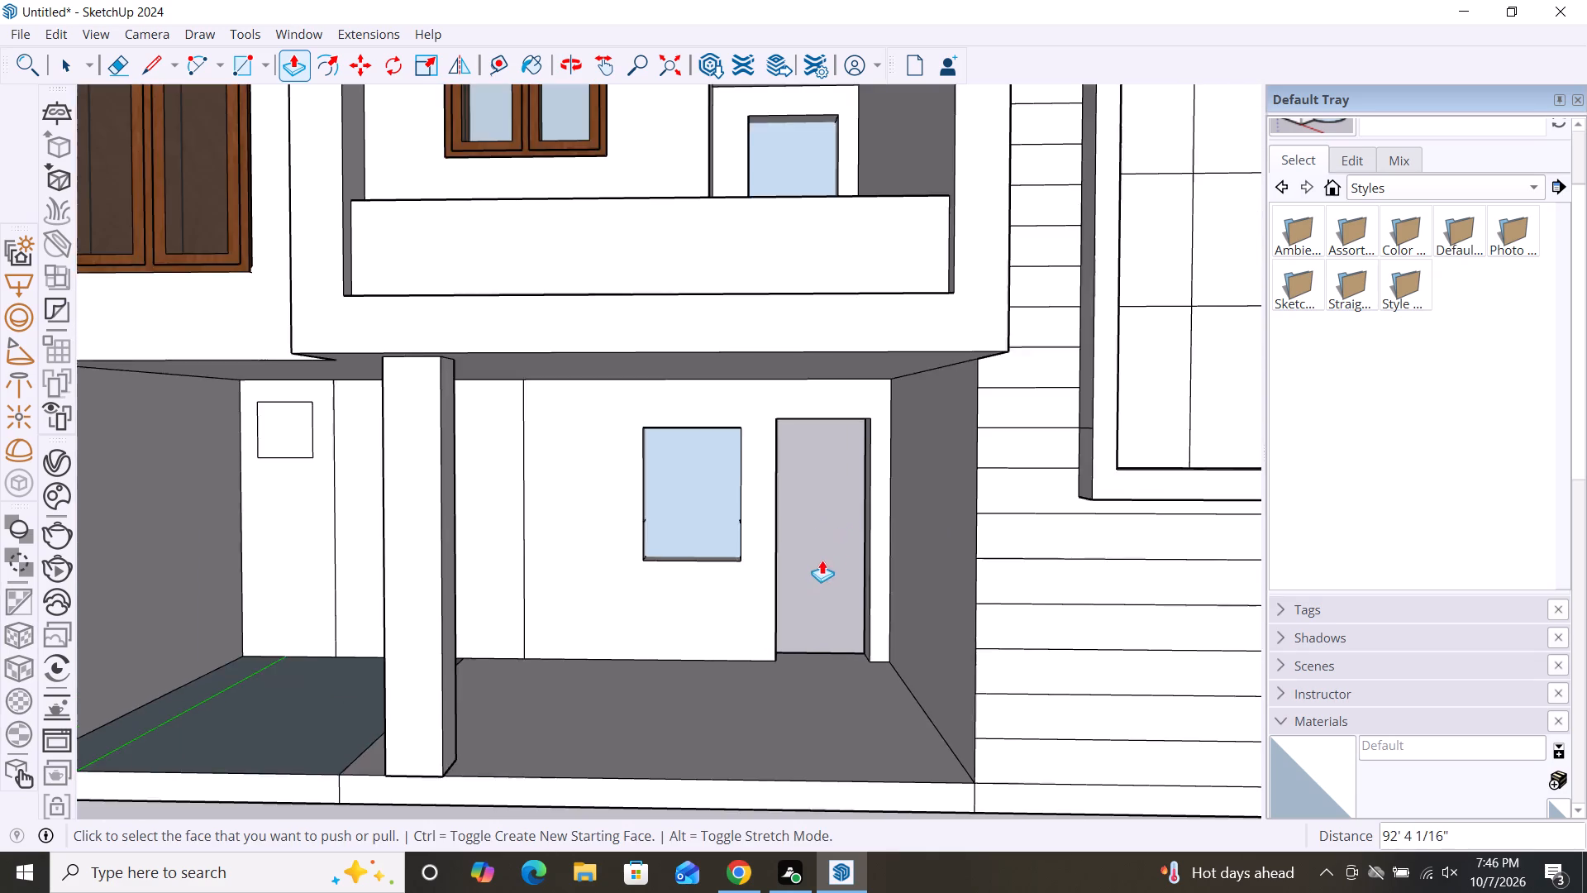
pyautogui.scroll(-1, 822, 560)
pyautogui.press('space')
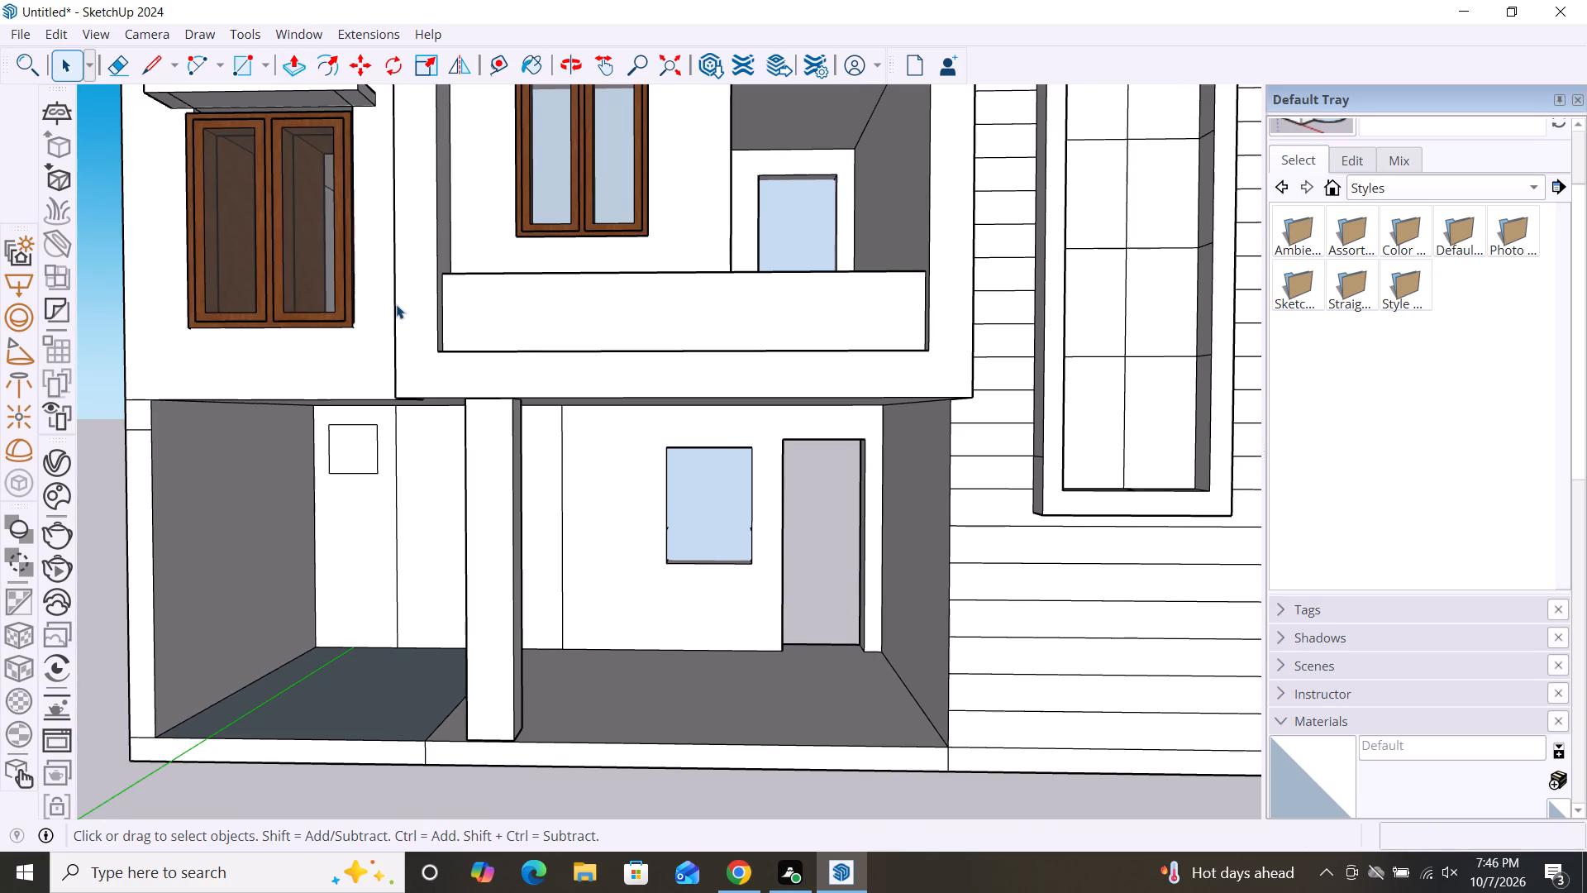
# Copy the wooden balcony window into the ground-floor opening, matching its door-side lower corner to the opening's lower corner.
pyautogui.click(542, 219)
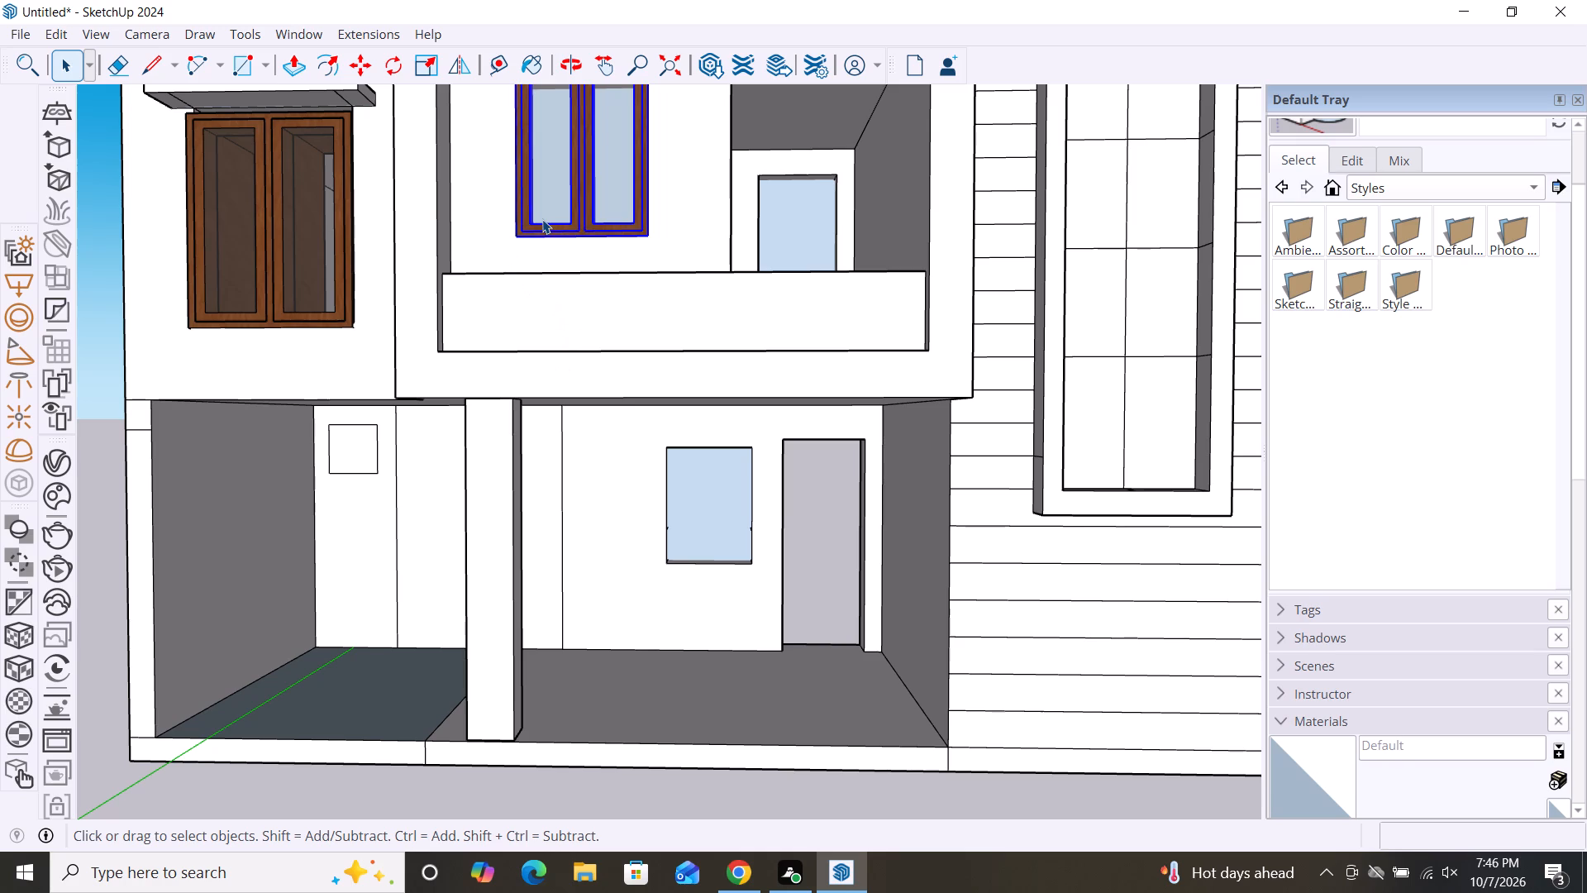
pyautogui.press('m')
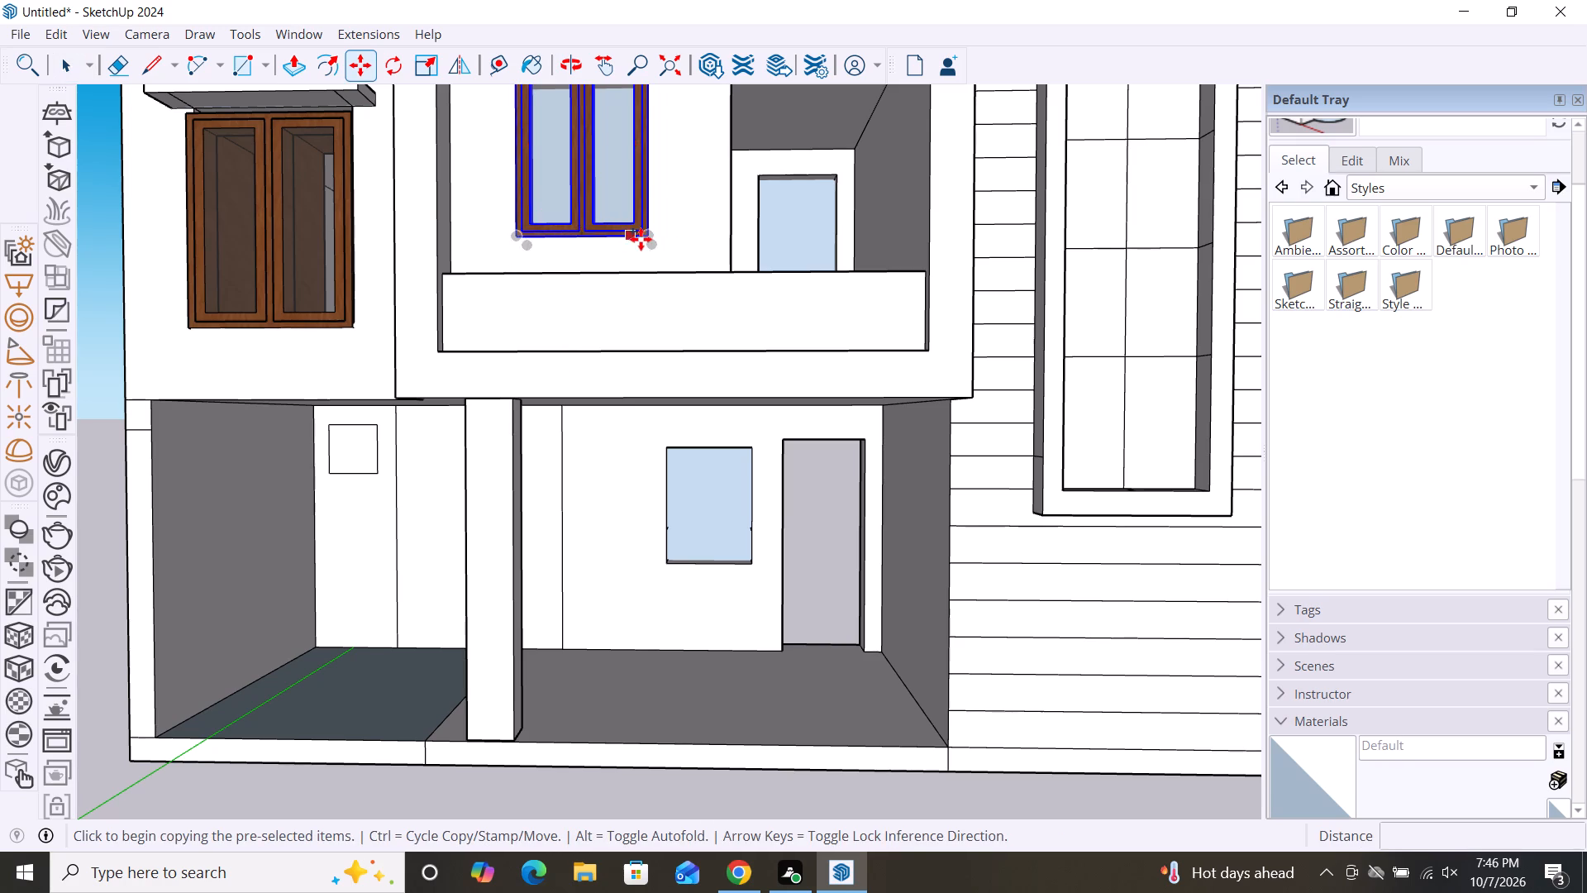
pyautogui.click(645, 238)
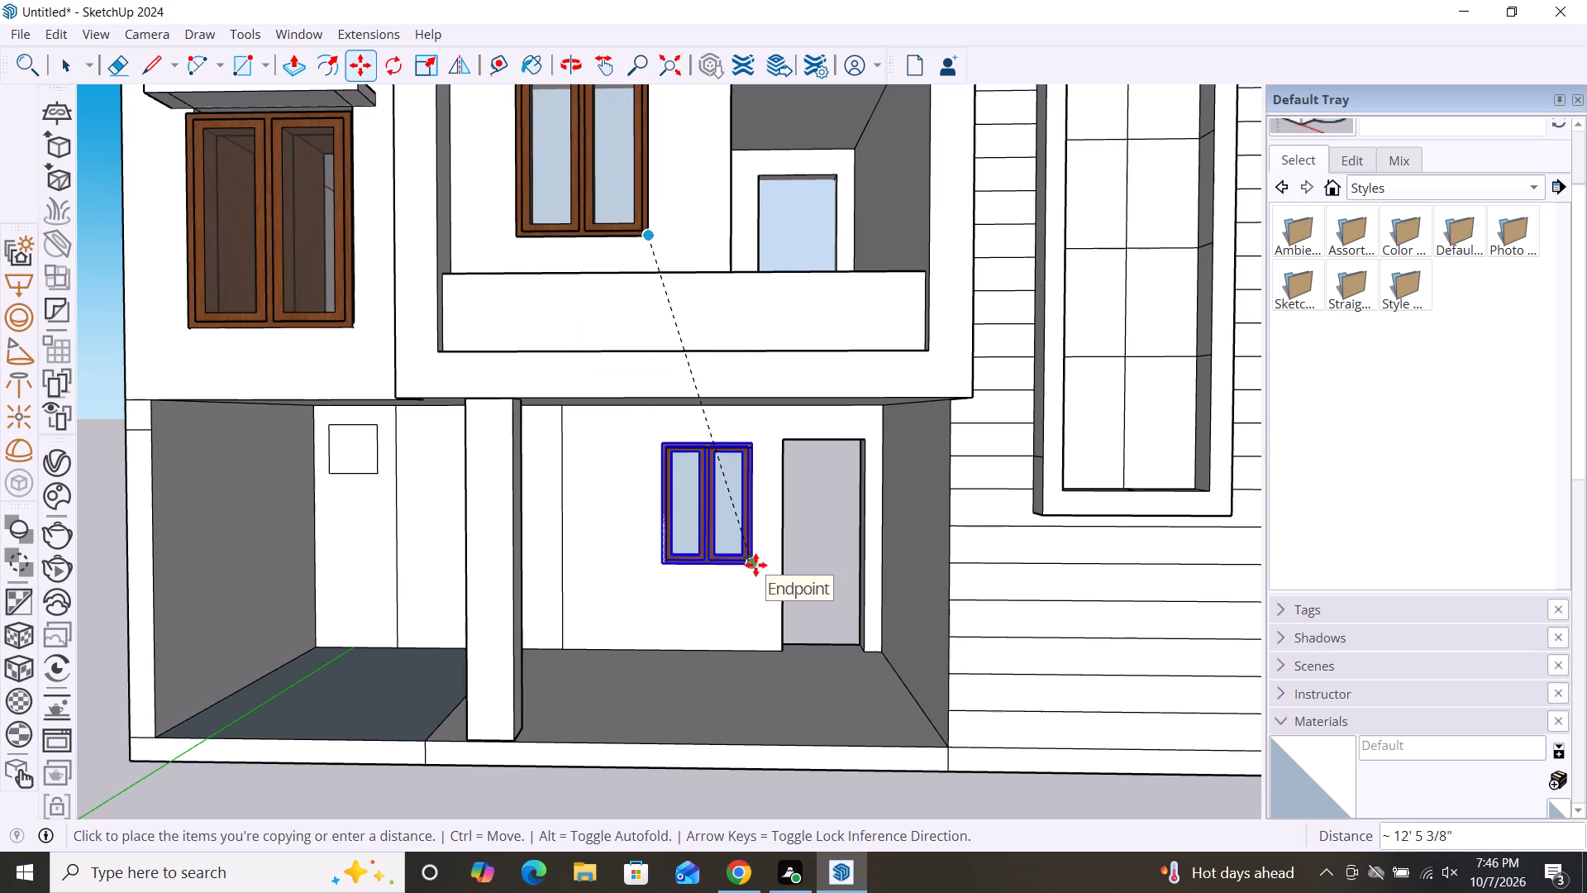
pyautogui.scroll(13, 755, 565)
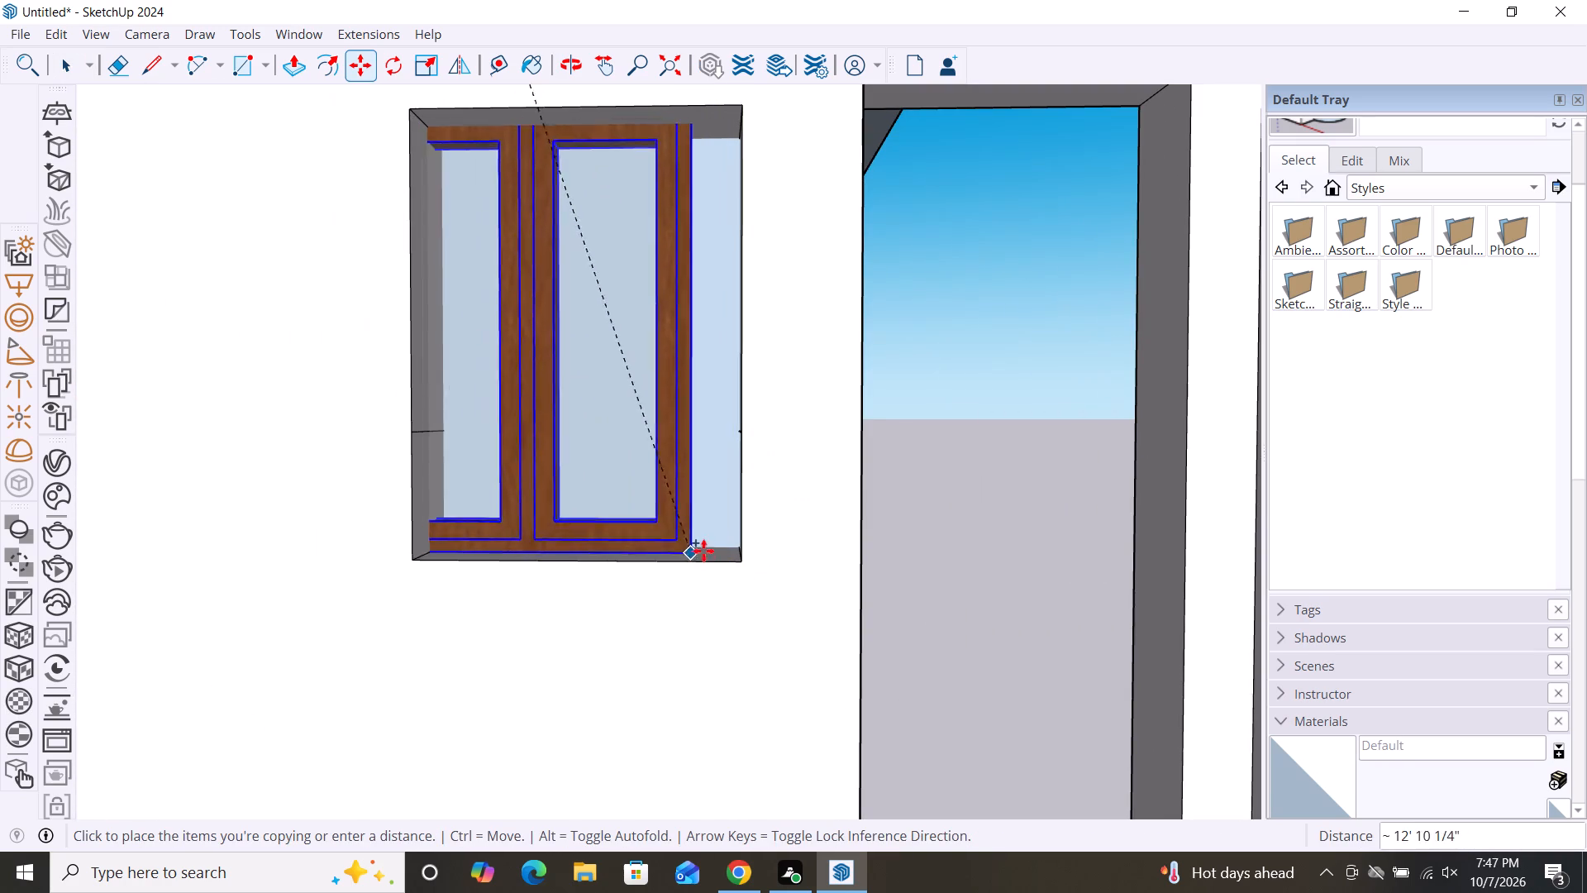
pyautogui.click(741, 560)
pyautogui.scroll(-4, 658, 685)
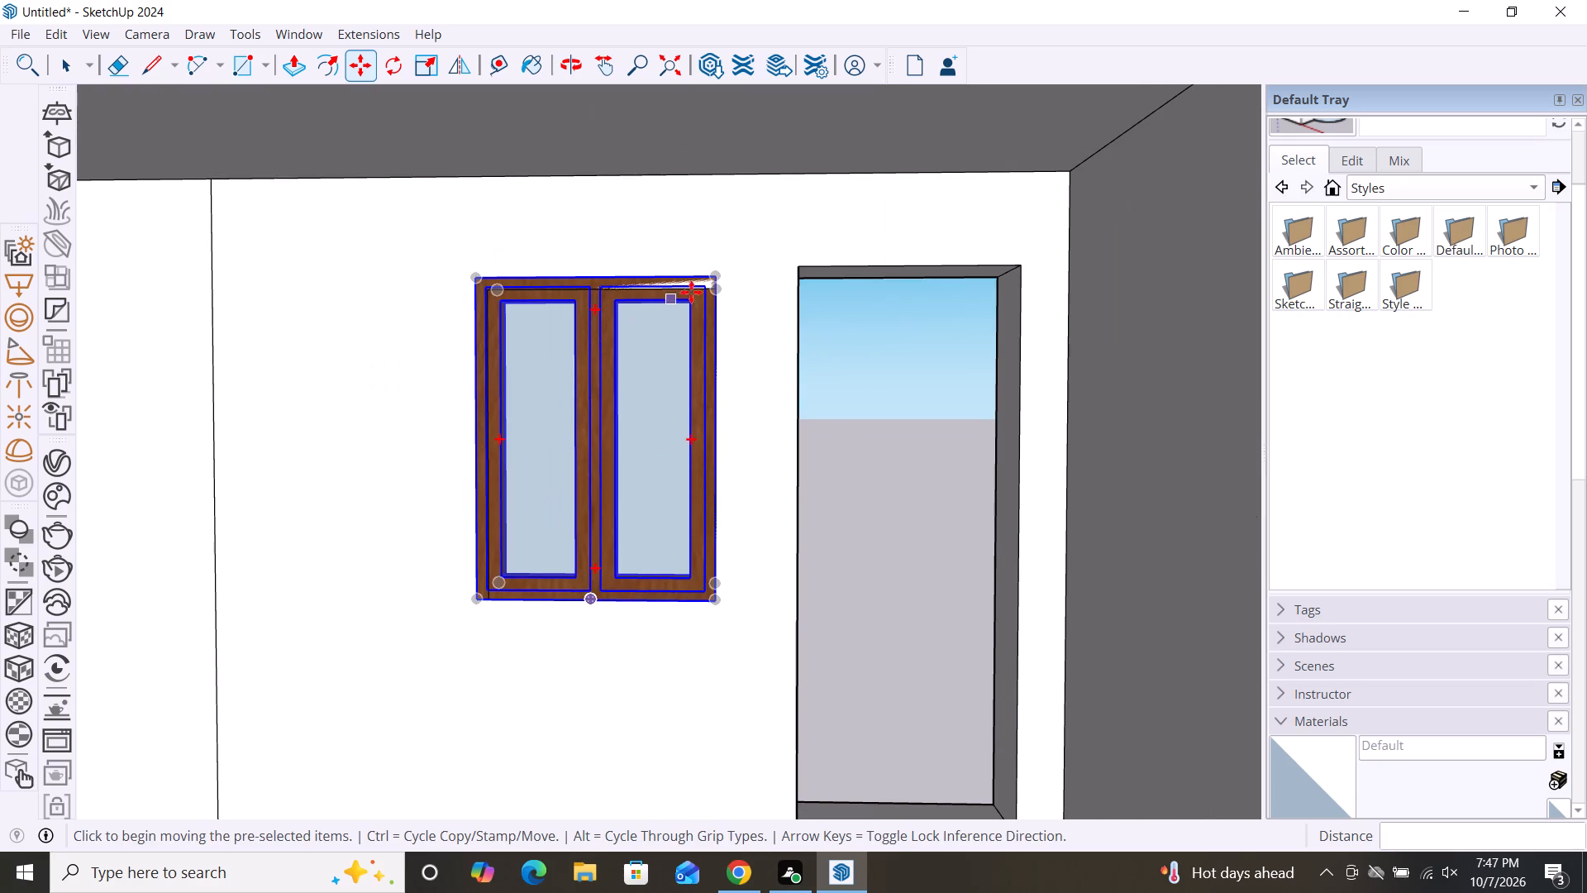
# Scale the copied ground-floor window's height to about 0.96 from its top so it fits the opening.
pyautogui.press('s')
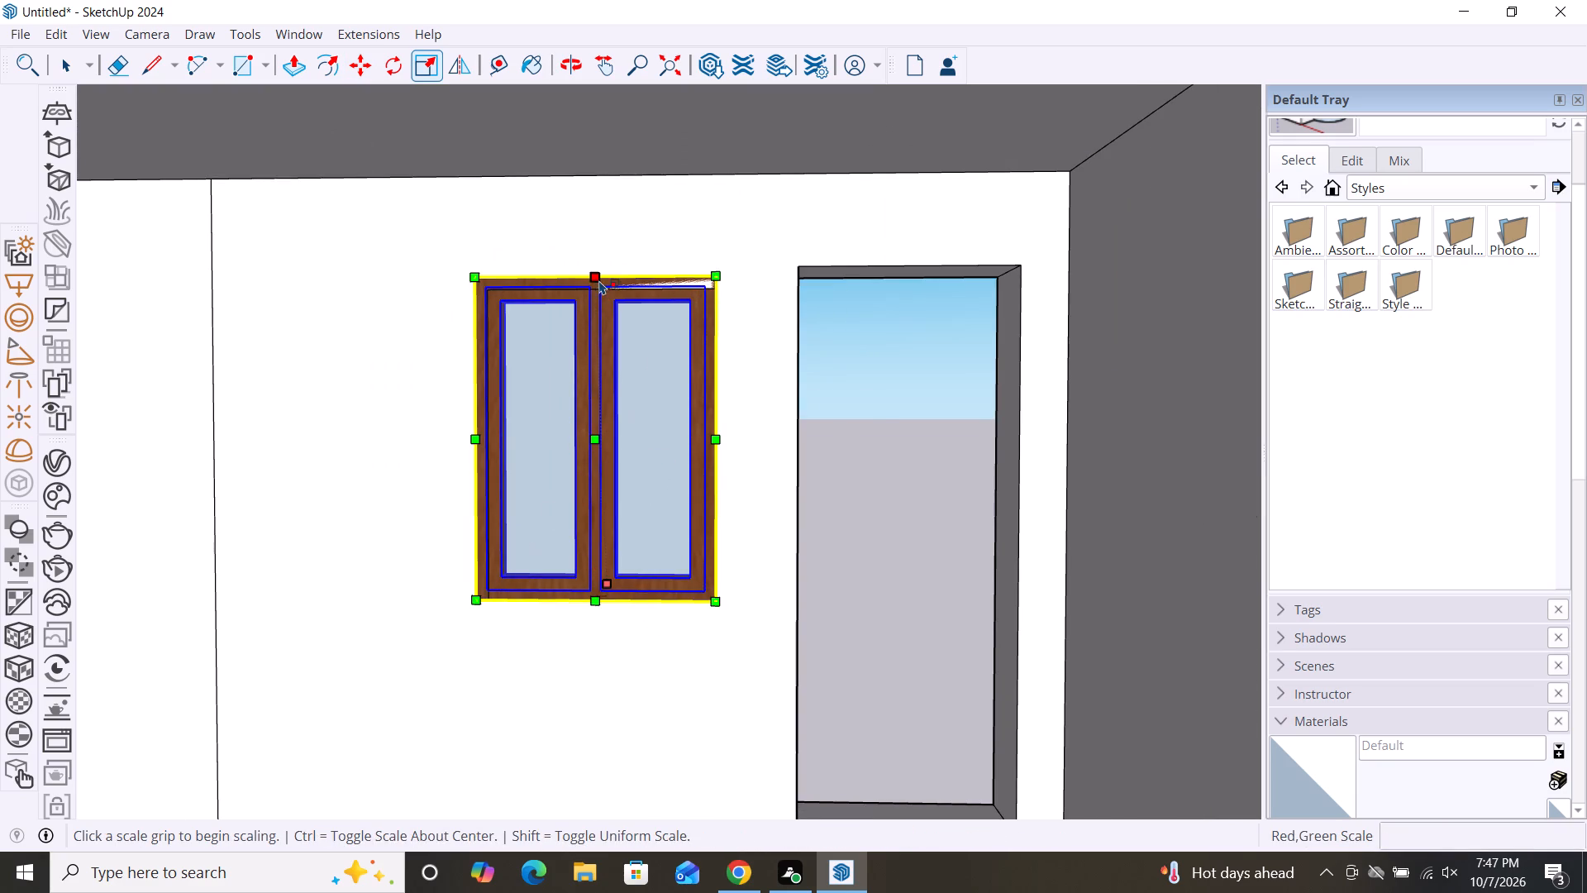
pyautogui.click(589, 273)
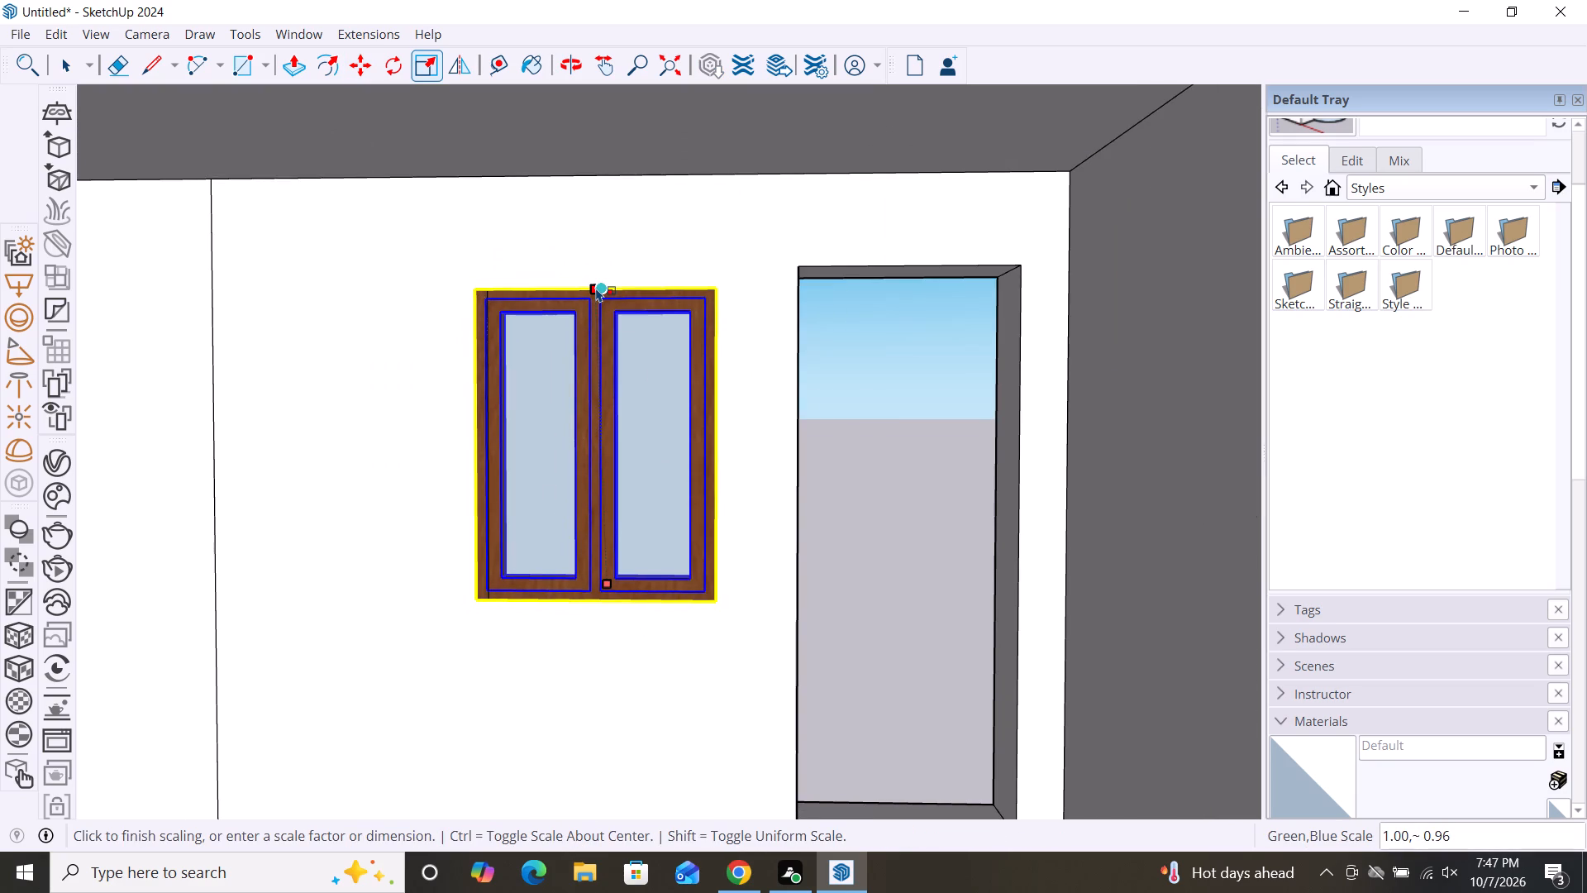
pyautogui.click(596, 288)
pyautogui.press('space')
pyautogui.scroll(-3, 508, 378)
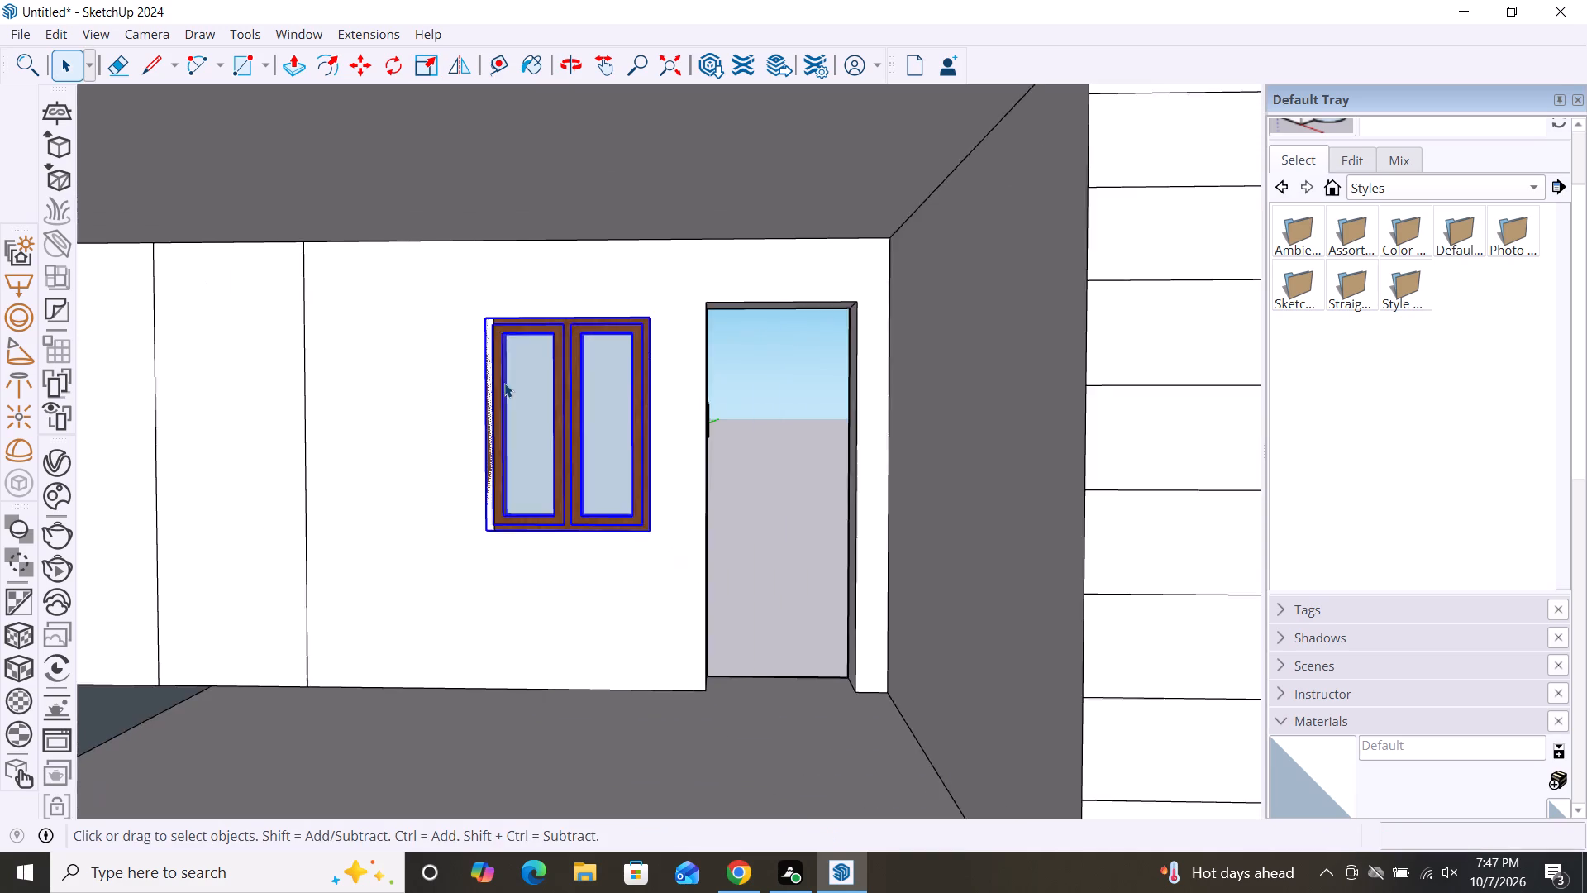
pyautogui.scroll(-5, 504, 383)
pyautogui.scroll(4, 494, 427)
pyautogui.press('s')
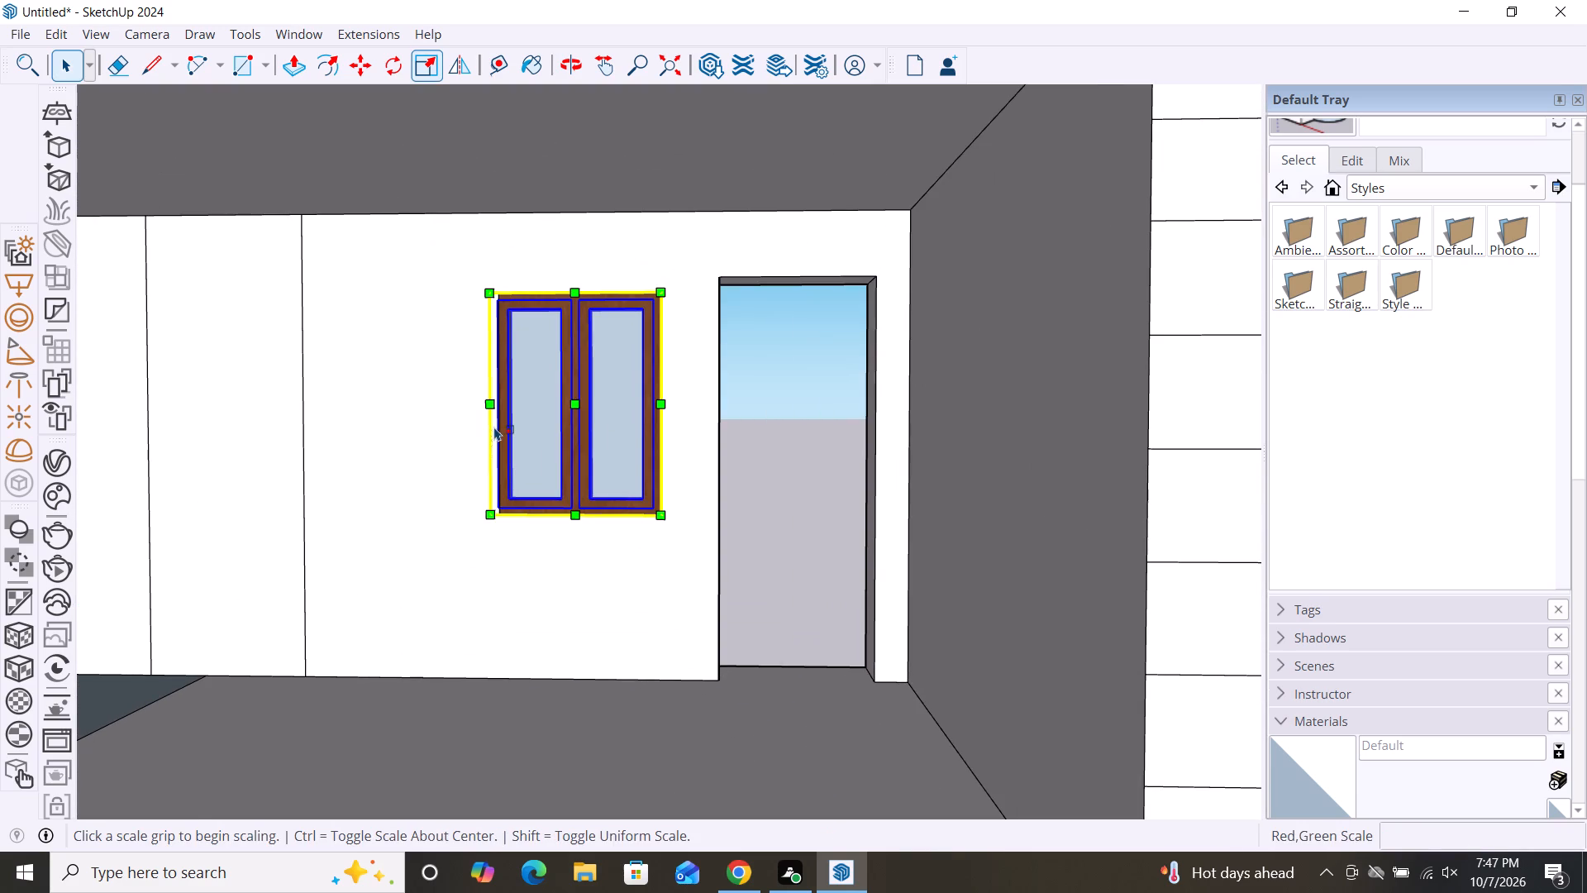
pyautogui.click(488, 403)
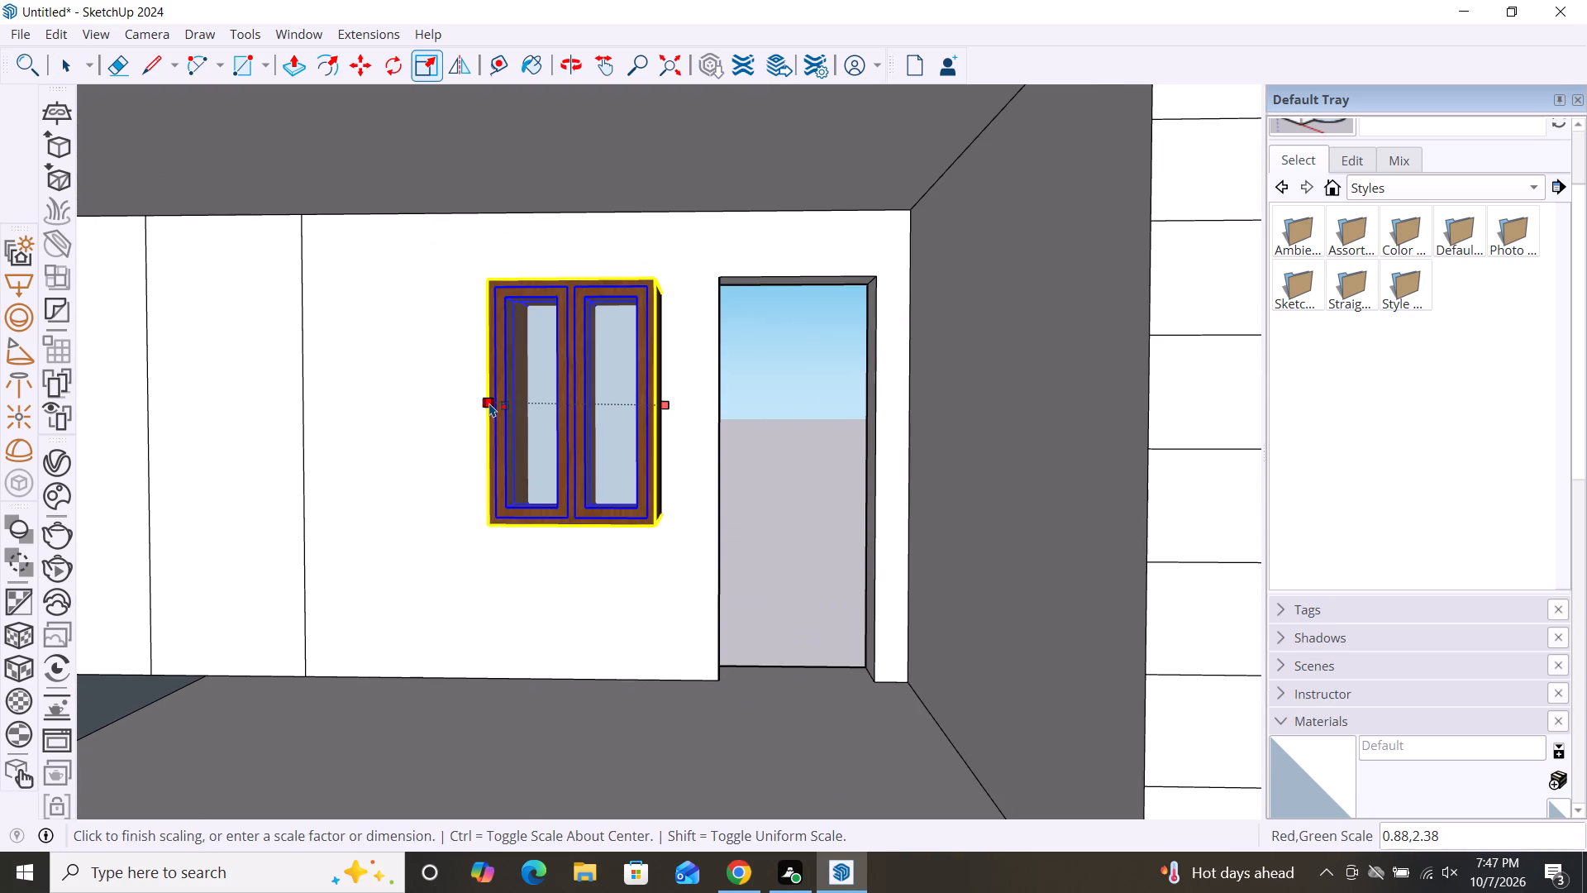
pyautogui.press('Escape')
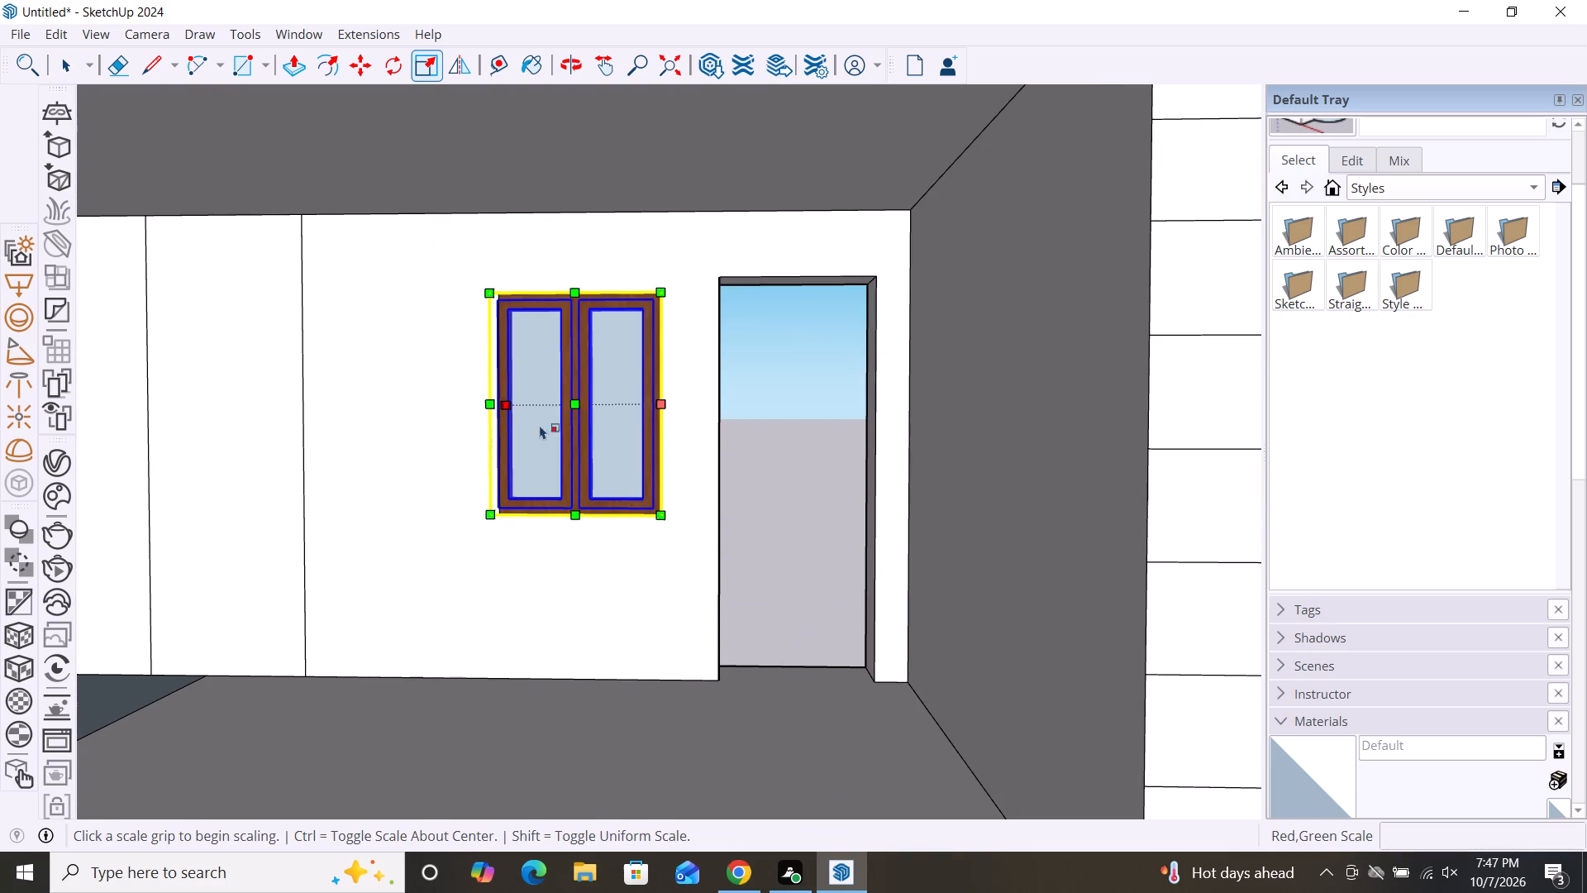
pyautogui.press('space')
# Delete the large side faces of the long upper extrusion projecting from the rear of the house.
pyautogui.scroll(-7, 500, 434)
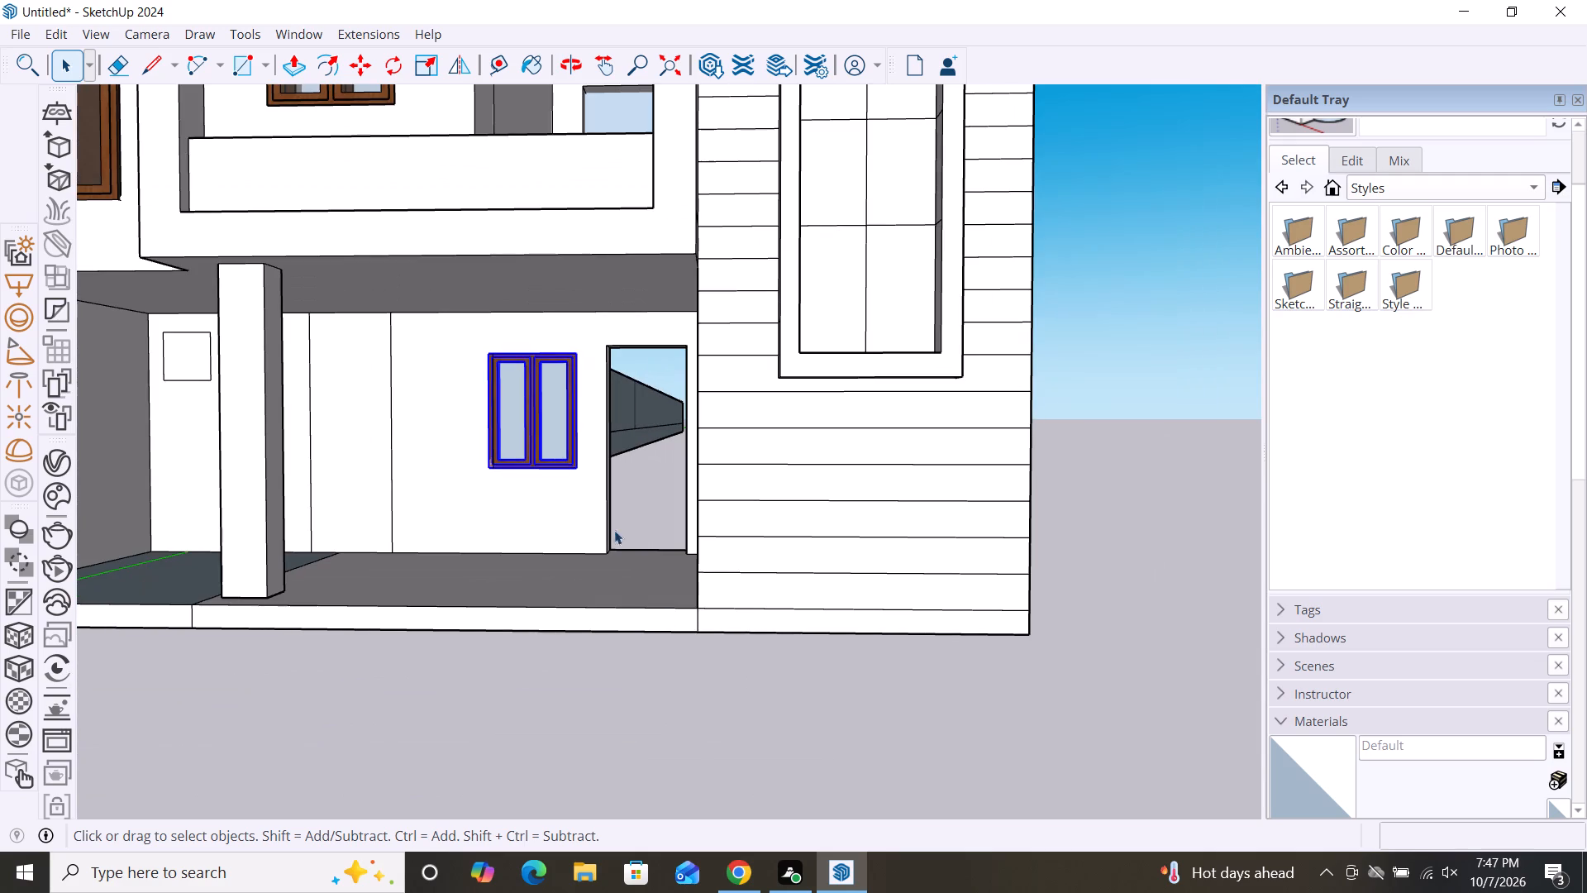
pyautogui.click(712, 707)
pyautogui.scroll(-3, 483, 495)
pyautogui.moveTo(622, 613); pyautogui.dragTo(813, 664, button='middle')
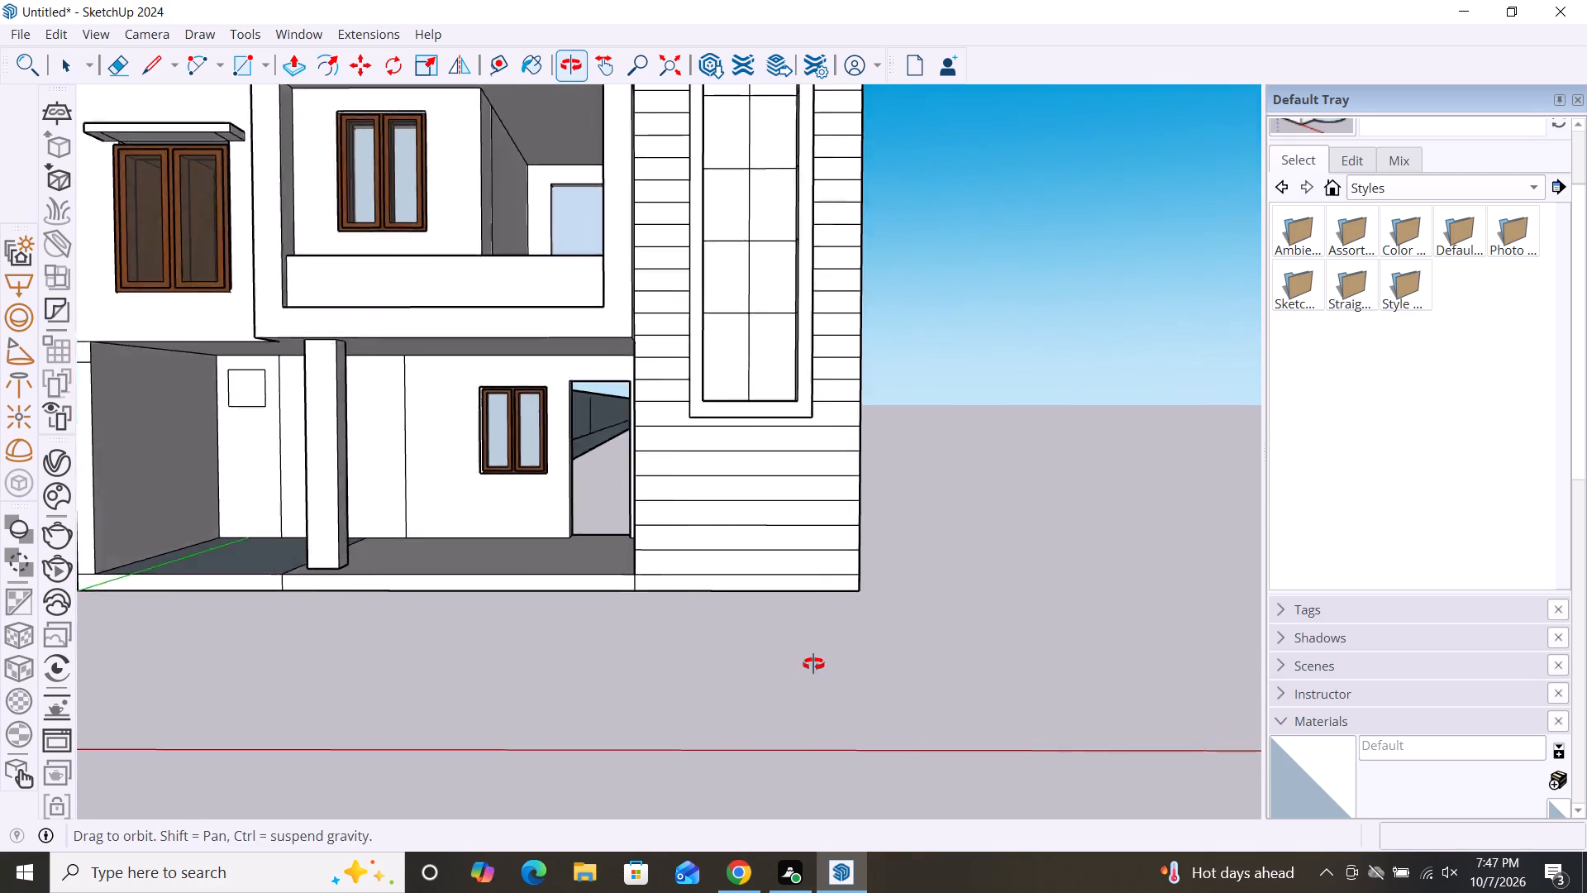
pyautogui.moveTo(813, 664); pyautogui.dragTo(815, 664, button='middle')
pyautogui.scroll(-5, 939, 508)
pyautogui.moveTo(674, 574); pyautogui.dragTo(568, 567, button='middle')
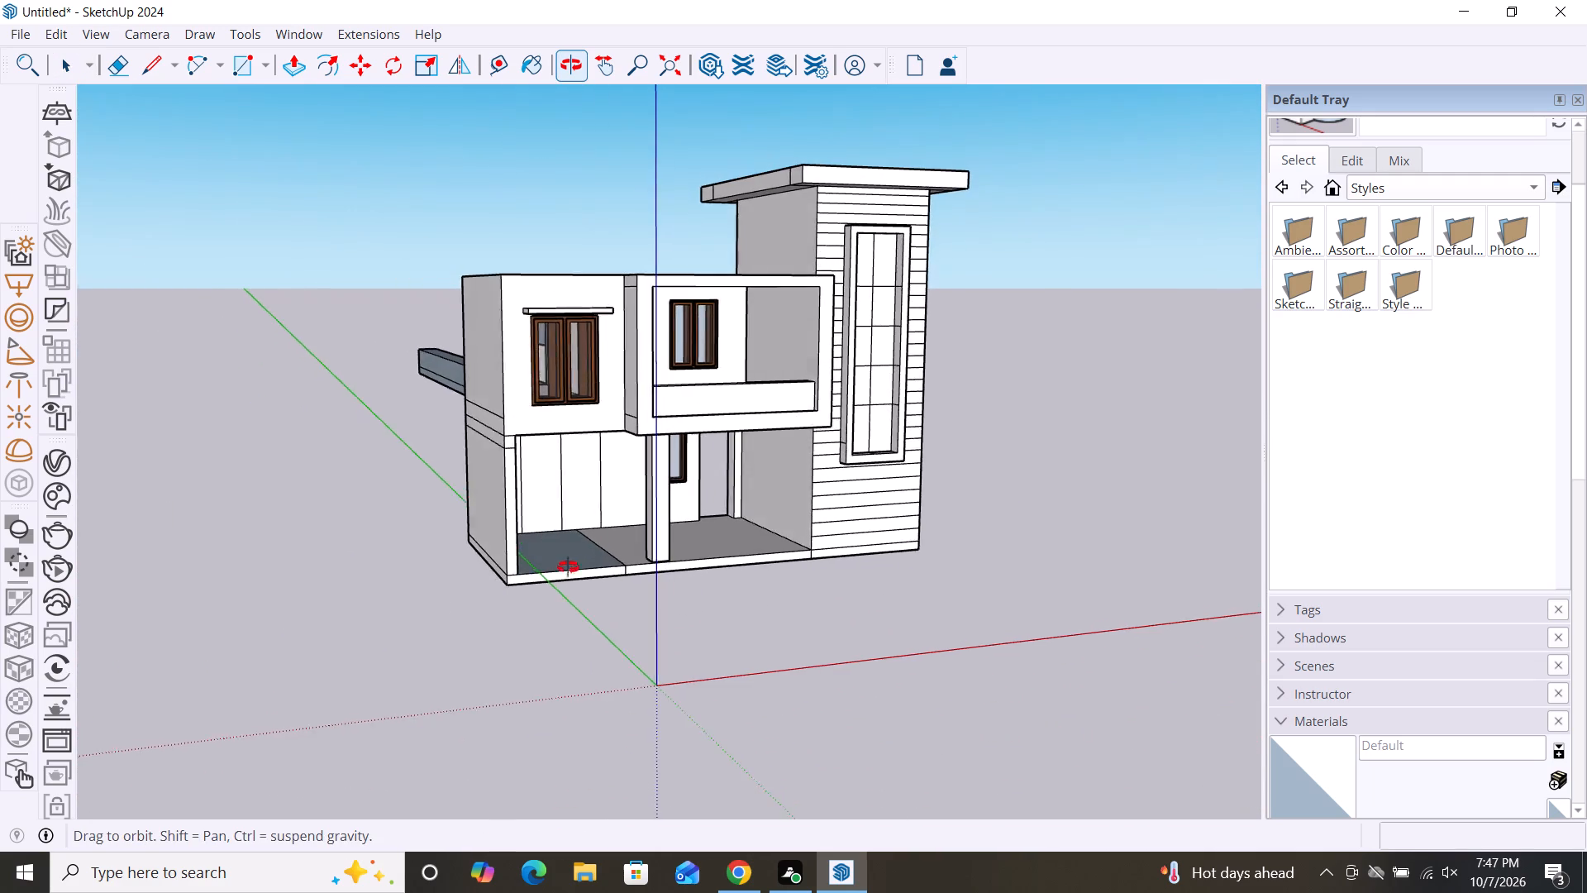
pyautogui.moveTo(568, 567); pyautogui.dragTo(514, 562, button='middle')
pyautogui.moveTo(438, 504); pyautogui.dragTo(897, 528, button='middle')
pyautogui.scroll(-1, 897, 528)
pyautogui.moveTo(291, 446); pyautogui.dragTo(738, 468, button='middle')
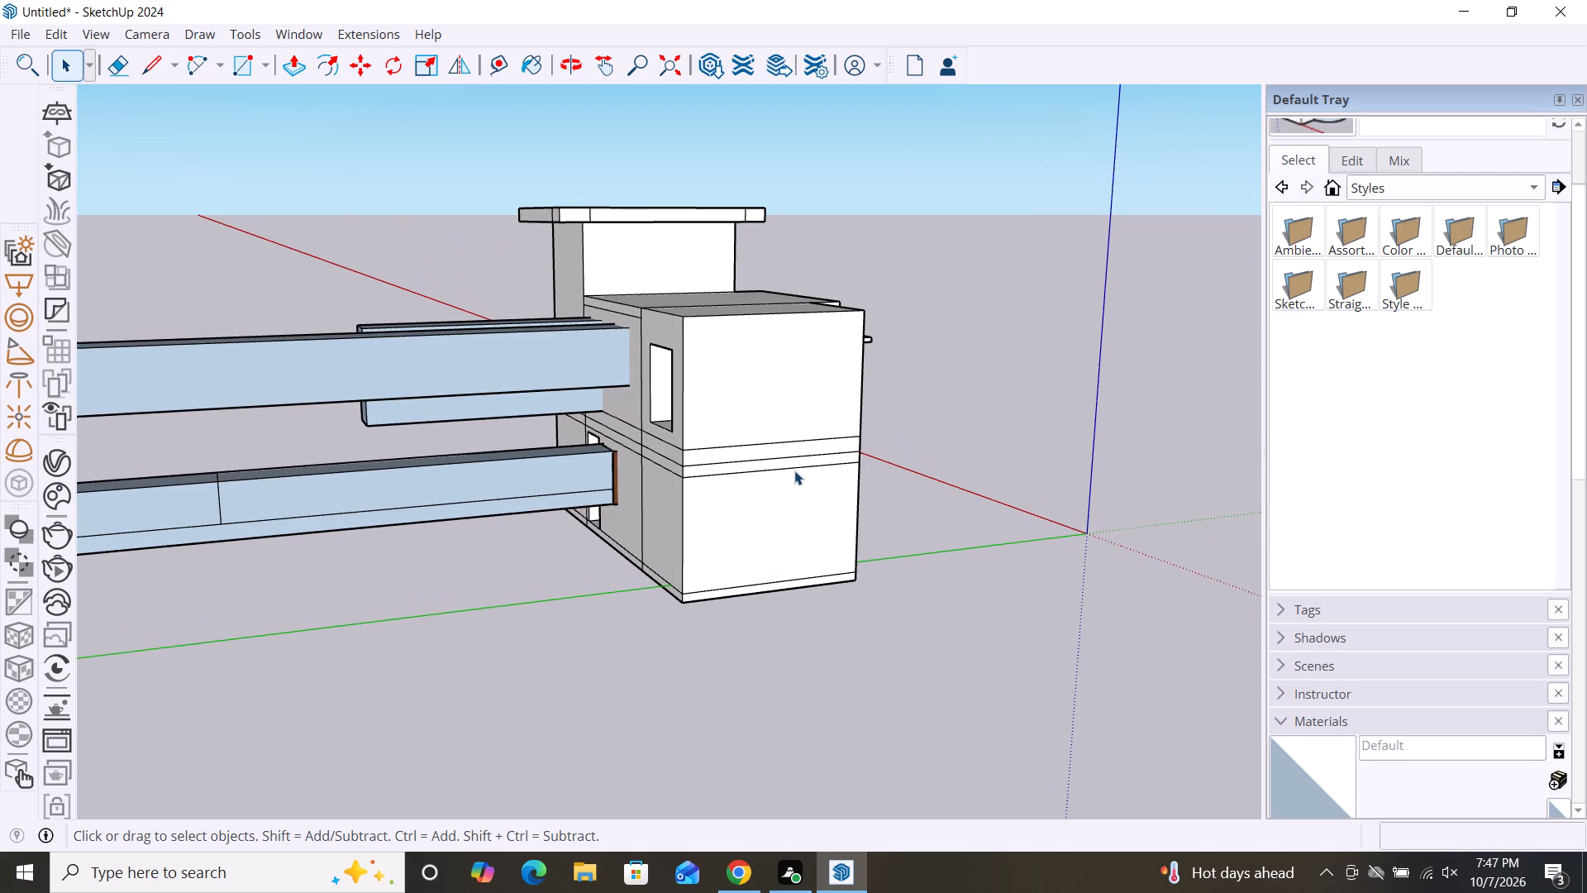
pyautogui.scroll(-3, 684, 412)
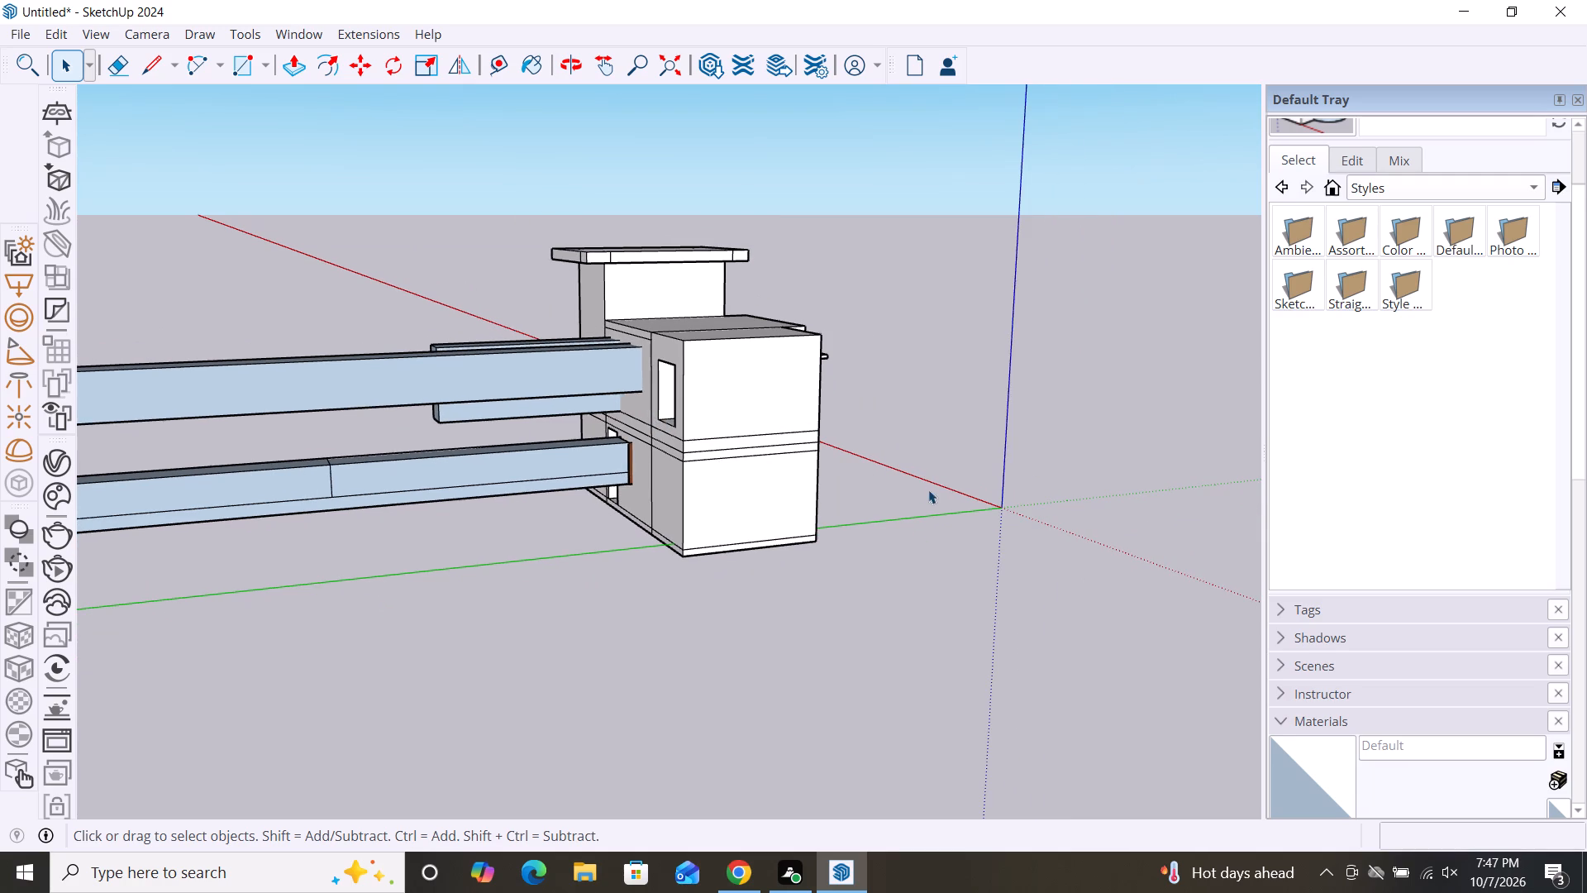
pyautogui.scroll(-3, 936, 495)
pyautogui.click(570, 405)
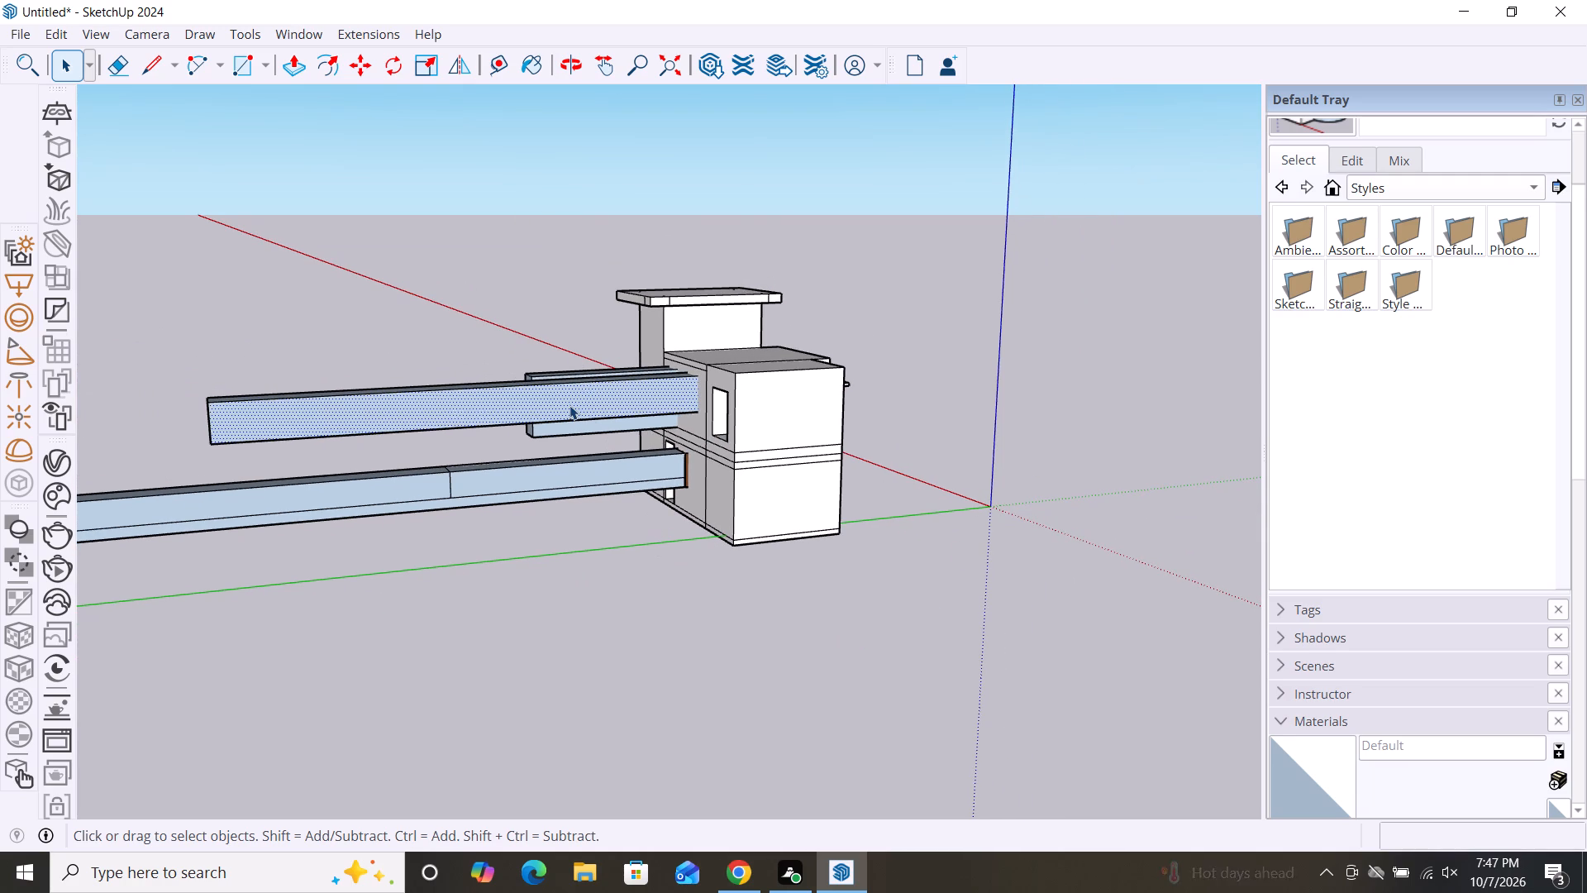
pyautogui.press('Delete')
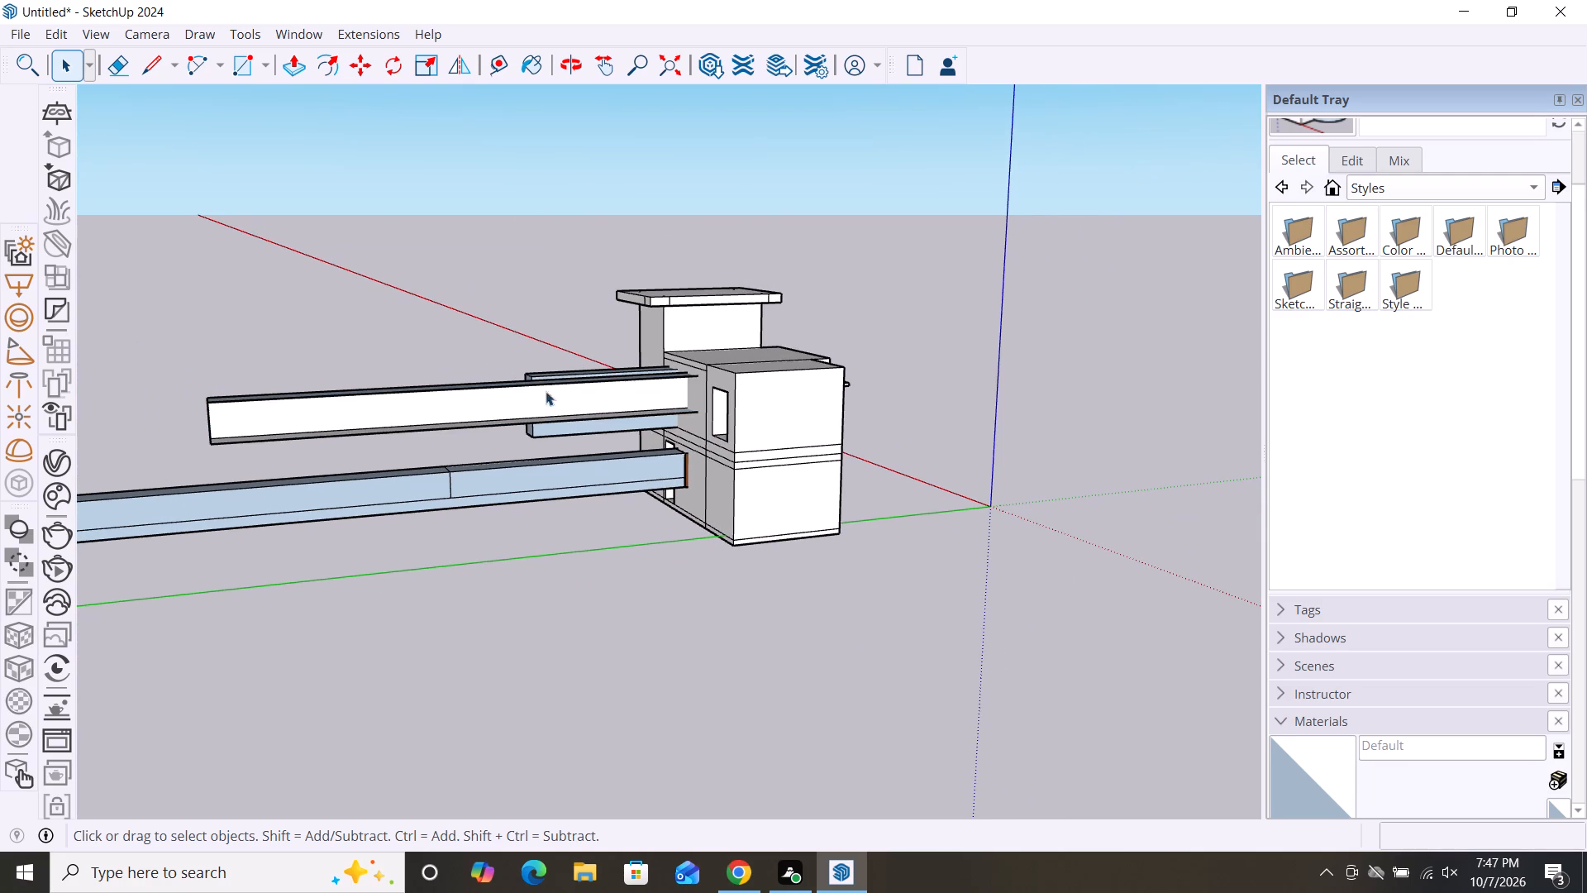
pyautogui.click(535, 394)
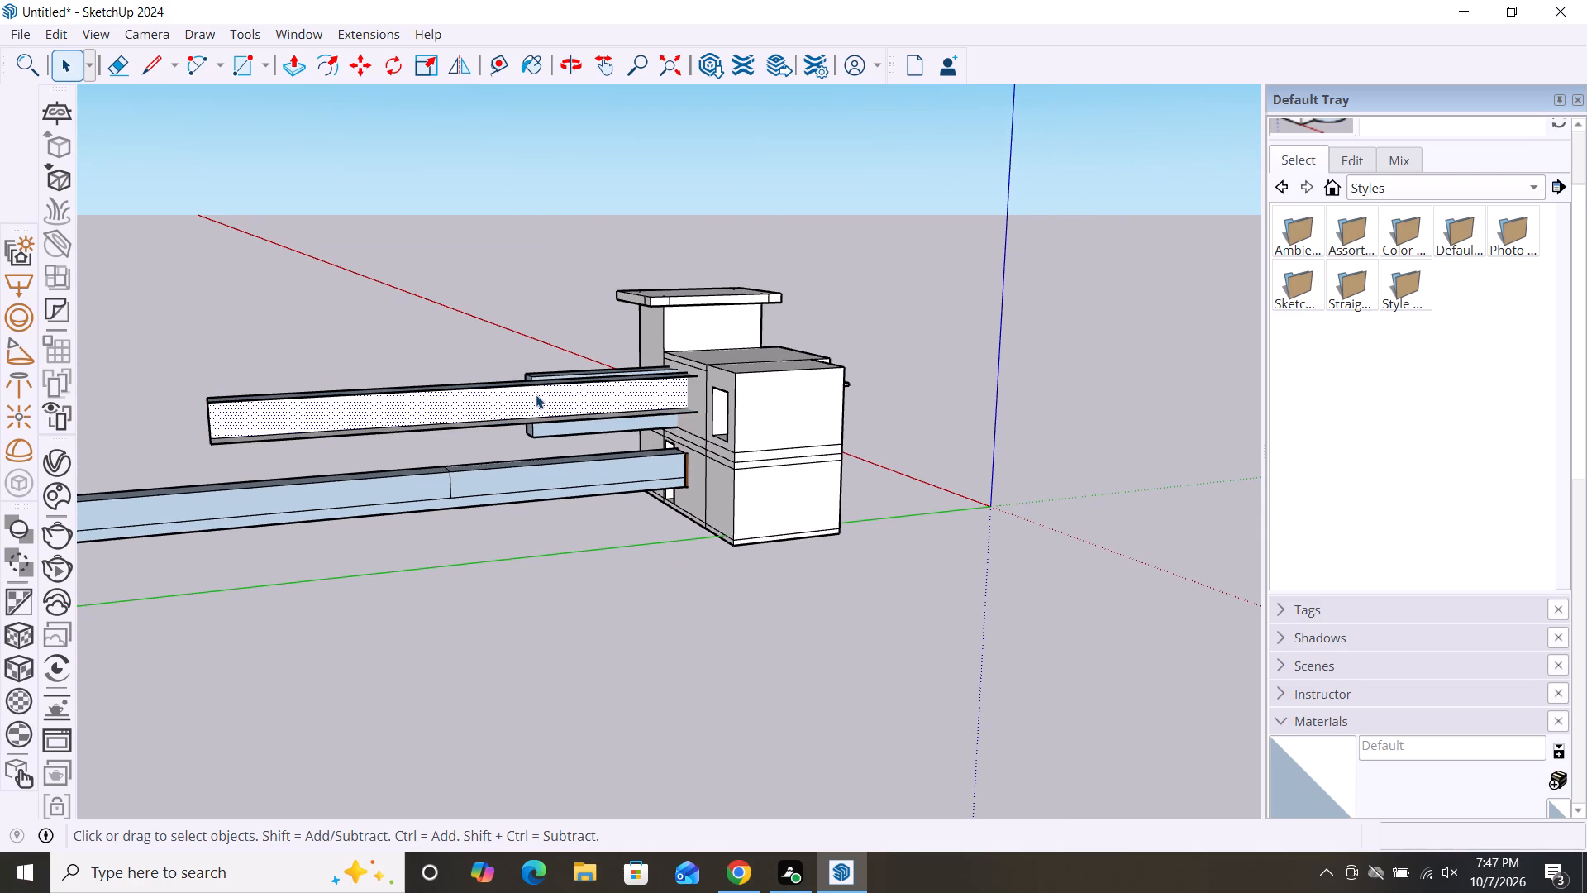
pyautogui.press('Delete')
pyautogui.click(530, 404)
pyautogui.press('Delete')
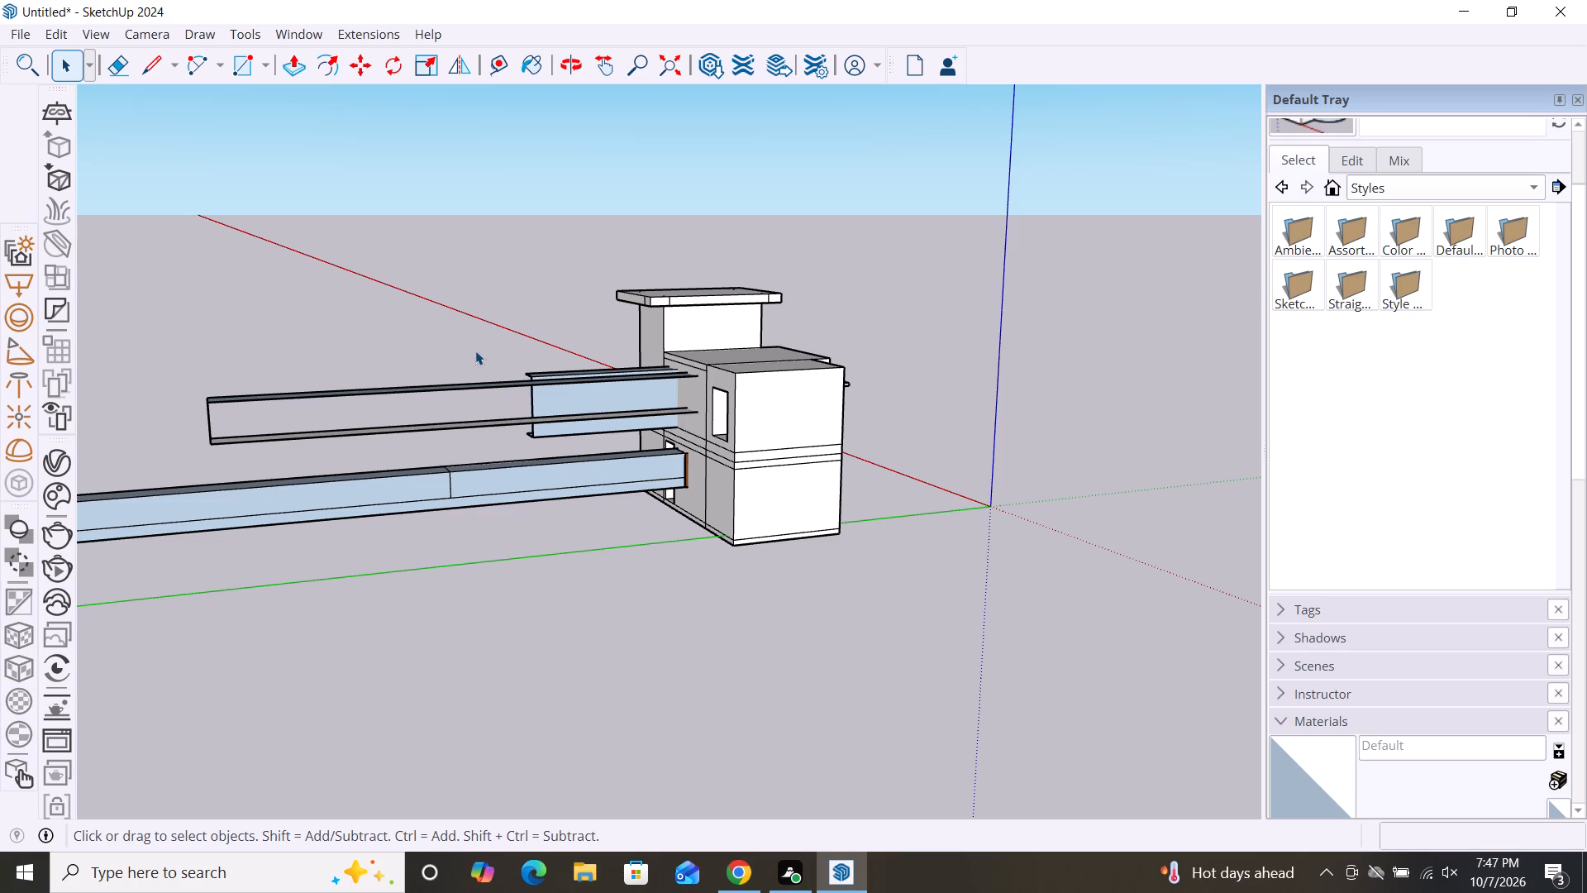
# Delete the faces of the shorter upper extrusion projecting from the rear of the house.
pyautogui.moveTo(475, 351); pyautogui.dragTo(637, 595)
pyautogui.press('Delete')
pyautogui.moveTo(244, 351); pyautogui.dragTo(250, 361)
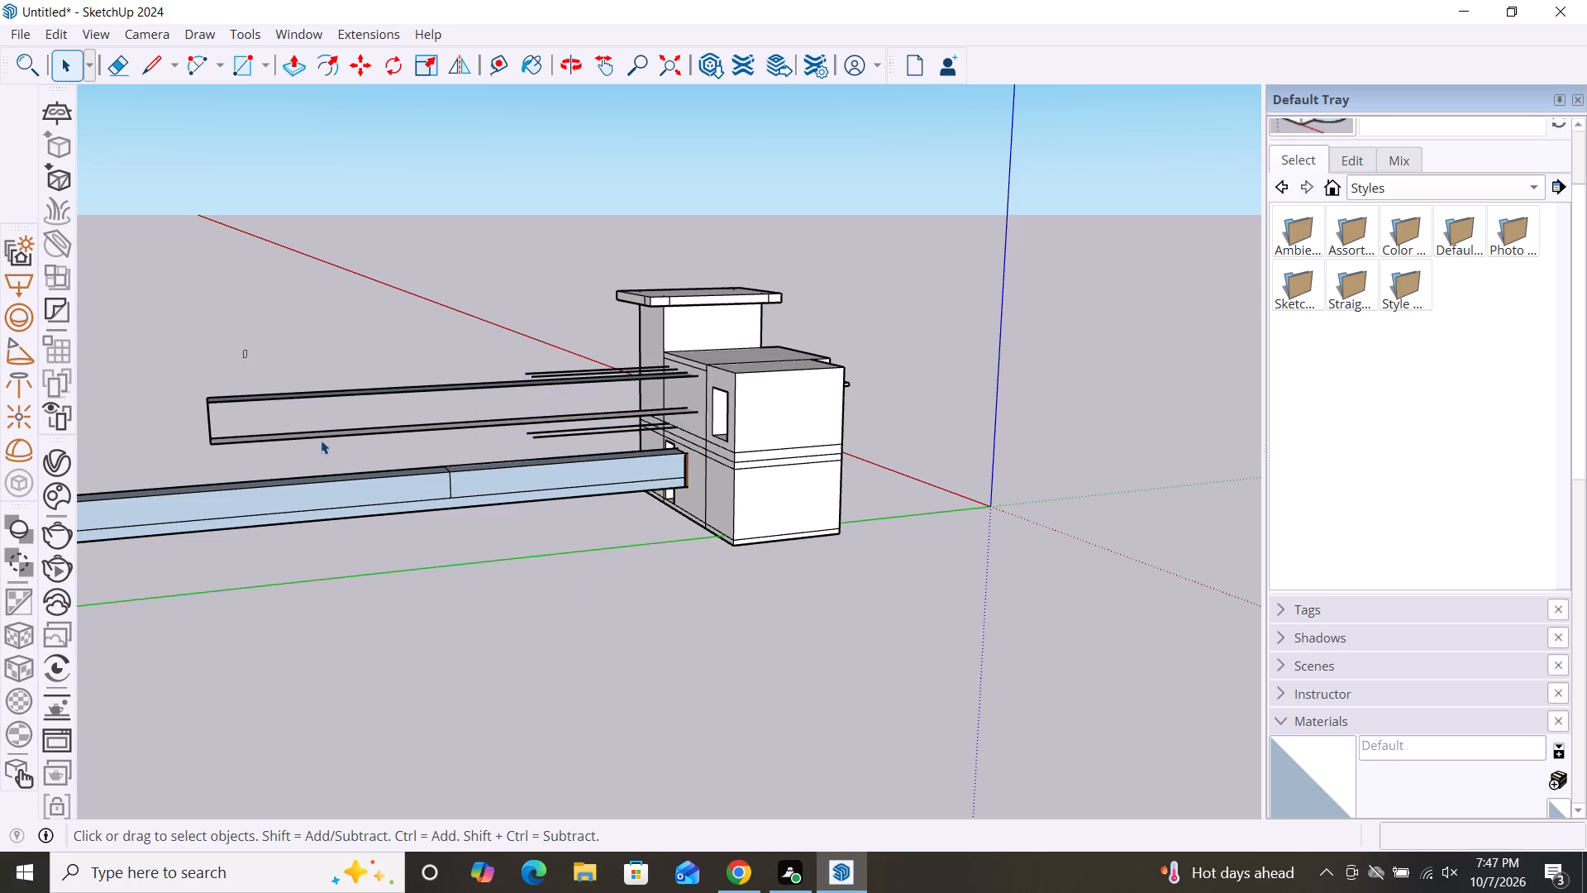
pyautogui.moveTo(237, 346); pyautogui.dragTo(608, 647)
pyautogui.click(608, 647)
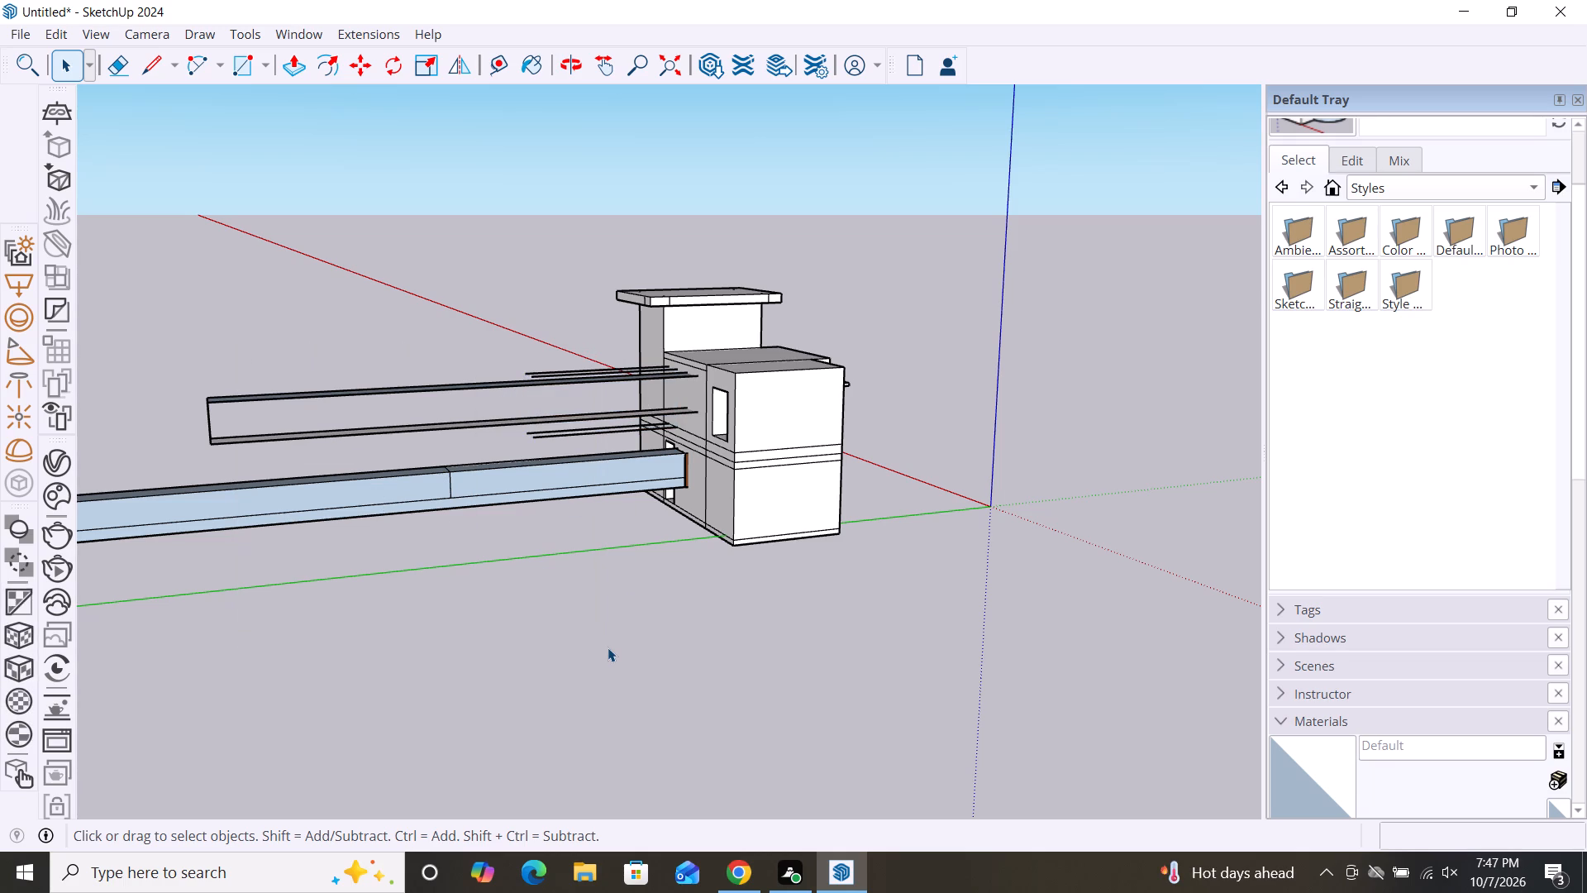
# Delete the side faces along the outer section of the long lower extrusion behind the house.
pyautogui.scroll(-7, 498, 461)
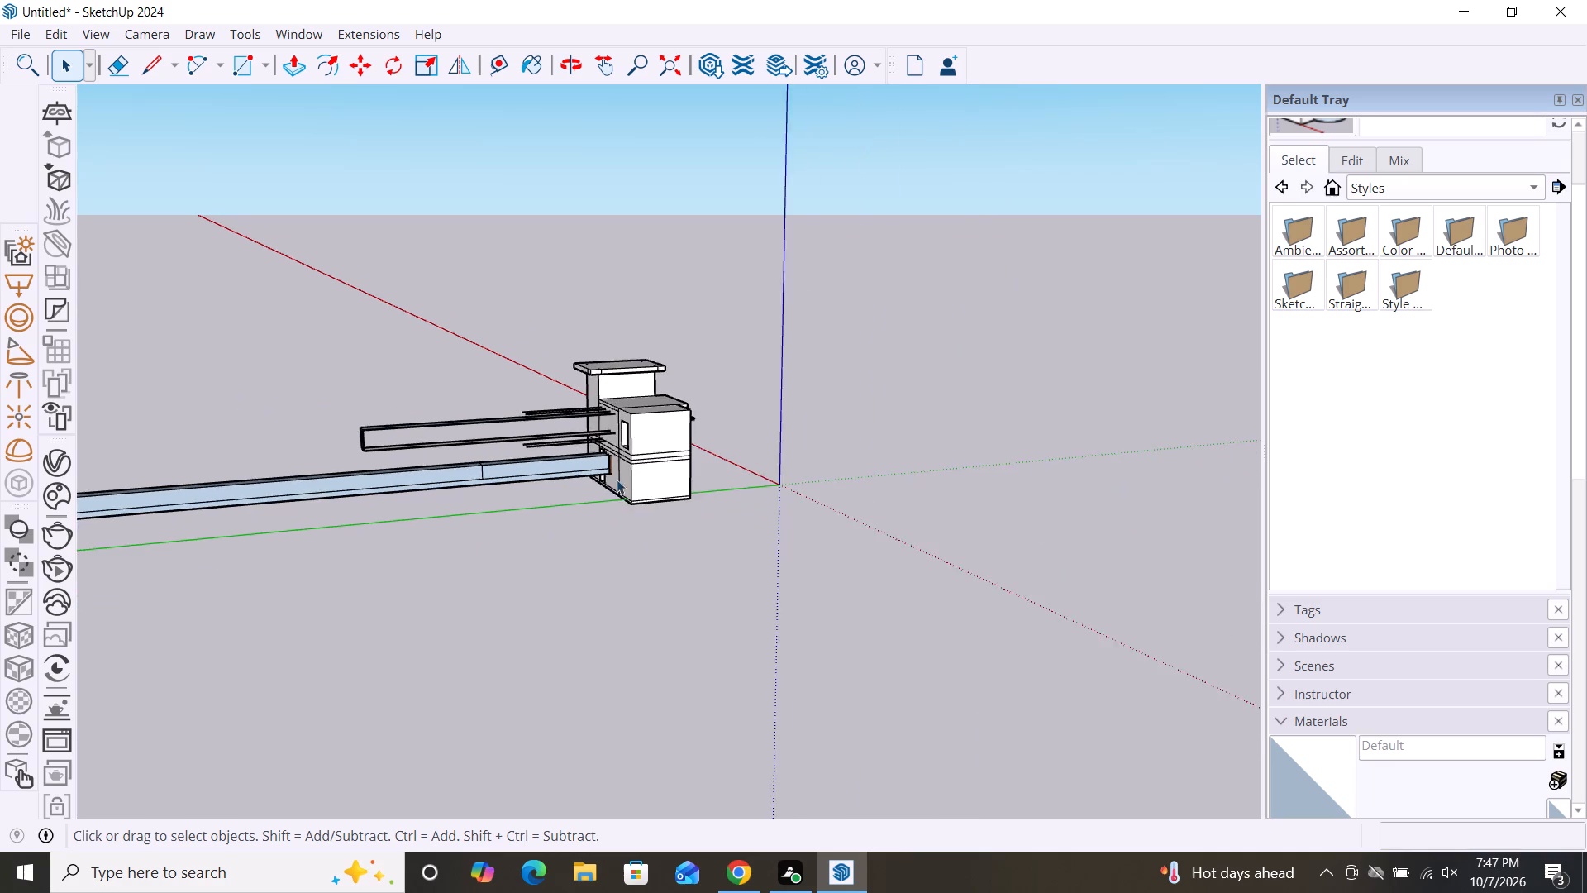
pyautogui.scroll(-5, 617, 480)
pyautogui.keyDown('alt'); pyautogui.moveTo(872, 678); pyautogui.dragTo(865, 677, button='middle'); pyautogui.keyUp('alt')
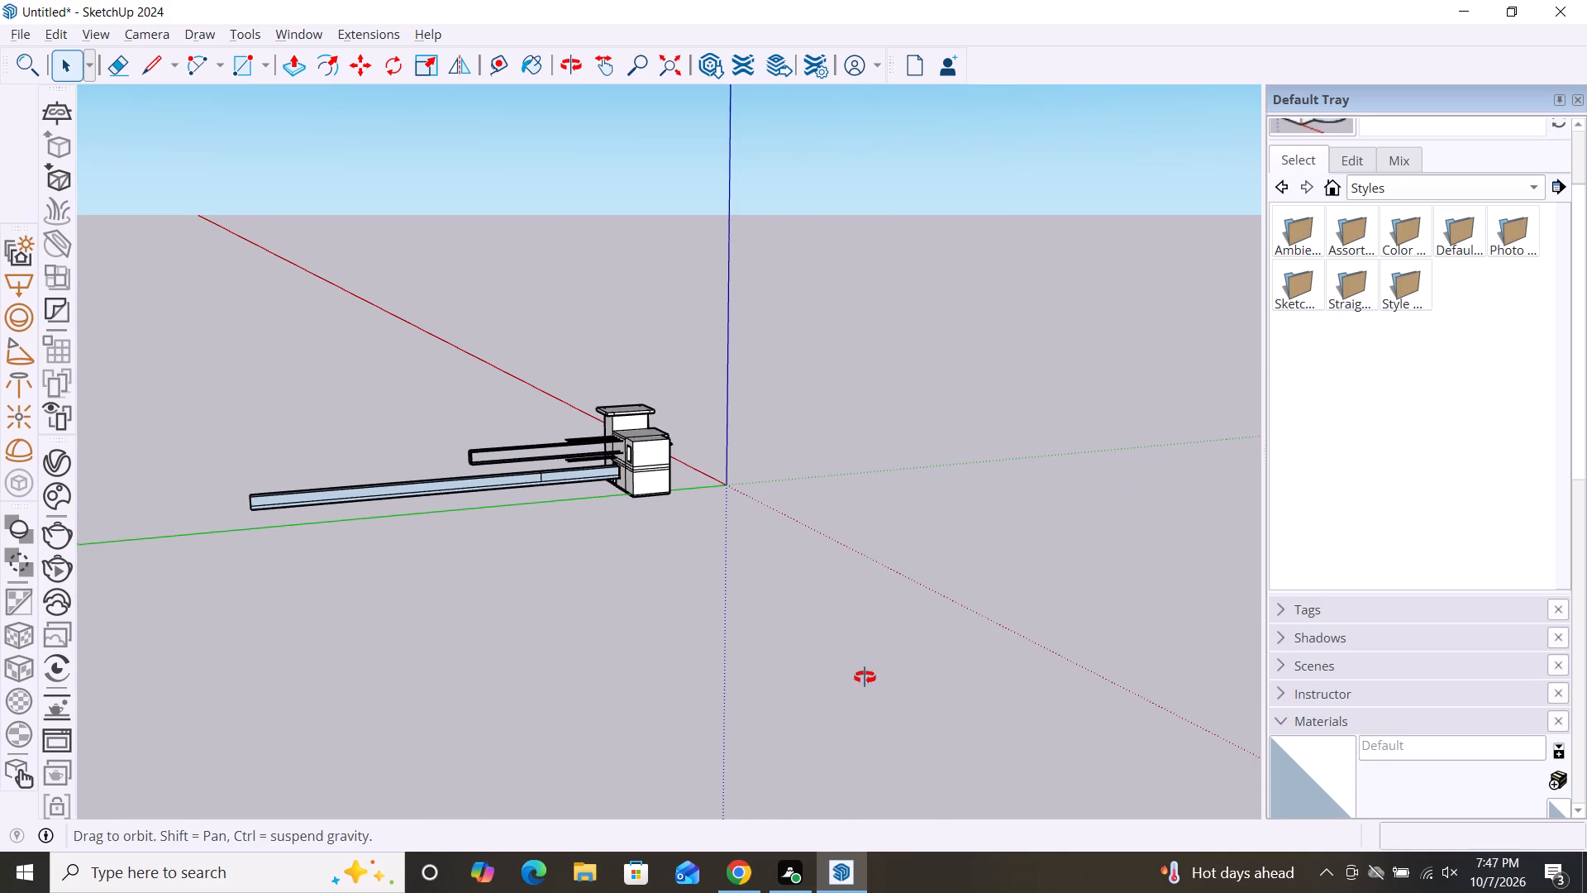
pyautogui.keyDown('alt'); pyautogui.moveTo(865, 677); pyautogui.dragTo(459, 631, button='middle'); pyautogui.keyUp('alt')
pyautogui.keyDown('alt'); pyautogui.moveTo(446, 571); pyautogui.dragTo(686, 628, button='middle'); pyautogui.keyUp('alt')
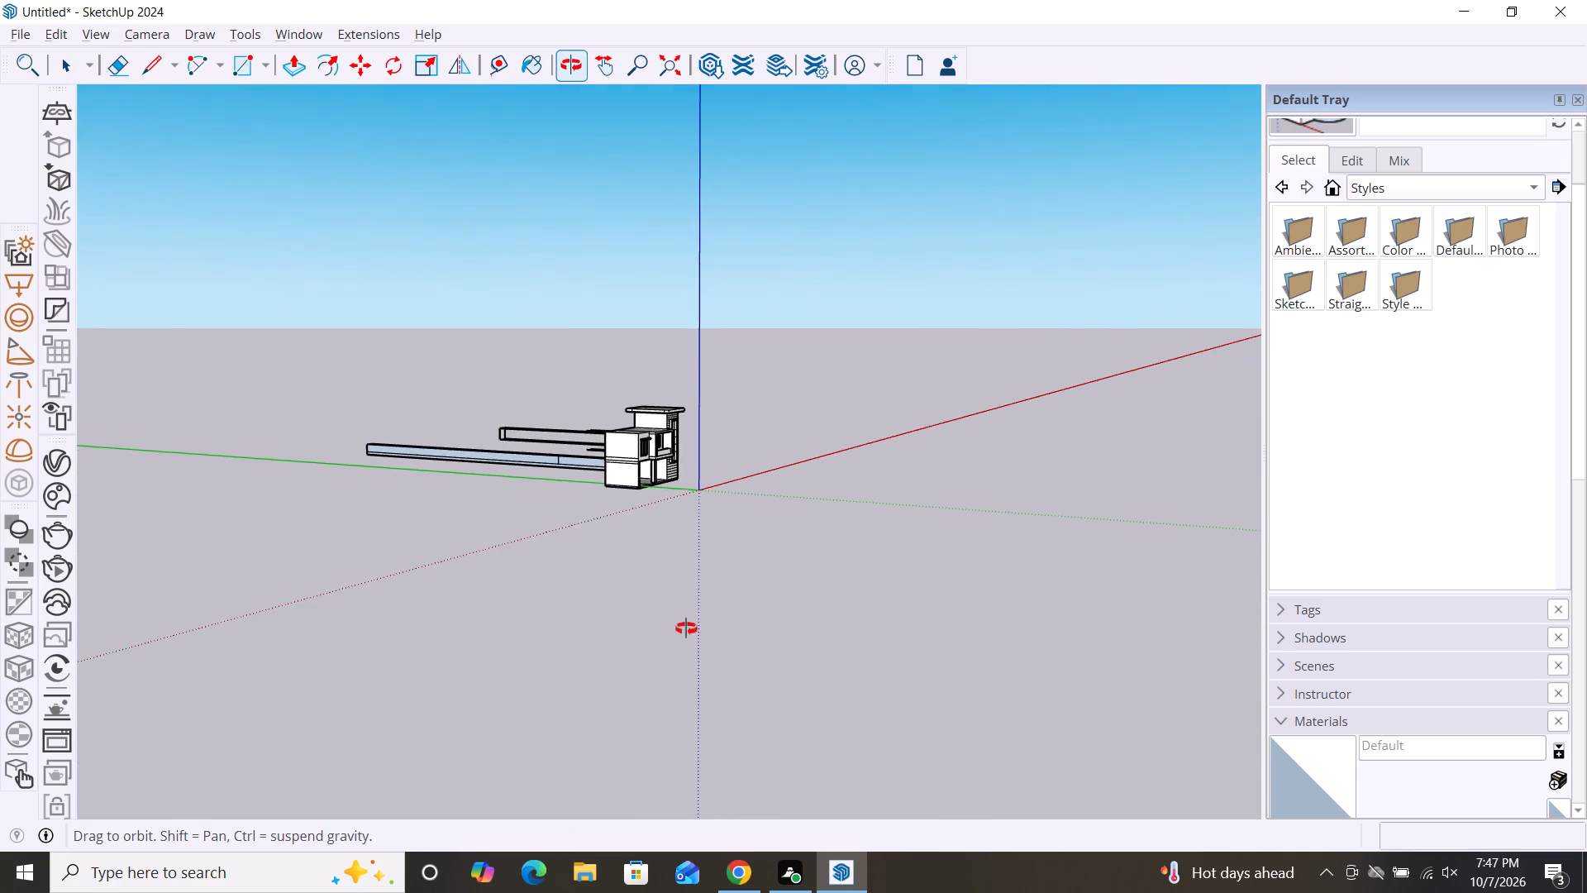
pyautogui.keyDown('alt'); pyautogui.moveTo(686, 628); pyautogui.dragTo(822, 638, button='middle'); pyautogui.keyUp('alt')
pyautogui.click(459, 486)
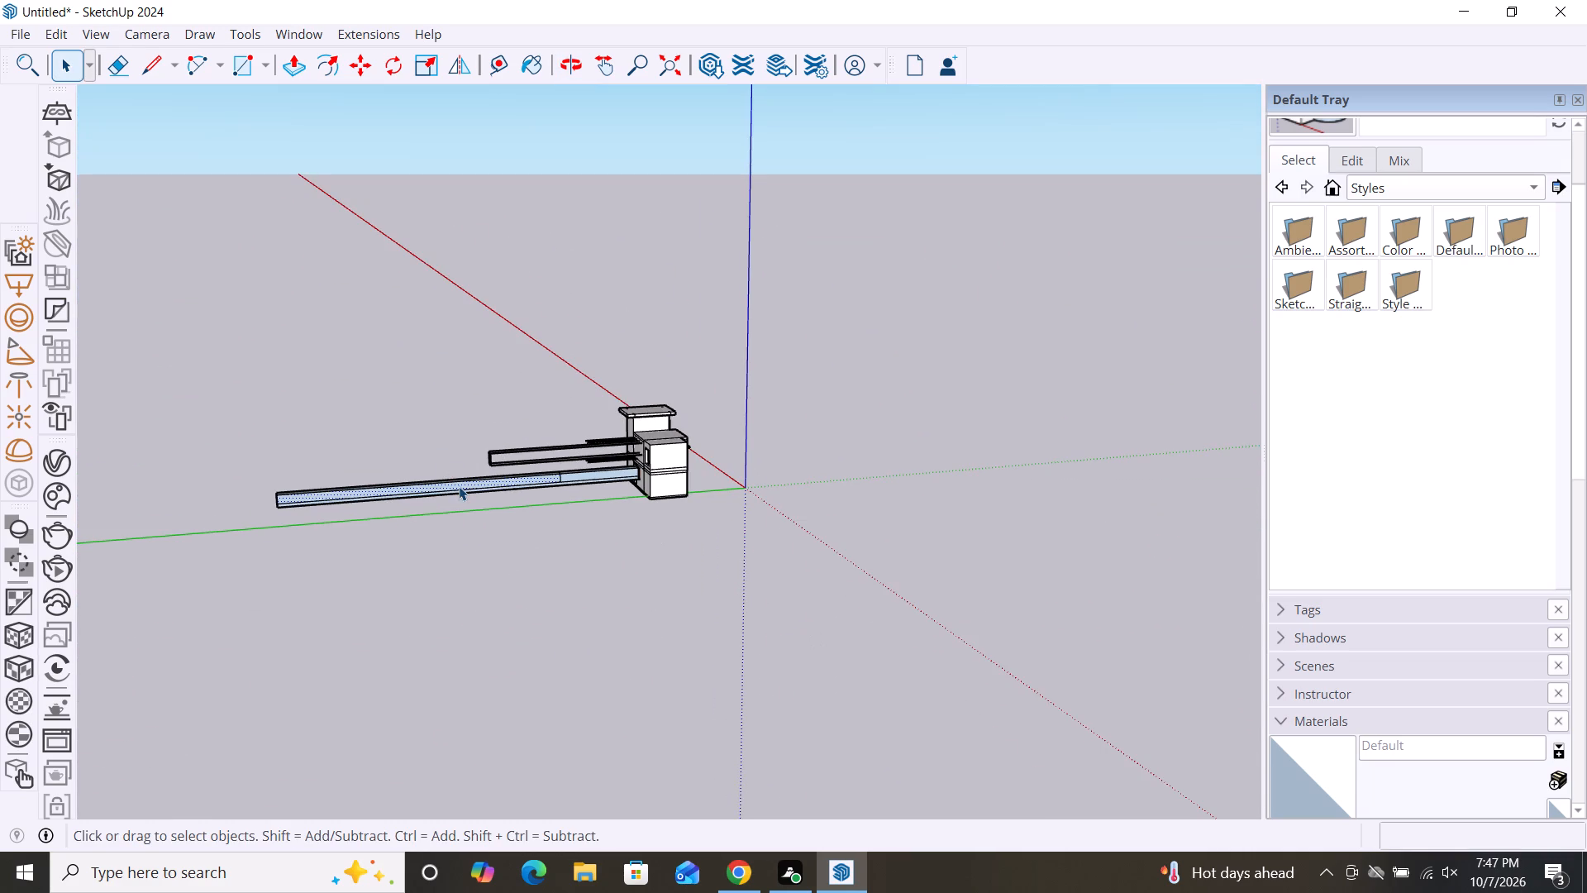
pyautogui.press('Delete')
pyautogui.click(459, 486)
pyautogui.press('Delete')
pyautogui.click(459, 486)
pyautogui.press('Delete')
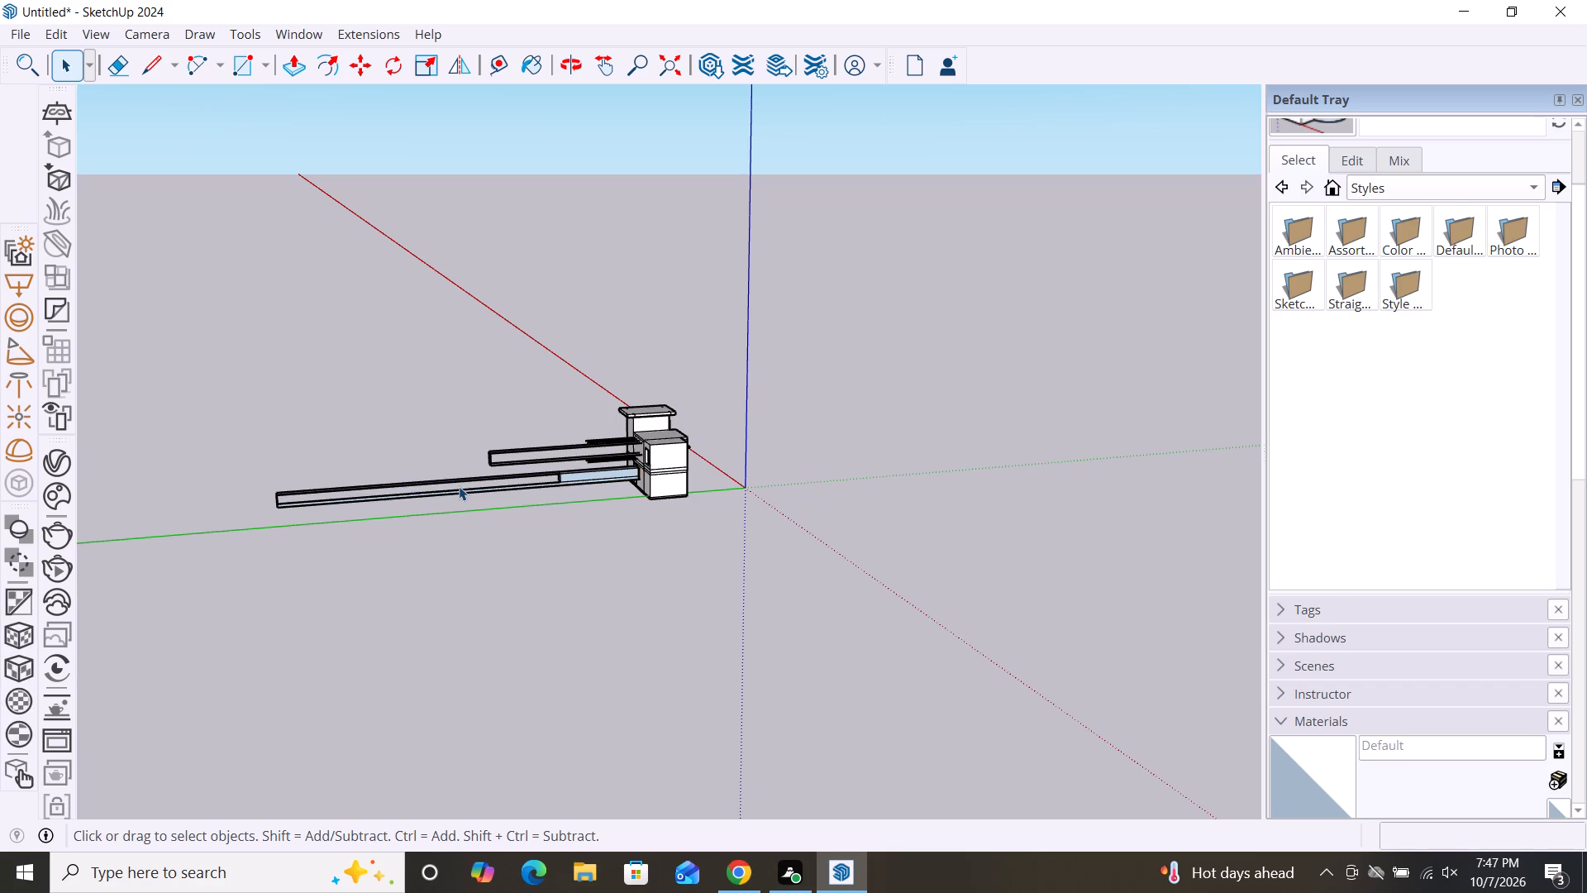
# Delete the remaining long pieces of the lower extrusion's outer section, including its upper and lower lengthwise edges.
pyautogui.click(464, 486)
pyautogui.press('Delete')
pyautogui.click(467, 481)
pyautogui.press('Delete')
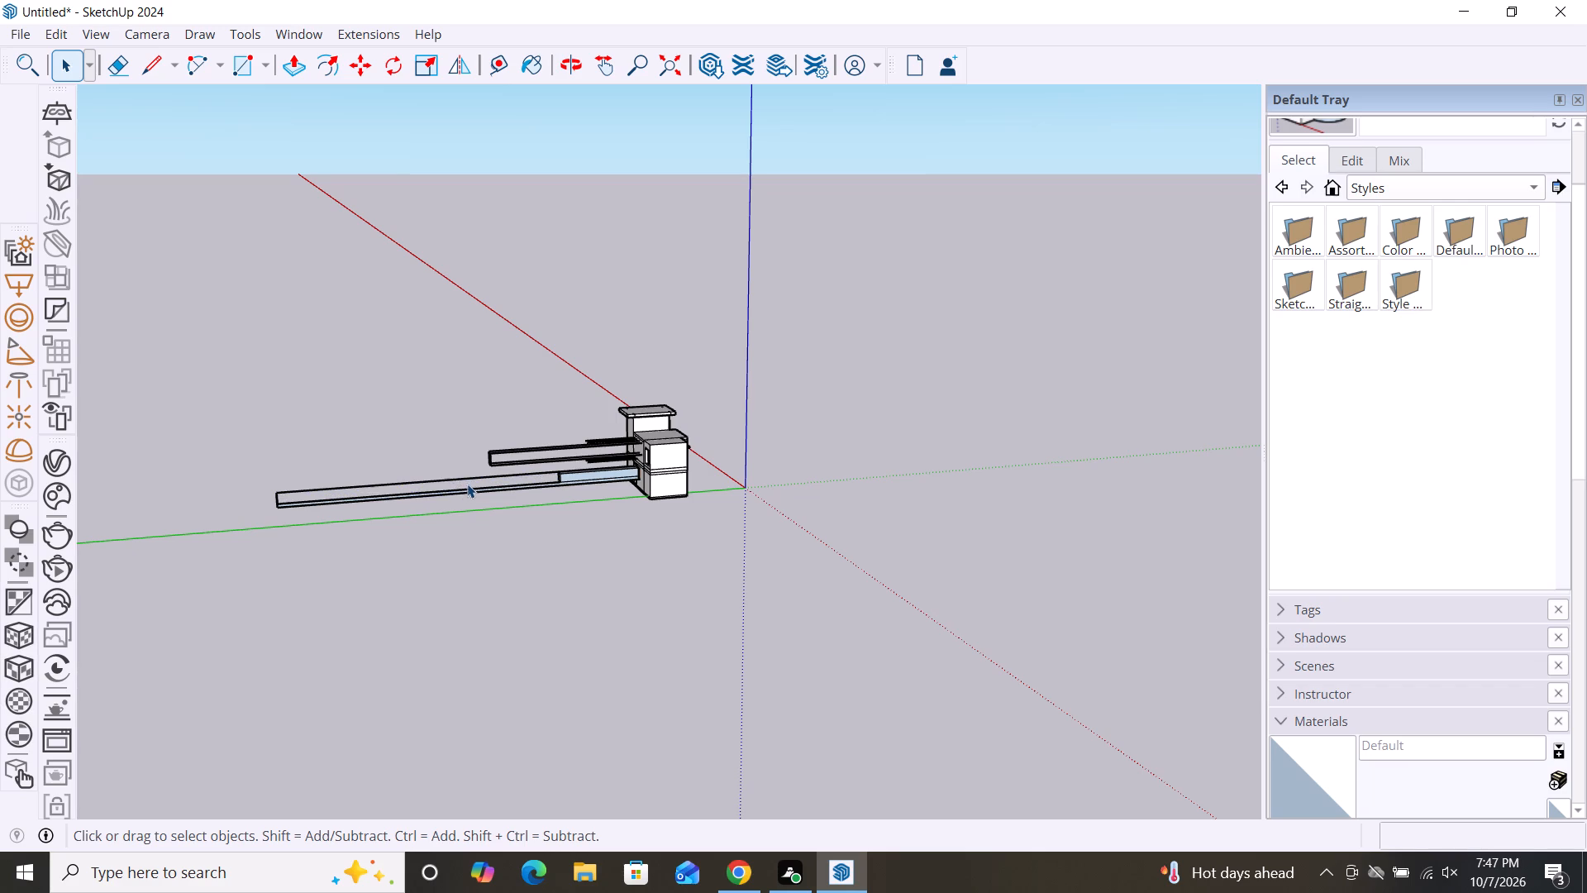
pyautogui.click(467, 489)
pyautogui.press('Delete')
pyautogui.click(468, 484)
pyautogui.press('Delete')
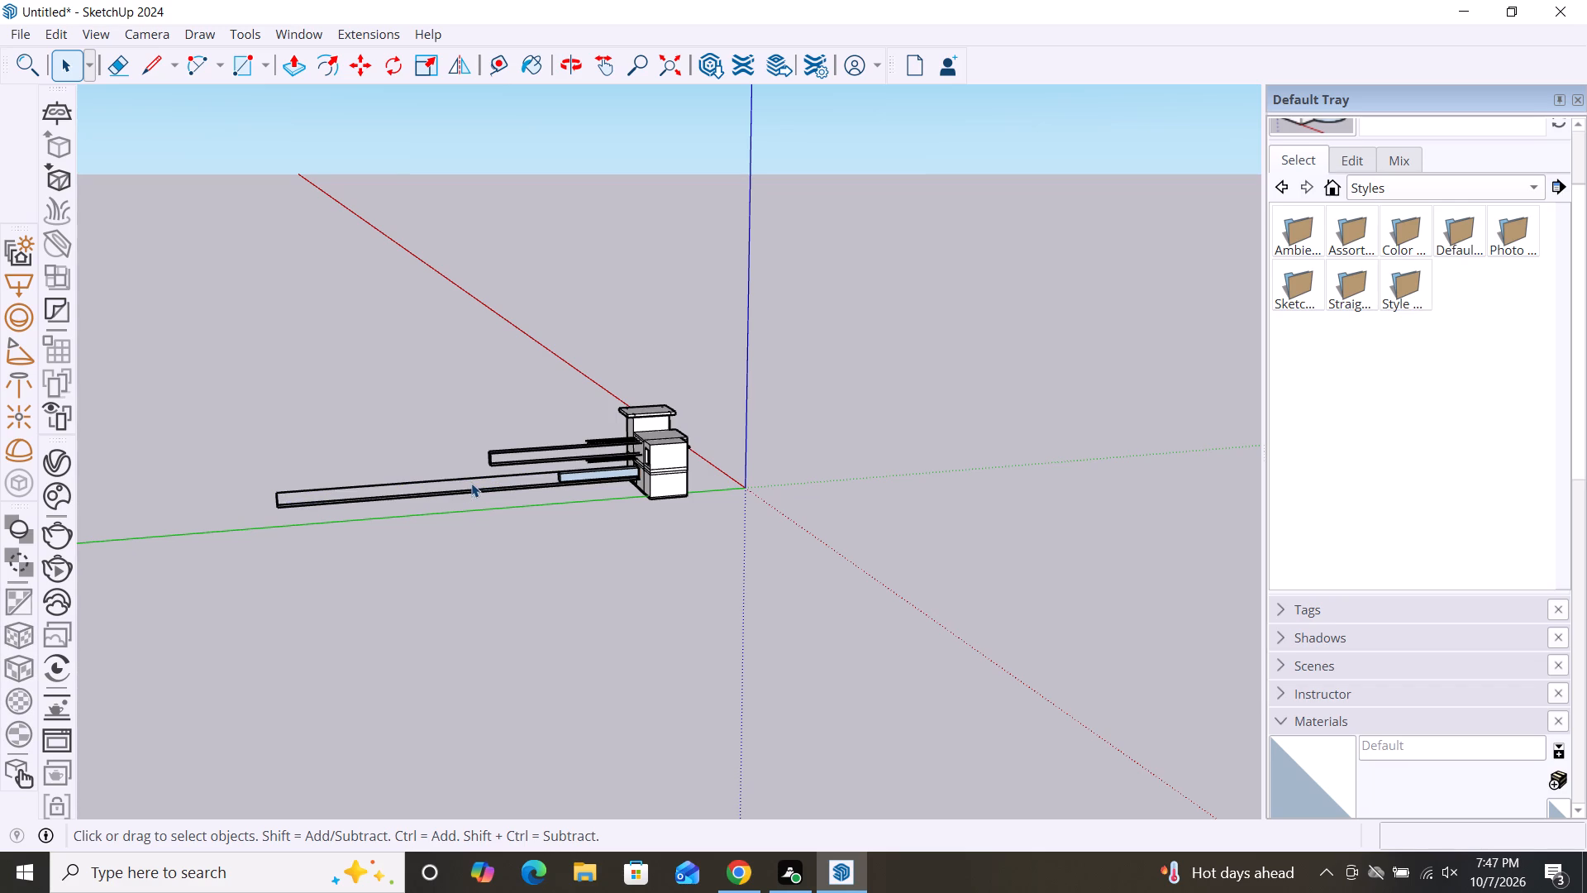
pyautogui.click(473, 478)
pyautogui.press('Delete')
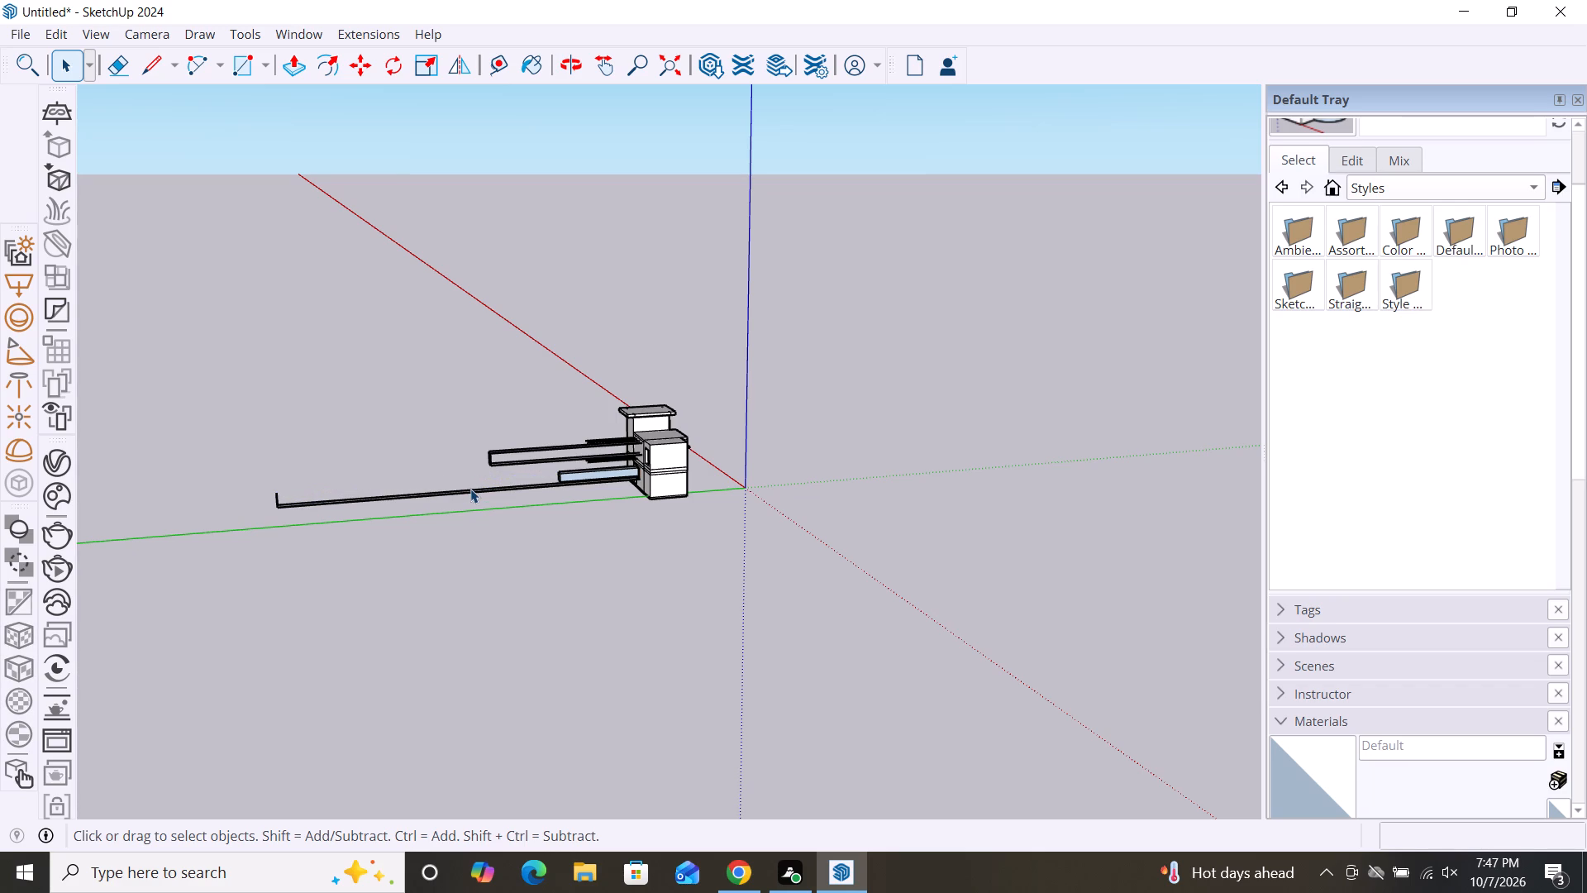
pyautogui.click(471, 489)
pyautogui.press('Delete')
pyautogui.click(561, 484)
pyautogui.press('Delete')
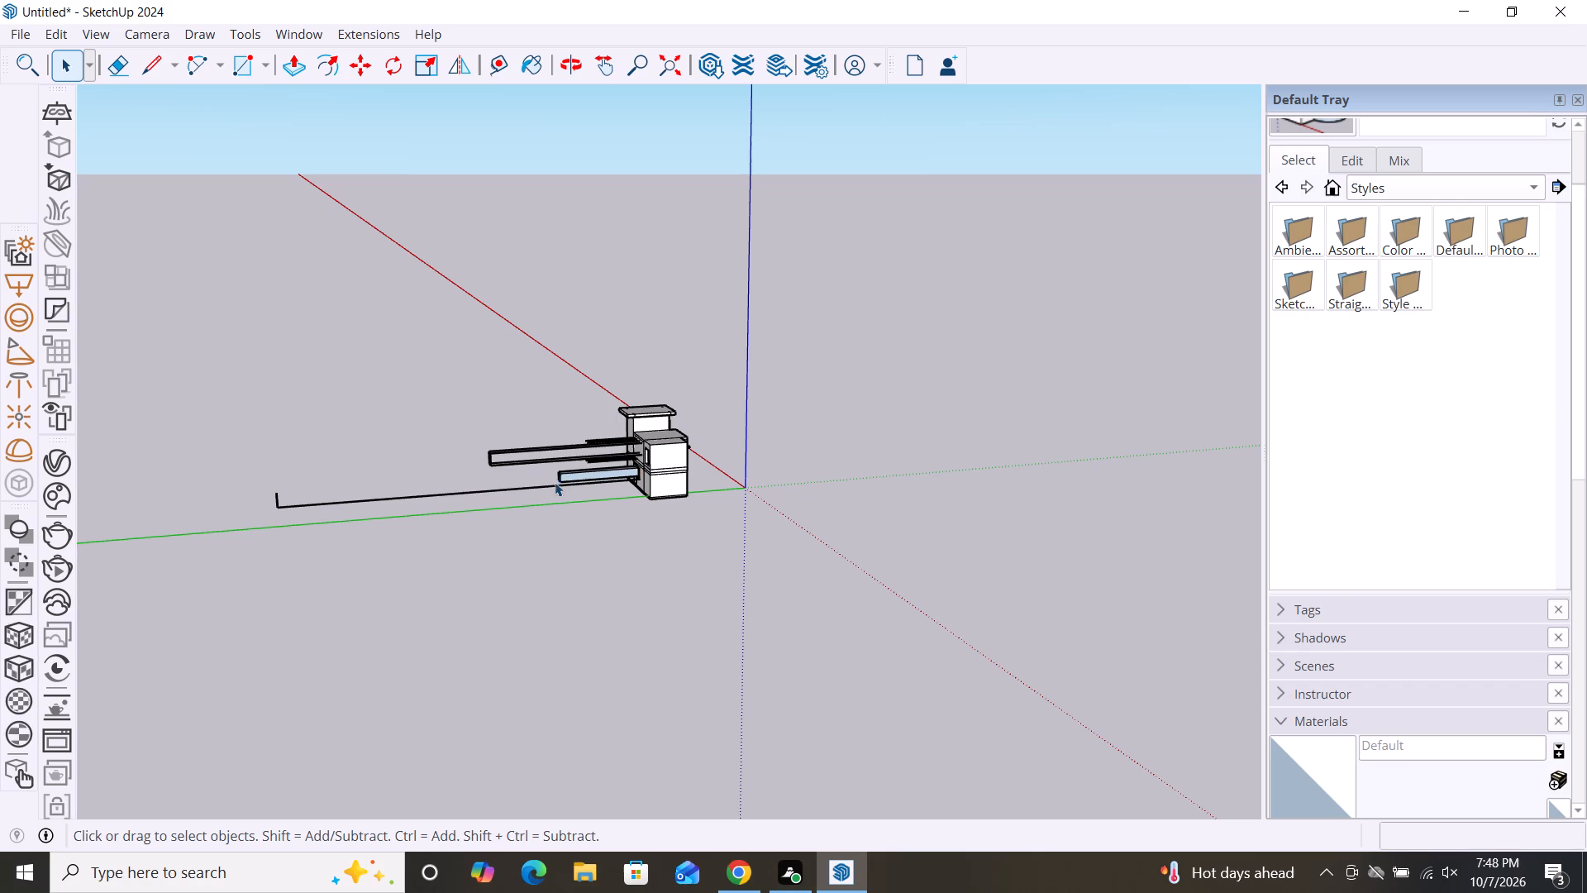
pyautogui.click(294, 506)
pyautogui.press('Delete')
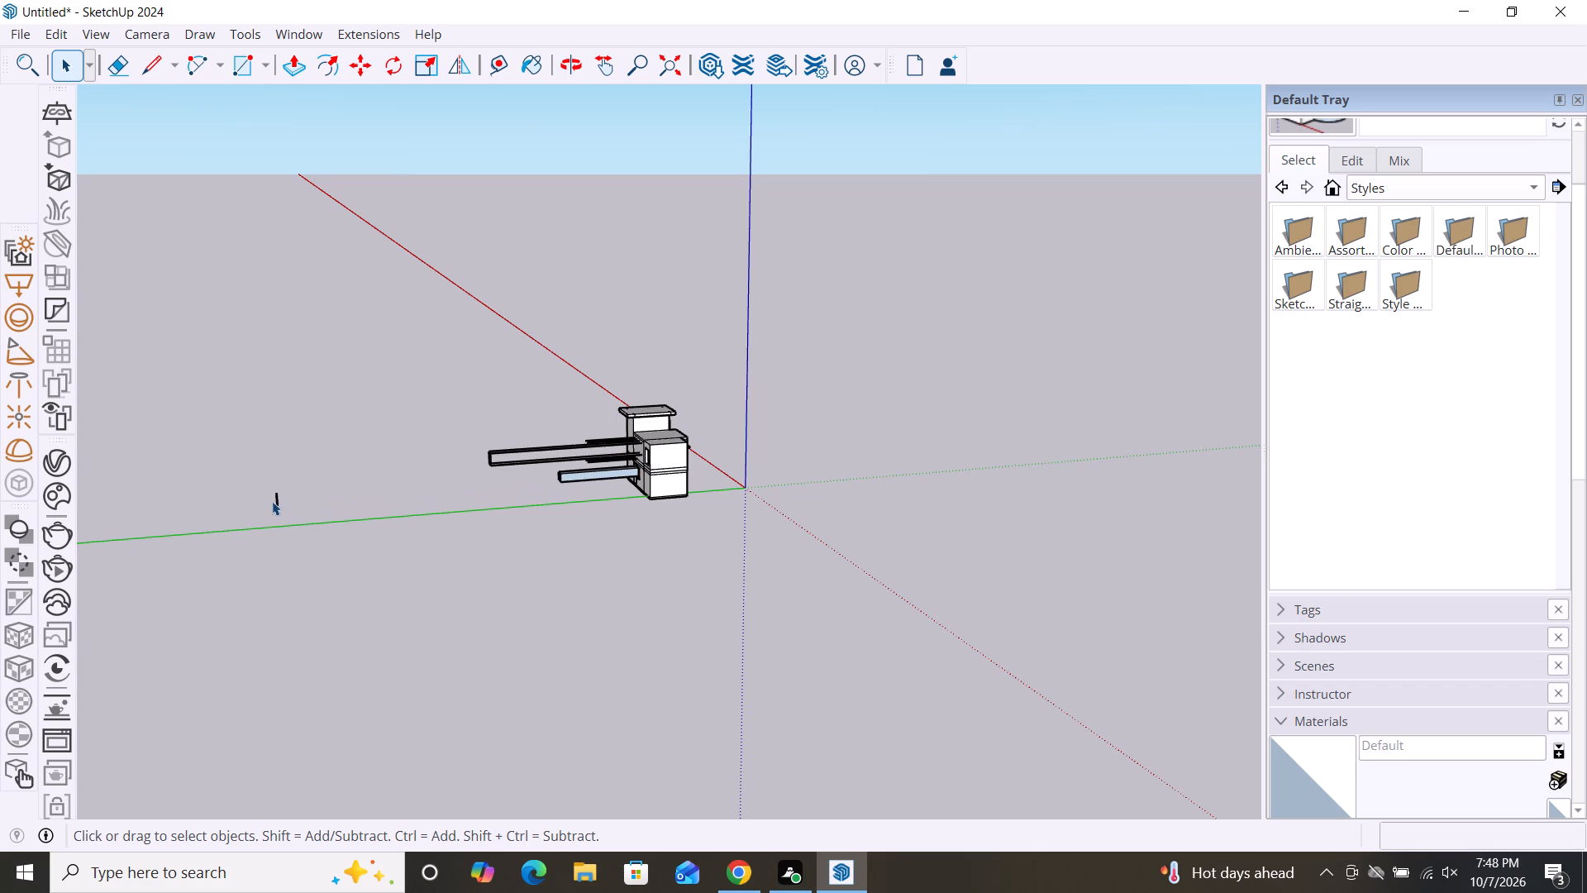
# Delete the stray short vertical edges left floating far behind the house.
pyautogui.click(274, 501)
pyautogui.click(279, 503)
pyautogui.press('Delete')
pyautogui.scroll(6, 294, 454)
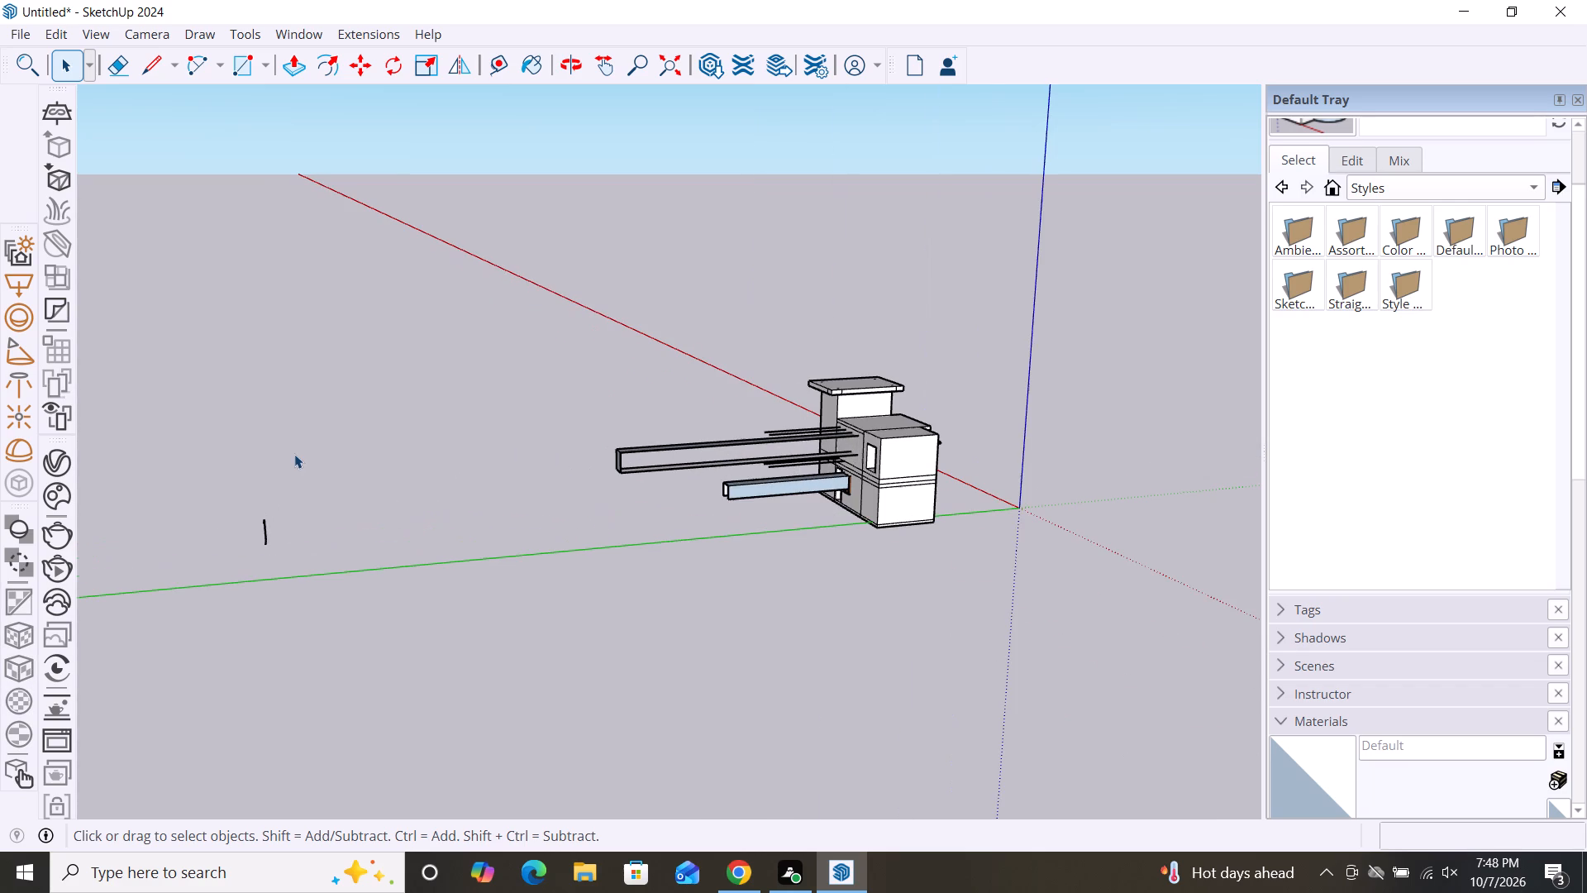
pyautogui.click(267, 538)
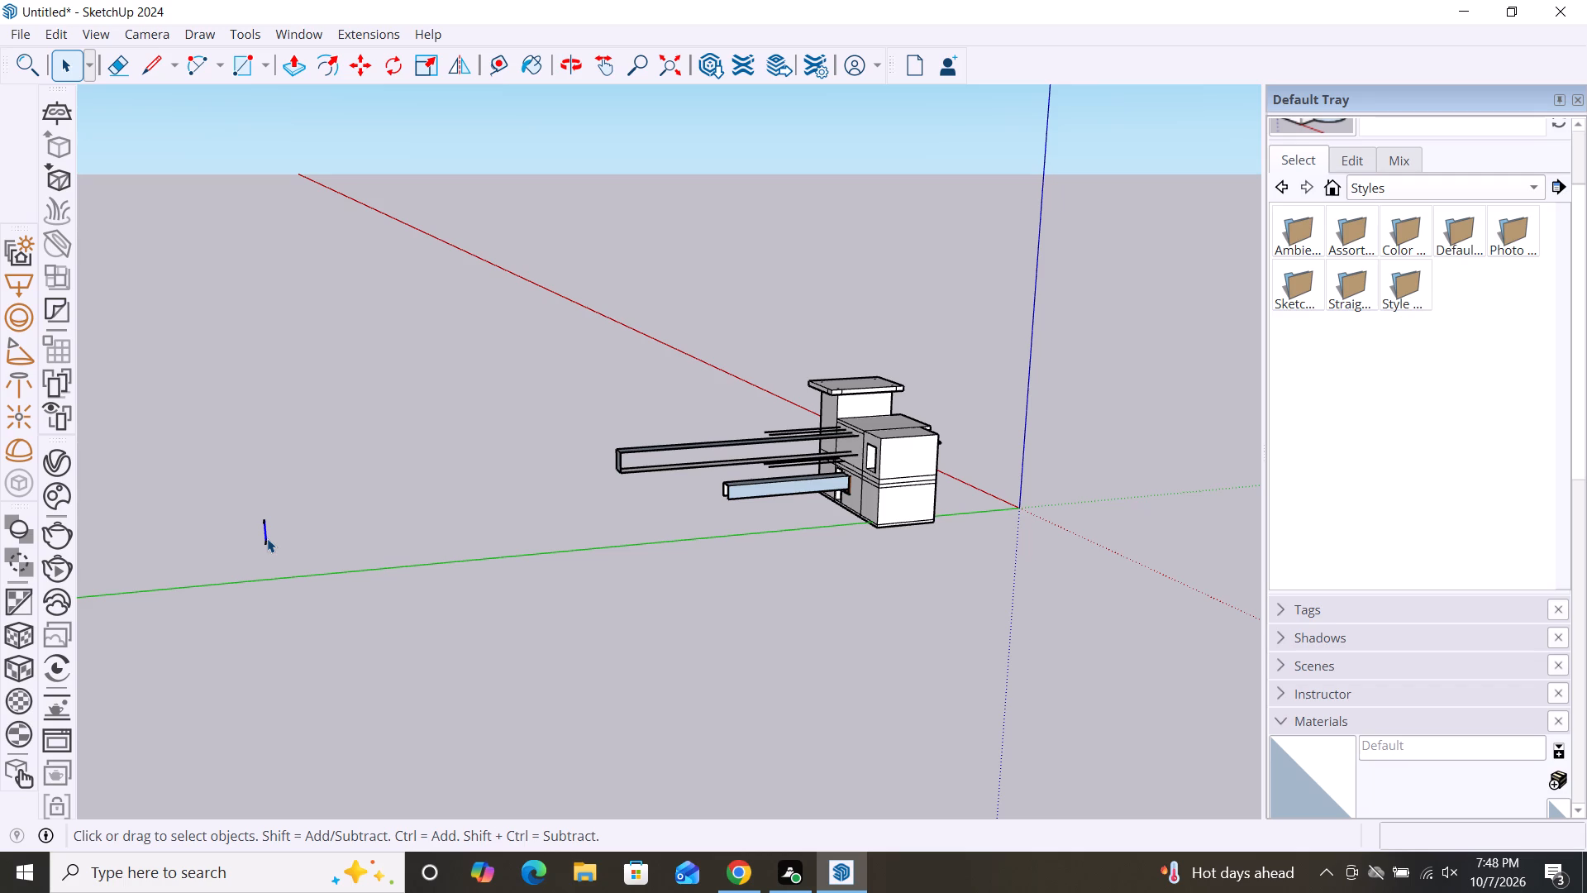
pyautogui.press('Delete')
# Delete the lower edges, end face, top face and vertical end edge of the long upper extrusion behind the house.
pyautogui.scroll(10, 639, 499)
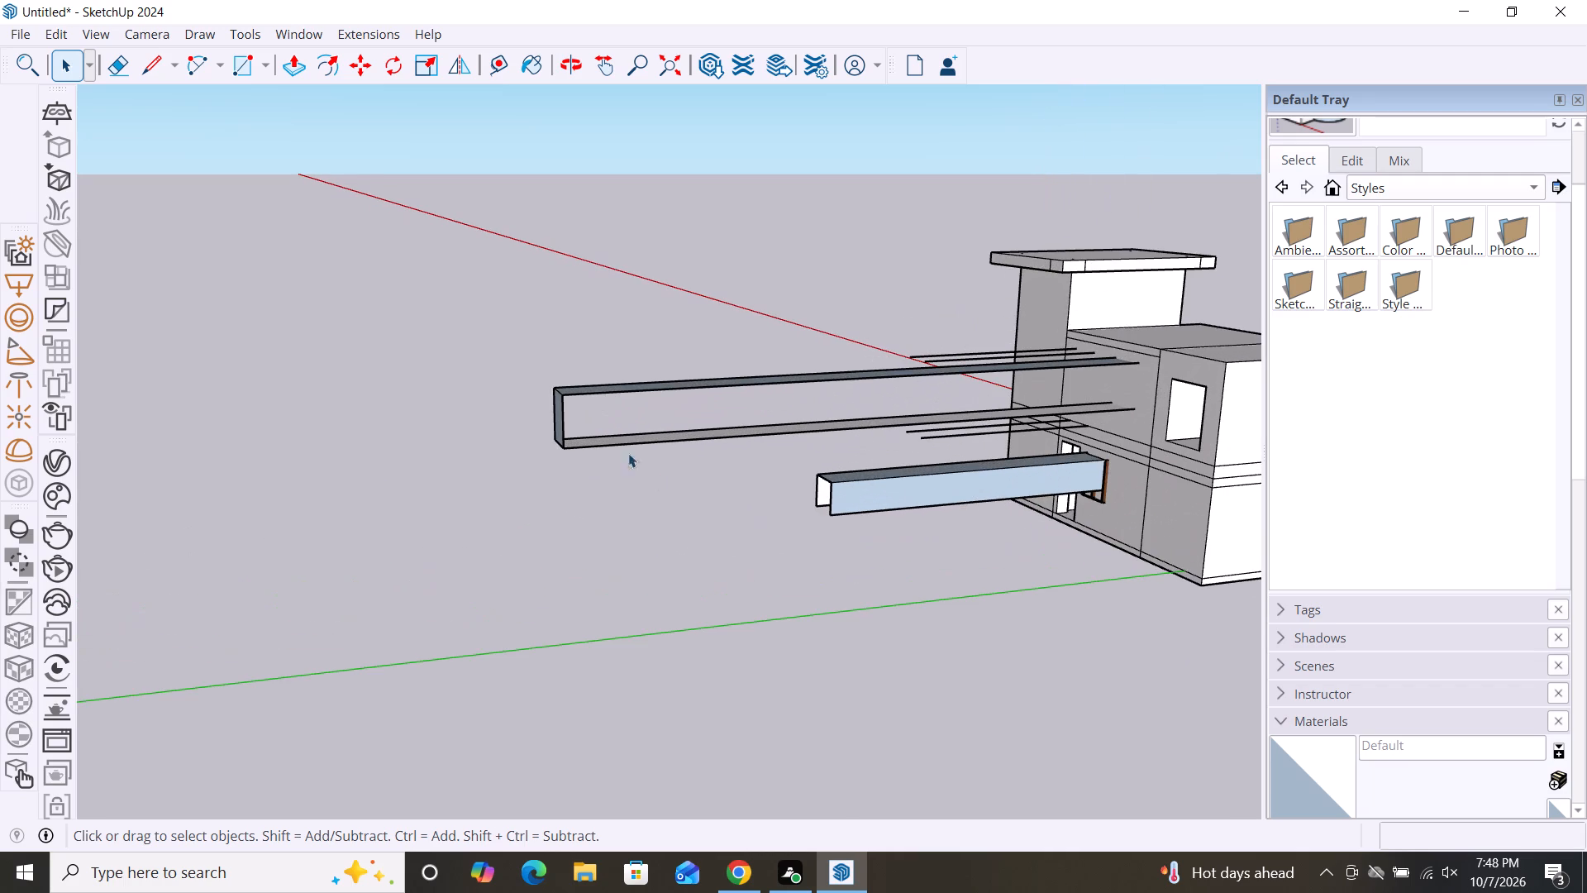
pyautogui.click(676, 441)
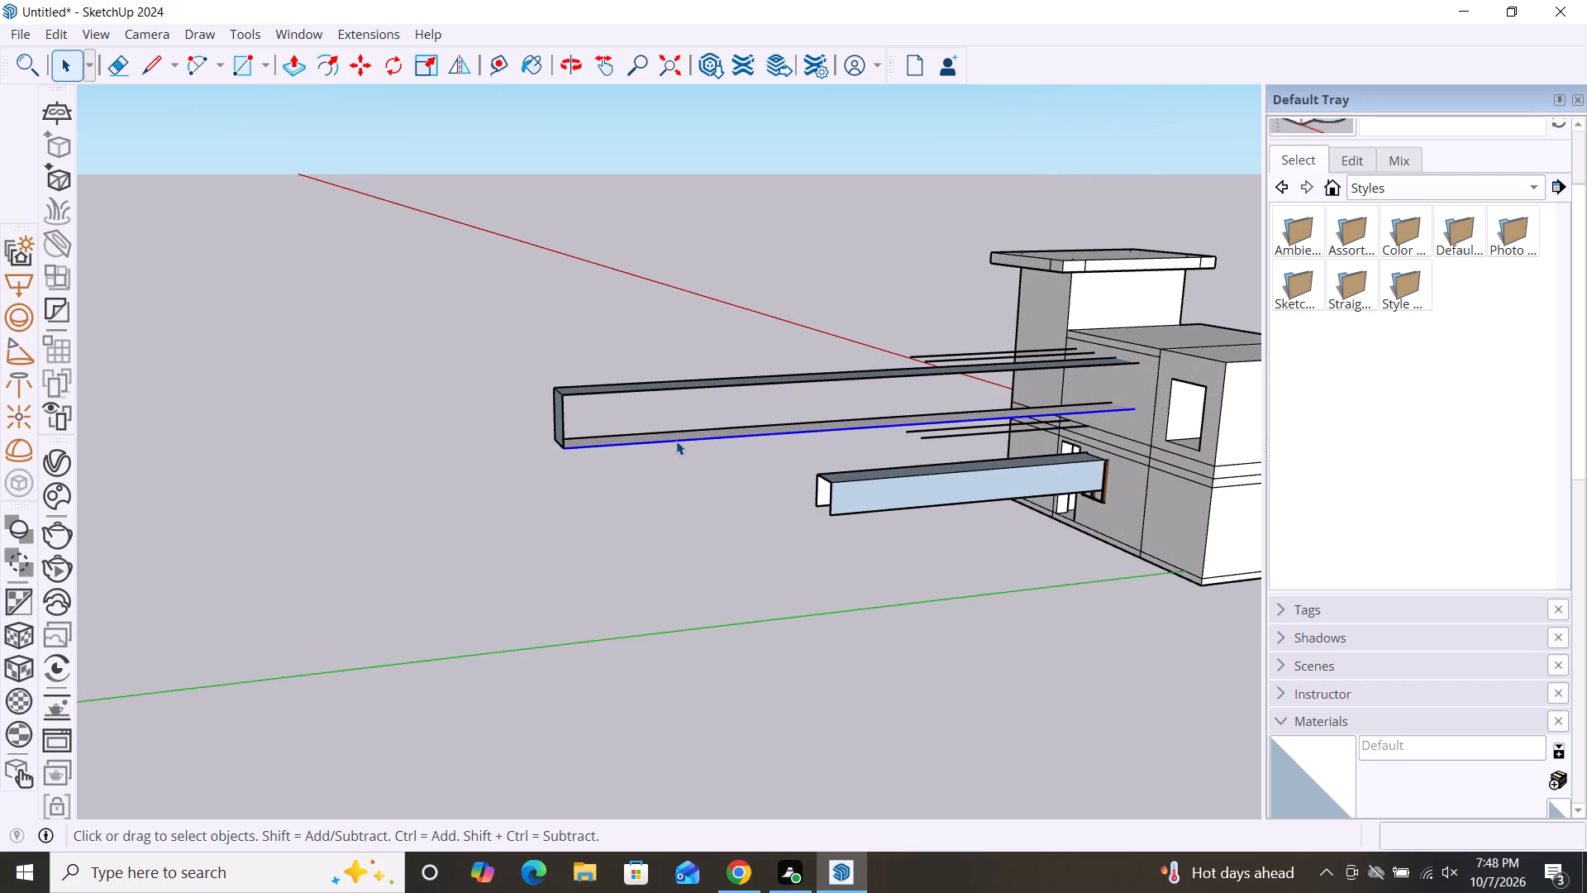
pyautogui.press('Delete')
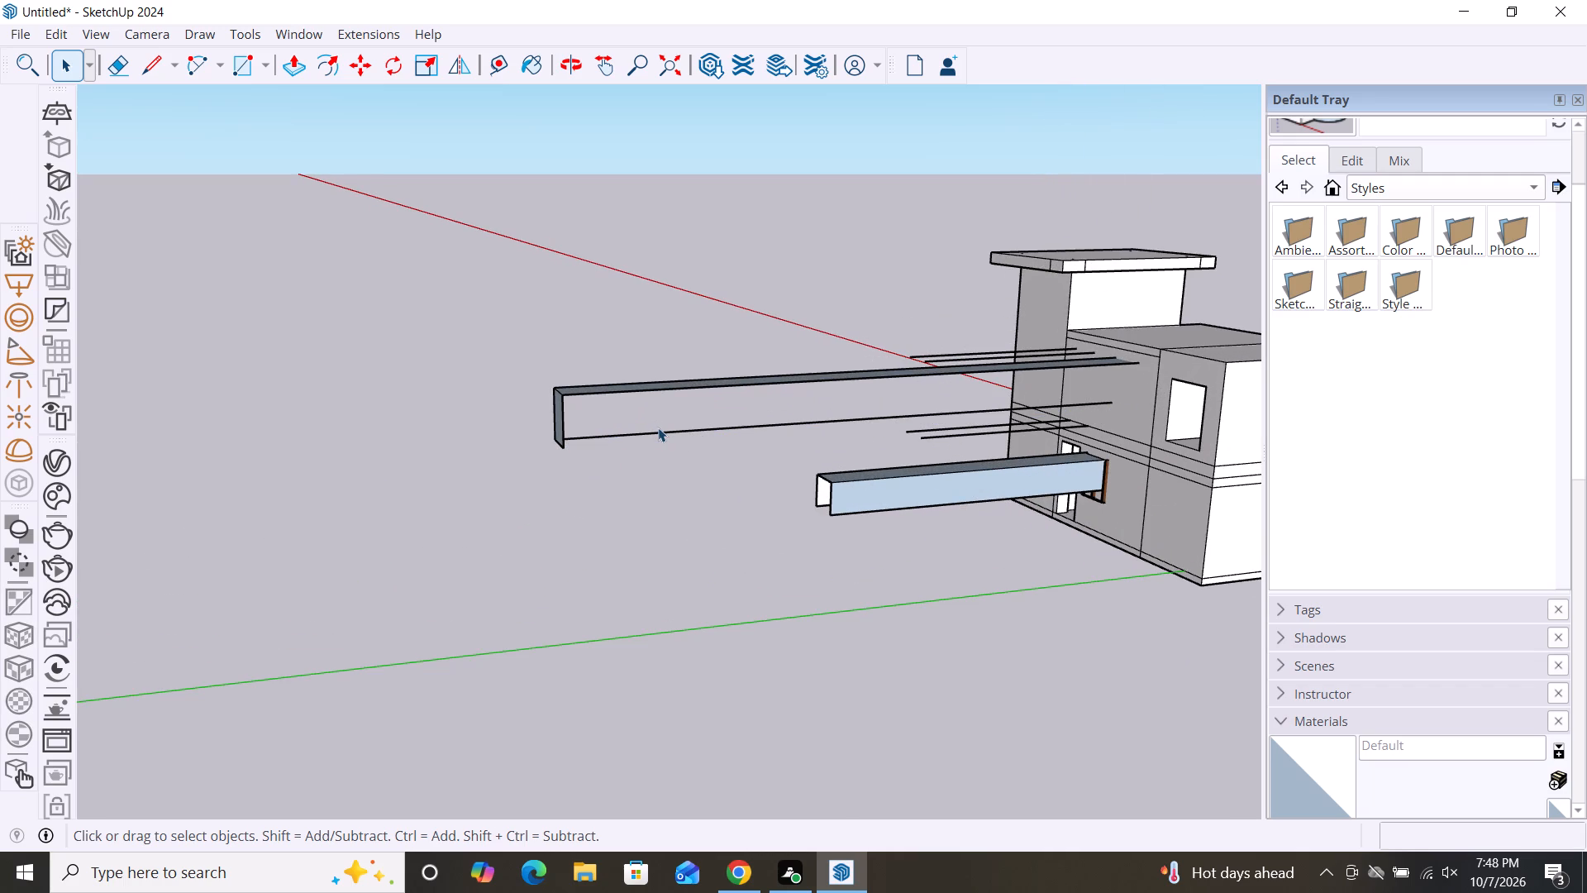
pyautogui.click(660, 431)
pyautogui.press('Delete')
pyautogui.click(560, 412)
pyautogui.press('Delete')
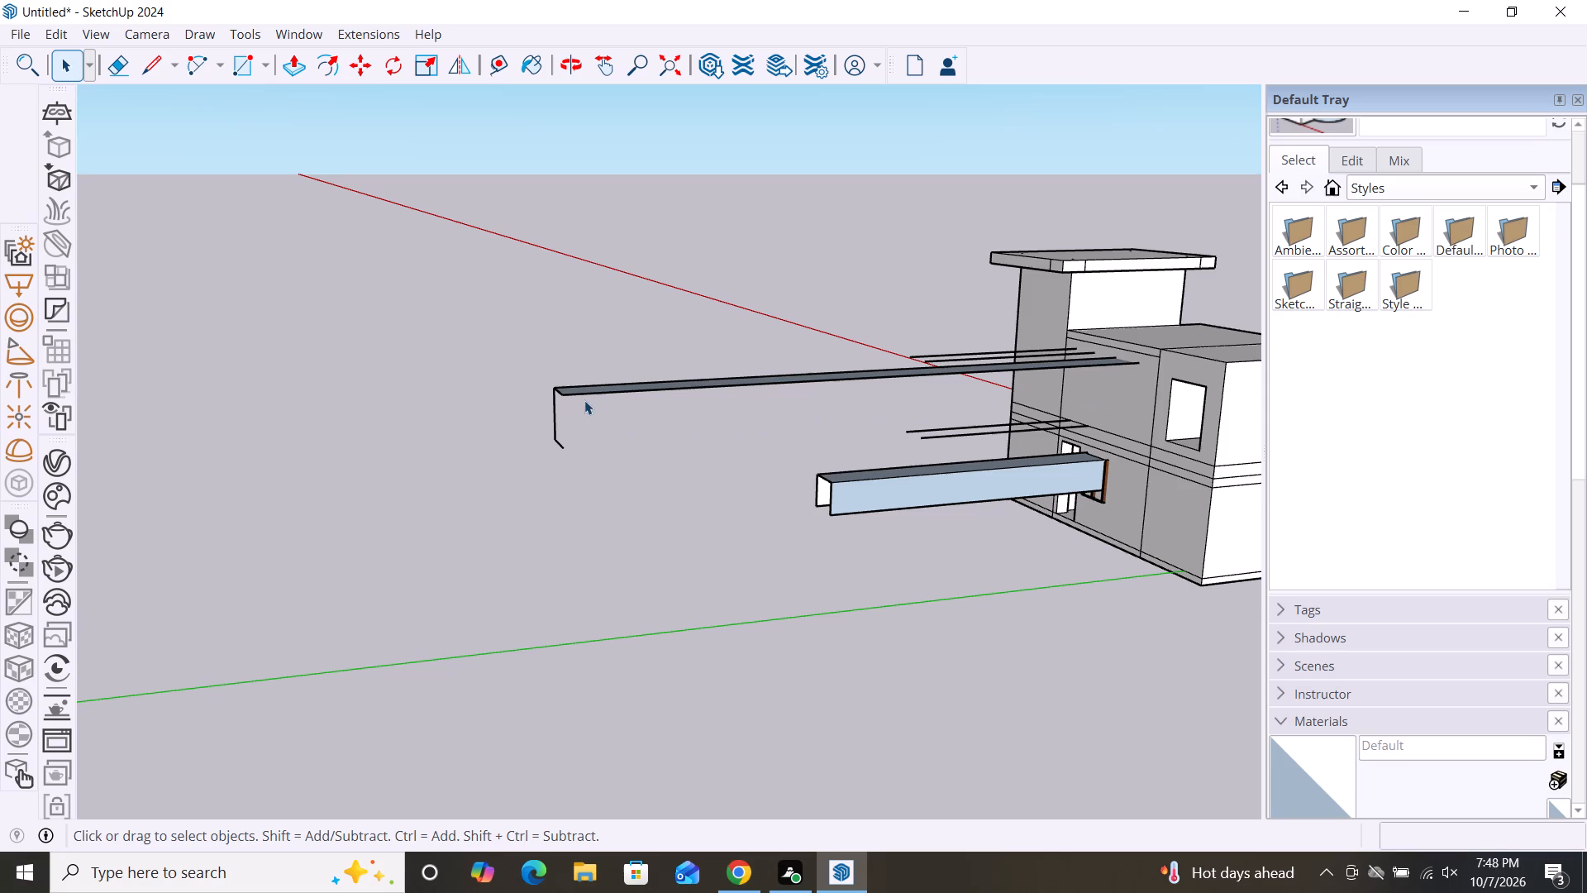
pyautogui.click(596, 392)
pyautogui.press('Delete')
pyautogui.click(551, 415)
pyautogui.press('Delete')
pyautogui.click(555, 417)
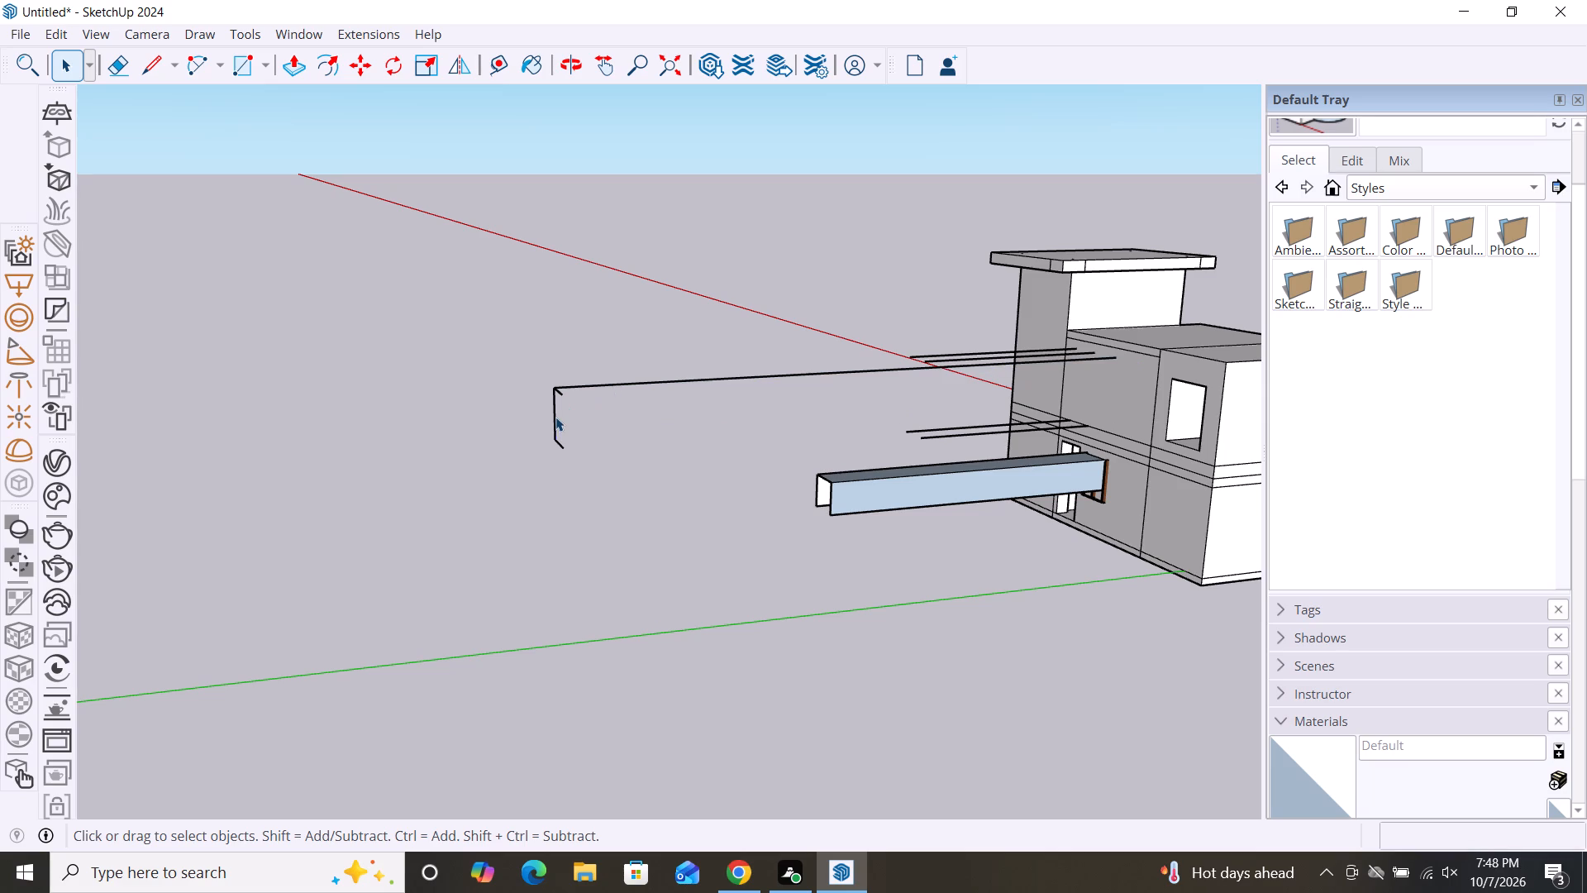
pyautogui.press('Delete')
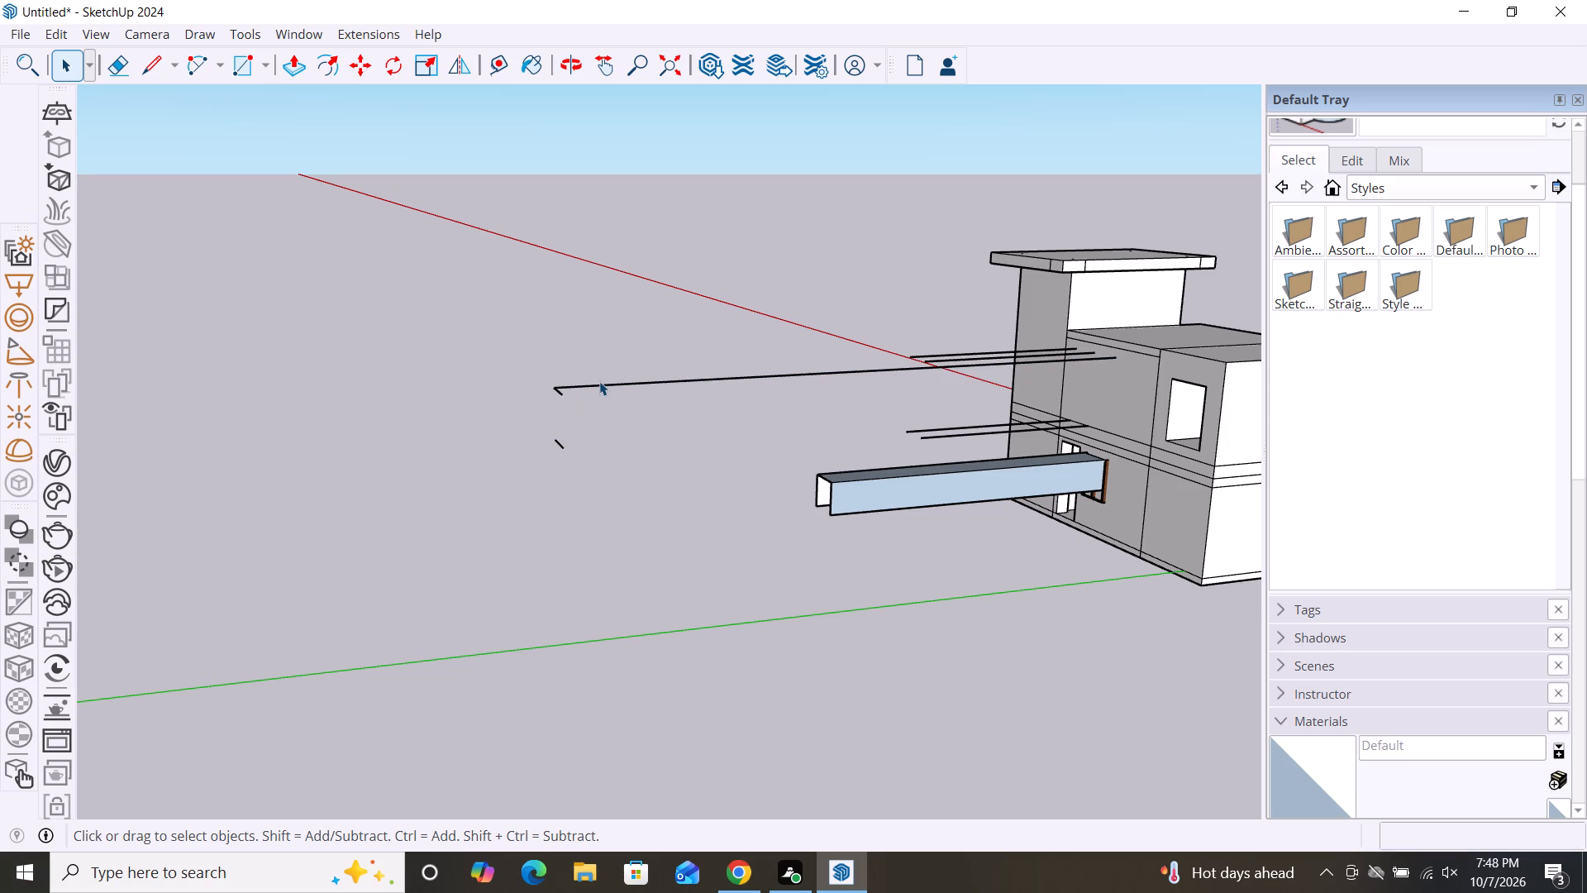
# Delete the five loose lengthwise edges still projecting from the rear of the upper storey.
pyautogui.click(599, 381)
pyautogui.scroll(-4, 383, 377)
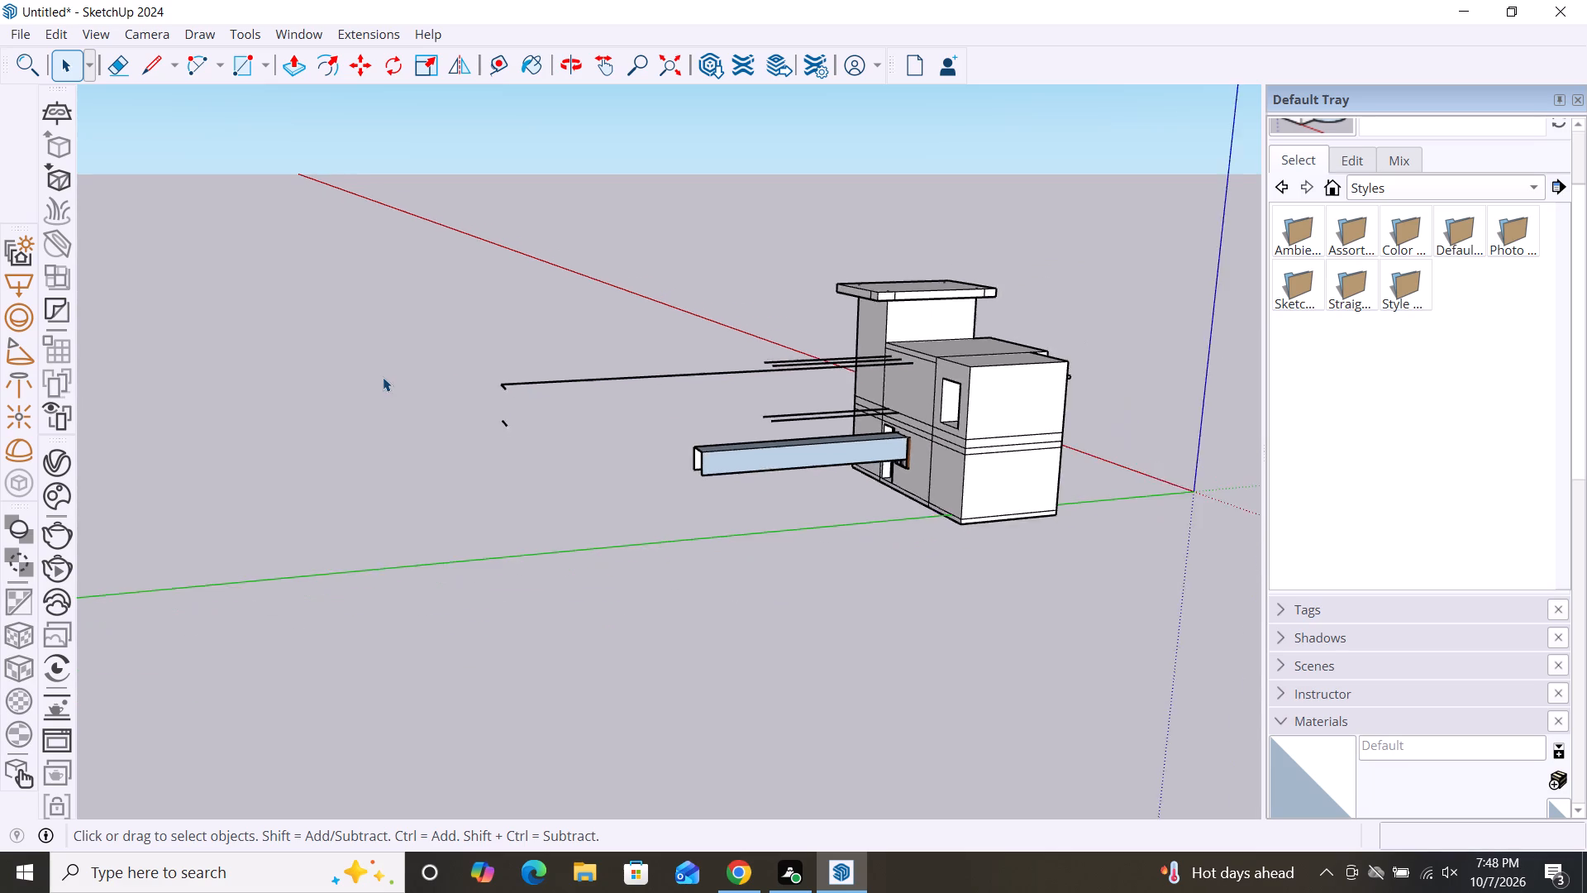
pyautogui.scroll(-3, 383, 377)
pyautogui.moveTo(711, 519); pyautogui.dragTo(936, 540, button='middle')
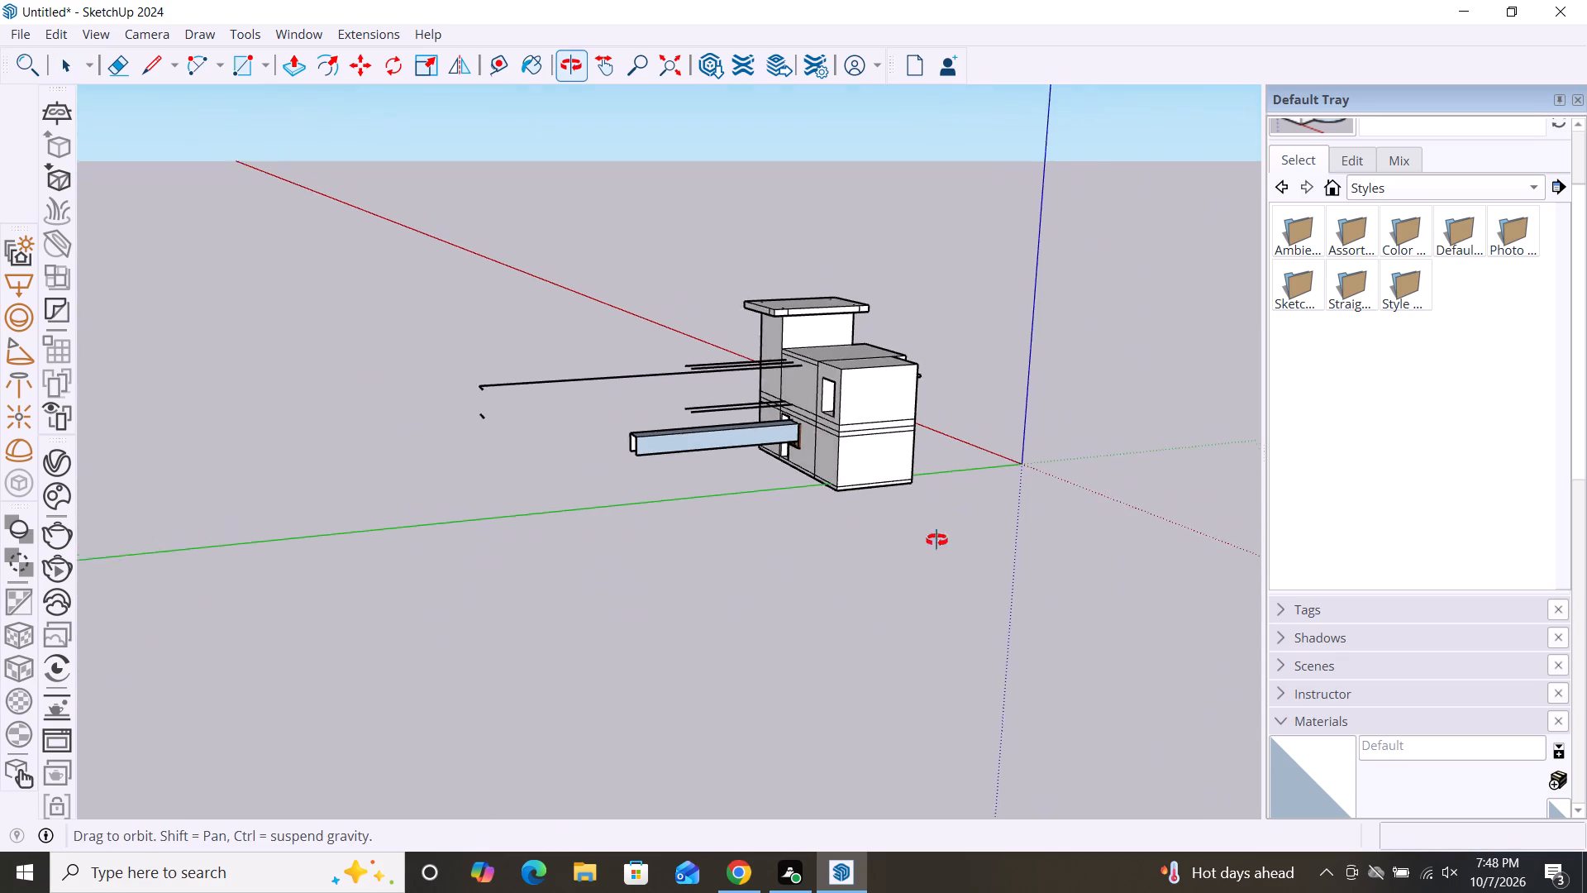
pyautogui.moveTo(936, 540); pyautogui.dragTo(1105, 566, button='middle')
pyautogui.scroll(12, 737, 399)
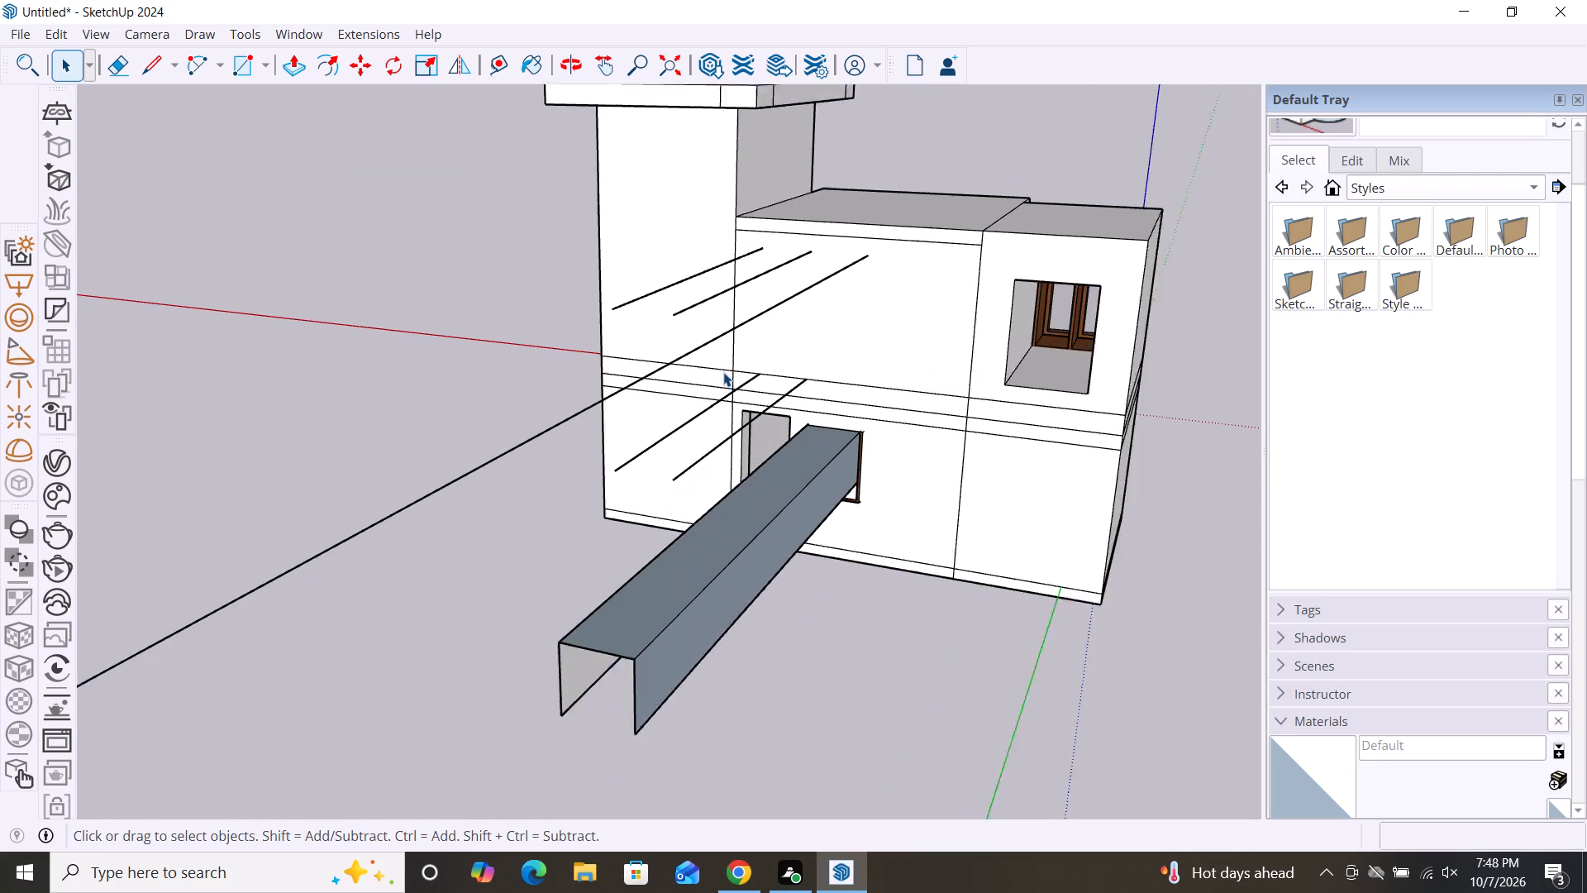
pyautogui.click(767, 305)
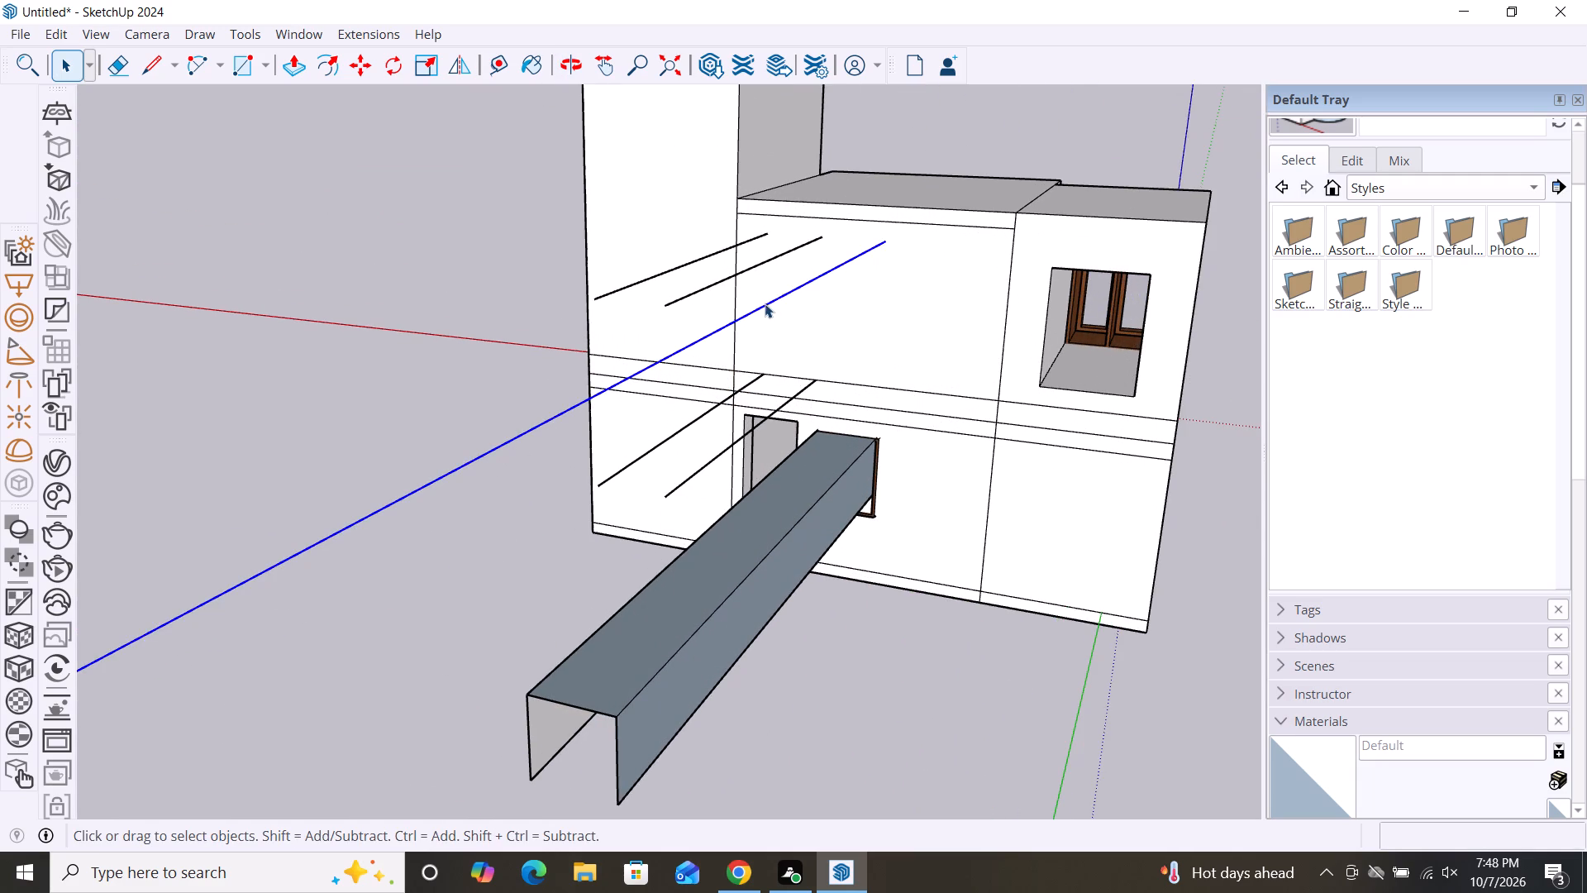
pyautogui.press('Delete')
pyautogui.click(748, 267)
pyautogui.press('Delete')
pyautogui.click(721, 252)
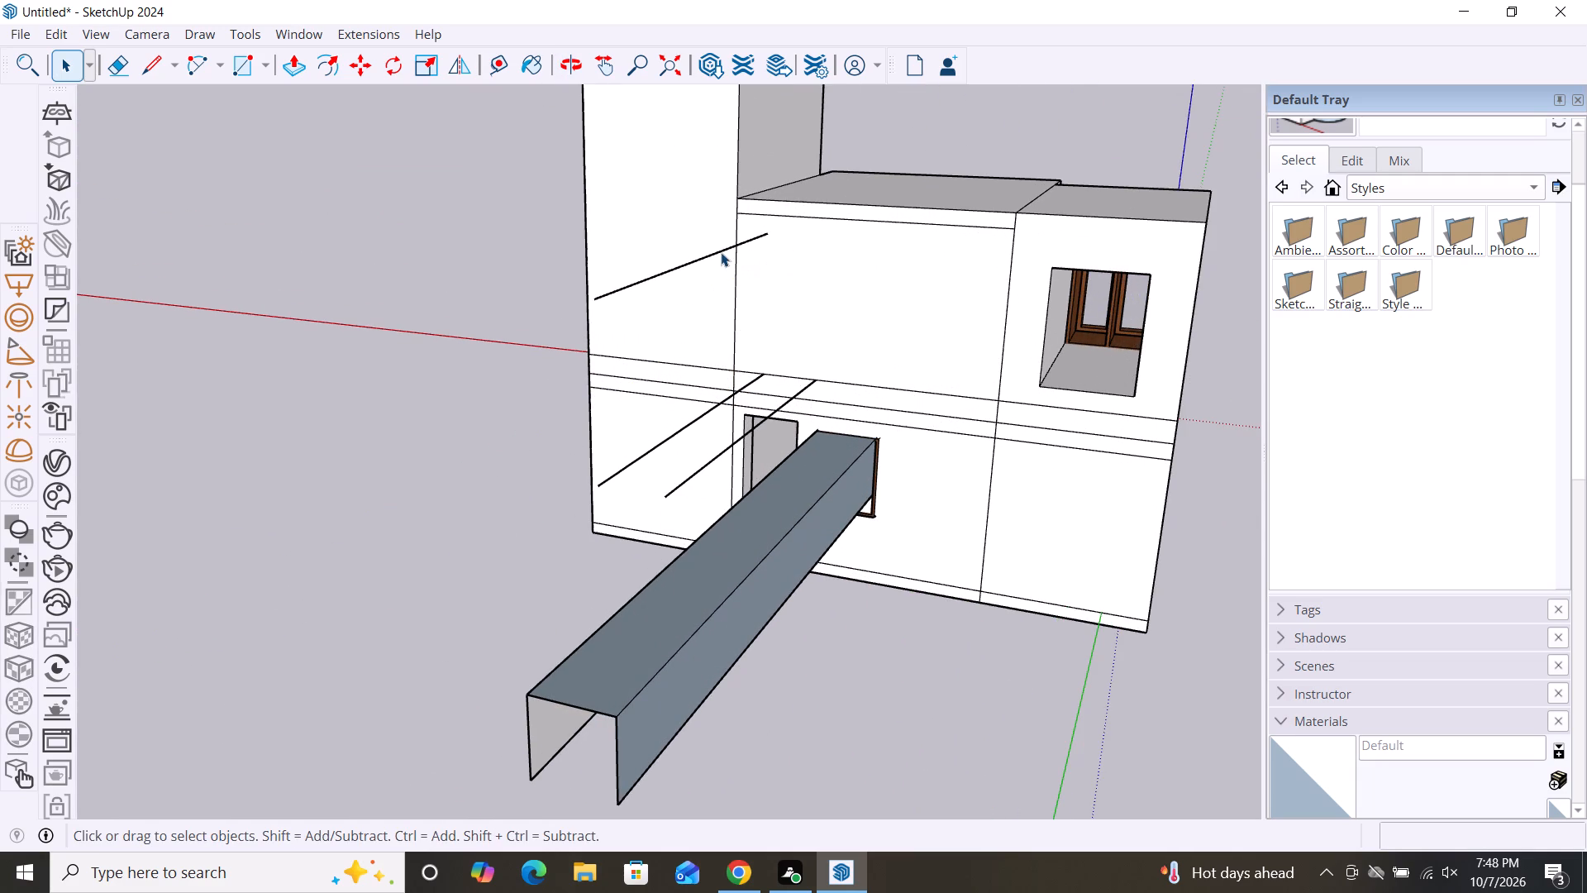
pyautogui.press('Delete')
pyautogui.click(772, 414)
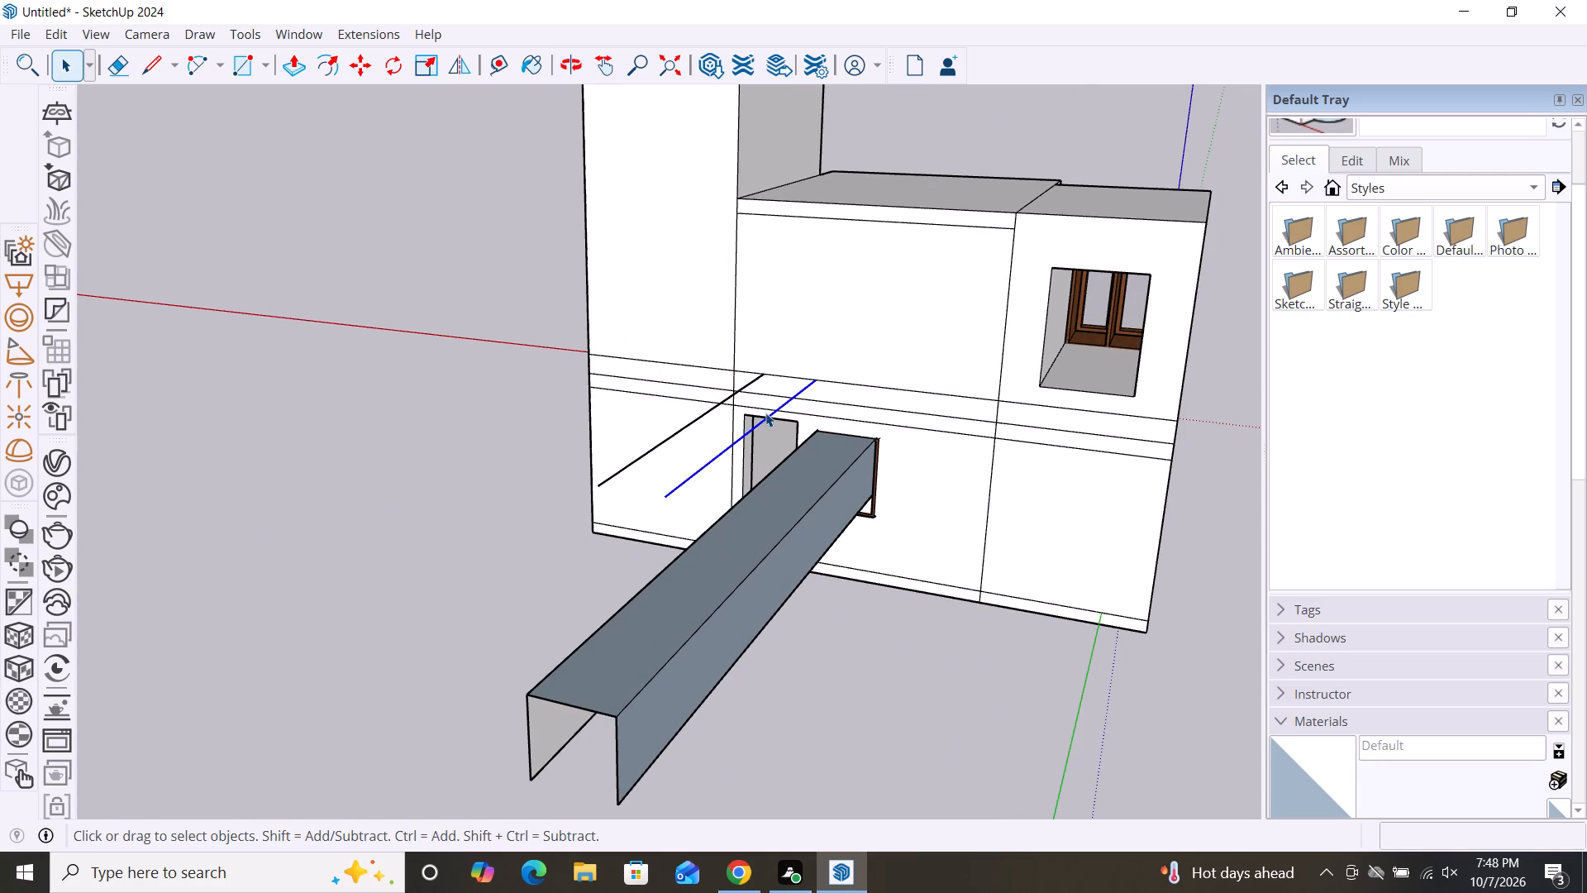
pyautogui.press('Delete')
pyautogui.click(705, 411)
pyautogui.press('Delete')
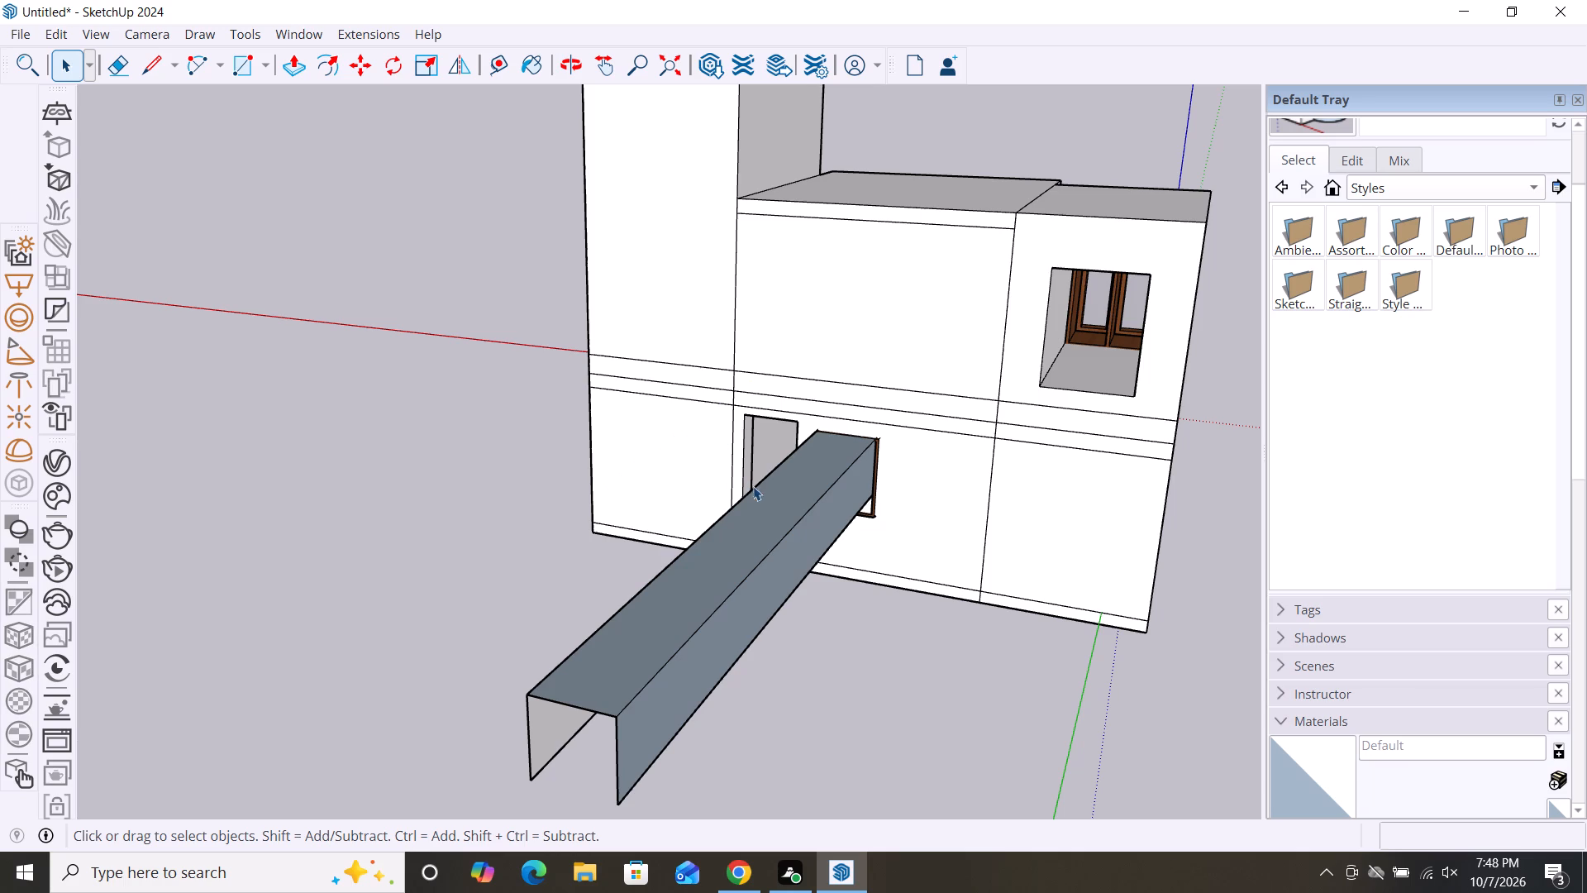
# Delete the top and side faces of the short lower extrusion covering the ground-floor window at the rear.
pyautogui.click(762, 500)
pyautogui.press('Delete')
pyautogui.doubleClick(789, 541)
pyautogui.press('Delete')
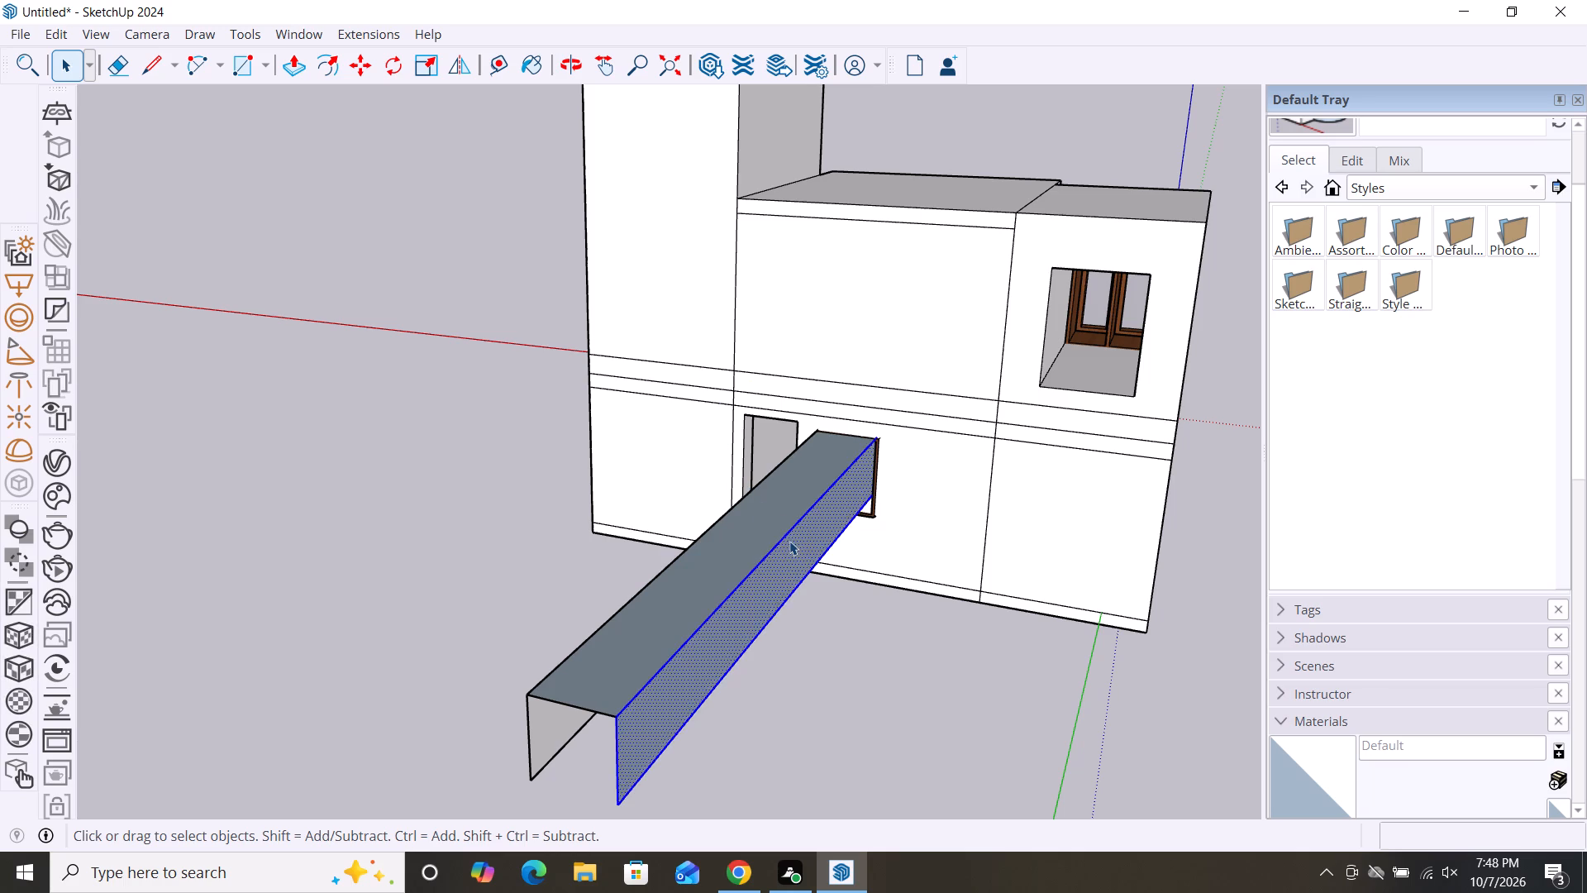
pyautogui.click(766, 525)
pyautogui.press('Delete')
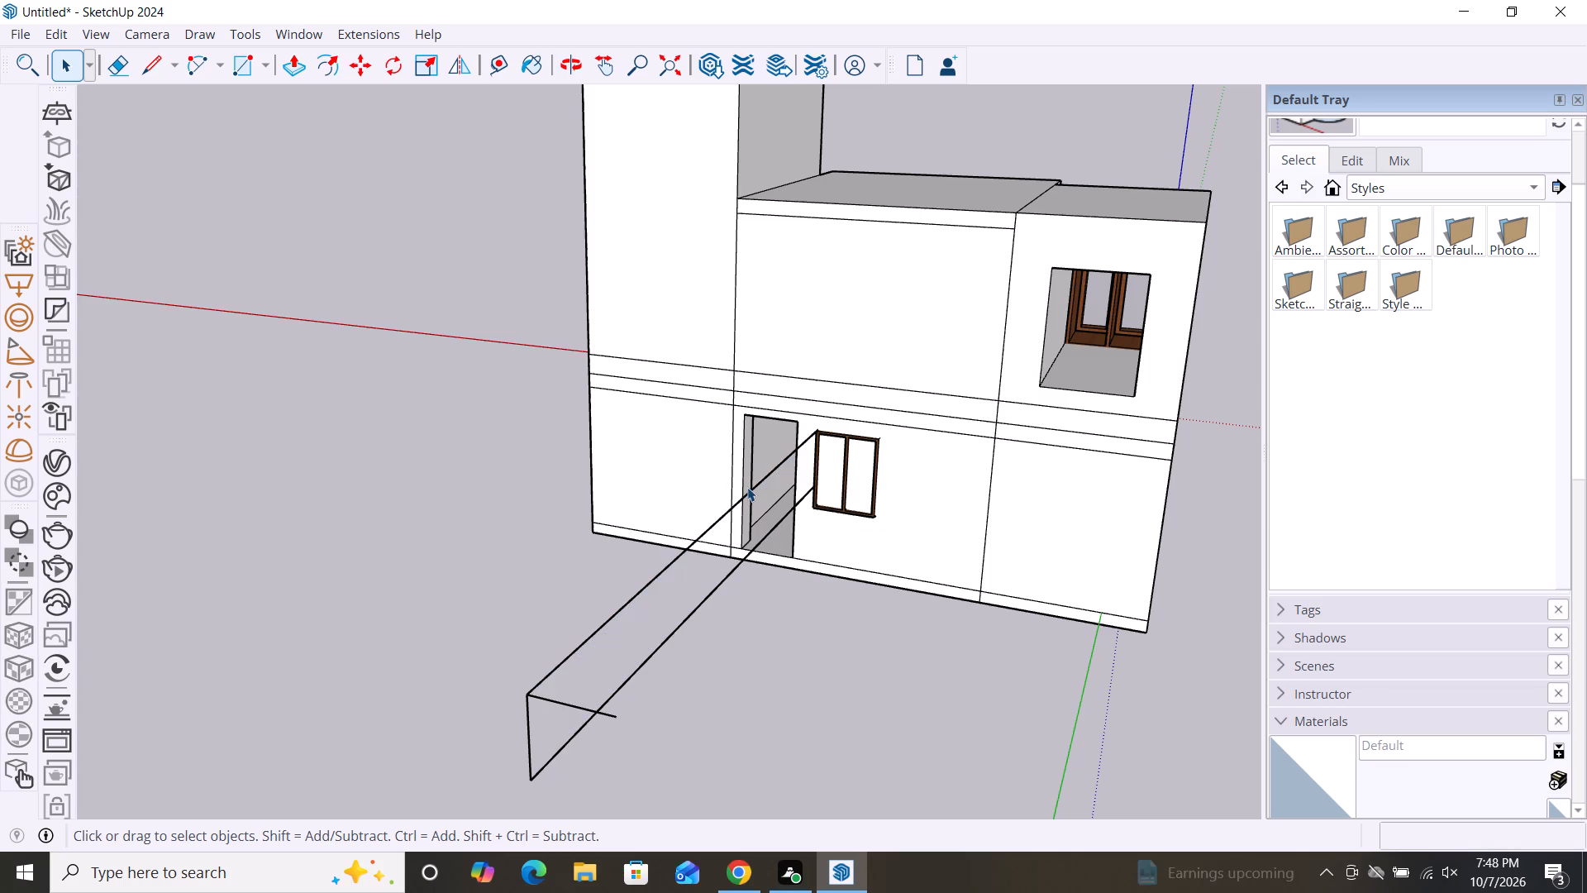
# Delete the leftover lengthwise and end edges of the short lower extrusion behind the house.
pyautogui.click(751, 492)
pyautogui.press('Delete')
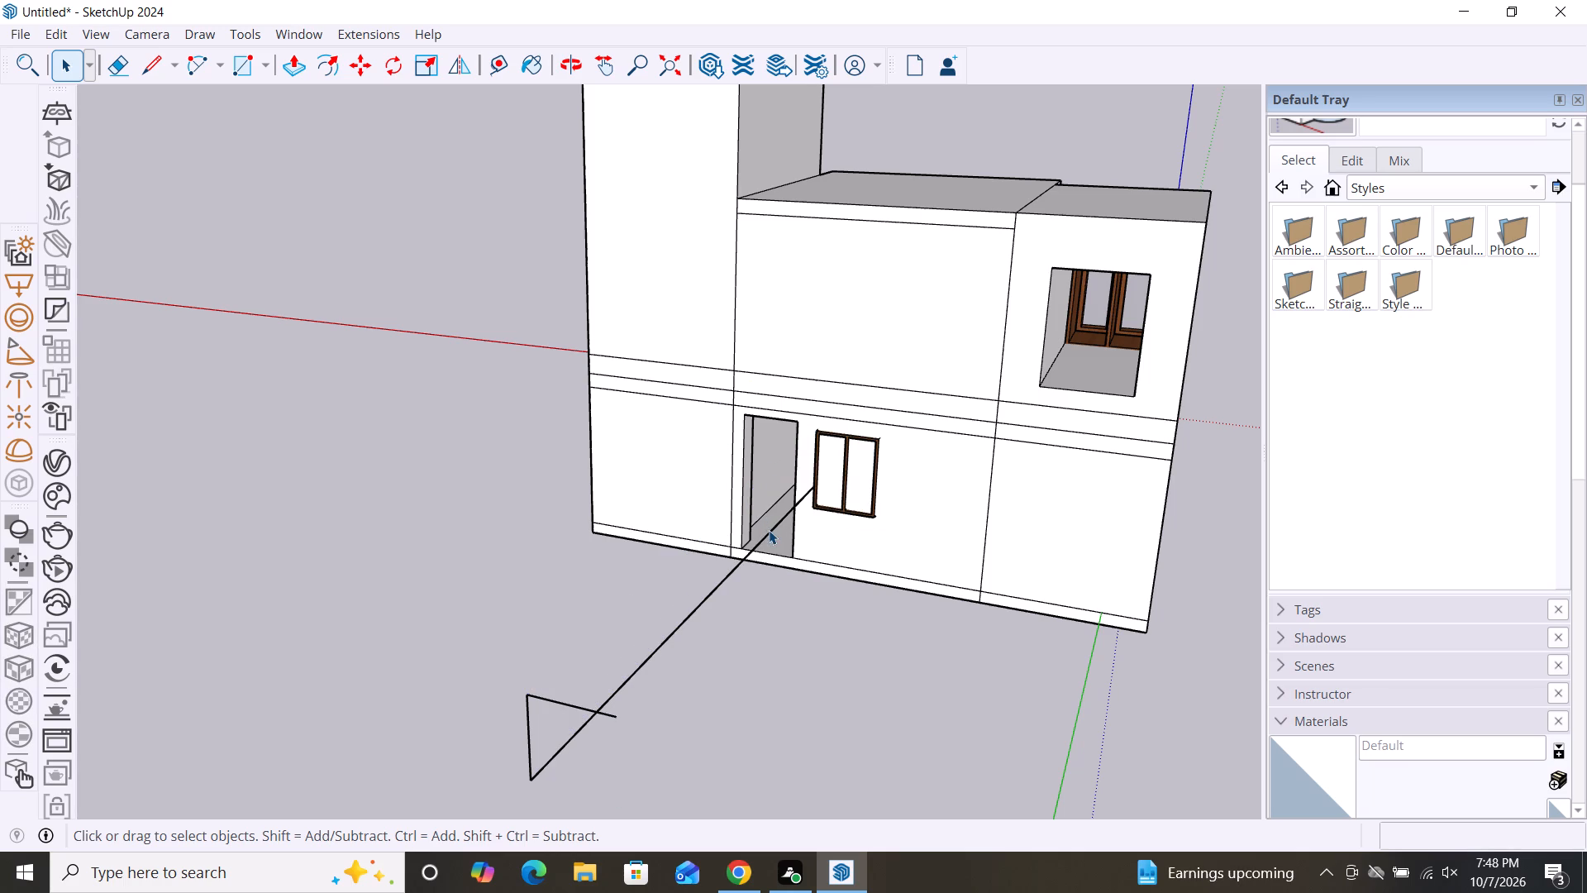
pyautogui.click(769, 530)
pyautogui.press('Delete')
pyautogui.doubleClick(603, 713)
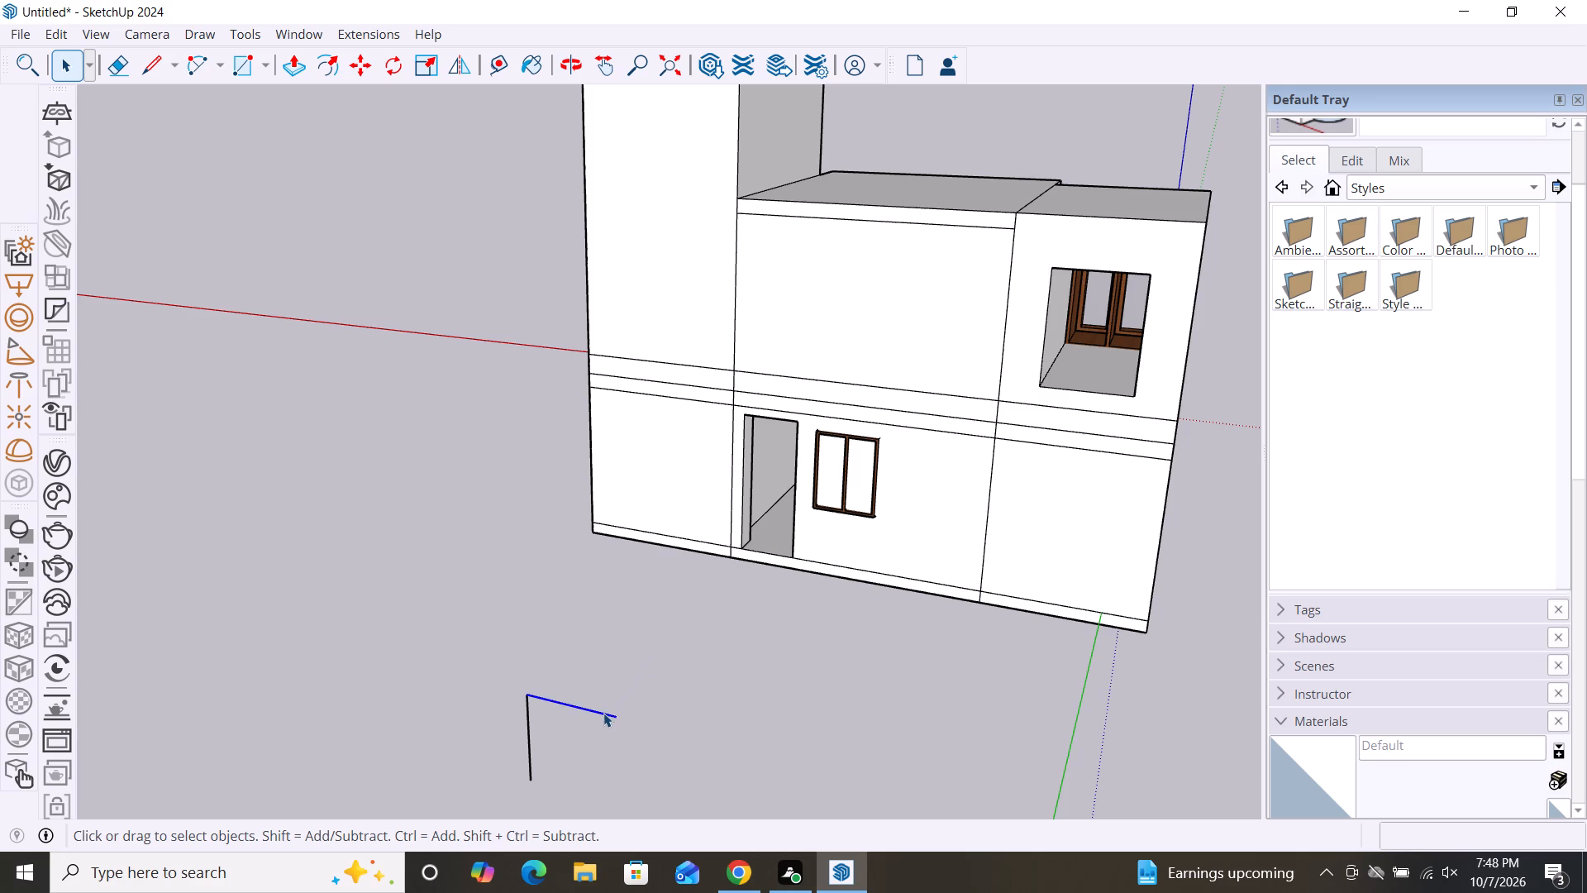
pyautogui.press('Delete')
pyautogui.click(531, 768)
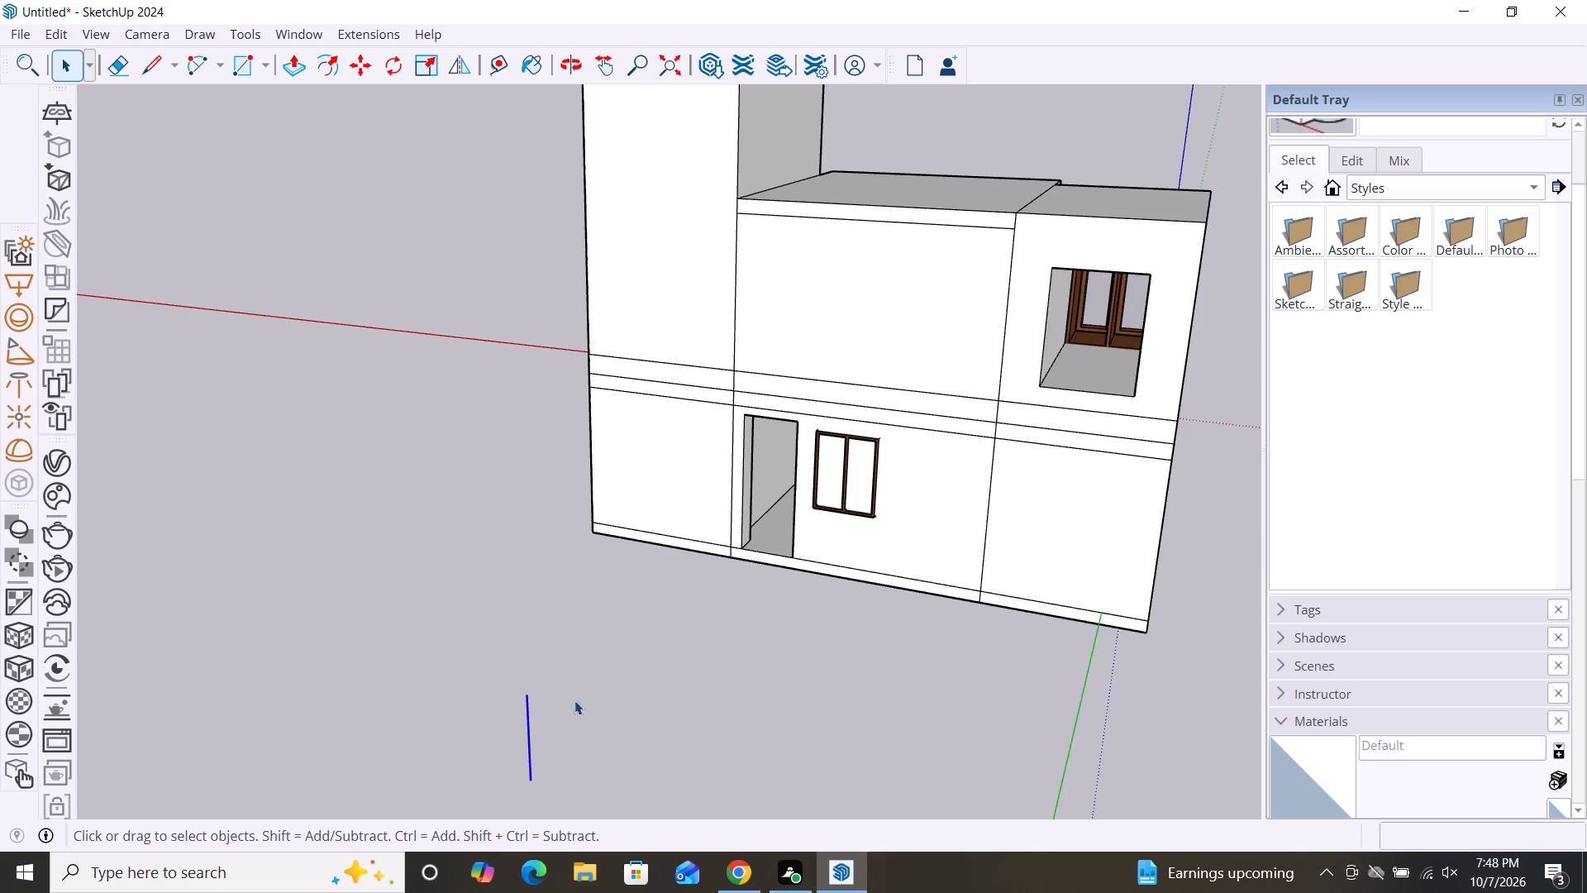
pyautogui.press('Delete')
# Inspect the house from the rear around to the front facade to check the cleaned-up model.
pyautogui.scroll(-8, 644, 600)
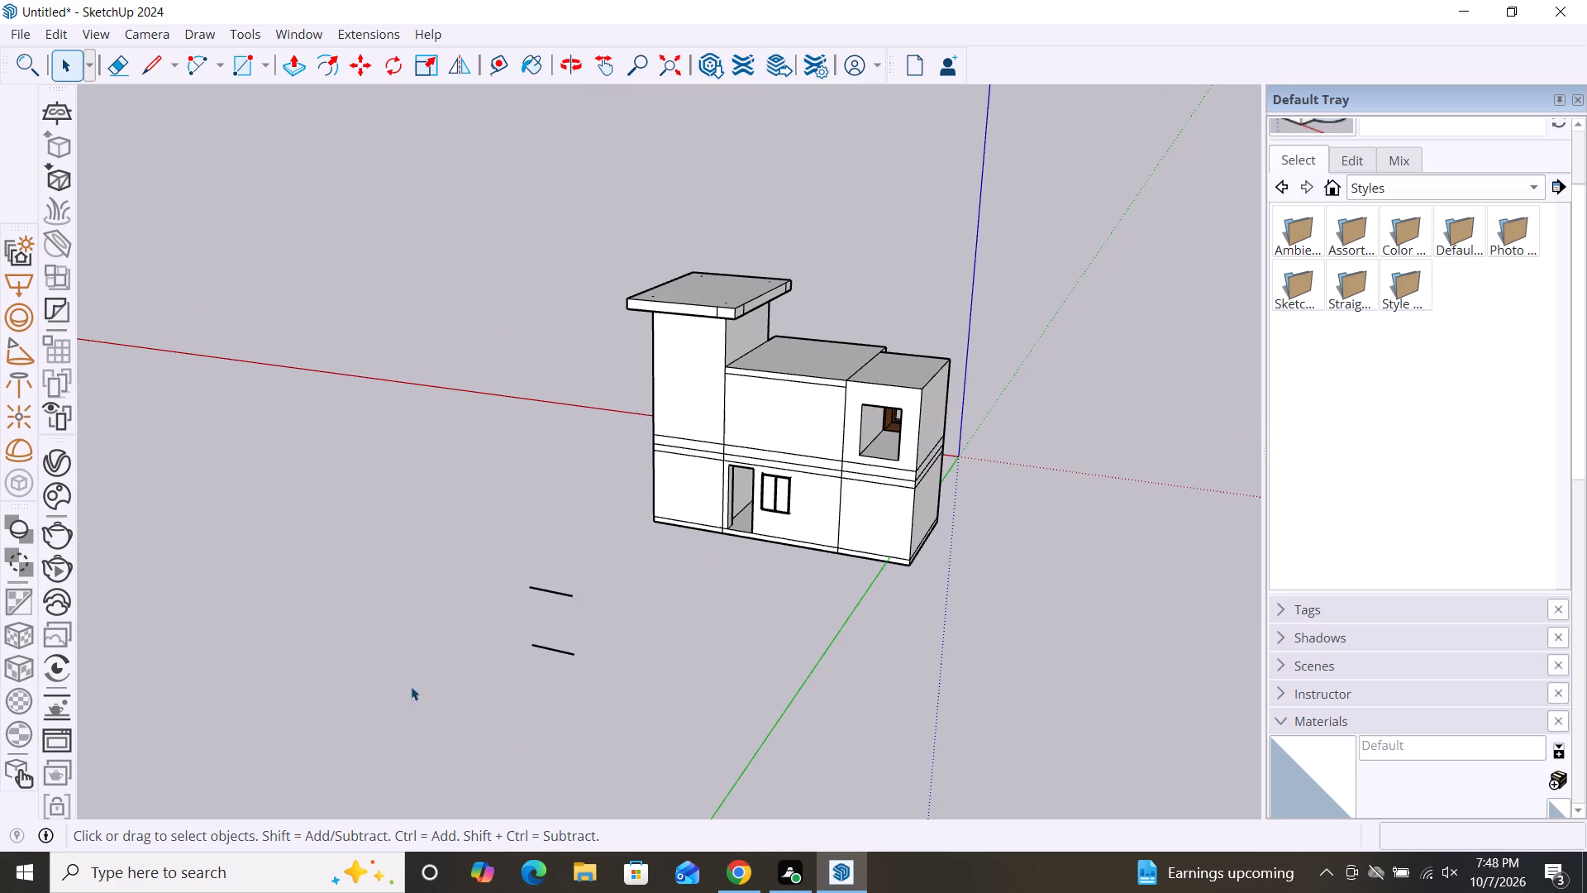
pyautogui.moveTo(1012, 635); pyautogui.dragTo(461, 633, button='middle')
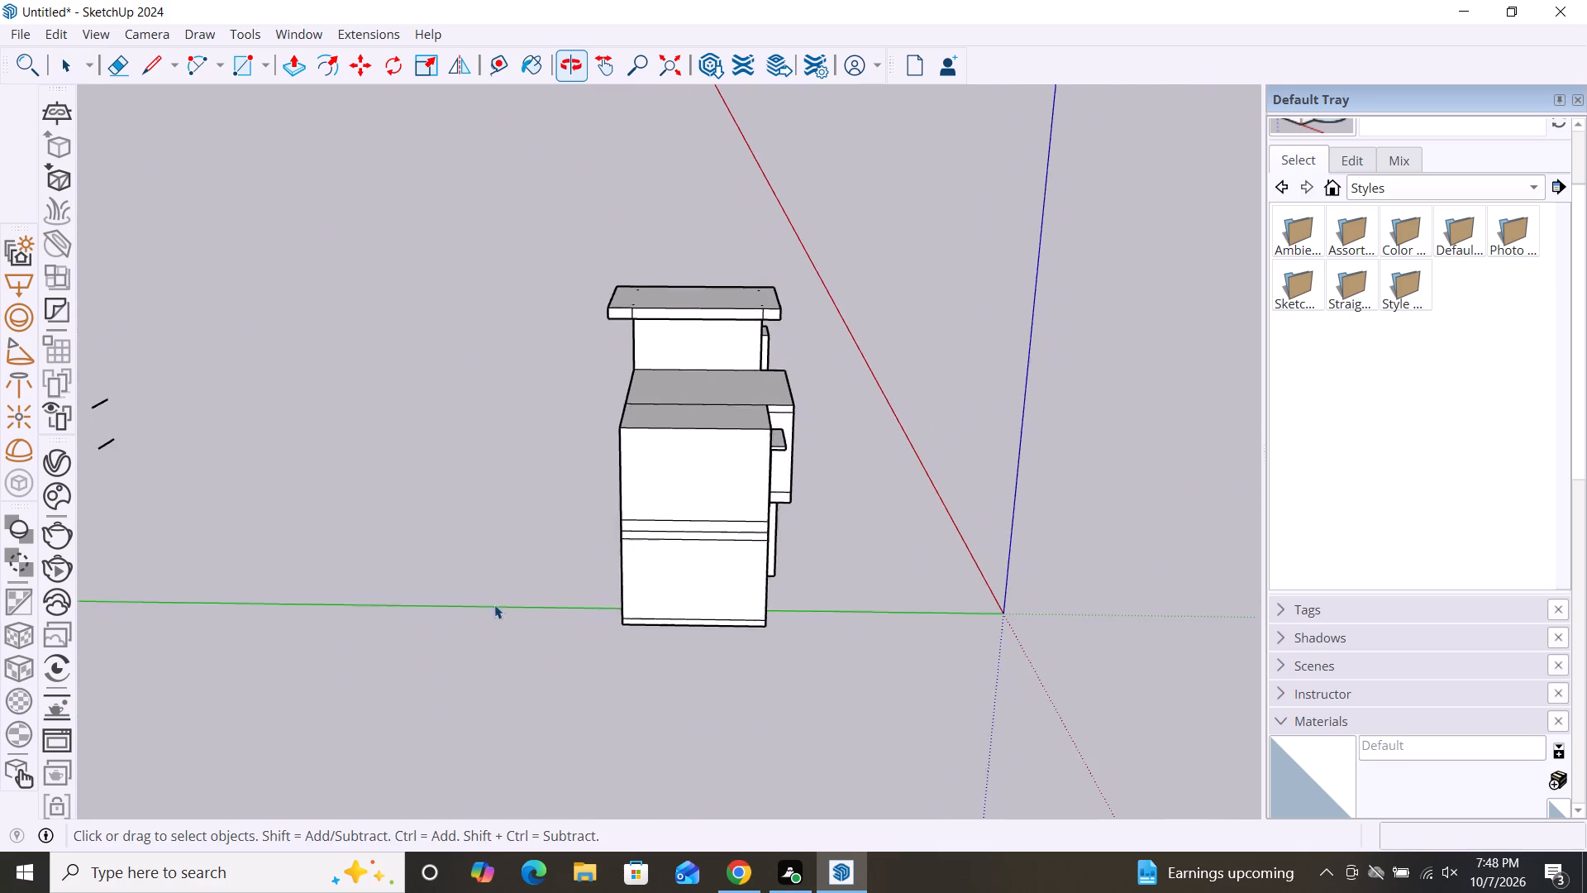
pyautogui.moveTo(884, 644); pyautogui.dragTo(404, 585, button='middle')
pyautogui.moveTo(900, 515); pyautogui.dragTo(546, 543, button='middle')
pyautogui.scroll(4, 582, 492)
pyautogui.scroll(-1, 712, 194)
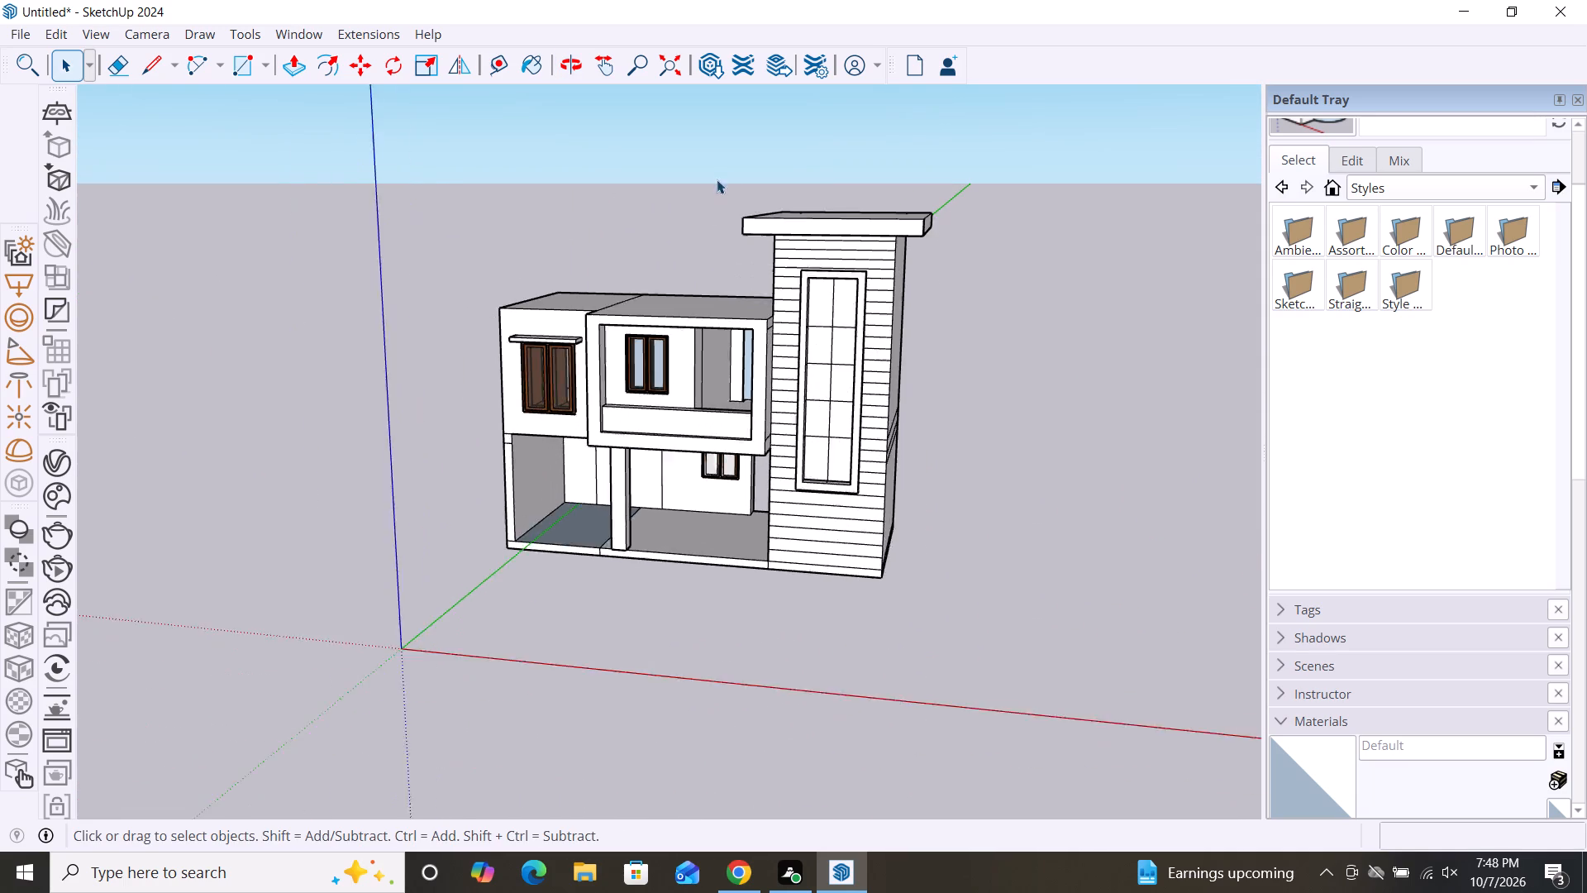
pyautogui.scroll(-1, 717, 179)
pyautogui.moveTo(808, 518); pyautogui.dragTo(898, 513, button='middle')
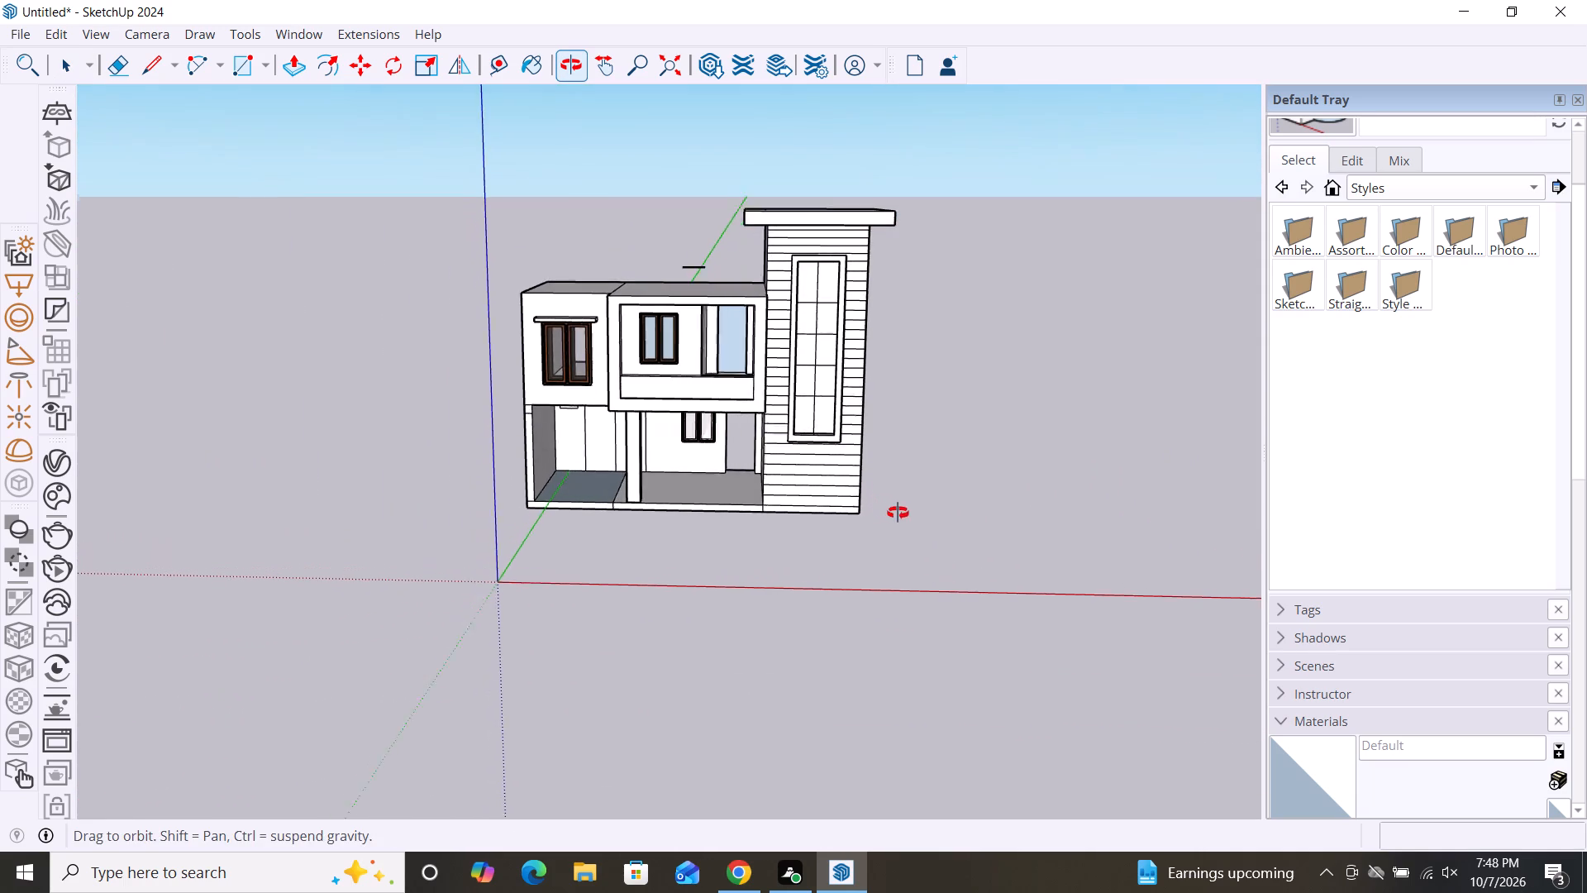
pyautogui.moveTo(898, 513); pyautogui.dragTo(899, 513, button='middle')
pyautogui.scroll(-2, 771, 336)
pyautogui.scroll(6, 710, 445)
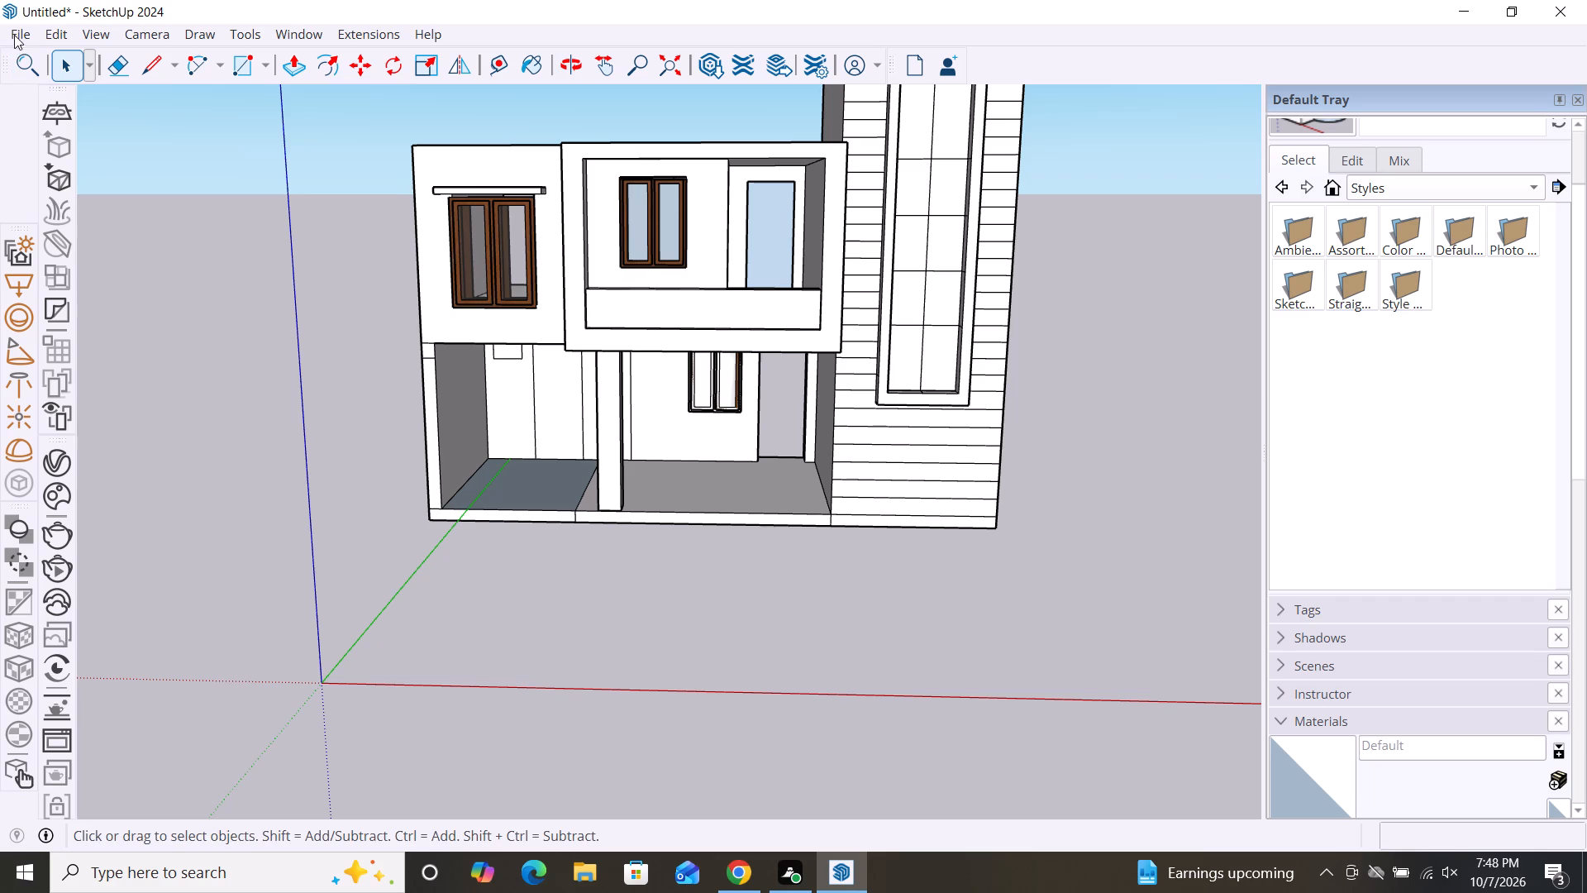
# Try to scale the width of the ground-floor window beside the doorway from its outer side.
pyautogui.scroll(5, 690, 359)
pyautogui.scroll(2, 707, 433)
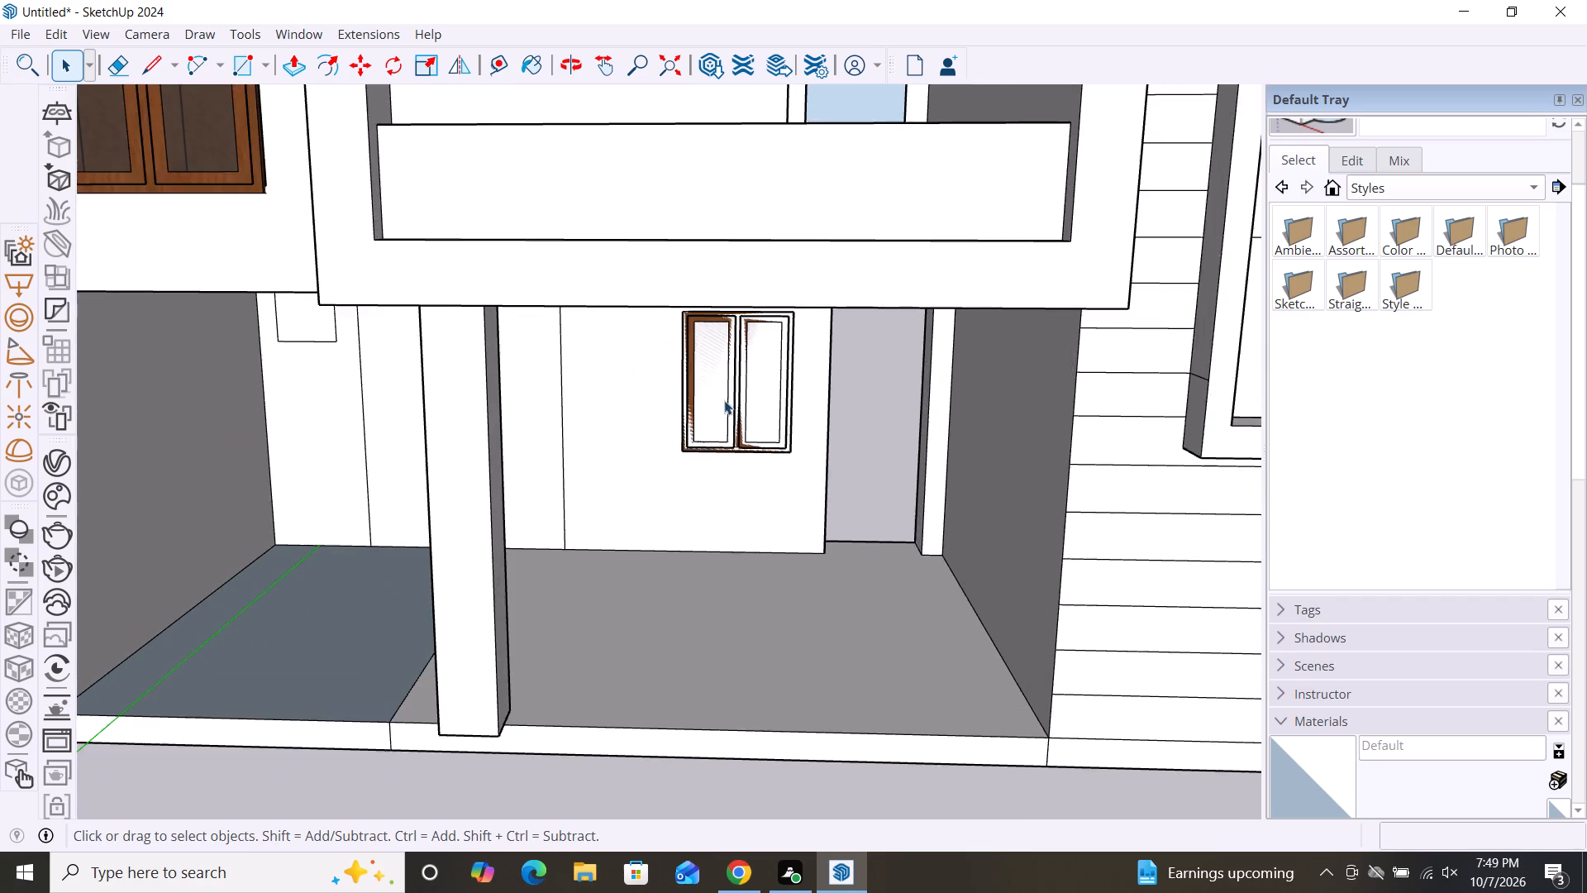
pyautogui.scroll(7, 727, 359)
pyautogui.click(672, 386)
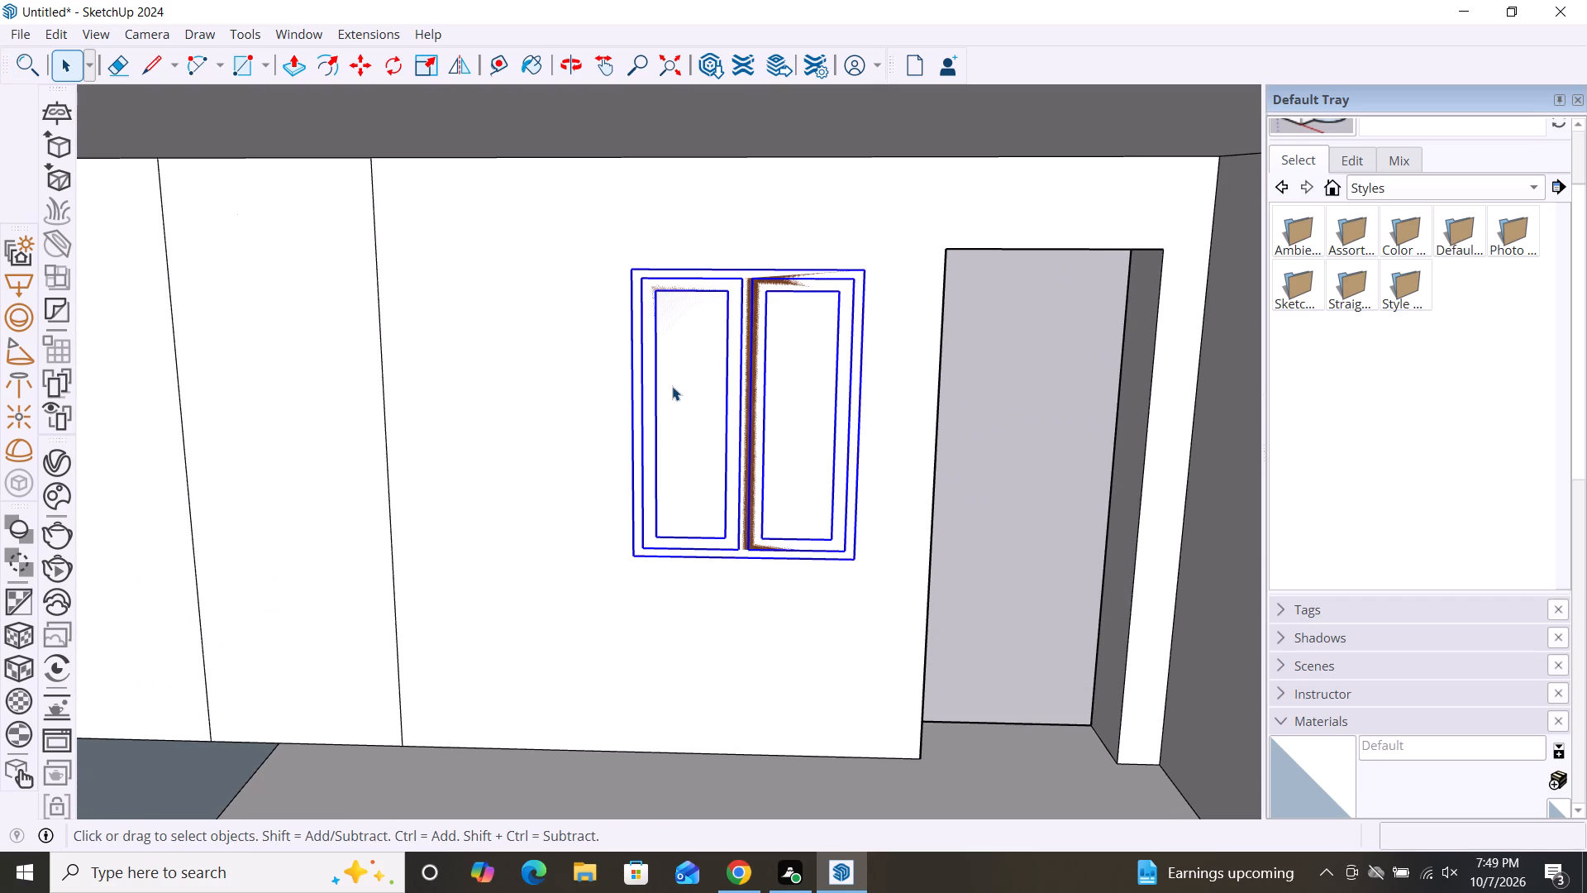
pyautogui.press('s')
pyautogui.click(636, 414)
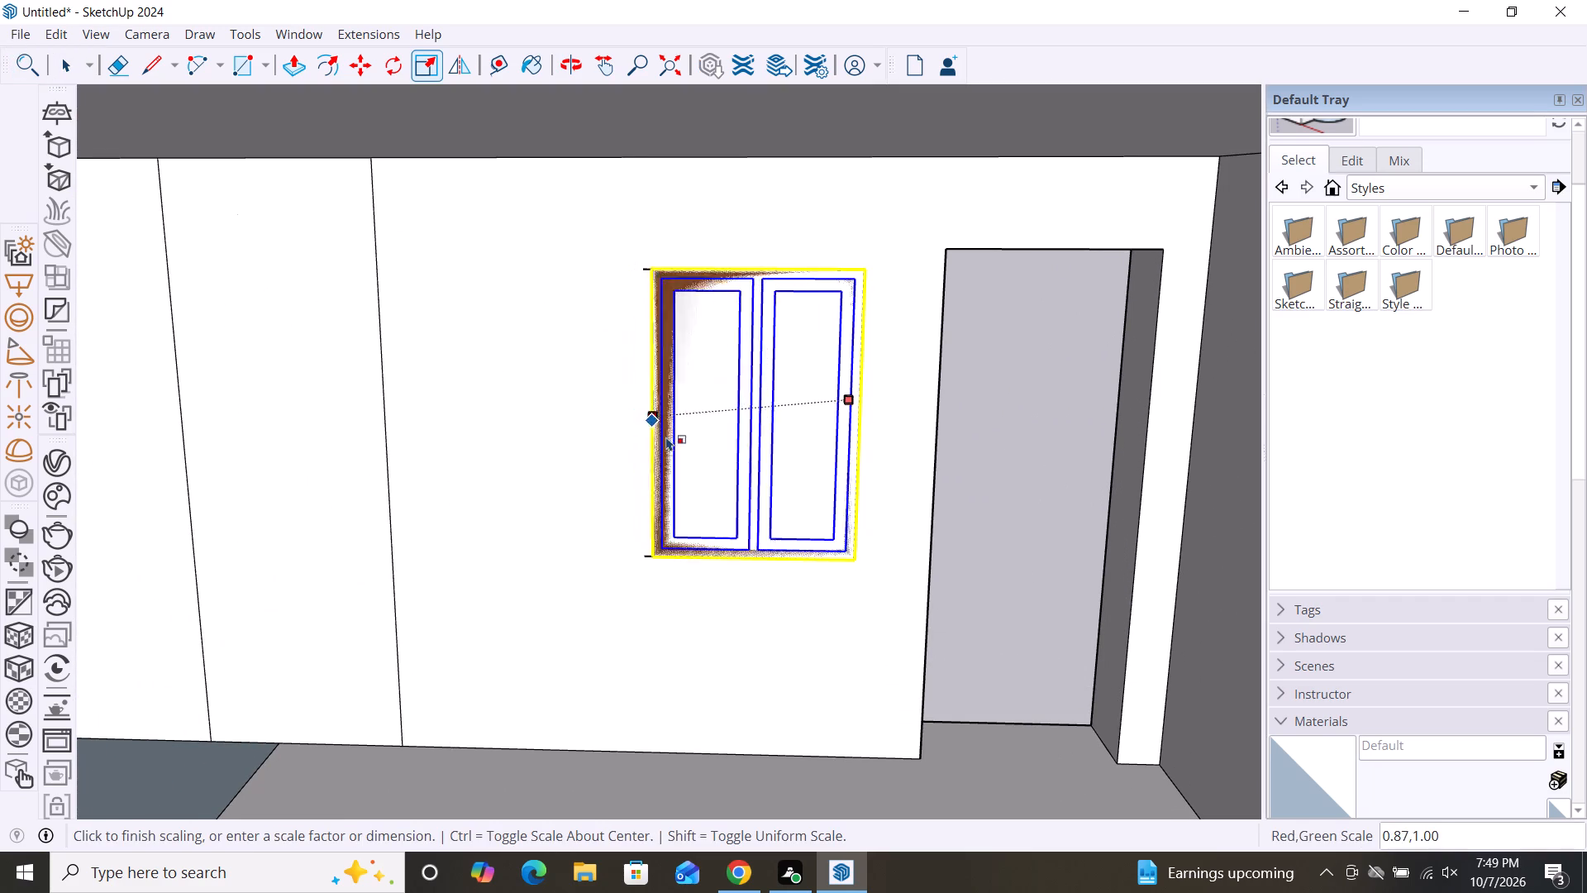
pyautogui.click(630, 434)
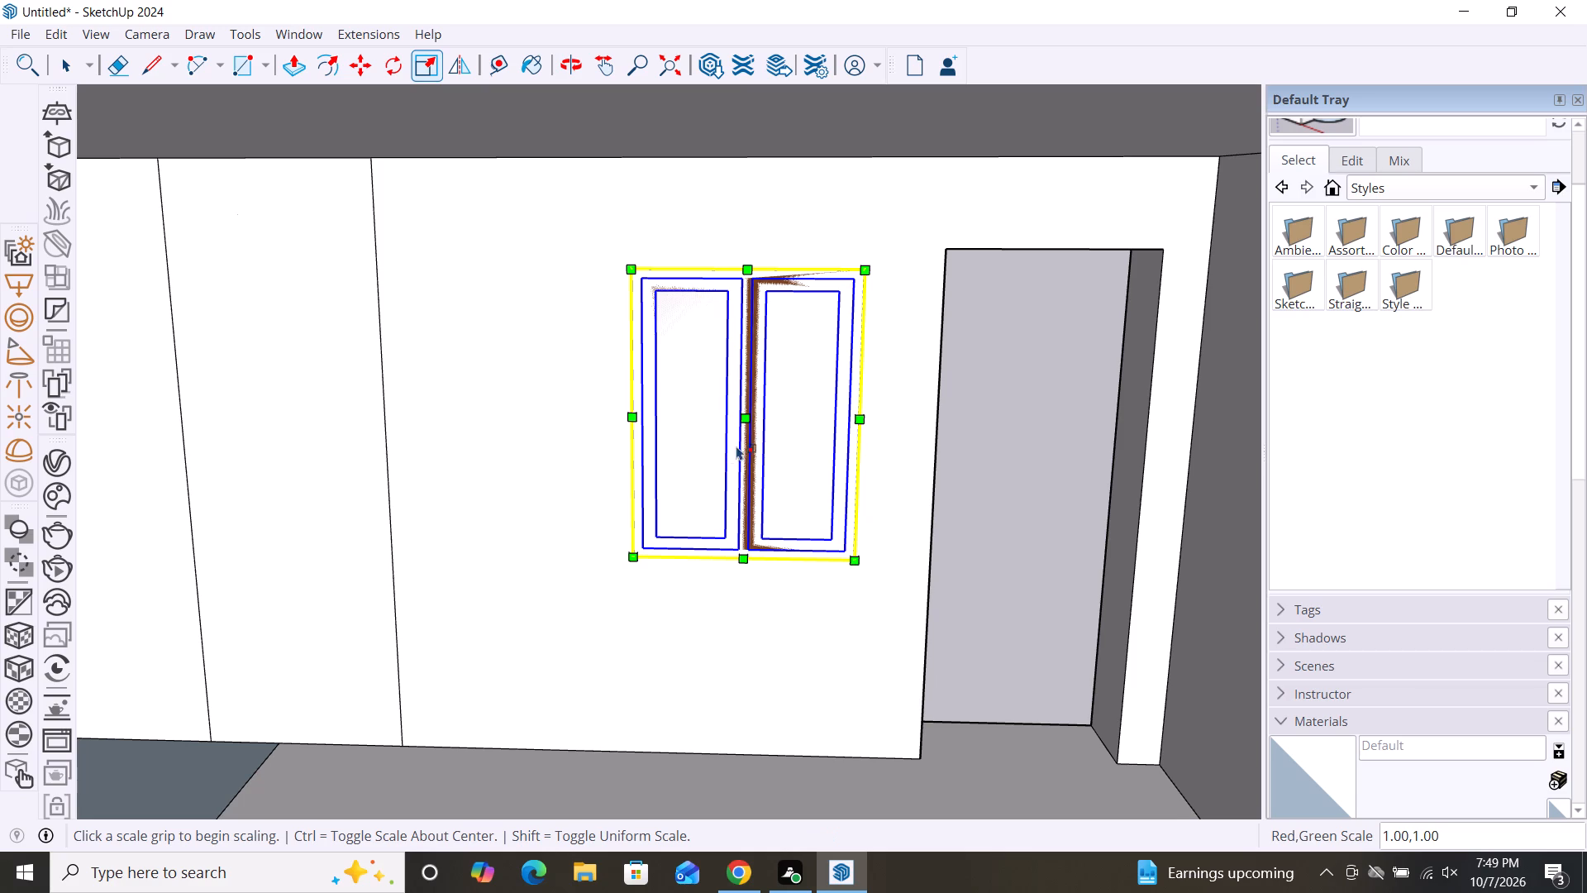
# Move the ground-floor window by its lower corner about 1 7/8" so its wooden frame stands clear of the wall face.
pyautogui.press('m')
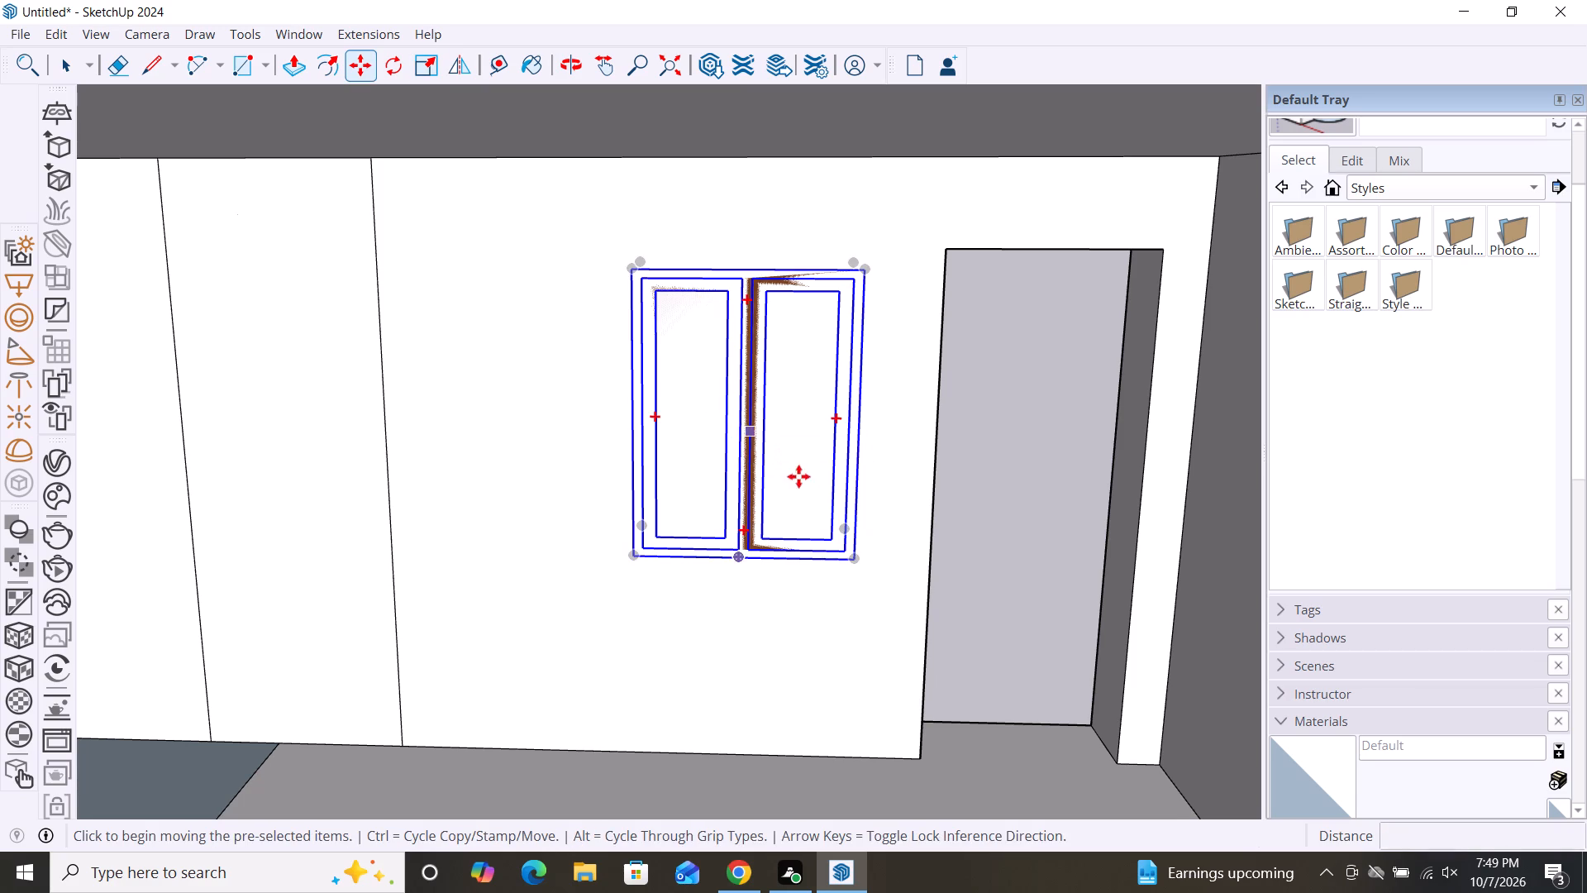
pyautogui.click(855, 561)
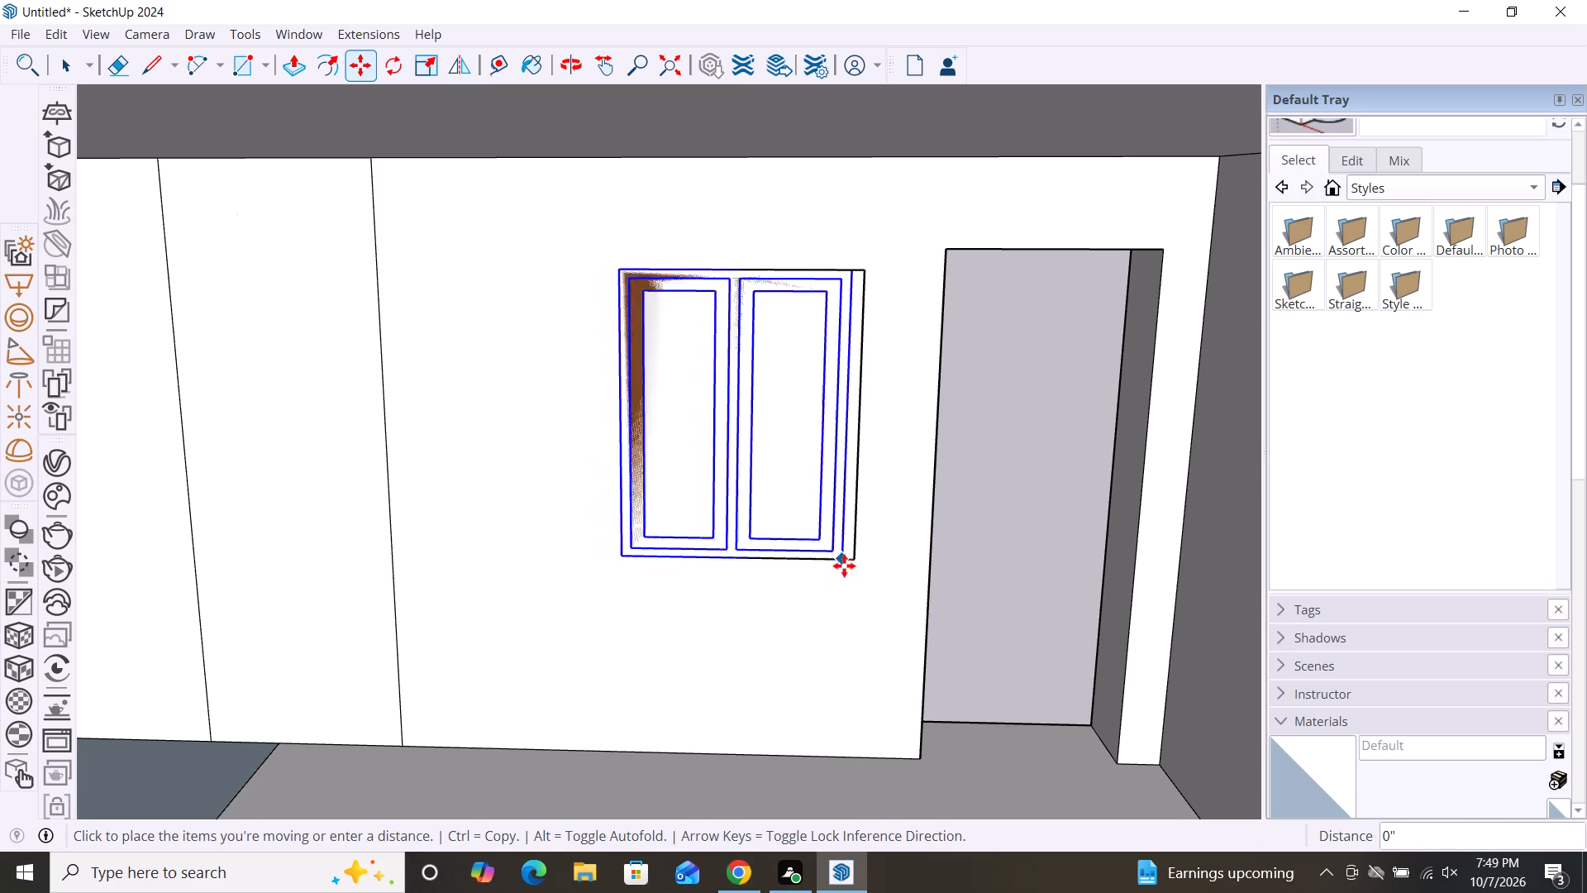
pyautogui.scroll(15, 844, 540)
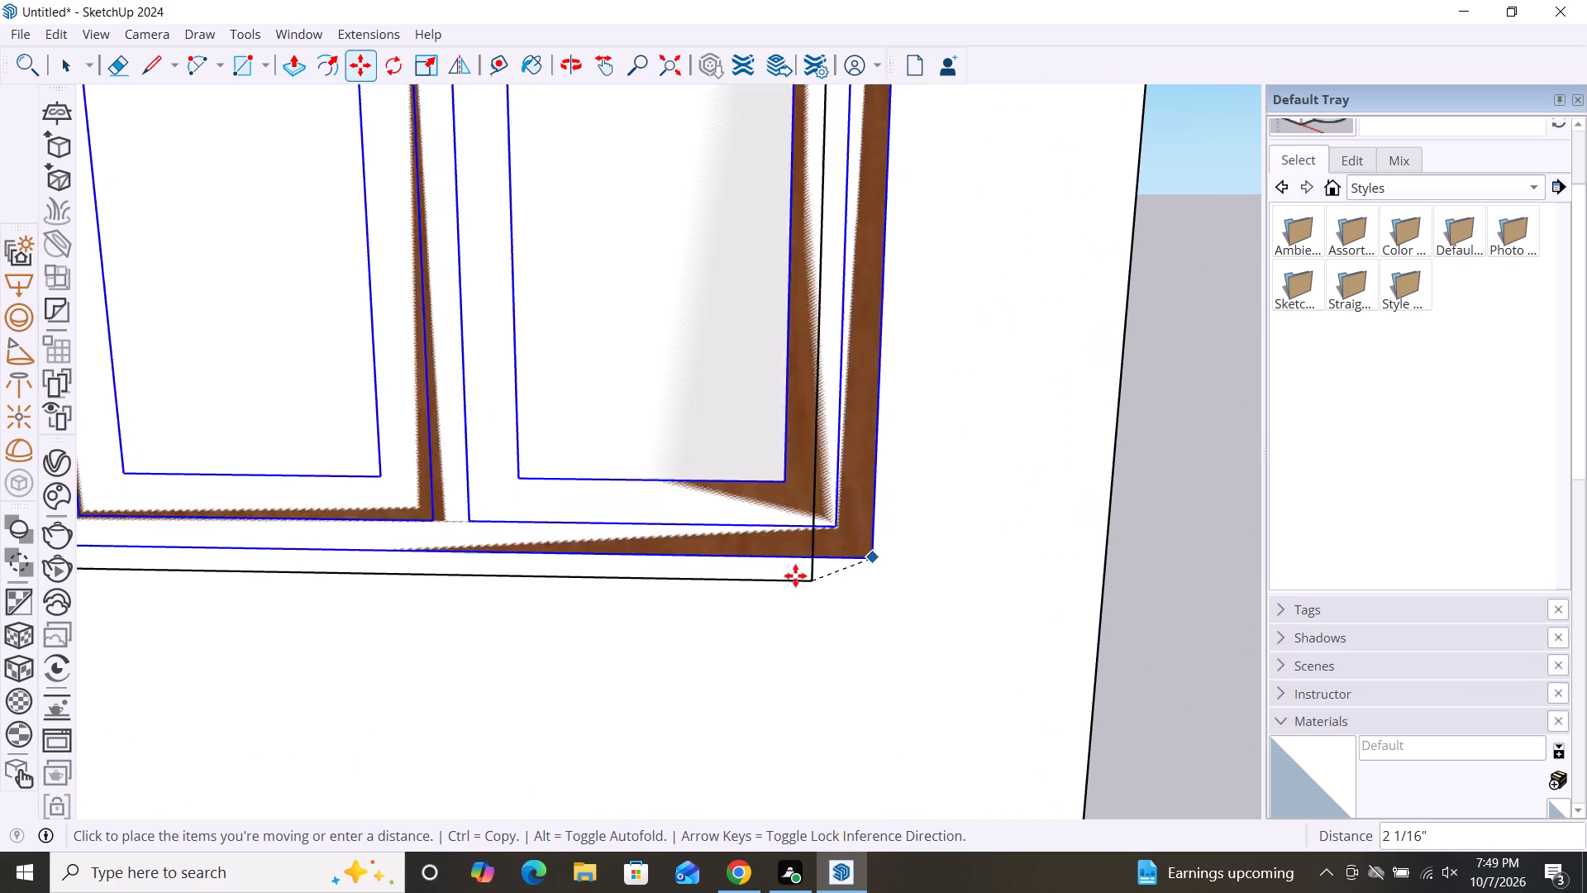
pyautogui.click(808, 601)
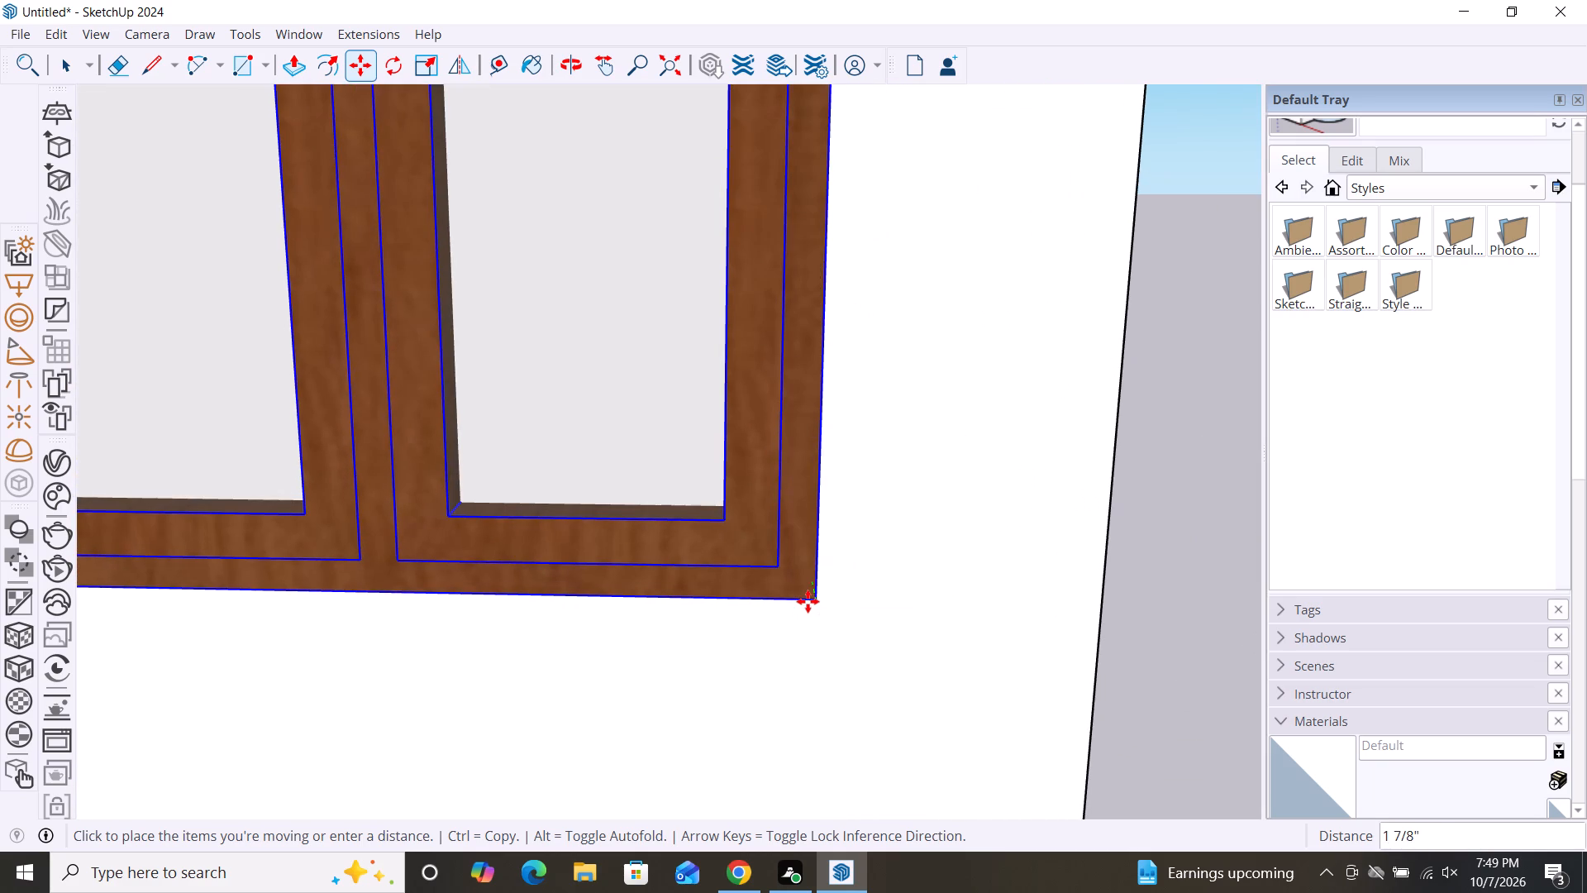
pyautogui.scroll(-12, 816, 575)
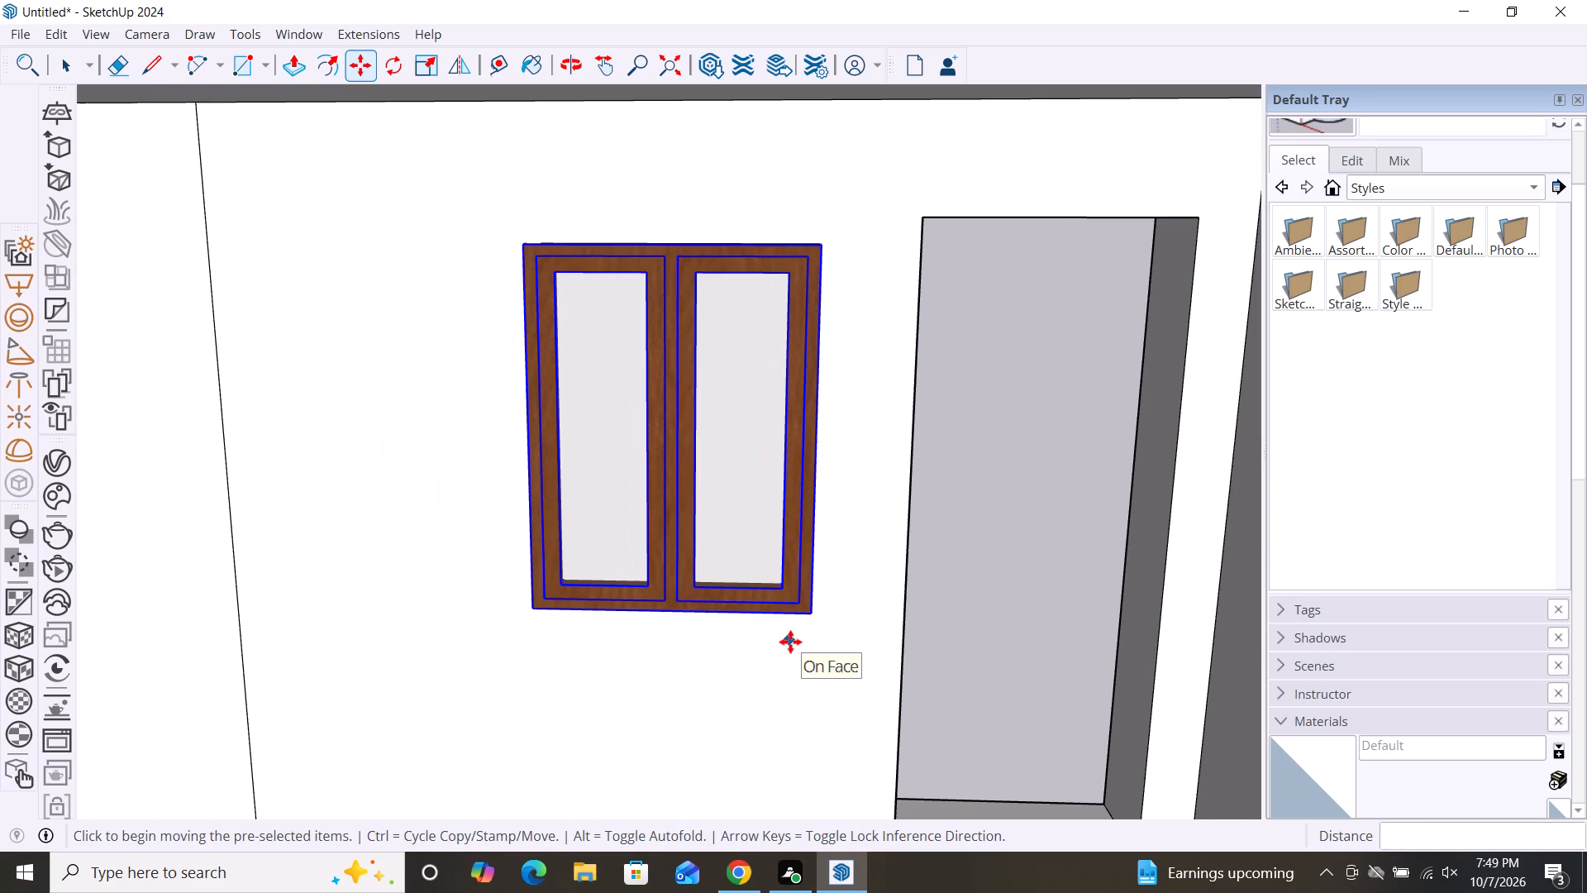
# Undo the recent moves and scaling of the ground-floor window beside the doorway.
pyautogui.hotkey('ctrl', 'z')
pyautogui.hotkey('ctrl', 'z')
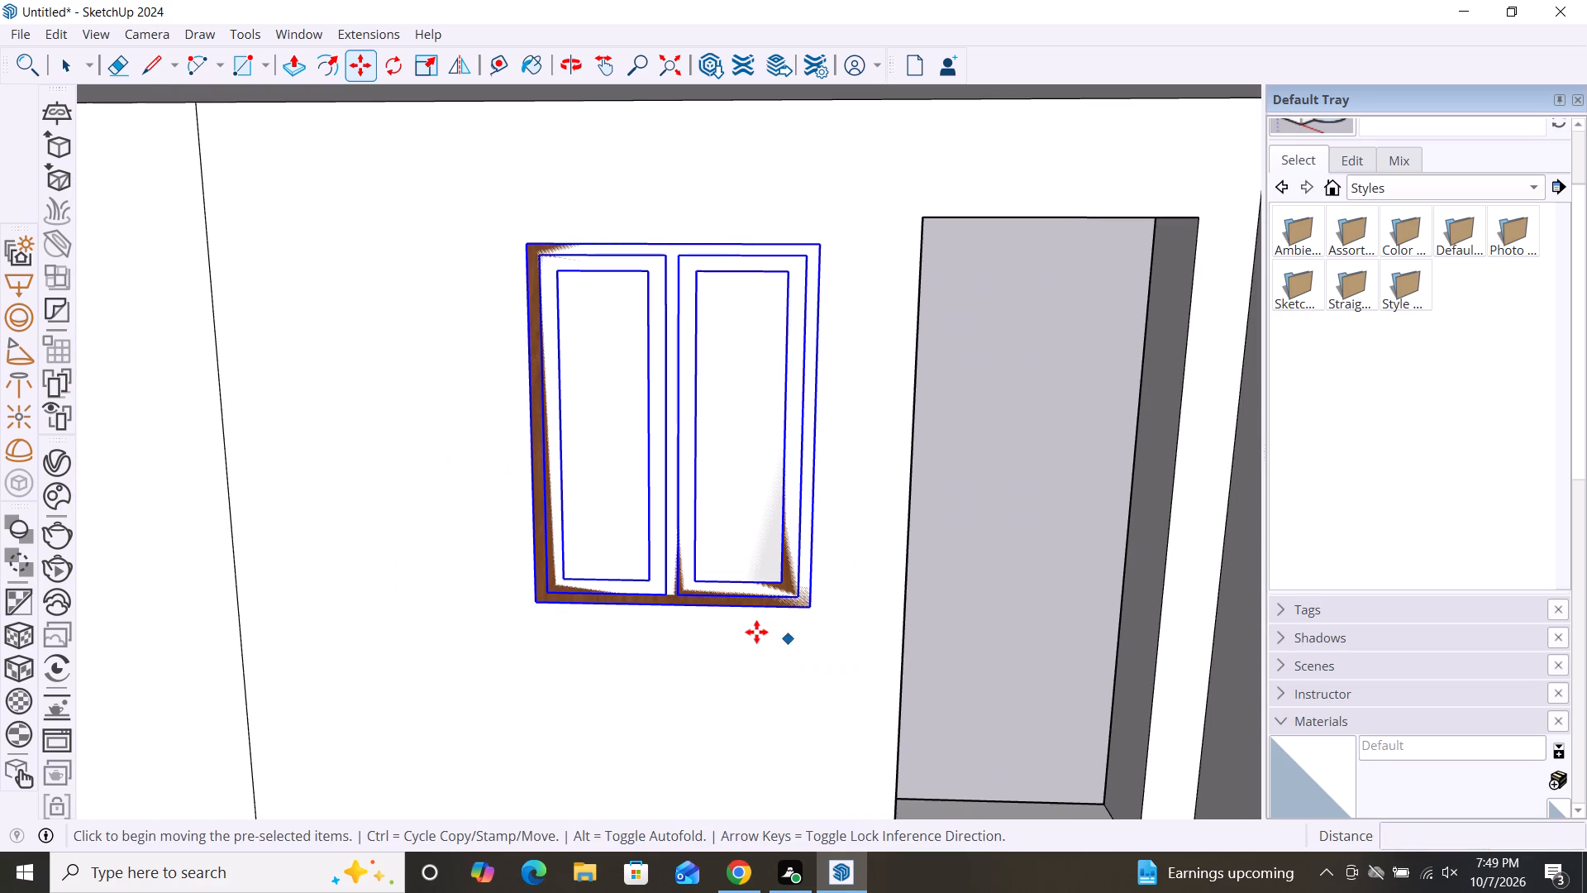
pyautogui.hotkey('ctrl', 'z')
pyautogui.hotkey('ctrl', 'z')
pyautogui.hotkey('ctrl', 'z')
pyautogui.hotkey('ctrl', 'z')
pyautogui.hotkey('ctrl', 'z')
pyautogui.hotkey('ctrl', 'z')
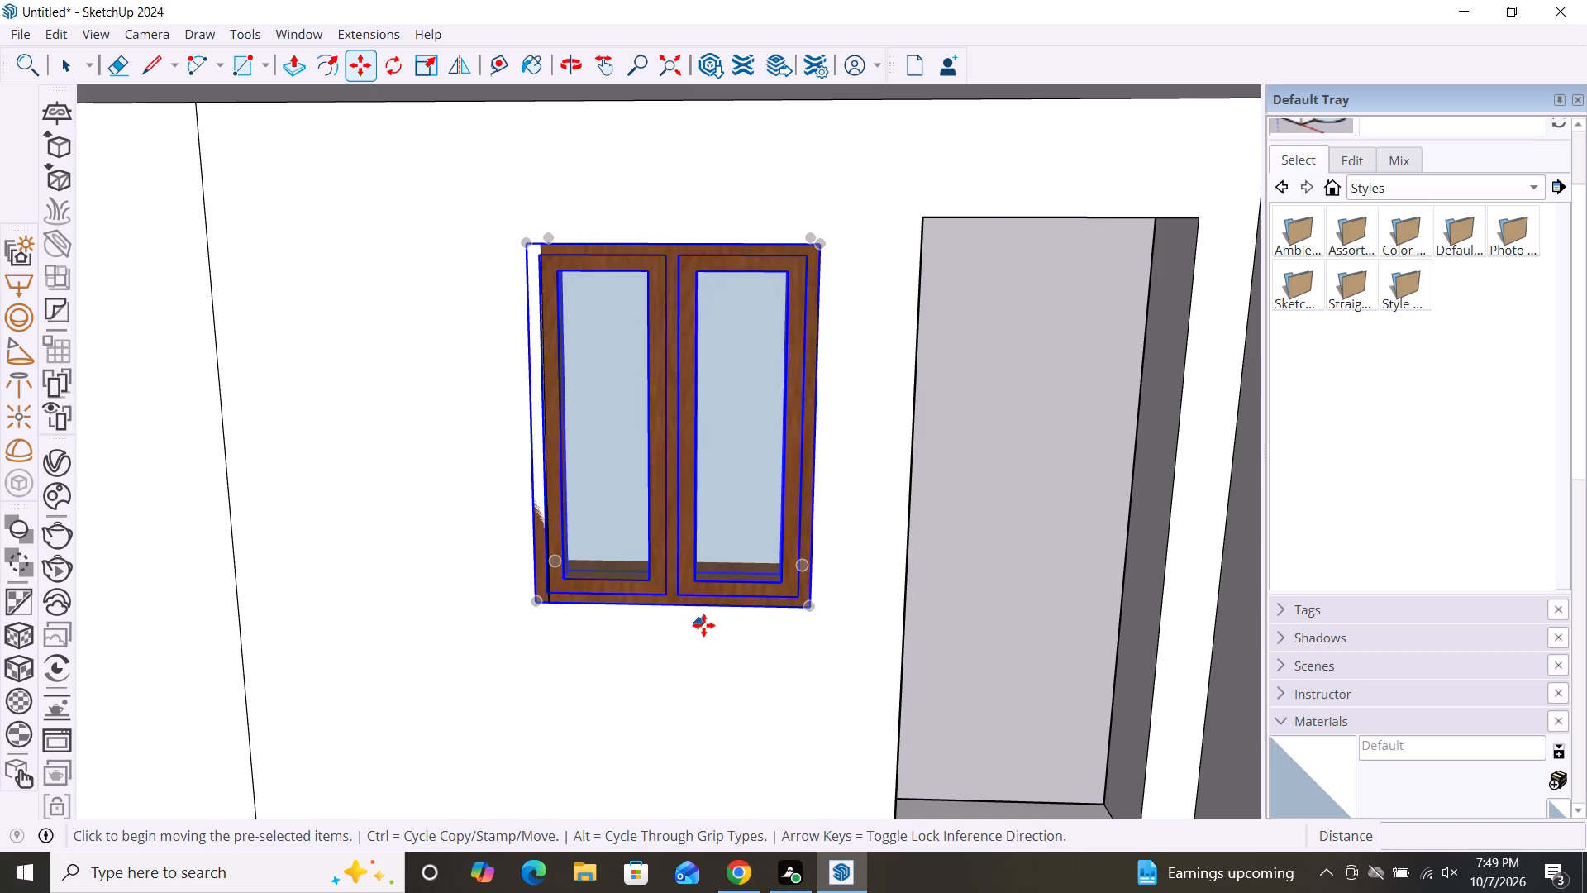
pyautogui.hotkey('ctrl', 'z')
pyautogui.hotkey('ctrl', 'z')
pyautogui.hotkey('ctrl', 'z')
pyautogui.hotkey('ctrl', 'z')
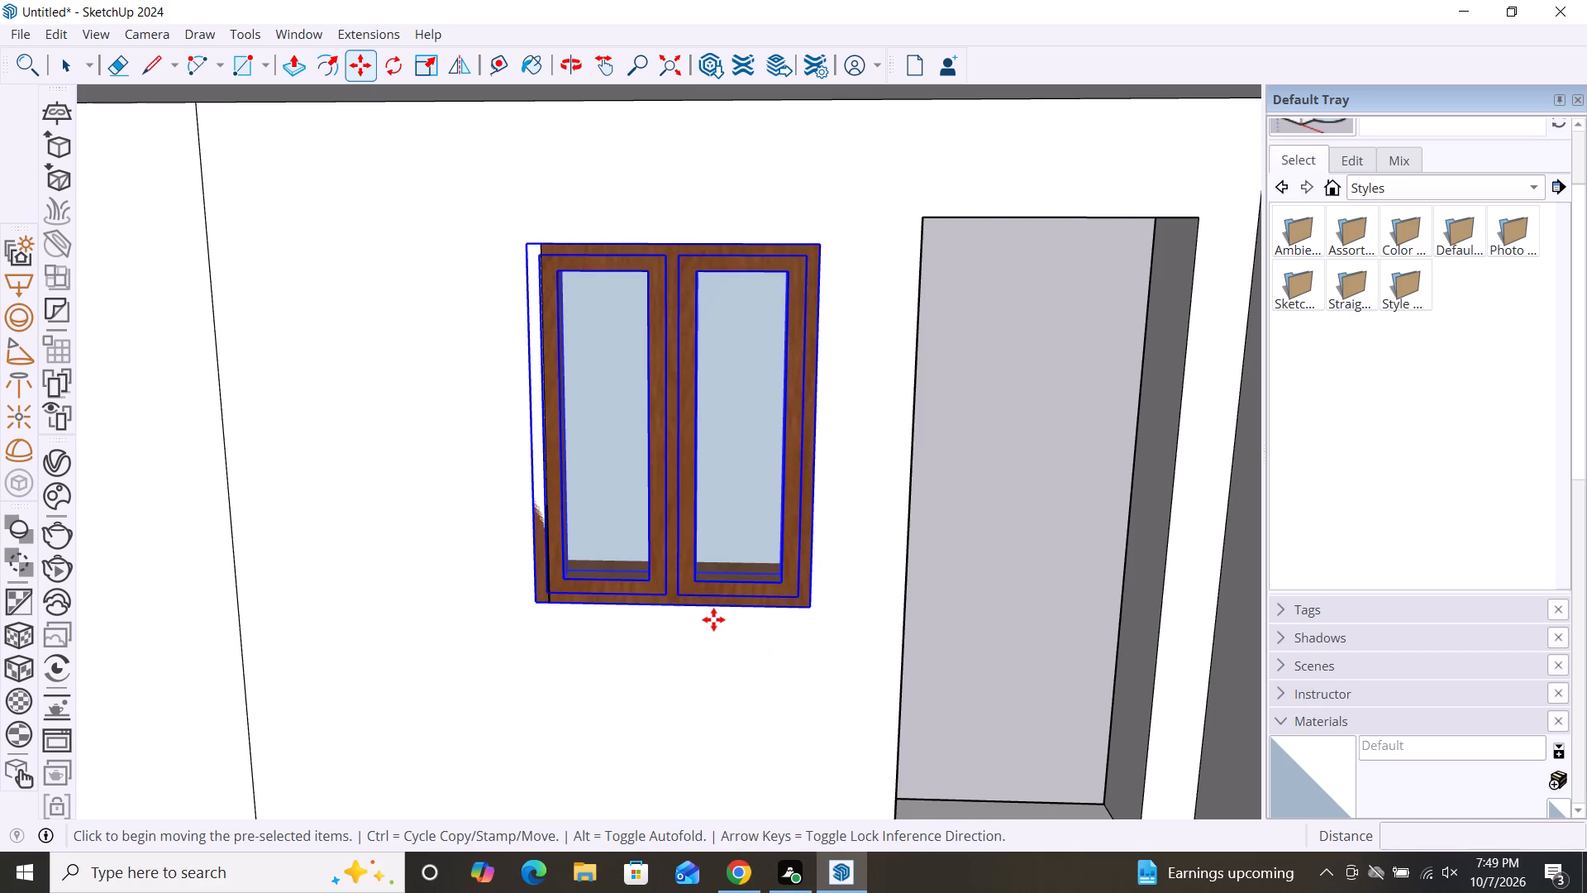
pyautogui.hotkey('ctrl', 'z')
pyautogui.hotkey('ctrl', 'z')
pyautogui.hotkey('ctrl', 'z')
pyautogui.hotkey('ctrl', 'z')
pyautogui.hotkey('ctrl', 'z')
pyautogui.hotkey('ctrl', 'z')
pyautogui.hotkey('ctrl', 'z')
pyautogui.hotkey('ctrl', 'z')
pyautogui.hotkey('ctrl', 'z')
pyautogui.hotkey('ctrl', 'z')
pyautogui.hotkey('ctrl', 'z')
pyautogui.hotkey('ctrl', 'z')
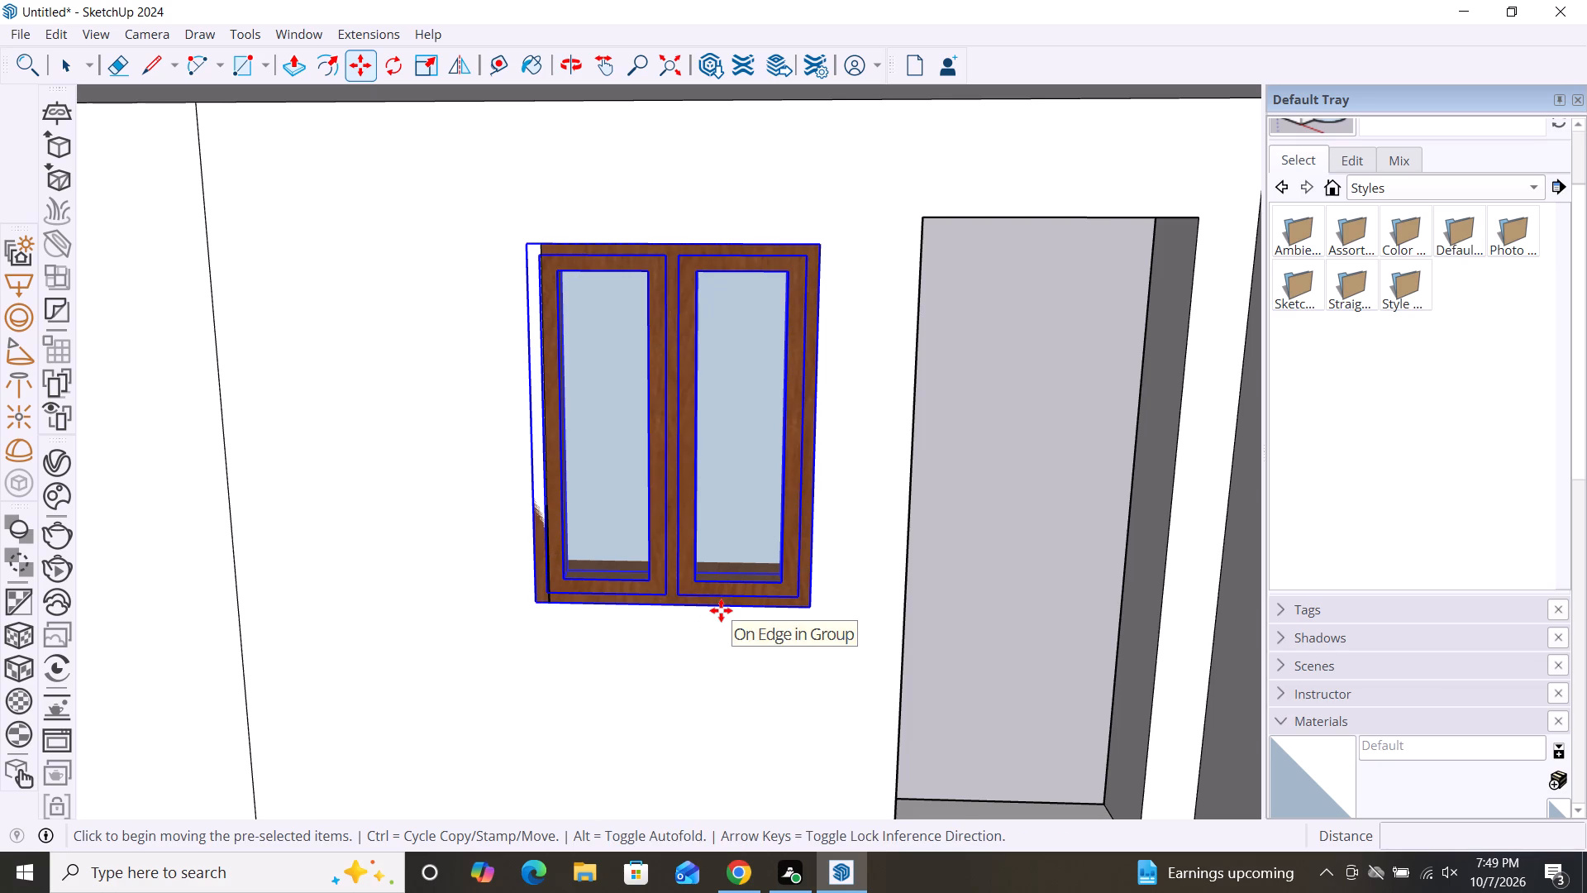
pyautogui.hotkey('ctrl', 'z')
pyautogui.hotkey('ctrl', 'z')
pyautogui.hotkey('ctrl', 'z')
pyautogui.hotkey('ctrl', 'z')
pyautogui.scroll(-5, 708, 544)
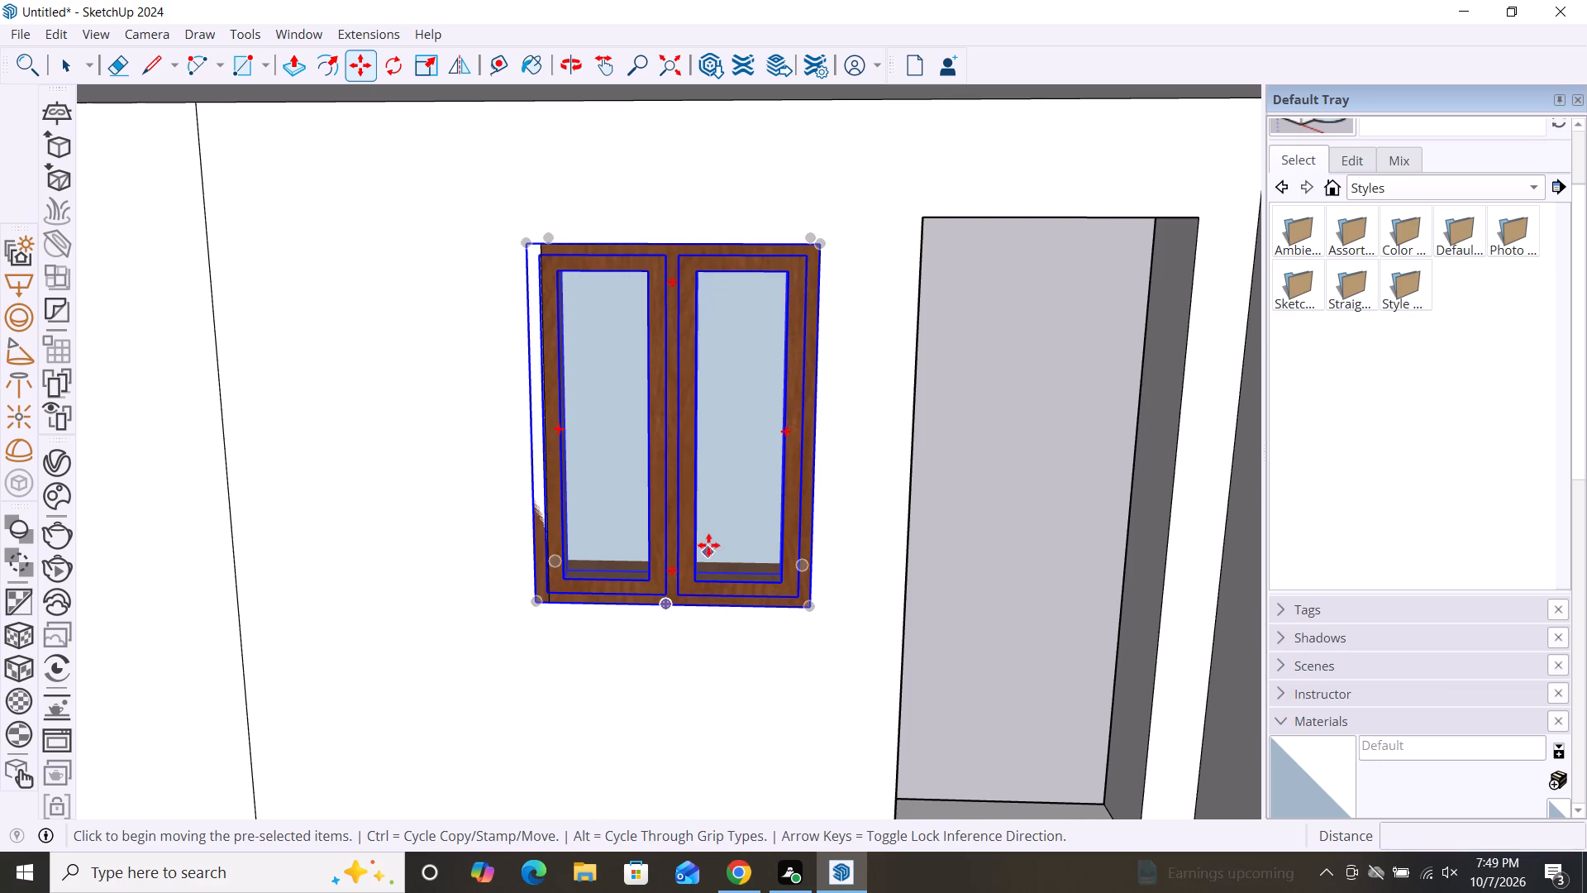
pyautogui.scroll(-5, 657, 462)
pyautogui.press('space')
pyautogui.press('space')
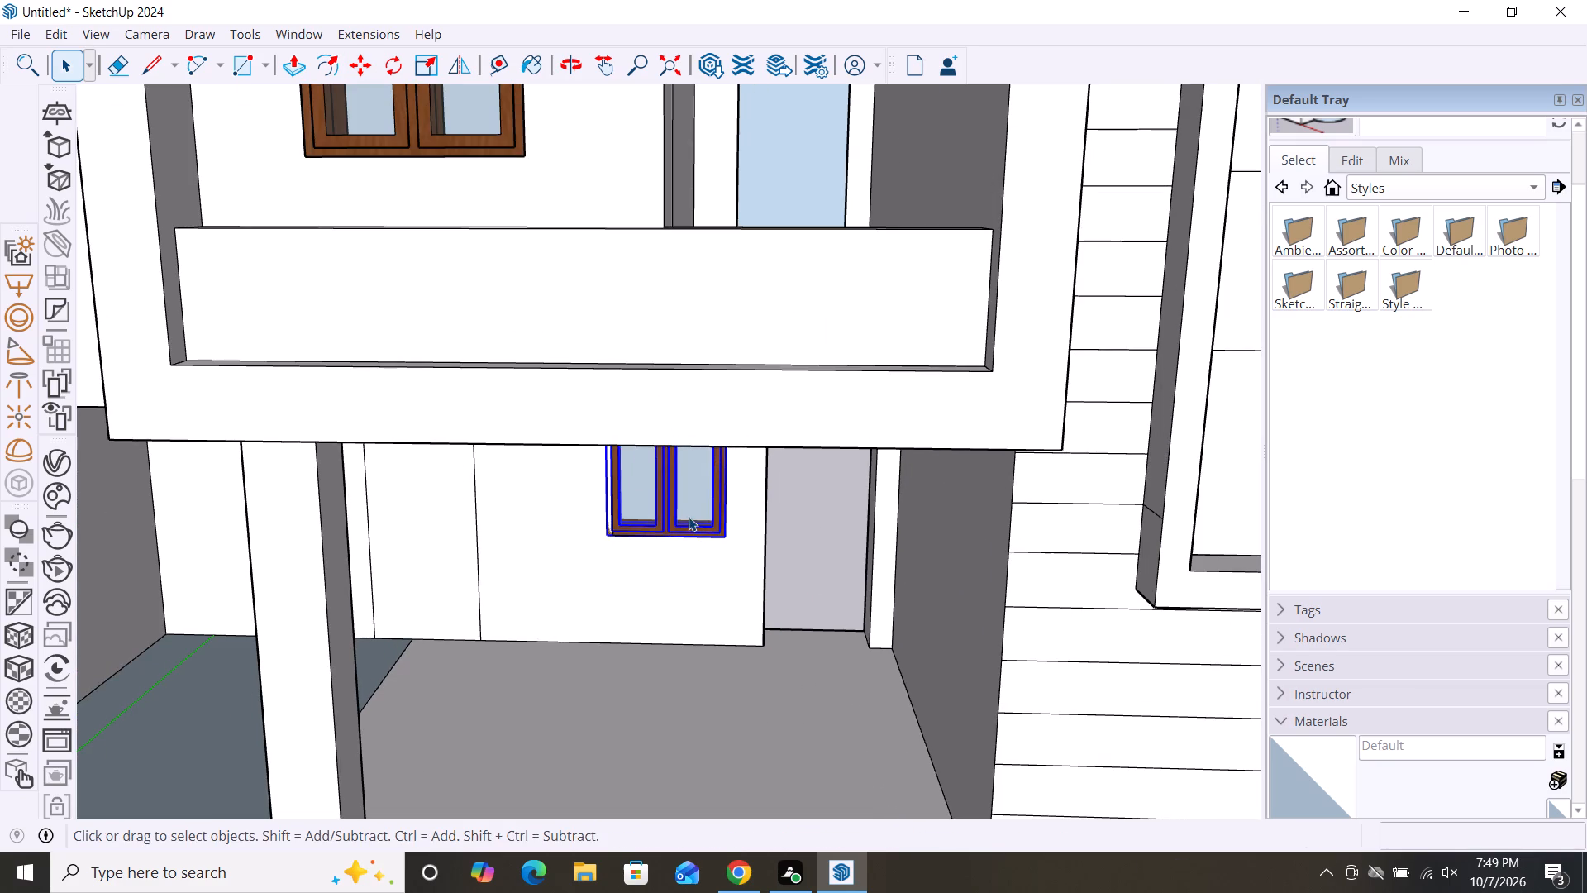
pyautogui.moveTo(689, 517); pyautogui.dragTo(676, 414, button='middle')
pyautogui.scroll(9, 675, 418)
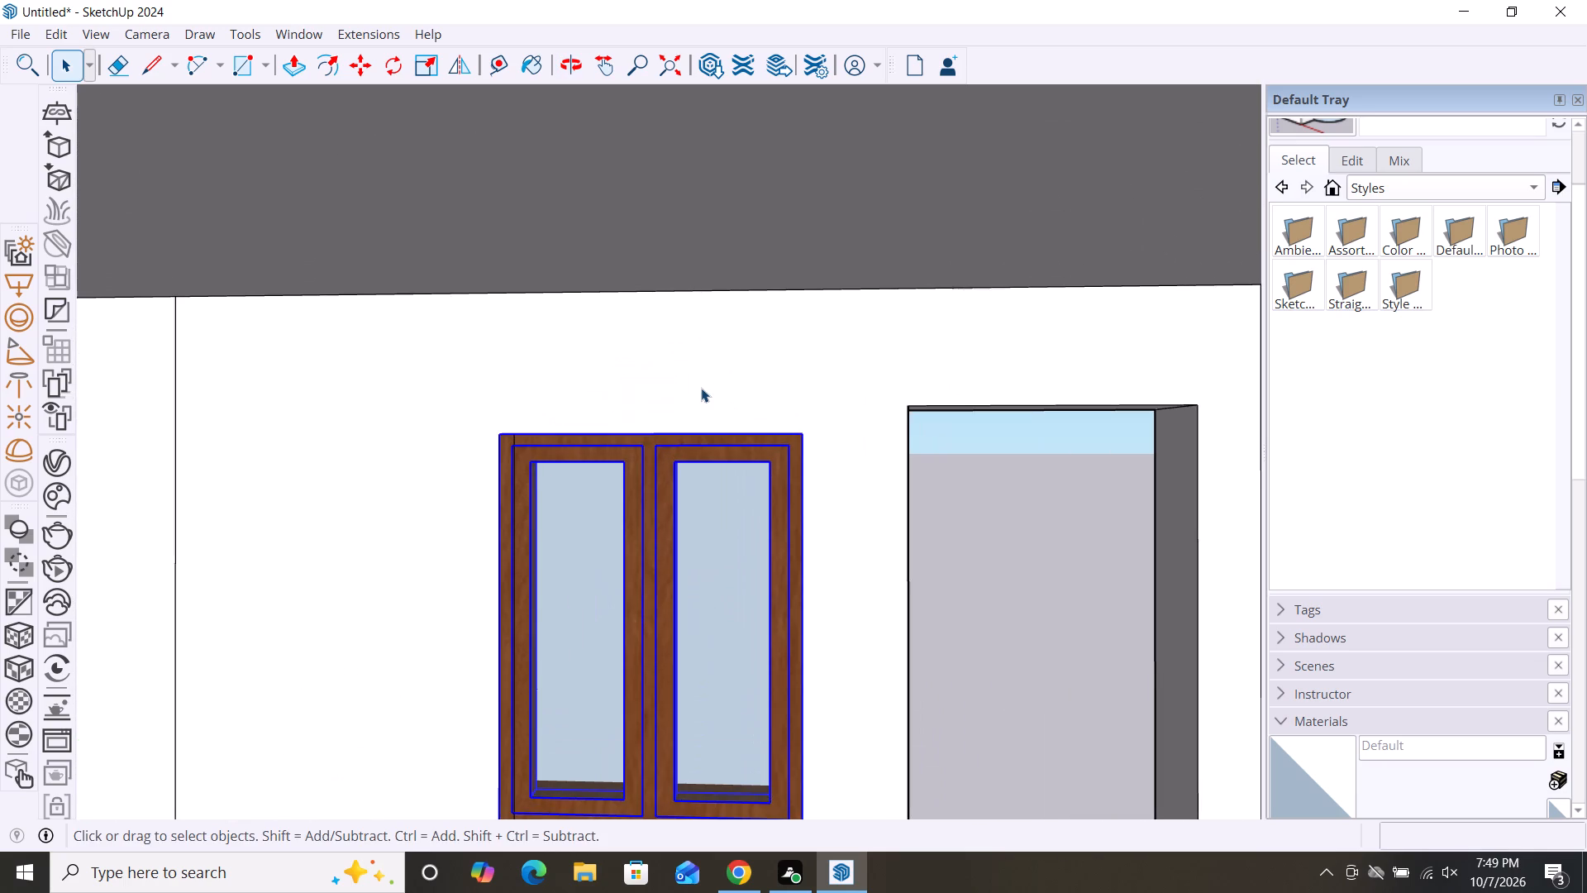
pyautogui.hotkey('ctrl', 'z')
pyautogui.hotkey('ctrl', 'z')
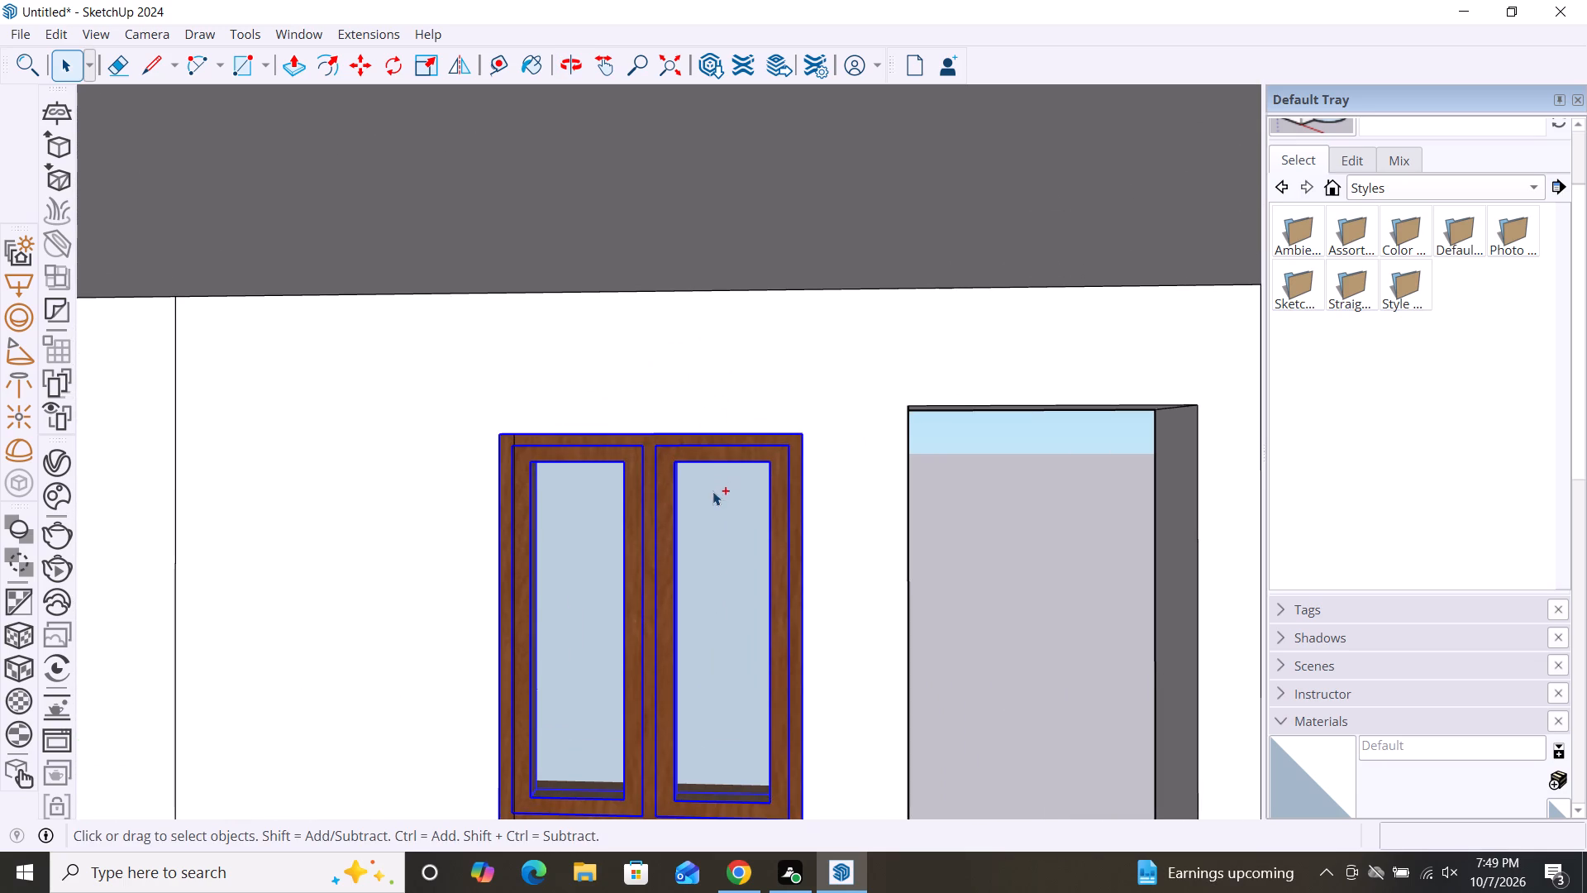
# Scale the ground-floor window uniformly to 0.96 from its upper corner away from the doorway.
pyautogui.click(645, 504)
pyautogui.press('s')
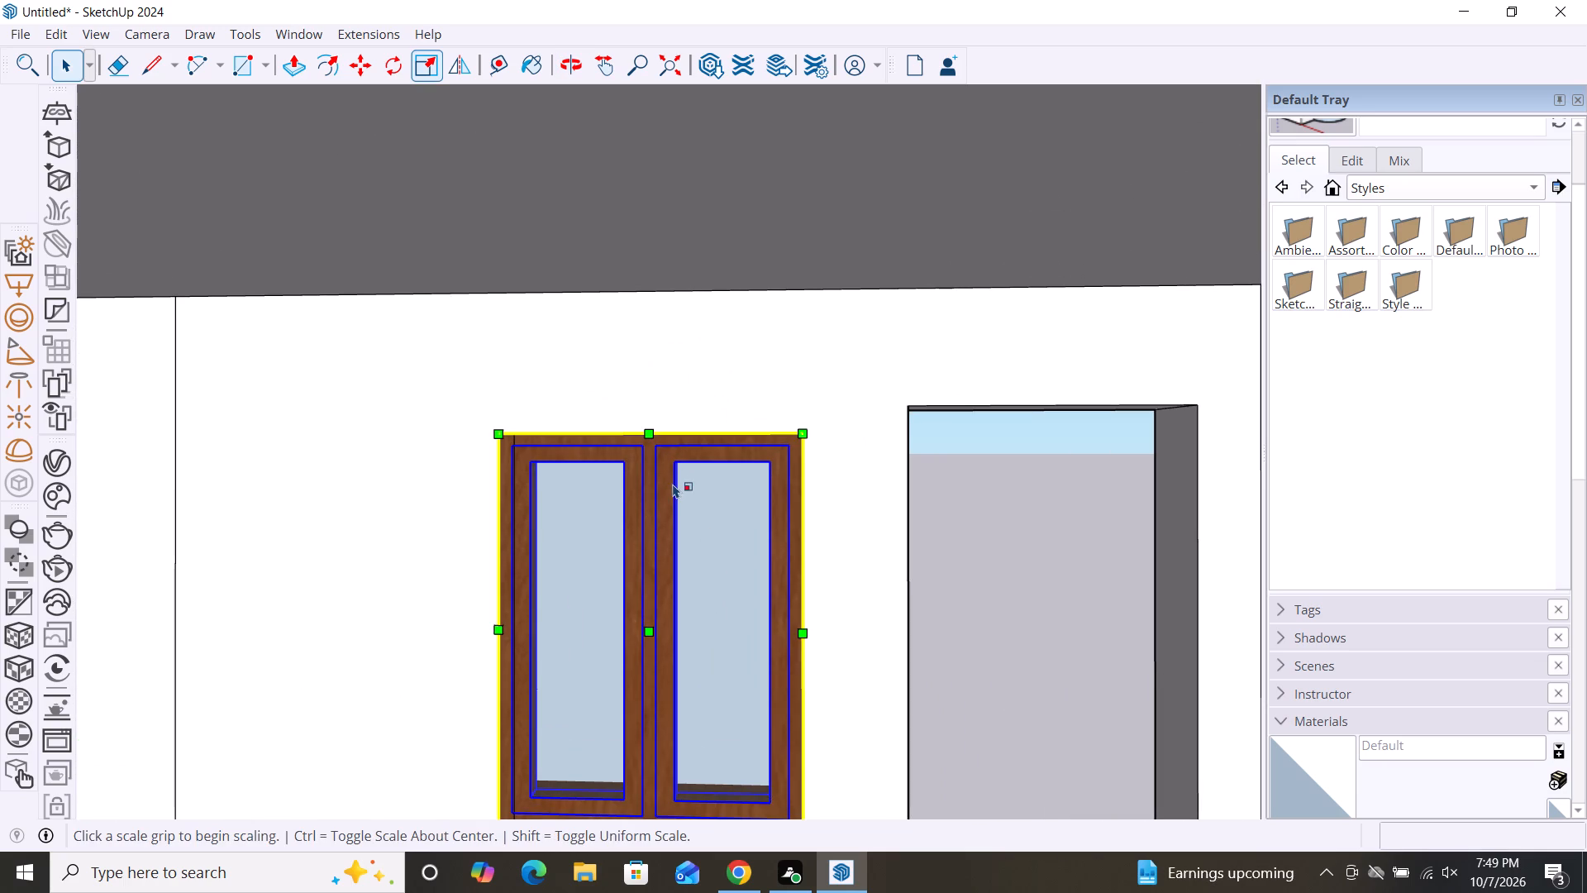
pyautogui.scroll(-1, 794, 418)
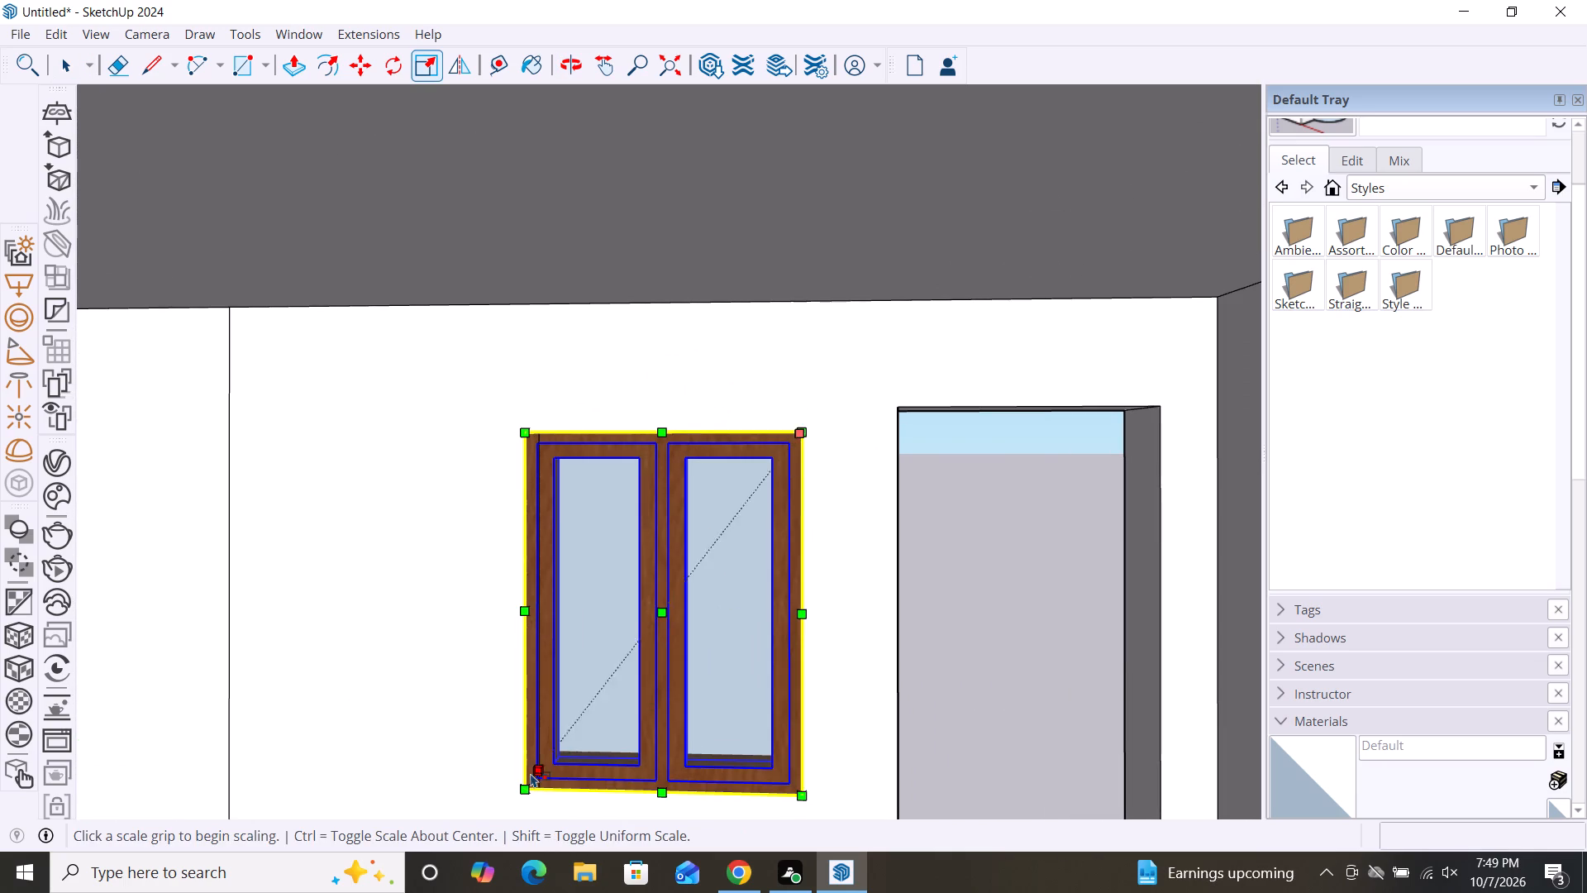
pyautogui.scroll(3, 528, 776)
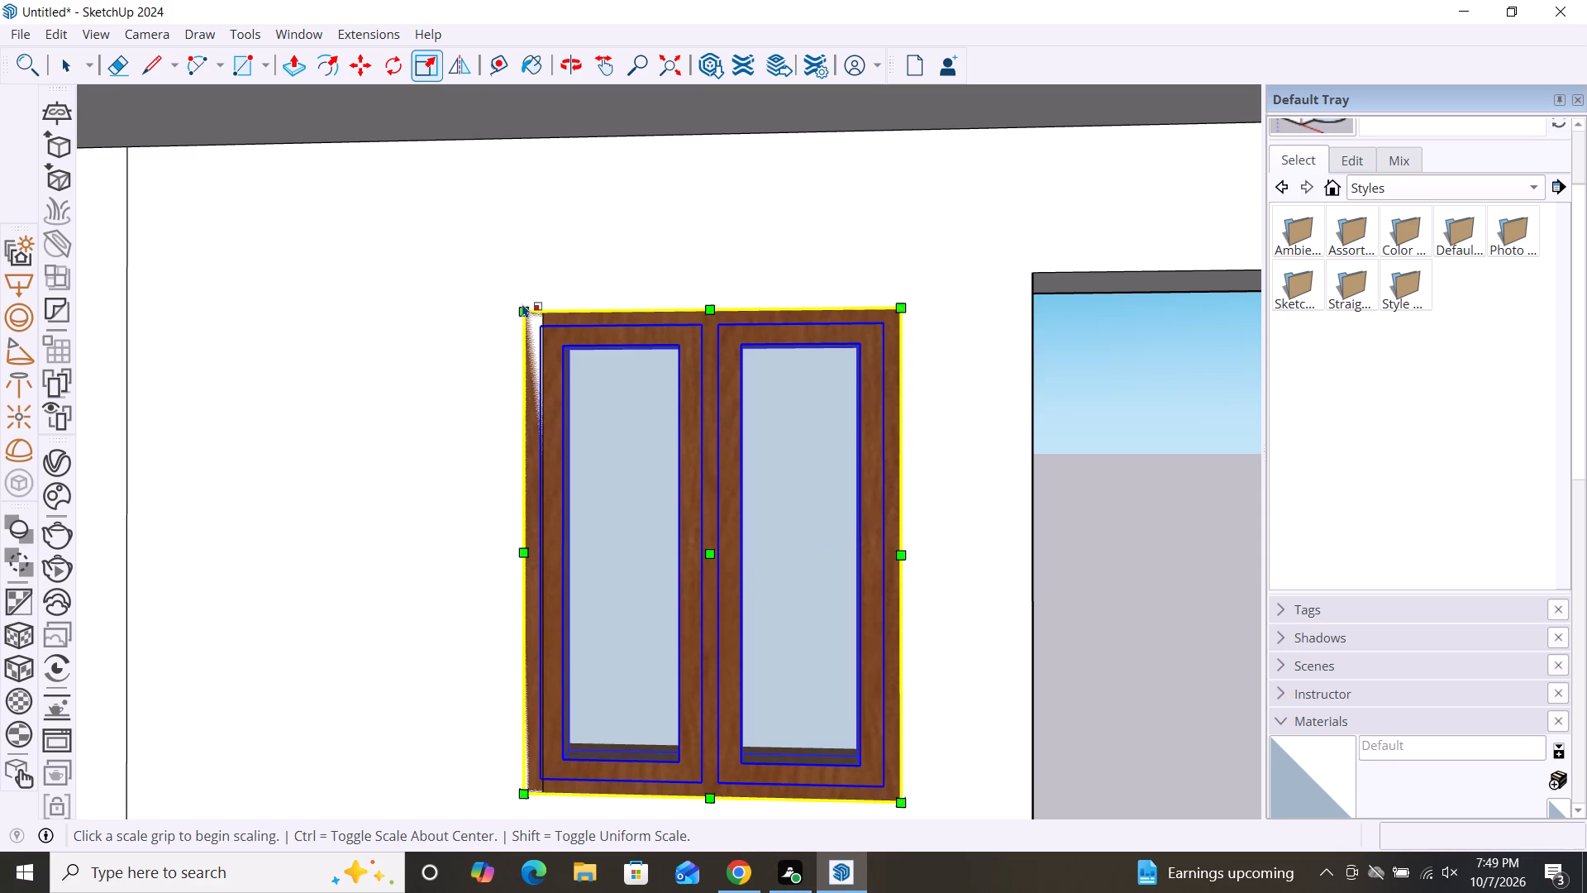
pyautogui.click(527, 311)
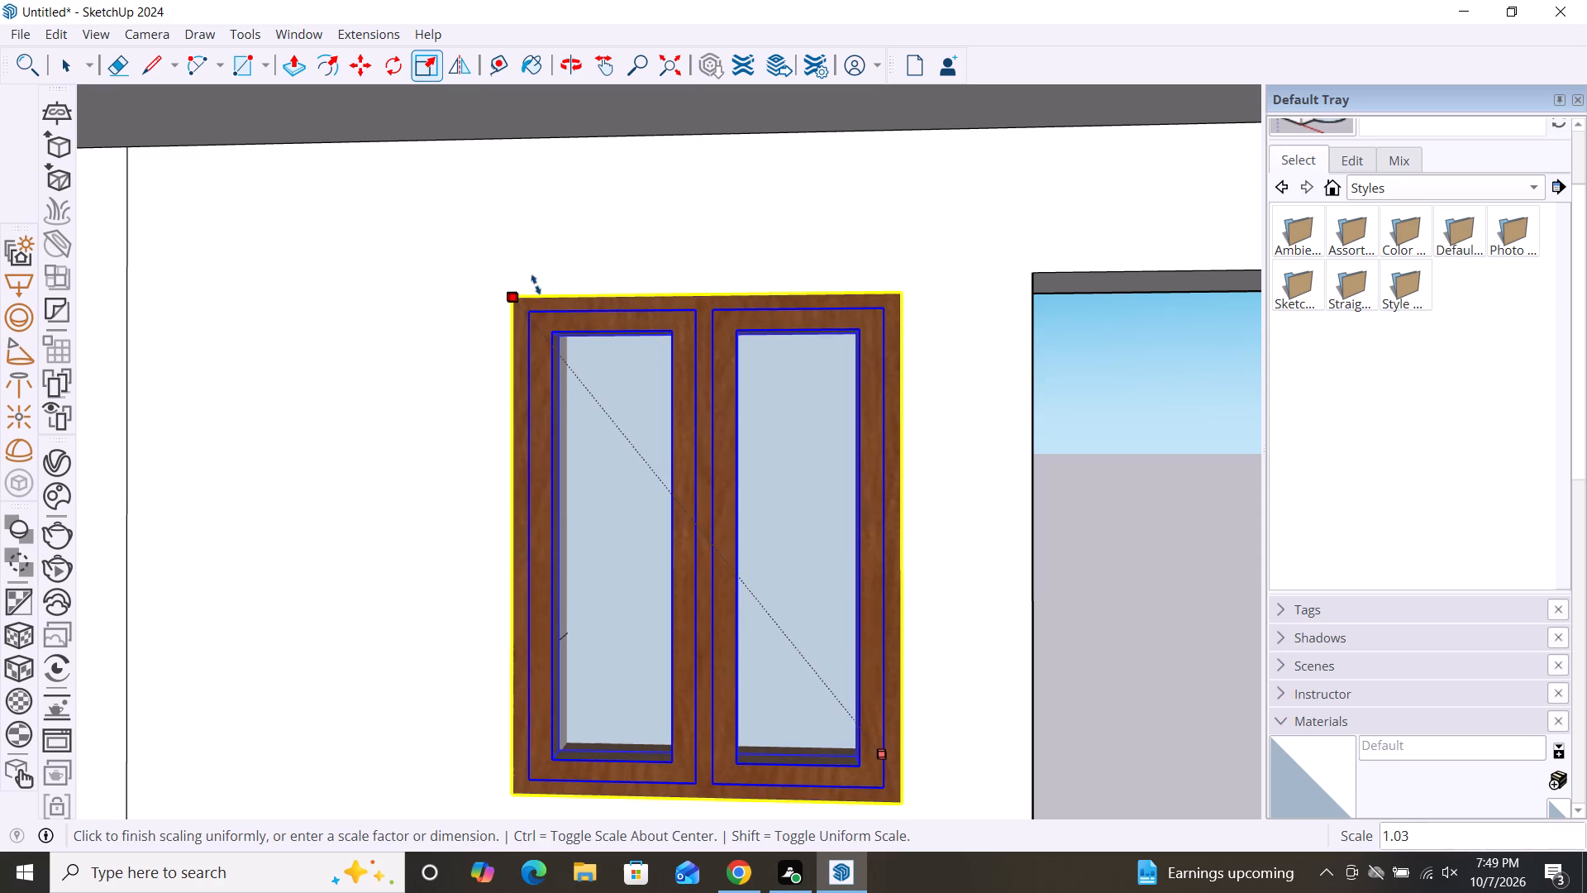
pyautogui.scroll(7, 555, 293)
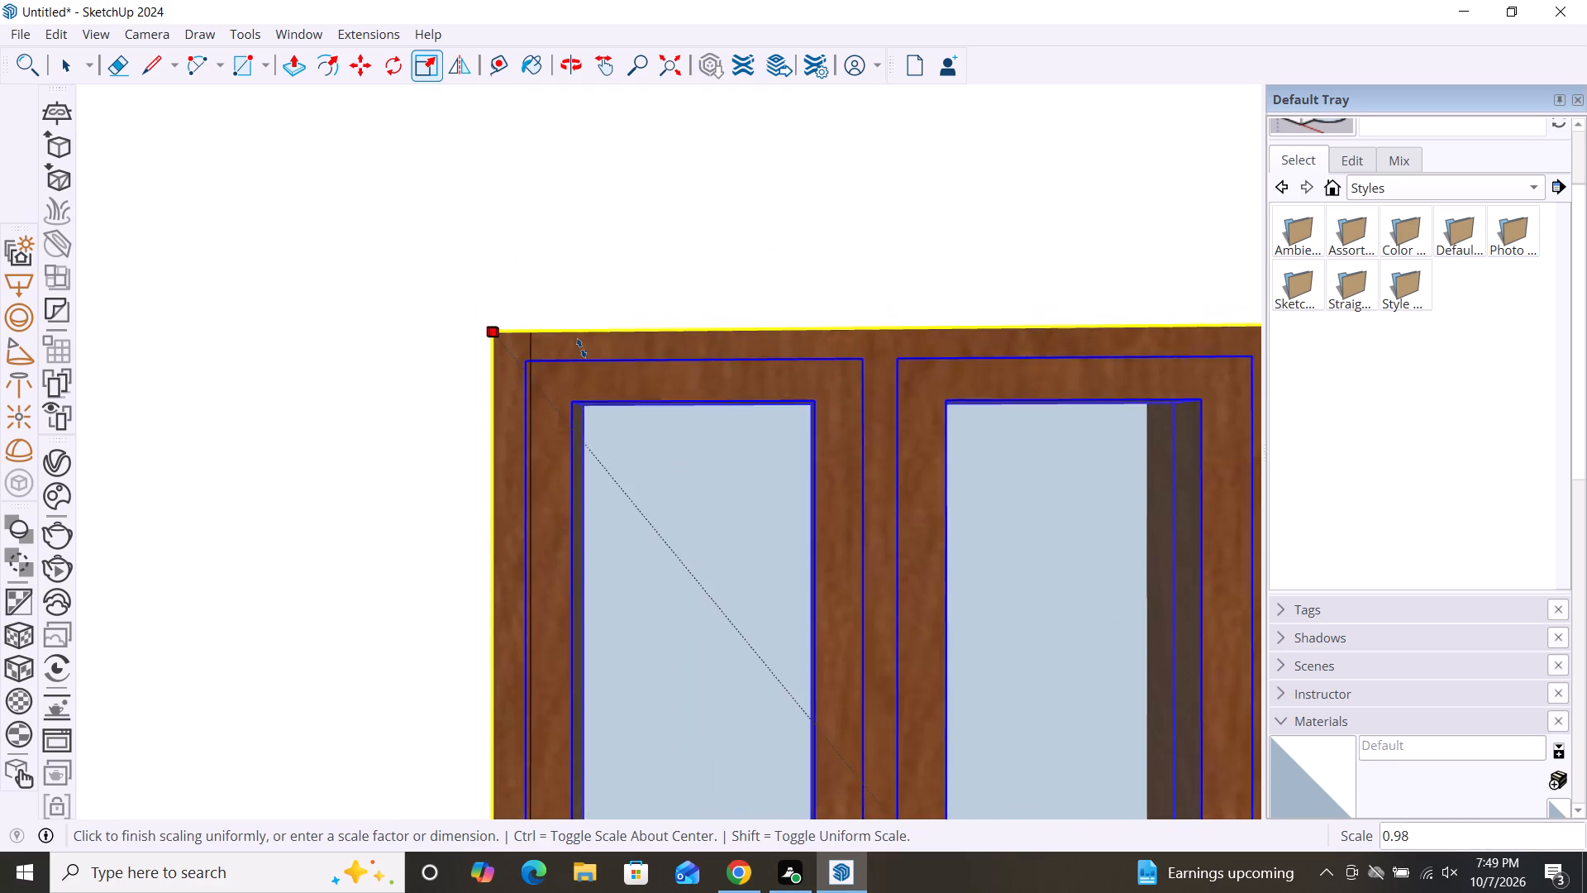
pyautogui.click(614, 321)
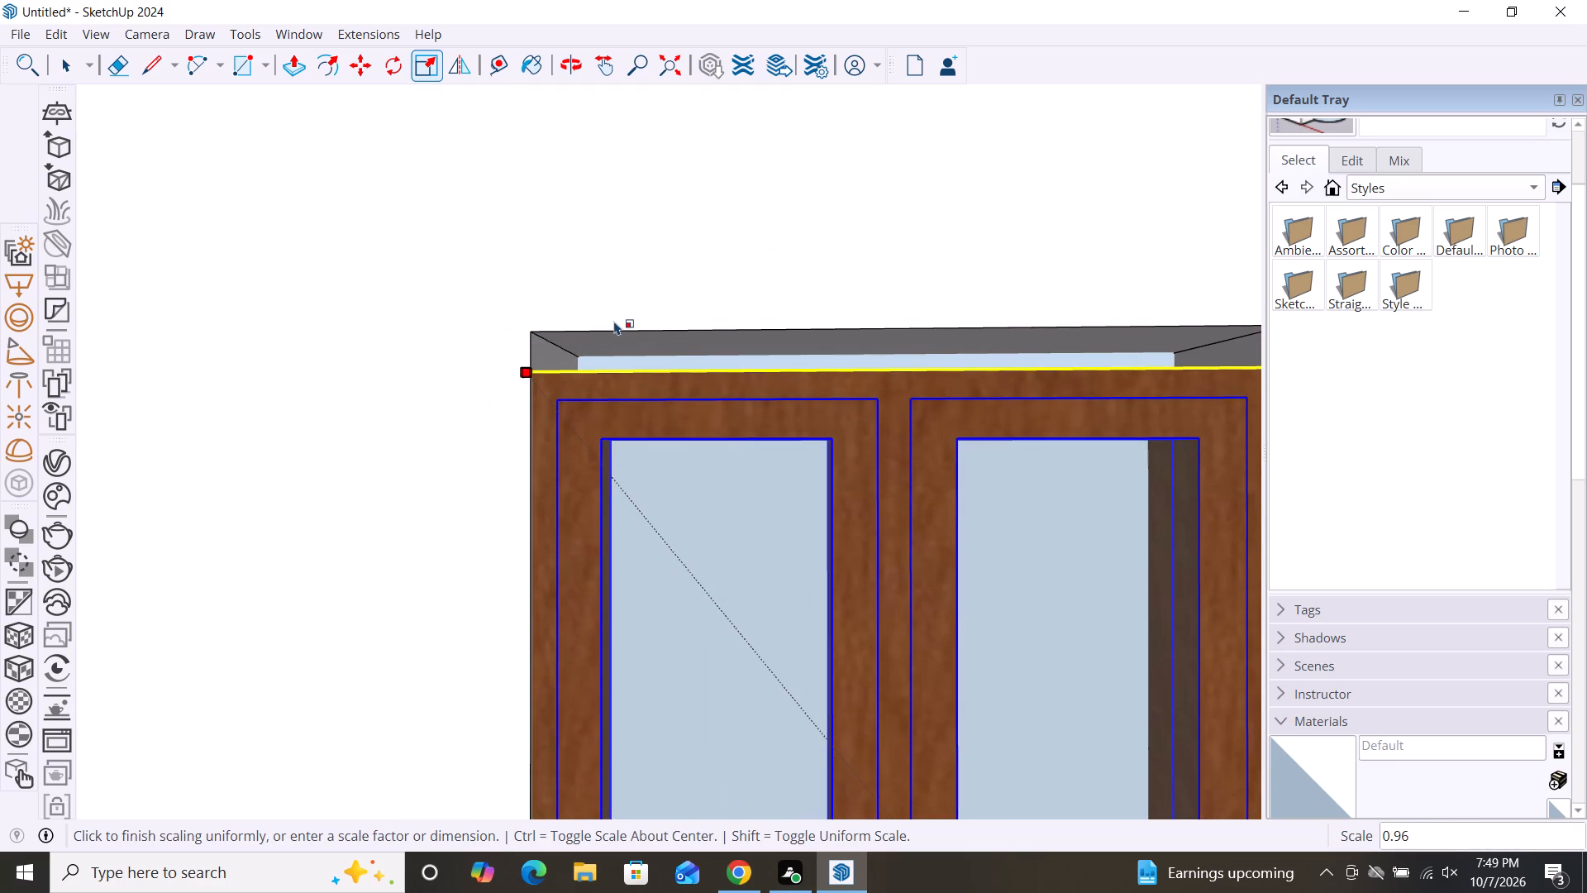
# Move the window about 1 5/8" by its upper corner away from the doorway onto the matching corner of the wall opening.
pyautogui.press('m')
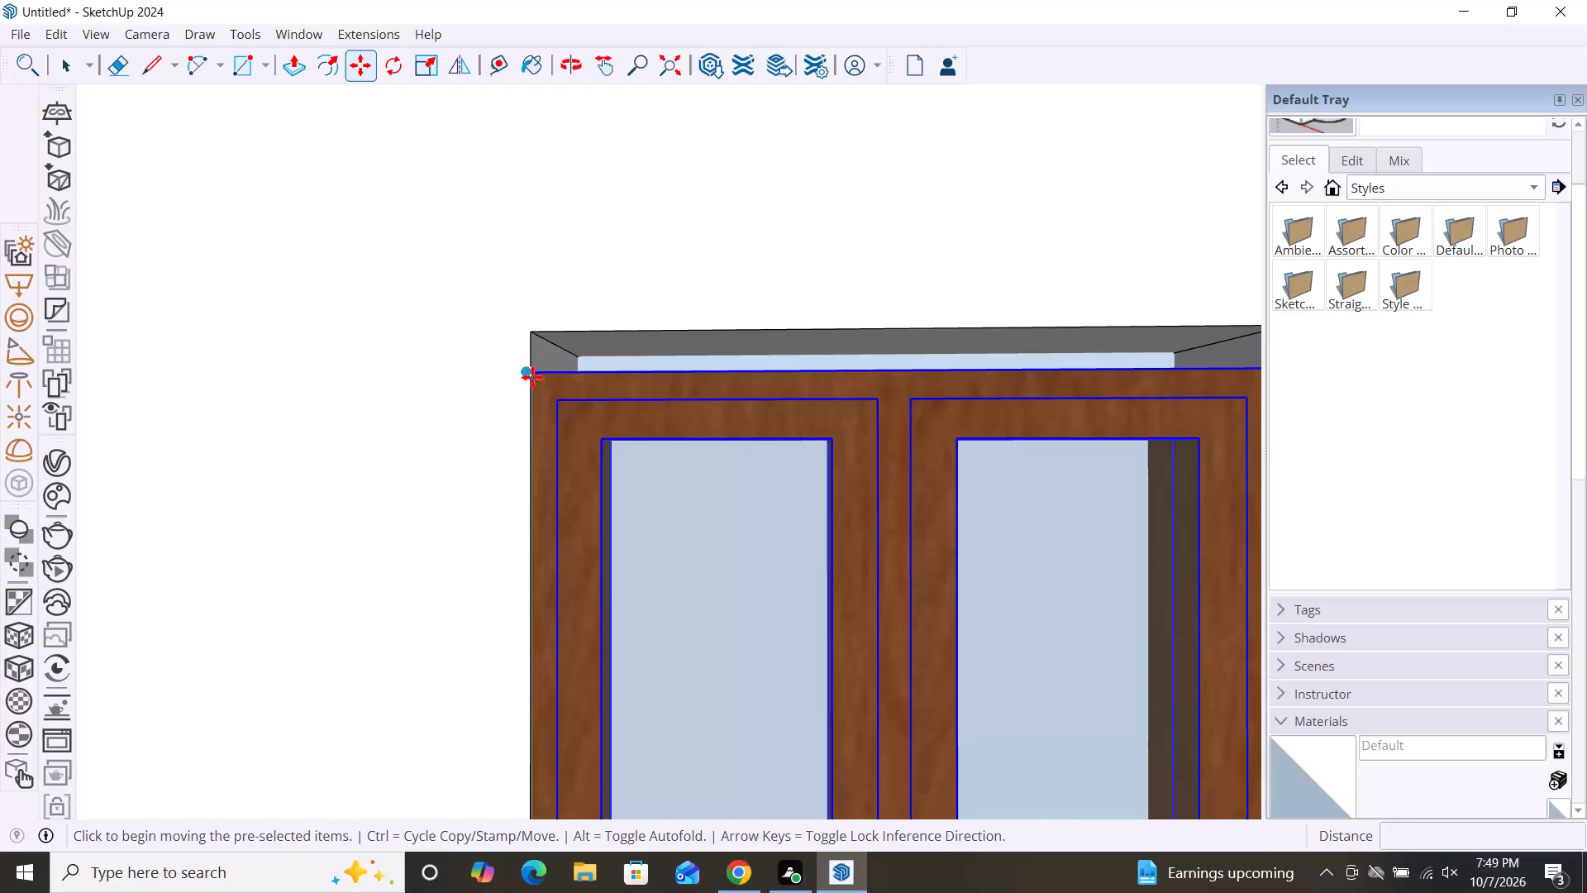
pyautogui.click(531, 376)
pyautogui.click(531, 329)
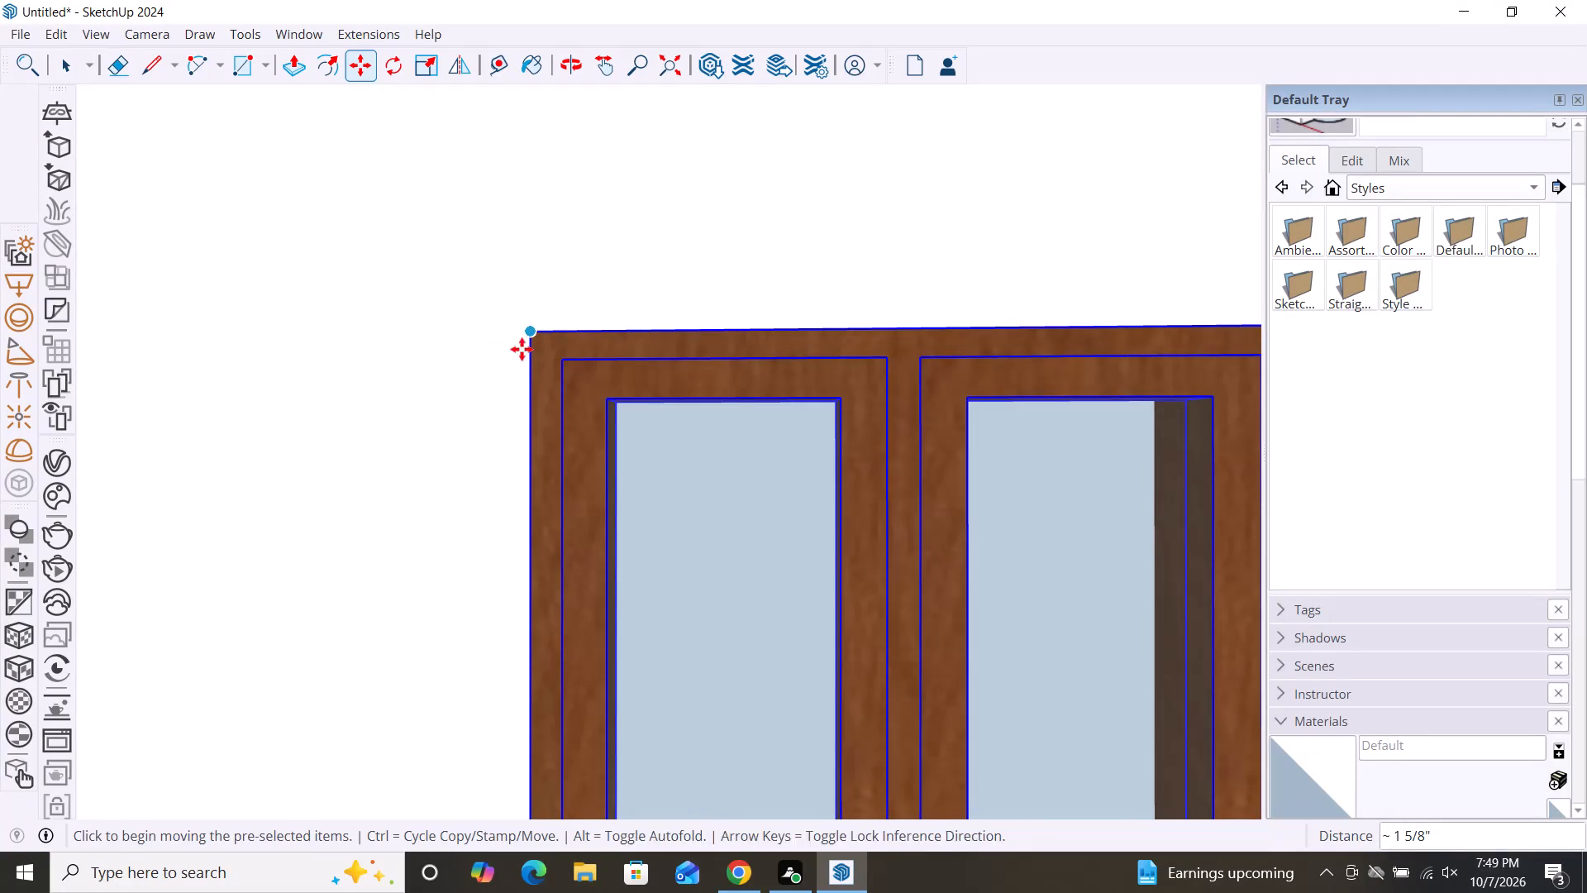
# Scale the window uniformly to 1.02 from its lower corner away from the doorway.
pyautogui.scroll(-10, 452, 298)
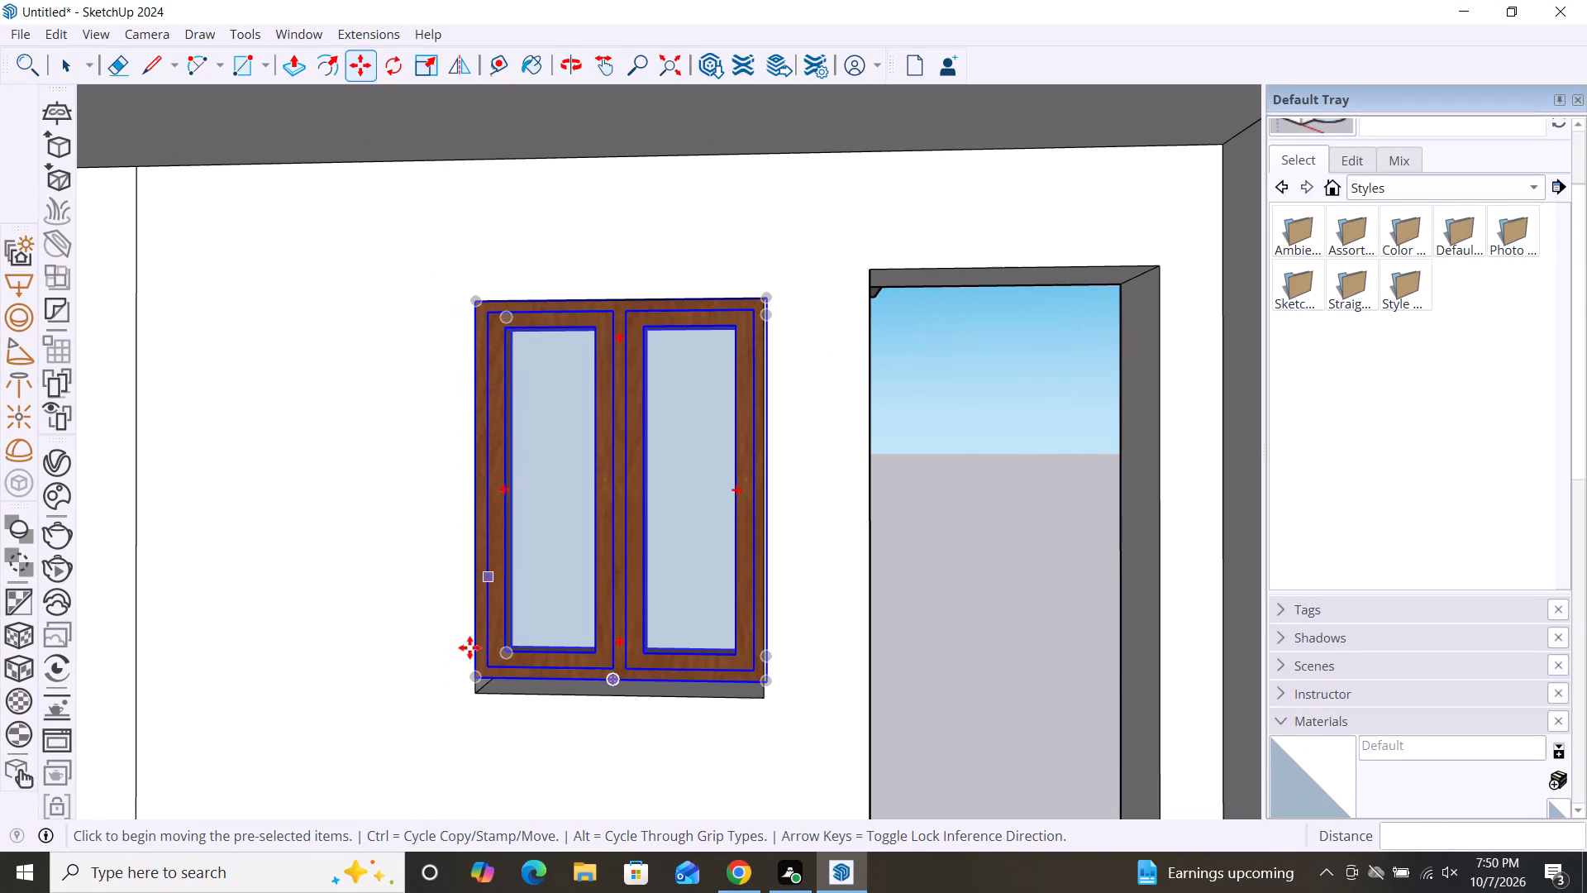
pyautogui.scroll(9, 486, 683)
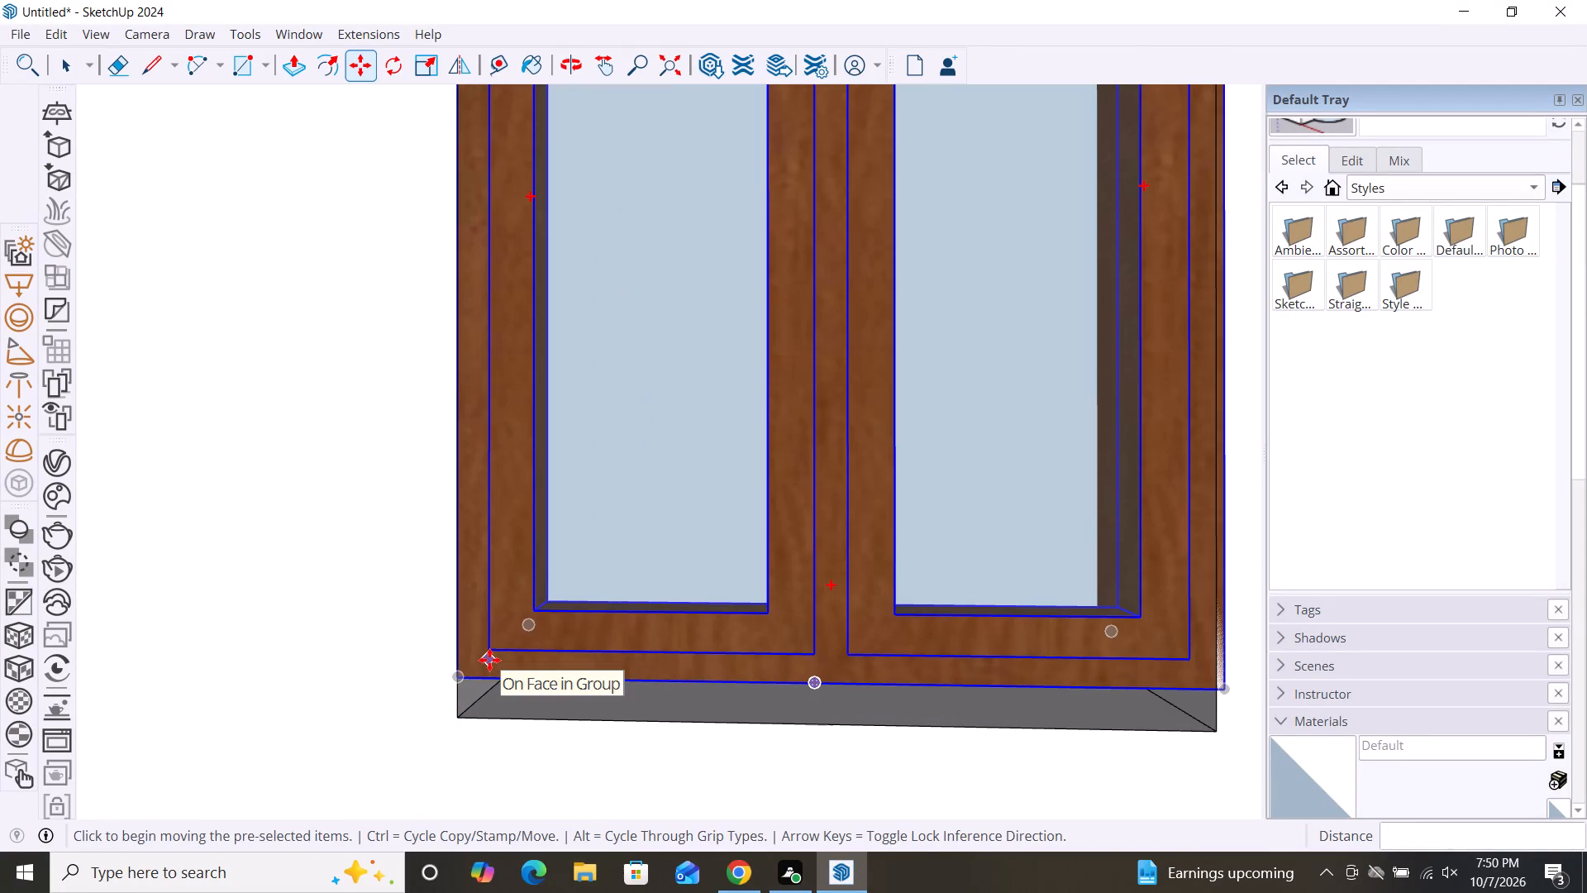
pyautogui.press('s')
pyautogui.click(455, 679)
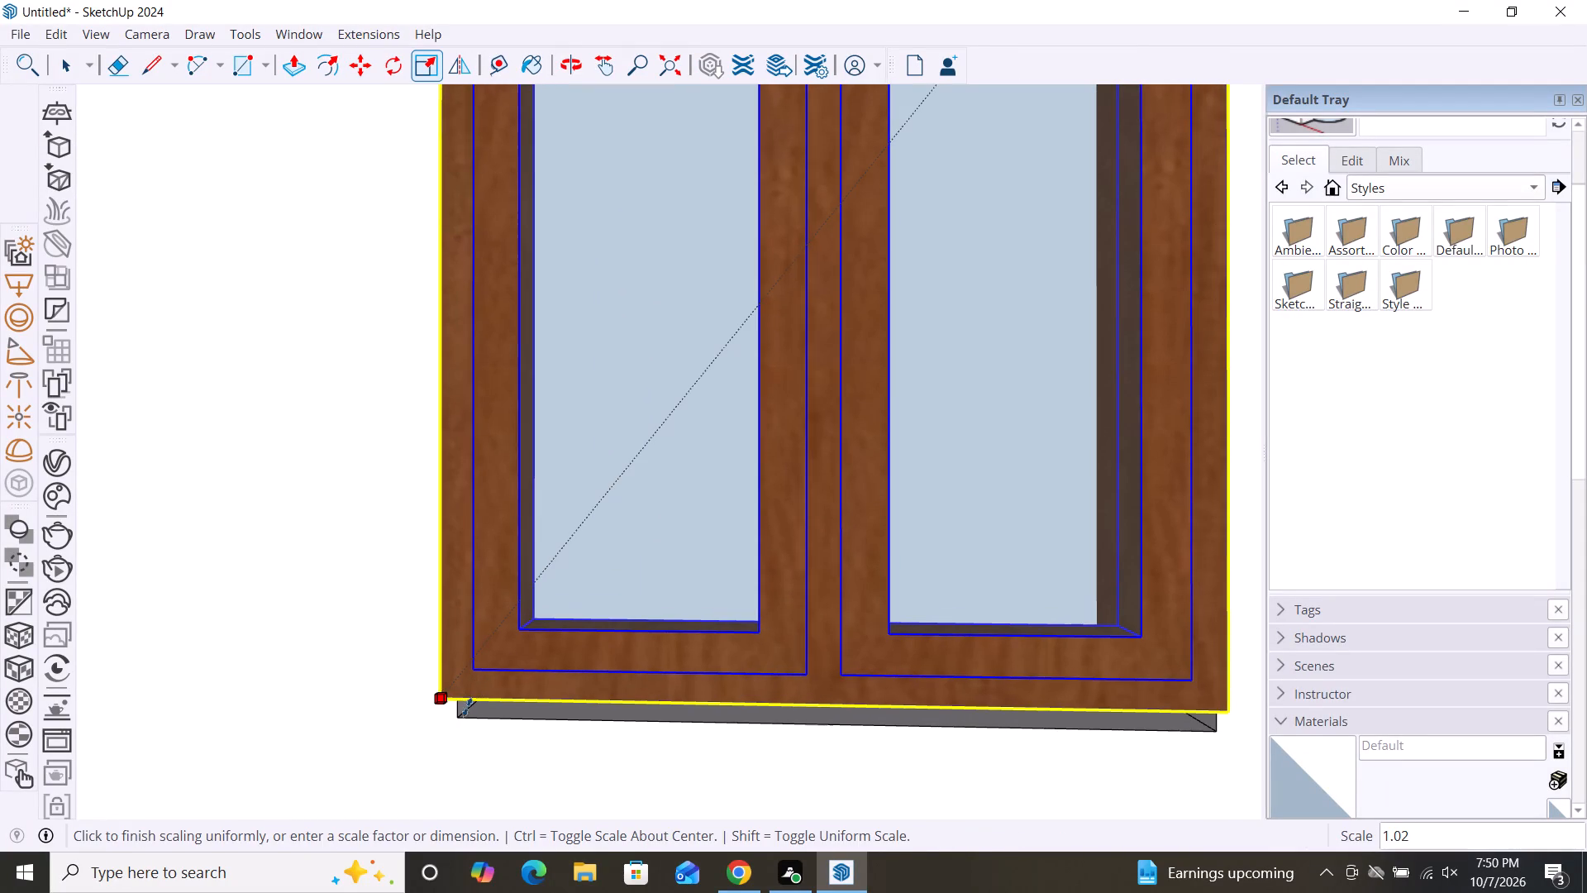
pyautogui.scroll(11, 480, 704)
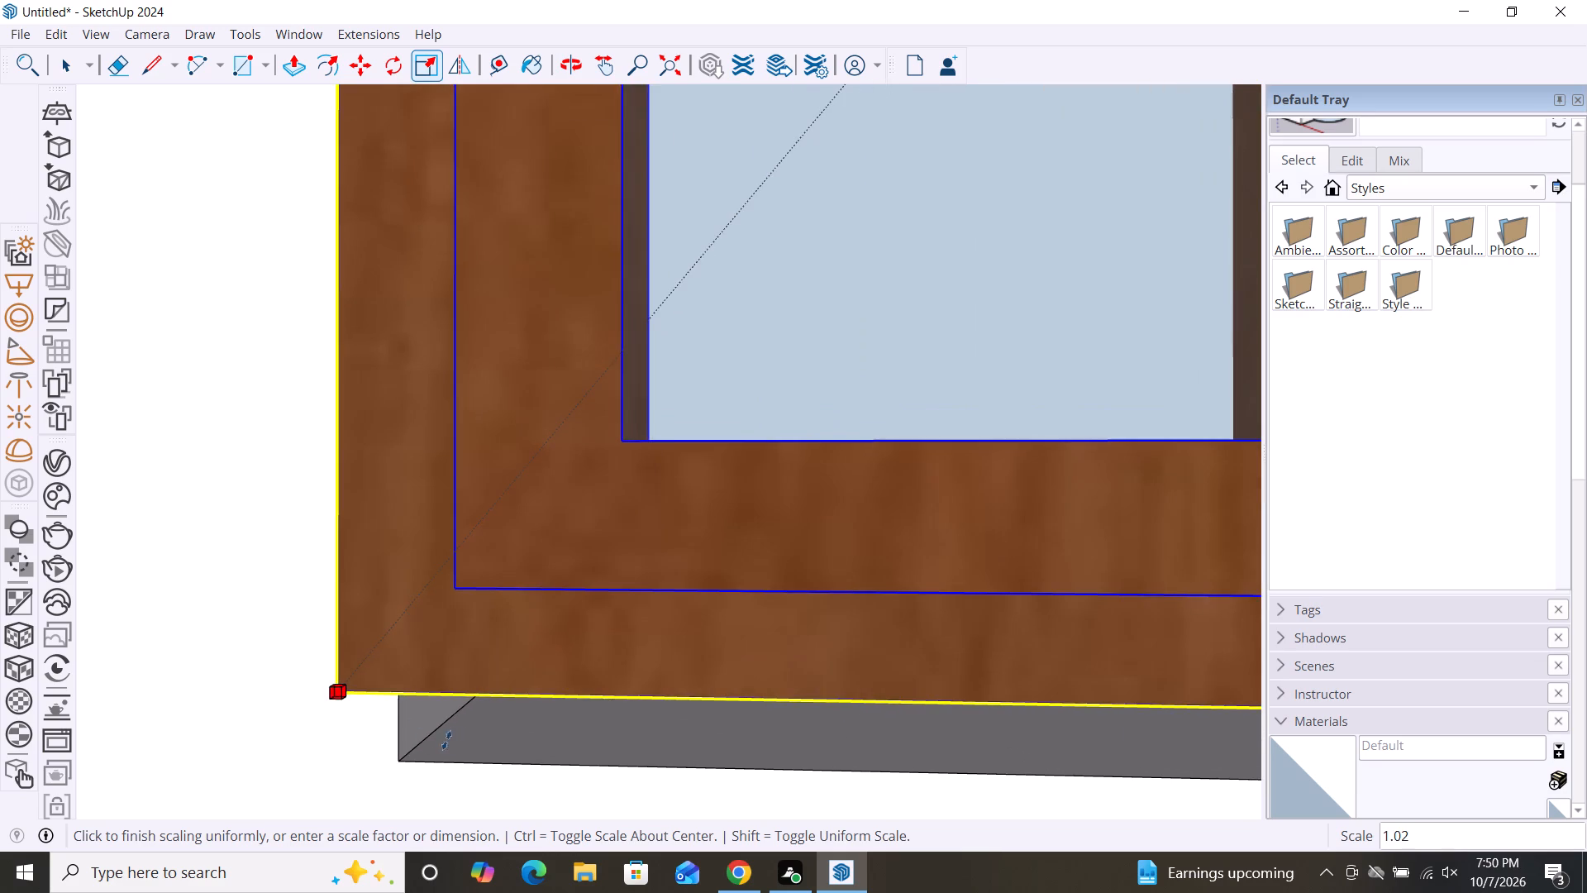
pyautogui.click(491, 742)
# Move the window 15/16" by its lower corner away from the doorway onto the matching corner of the wall opening.
pyautogui.press('m')
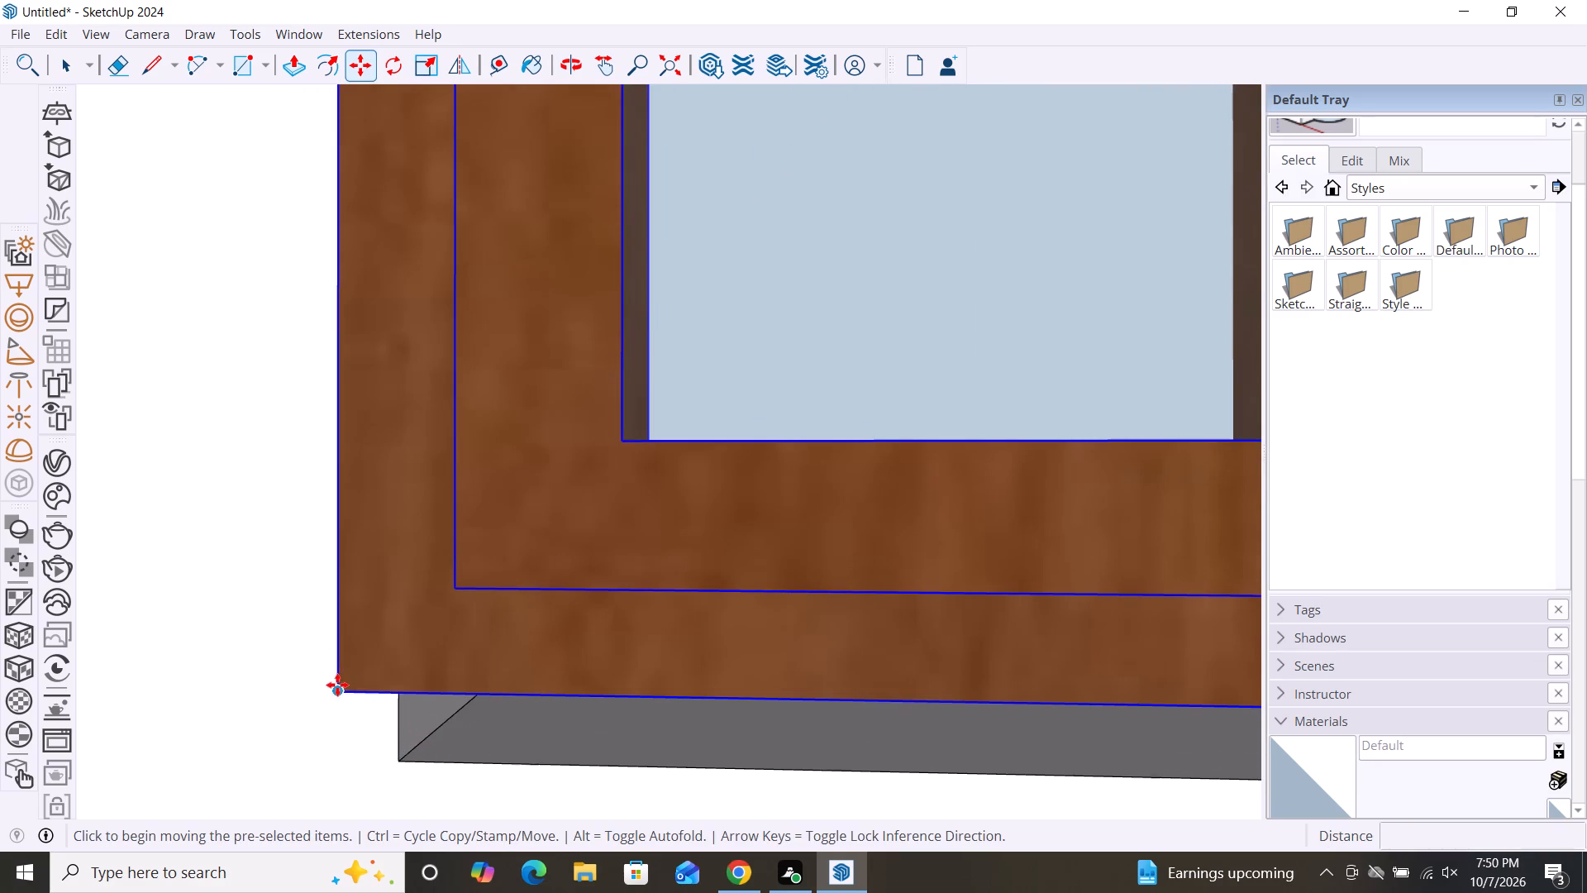
pyautogui.click(337, 685)
pyautogui.click(401, 757)
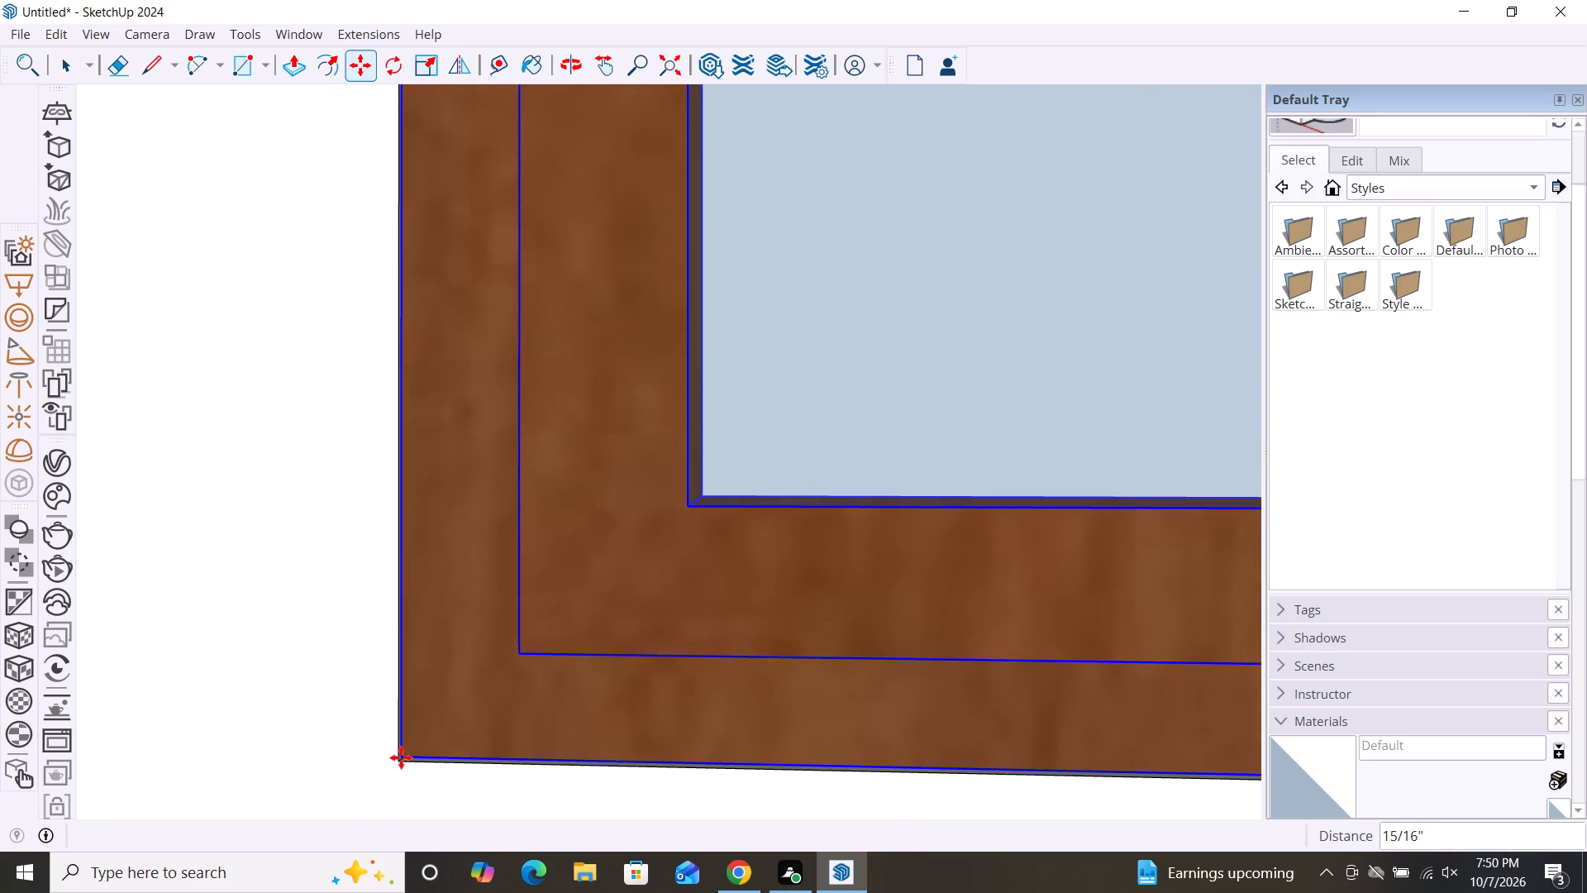
# Scale the window uniformly to 0.98 from its upper corner nearest the doorway.
pyautogui.scroll(-14, 322, 701)
pyautogui.scroll(-5, 312, 623)
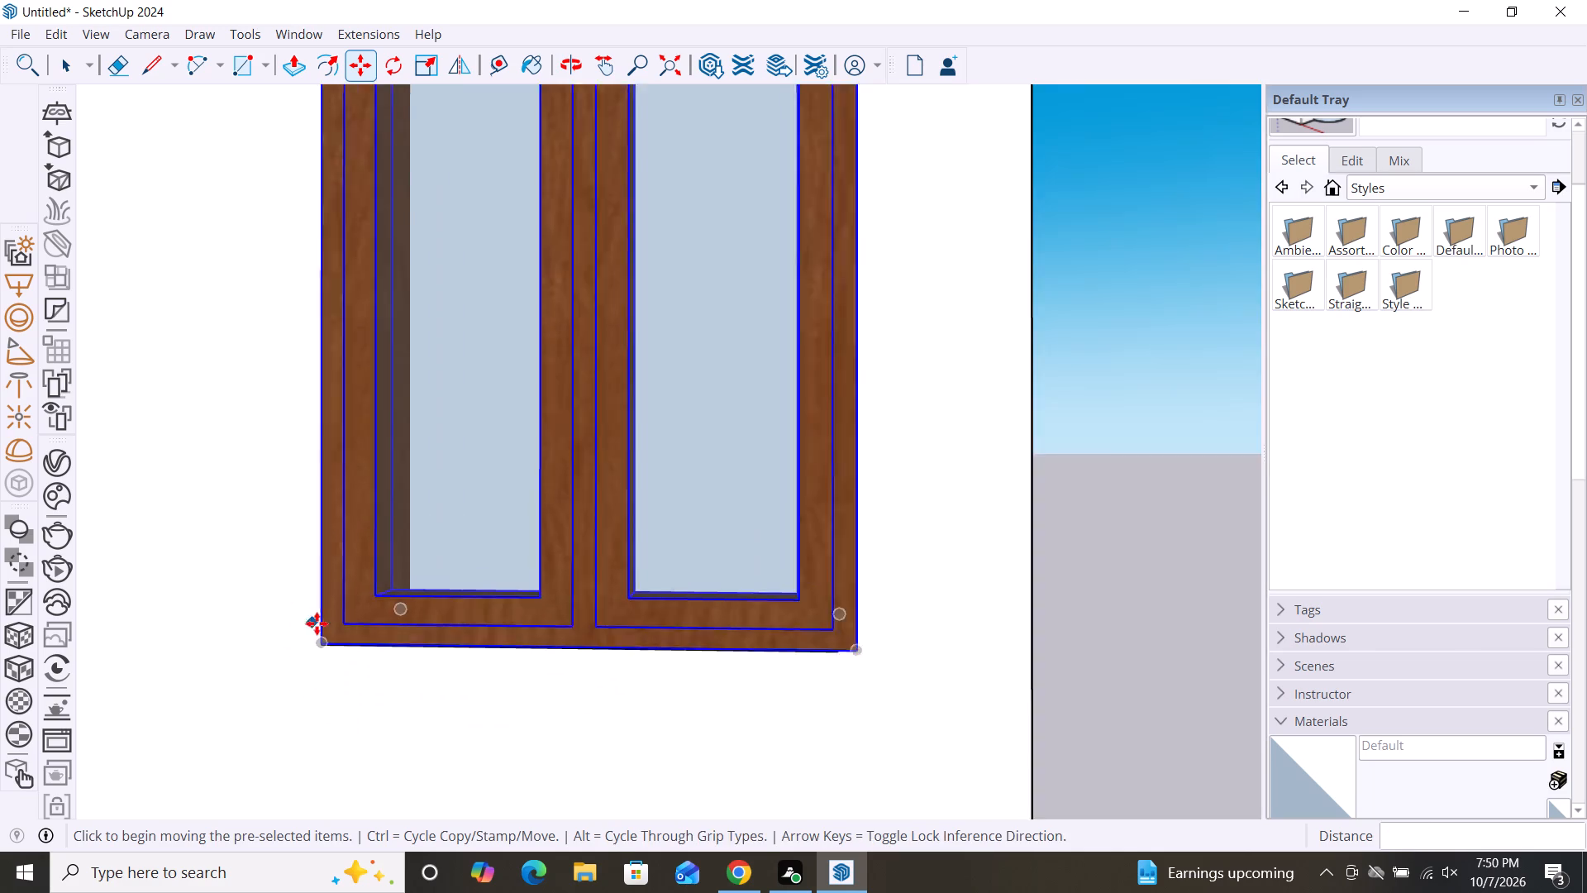
pyautogui.scroll(-4, 345, 638)
pyautogui.scroll(6, 632, 220)
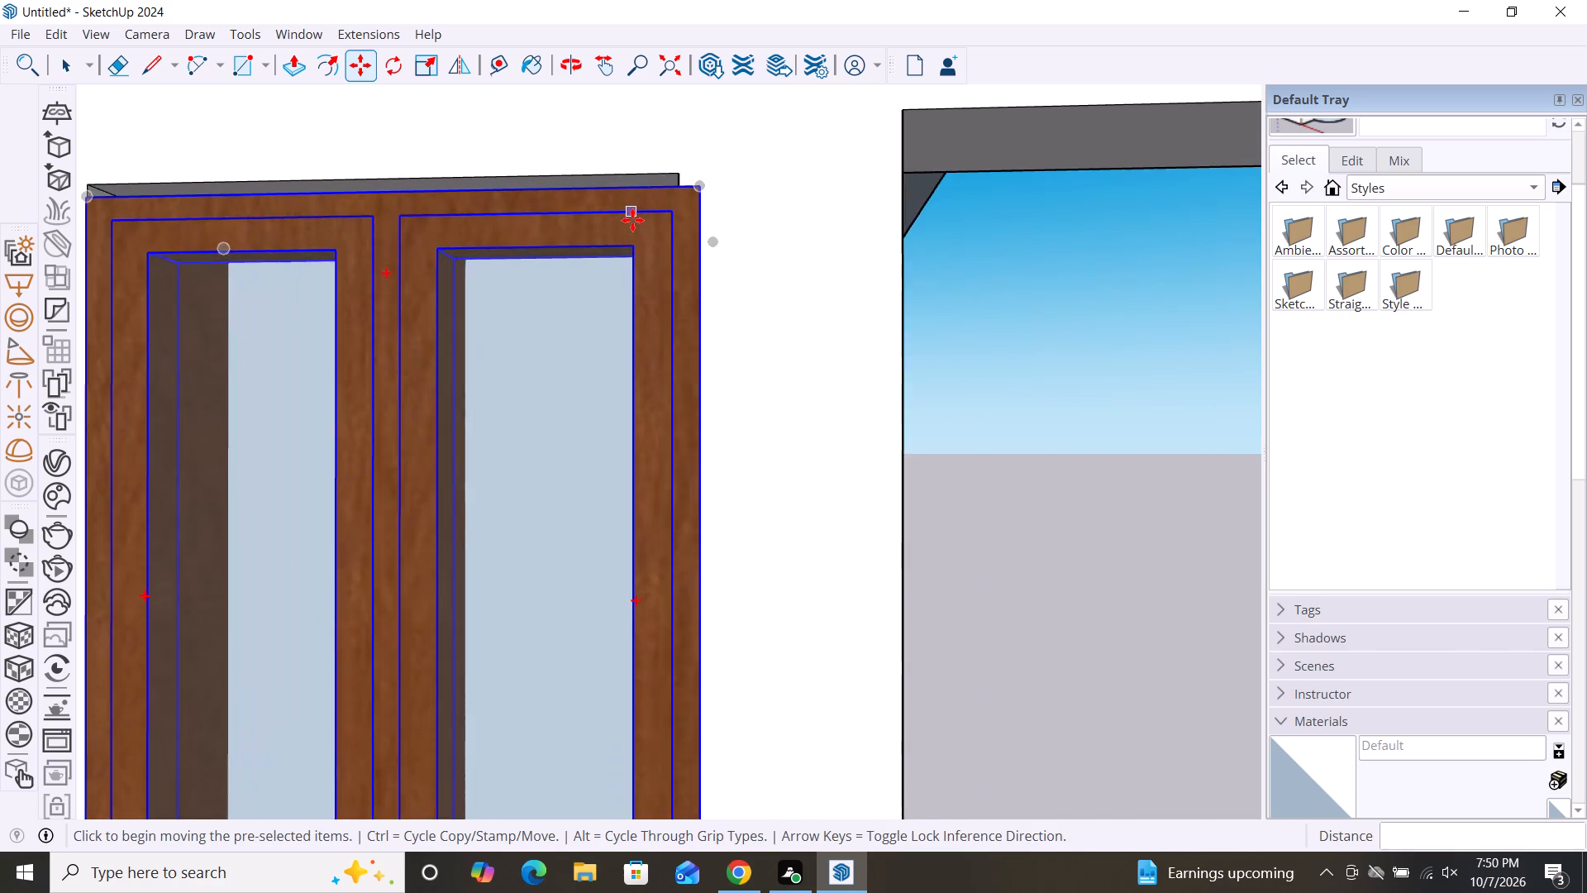
pyautogui.scroll(5, 632, 220)
pyautogui.press('s')
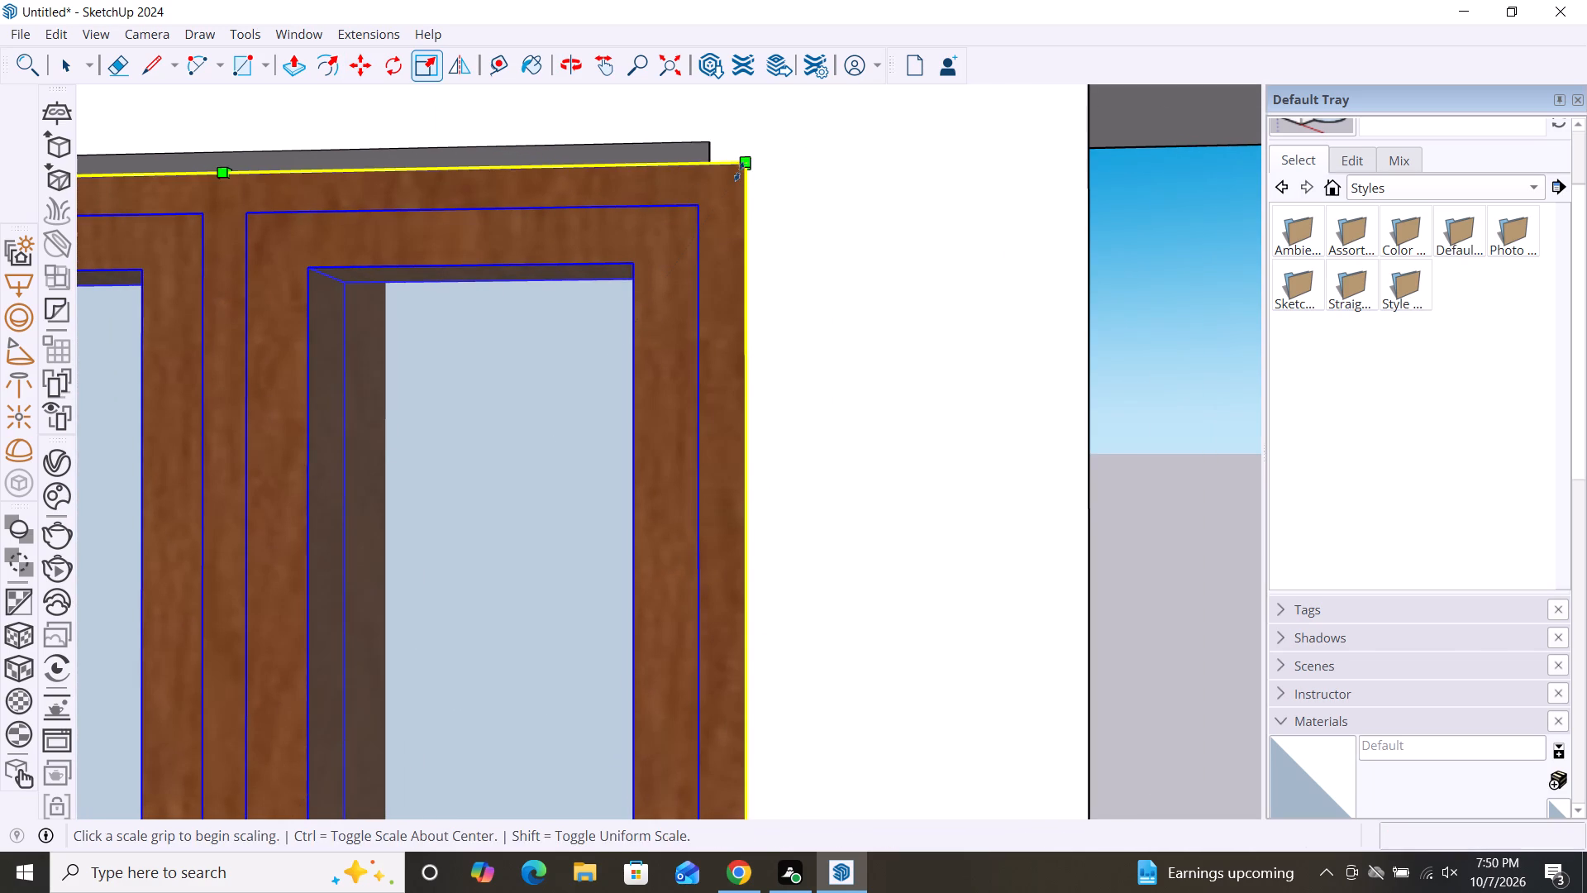
pyautogui.click(750, 158)
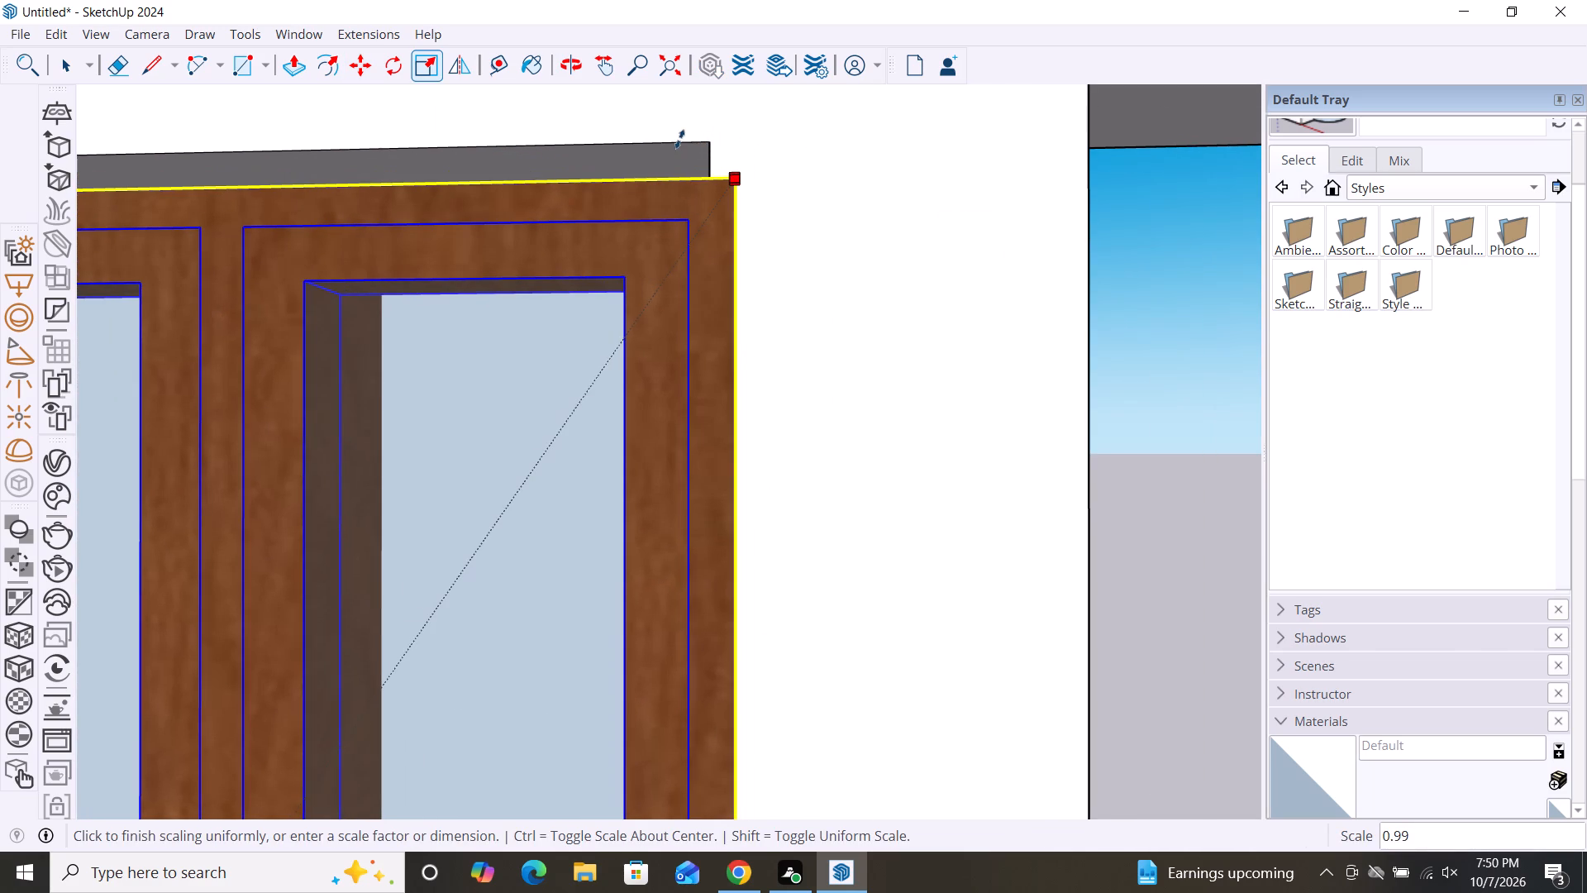
pyautogui.click(674, 131)
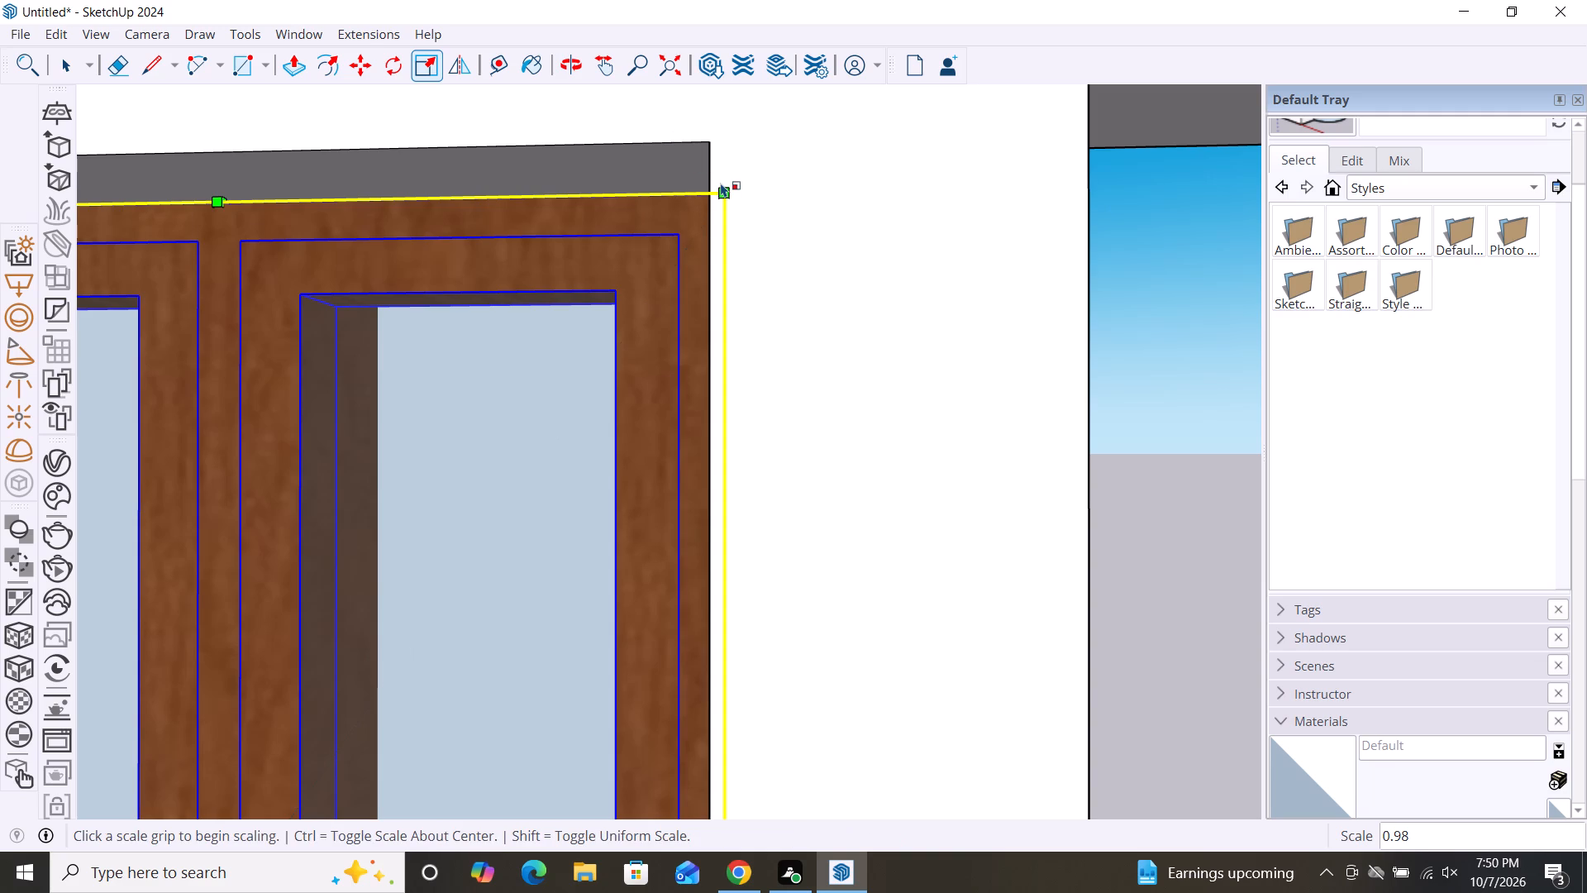
# Move the window about 1 7/16" to align its upper corner nearest the doorway with the matching corner of the wall opening.
pyautogui.press('m')
pyautogui.click(703, 193)
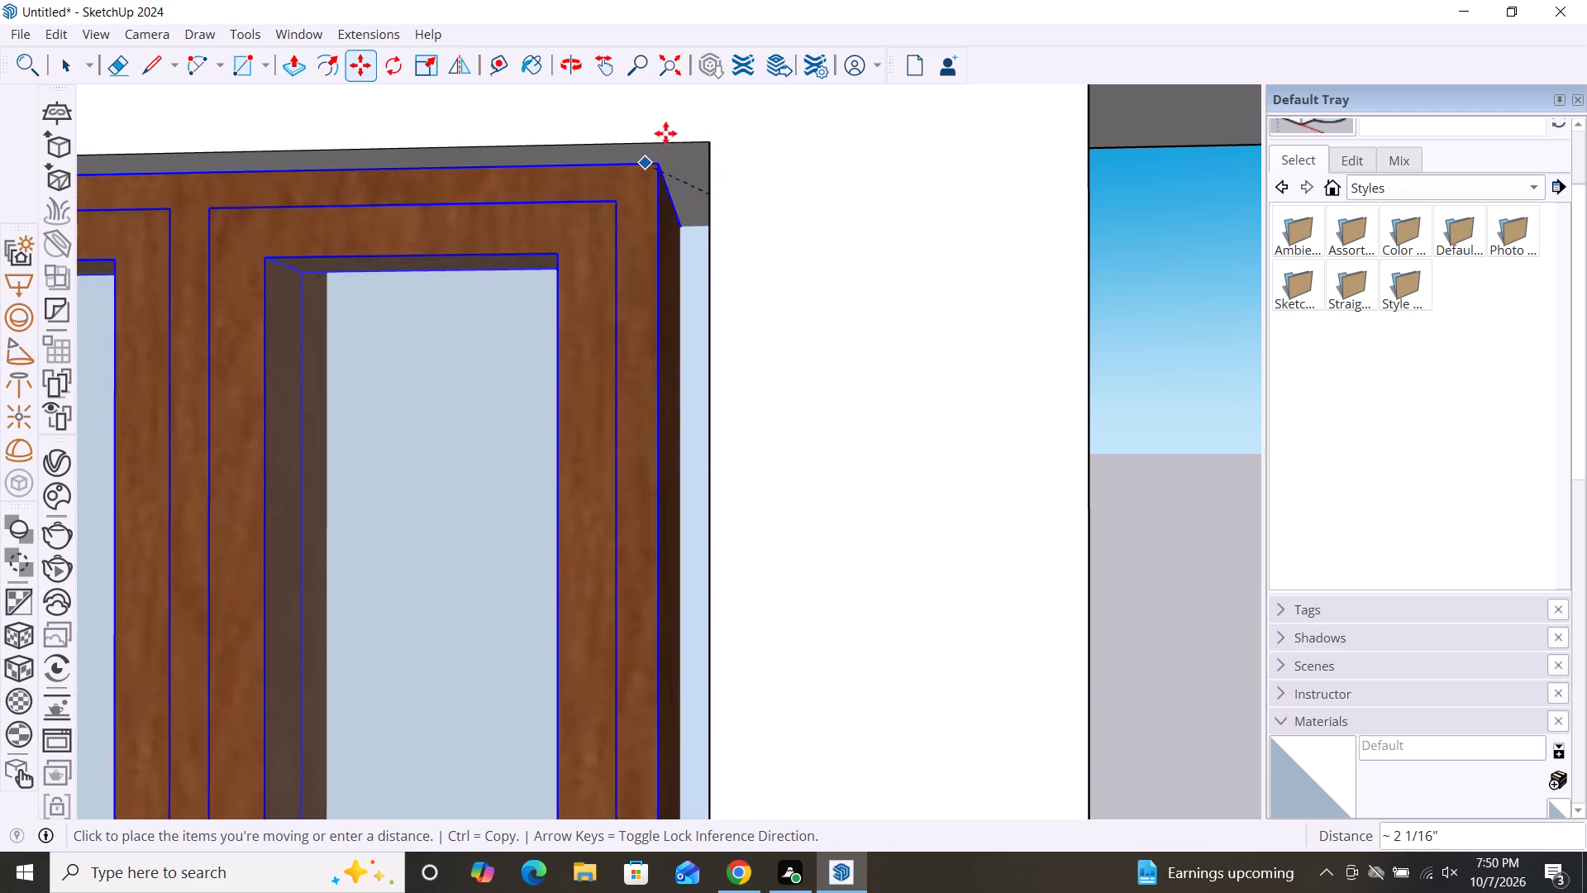
pyautogui.scroll(4, 688, 113)
pyautogui.scroll(-2, 703, 313)
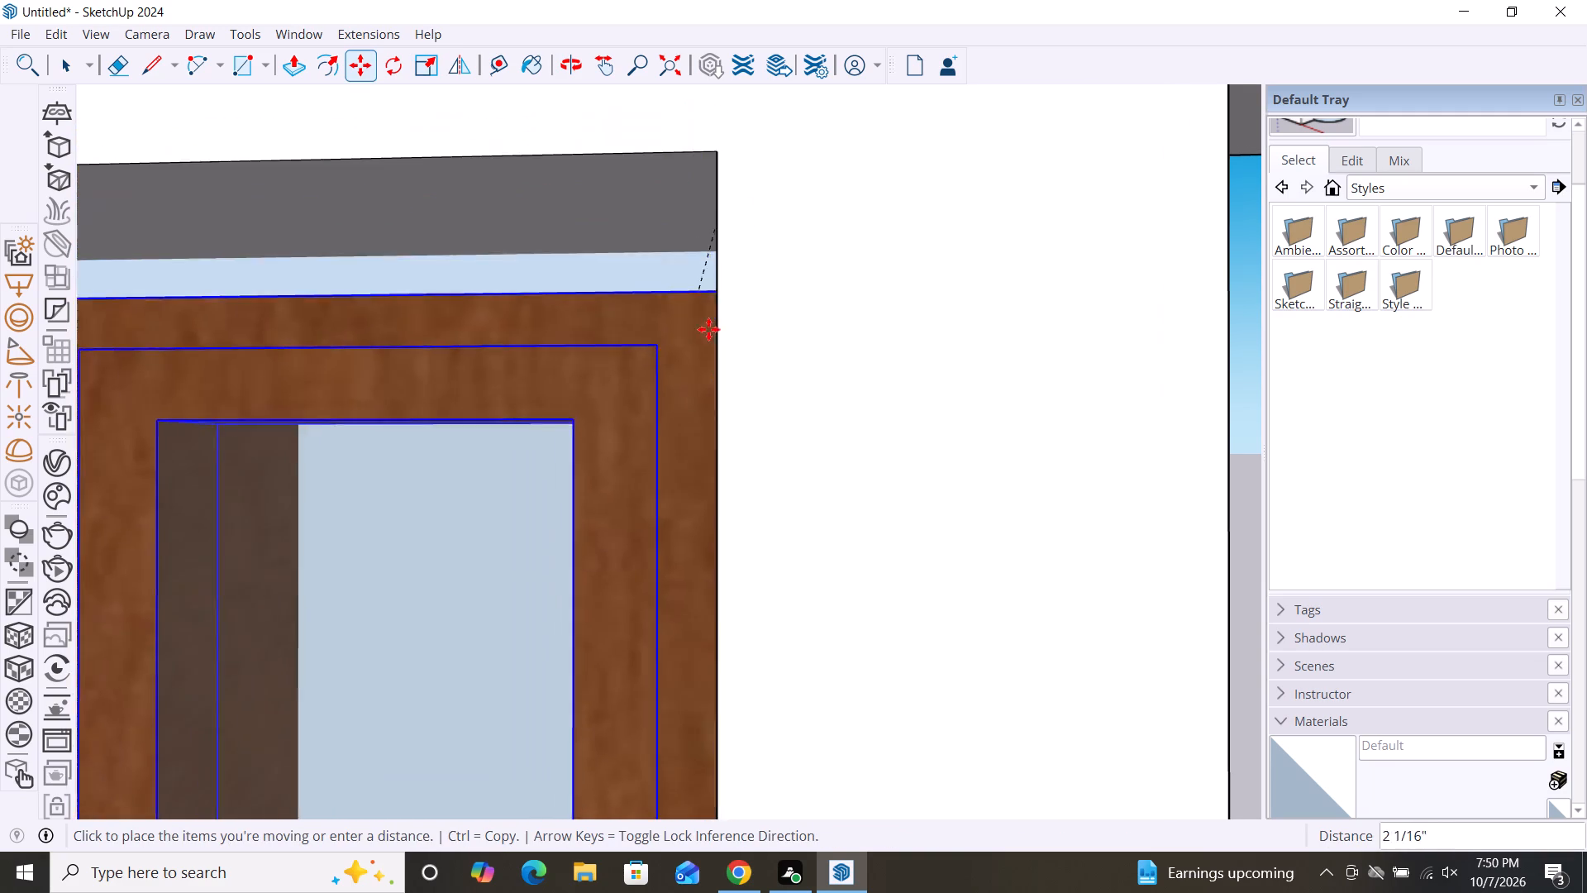
pyautogui.scroll(-1, 708, 329)
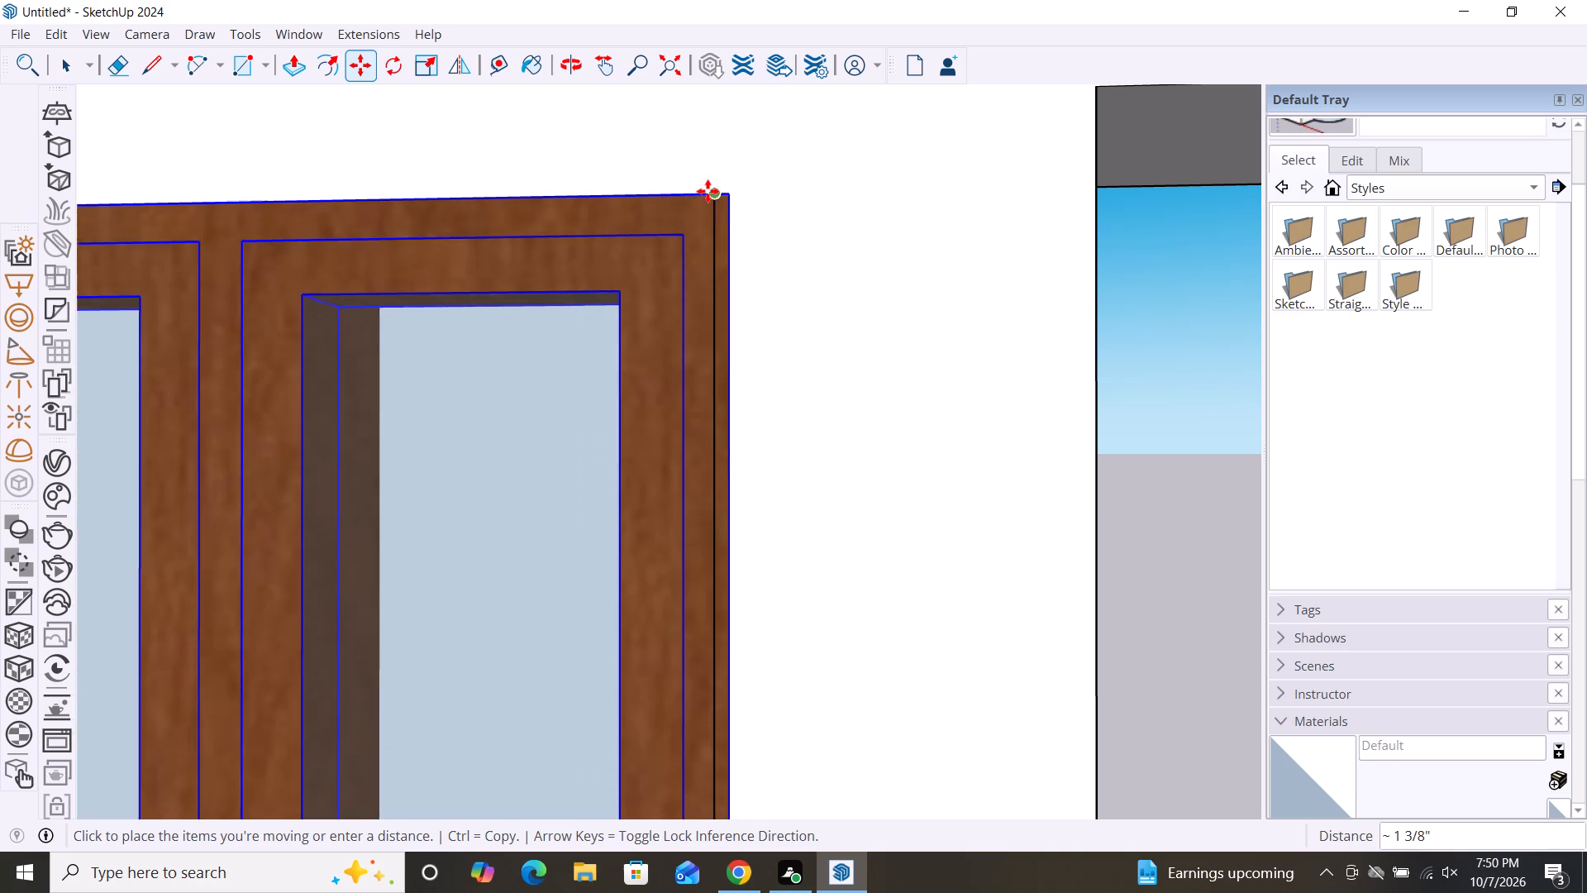
pyautogui.click(698, 192)
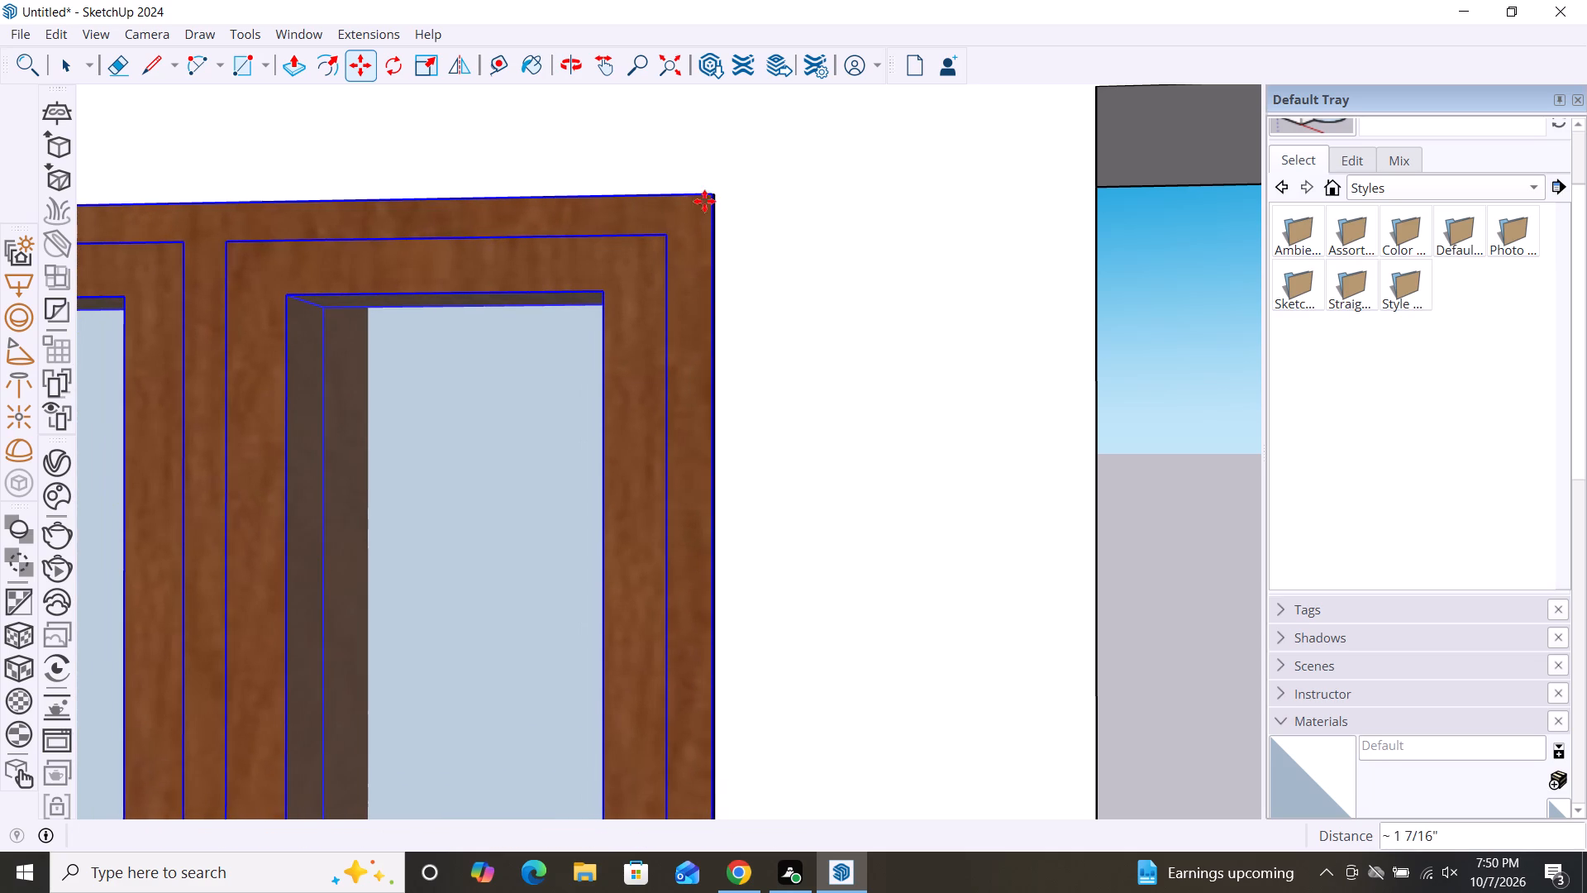
pyautogui.keyDown('alt'); pyautogui.moveTo(720, 249); pyautogui.dragTo(822, 622, button='middle'); pyautogui.keyUp('alt')
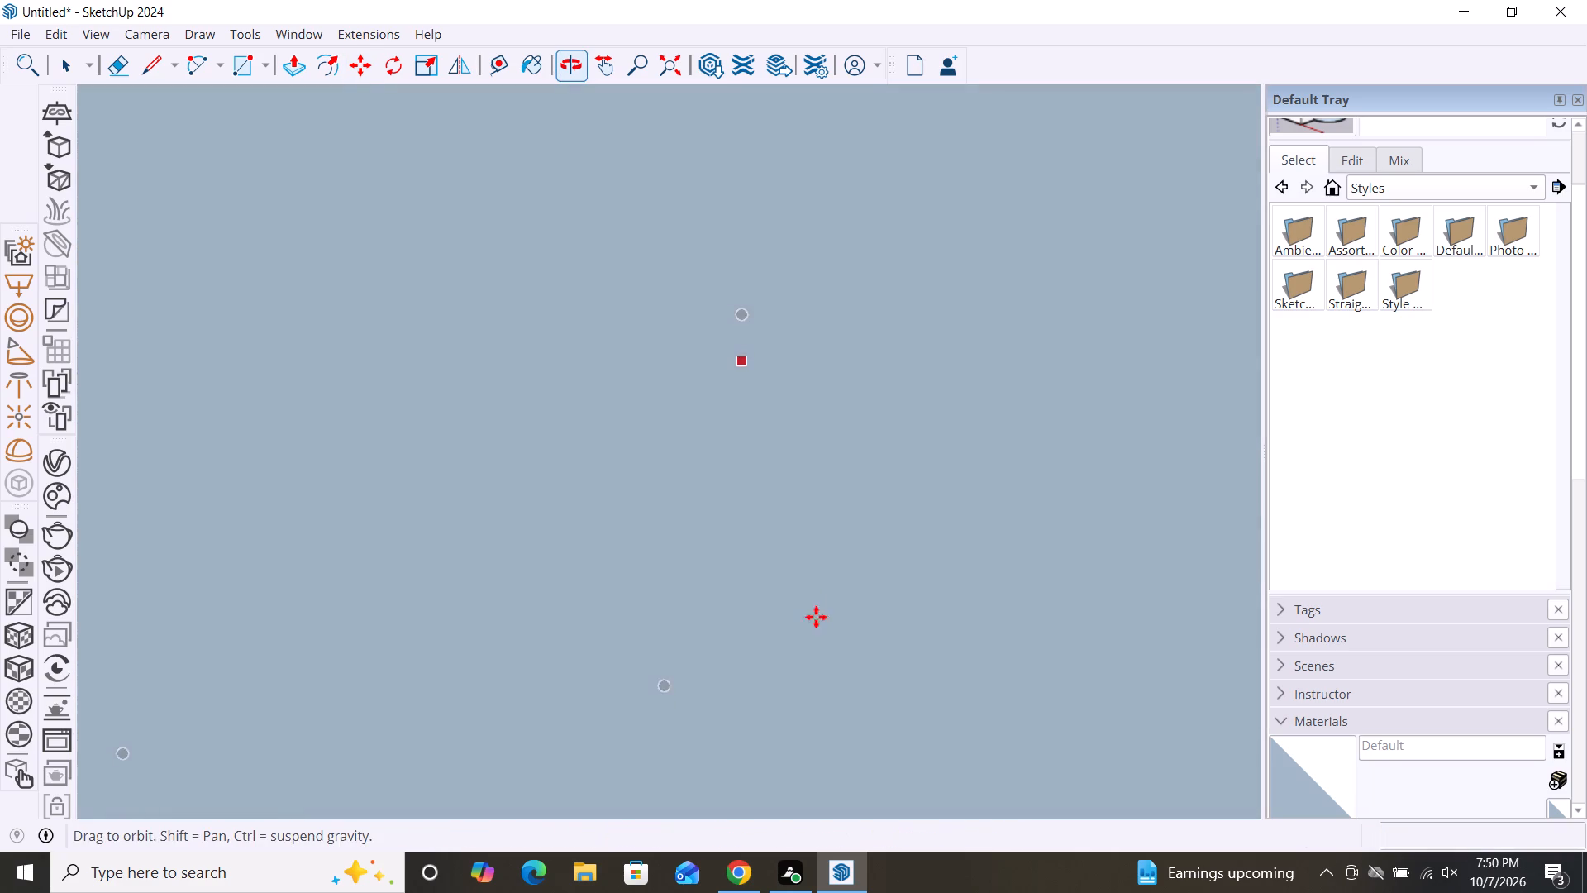
# Bring the house back into view and examine how the ground-floor window beside the doorway sits in its wall opening.
pyautogui.press('space')
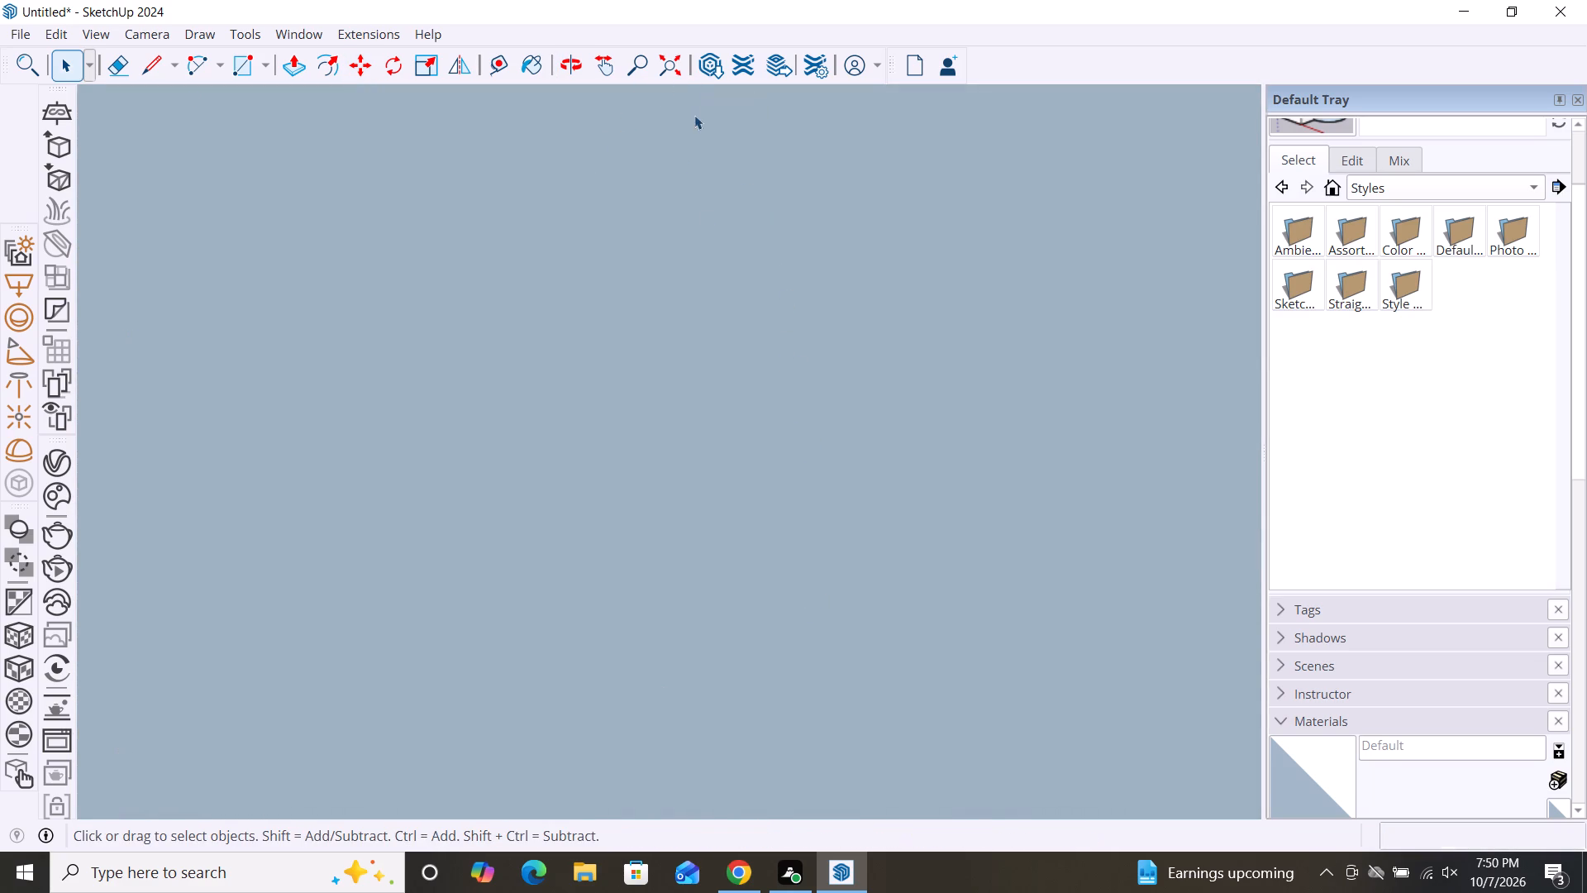
pyautogui.scroll(-14, 707, 270)
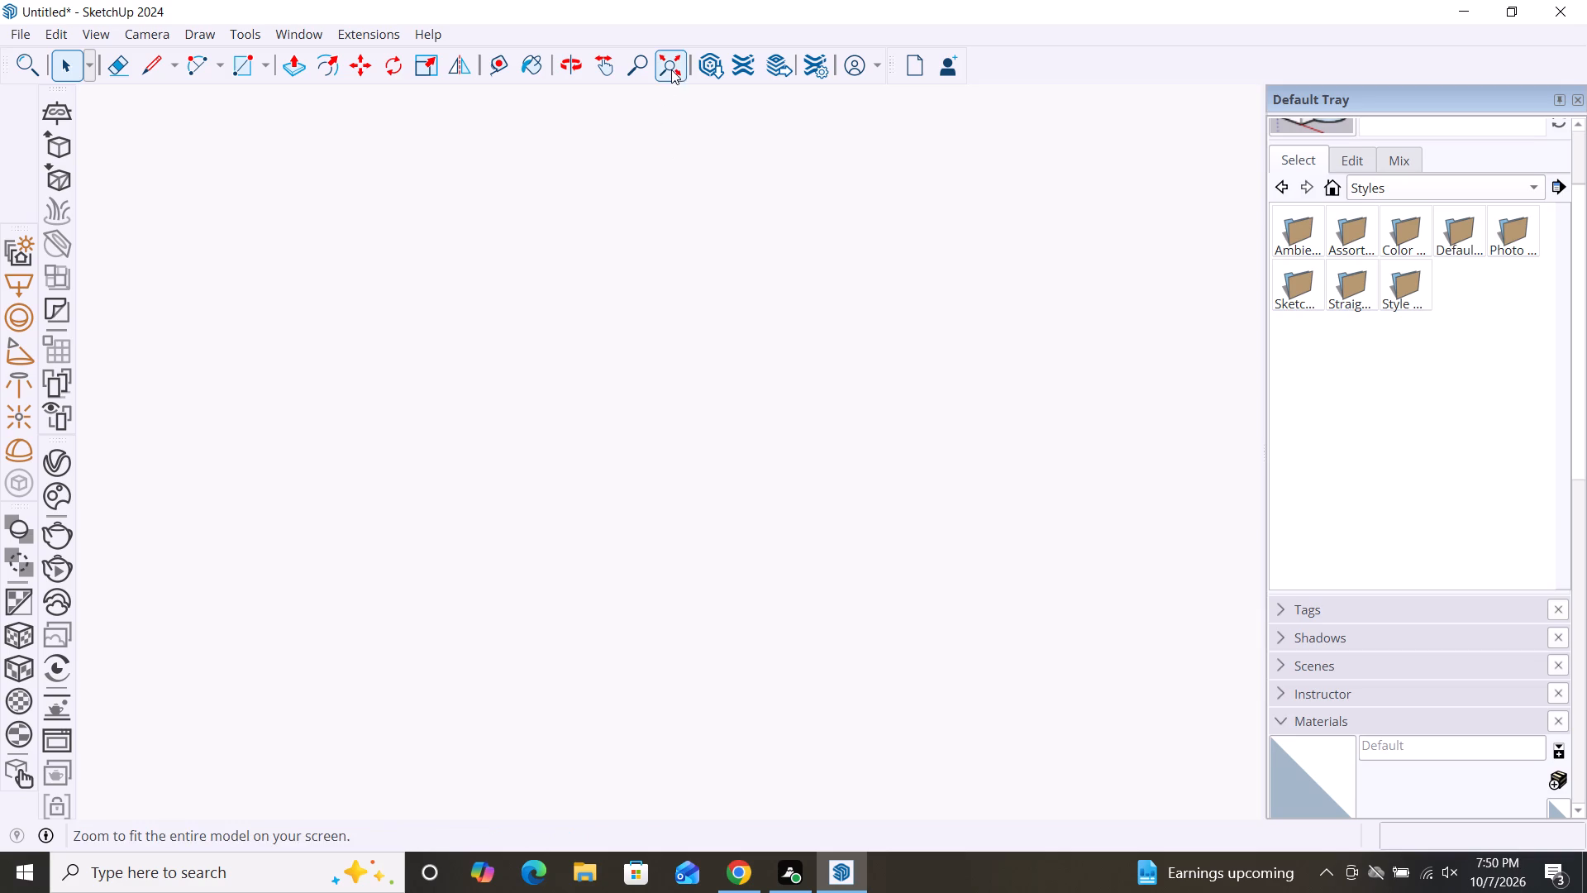
pyautogui.moveTo(671, 69); pyautogui.dragTo(673, 58)
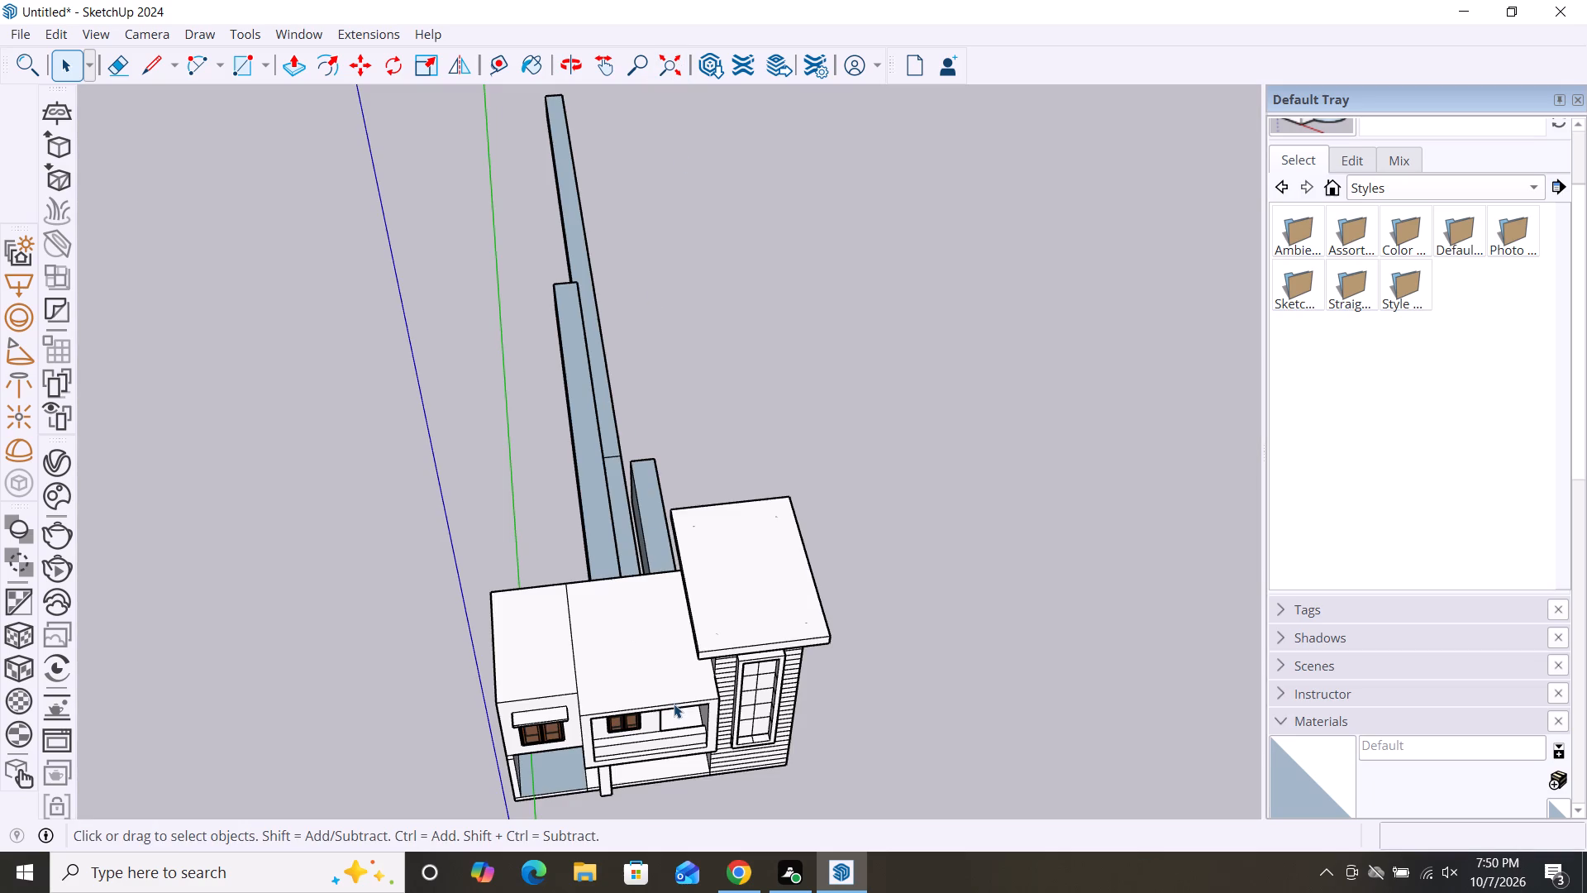
pyautogui.moveTo(674, 704); pyautogui.dragTo(681, 538, button='middle')
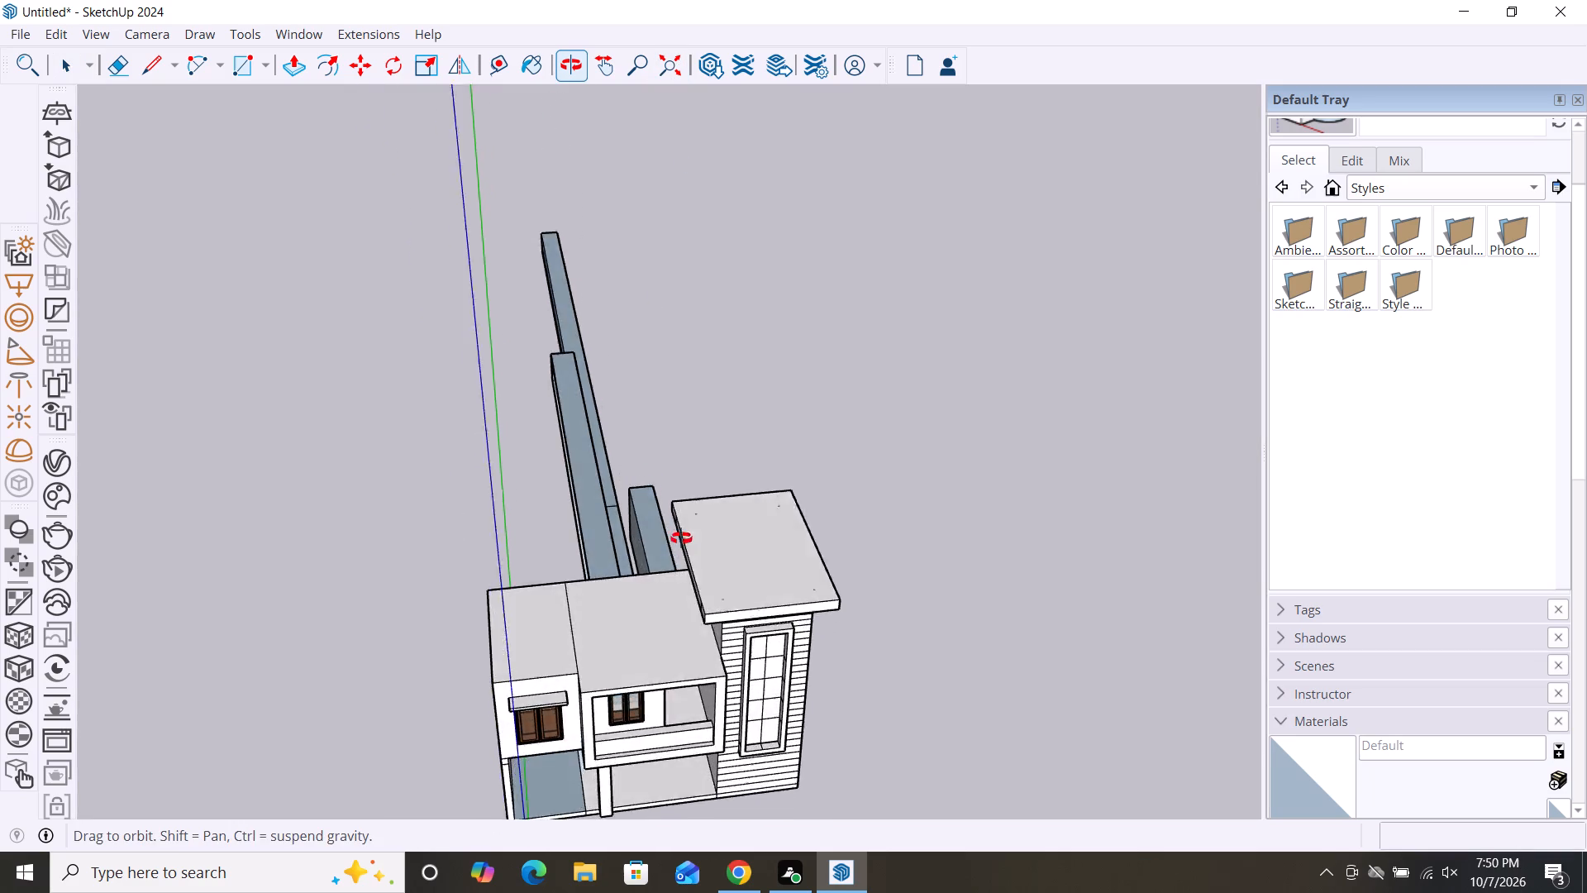
pyautogui.moveTo(681, 538); pyautogui.dragTo(617, 325, button='middle')
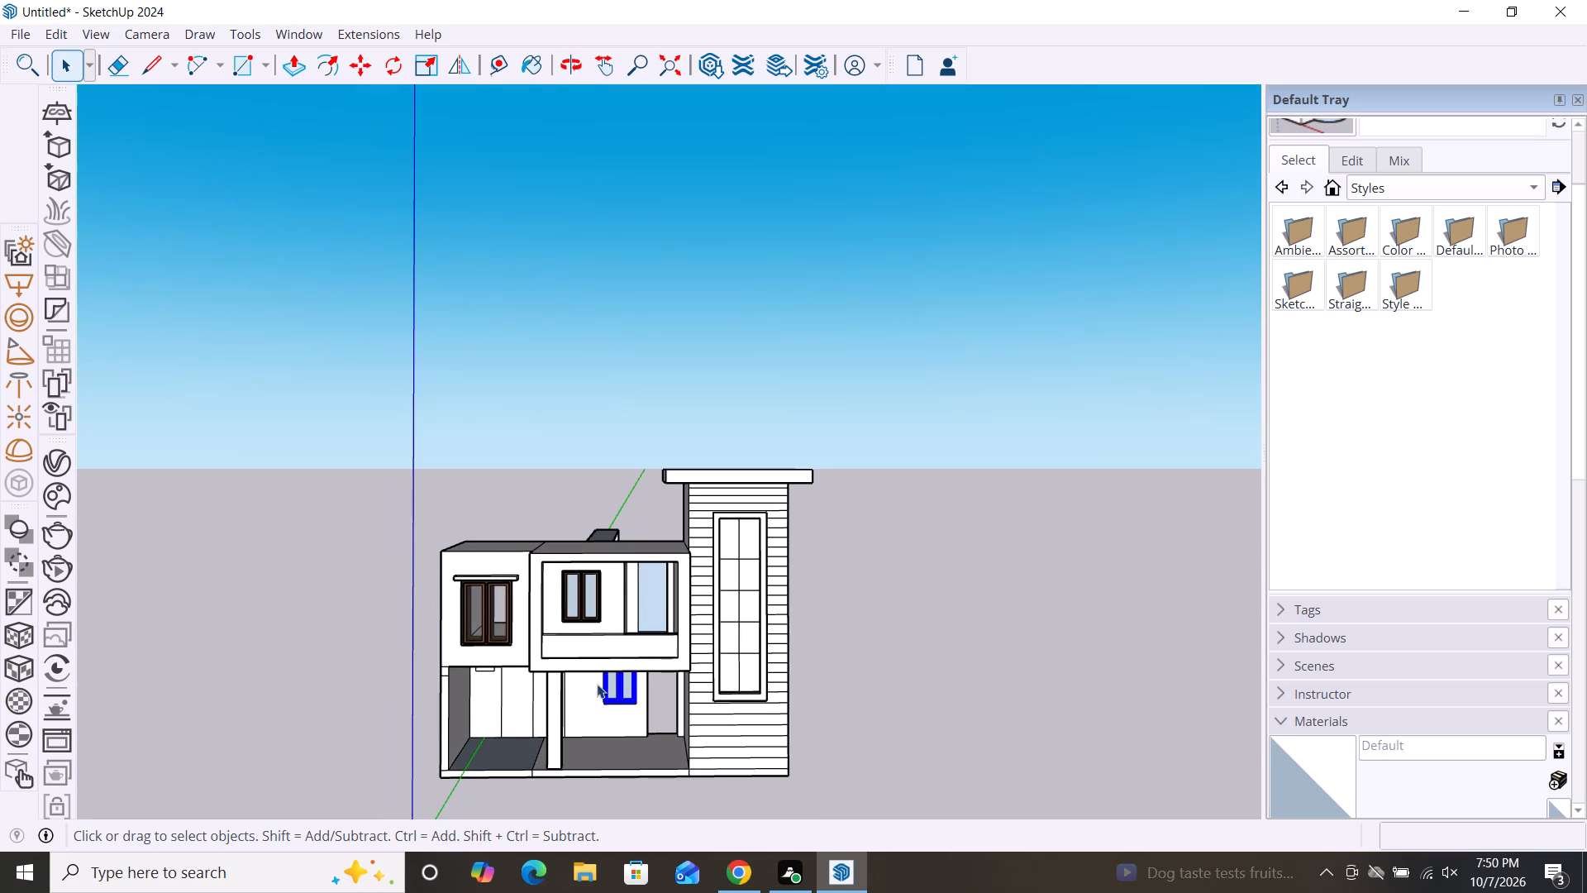
pyautogui.middleClick(617, 702)
pyautogui.scroll(11, 617, 702)
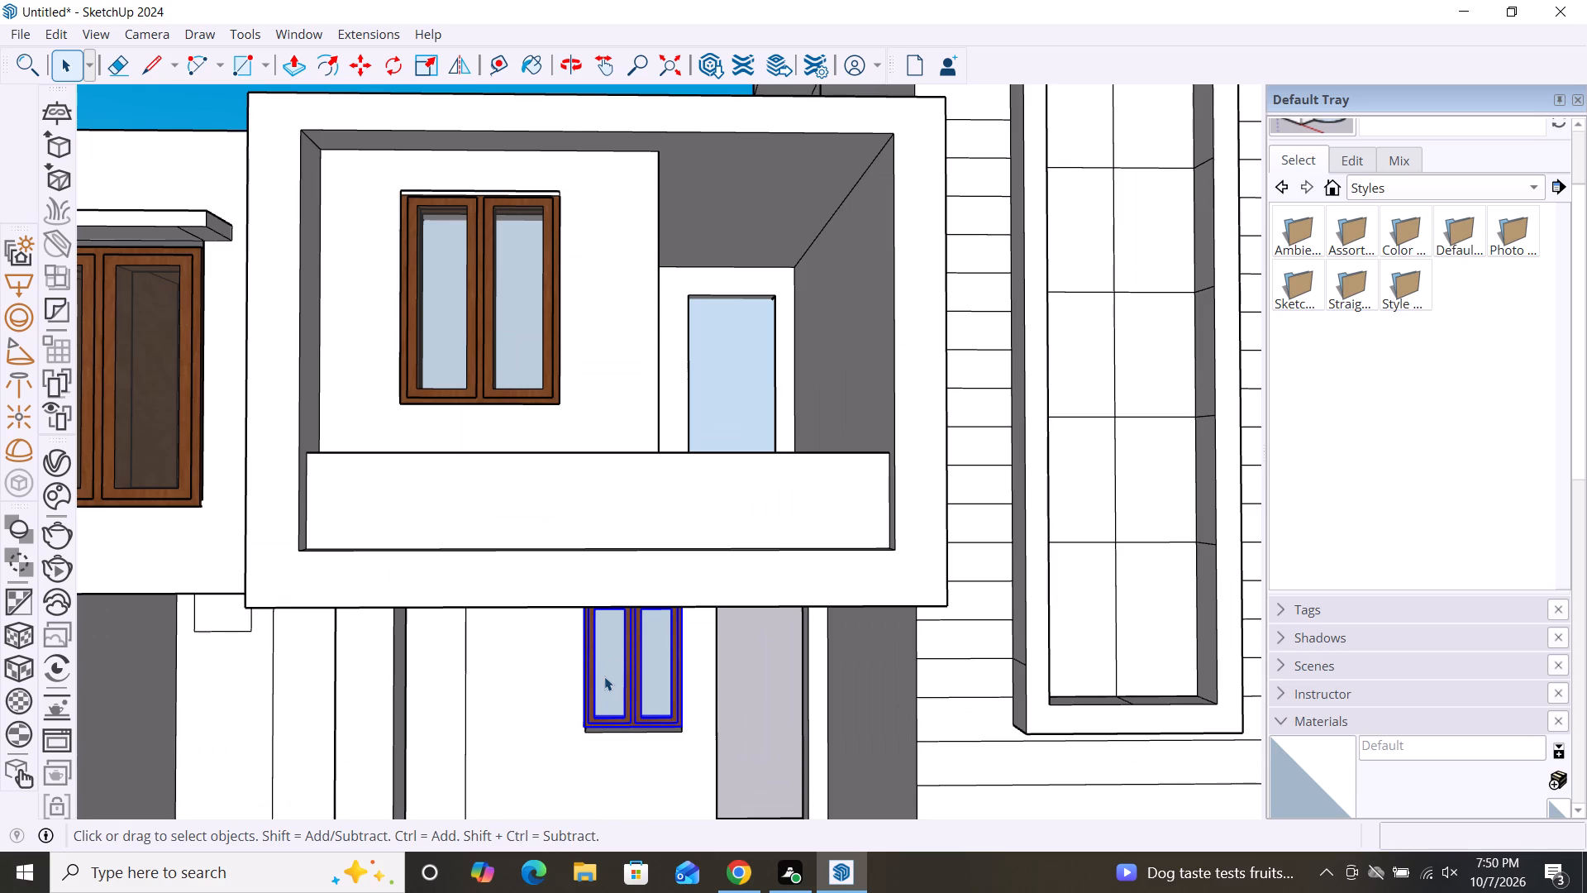
pyautogui.moveTo(604, 676); pyautogui.dragTo(568, 445, button='middle')
pyautogui.scroll(-3, 614, 533)
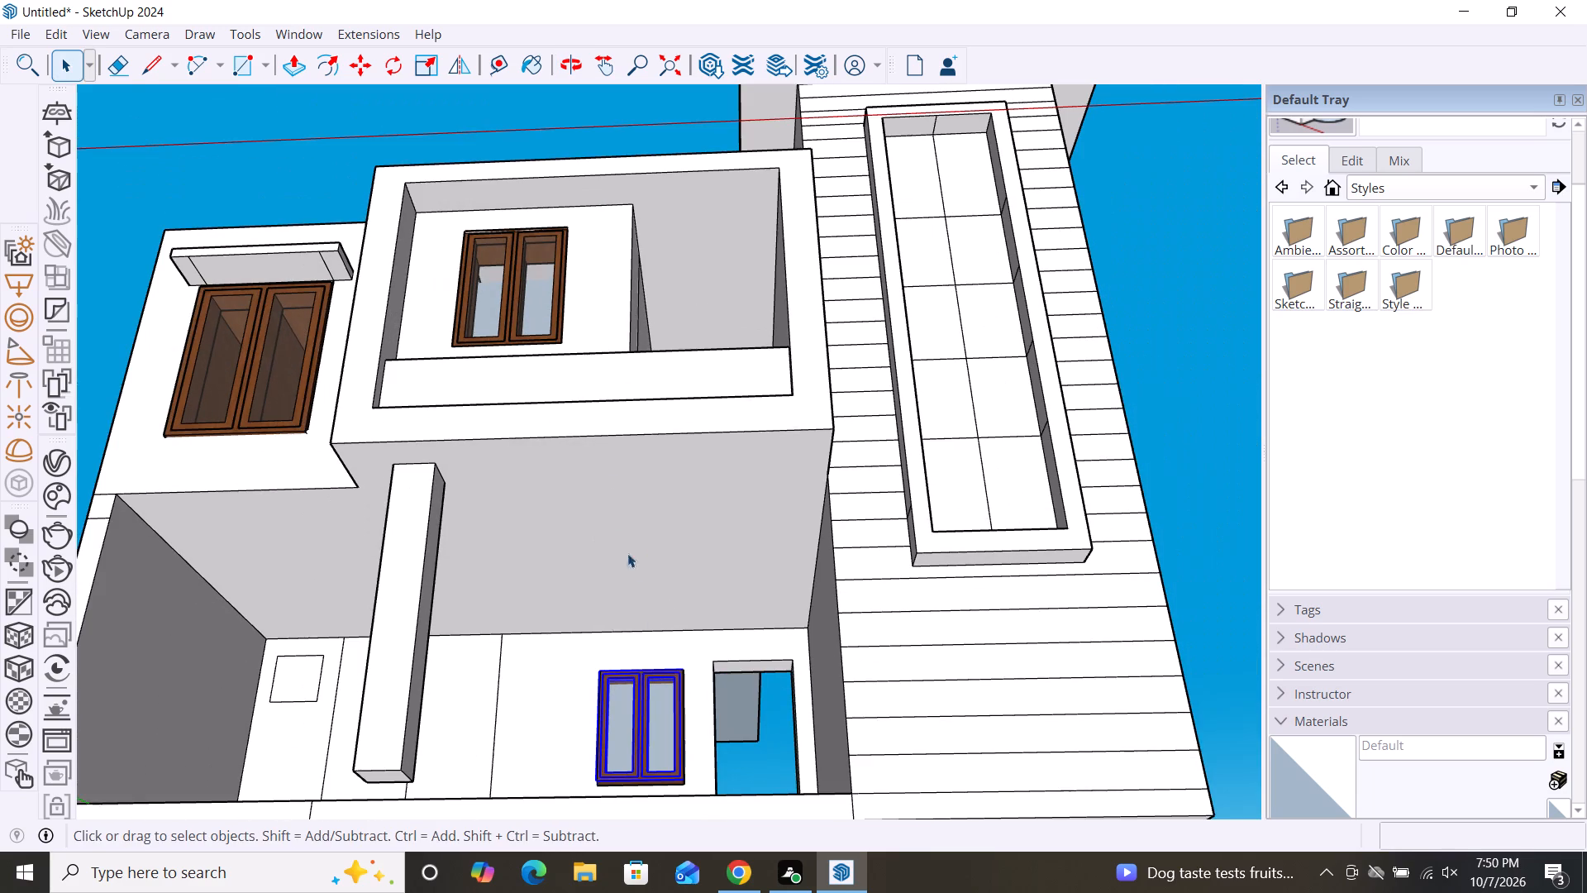
pyautogui.moveTo(649, 630); pyautogui.dragTo(669, 791, button='middle')
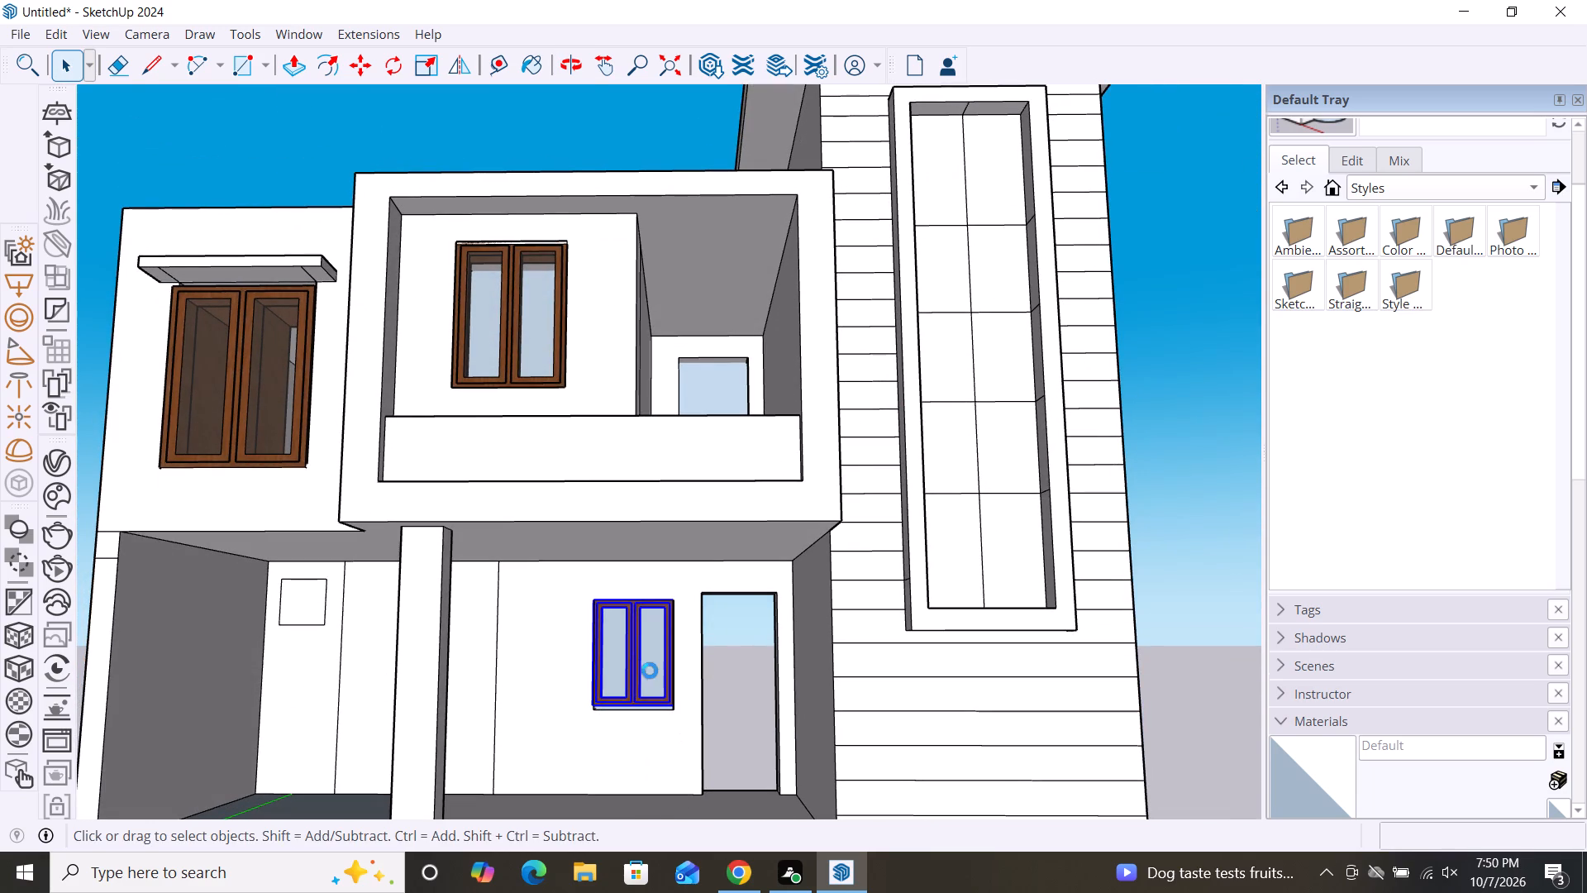
pyautogui.scroll(6, 654, 629)
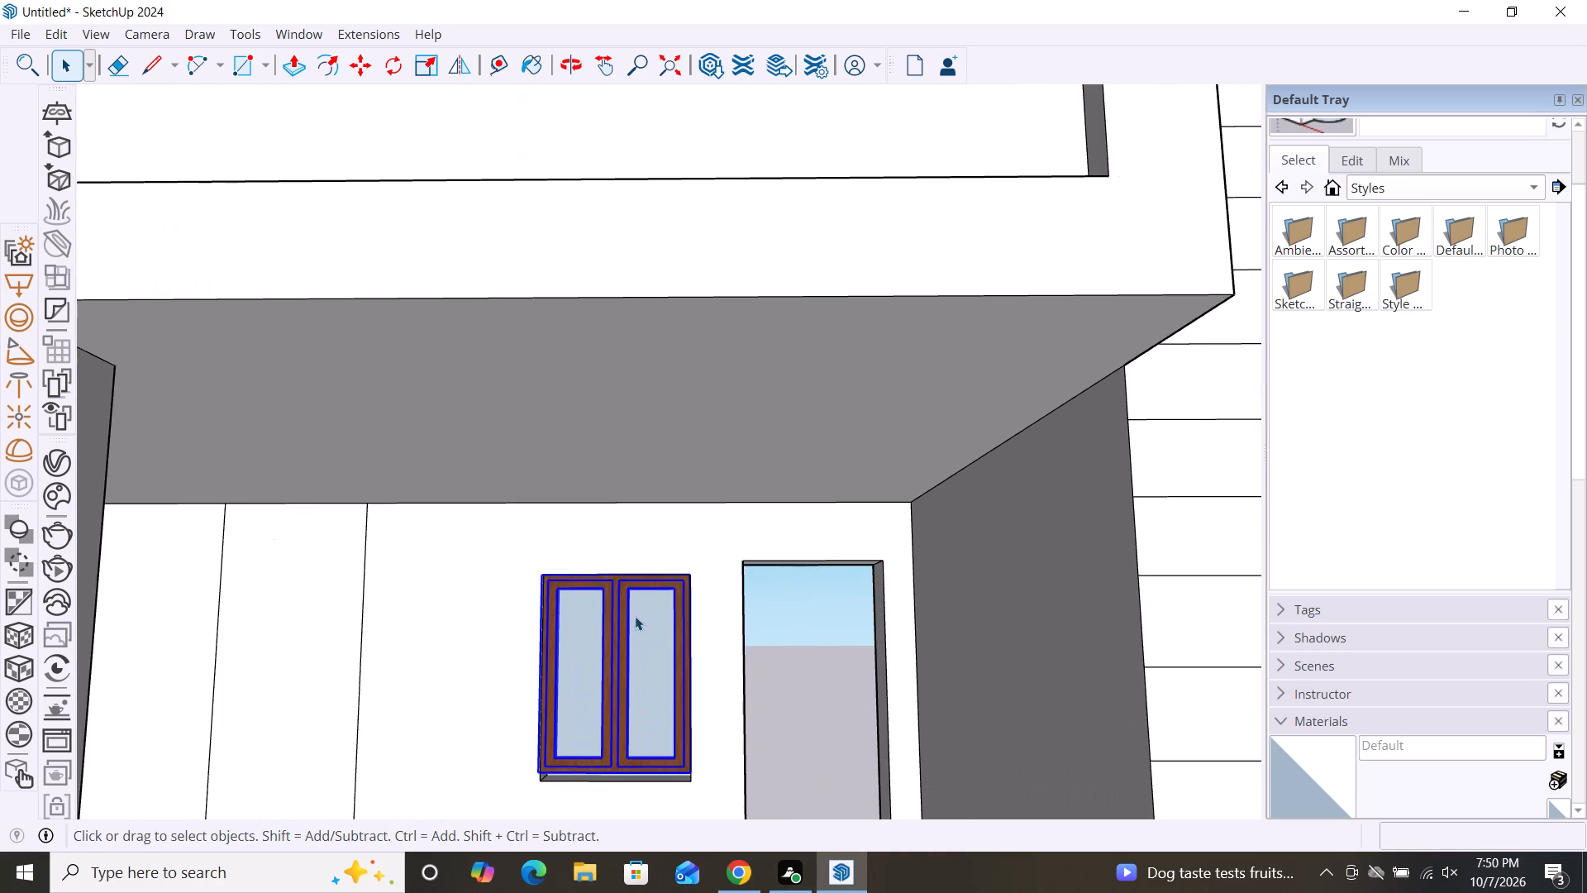
pyautogui.scroll(7, 631, 615)
pyautogui.scroll(-3, 606, 472)
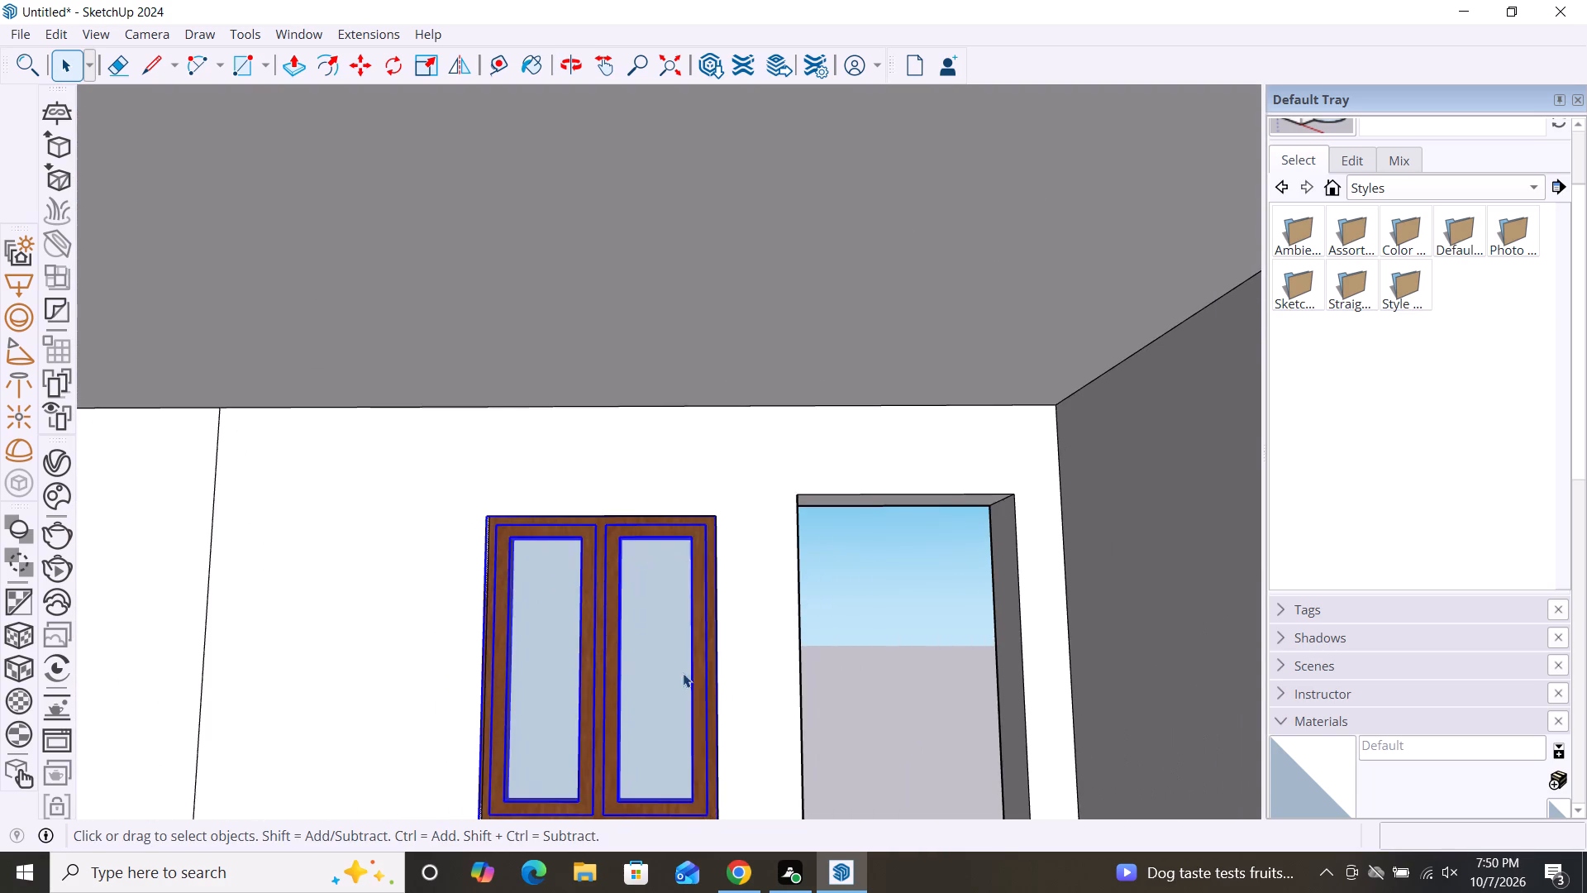
pyautogui.scroll(-1, 588, 476)
pyautogui.scroll(3, 567, 783)
pyautogui.scroll(-4, 525, 368)
pyautogui.scroll(9, 493, 697)
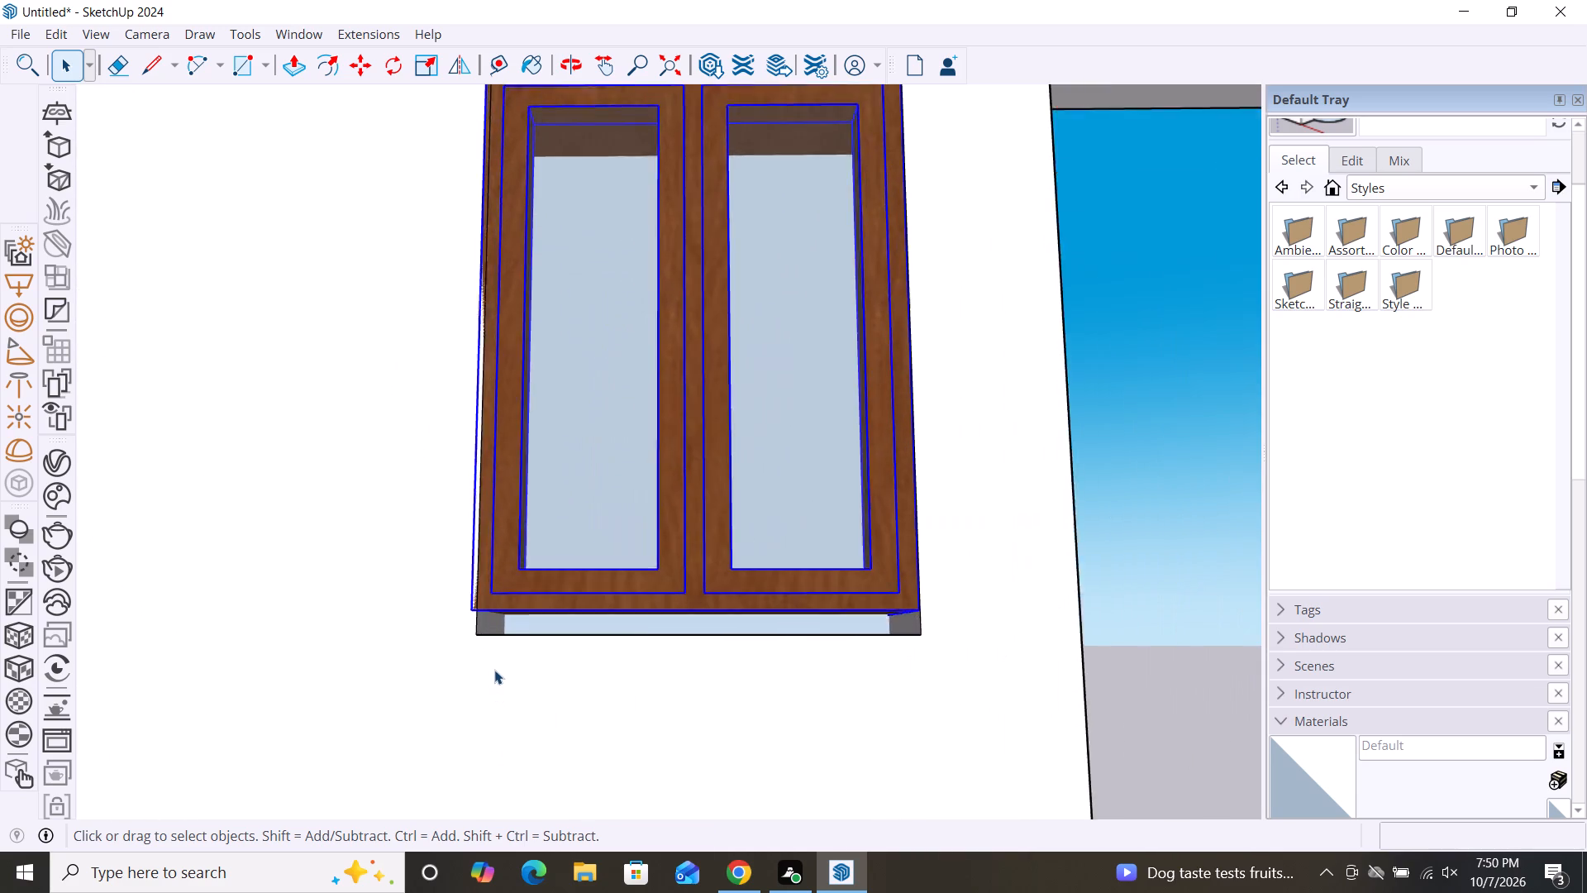
# Scale the ground-floor window uniformly to 1.02 from its lower corner away from the doorway.
pyautogui.press('m')
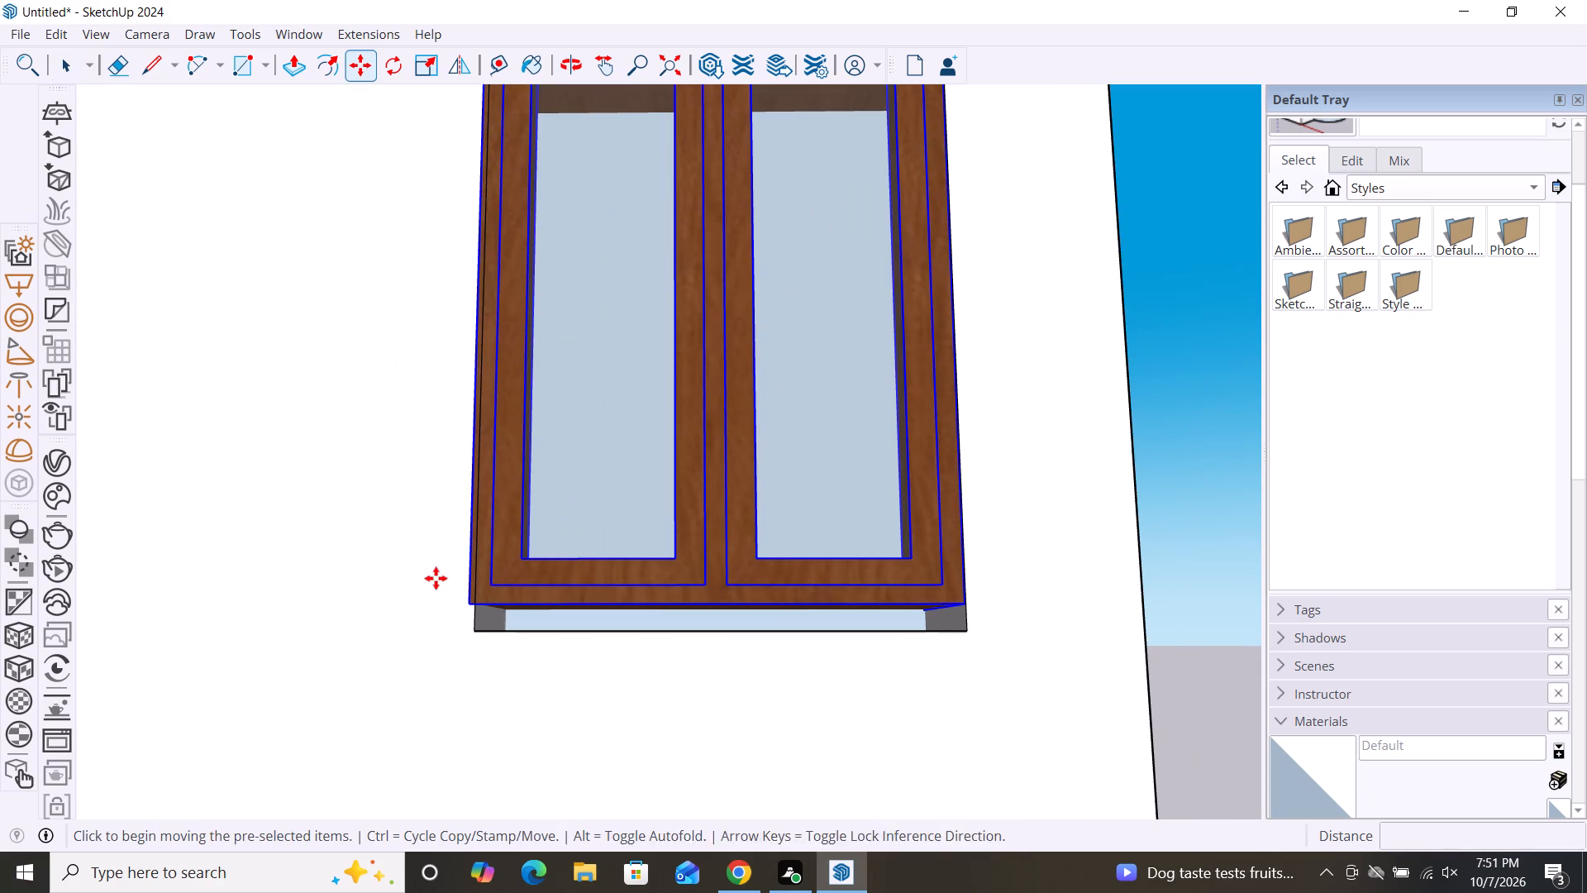
pyautogui.press('Escape')
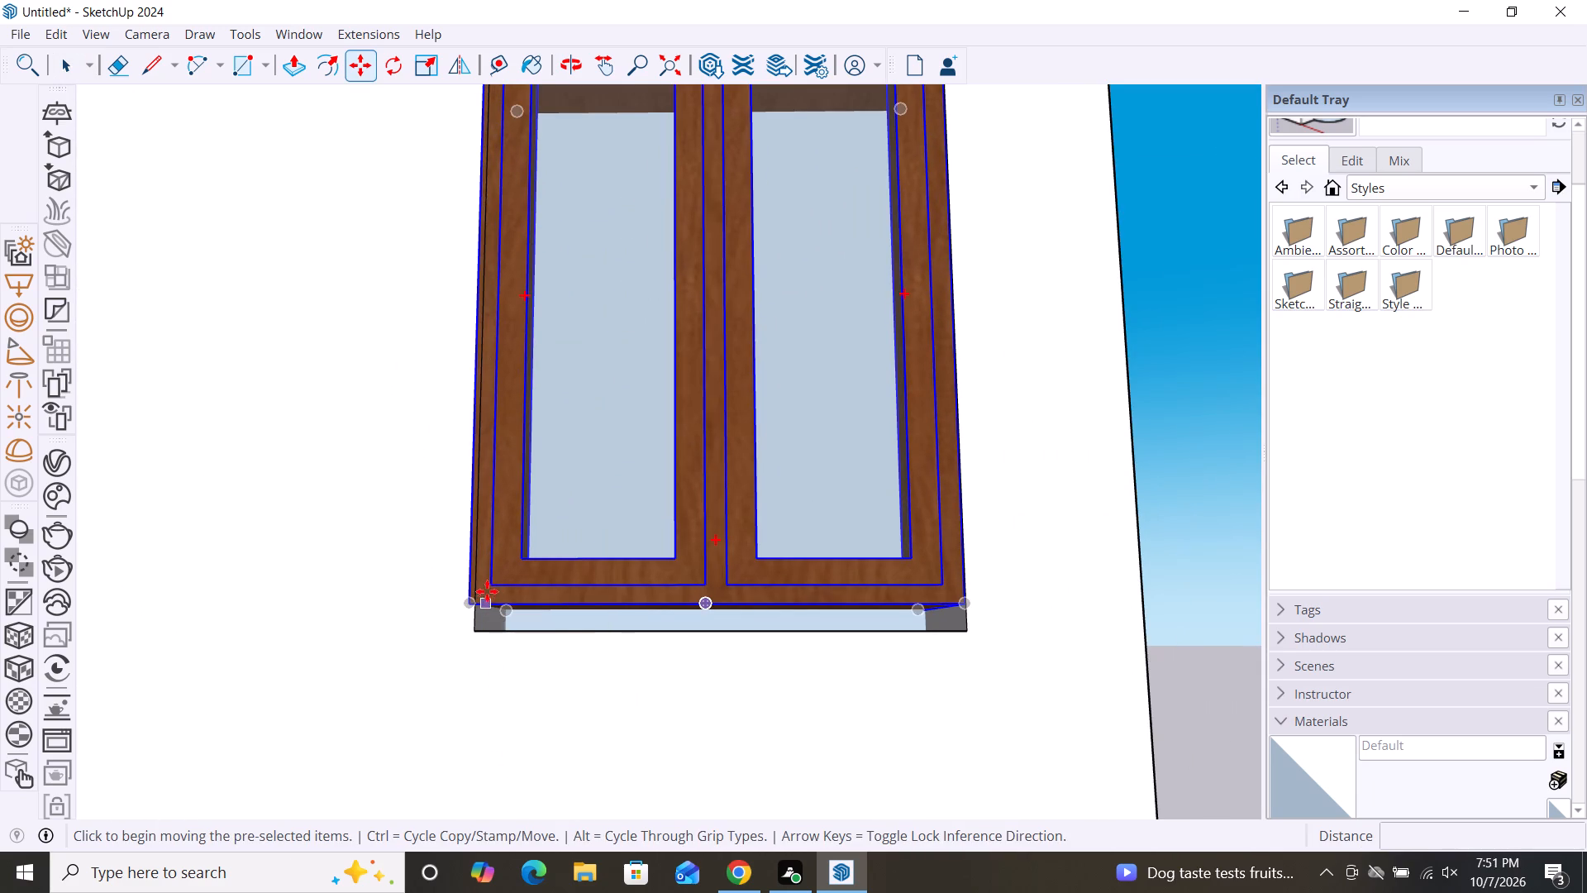
pyautogui.press('s')
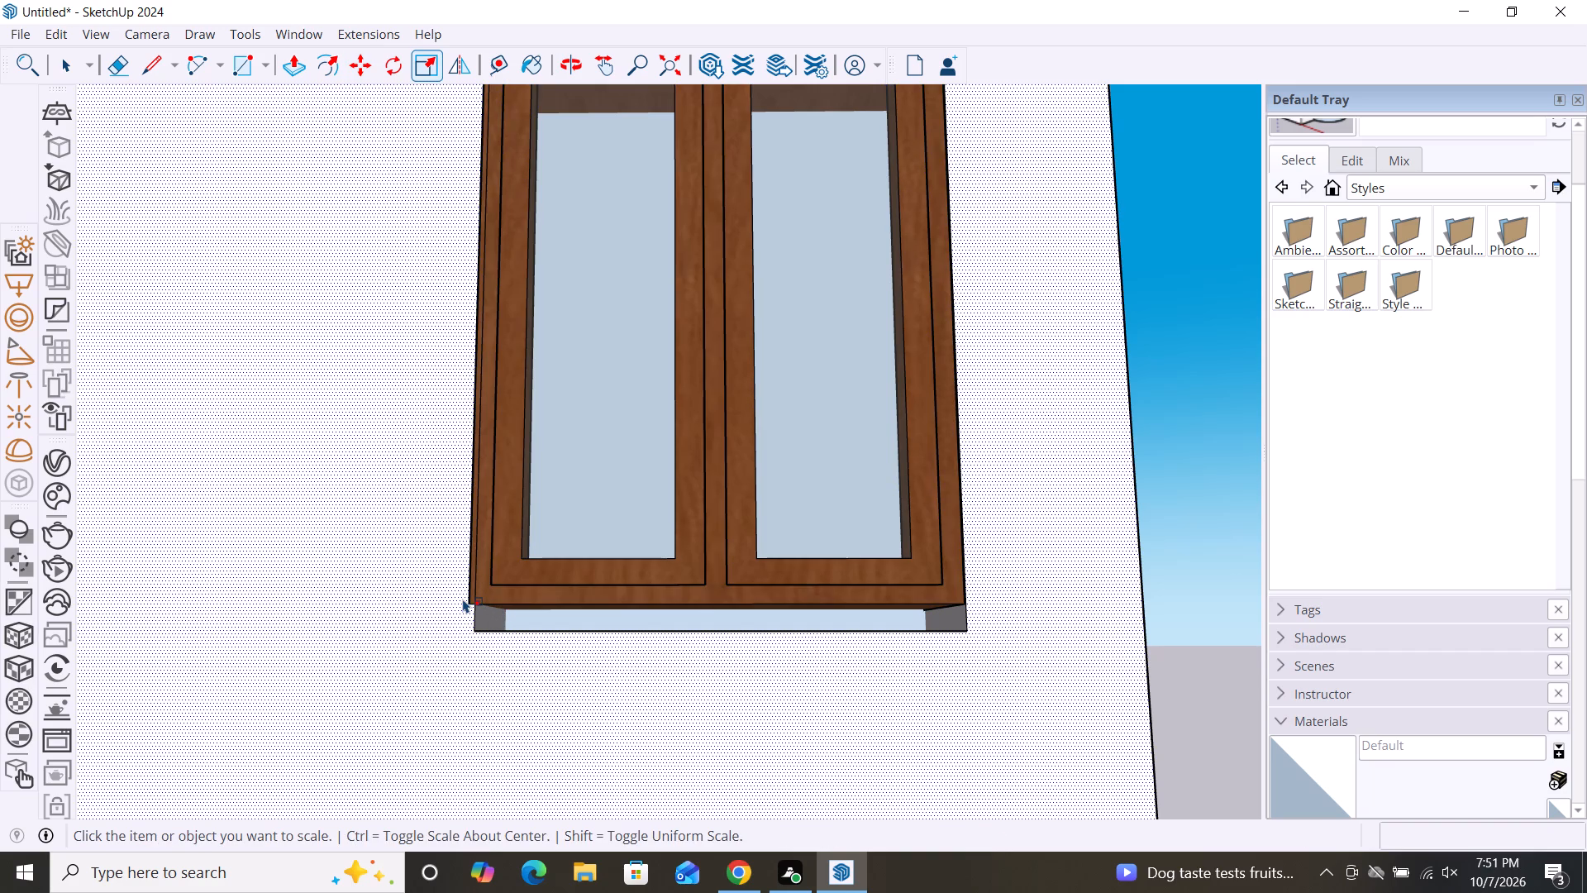
pyautogui.click(531, 588)
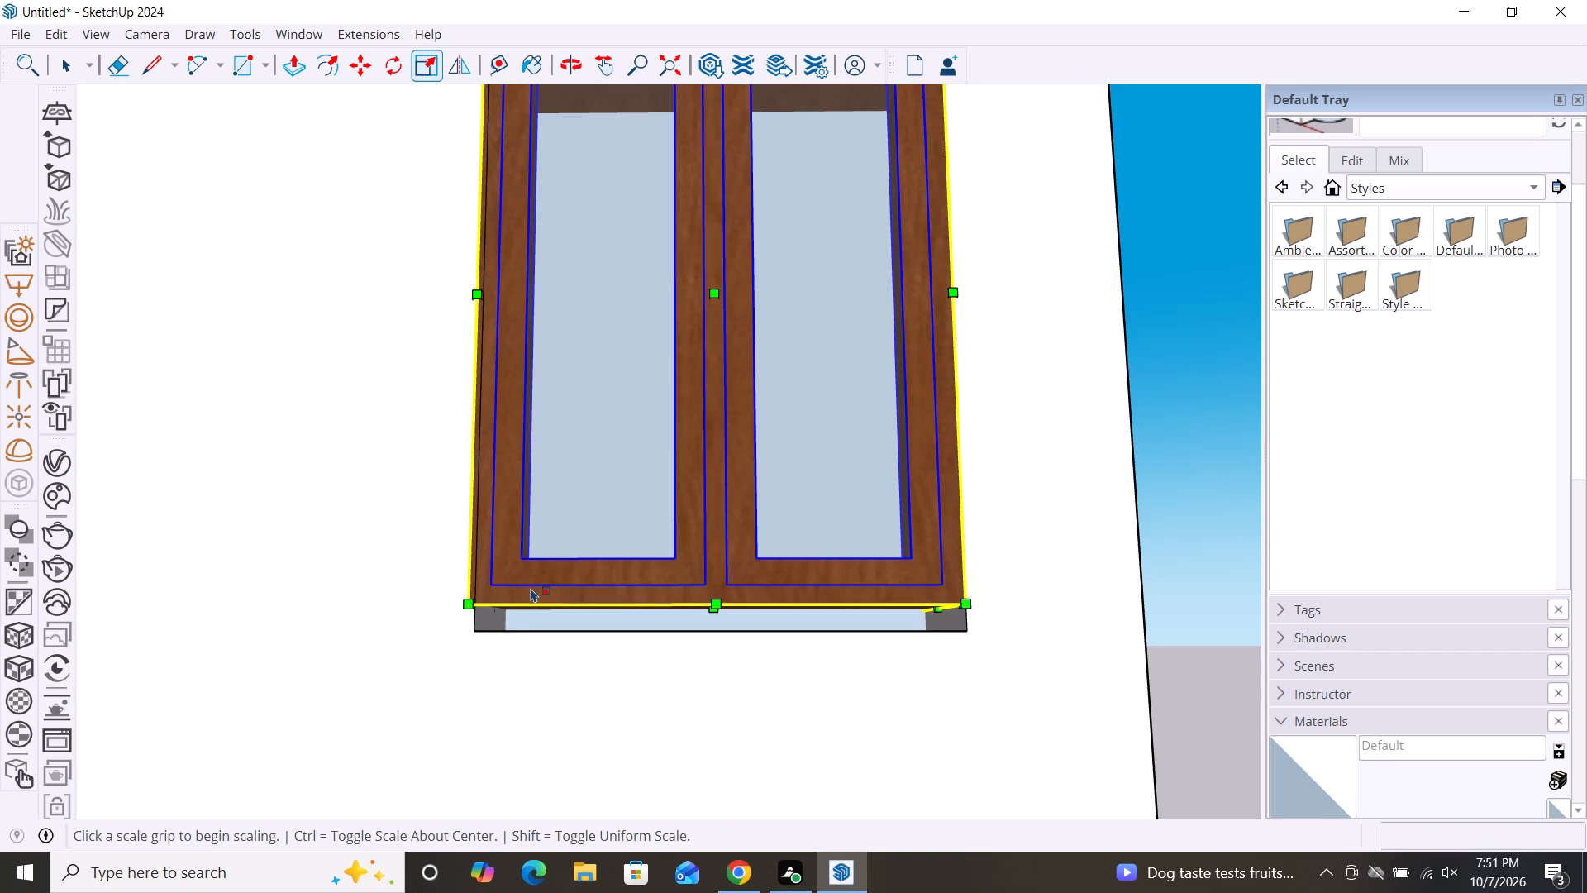
pyautogui.click(466, 612)
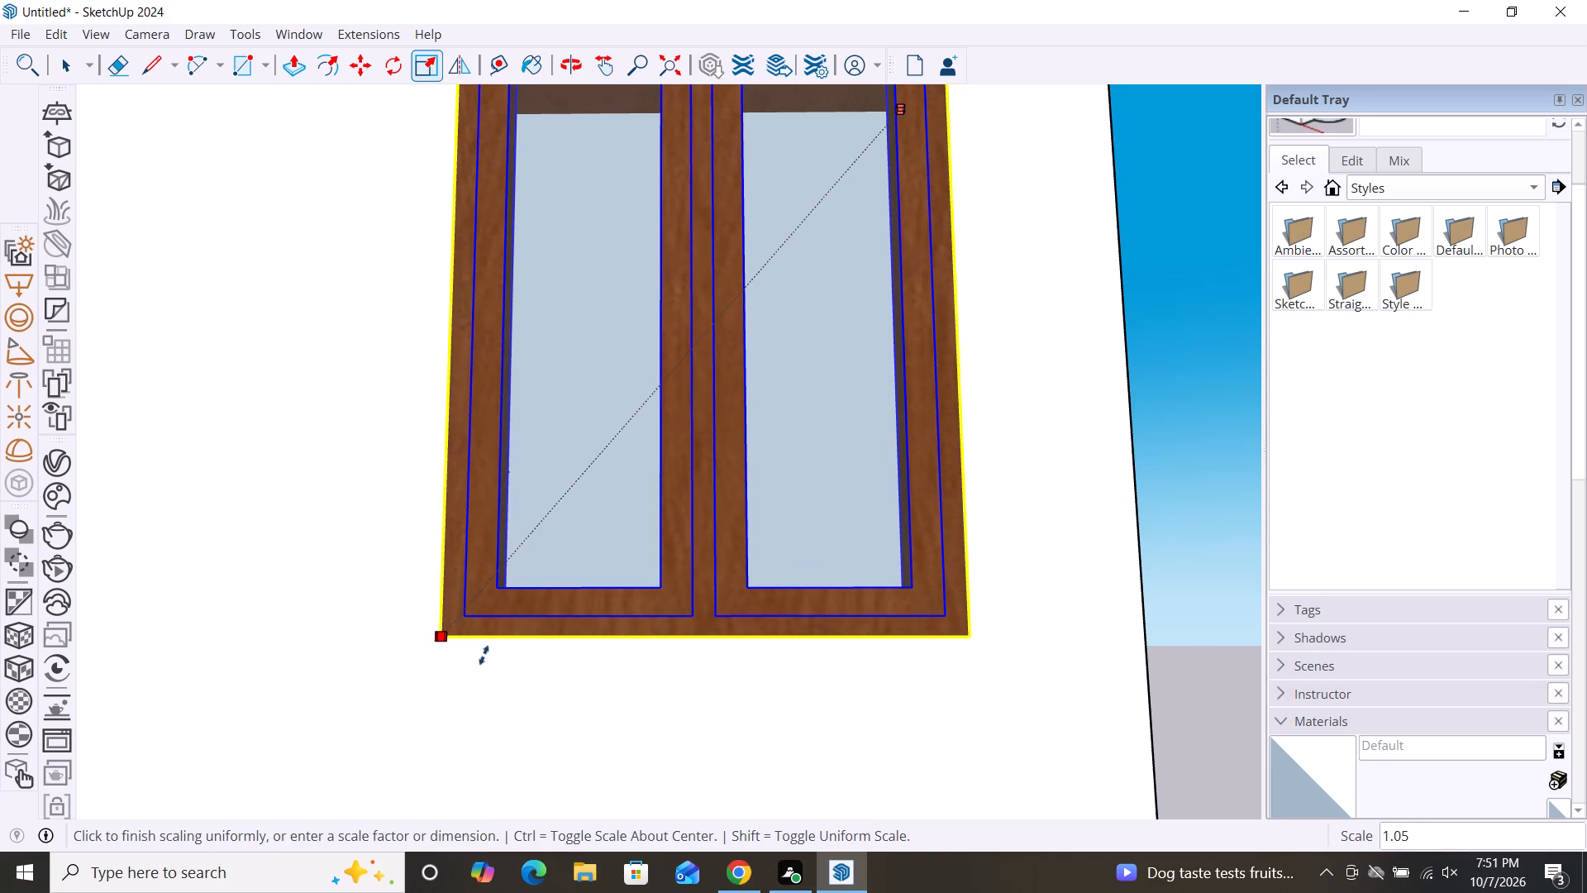
pyautogui.scroll(9, 484, 655)
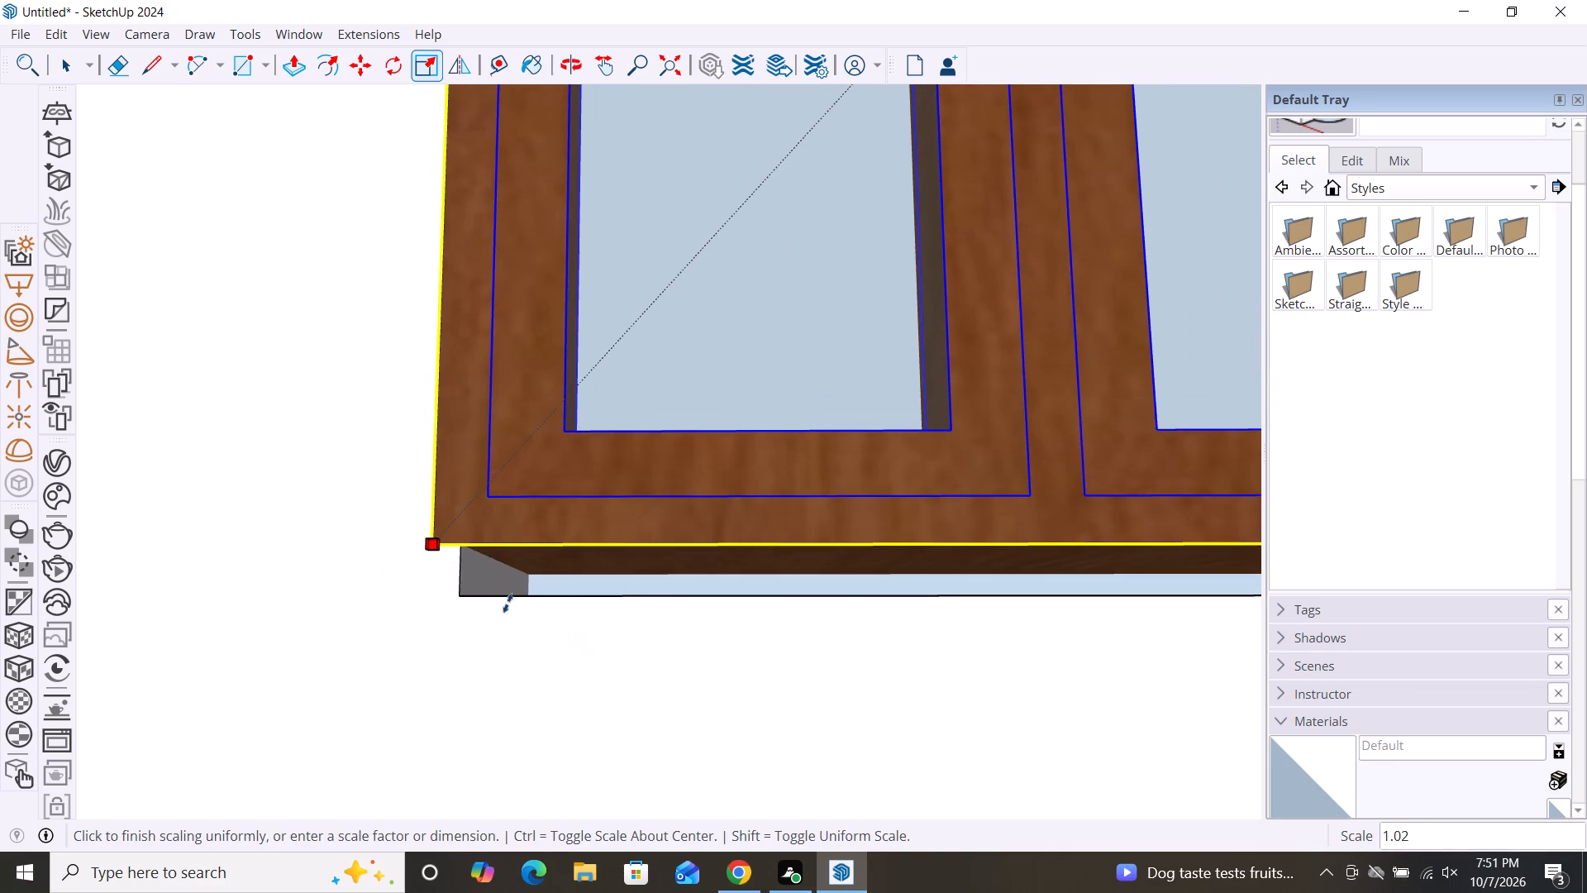
pyautogui.click(481, 598)
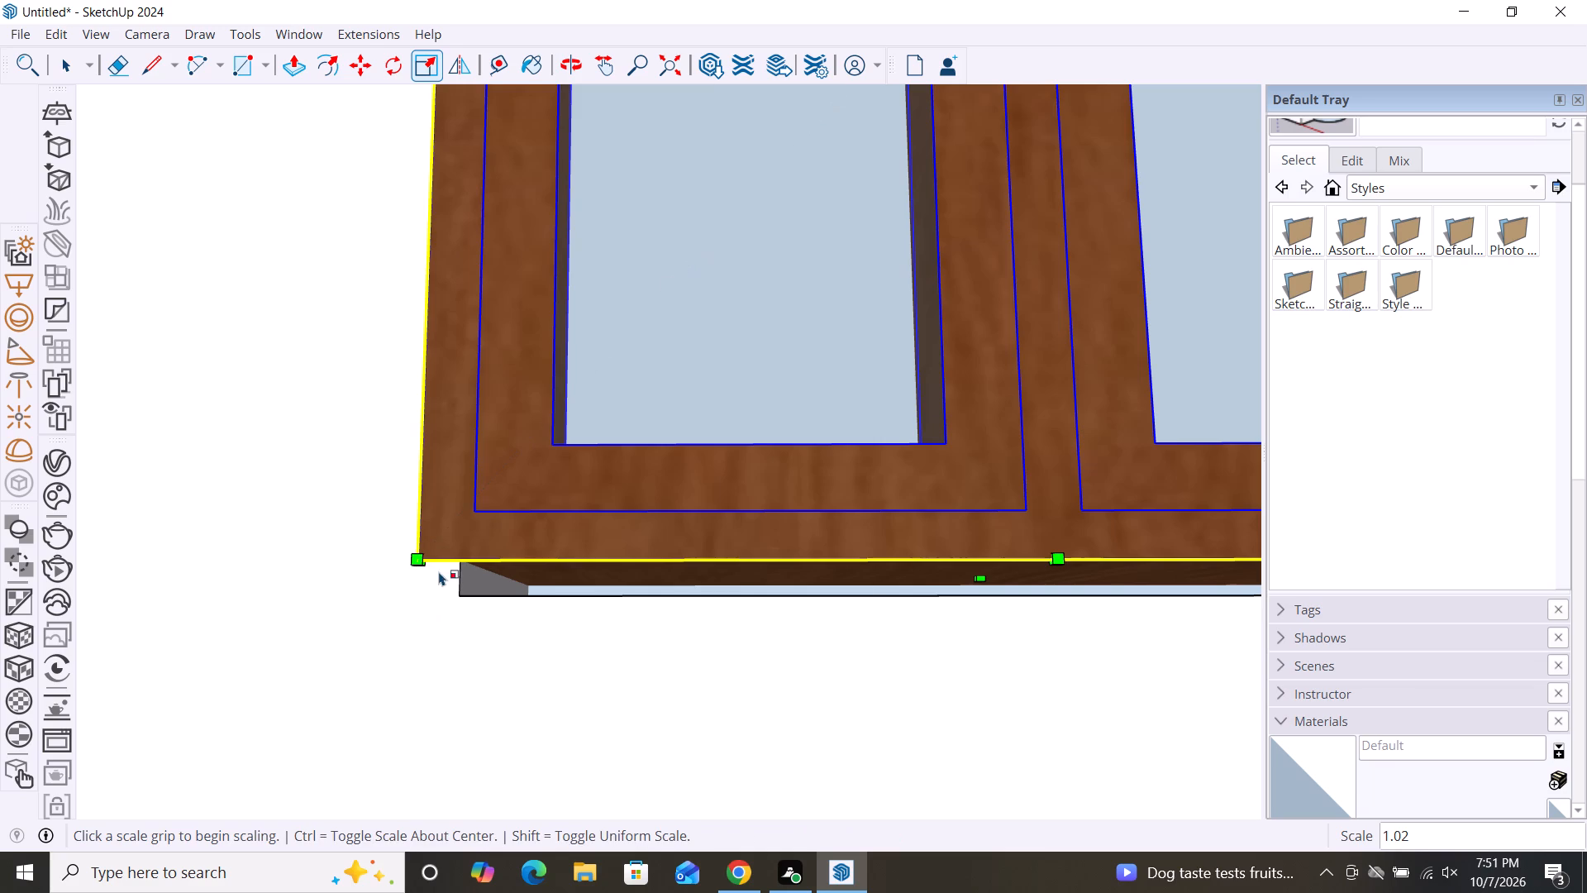
# Move the window about 1 3/16" by its lower corner away from the doorway onto the matching corner of the wall opening.
pyautogui.press('m')
pyautogui.click(418, 561)
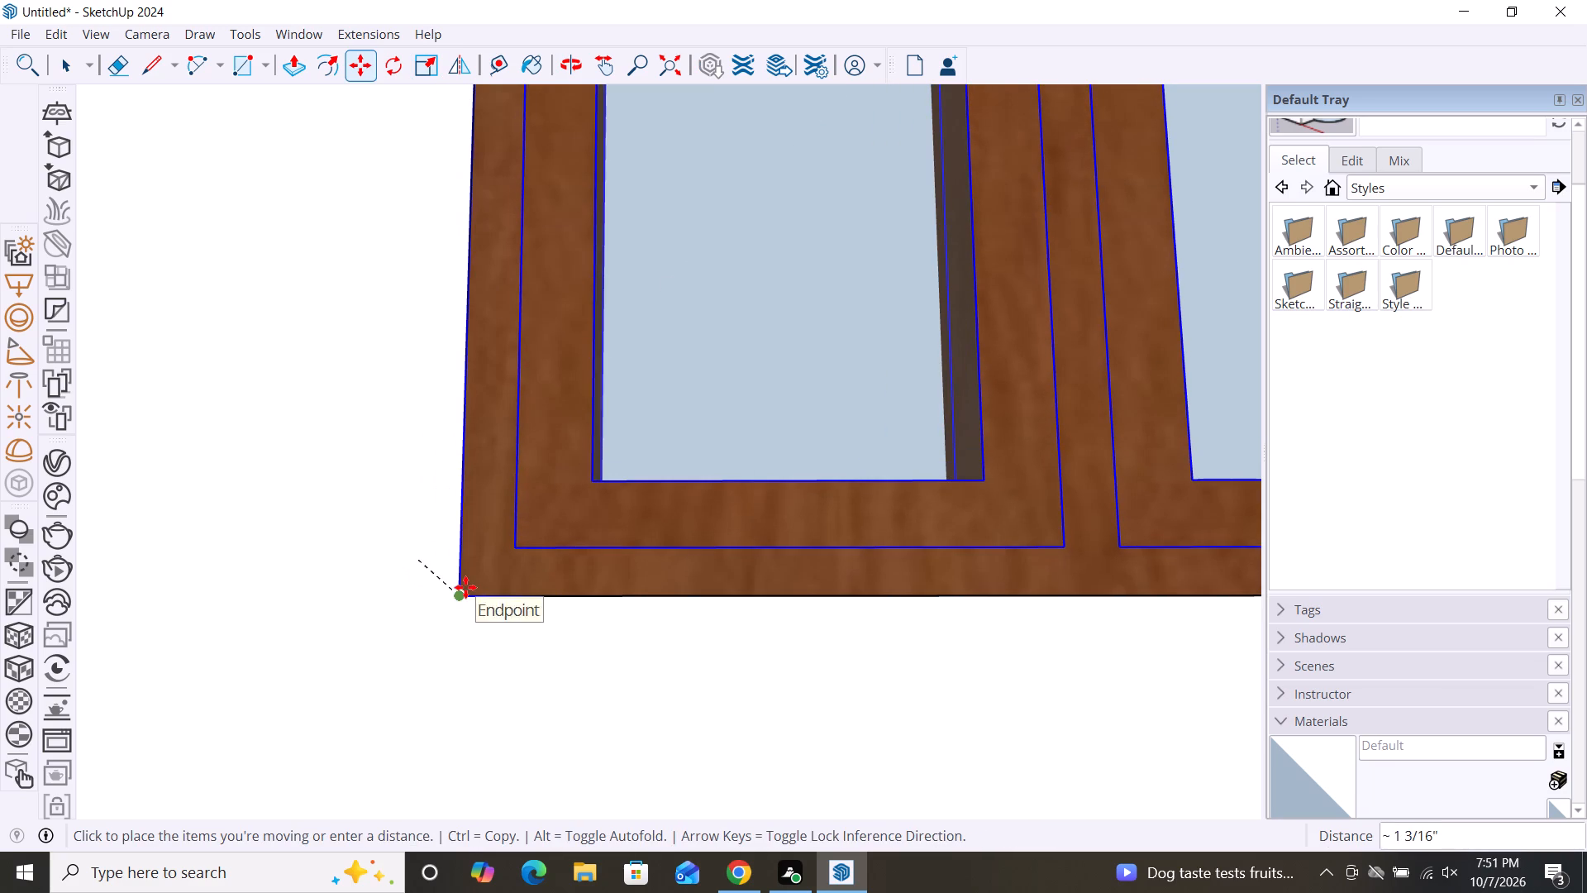
pyautogui.click(465, 589)
pyautogui.press('space')
# Examine how the upper edge and corners of the ground-floor window fit the wall opening.
pyautogui.scroll(-8, 268, 527)
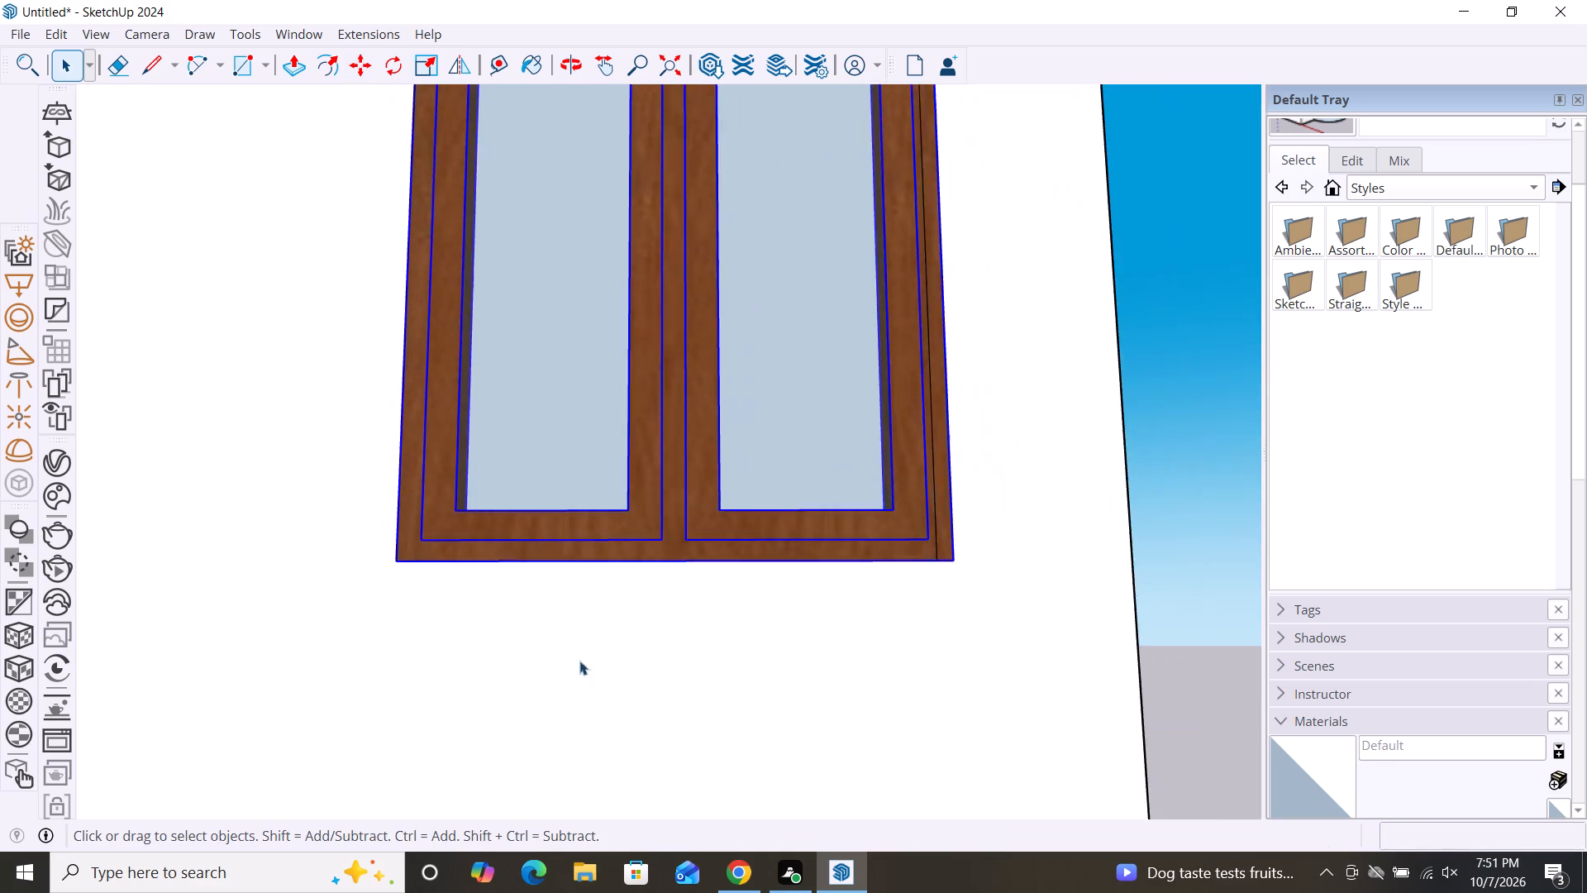
pyautogui.scroll(-9, 579, 661)
pyautogui.moveTo(651, 484); pyautogui.dragTo(703, 679, button='middle')
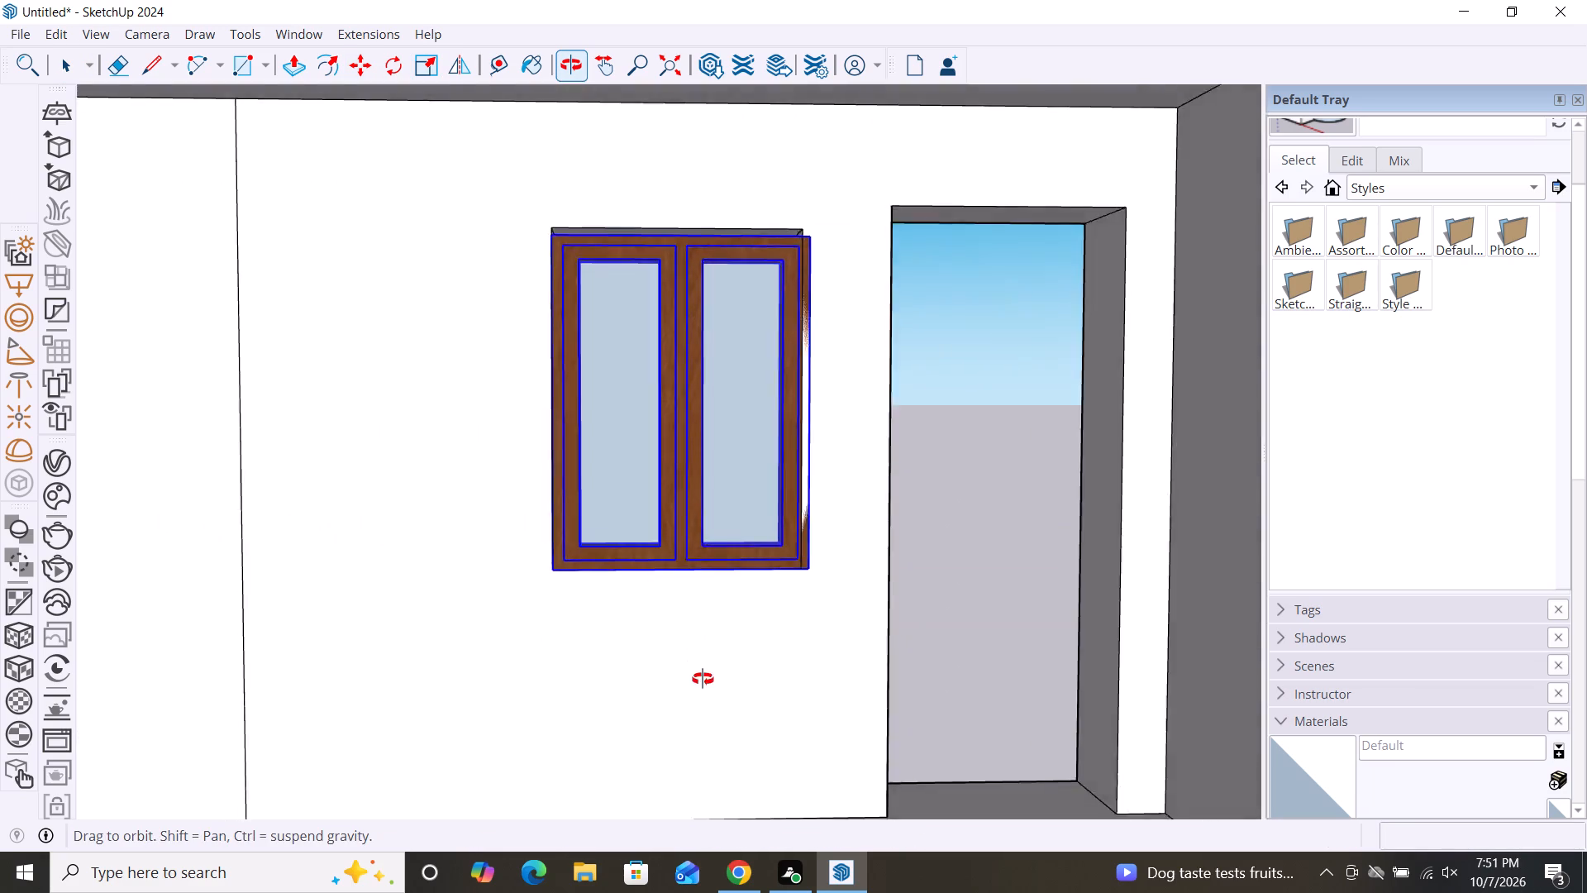
pyautogui.moveTo(703, 679); pyautogui.dragTo(714, 746, button='middle')
pyautogui.click(668, 68)
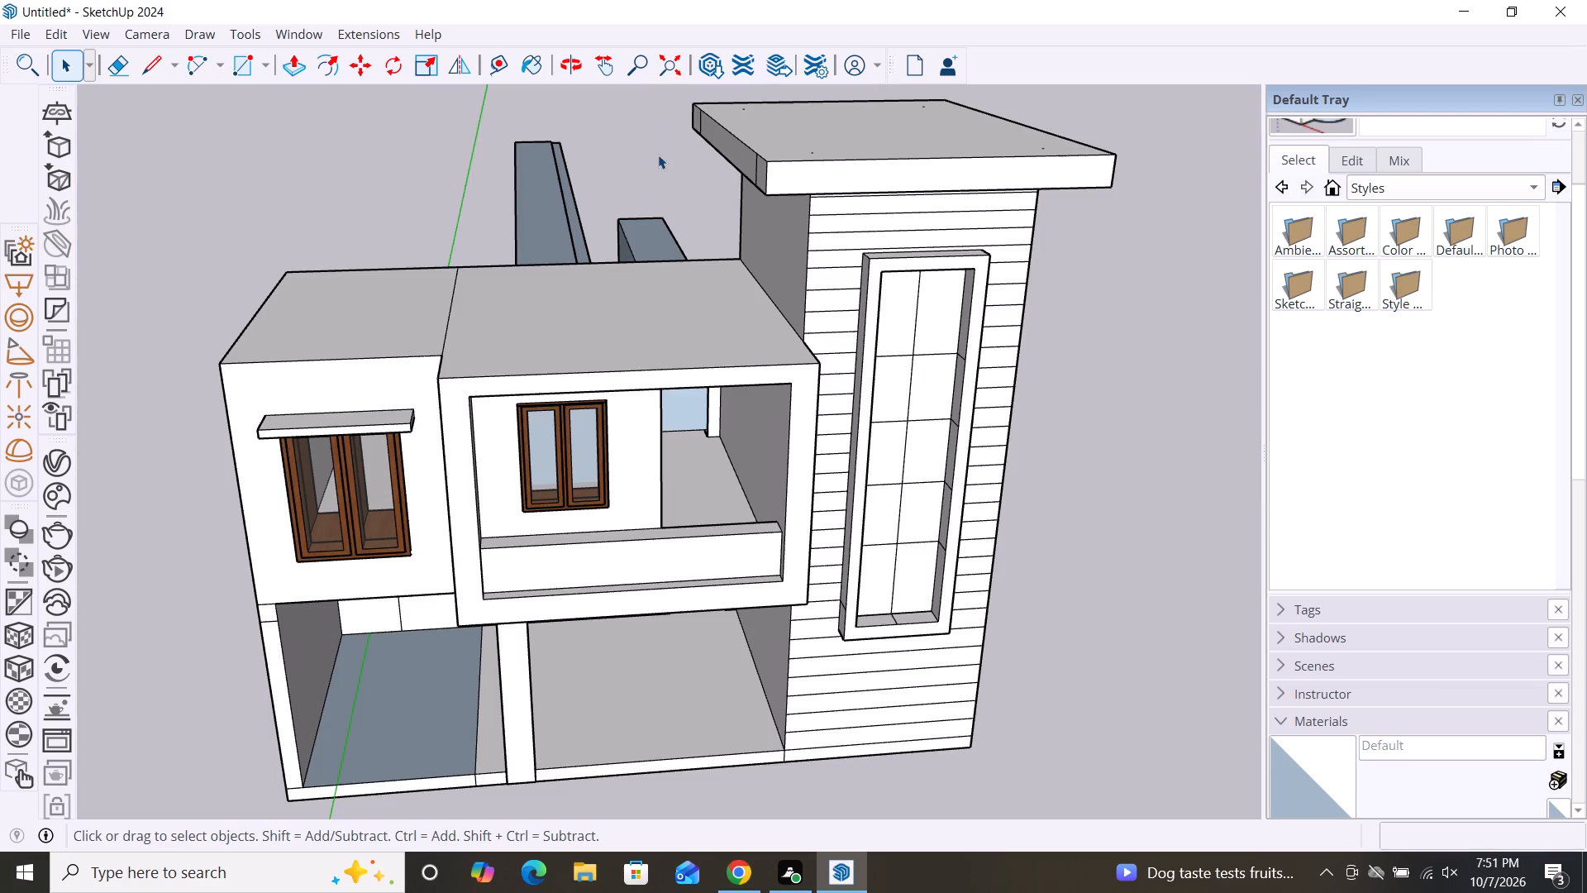
pyautogui.moveTo(637, 615); pyautogui.dragTo(616, 504, button='middle')
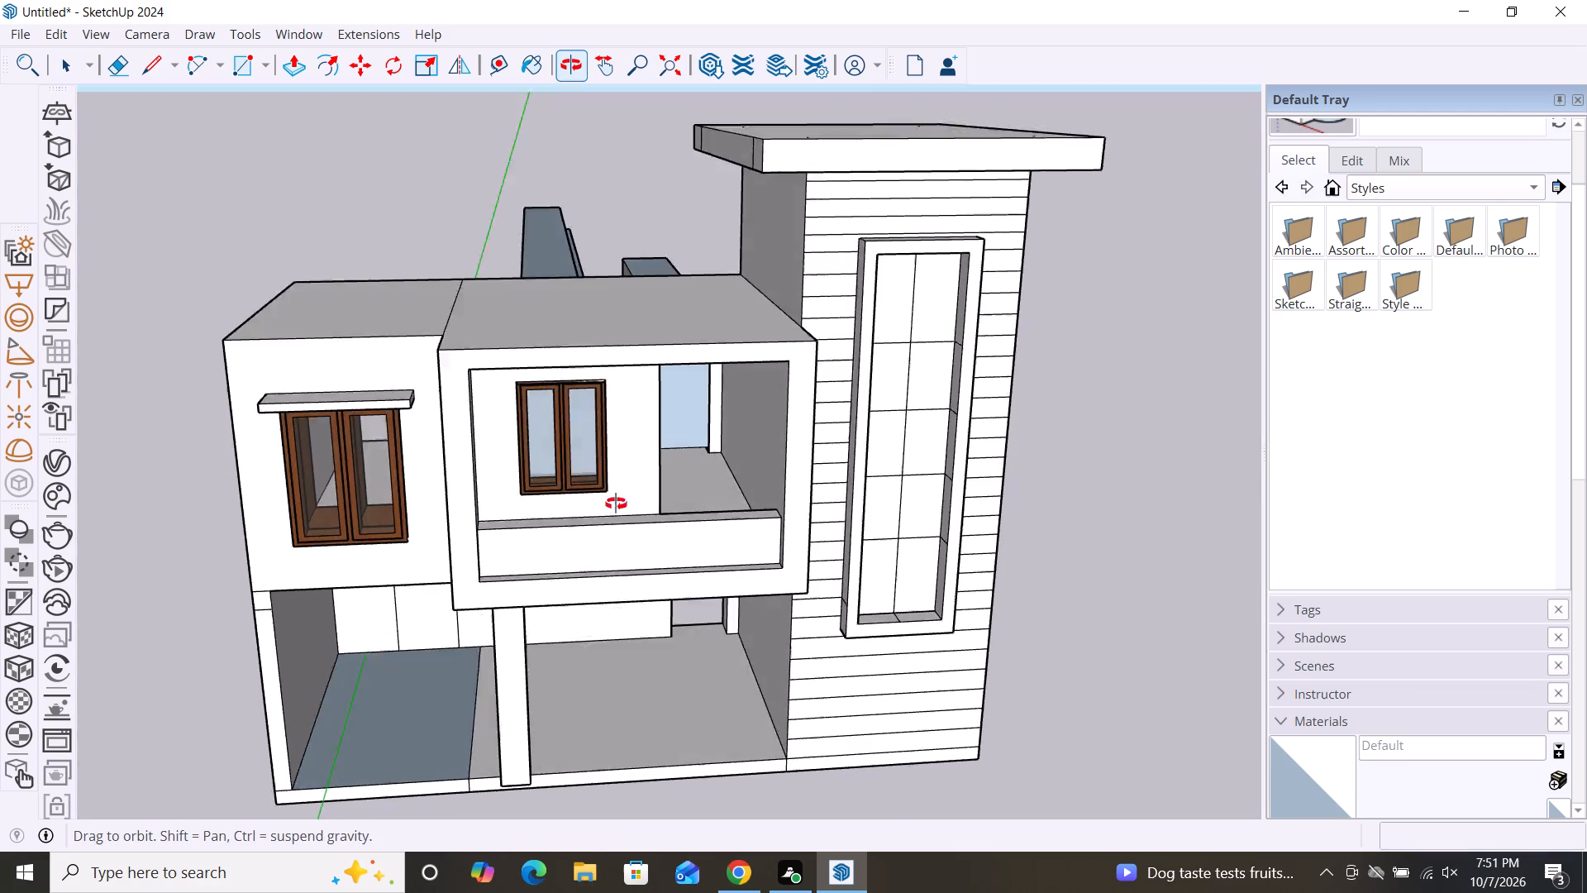
pyautogui.moveTo(616, 504); pyautogui.dragTo(551, 413, button='middle')
pyautogui.scroll(9, 617, 556)
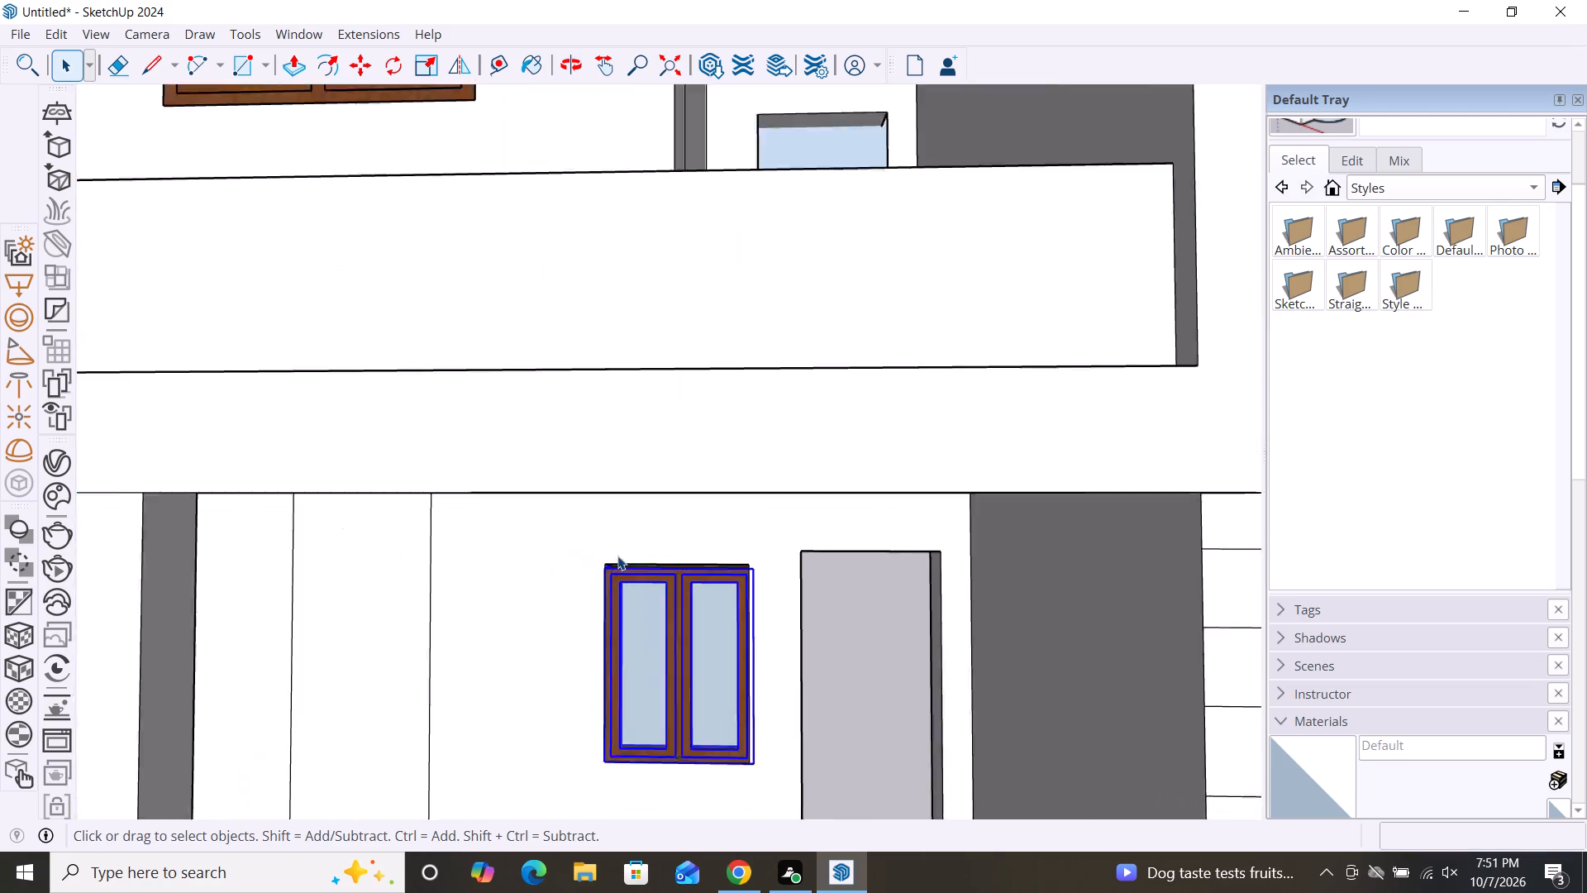
pyautogui.scroll(7, 617, 556)
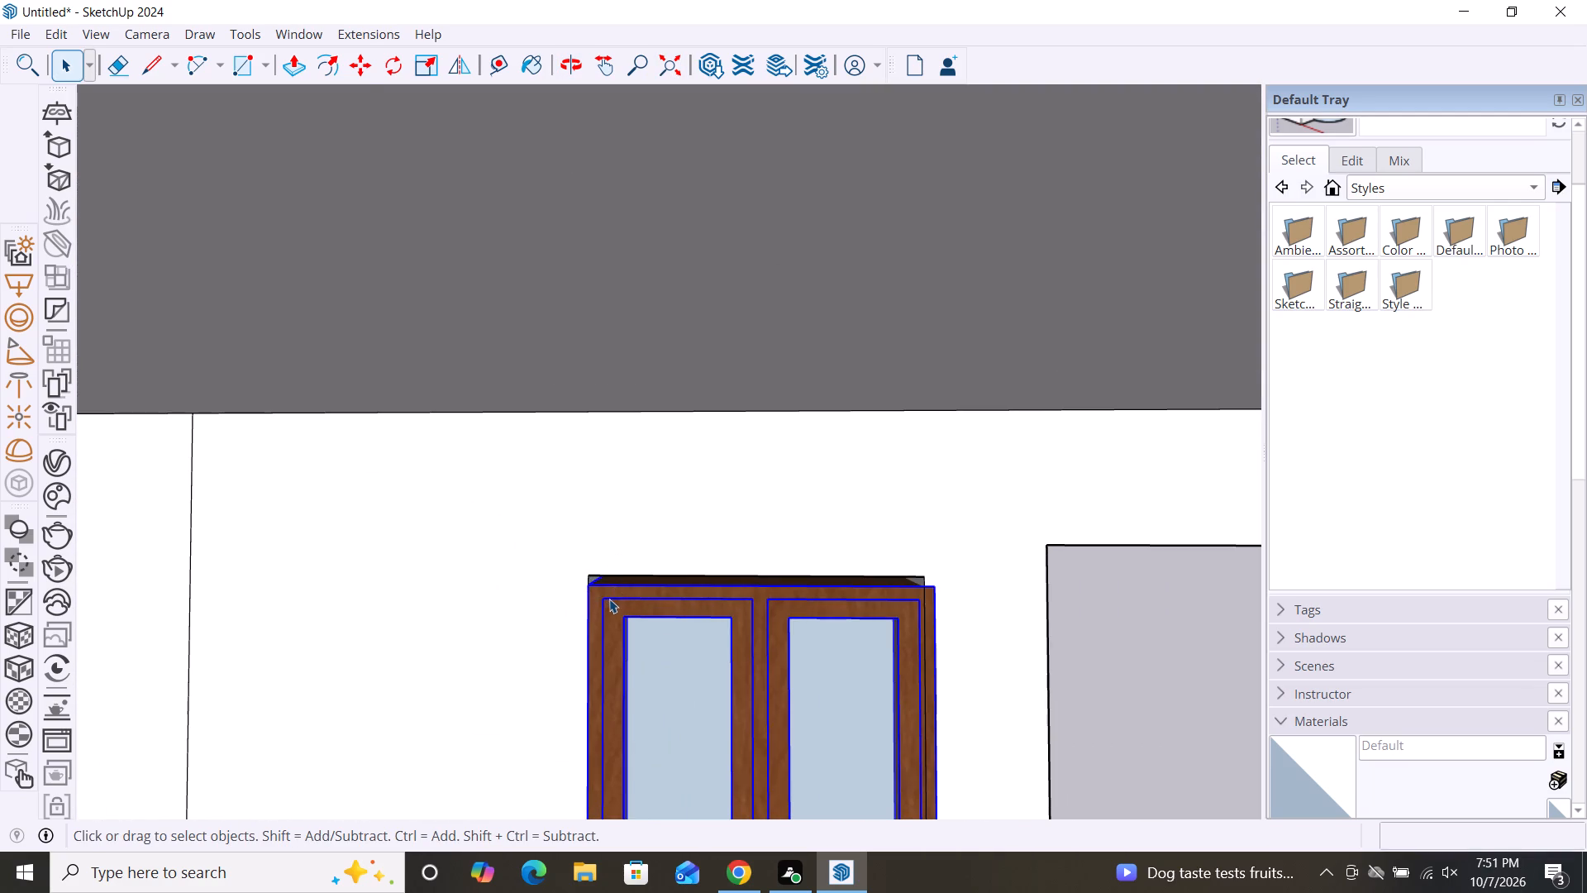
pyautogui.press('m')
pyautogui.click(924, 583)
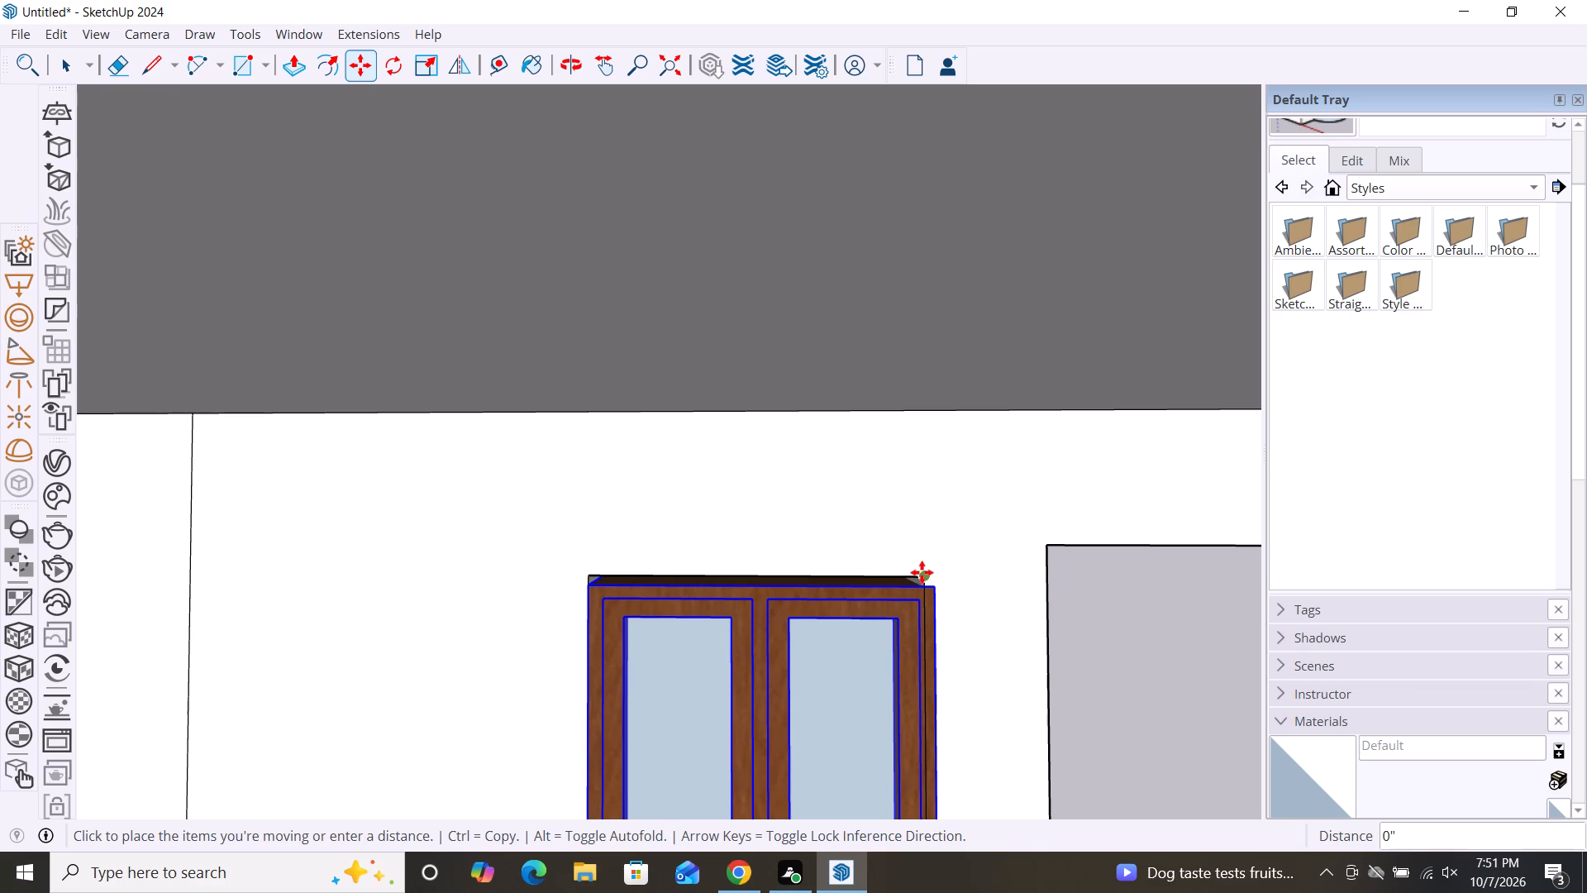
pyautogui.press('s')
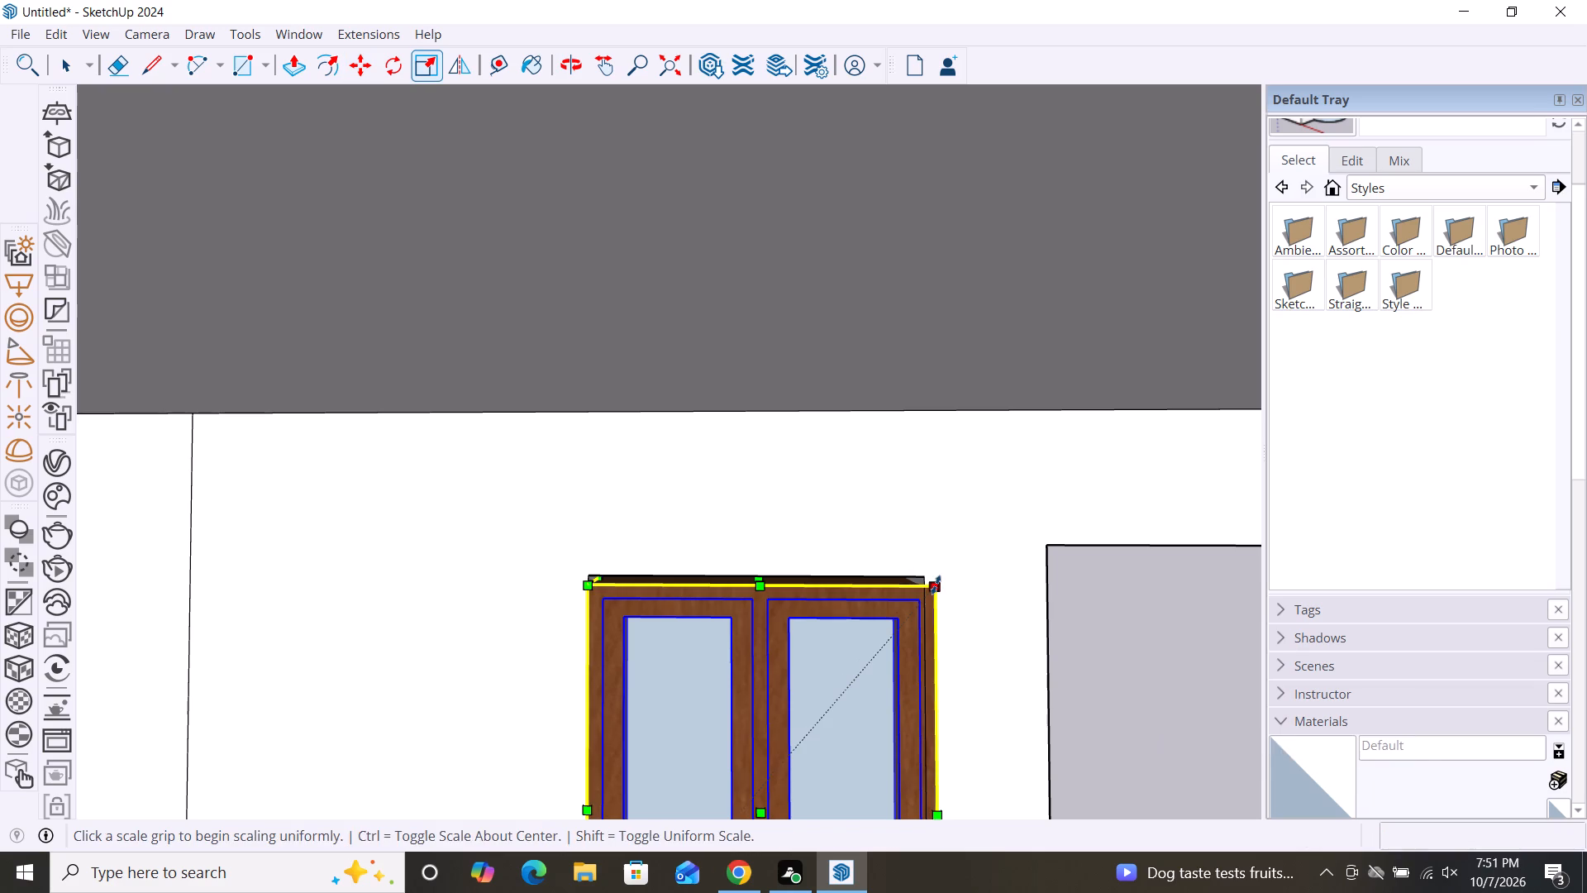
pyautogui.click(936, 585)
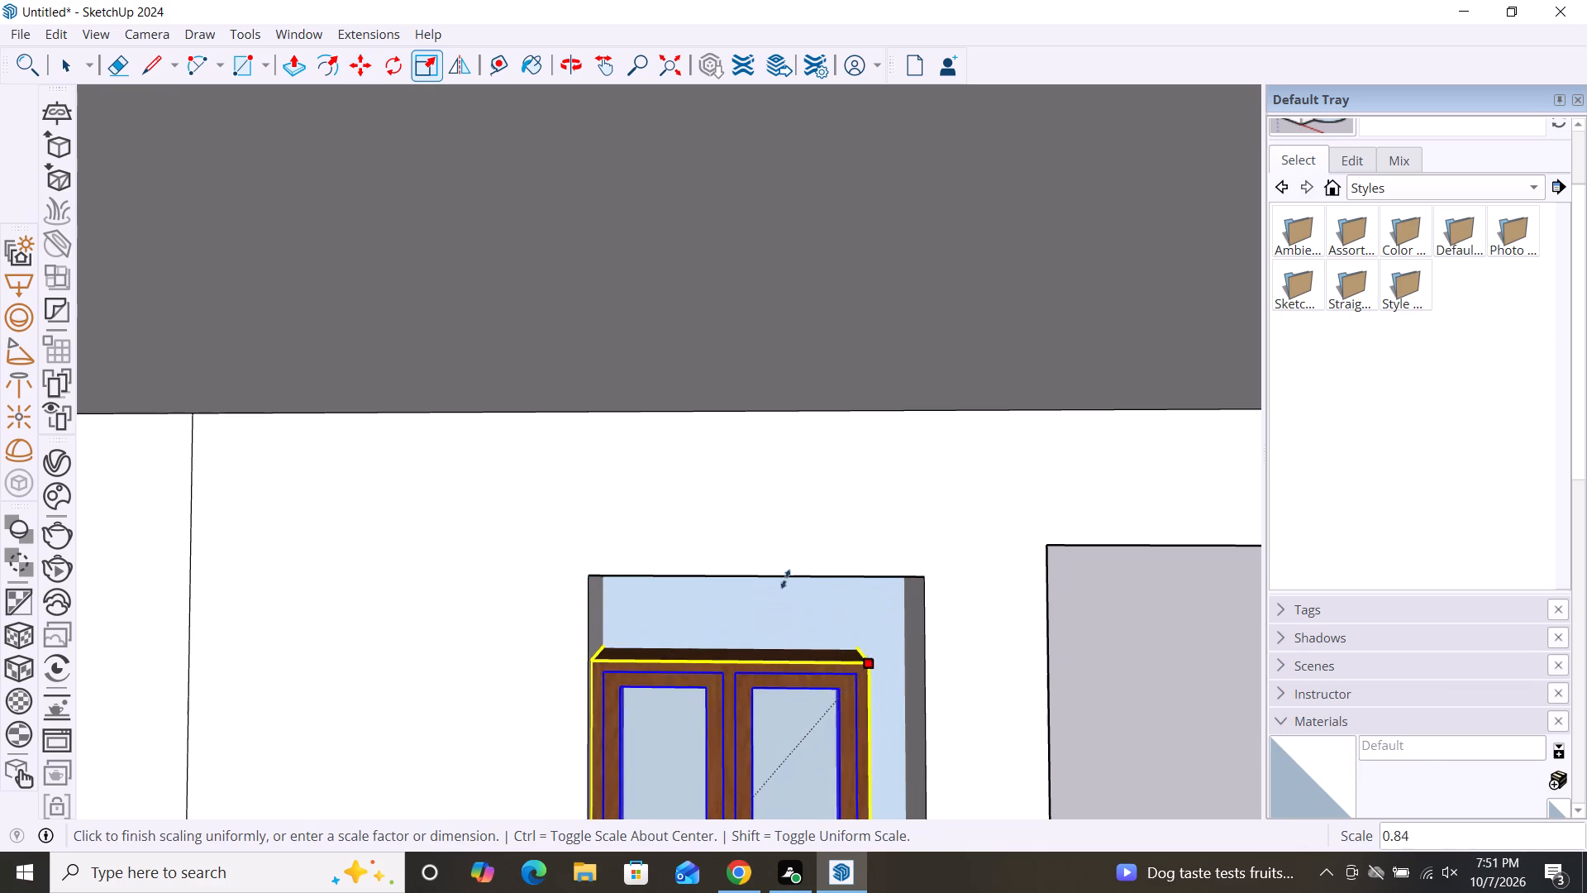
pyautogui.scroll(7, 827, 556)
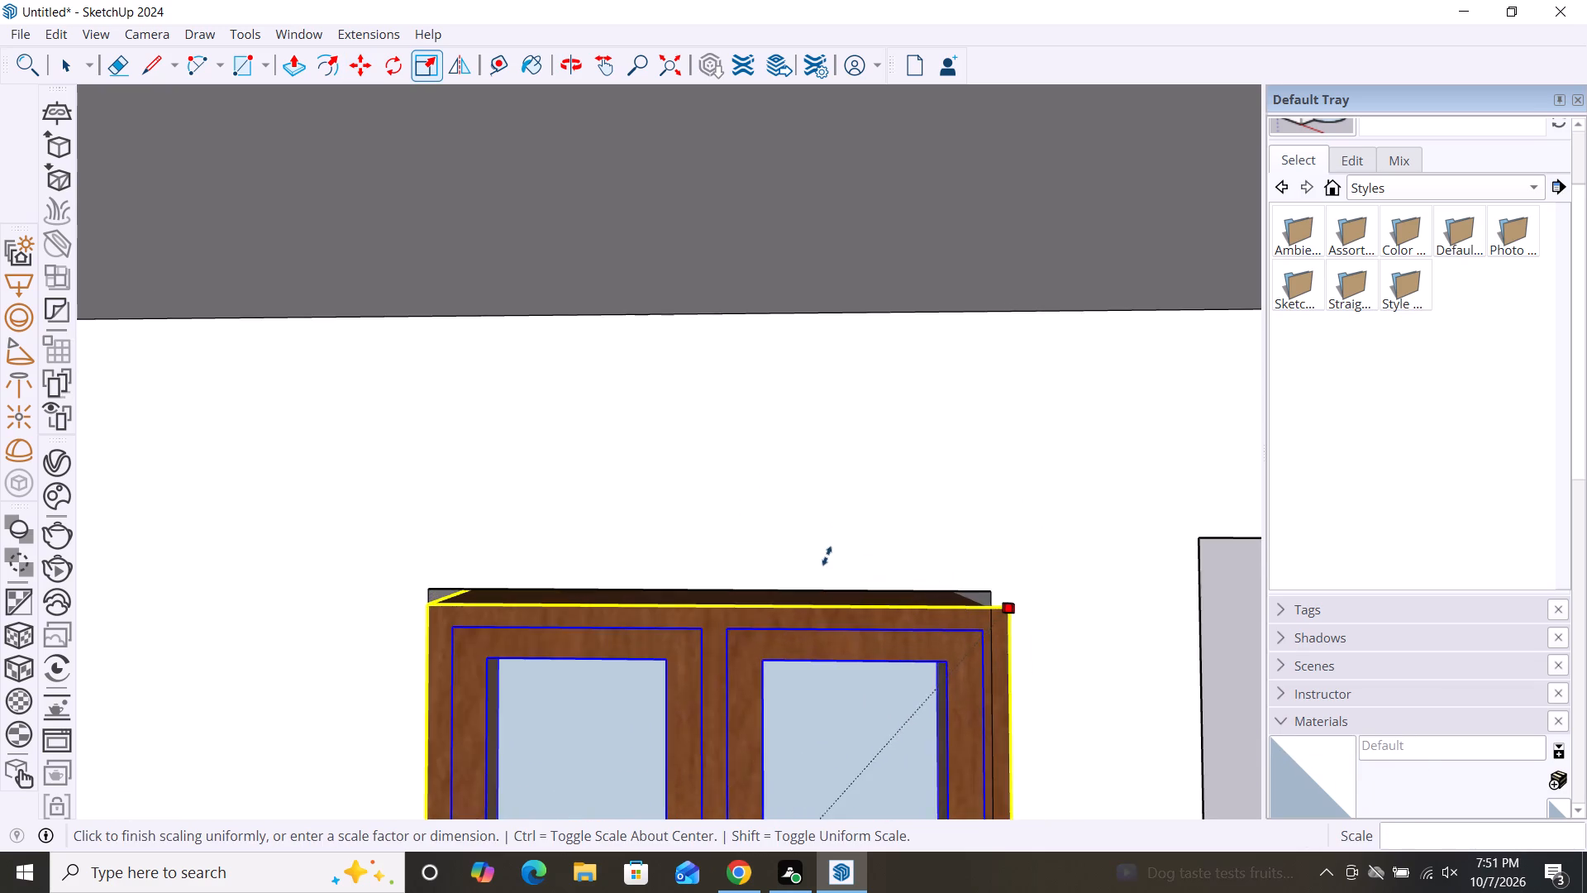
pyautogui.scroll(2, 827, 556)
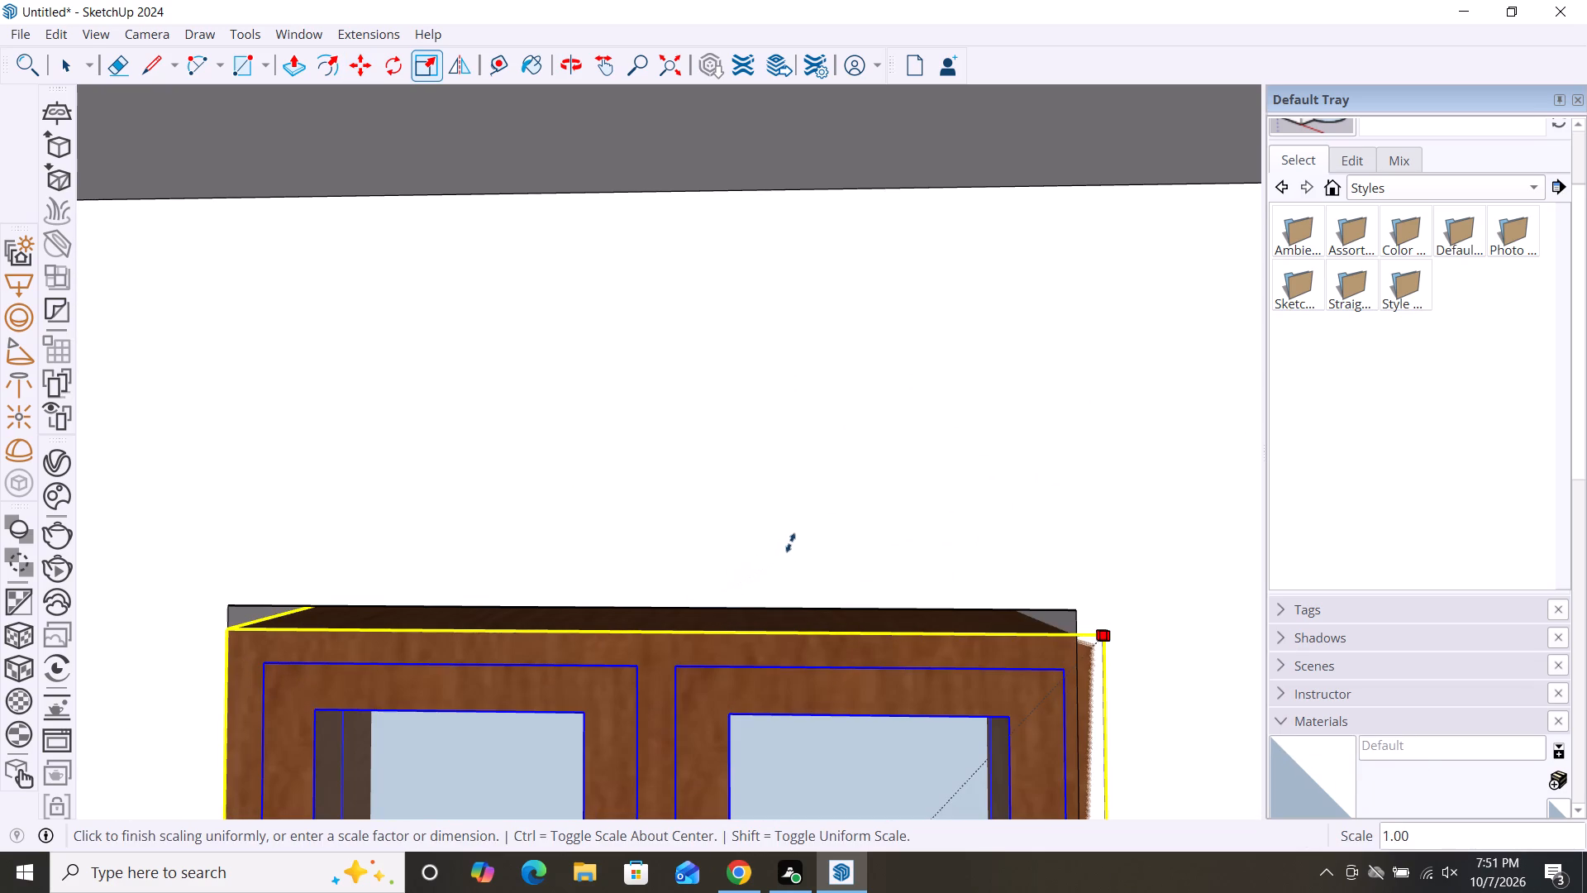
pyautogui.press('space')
# Scale the window to about 1.02 in height by its upper front edge, up to the top of the wall opening.
pyautogui.click(749, 666)
pyautogui.press('s')
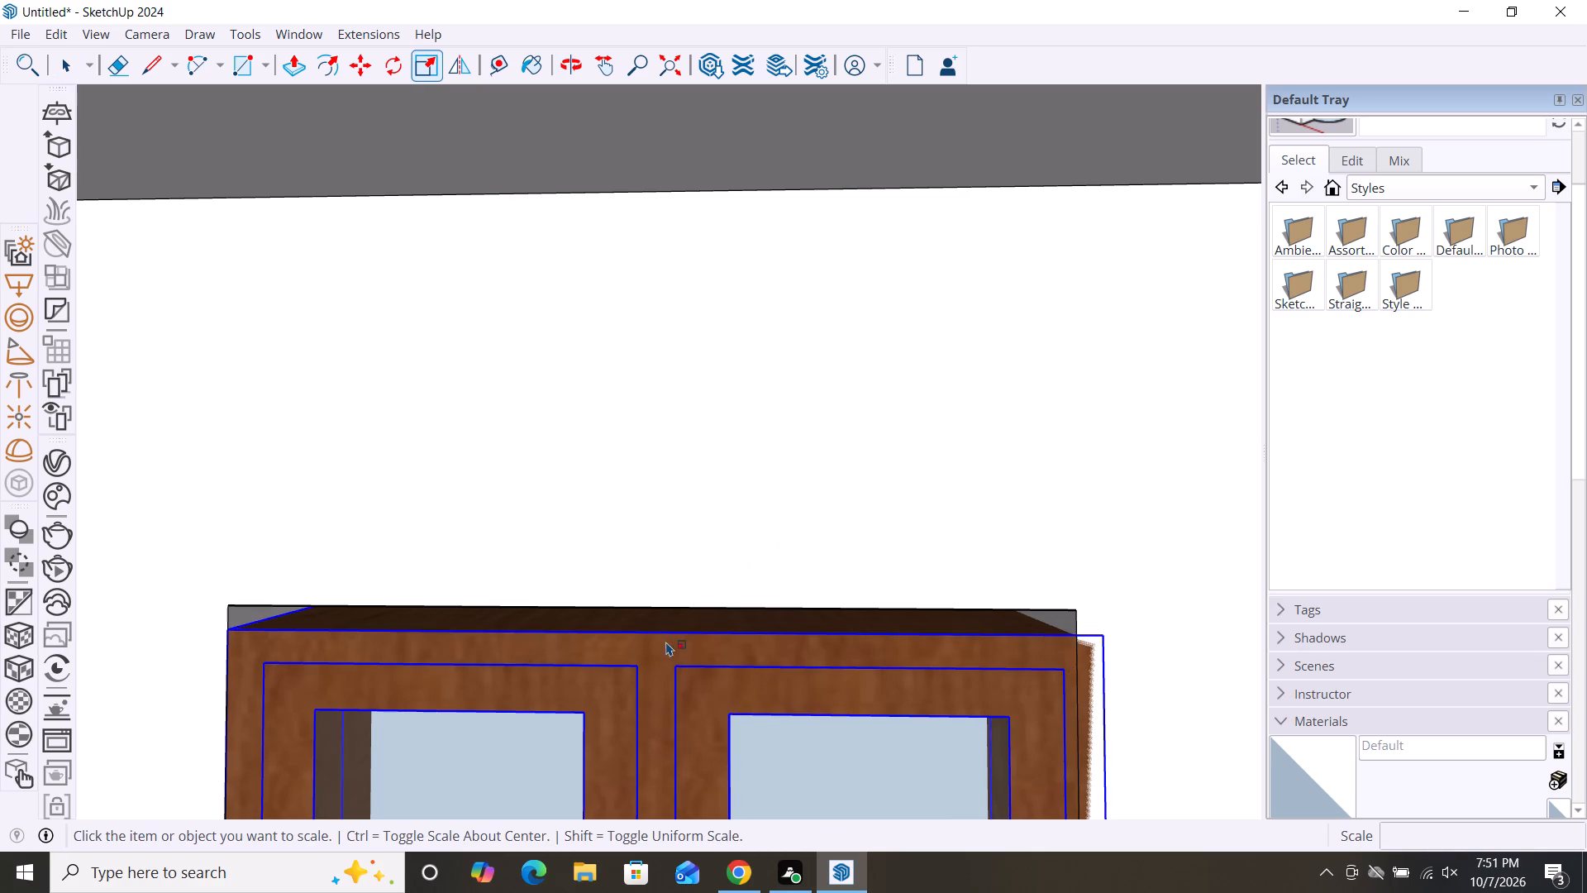
pyautogui.click(651, 629)
pyautogui.click(649, 603)
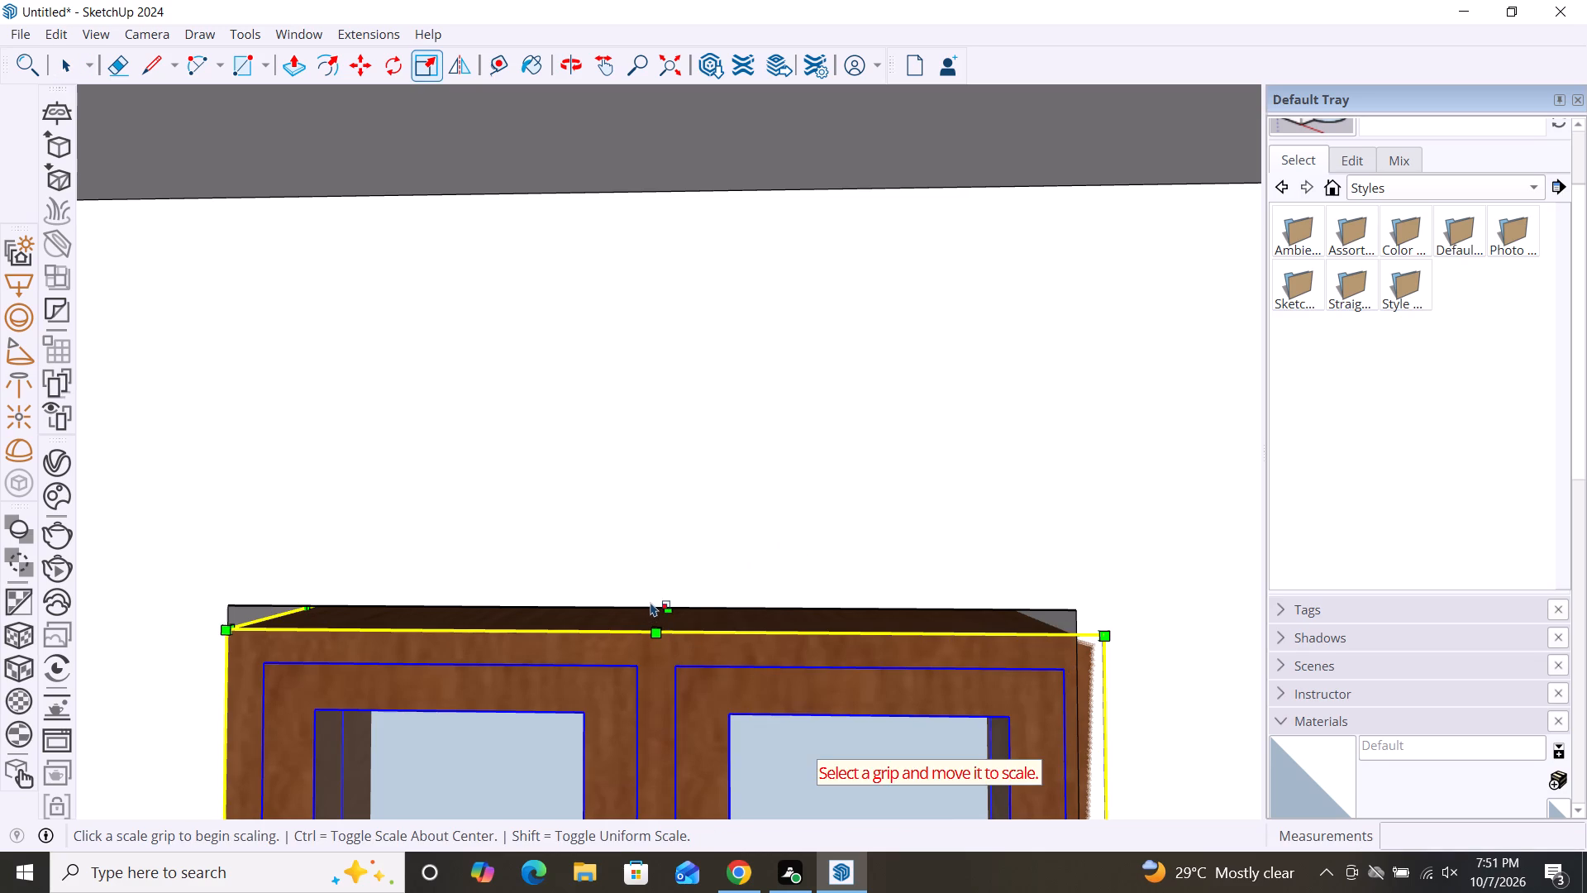
pyautogui.click(651, 631)
pyautogui.click(651, 604)
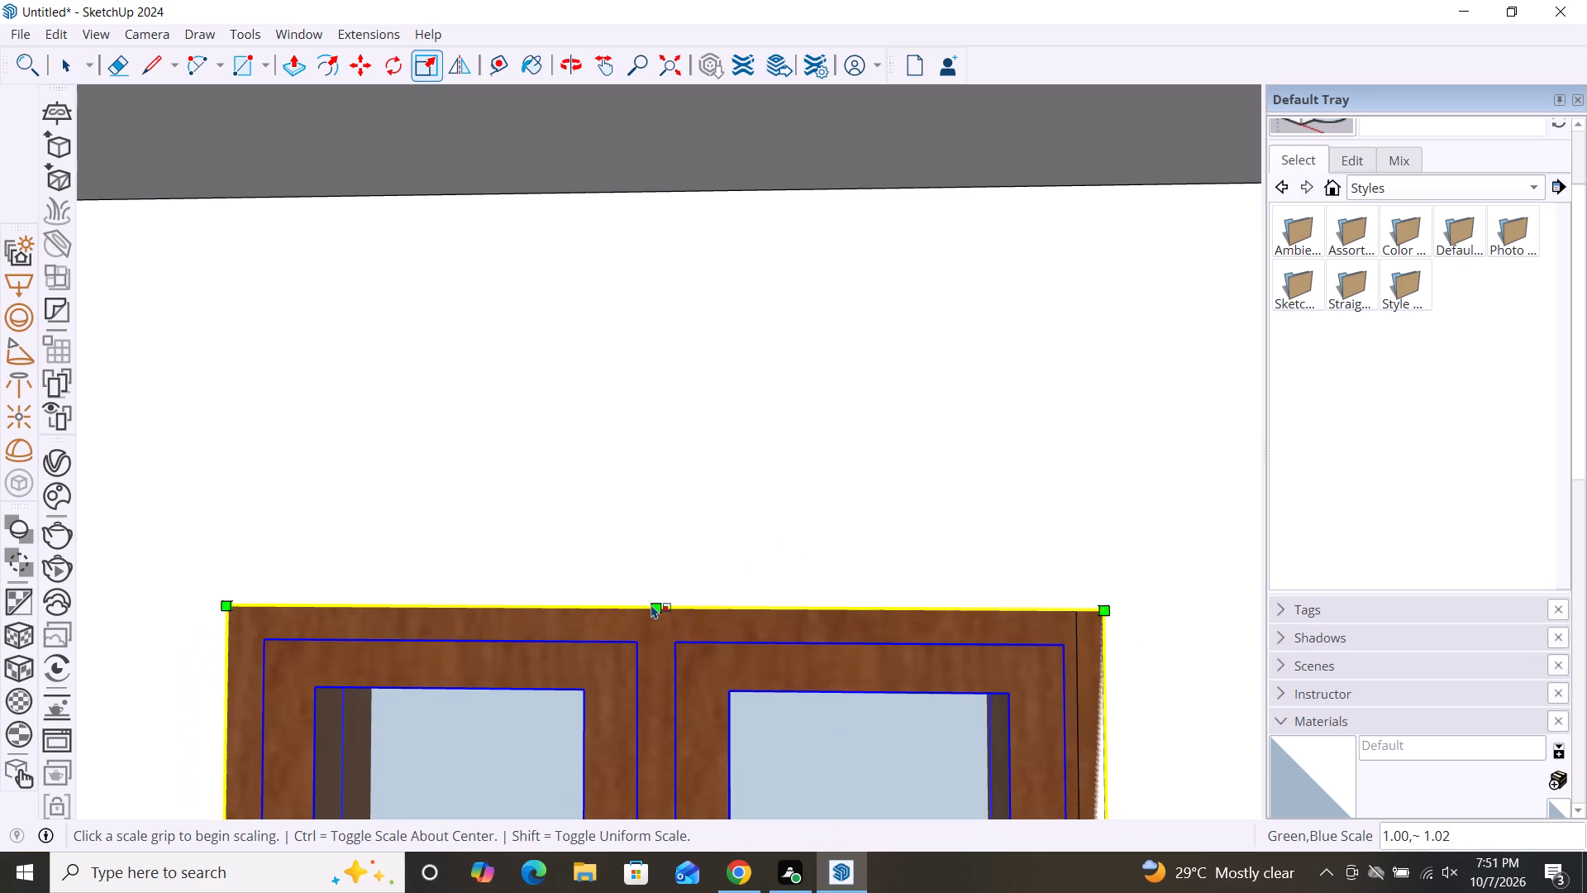
pyautogui.press('space')
# Deselect the window and examine how its side nearest the doorway fits the wall opening.
pyautogui.scroll(-17, 623, 542)
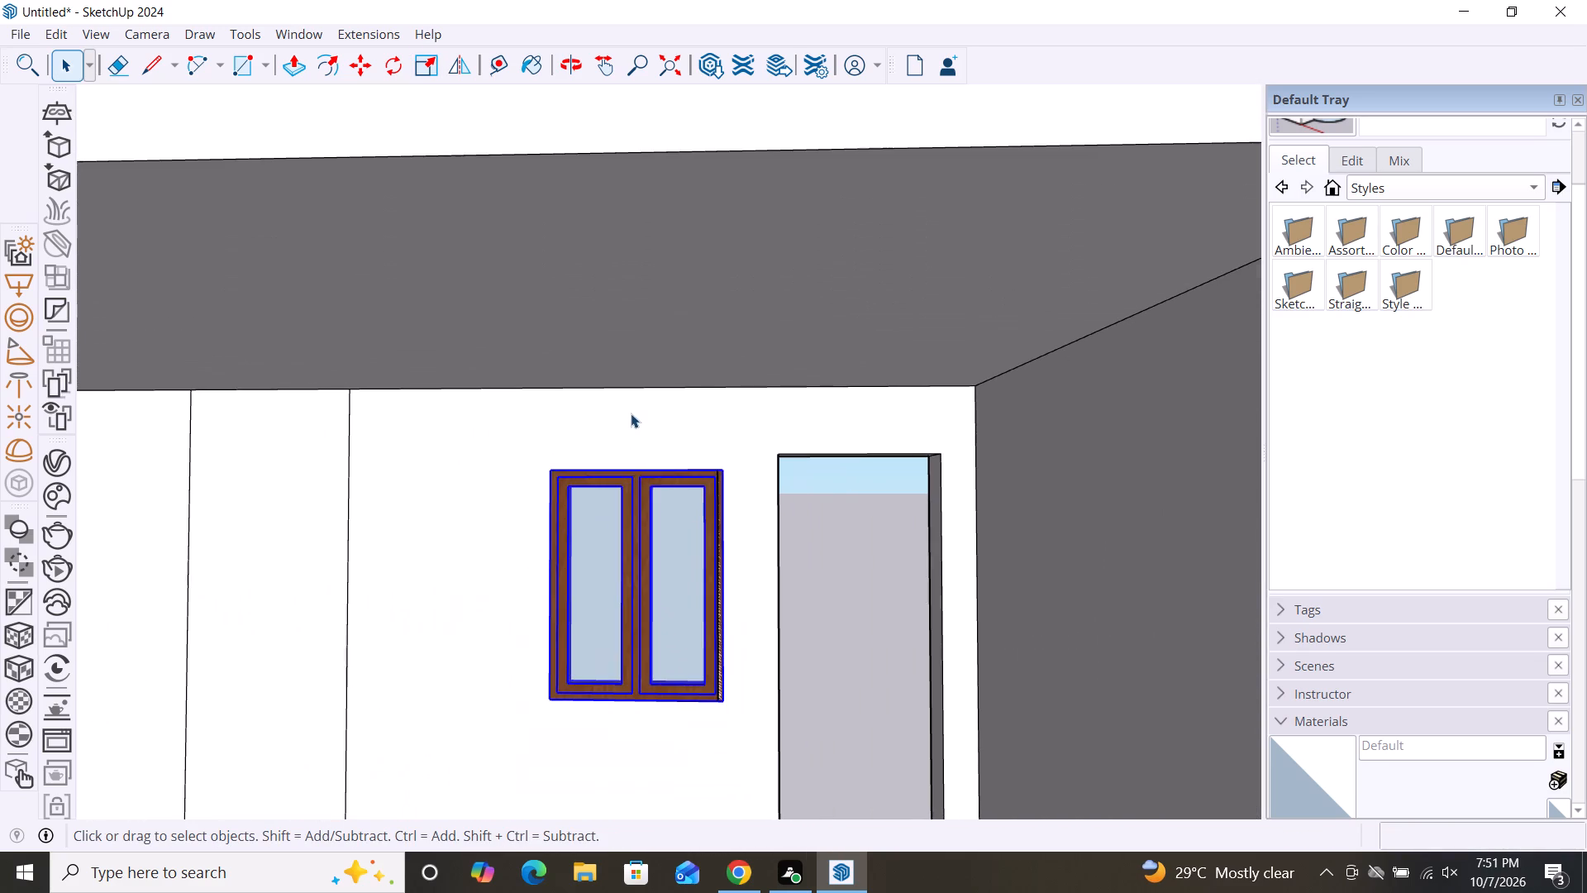
pyautogui.scroll(-4, 558, 431)
pyautogui.scroll(10, 688, 527)
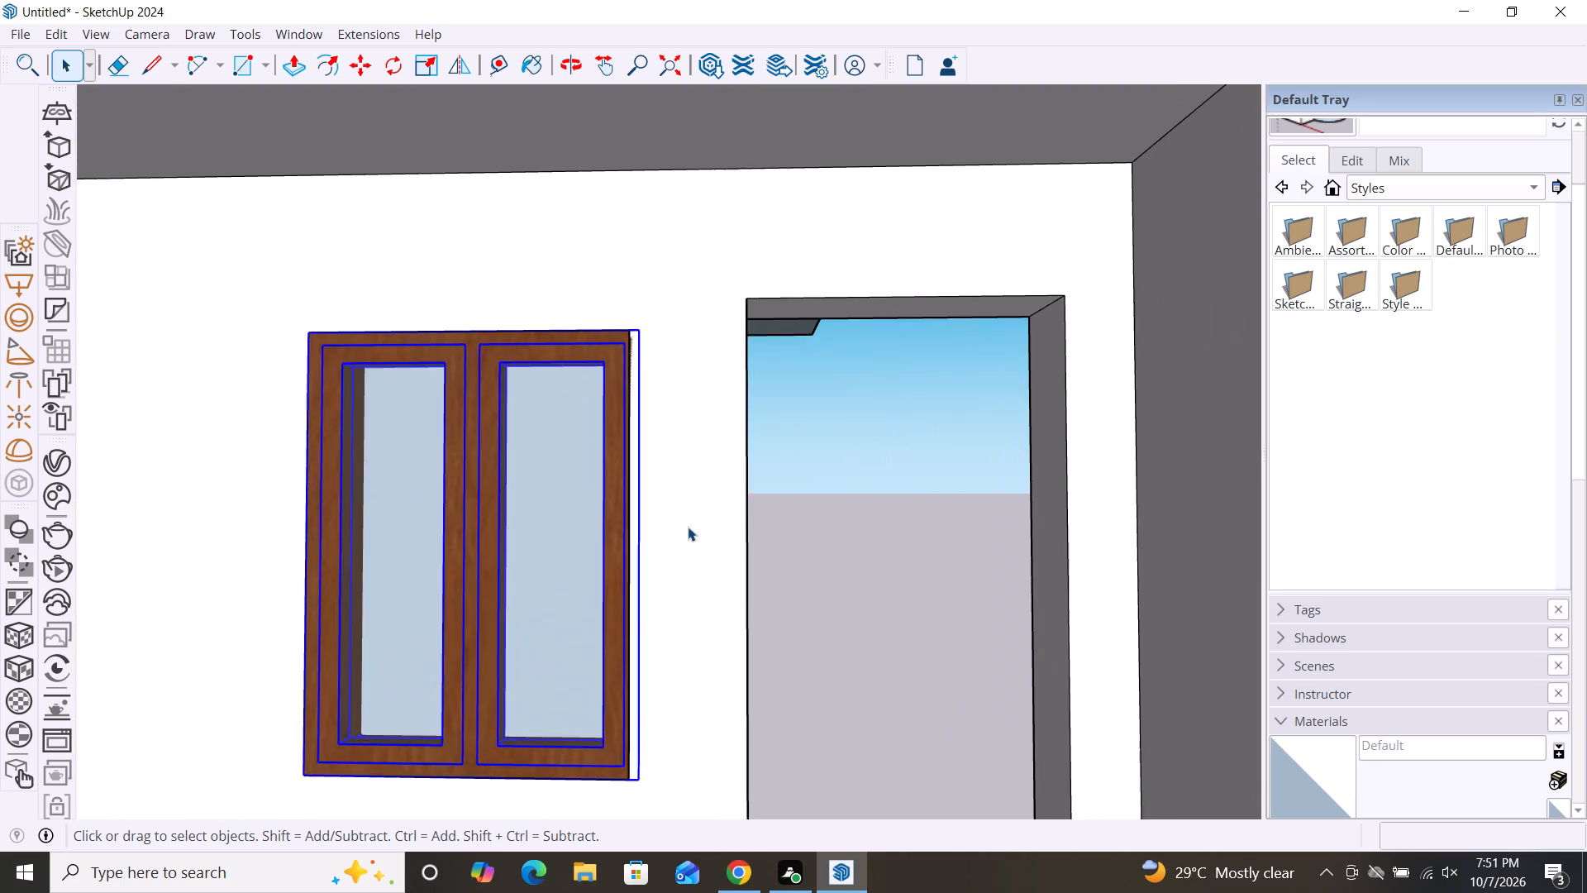
pyautogui.scroll(4, 688, 527)
pyautogui.scroll(-9, 482, 285)
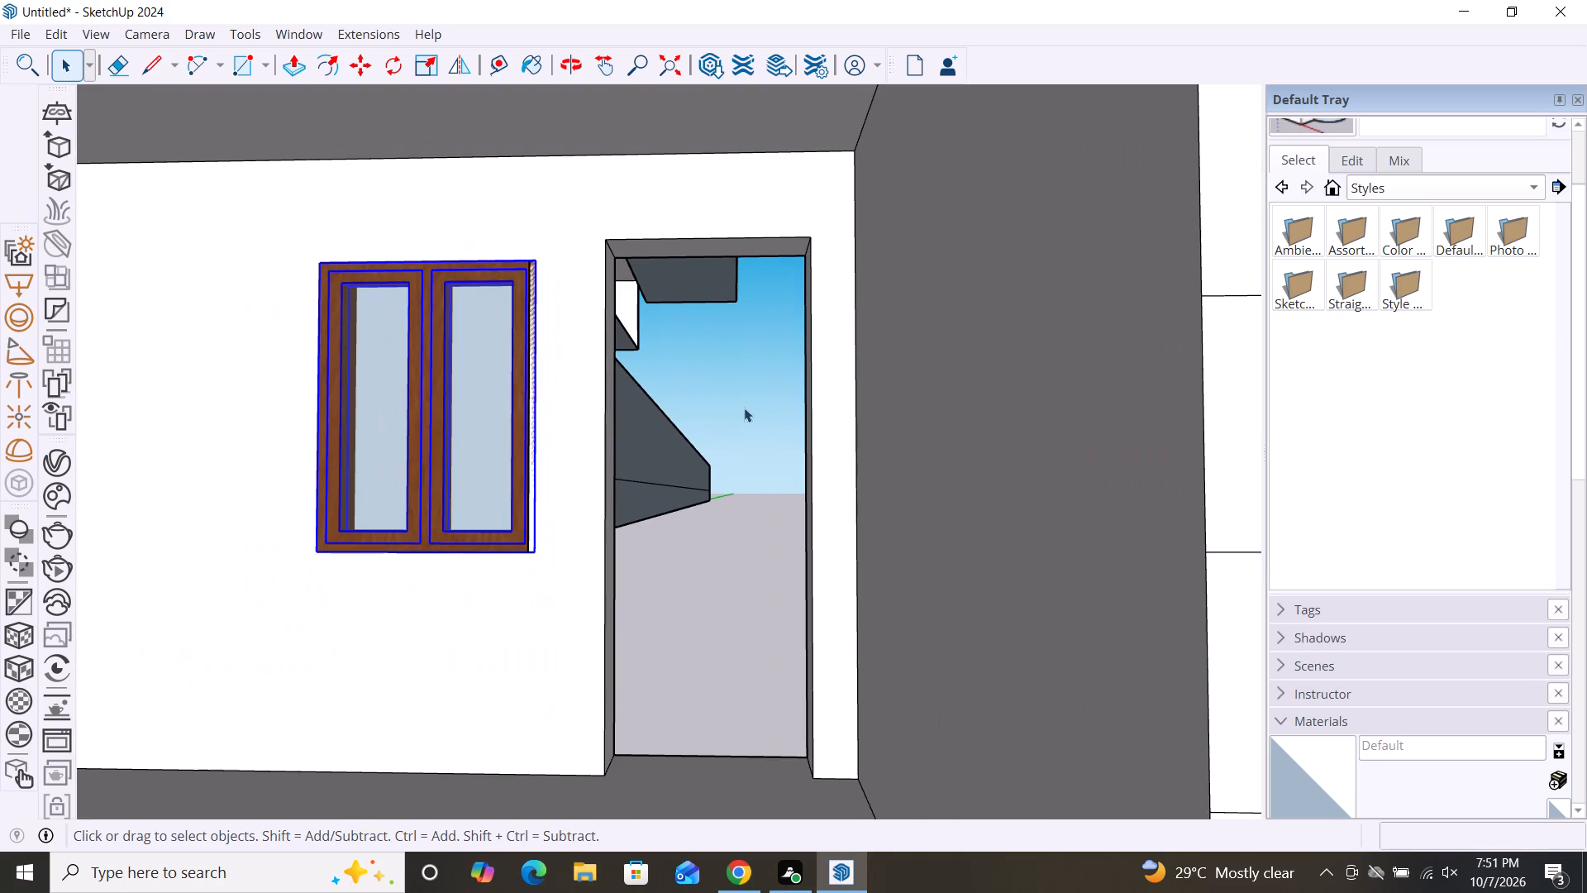
pyautogui.click(744, 408)
pyautogui.scroll(-3, 617, 498)
pyautogui.moveTo(753, 536); pyautogui.dragTo(764, 536, button='middle')
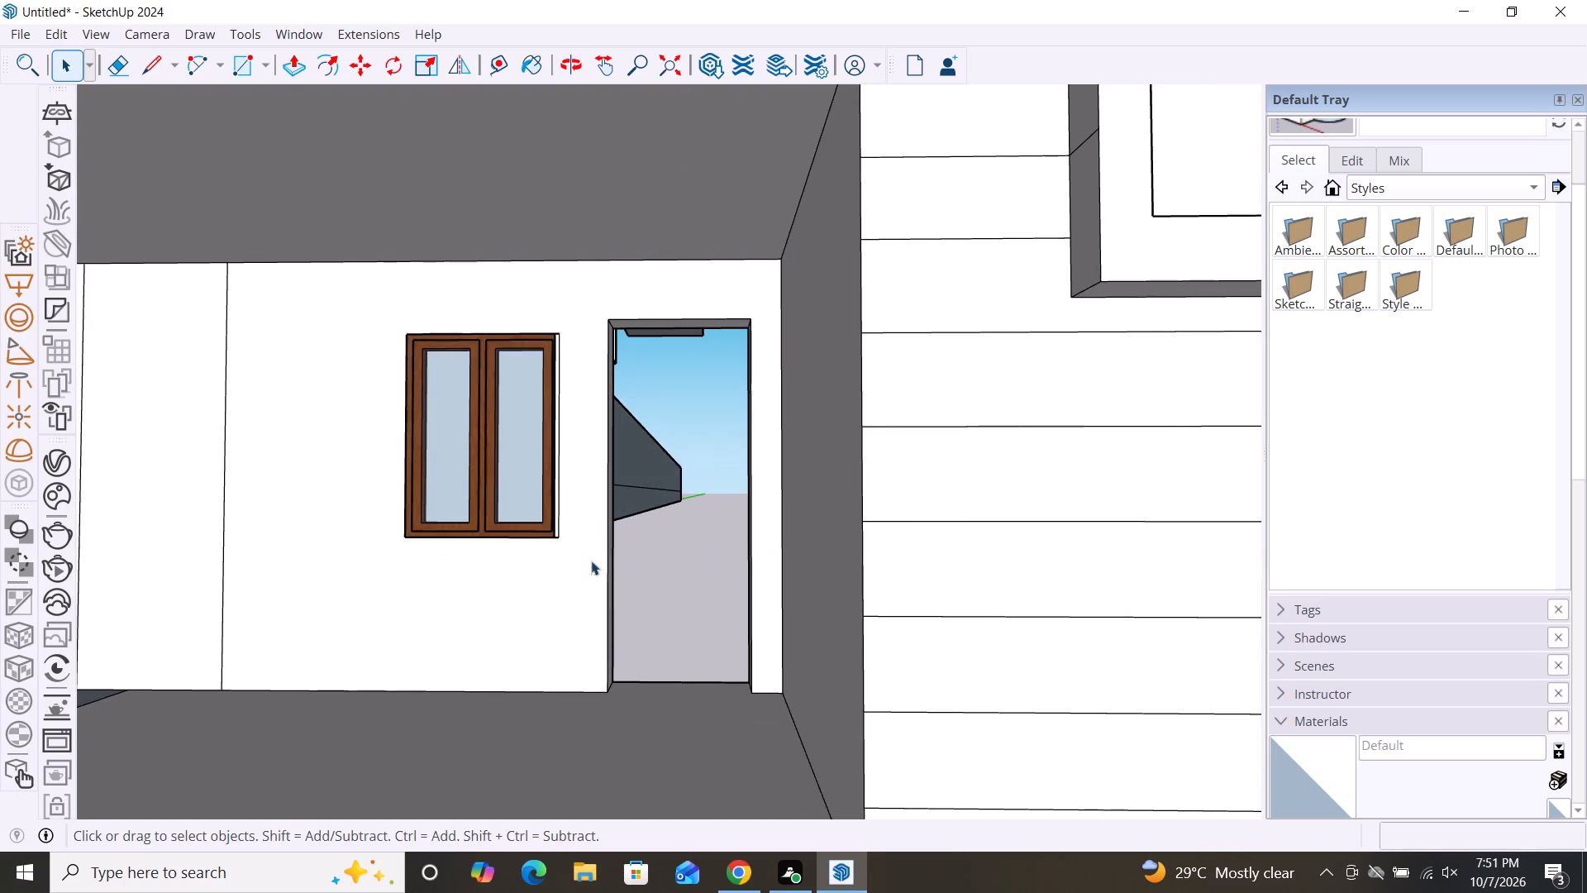
pyautogui.moveTo(591, 561); pyautogui.dragTo(715, 556, button='middle')
pyautogui.scroll(10, 536, 504)
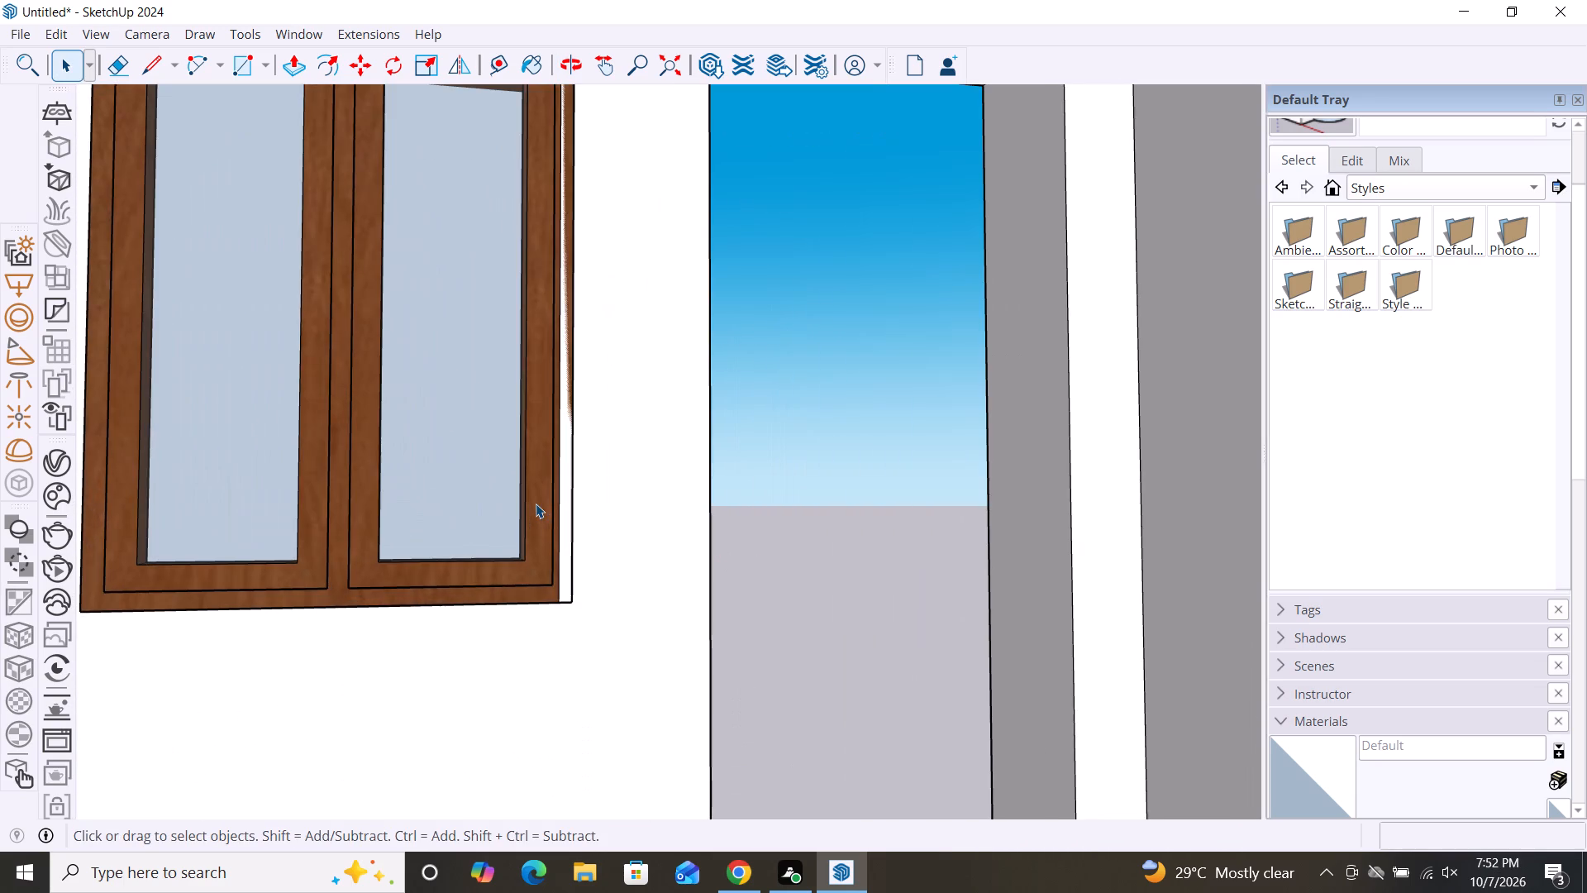
# Examine the house's front facade, including its wooden windows, balcony and tower.
pyautogui.scroll(-2, 524, 510)
pyautogui.scroll(-2, 593, 643)
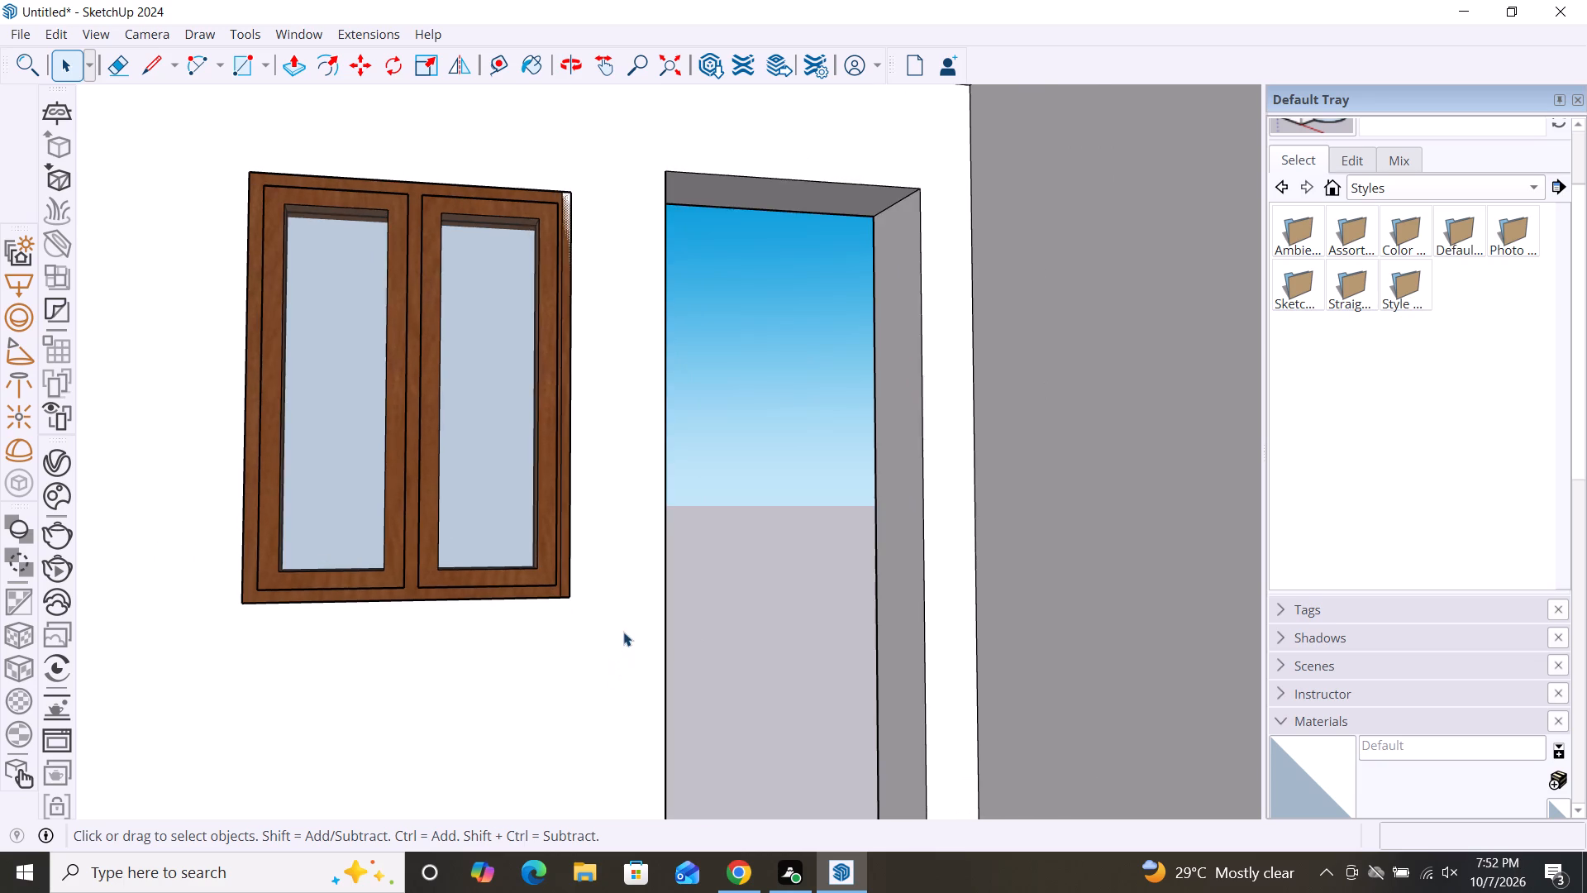
pyautogui.scroll(-3, 623, 630)
pyautogui.moveTo(633, 637); pyautogui.dragTo(446, 639, button='middle')
pyautogui.scroll(-11, 433, 420)
pyautogui.moveTo(677, 601); pyautogui.dragTo(868, 633, button='middle')
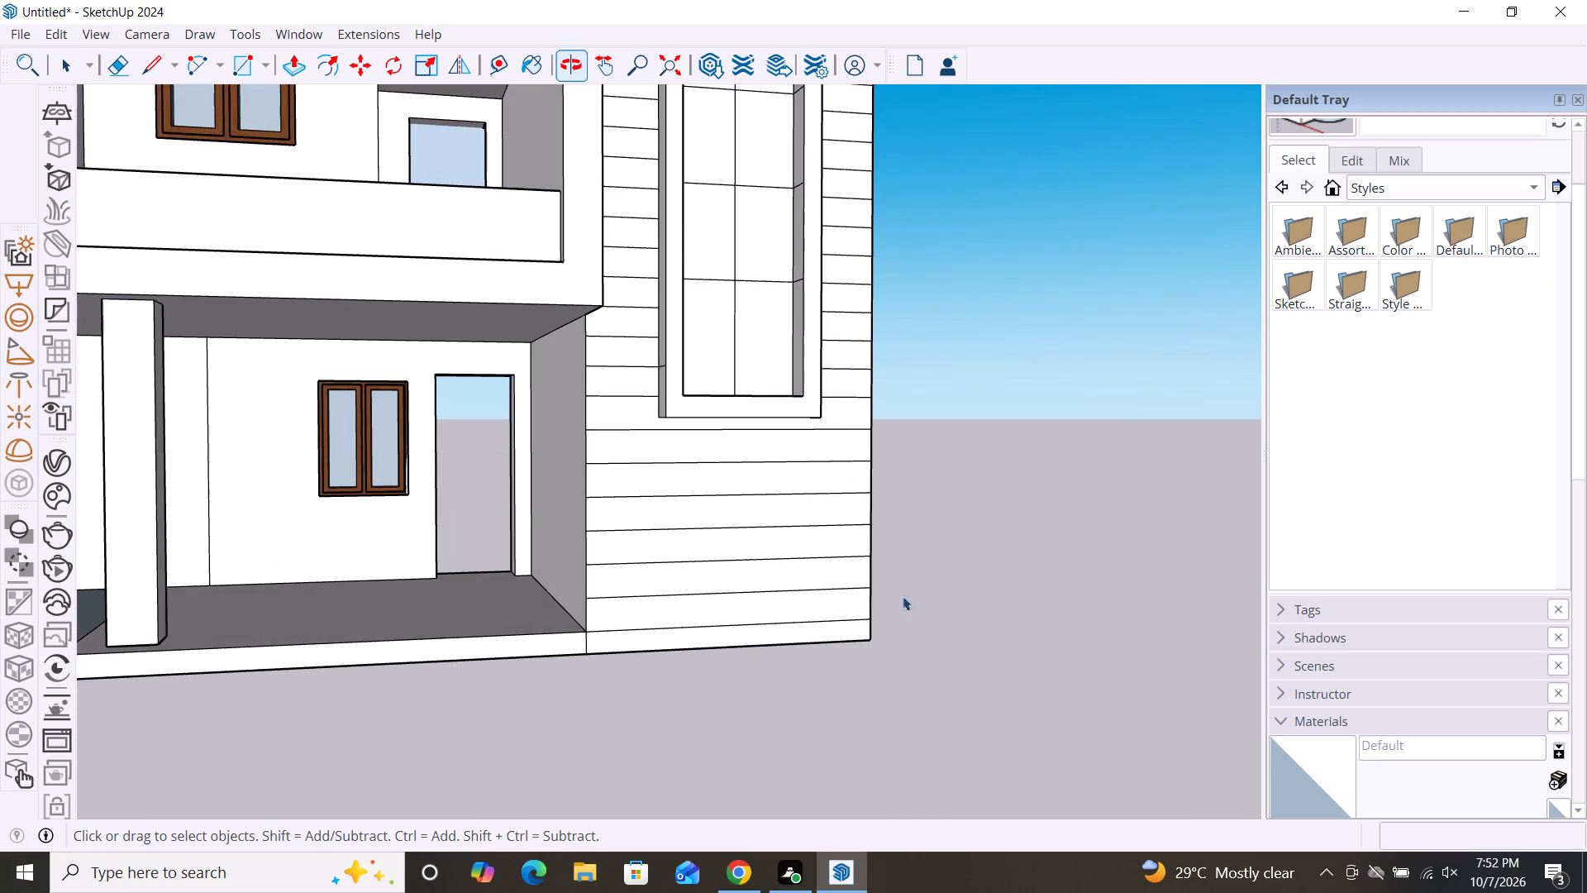
pyautogui.scroll(-6, 958, 550)
pyautogui.moveTo(726, 628); pyautogui.dragTo(560, 630, button='middle')
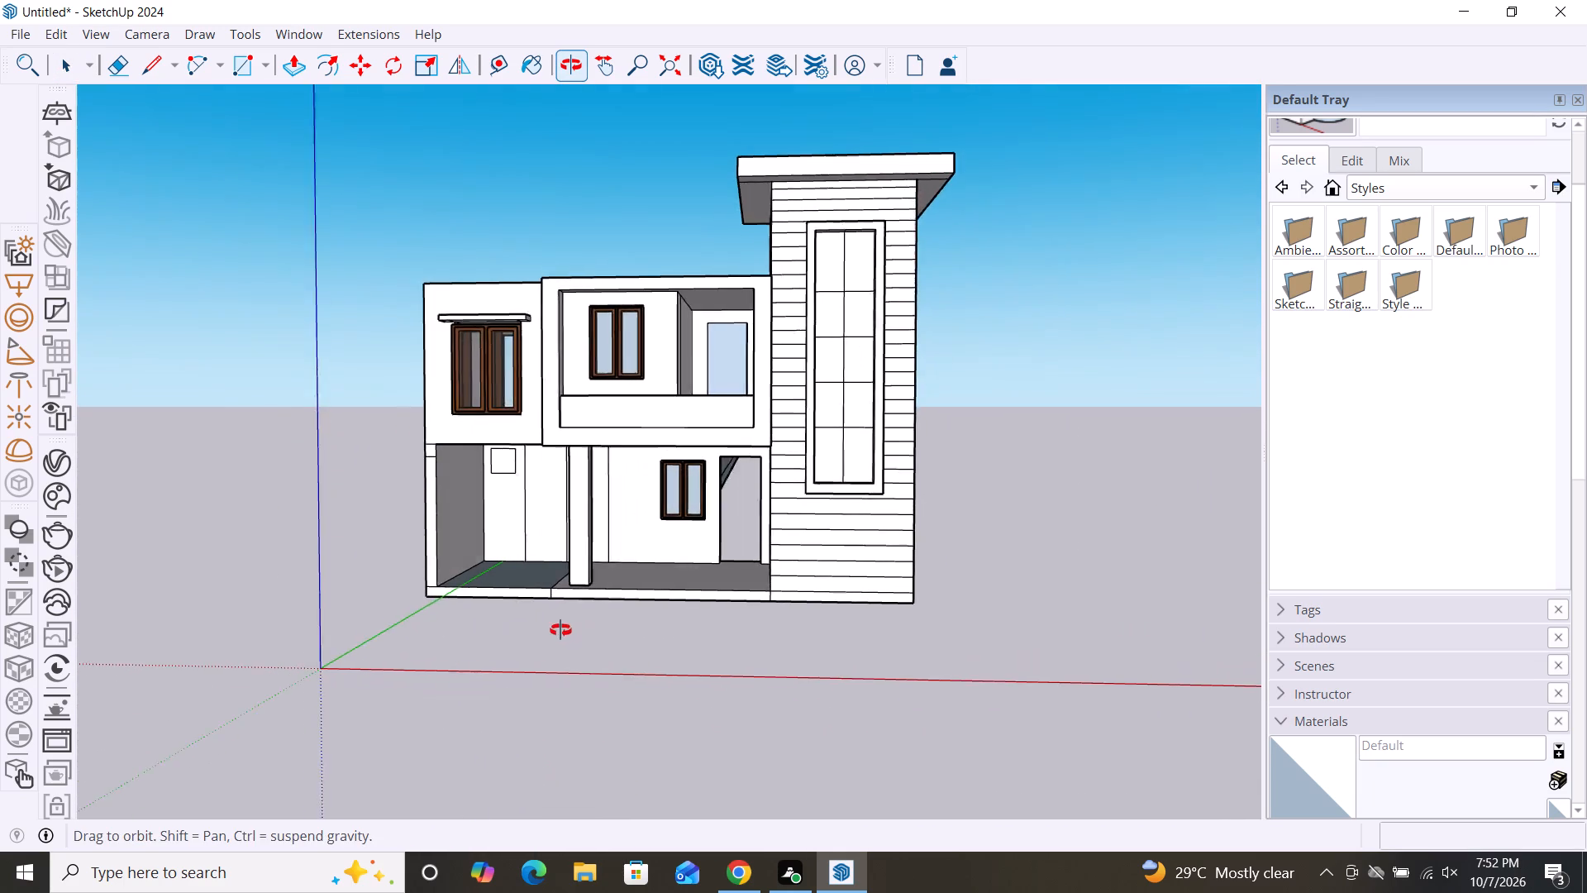
pyautogui.moveTo(560, 630); pyautogui.dragTo(560, 629, button='middle')
pyautogui.moveTo(570, 611); pyautogui.dragTo(680, 634, button='middle')
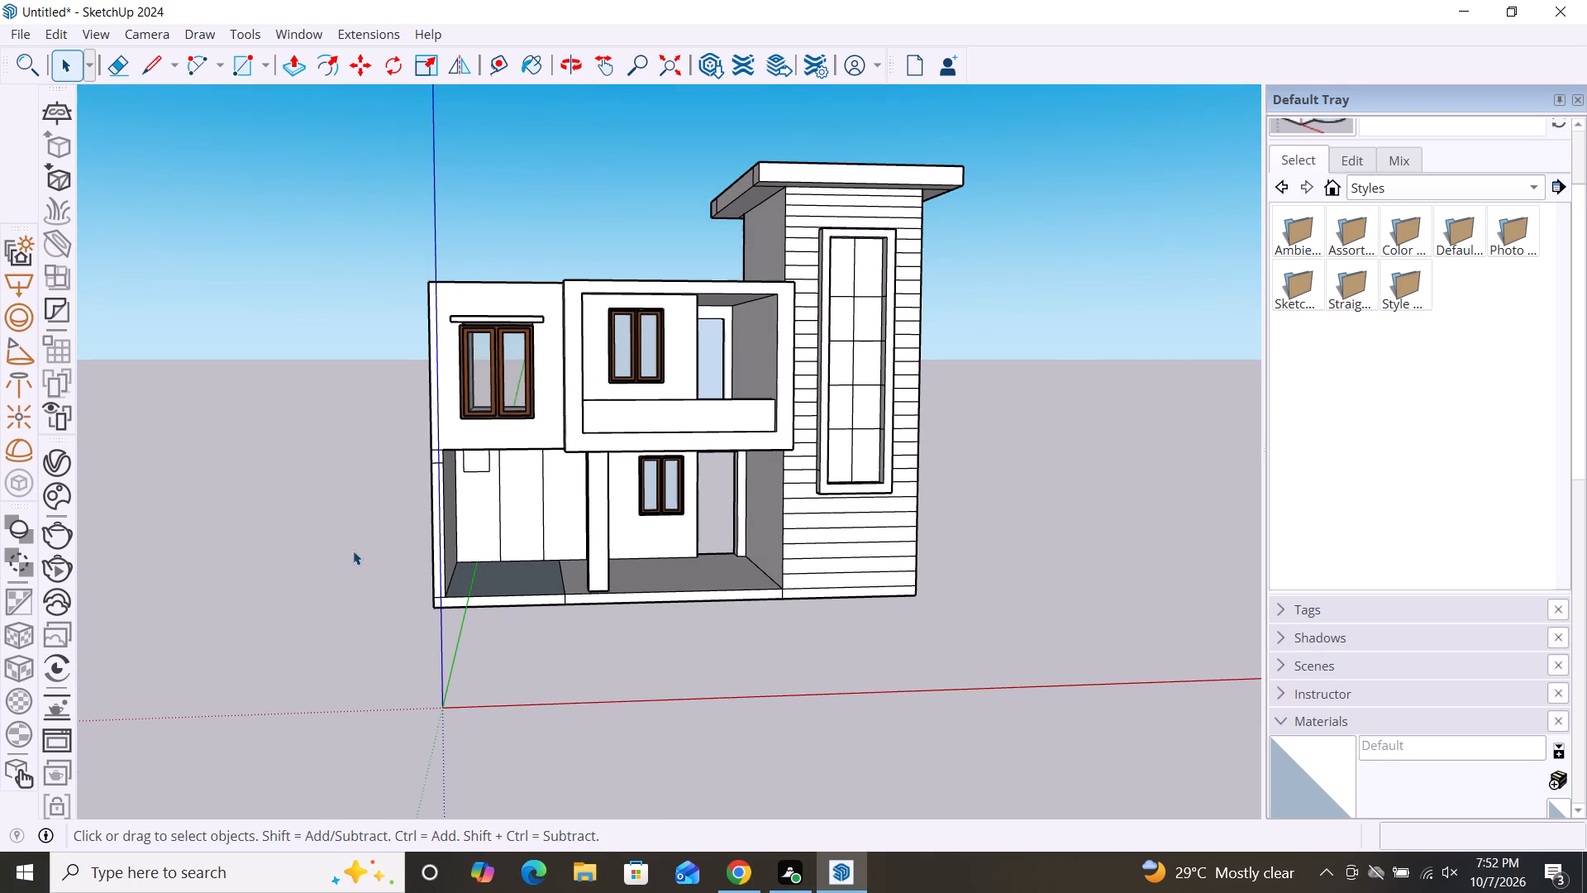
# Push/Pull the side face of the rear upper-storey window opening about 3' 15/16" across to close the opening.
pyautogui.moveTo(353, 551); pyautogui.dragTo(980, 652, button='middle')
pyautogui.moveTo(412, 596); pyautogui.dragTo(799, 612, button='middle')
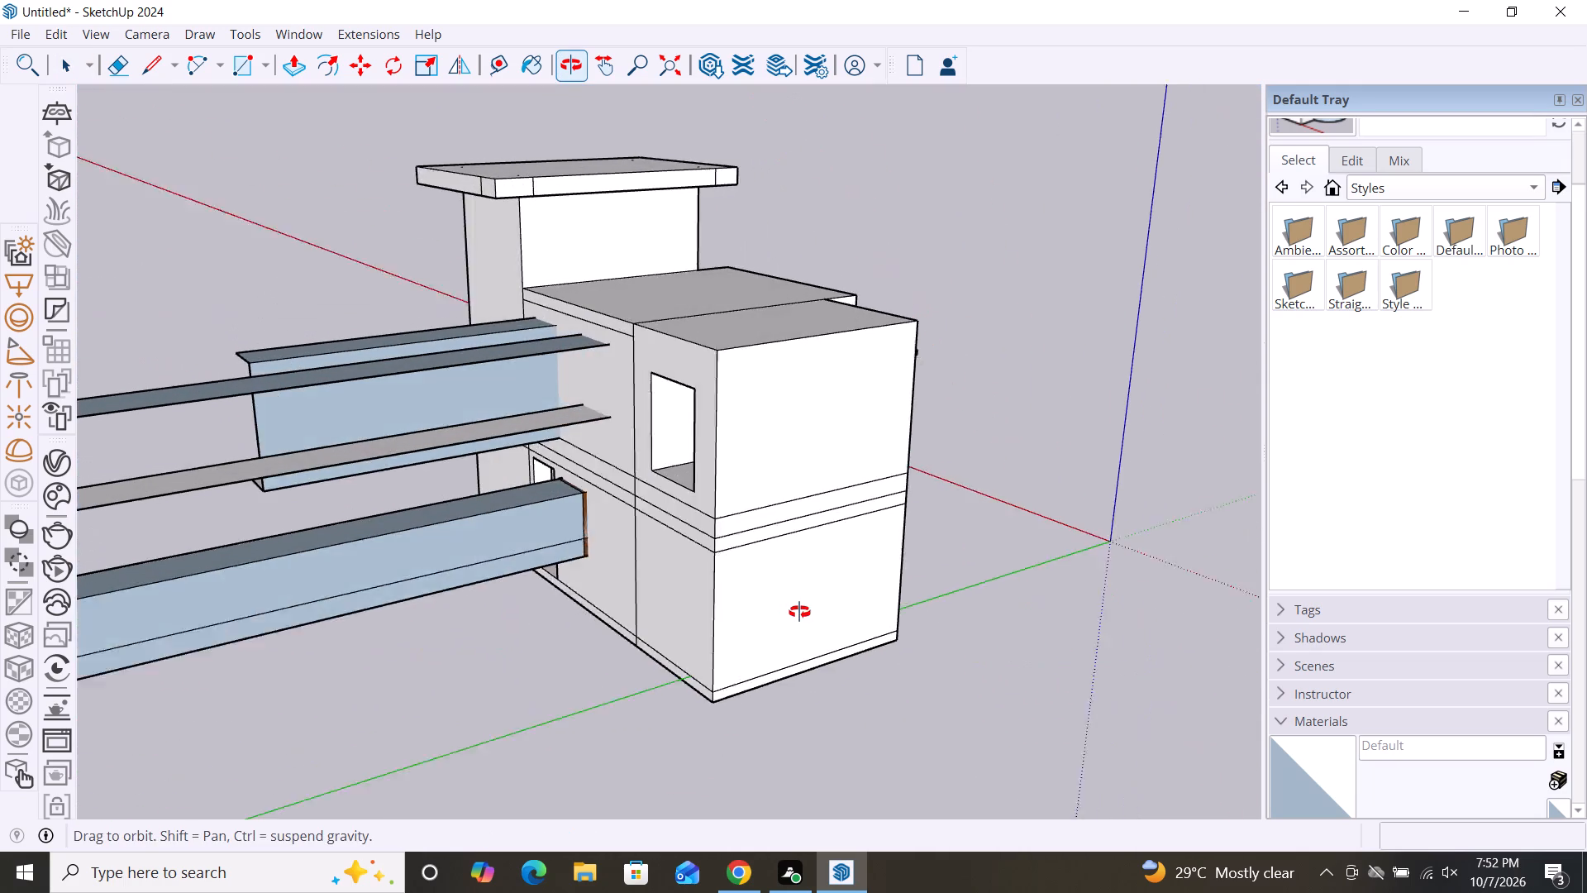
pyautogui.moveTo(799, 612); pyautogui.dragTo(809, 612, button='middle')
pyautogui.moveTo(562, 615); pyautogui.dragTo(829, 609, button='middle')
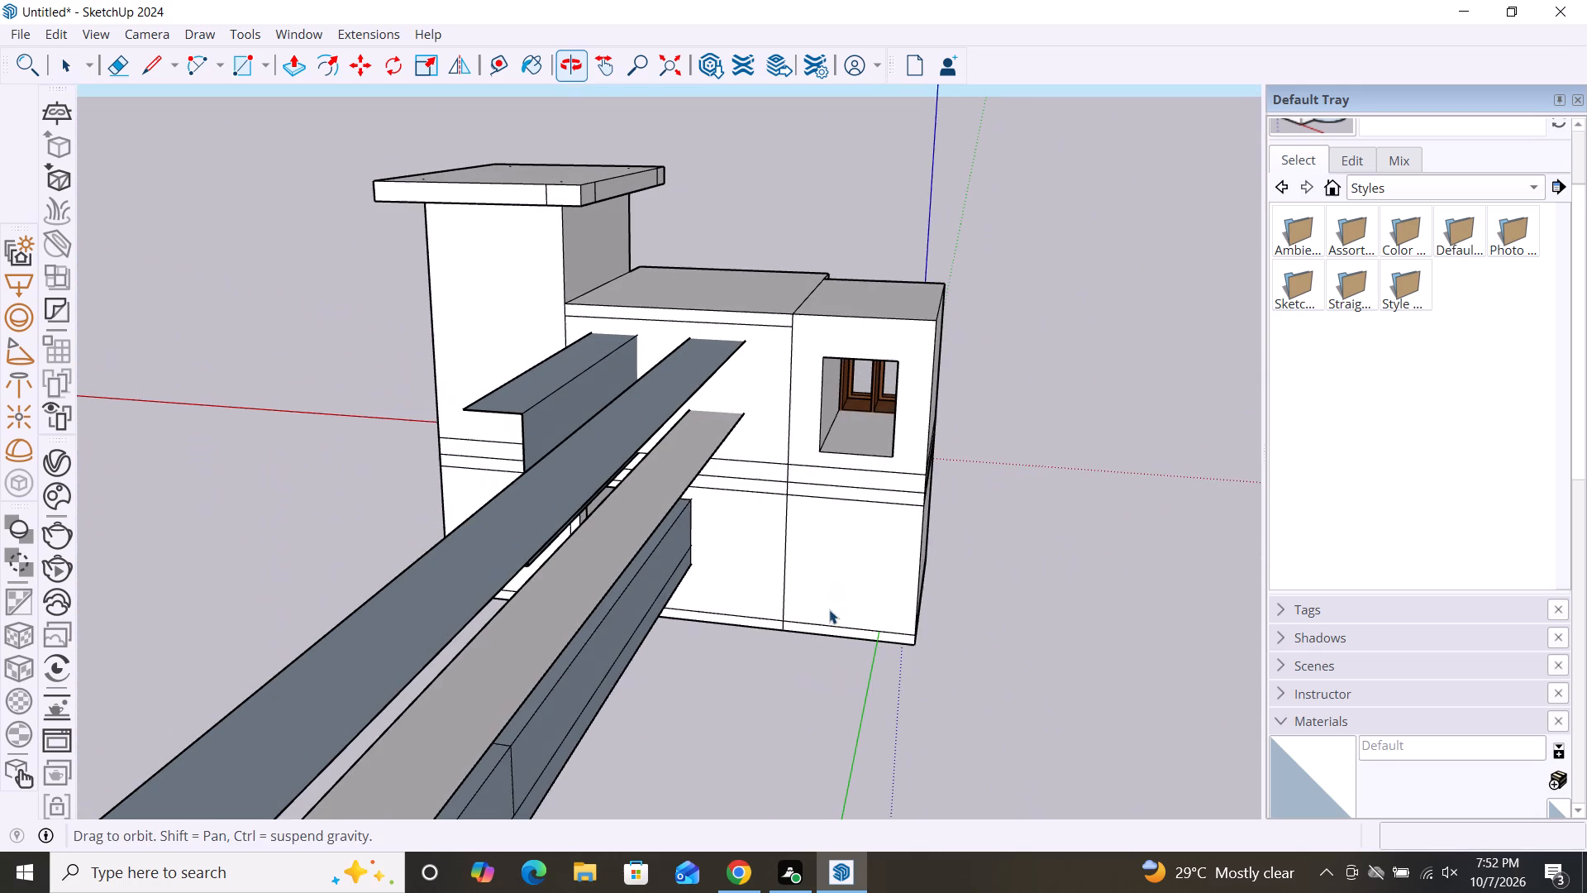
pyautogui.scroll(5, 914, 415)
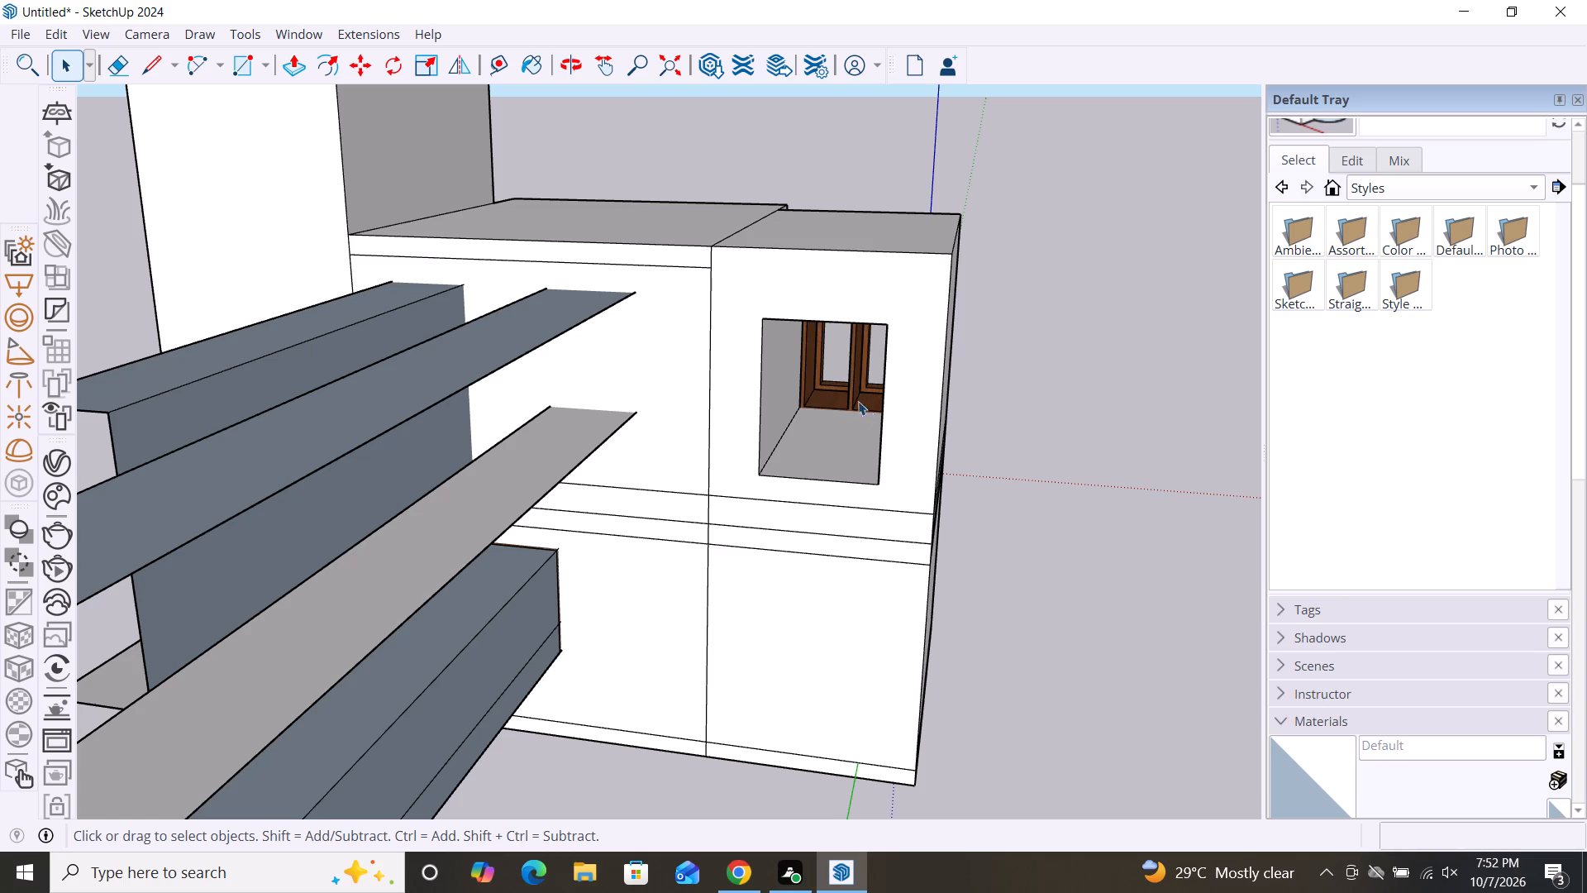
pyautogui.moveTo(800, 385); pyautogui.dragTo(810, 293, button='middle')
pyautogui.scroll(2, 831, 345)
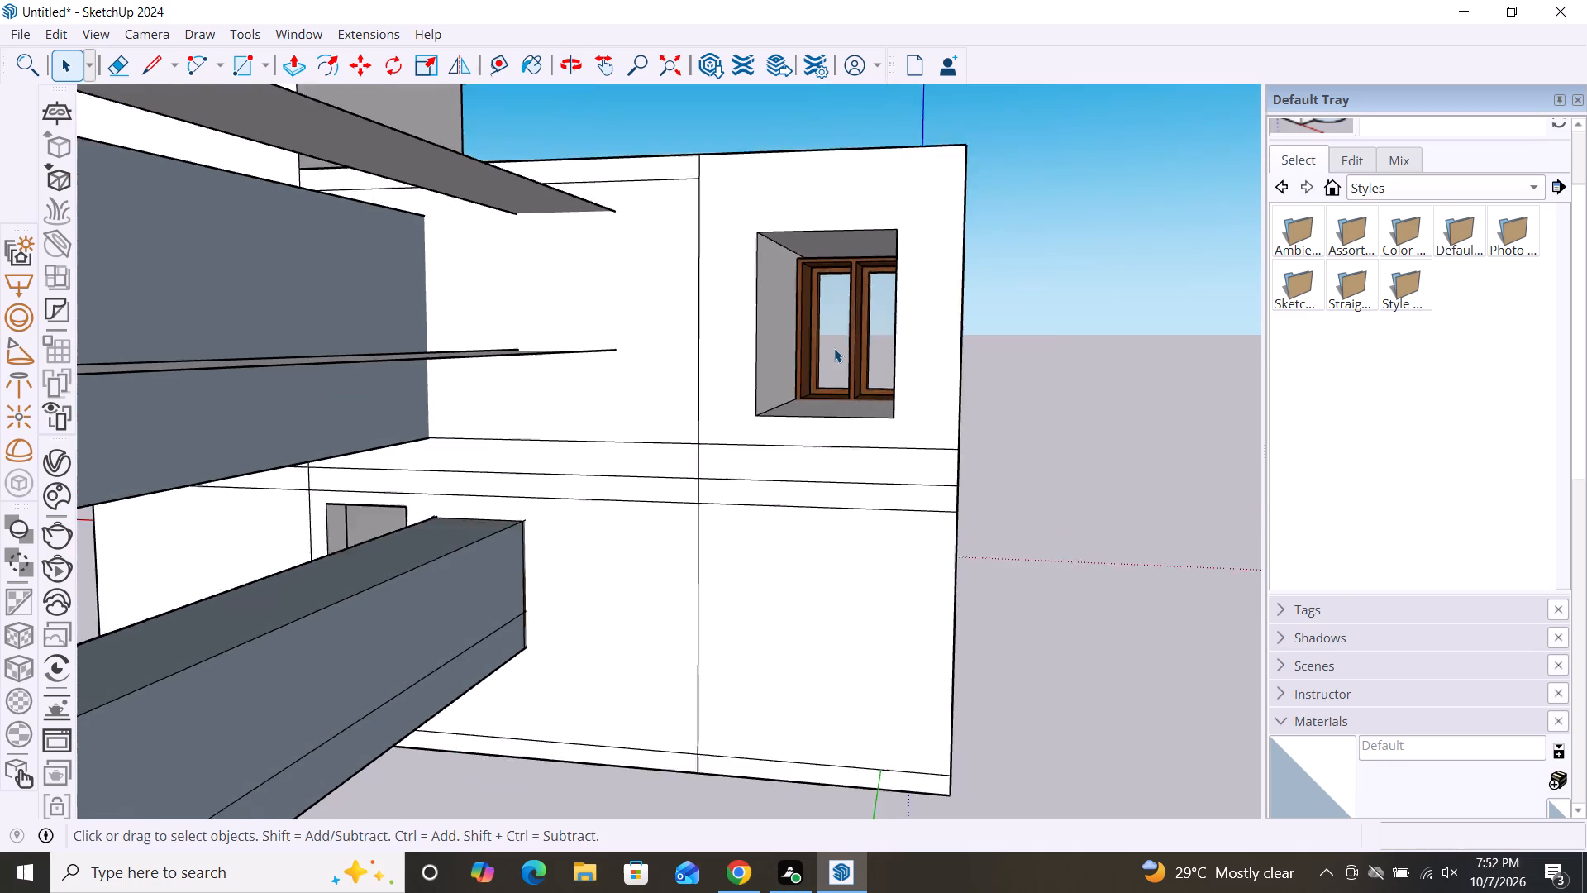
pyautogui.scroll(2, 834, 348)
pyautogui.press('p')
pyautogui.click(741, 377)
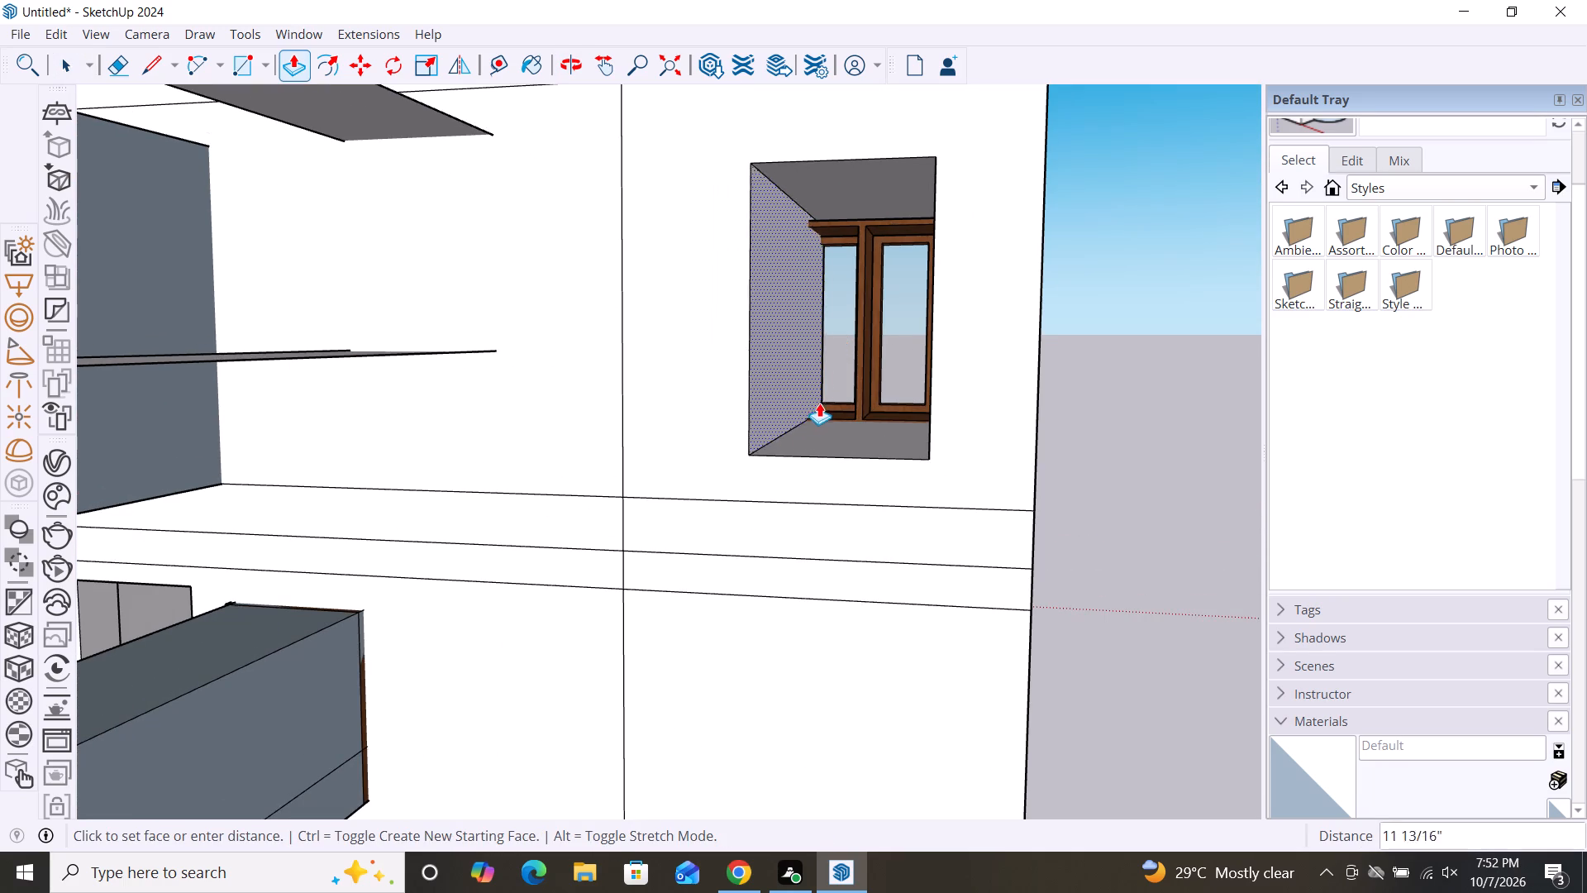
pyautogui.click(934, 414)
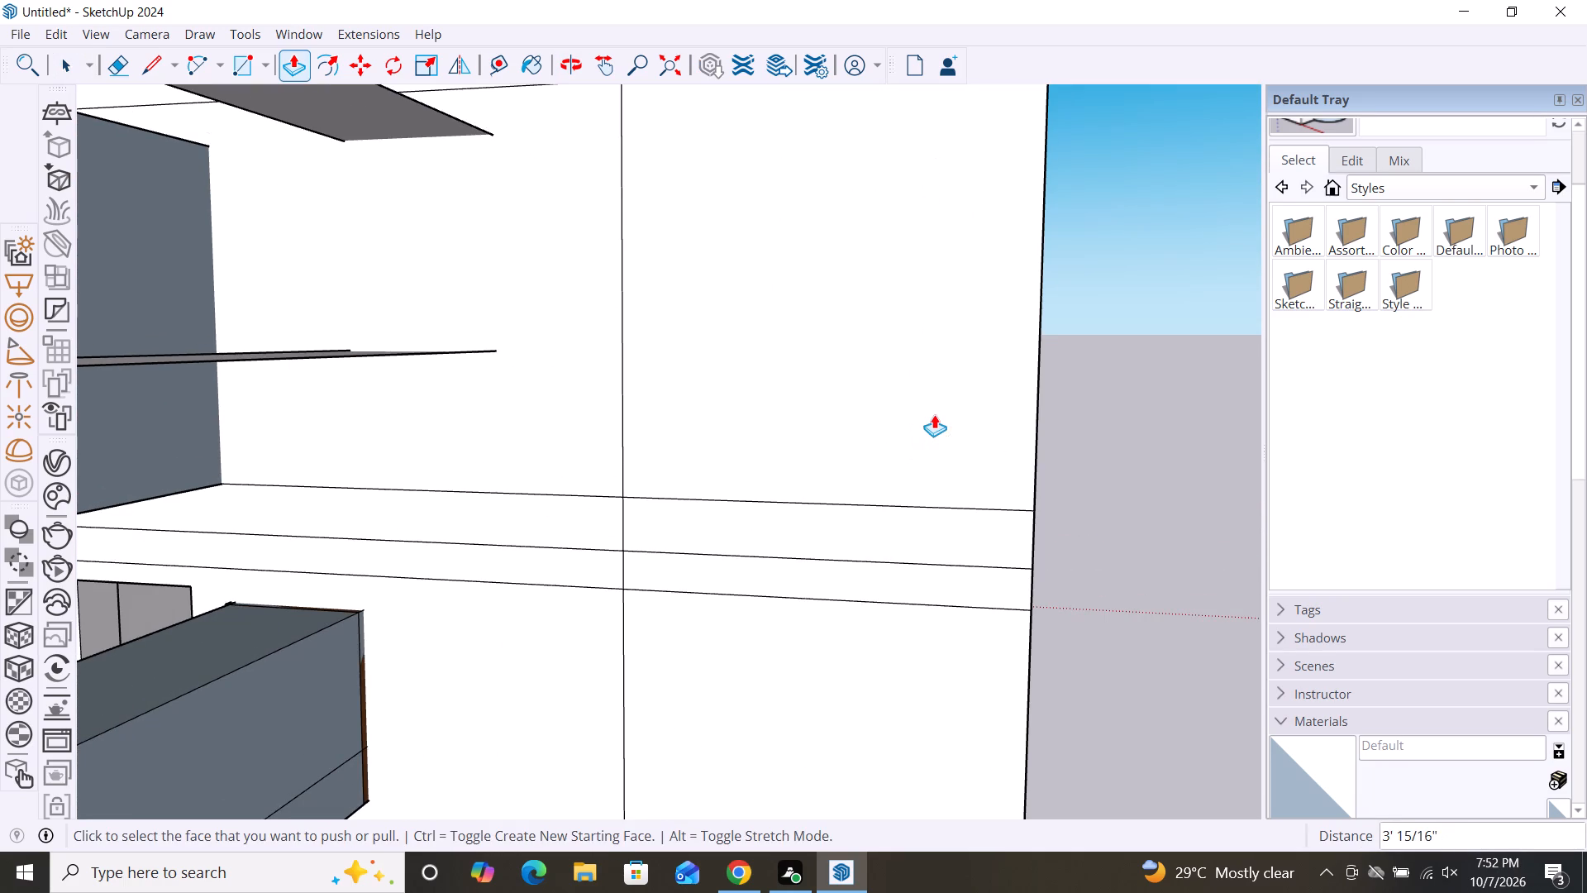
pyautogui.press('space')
# Inspect the front windows and the rear wall with its closed upper-storey opening.
pyautogui.keyDown('alt'); pyautogui.moveTo(1017, 637); pyautogui.dragTo(276, 604, button='middle'); pyautogui.keyUp('alt')
pyautogui.keyDown('alt'); pyautogui.moveTo(793, 604); pyautogui.dragTo(298, 676, button='middle'); pyautogui.keyUp('alt')
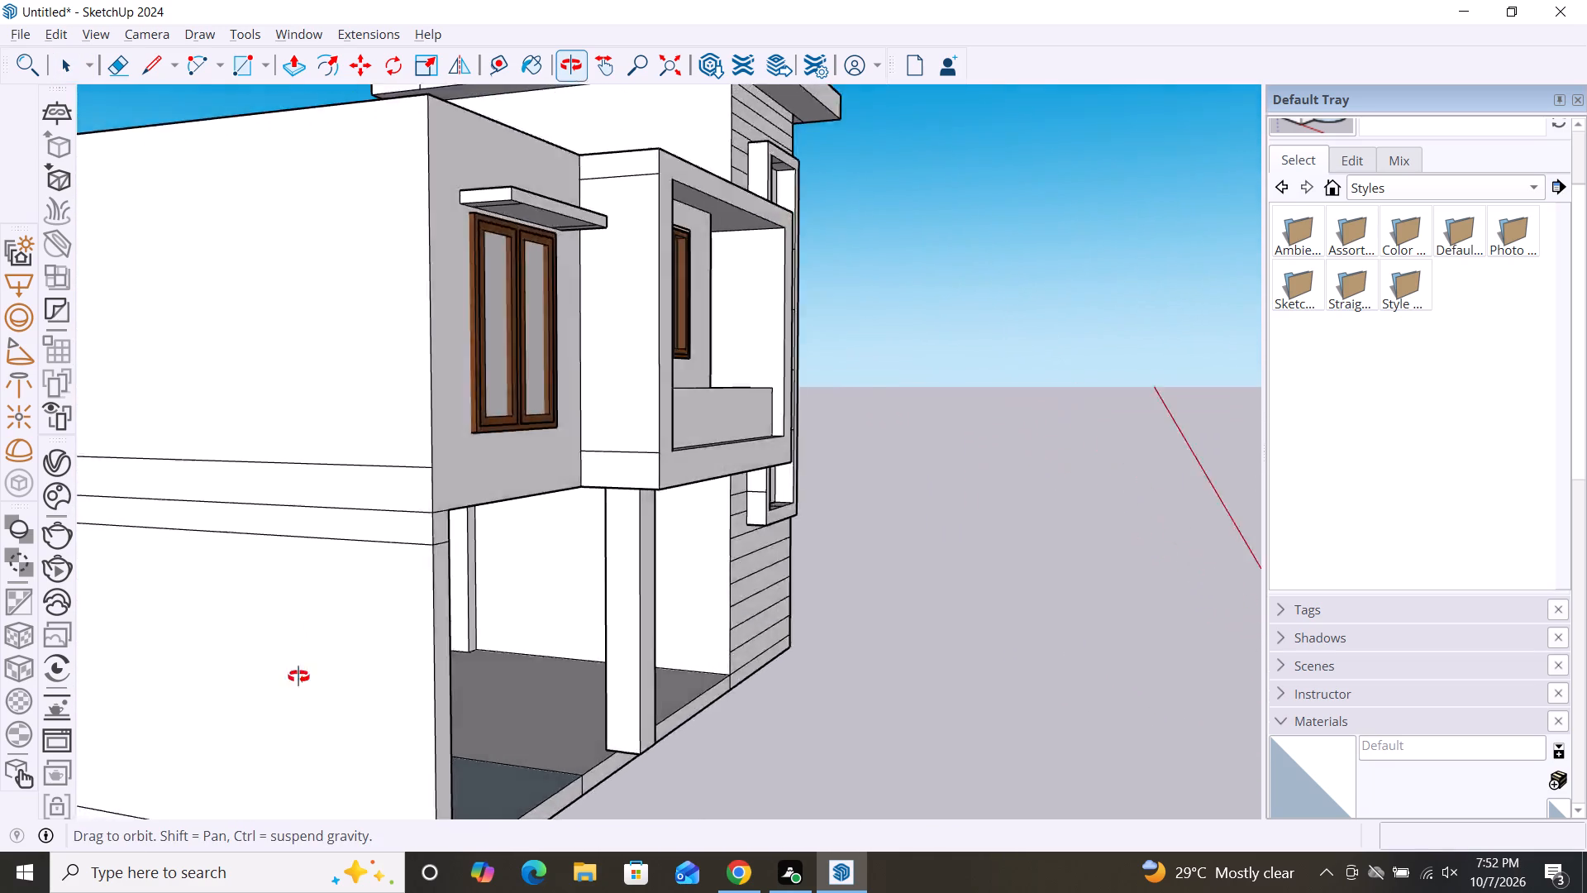
pyautogui.keyDown('alt'); pyautogui.moveTo(298, 676); pyautogui.dragTo(258, 676, button='middle'); pyautogui.keyUp('alt')
pyautogui.scroll(-3, 946, 470)
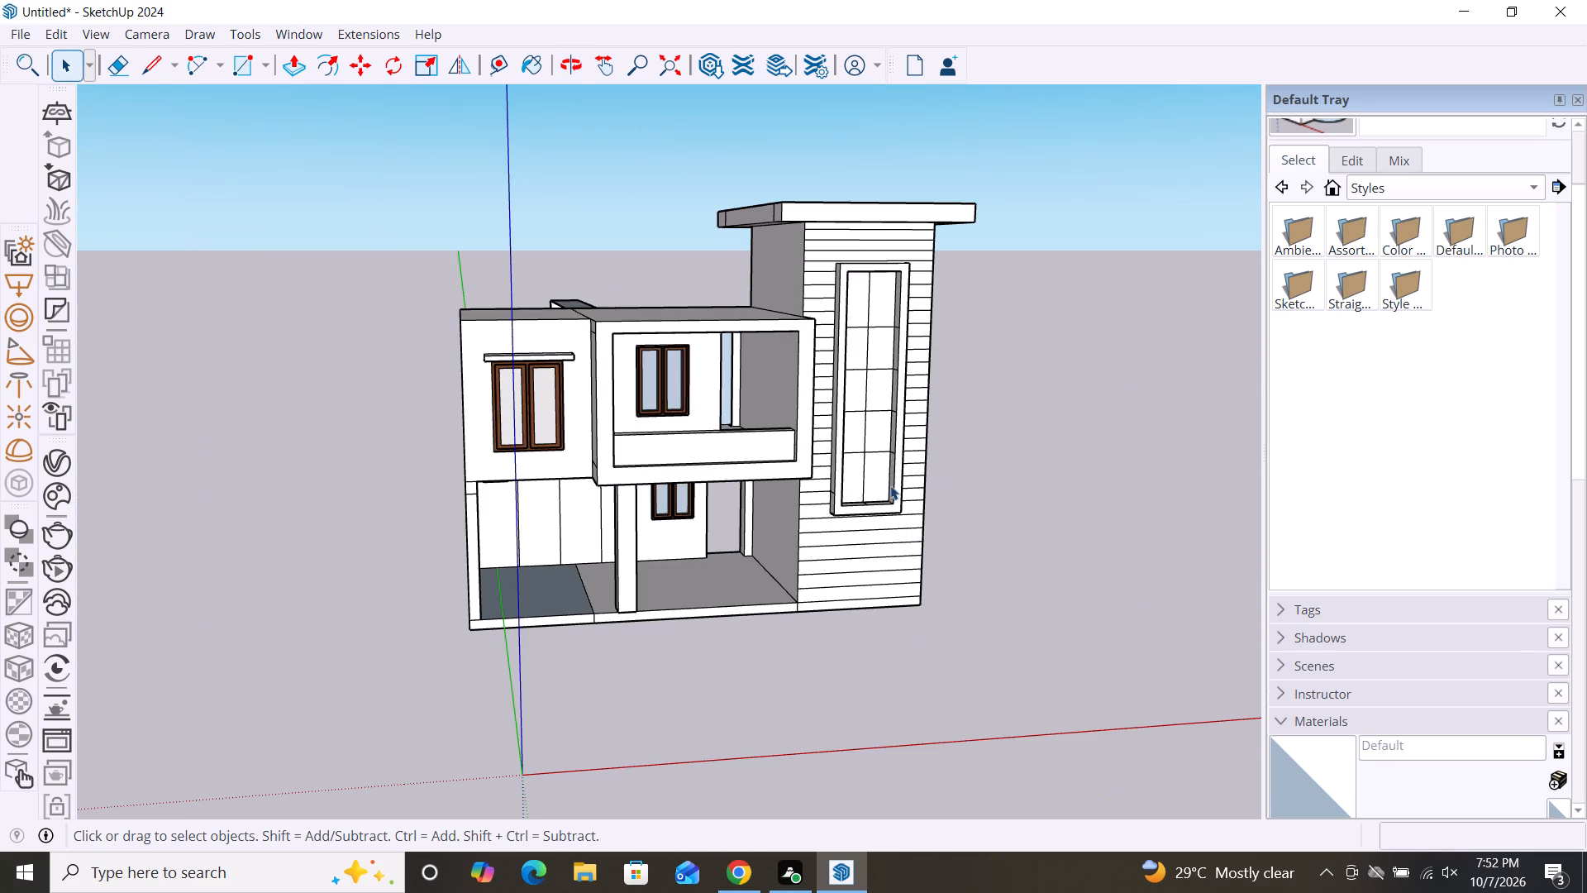
pyautogui.moveTo(707, 541); pyautogui.dragTo(606, 451, button='middle')
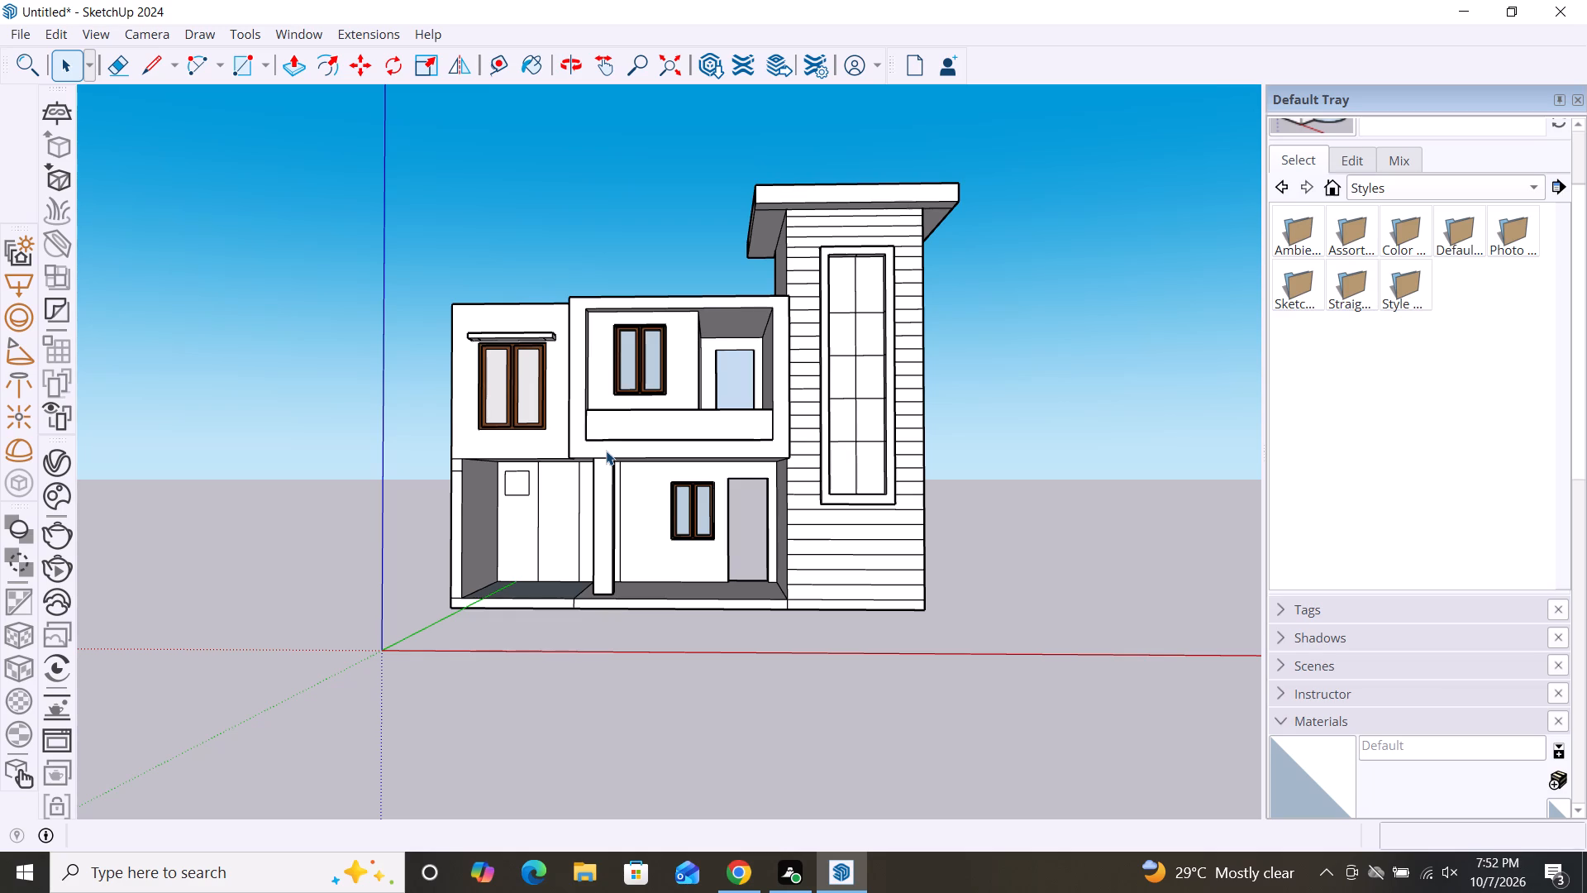
pyautogui.scroll(-2, 746, 327)
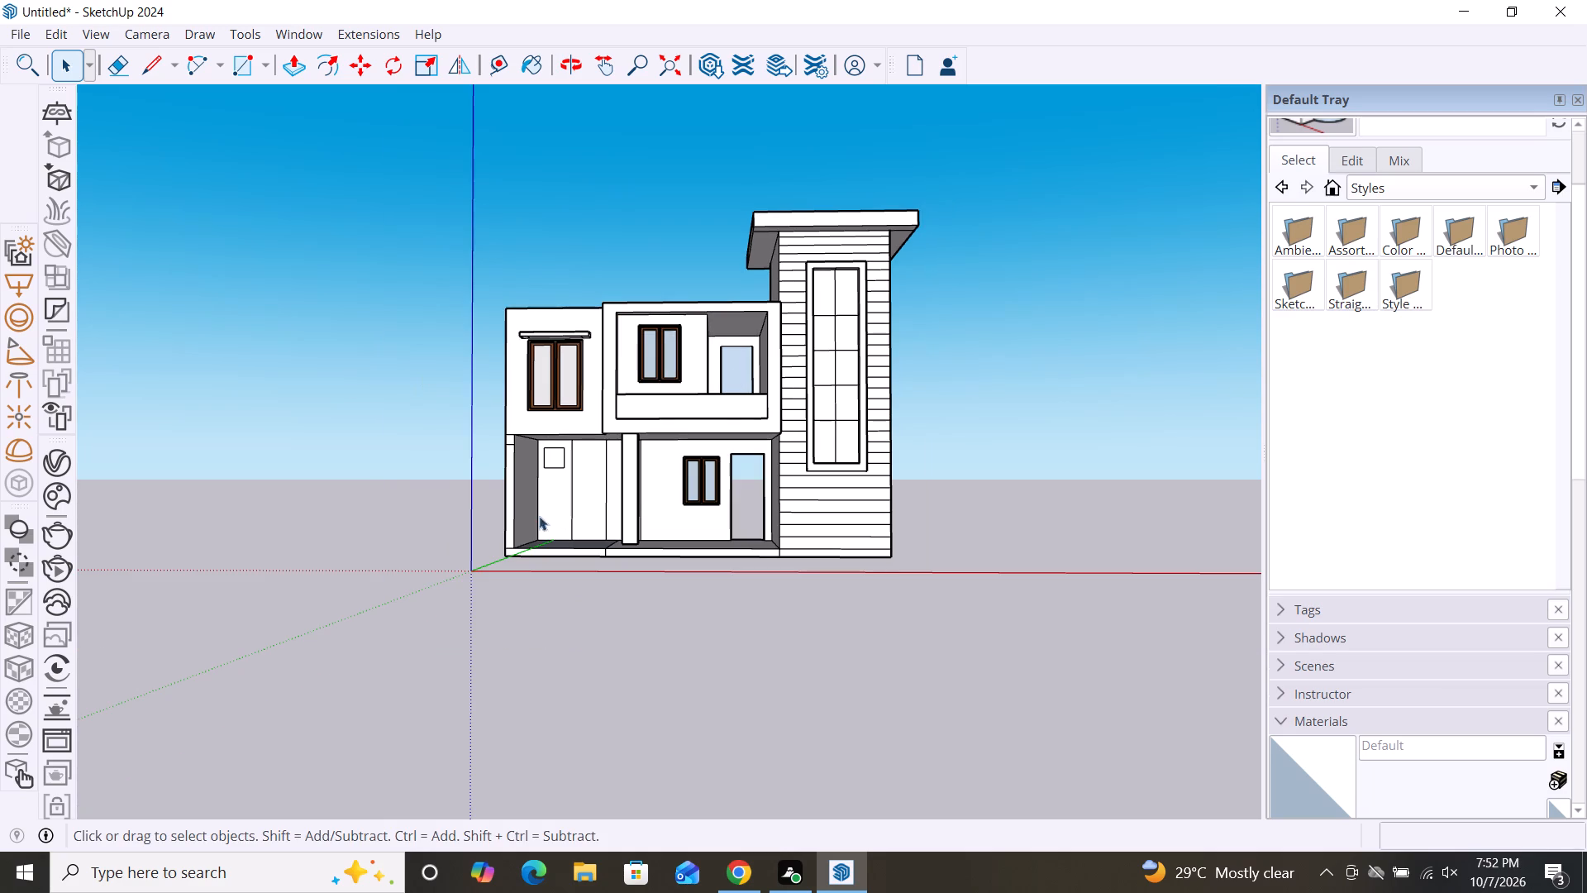
pyautogui.keyDown('alt'); pyautogui.moveTo(513, 532); pyautogui.dragTo(1020, 571, button='middle'); pyautogui.keyUp('alt')
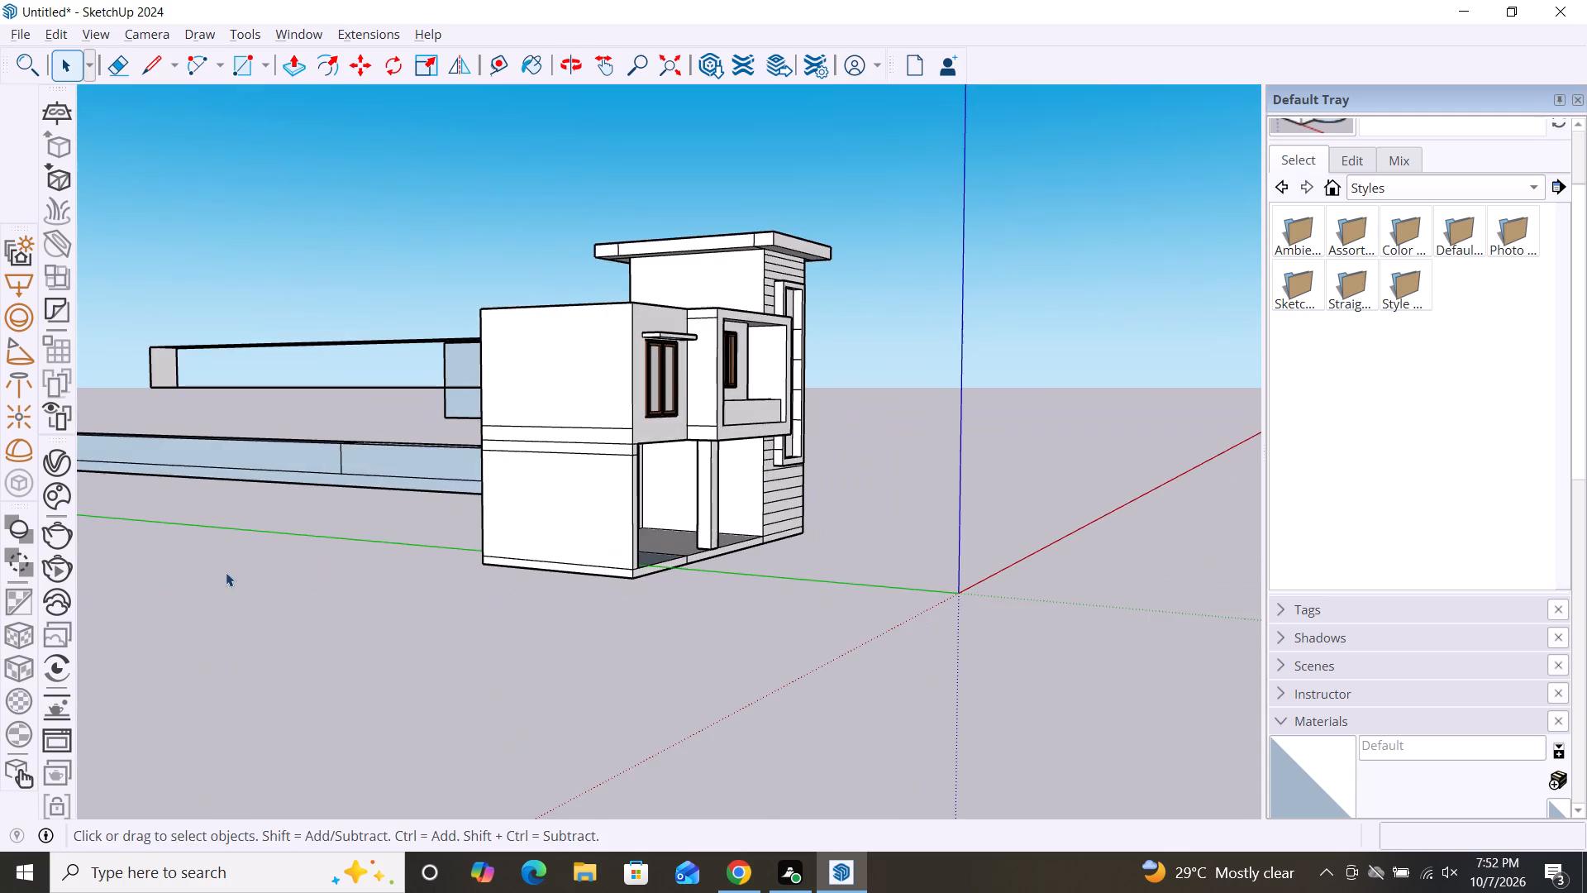
pyautogui.keyDown('alt'); pyautogui.moveTo(226, 572); pyautogui.dragTo(890, 574, button='middle'); pyautogui.keyUp('alt')
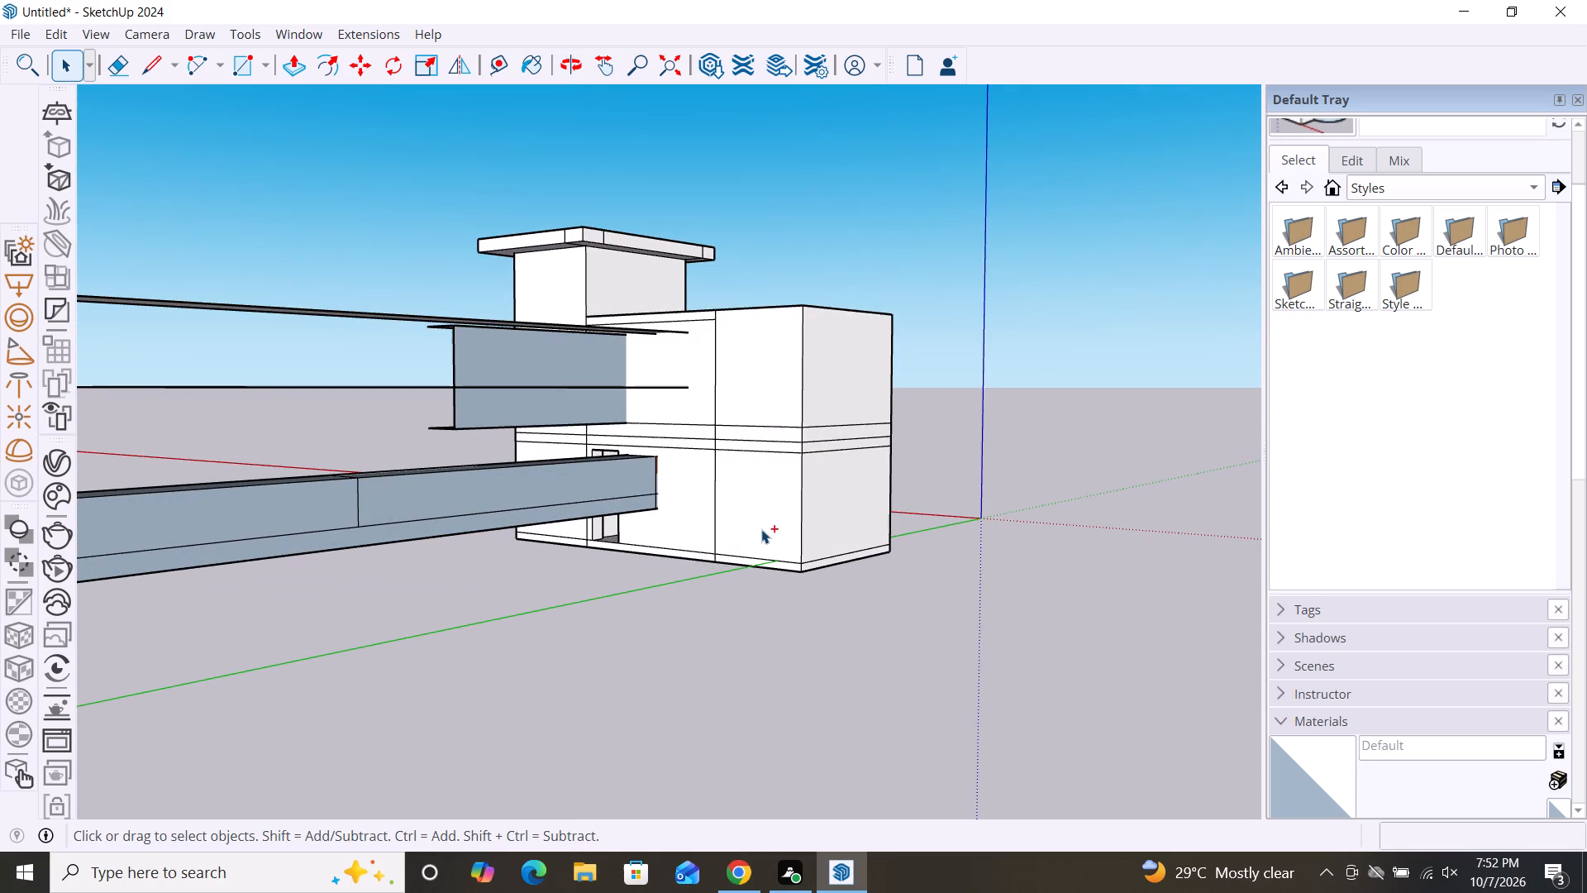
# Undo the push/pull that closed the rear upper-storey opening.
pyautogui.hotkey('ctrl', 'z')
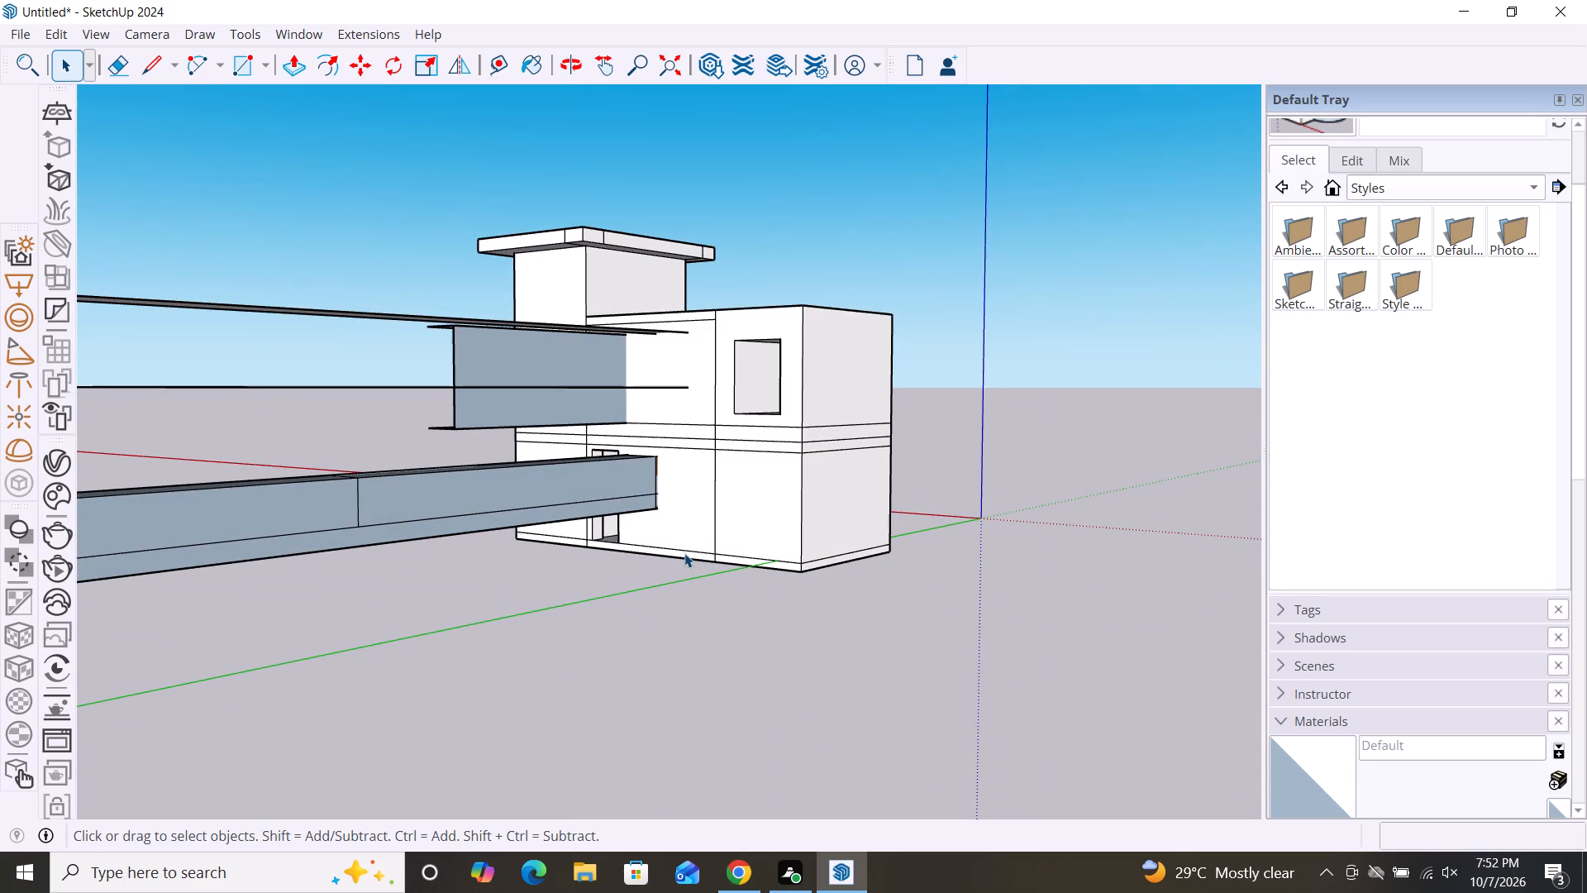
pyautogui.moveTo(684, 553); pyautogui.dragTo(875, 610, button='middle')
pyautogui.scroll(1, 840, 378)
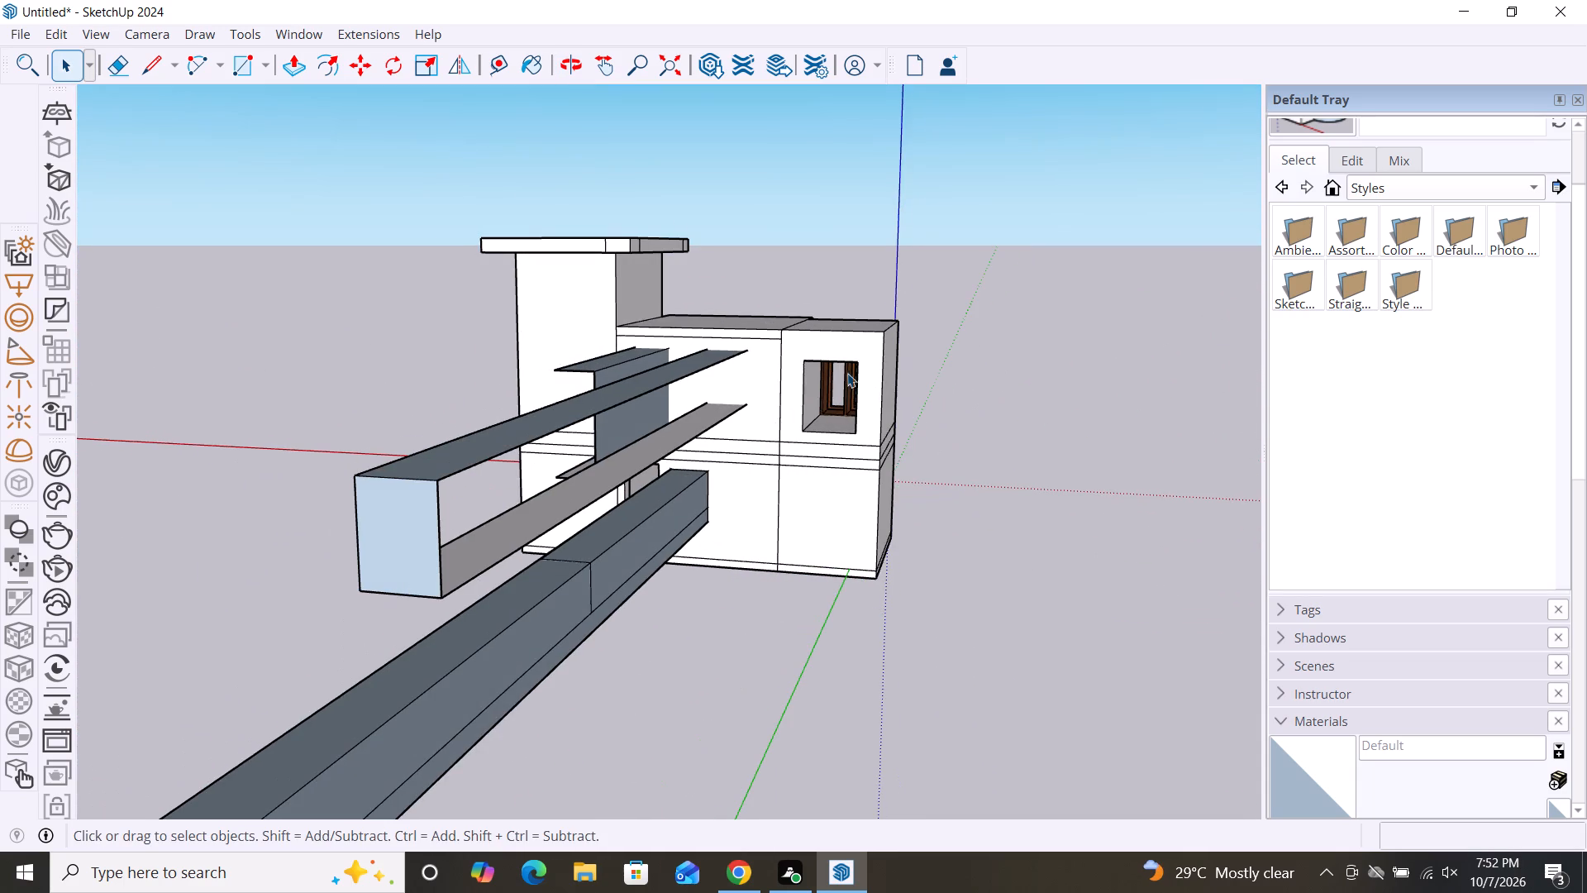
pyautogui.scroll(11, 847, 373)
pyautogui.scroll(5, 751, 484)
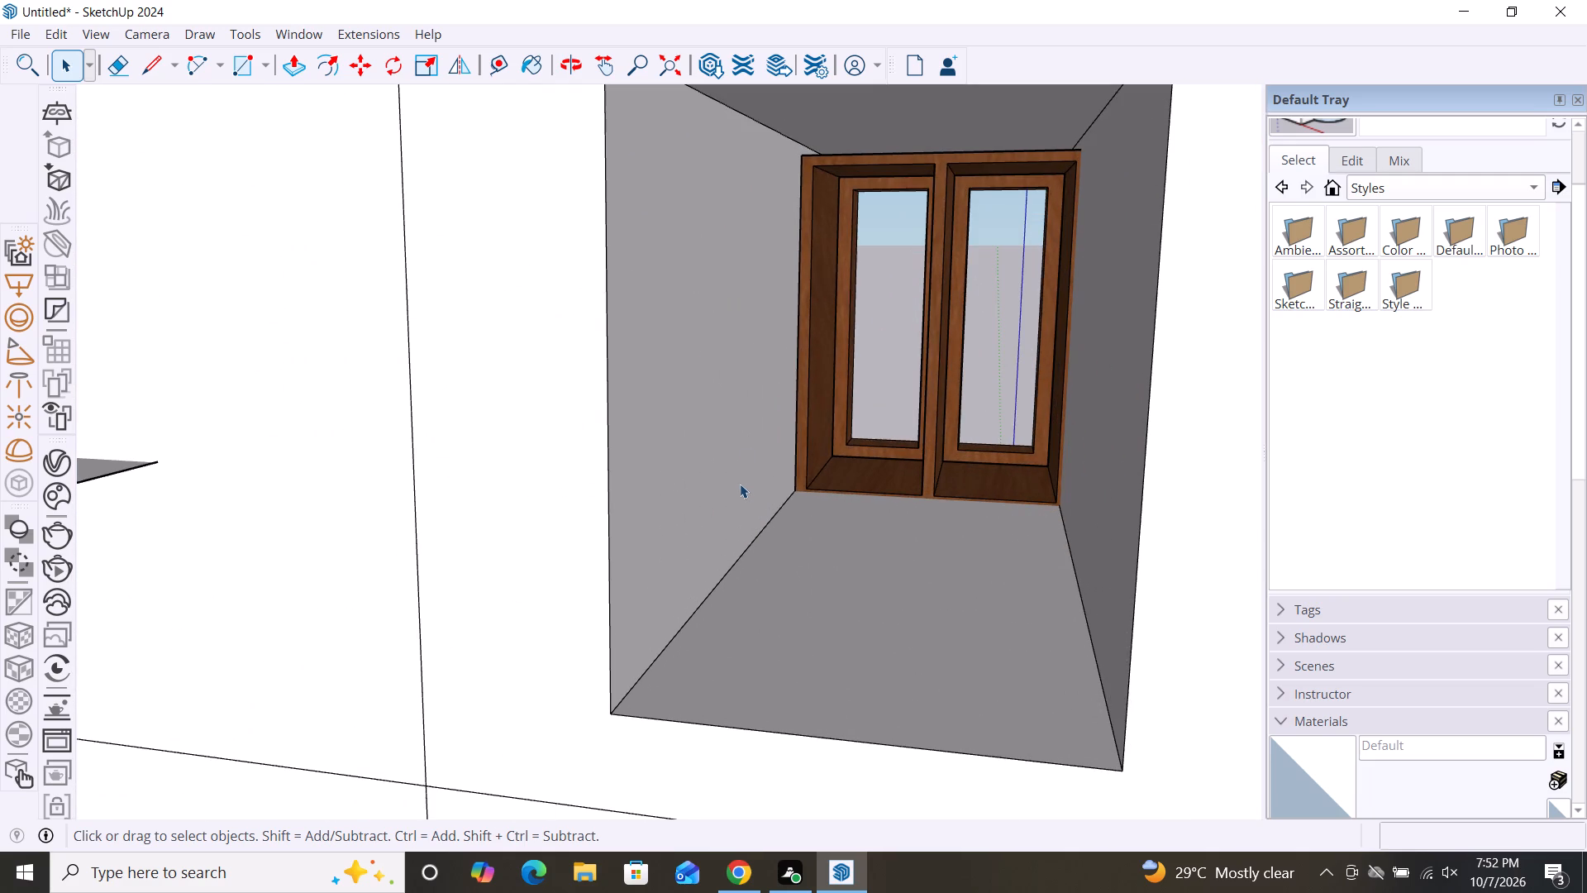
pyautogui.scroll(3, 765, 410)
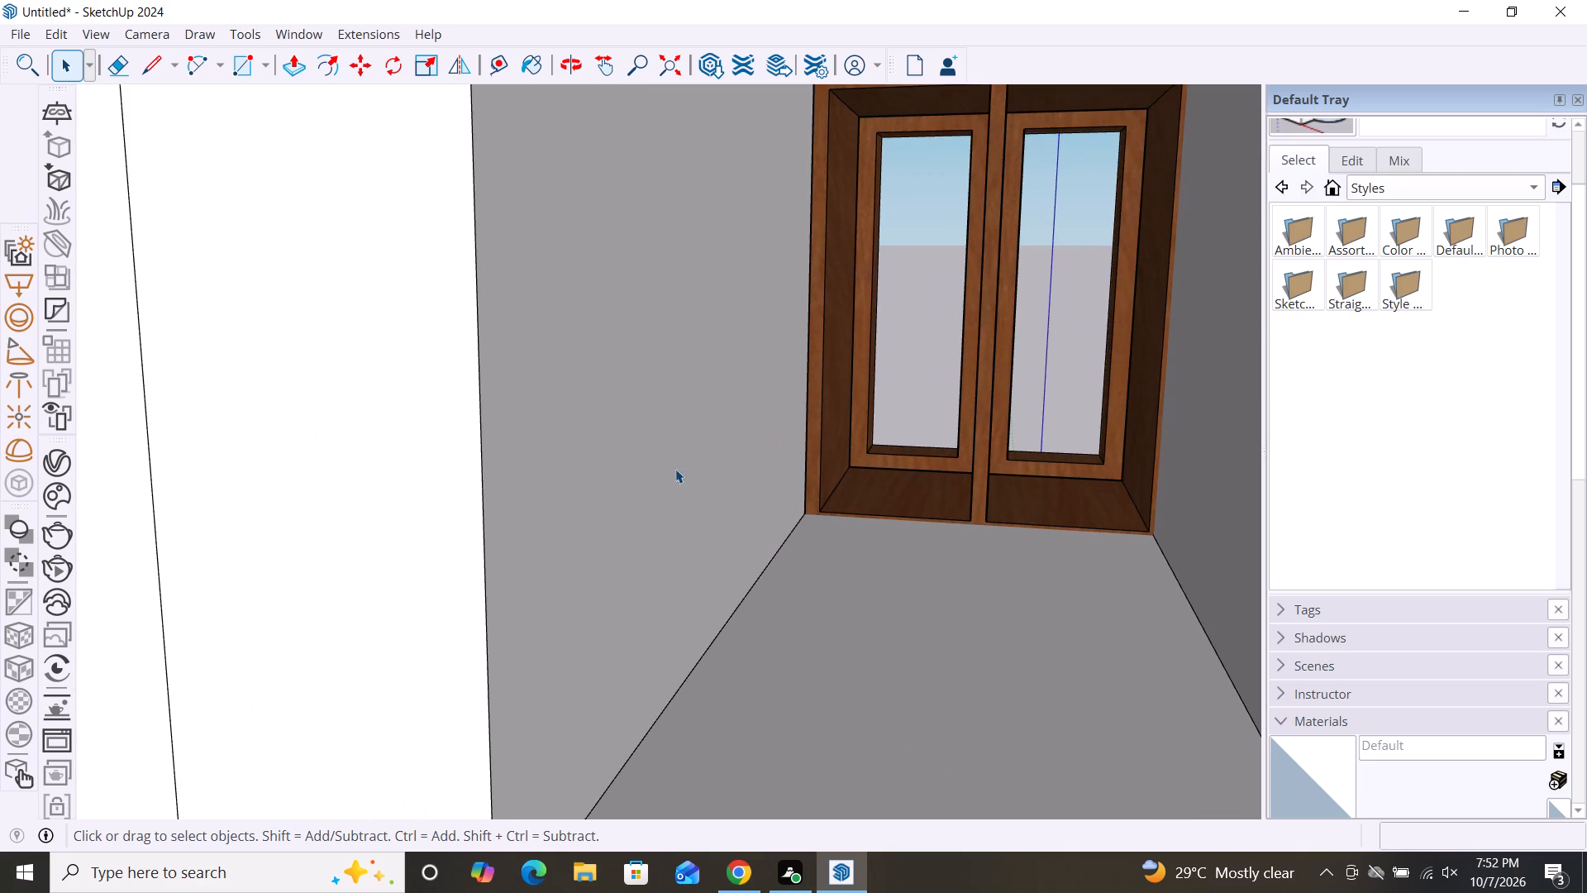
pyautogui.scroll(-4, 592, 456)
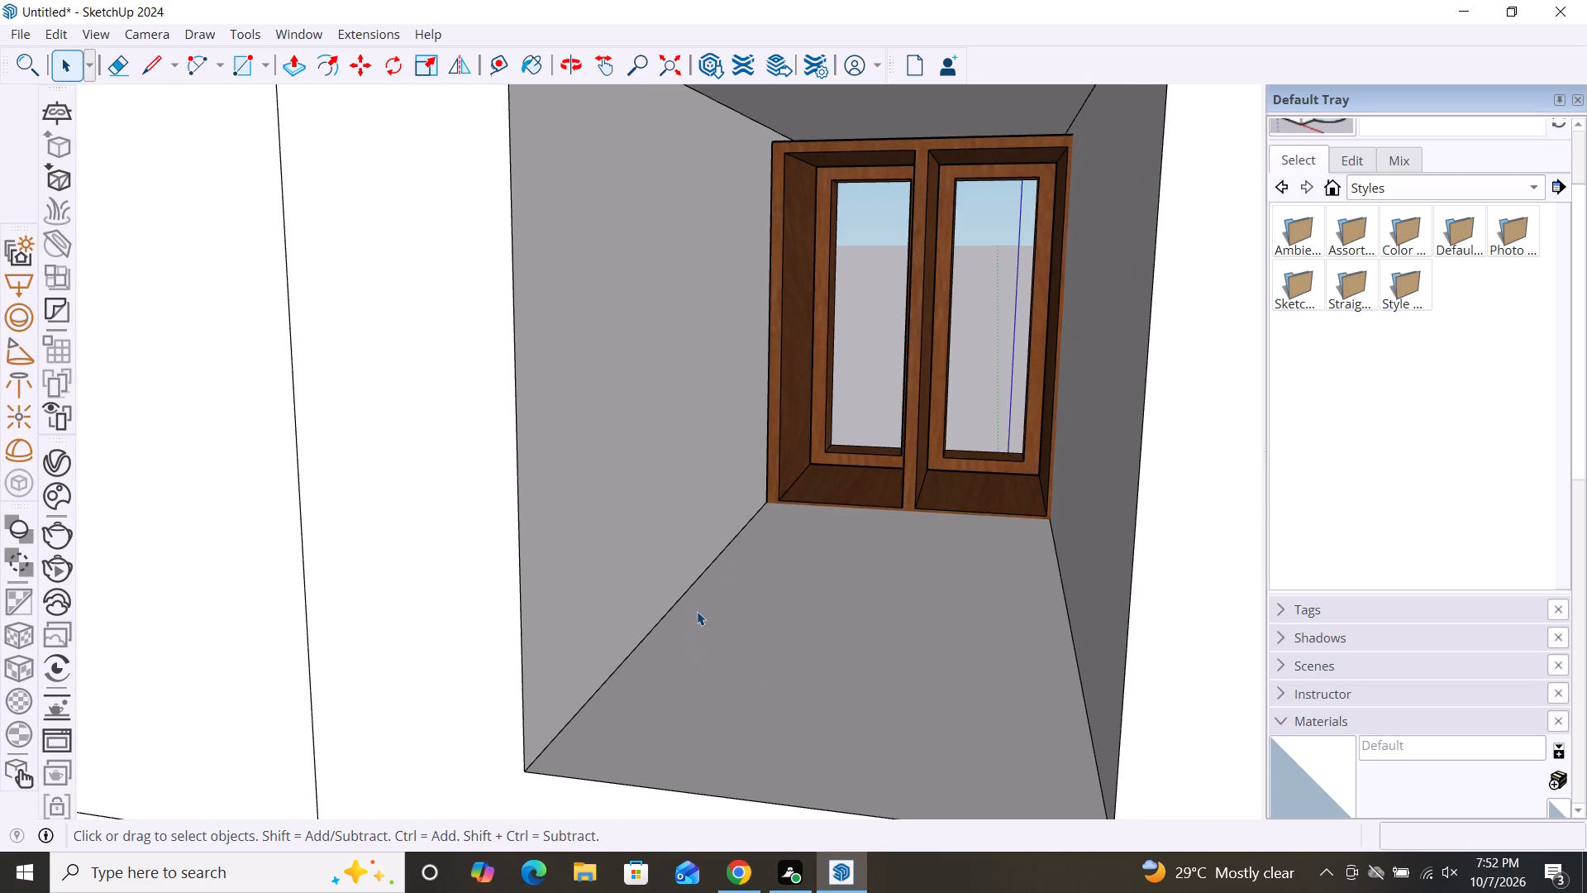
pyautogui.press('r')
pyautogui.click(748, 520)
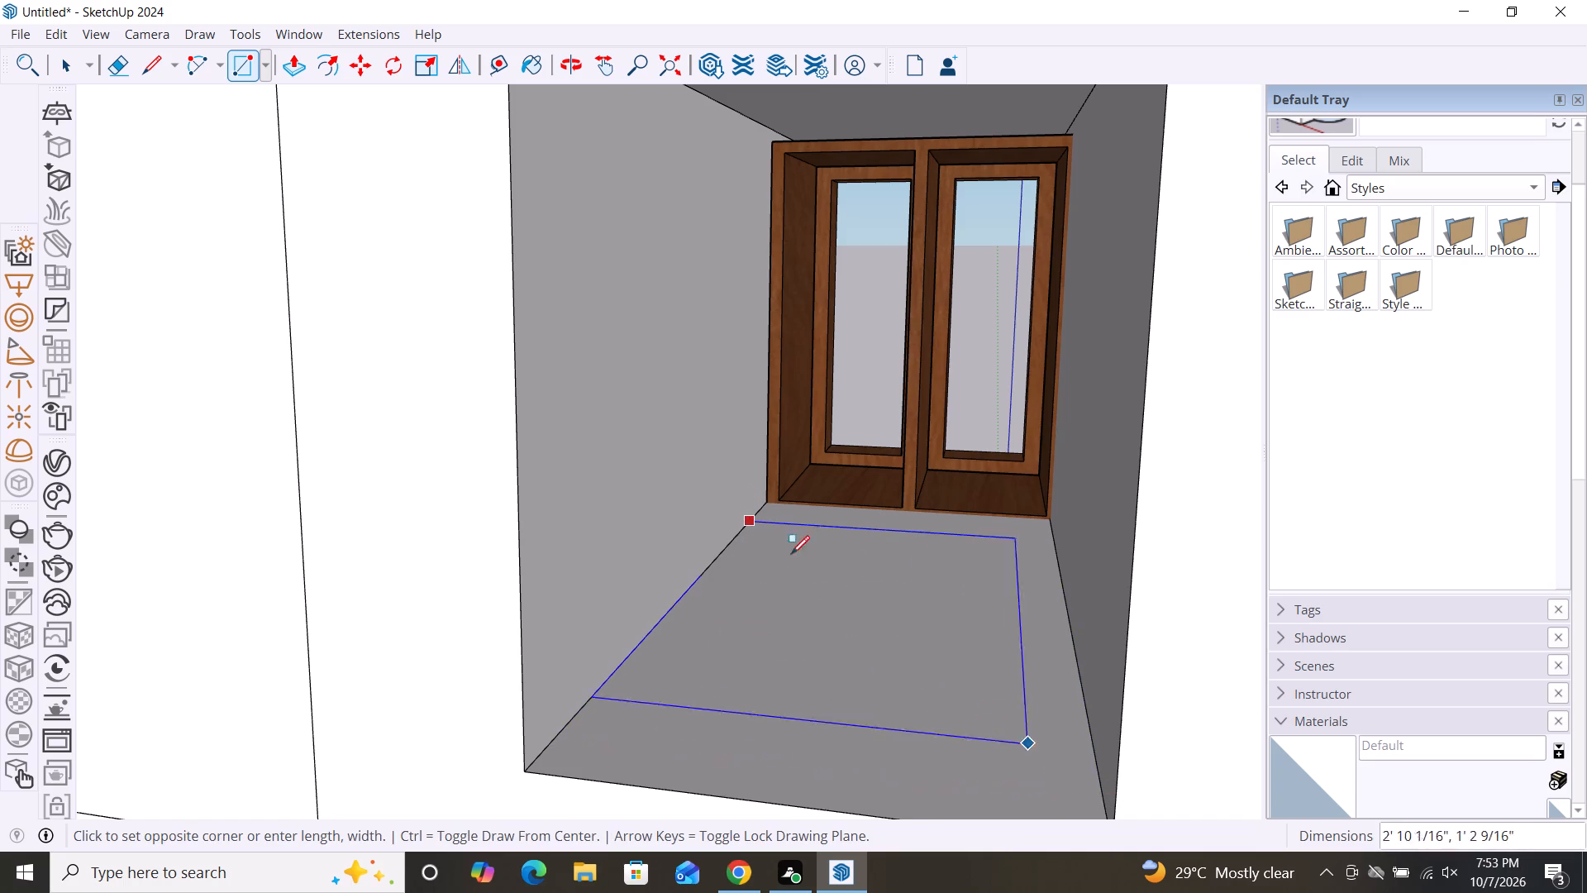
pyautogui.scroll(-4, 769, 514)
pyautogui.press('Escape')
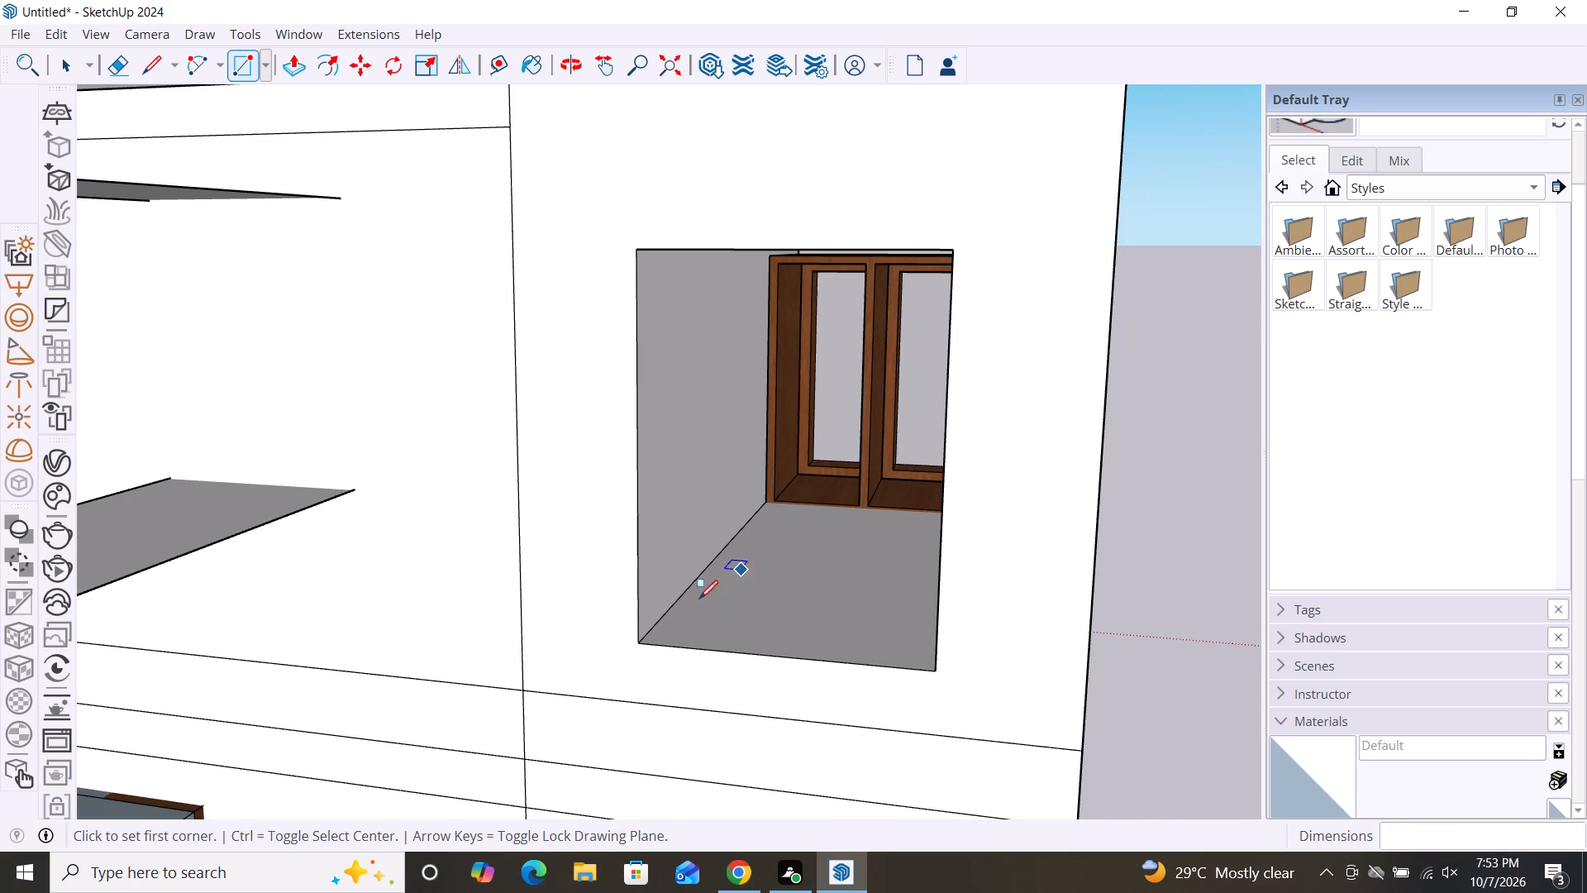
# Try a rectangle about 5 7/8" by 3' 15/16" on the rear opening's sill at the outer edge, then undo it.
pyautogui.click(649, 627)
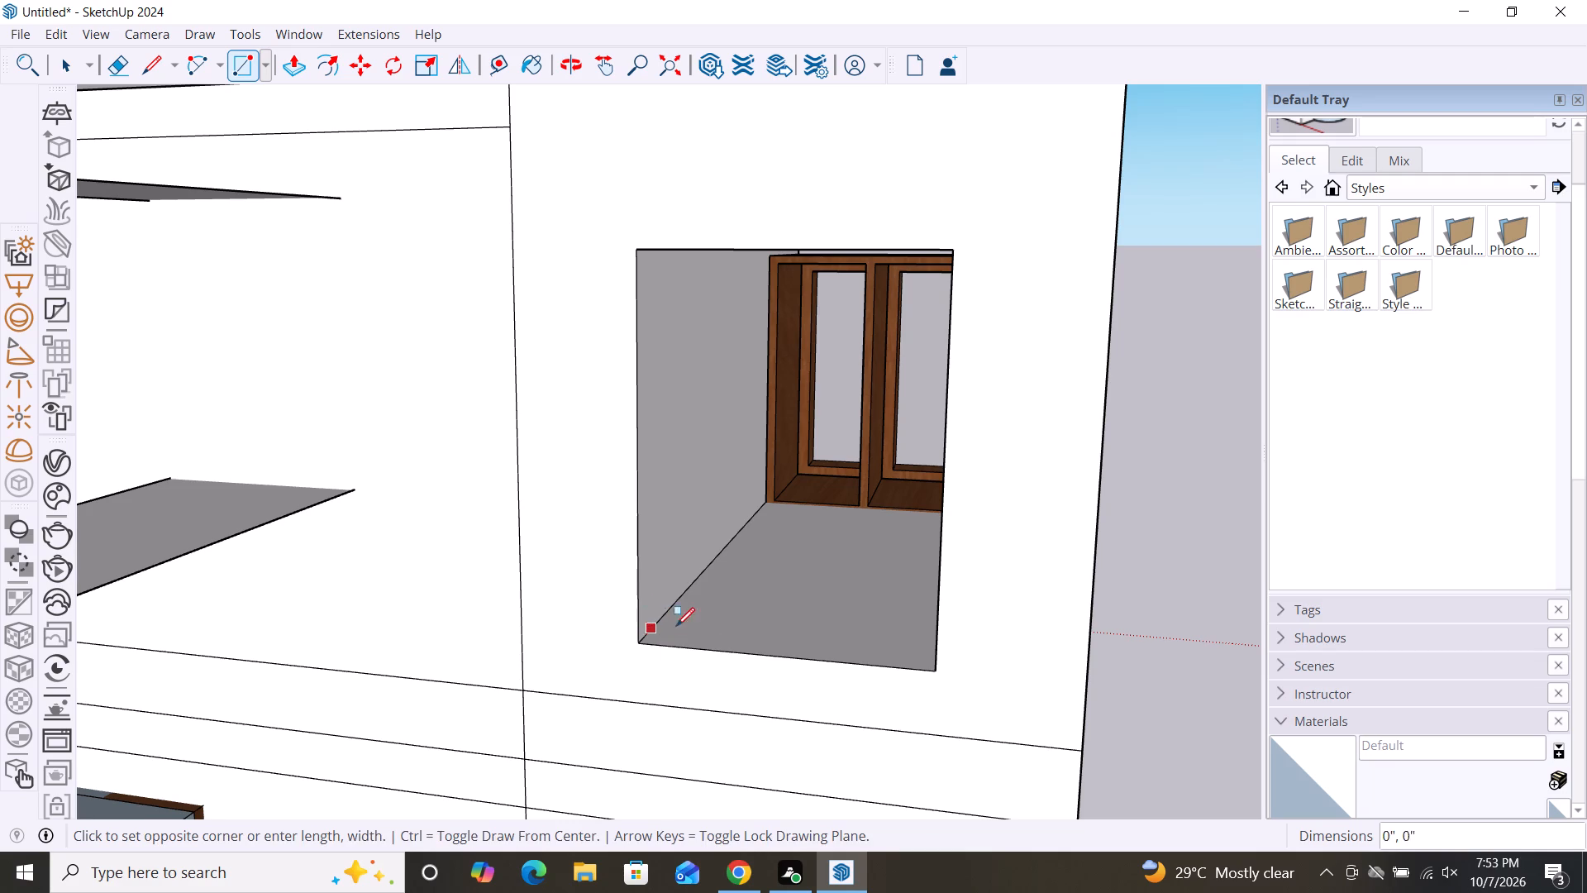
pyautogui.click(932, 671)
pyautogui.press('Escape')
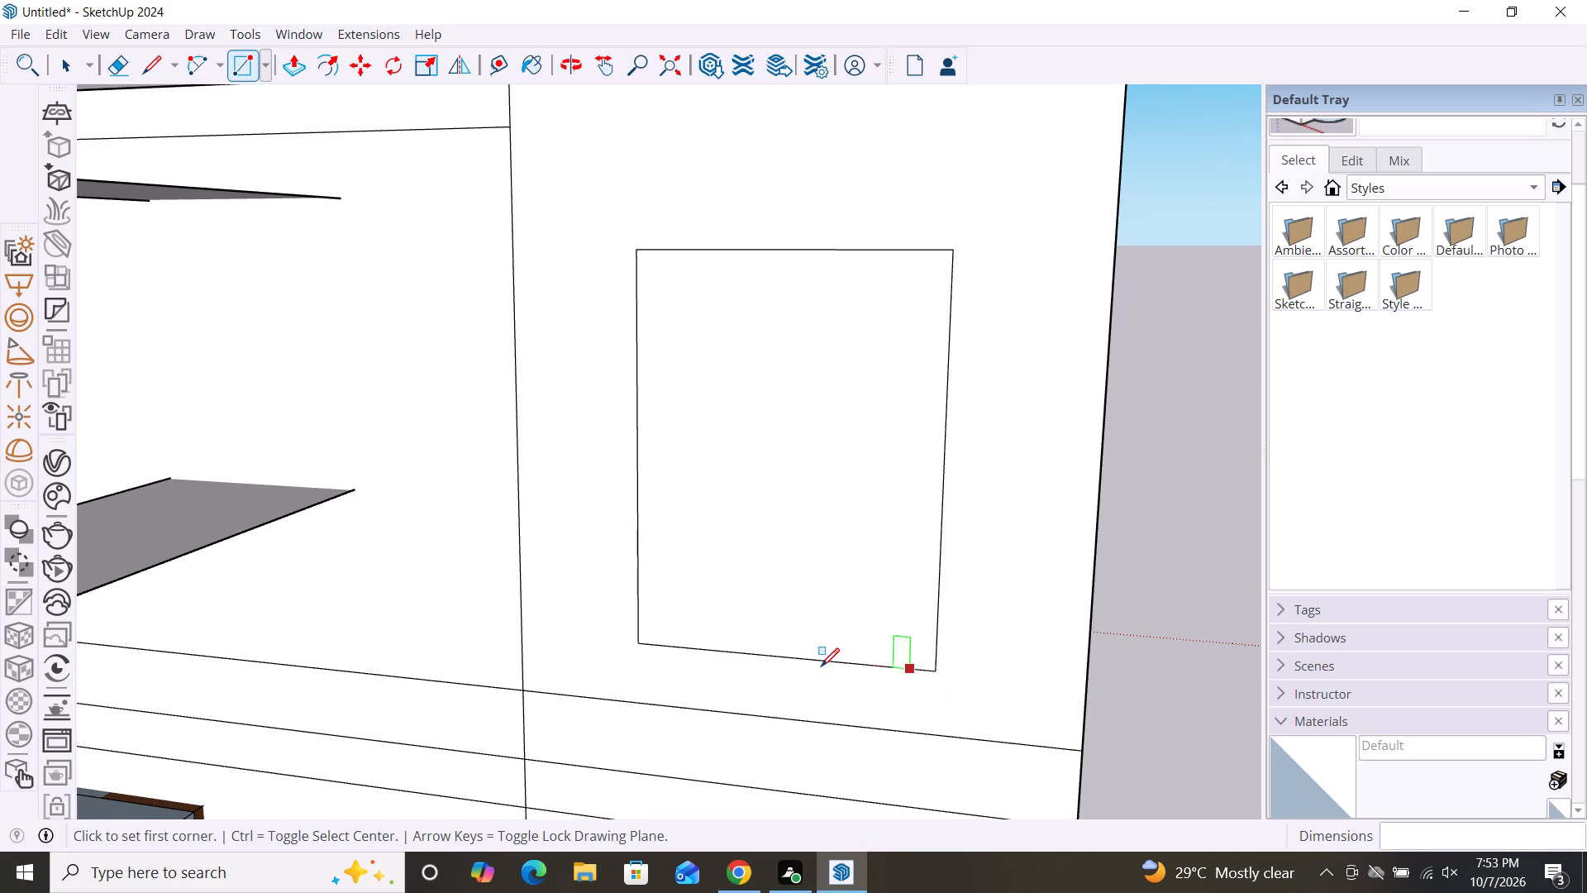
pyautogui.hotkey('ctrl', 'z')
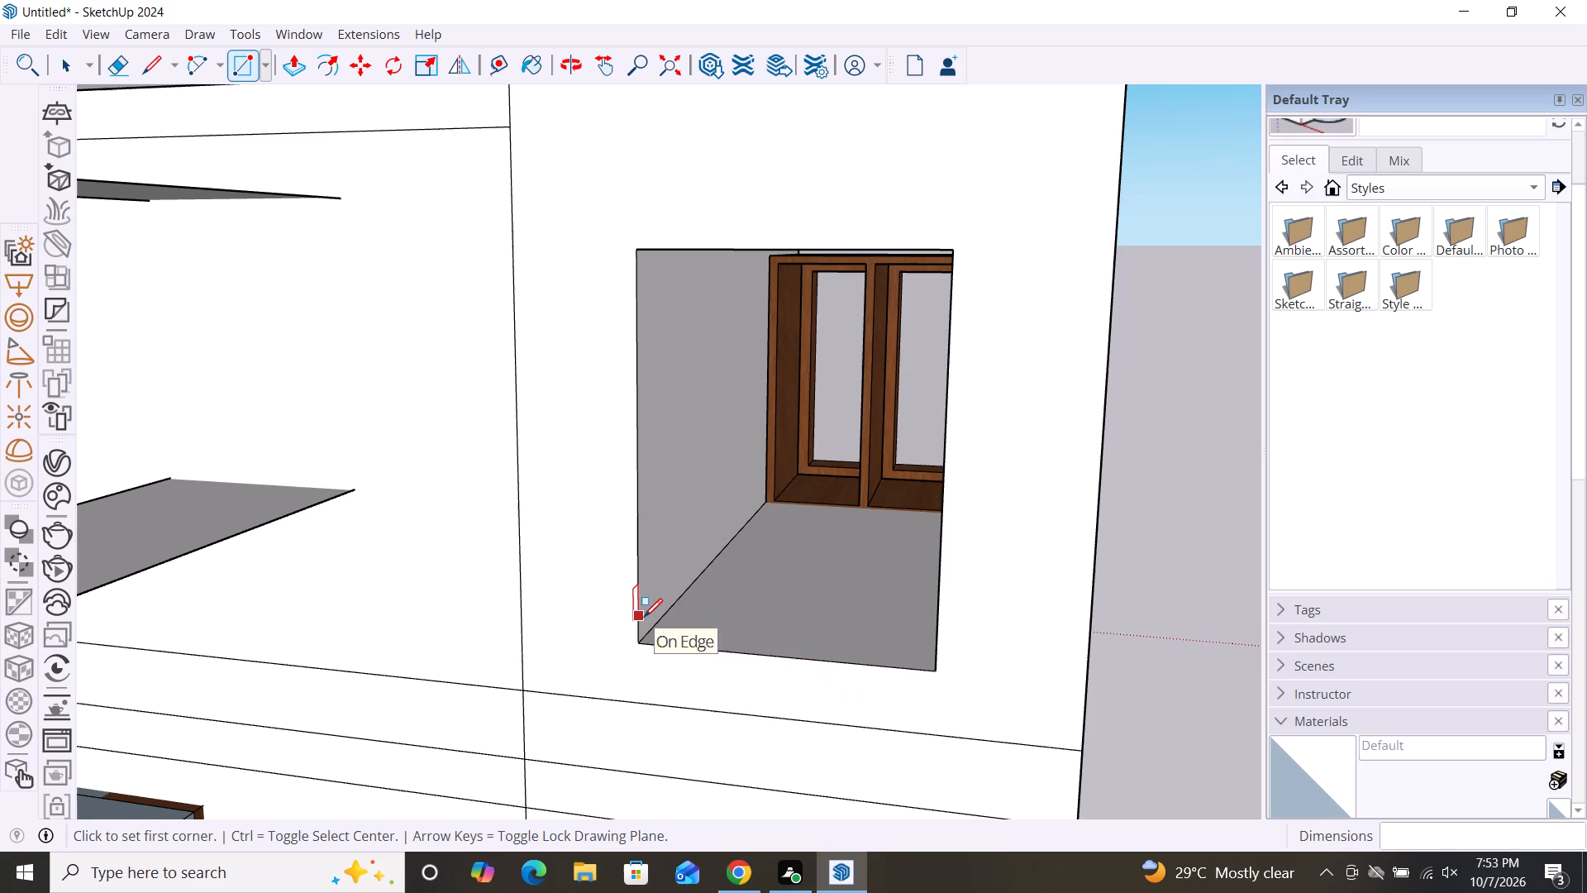
# Draw a rectangle about 7 3/16" by 3' 15/16" on the rear opening's sill at the outer edge to cap the opening.
pyautogui.click(651, 624)
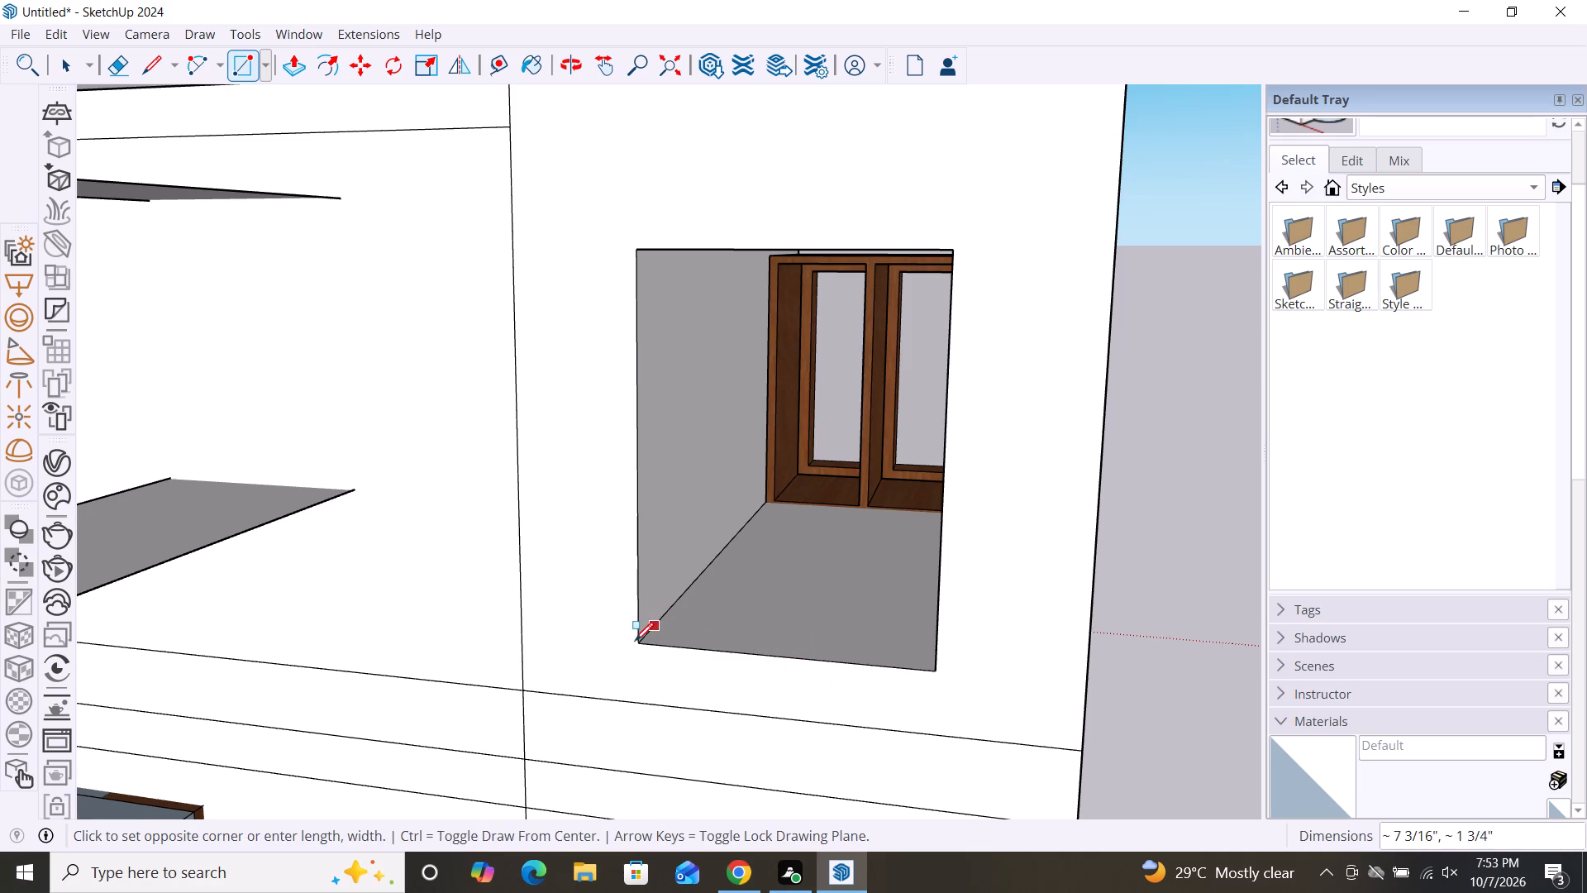
pyautogui.click(933, 671)
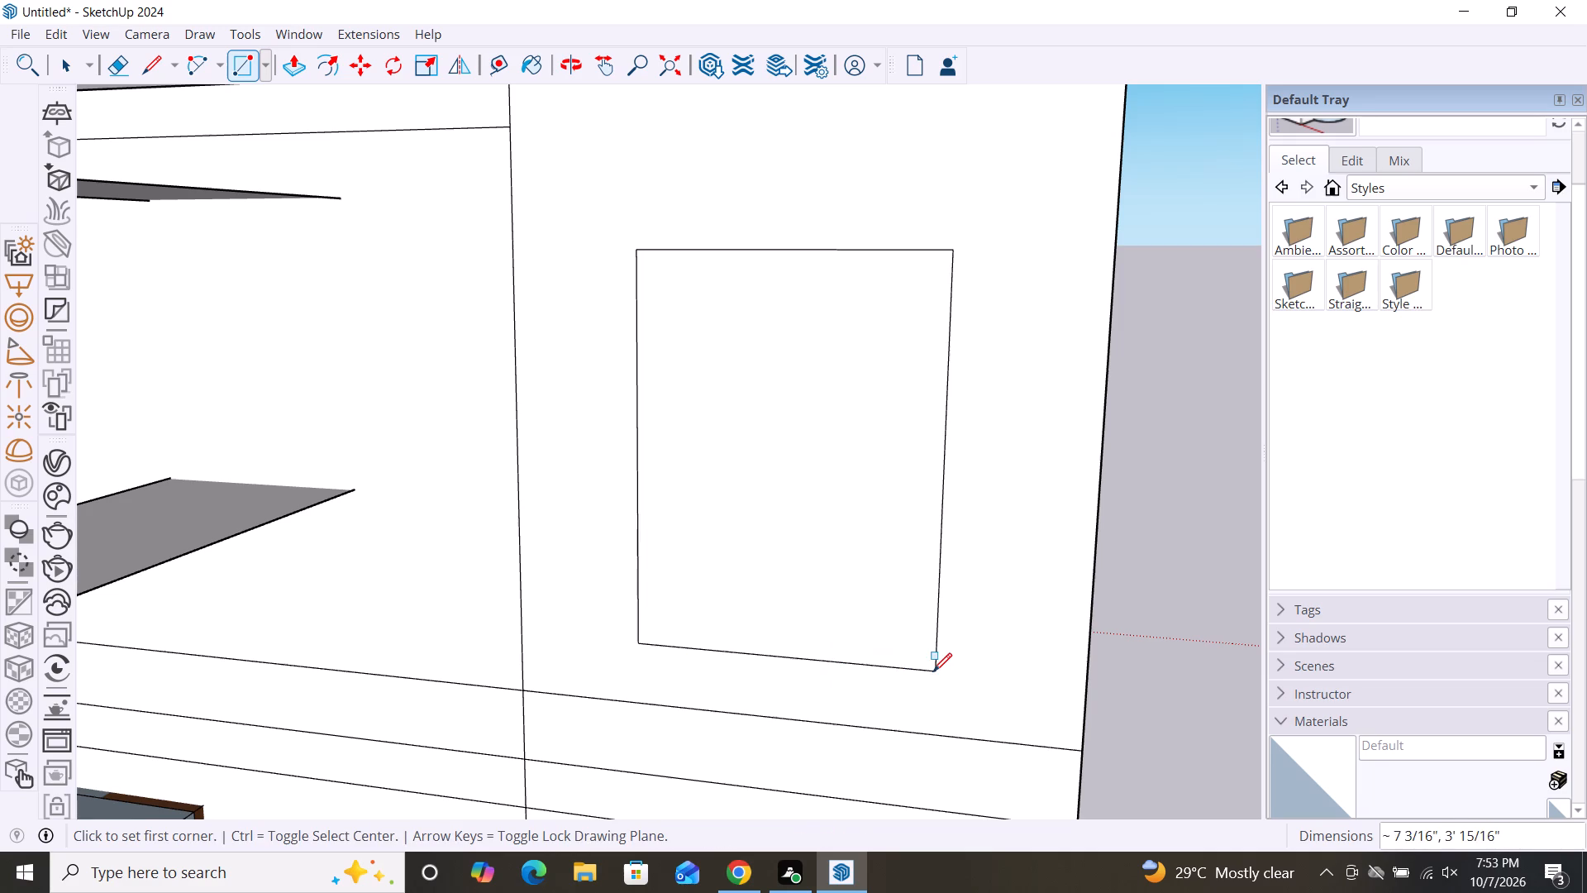
pyautogui.press('space')
# Delete the four outline edges of the capped opening on the rear upper-storey wall.
pyautogui.scroll(-3, 778, 677)
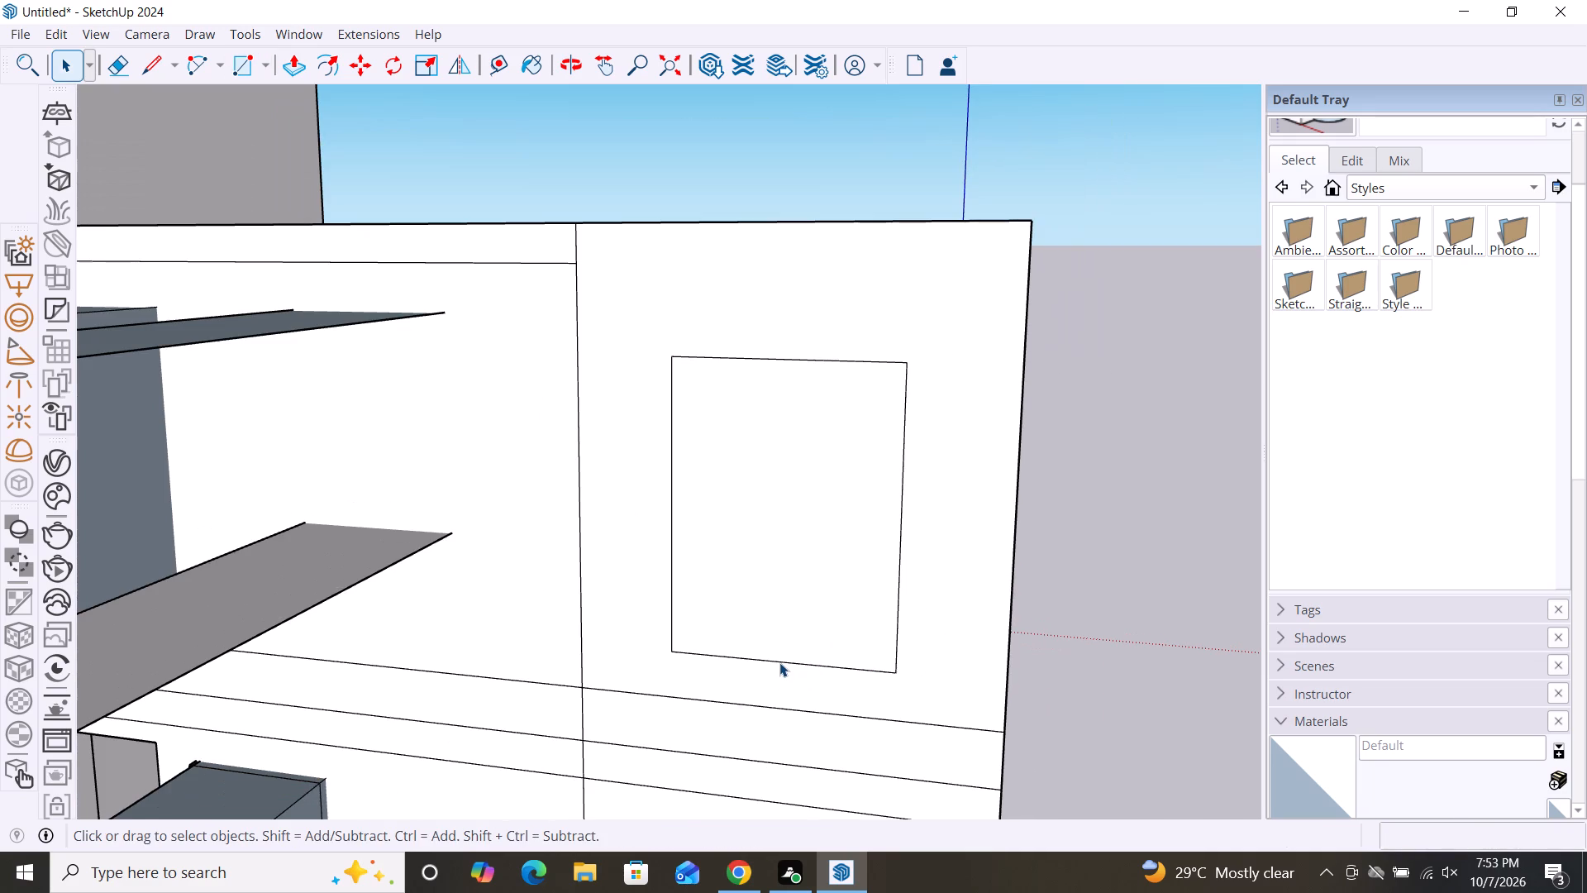
pyautogui.click(780, 662)
pyautogui.press('Delete')
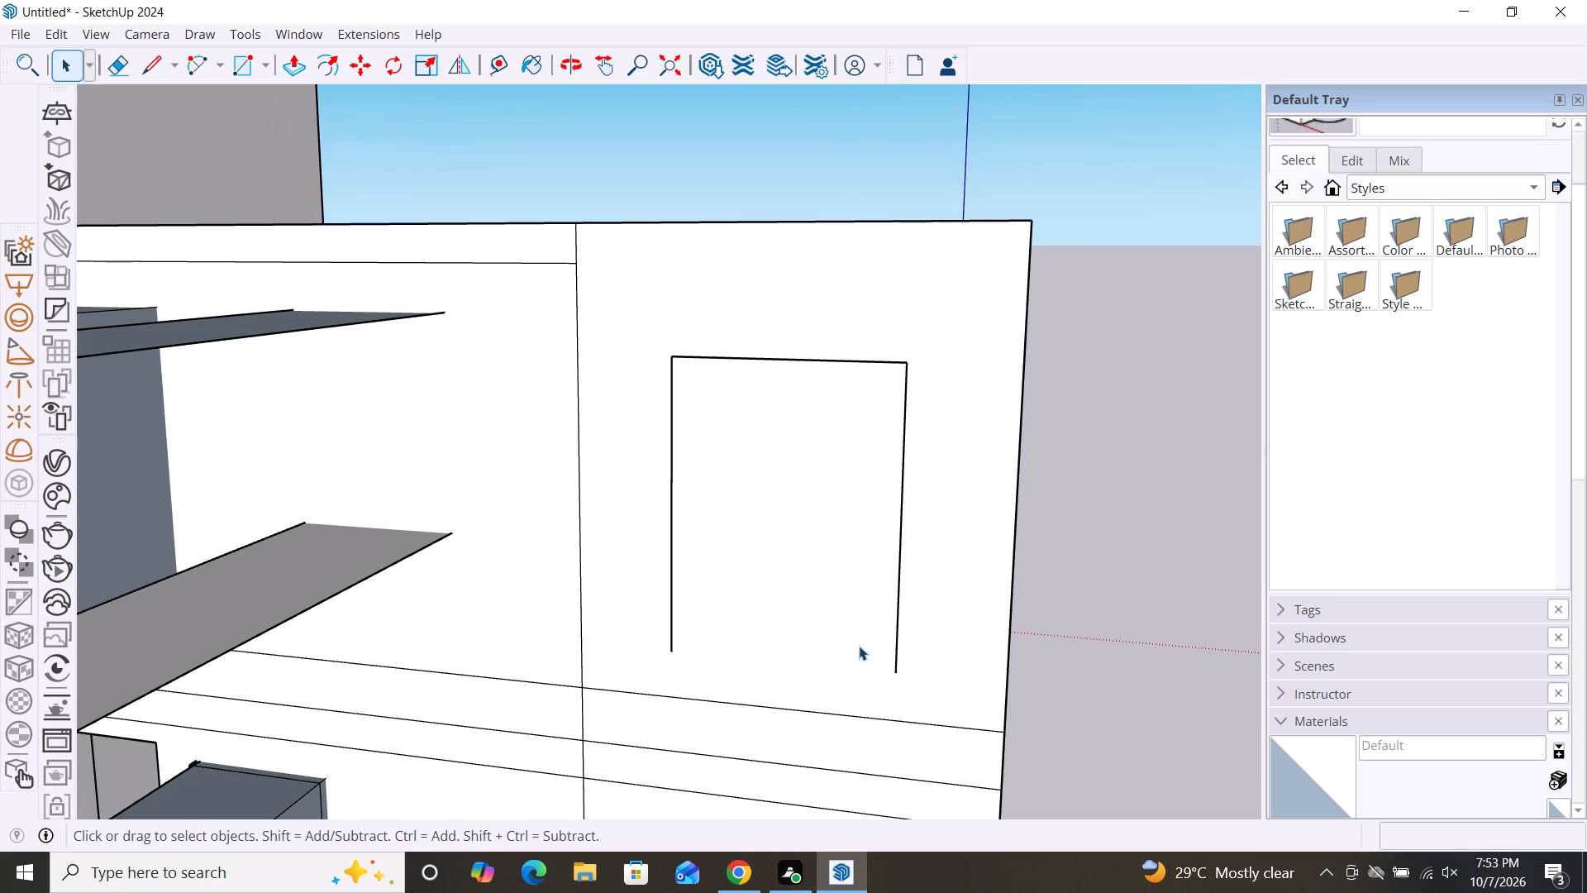
pyautogui.click(896, 659)
pyautogui.press('Delete')
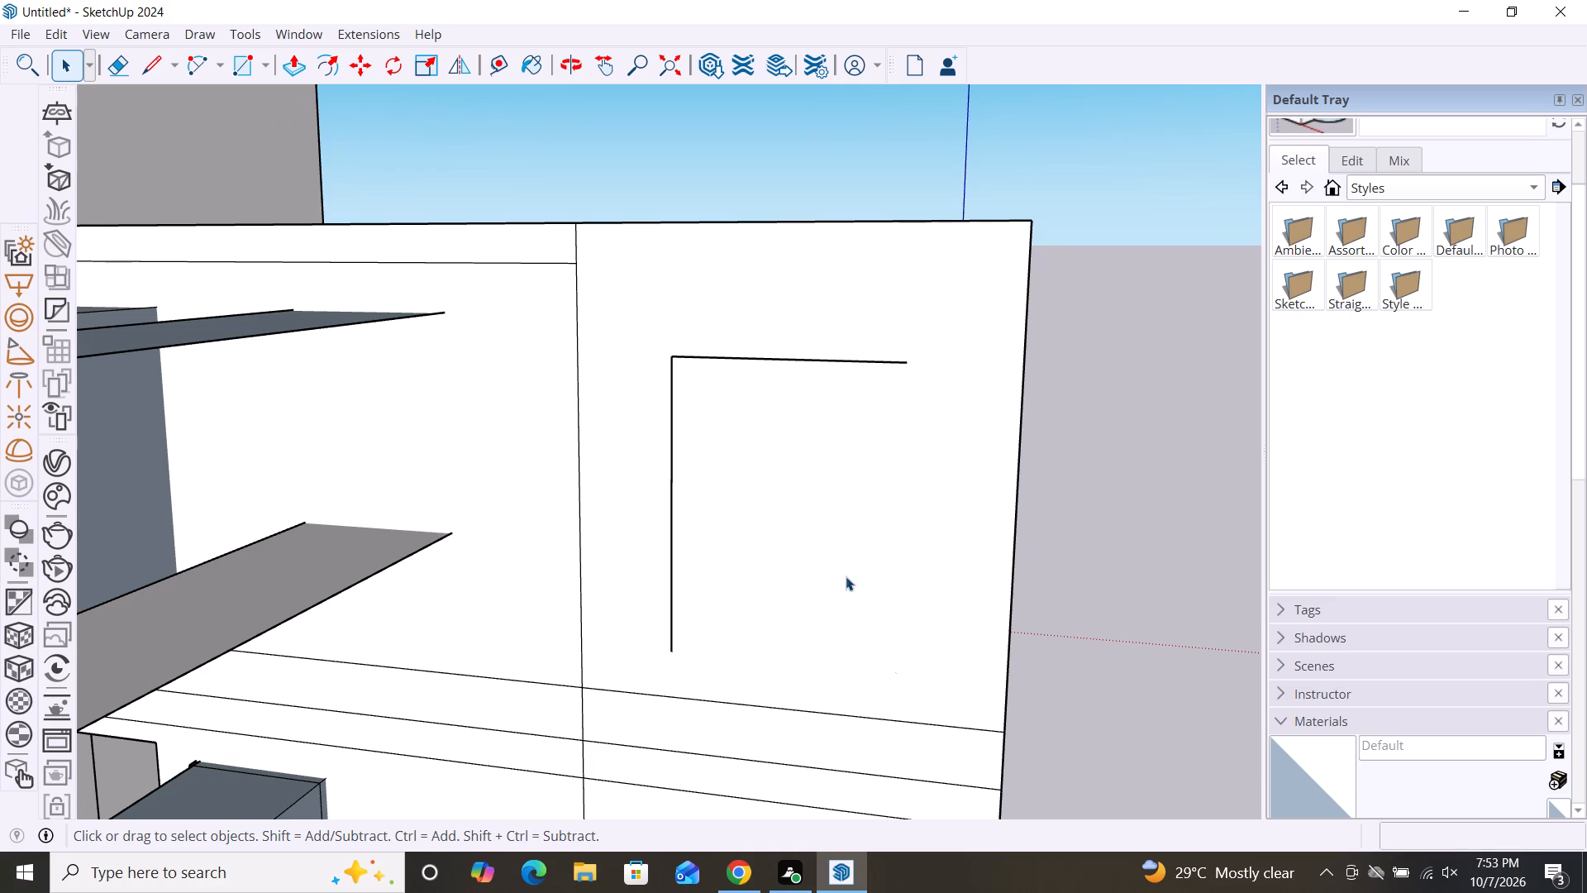
pyautogui.click(808, 359)
pyautogui.press('Delete')
pyautogui.click(670, 504)
pyautogui.press('Delete')
# Delete the bottom, end and top faces and two end edges of the long stray box behind the rear upper storey.
pyautogui.scroll(-4, 779, 501)
pyautogui.scroll(-2, 936, 413)
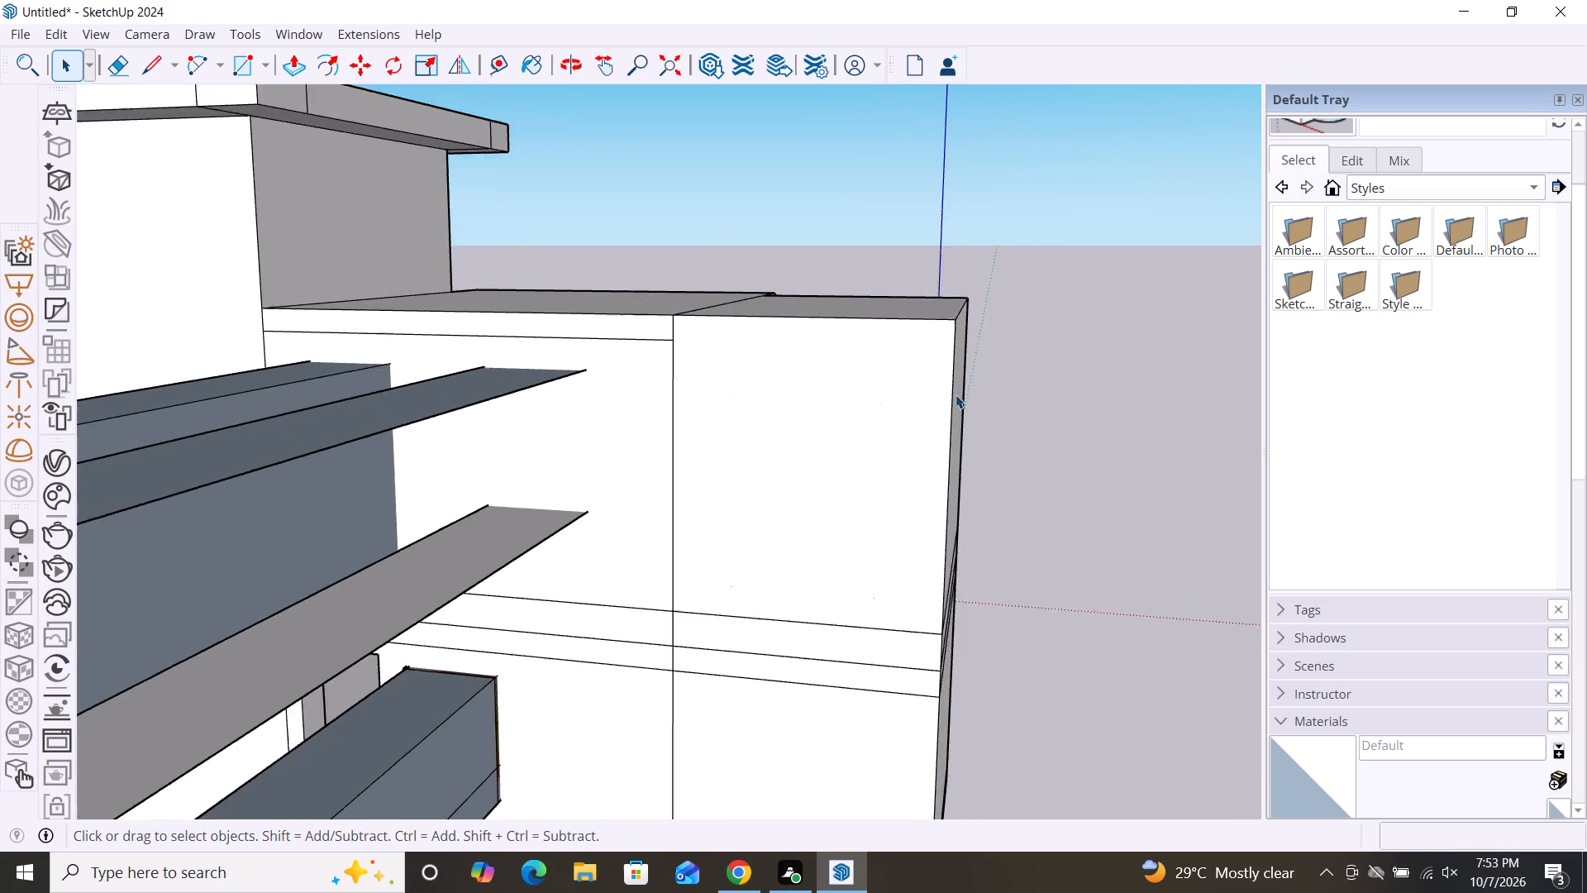
pyautogui.scroll(-7, 956, 394)
pyautogui.click(546, 638)
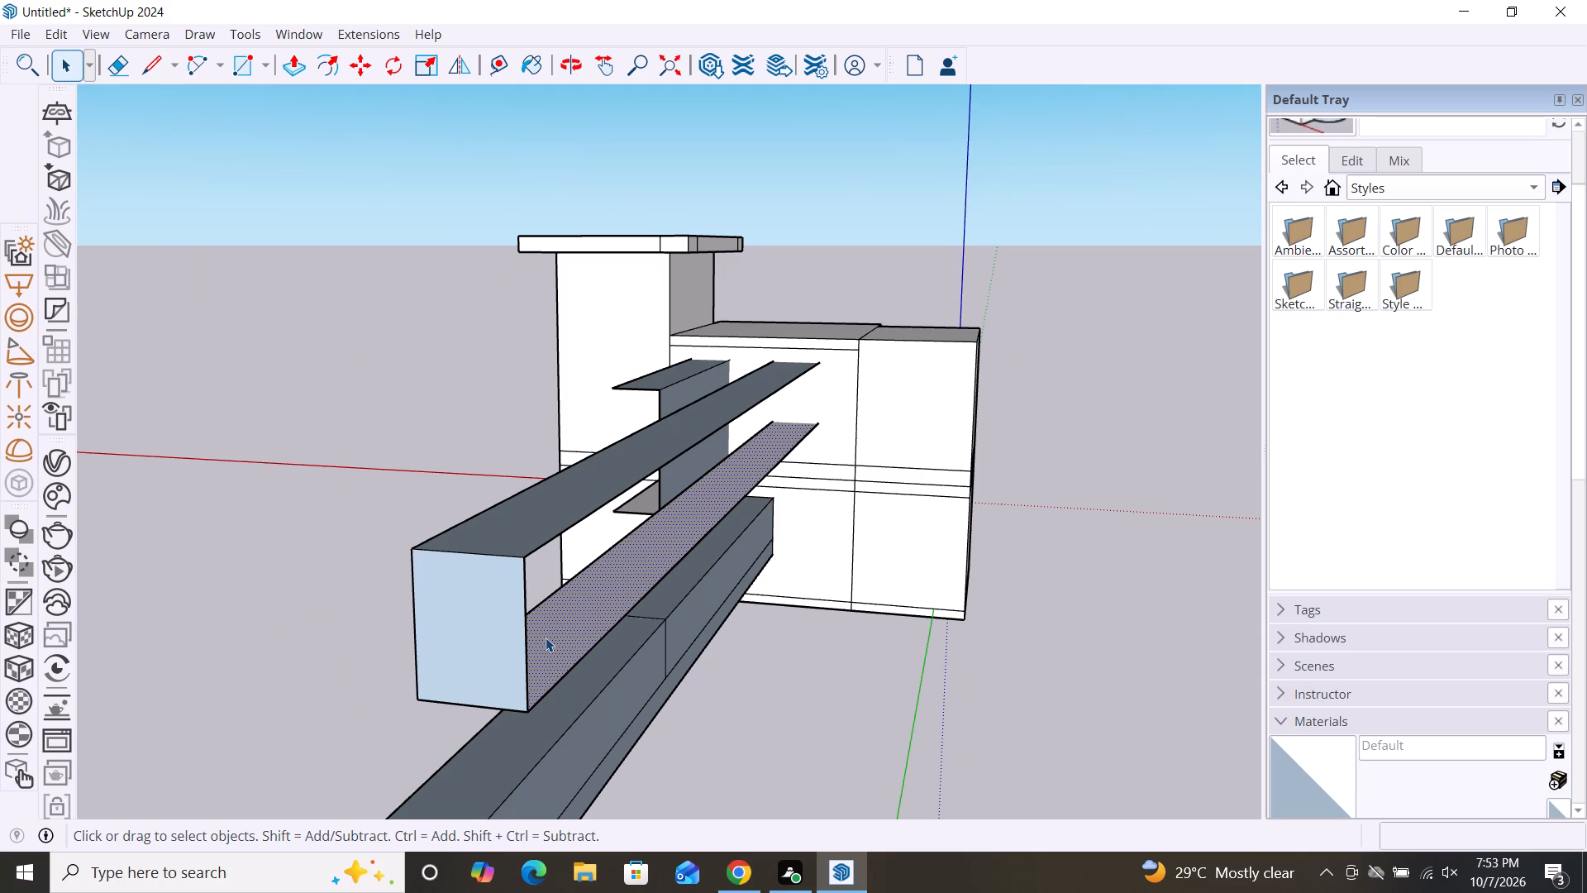
pyautogui.press('Delete')
pyautogui.click(486, 642)
pyautogui.press('Delete')
pyautogui.click(523, 546)
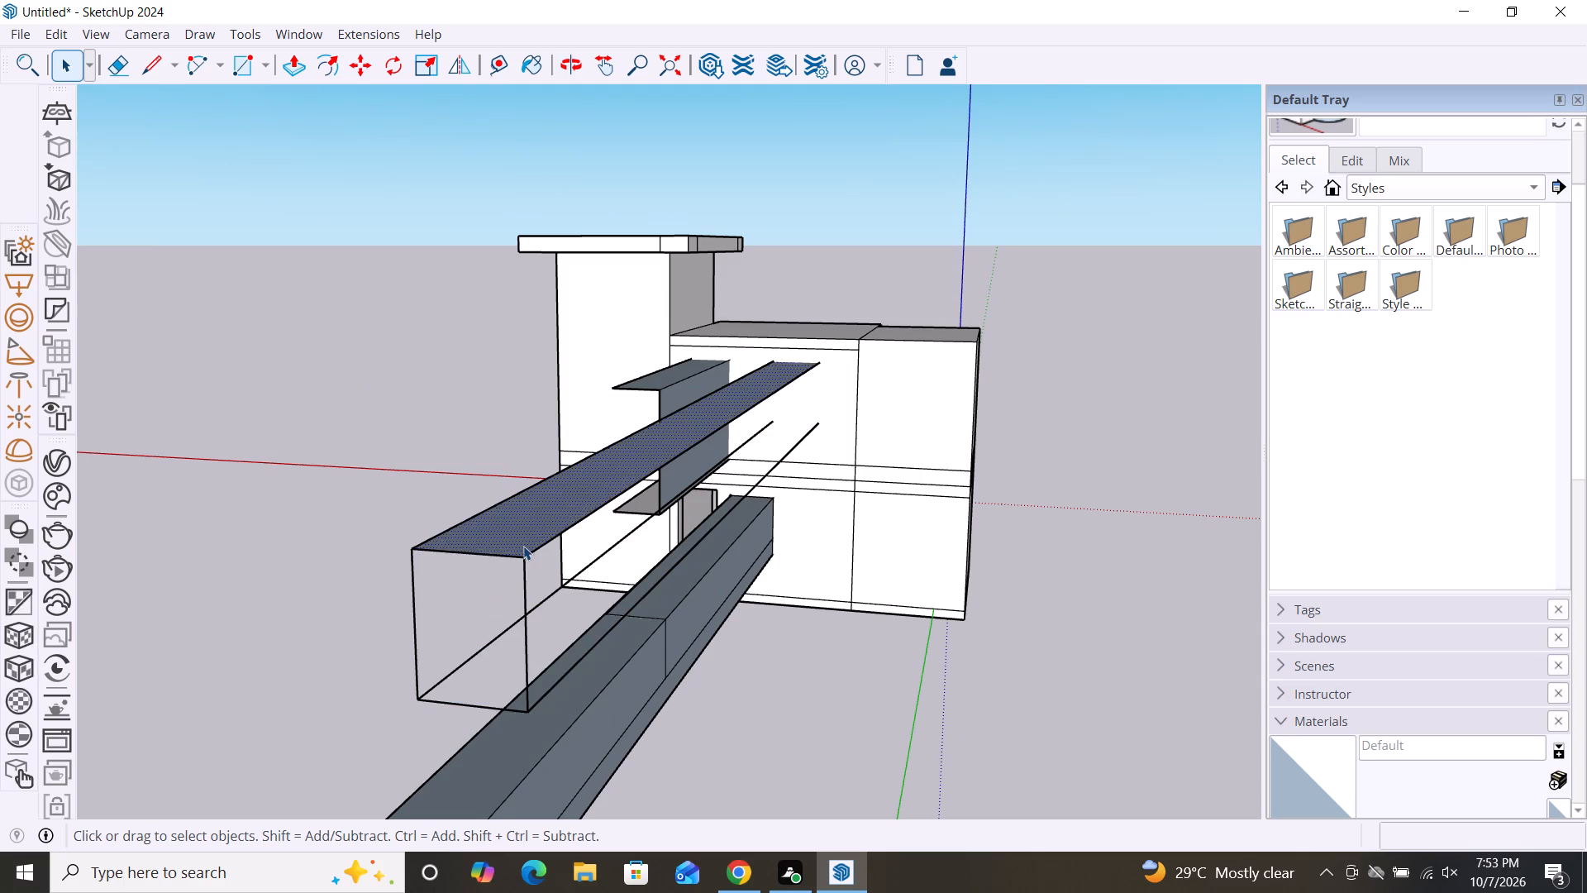
pyautogui.press('Delete')
pyautogui.click(524, 595)
pyautogui.press('Delete')
pyautogui.click(522, 560)
pyautogui.press('Delete')
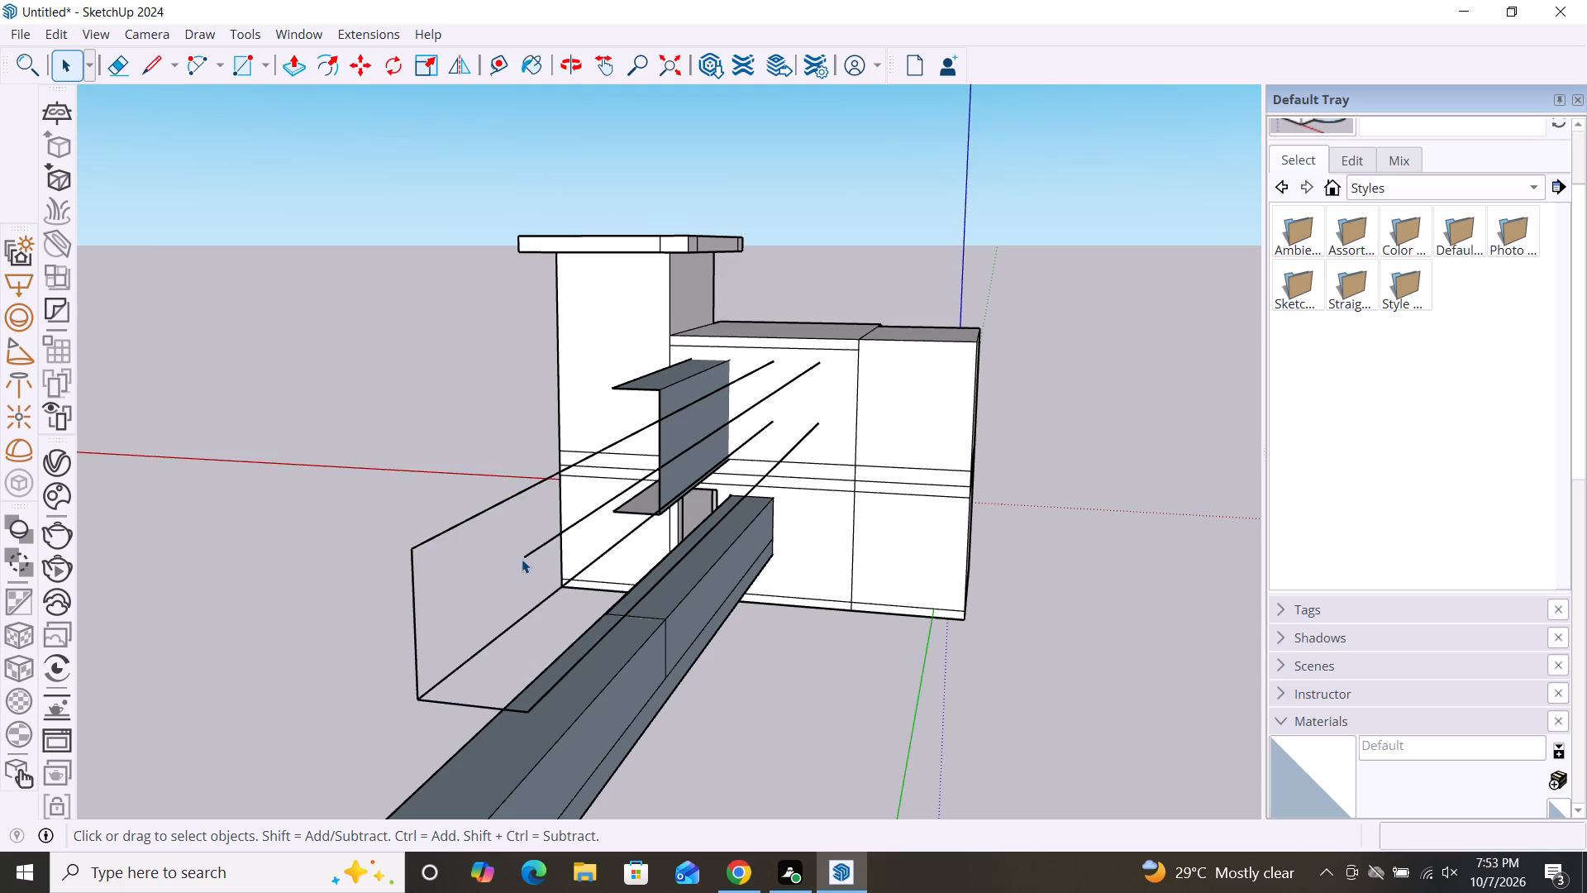
# Delete the three long faces, with their bounding edges, of the stray beam extending behind the rear ground floor.
pyautogui.scroll(-8, 555, 526)
pyautogui.doubleClick(550, 602)
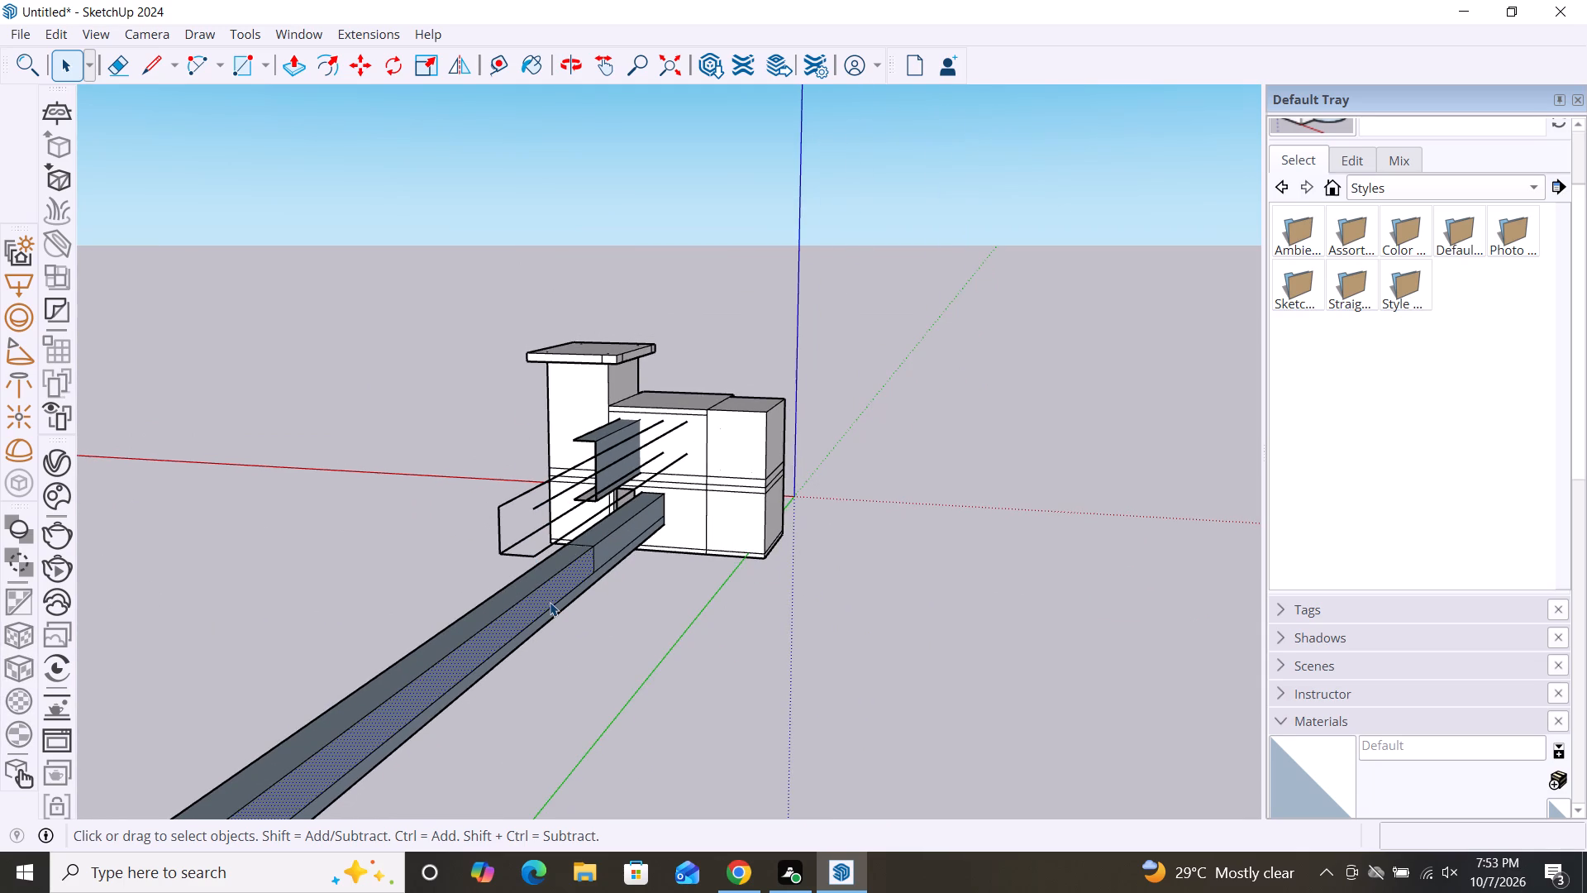
pyautogui.press('Delete')
pyautogui.doubleClick(489, 618)
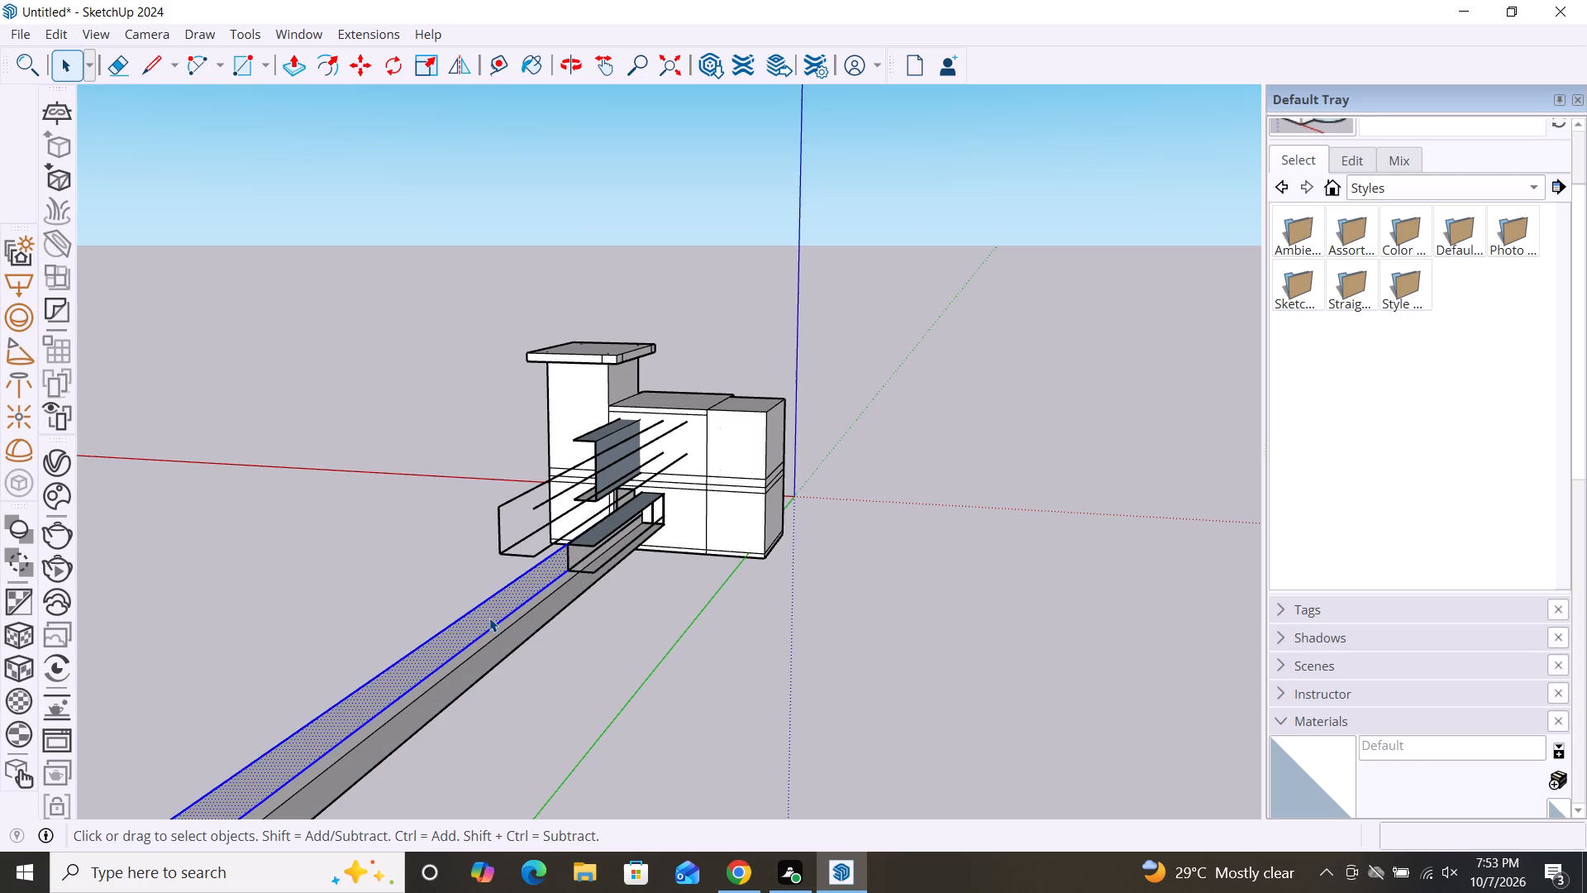
pyautogui.press('Delete')
pyautogui.click(490, 625)
pyautogui.doubleClick(496, 652)
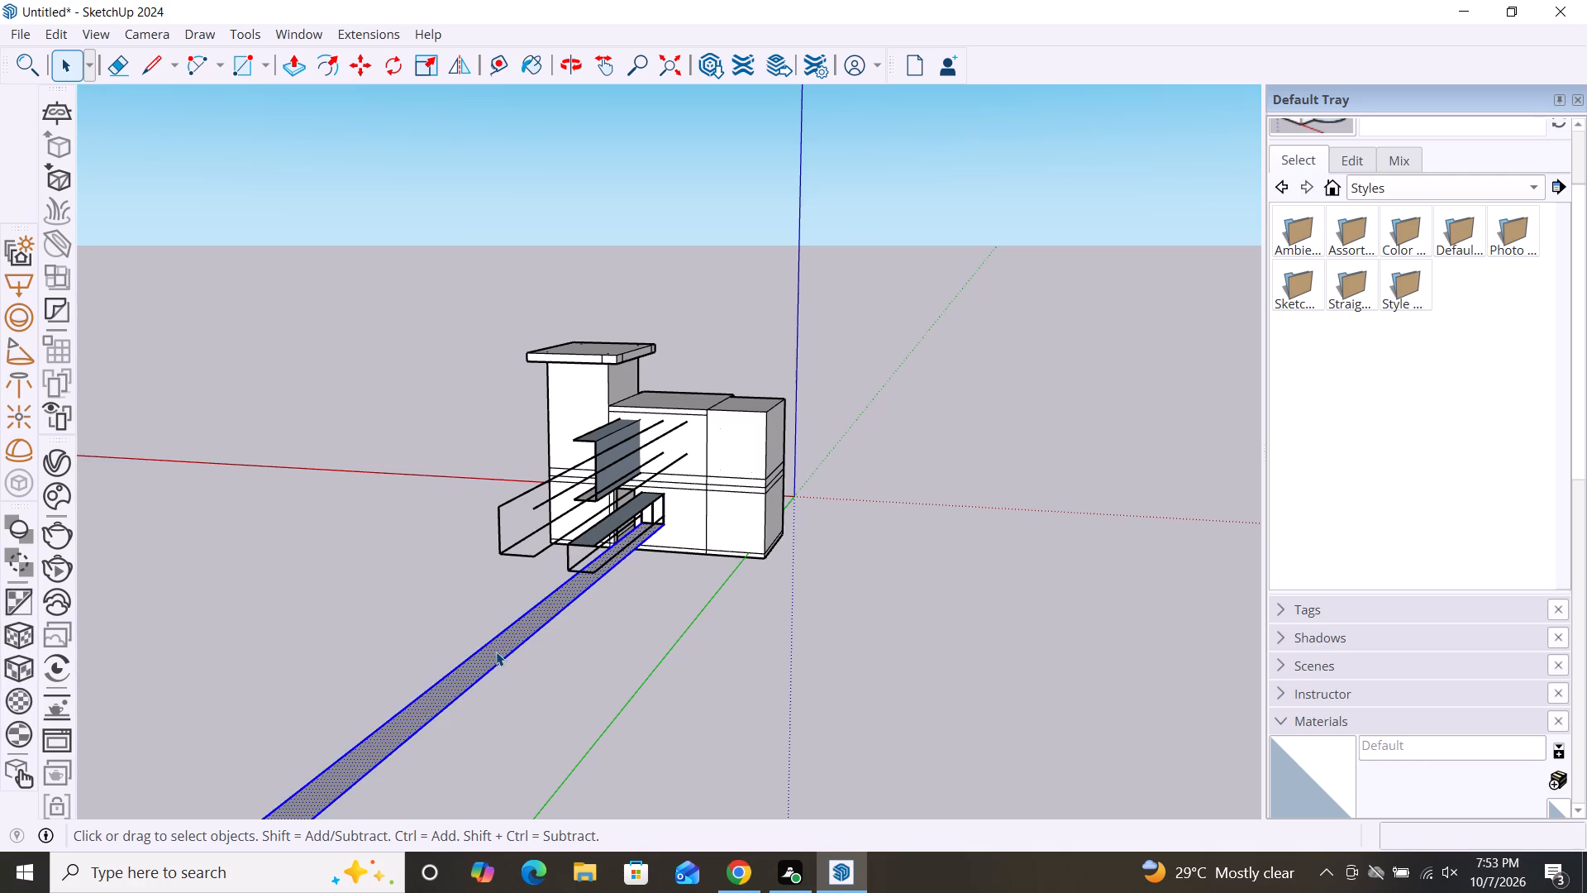
pyautogui.press('Delete')
# Delete the faces and loose edges of the short stray box left behind the ground-floor window.
pyautogui.doubleClick(582, 561)
pyautogui.press('Delete')
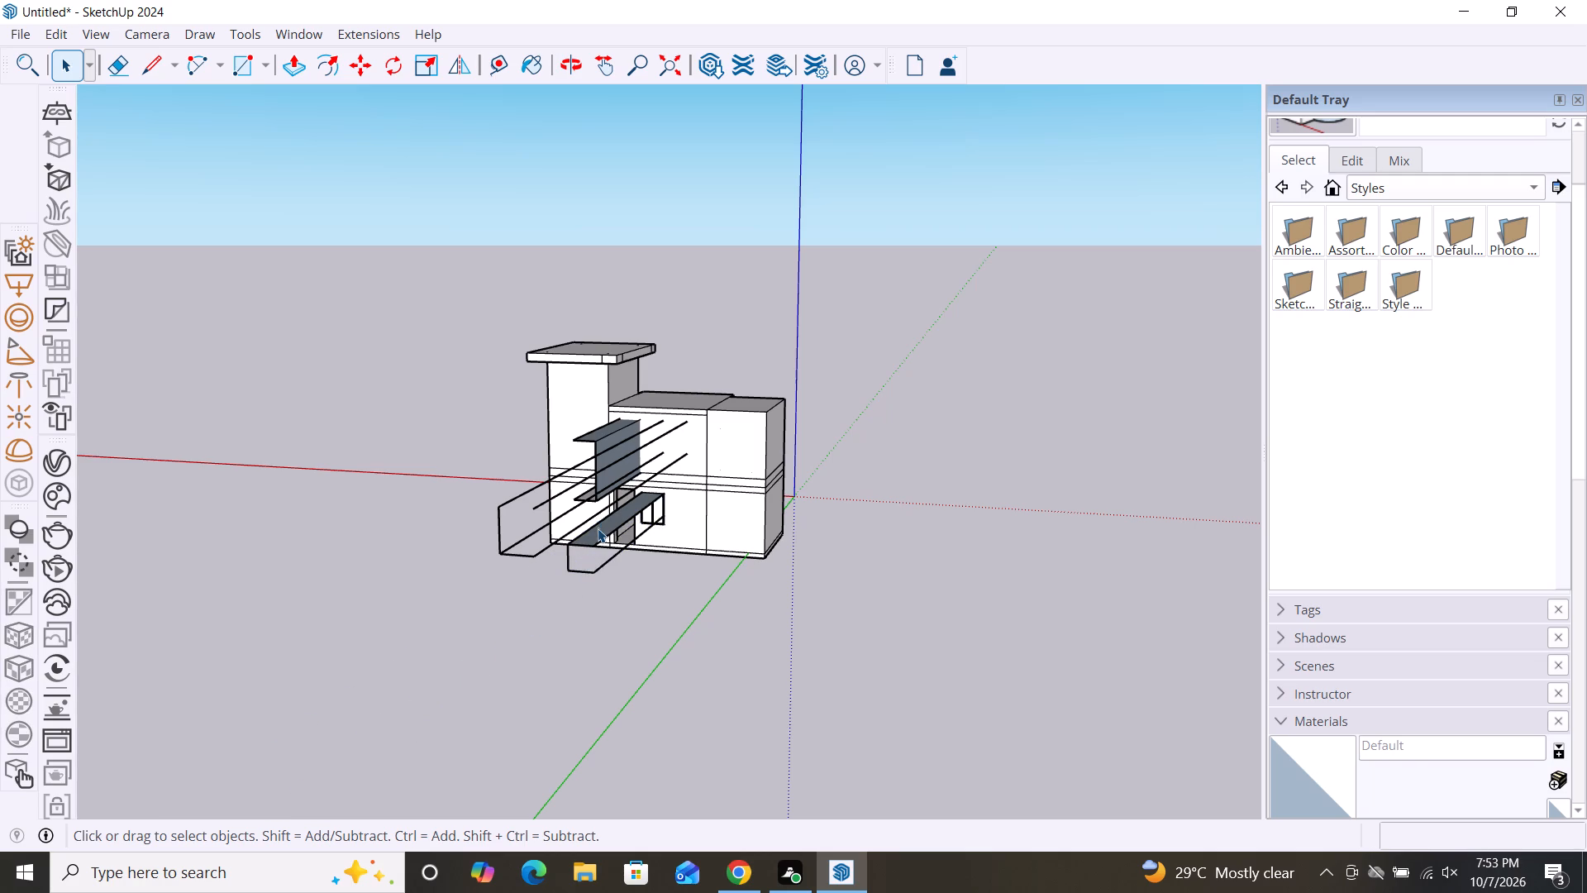
pyautogui.doubleClick(598, 528)
pyautogui.press('Delete')
pyautogui.doubleClick(598, 553)
pyautogui.press('Delete')
pyautogui.press('Delete')
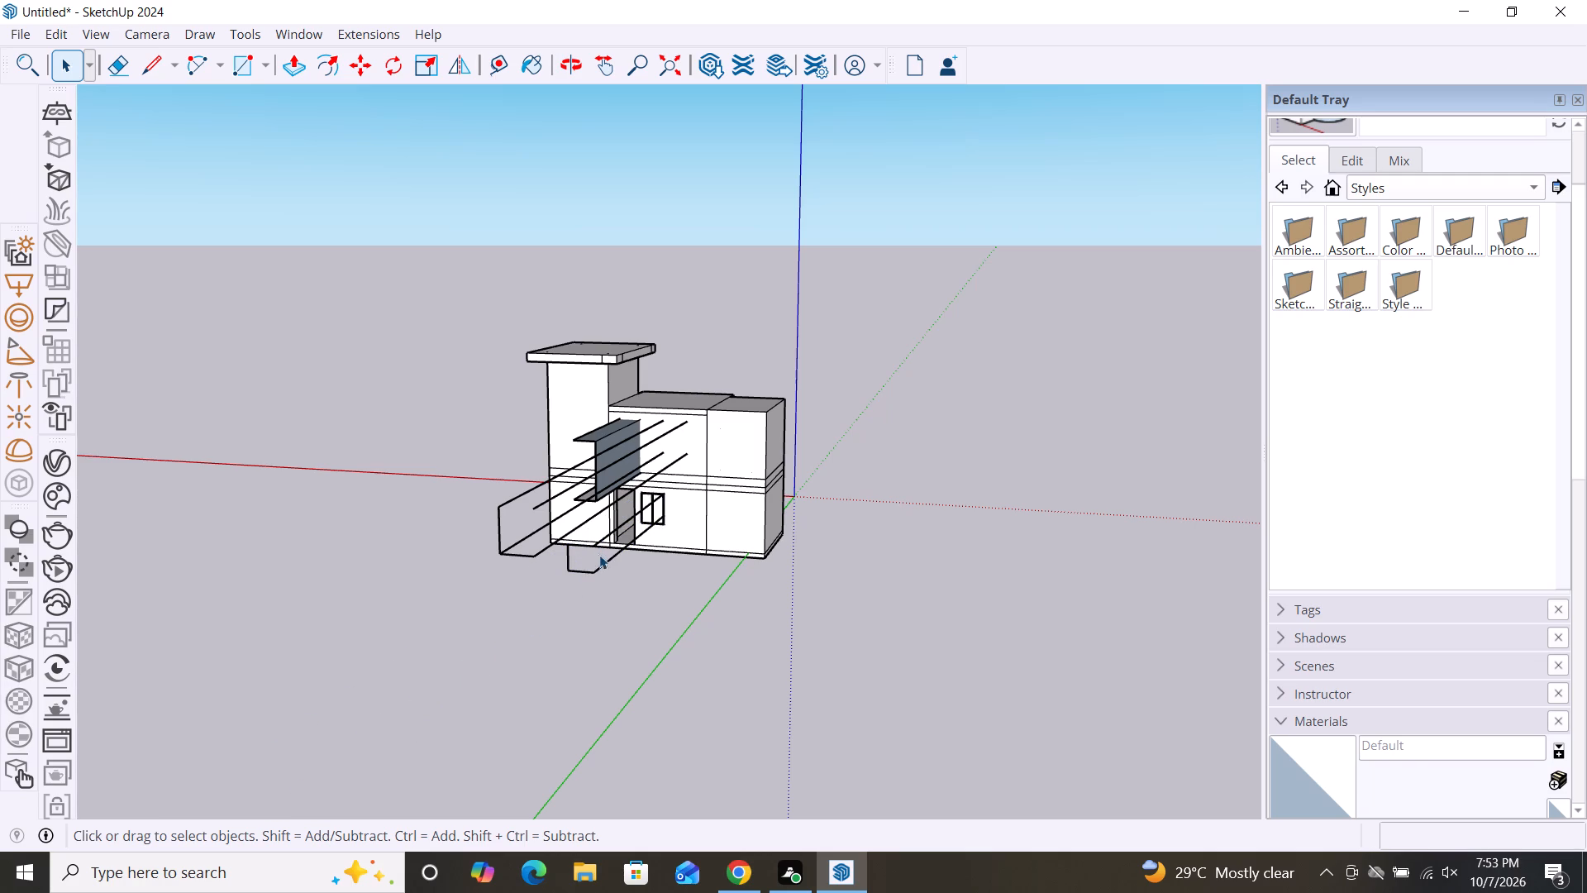
pyautogui.doubleClick(599, 567)
pyautogui.press('Delete')
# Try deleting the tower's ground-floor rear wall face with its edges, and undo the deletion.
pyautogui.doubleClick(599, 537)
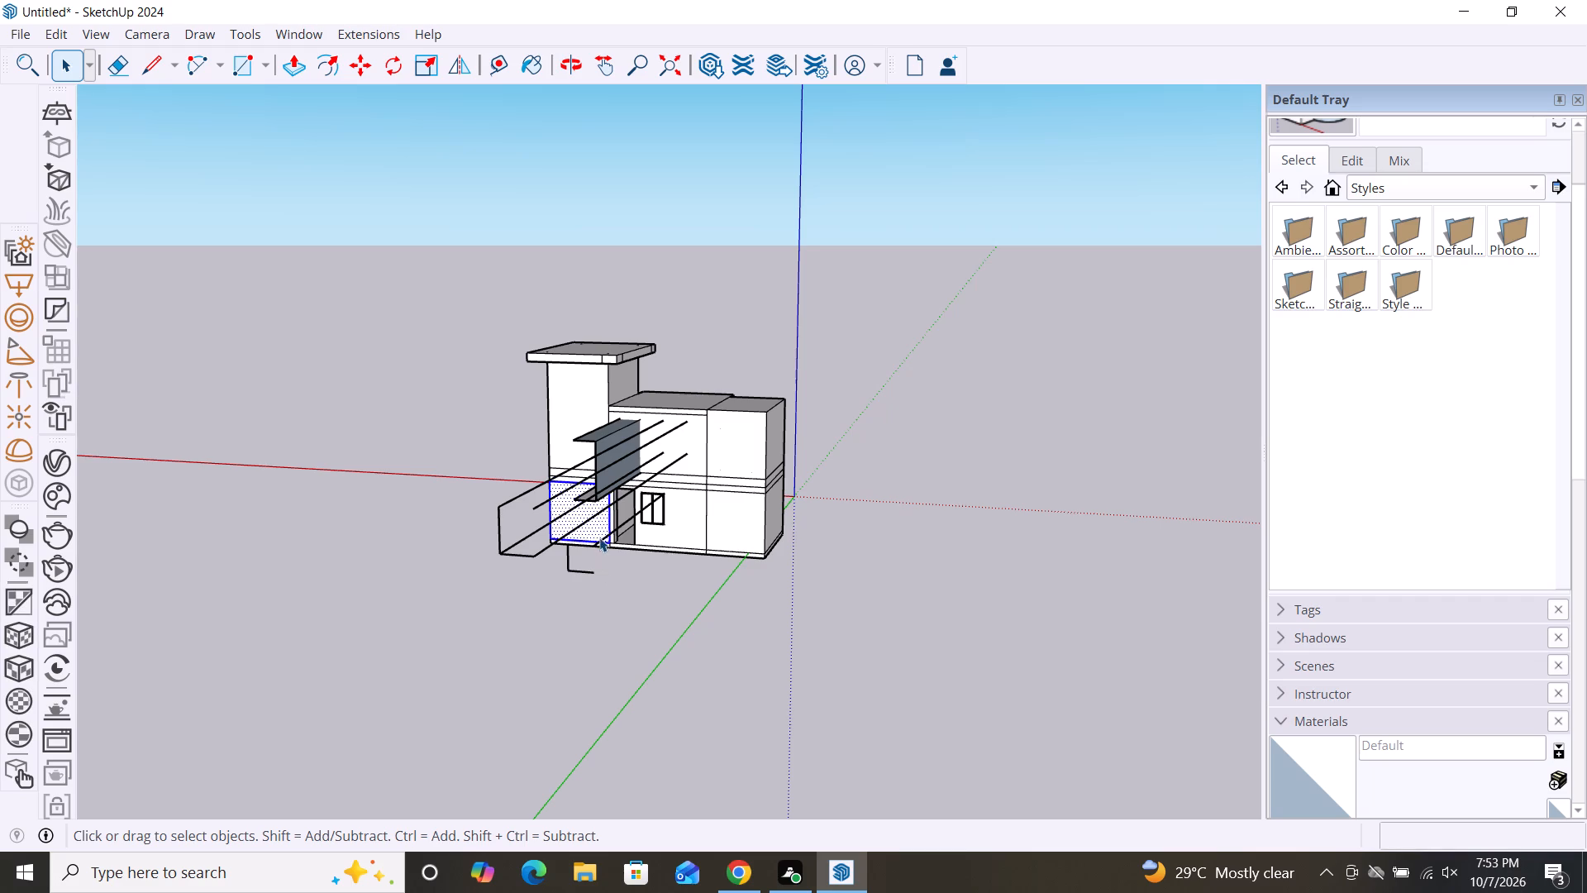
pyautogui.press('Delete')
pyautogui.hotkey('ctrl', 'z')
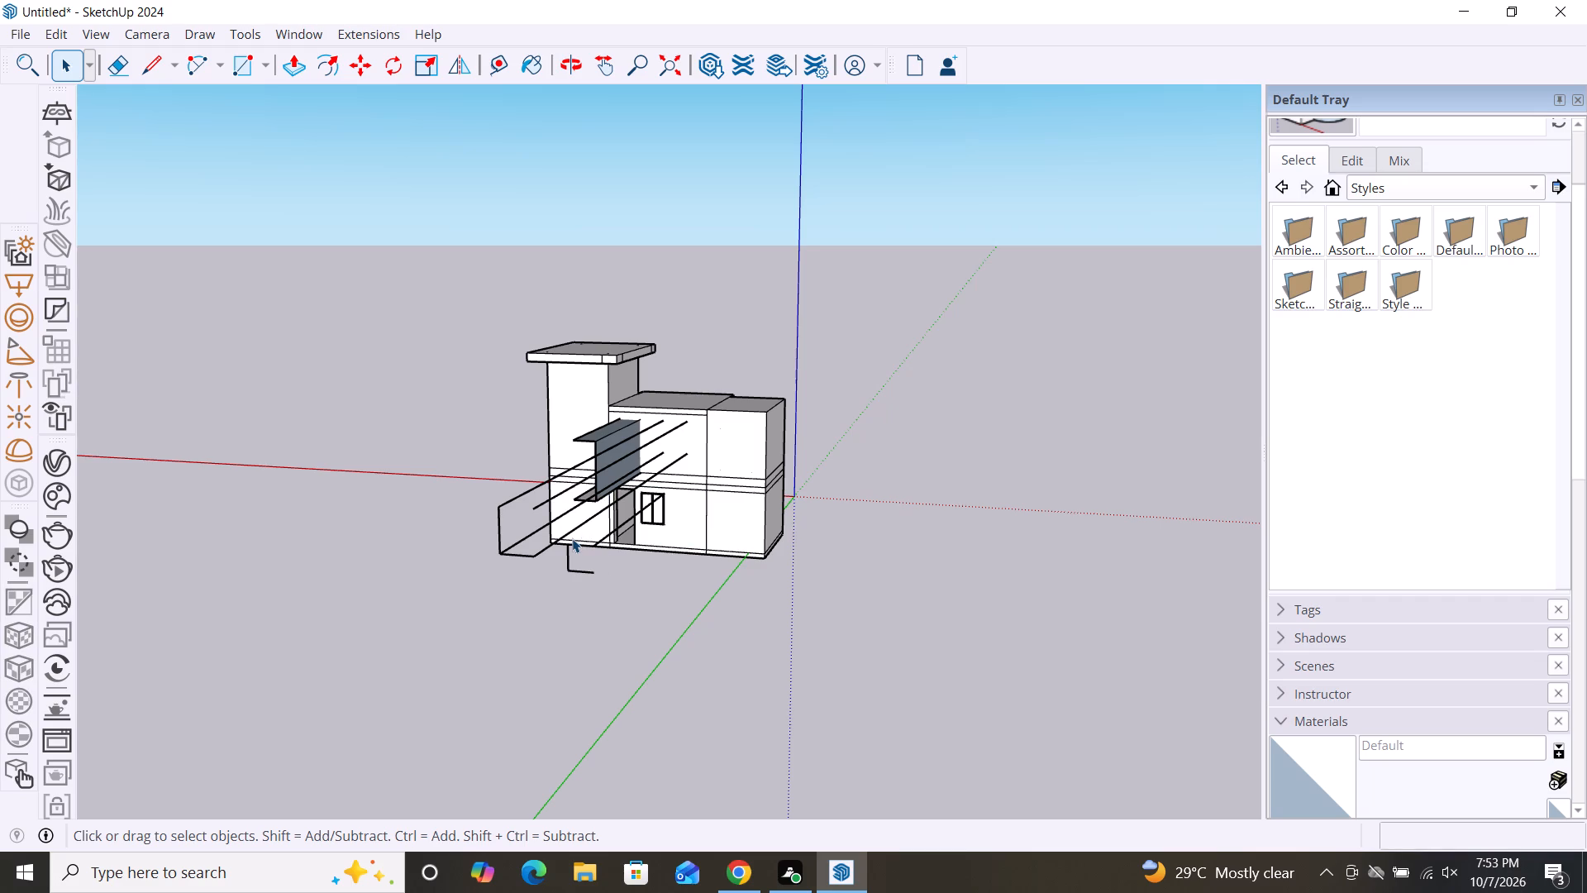
# Delete the side, bottom and top faces of the short stray box behind the upper storey, plus two loose edges.
pyautogui.scroll(8, 588, 498)
pyautogui.doubleClick(620, 447)
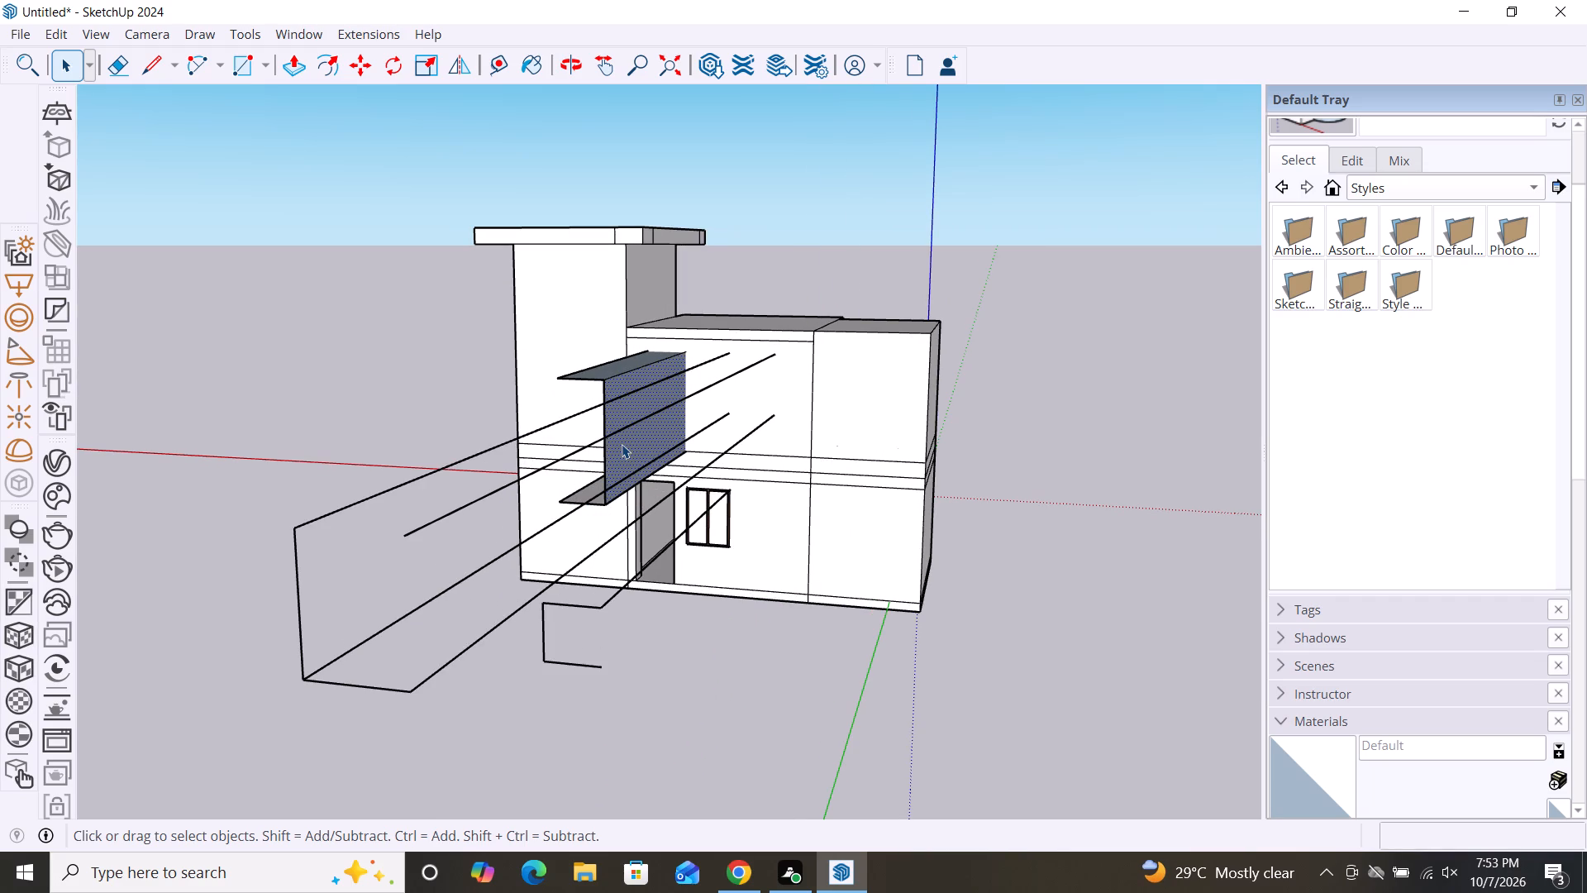
pyautogui.press('Delete')
pyautogui.doubleClick(618, 479)
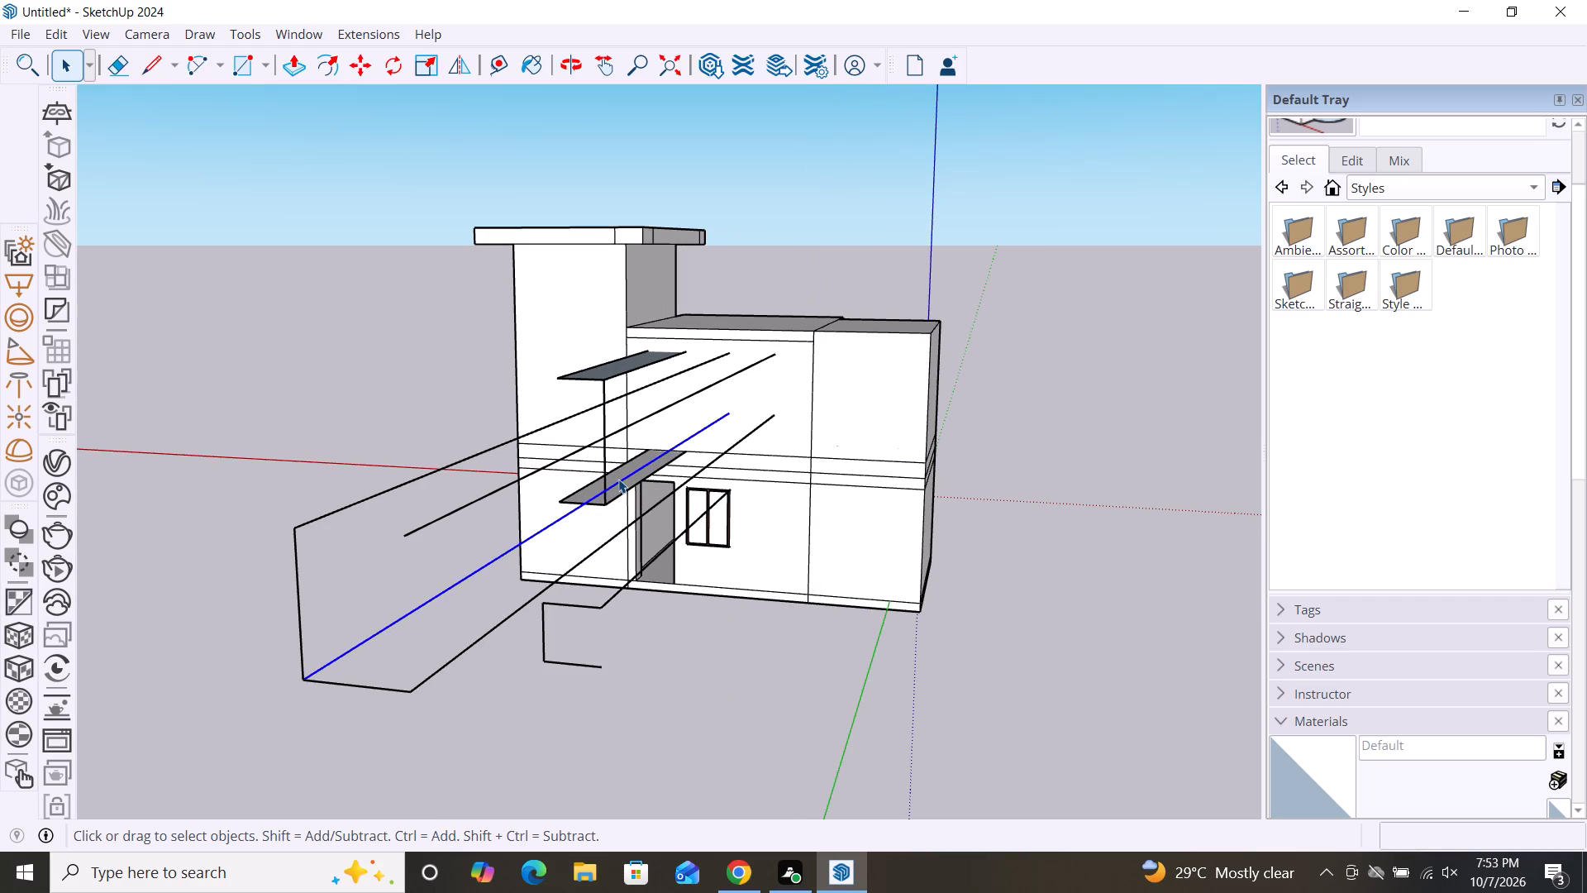
pyautogui.press('Delete')
pyautogui.doubleClick(618, 489)
pyautogui.press('Delete')
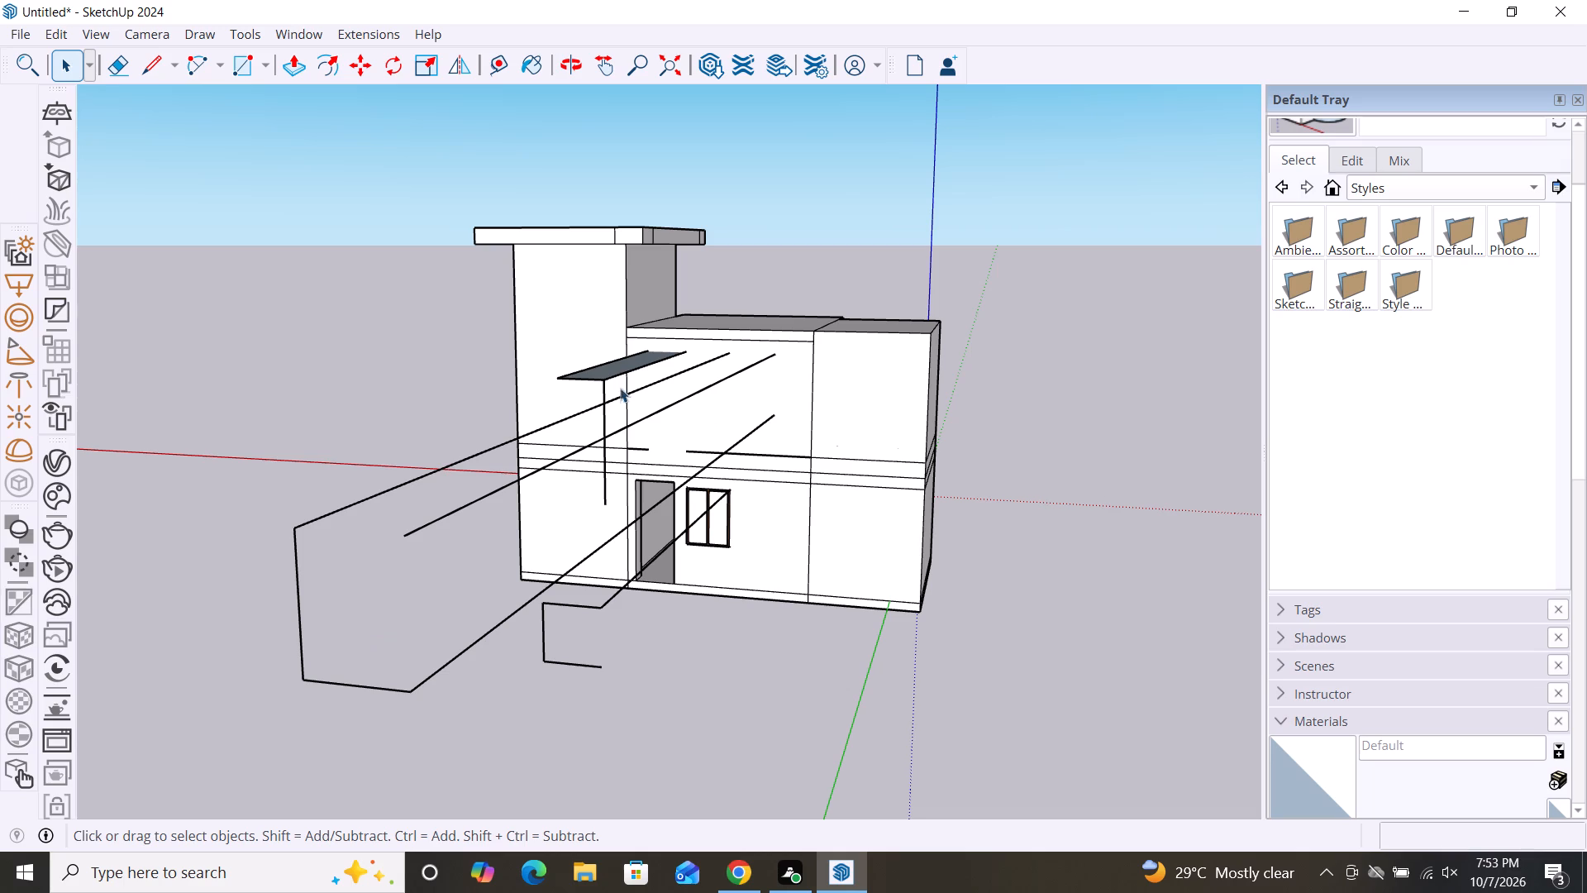
pyautogui.doubleClick(622, 370)
pyautogui.press('Delete')
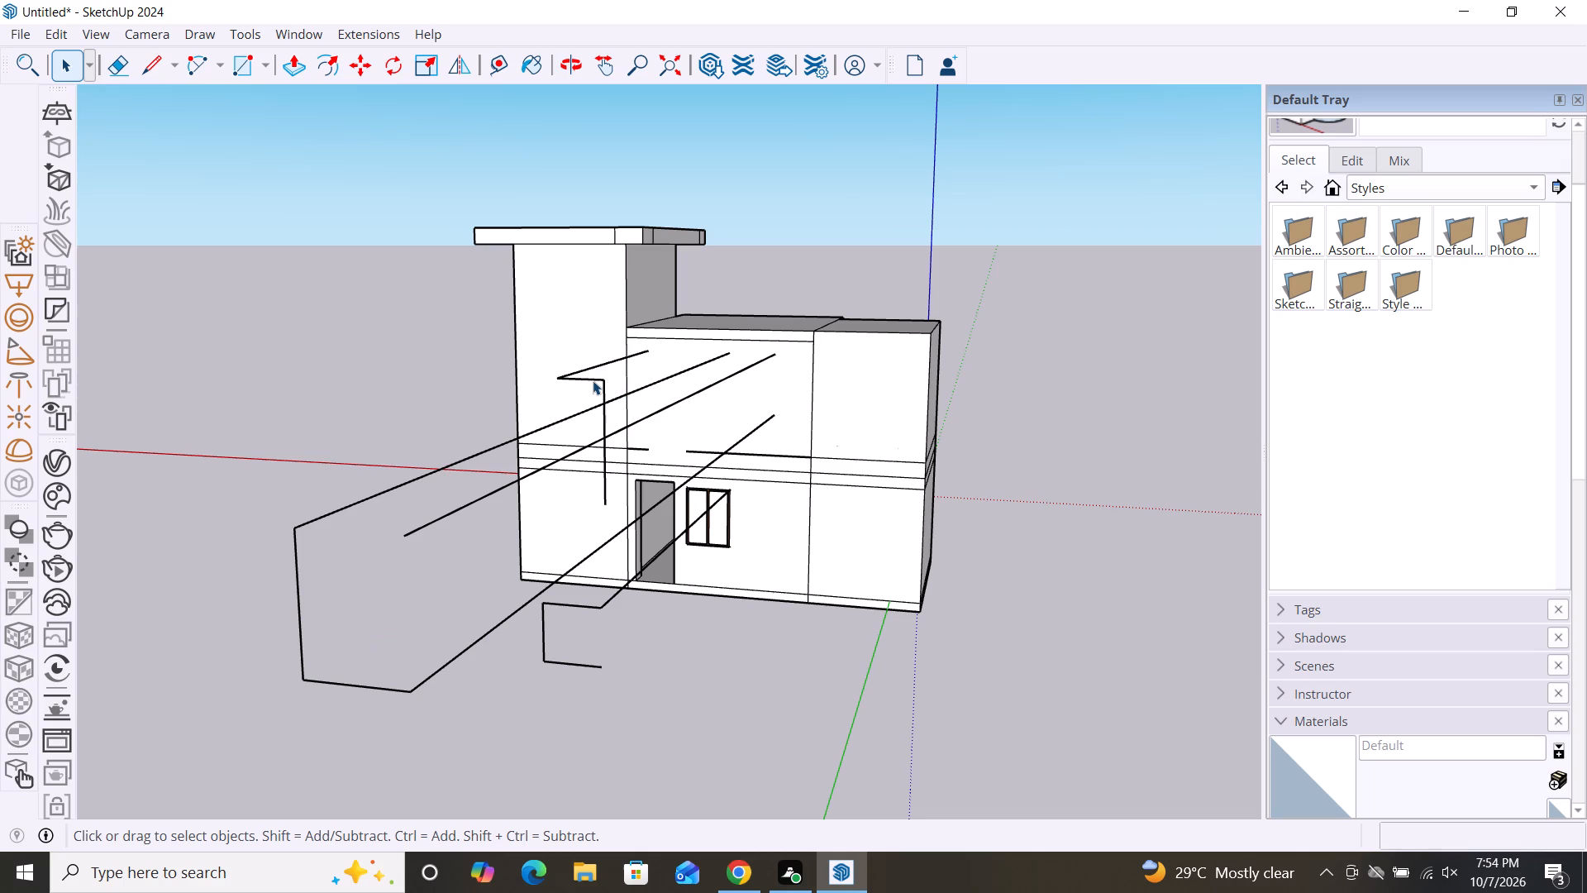
pyautogui.click(593, 380)
pyautogui.press('Delete')
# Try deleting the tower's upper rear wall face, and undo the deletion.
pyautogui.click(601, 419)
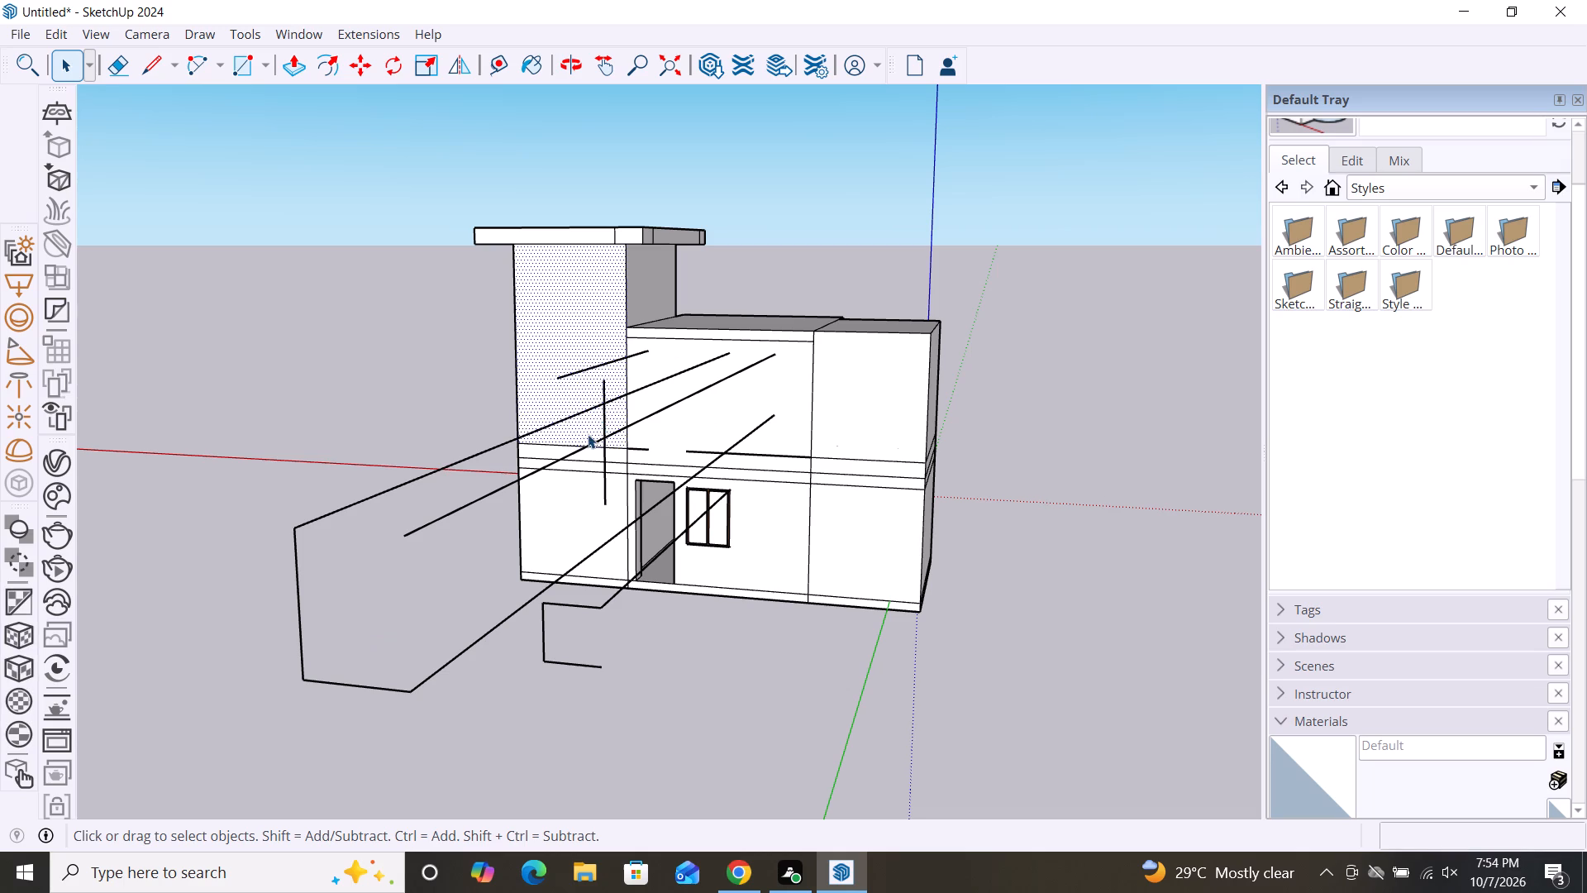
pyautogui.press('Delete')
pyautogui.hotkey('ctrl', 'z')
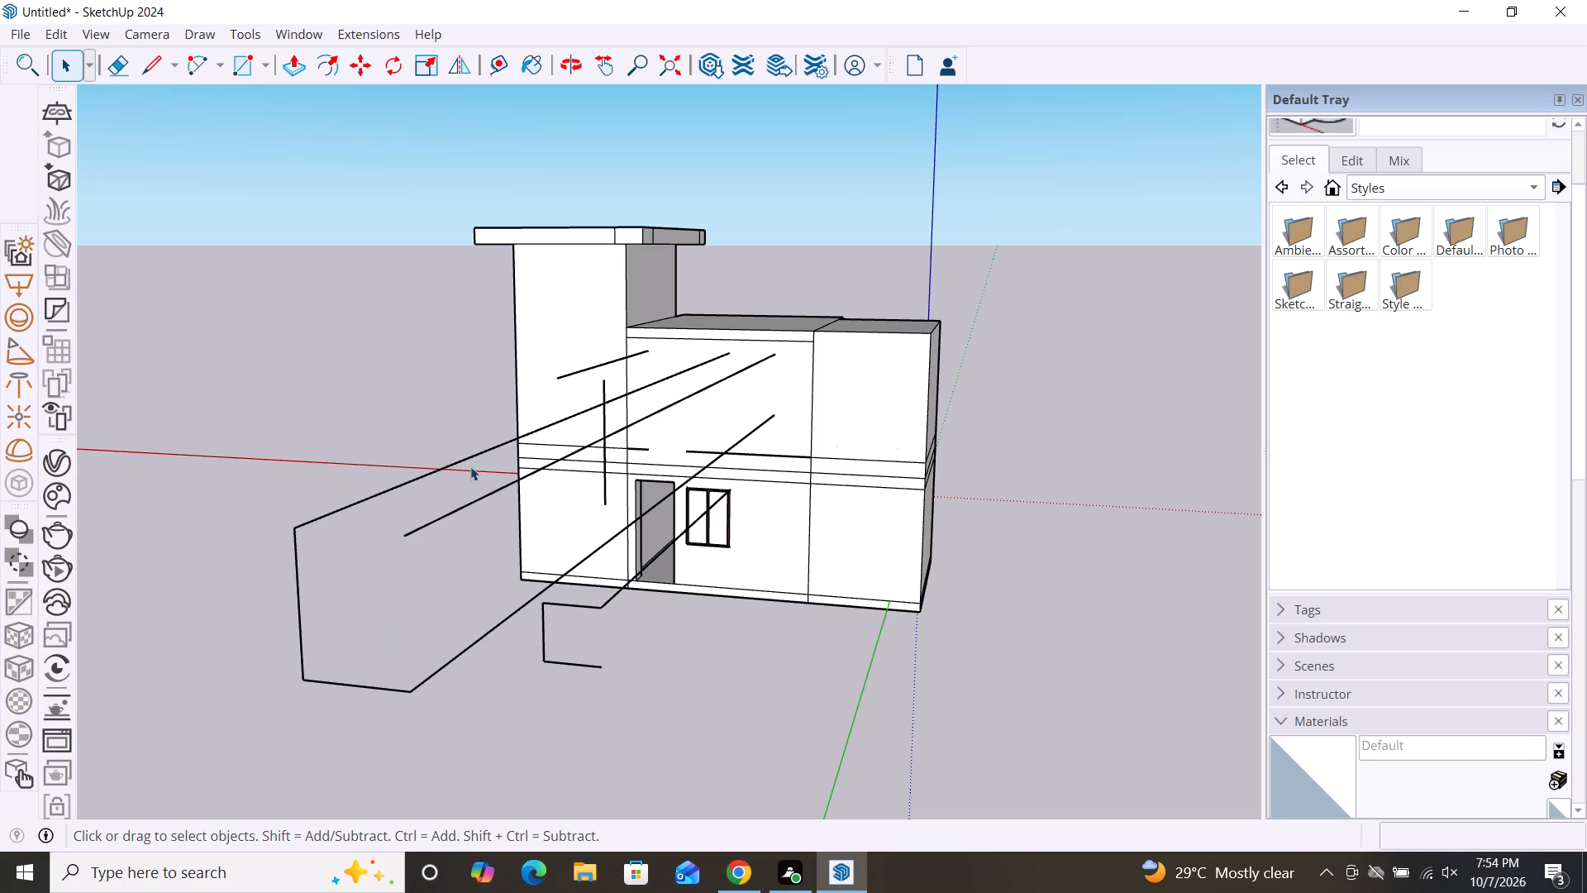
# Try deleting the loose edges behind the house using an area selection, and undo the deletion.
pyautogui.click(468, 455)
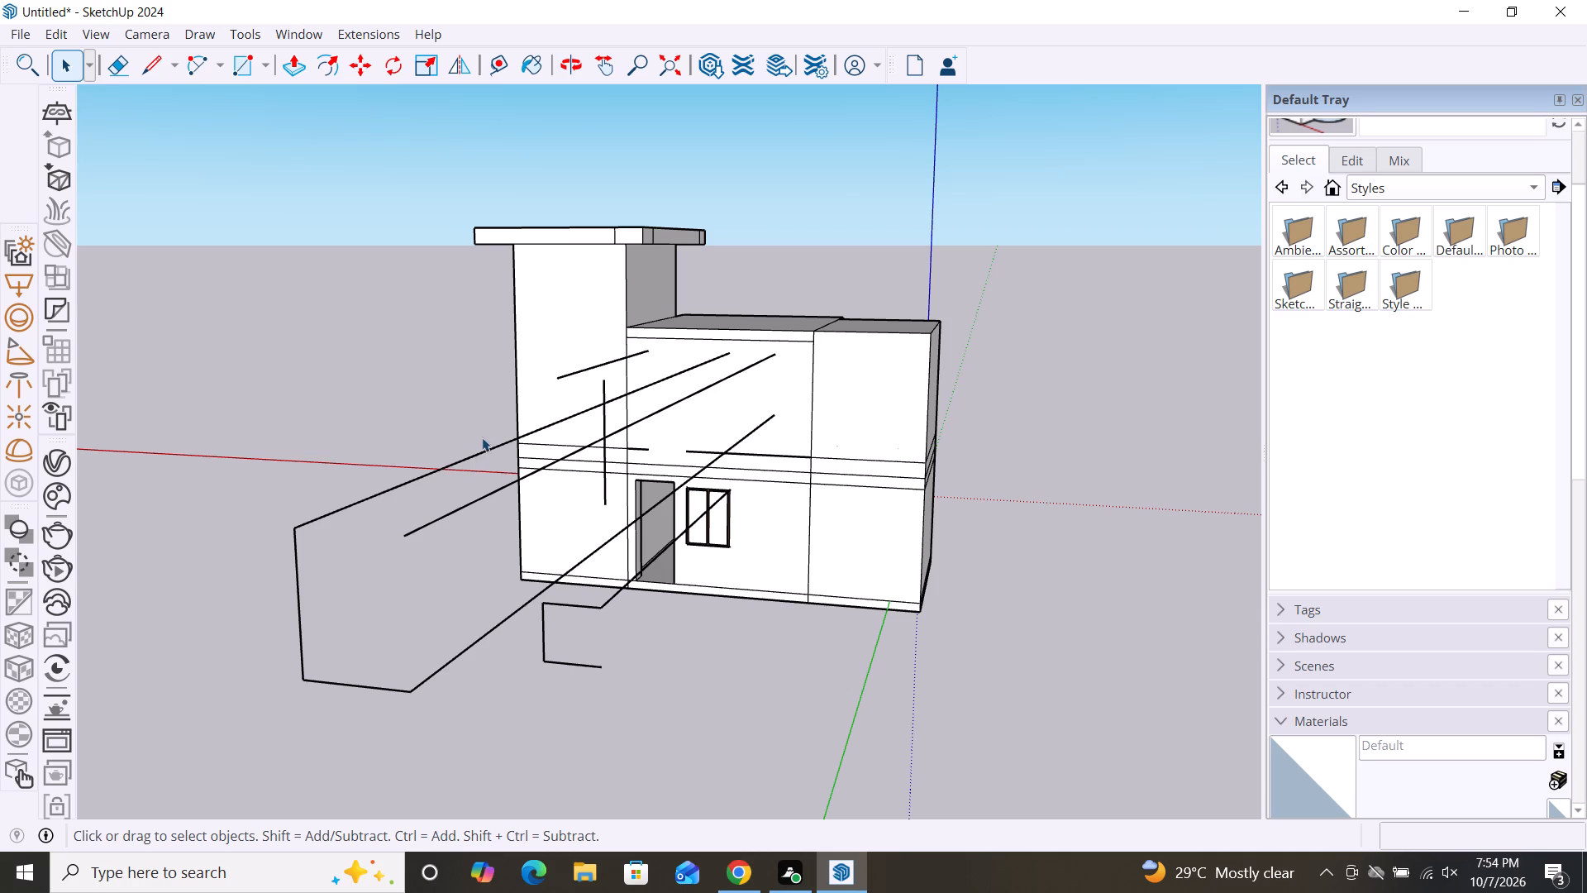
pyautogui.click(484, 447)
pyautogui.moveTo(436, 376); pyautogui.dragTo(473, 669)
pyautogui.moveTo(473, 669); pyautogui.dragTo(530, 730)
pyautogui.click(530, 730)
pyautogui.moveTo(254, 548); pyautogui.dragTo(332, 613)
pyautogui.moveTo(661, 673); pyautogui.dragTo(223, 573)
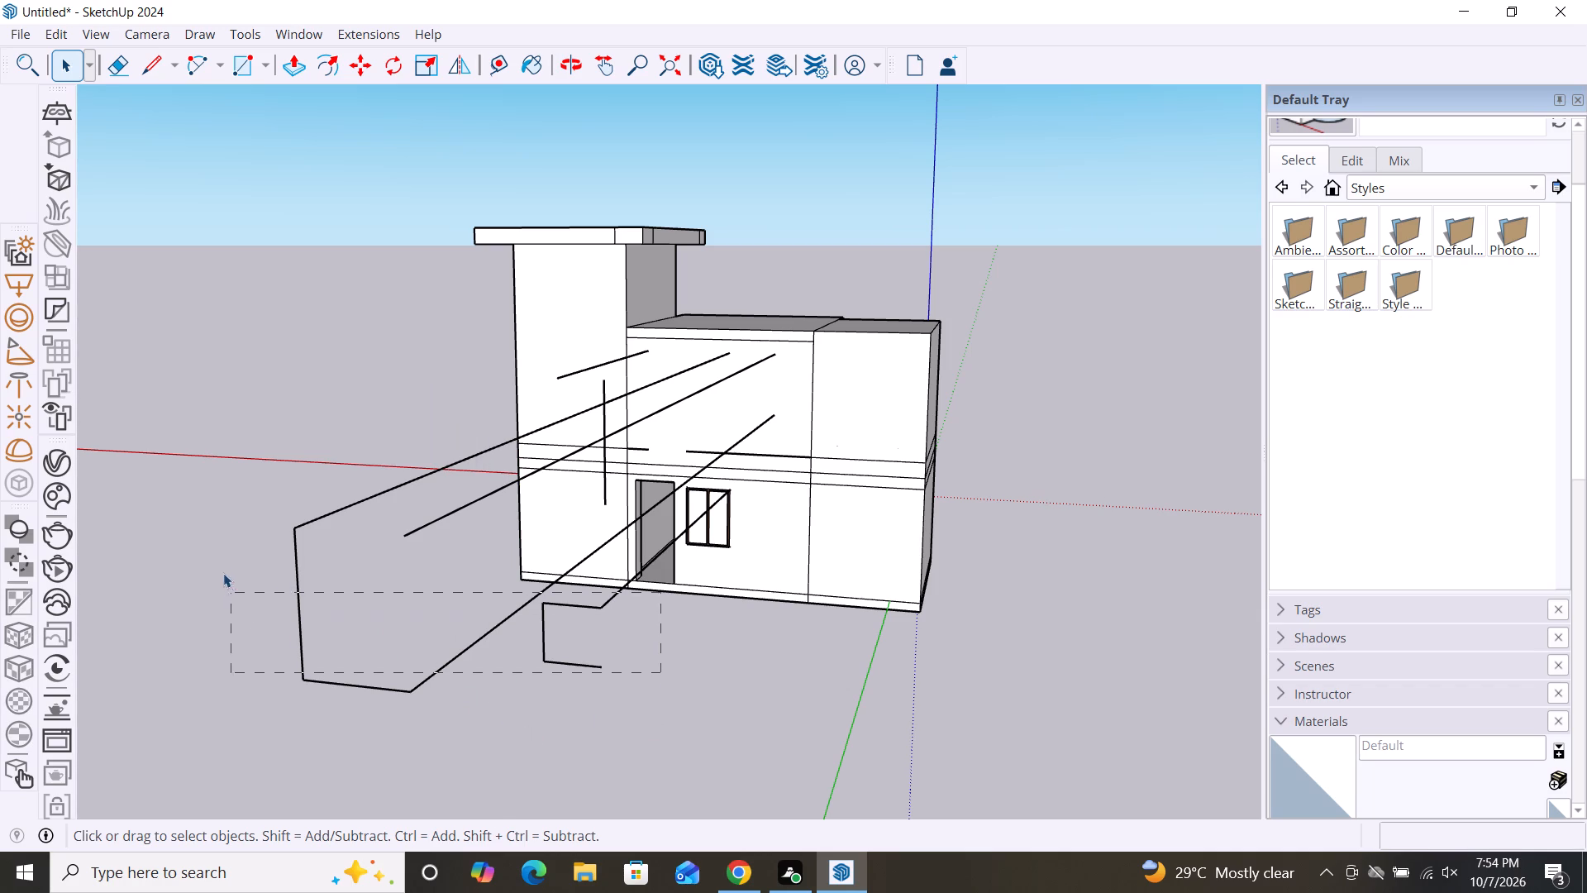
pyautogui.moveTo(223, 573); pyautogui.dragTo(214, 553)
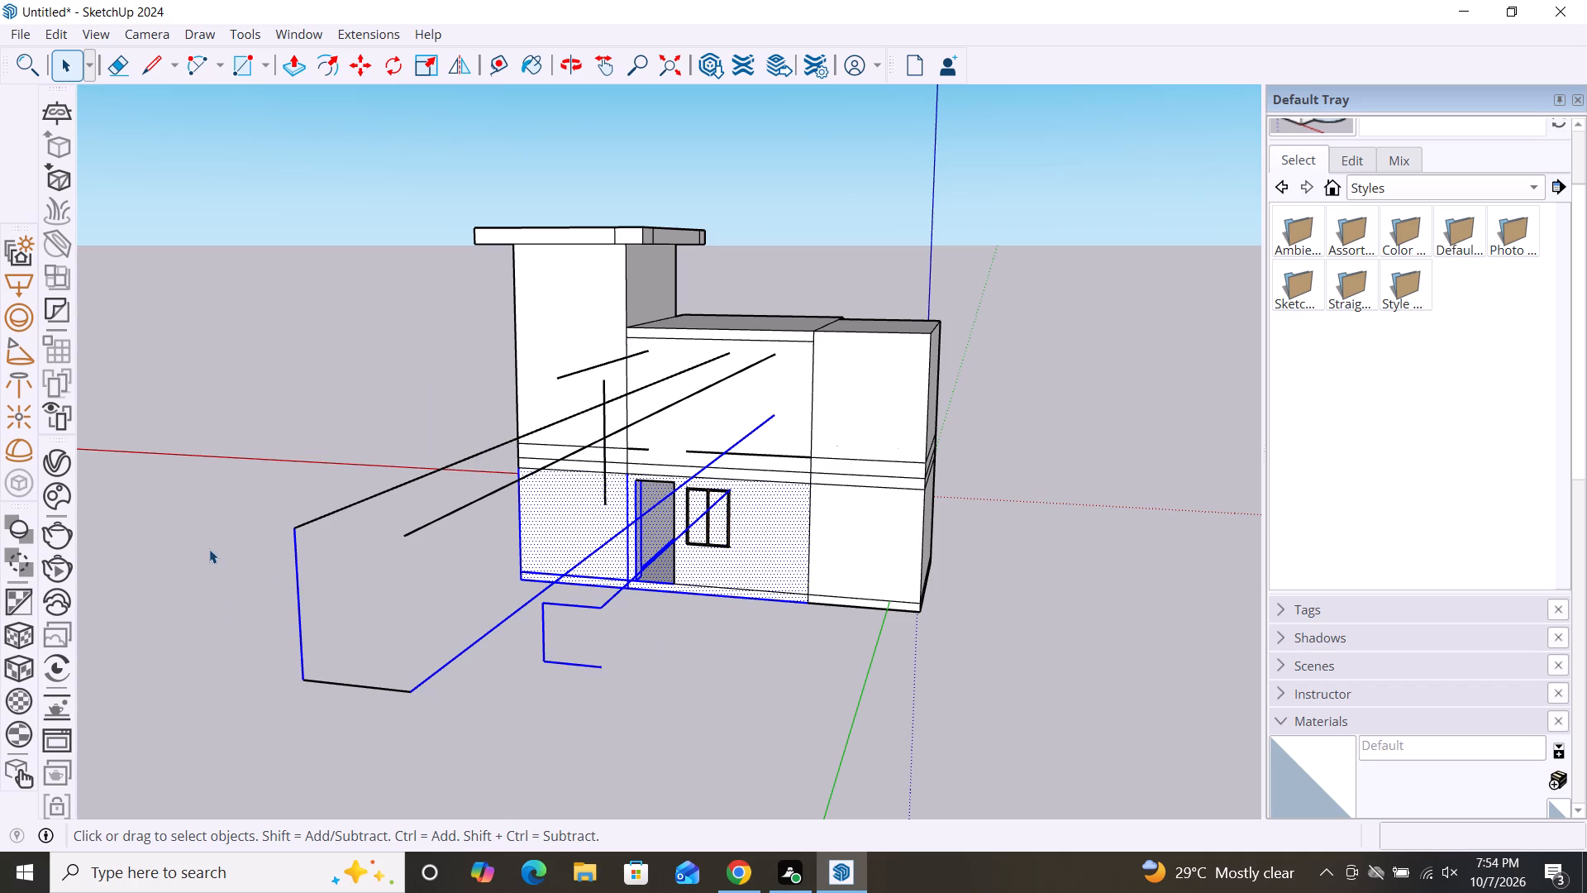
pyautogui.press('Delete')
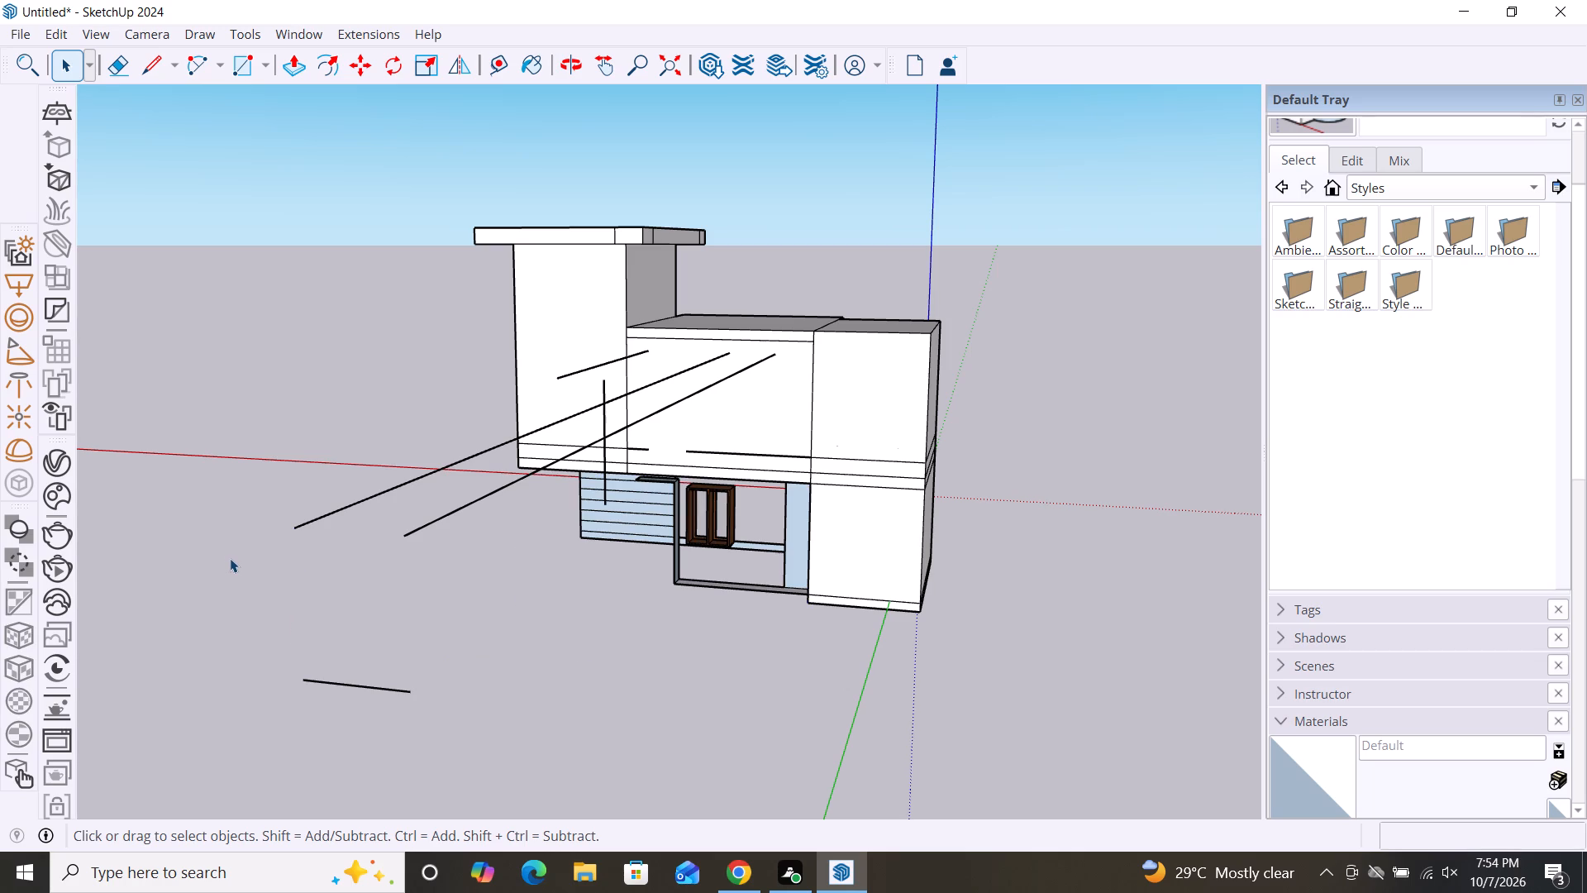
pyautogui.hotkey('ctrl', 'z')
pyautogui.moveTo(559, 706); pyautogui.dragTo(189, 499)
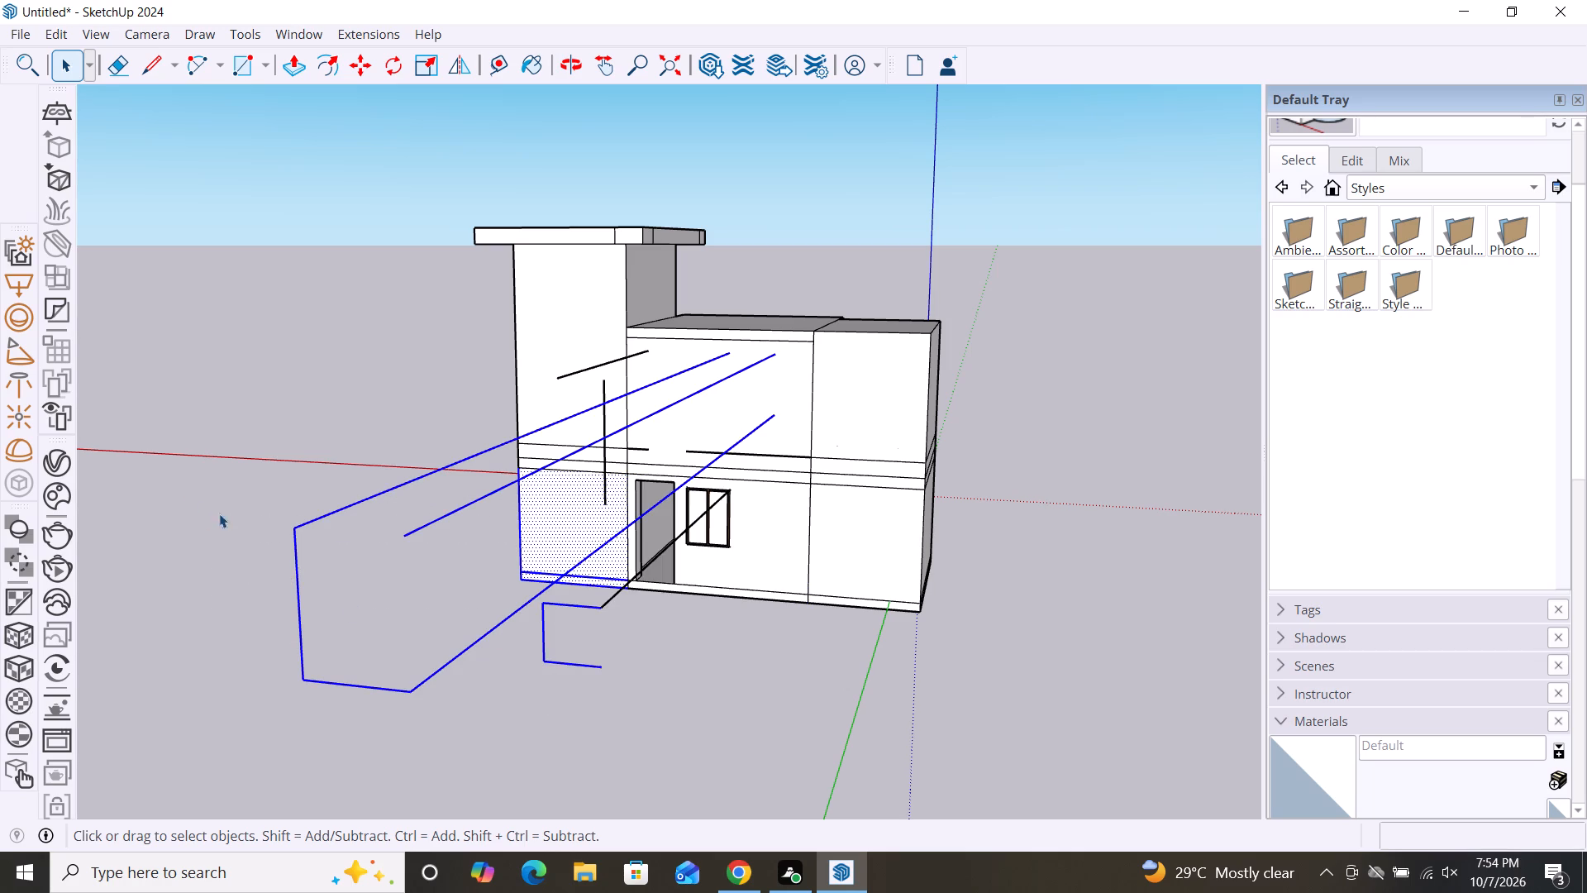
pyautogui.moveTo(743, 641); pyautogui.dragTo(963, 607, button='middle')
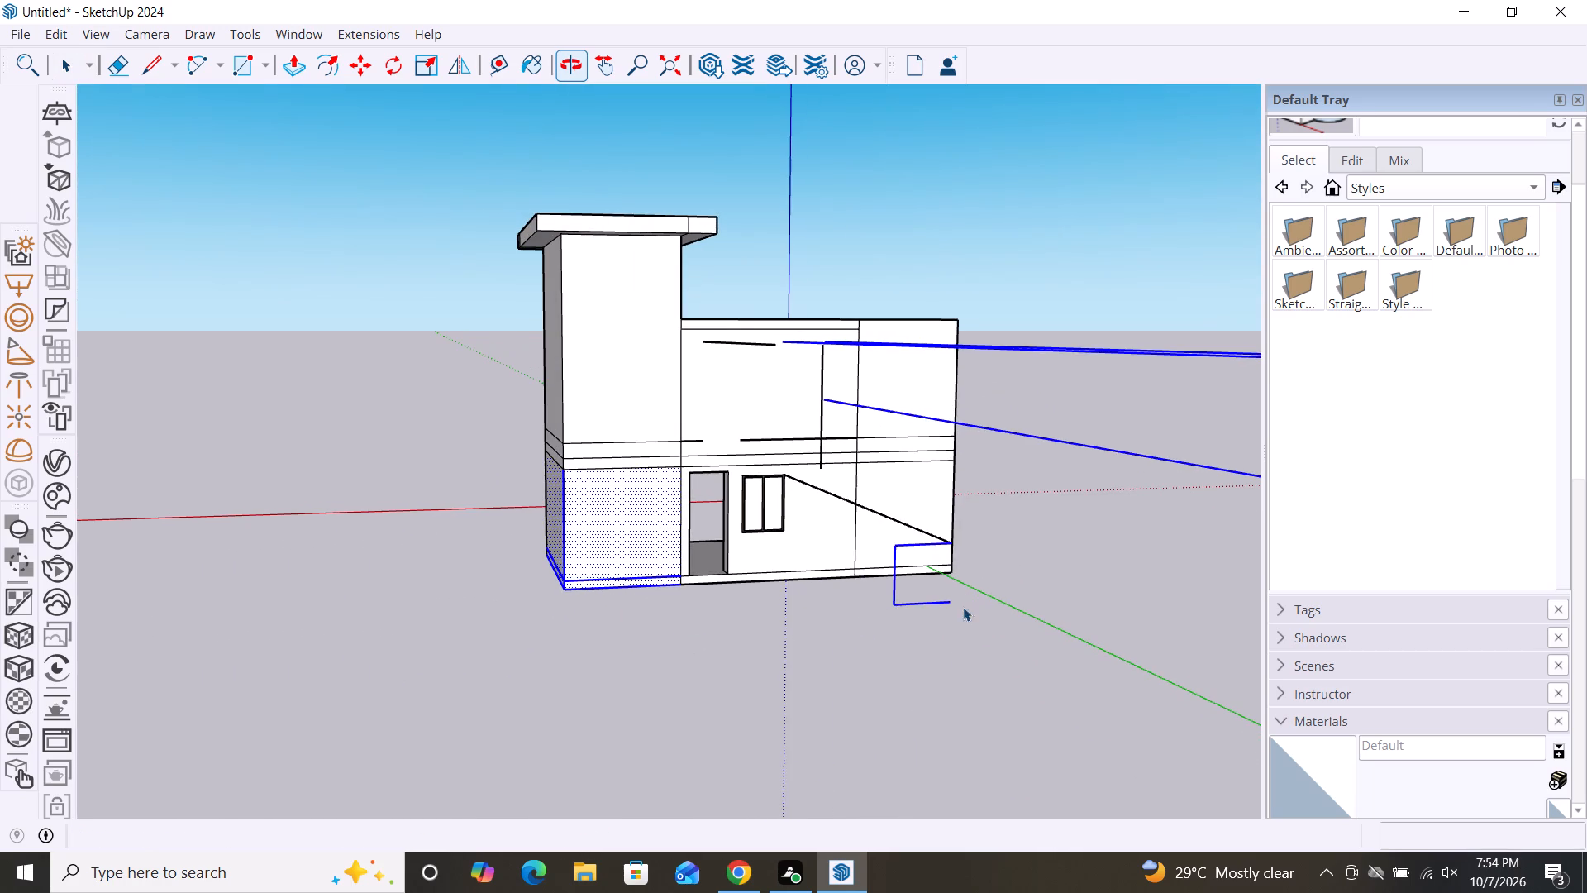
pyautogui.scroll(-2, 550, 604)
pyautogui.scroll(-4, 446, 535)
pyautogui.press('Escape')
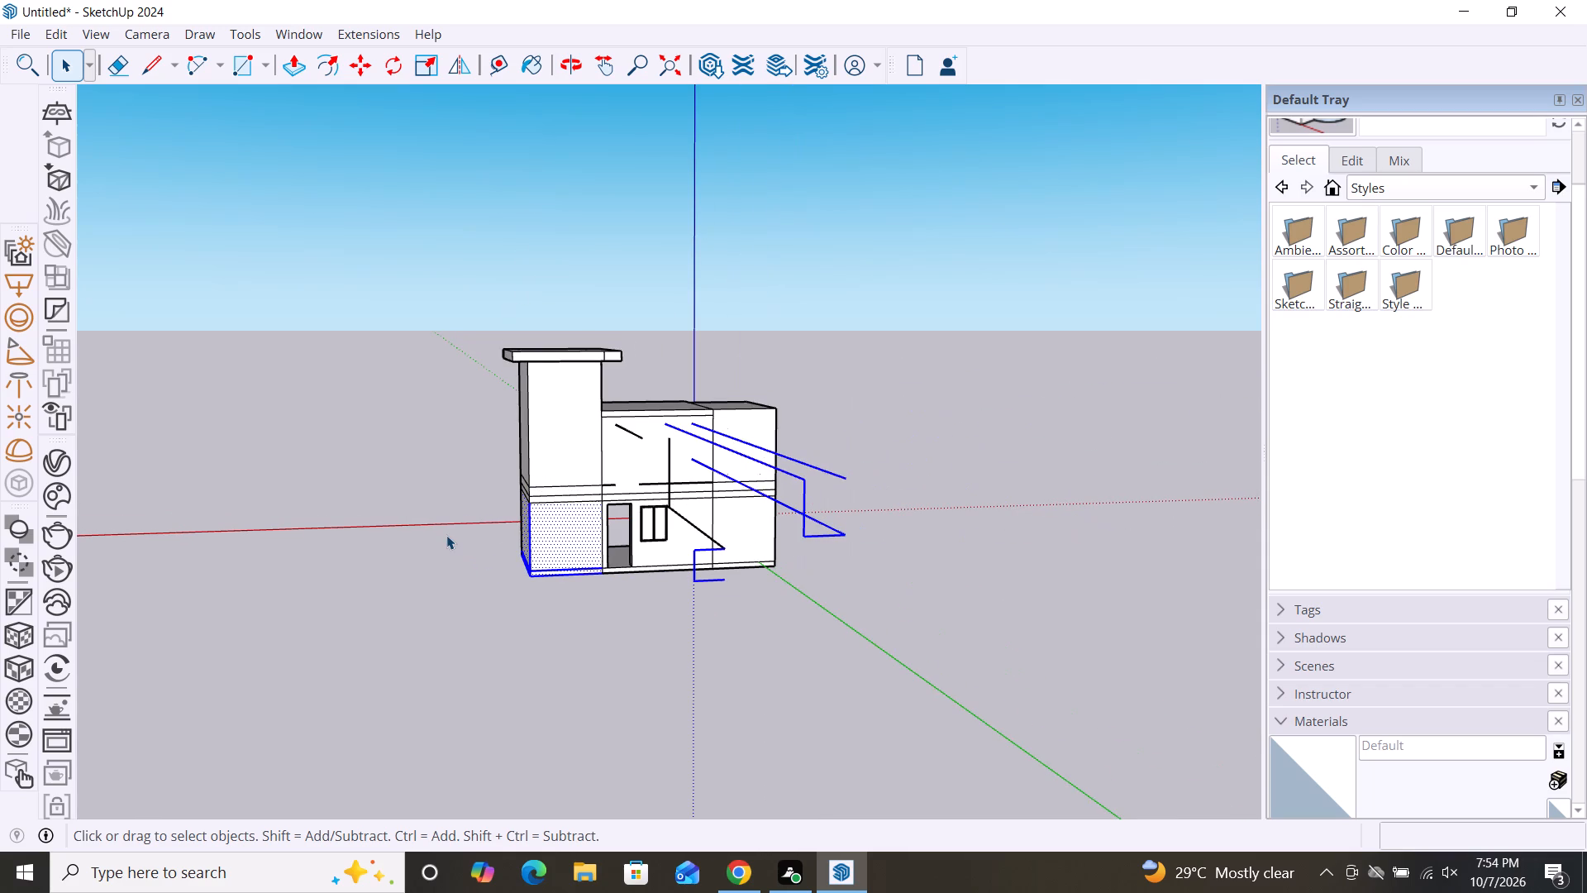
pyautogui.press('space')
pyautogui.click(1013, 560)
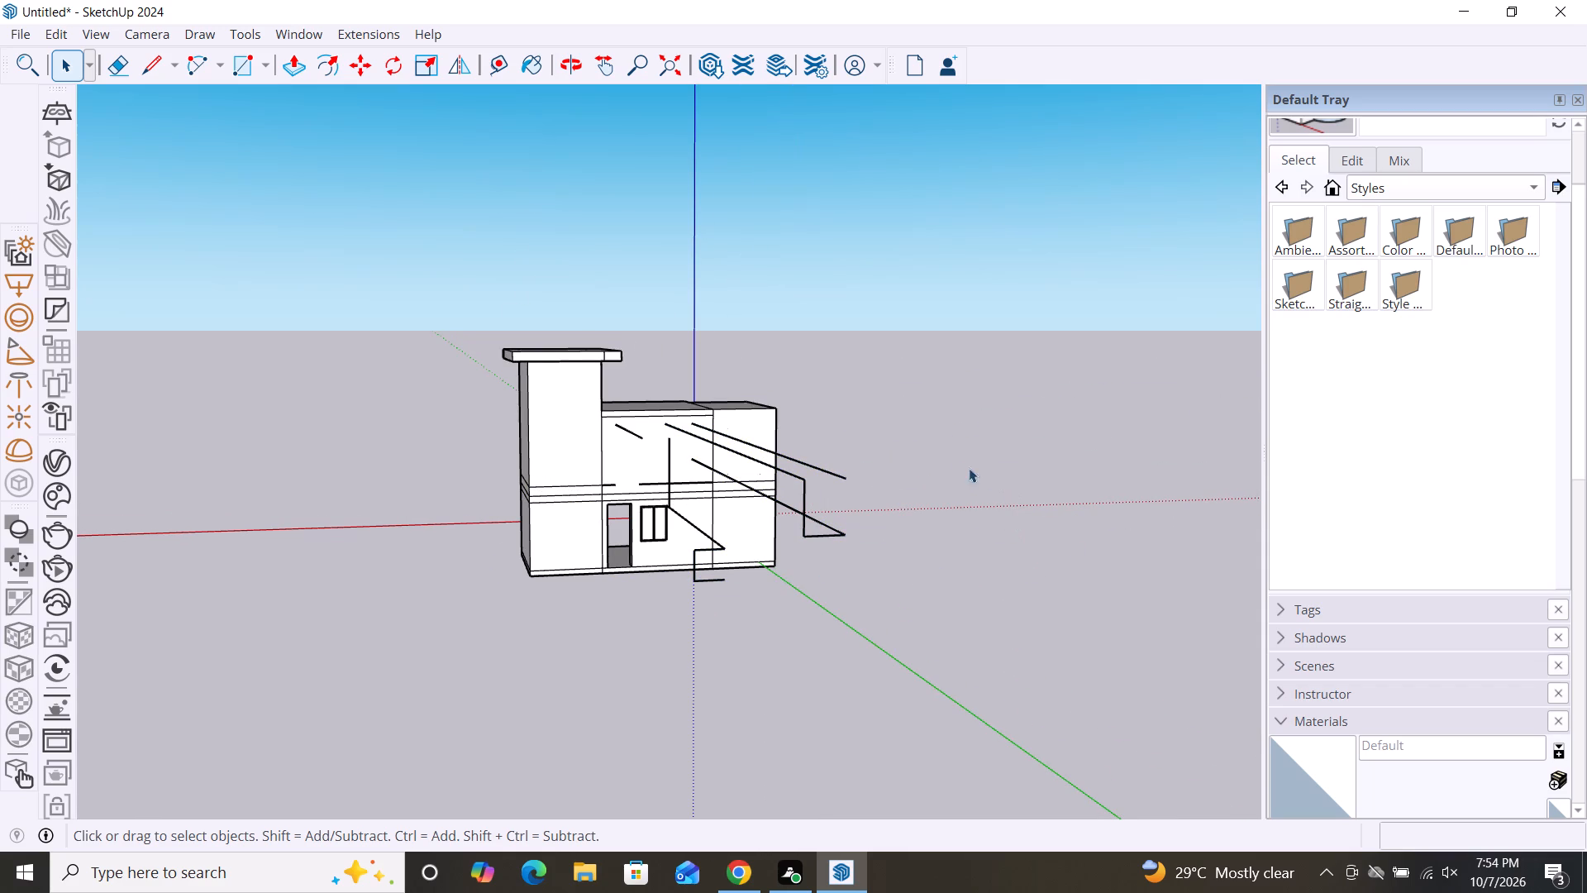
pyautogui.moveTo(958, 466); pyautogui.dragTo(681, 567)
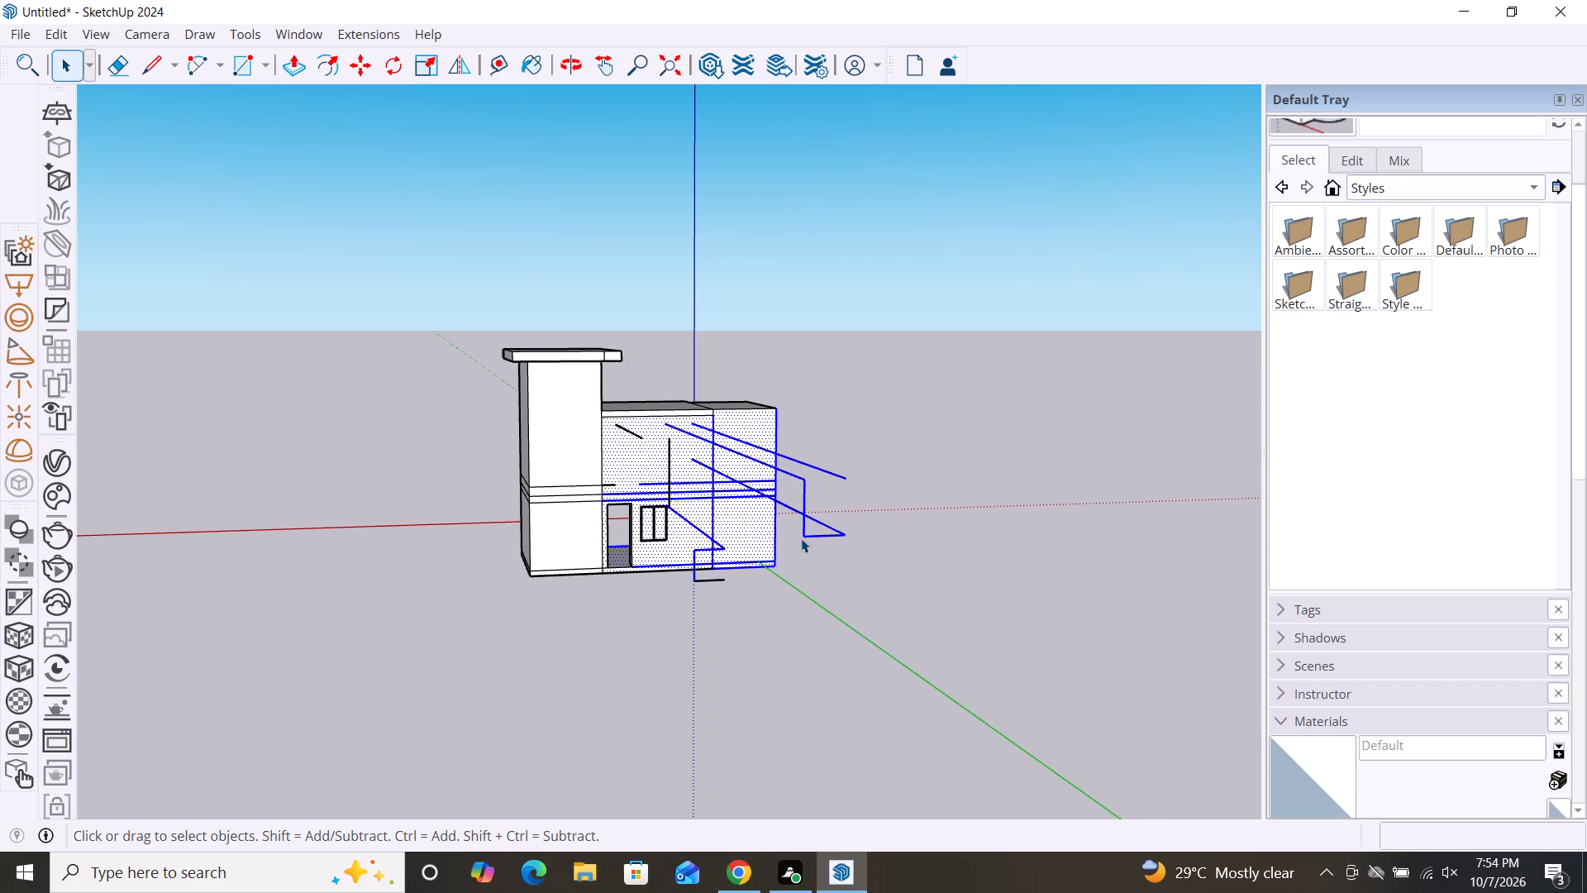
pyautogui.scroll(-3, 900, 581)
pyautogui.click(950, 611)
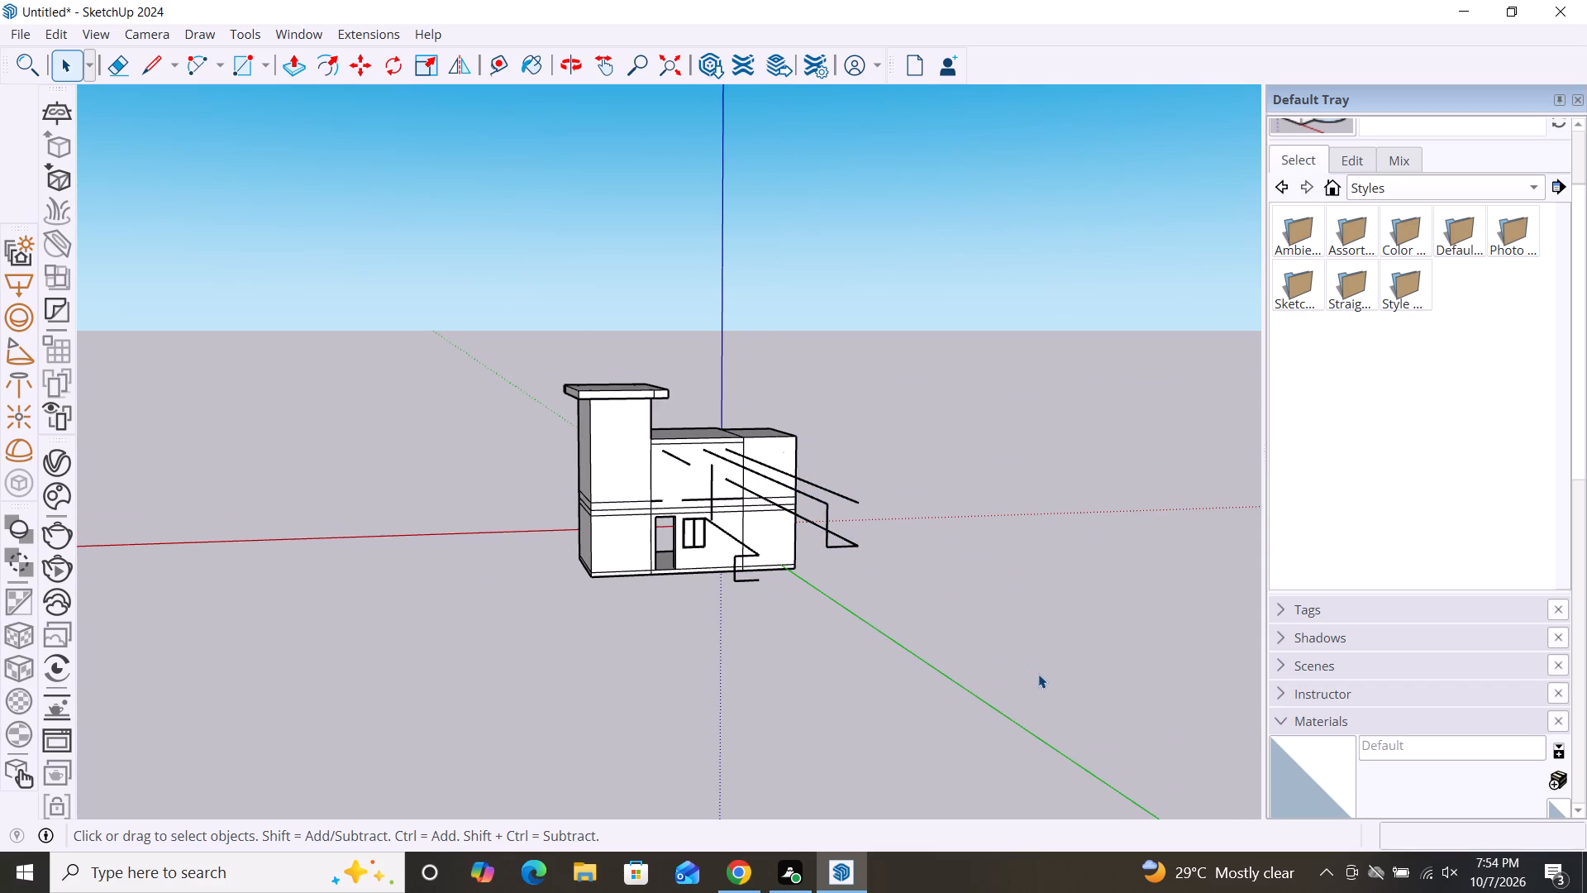
# Delete the long loose edges projecting behind the house, selecting them from a side view that excludes its walls.
pyautogui.keyDown('alt'); pyautogui.moveTo(1038, 674); pyautogui.dragTo(486, 724, button='middle'); pyautogui.keyUp('alt')
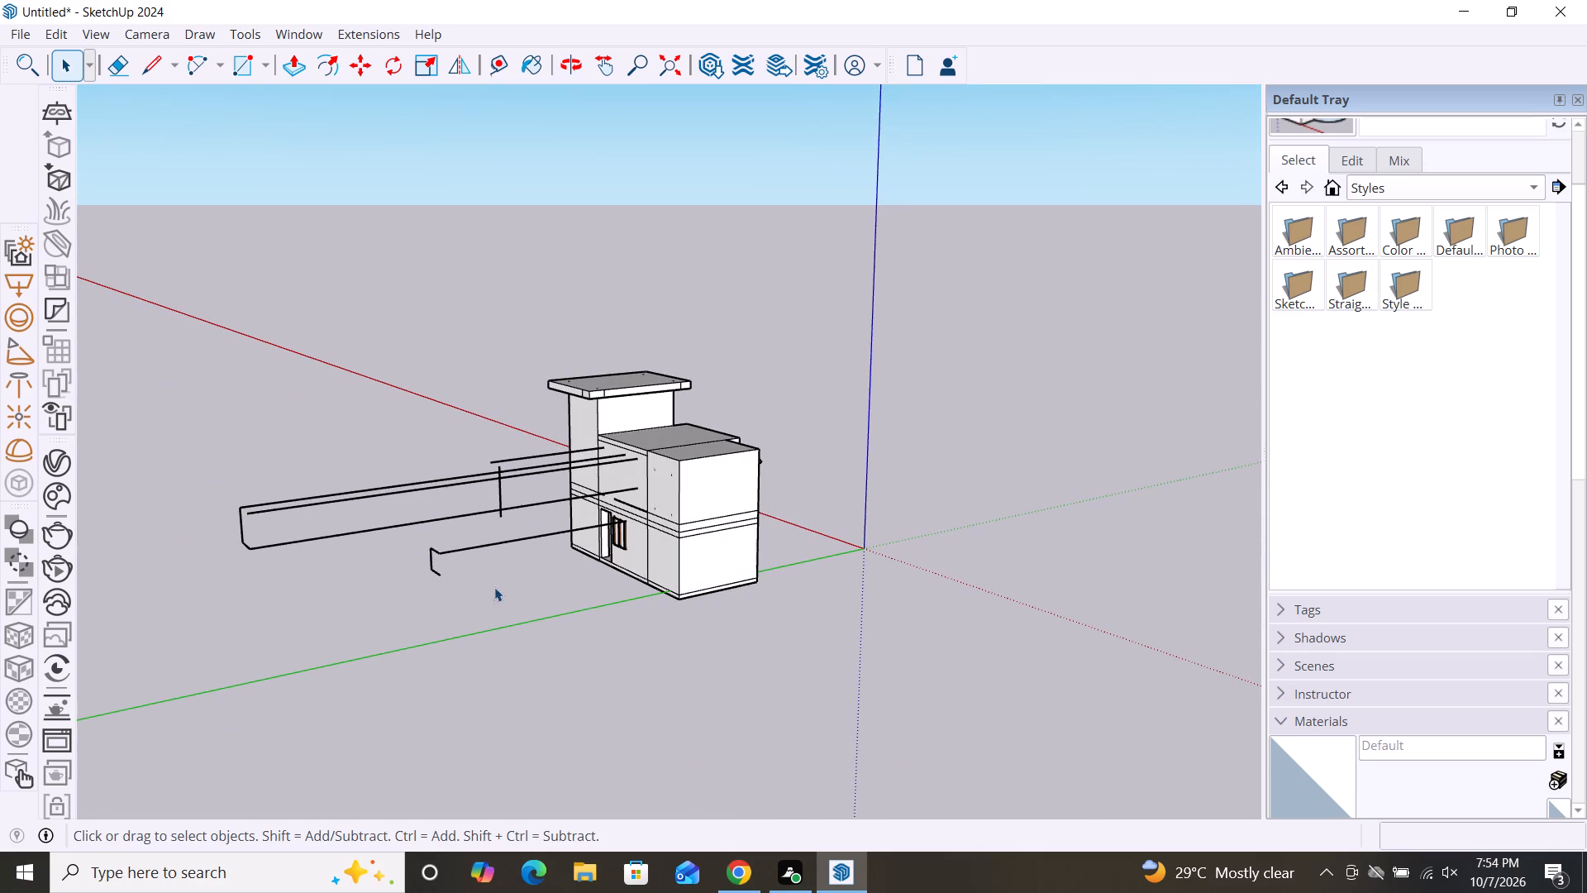
pyautogui.moveTo(507, 580); pyautogui.dragTo(322, 450)
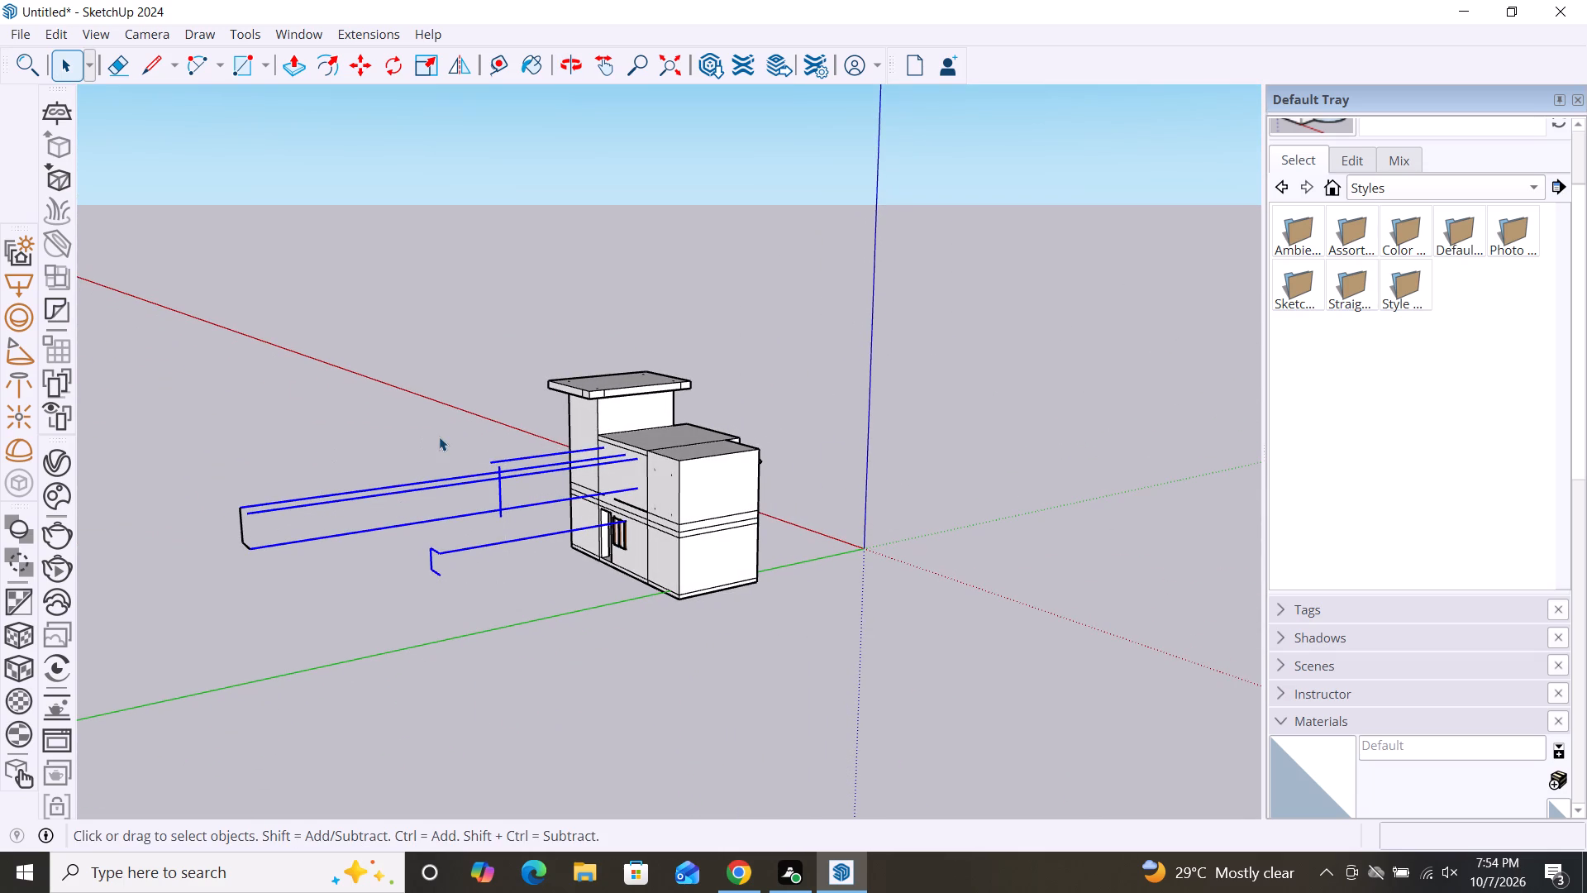
pyautogui.press('Delete')
# Delete the stray heavy edge along the floor line above the ground-floor window on the rear wall.
pyautogui.scroll(9, 552, 544)
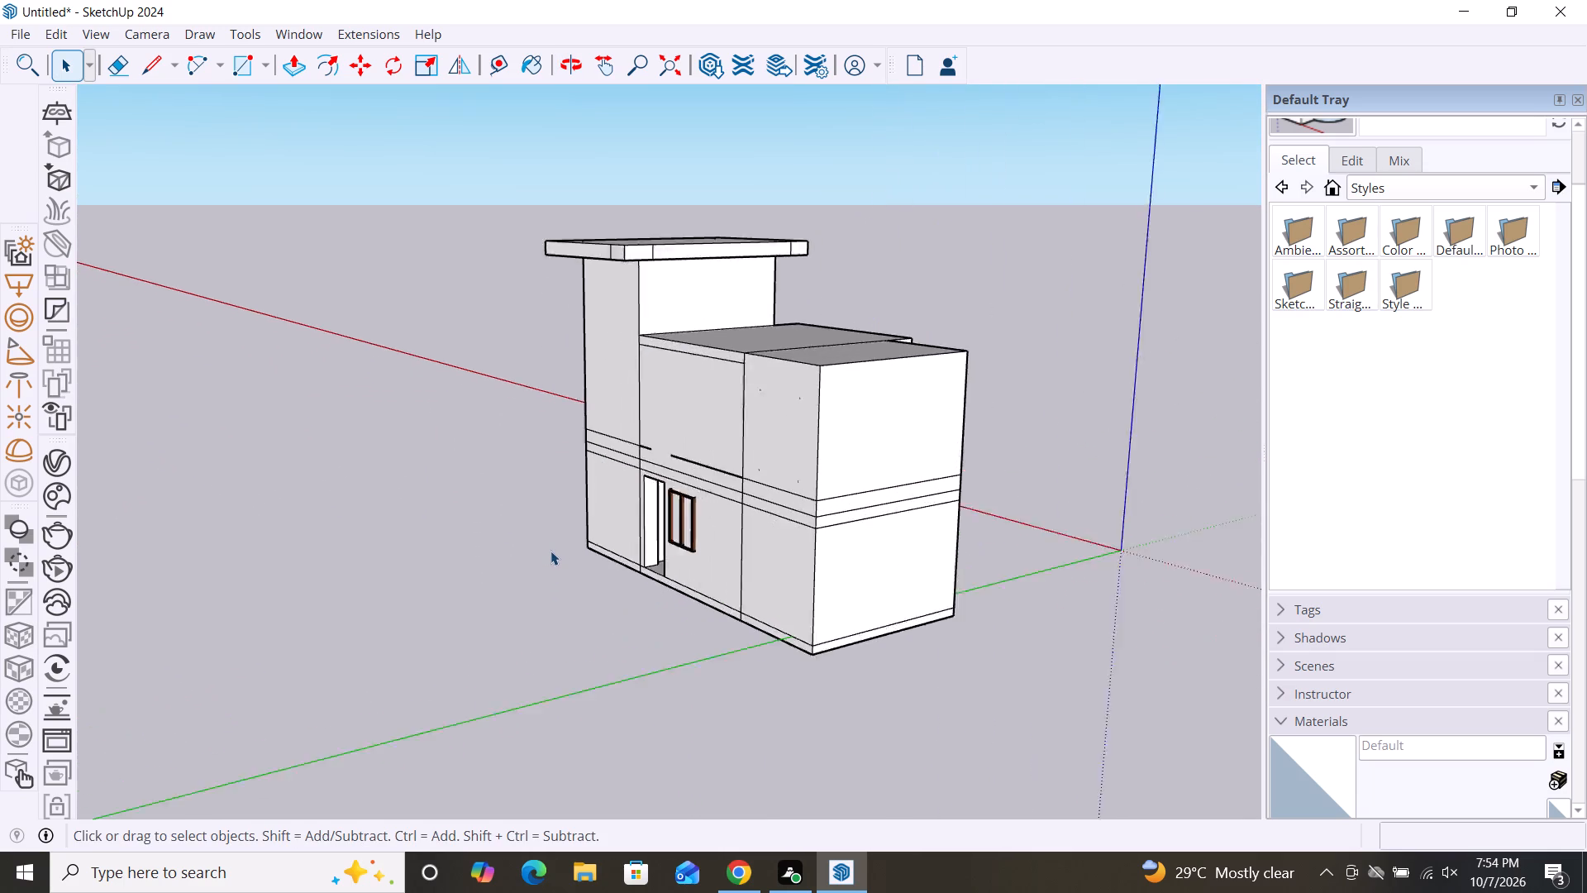
pyautogui.scroll(9, 550, 551)
pyautogui.moveTo(279, 598); pyautogui.dragTo(304, 601, button='middle')
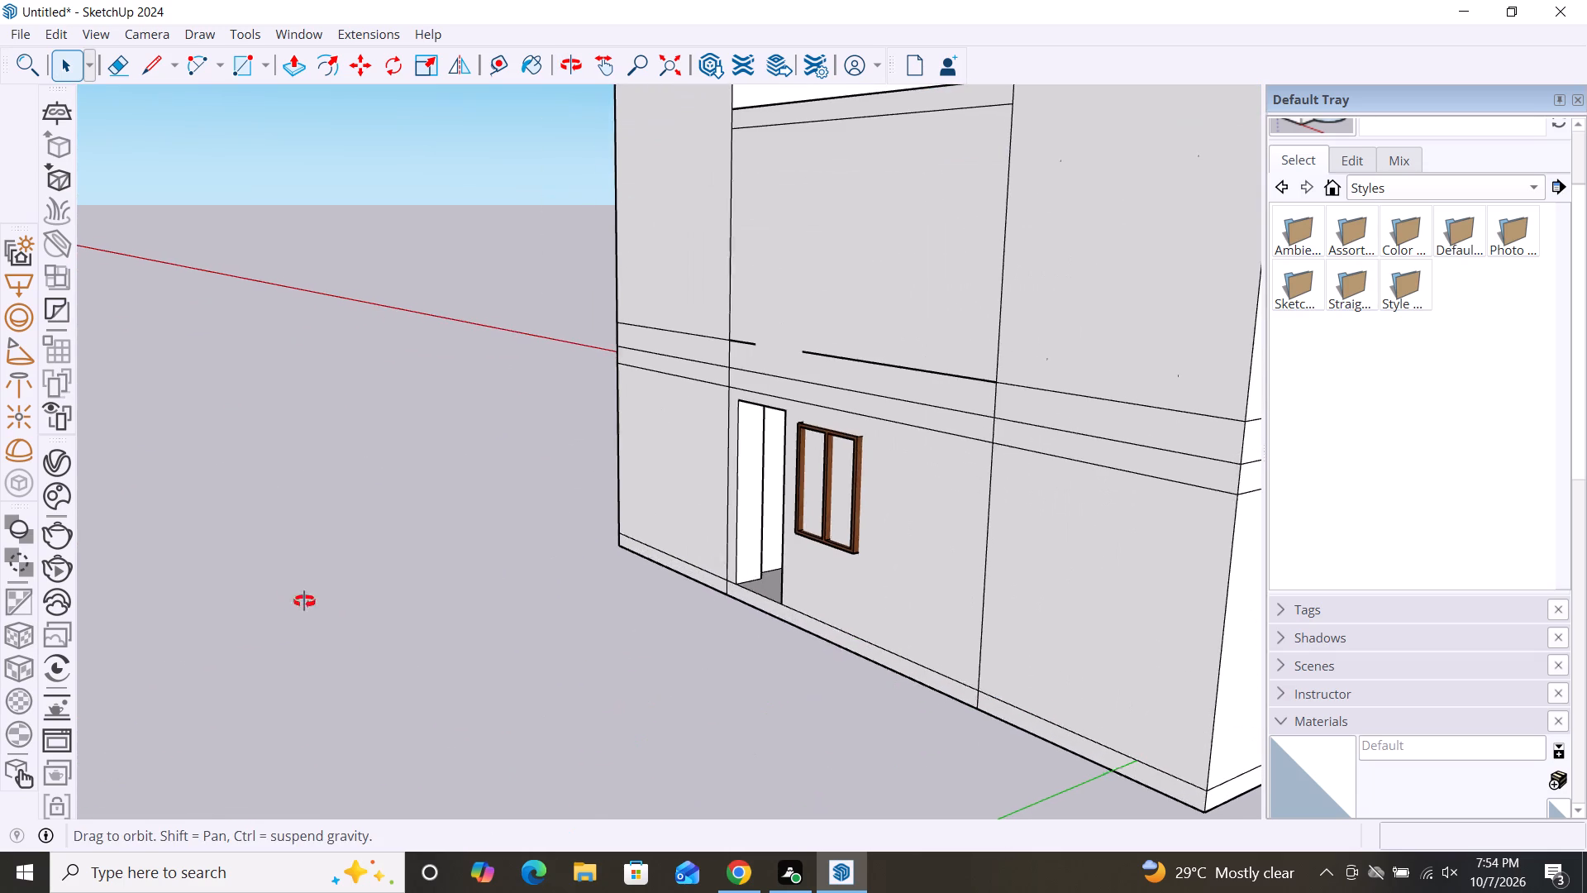
pyautogui.moveTo(304, 601); pyautogui.dragTo(589, 638, button='middle')
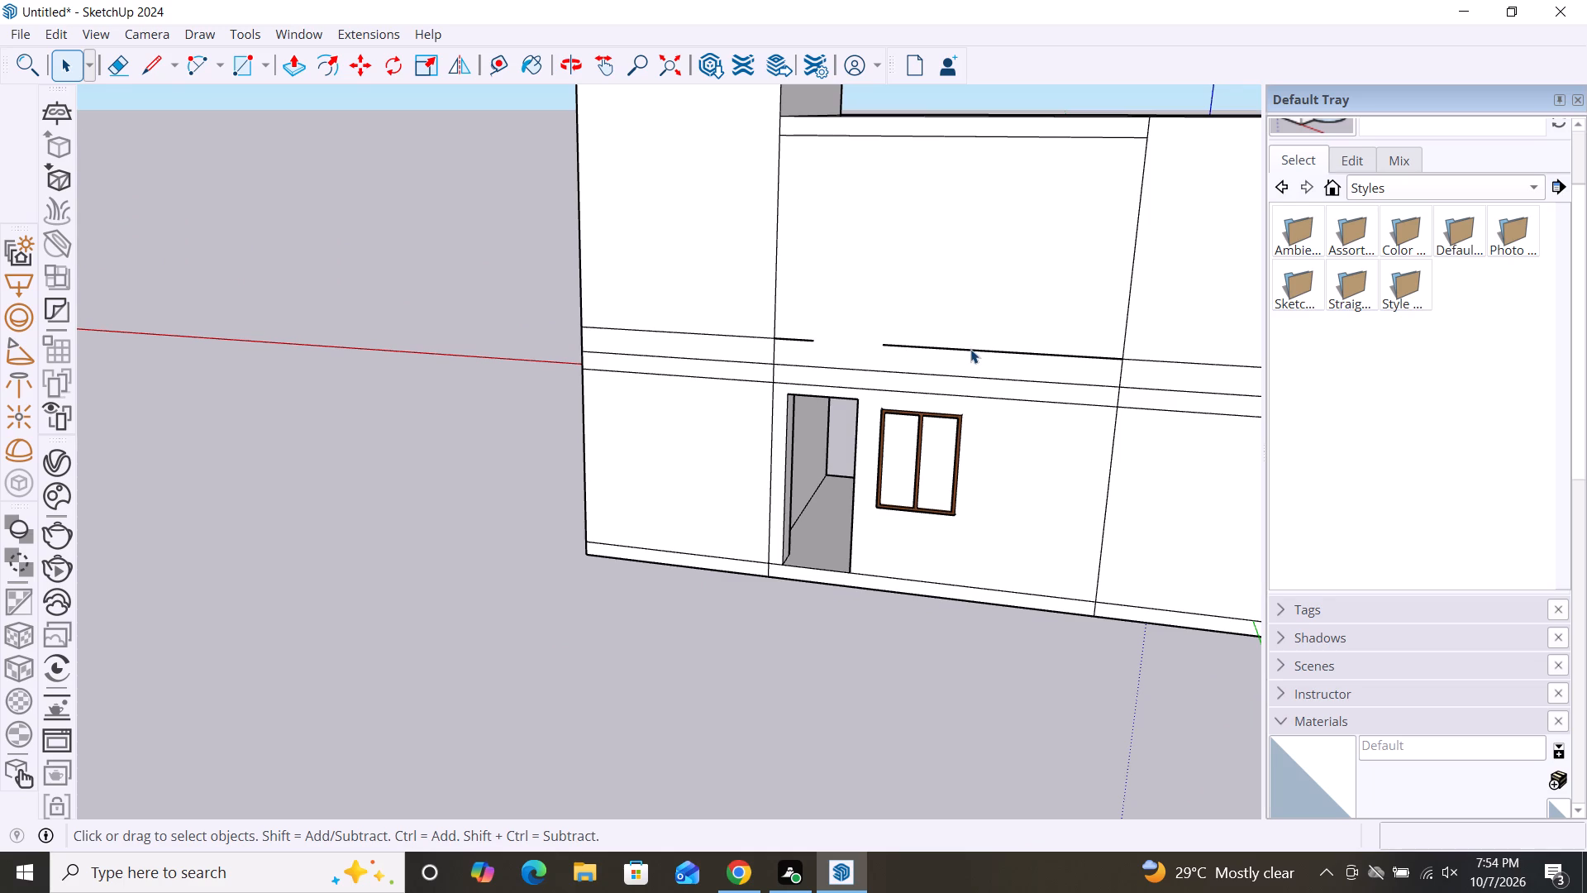
pyautogui.click(970, 349)
pyautogui.press('Delete')
pyautogui.scroll(-3, 793, 485)
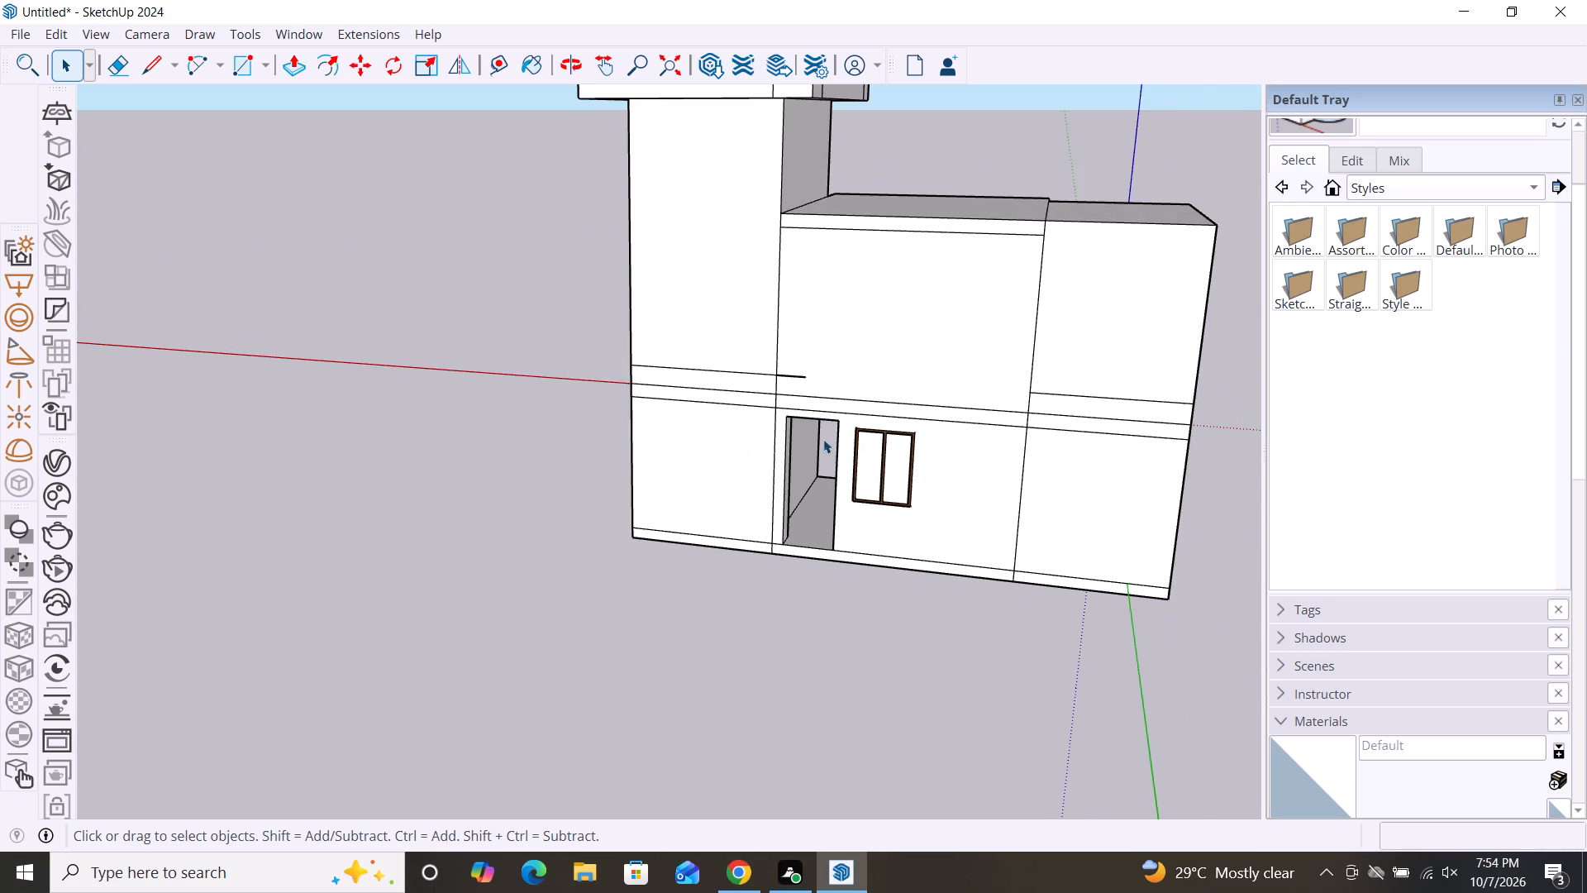
pyautogui.scroll(-6, 967, 466)
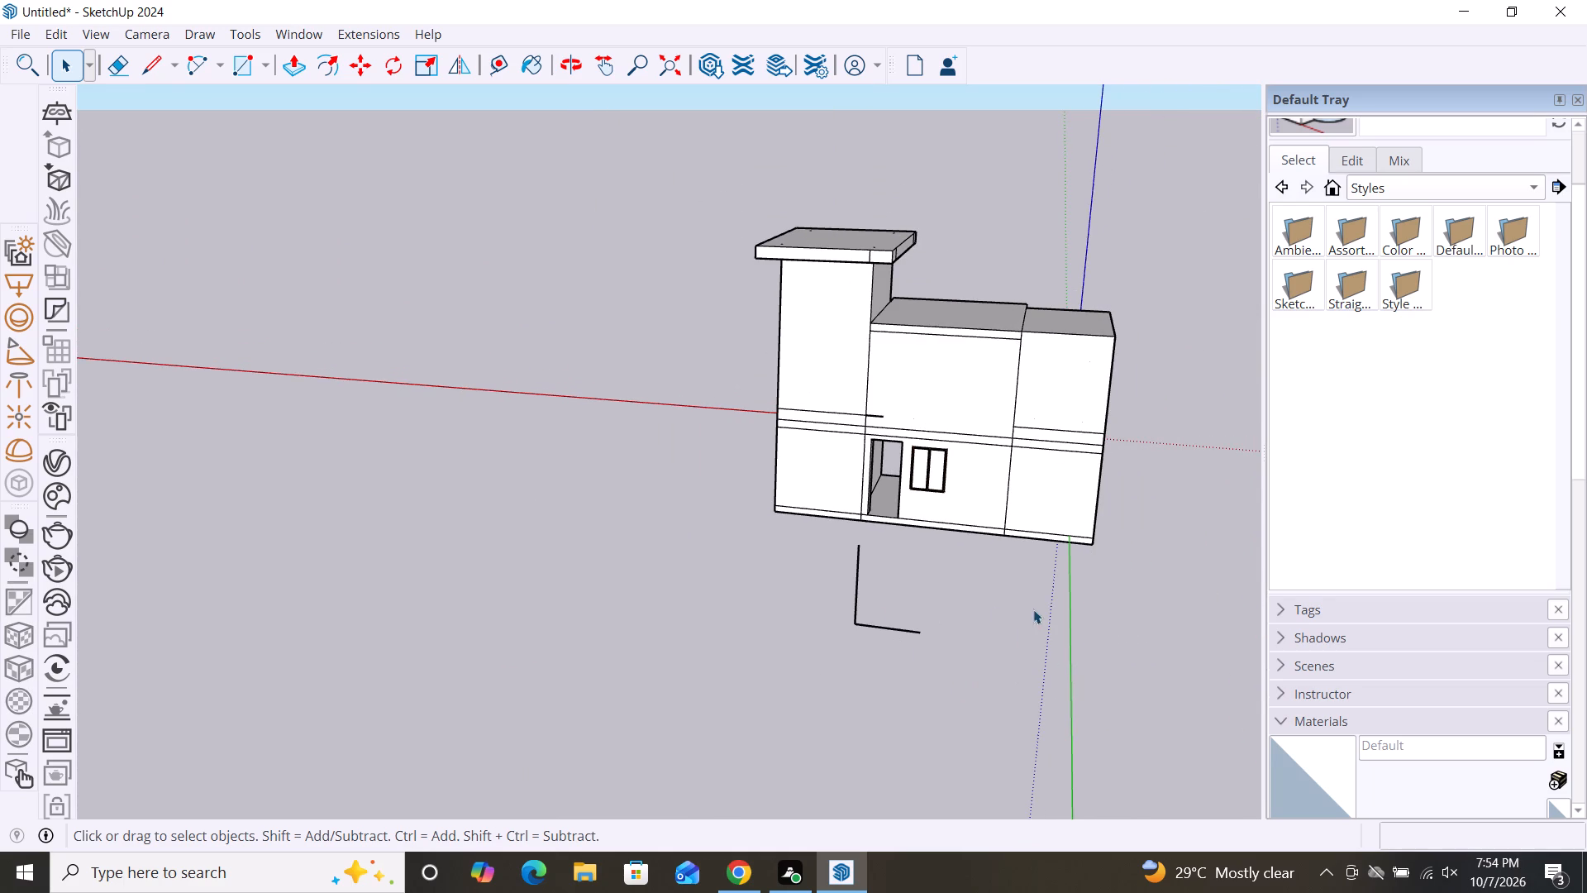
# Delete the loose L-shaped pair of edges lying behind the house using an area selection.
pyautogui.moveTo(963, 599); pyautogui.dragTo(687, 650)
pyautogui.click(713, 627)
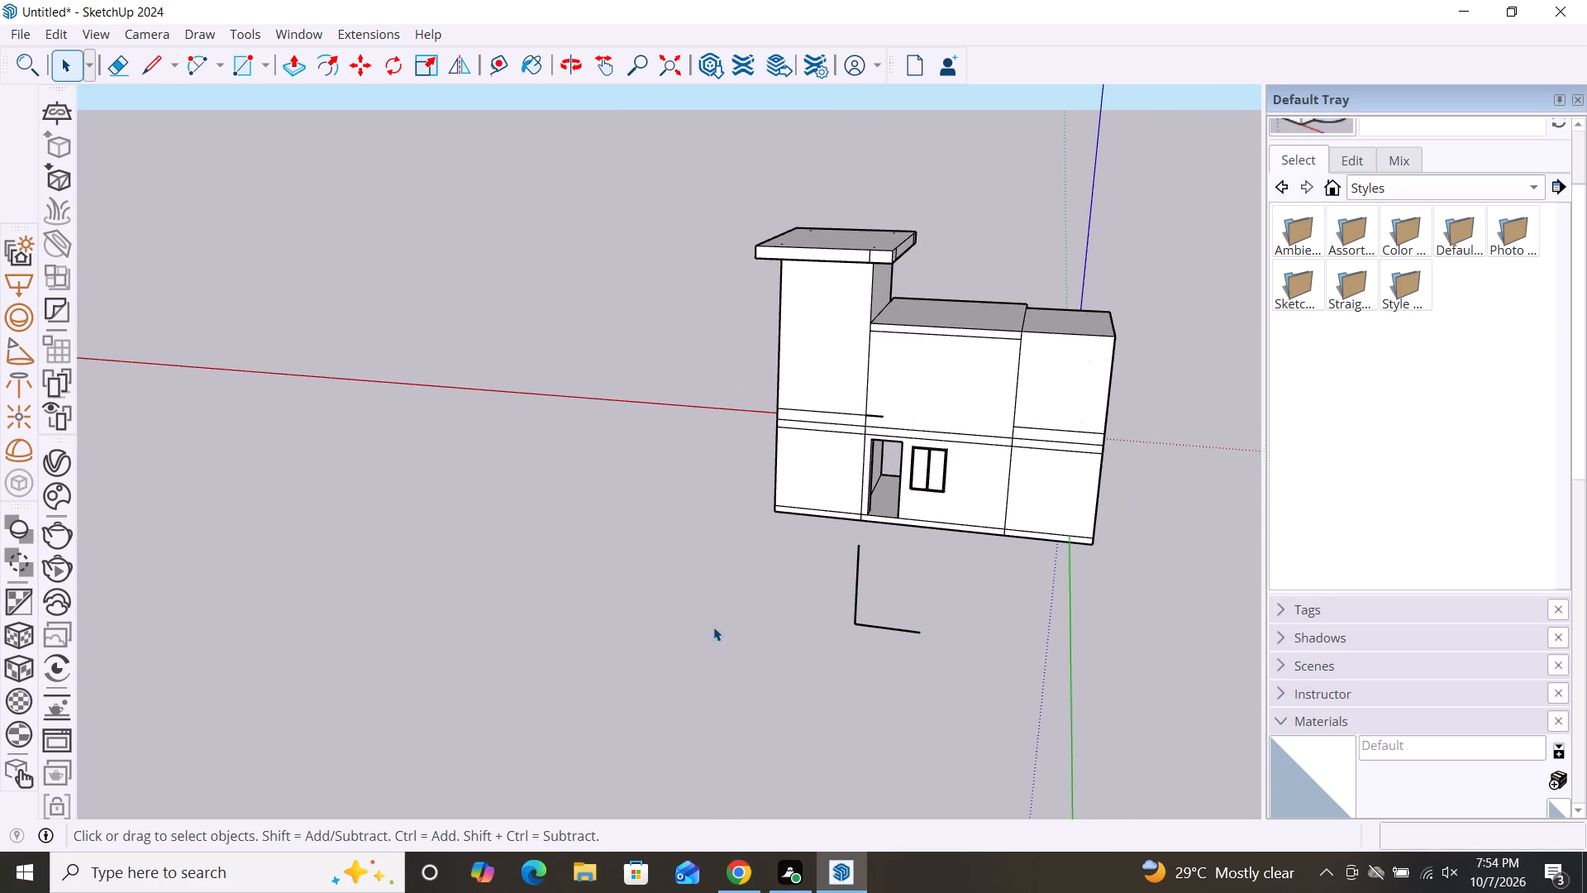
pyautogui.press('Delete')
pyautogui.press('Delete')
pyautogui.moveTo(939, 588); pyautogui.dragTo(912, 604)
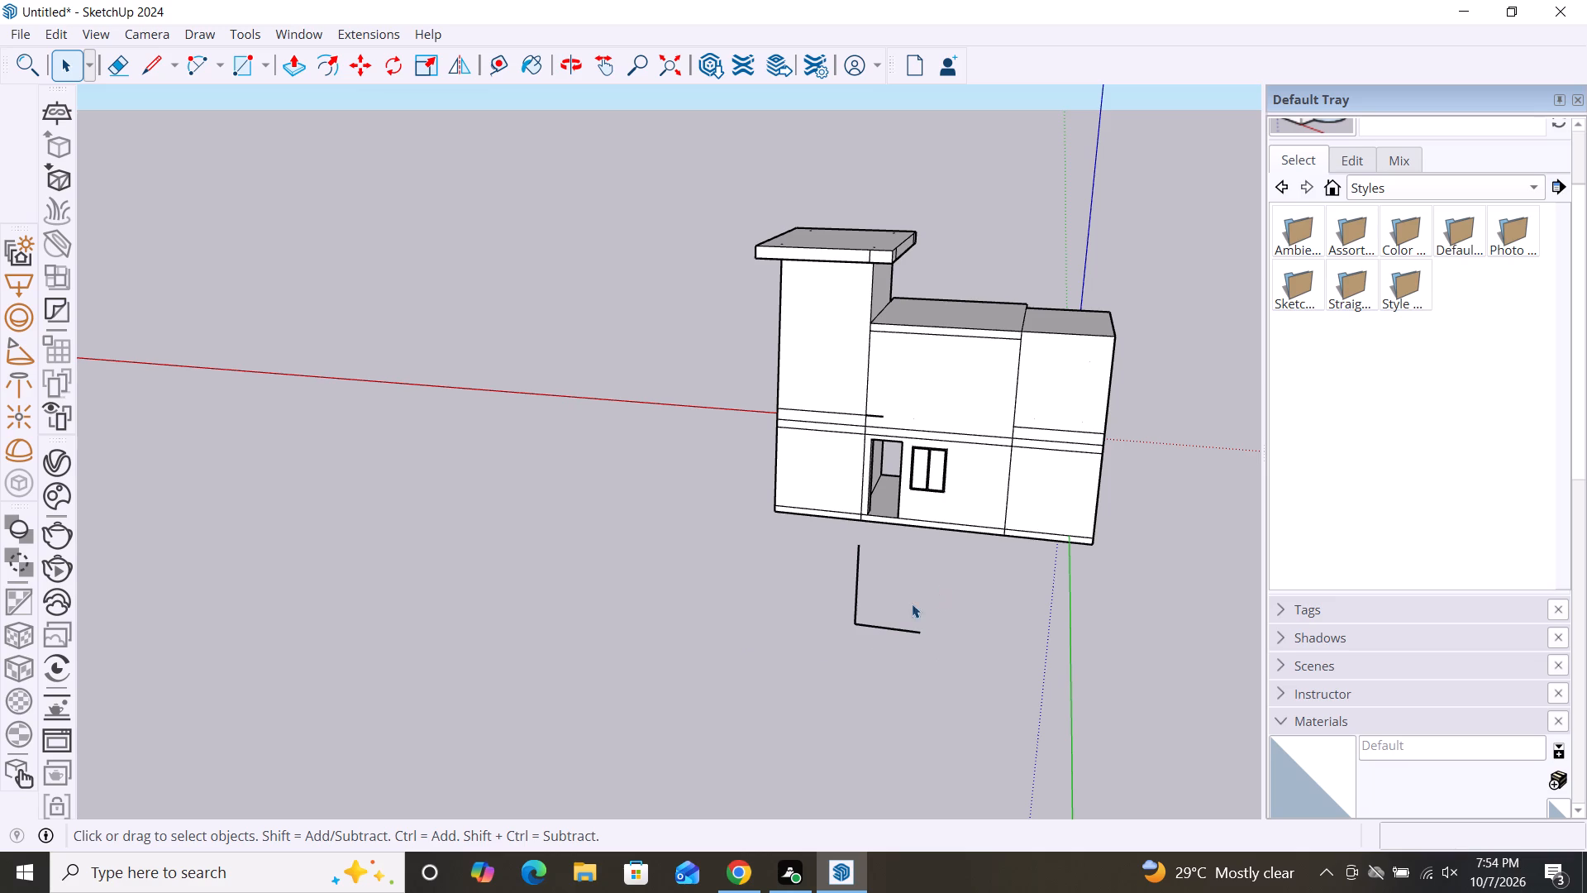
pyautogui.moveTo(912, 604); pyautogui.dragTo(741, 682)
pyautogui.press('Delete')
# Examine the front of the house, closing in on the ground-floor window beside the doorway.
pyautogui.keyDown('alt'); pyautogui.moveTo(1072, 658); pyautogui.dragTo(284, 519, button='middle'); pyautogui.keyUp('alt')
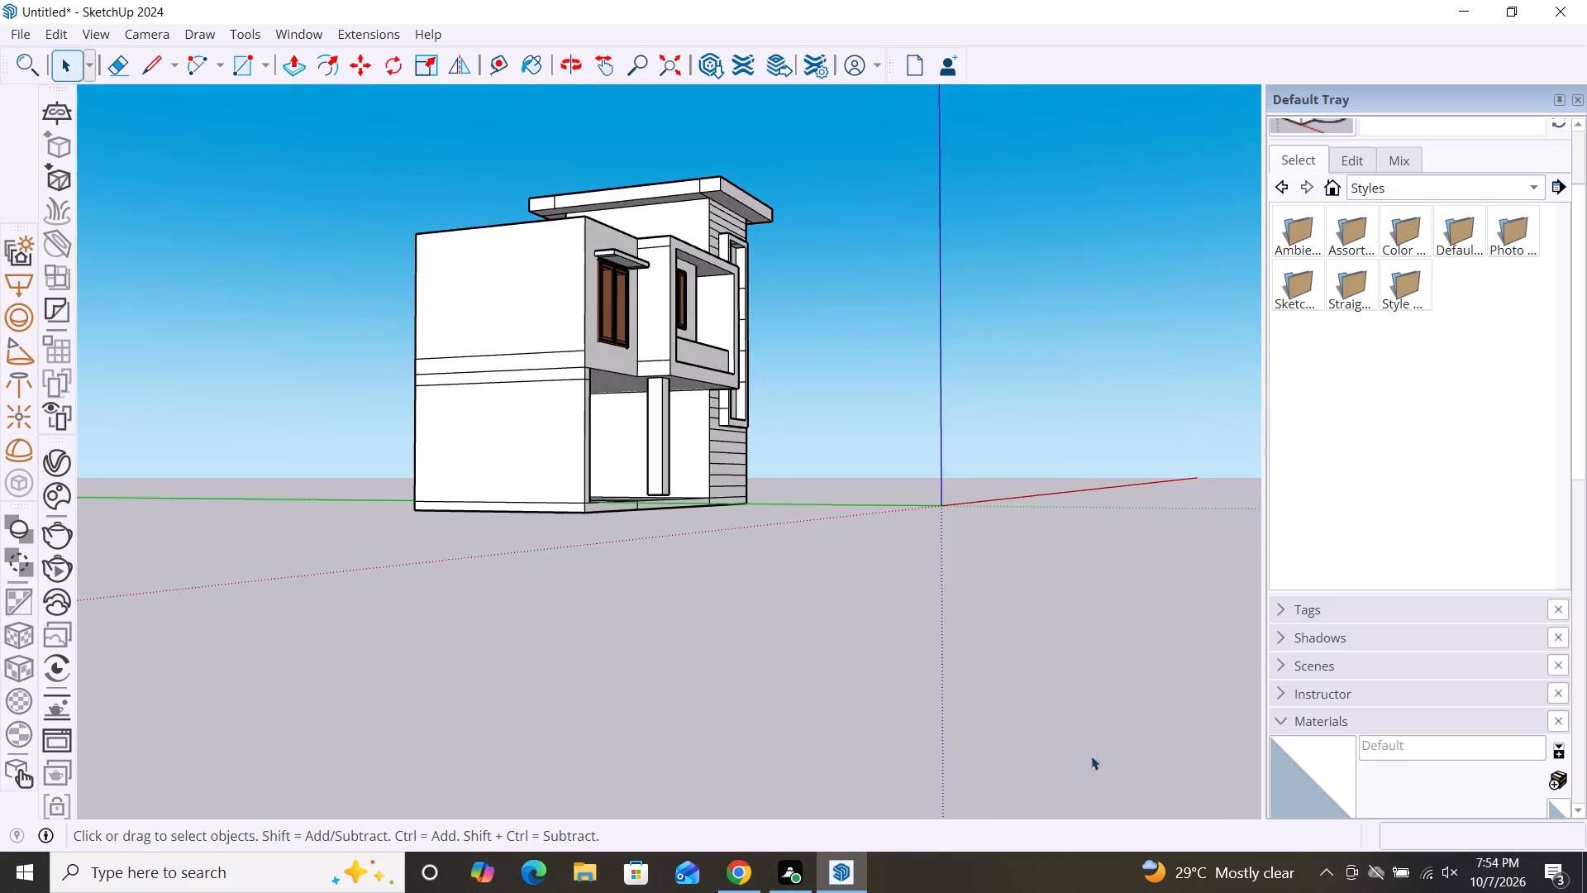
pyautogui.keyDown('alt'); pyautogui.moveTo(1103, 762); pyautogui.dragTo(435, 727, button='middle'); pyautogui.keyUp('alt')
pyautogui.scroll(-3, 839, 557)
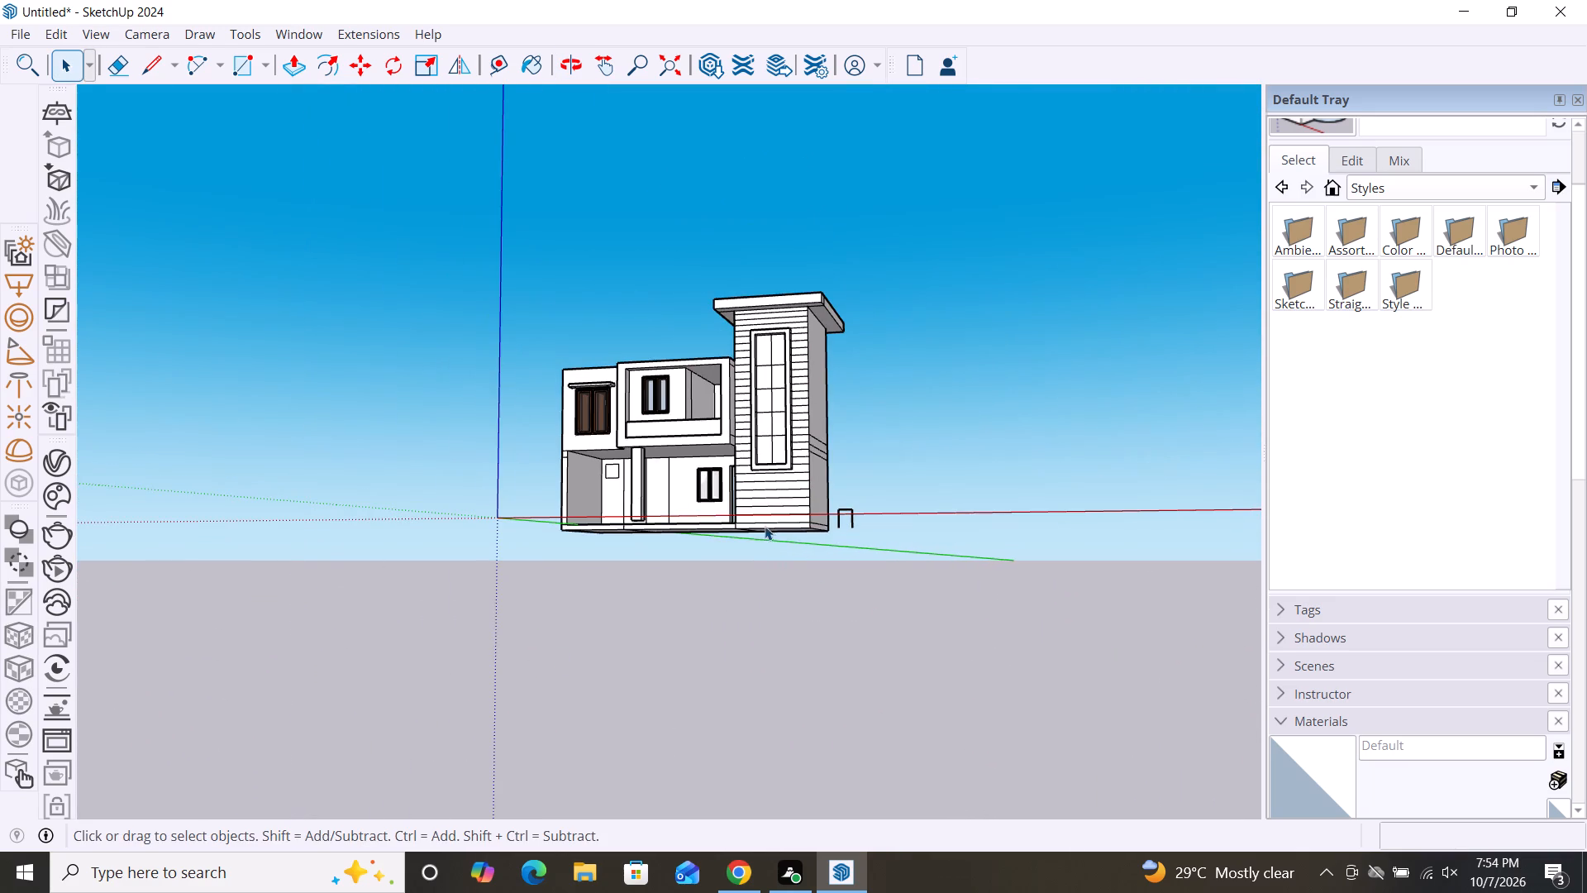
pyautogui.keyDown('alt'); pyautogui.moveTo(761, 537); pyautogui.dragTo(931, 680, button='middle'); pyautogui.keyUp('alt')
pyautogui.scroll(4, 674, 499)
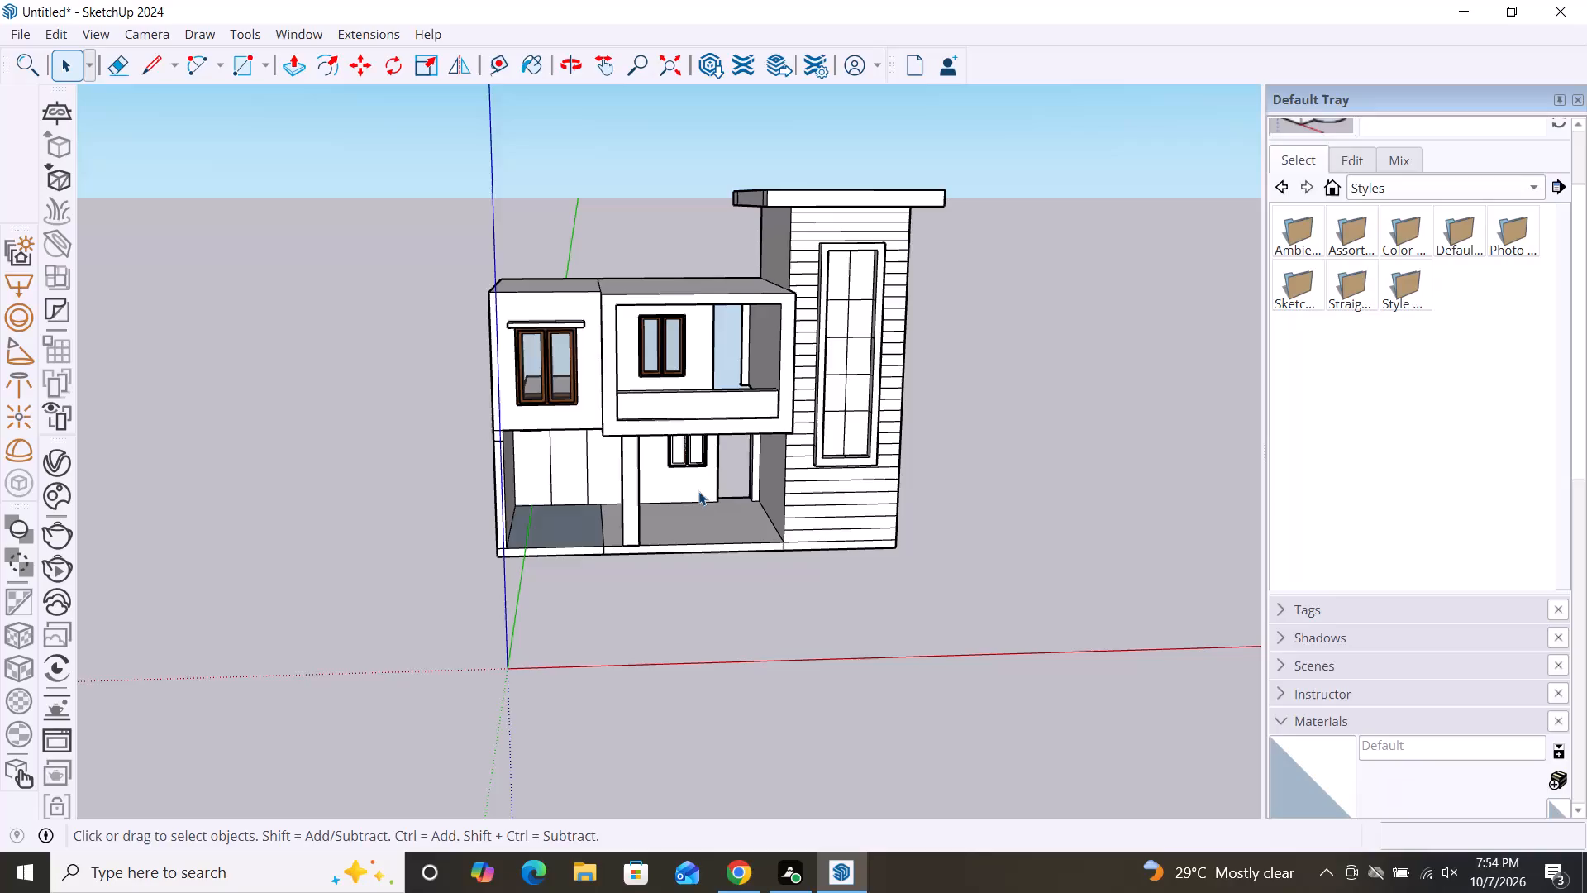
pyautogui.scroll(-2, 708, 498)
pyautogui.moveTo(712, 502); pyautogui.dragTo(684, 403, button='middle')
pyautogui.scroll(7, 686, 433)
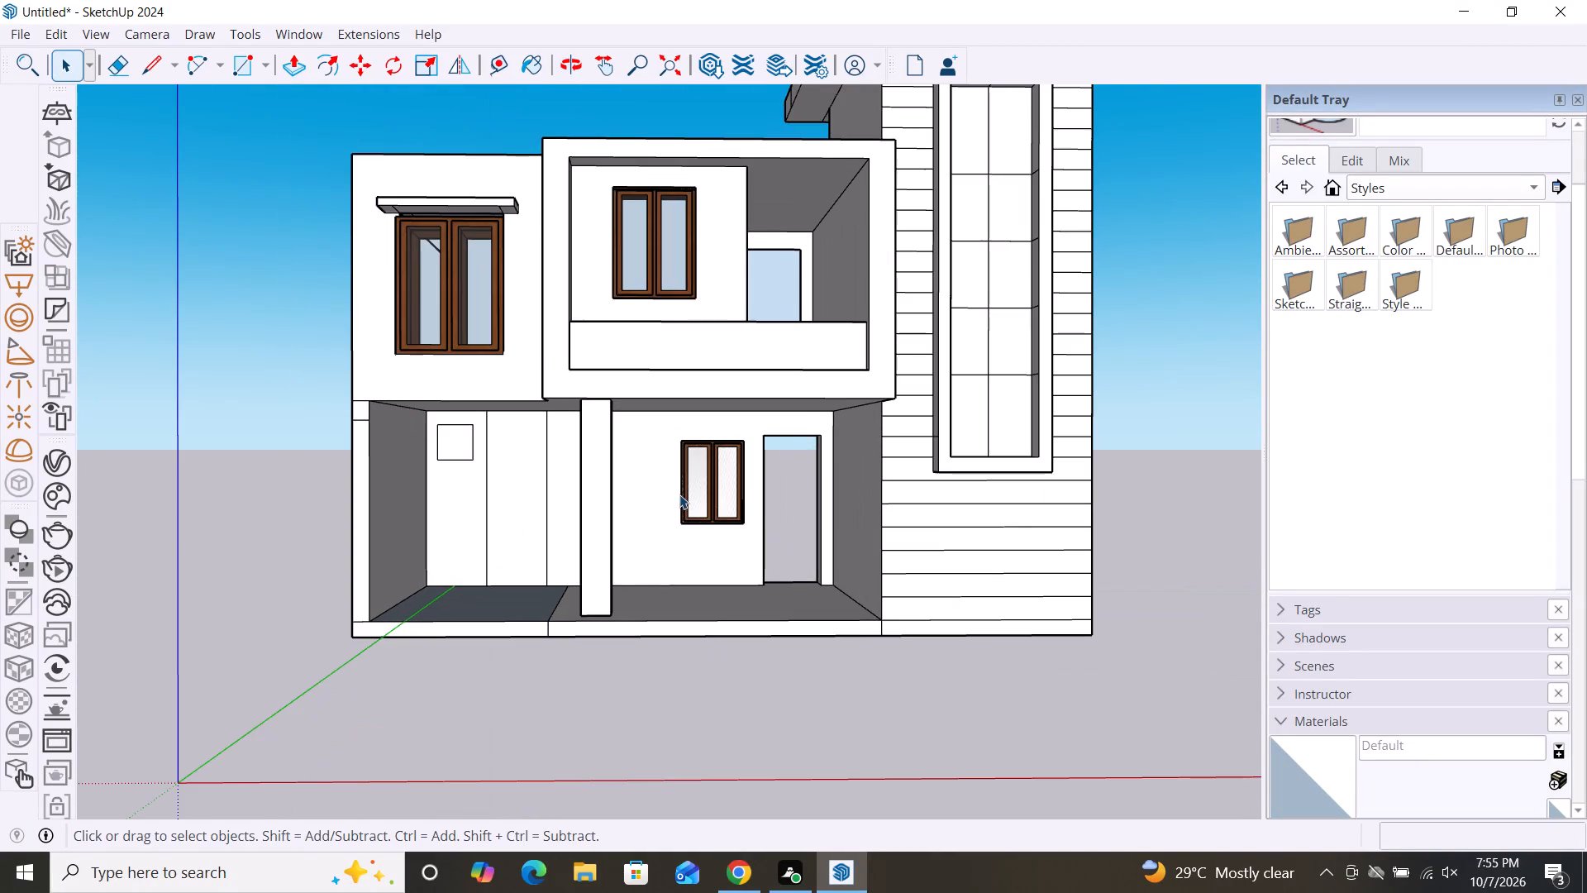
pyautogui.scroll(-2, 679, 494)
pyautogui.scroll(10, 717, 497)
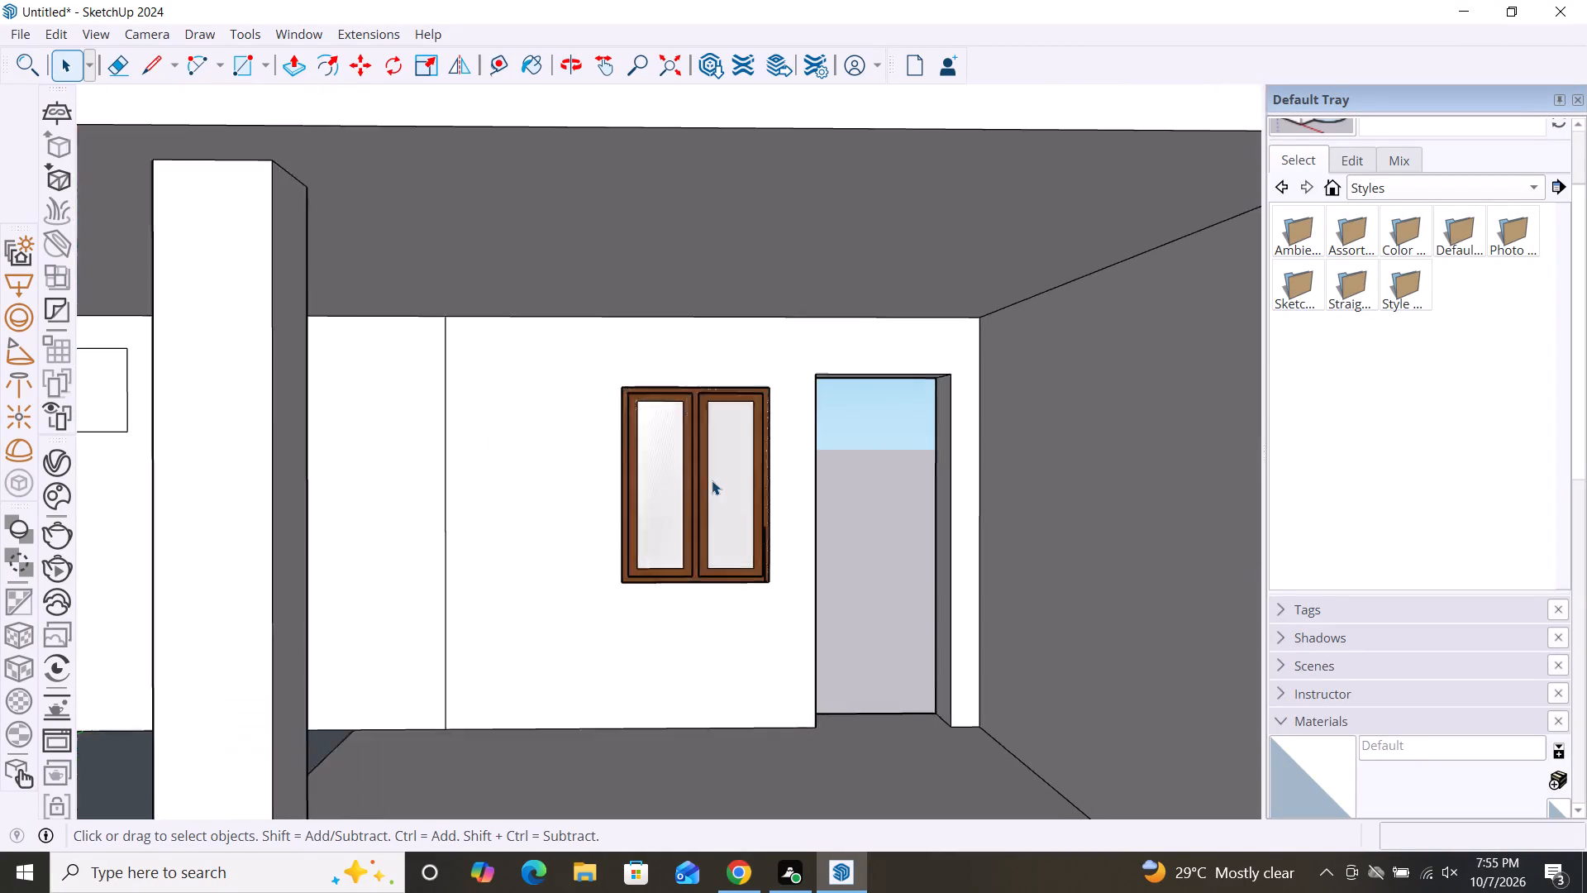
pyautogui.scroll(2, 712, 480)
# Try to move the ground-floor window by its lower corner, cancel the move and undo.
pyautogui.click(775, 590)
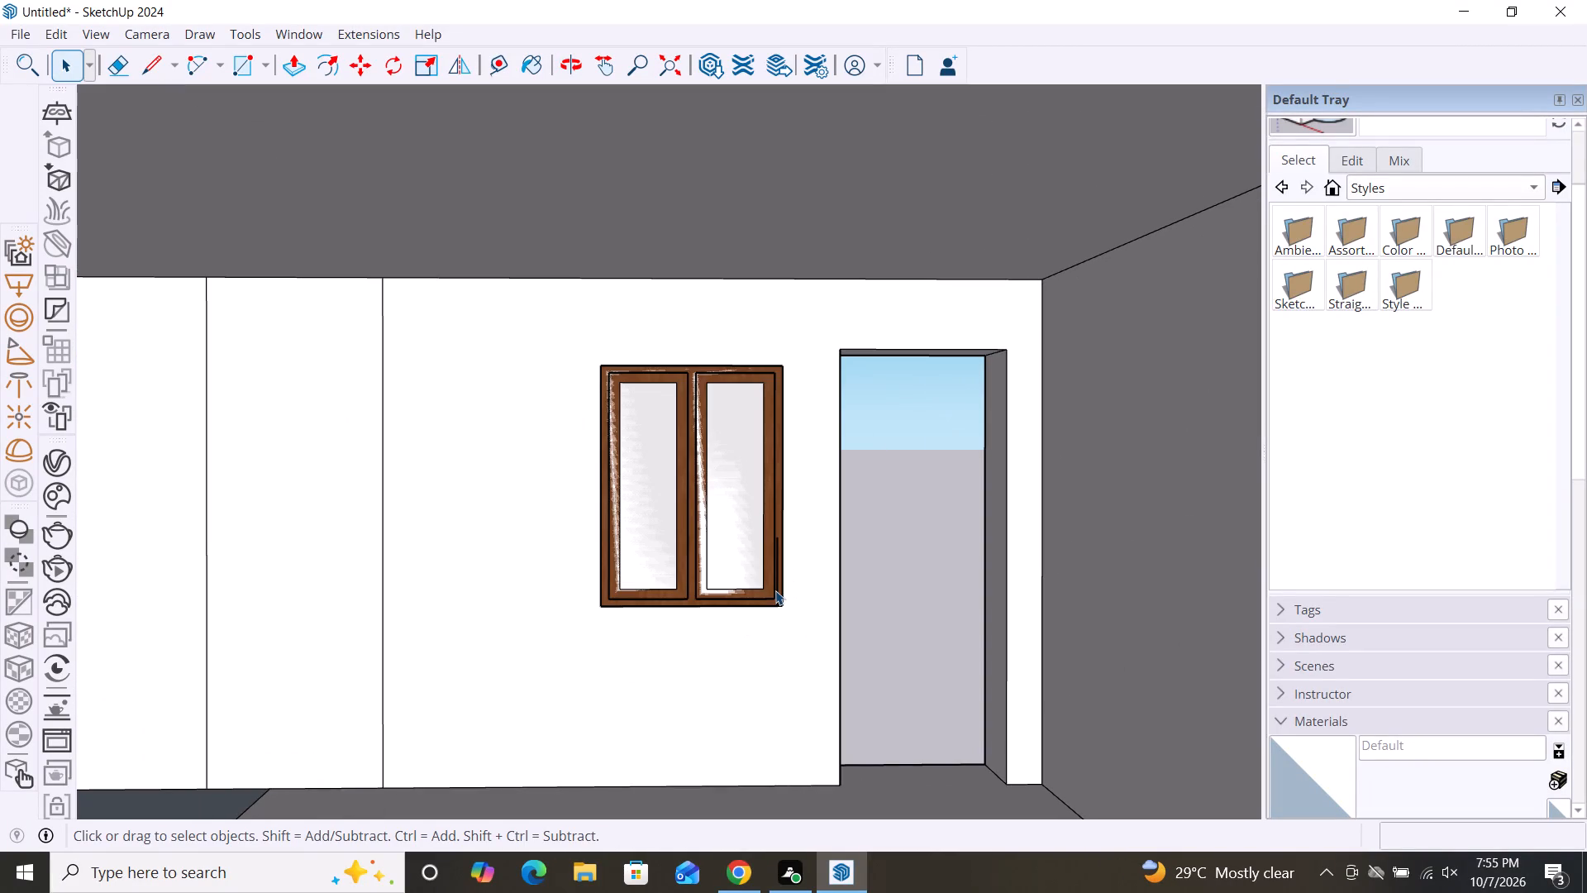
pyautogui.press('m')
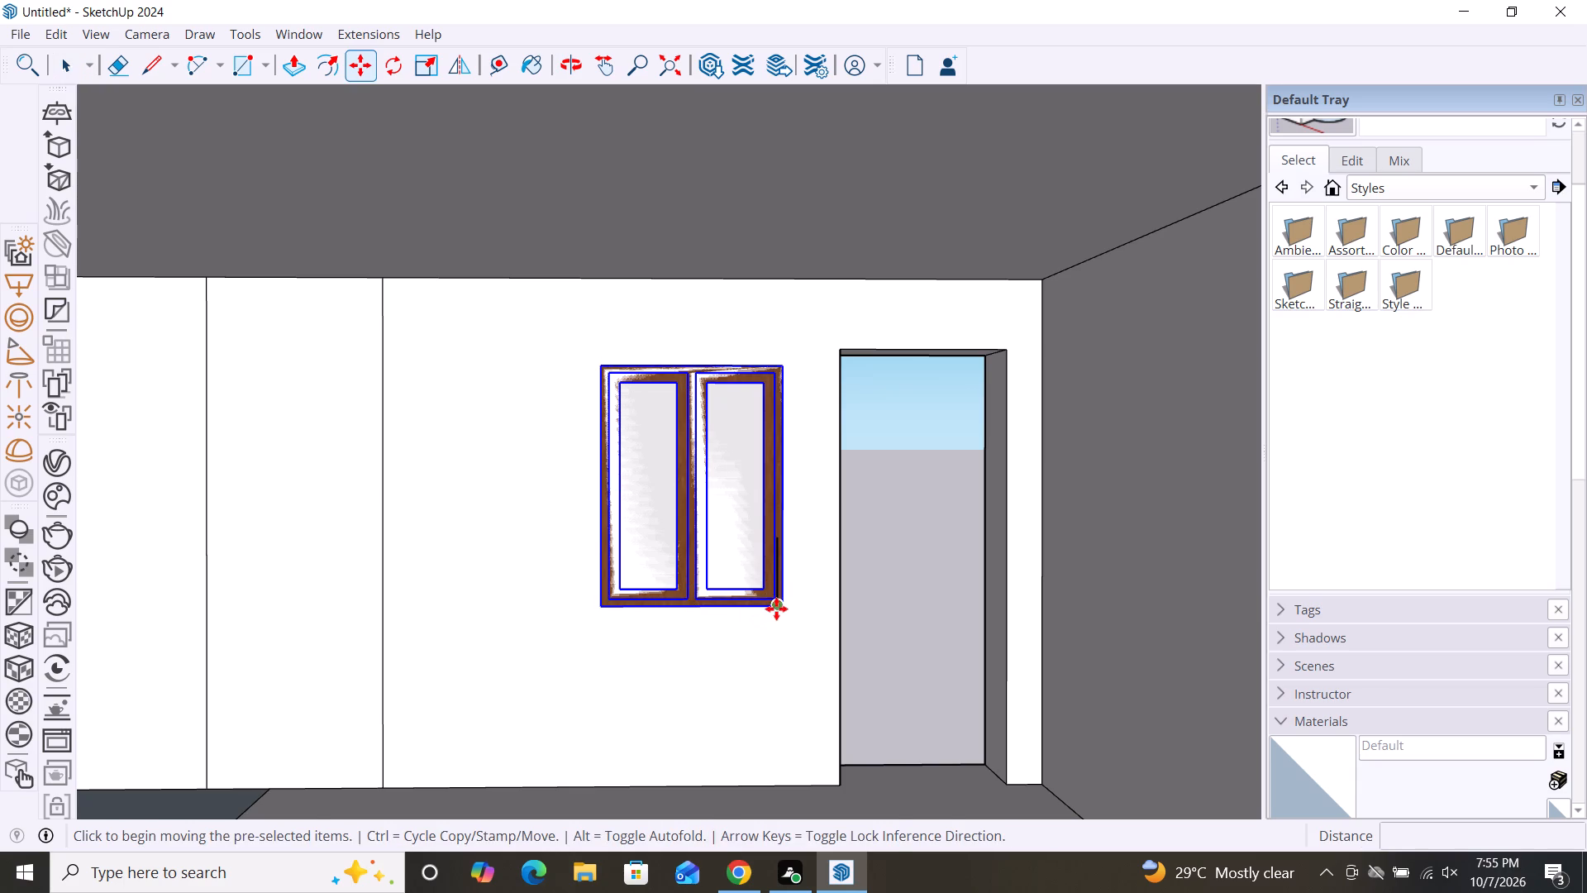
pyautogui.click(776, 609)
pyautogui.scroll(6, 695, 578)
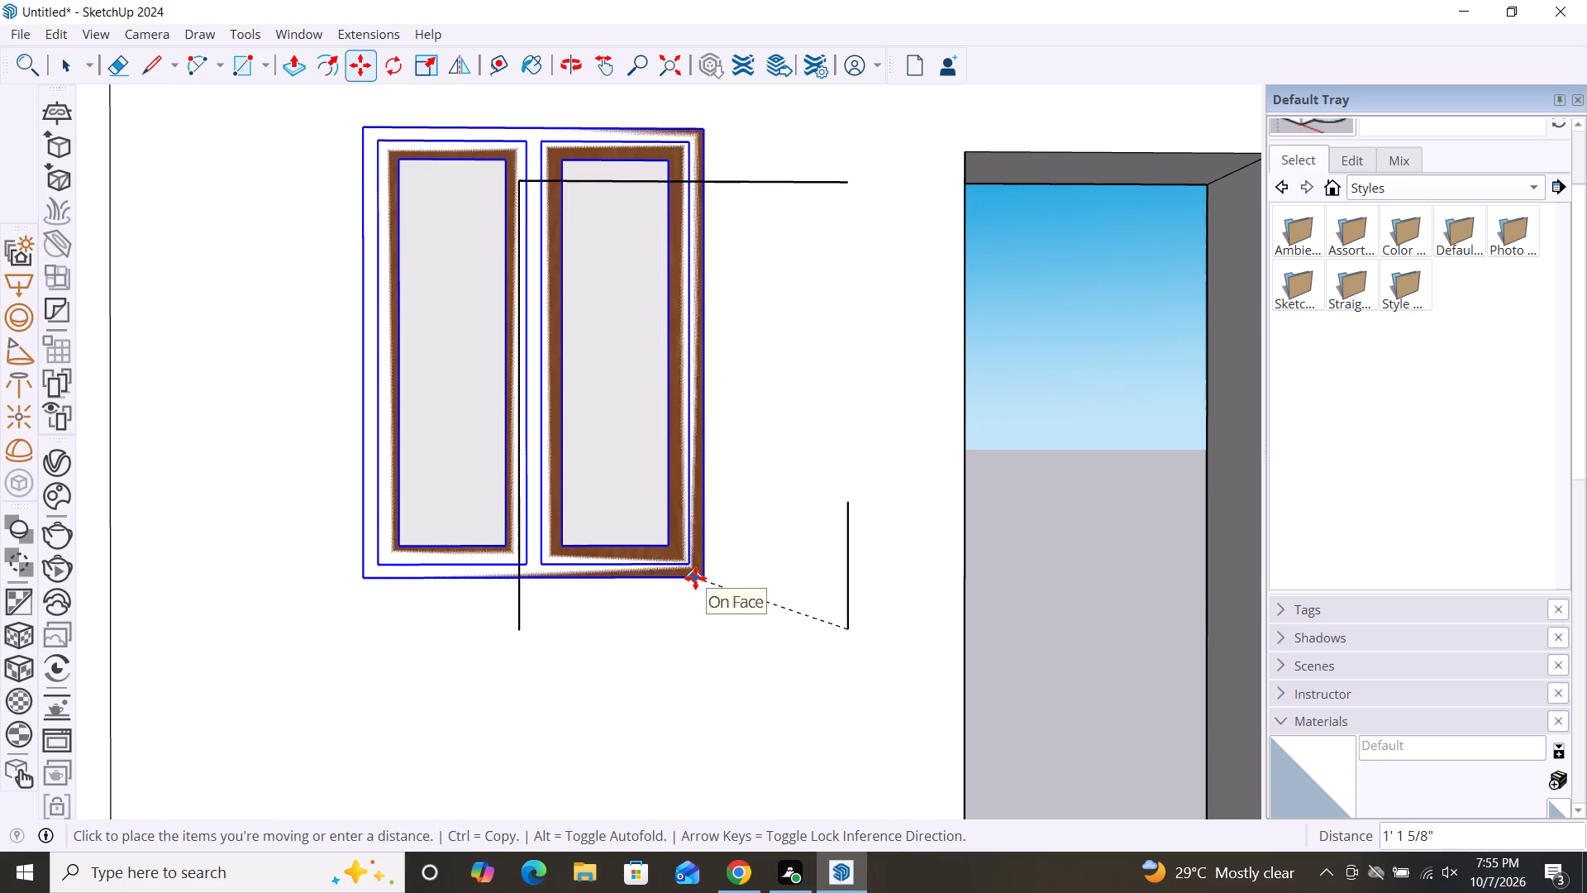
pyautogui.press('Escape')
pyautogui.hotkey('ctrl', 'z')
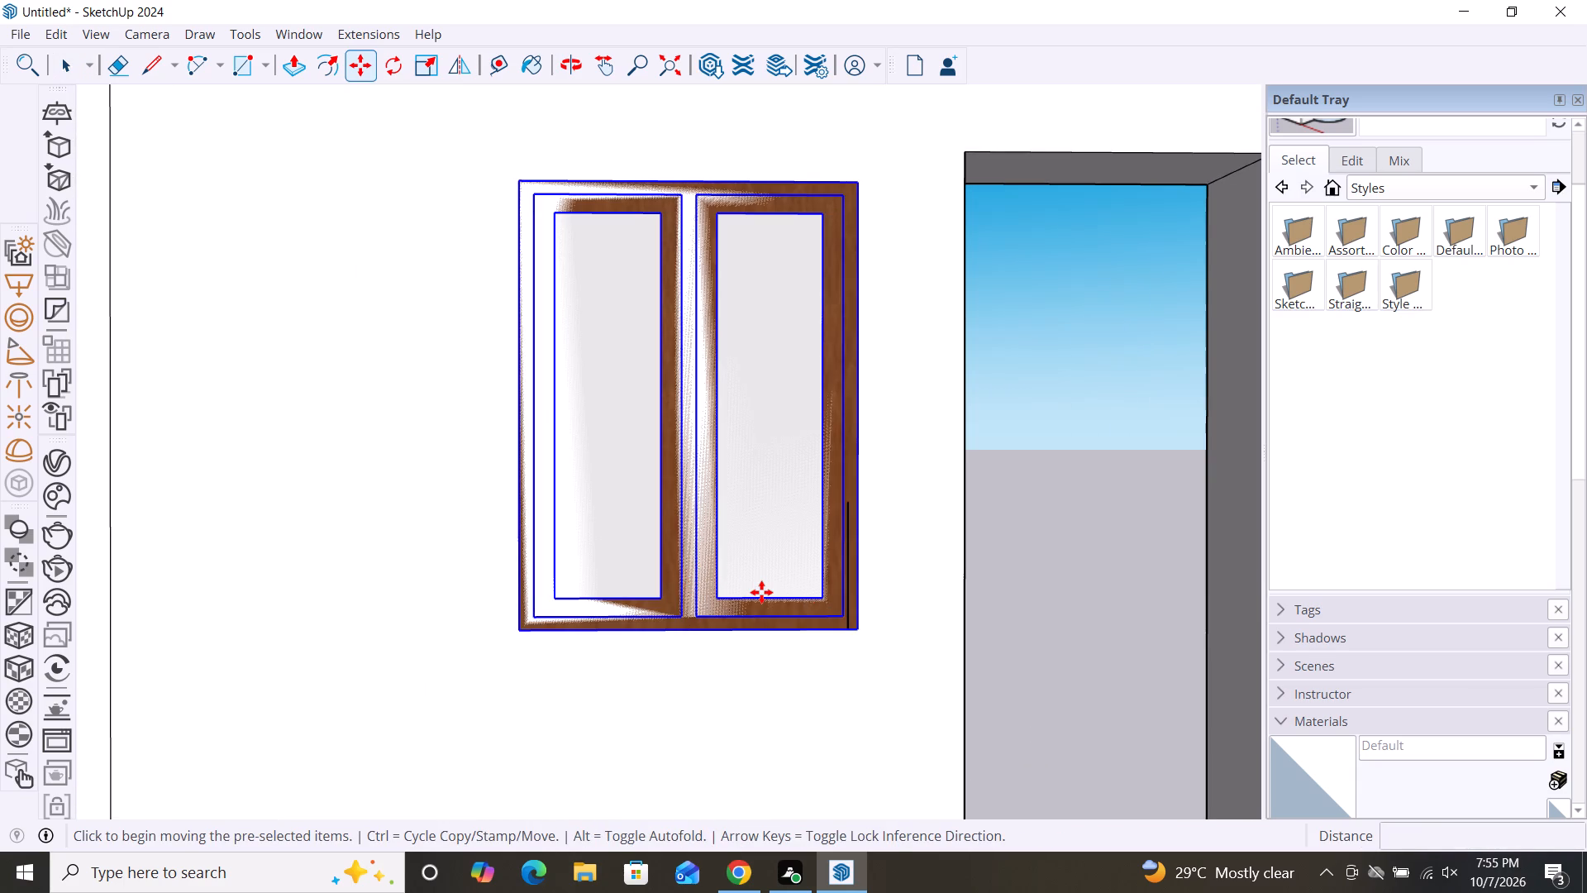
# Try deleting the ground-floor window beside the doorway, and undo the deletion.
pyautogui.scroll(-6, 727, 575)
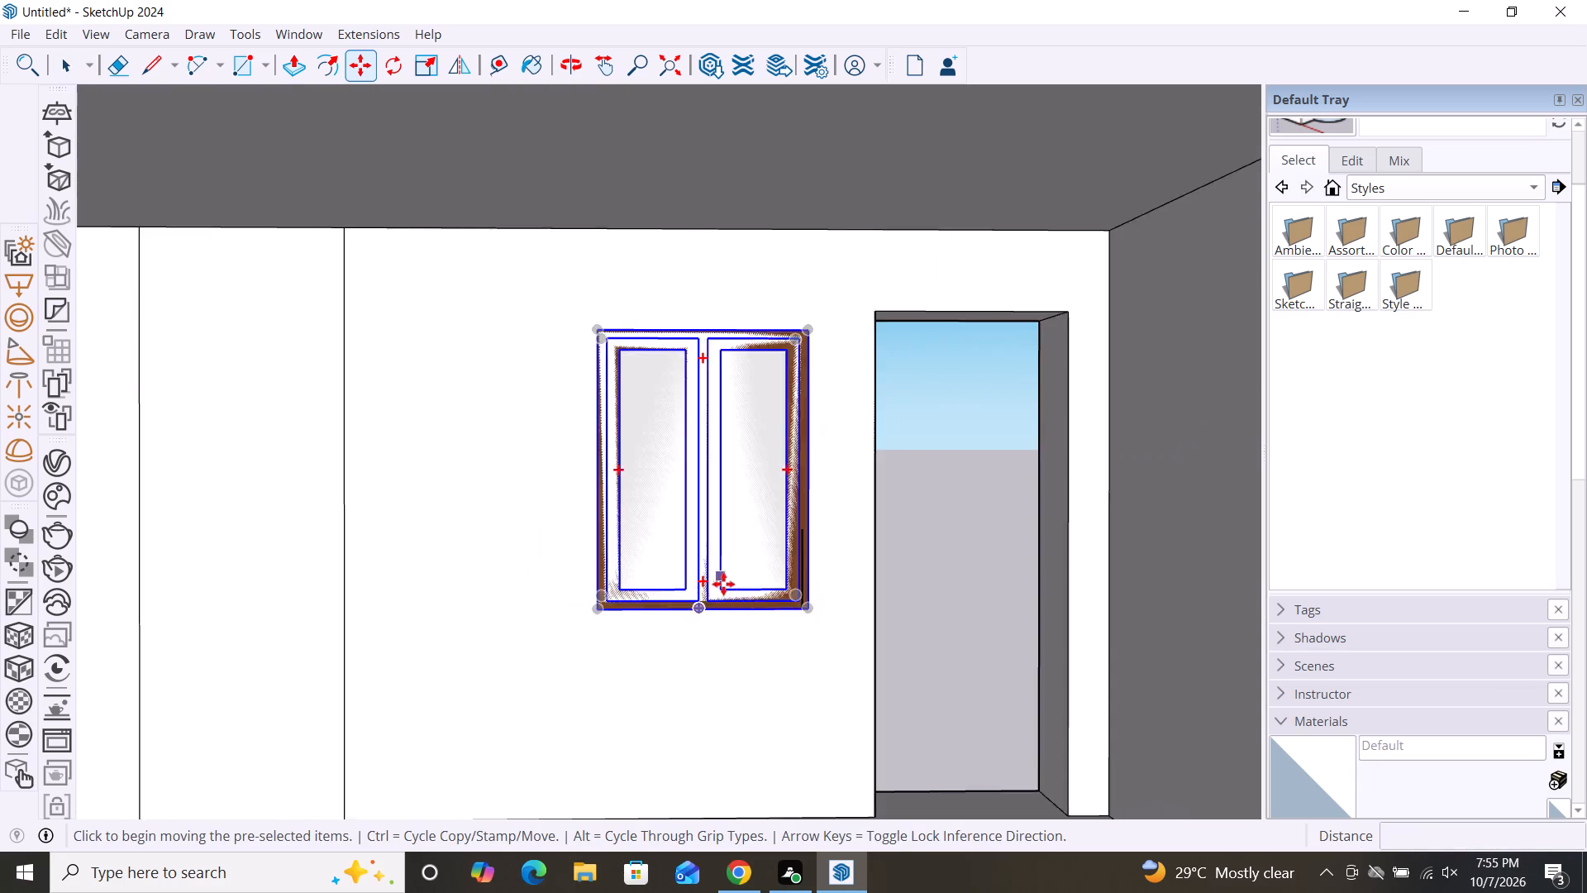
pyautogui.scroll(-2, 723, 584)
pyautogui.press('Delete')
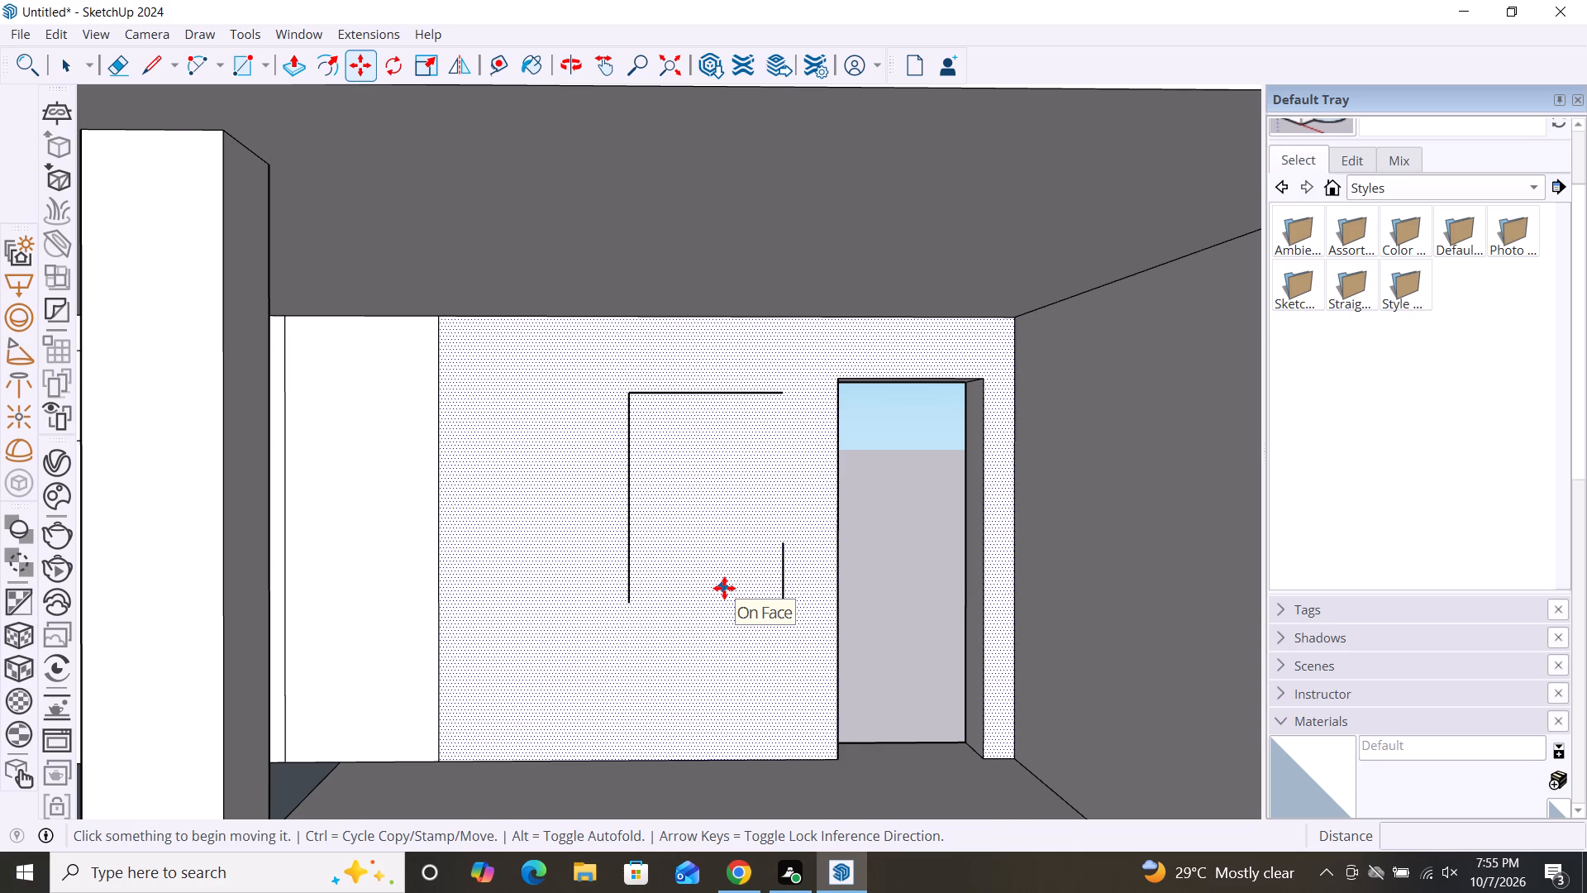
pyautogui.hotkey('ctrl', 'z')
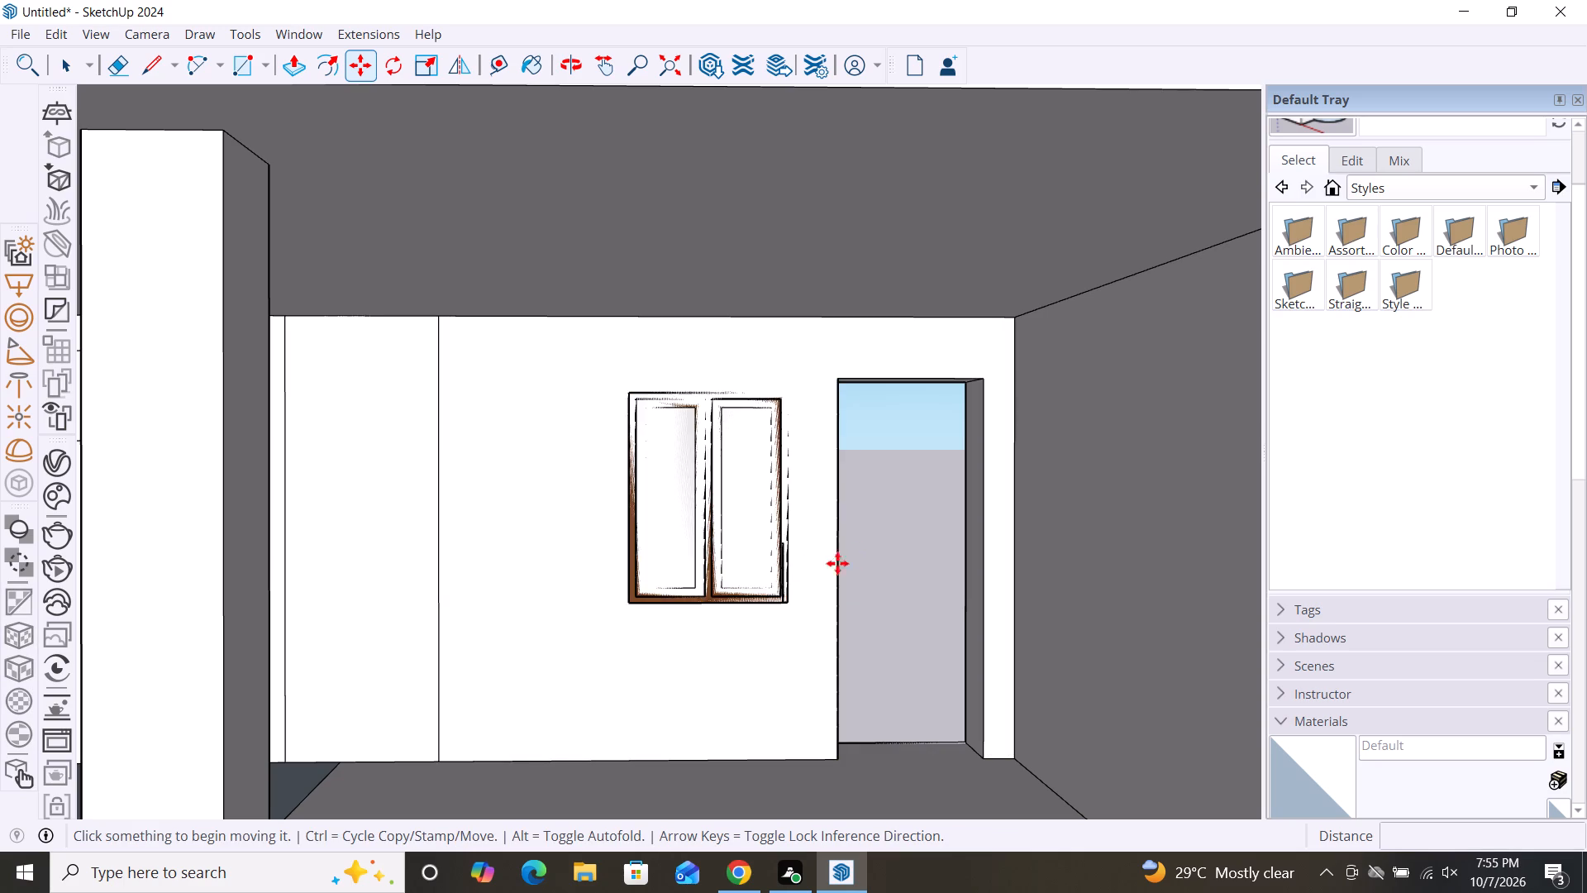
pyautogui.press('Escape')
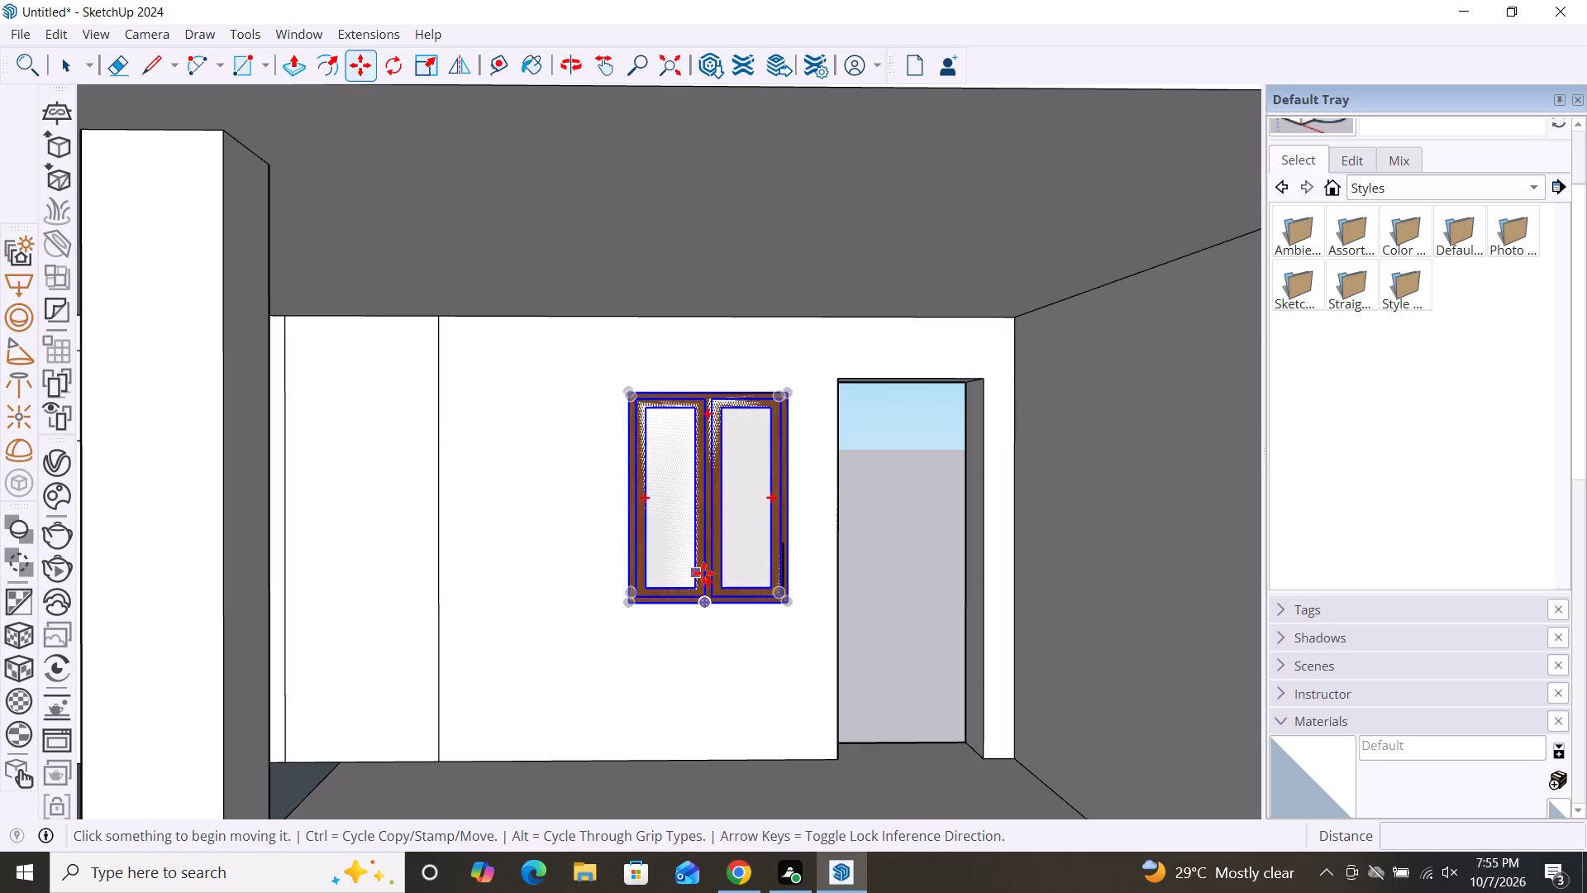
# Move the ground-floor window so its upper-left corner meets the matching corner of the edge outline on the wall.
pyautogui.click(784, 599)
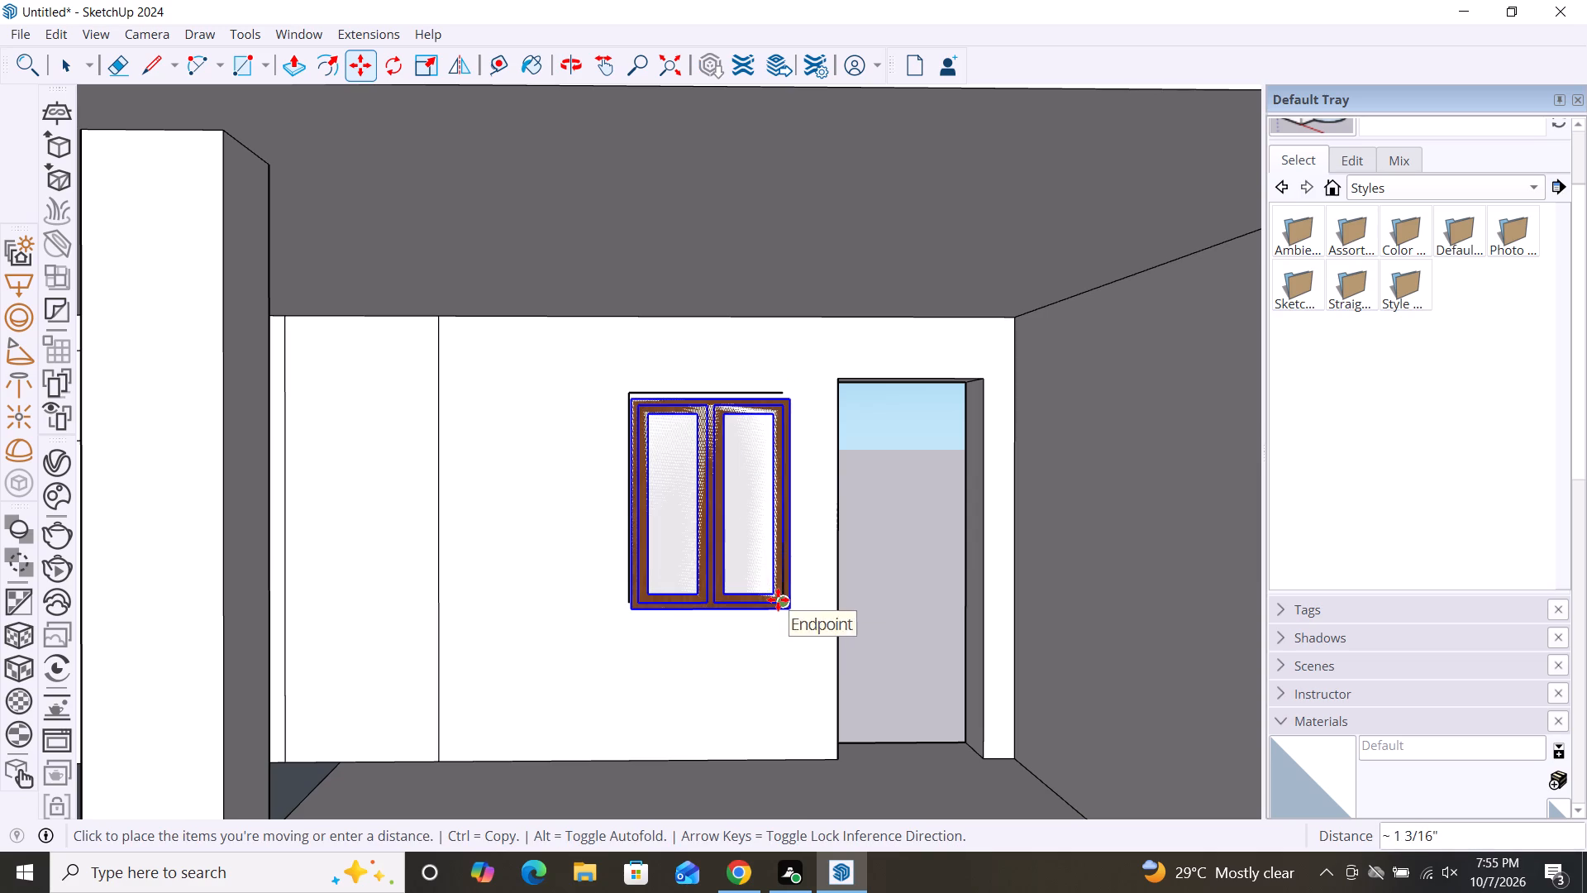
pyautogui.click(778, 599)
pyautogui.press('Escape')
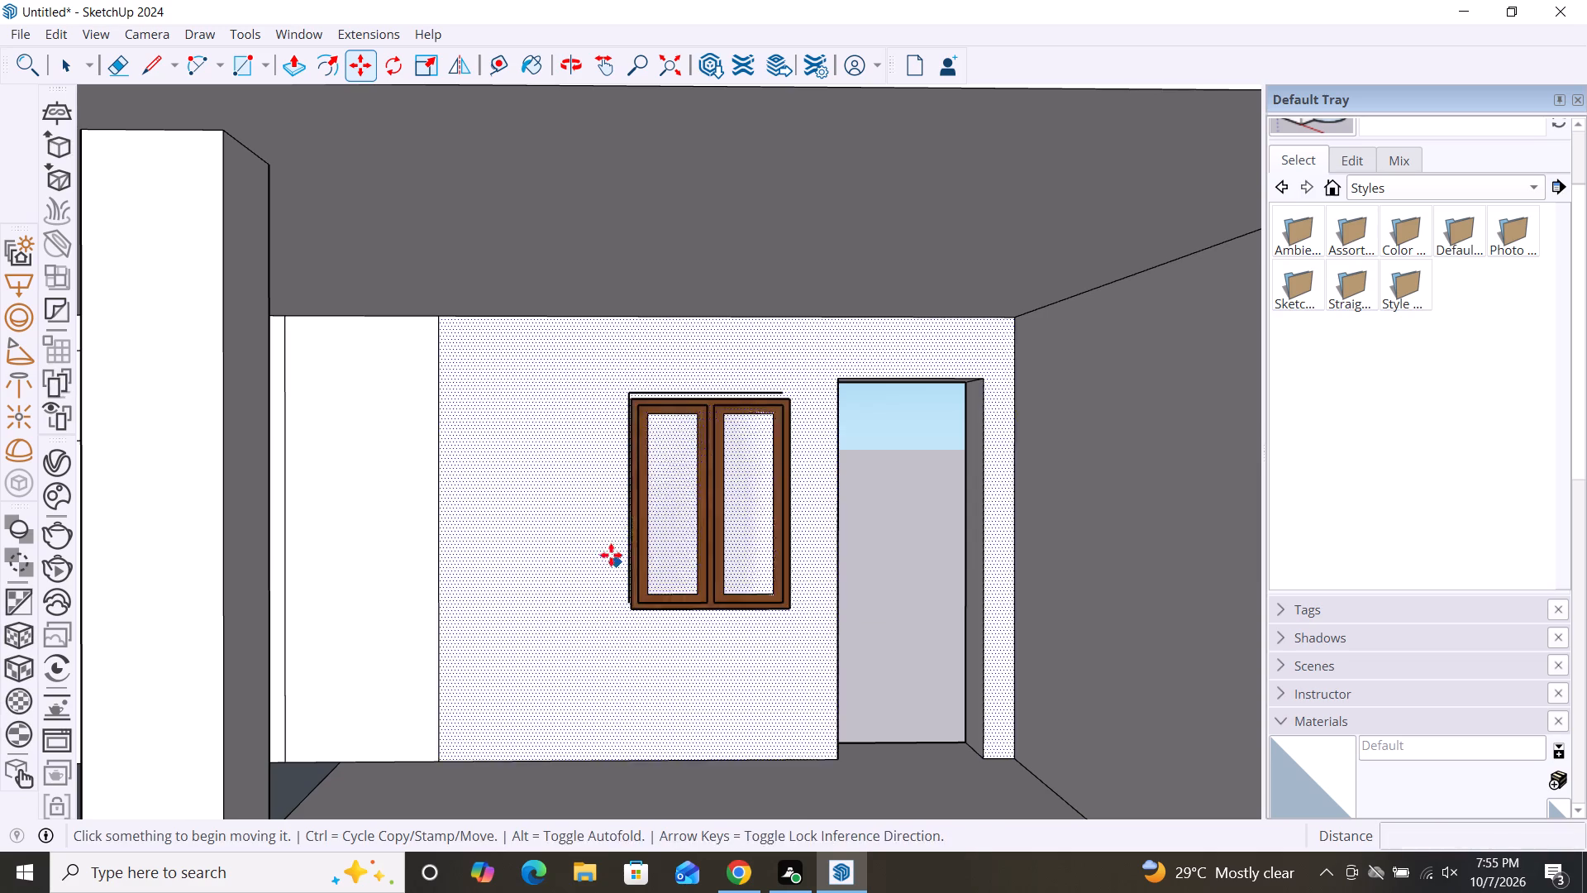
pyautogui.scroll(13, 623, 408)
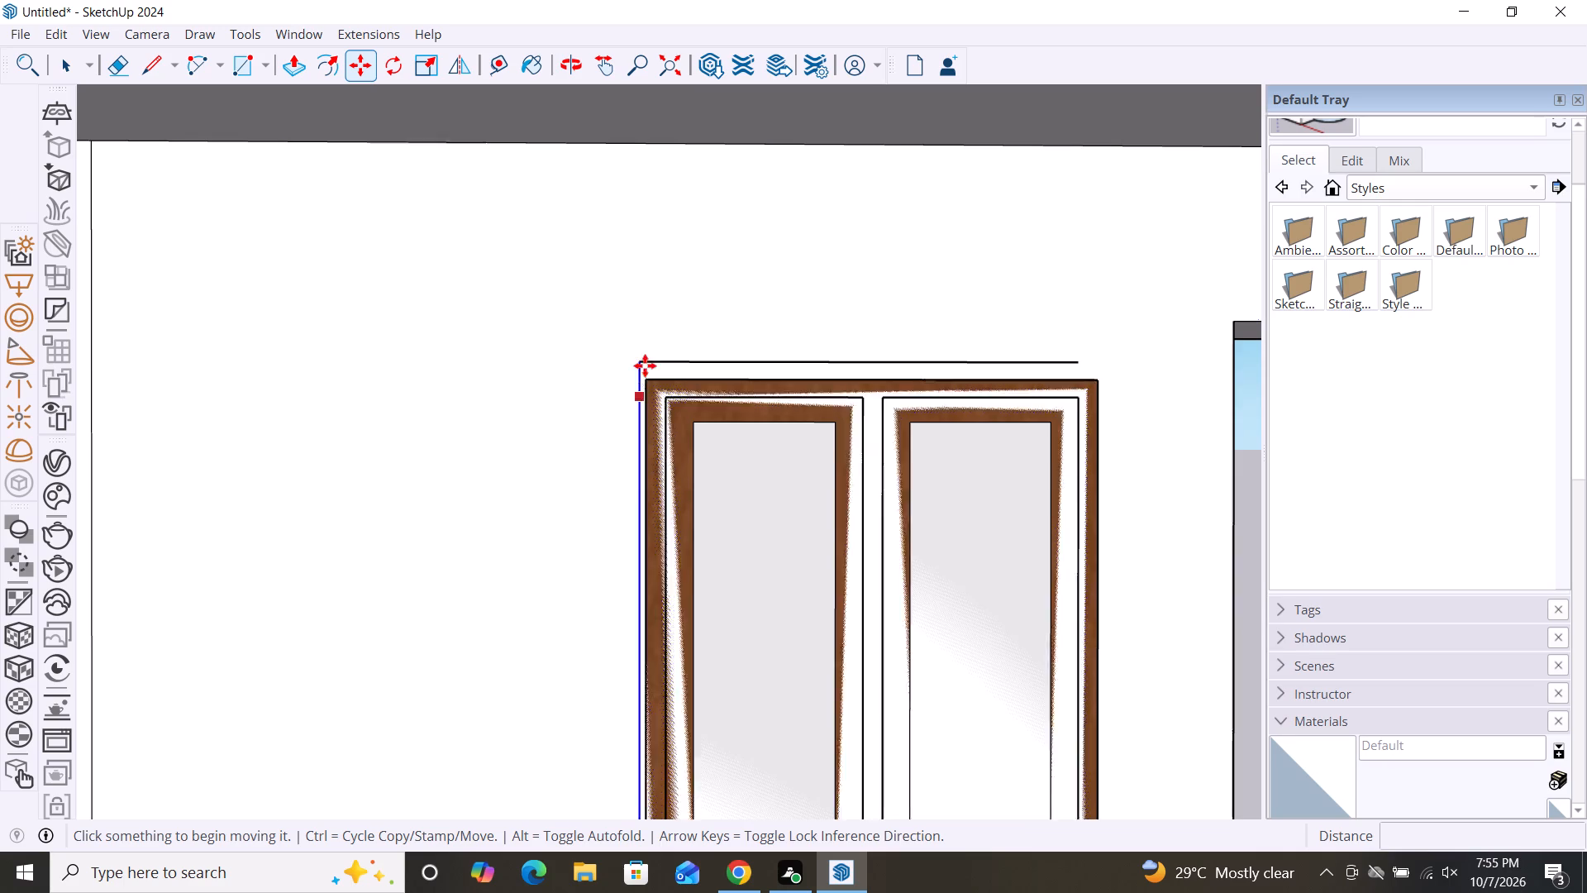
pyautogui.click(651, 383)
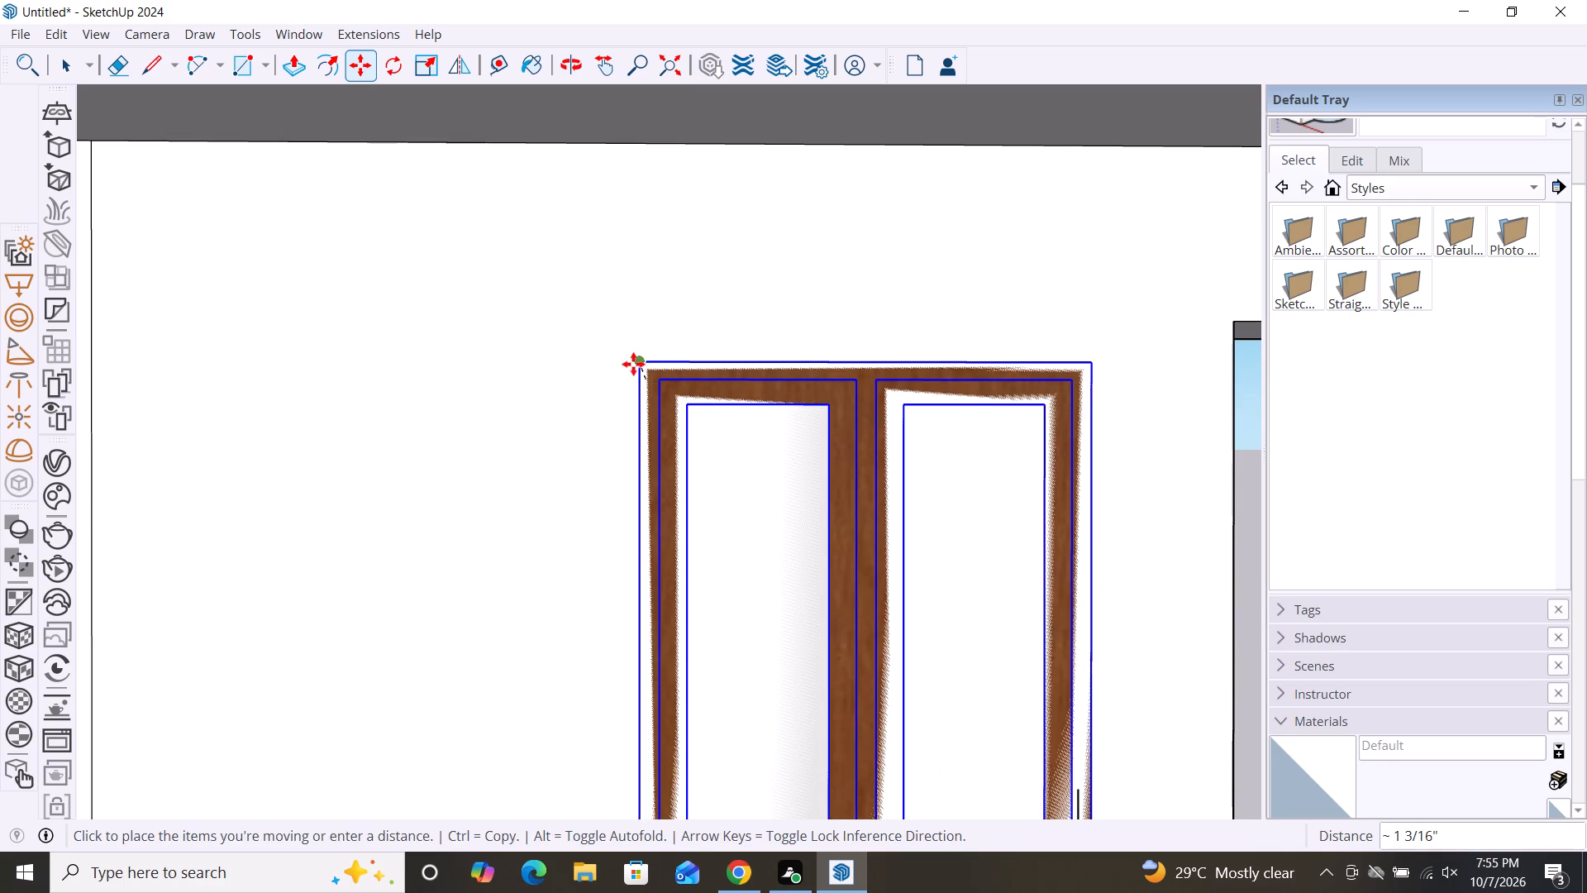
pyautogui.click(635, 362)
pyautogui.scroll(-17, 560, 408)
pyautogui.scroll(-4, 747, 470)
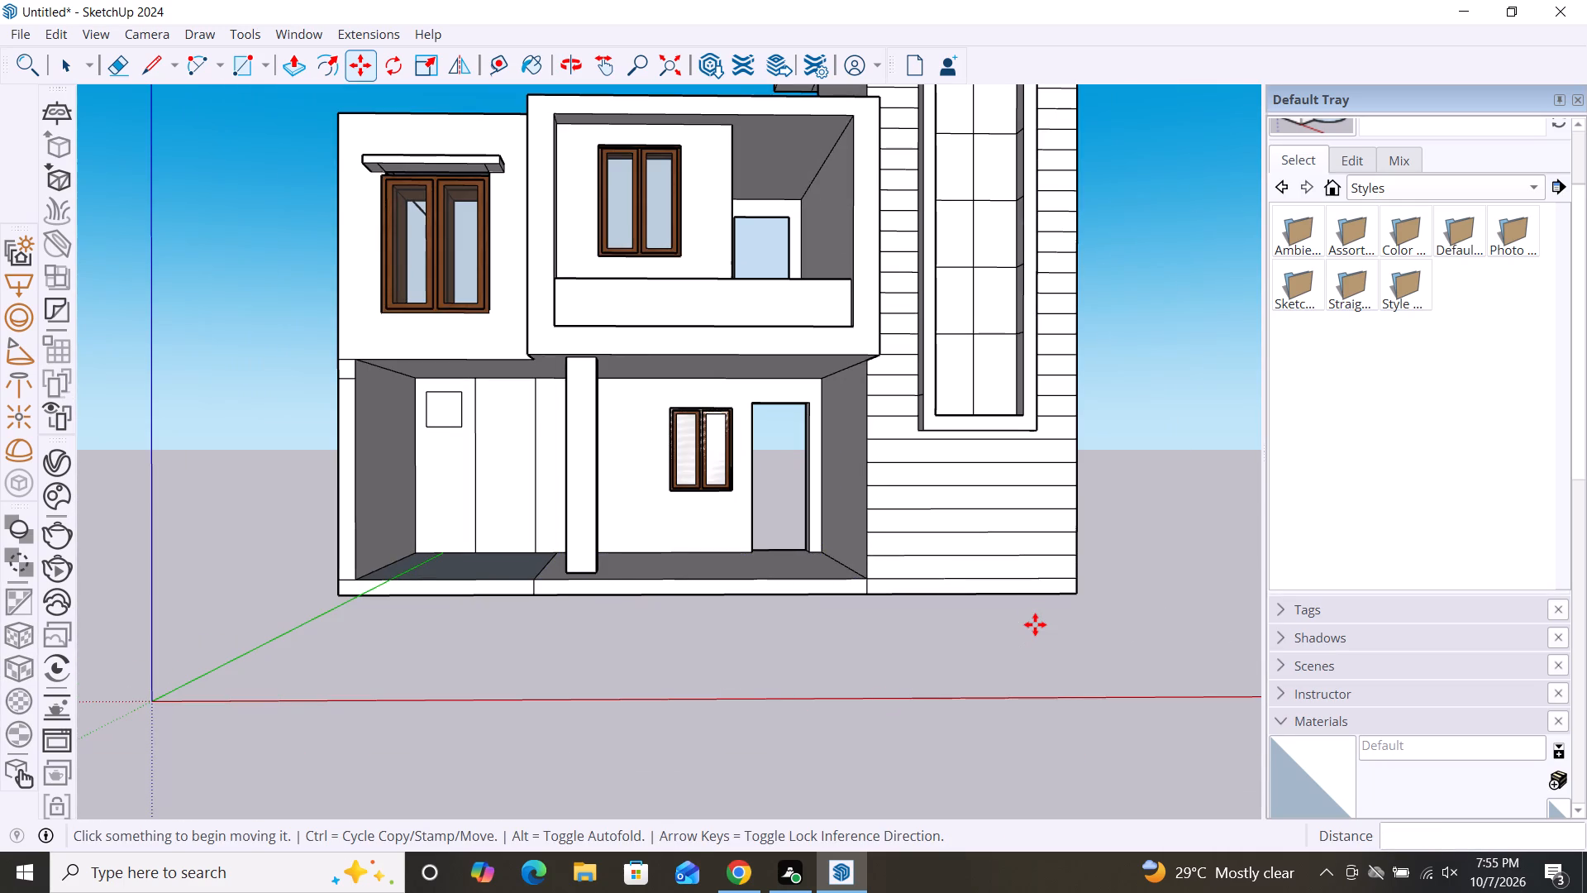
pyautogui.keyDown('alt'); pyautogui.moveTo(1030, 678); pyautogui.dragTo(1030, 722, button='middle'); pyautogui.keyUp('alt')
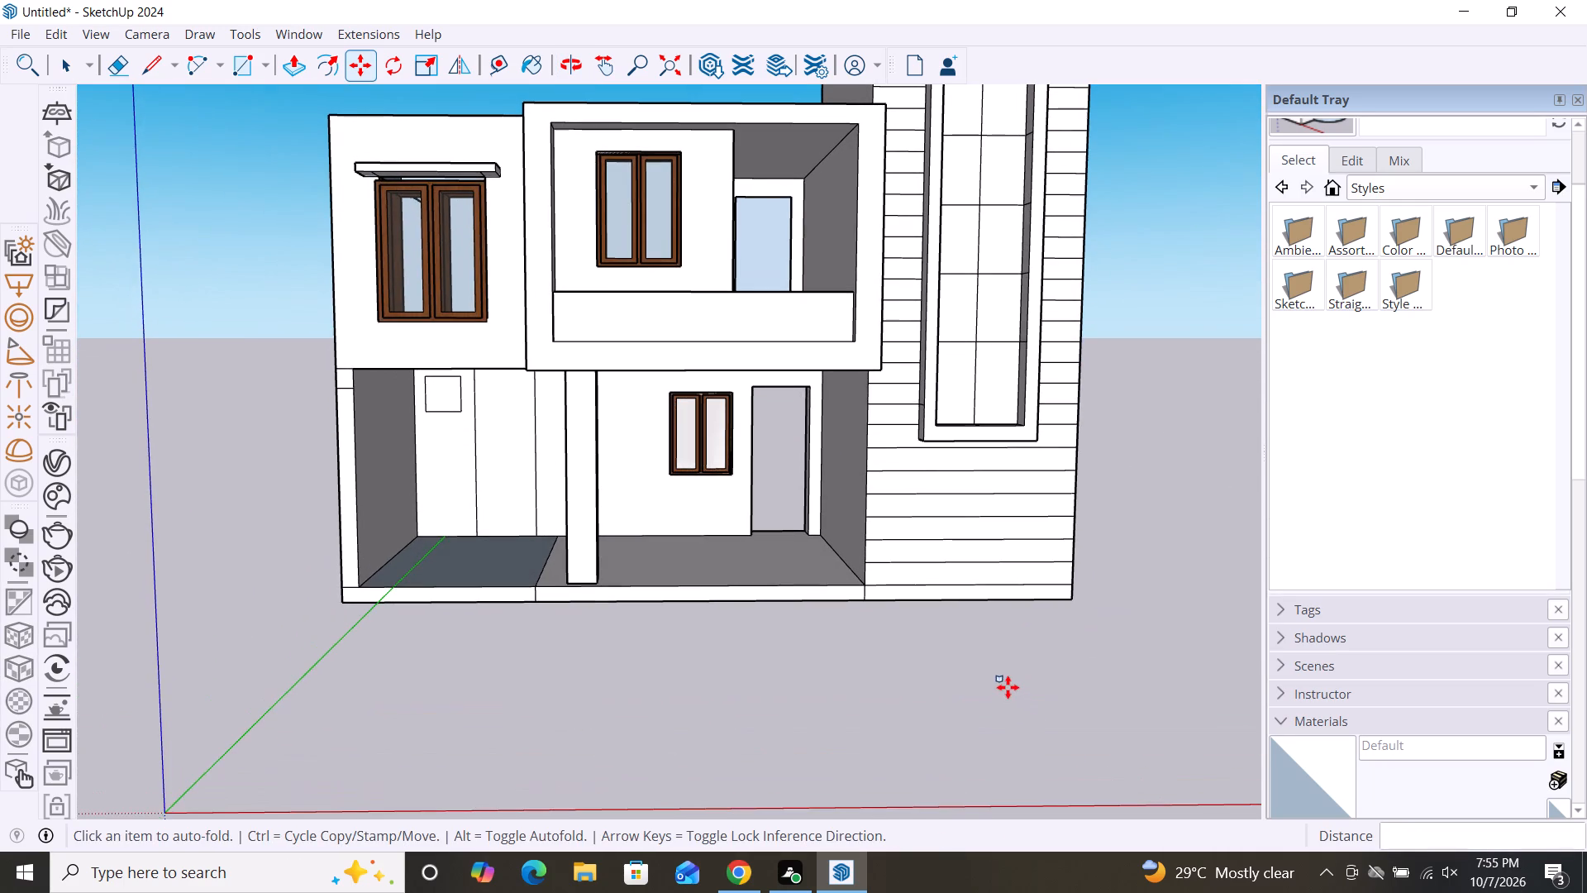
pyautogui.scroll(-2, 1027, 685)
pyautogui.press('space')
pyautogui.press('space')
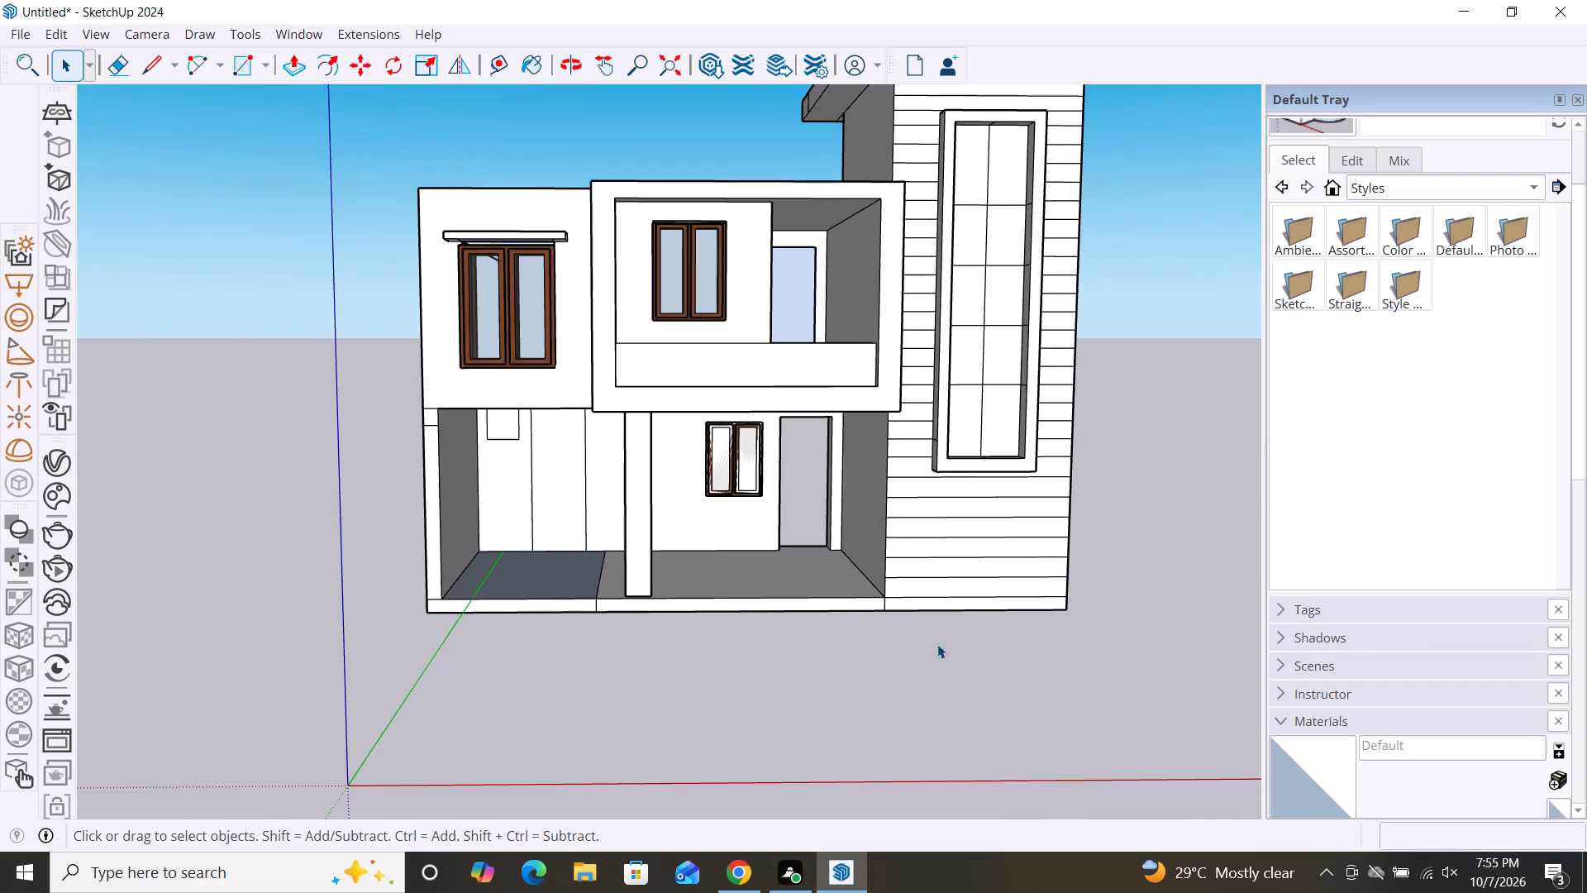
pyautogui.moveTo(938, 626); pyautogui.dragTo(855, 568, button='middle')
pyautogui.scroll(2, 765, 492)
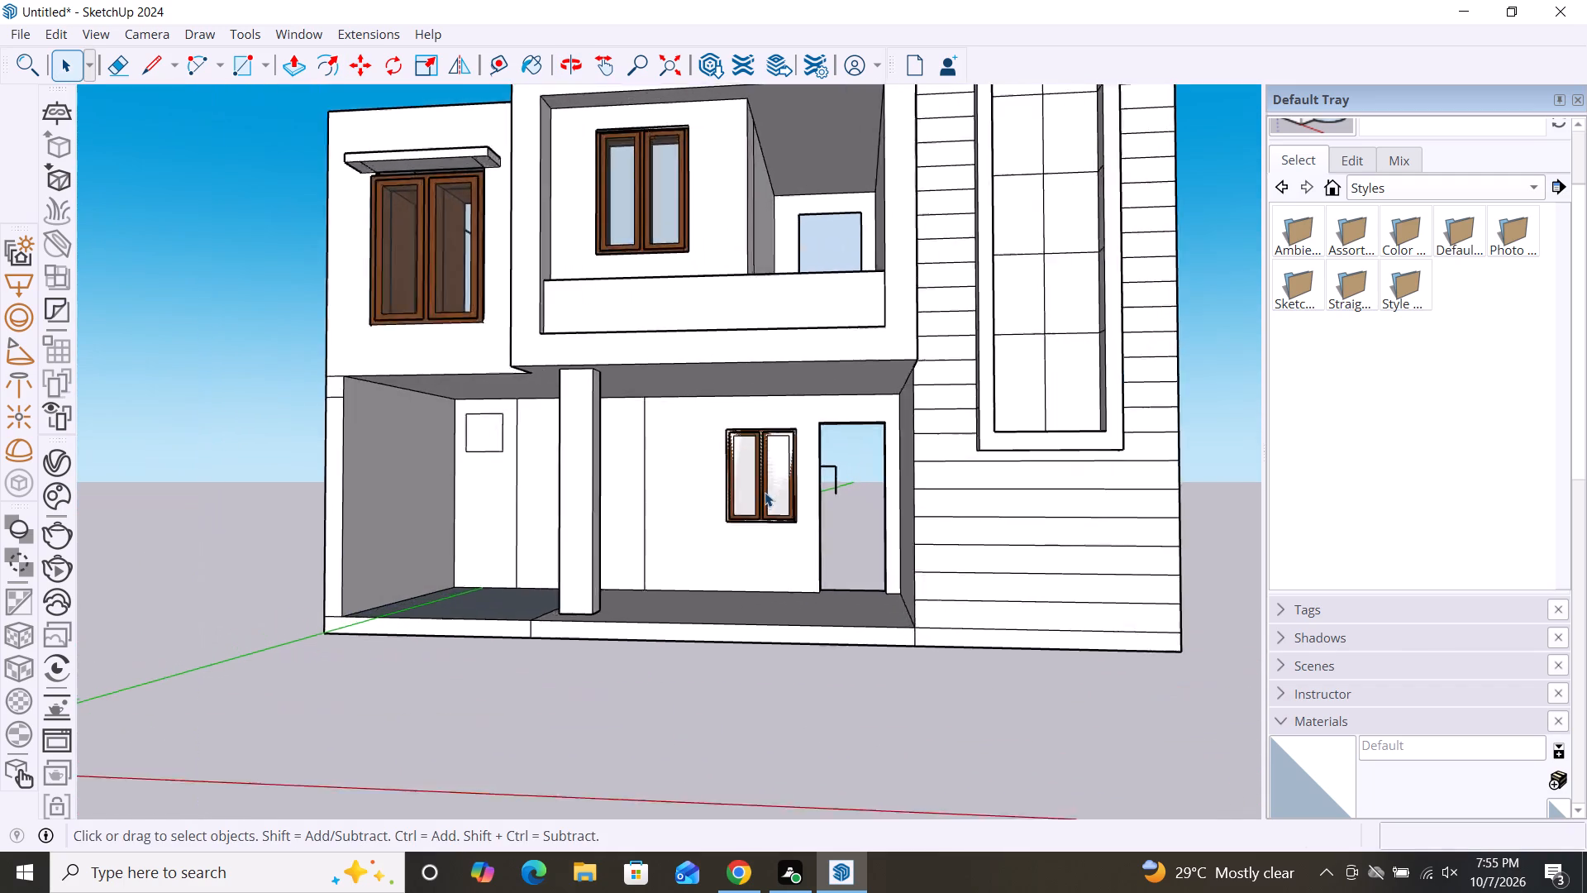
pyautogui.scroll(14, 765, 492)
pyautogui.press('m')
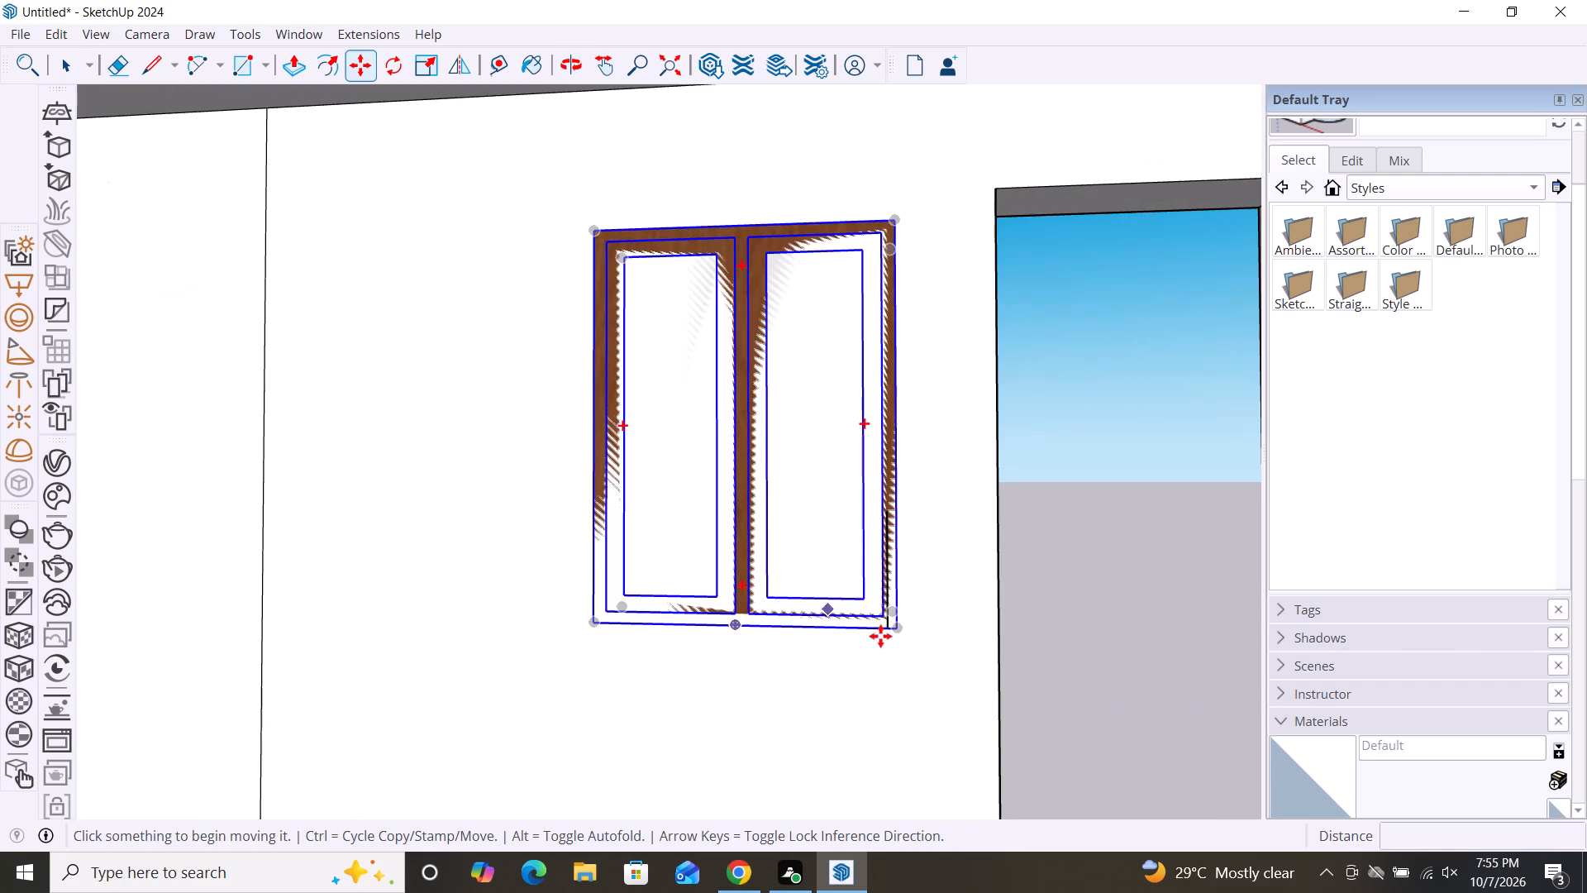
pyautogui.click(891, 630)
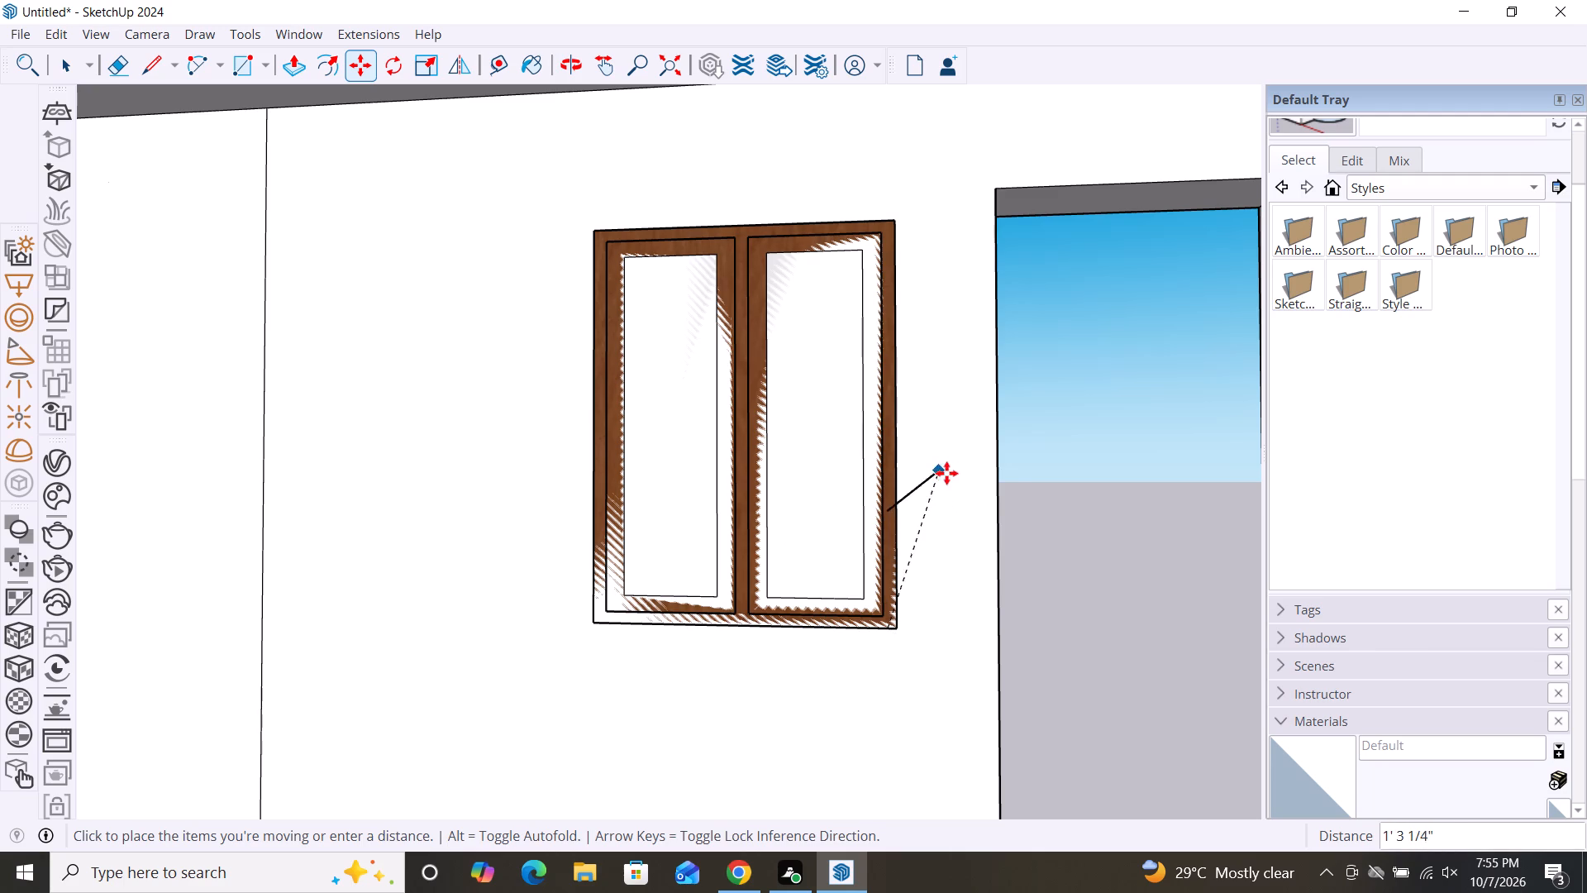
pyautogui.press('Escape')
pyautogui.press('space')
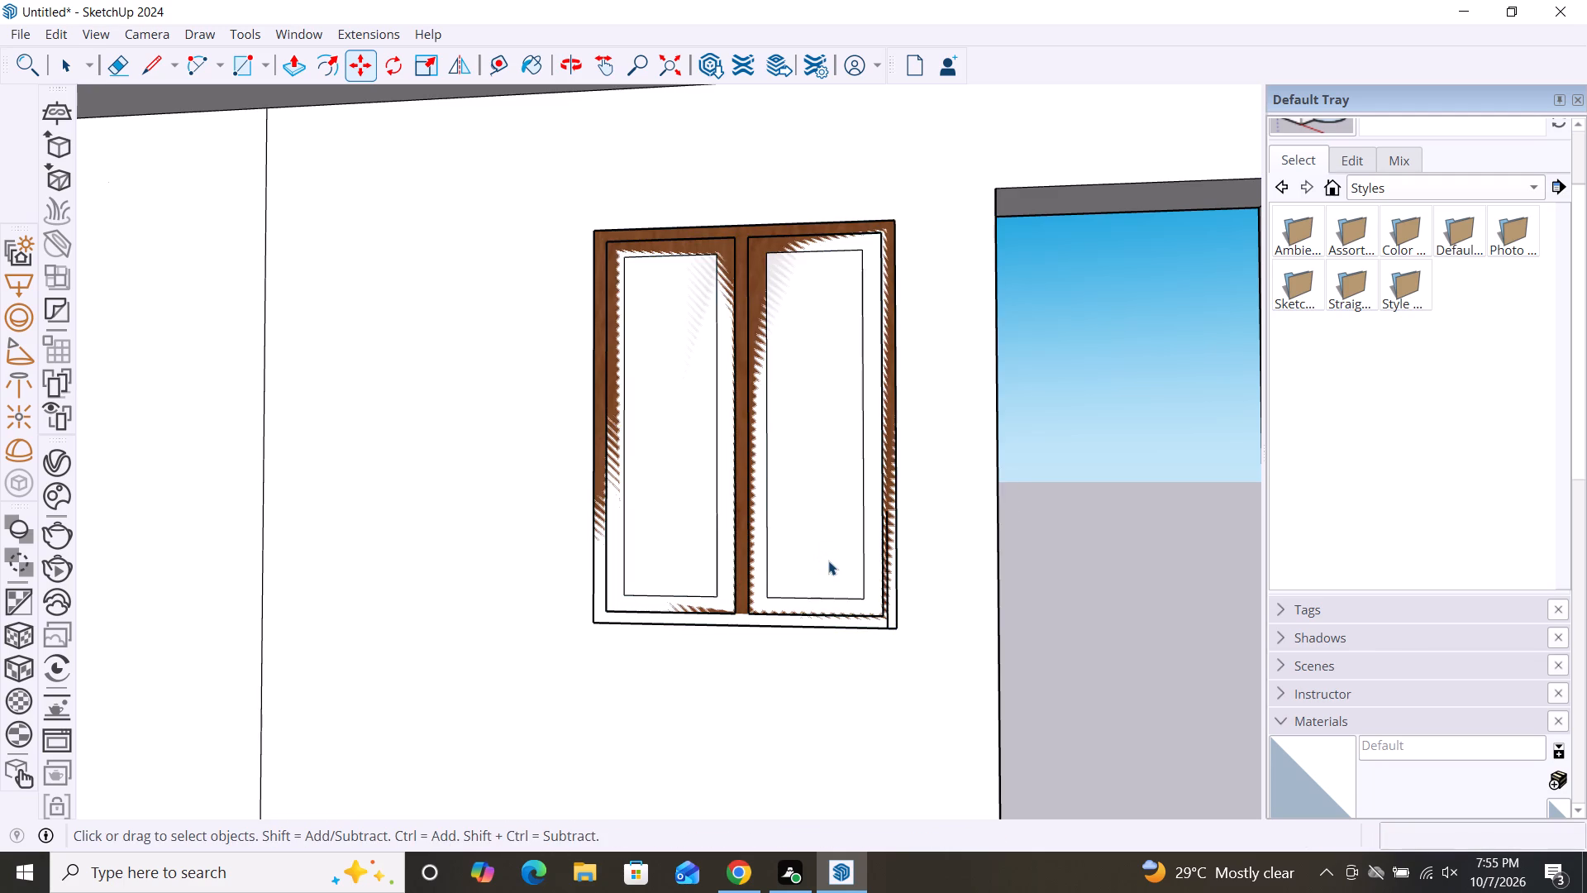
# Move the ground-floor window about 1' 1" so that it stands out from the wall face, and deselect it.
pyautogui.click(828, 565)
pyautogui.press('m')
pyautogui.click(898, 626)
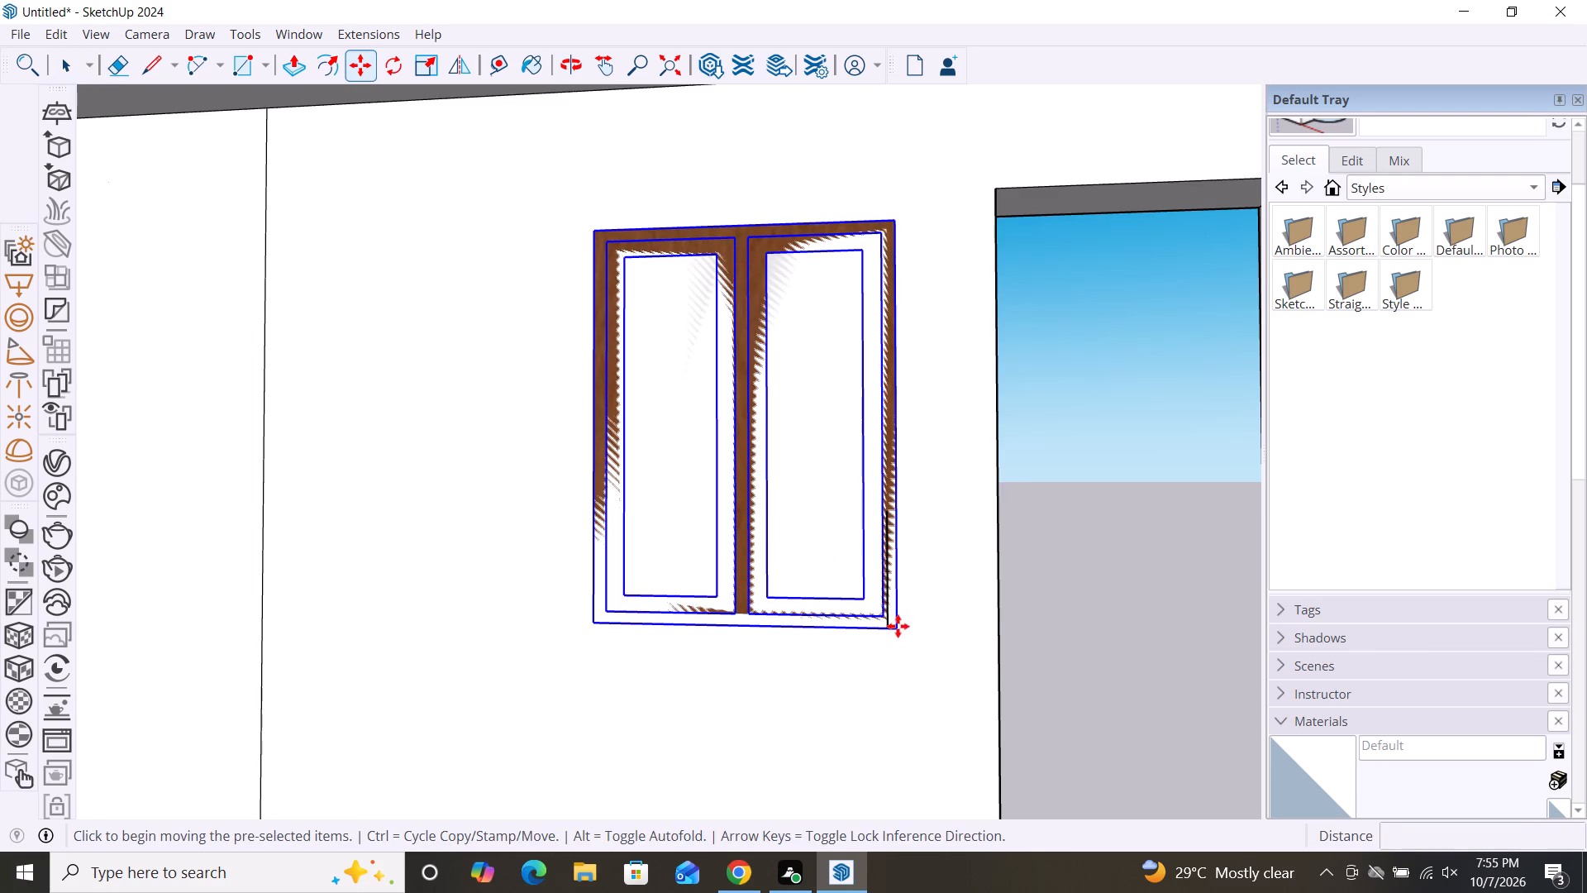
pyautogui.click(906, 649)
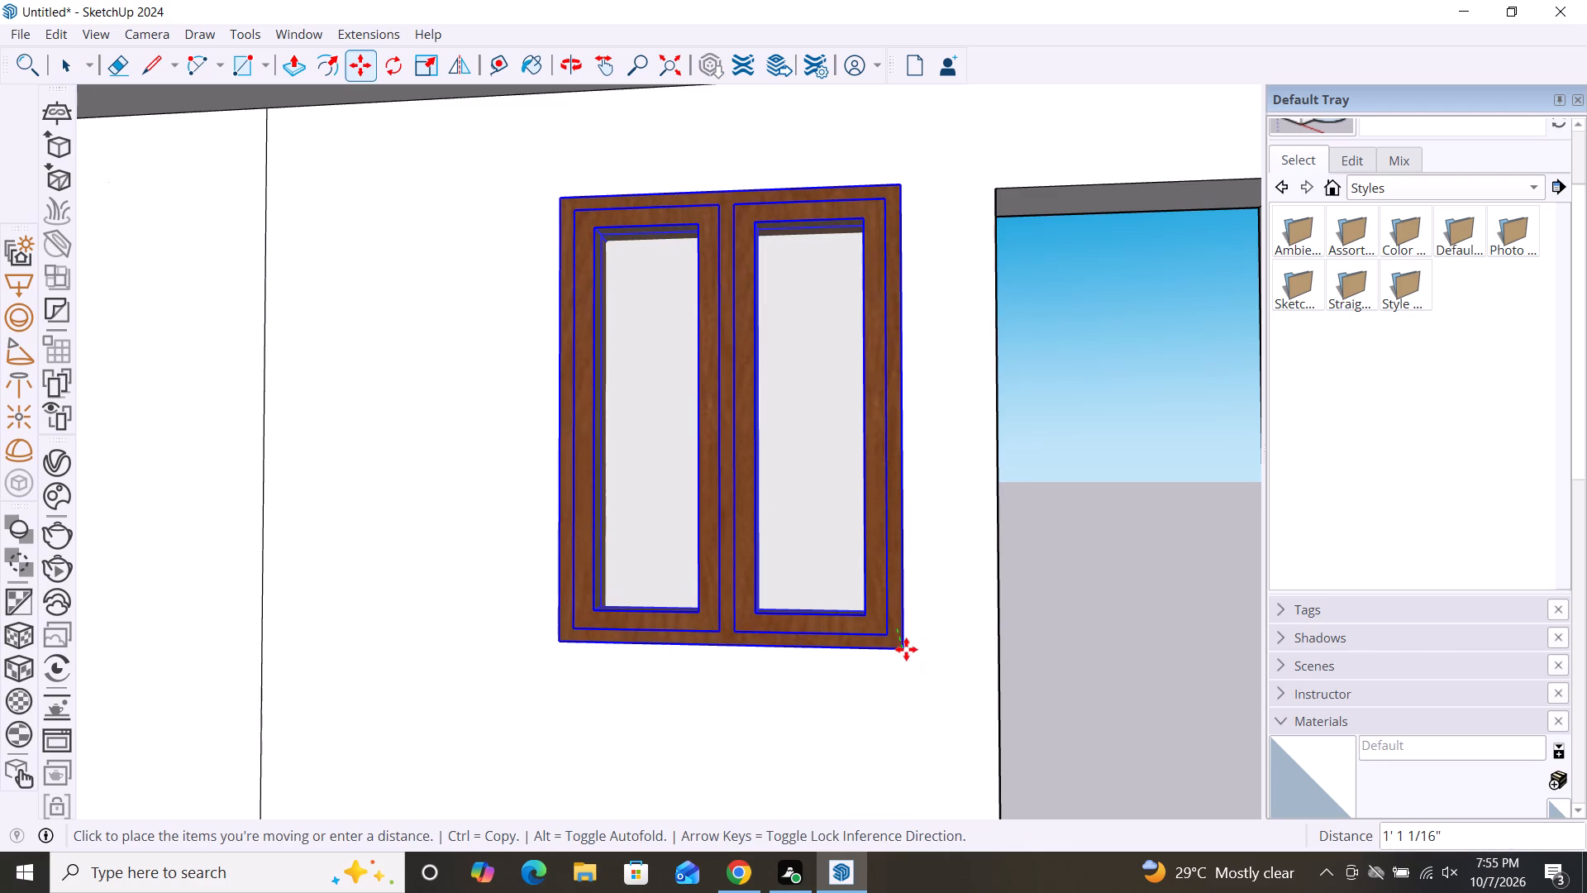
pyautogui.press('space')
pyautogui.scroll(-14, 689, 392)
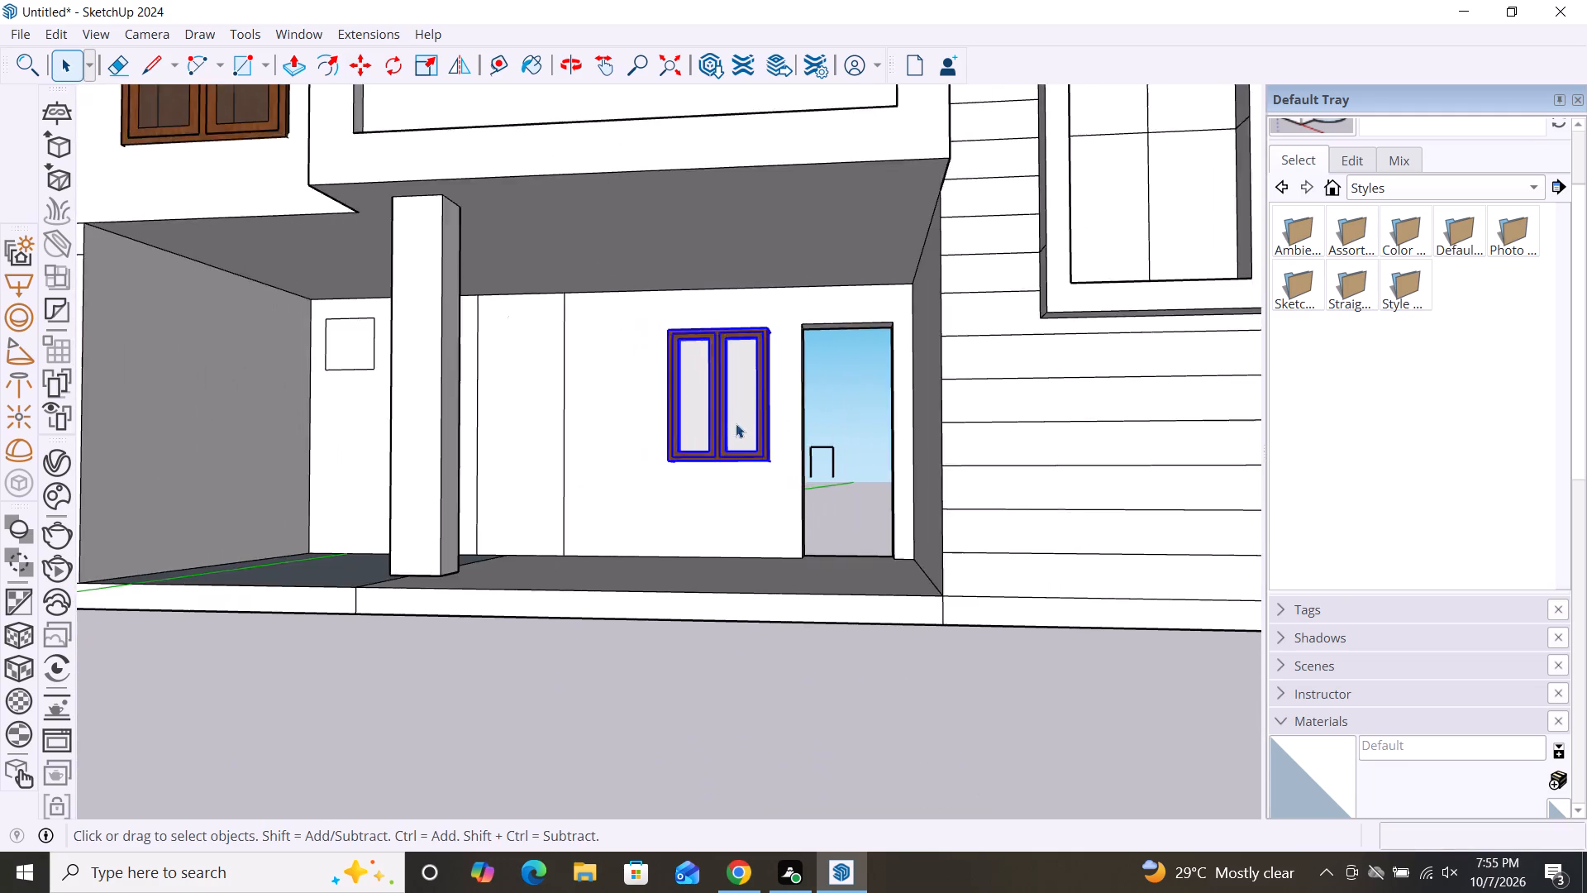
pyautogui.scroll(-2, 736, 423)
pyautogui.click(872, 643)
pyautogui.scroll(-7, 845, 521)
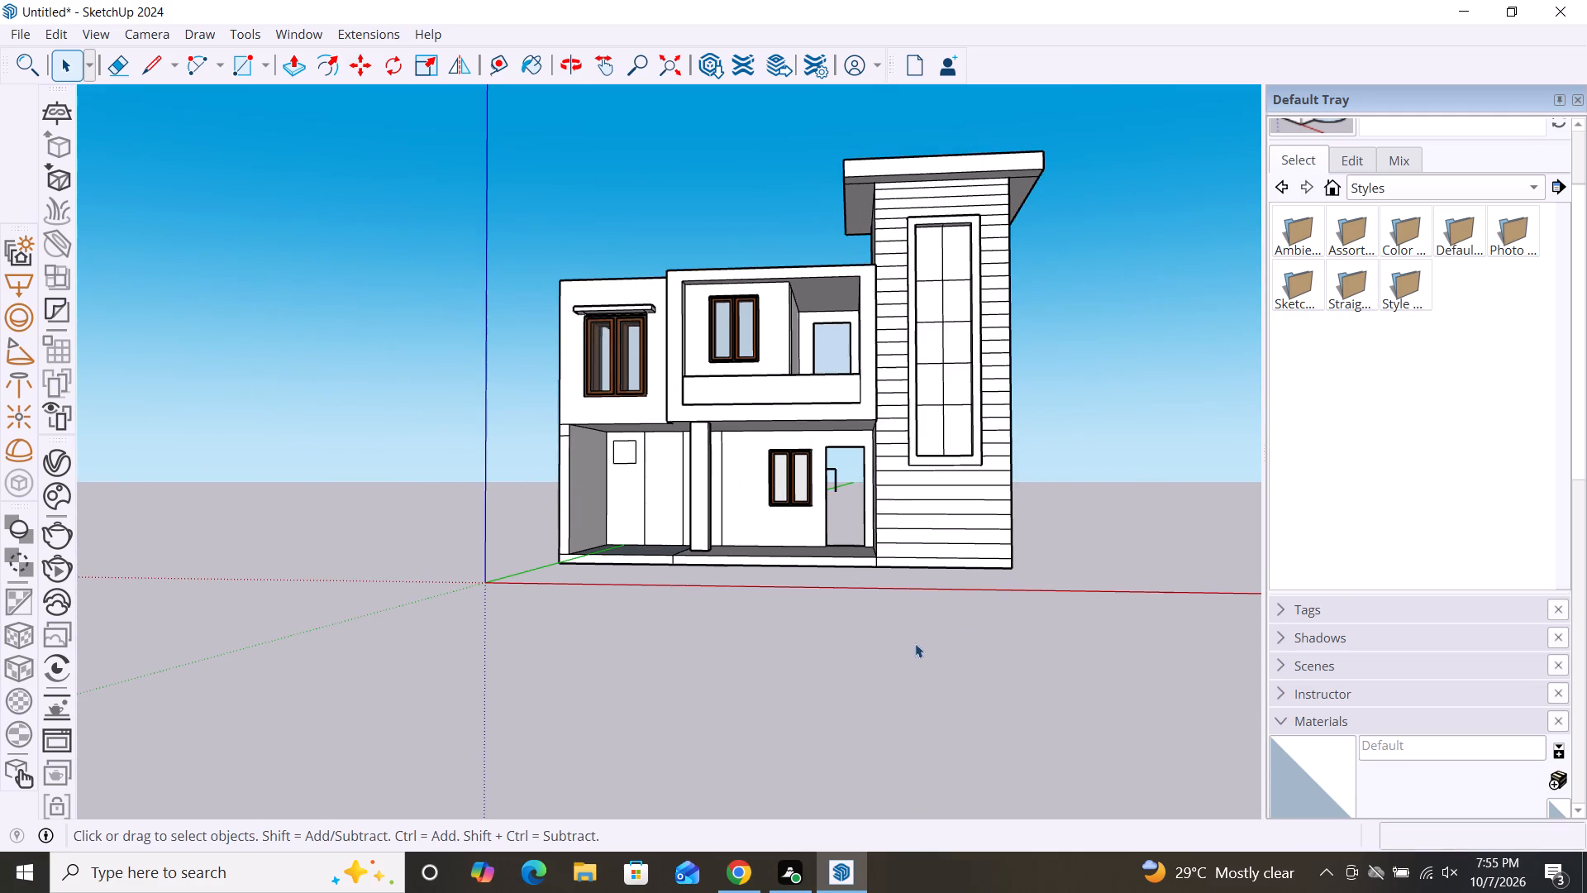
# Examine the front facade, checking the windows, balcony and ground-floor porch walls.
pyautogui.moveTo(917, 651); pyautogui.dragTo(963, 723, button='middle')
pyautogui.scroll(4, 710, 458)
pyautogui.scroll(-1, 713, 474)
pyautogui.moveTo(553, 485); pyautogui.dragTo(563, 415, button='middle')
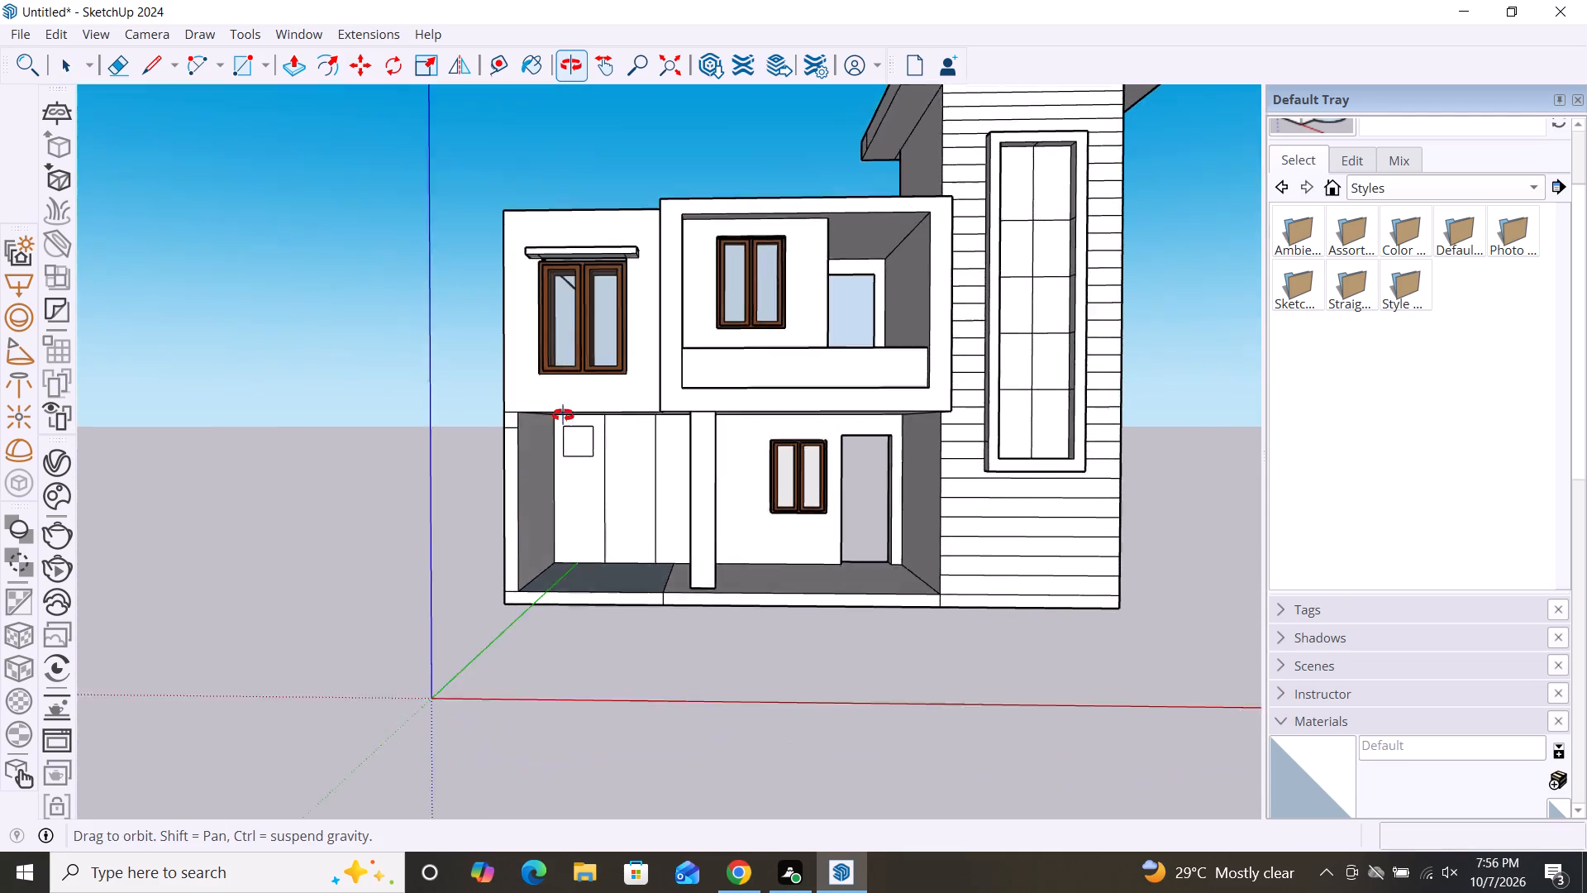
pyautogui.moveTo(563, 415); pyautogui.dragTo(604, 450, button='middle')
pyautogui.scroll(3, 556, 432)
pyautogui.scroll(-2, 537, 426)
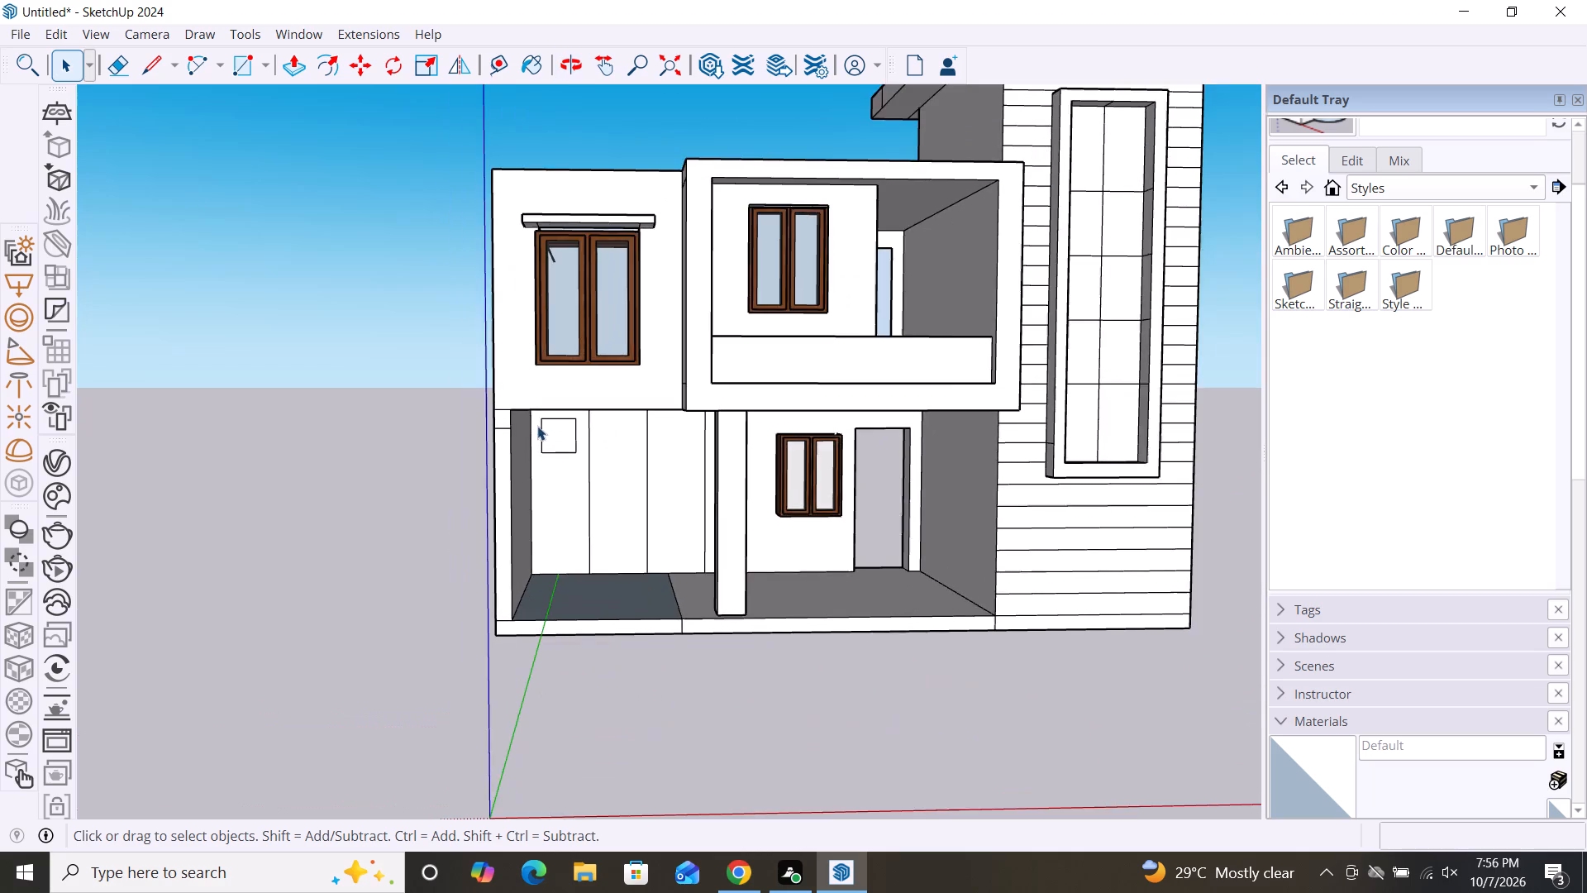
pyautogui.scroll(-3, 536, 420)
pyautogui.moveTo(580, 453); pyautogui.dragTo(566, 515, button='middle')
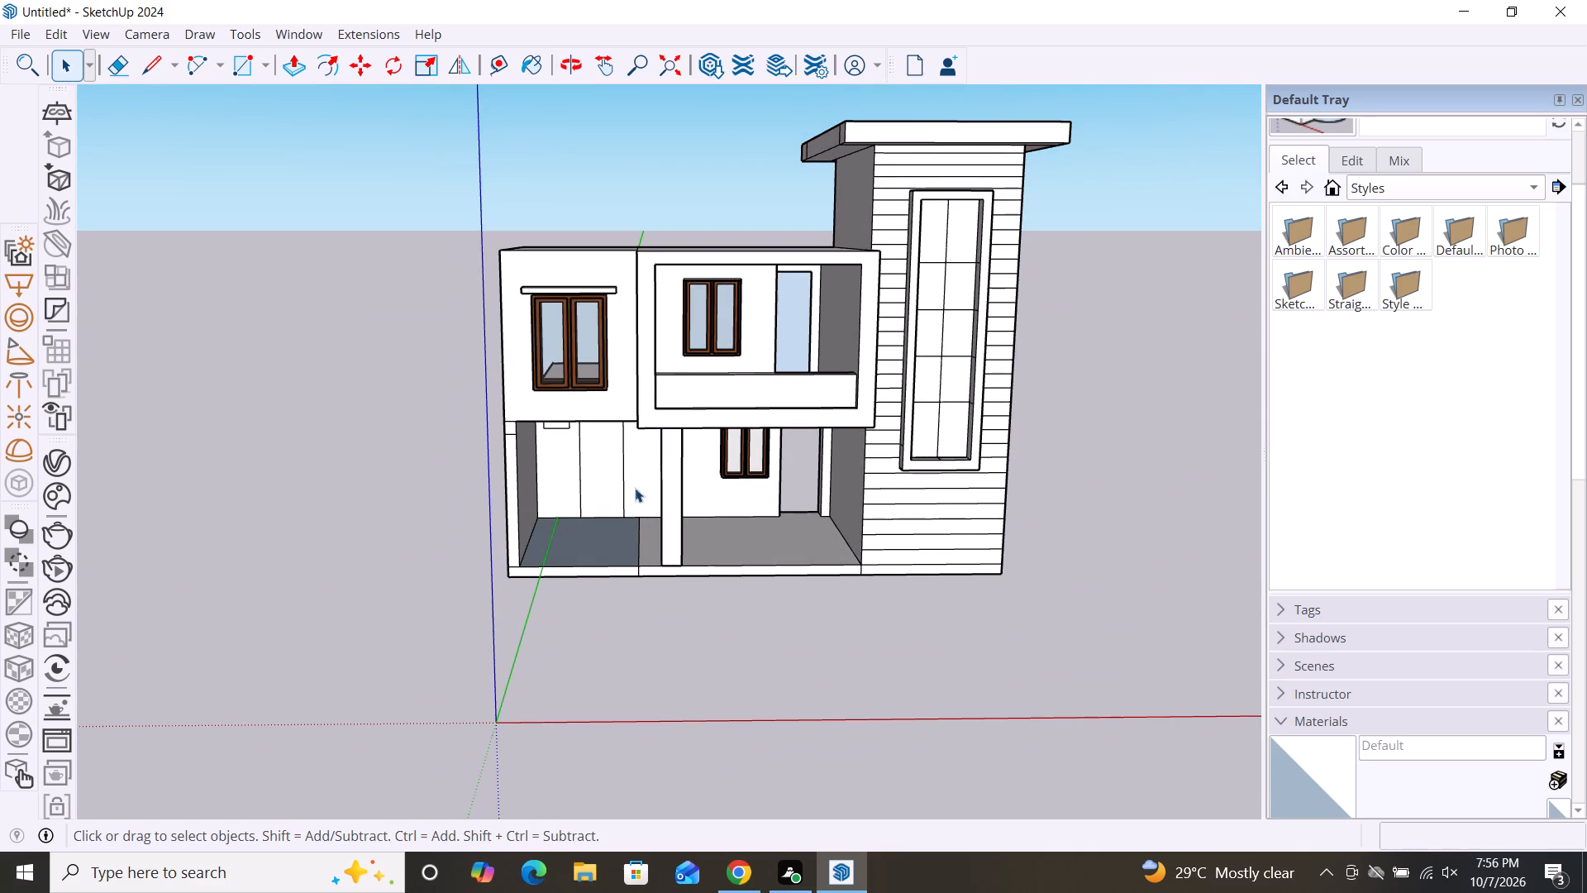
pyautogui.scroll(3, 789, 353)
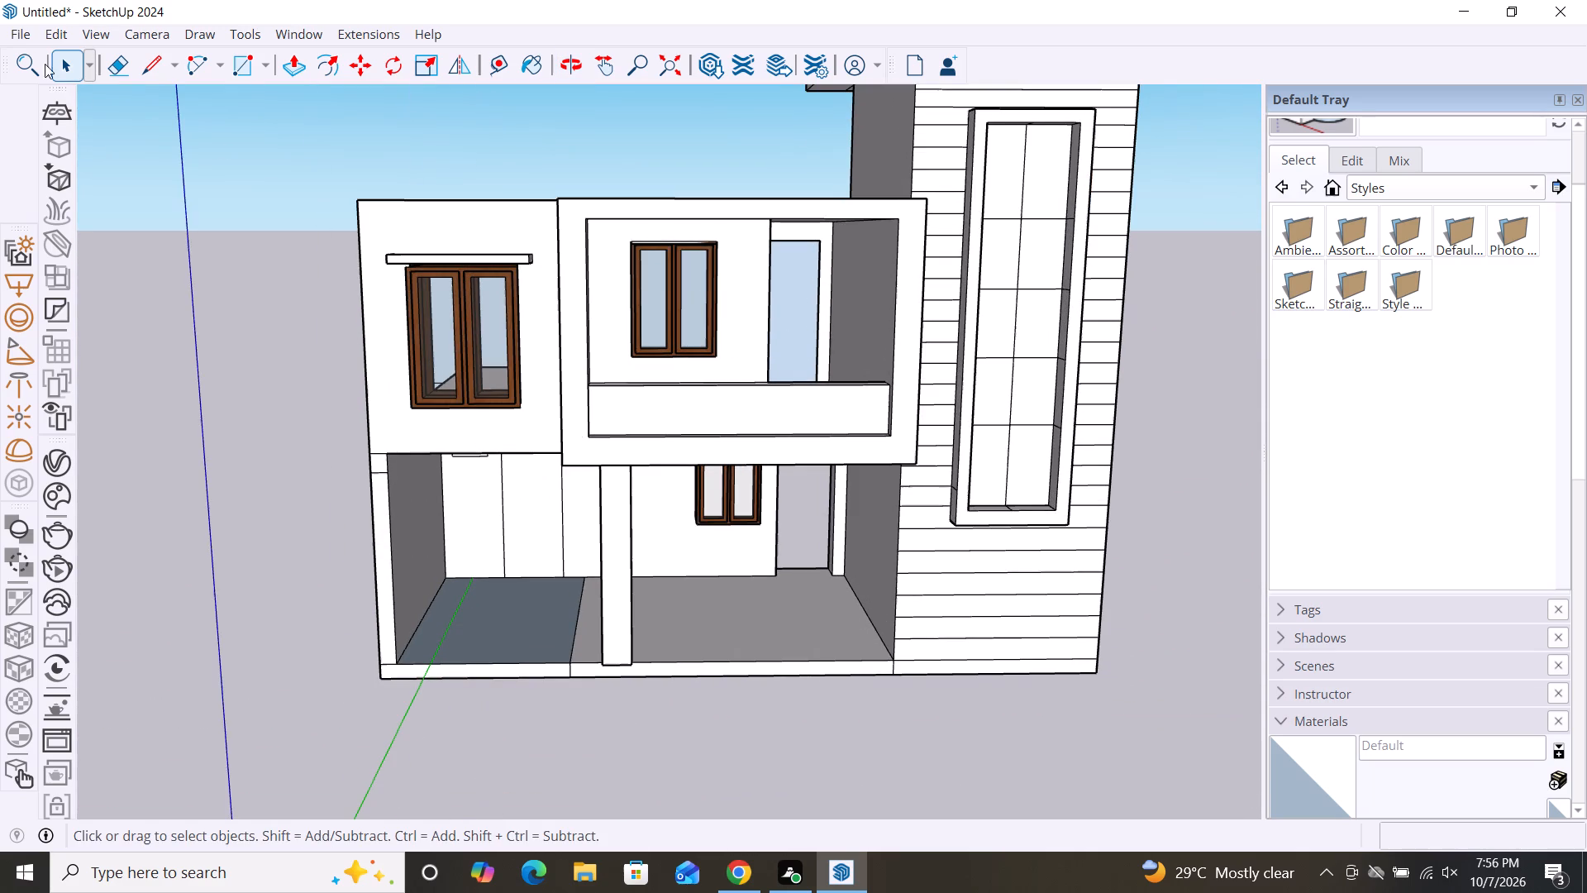
# Import the DOOR12 model from the Downloads folder and place it on the ground in front of the house.
pyautogui.click(11, 31)
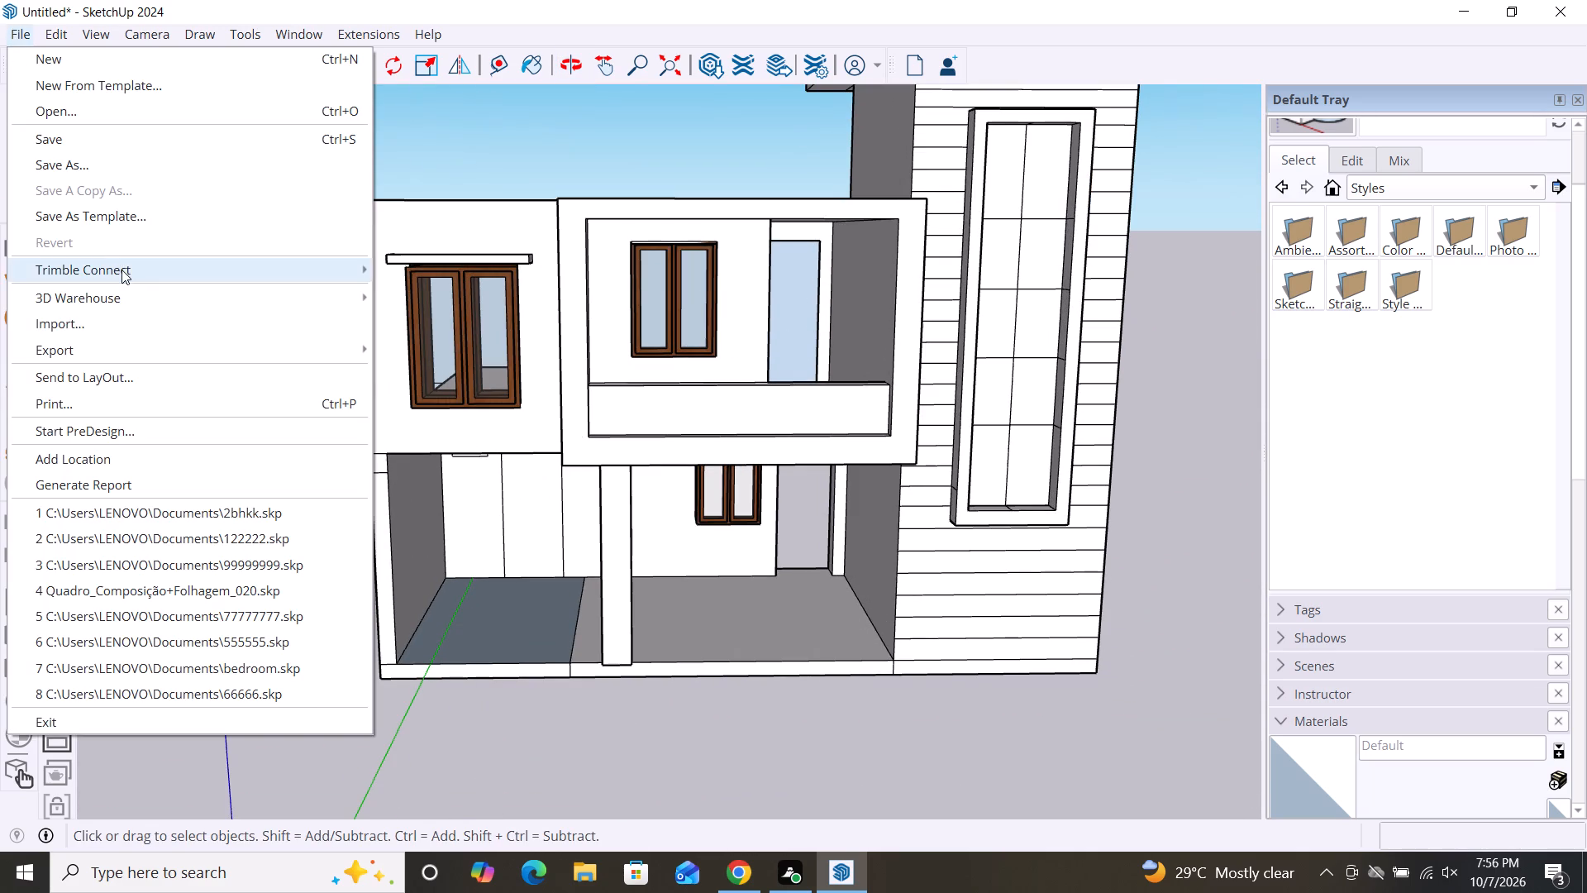
pyautogui.click(112, 322)
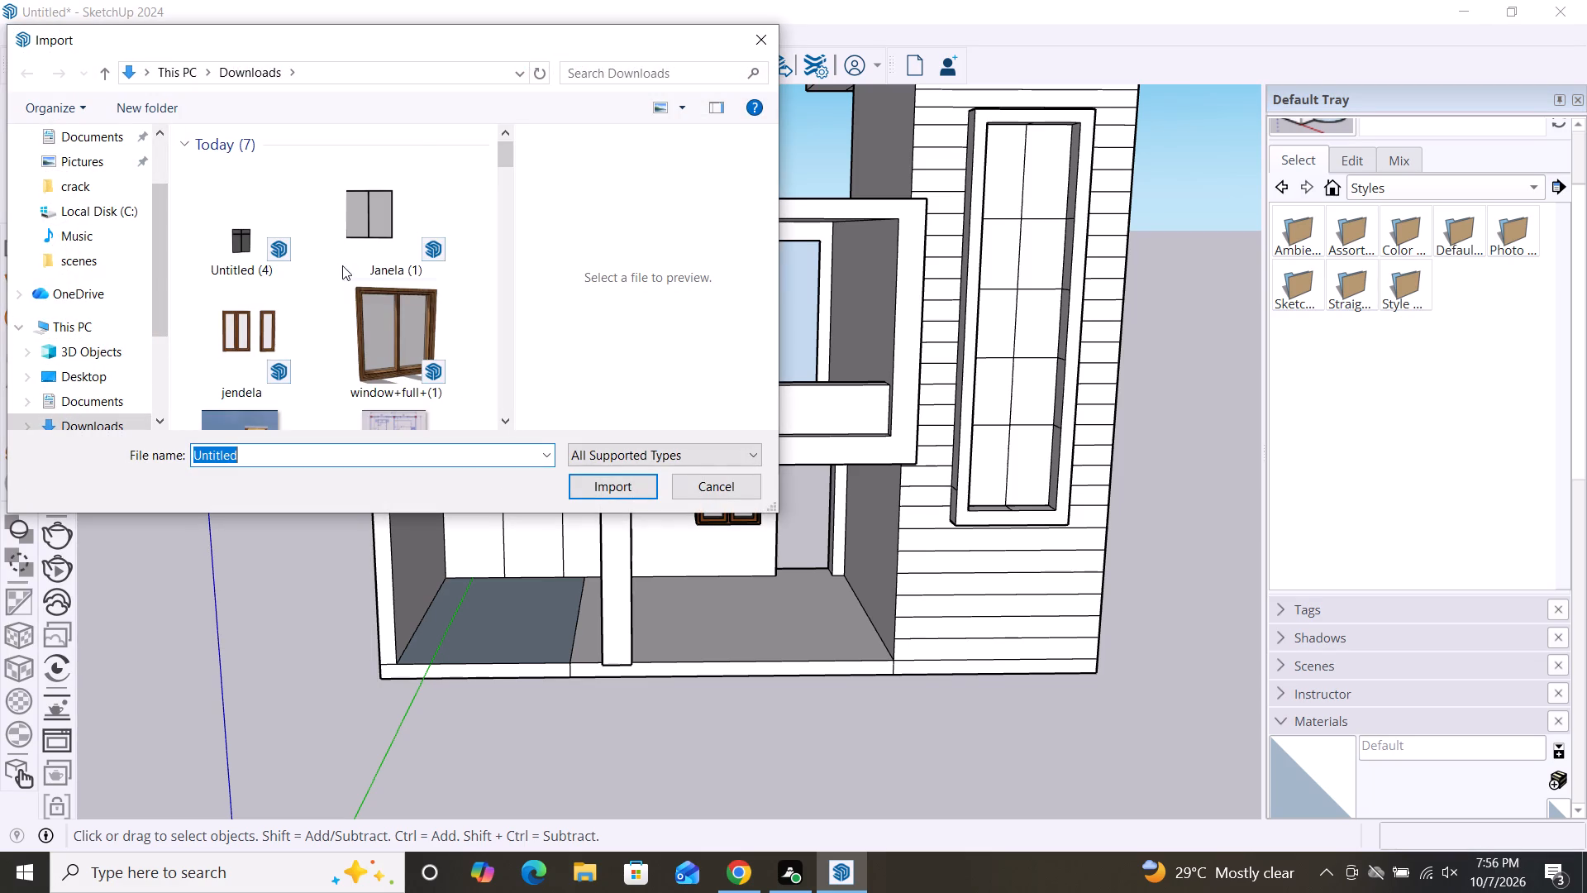
pyautogui.scroll(-15, 342, 265)
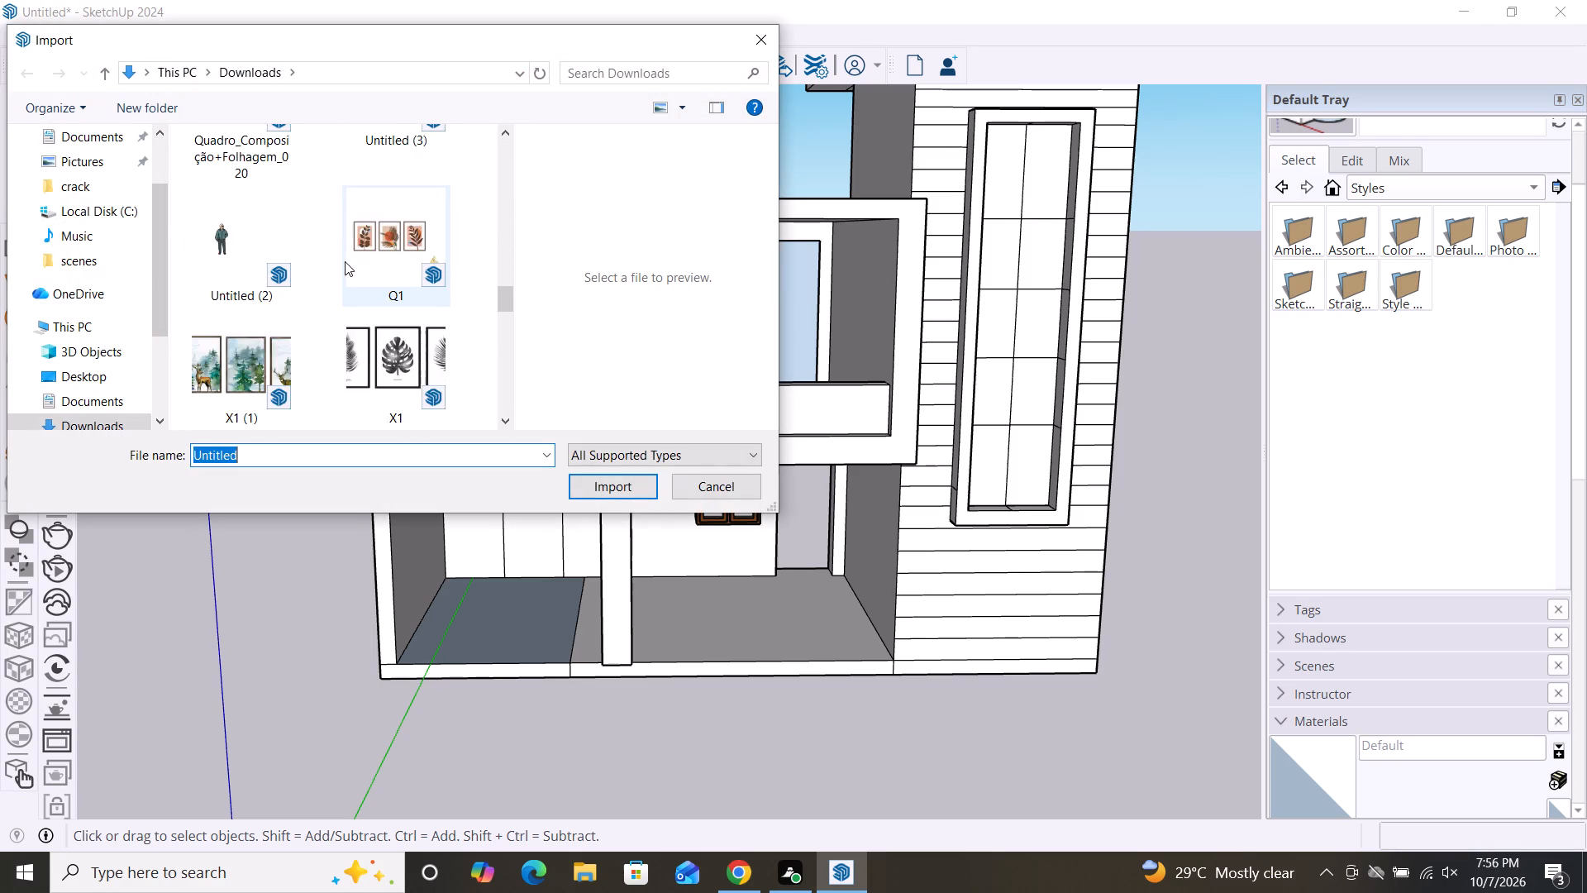
pyautogui.scroll(-16, 345, 261)
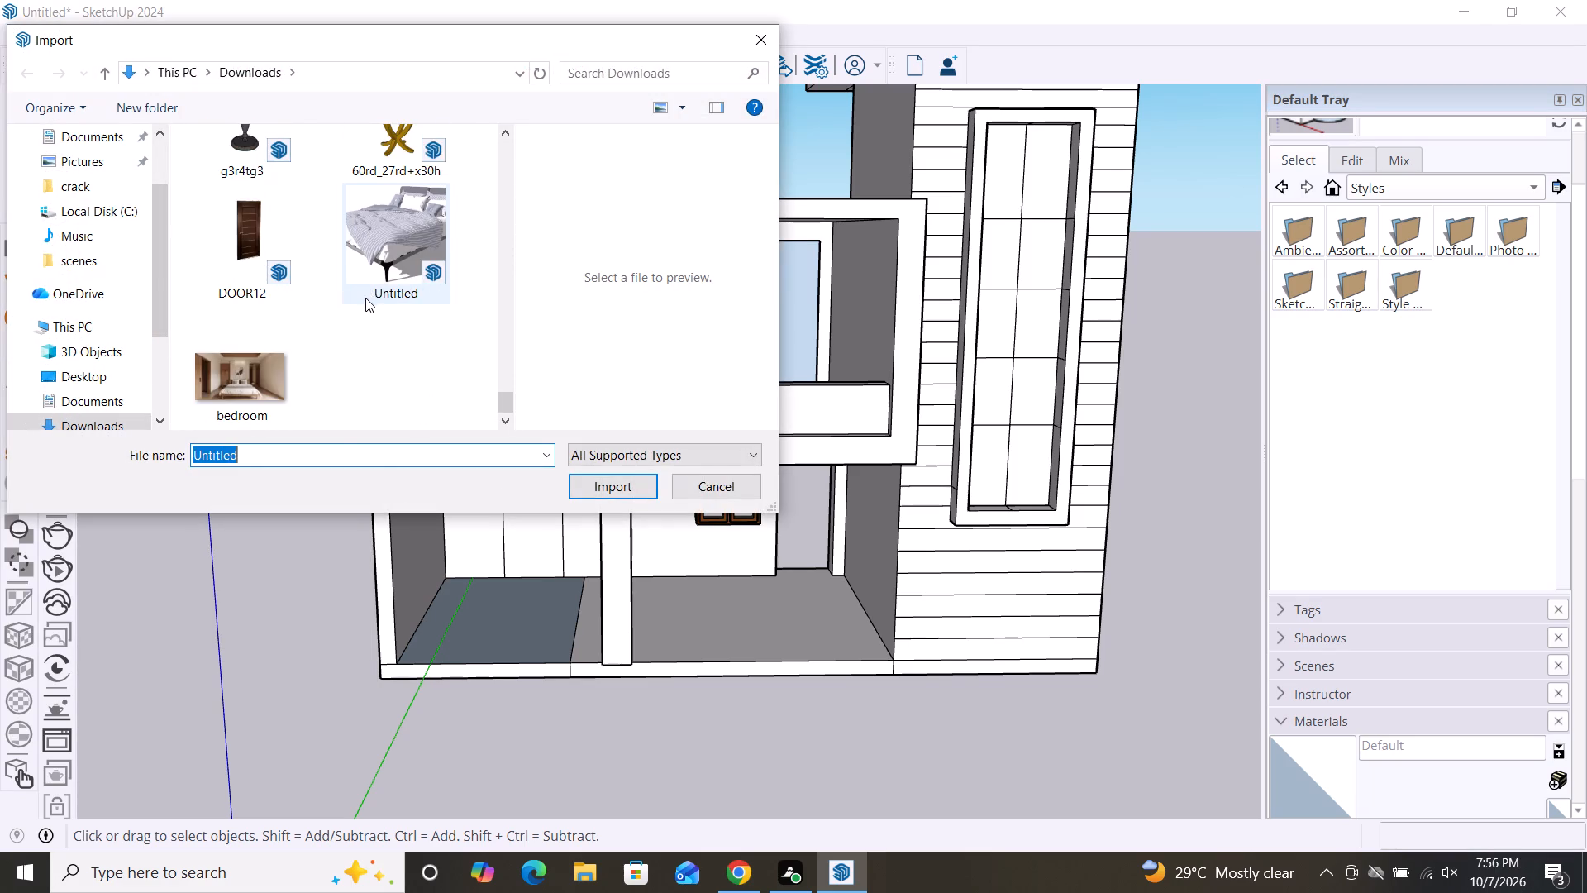
pyautogui.scroll(11, 365, 298)
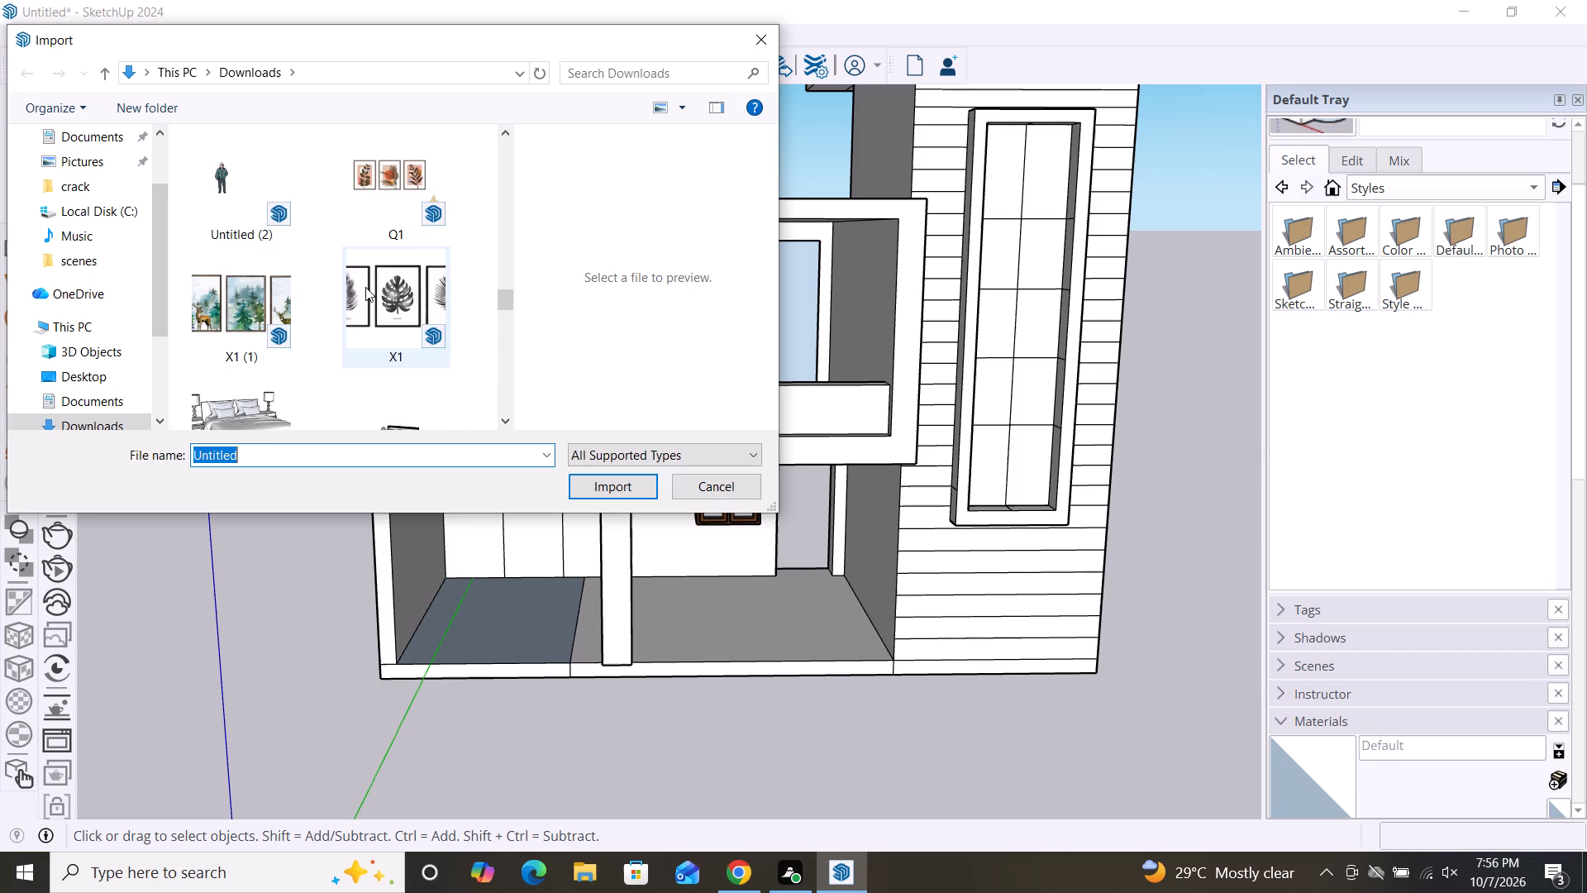
pyautogui.scroll(7, 365, 287)
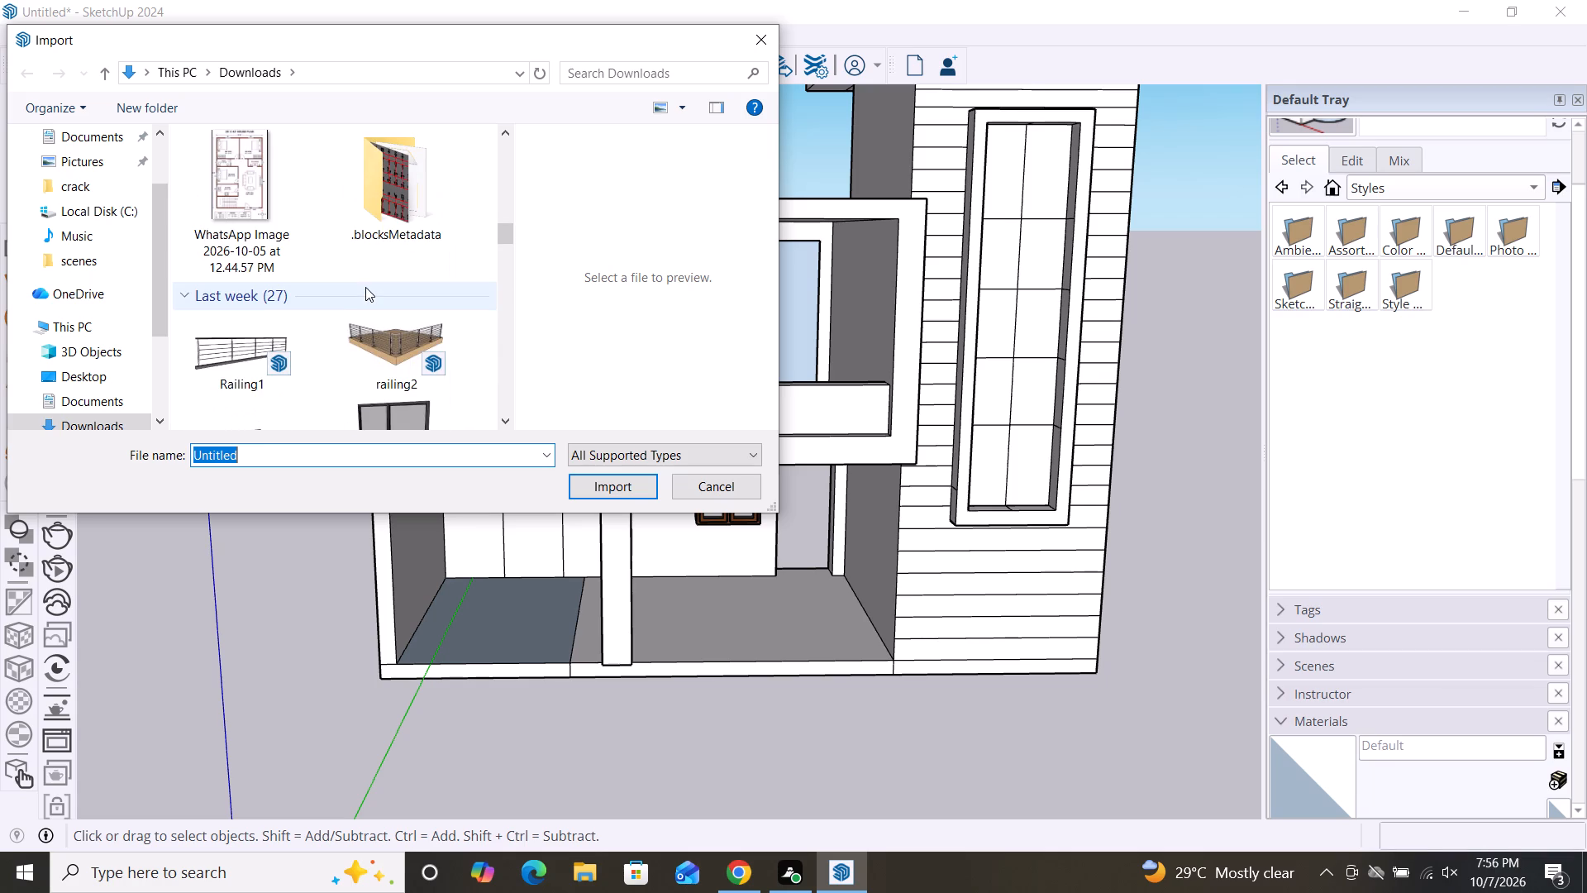
pyautogui.scroll(6, 365, 287)
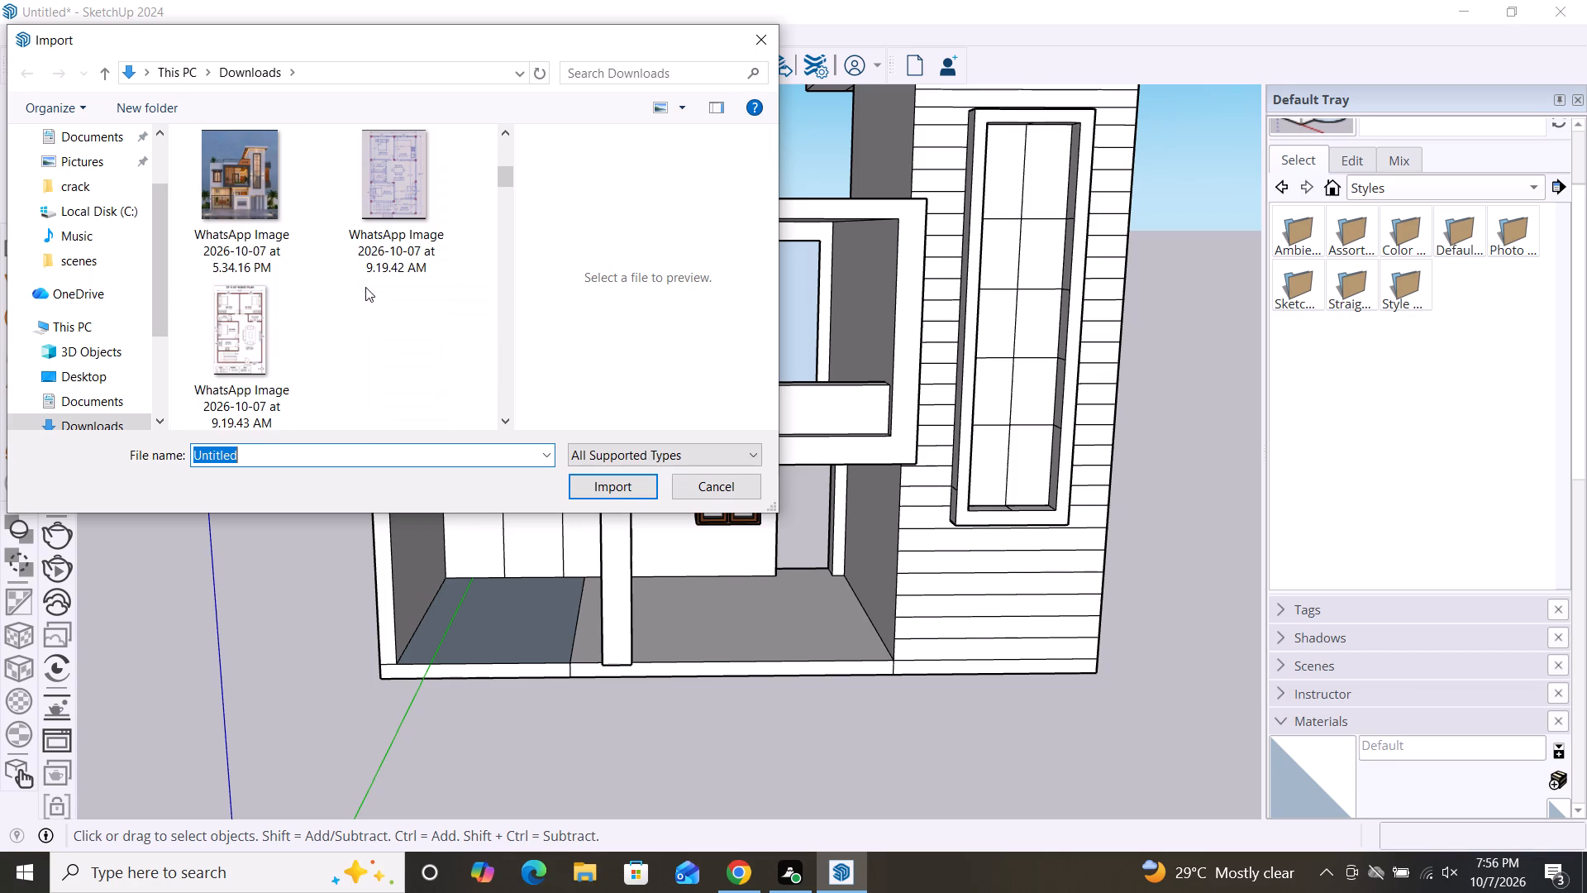
pyautogui.scroll(-5, 365, 287)
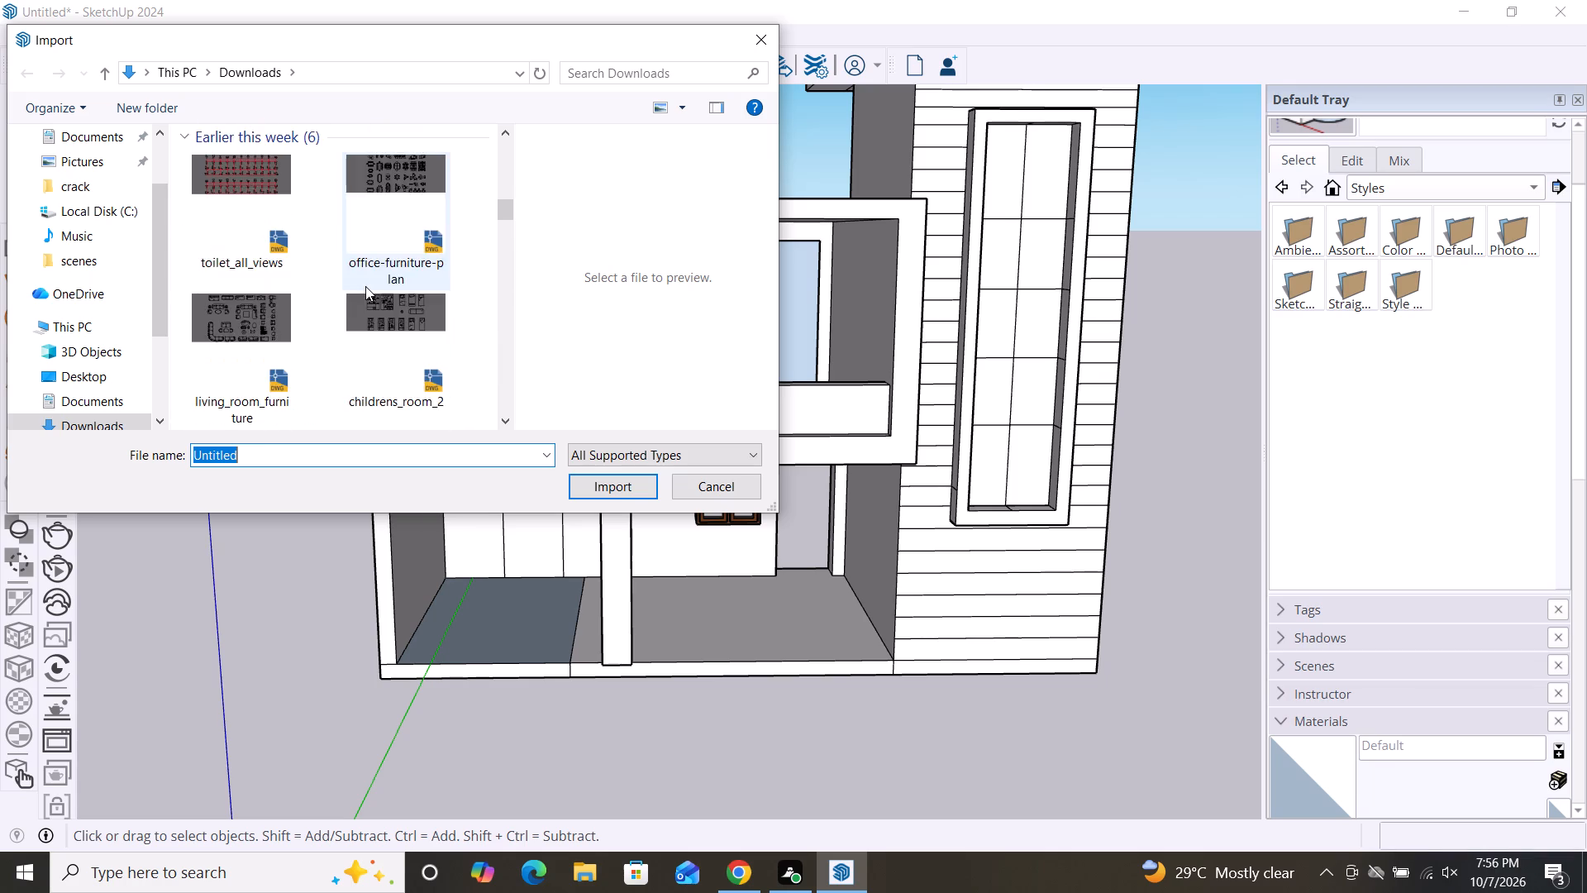
pyautogui.scroll(-6, 365, 286)
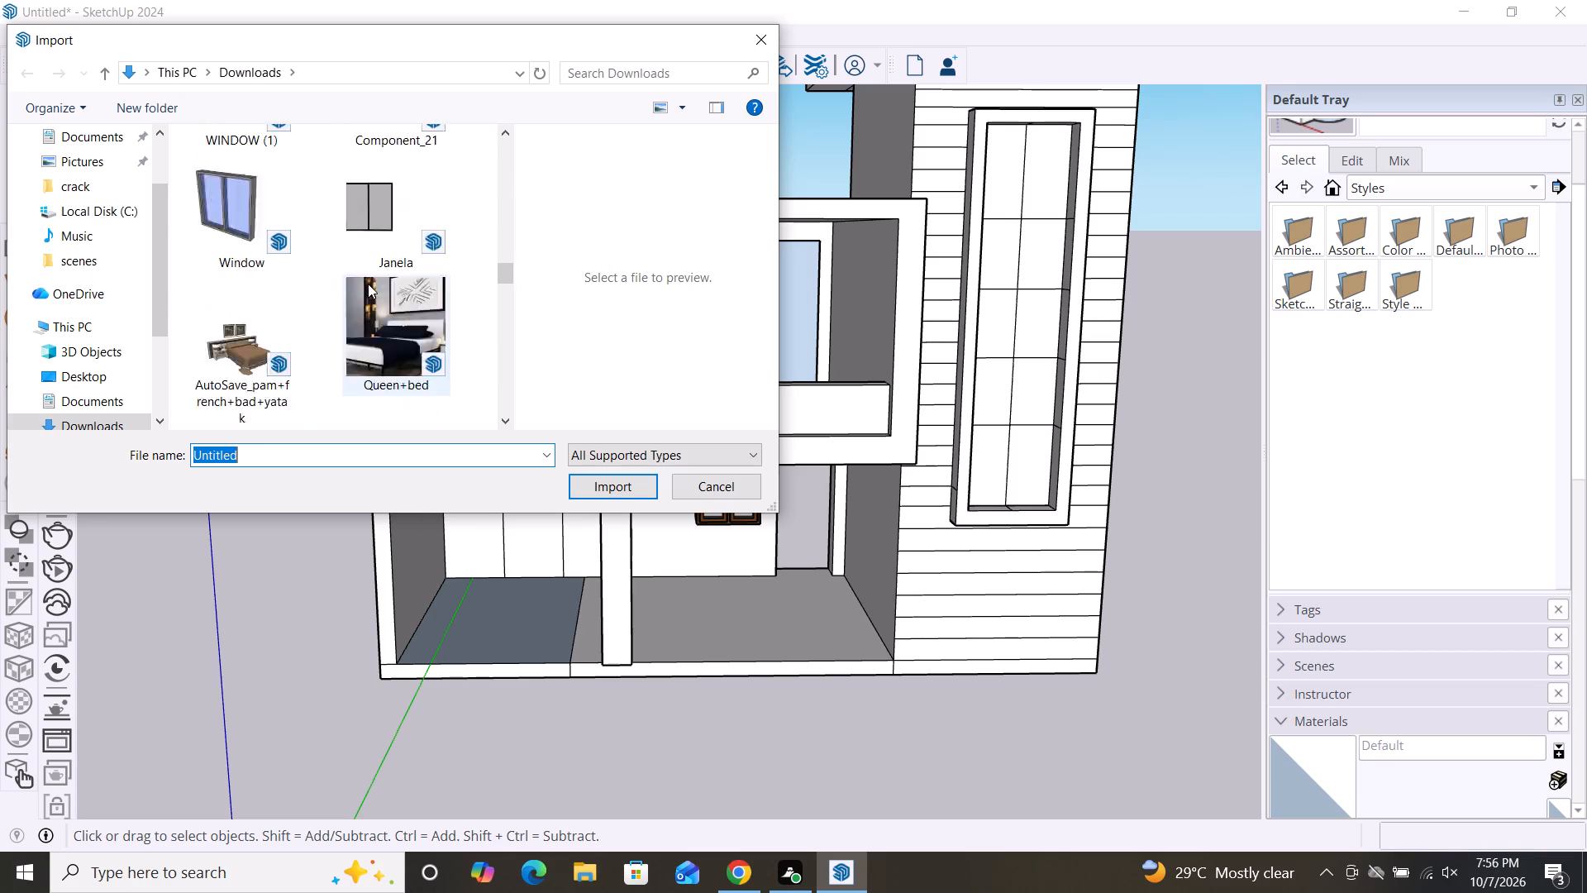
pyautogui.scroll(-5, 368, 284)
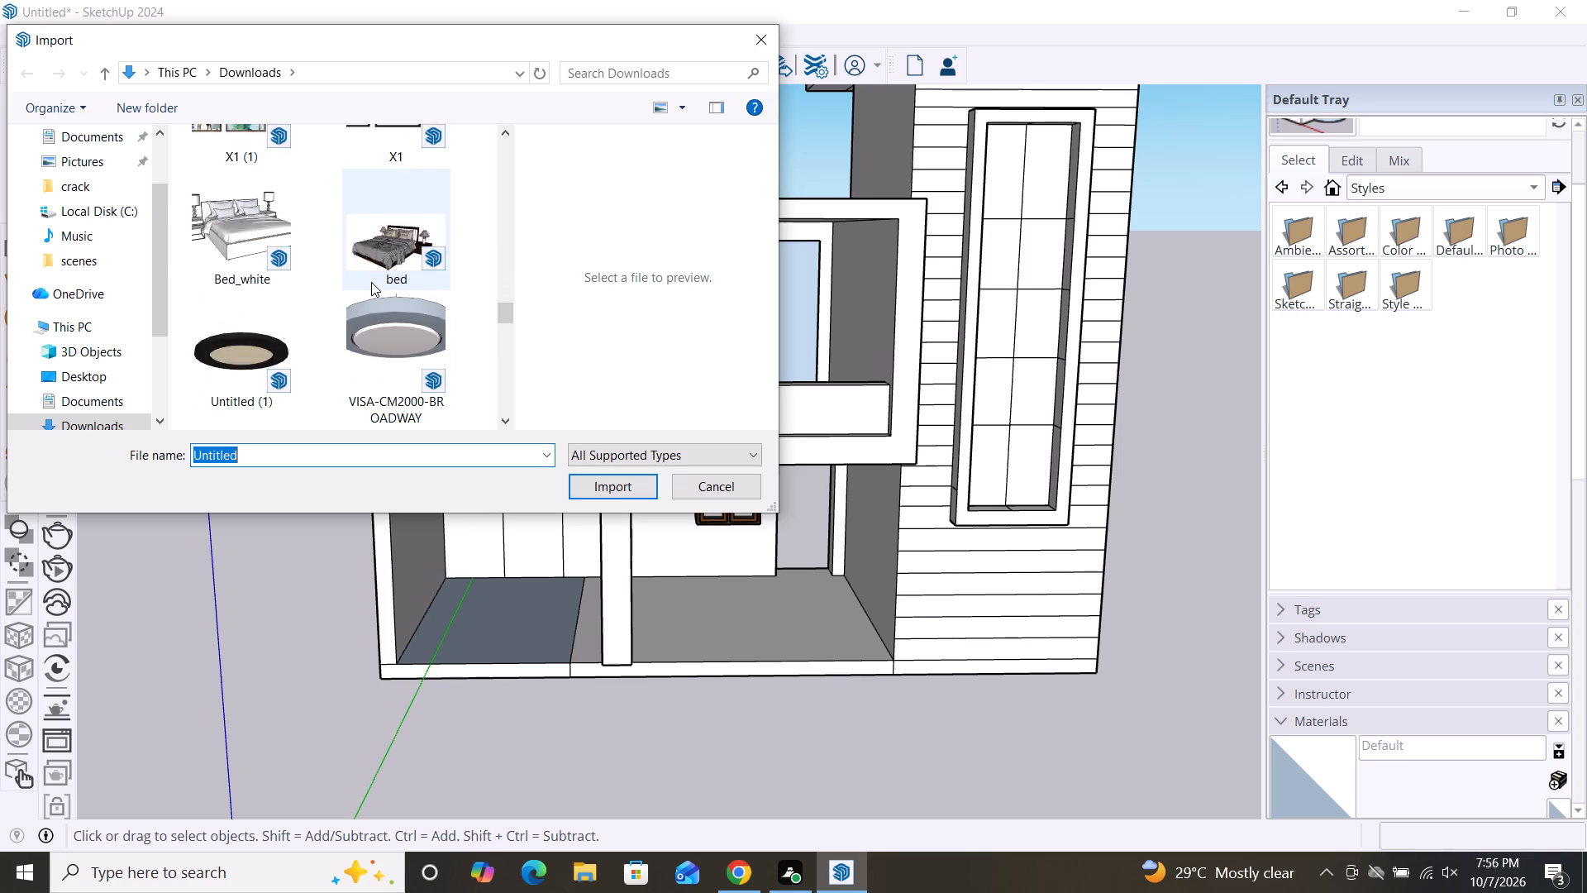
pyautogui.scroll(-8, 371, 282)
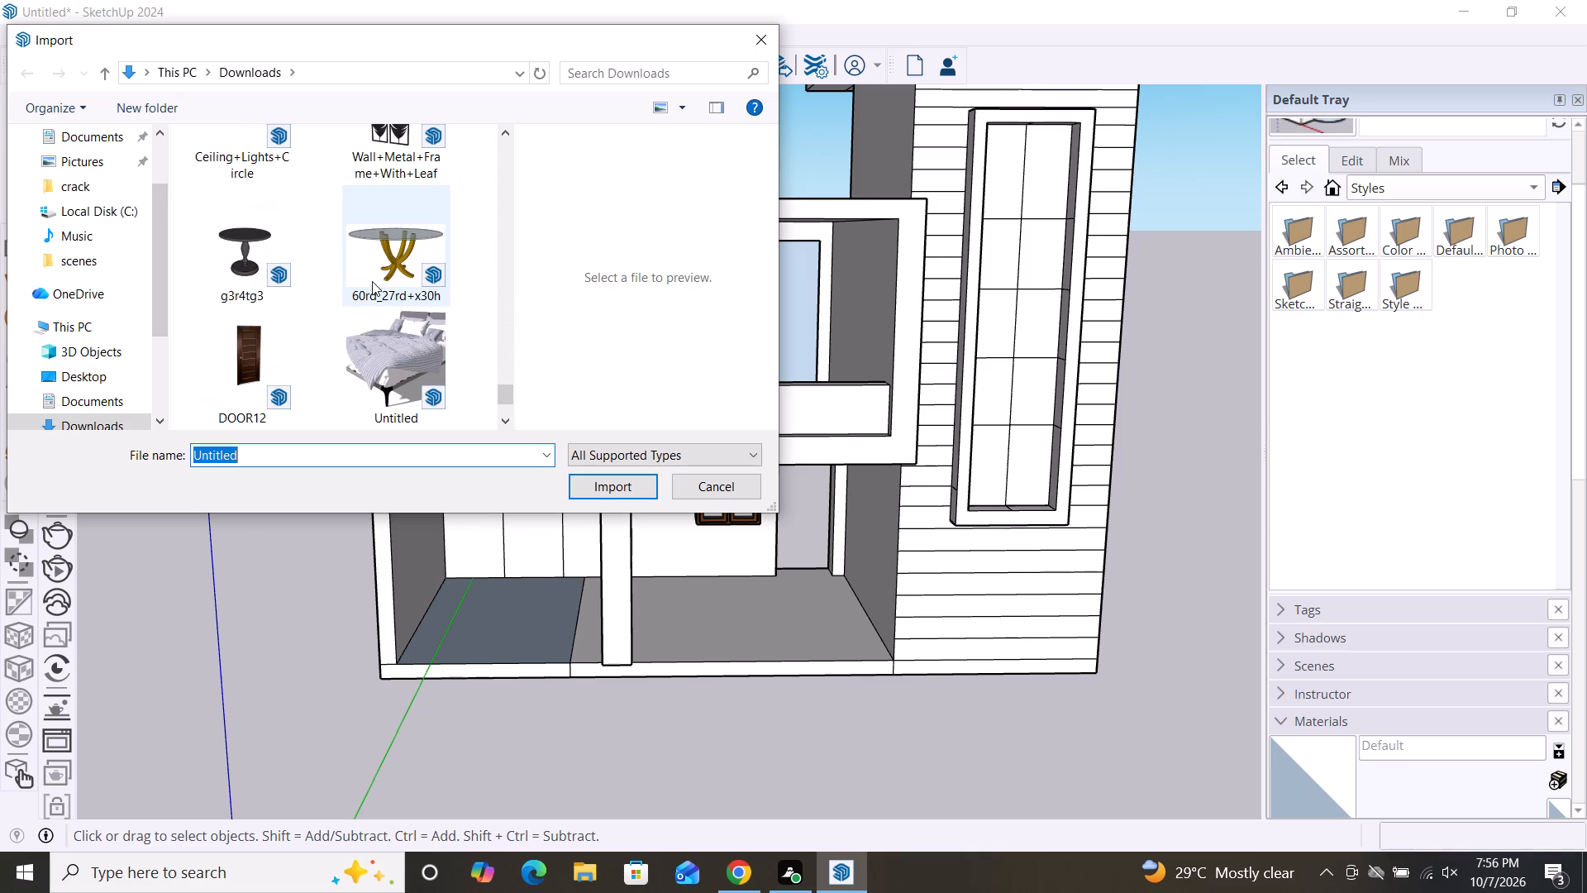
pyautogui.click(260, 350)
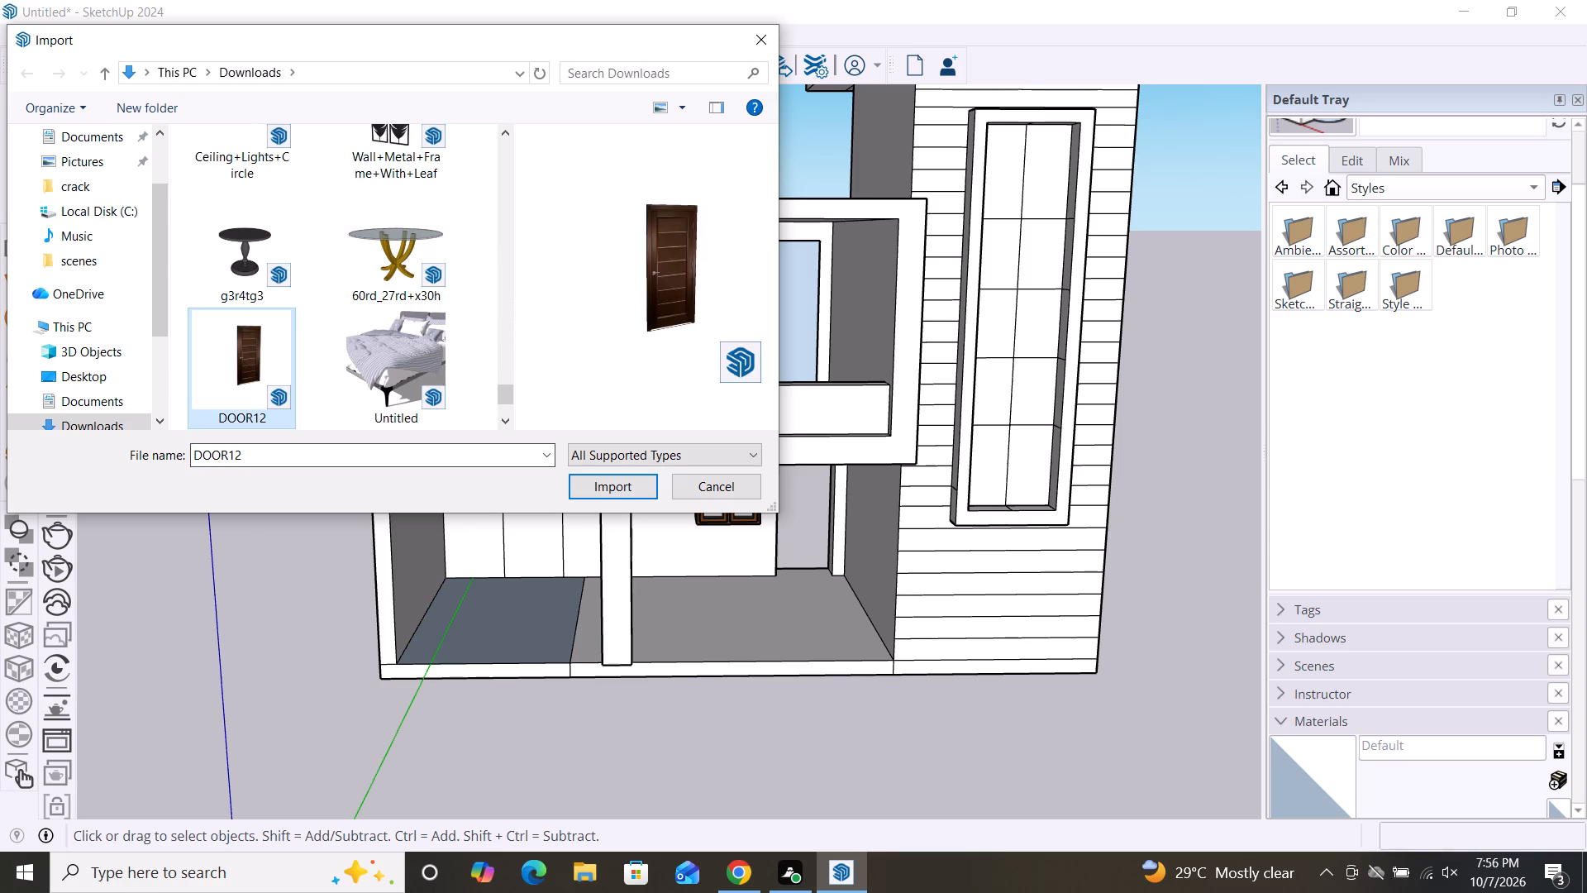
pyautogui.click(594, 483)
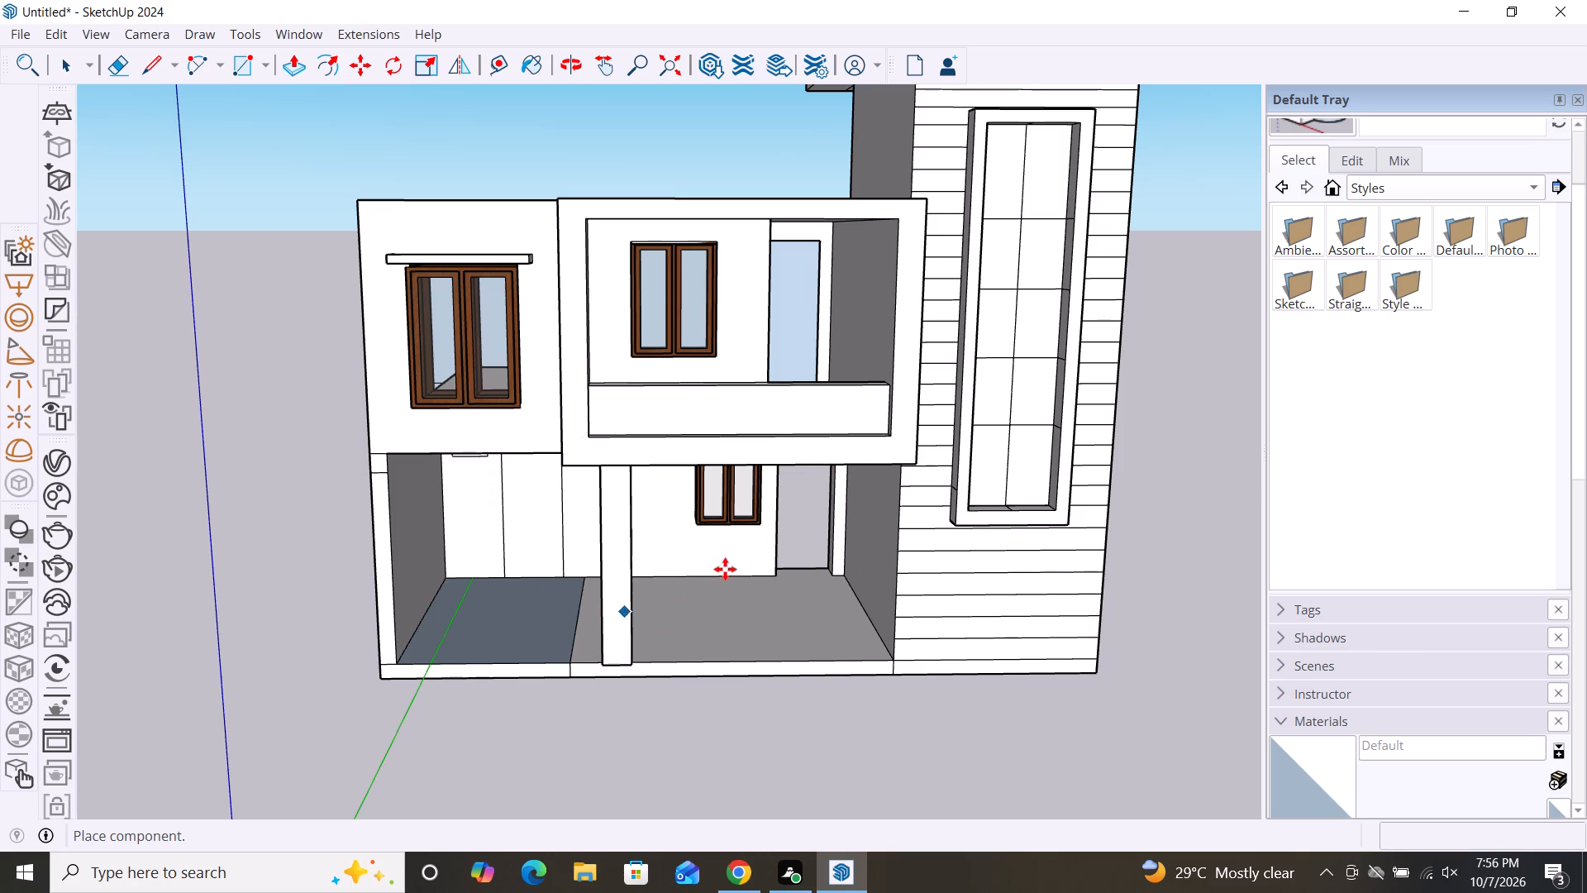
pyautogui.scroll(9, 780, 575)
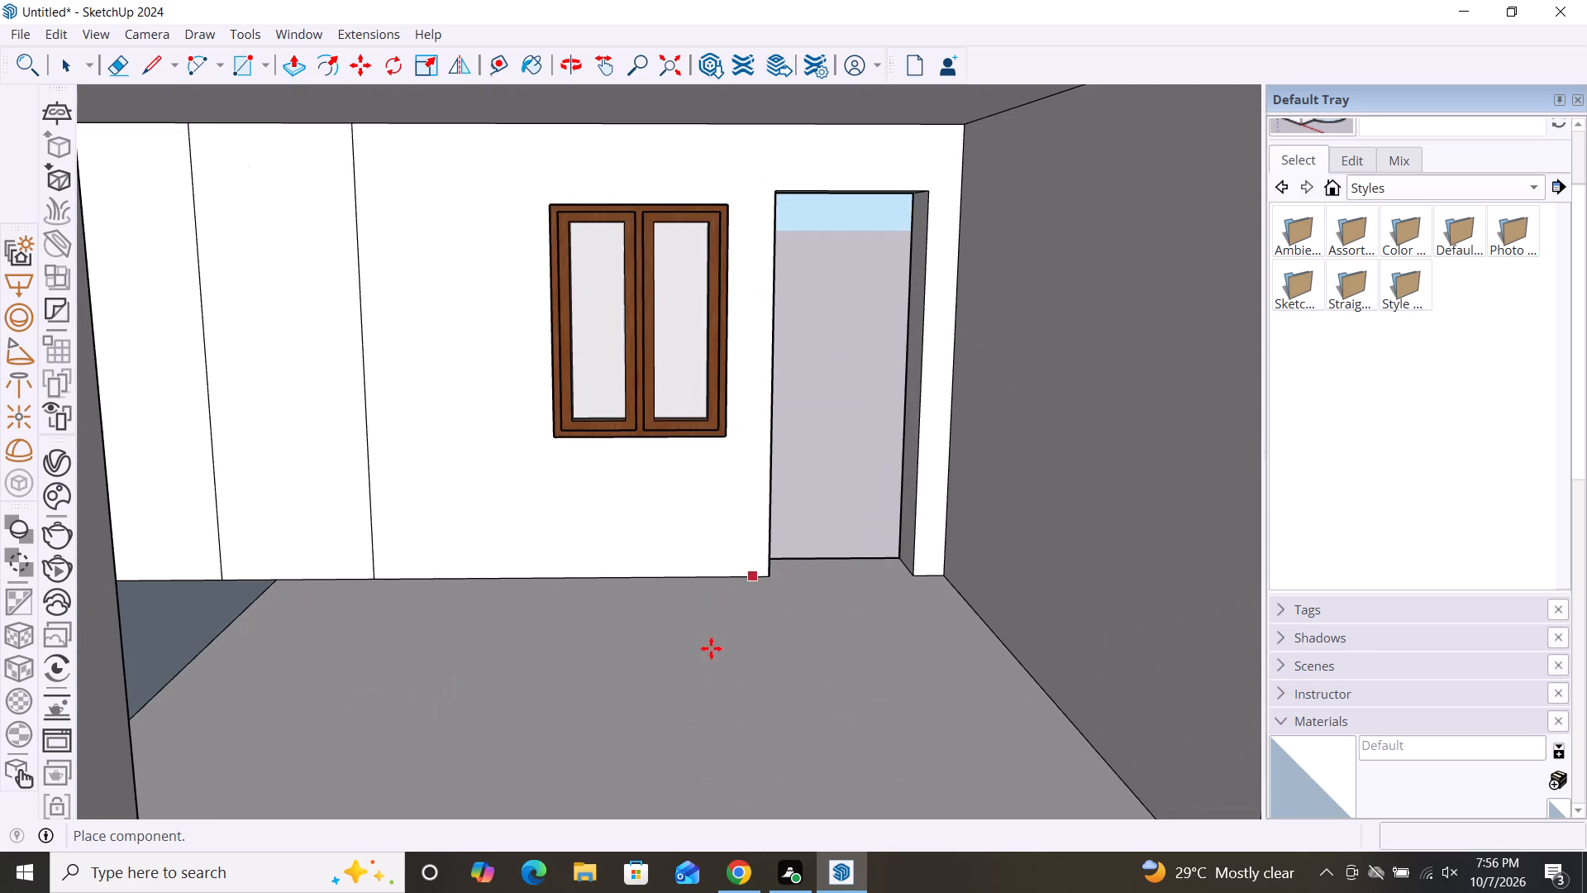
pyautogui.scroll(-4, 354, 310)
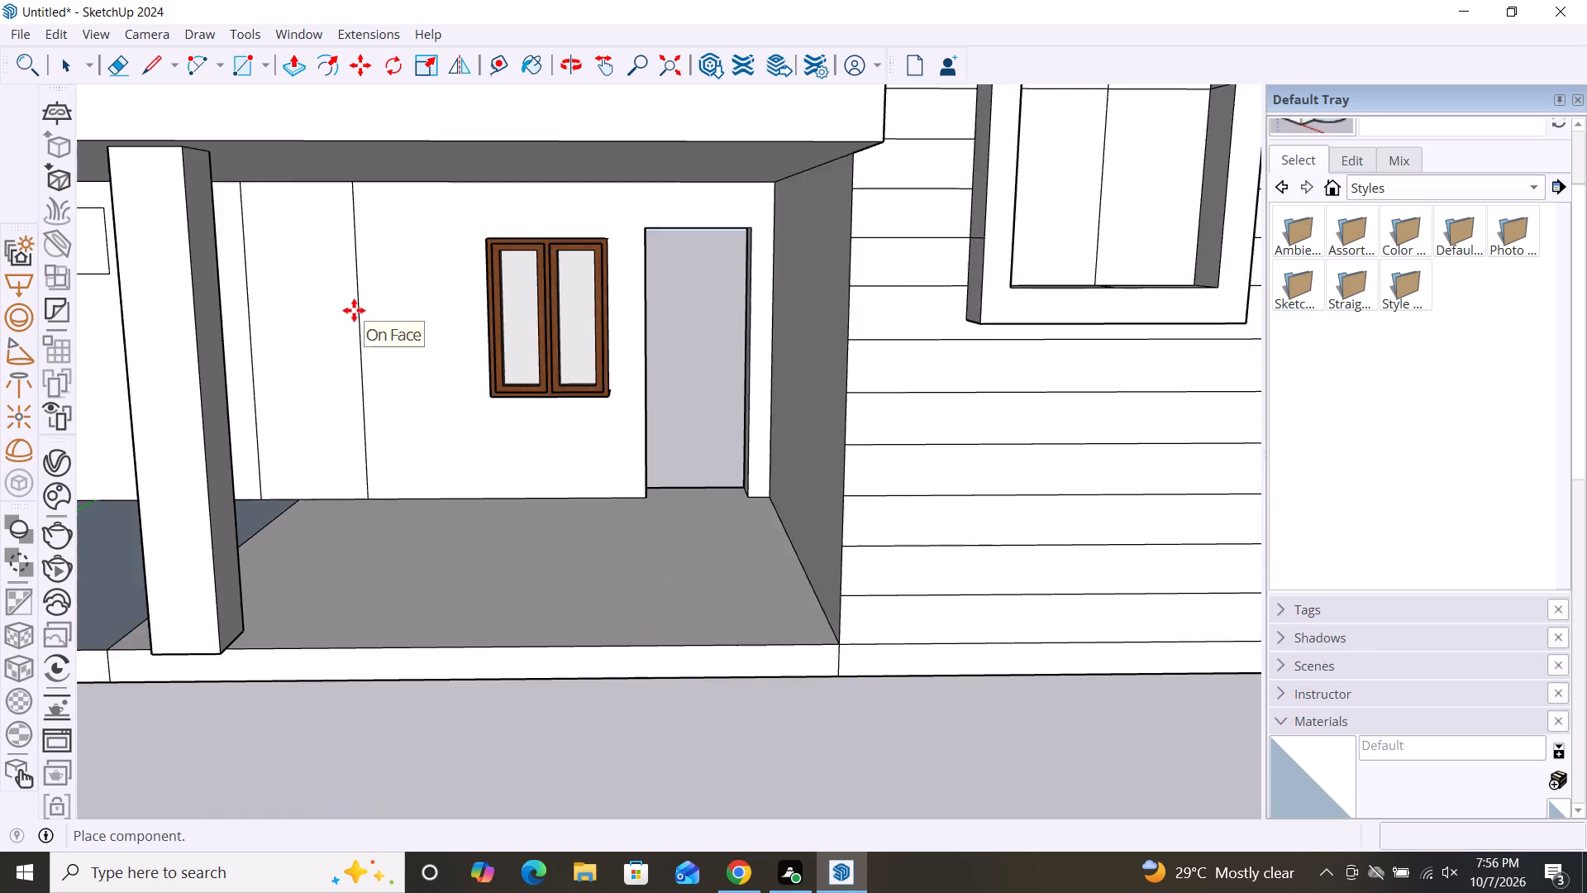
pyautogui.scroll(-4, 354, 310)
pyautogui.click(509, 630)
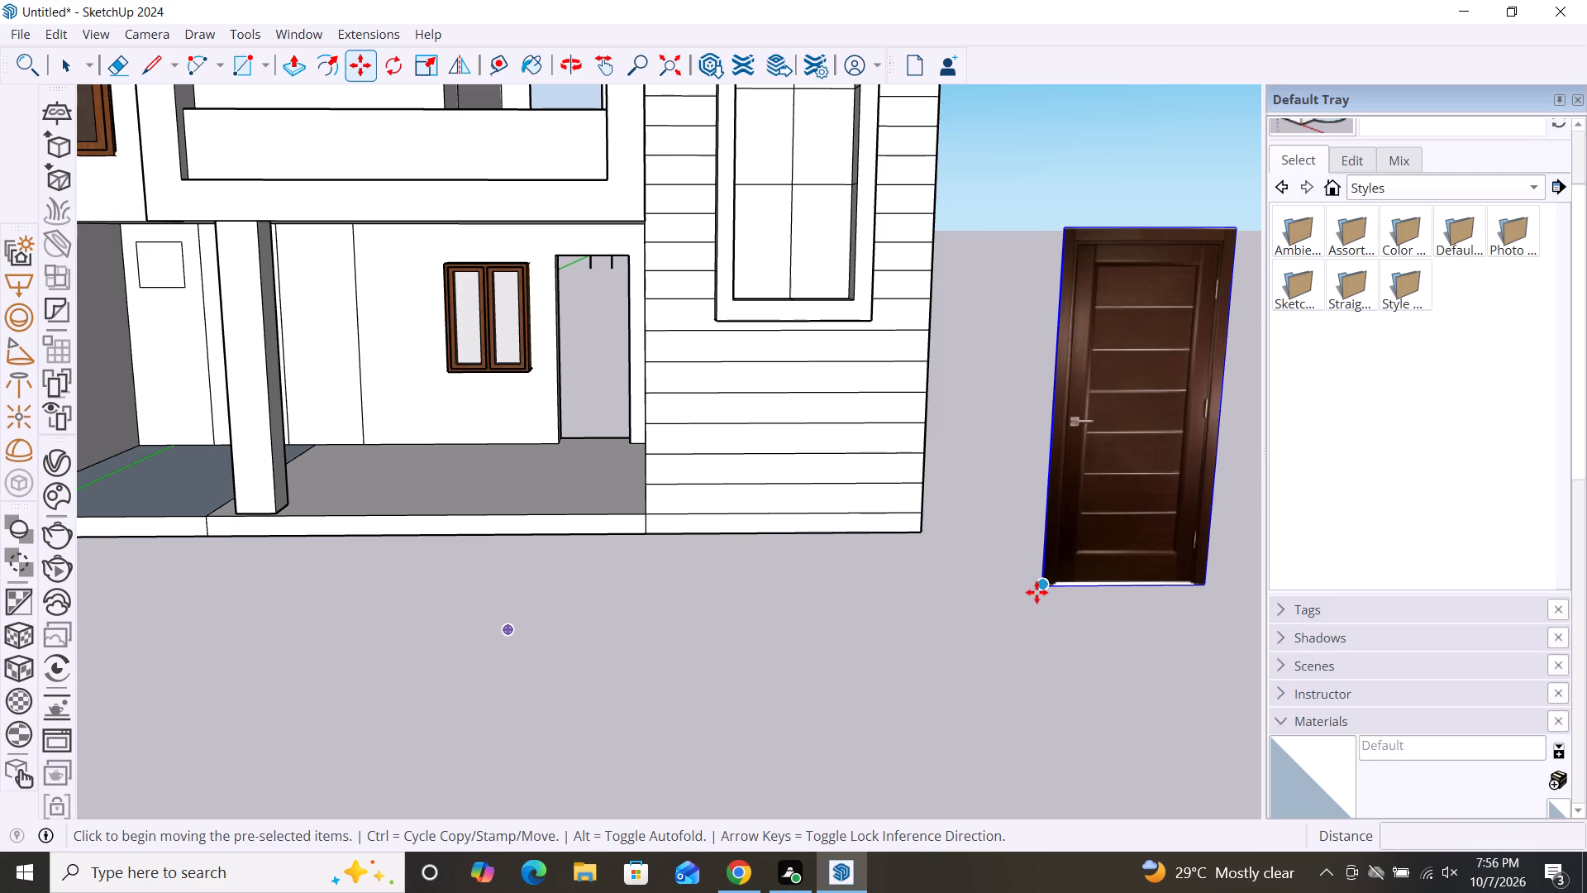
# Move the door by its lower-left corner to the lower-left corner of the ground-floor doorway beside the window.
pyautogui.click(1037, 592)
pyautogui.scroll(2, 554, 455)
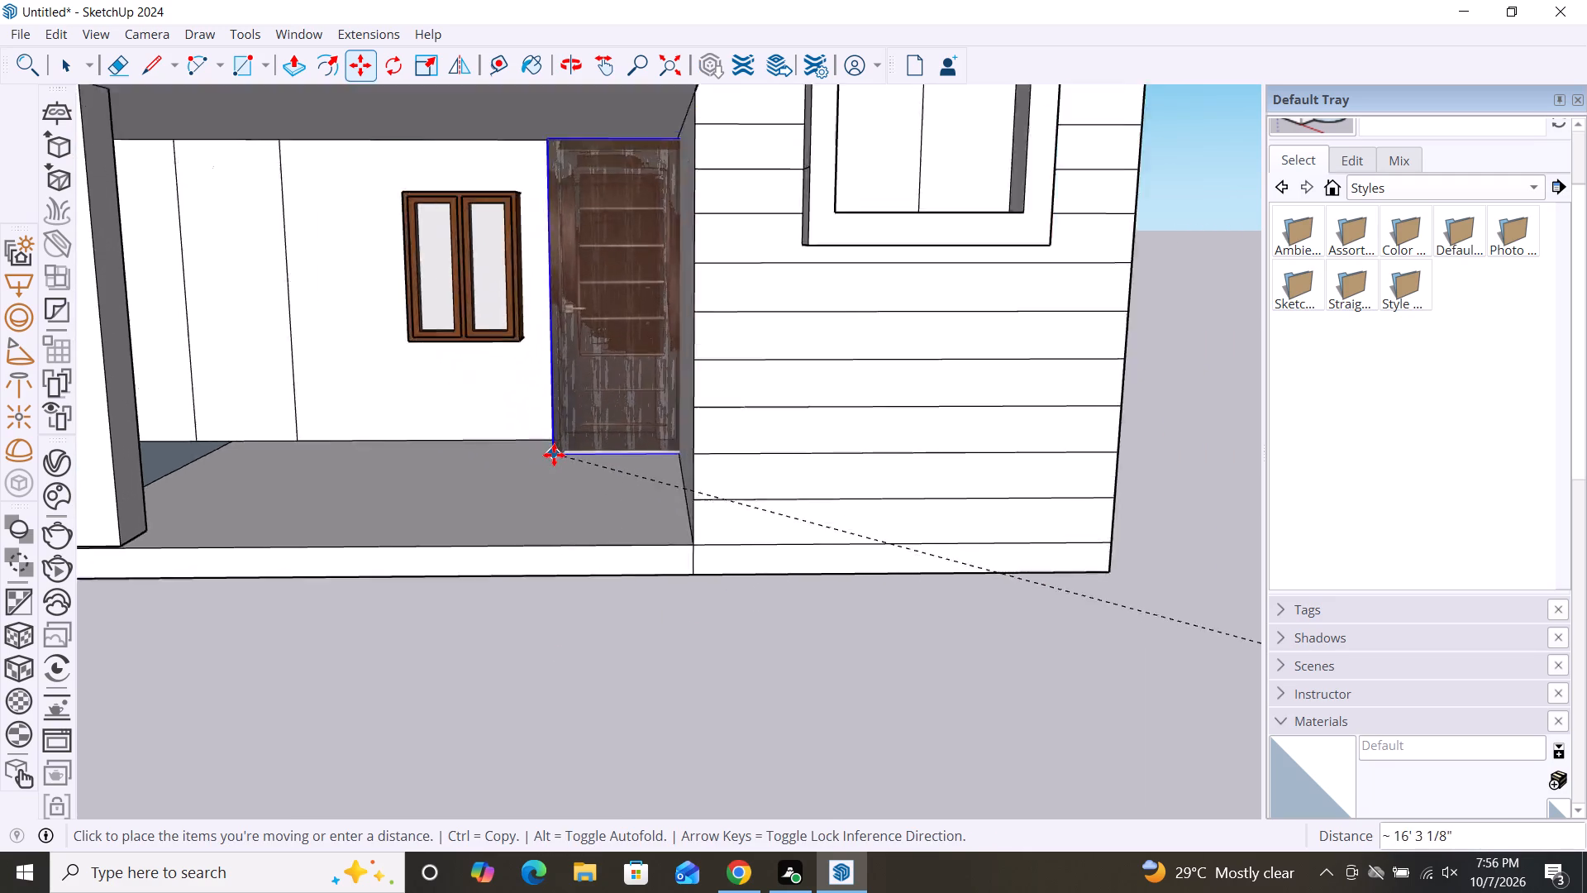
pyautogui.scroll(15, 554, 455)
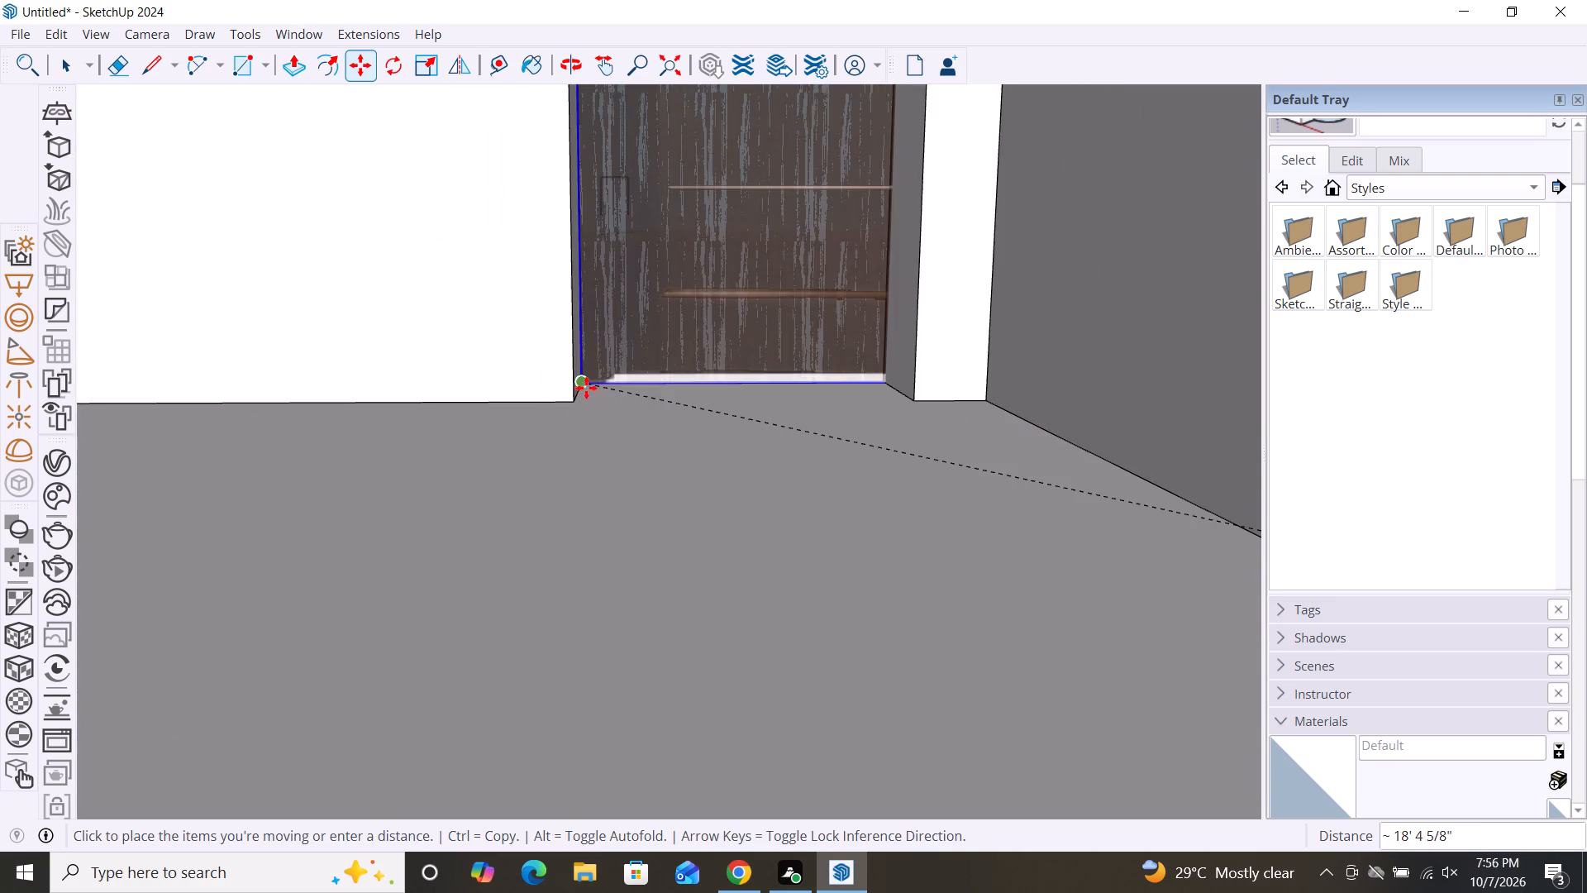
pyautogui.click(579, 400)
pyautogui.scroll(-6, 484, 425)
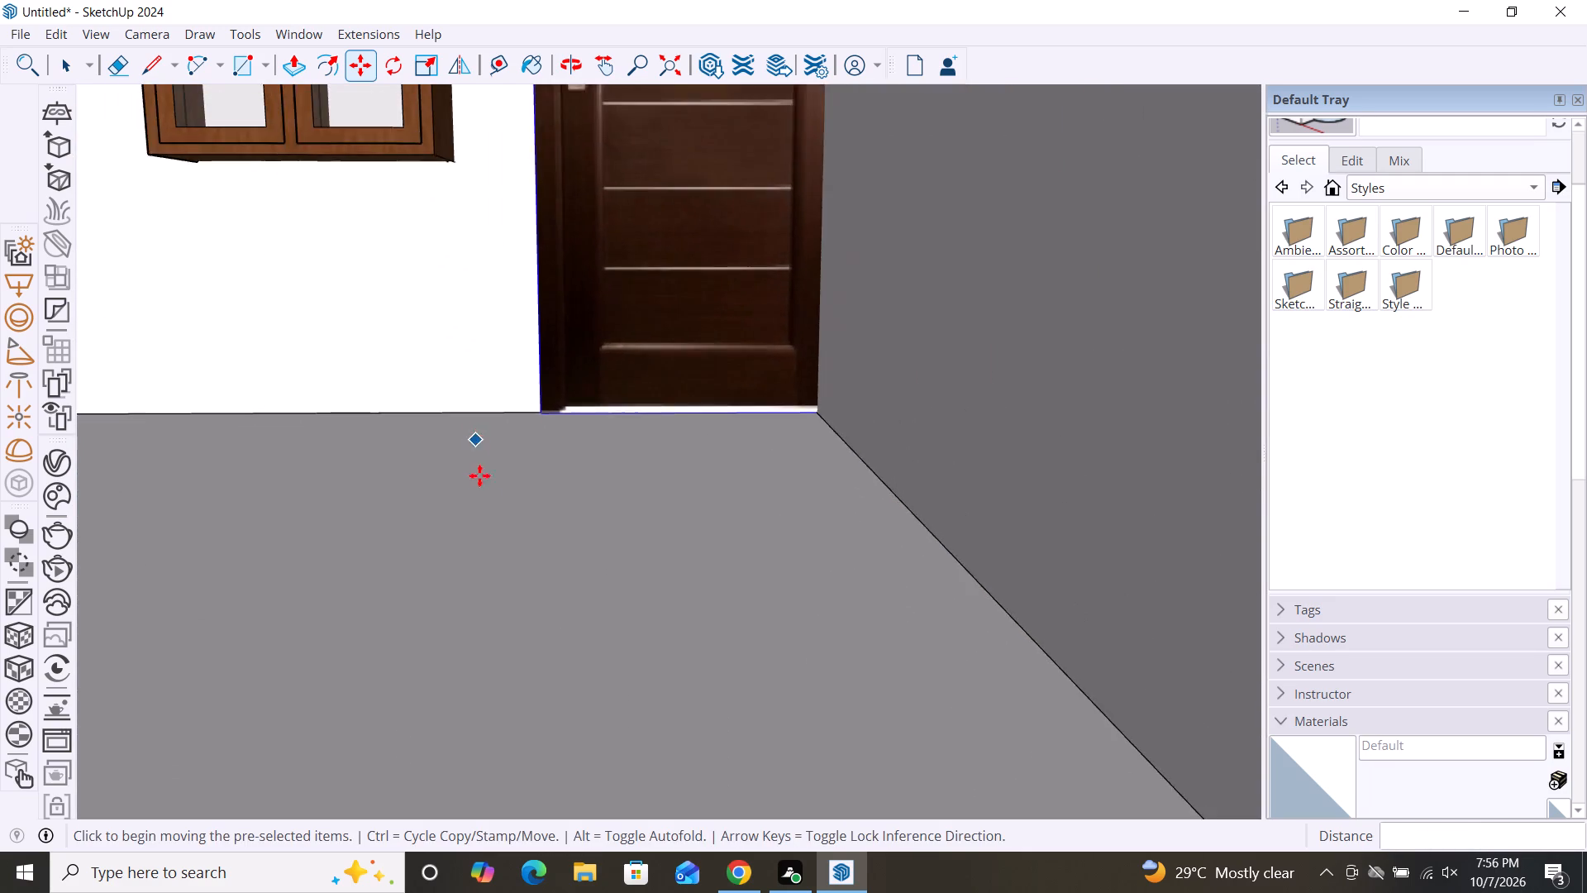
pyautogui.scroll(-6, 479, 475)
pyautogui.scroll(-3, 582, 473)
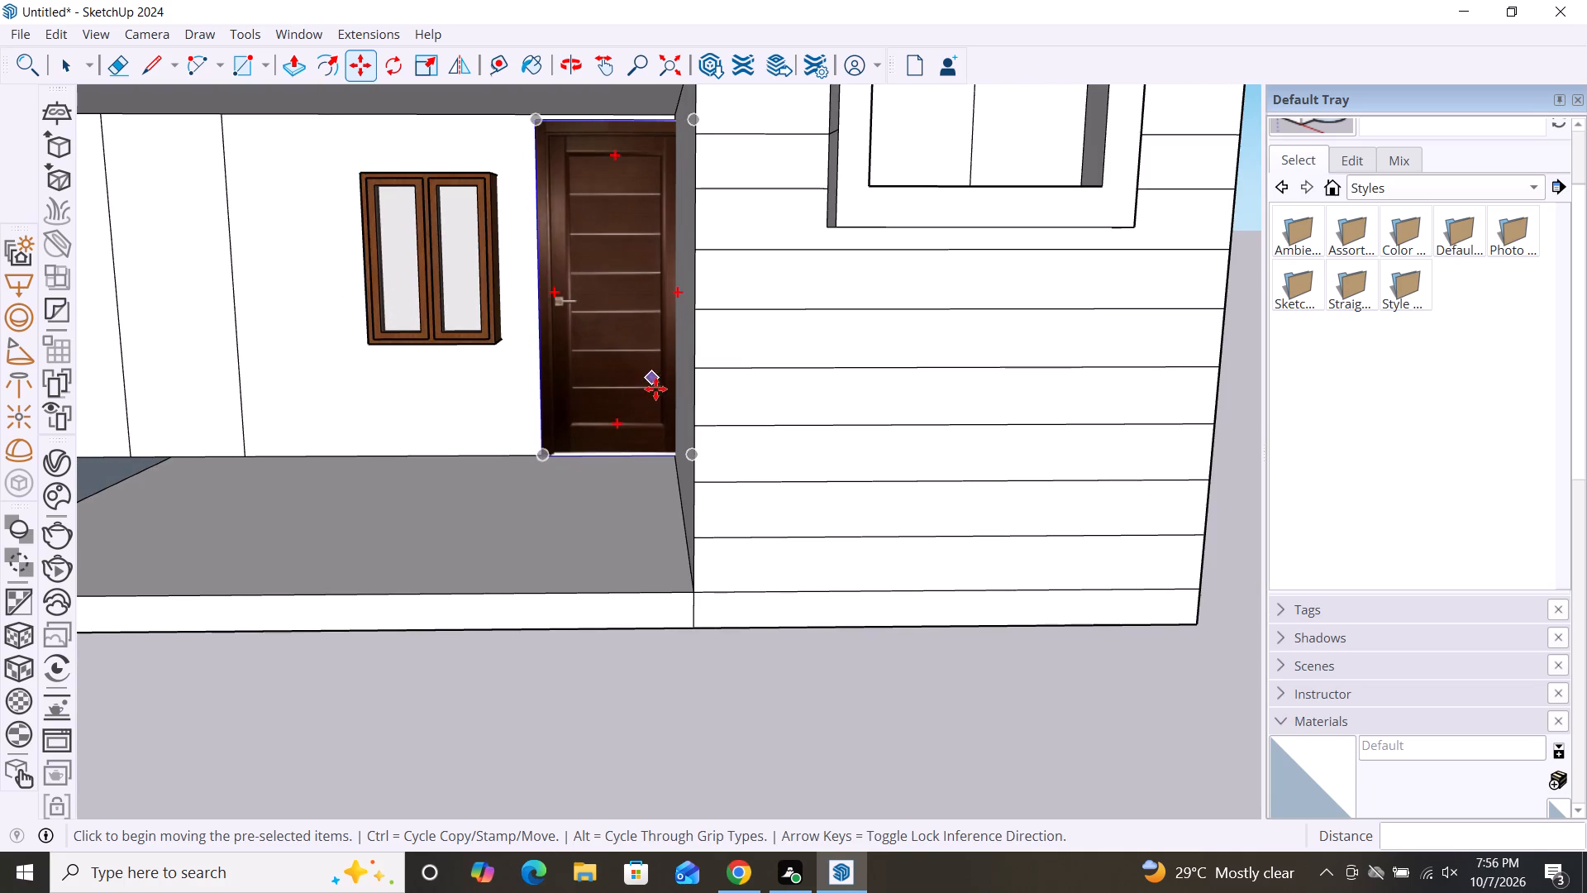
pyautogui.scroll(-2, 655, 389)
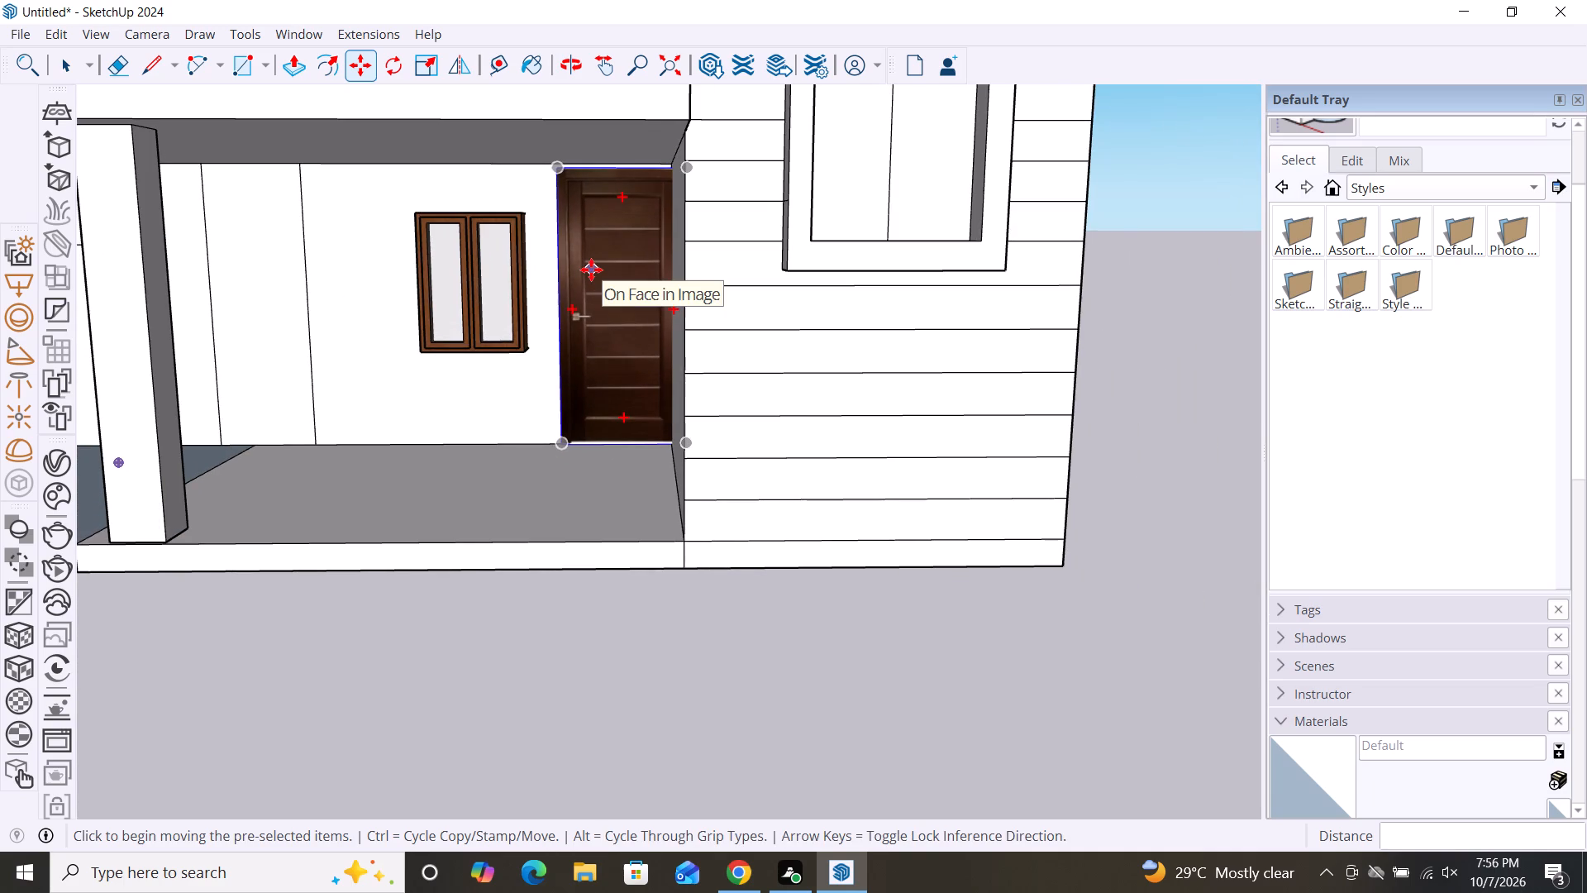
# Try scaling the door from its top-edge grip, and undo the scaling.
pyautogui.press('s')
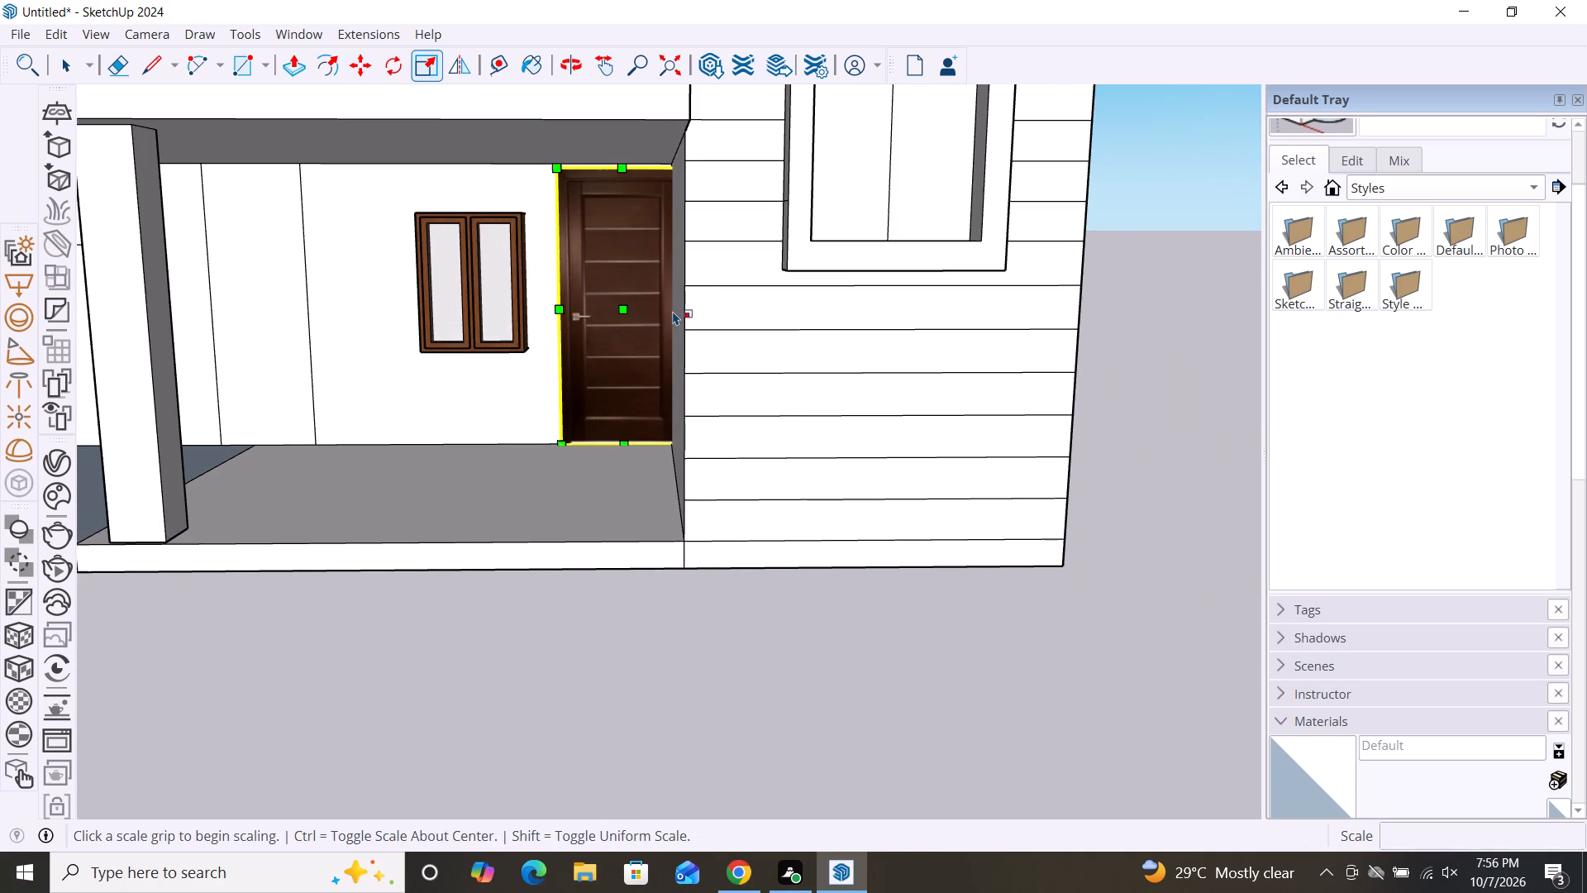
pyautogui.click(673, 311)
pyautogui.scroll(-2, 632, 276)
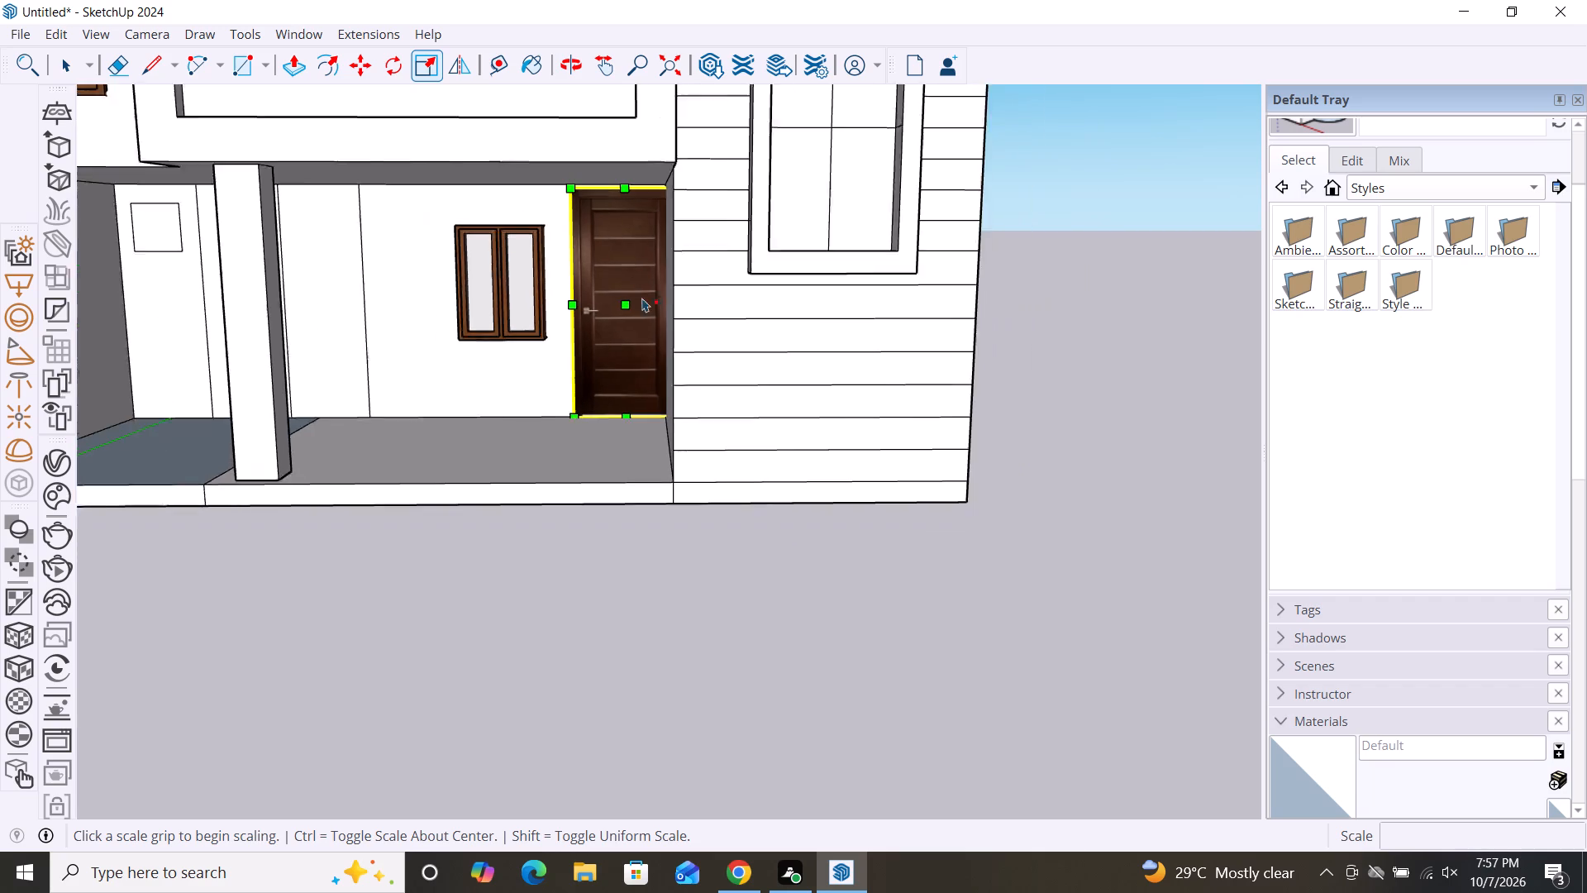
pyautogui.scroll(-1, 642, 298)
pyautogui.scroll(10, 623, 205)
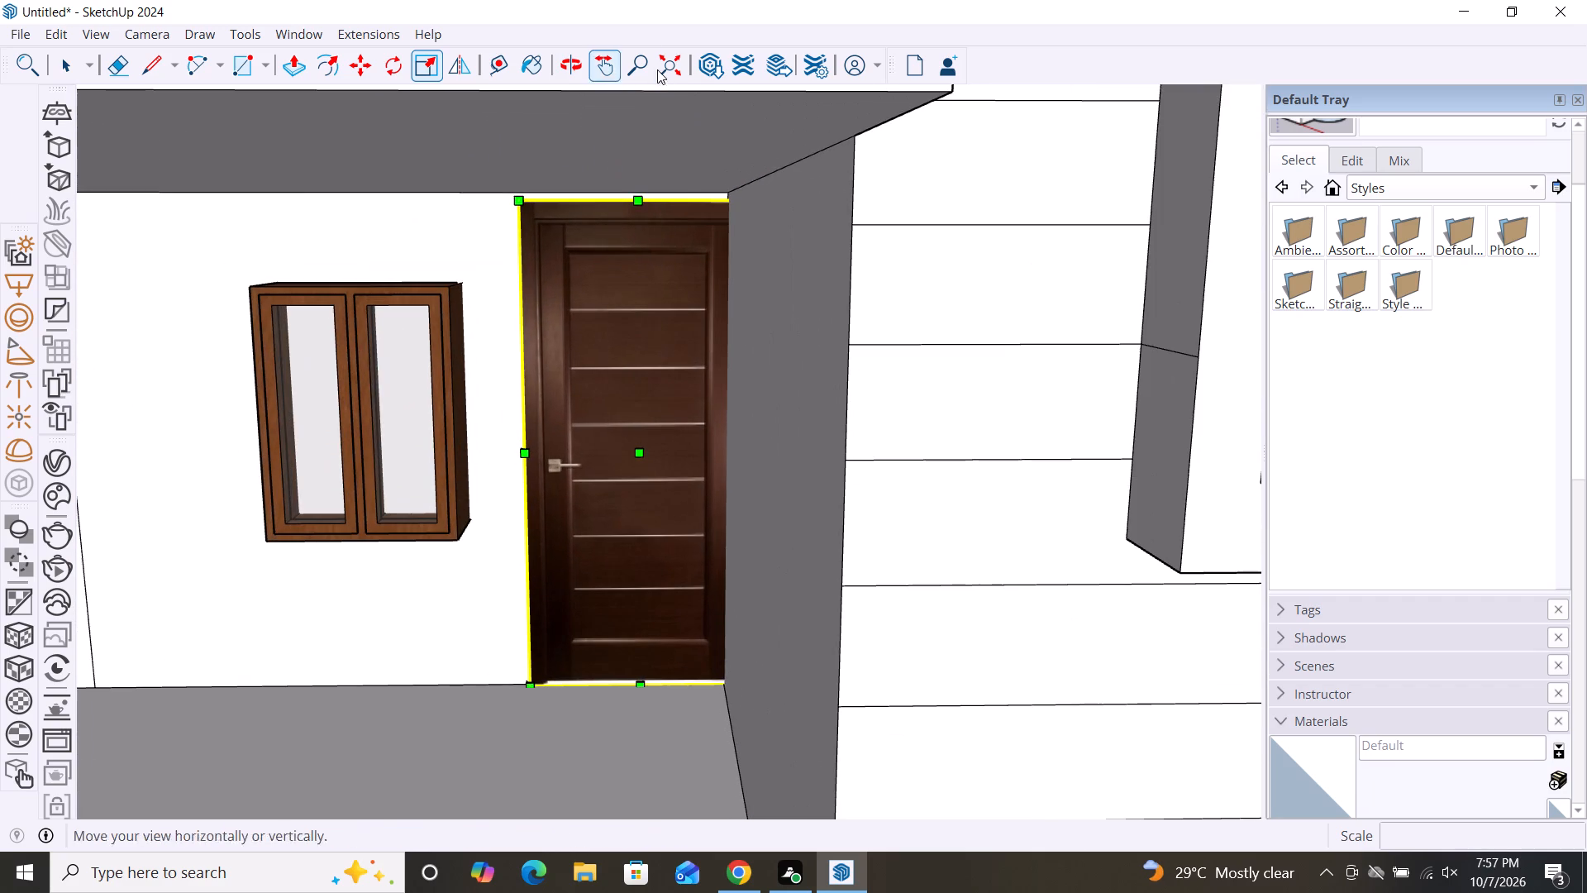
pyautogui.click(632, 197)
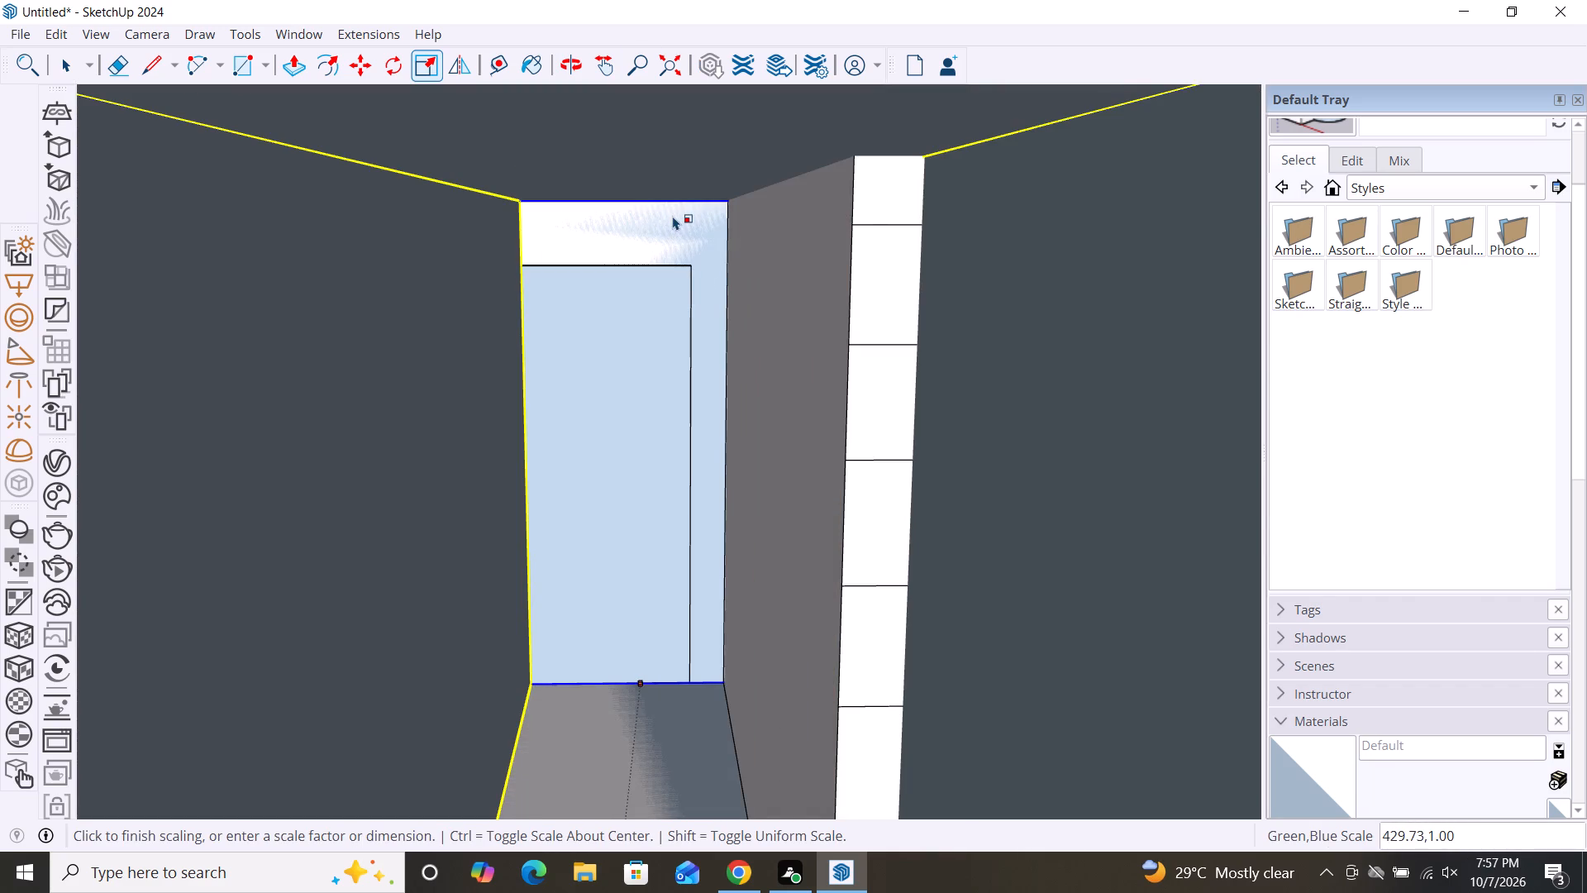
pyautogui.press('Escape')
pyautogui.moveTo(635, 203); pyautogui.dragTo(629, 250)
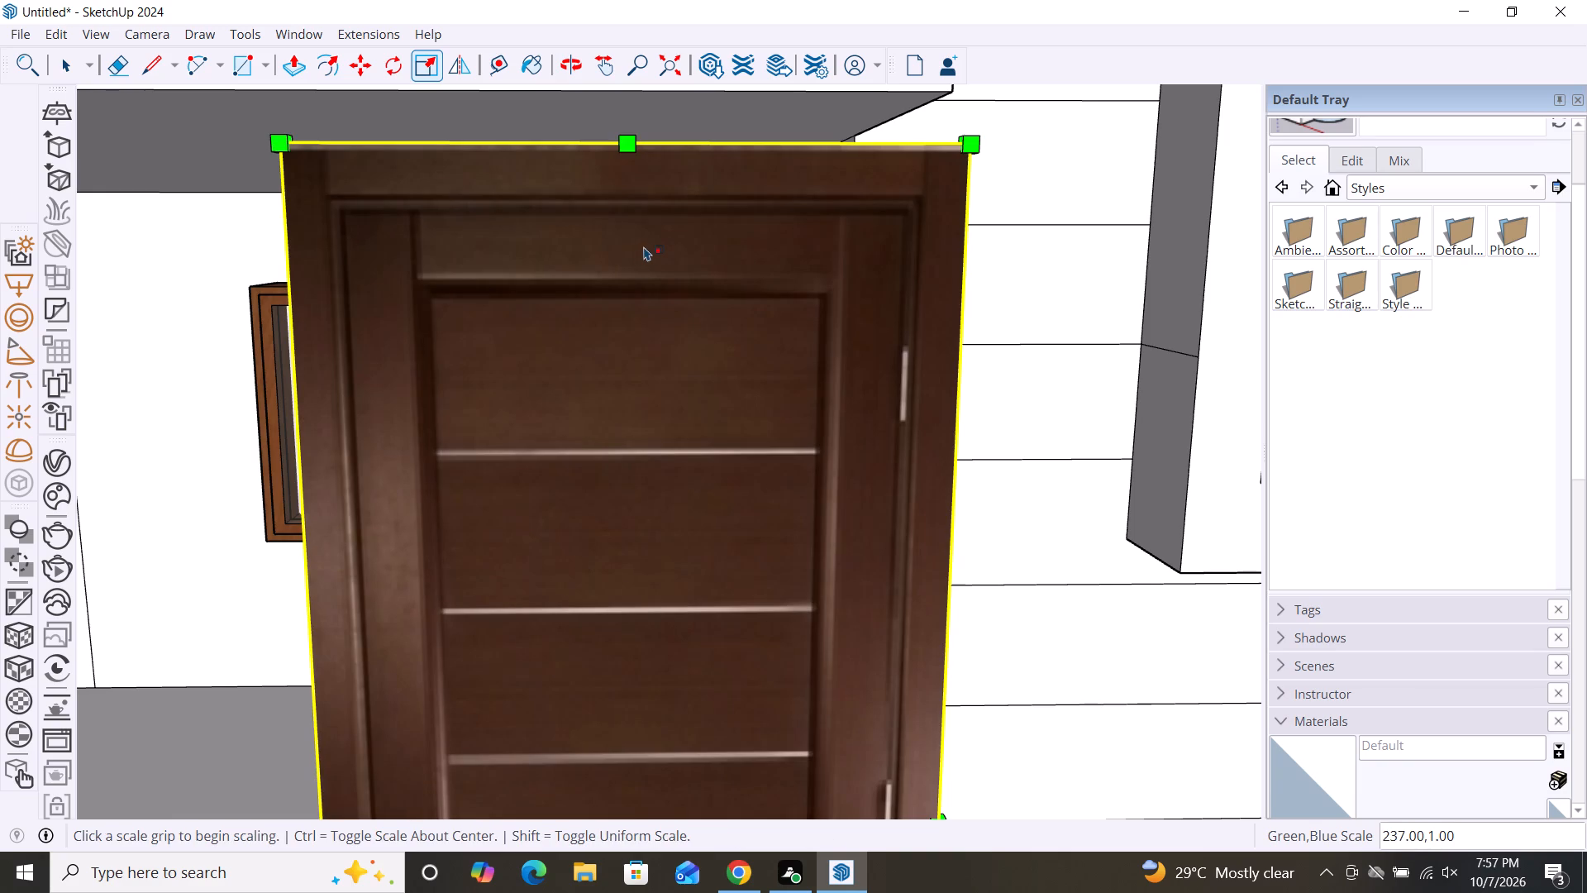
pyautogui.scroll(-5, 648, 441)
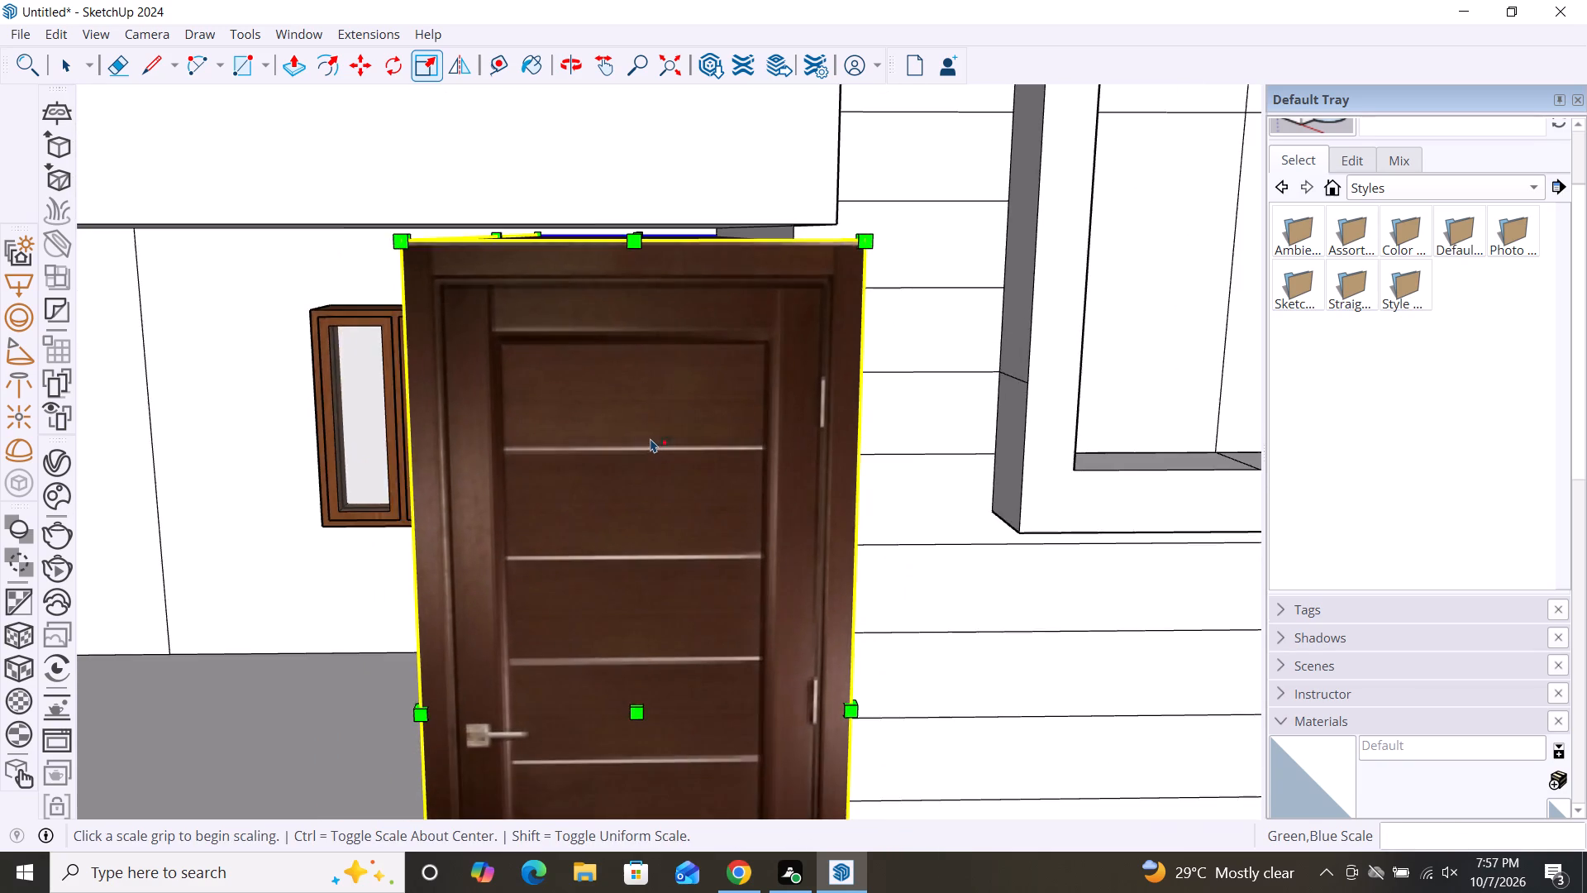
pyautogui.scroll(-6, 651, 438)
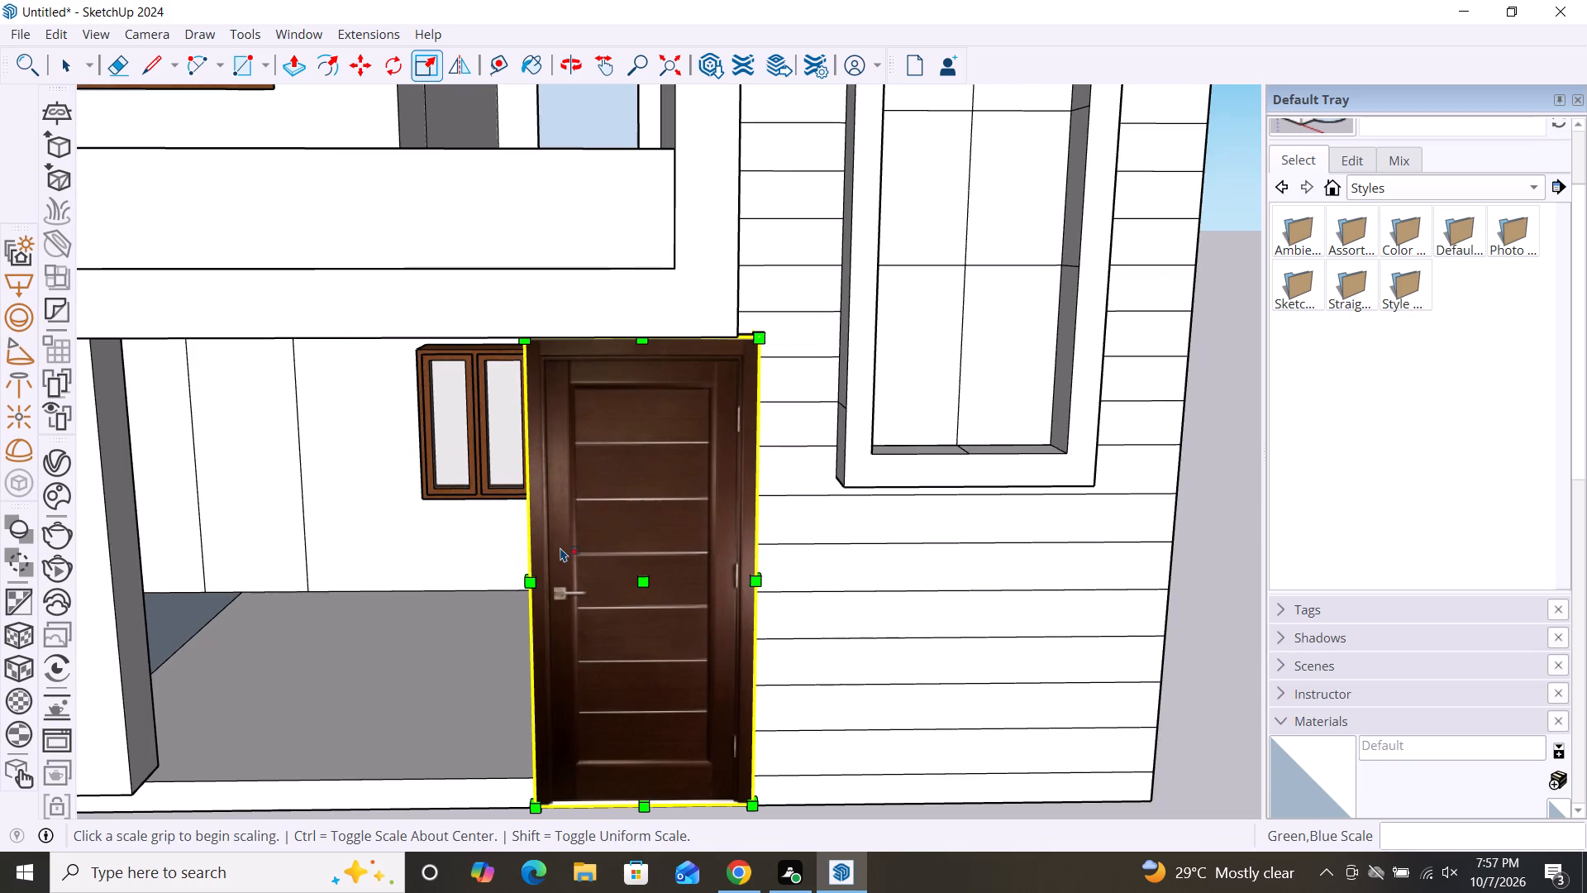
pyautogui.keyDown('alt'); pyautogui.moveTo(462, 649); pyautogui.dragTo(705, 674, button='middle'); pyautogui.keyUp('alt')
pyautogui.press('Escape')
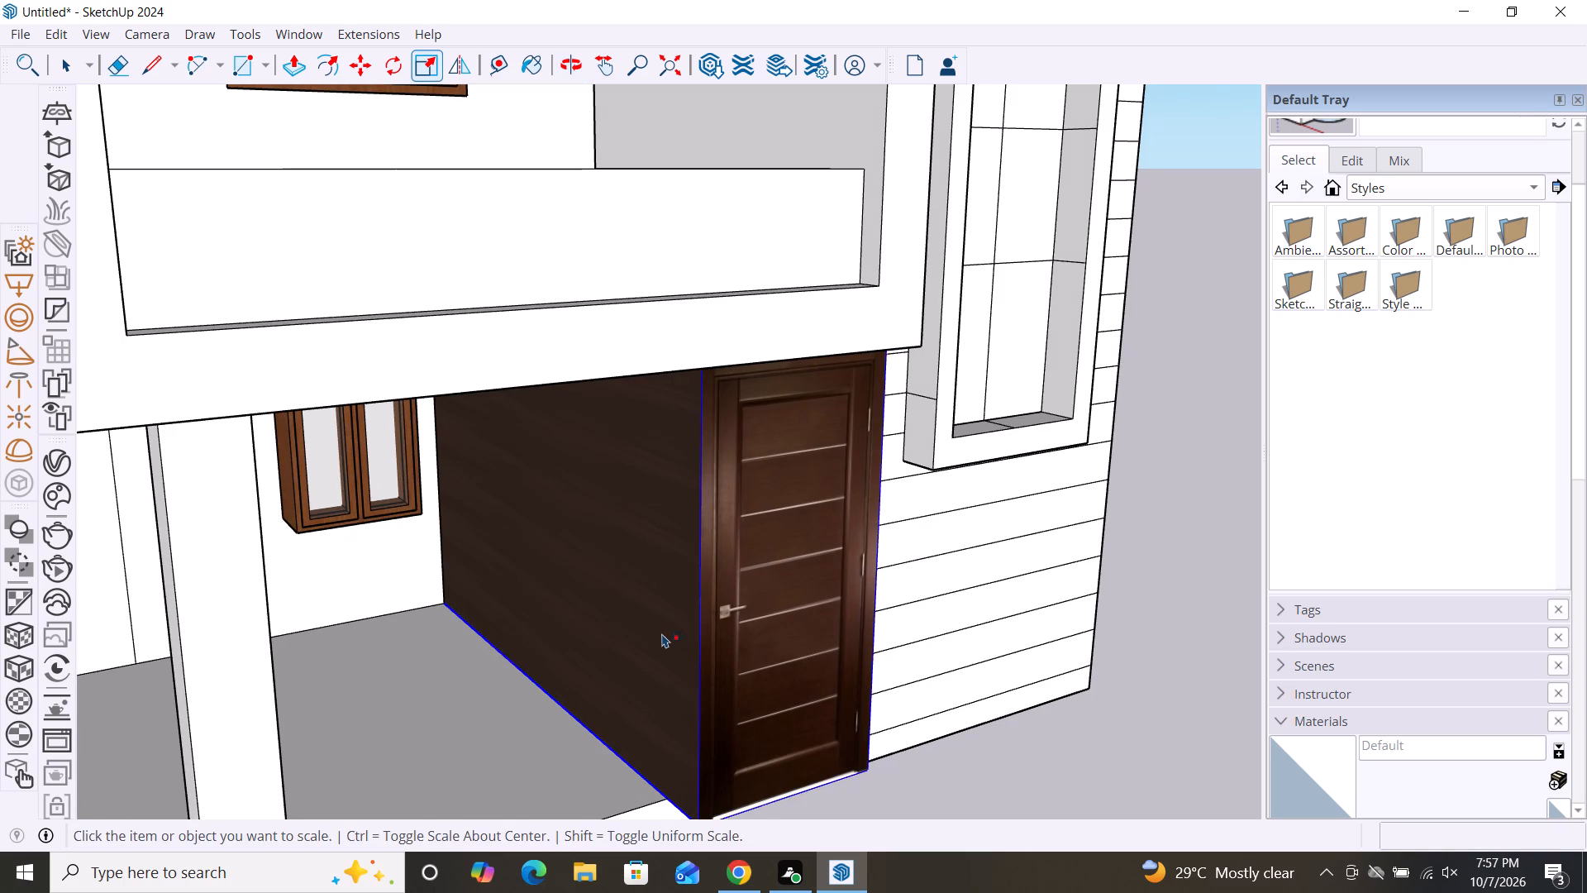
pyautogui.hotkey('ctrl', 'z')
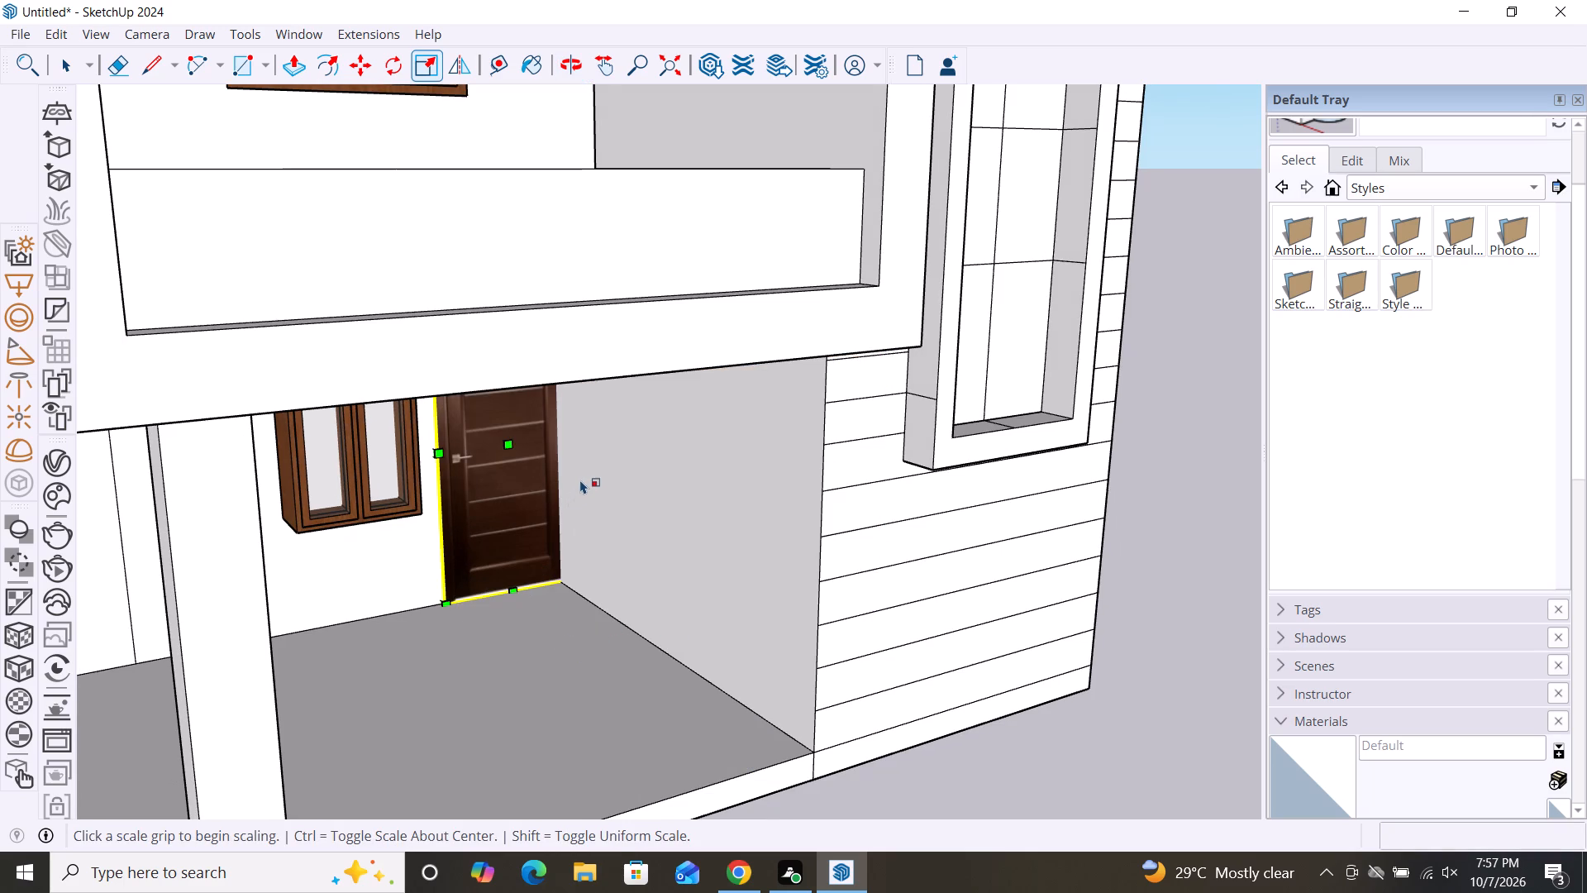
# Scale the door from its top-edge grip by about 11.43 in depth and 0.87 in height, matching the doorway's top.
pyautogui.moveTo(580, 480); pyautogui.dragTo(527, 358, button='middle')
pyautogui.scroll(6, 536, 339)
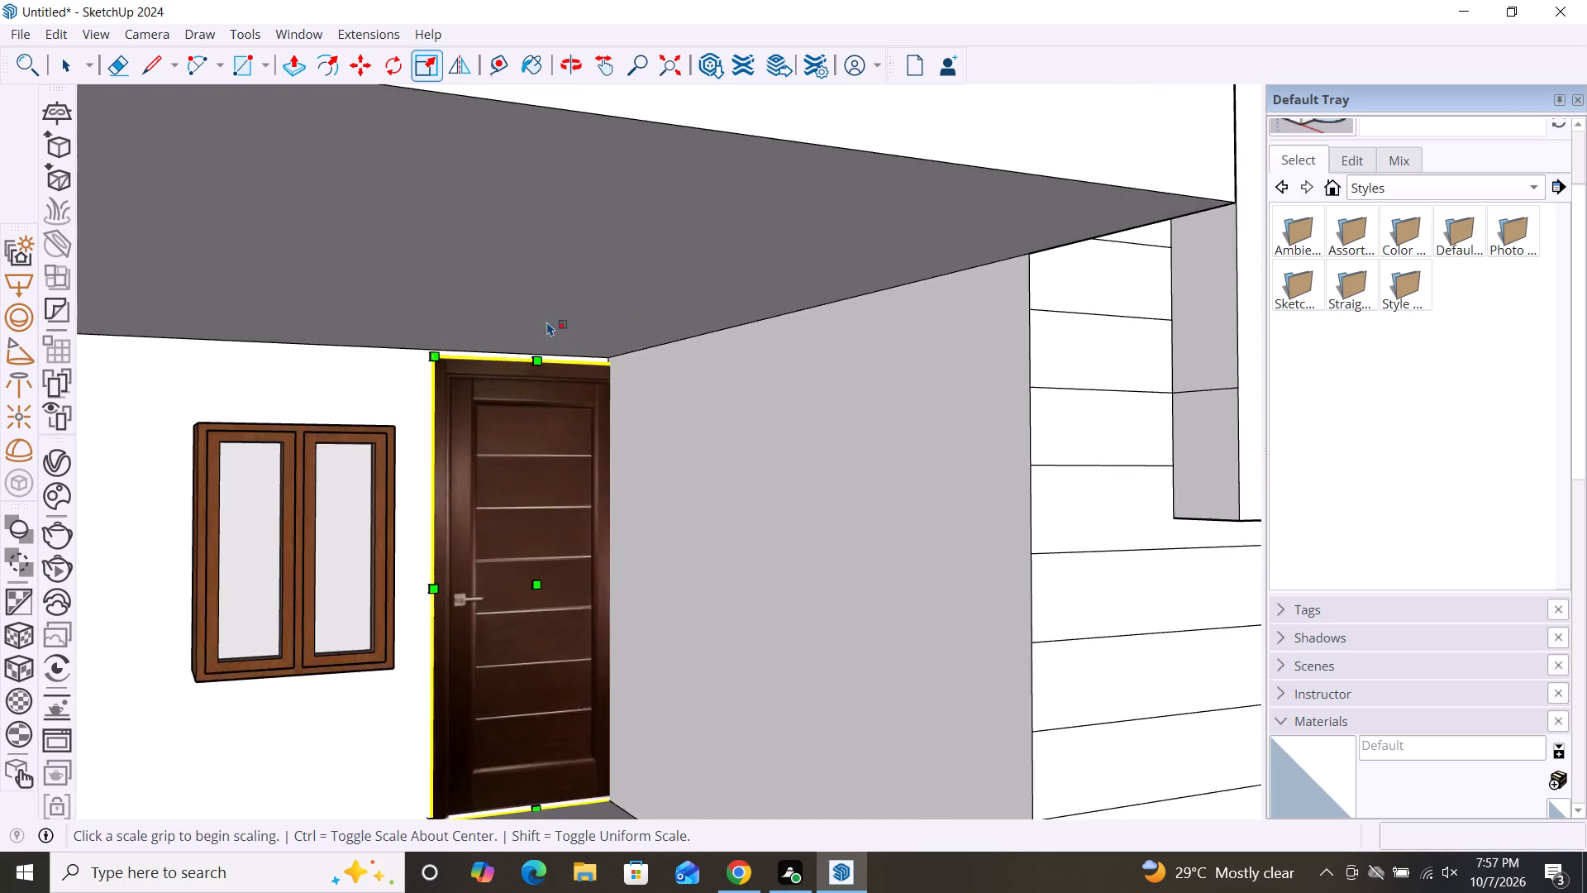
pyautogui.scroll(4, 547, 322)
pyautogui.moveTo(531, 384); pyautogui.dragTo(535, 400)
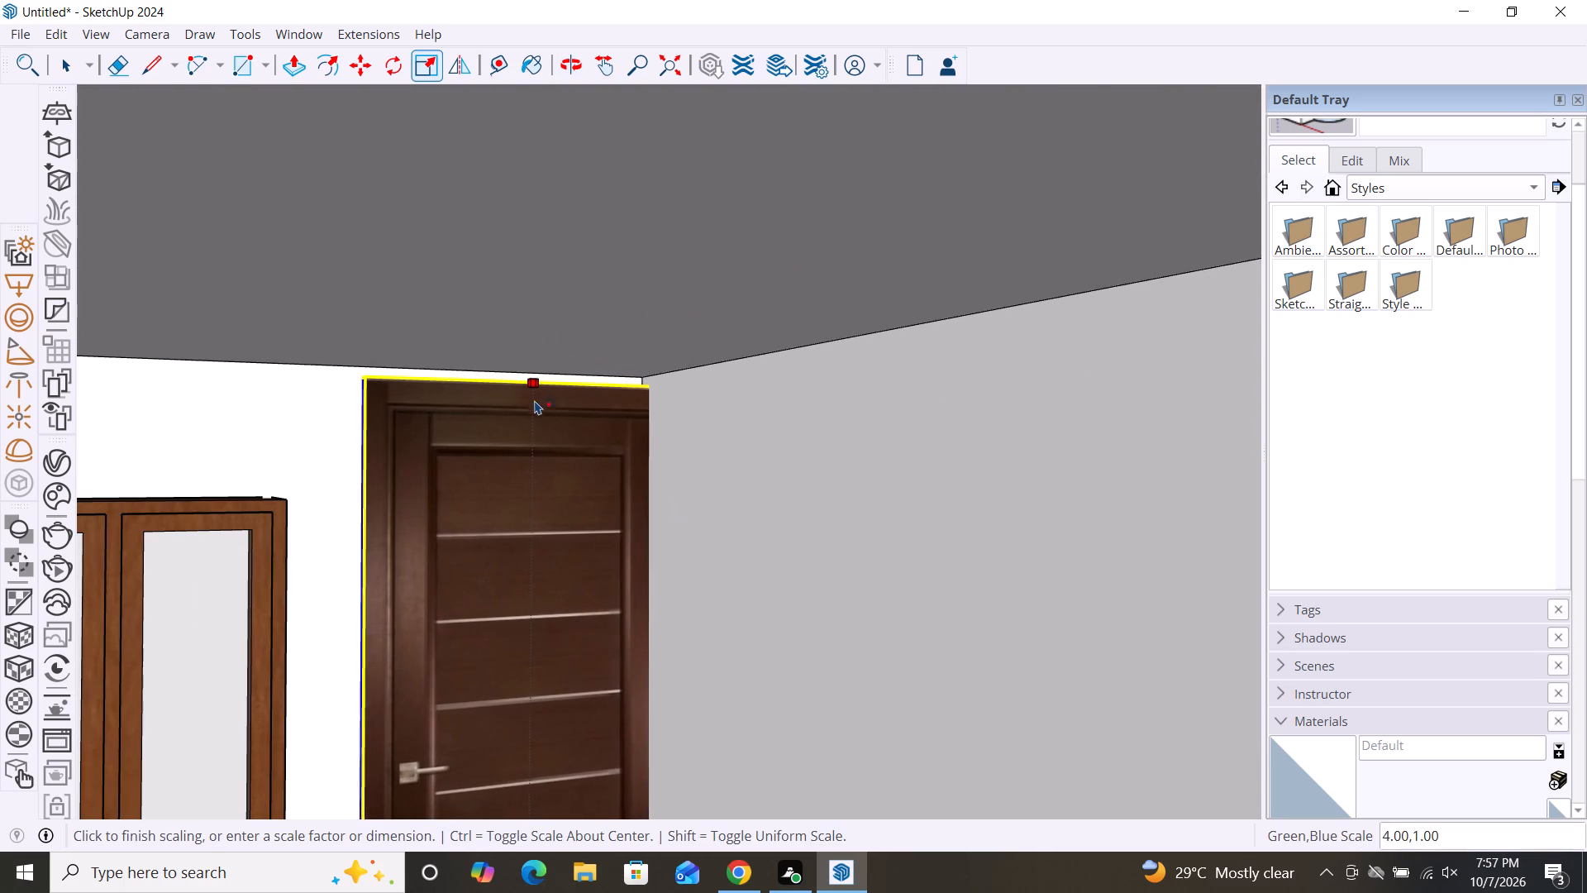
pyautogui.moveTo(535, 400); pyautogui.dragTo(534, 488)
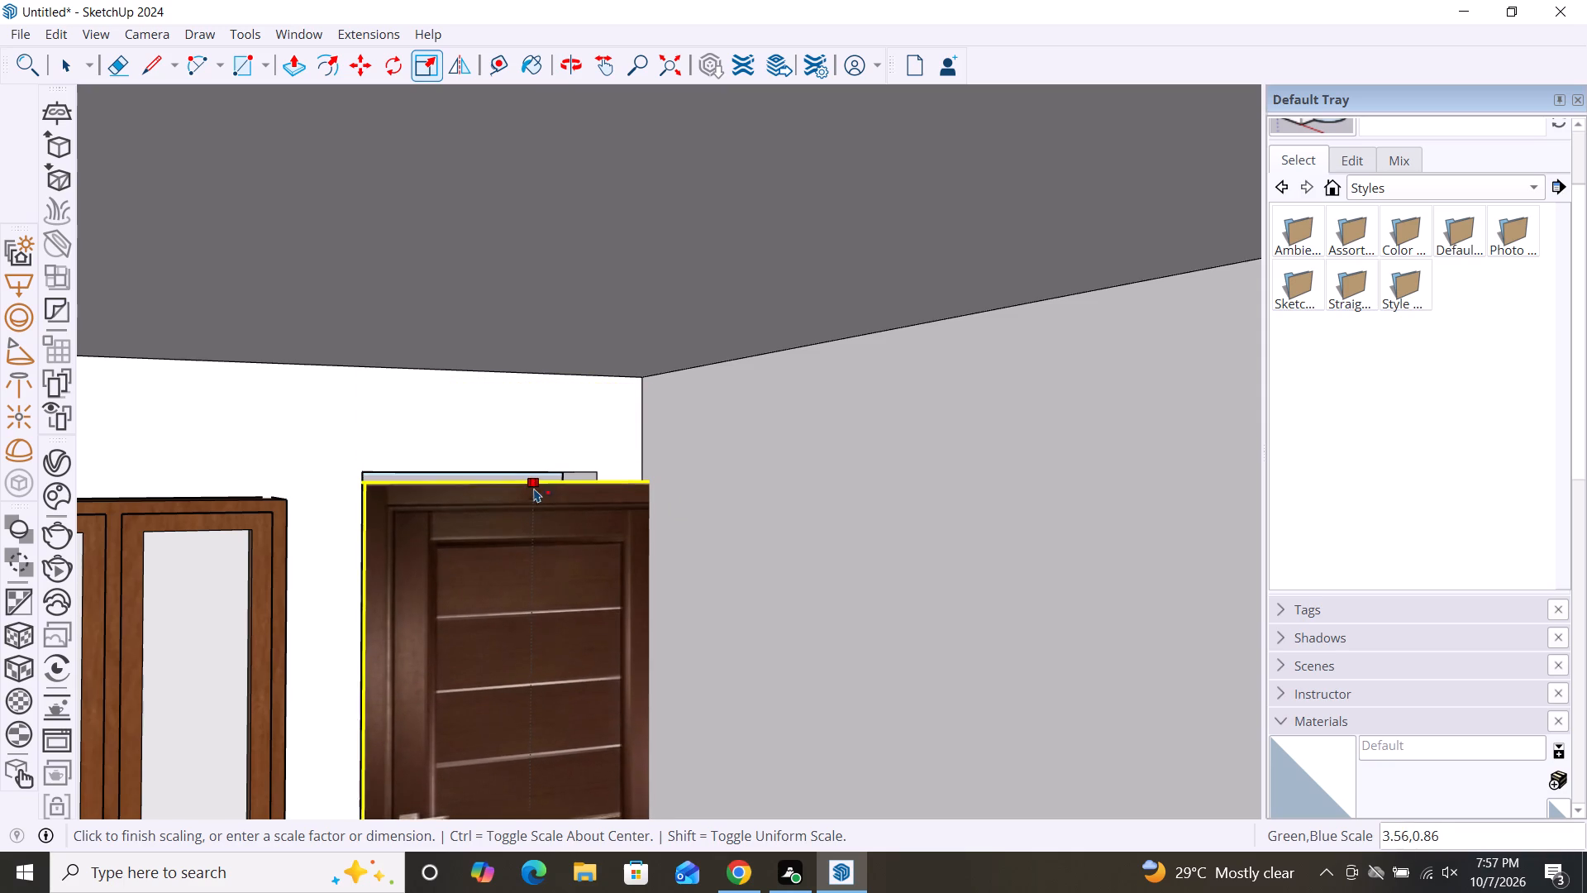
pyautogui.moveTo(534, 488); pyautogui.dragTo(526, 480)
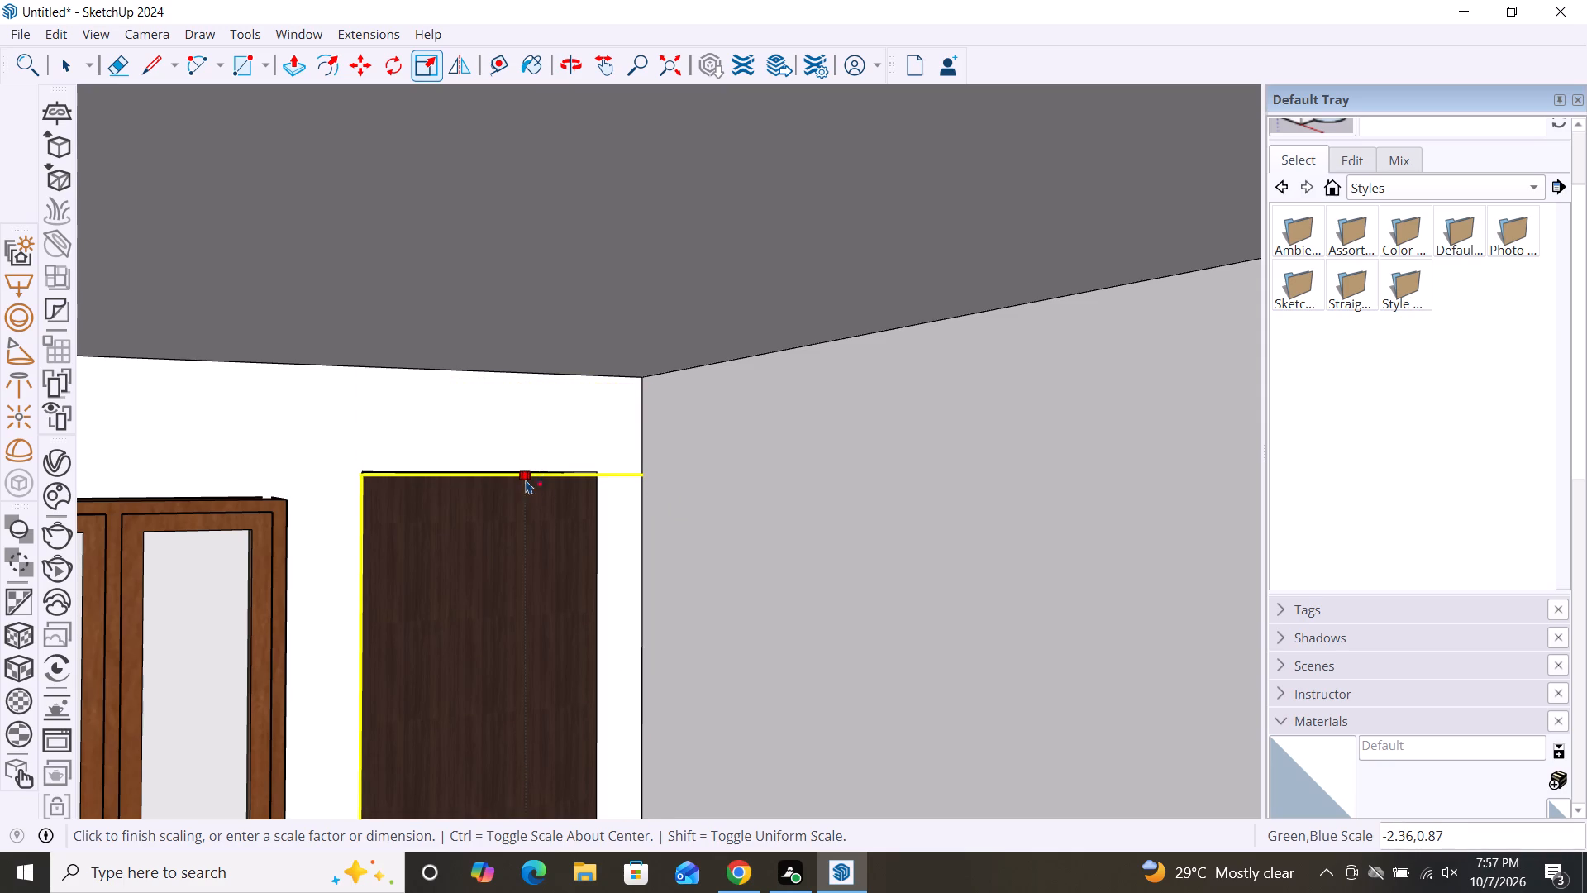
pyautogui.moveTo(526, 480); pyautogui.dragTo(545, 475)
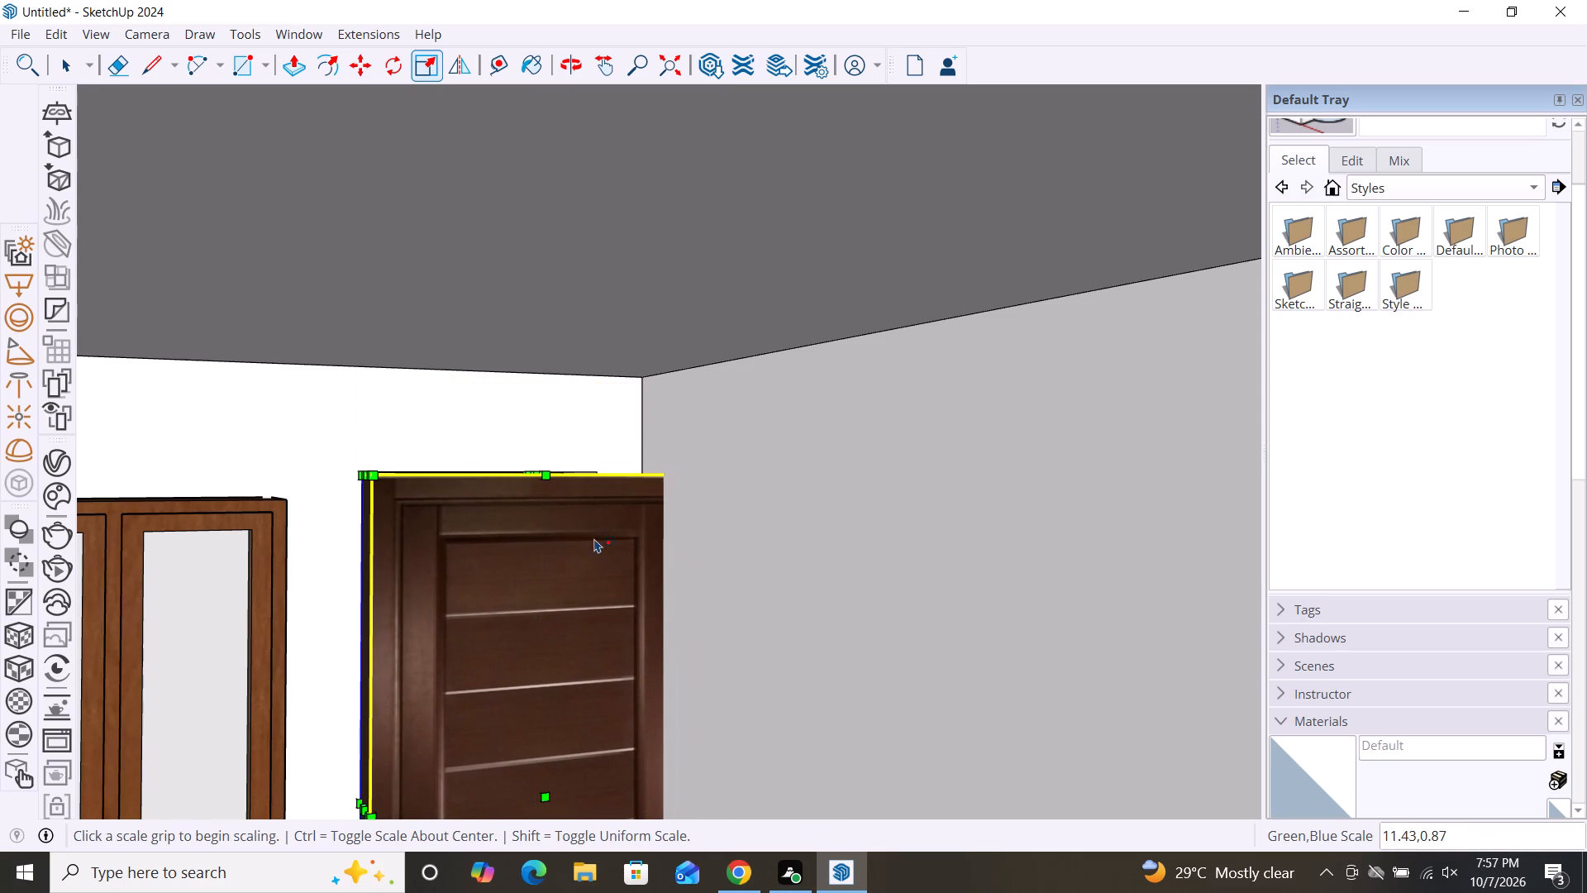
# Examine how the door's top edge and corners fit the ground-floor doorway from several angles.
pyautogui.keyDown('alt'); pyautogui.moveTo(765, 653); pyautogui.dragTo(517, 658, button='middle'); pyautogui.keyUp('alt')
pyautogui.keyDown('alt'); pyautogui.moveTo(514, 614); pyautogui.dragTo(868, 647, button='middle'); pyautogui.keyUp('alt')
pyautogui.scroll(-3, 899, 453)
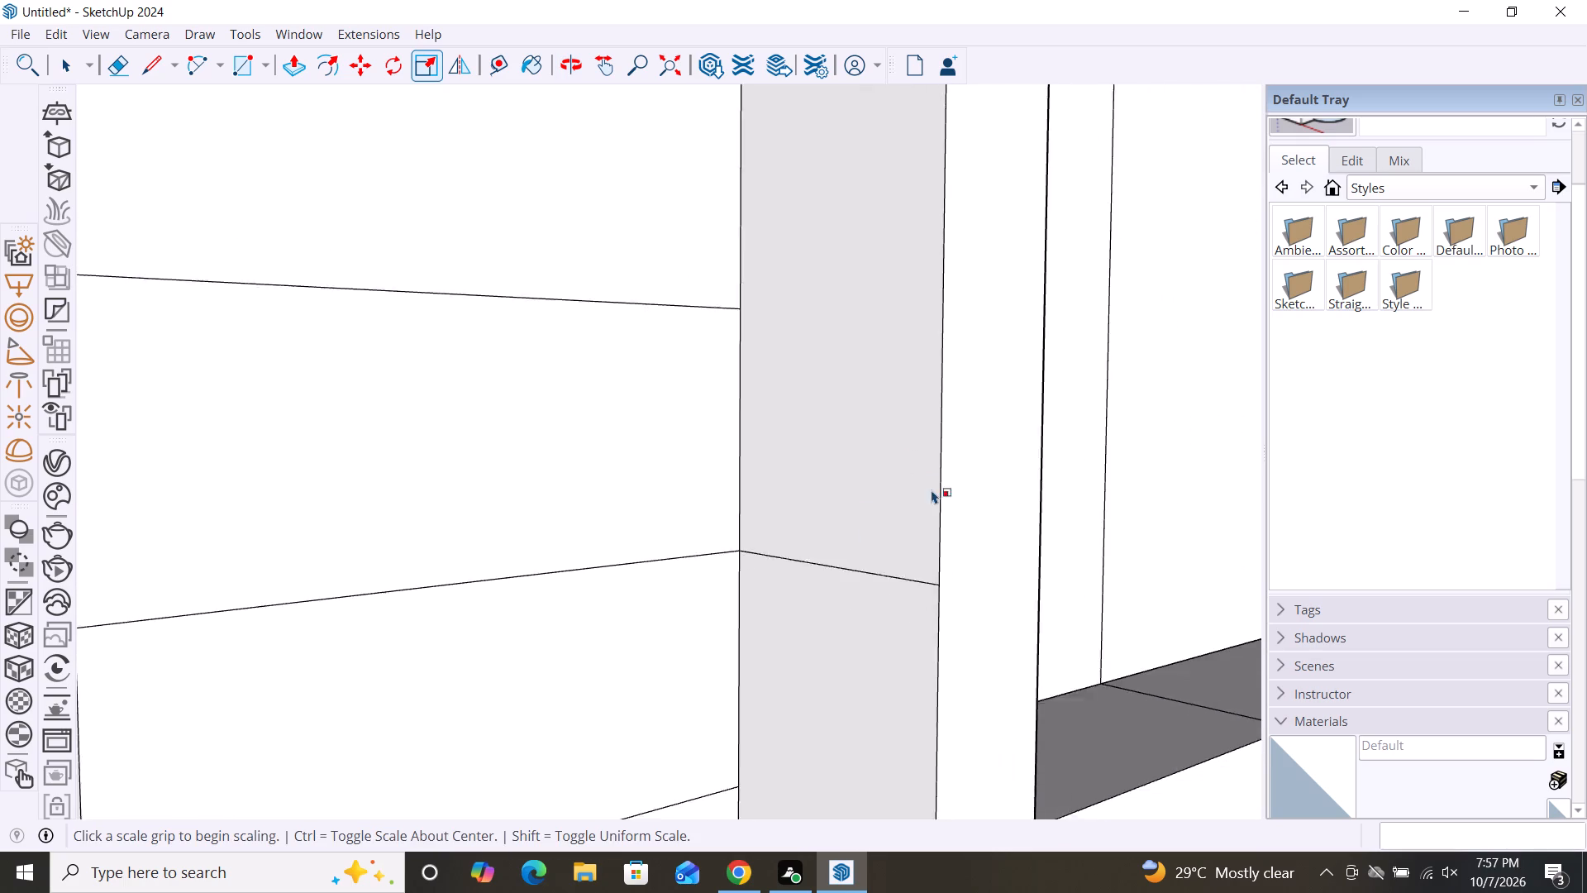
pyautogui.scroll(-15, 932, 489)
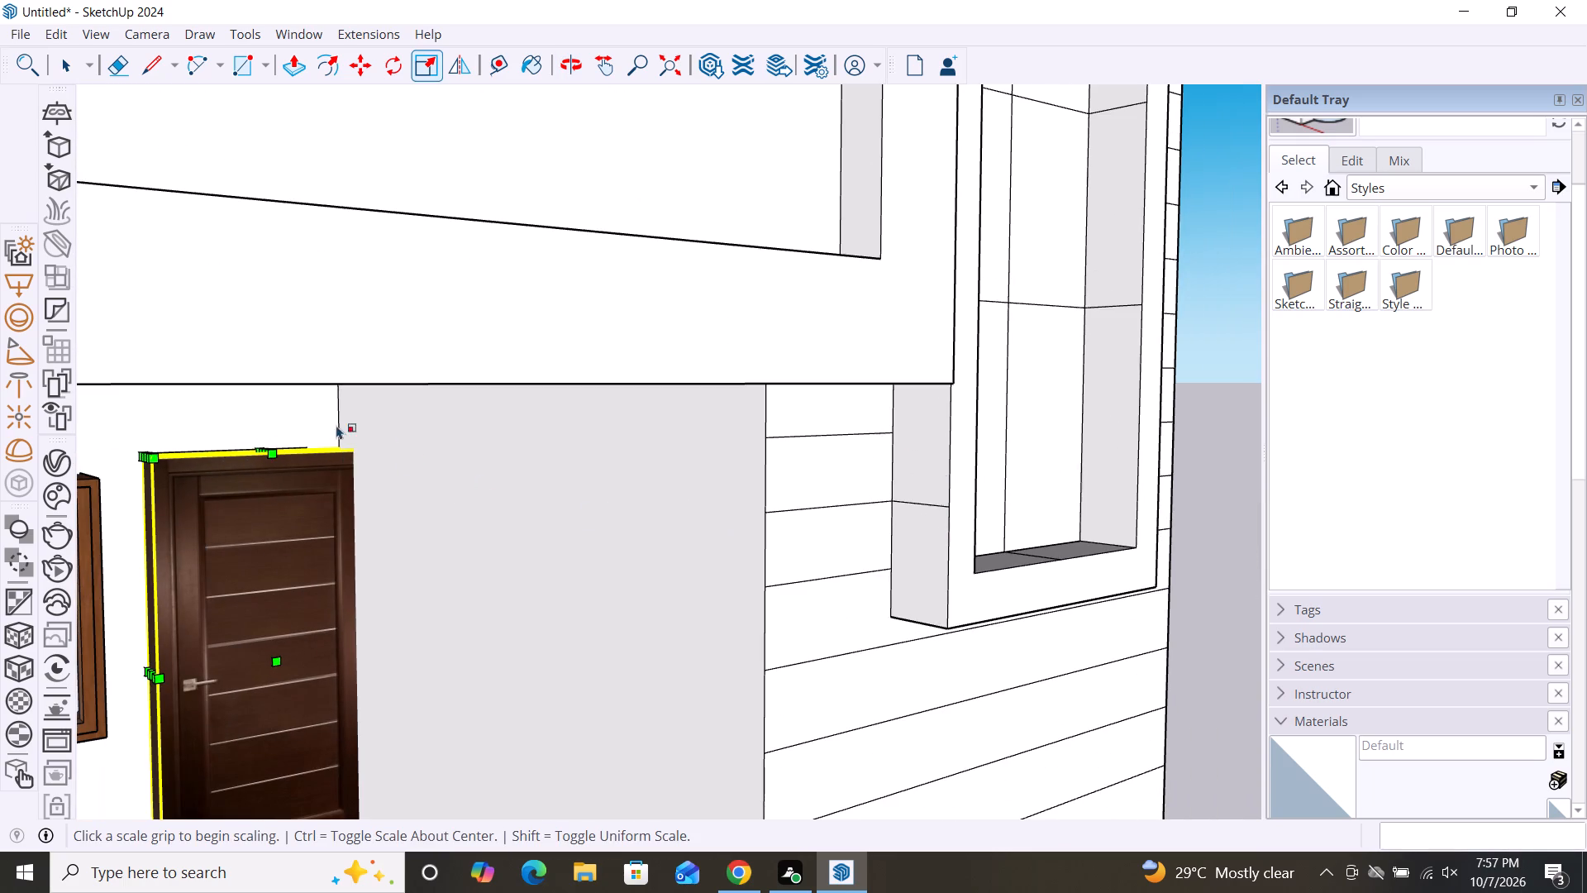
pyautogui.scroll(9, 320, 425)
pyautogui.moveTo(345, 413); pyautogui.dragTo(430, 552, button='middle')
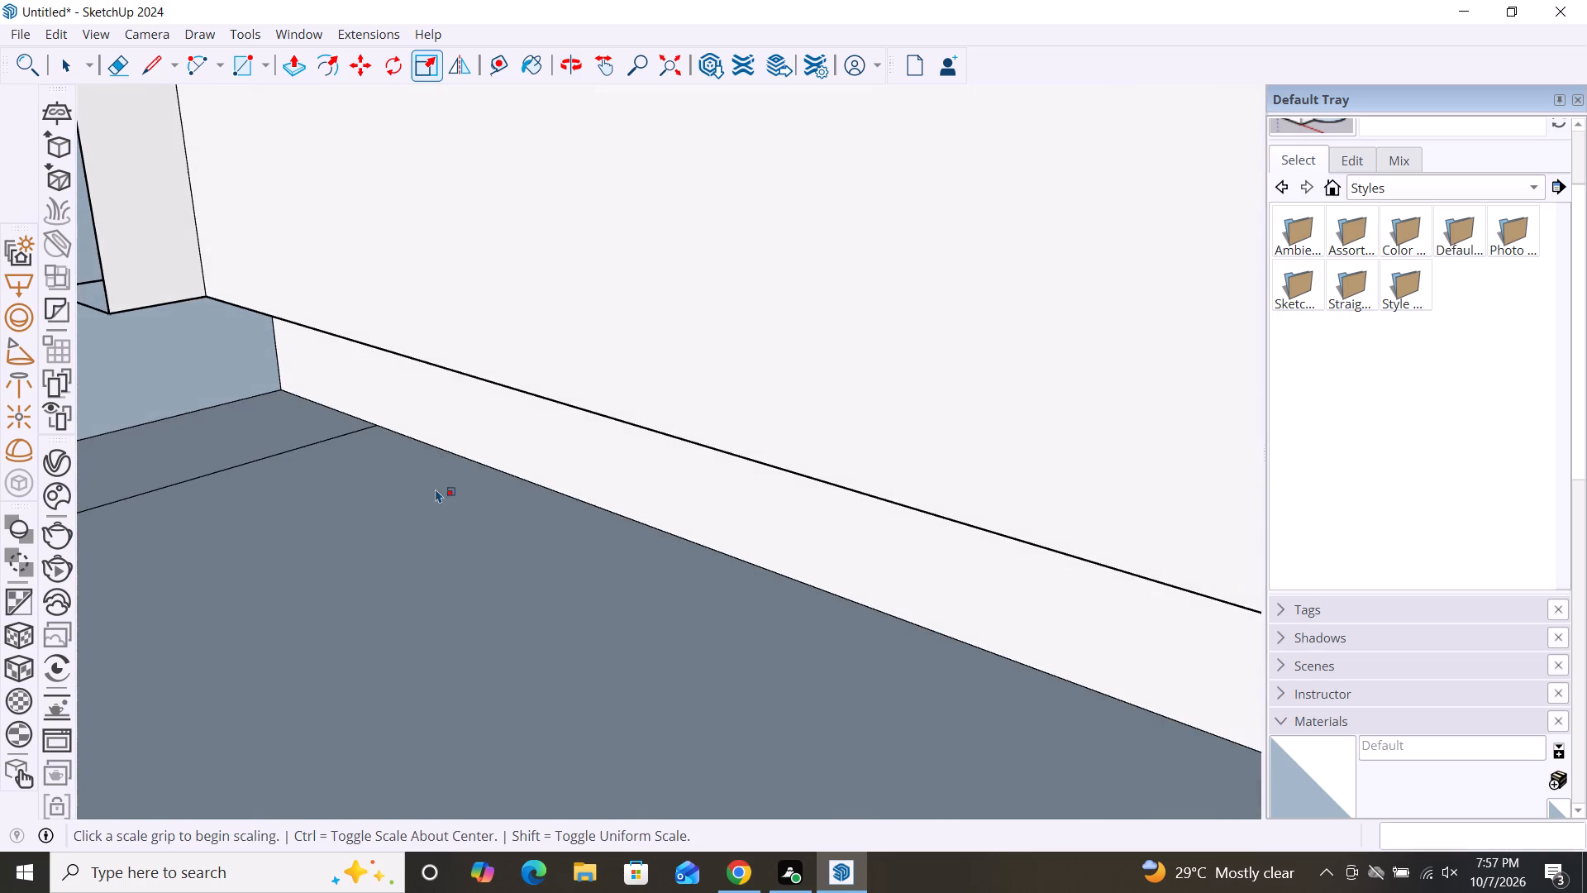
pyautogui.scroll(-2, 457, 484)
pyautogui.click(658, 71)
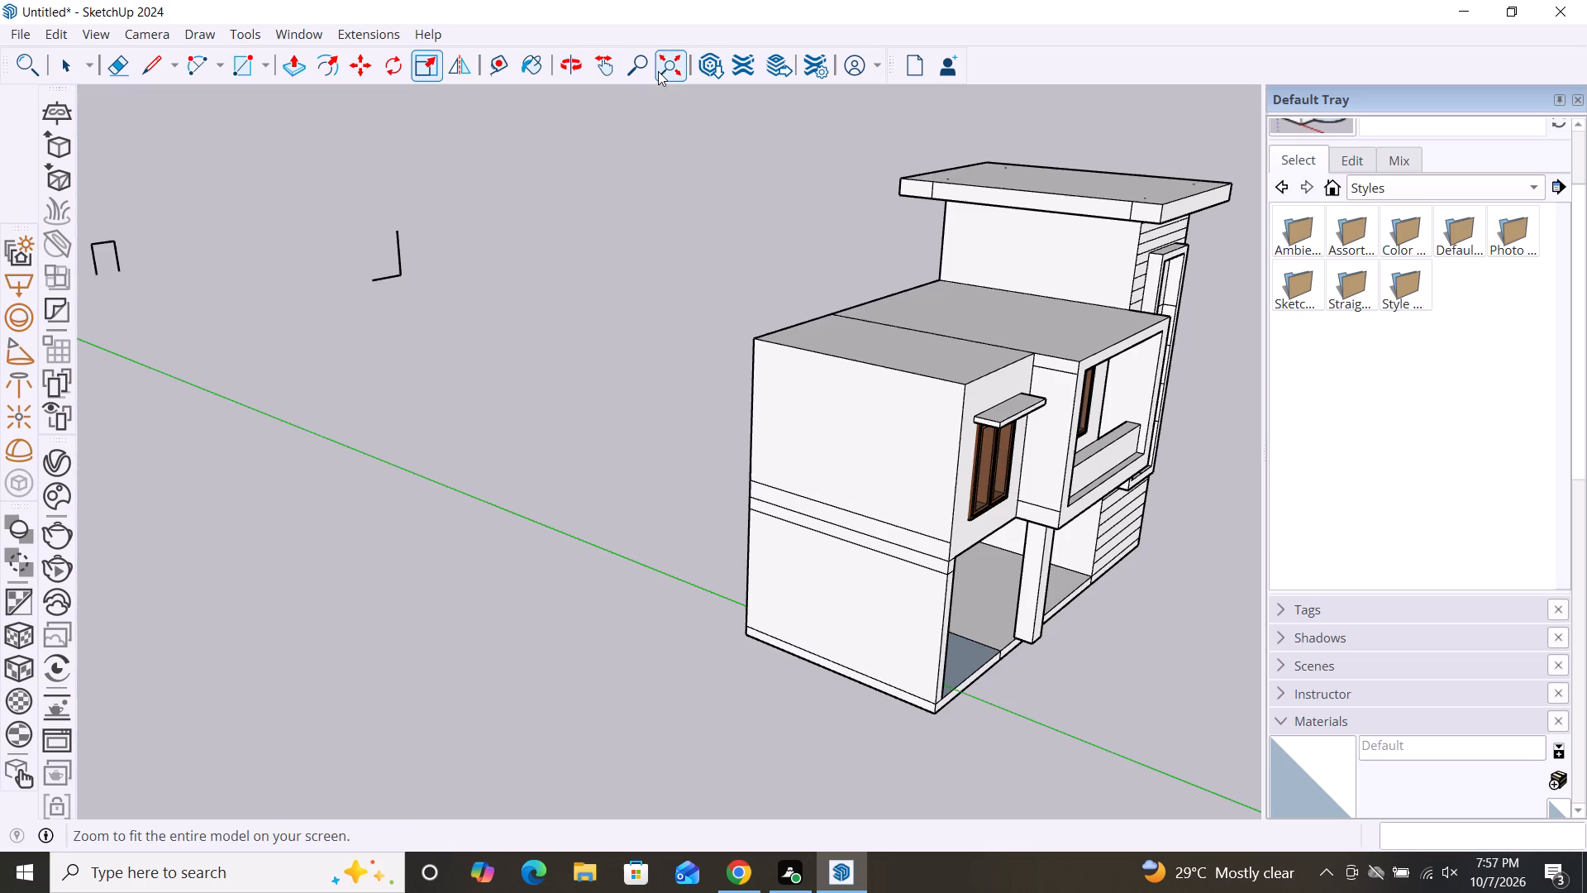
pyautogui.moveTo(972, 587); pyautogui.dragTo(674, 431, button='middle')
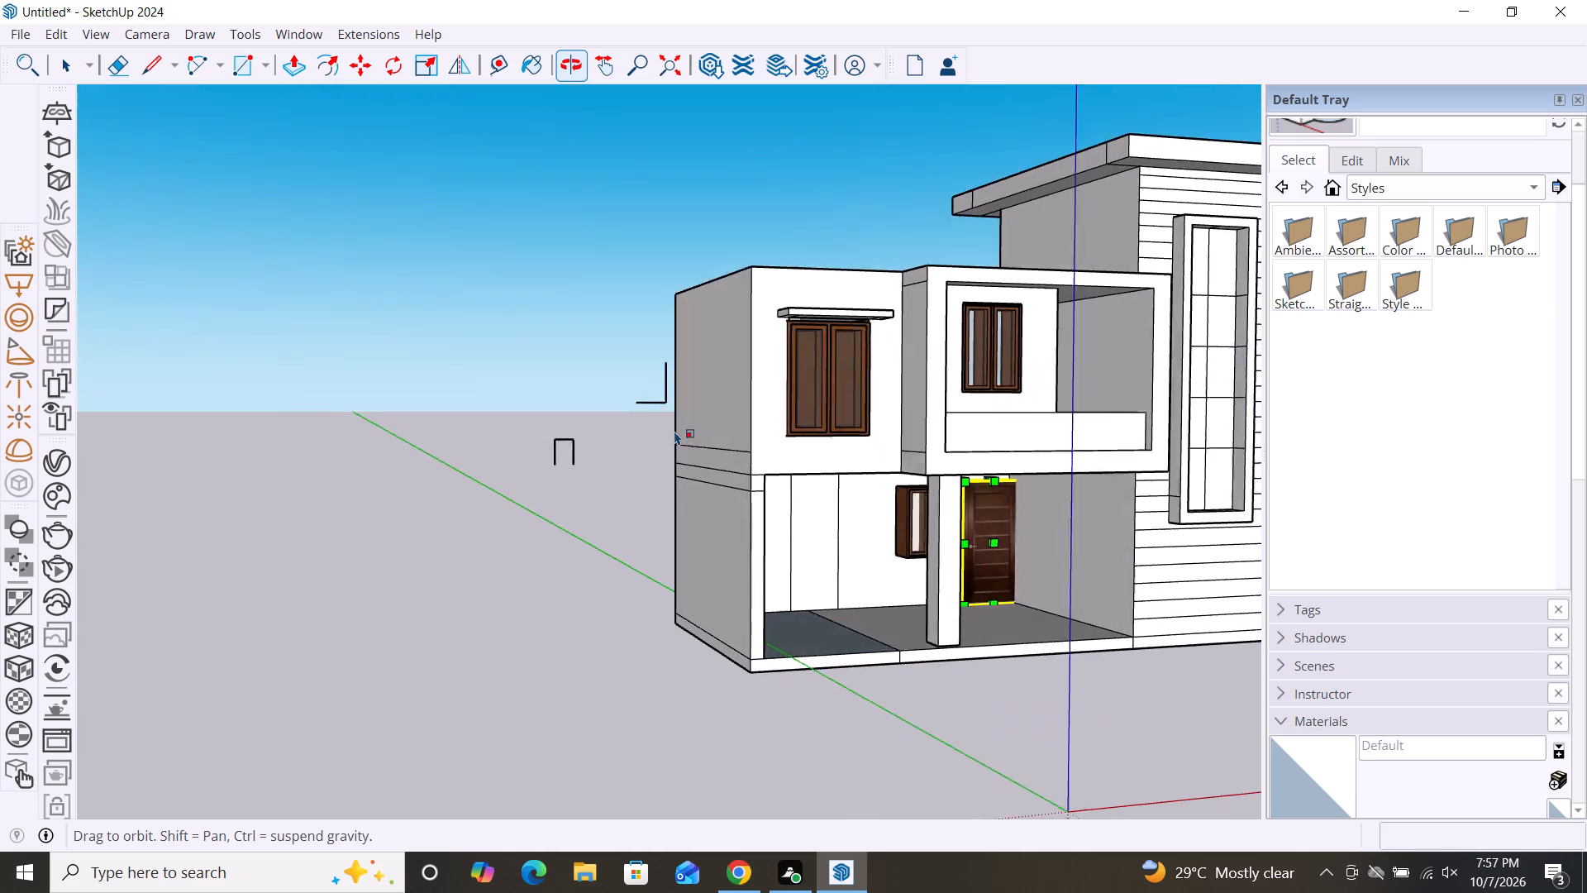
pyautogui.moveTo(1063, 572); pyautogui.dragTo(903, 566, button='middle')
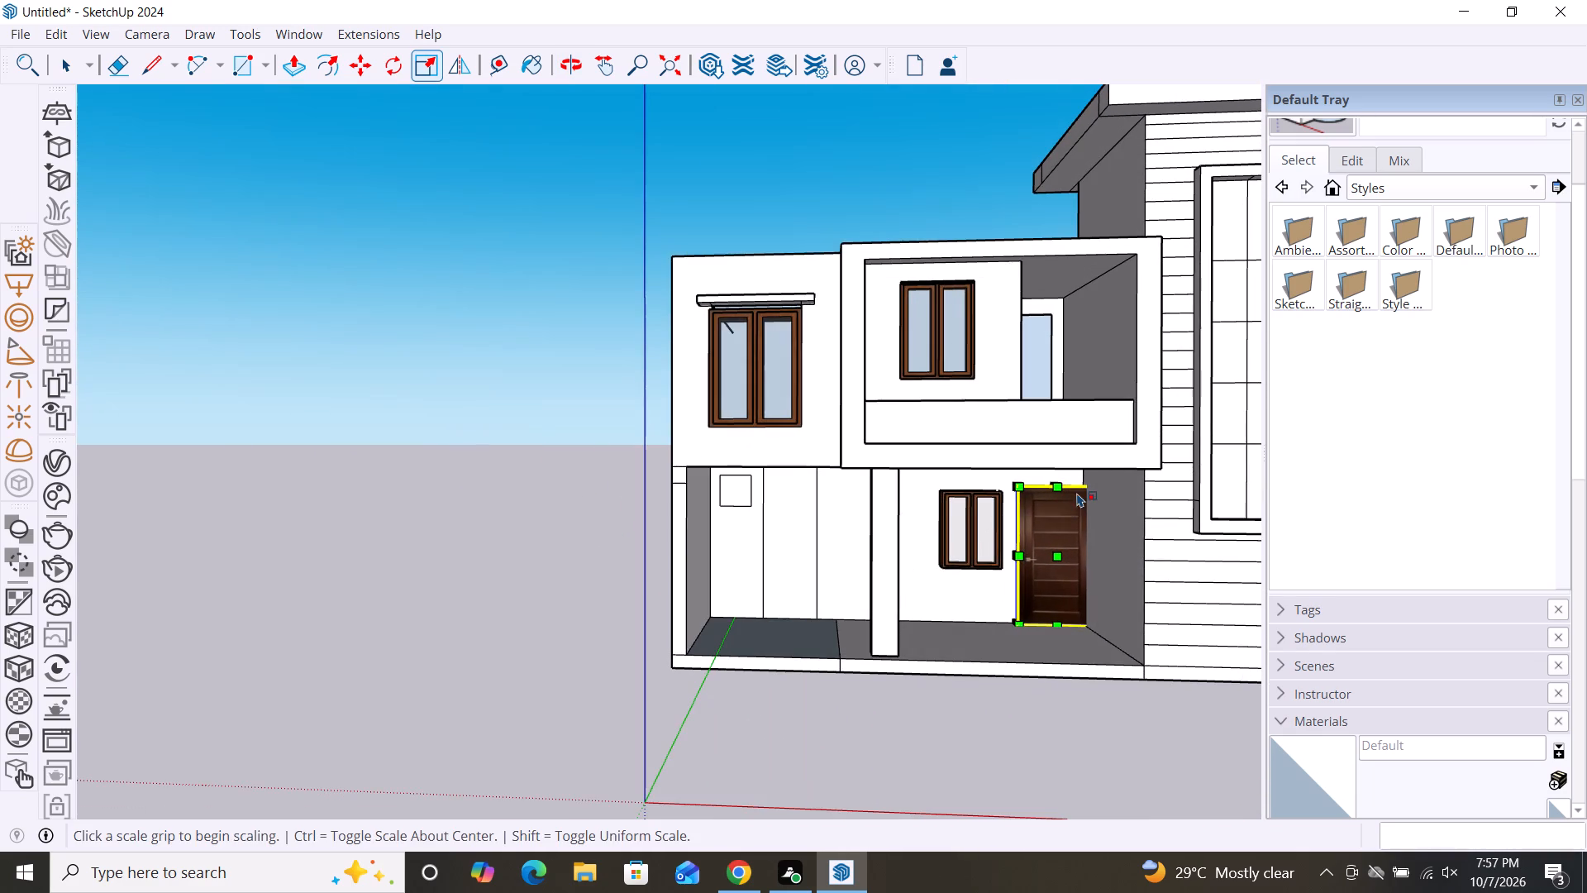
pyautogui.scroll(16, 1078, 493)
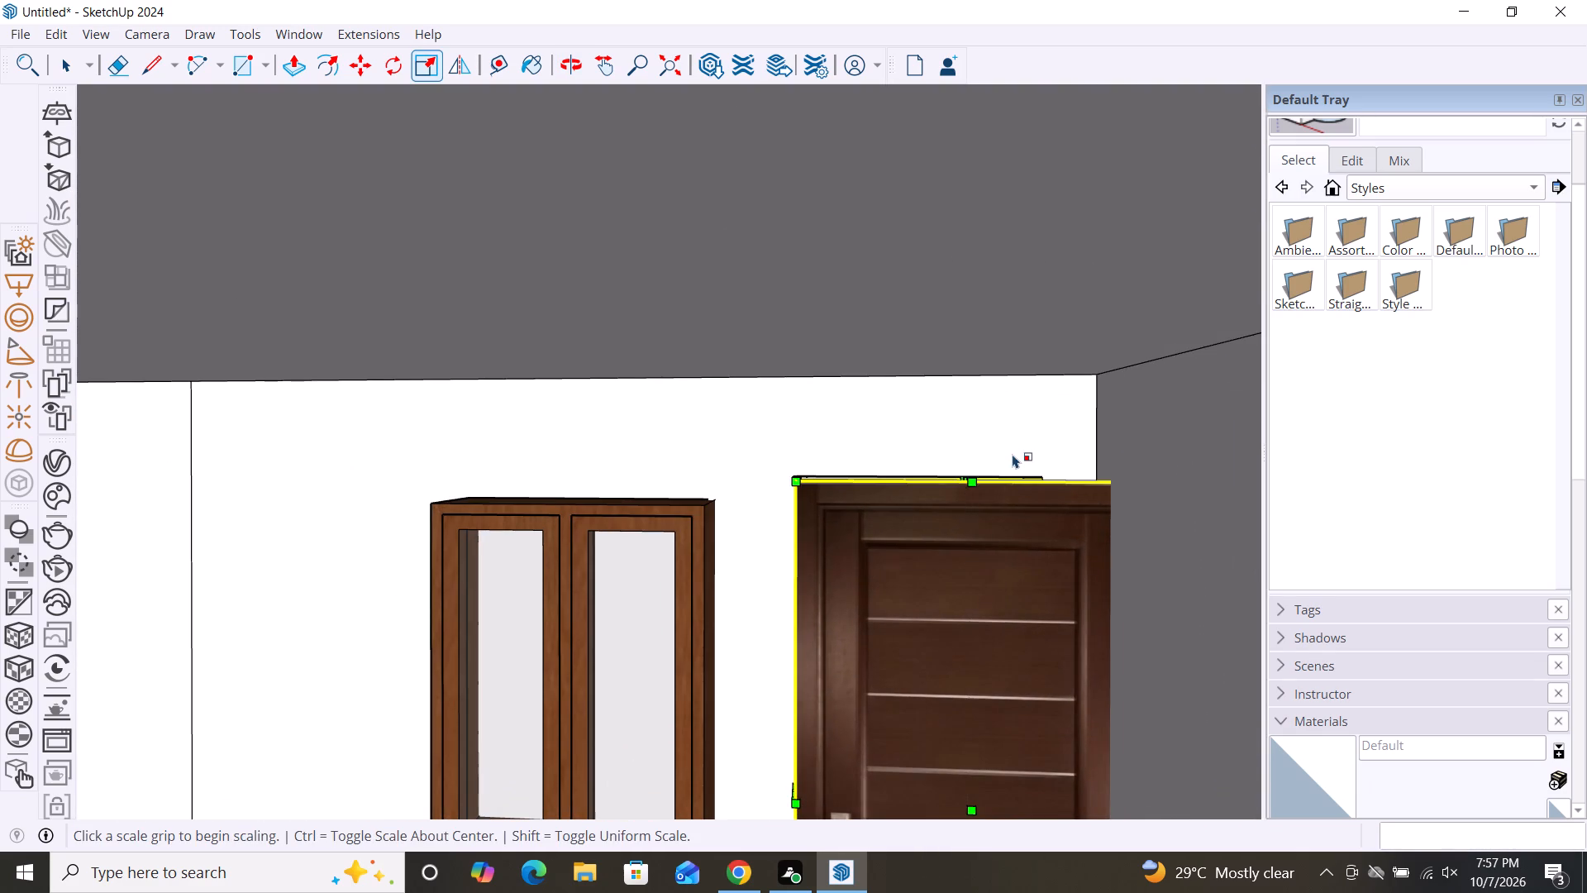
pyautogui.scroll(3, 1013, 454)
pyautogui.moveTo(971, 499); pyautogui.dragTo(995, 553, button='middle')
pyautogui.moveTo(989, 521); pyautogui.dragTo(987, 406, button='middle')
pyautogui.scroll(1, 900, 659)
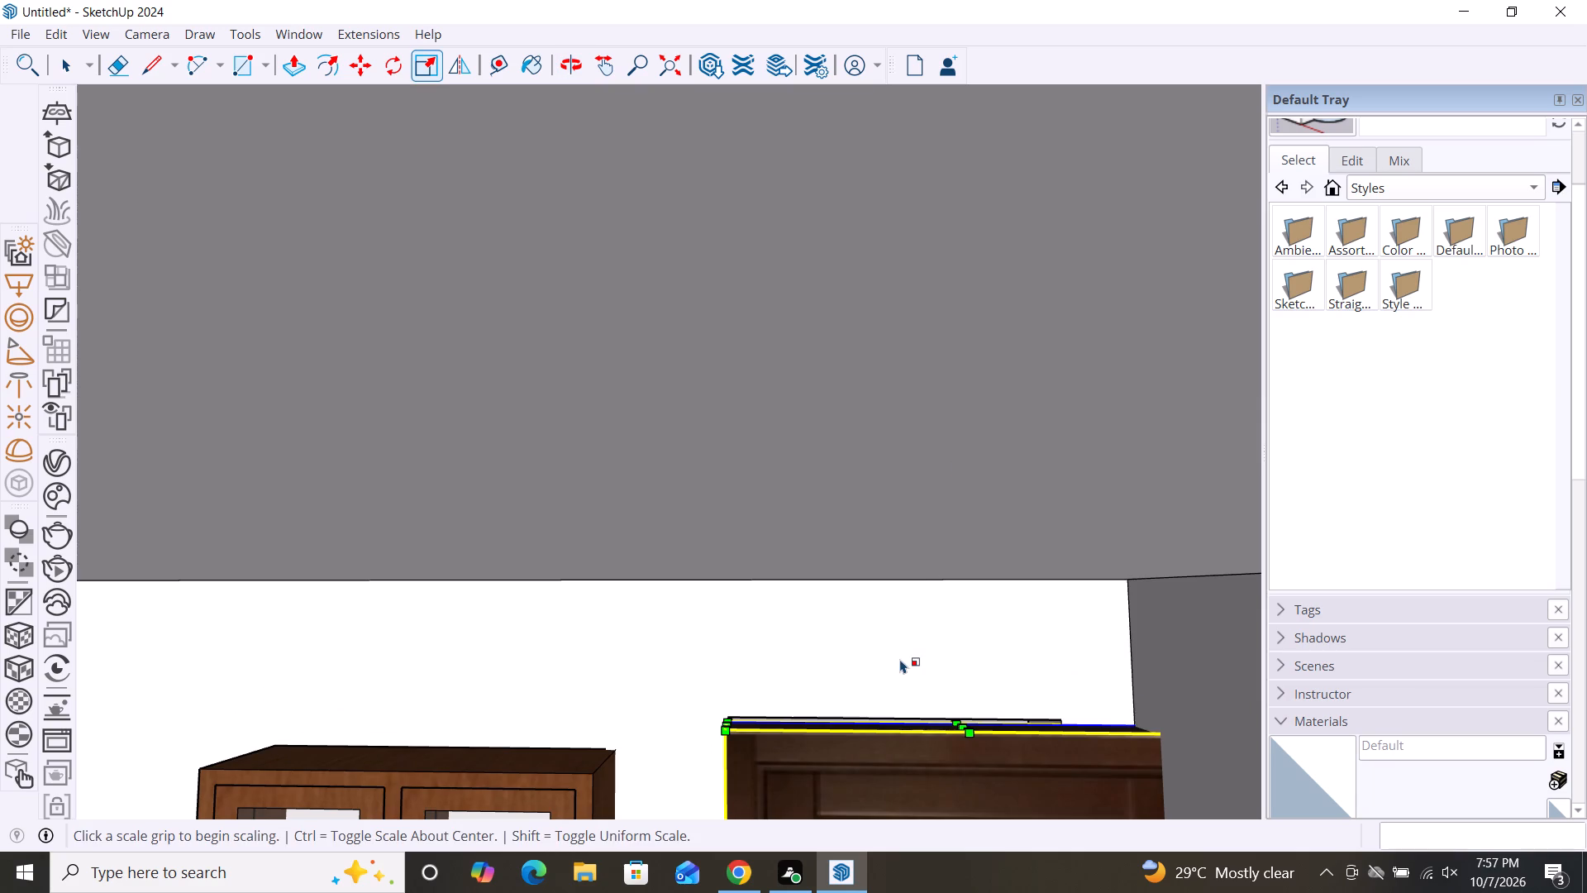
pyautogui.scroll(4, 900, 659)
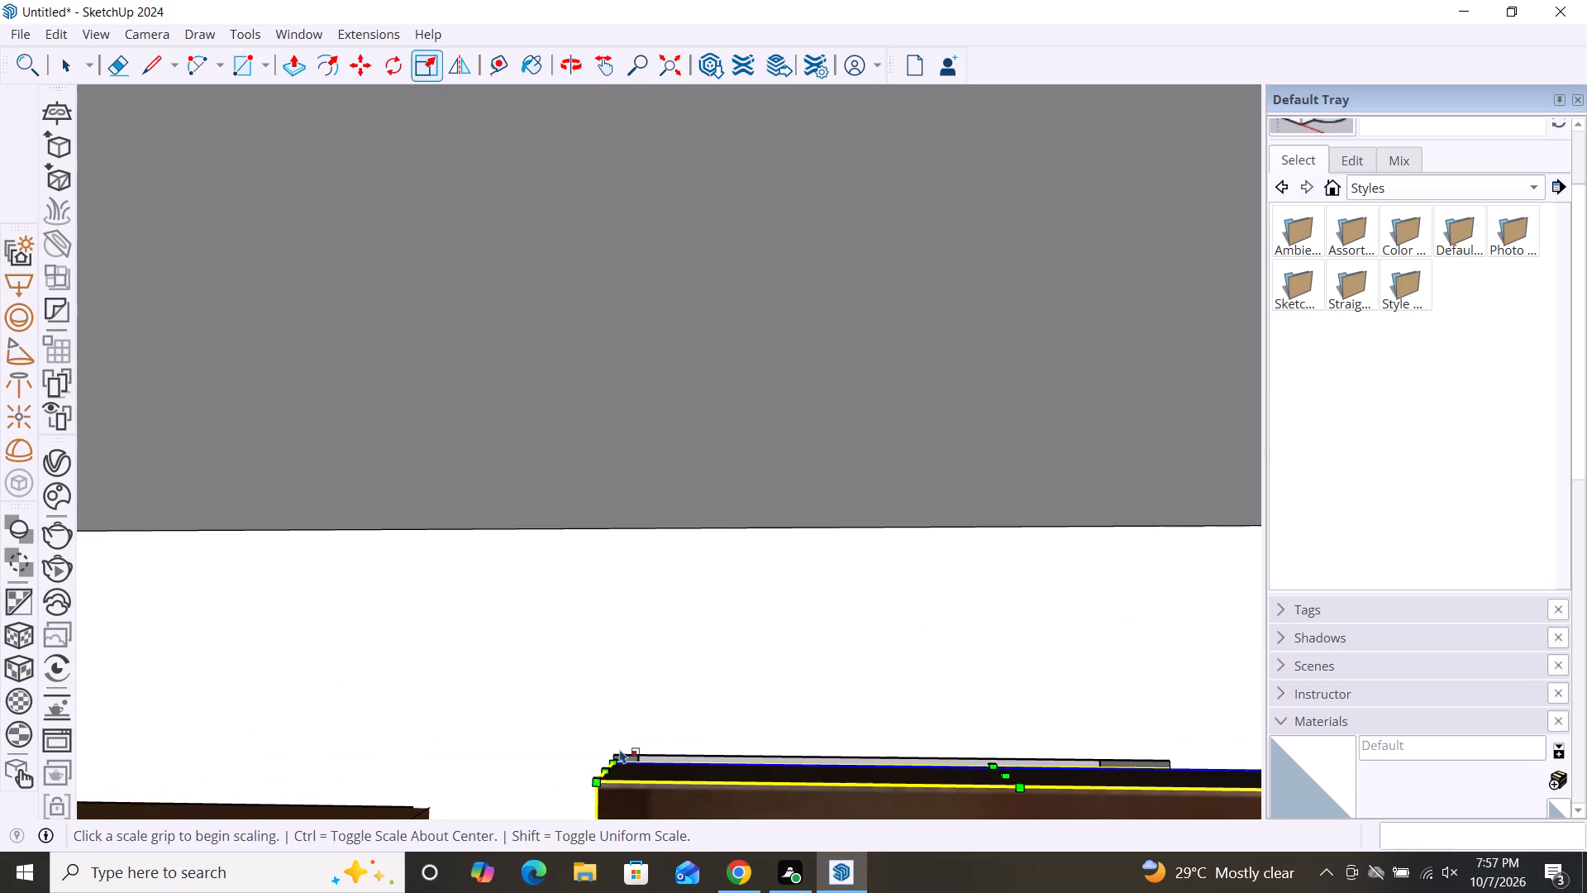
# Move the door by its lower-right corner about 1' 6 1/8" back into the doorway's lower-right corner.
pyautogui.press('m')
pyautogui.click(622, 756)
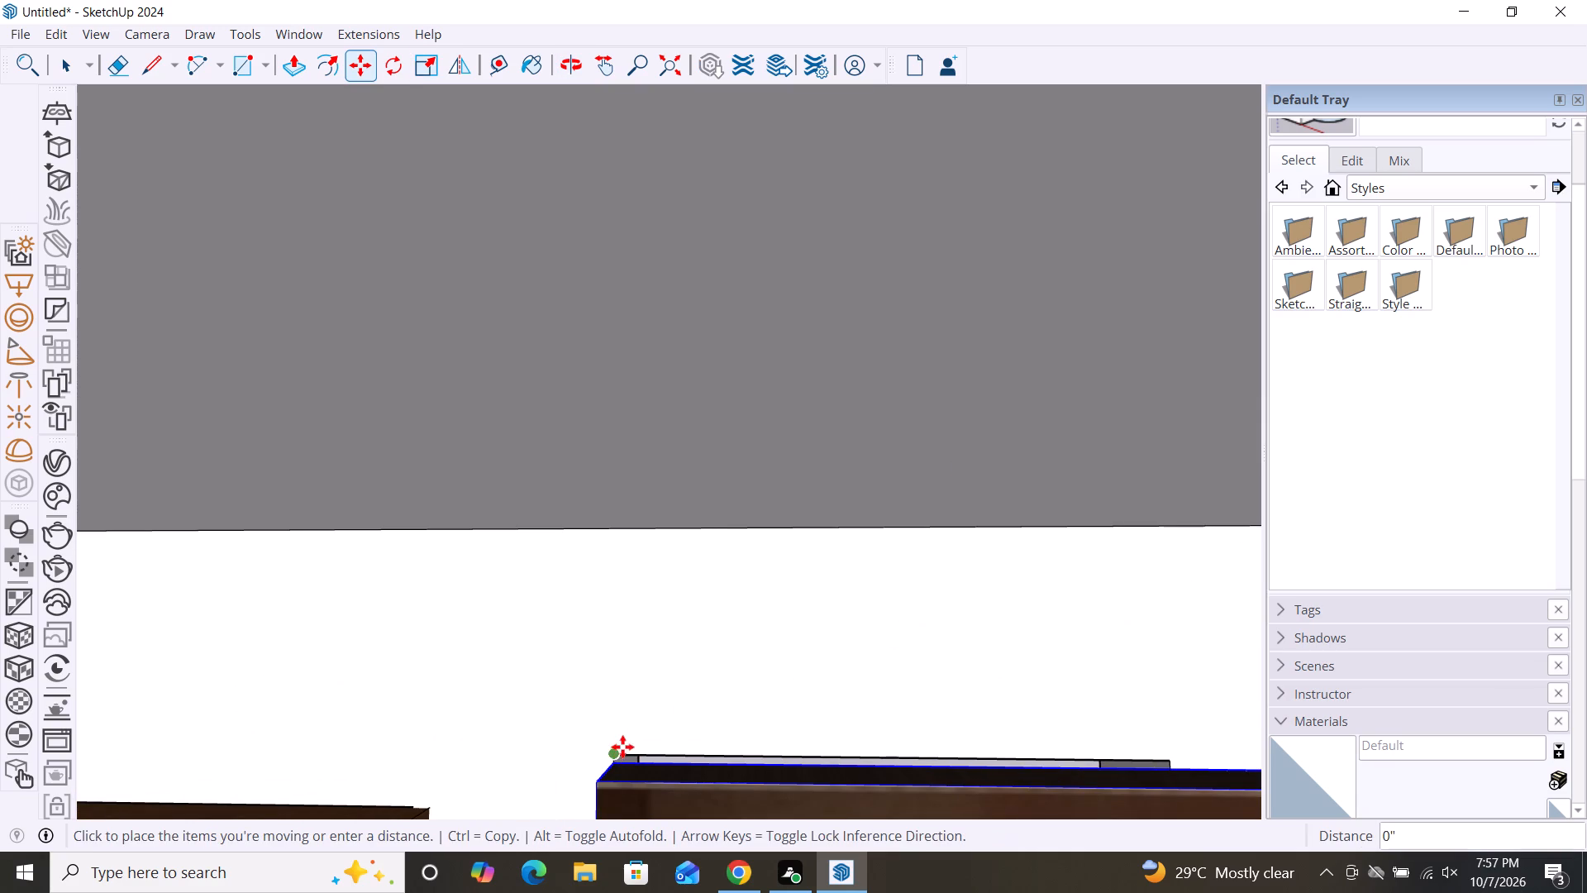
pyautogui.click(622, 751)
pyautogui.scroll(5, 648, 760)
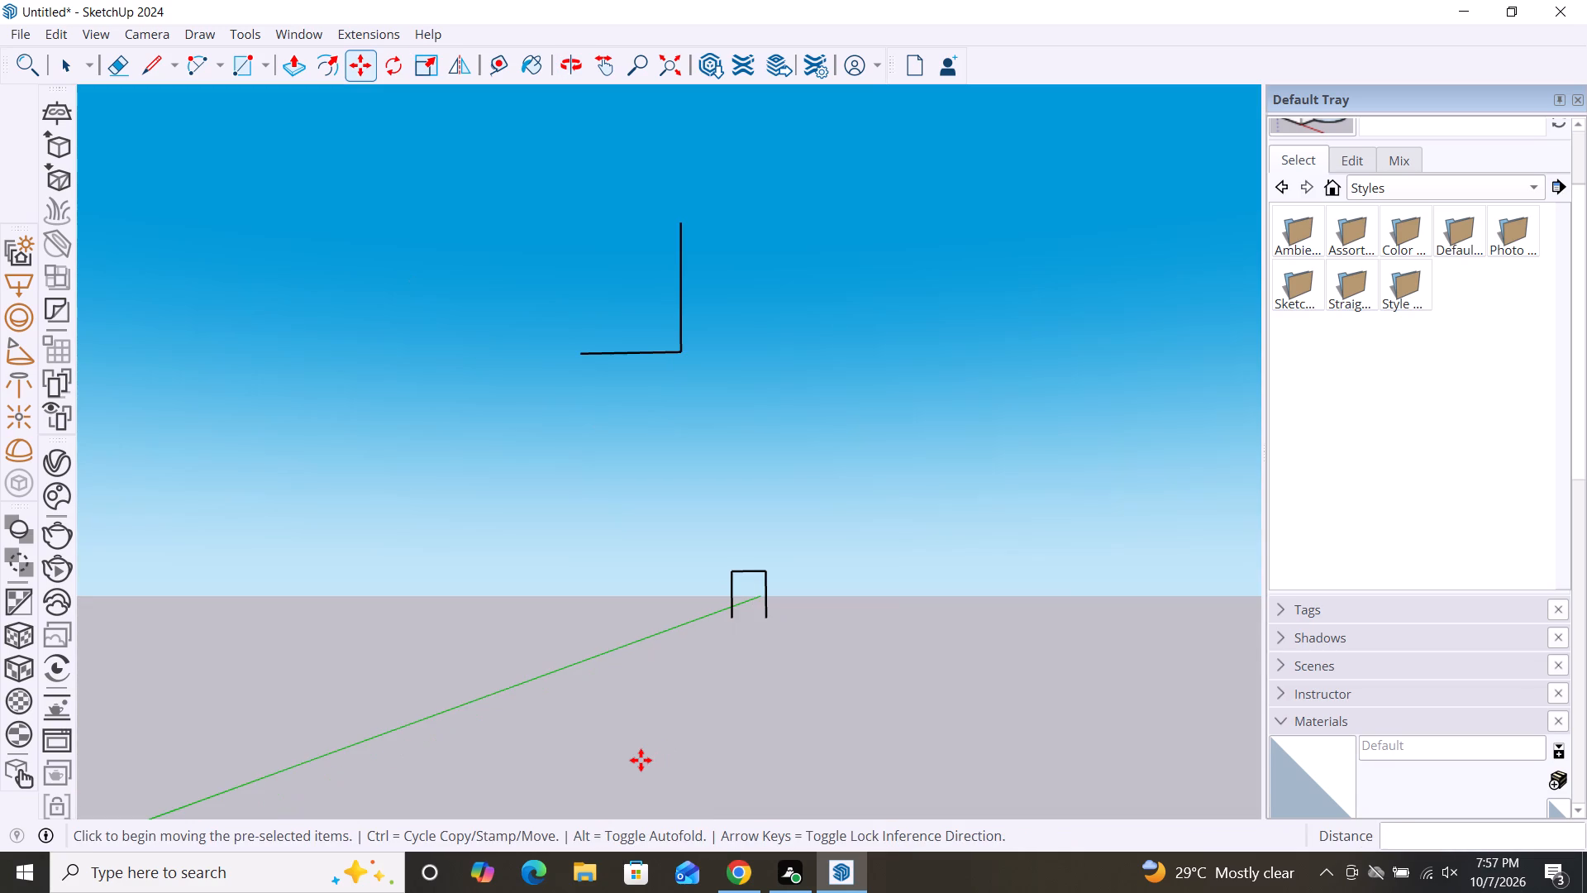
pyautogui.scroll(-2, 641, 760)
pyautogui.scroll(-18, 721, 400)
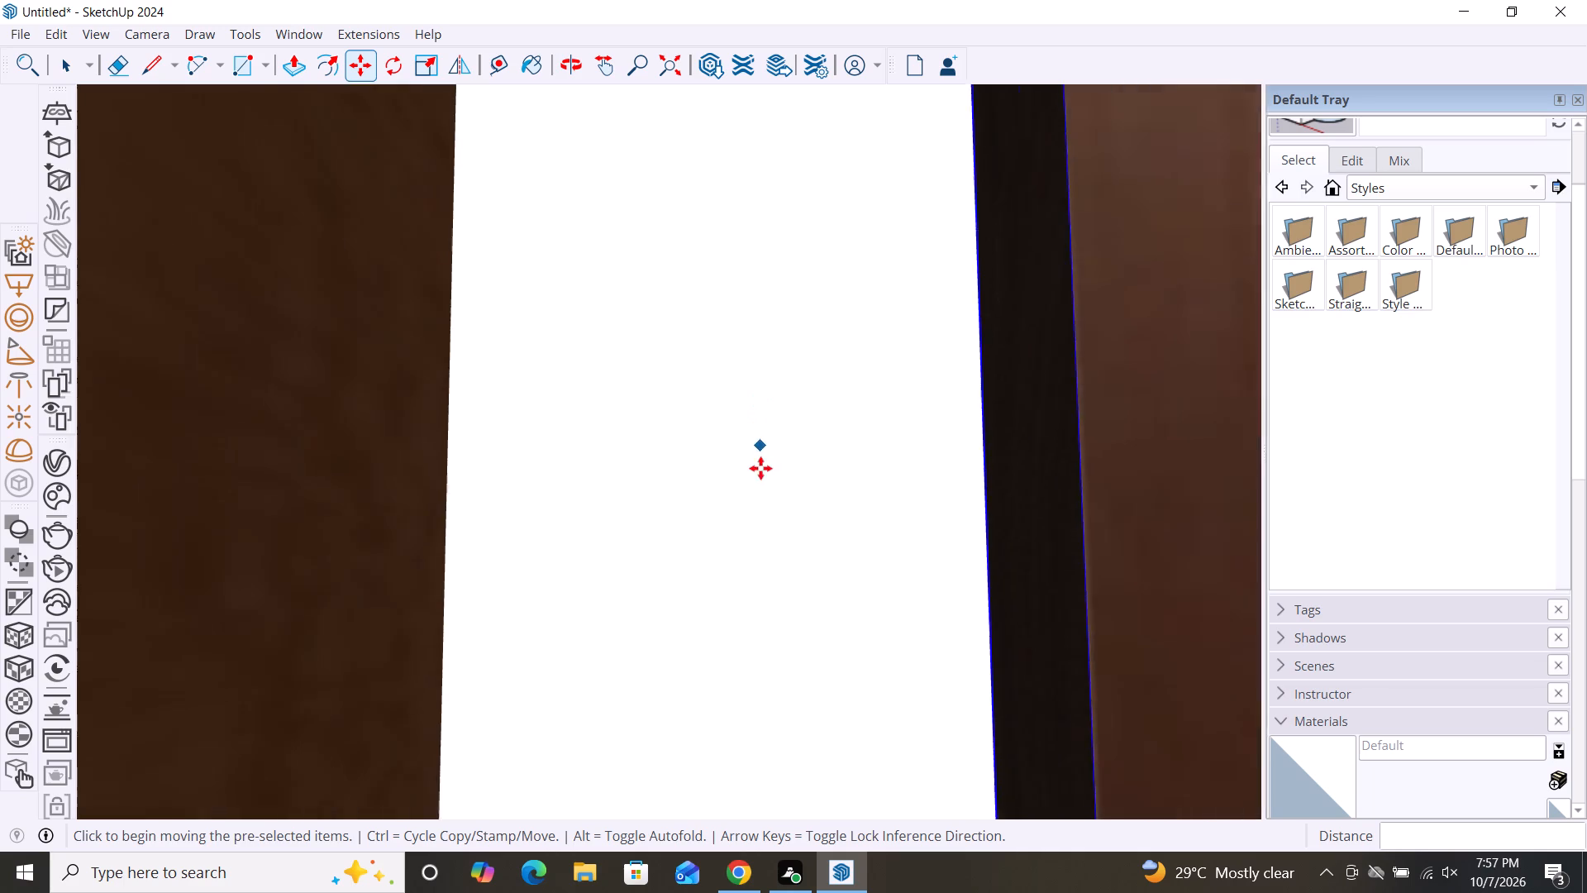
pyautogui.scroll(-15, 760, 468)
pyautogui.scroll(-10, 760, 485)
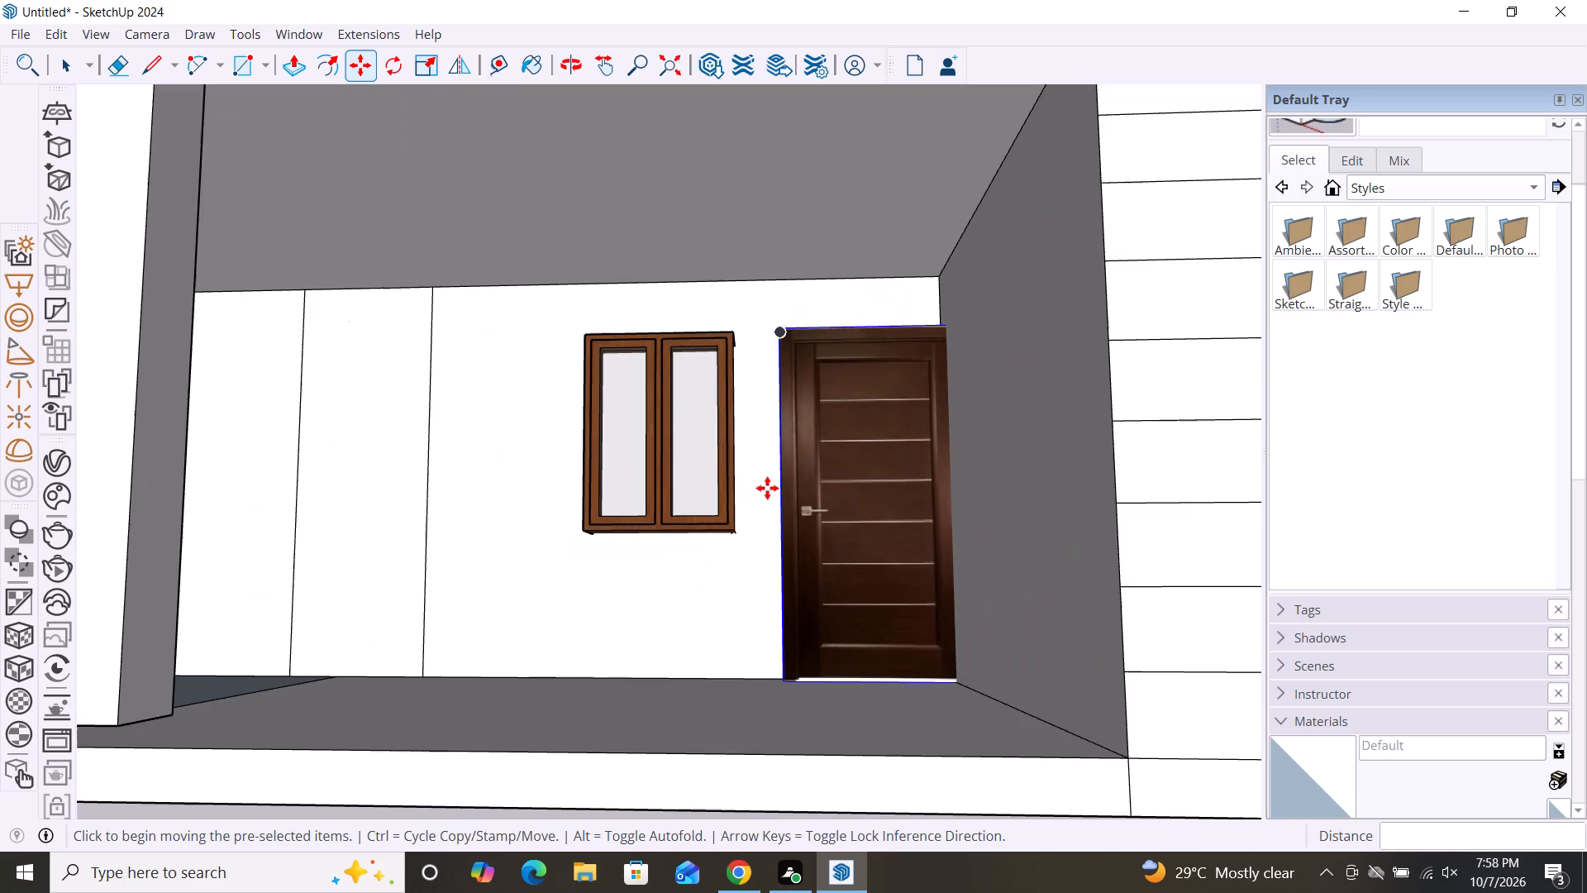
pyautogui.click(956, 679)
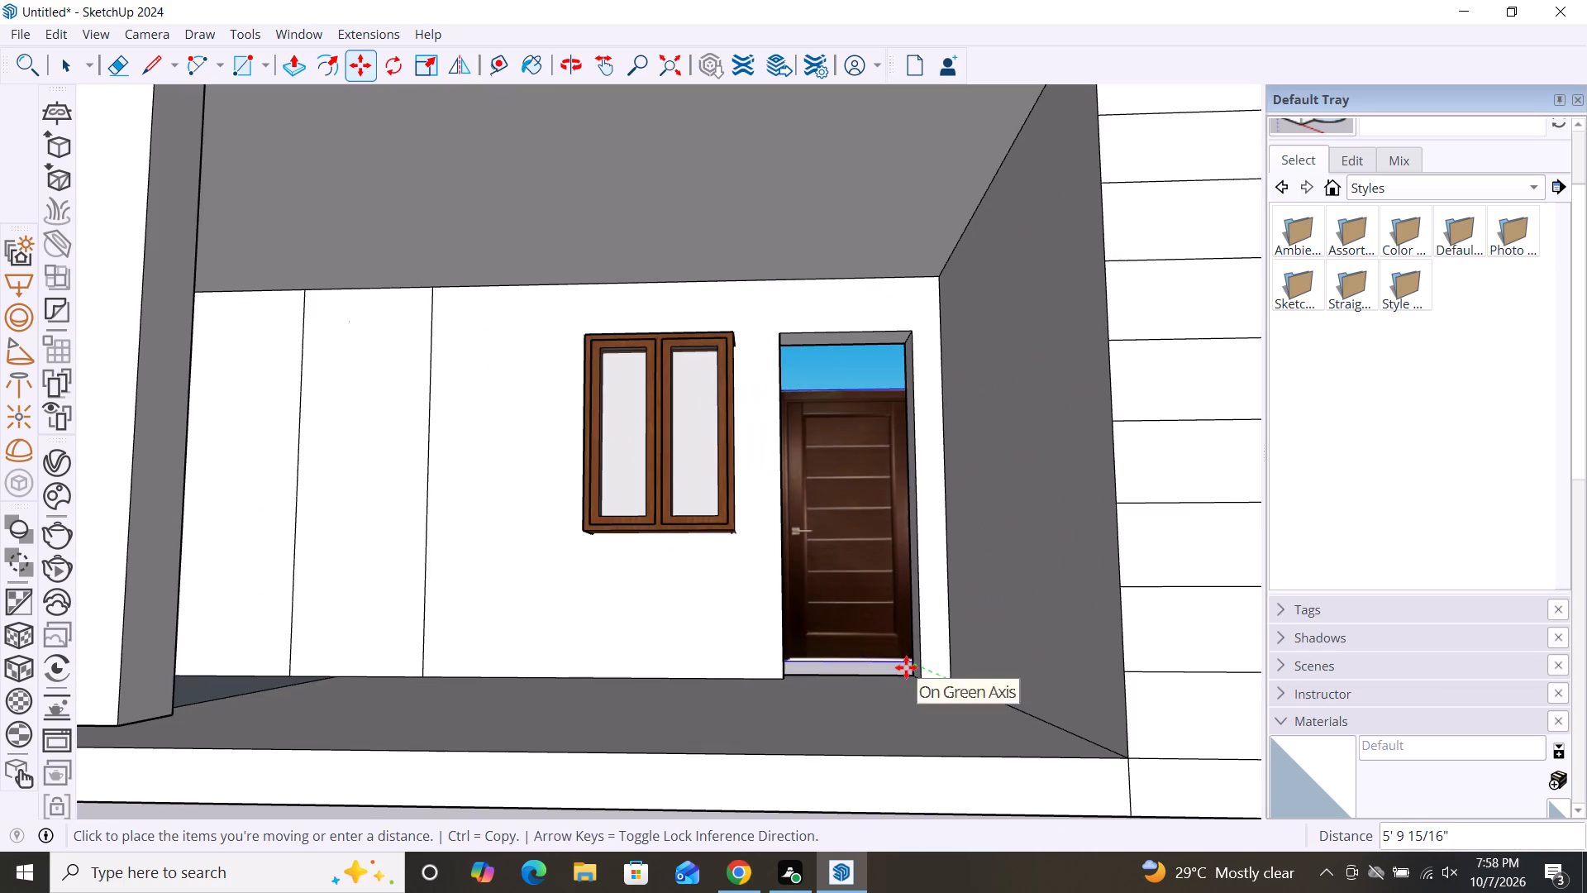
pyautogui.click(907, 671)
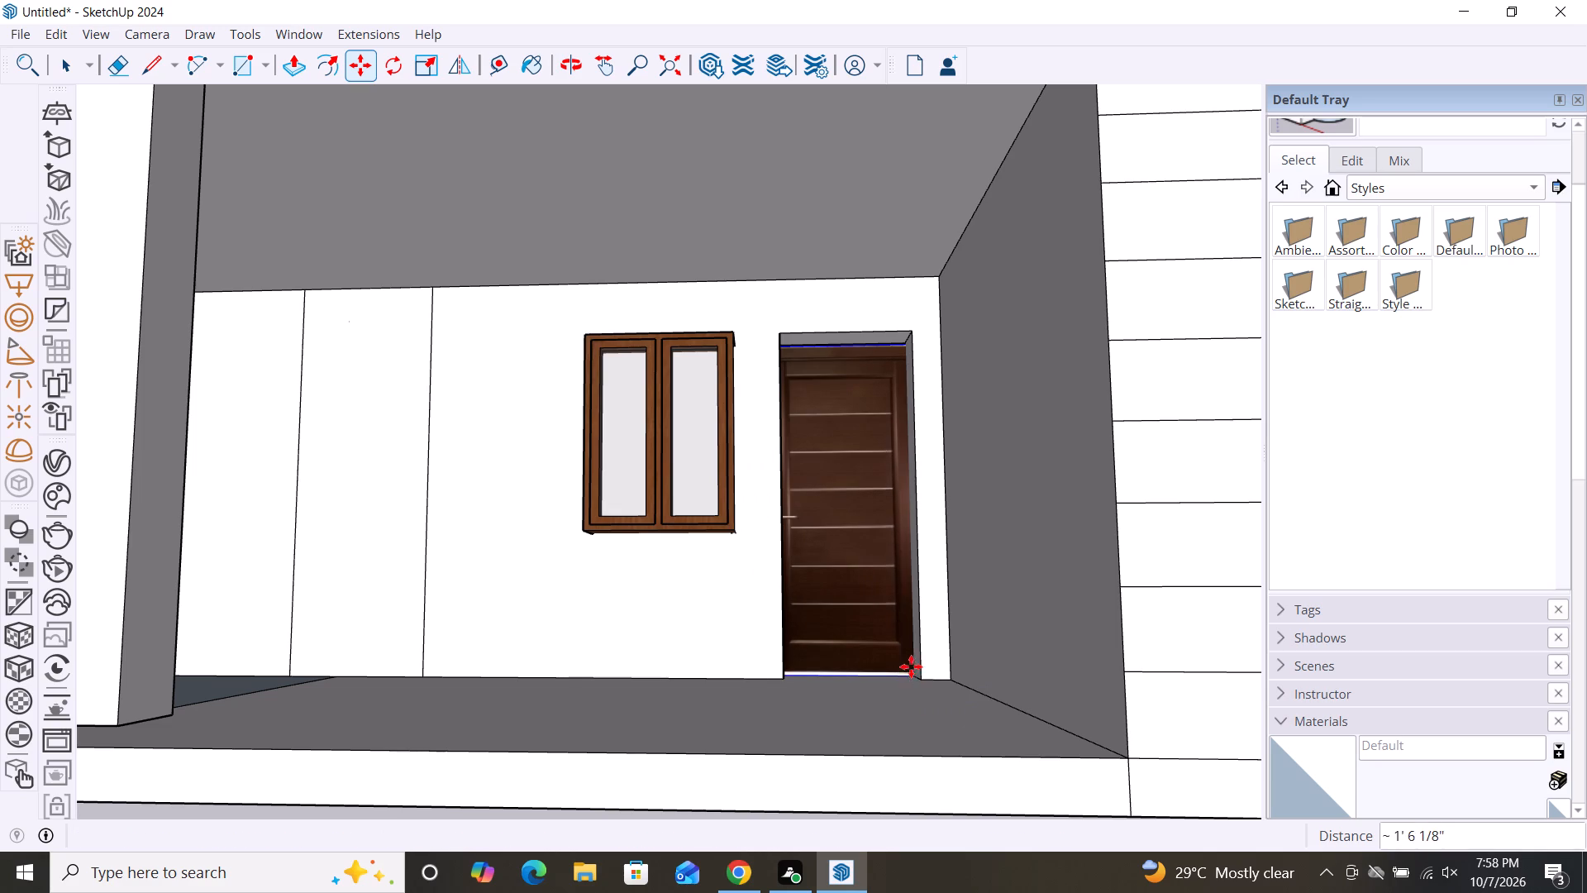
# Scale the door from its top-edge grip by about 3.02 in depth and 1.01 in height, up to the doorway's top.
pyautogui.scroll(5, 777, 359)
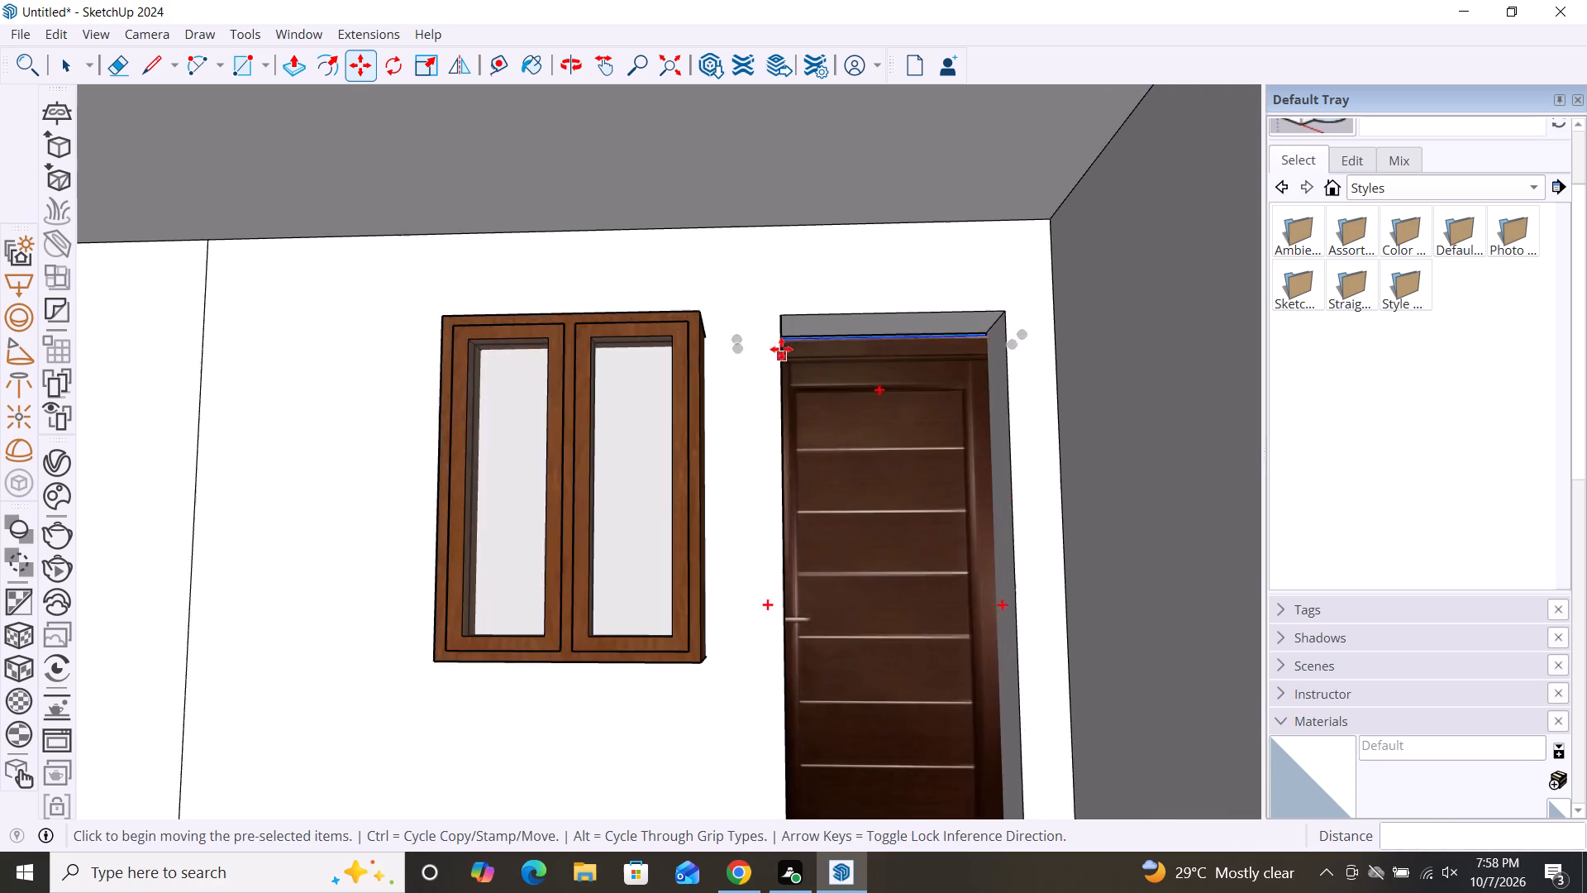
pyautogui.scroll(5, 781, 349)
pyautogui.press('s')
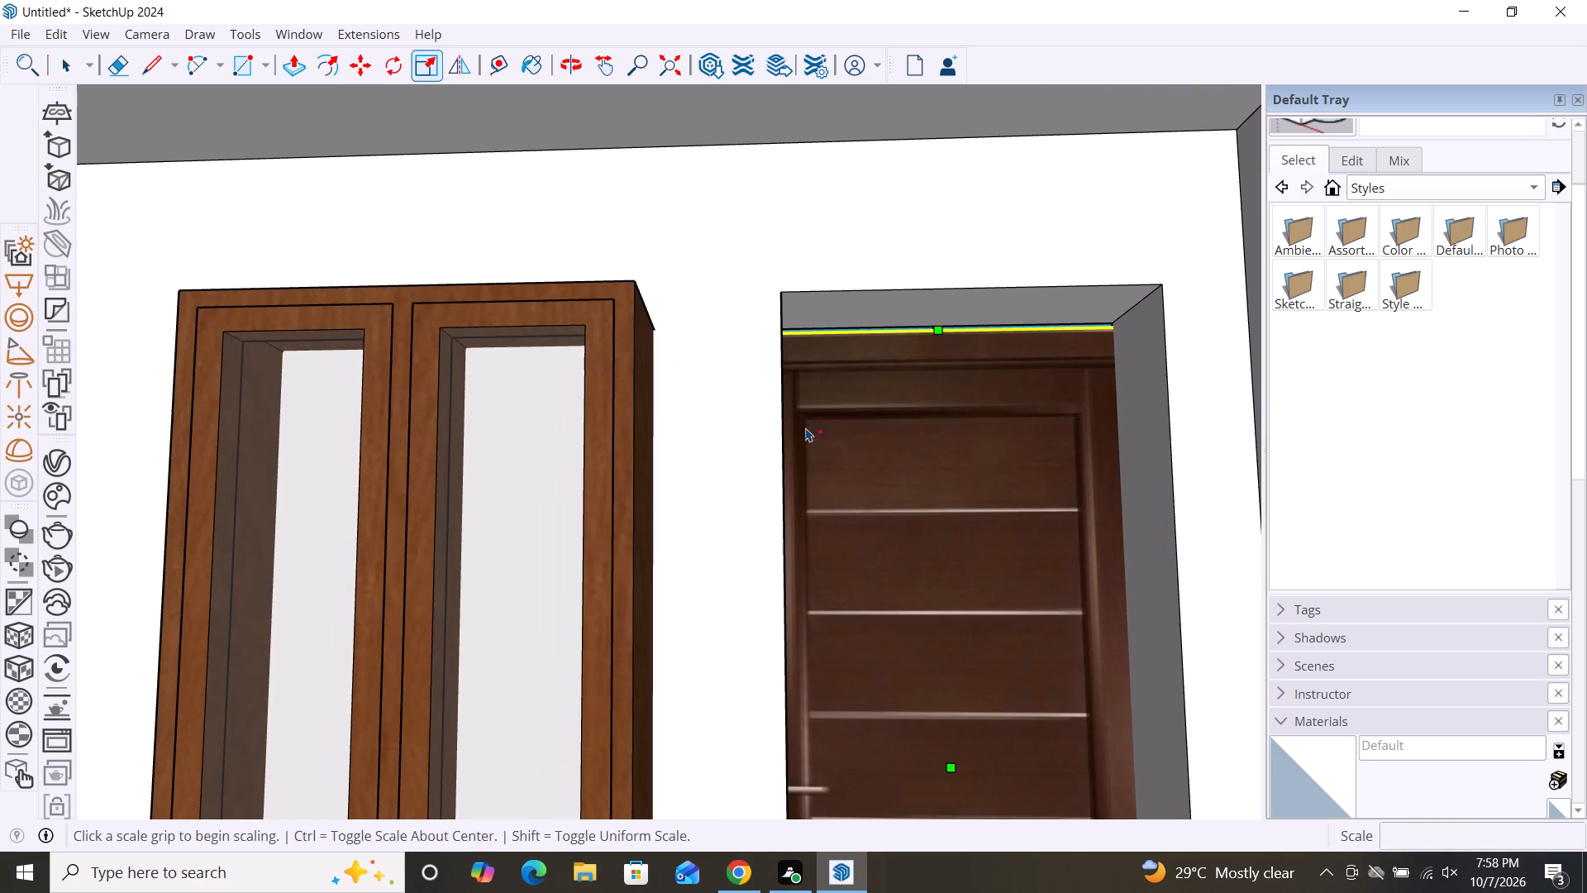
pyautogui.click(941, 334)
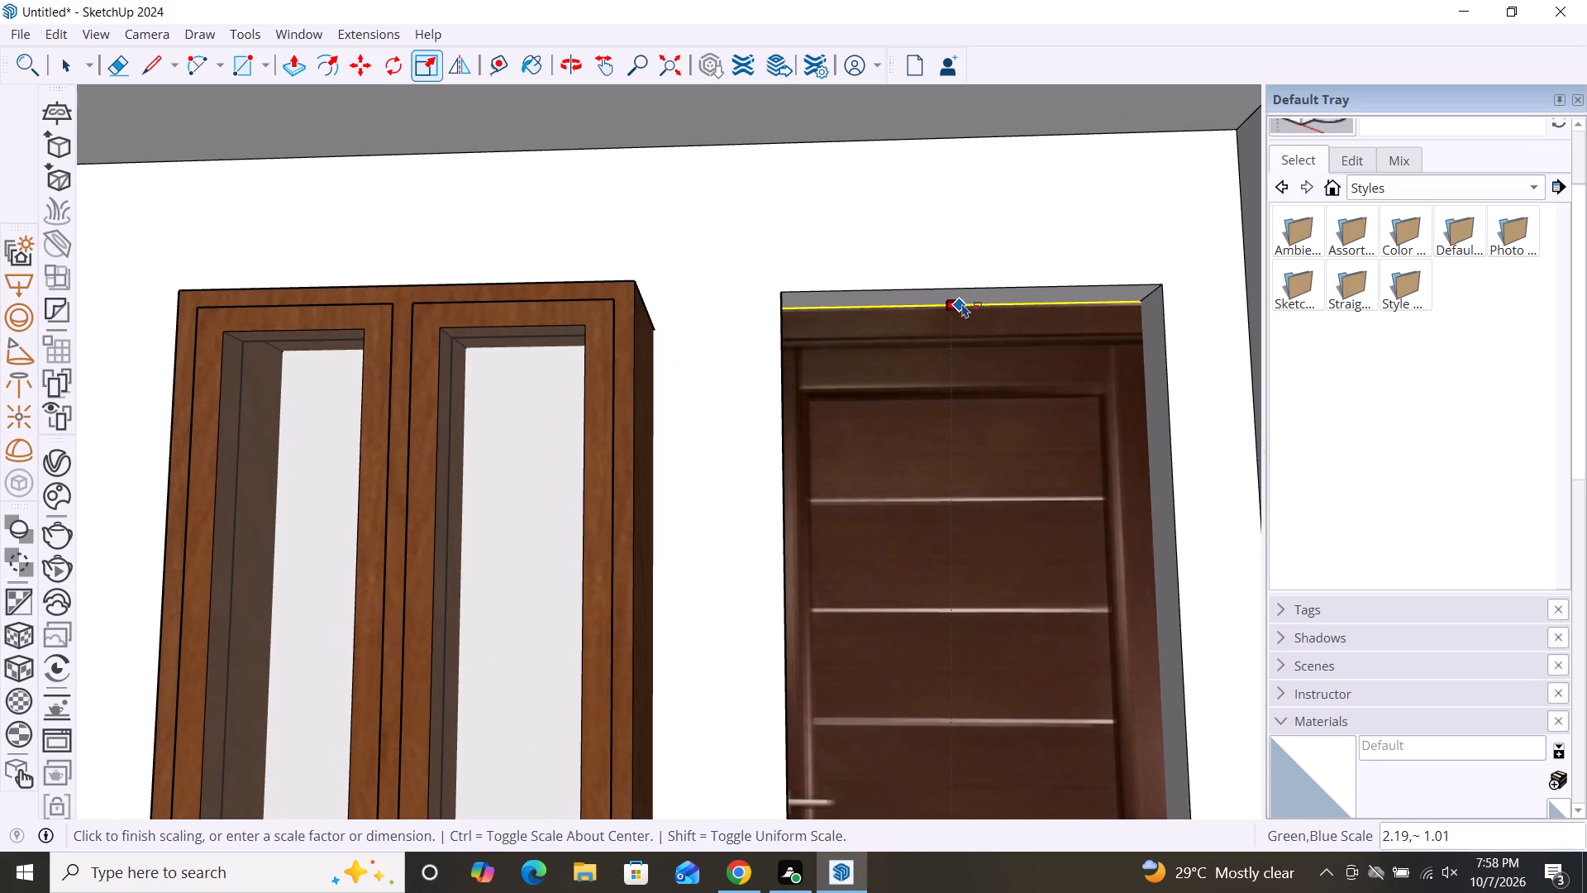
pyautogui.click(980, 292)
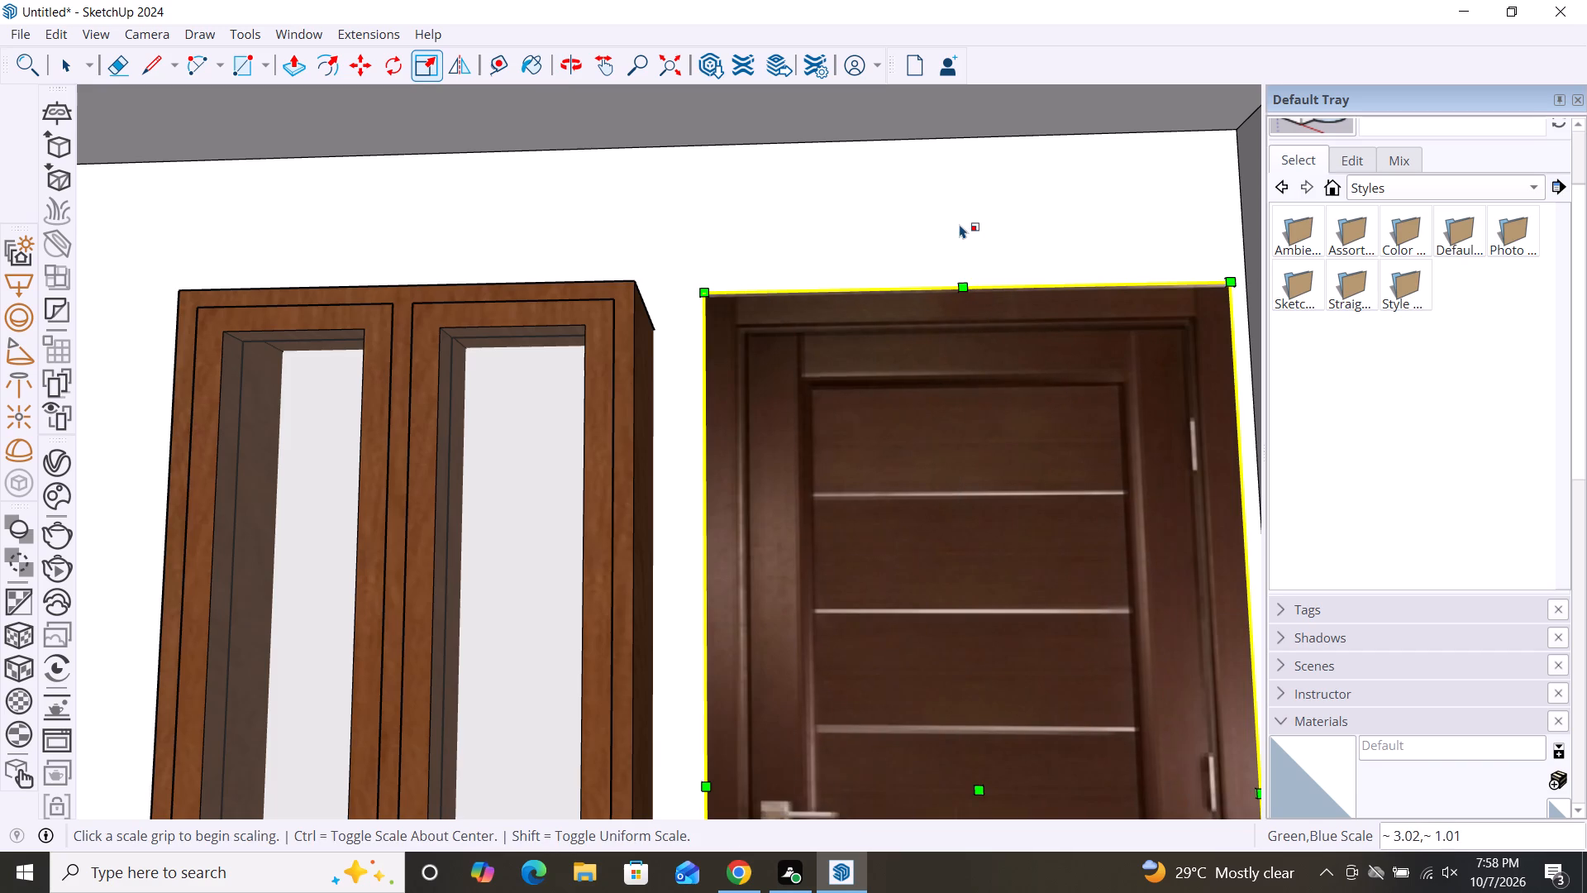
# Scale the door in width and depth from its left-edge grip to the doorway's left edge.
pyautogui.scroll(-8, 960, 224)
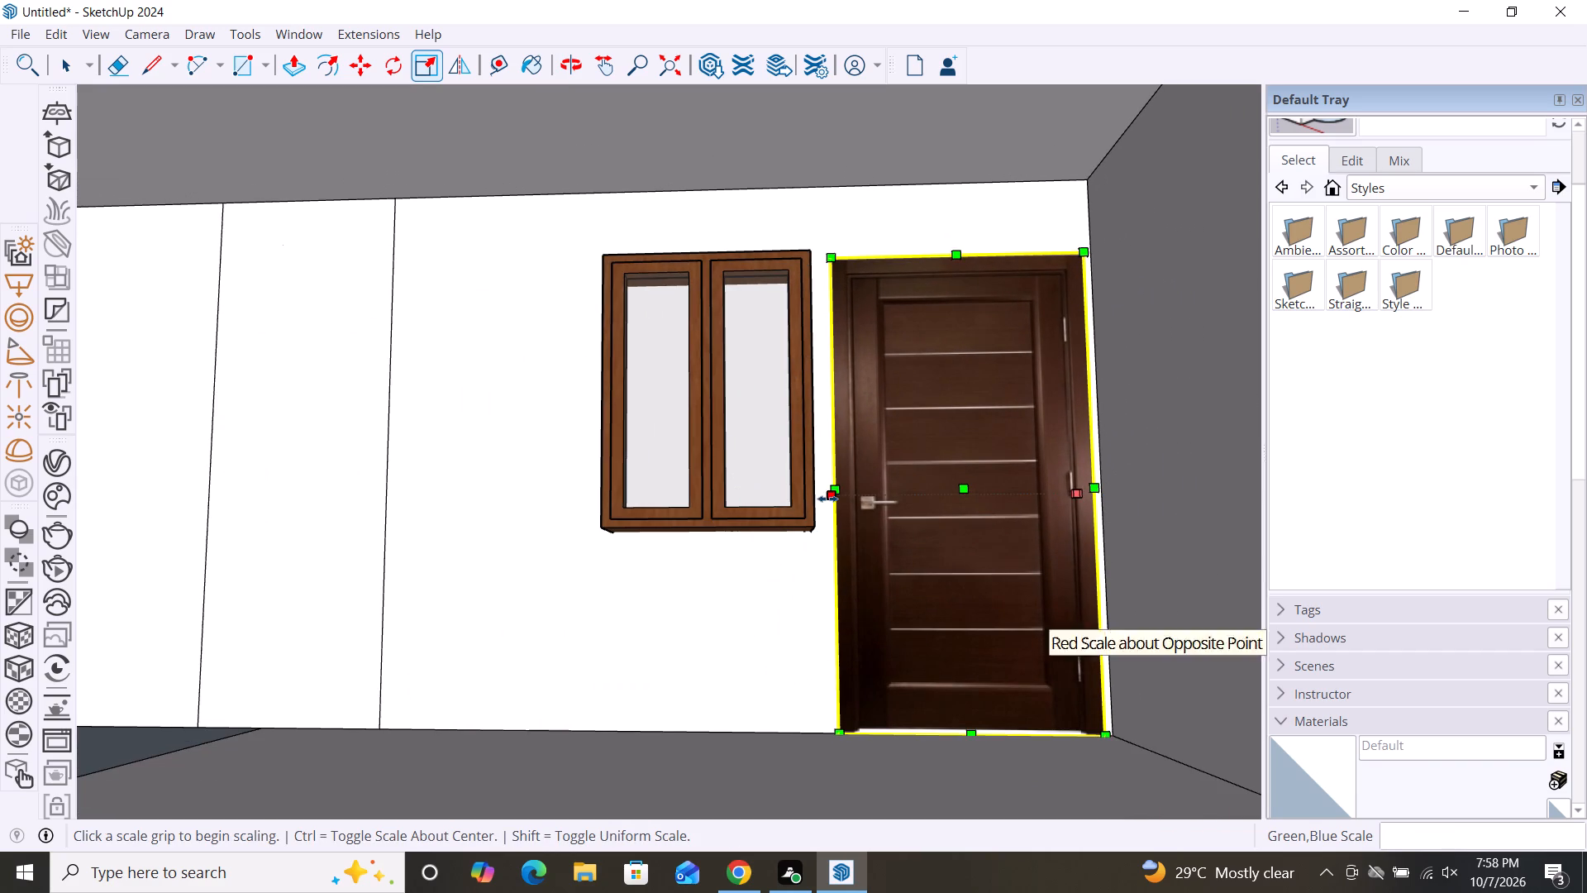
pyautogui.click(830, 497)
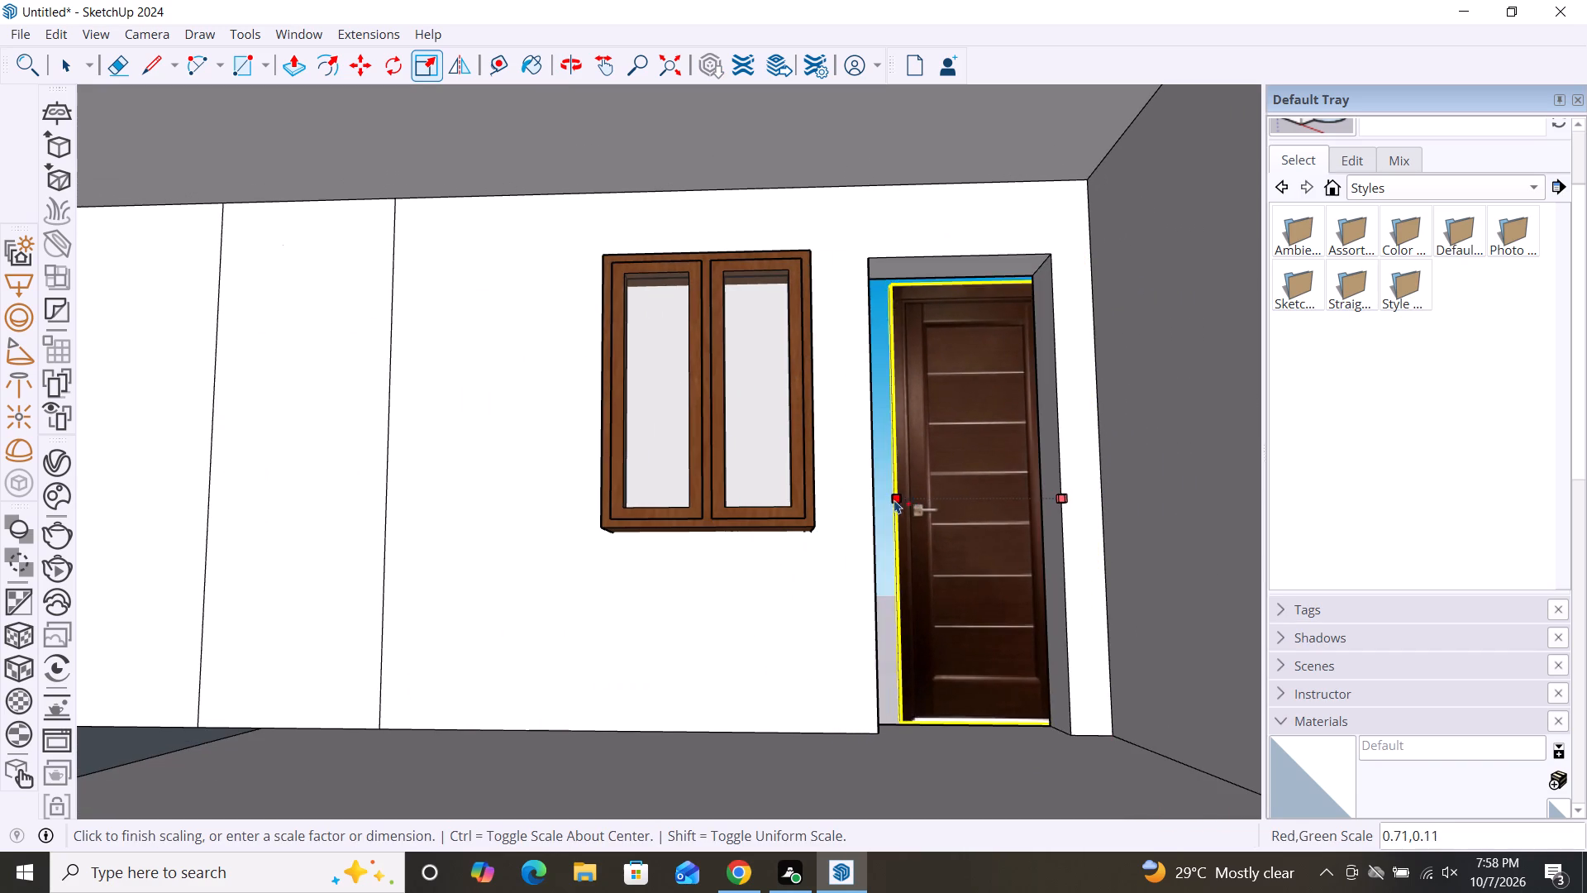
pyautogui.click(872, 497)
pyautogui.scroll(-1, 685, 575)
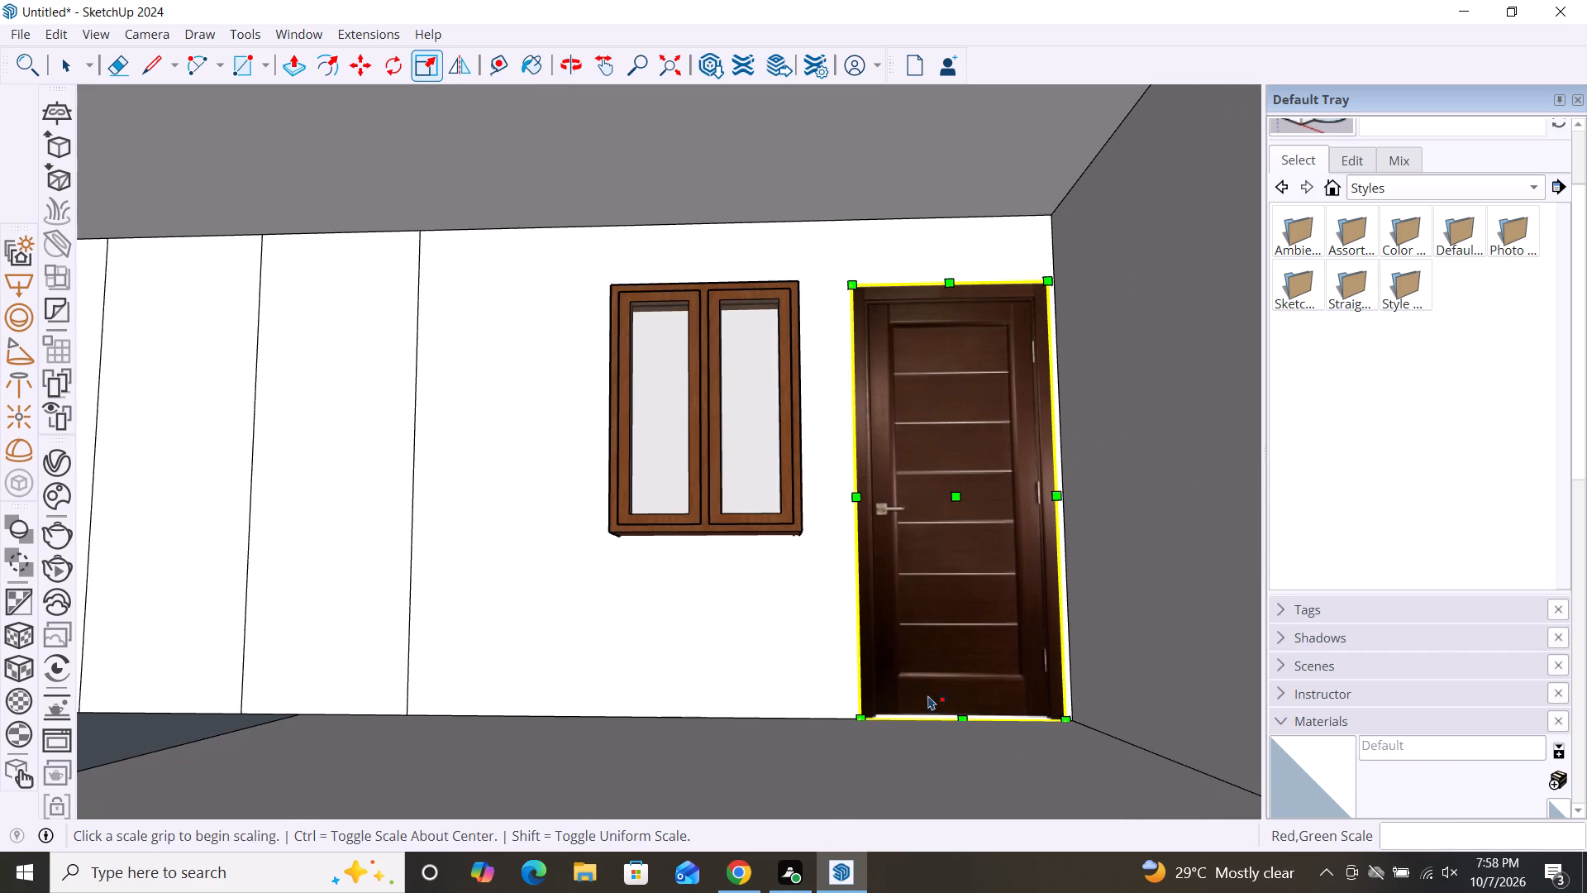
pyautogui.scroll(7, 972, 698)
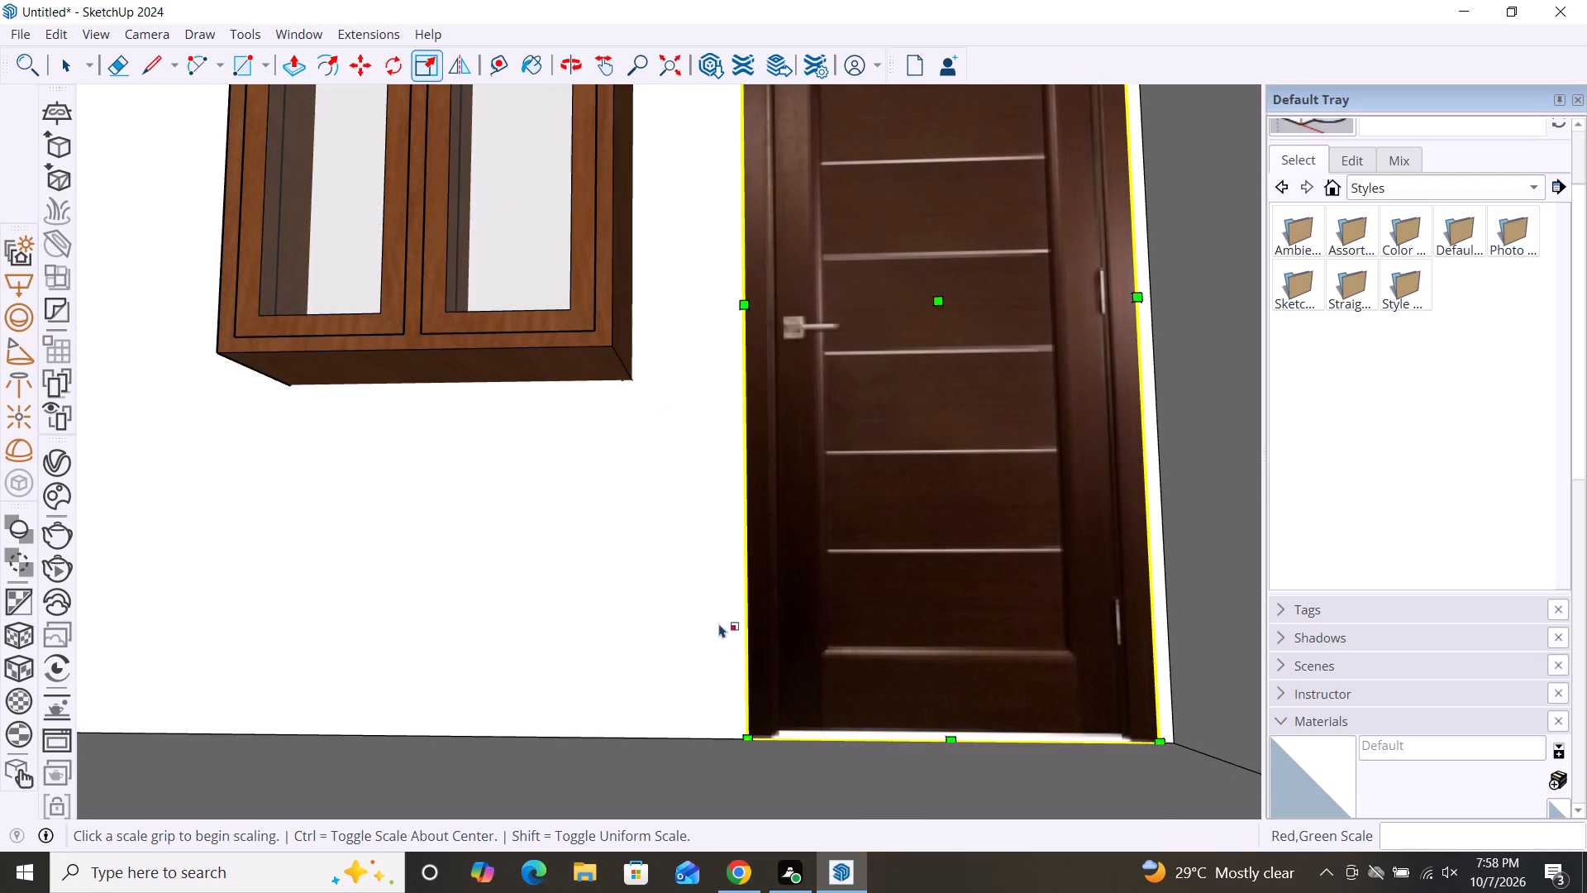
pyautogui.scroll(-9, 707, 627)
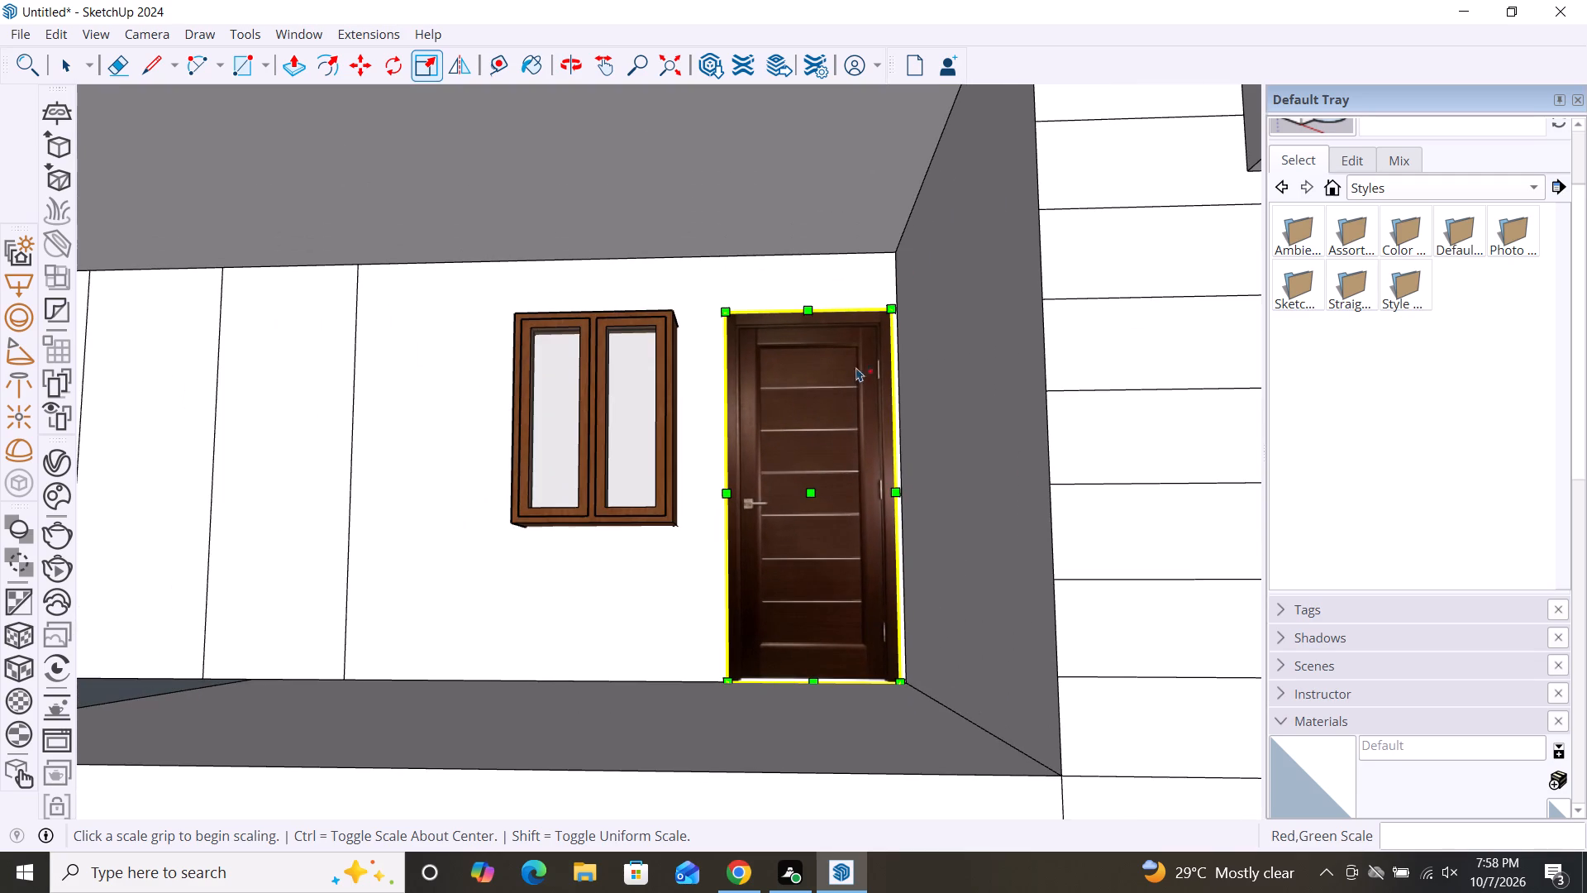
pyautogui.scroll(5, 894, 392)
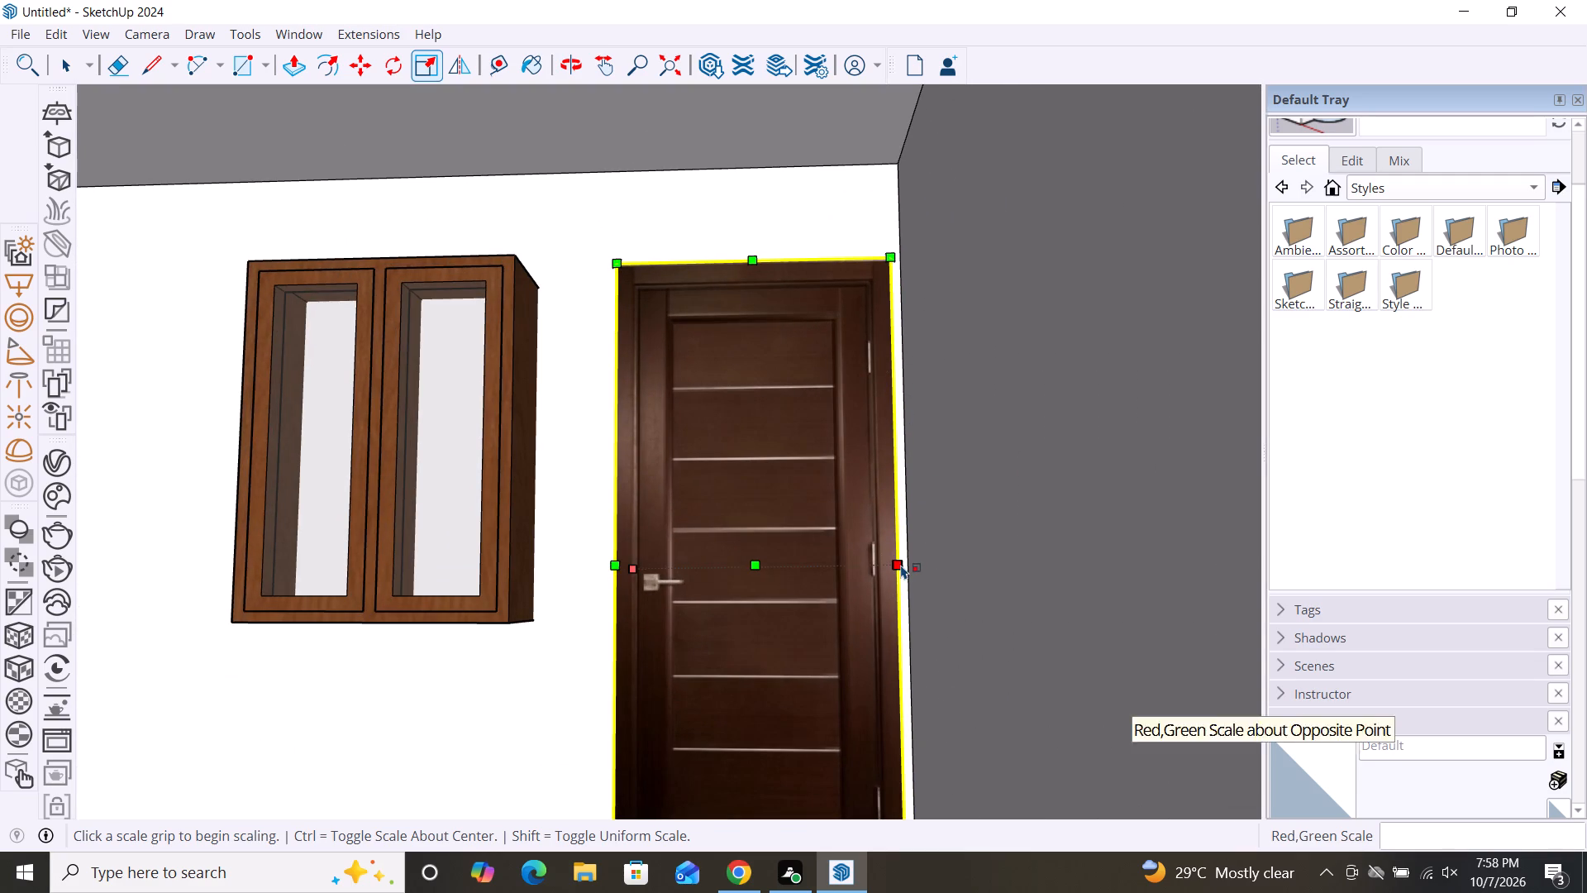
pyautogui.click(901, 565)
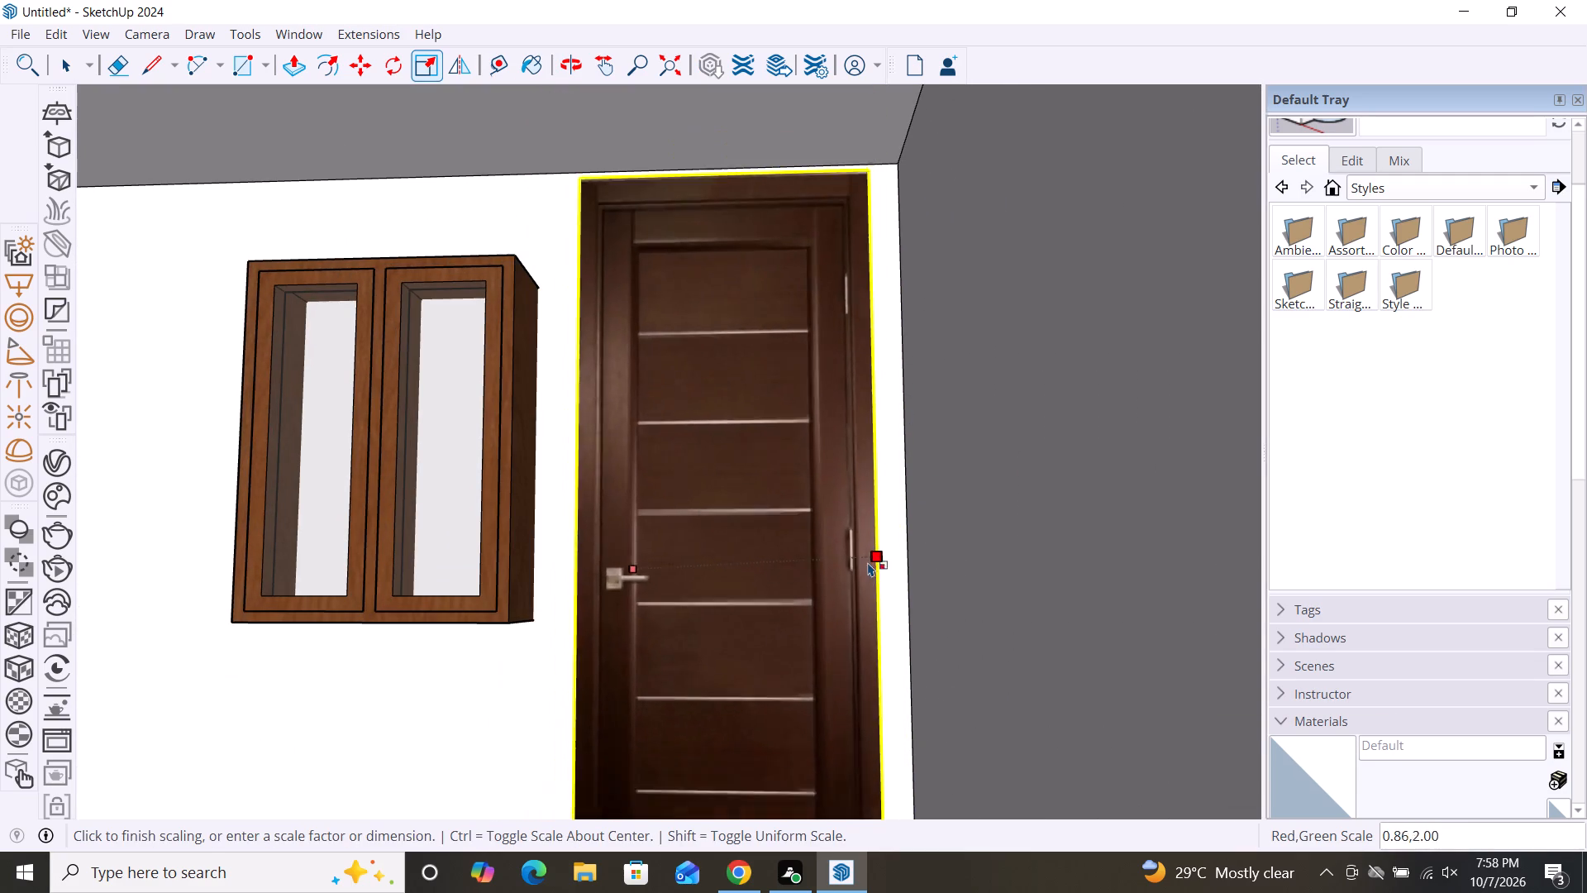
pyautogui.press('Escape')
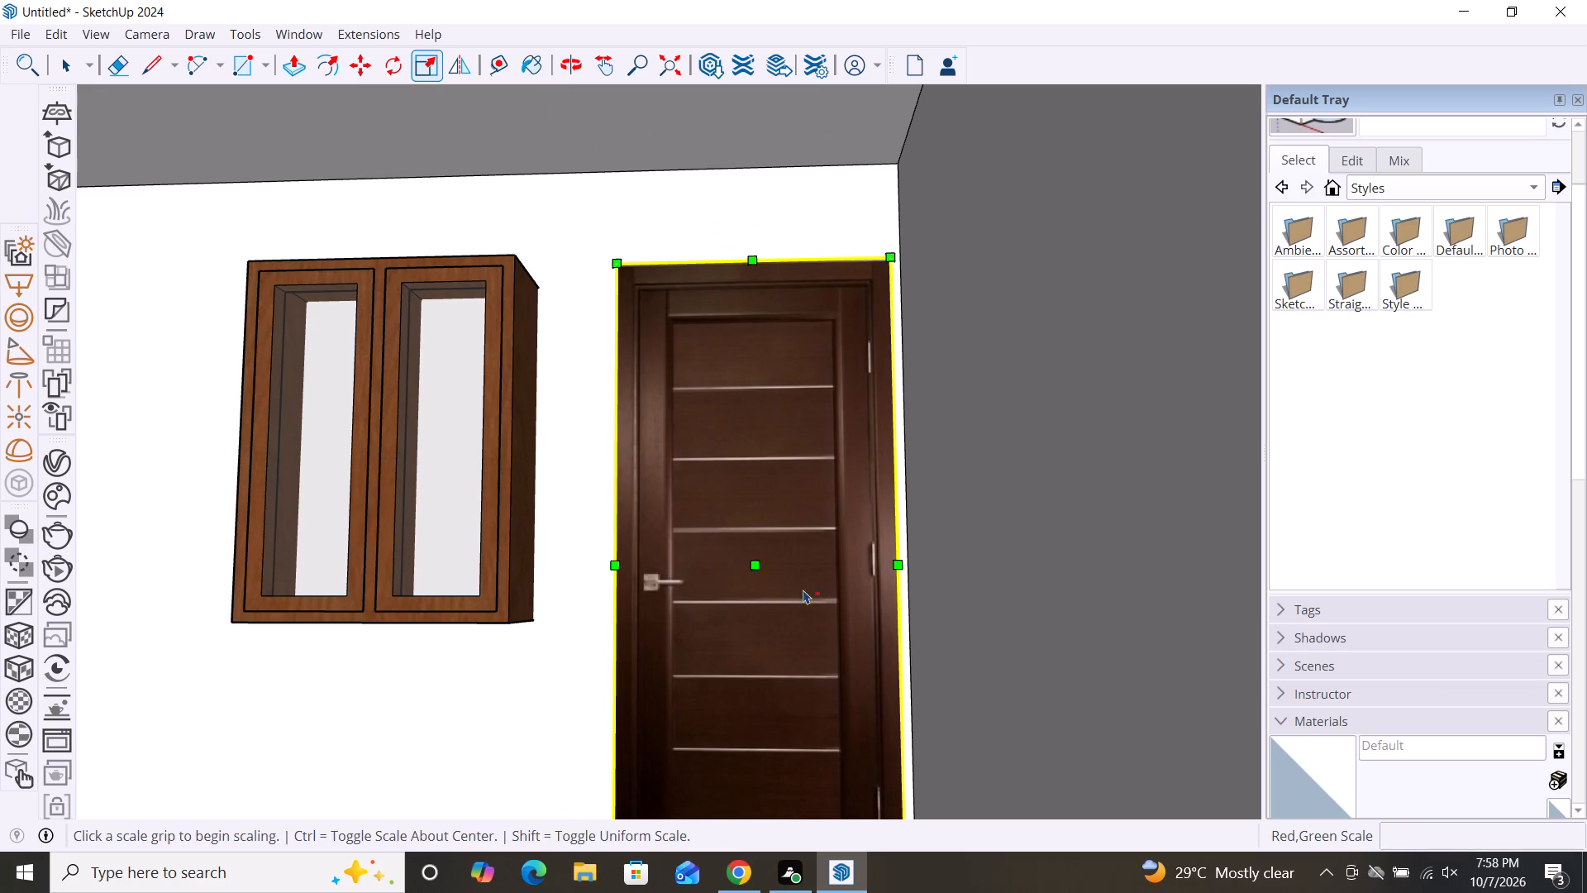
# Deselect the door and examine its fit within the whole front facade.
pyautogui.scroll(-4, 692, 536)
pyautogui.scroll(-6, 641, 478)
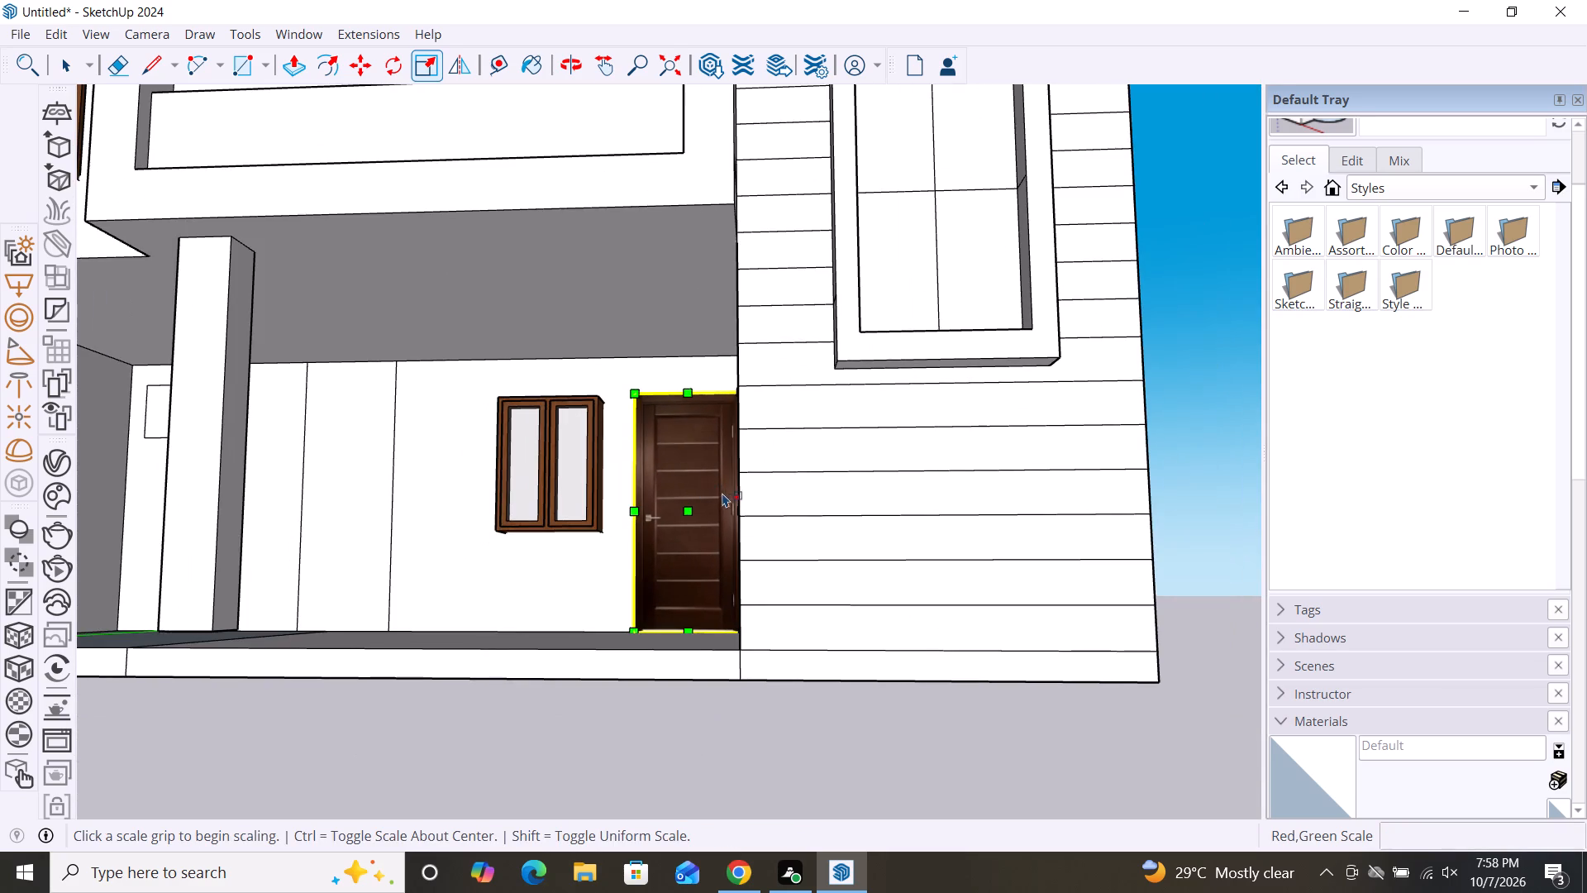
pyautogui.moveTo(722, 493); pyautogui.dragTo(813, 746, button='middle')
pyautogui.scroll(-8, 810, 567)
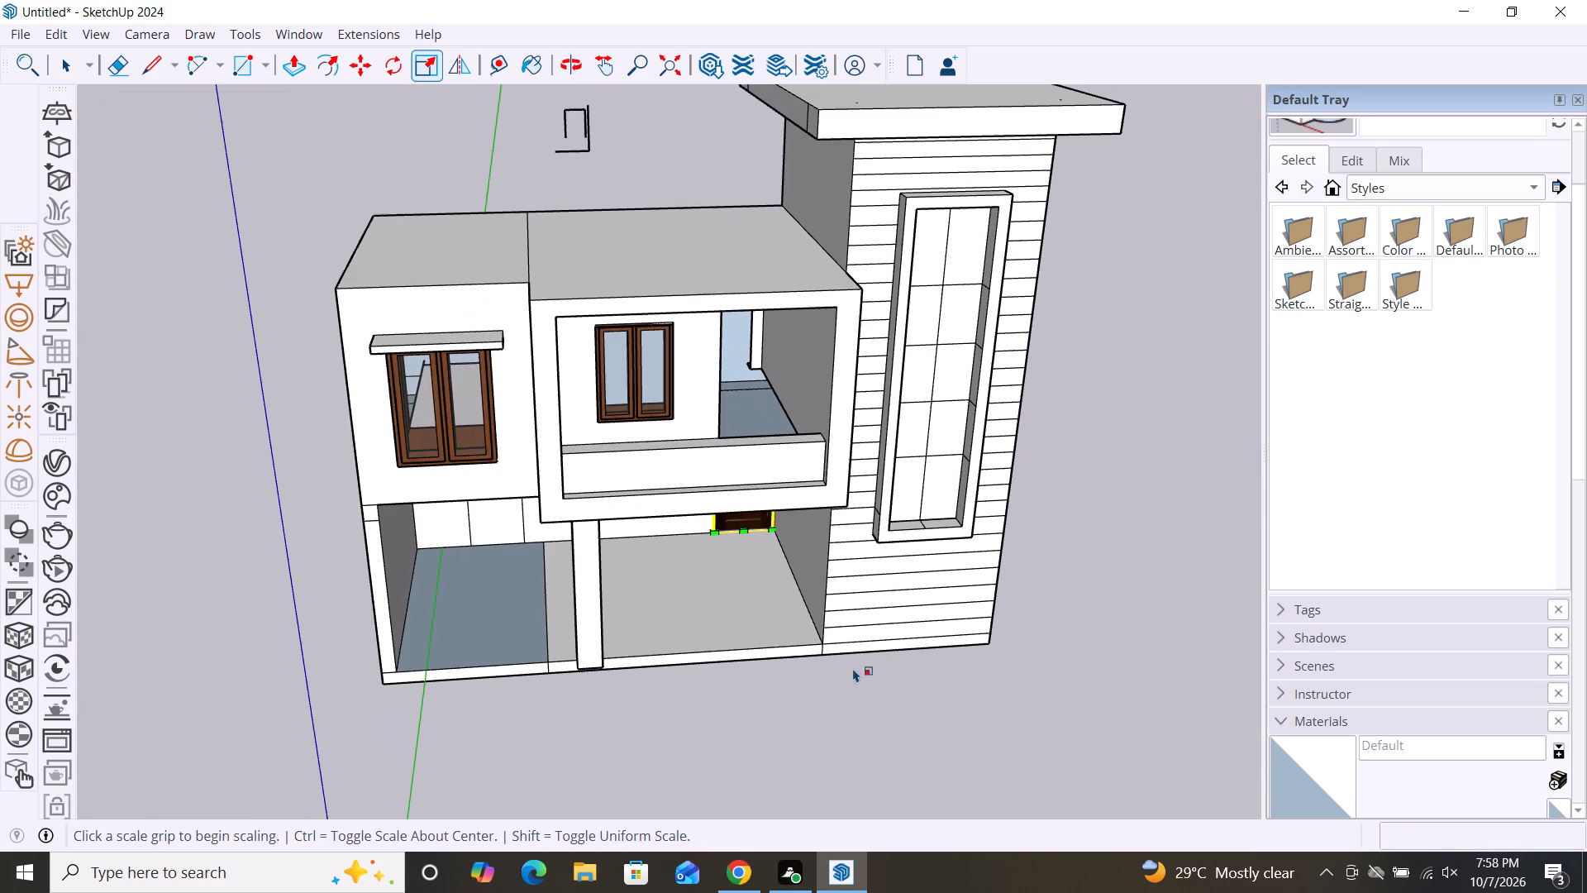
pyautogui.moveTo(707, 568); pyautogui.dragTo(665, 394, button='middle')
pyautogui.press('space')
pyautogui.click(781, 583)
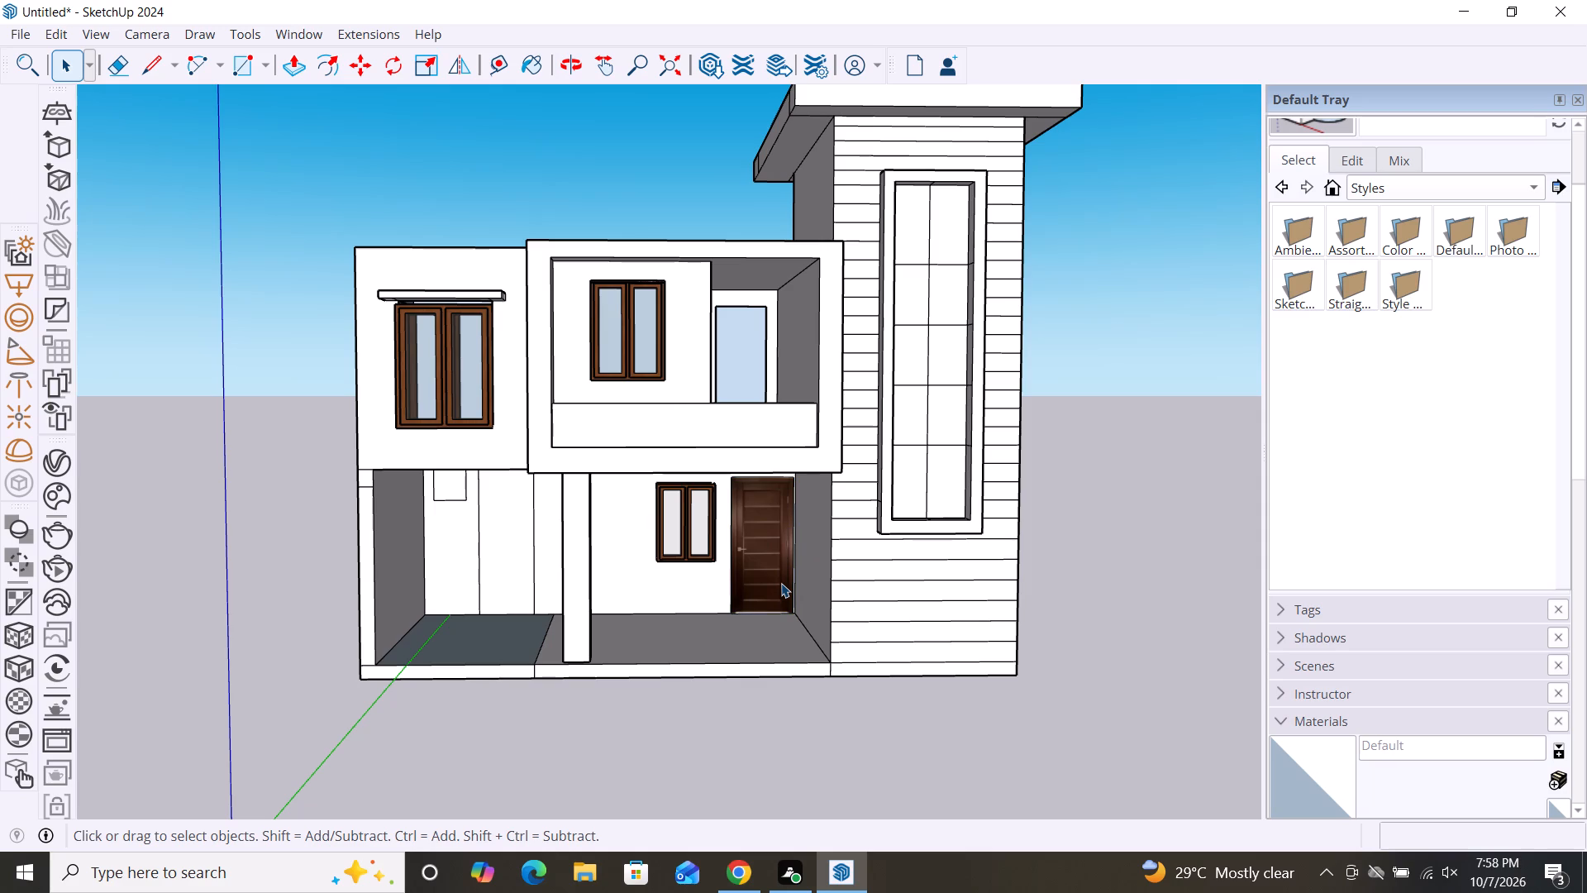
pyautogui.click(781, 583)
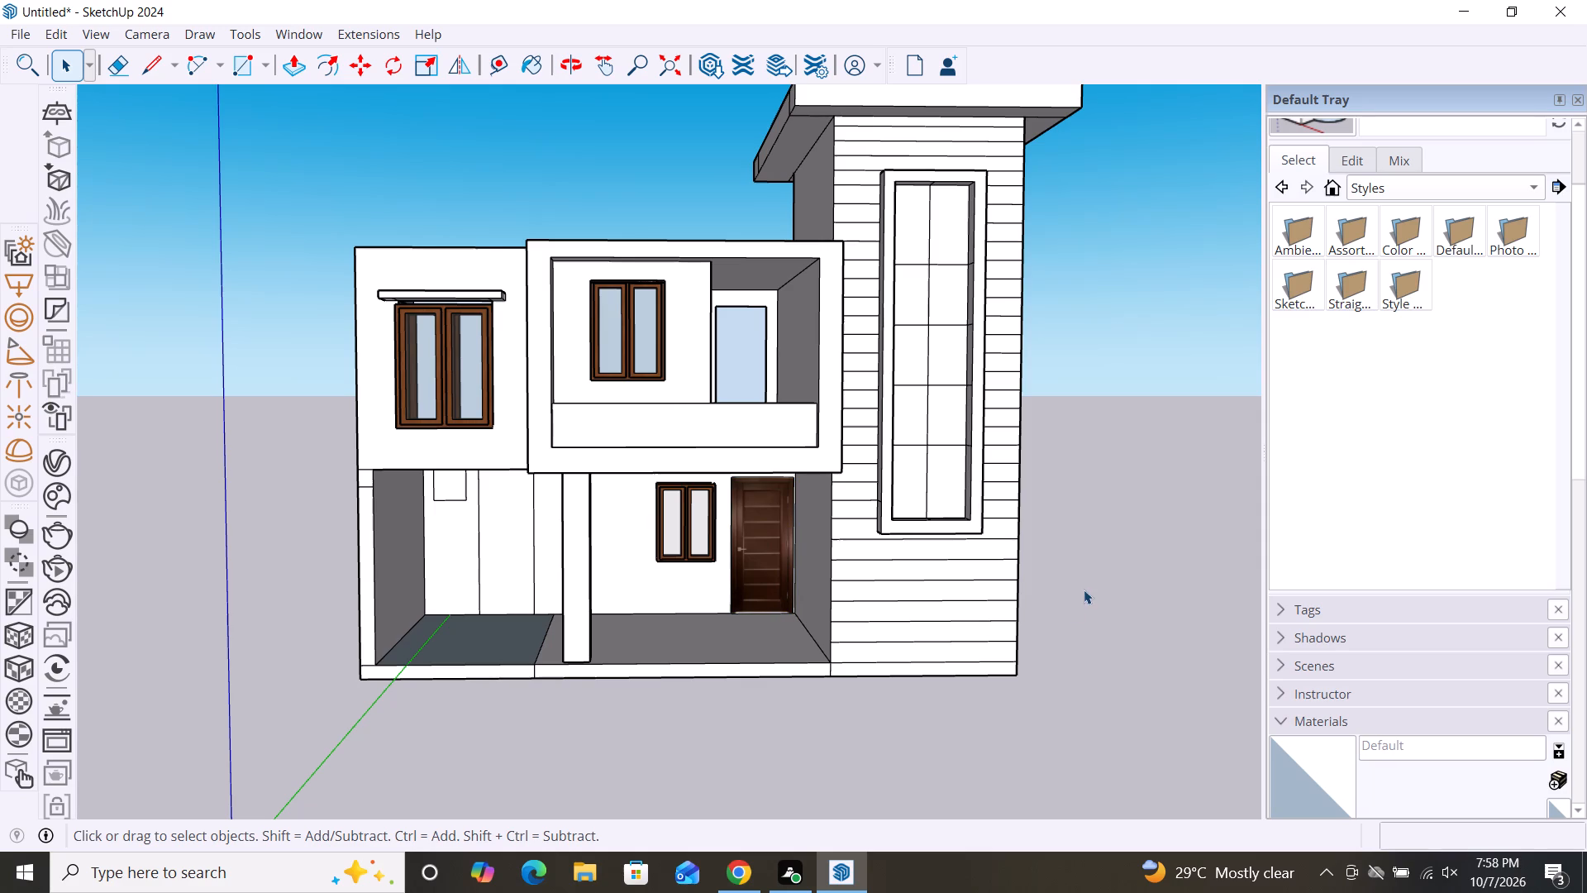
pyautogui.click(1084, 590)
# Copy the ground-floor door by its lower-right corner about 7' 5 5/8" to the upper-floor doorway's lower-right corner.
pyautogui.scroll(7, 748, 486)
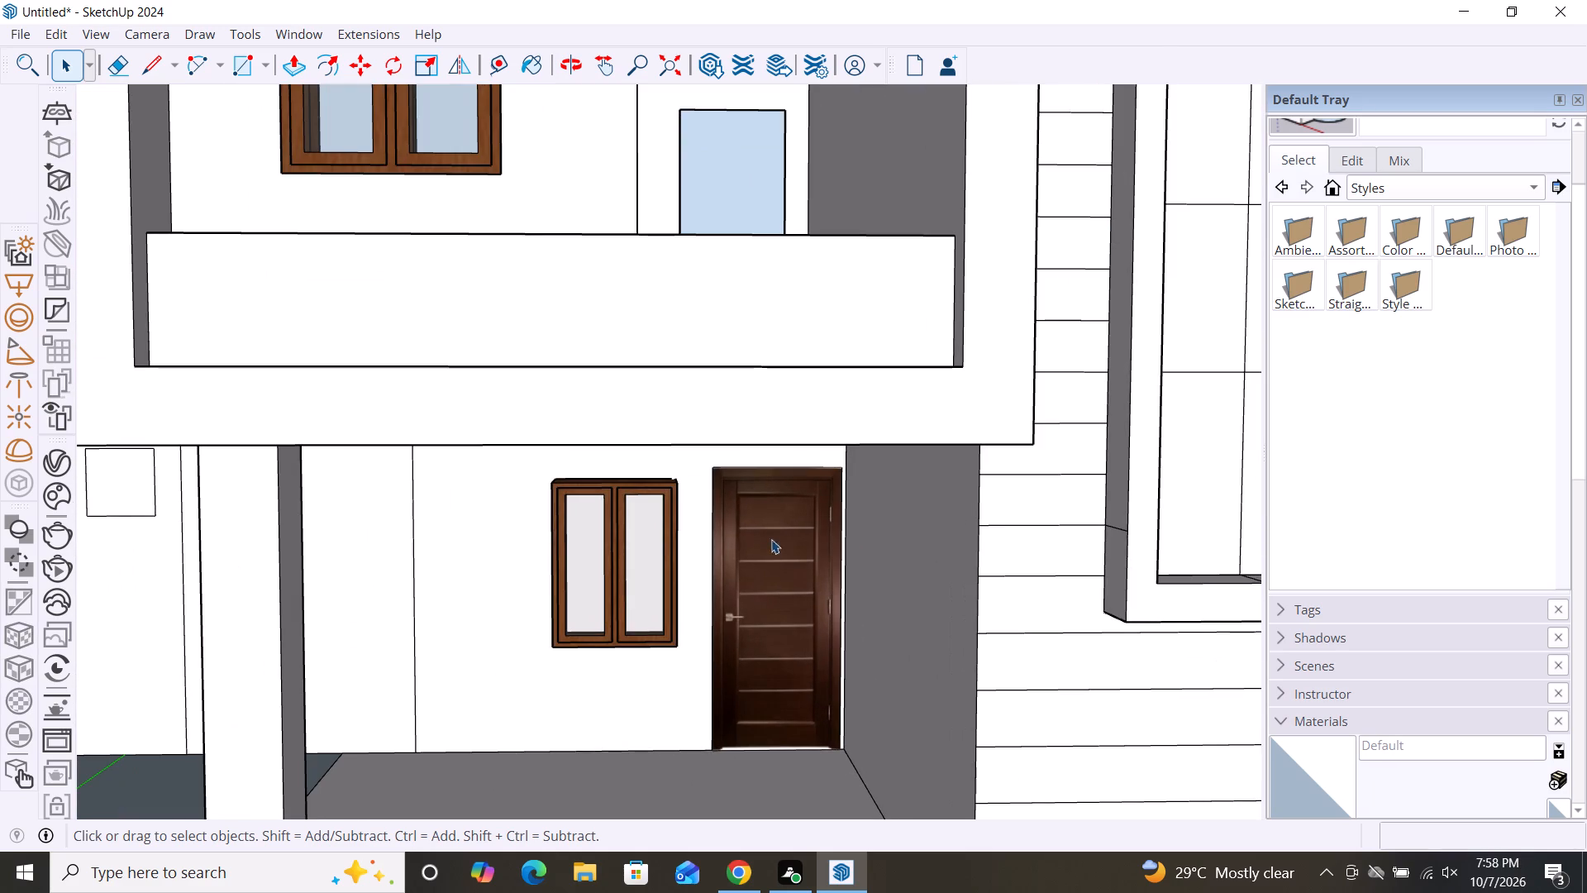
pyautogui.click(774, 555)
pyautogui.press('m')
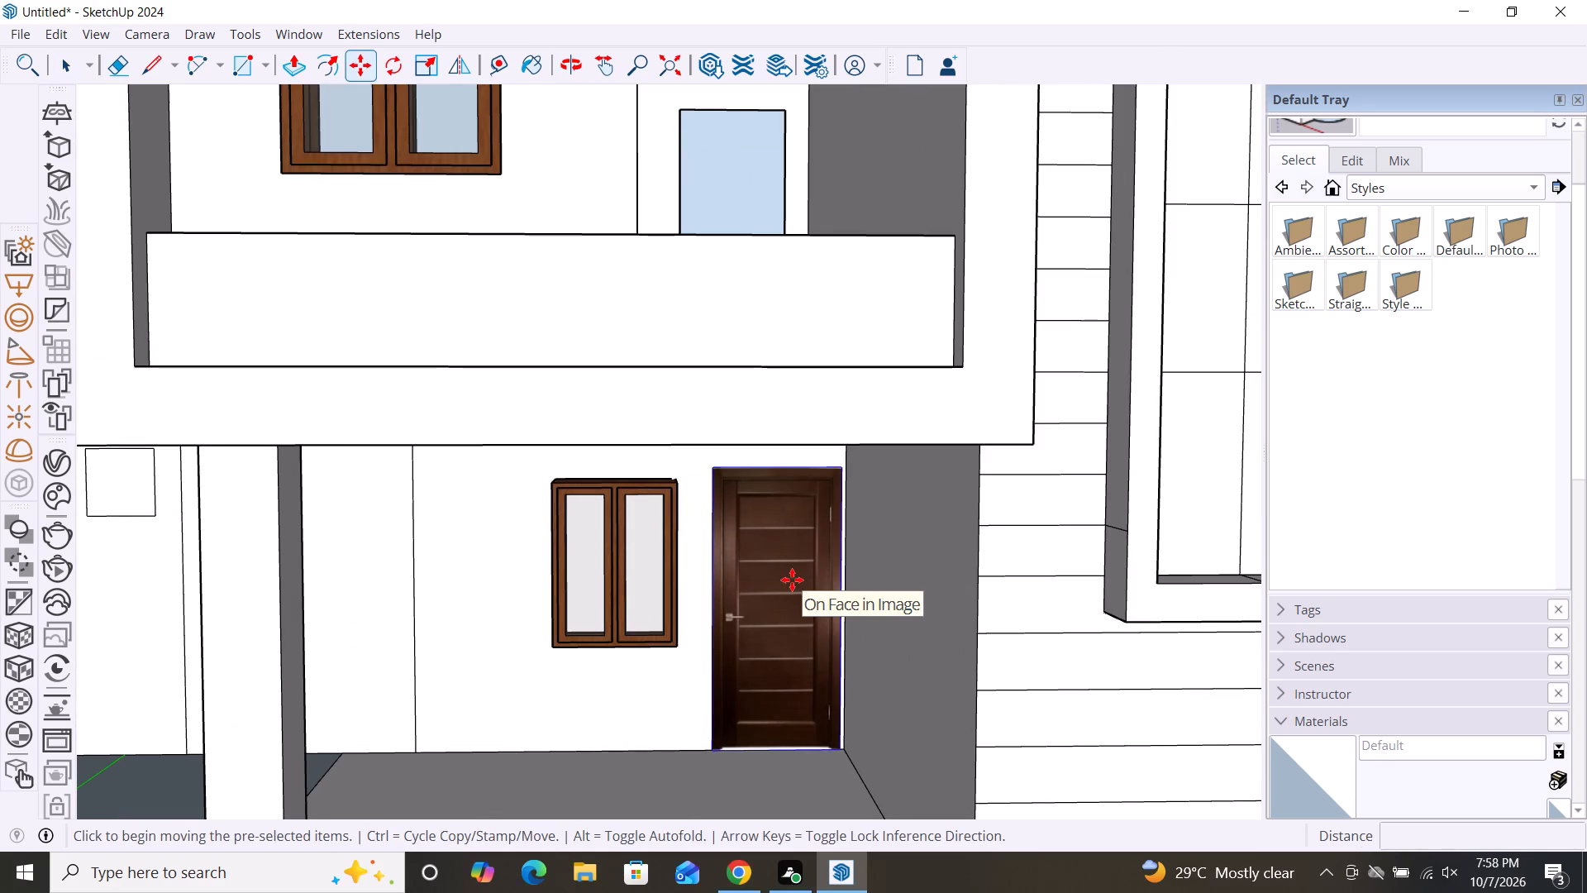
pyautogui.click(836, 755)
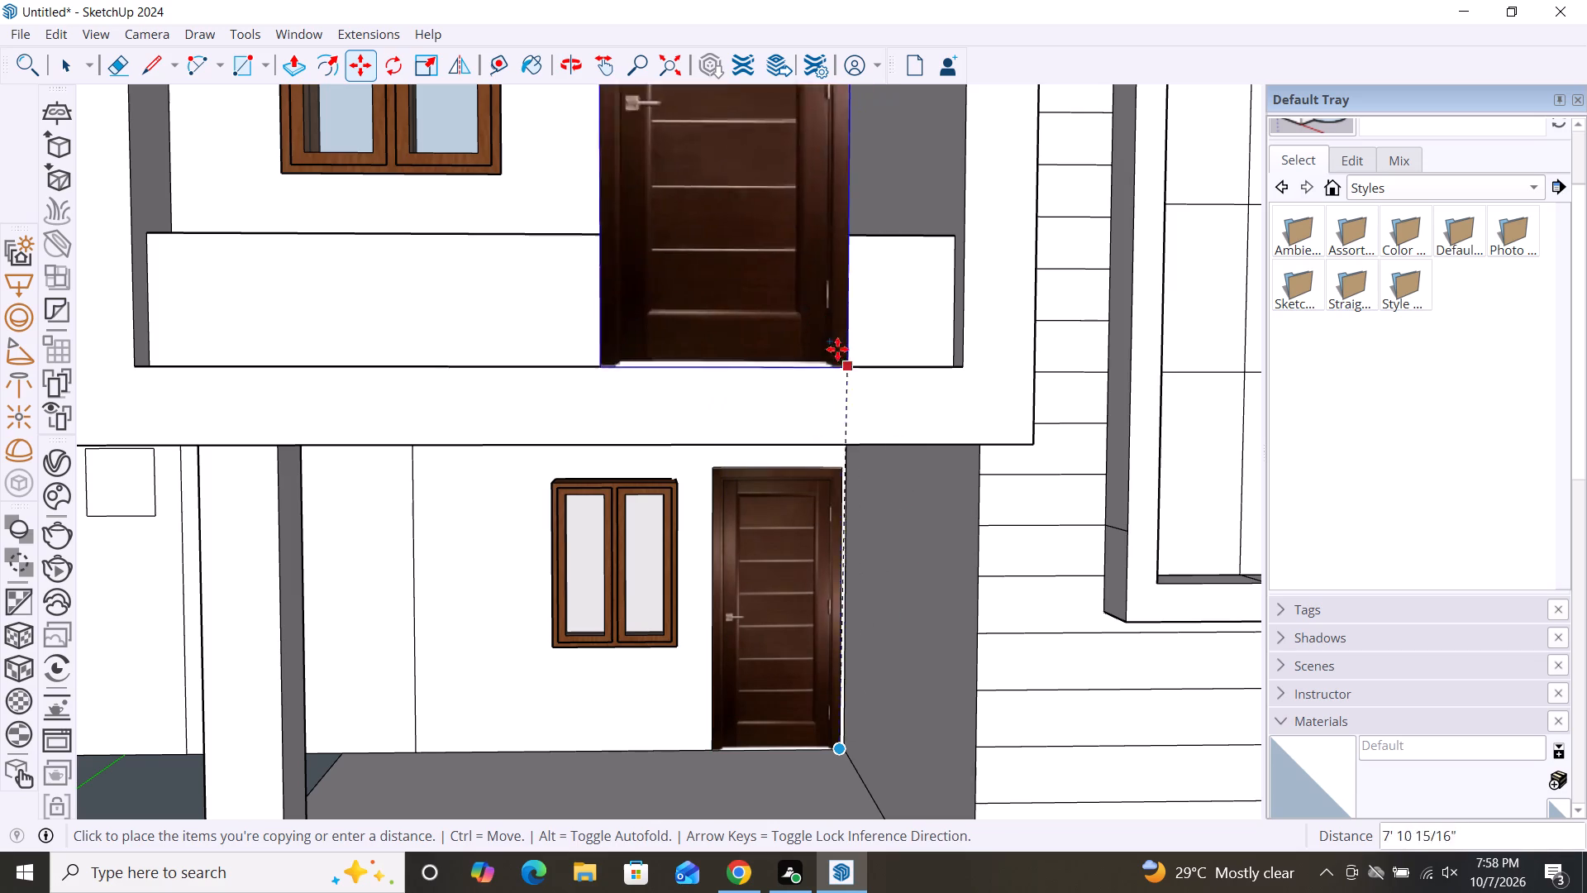
pyautogui.scroll(-9, 839, 353)
pyautogui.scroll(14, 817, 294)
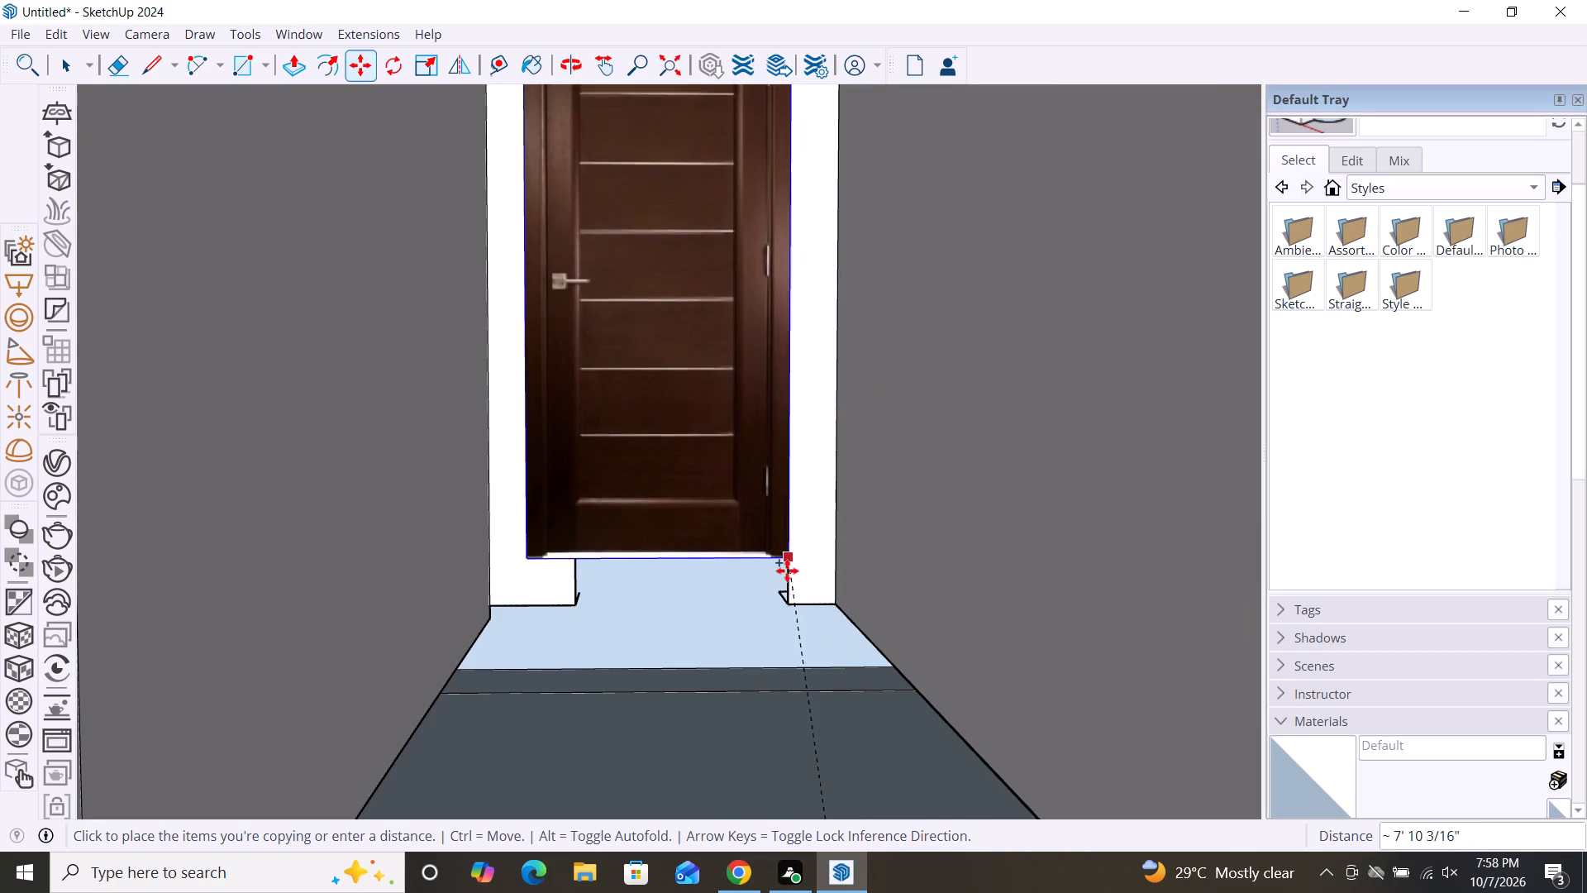
pyautogui.click(798, 604)
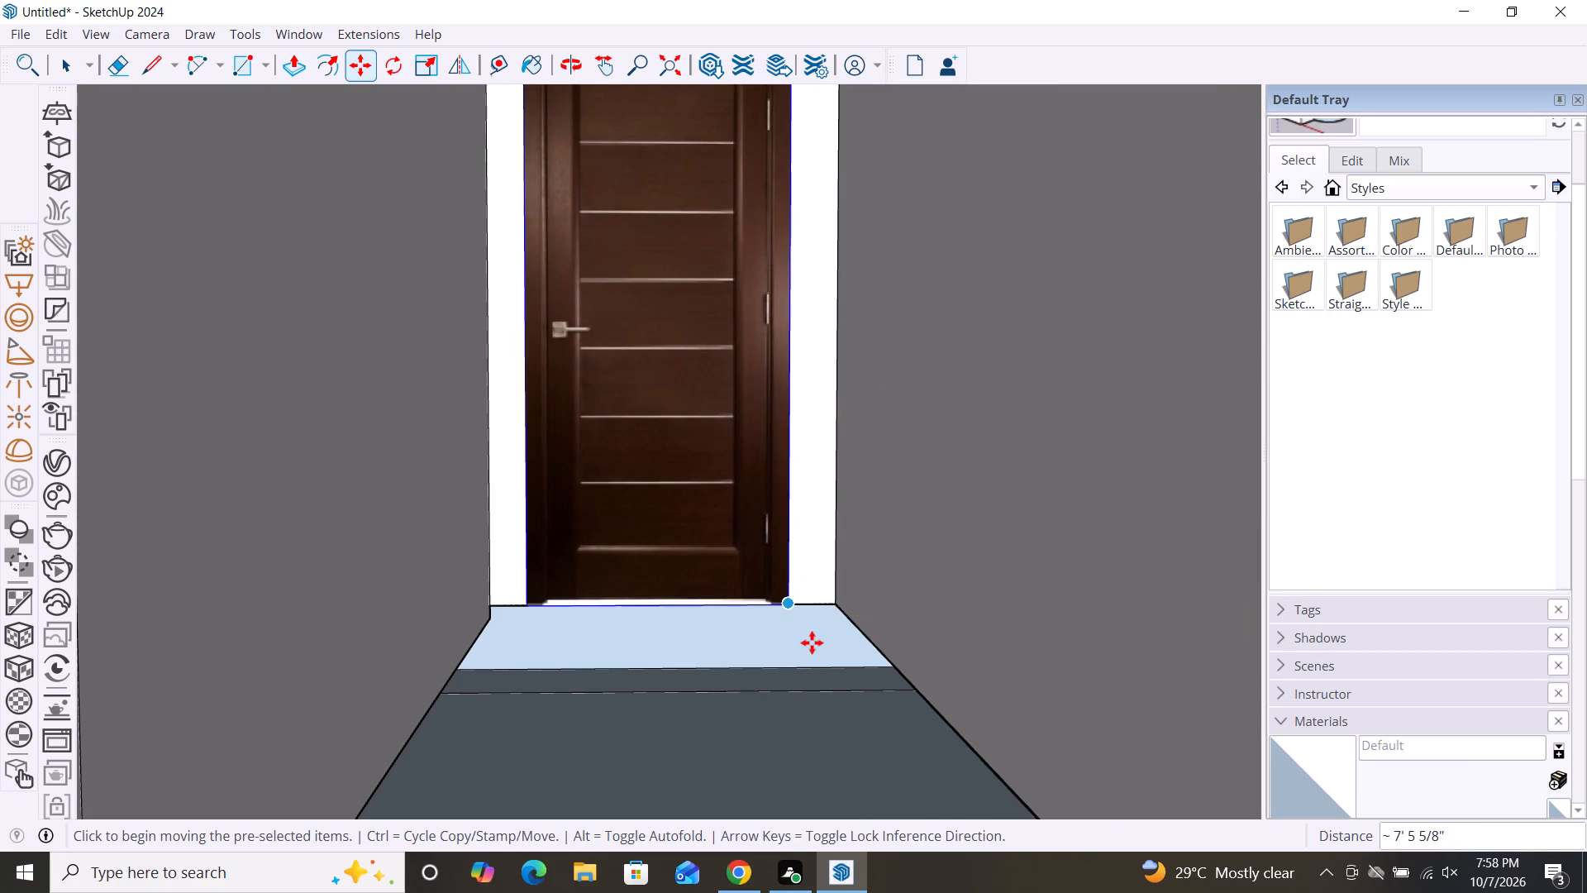
pyautogui.scroll(-7, 814, 639)
pyautogui.scroll(-4, 806, 514)
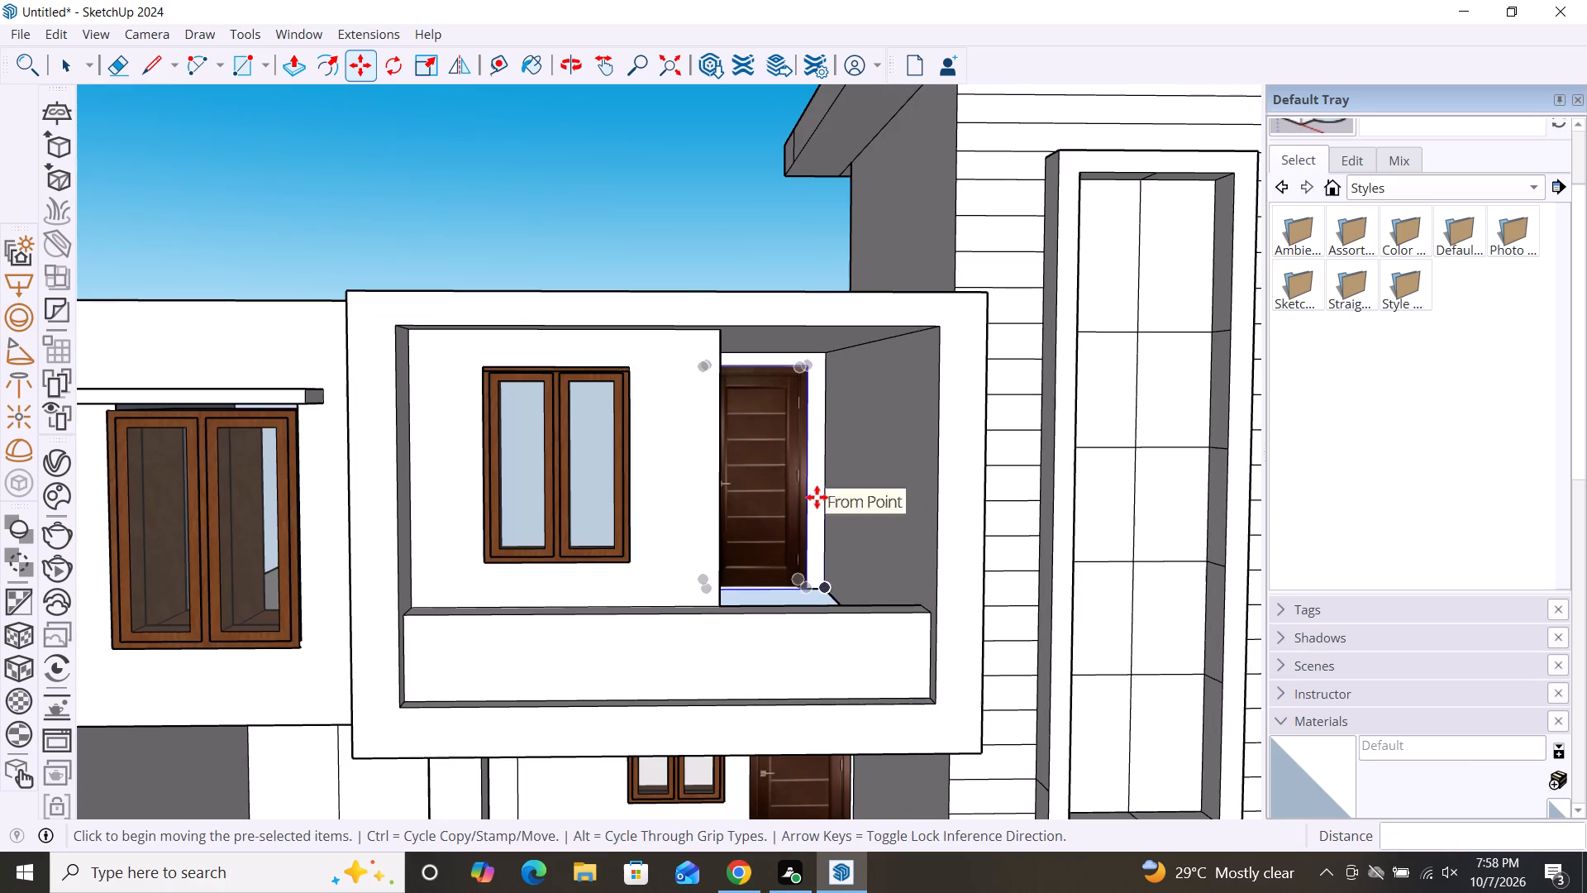
pyautogui.scroll(-3, 761, 555)
pyautogui.press('space')
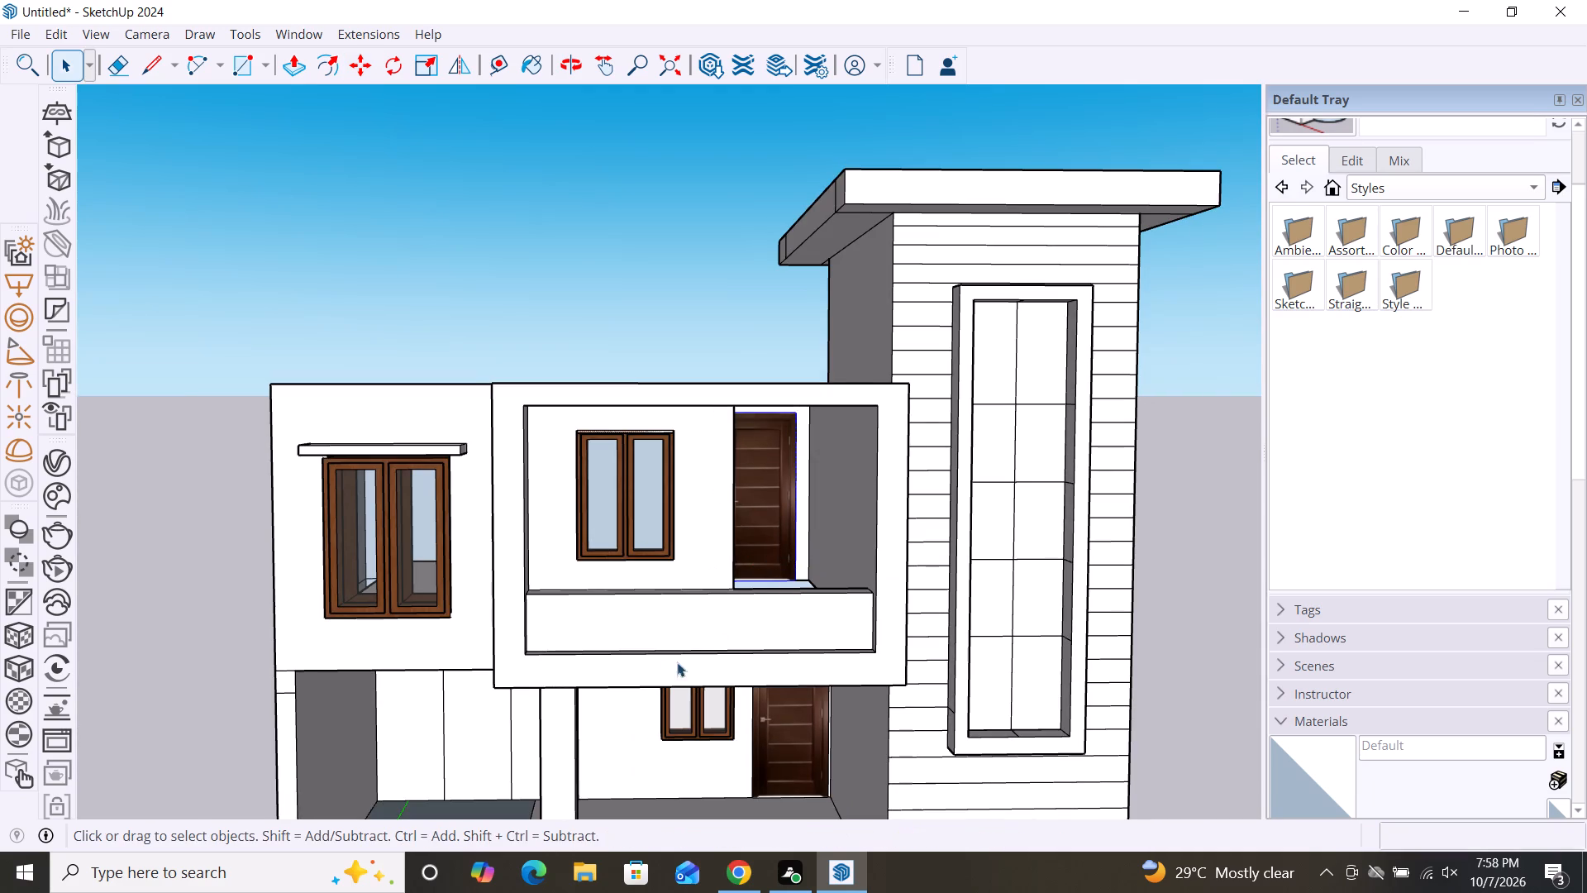
# Scale the upper-floor door's depth by about 0.52 from its rear-face centre grip, towards the house's back wall.
pyautogui.keyDown('alt'); pyautogui.moveTo(522, 704); pyautogui.dragTo(1137, 584, button='middle'); pyautogui.keyUp('alt')
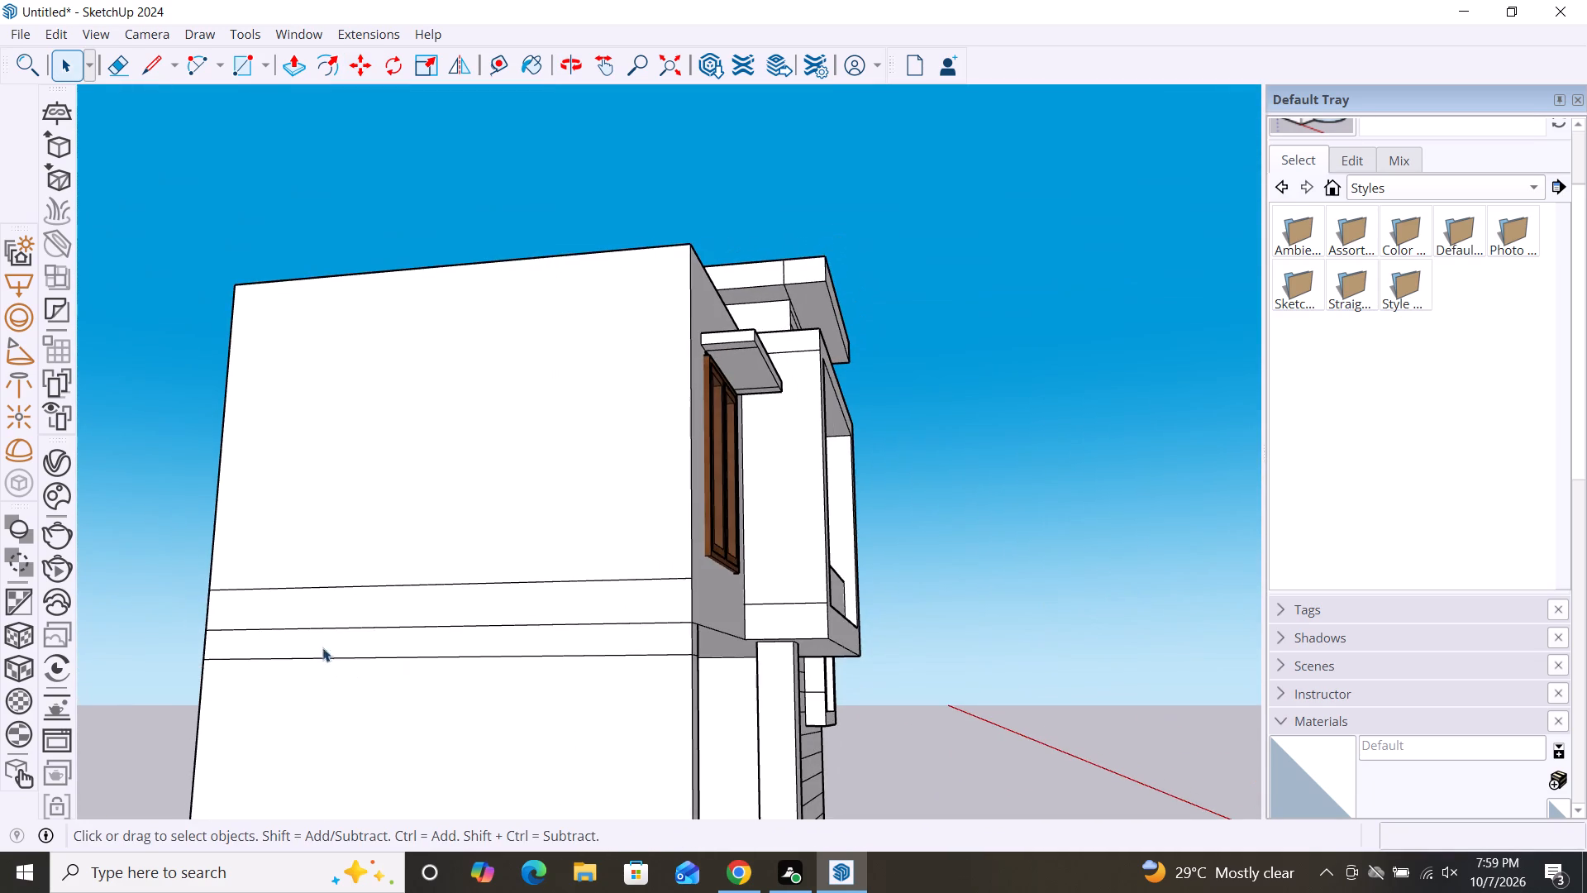
pyautogui.scroll(-4, 676, 294)
pyautogui.keyDown('alt'); pyautogui.moveTo(422, 666); pyautogui.dragTo(953, 730, button='middle'); pyautogui.keyUp('alt')
pyautogui.scroll(7, 480, 573)
pyautogui.scroll(-2, 476, 556)
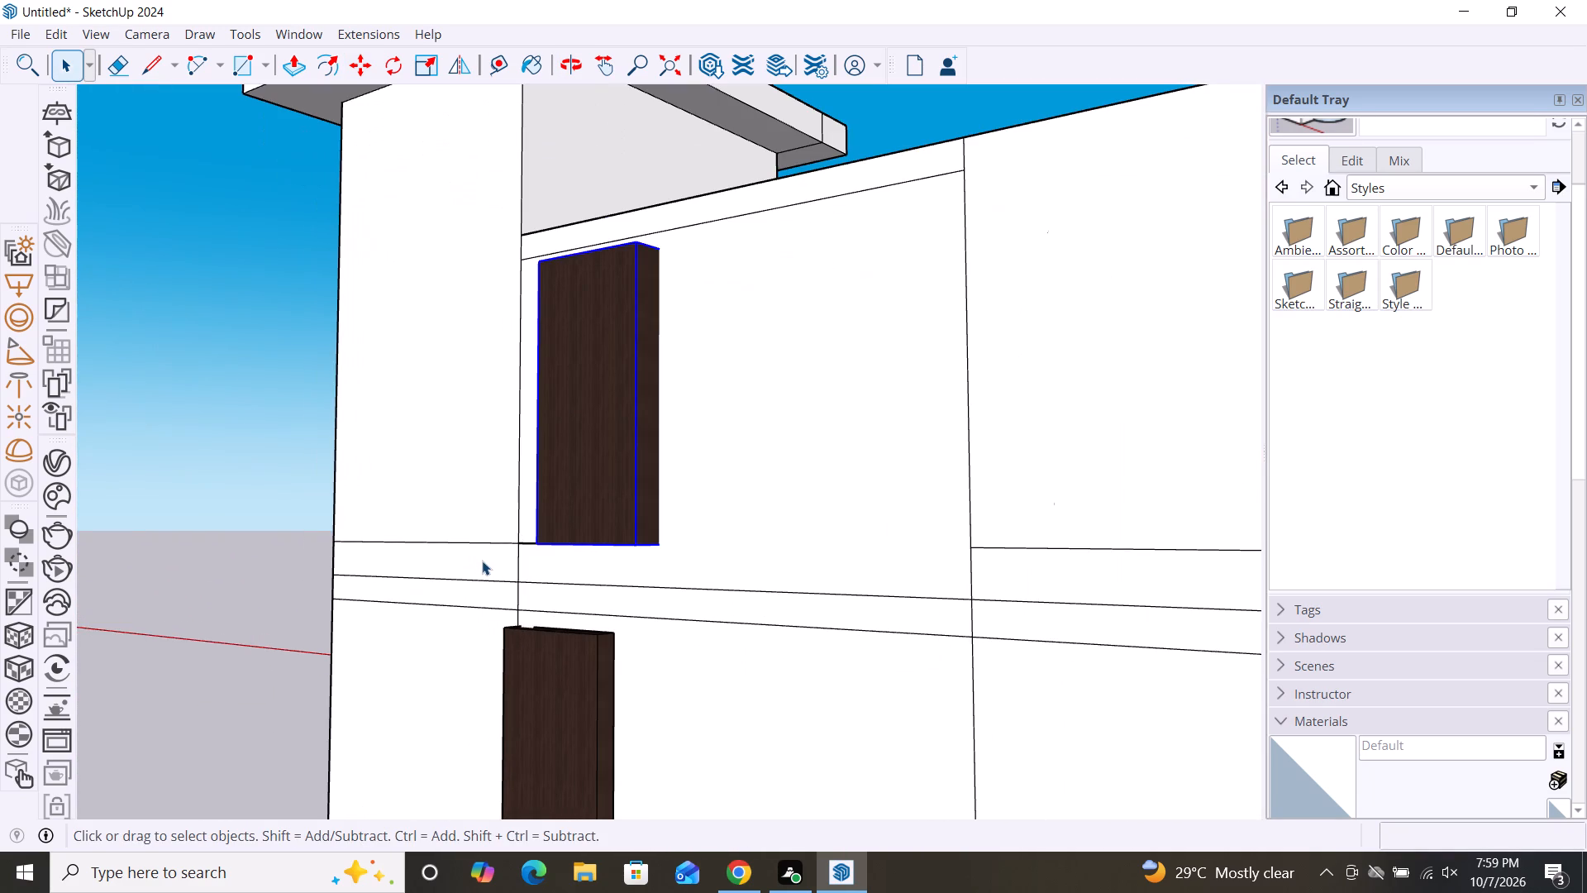
pyautogui.press('s')
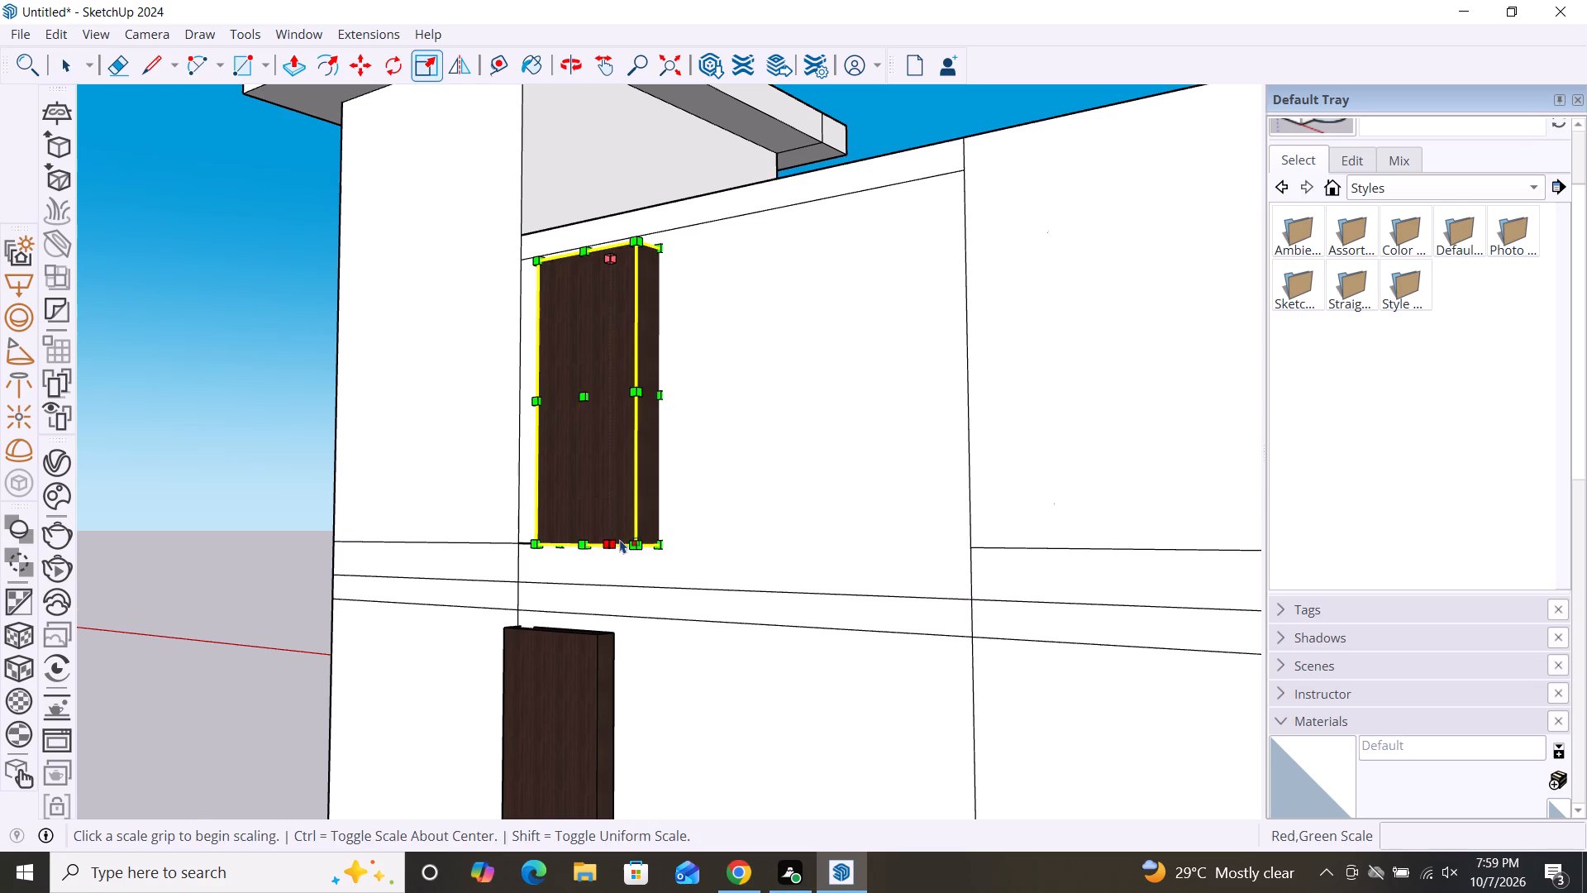
pyautogui.click(631, 545)
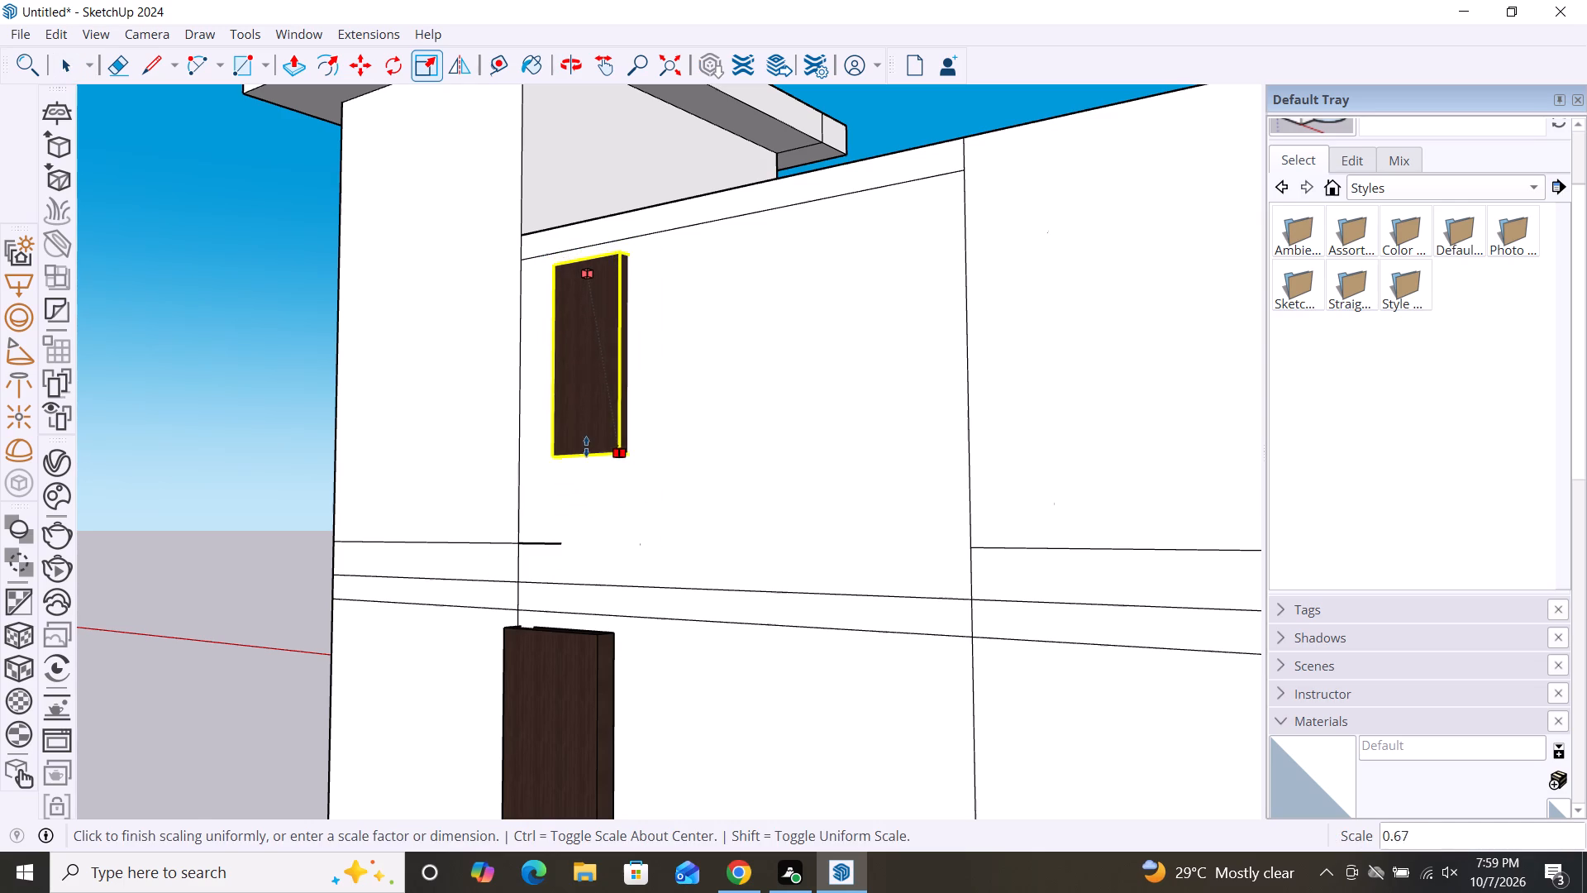
pyautogui.press('Escape')
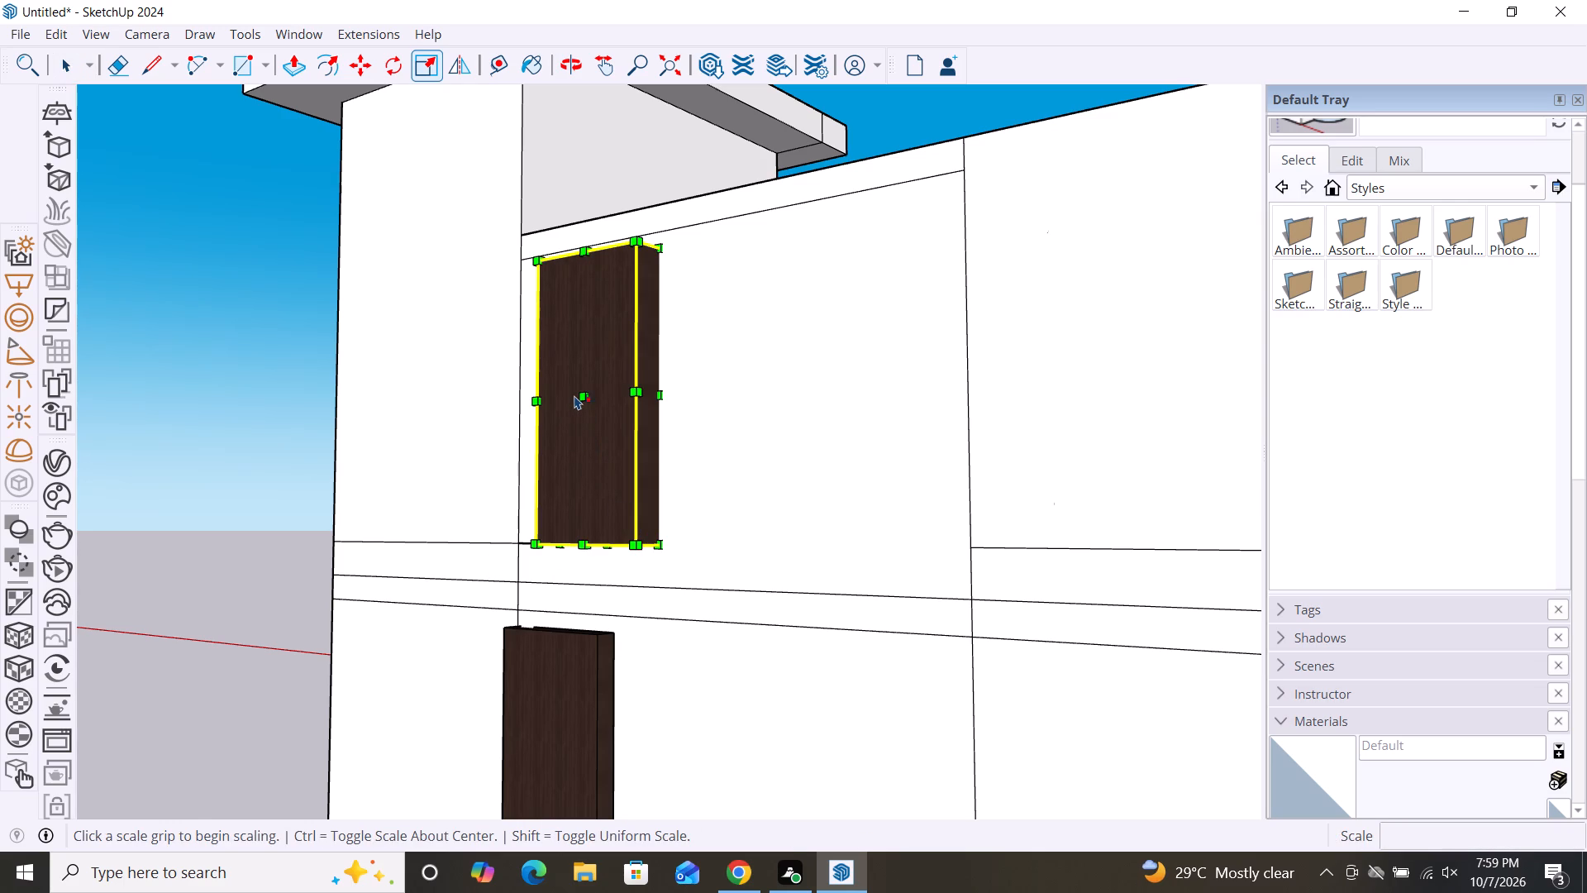
pyautogui.click(574, 395)
pyautogui.click(590, 397)
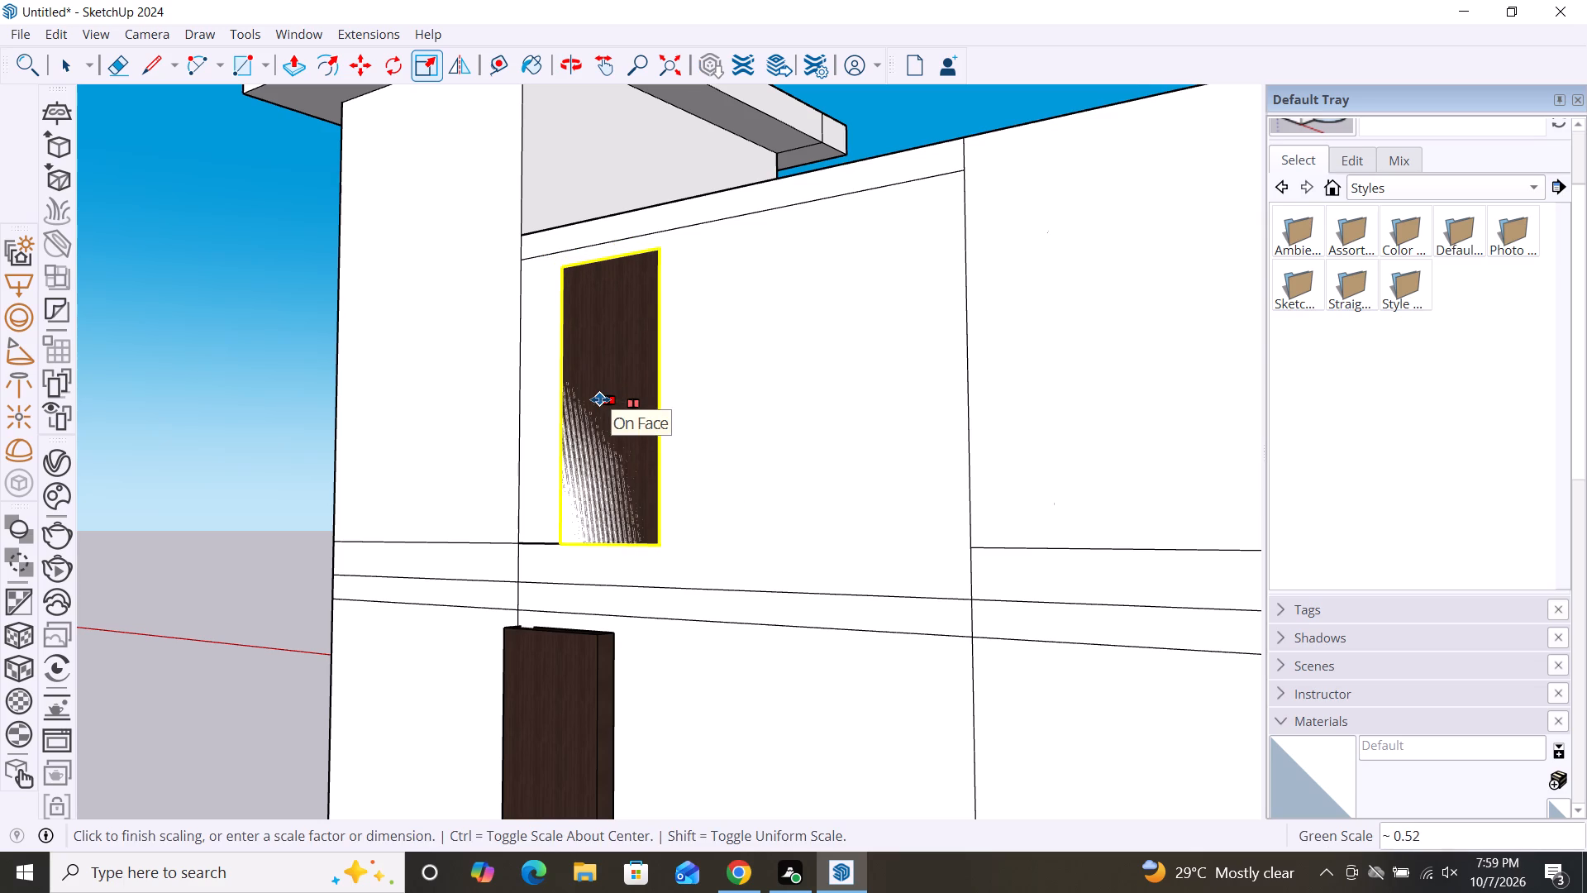
pyautogui.click(600, 399)
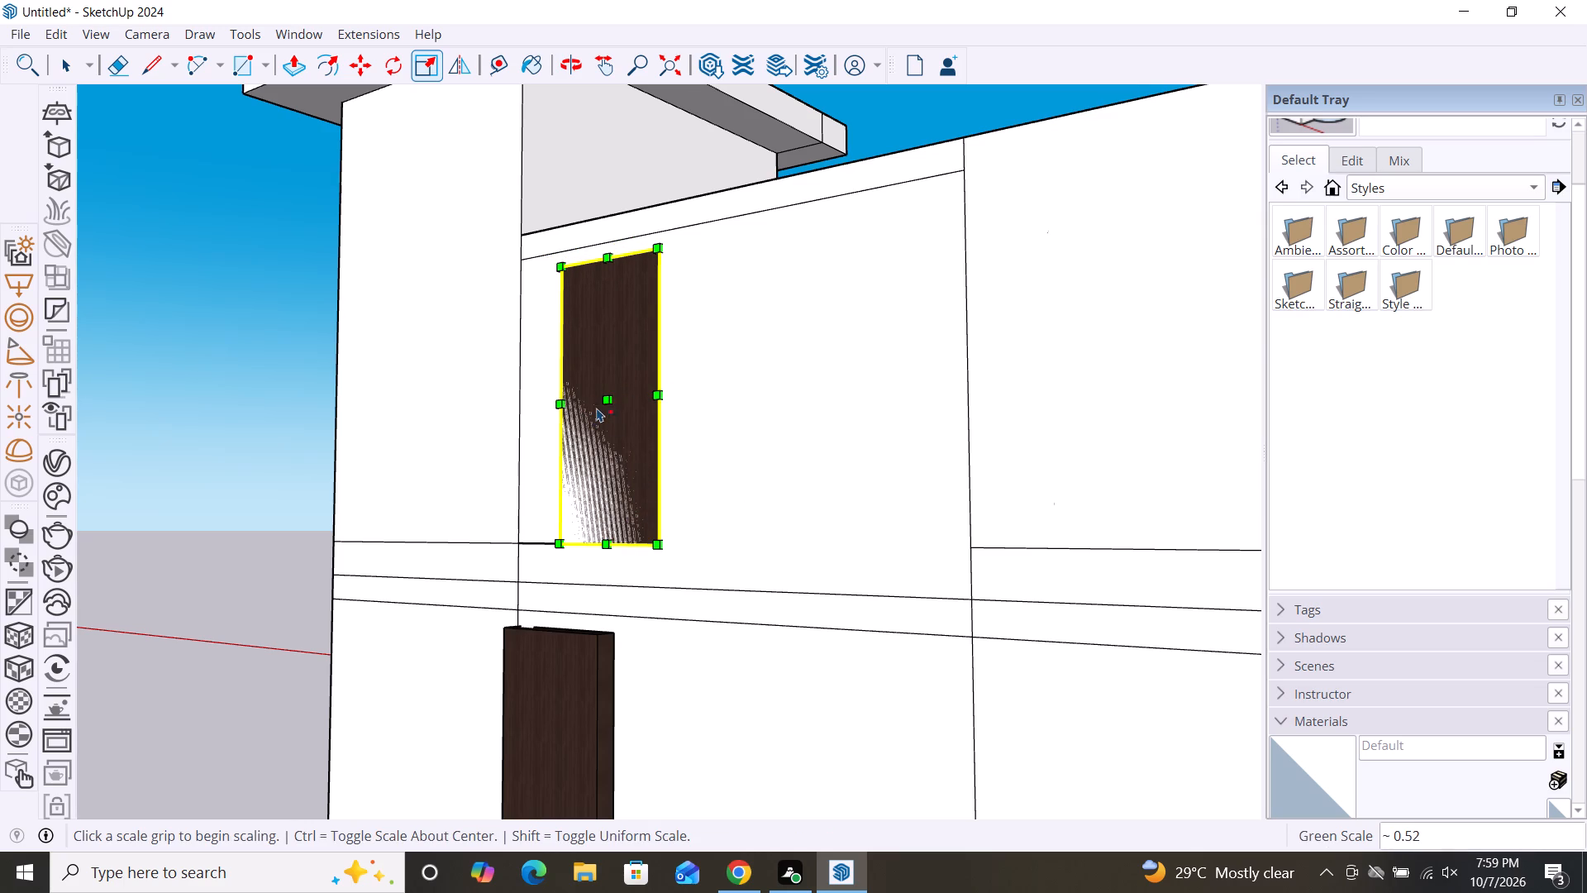
pyautogui.click(608, 399)
pyautogui.click(588, 399)
pyautogui.press('Escape')
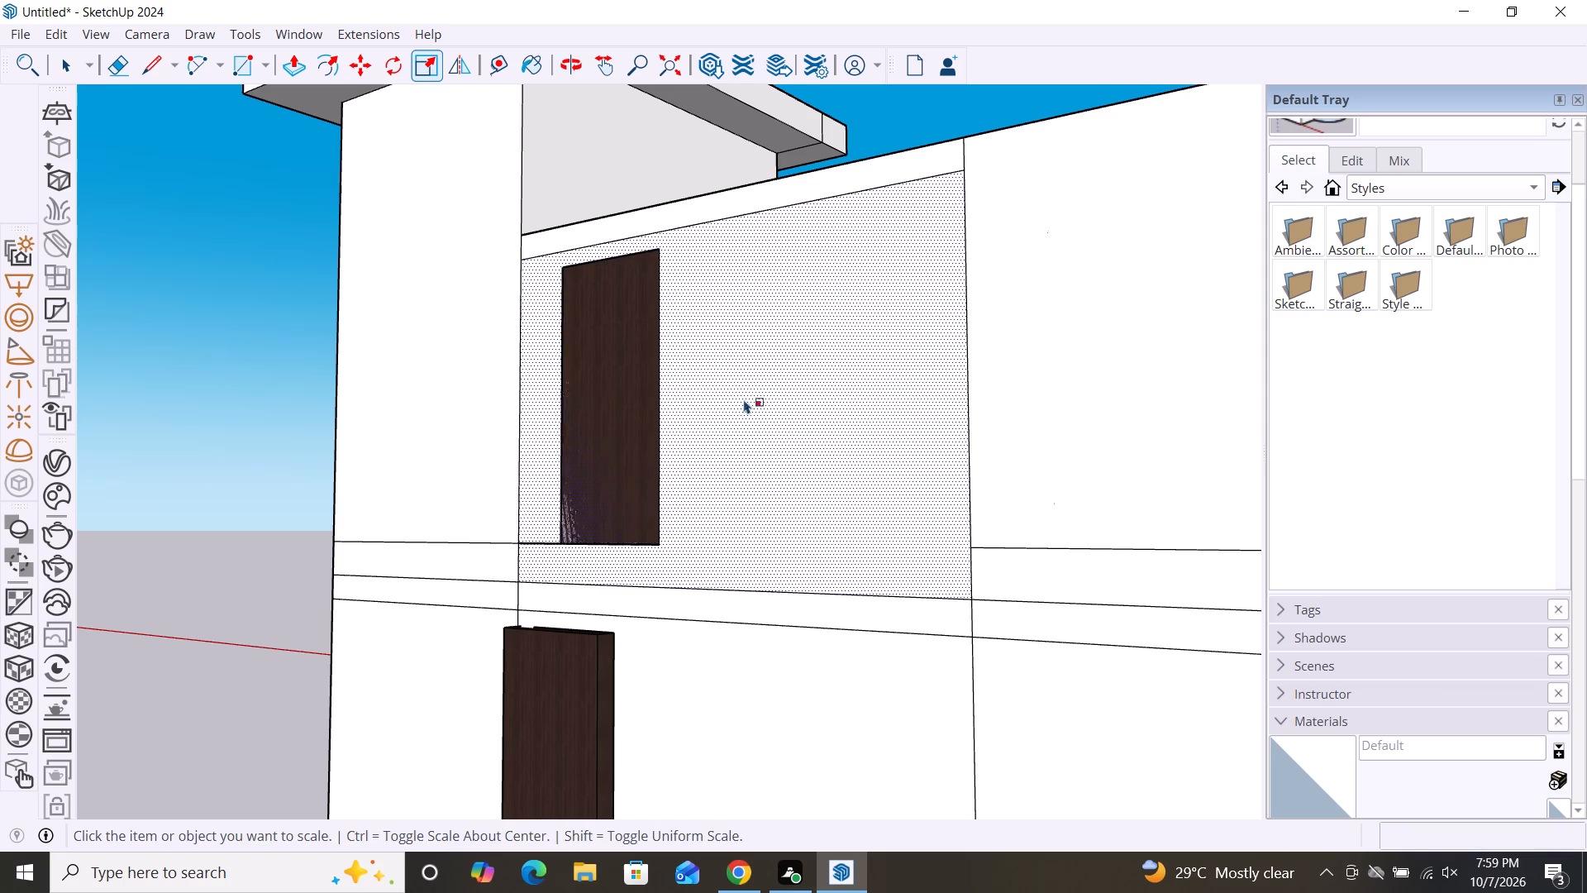
# Scale down the ground-floor door's depth from its rear-face centre grip to the house's back wall.
pyautogui.scroll(-8, 743, 406)
pyautogui.press('space')
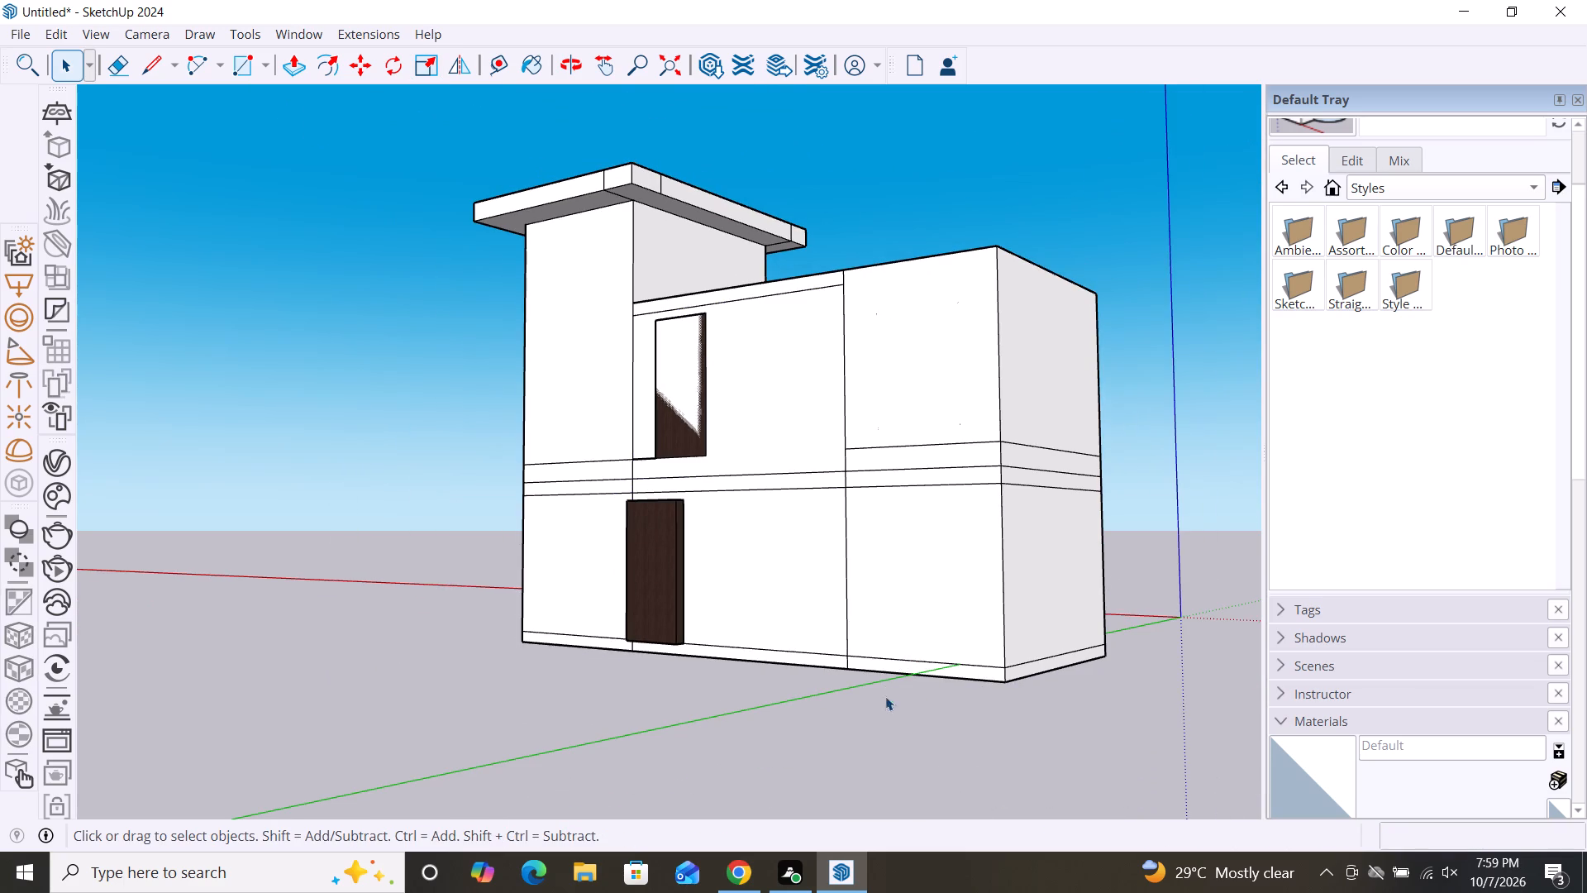
pyautogui.click(656, 595)
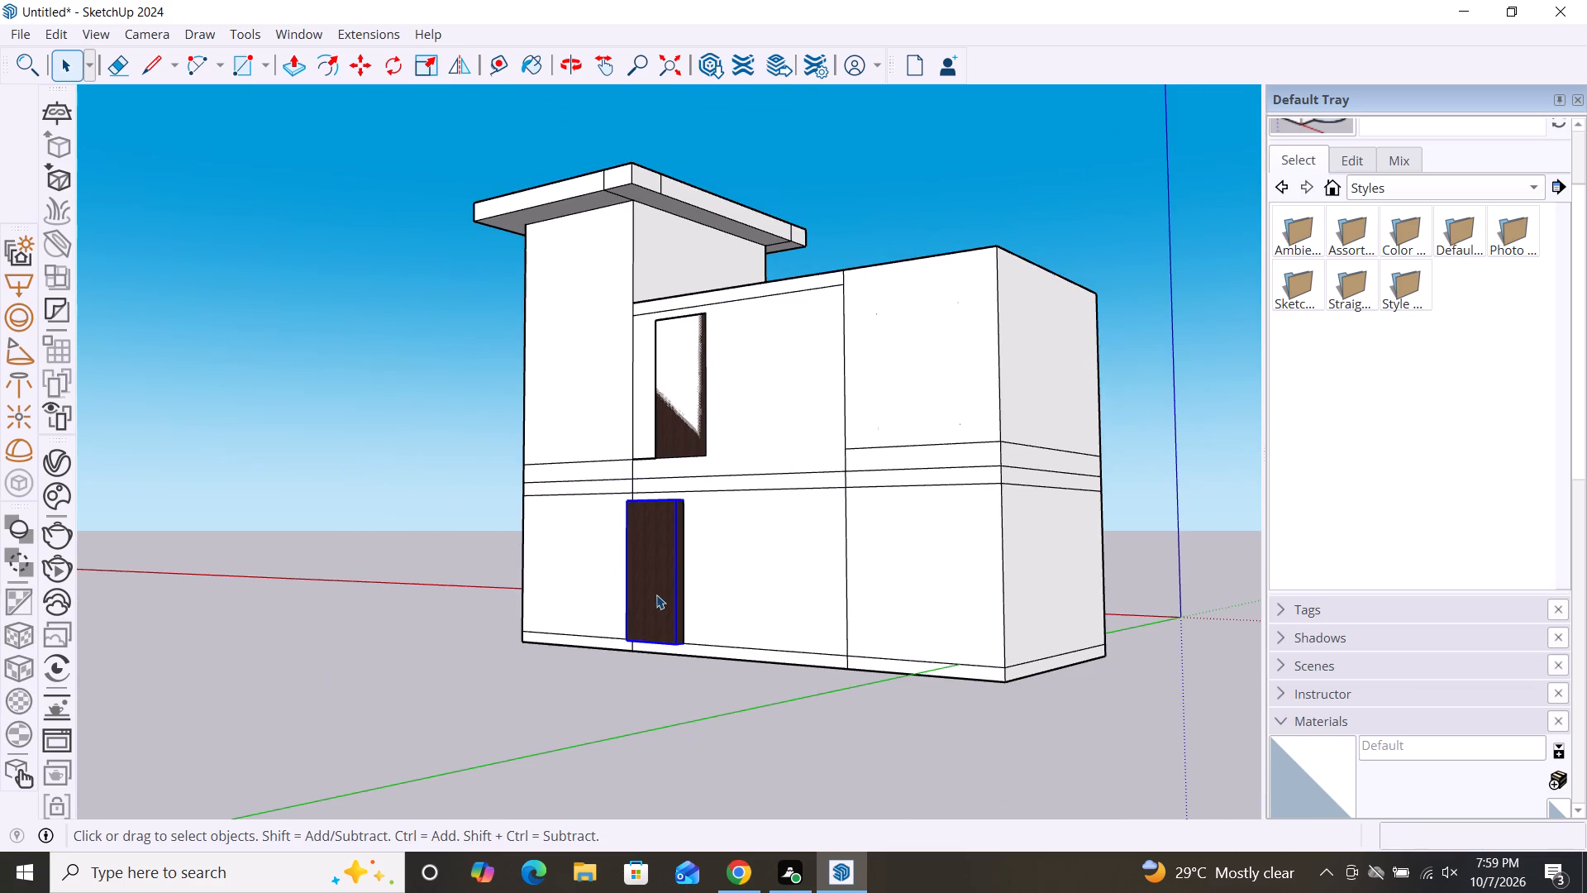
pyautogui.press('s')
pyautogui.click(646, 572)
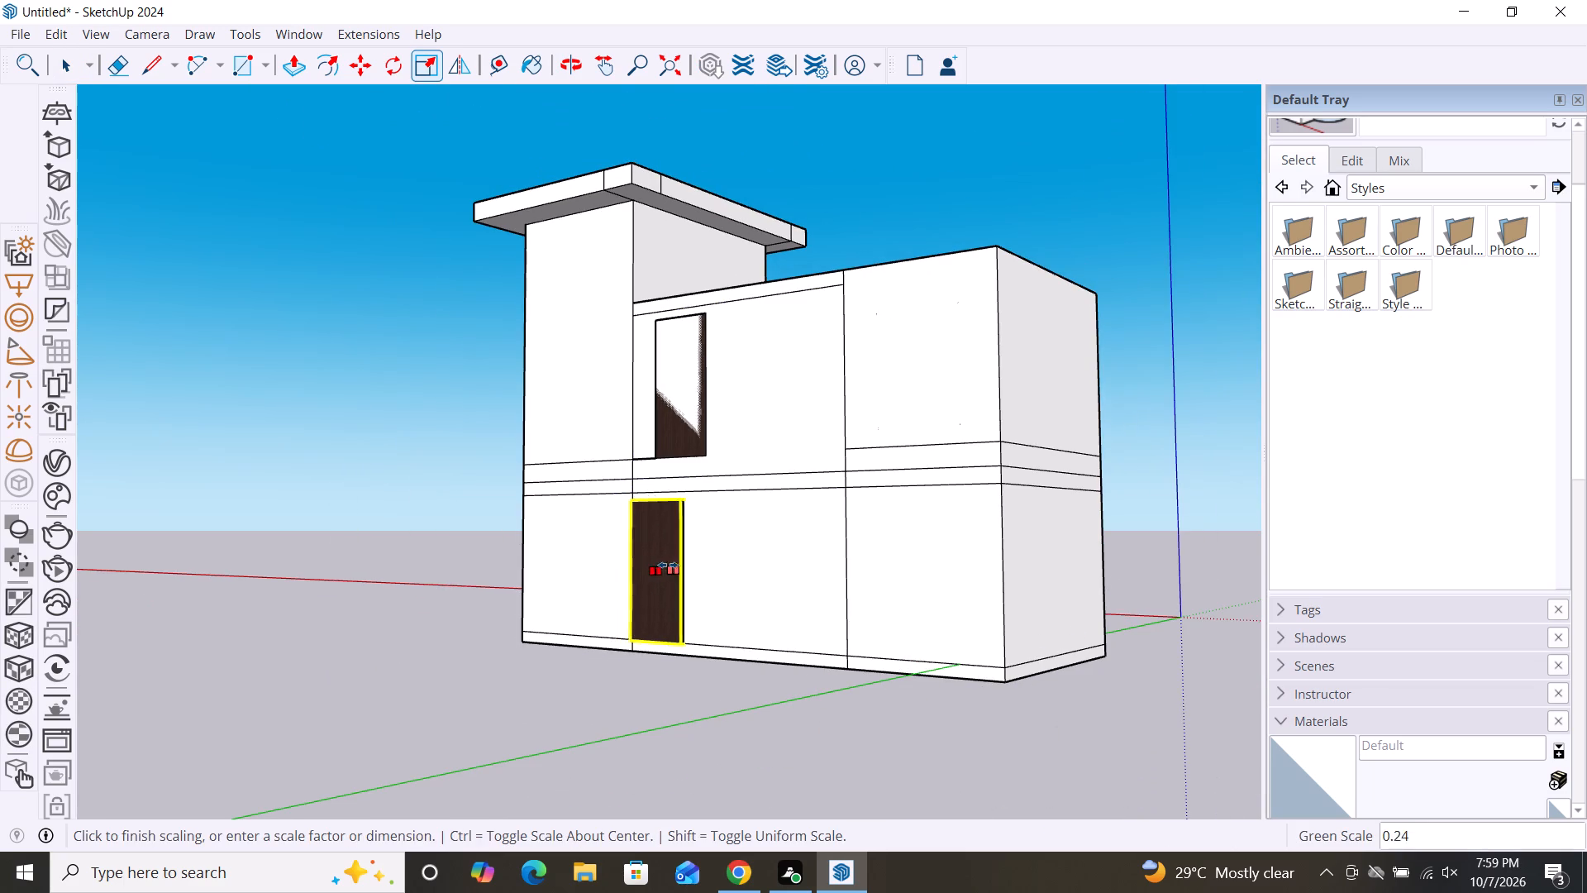
pyautogui.scroll(3, 659, 566)
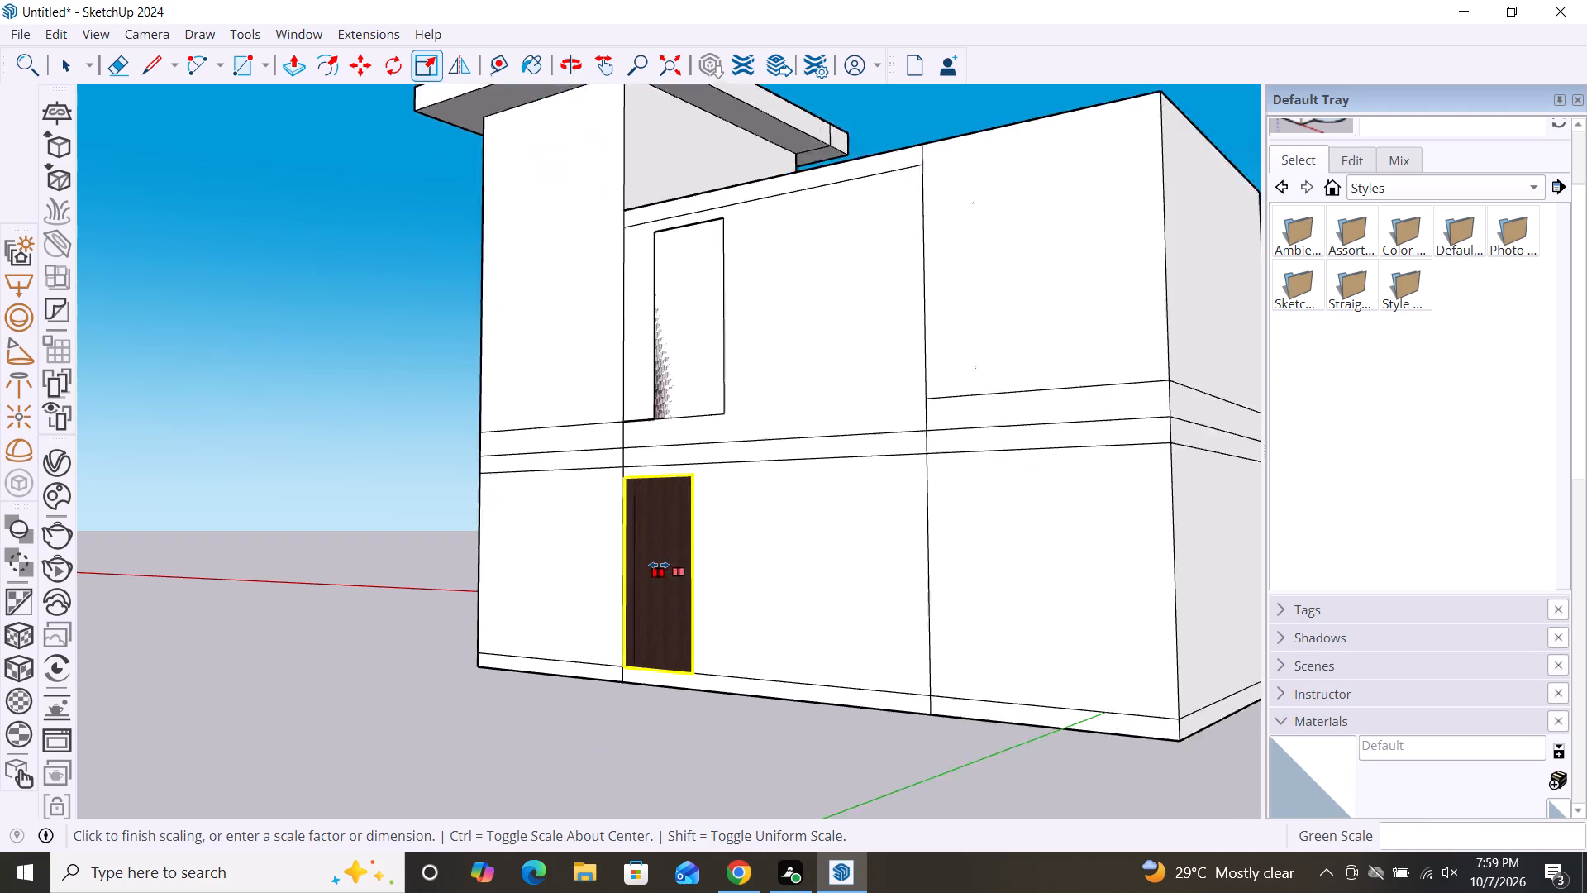
pyautogui.scroll(8, 659, 565)
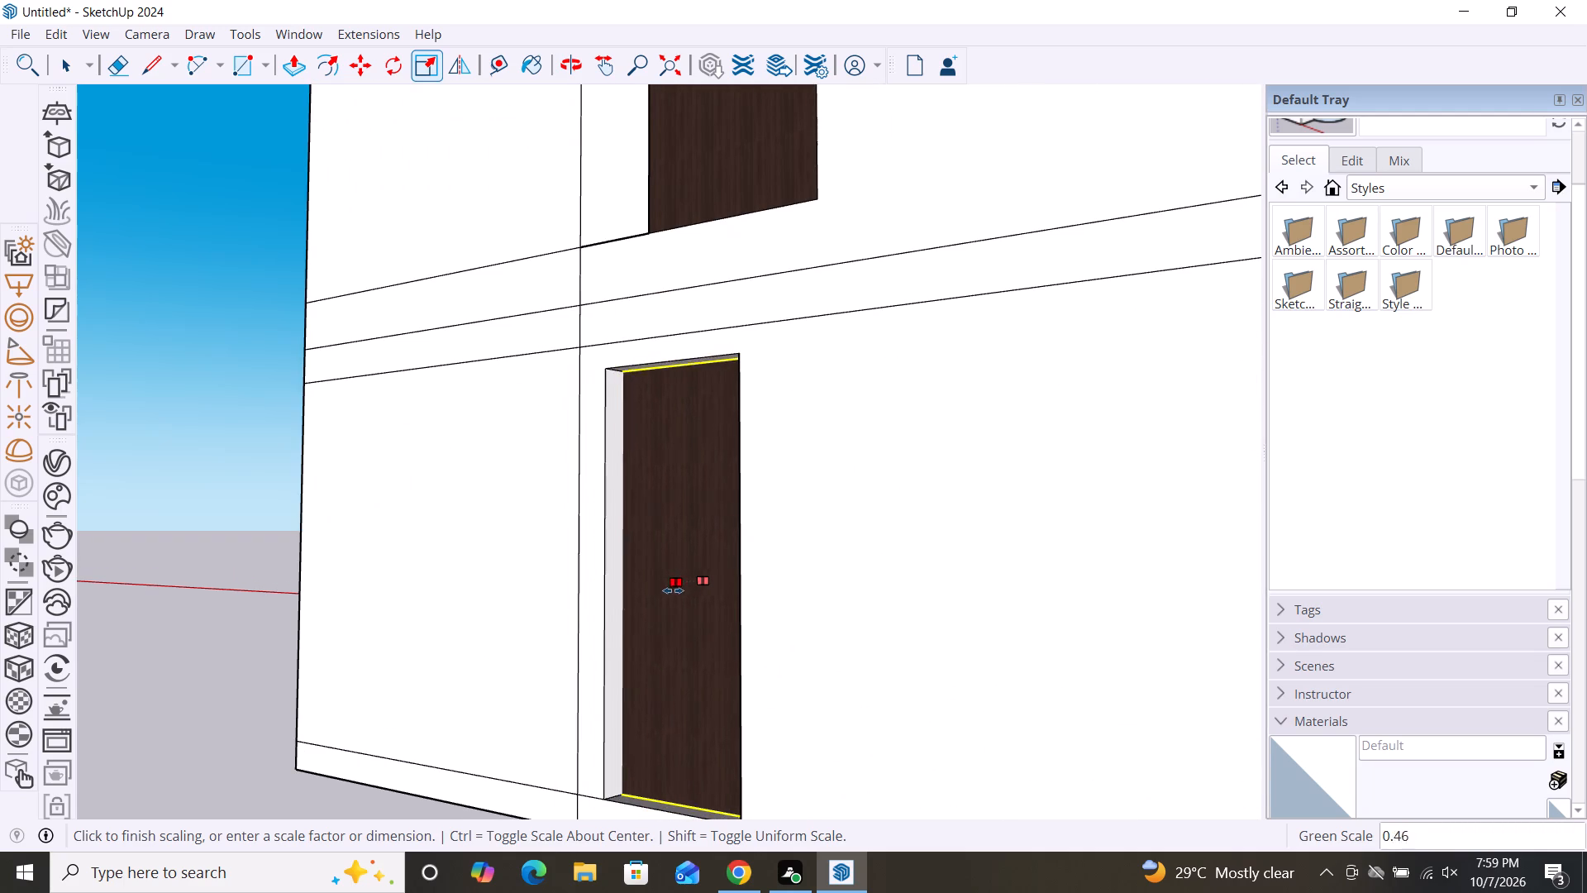
pyautogui.click(660, 601)
# Scale the upper-floor door's depth by about 1.19 from its rear-face centre grip so it projects slightly beyond the back wall.
pyautogui.scroll(-2, 791, 564)
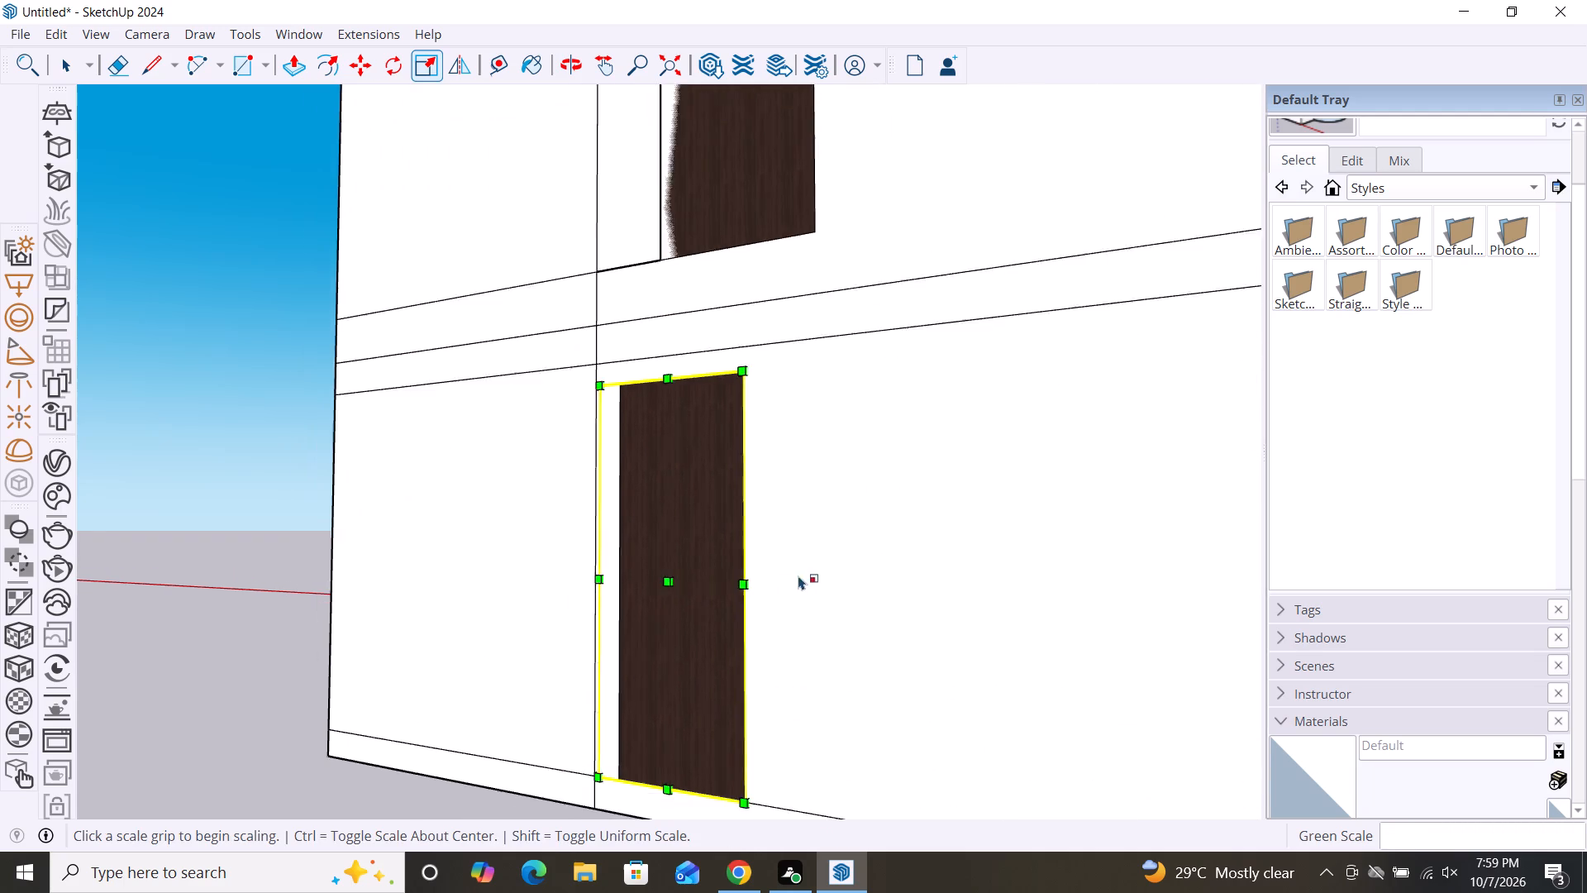
pyautogui.scroll(-8, 798, 575)
pyautogui.click(822, 392)
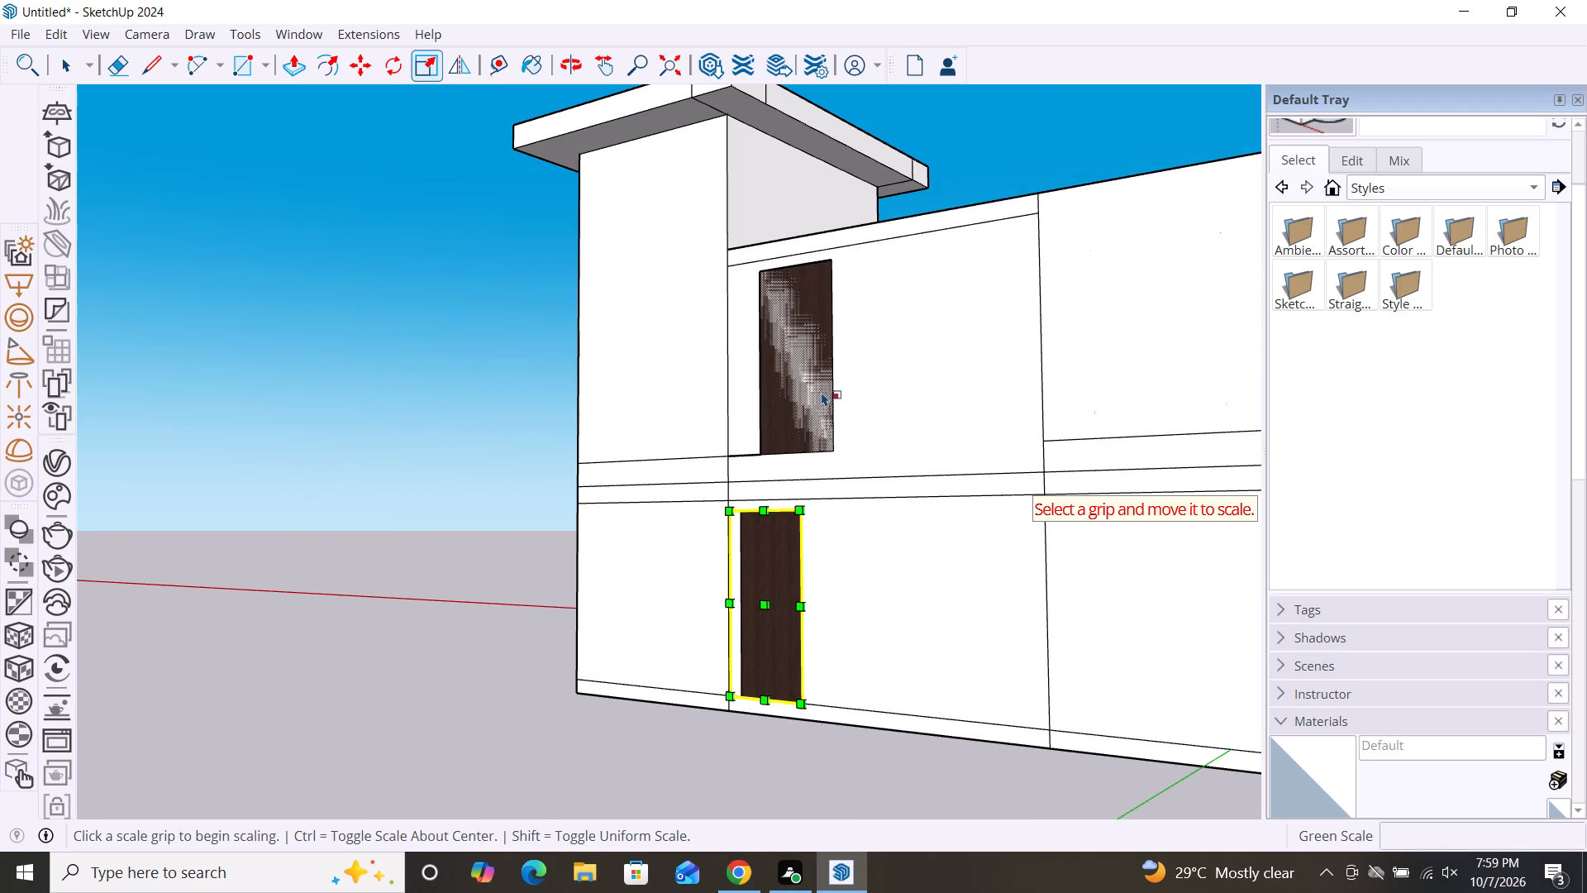
pyautogui.scroll(5, 814, 335)
pyautogui.press('space')
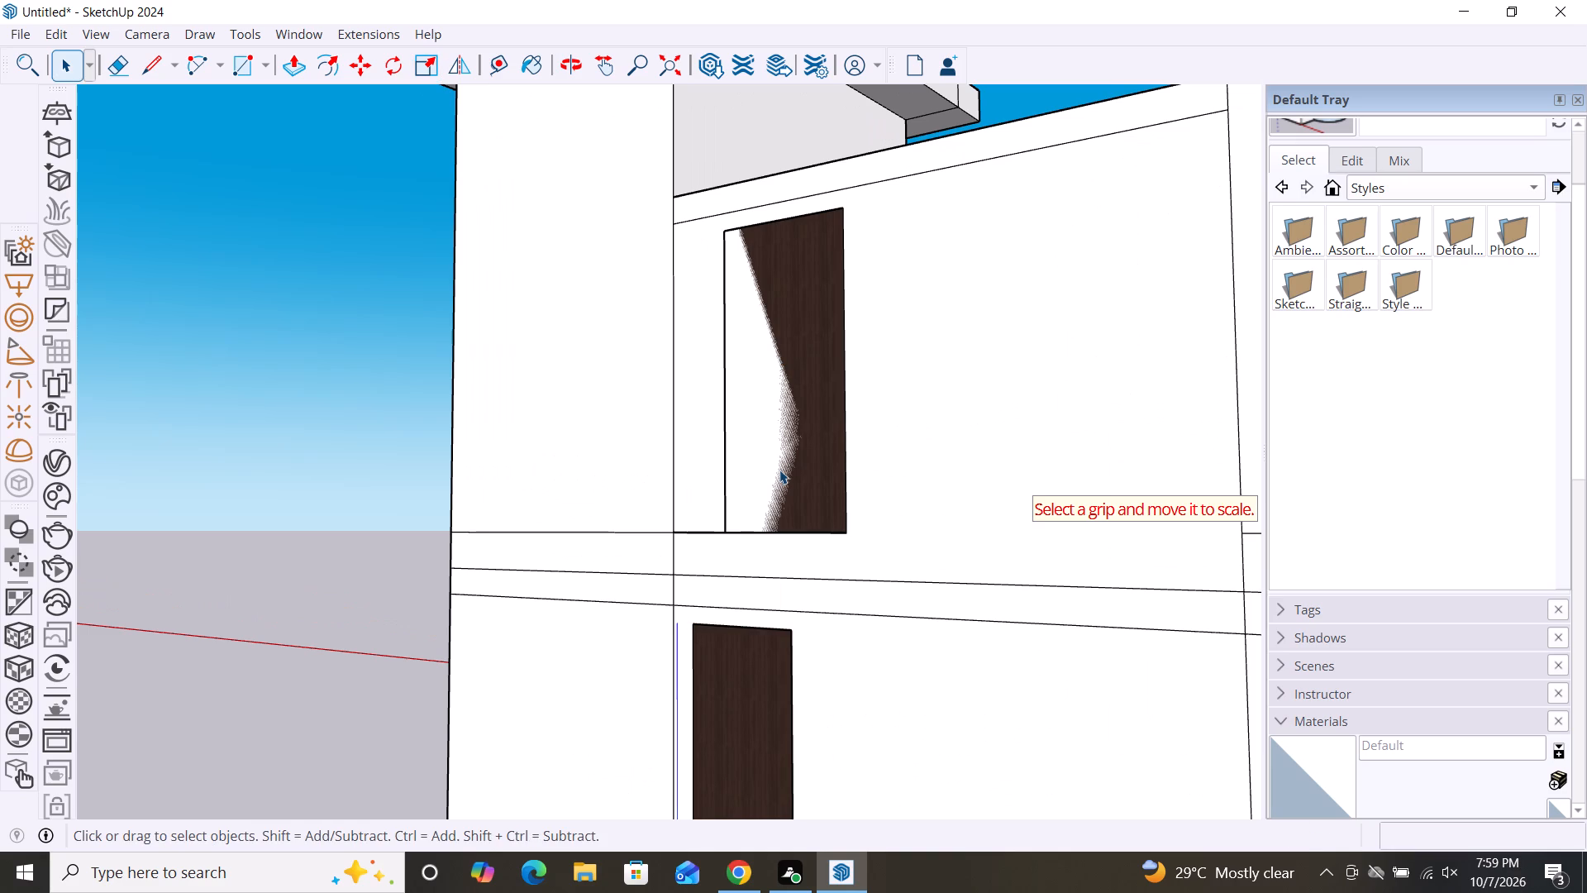
pyautogui.click(793, 462)
pyautogui.press('s')
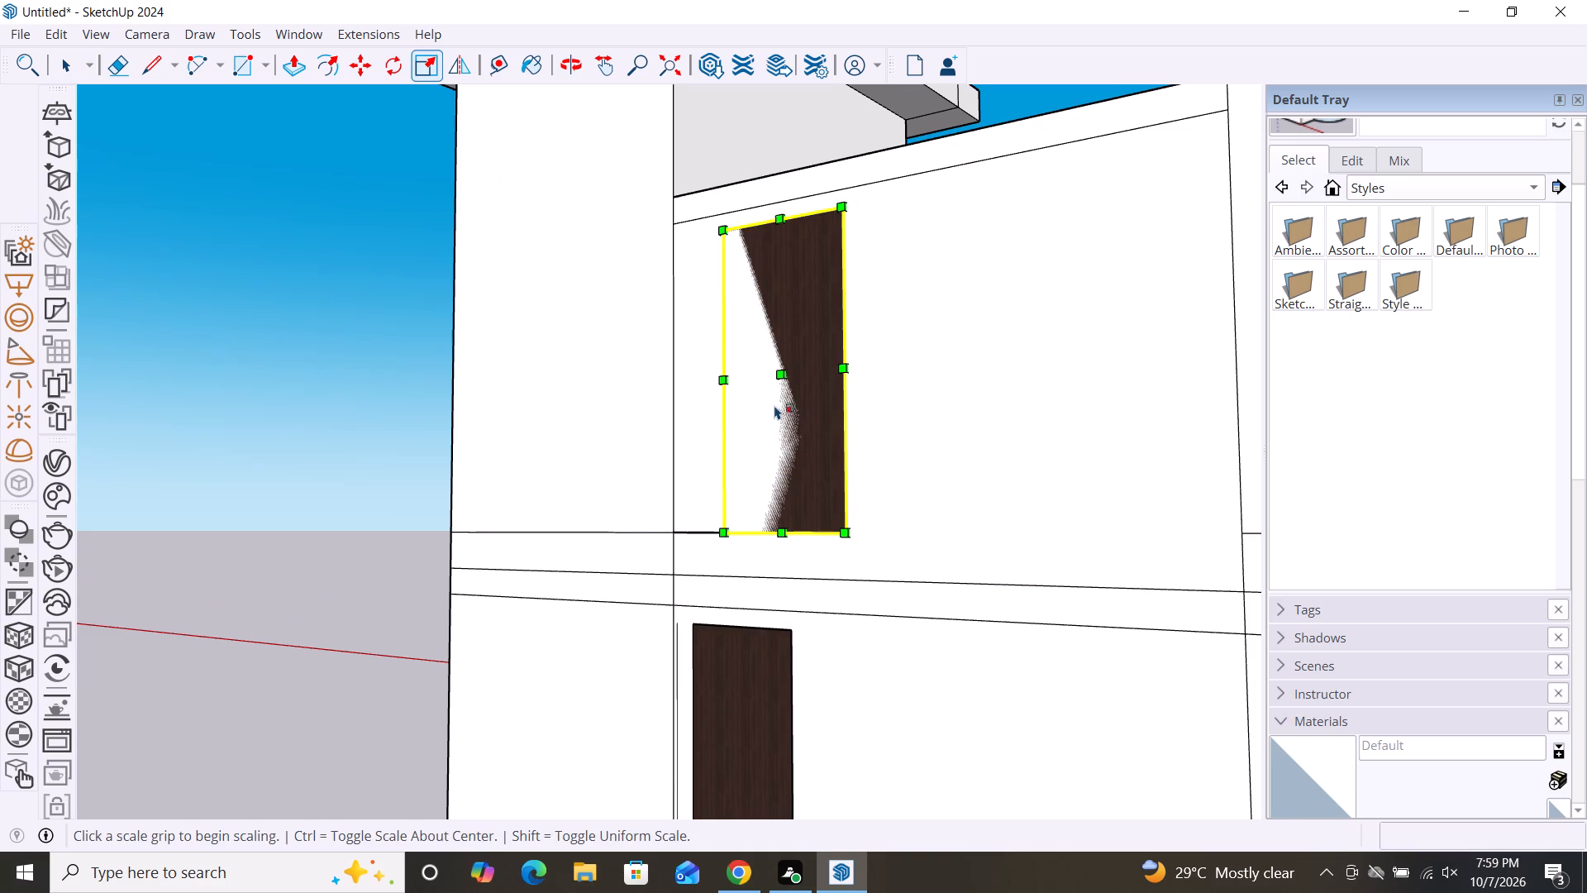
pyautogui.click(783, 375)
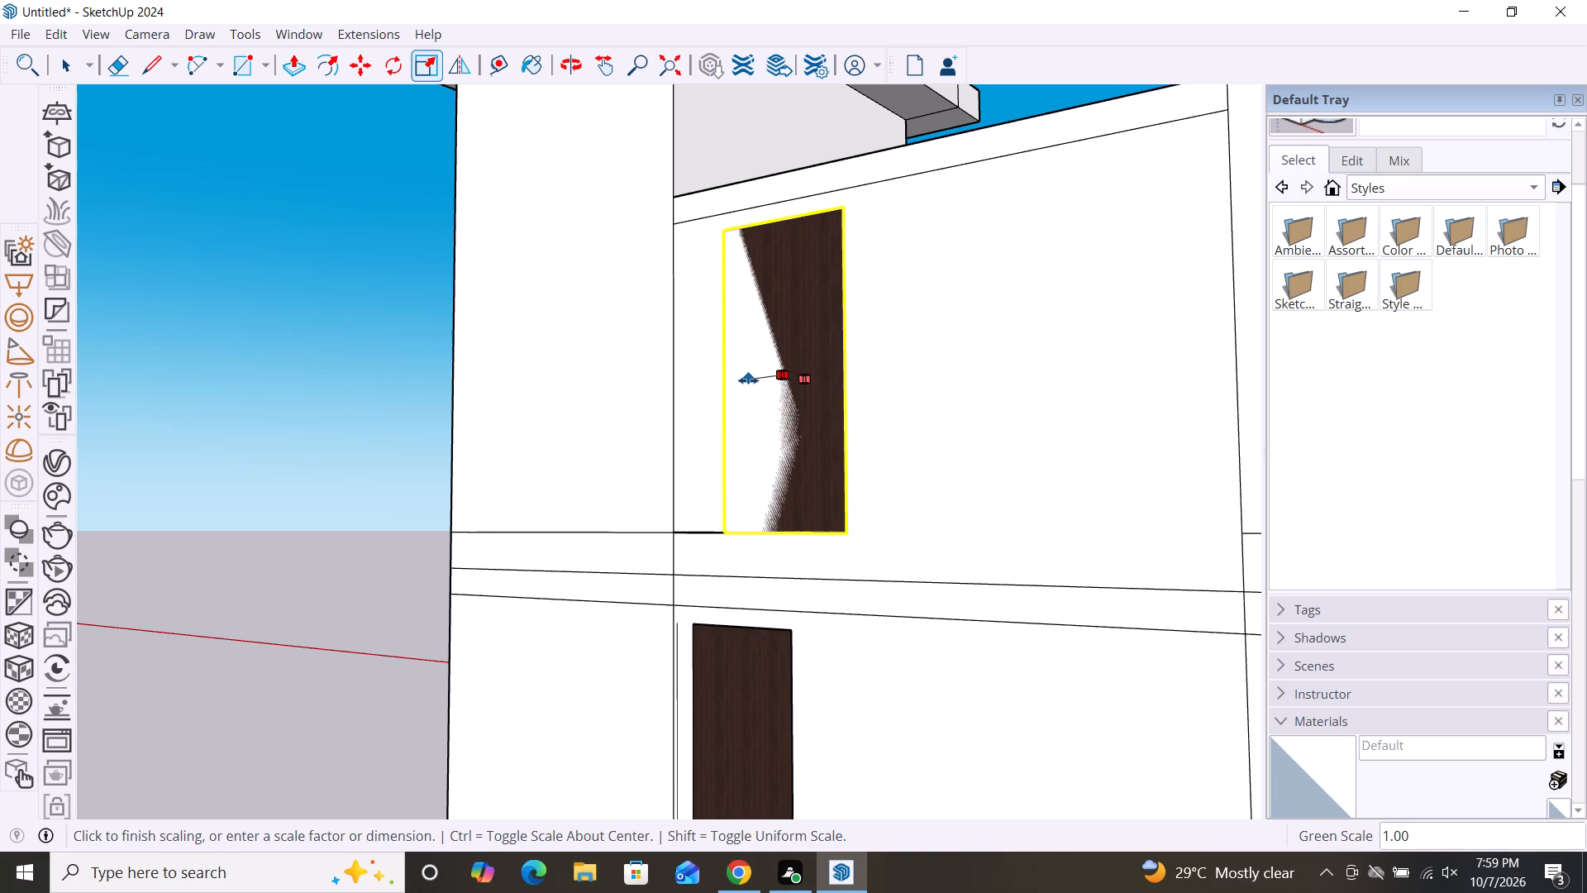
pyautogui.scroll(5, 751, 380)
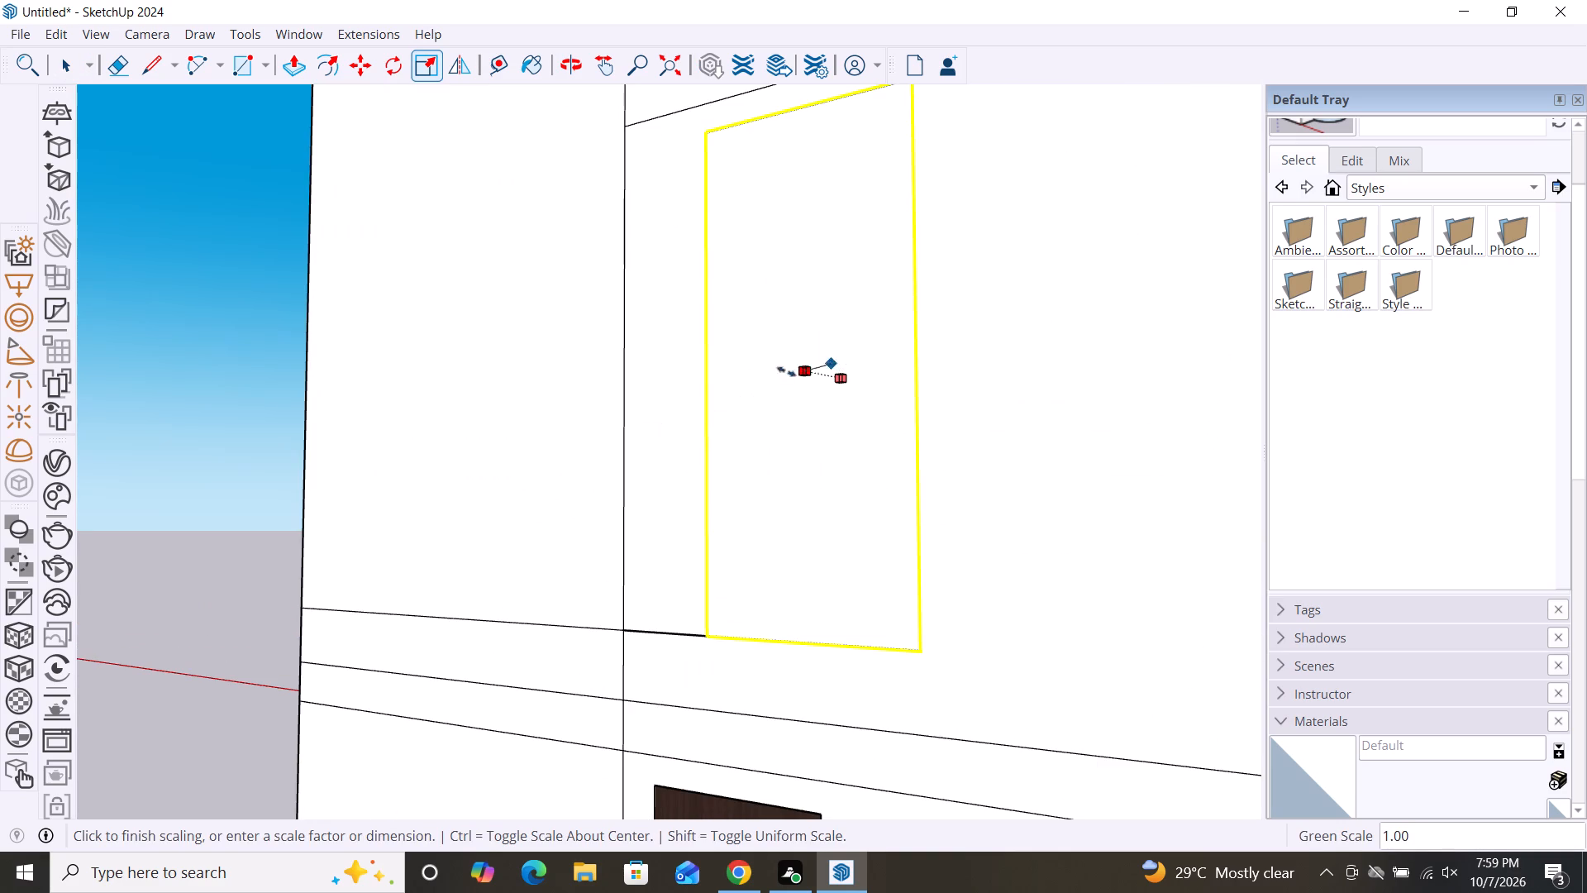
pyautogui.scroll(-10, 660, 336)
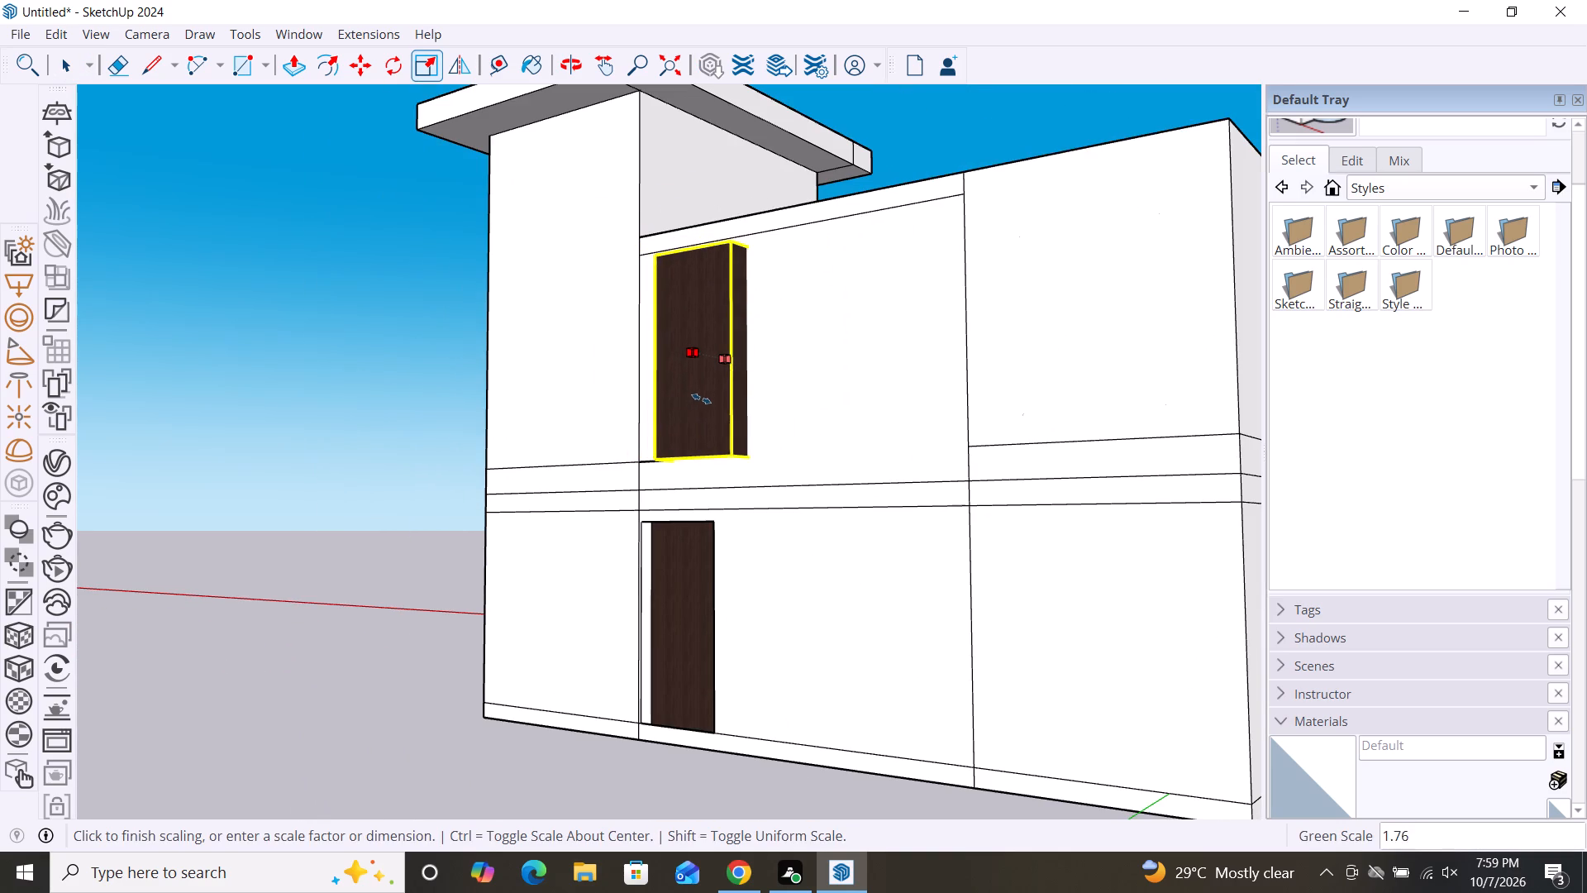
pyautogui.scroll(4, 679, 401)
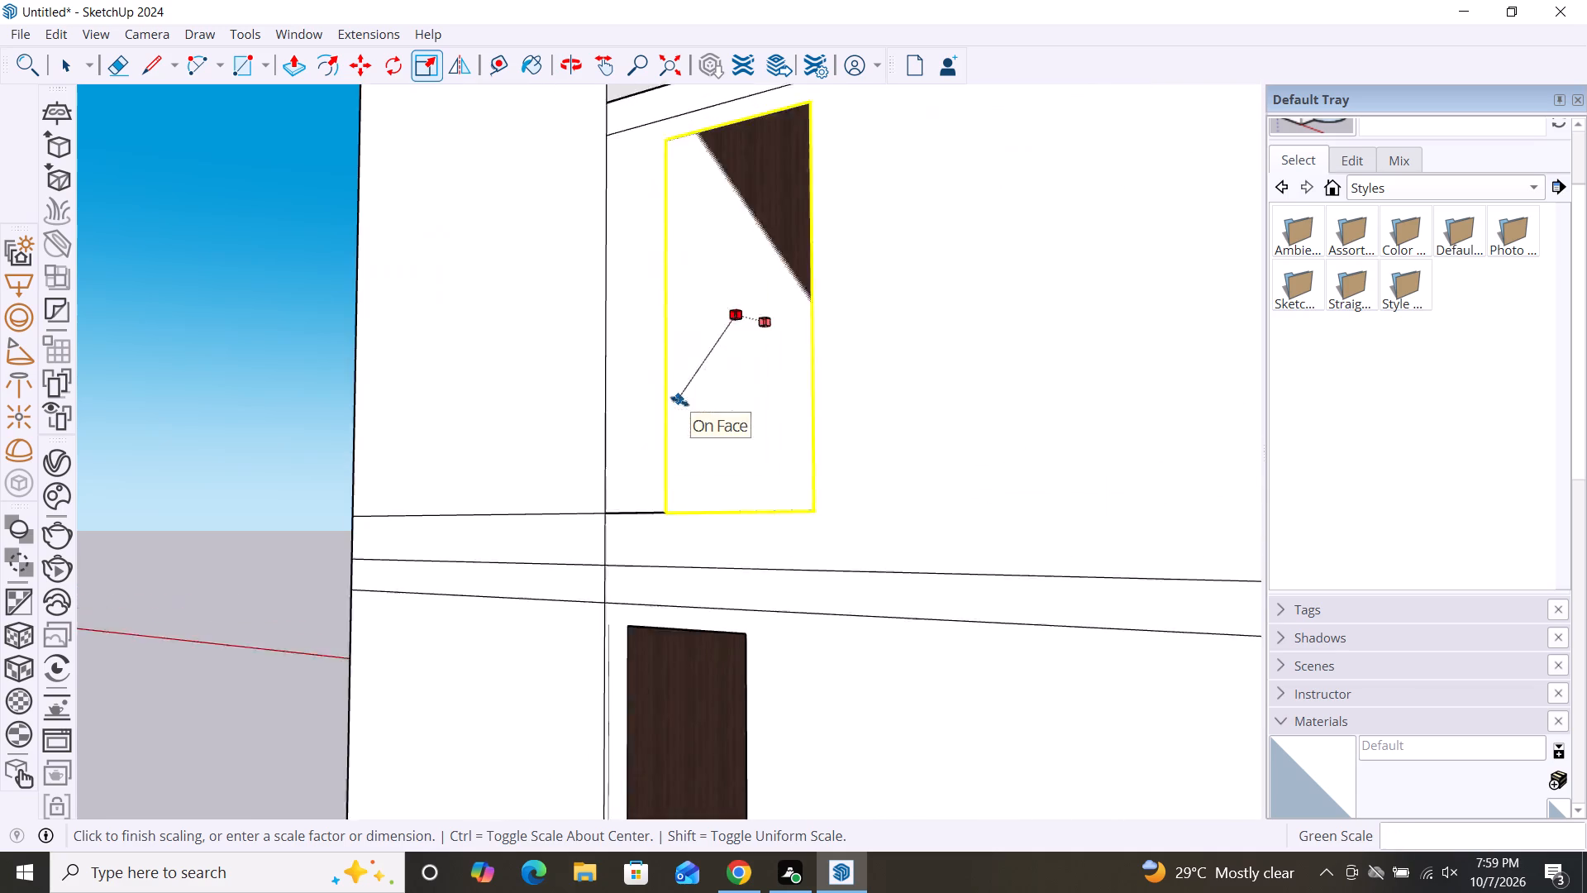
pyautogui.scroll(6, 679, 401)
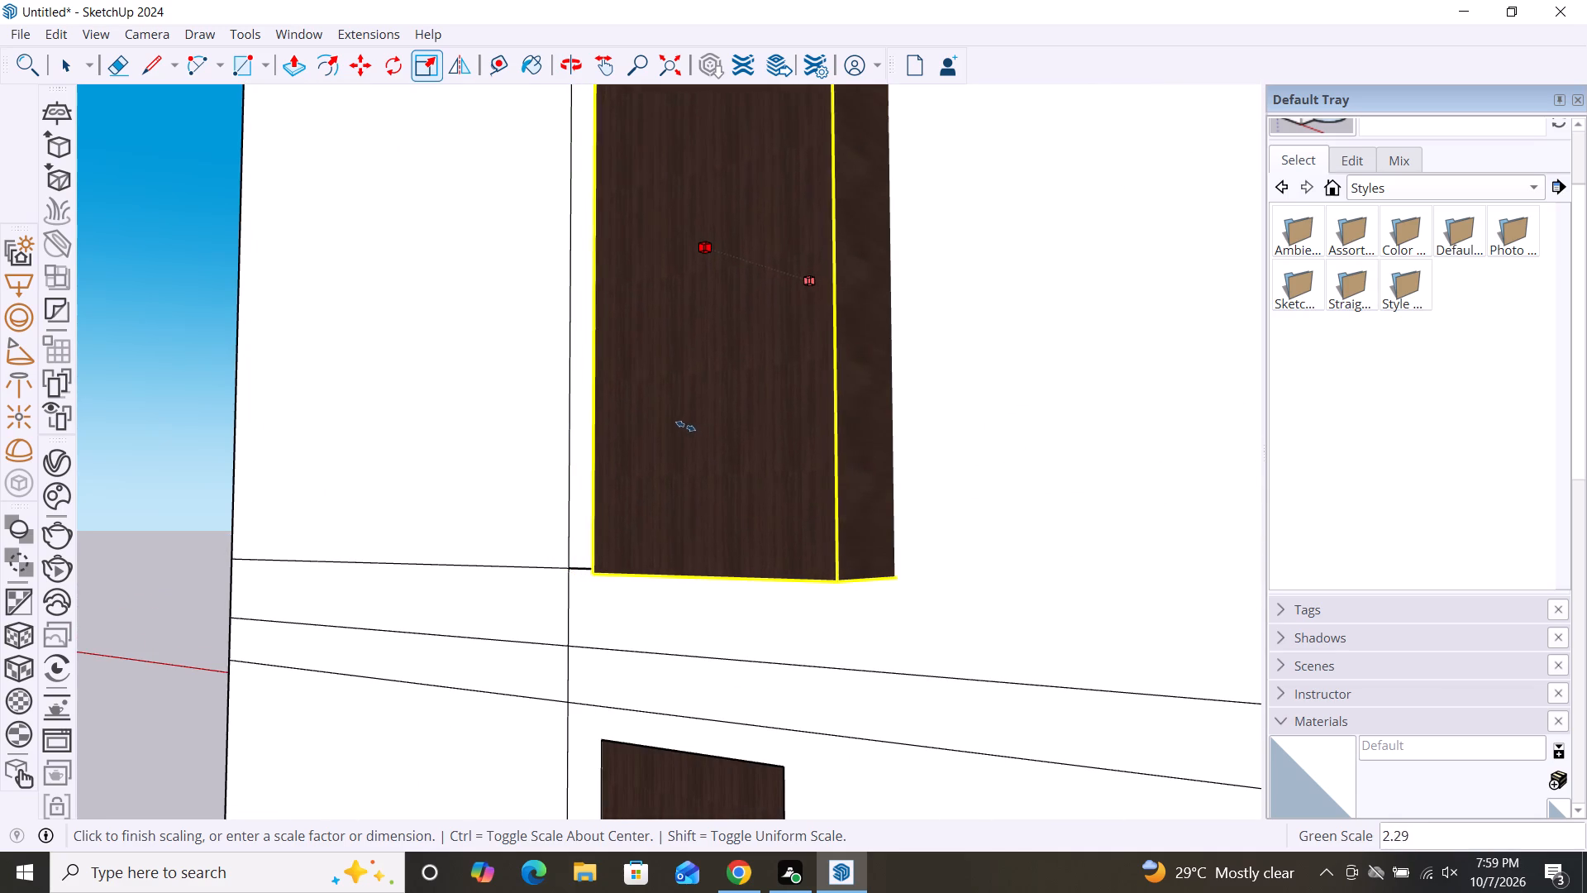
pyautogui.click(740, 432)
pyautogui.press('space')
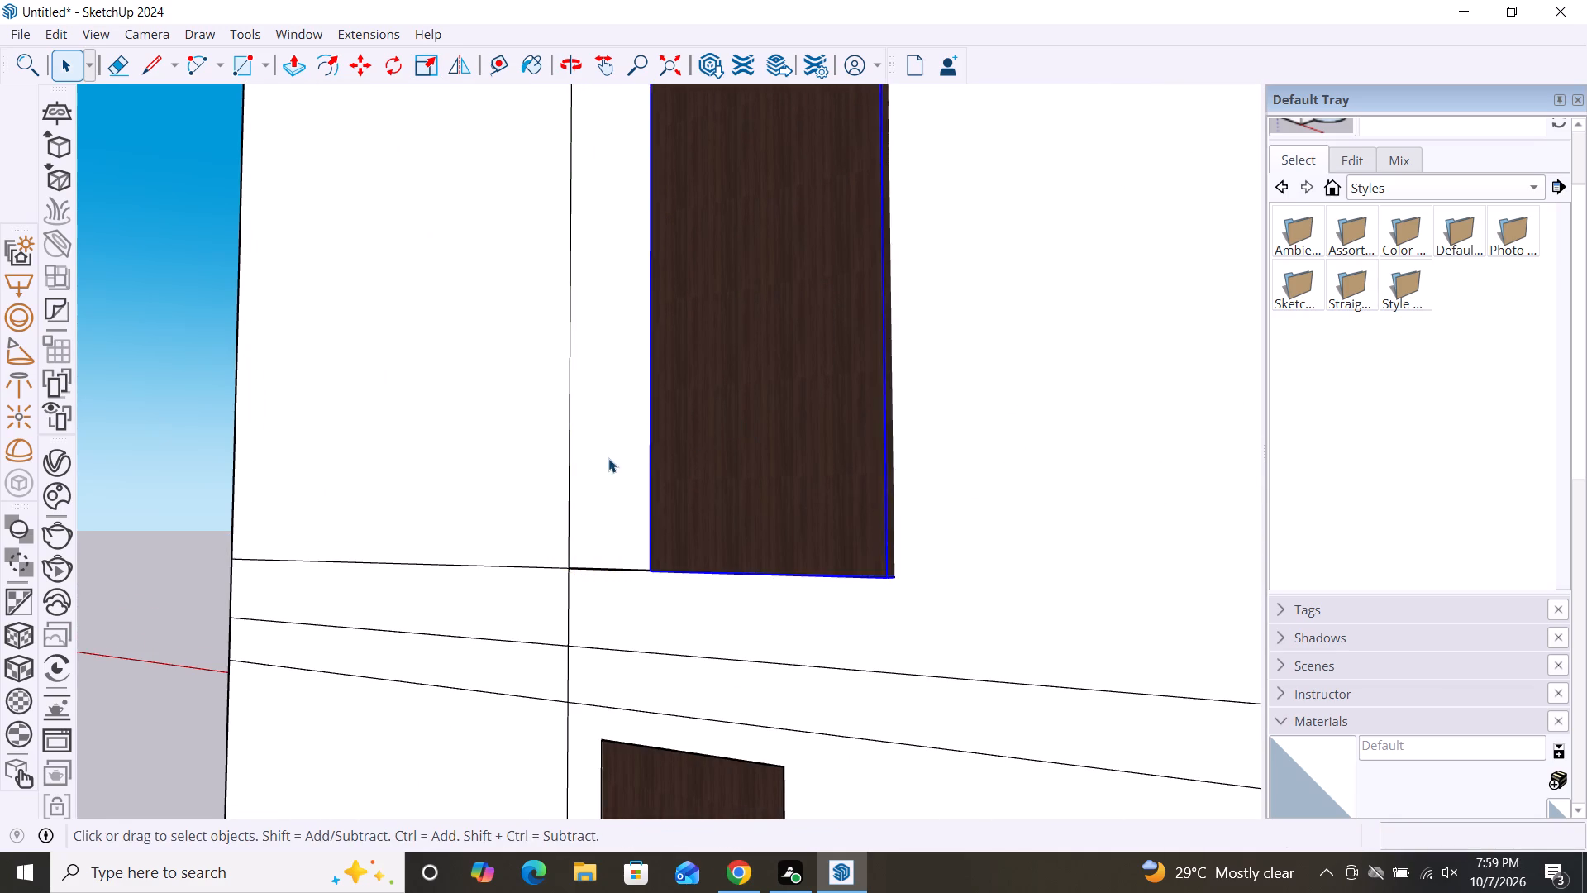
# Examine how the upper-floor and ground-floor doors fit within the front facade.
pyautogui.scroll(-16, 608, 458)
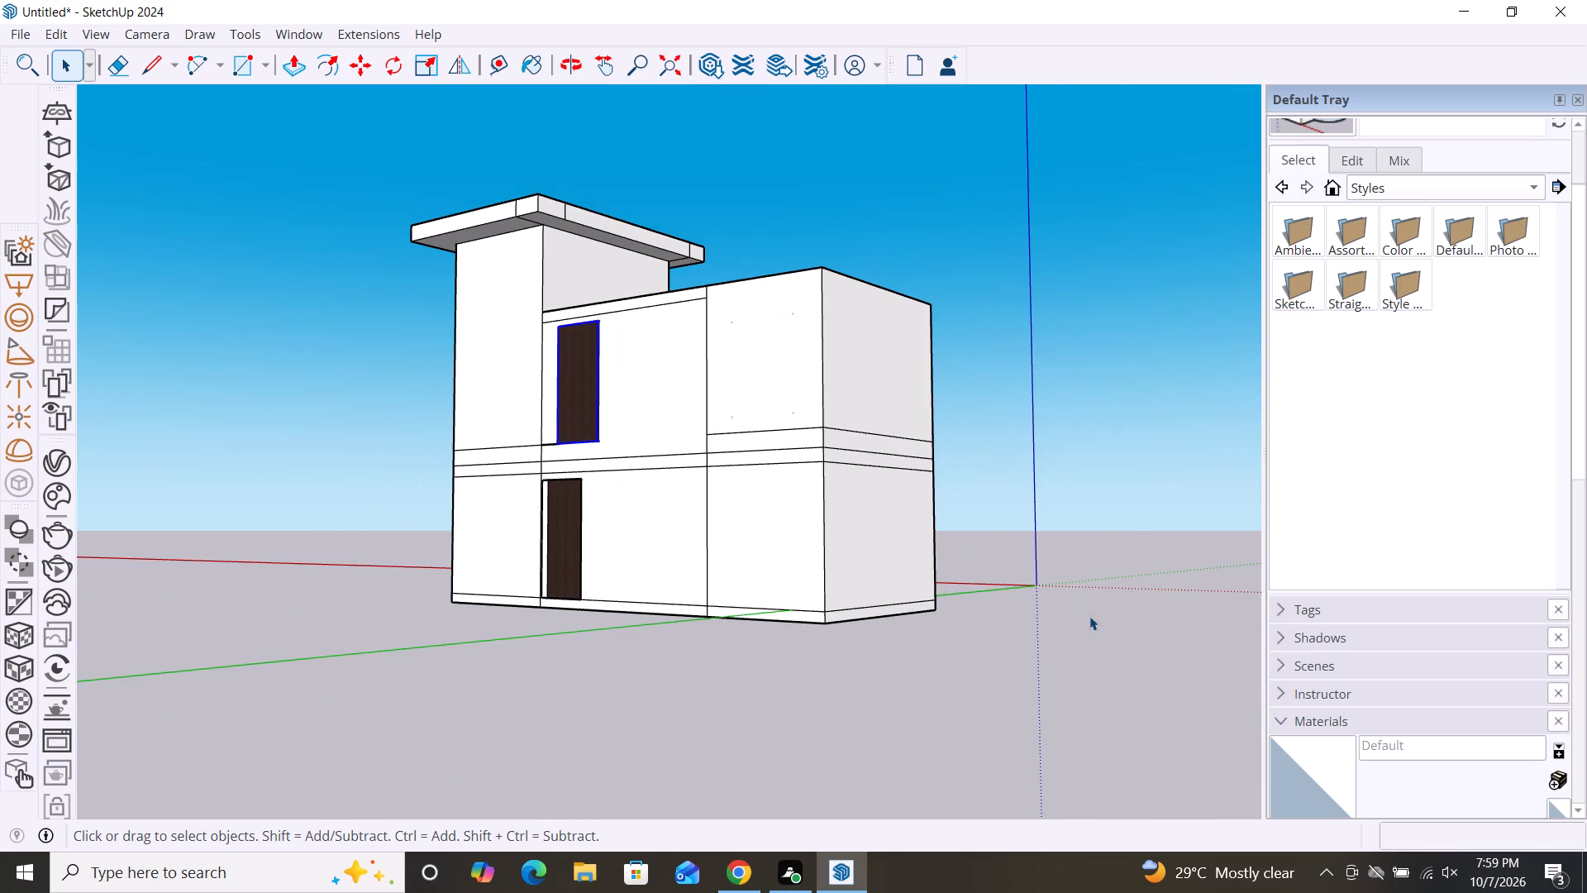
pyautogui.keyDown('alt'); pyautogui.moveTo(1089, 616); pyautogui.dragTo(297, 642, button='middle'); pyautogui.keyUp('alt')
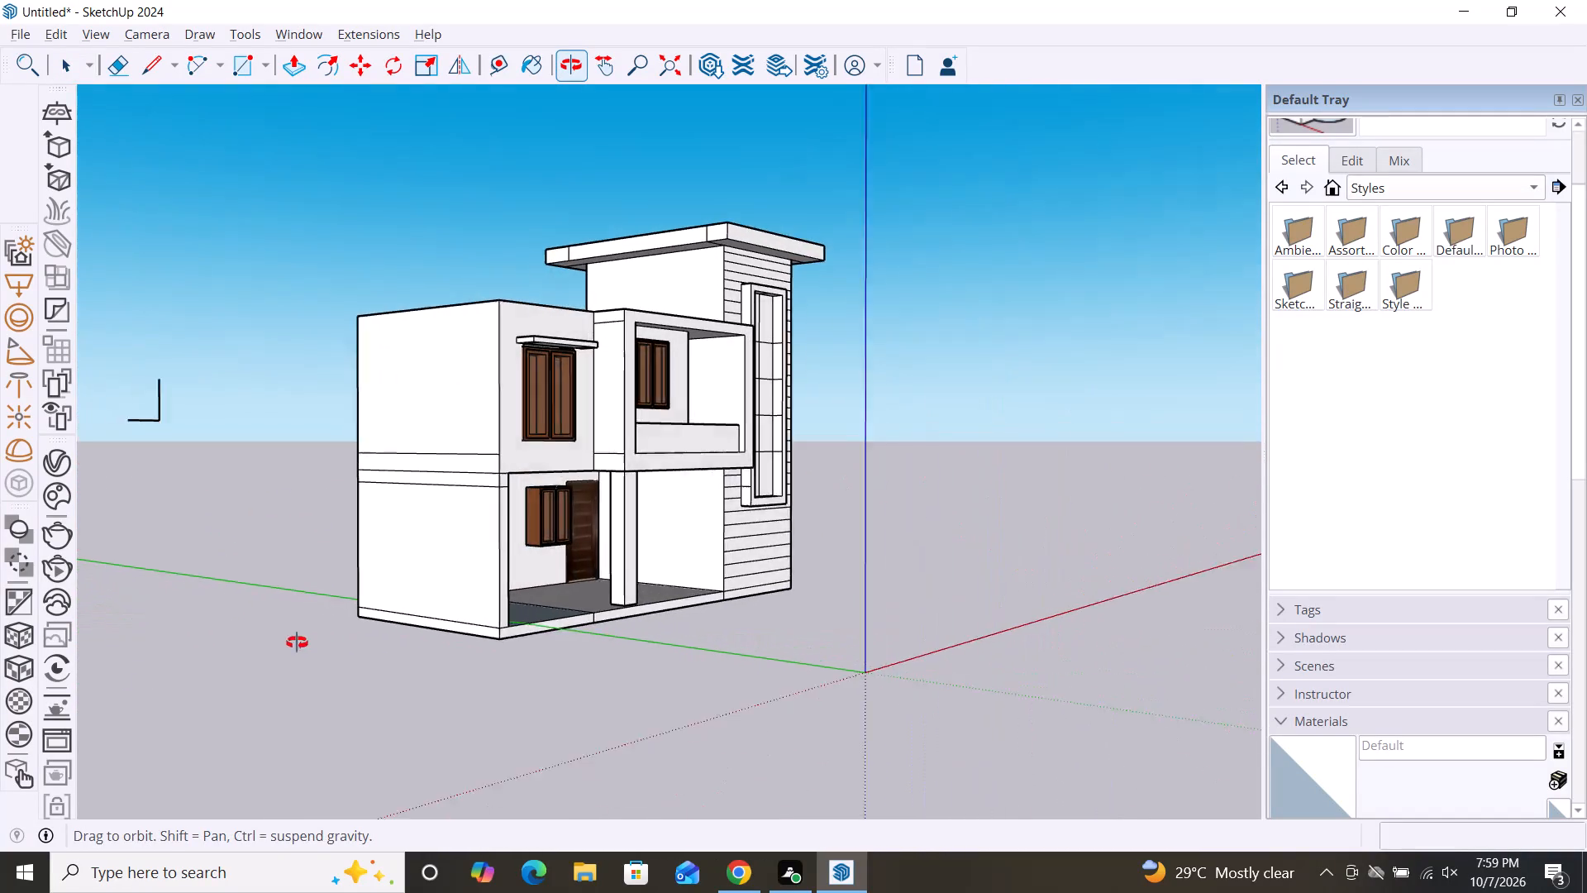
pyautogui.keyDown('alt'); pyautogui.moveTo(297, 642); pyautogui.dragTo(289, 641, button='middle'); pyautogui.keyUp('alt')
pyautogui.keyDown('alt'); pyautogui.moveTo(970, 613); pyautogui.dragTo(521, 653, button='middle'); pyautogui.keyUp('alt')
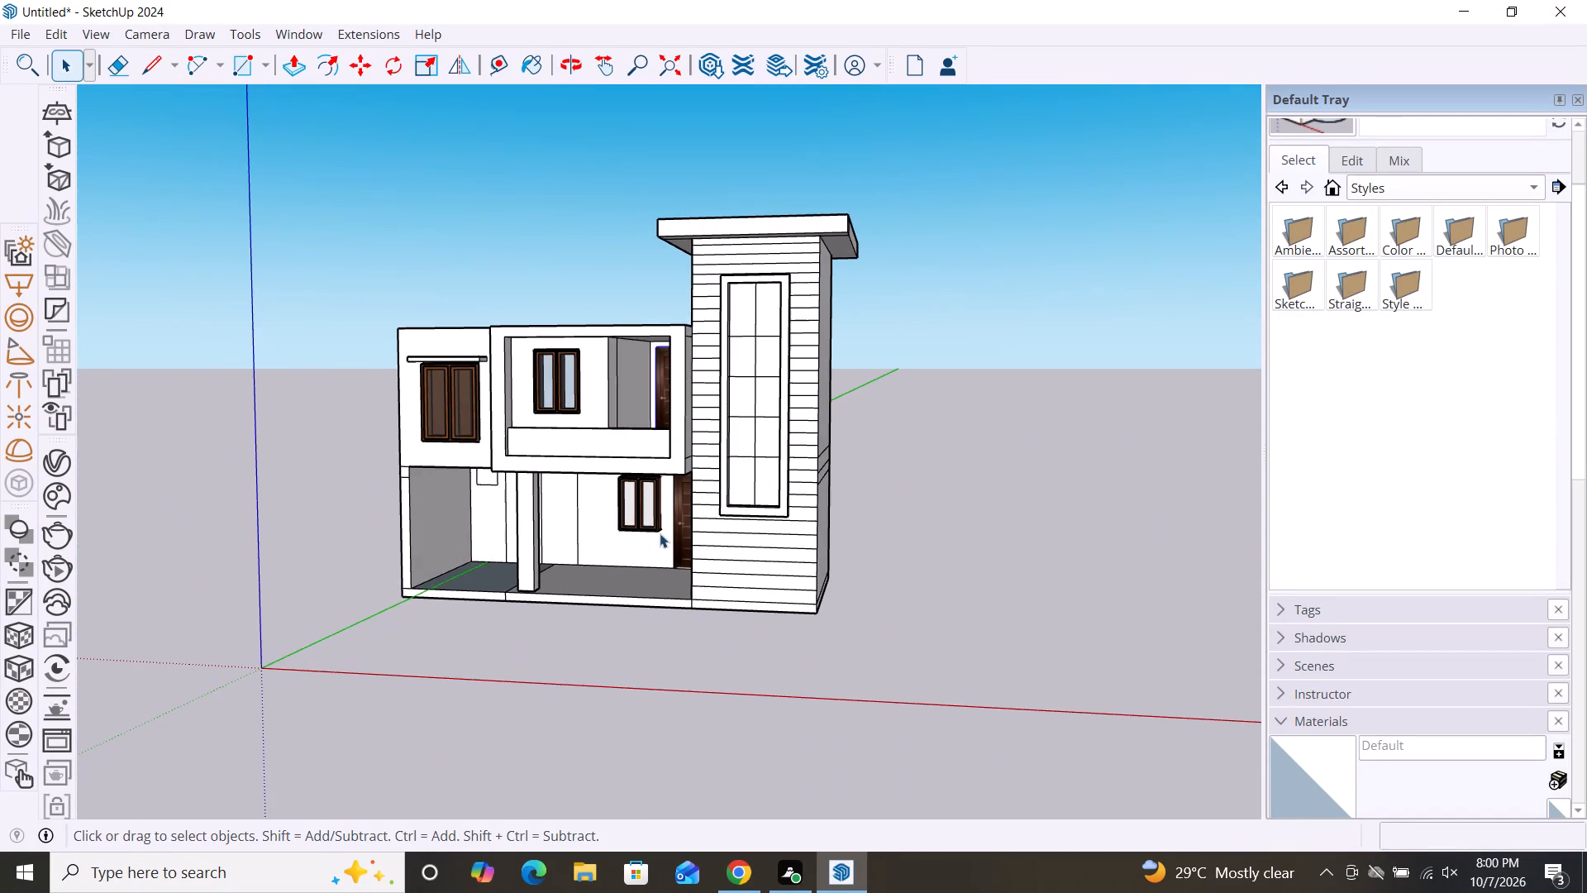
pyautogui.scroll(8, 665, 532)
pyautogui.moveTo(644, 185); pyautogui.dragTo(731, 313, button='middle')
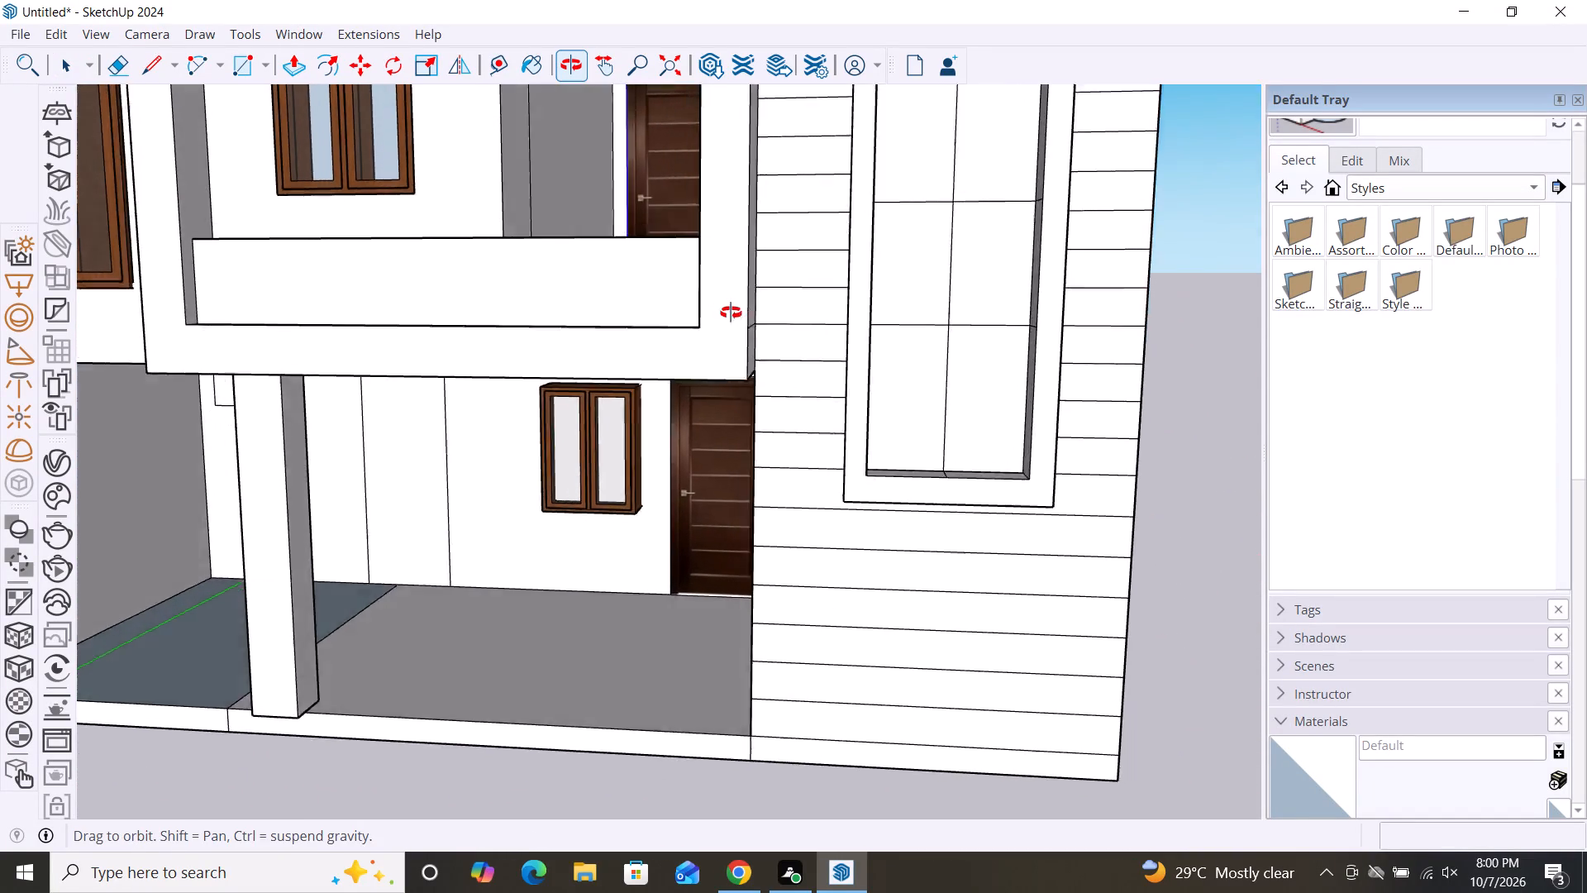
# Examine the upper-floor door's base and threshold, and check the whole front facade with its windows and doors.
pyautogui.moveTo(731, 313); pyautogui.dragTo(732, 316, button='middle')
pyautogui.scroll(7, 643, 217)
pyautogui.scroll(1, 674, 370)
pyautogui.moveTo(674, 370); pyautogui.dragTo(674, 379, button='middle')
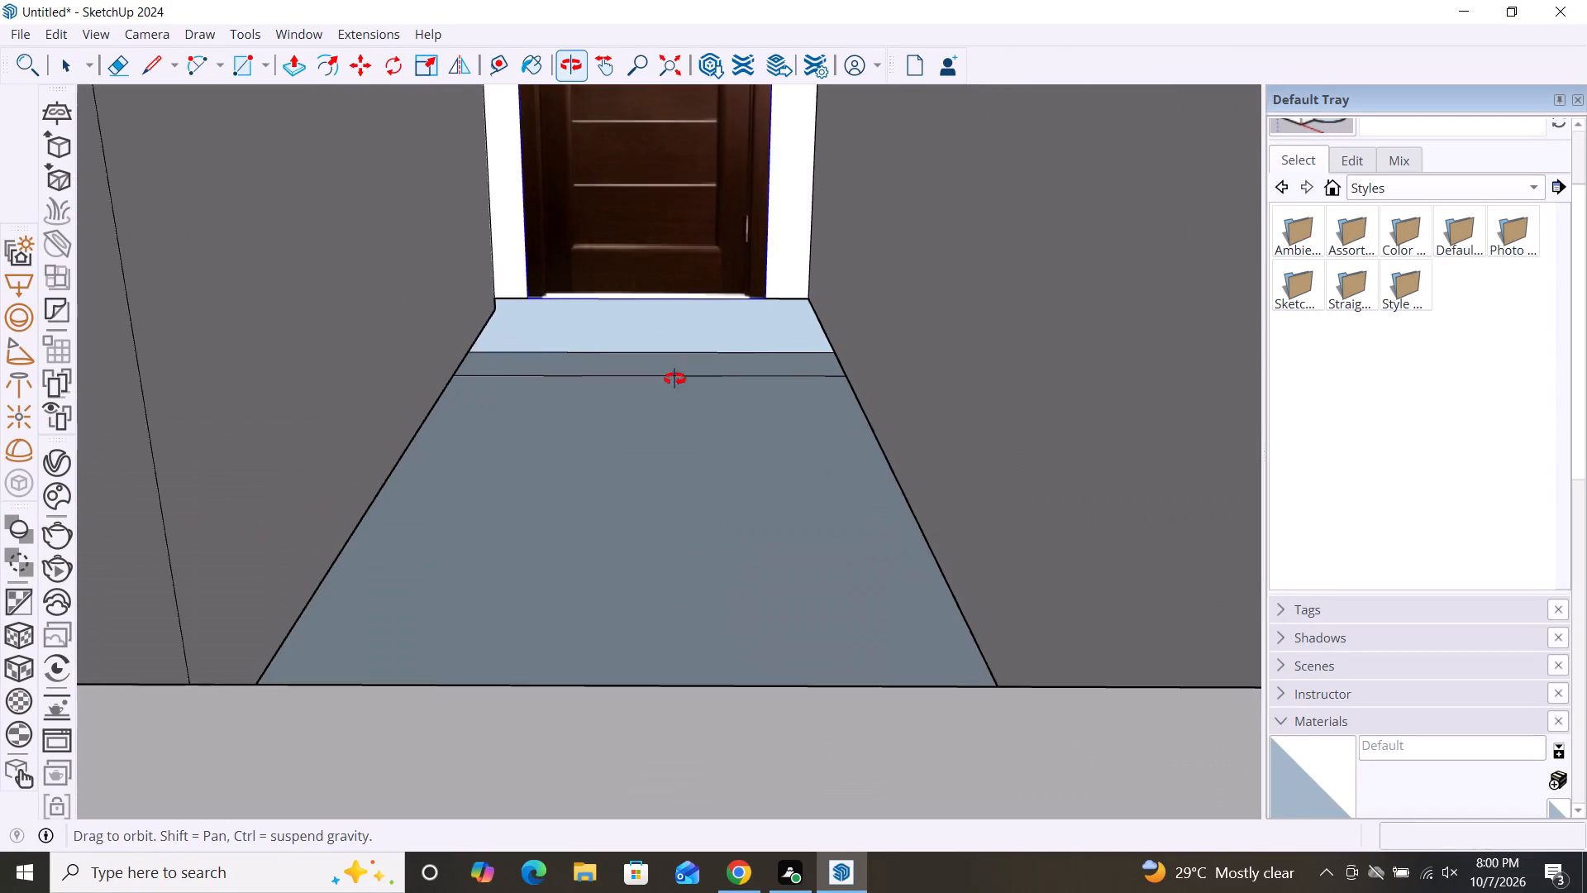
pyautogui.moveTo(674, 379); pyautogui.dragTo(679, 451, button='middle')
pyautogui.scroll(7, 605, 312)
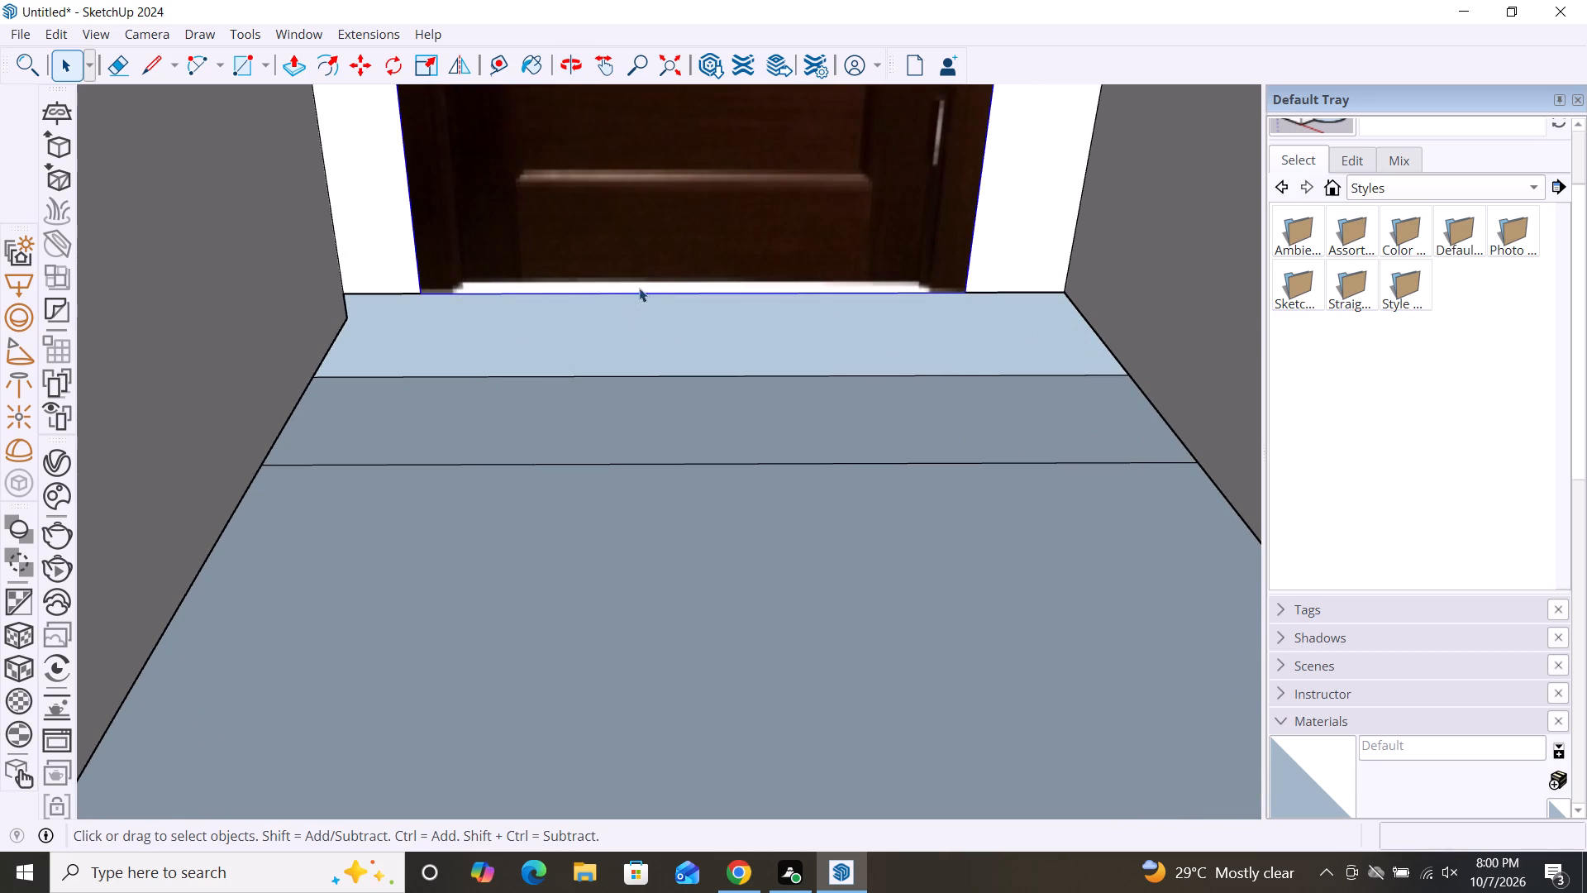
pyautogui.click(641, 274)
pyautogui.scroll(-9, 670, 309)
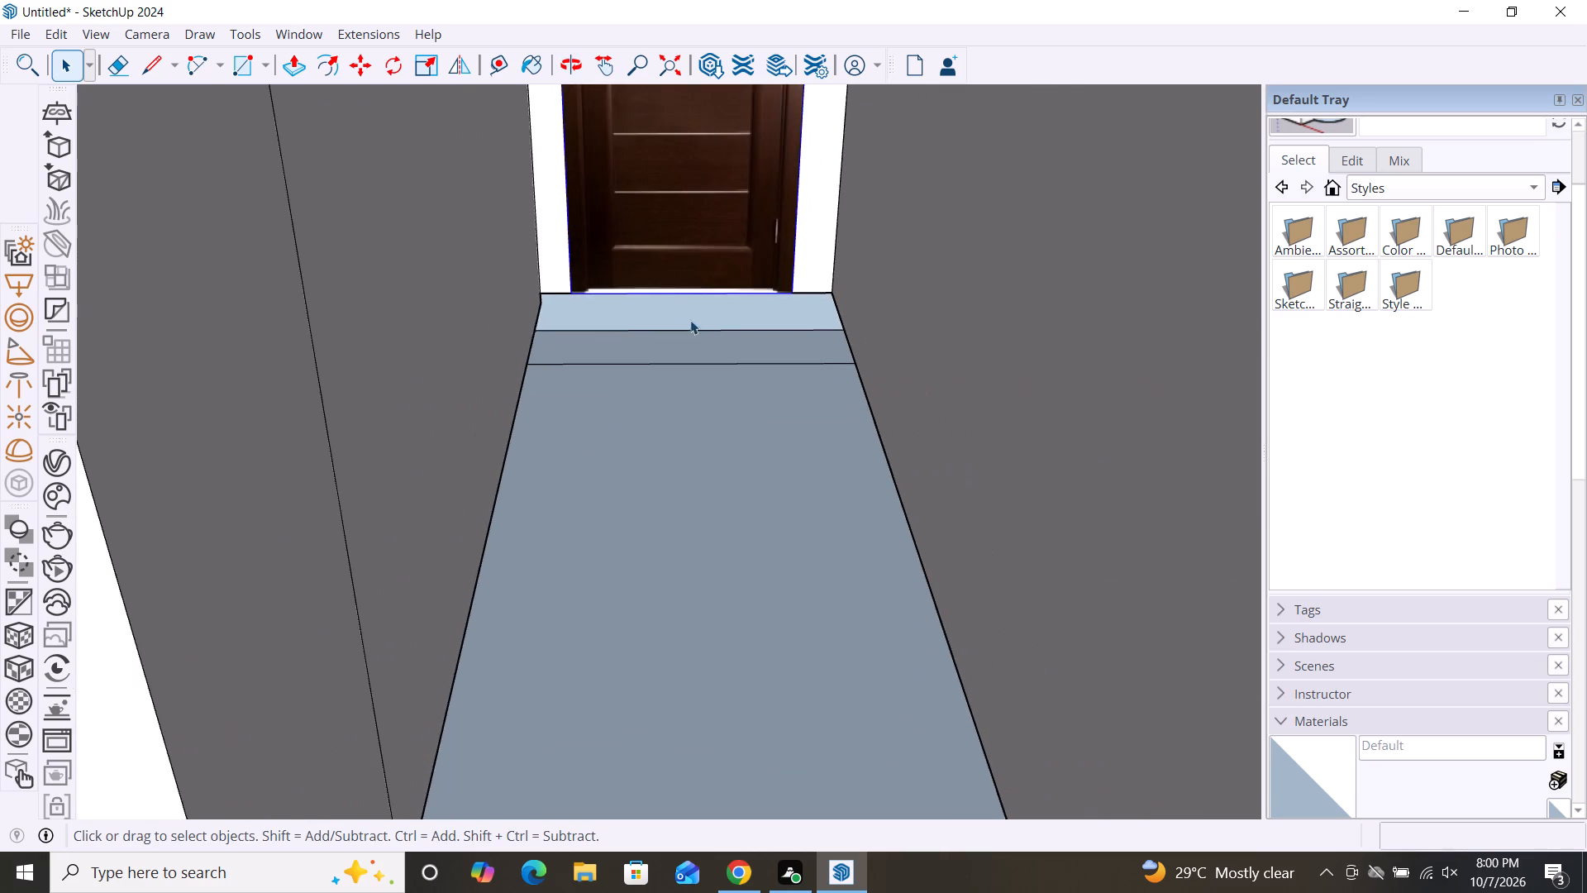
pyautogui.scroll(-12, 690, 293)
pyautogui.scroll(-2, 760, 451)
pyautogui.moveTo(769, 454); pyautogui.dragTo(770, 360, button='middle')
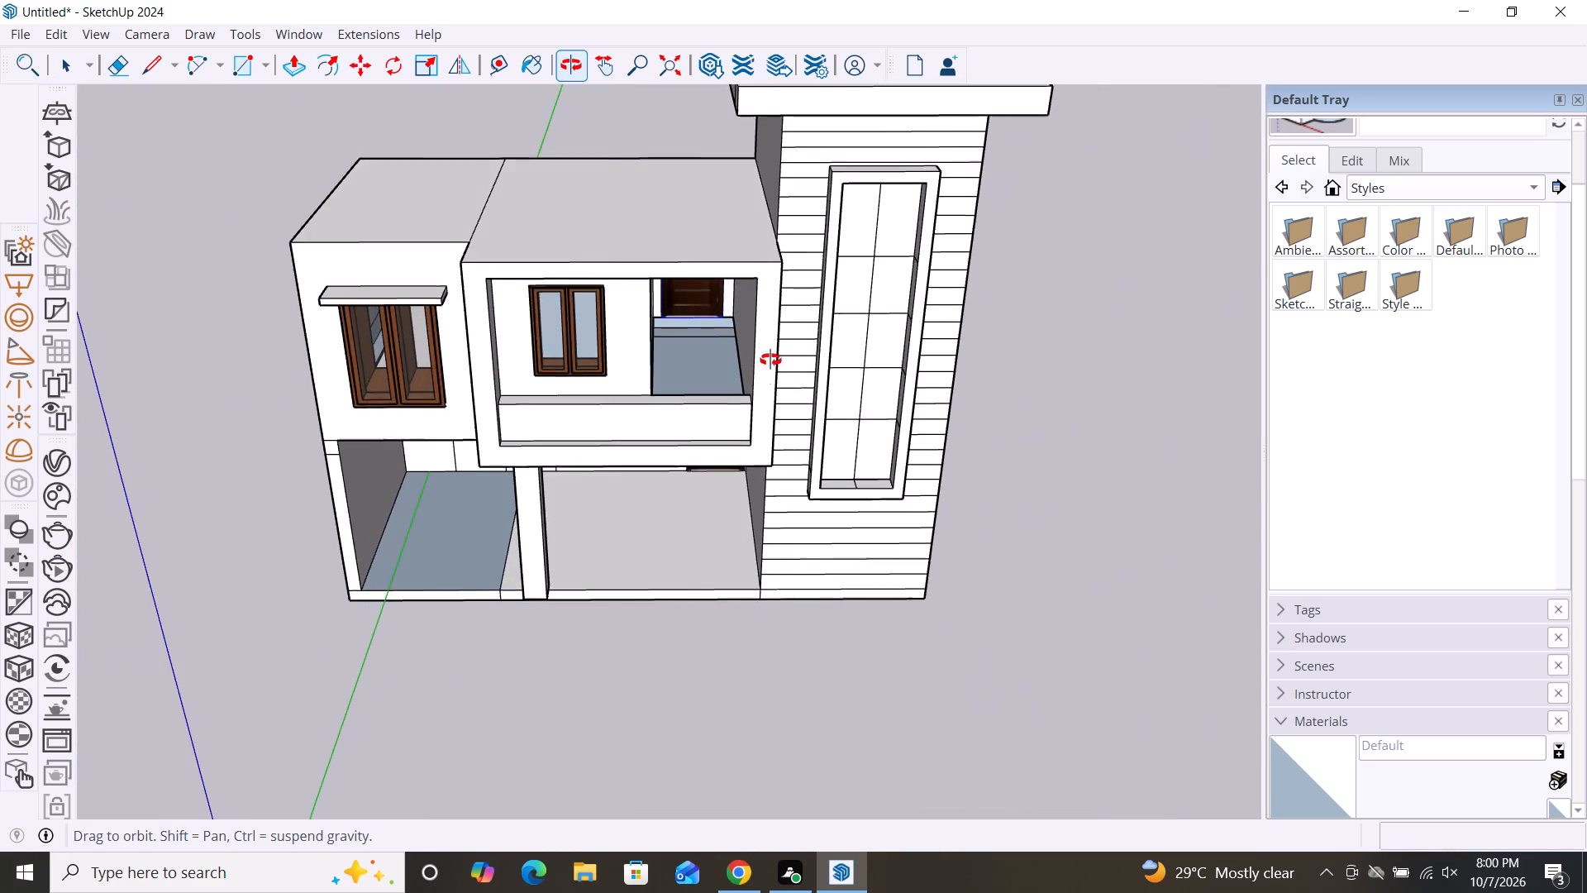
pyautogui.moveTo(770, 360); pyautogui.dragTo(770, 311, button='middle')
pyautogui.click(765, 714)
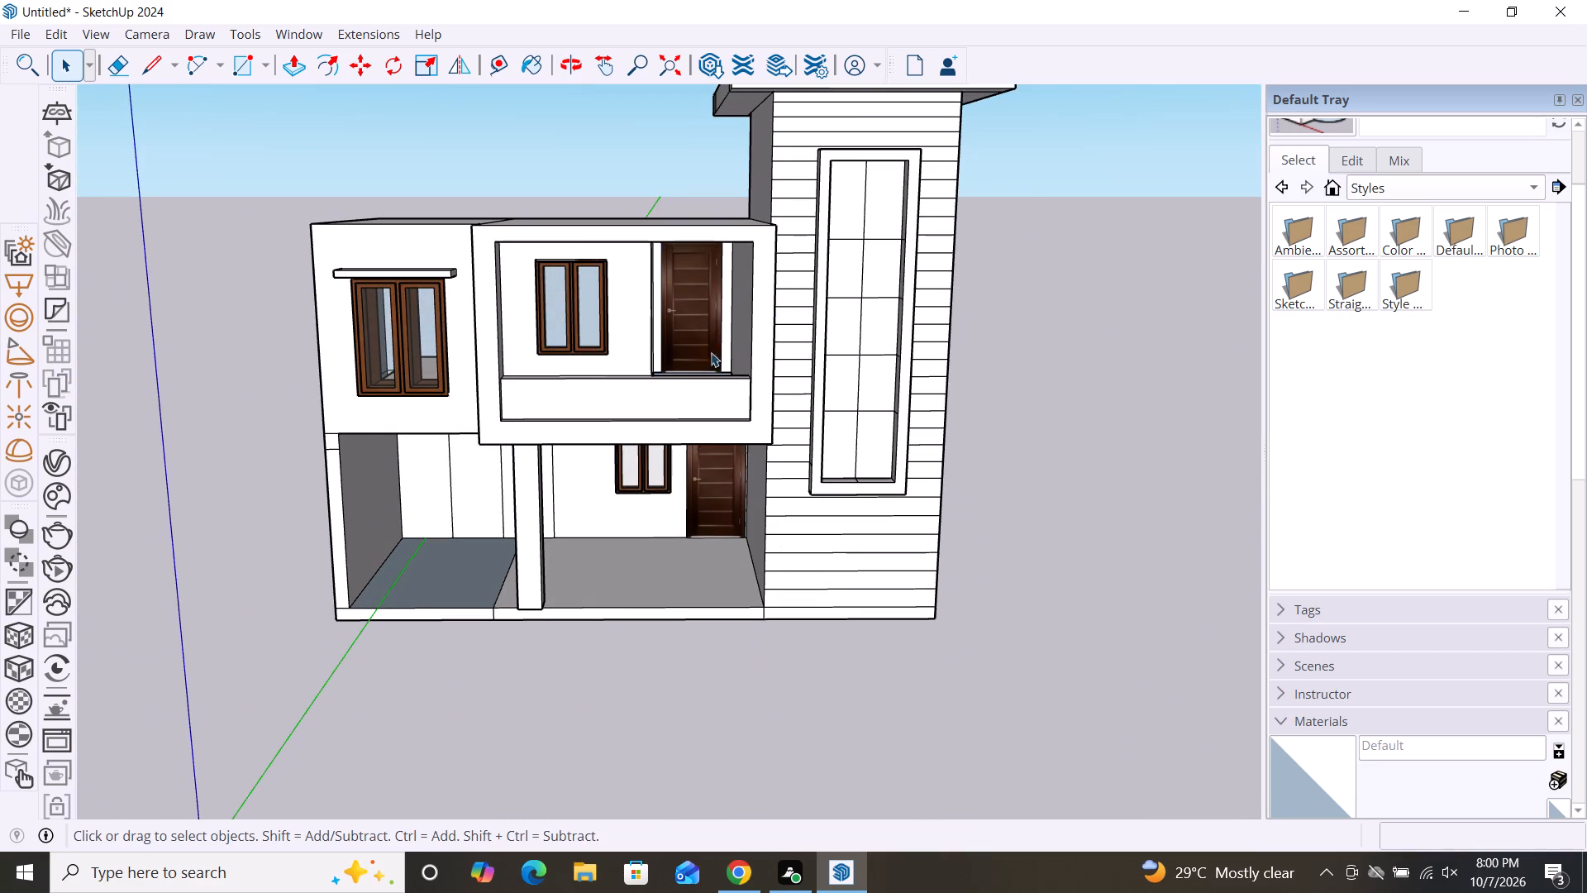
pyautogui.scroll(2, 715, 339)
pyautogui.scroll(-2, 720, 295)
pyautogui.moveTo(650, 418); pyautogui.dragTo(652, 351, button='middle')
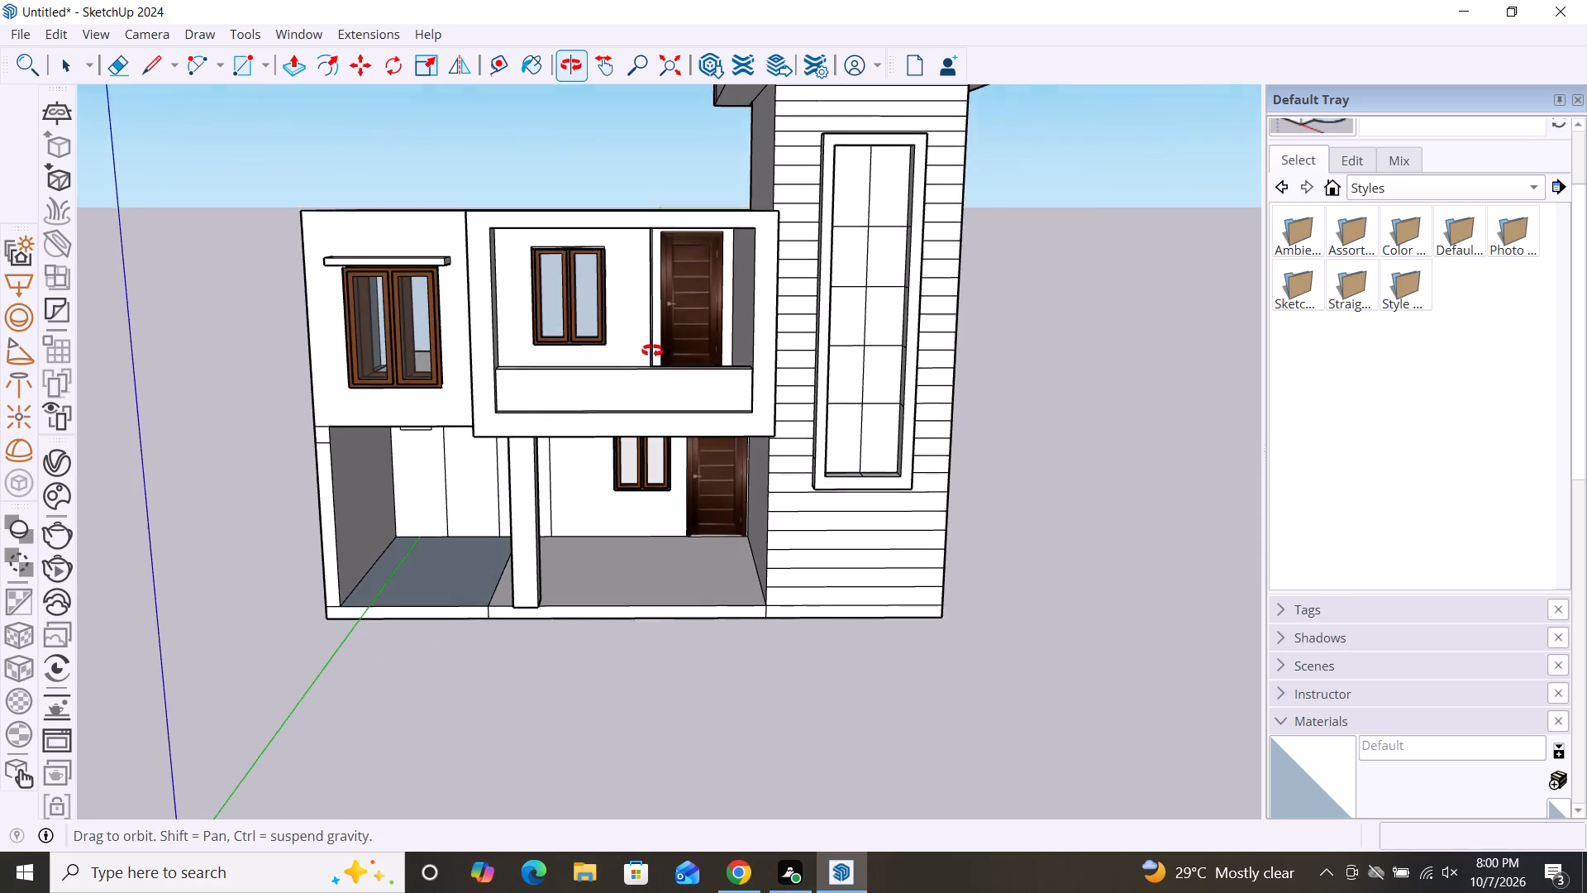
pyautogui.moveTo(652, 351); pyautogui.dragTo(659, 321, button='middle')
pyautogui.scroll(-5, 803, 331)
pyautogui.moveTo(860, 537); pyautogui.dragTo(858, 599, button='middle')
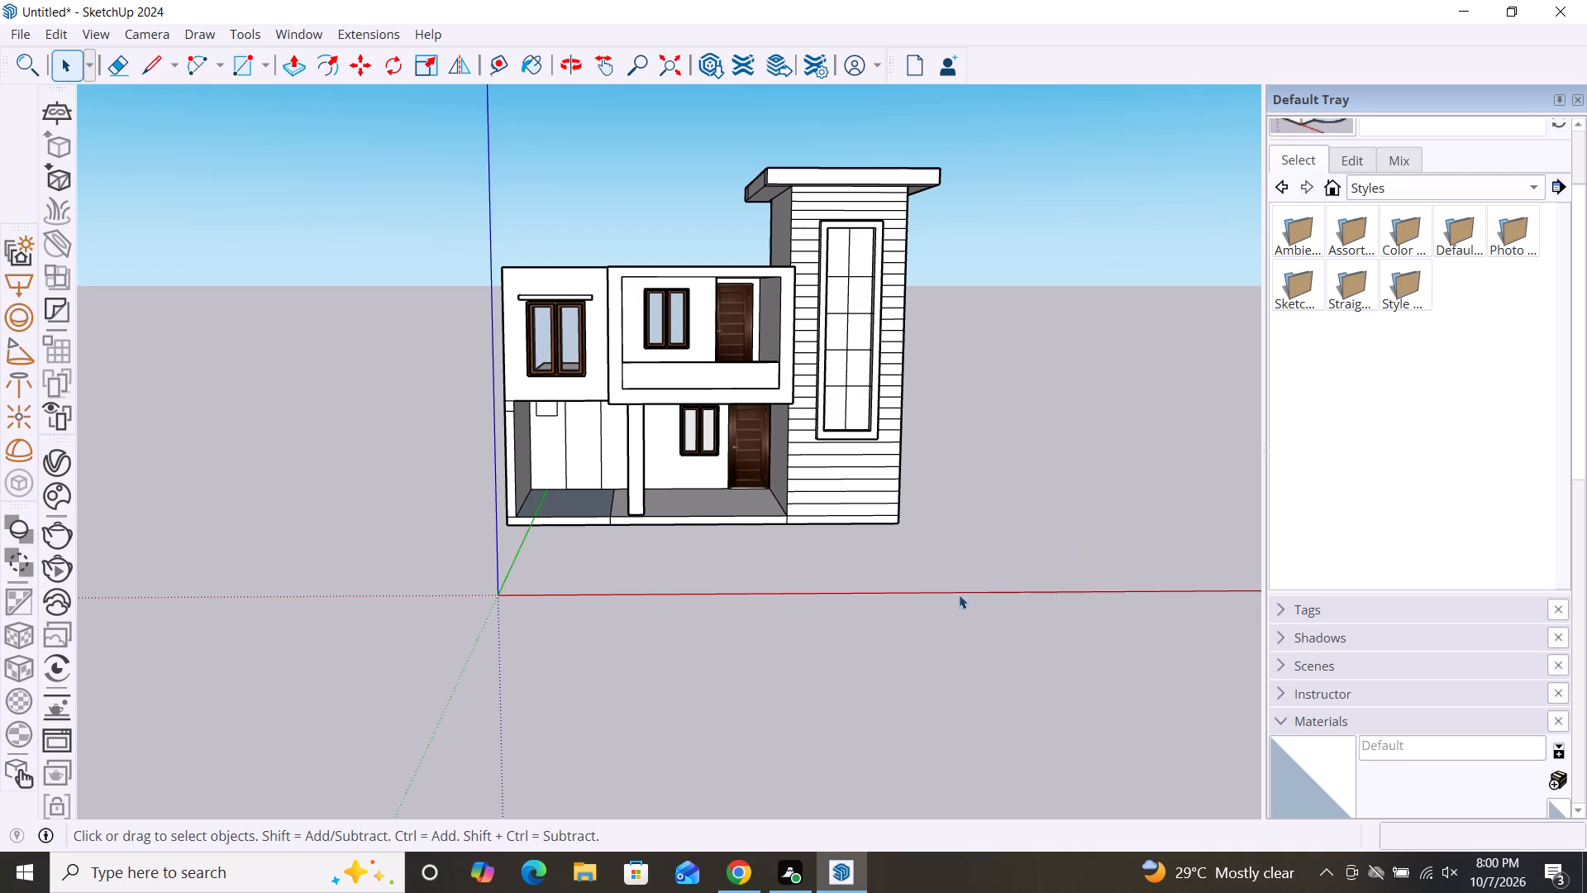
pyautogui.scroll(3, 812, 347)
pyautogui.scroll(-3, 795, 310)
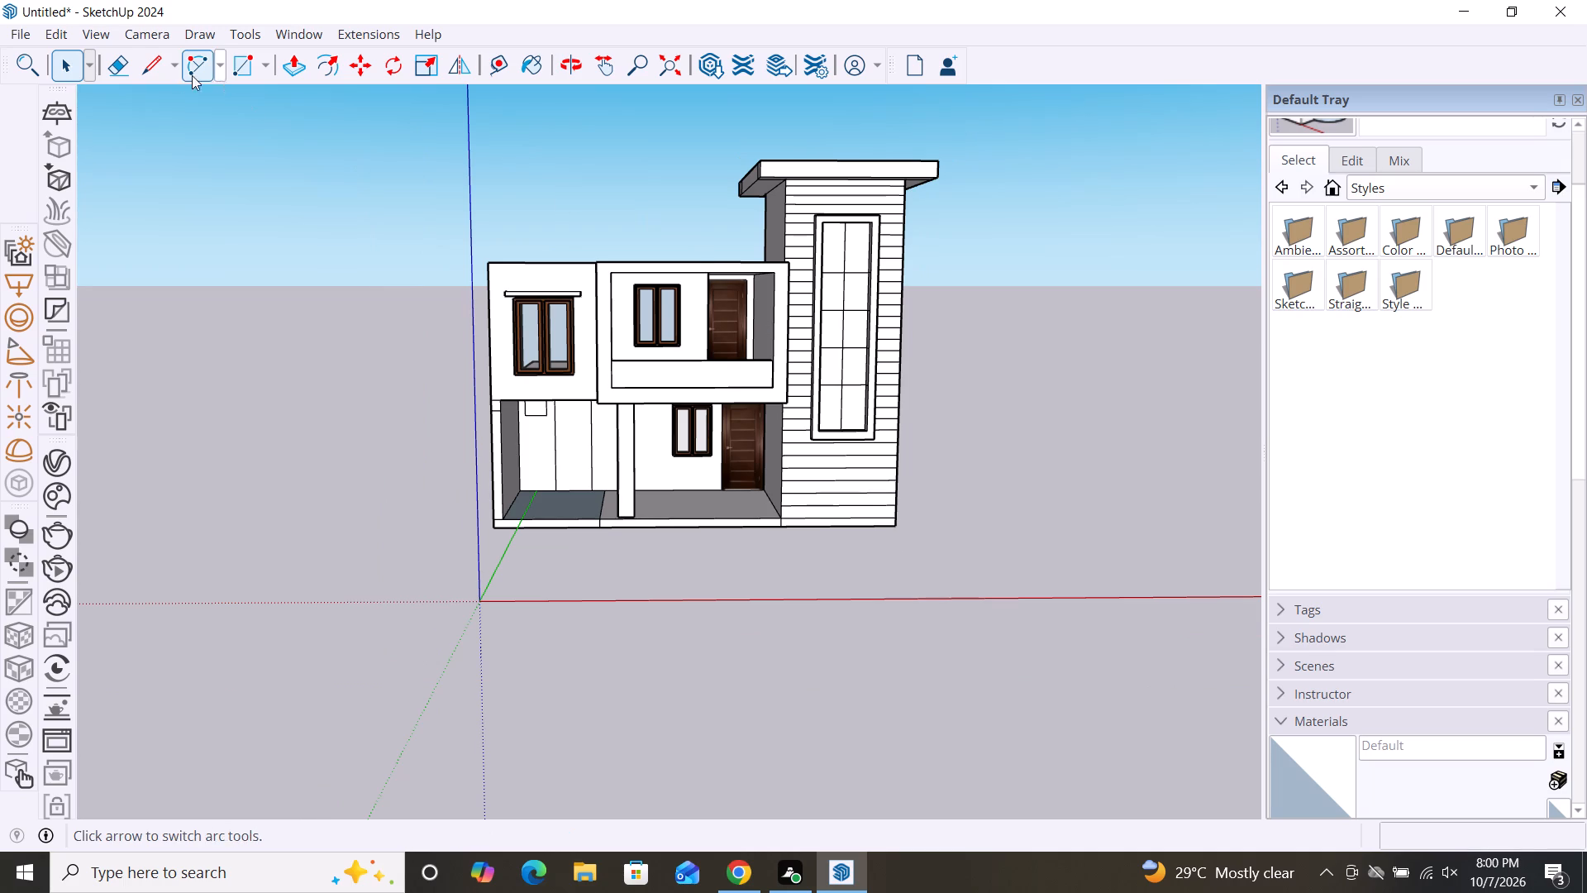
# Import the Railing1 model from Downloads and place it in front of the house.
pyautogui.click(15, 36)
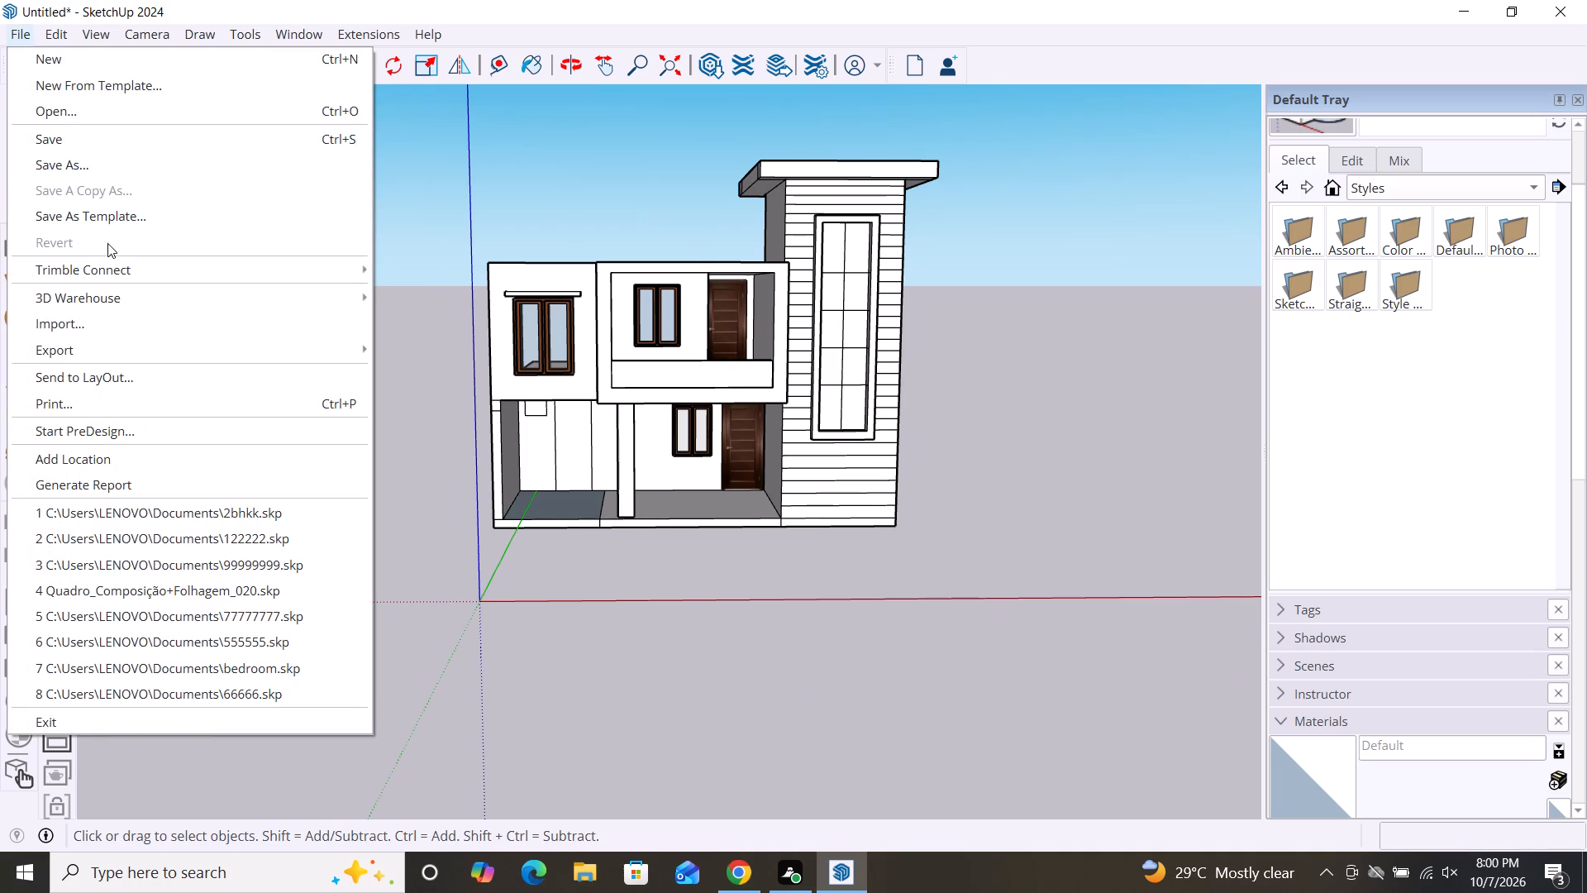
pyautogui.click(85, 331)
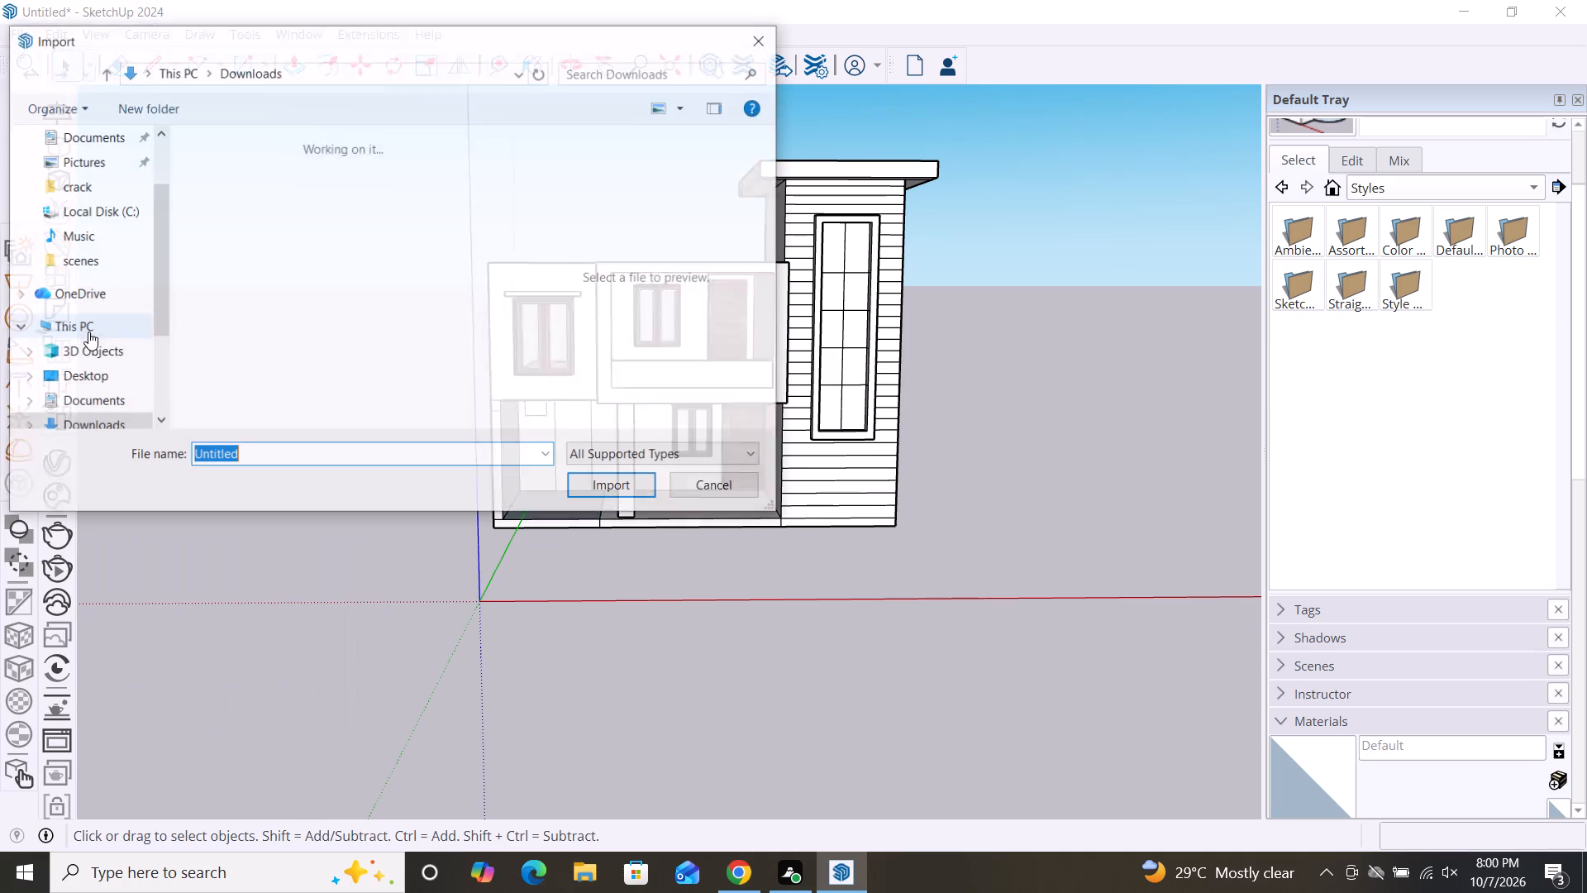
pyautogui.scroll(-2, 256, 318)
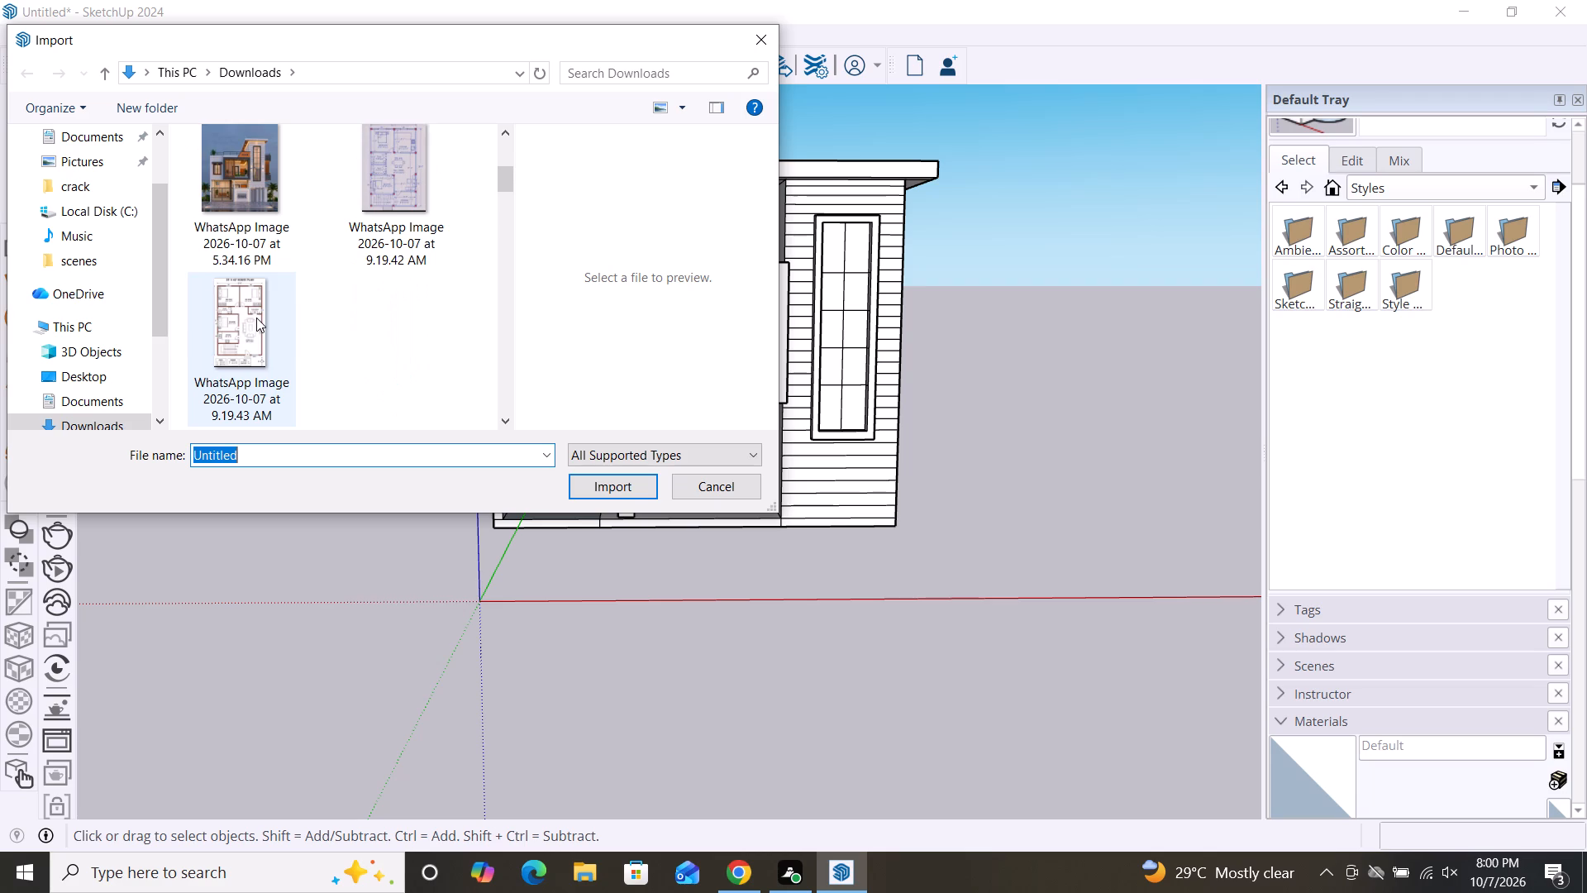
pyautogui.scroll(-5, 256, 318)
pyautogui.scroll(2, 256, 318)
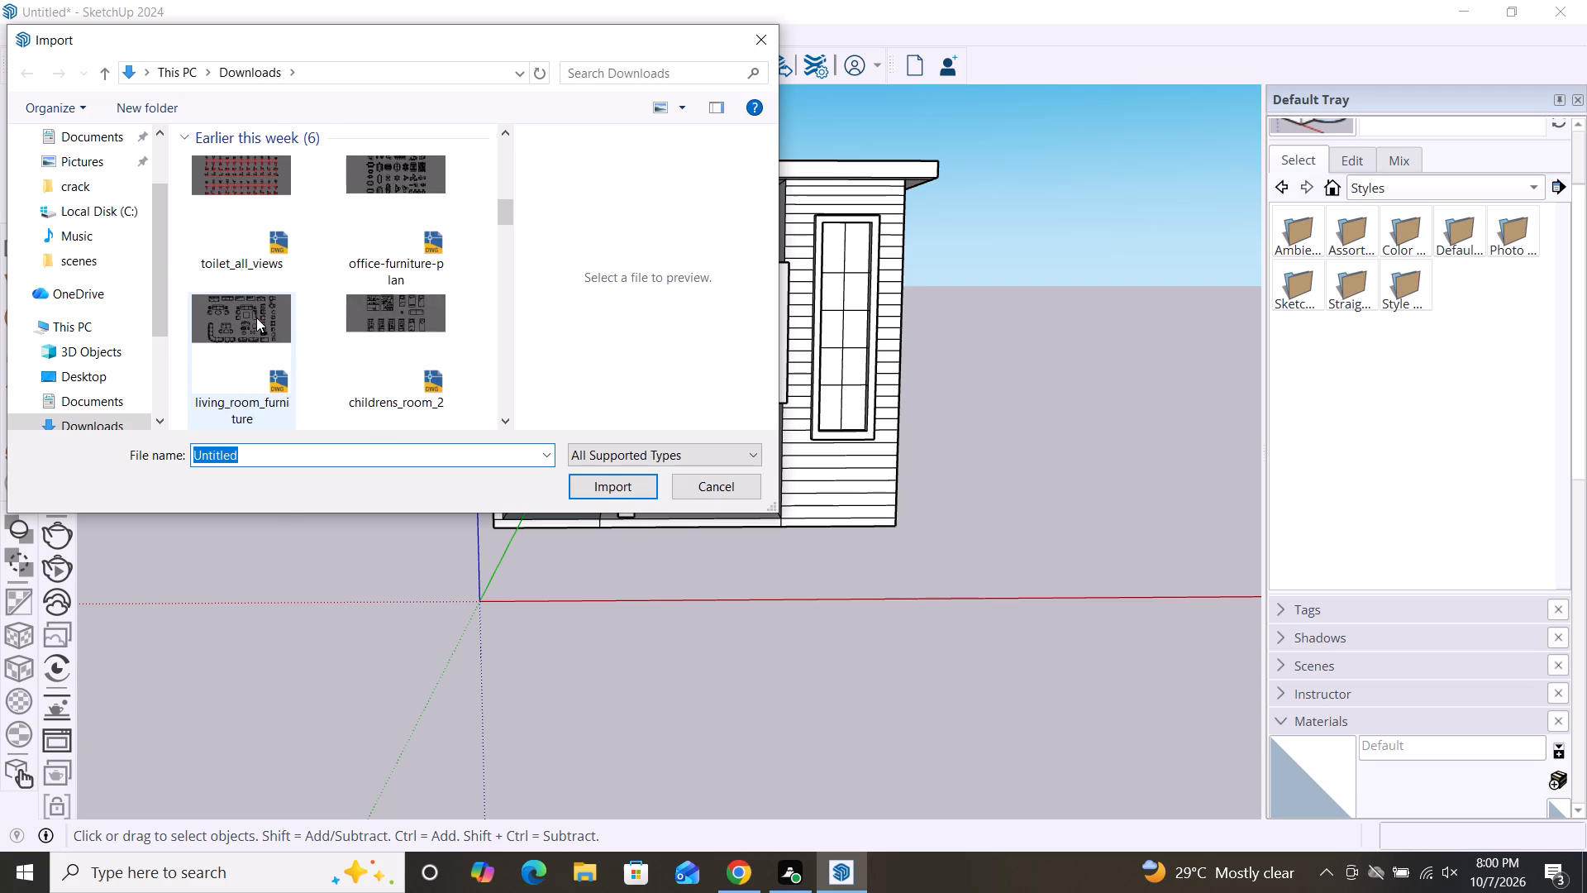
pyautogui.scroll(-5, 256, 318)
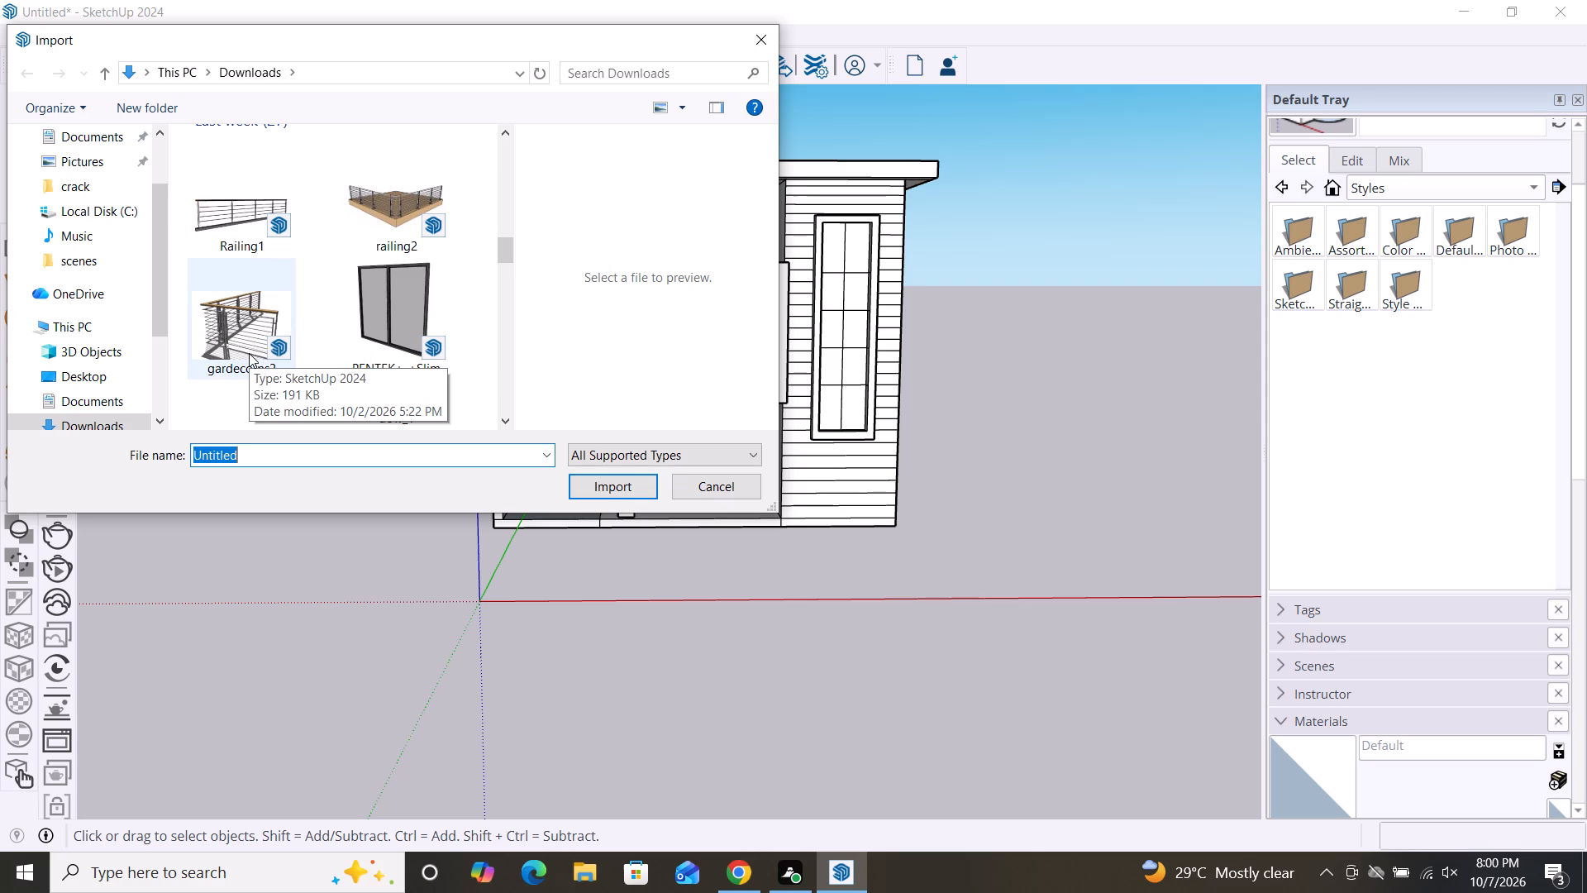
pyautogui.click(220, 197)
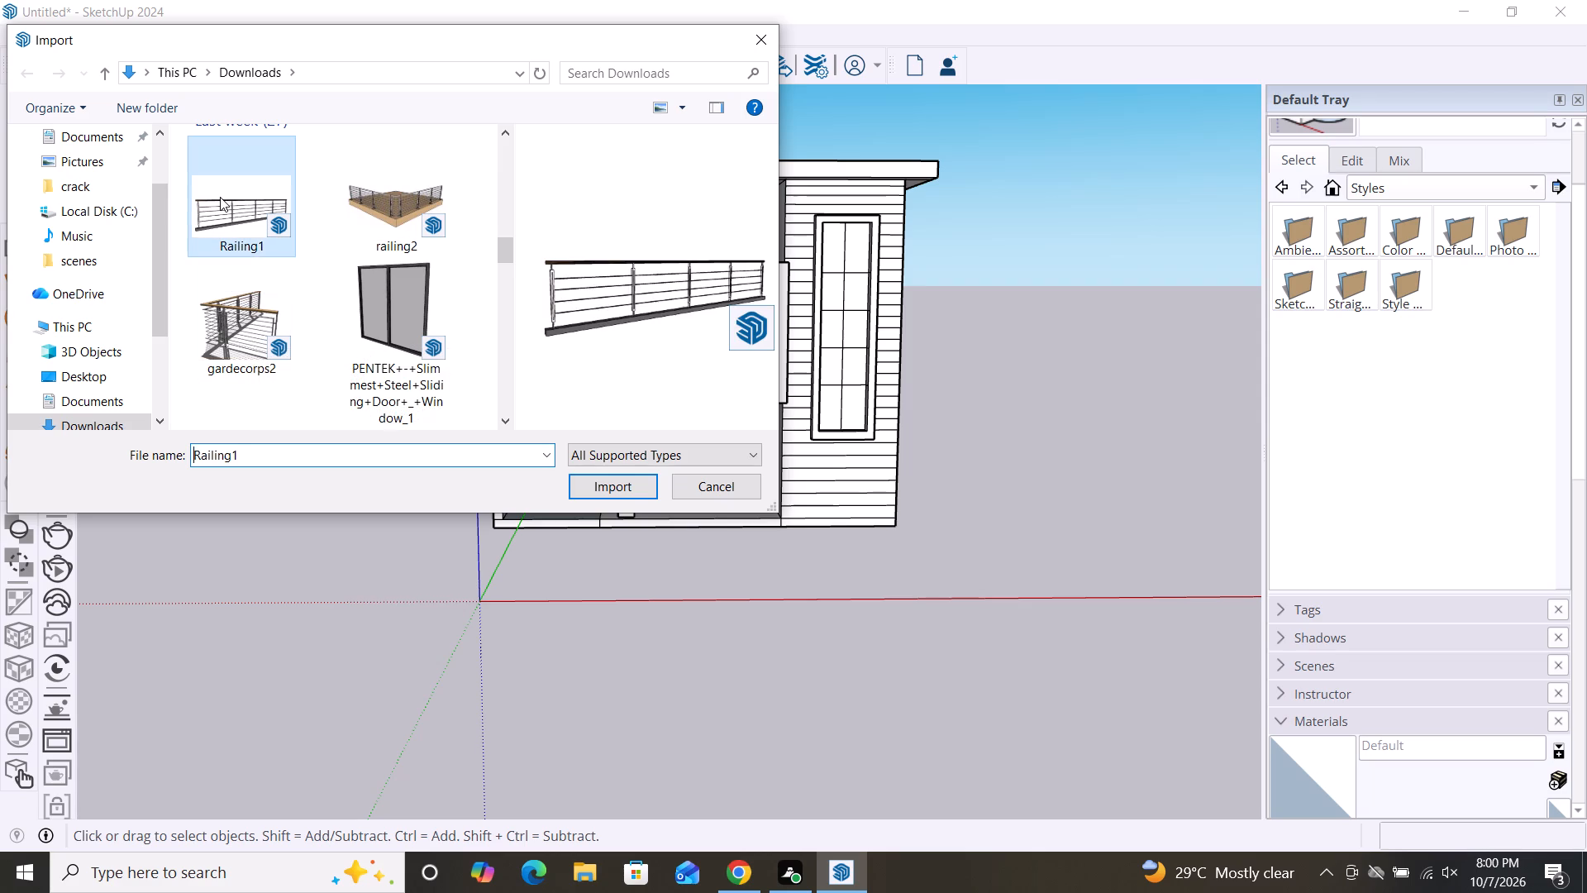
pyautogui.click(629, 486)
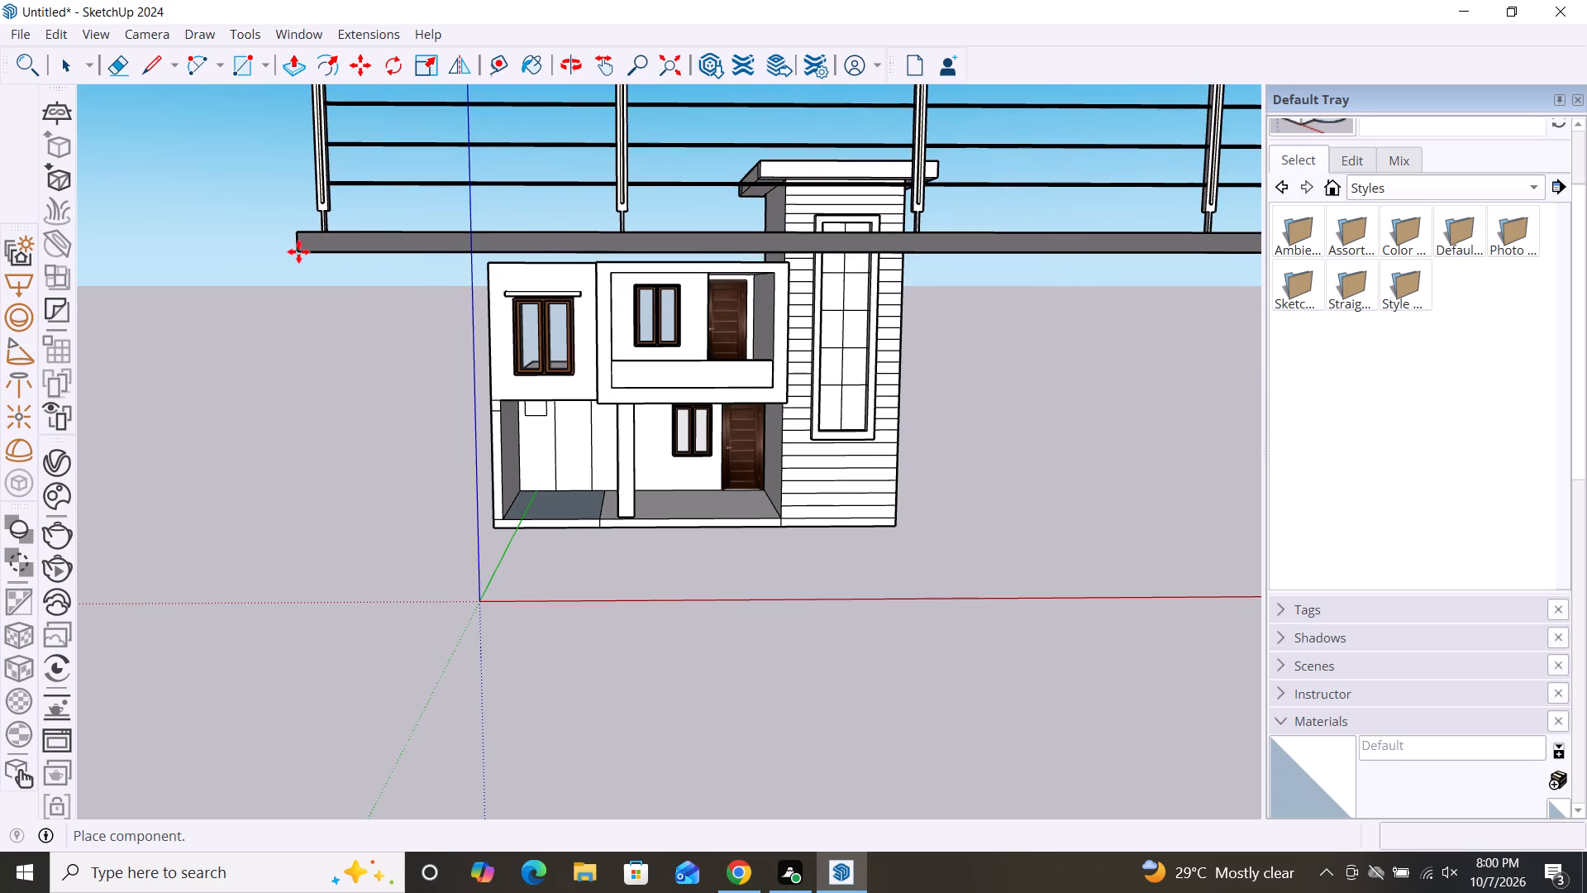
pyautogui.click(226, 288)
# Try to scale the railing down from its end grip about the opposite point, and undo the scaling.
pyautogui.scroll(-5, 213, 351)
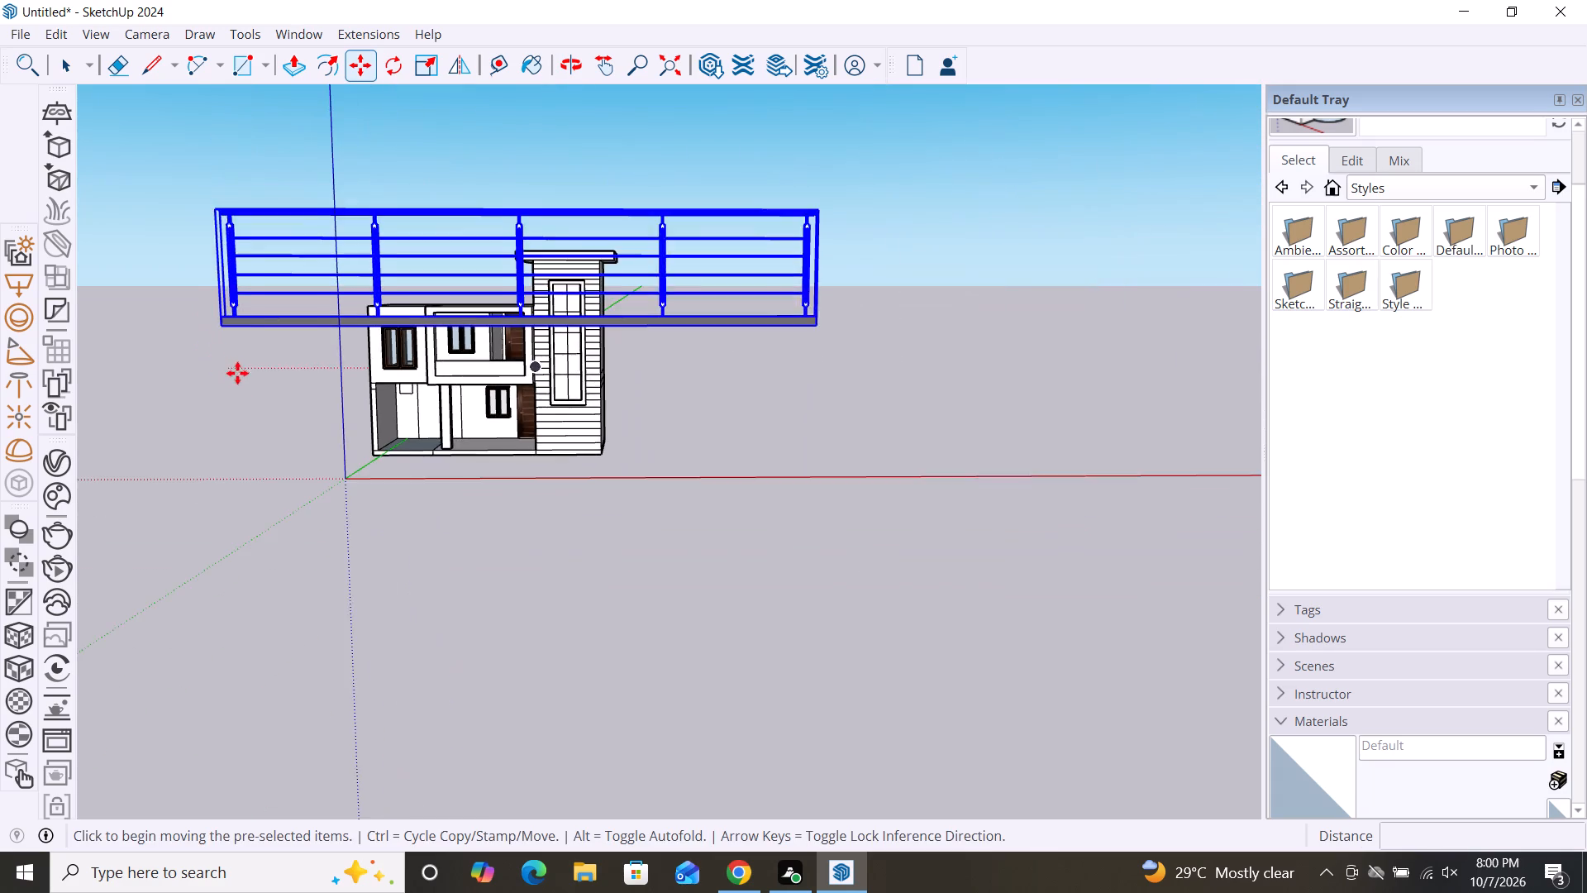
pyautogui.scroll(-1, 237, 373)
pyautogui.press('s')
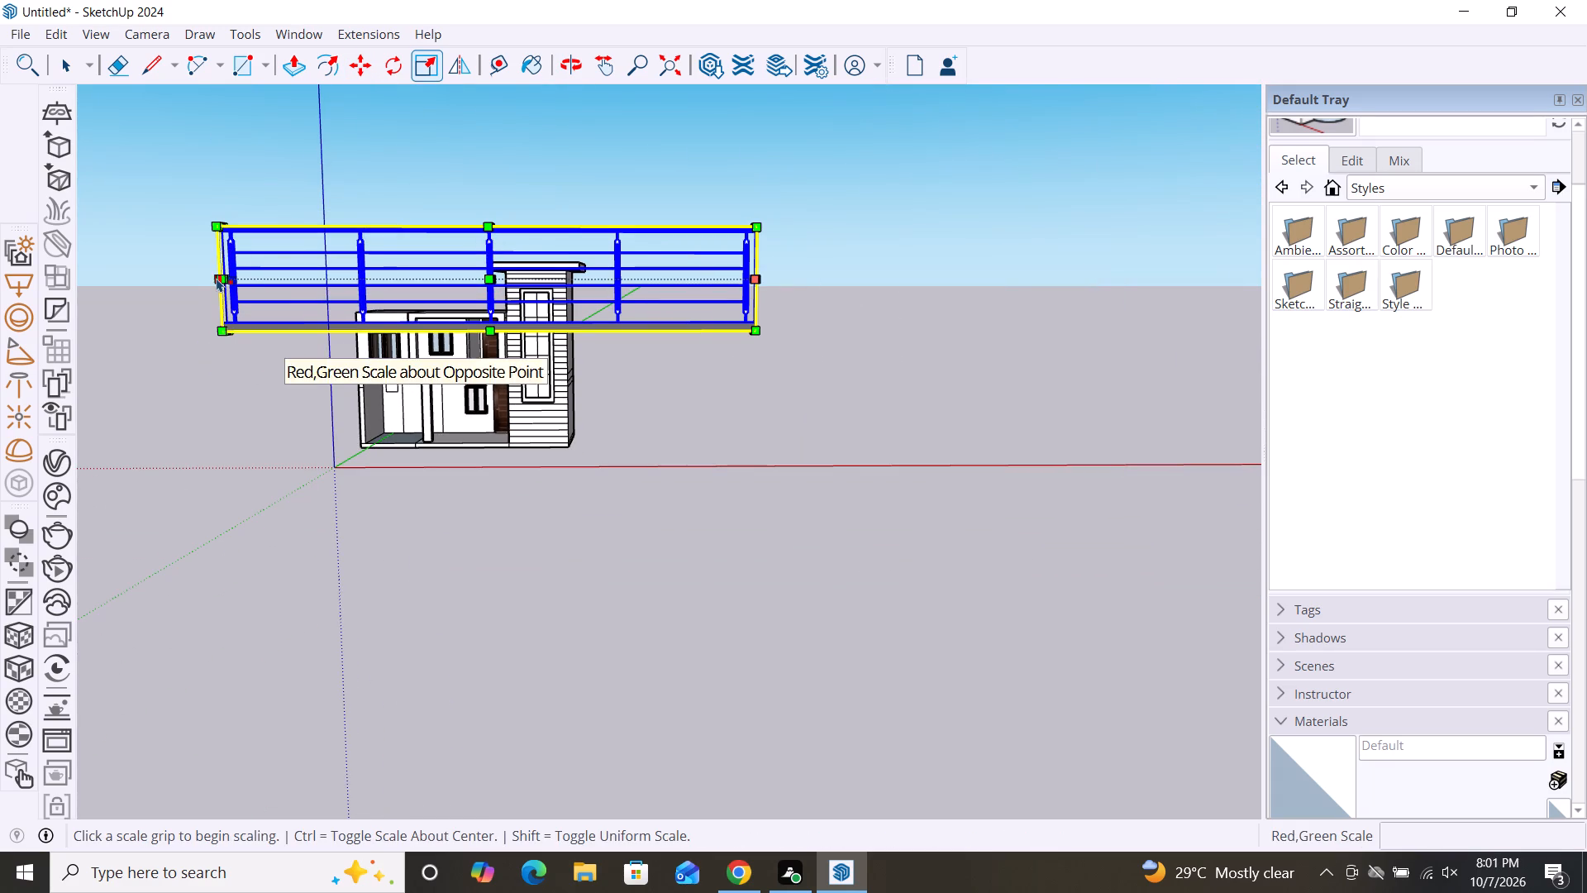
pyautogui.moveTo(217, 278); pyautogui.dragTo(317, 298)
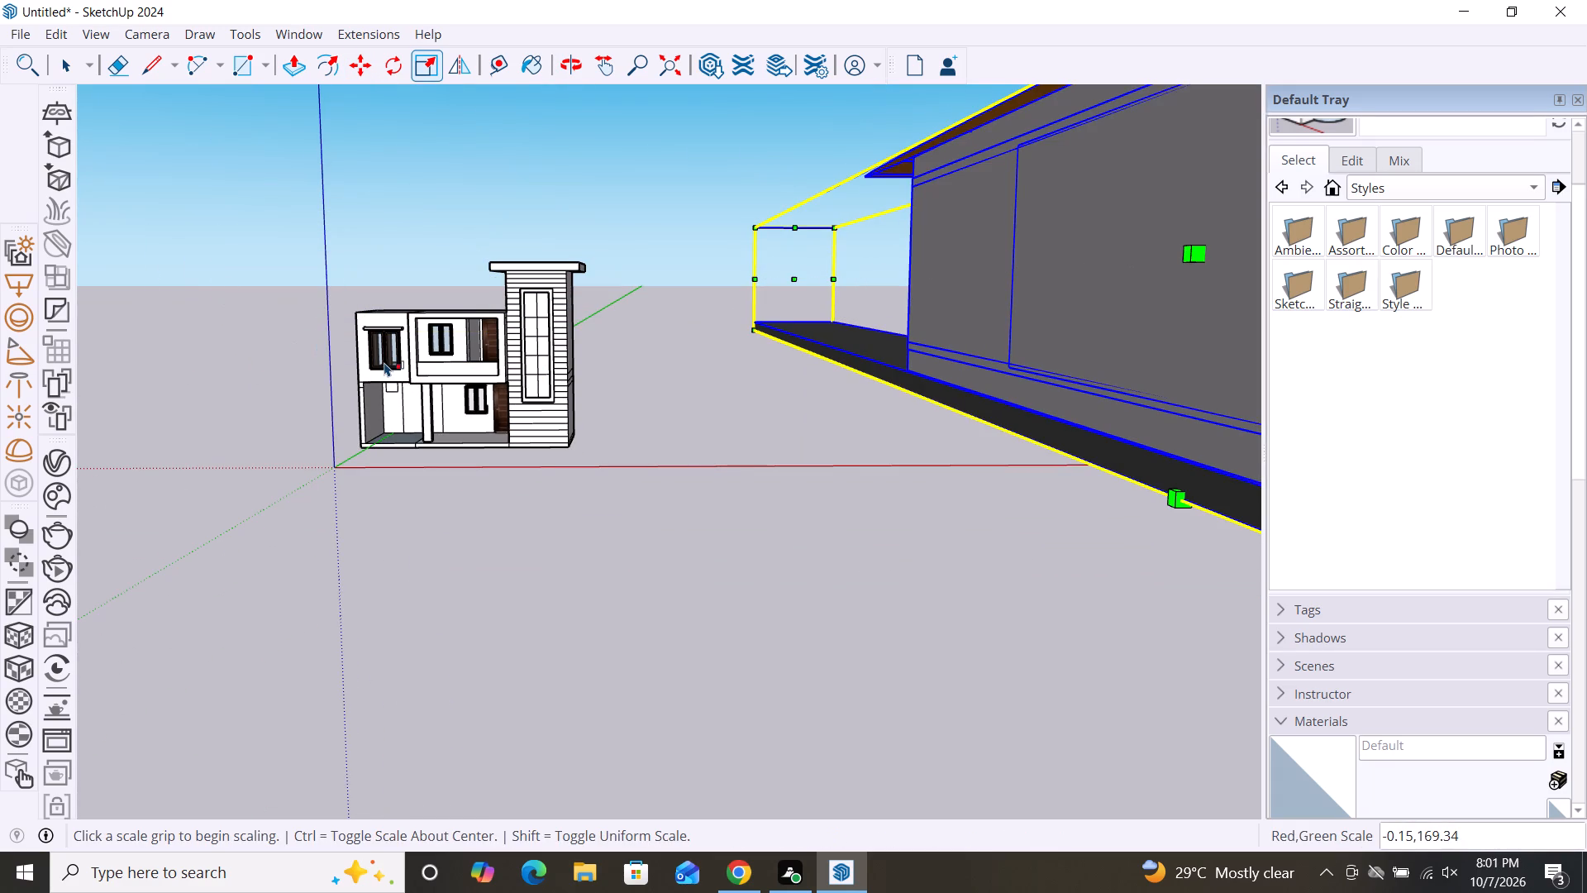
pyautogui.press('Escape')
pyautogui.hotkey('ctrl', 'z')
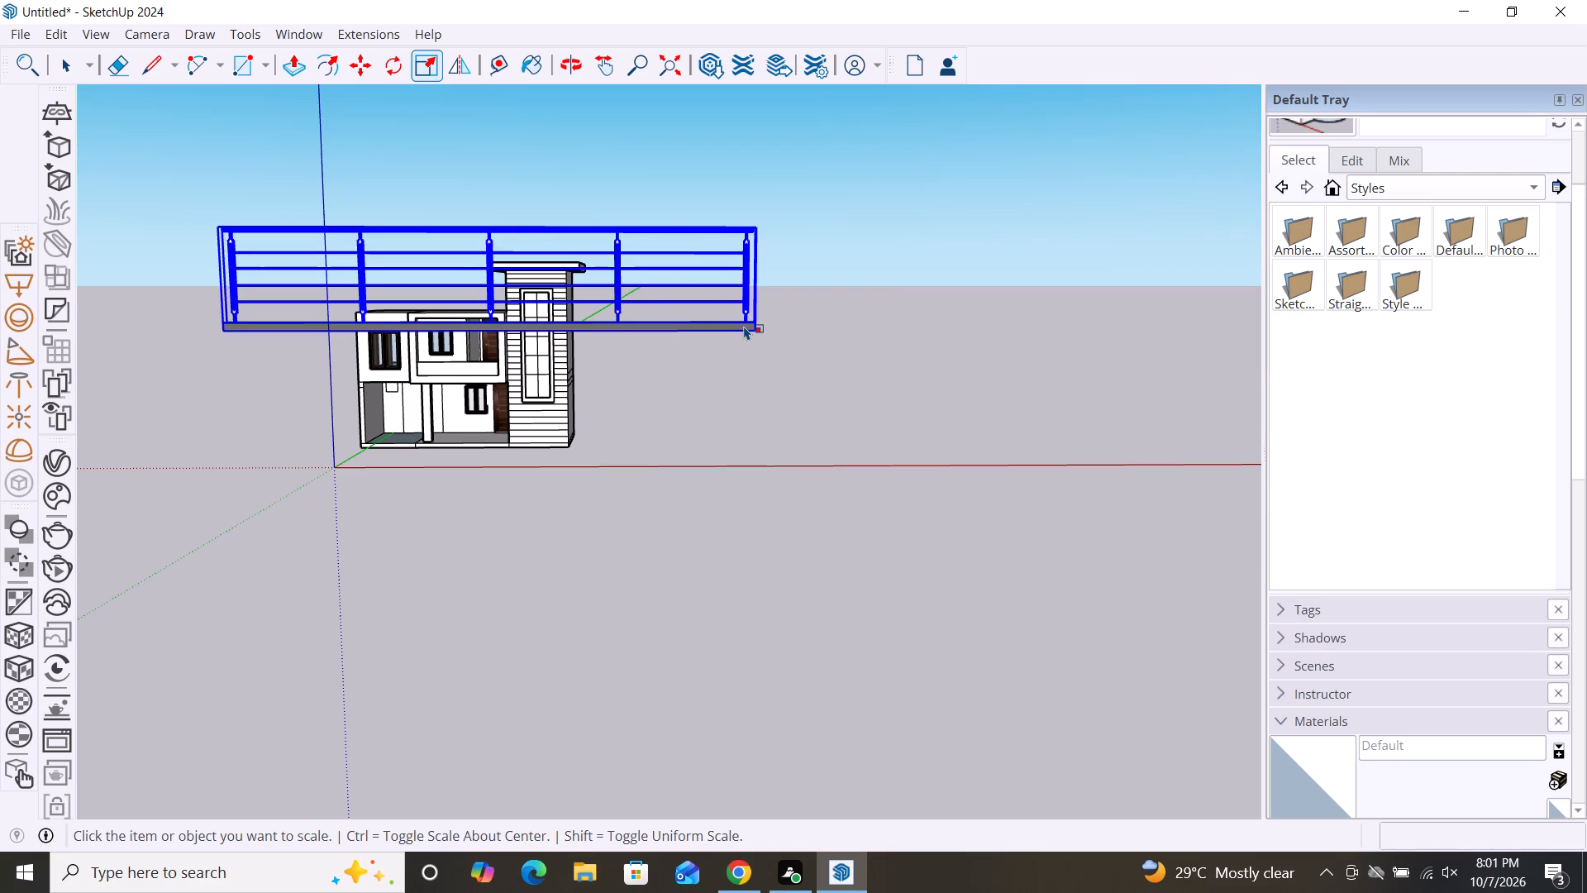
# Move the railing by its lower end corner to the balcony block's front roof corner beside the tower.
pyautogui.press('space')
pyautogui.write('m')
pyautogui.moveTo(752, 334); pyautogui.dragTo(741, 337)
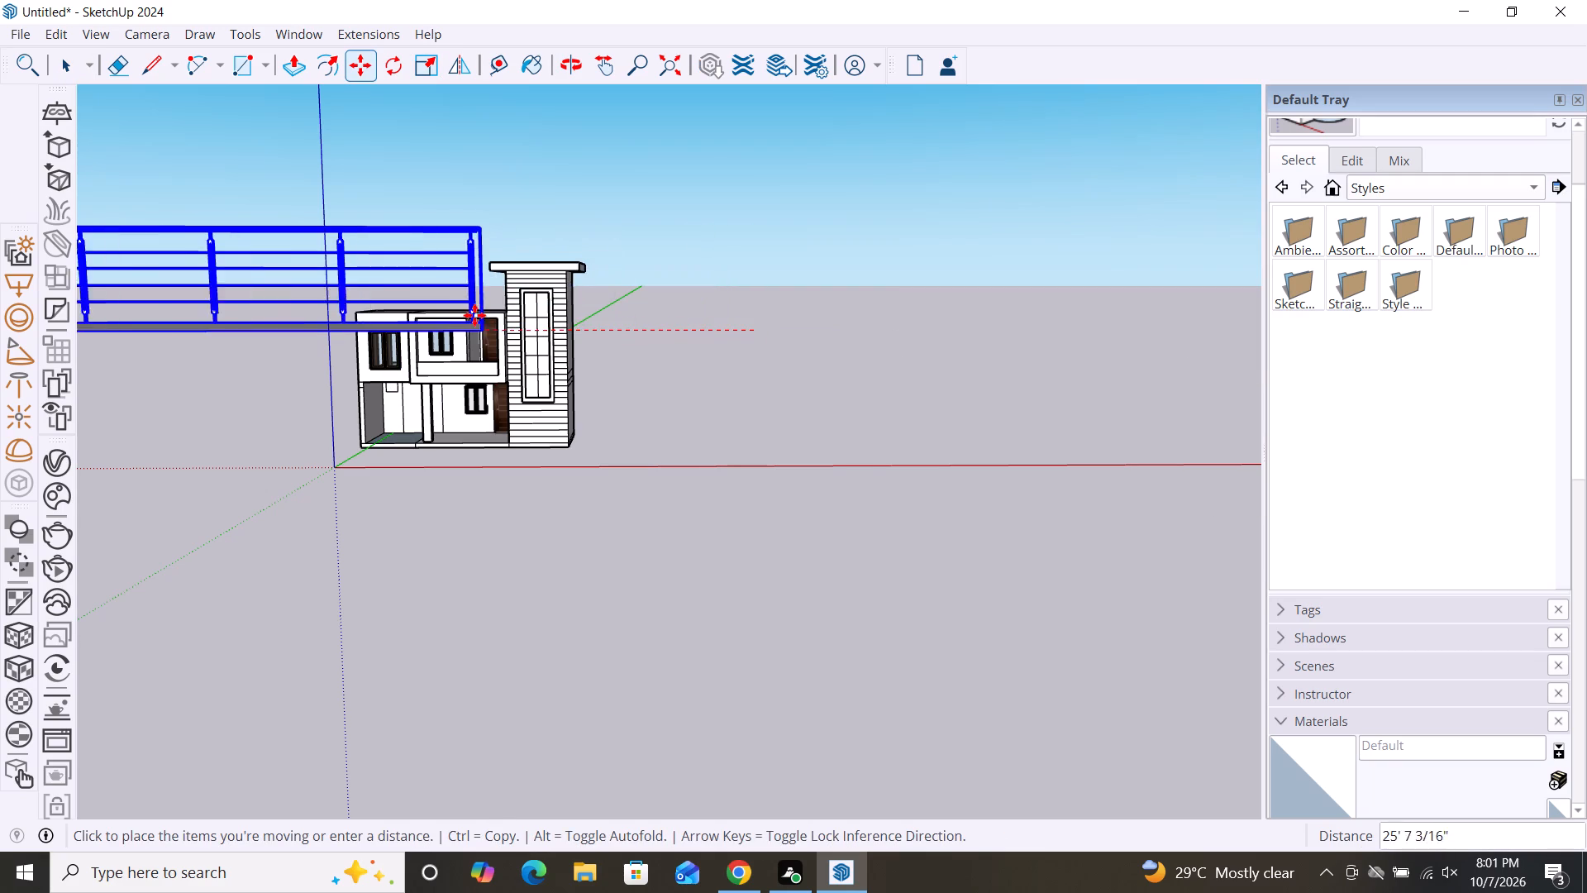
pyautogui.scroll(16, 470, 315)
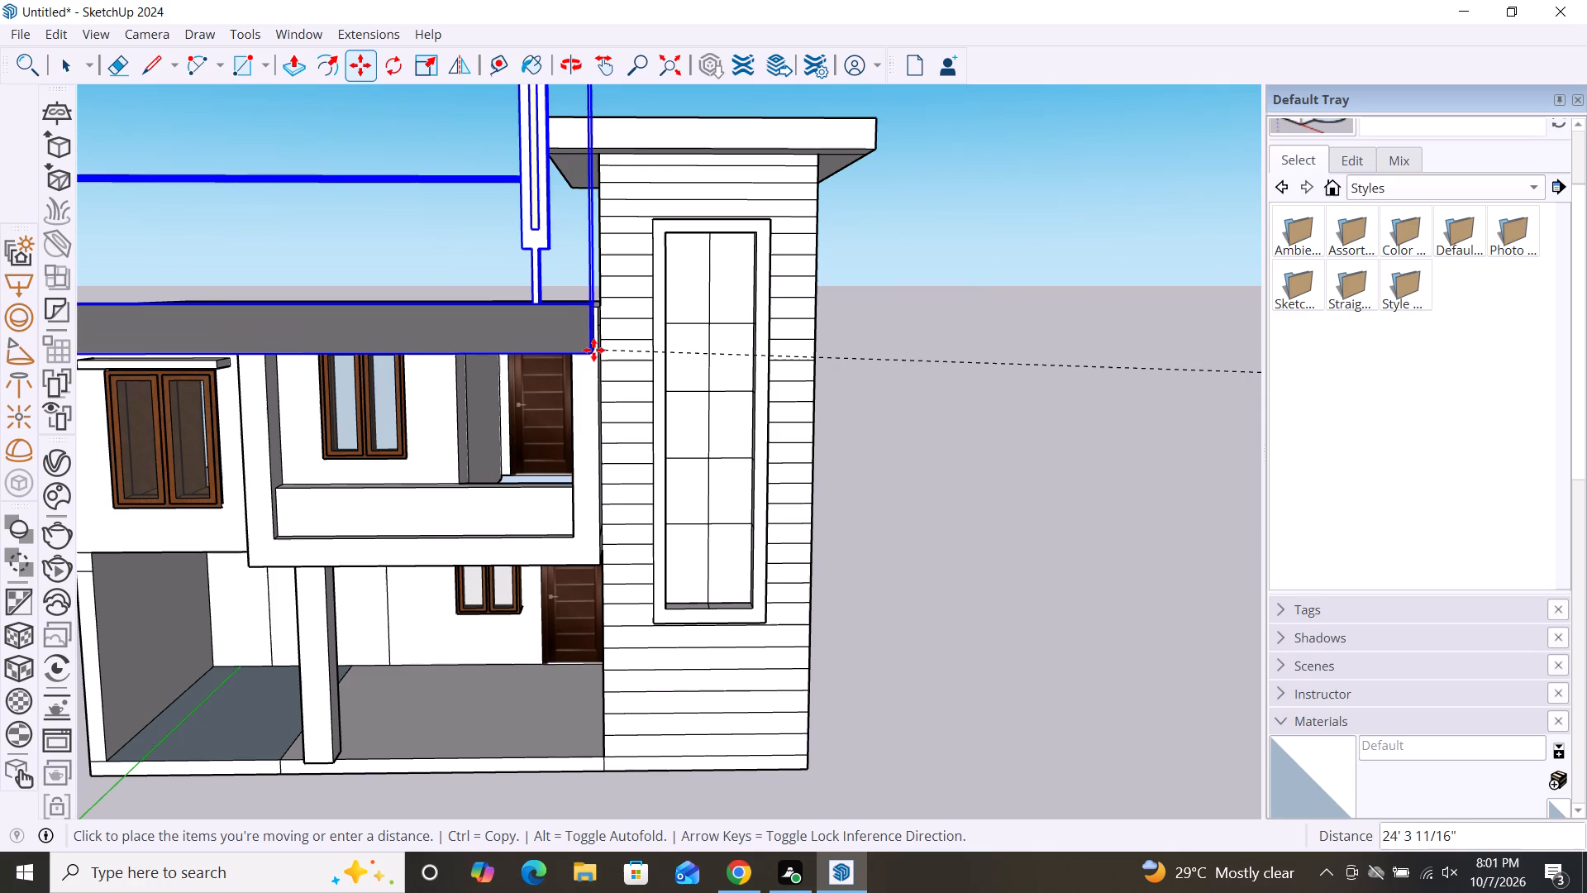
pyautogui.keyDown('alt'); pyautogui.moveTo(593, 350); pyautogui.dragTo(679, 485, button='middle'); pyautogui.keyUp('alt')
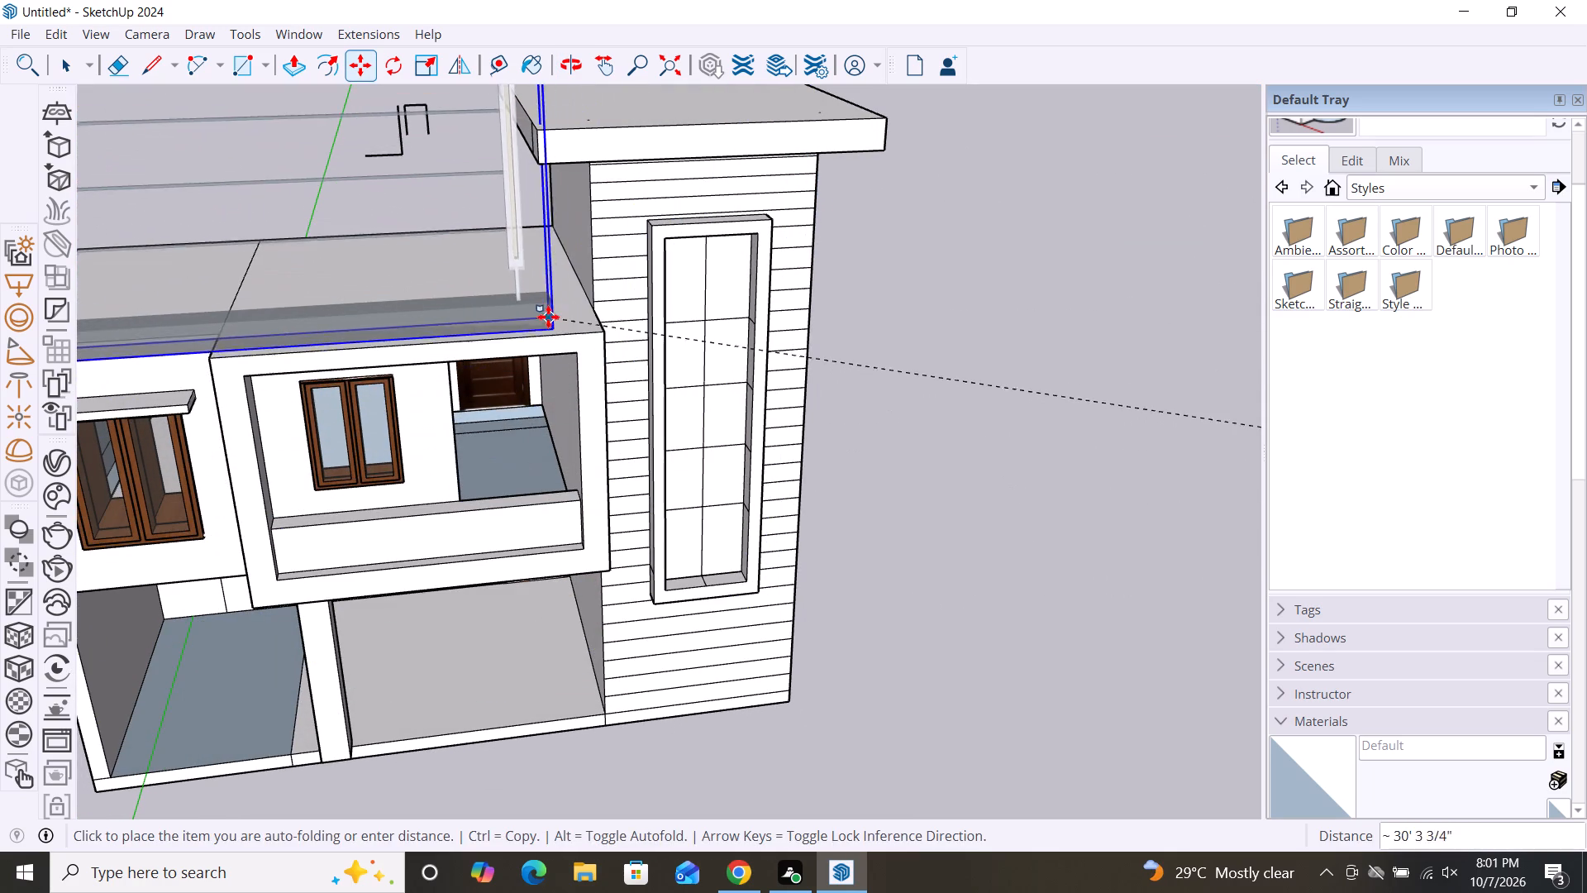
pyautogui.click(604, 322)
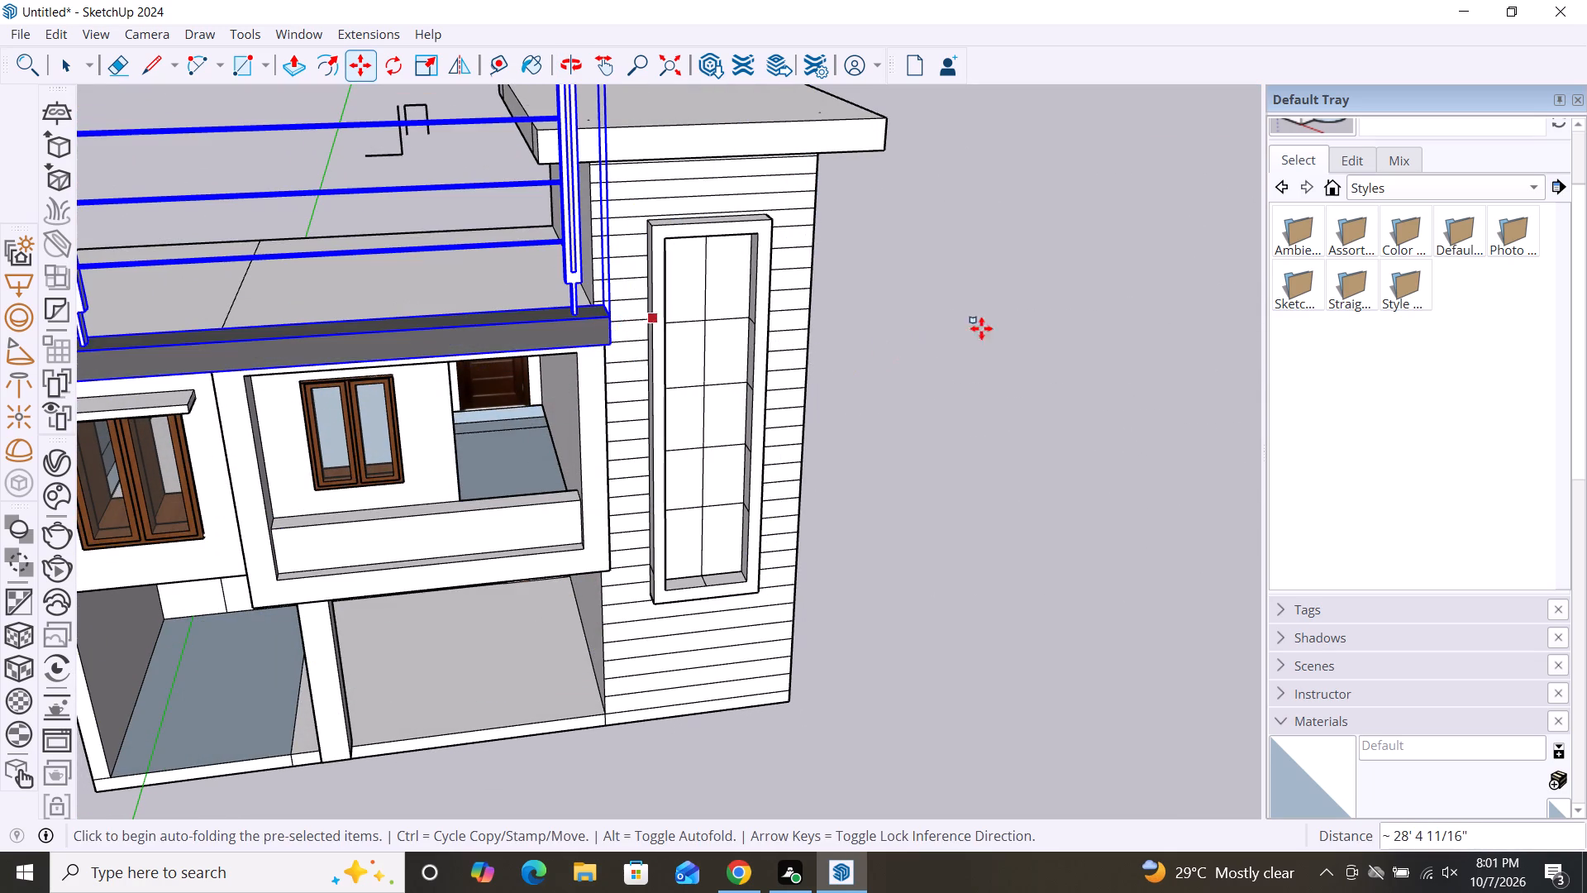
# Scale the railing from its far-end grip by about 0.21 in length and 0.44 in depth to match the balcony block's width.
pyautogui.scroll(-7, 1007, 322)
pyautogui.press('s')
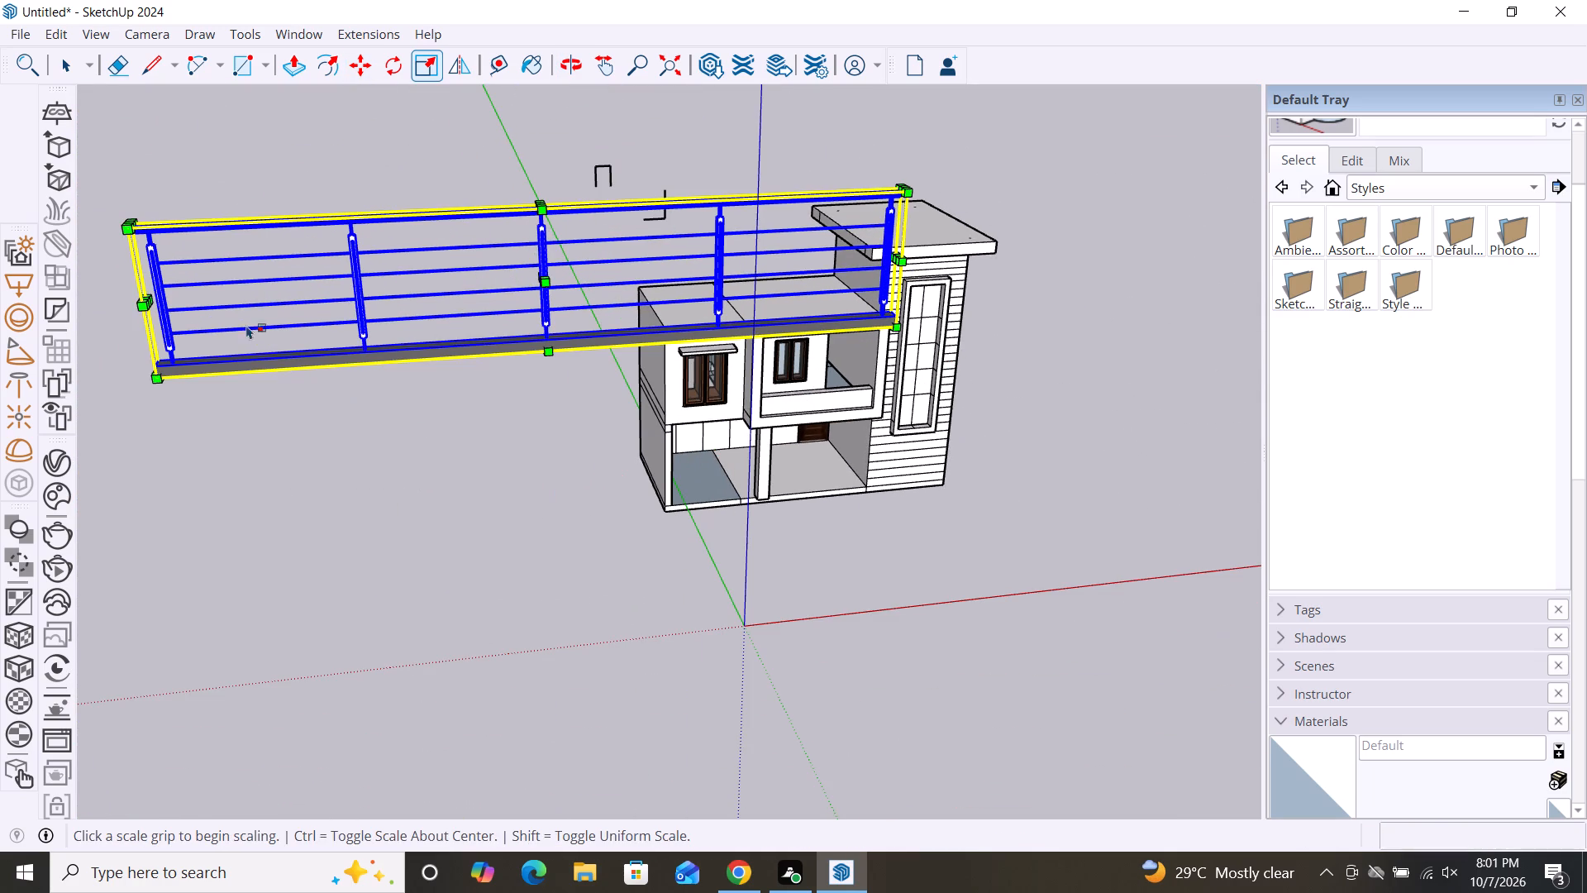
pyautogui.click(150, 305)
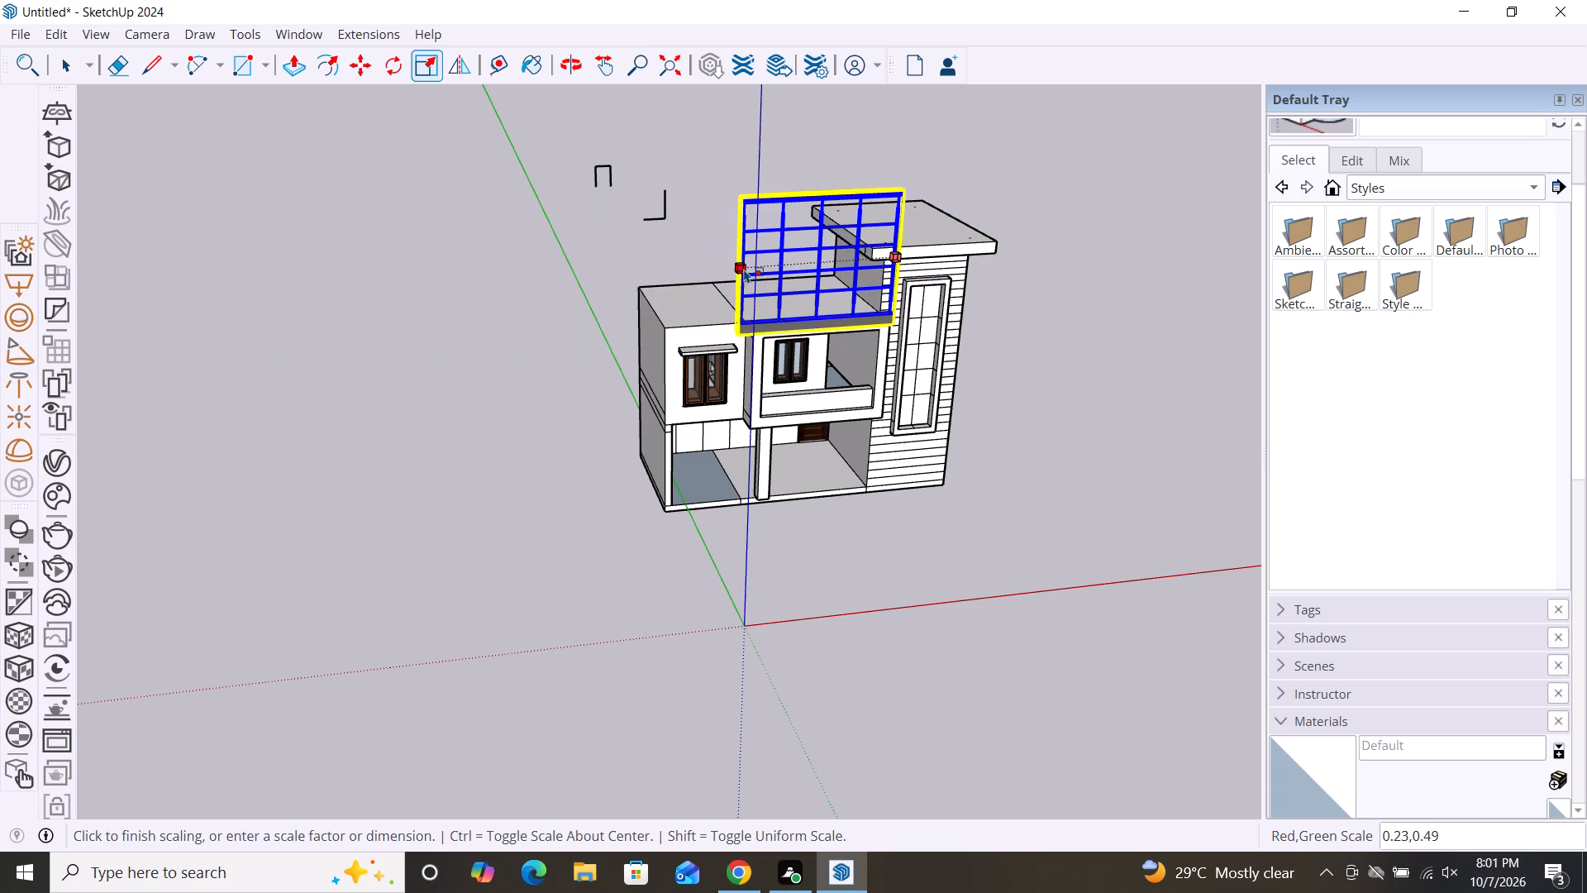
pyautogui.click(755, 267)
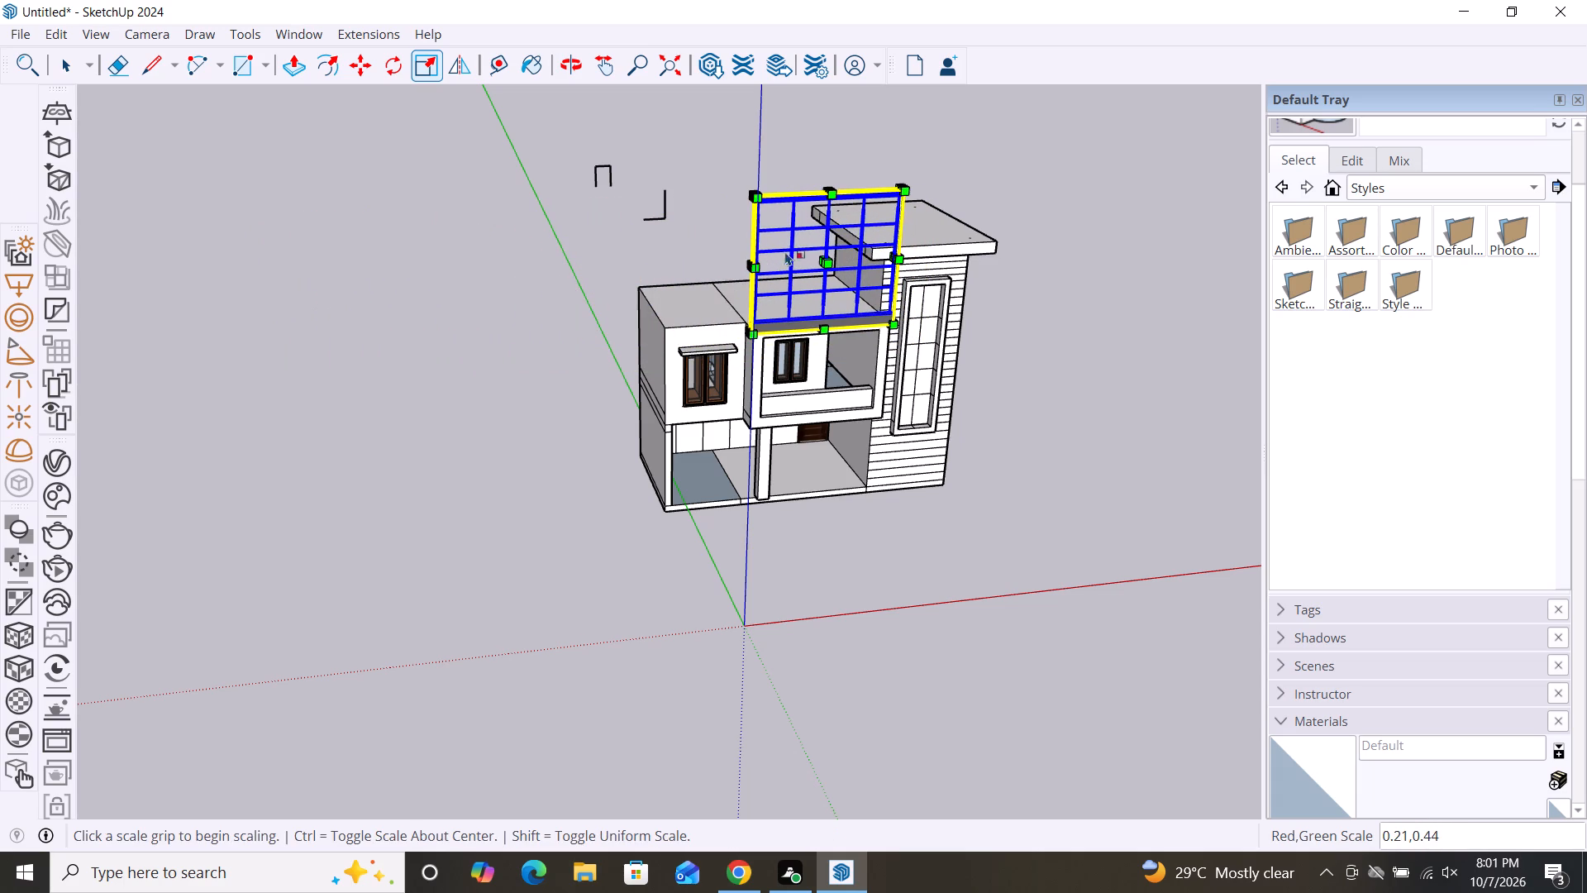
# Scale the railing from its top centre grip by about 0.27 in height and 0.87 in depth, and deselect it.
pyautogui.click(826, 193)
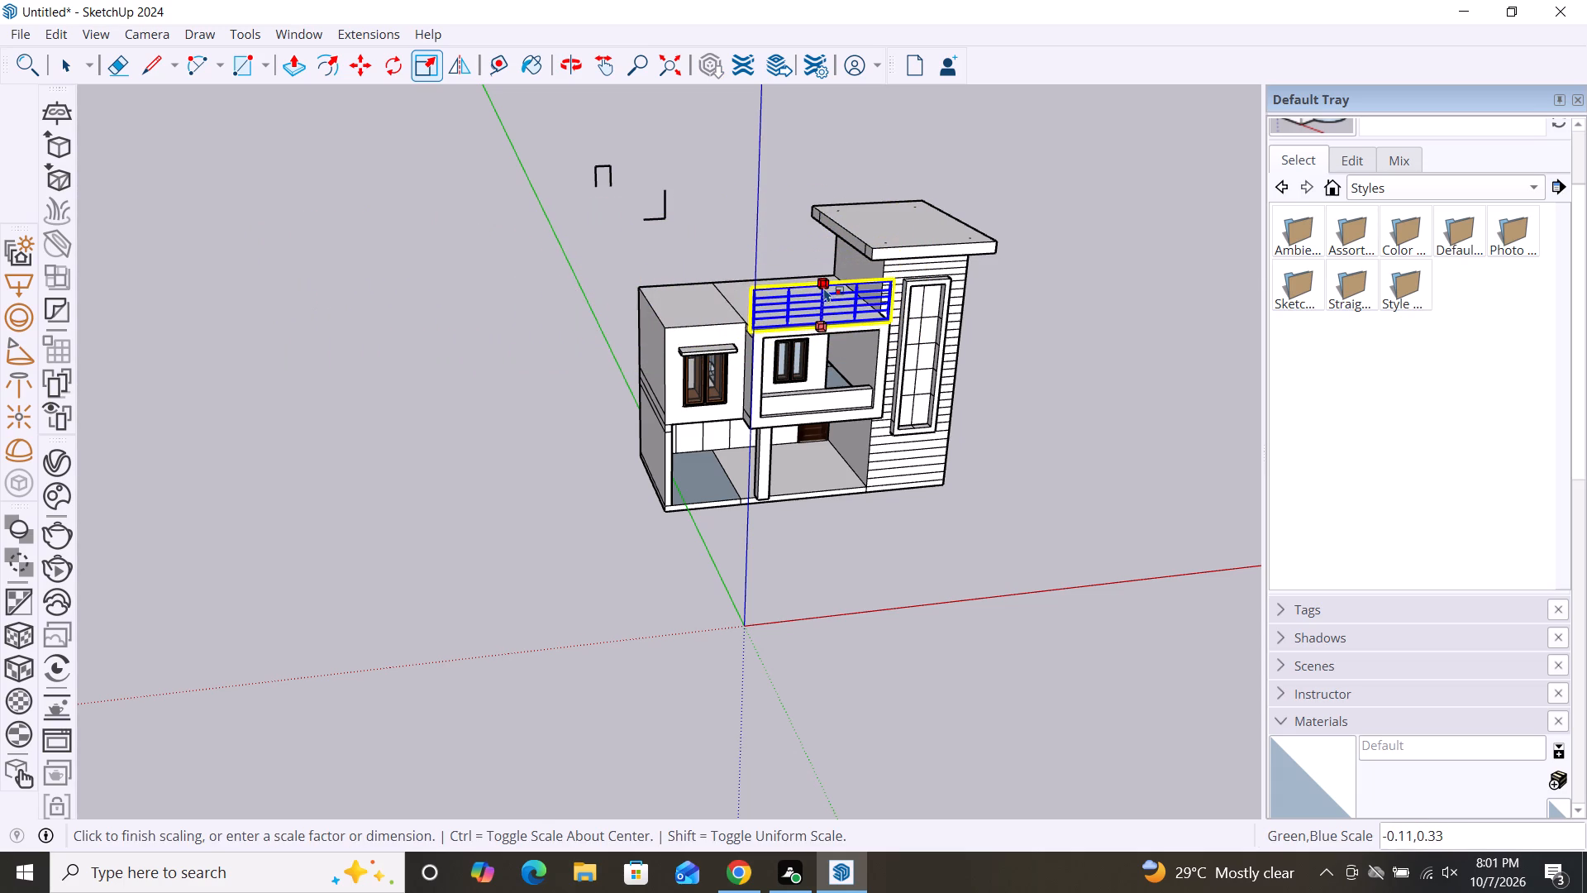
pyautogui.click(825, 293)
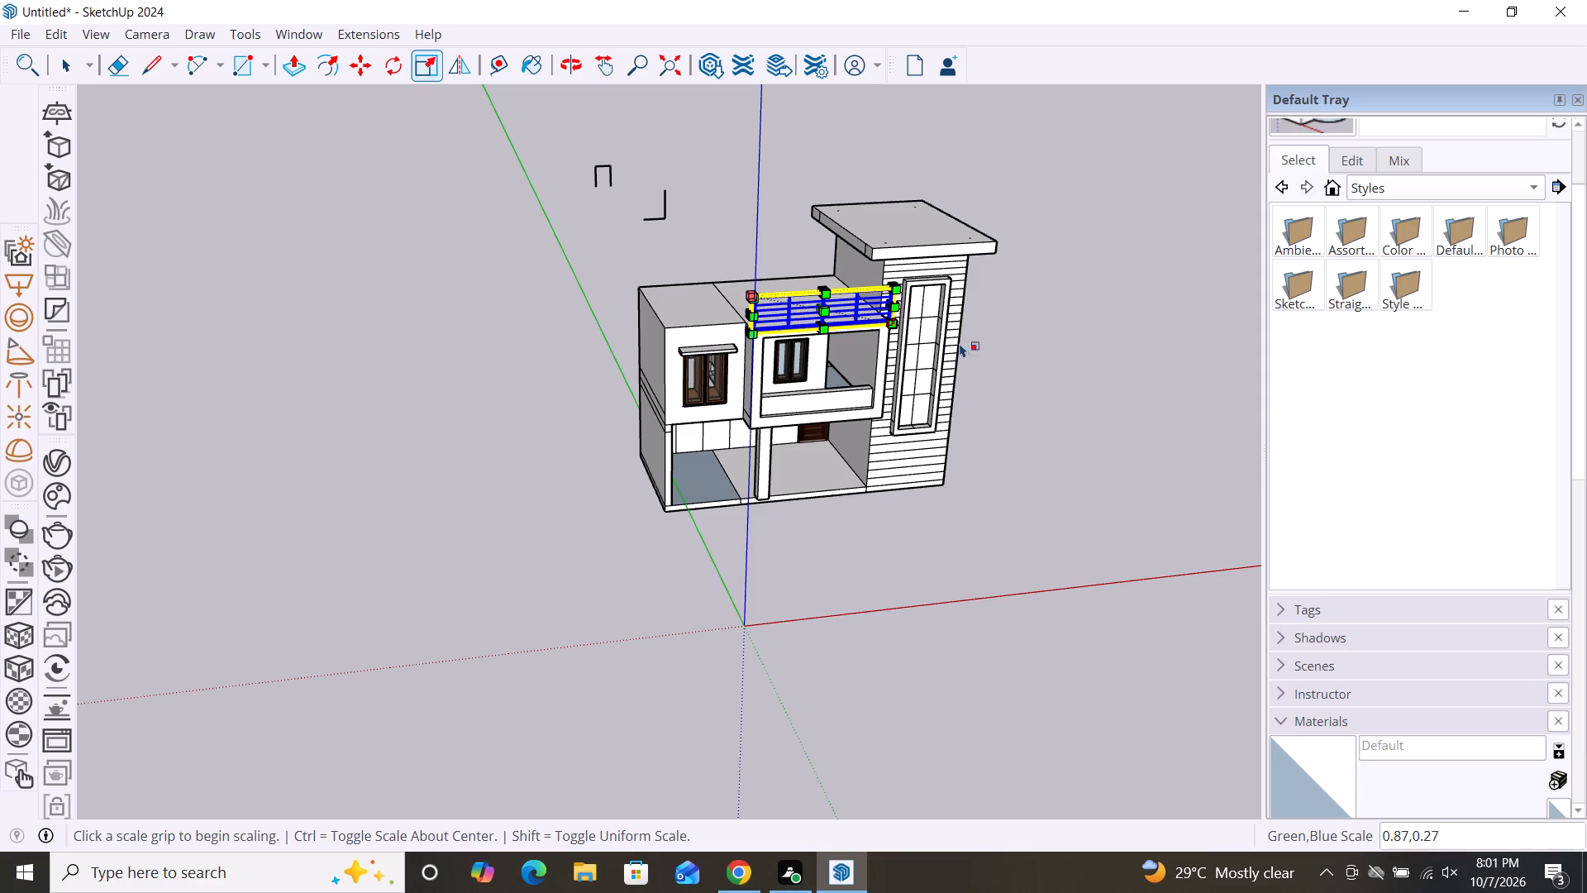
pyautogui.press('space')
pyautogui.click(1131, 385)
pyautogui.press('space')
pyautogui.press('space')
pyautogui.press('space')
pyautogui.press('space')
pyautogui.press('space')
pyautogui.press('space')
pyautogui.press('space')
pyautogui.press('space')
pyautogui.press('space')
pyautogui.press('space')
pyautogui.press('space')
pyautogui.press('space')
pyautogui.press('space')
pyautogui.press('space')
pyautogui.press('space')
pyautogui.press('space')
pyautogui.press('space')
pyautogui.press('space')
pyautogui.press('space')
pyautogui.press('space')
# Move the railing about 4 11/16" by its lower end corner onto the balcony block's front roof corner beside the tower, and deselect it.
pyautogui.moveTo(1026, 358); pyautogui.dragTo(1012, 360, button='middle')
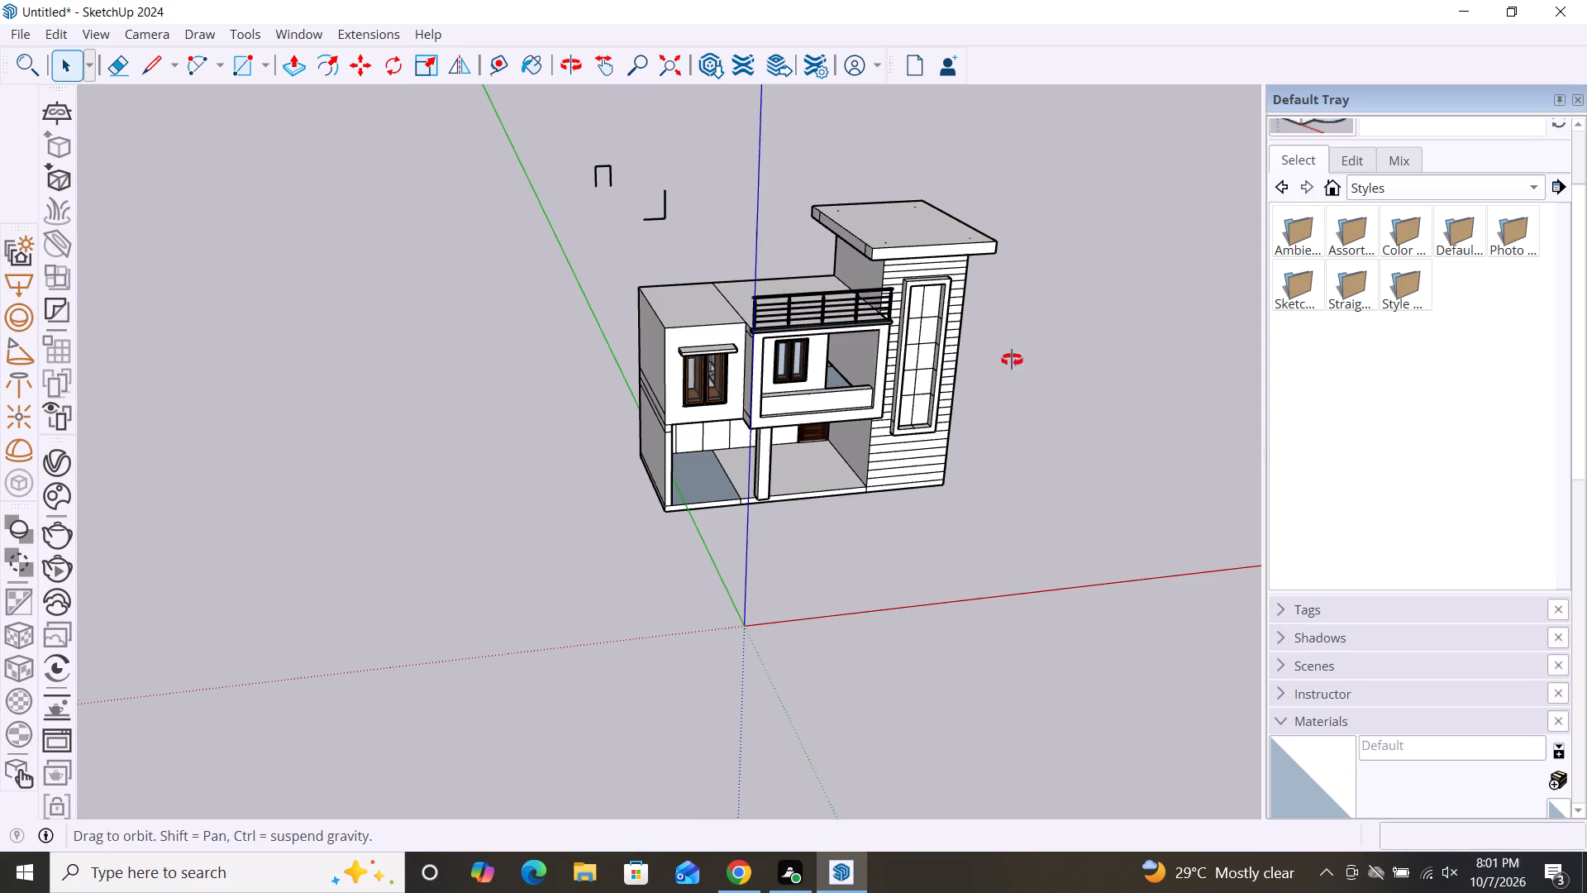
pyautogui.moveTo(1012, 360); pyautogui.dragTo(862, 278, button='middle')
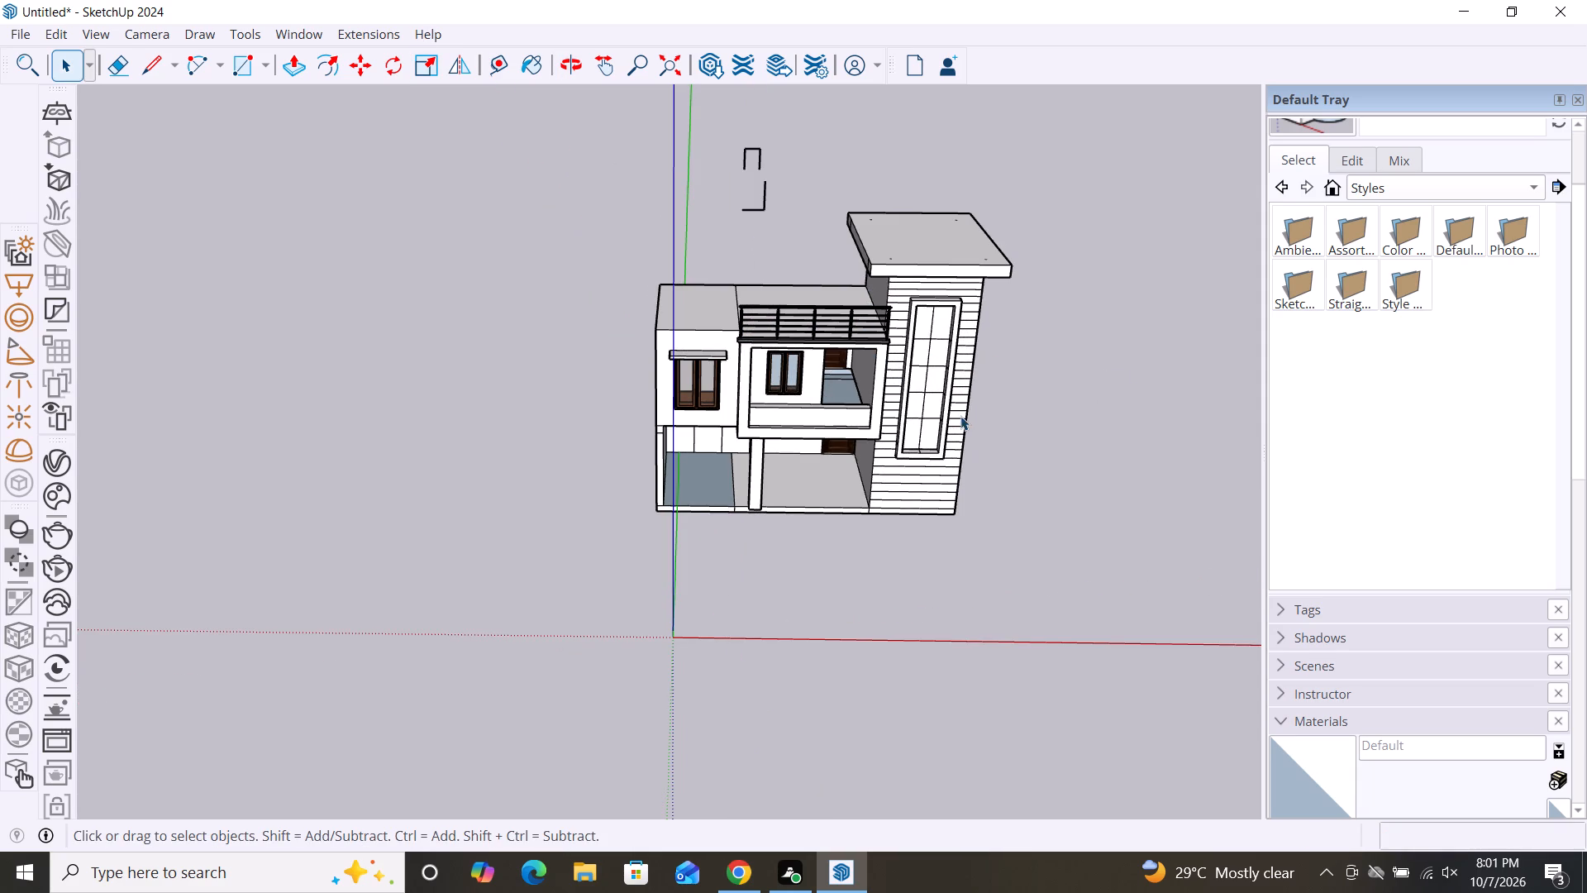
pyautogui.keyDown('alt'); pyautogui.moveTo(960, 416); pyautogui.dragTo(933, 299, button='middle'); pyautogui.keyUp('alt')
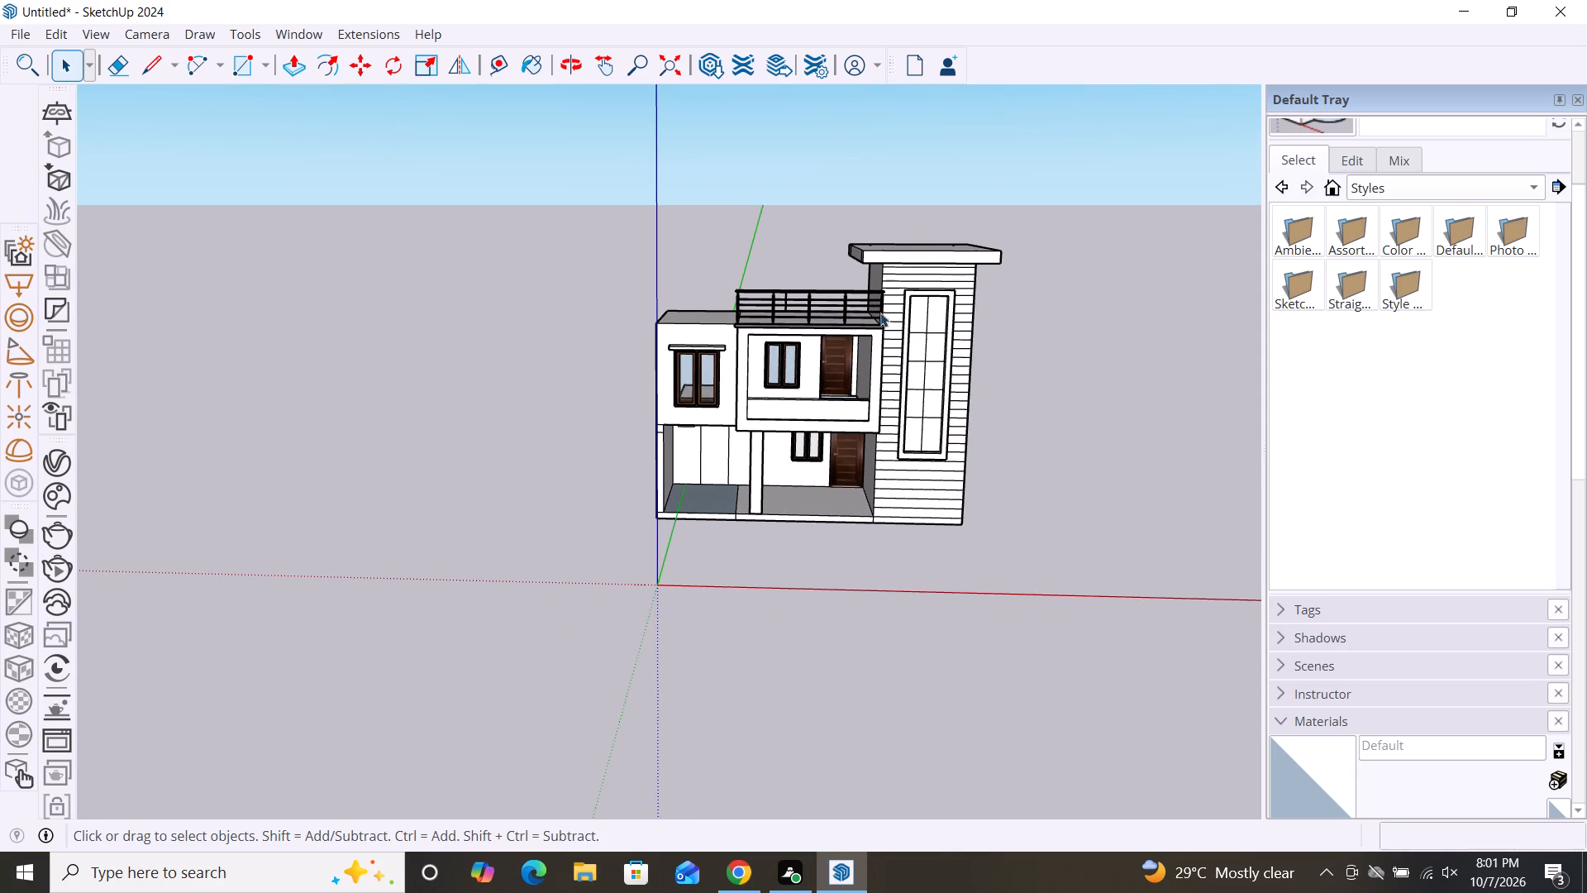
pyautogui.scroll(15, 882, 313)
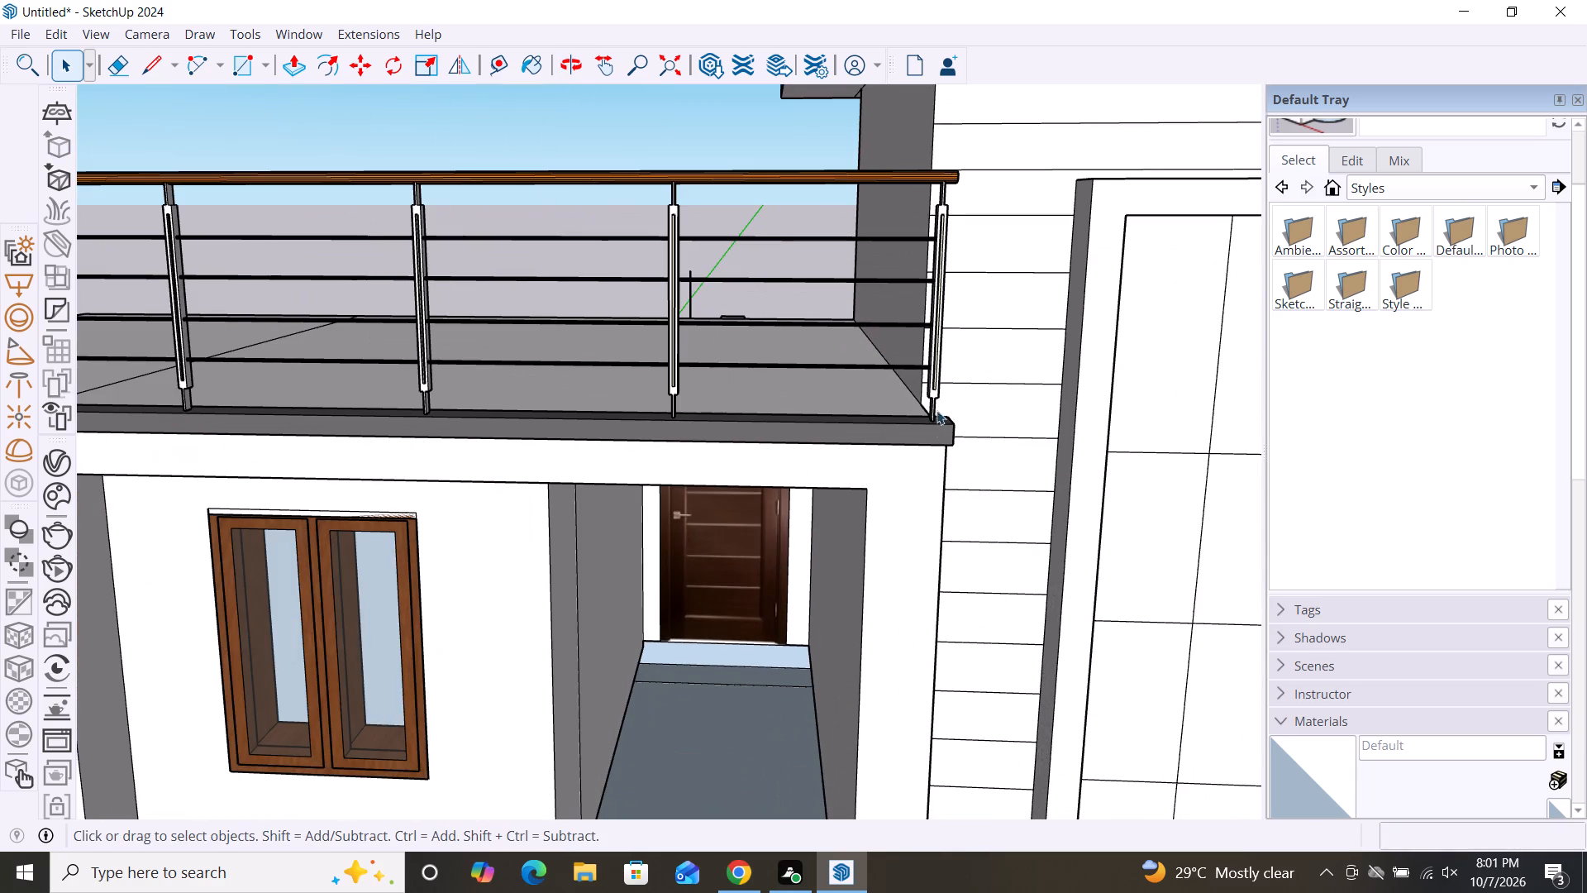
pyautogui.click(936, 425)
pyautogui.press('m')
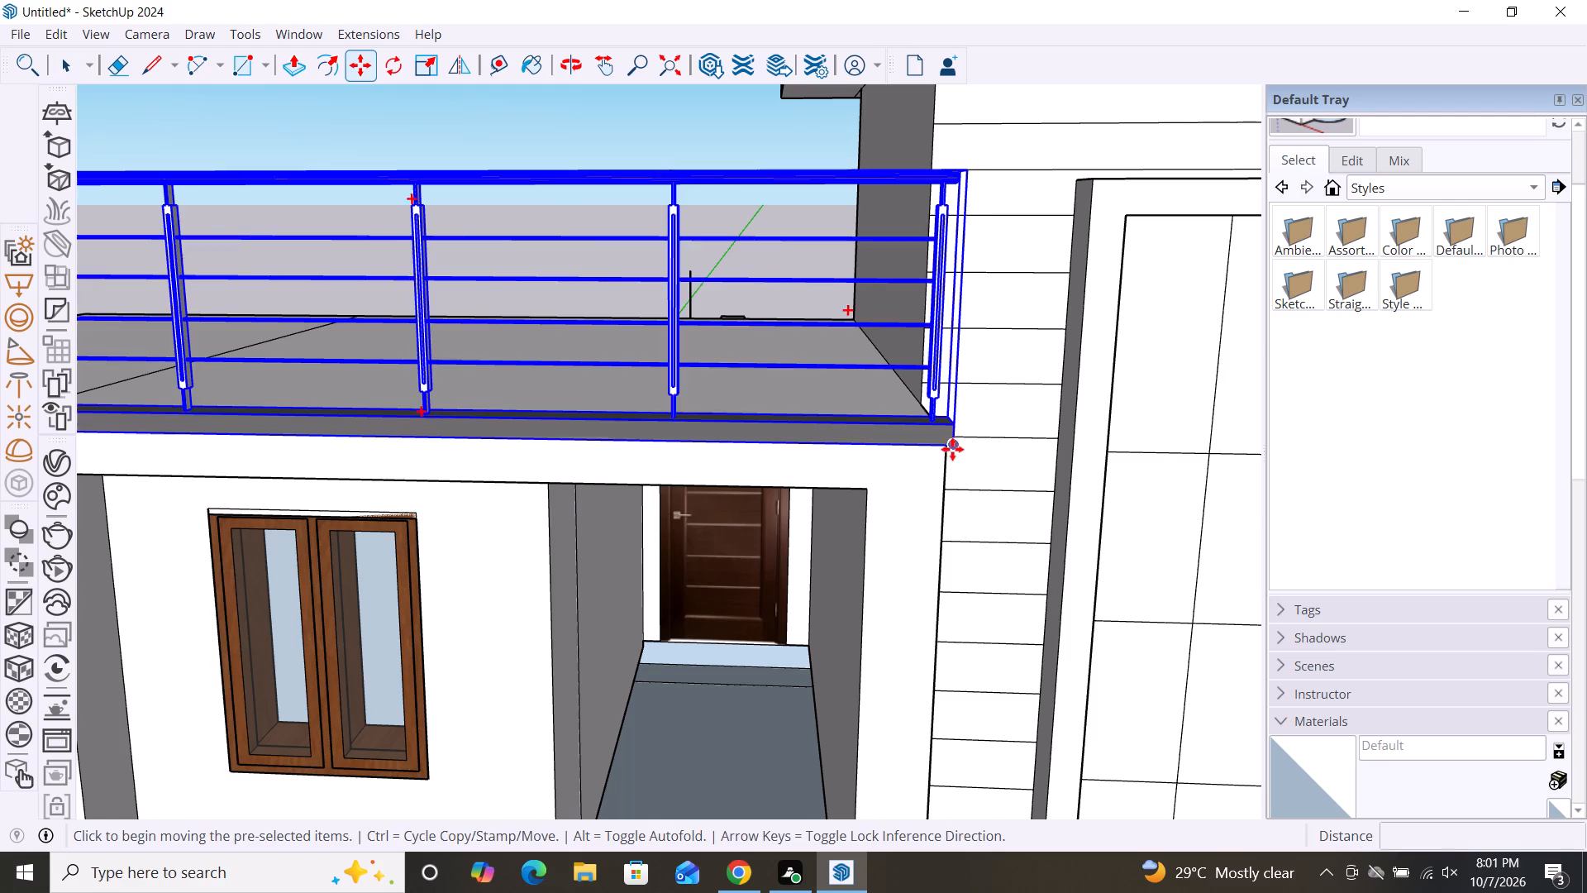
pyautogui.moveTo(955, 451); pyautogui.dragTo(947, 439)
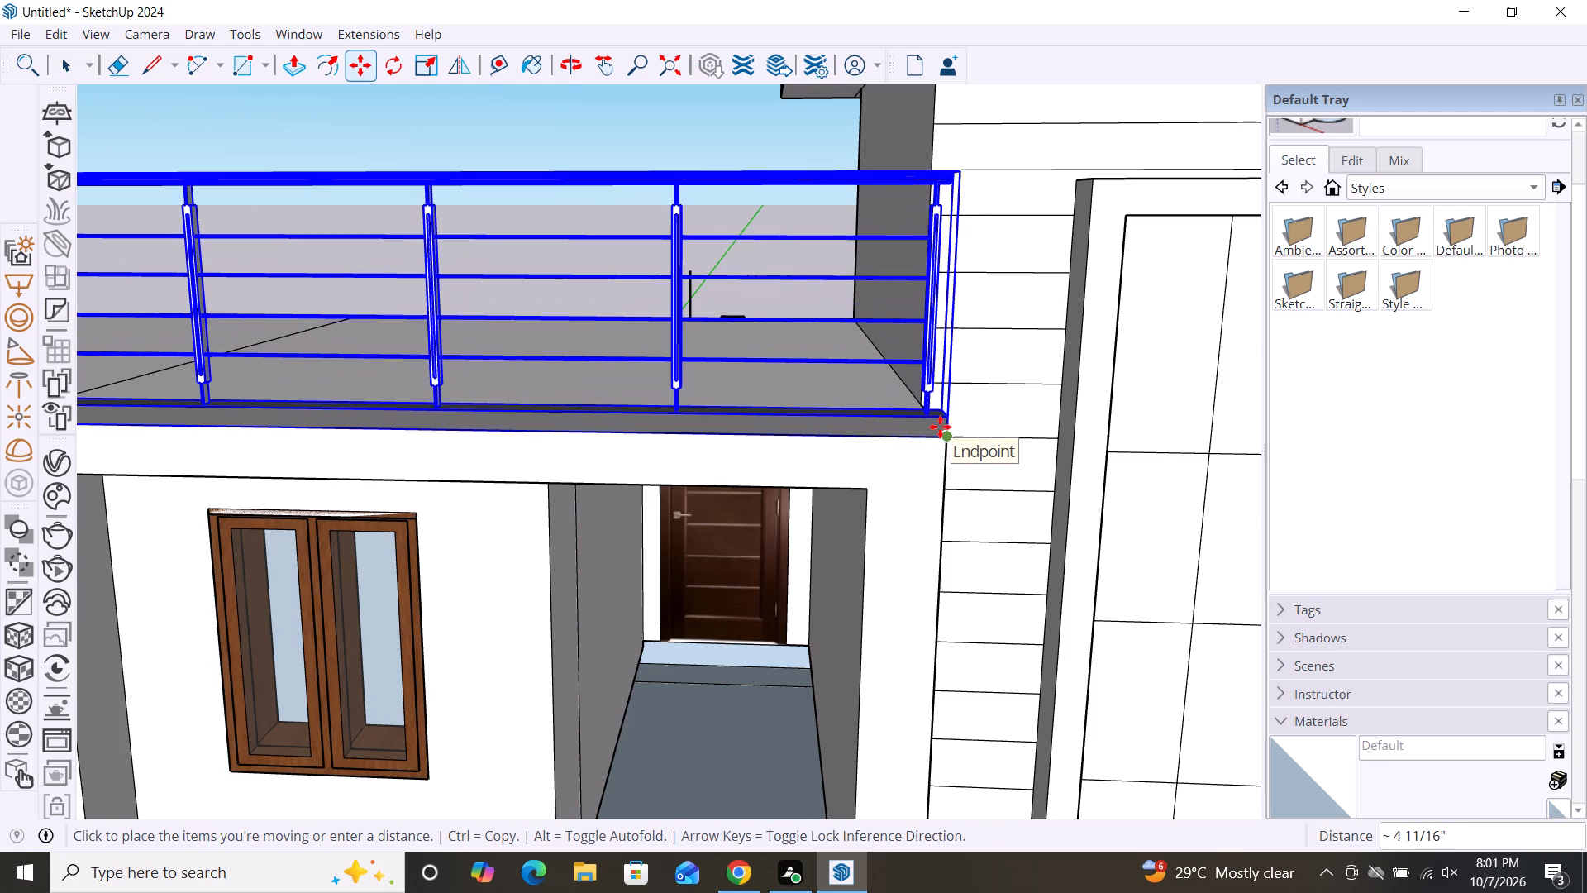
pyautogui.click(940, 427)
pyautogui.press('space')
pyautogui.scroll(-8, 734, 390)
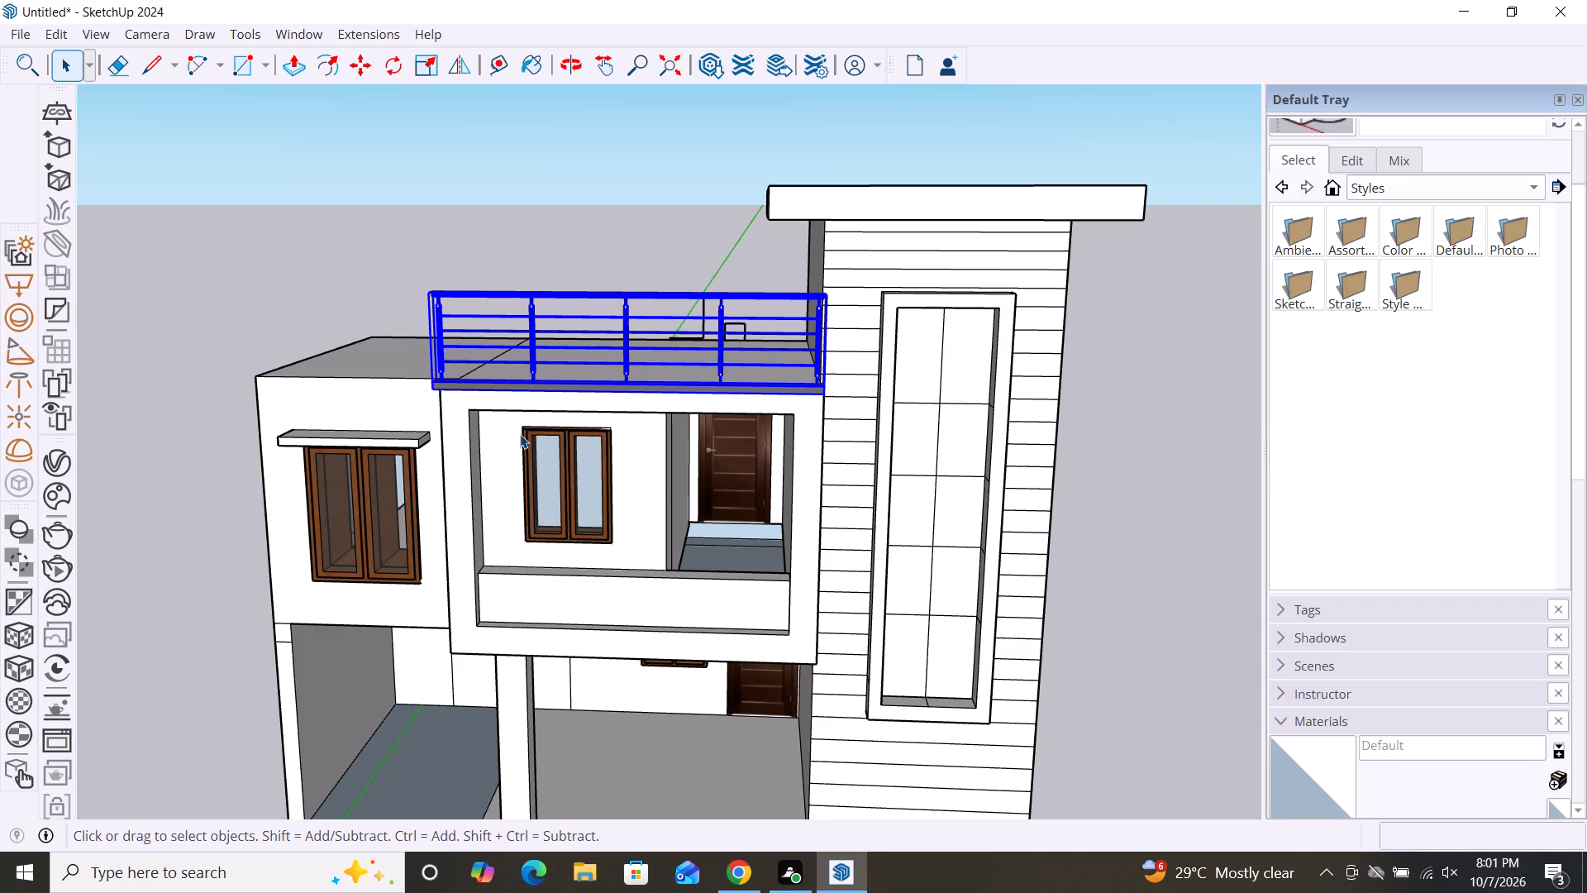
pyautogui.click(1144, 436)
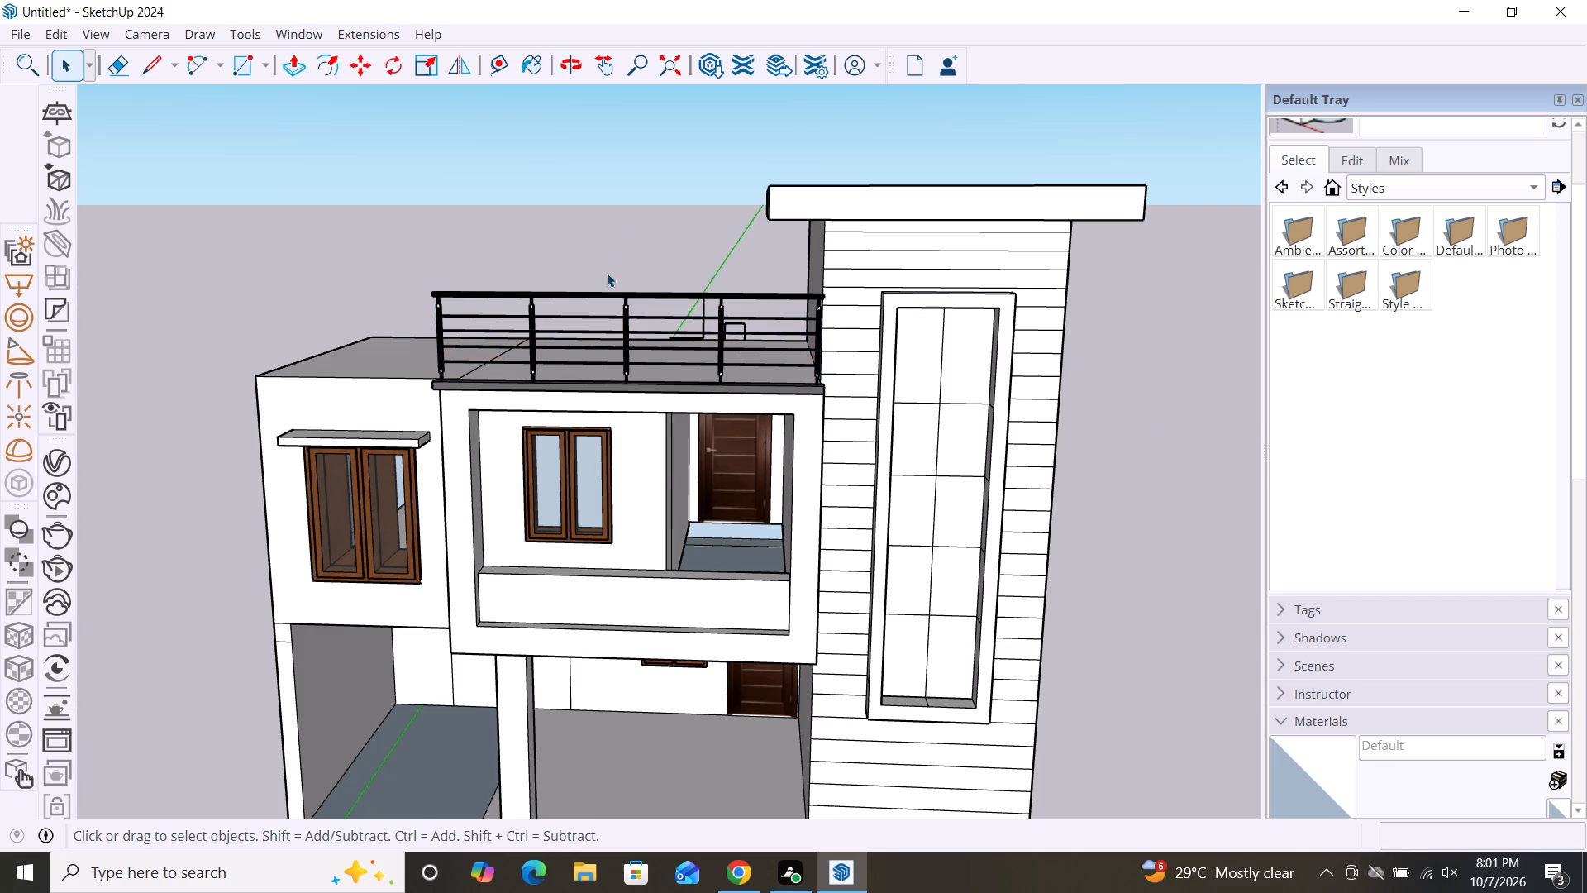
# Import the Railing1 model from the Downloads folder.
pyautogui.scroll(-5, 617, 217)
pyautogui.moveTo(707, 430); pyautogui.dragTo(823, 400, button='middle')
pyautogui.moveTo(817, 403); pyautogui.dragTo(726, 436, button='middle')
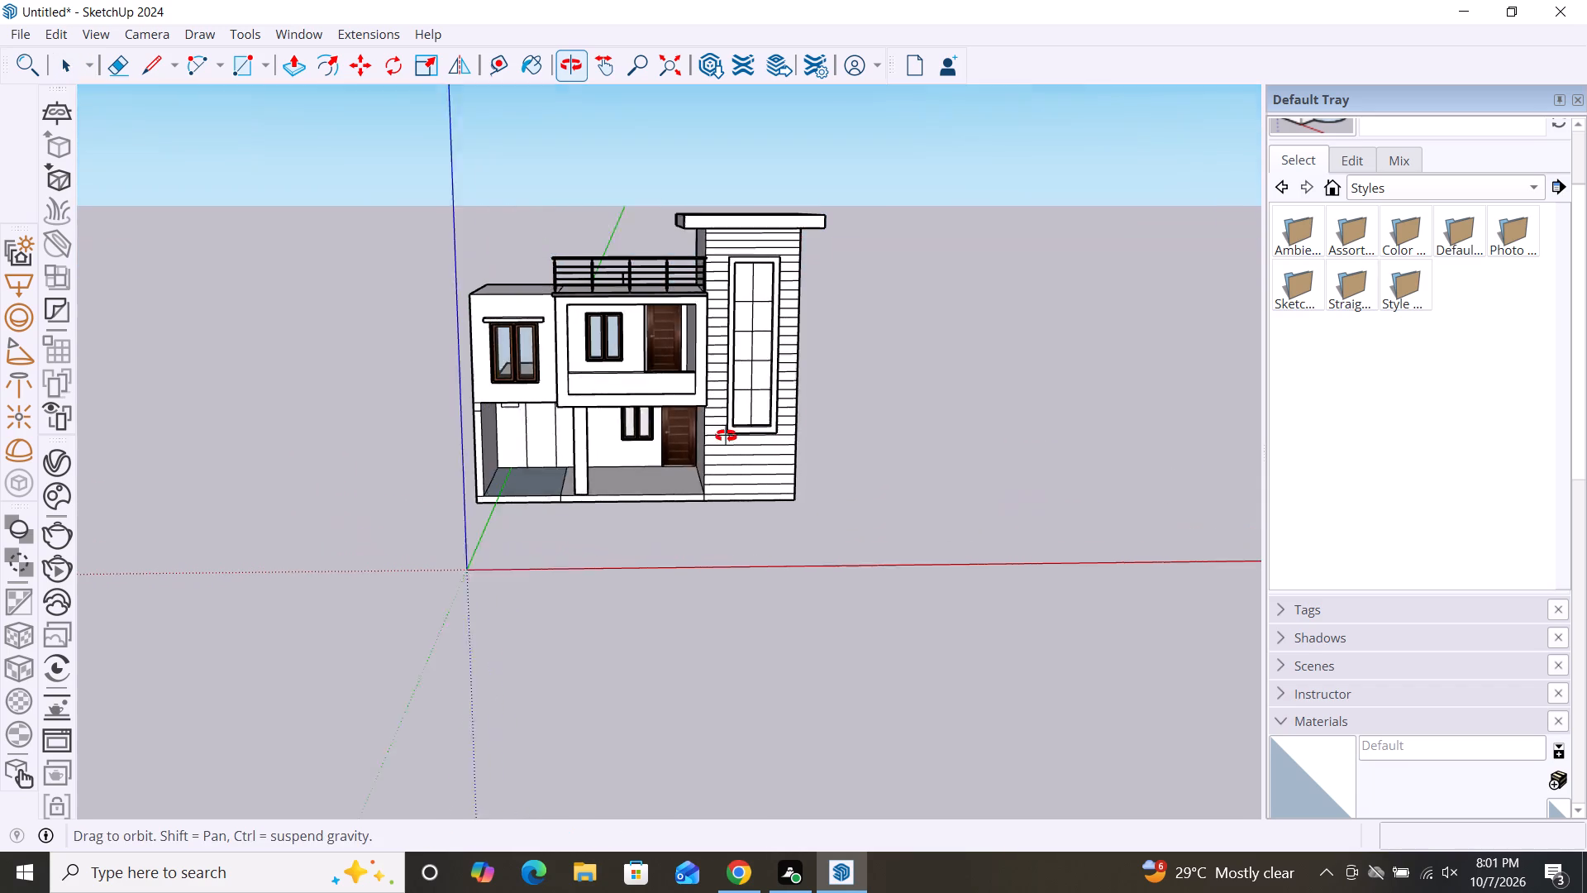
pyautogui.moveTo(726, 436); pyautogui.dragTo(723, 437, button='middle')
pyautogui.click(17, 34)
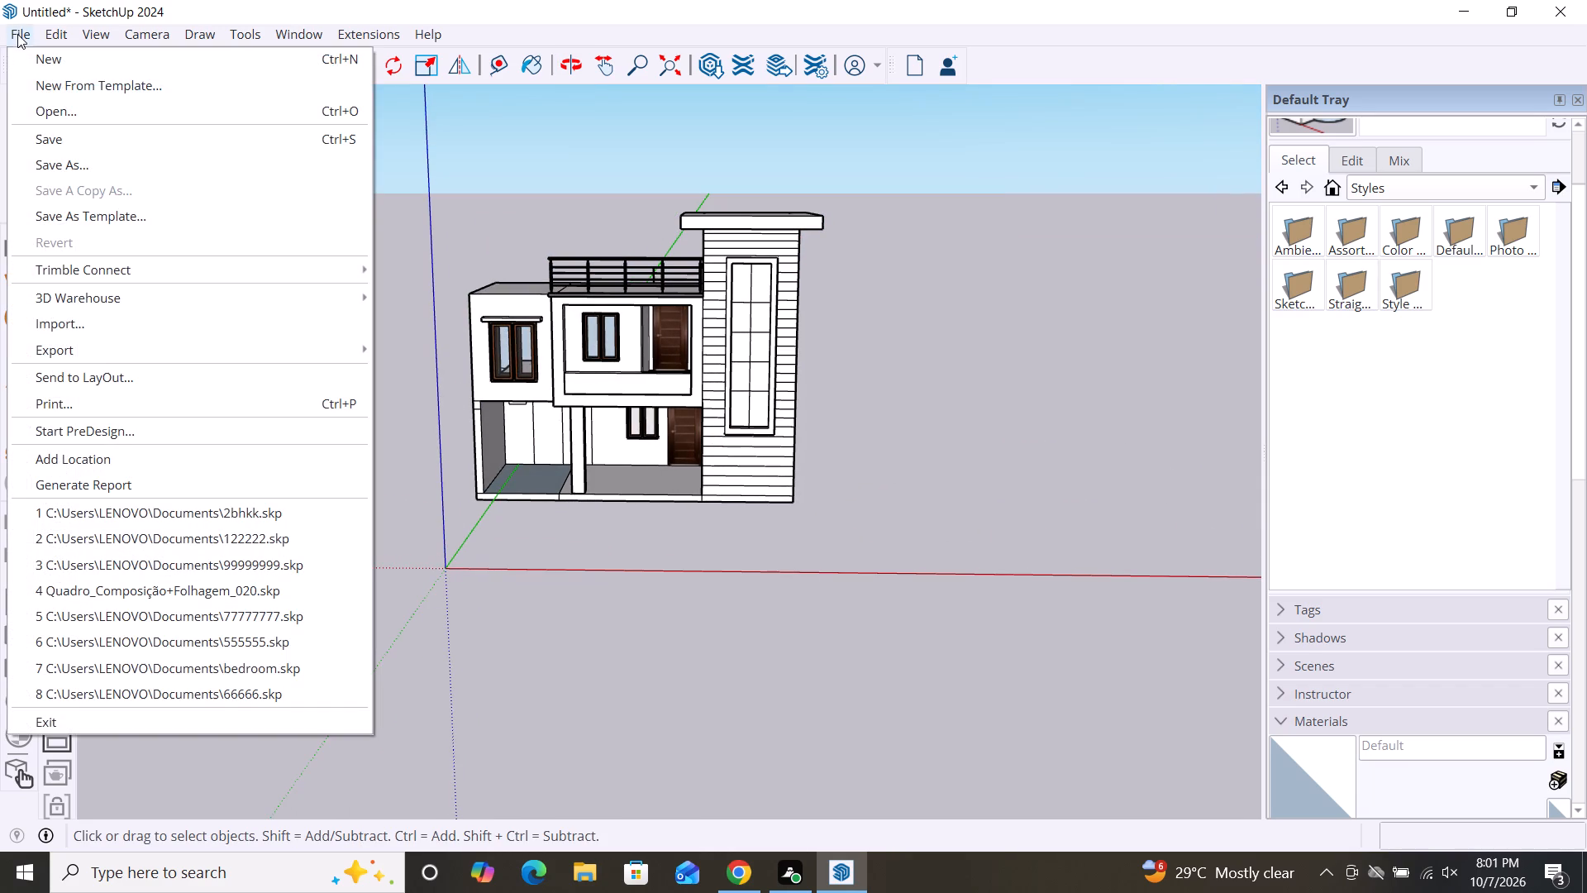
pyautogui.click(70, 326)
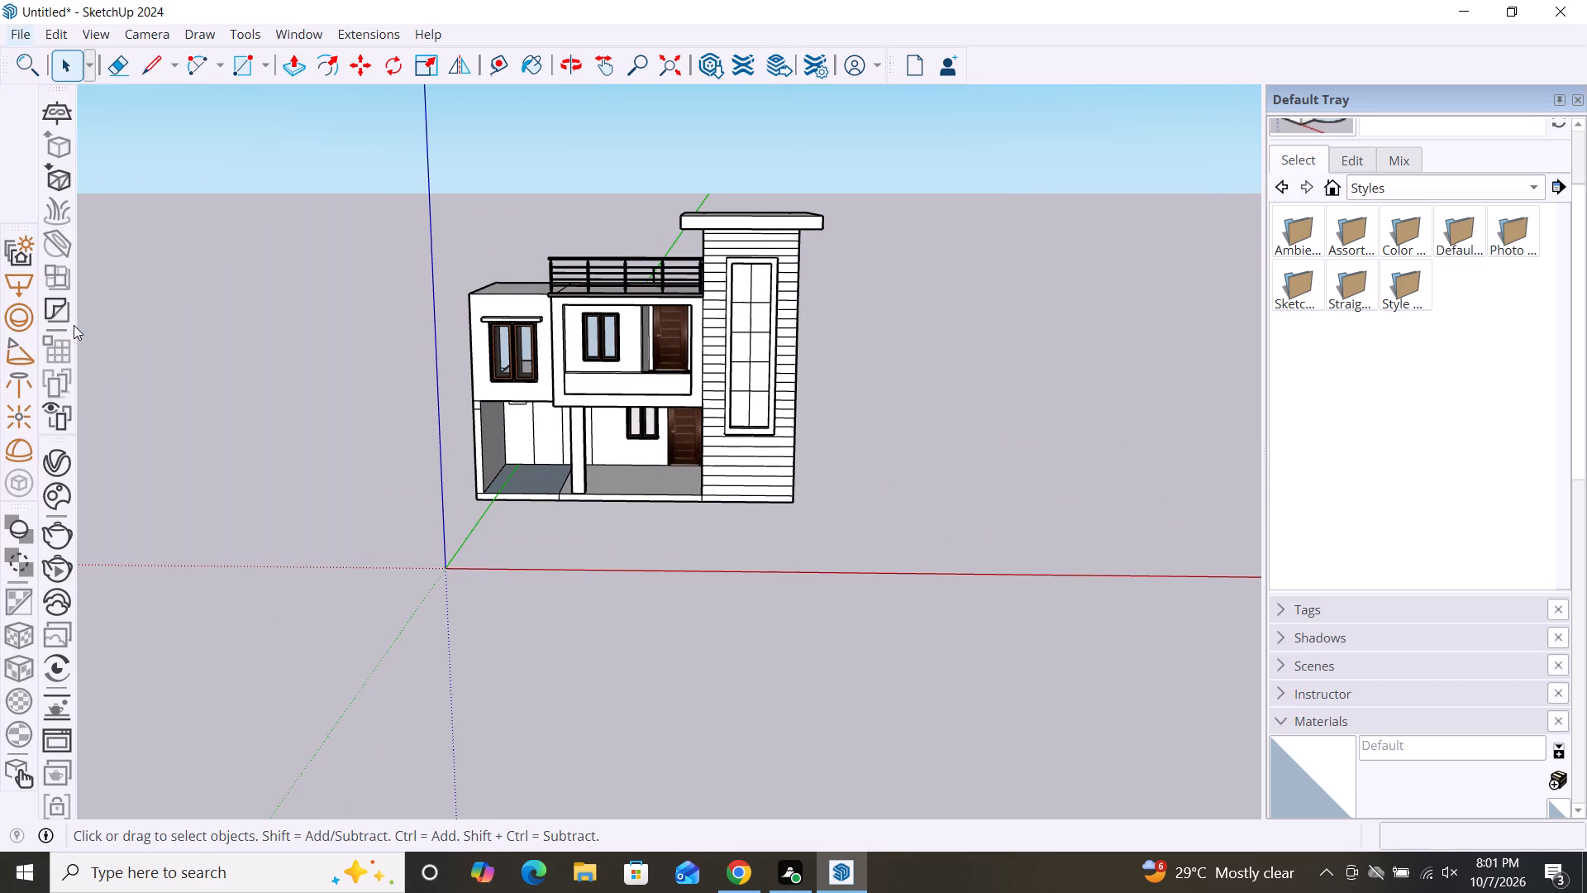
pyautogui.scroll(-3, 278, 271)
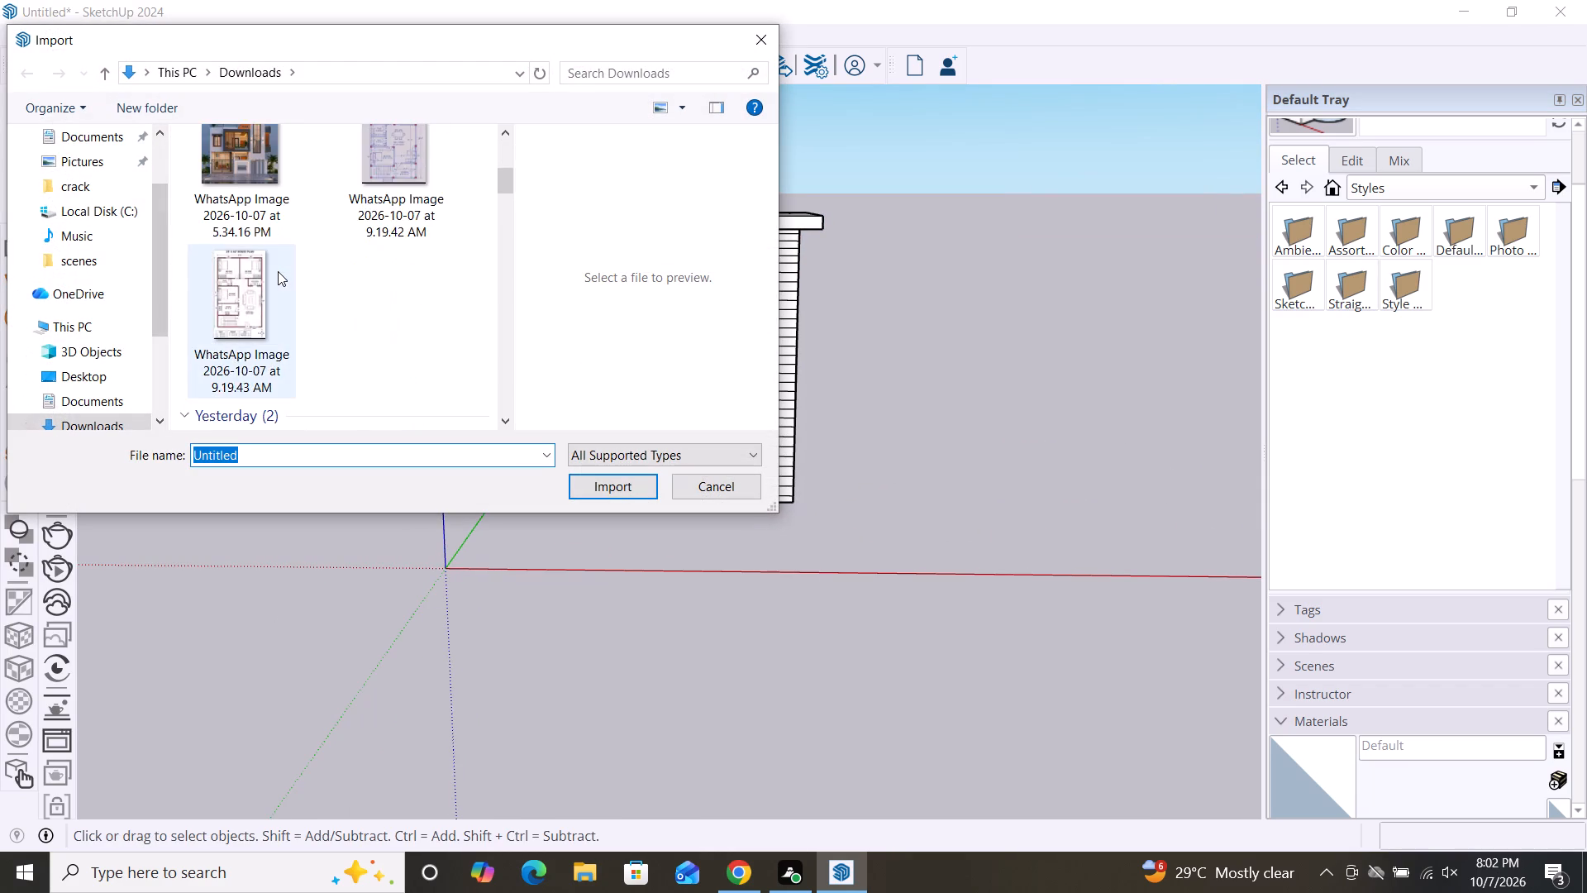
pyautogui.scroll(-14, 278, 271)
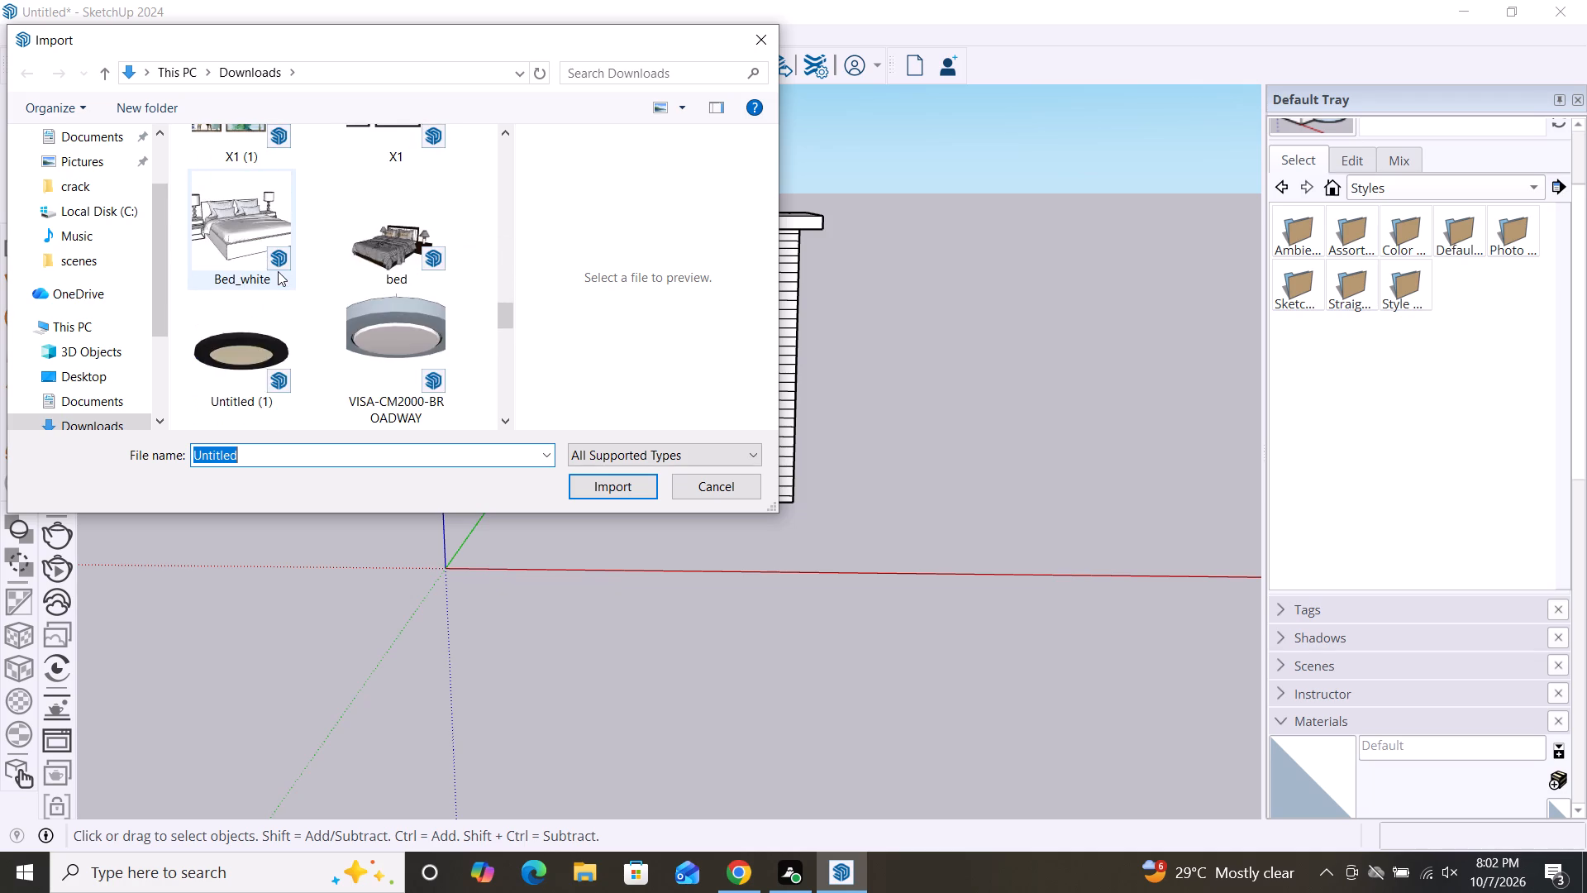
pyautogui.scroll(-14, 278, 271)
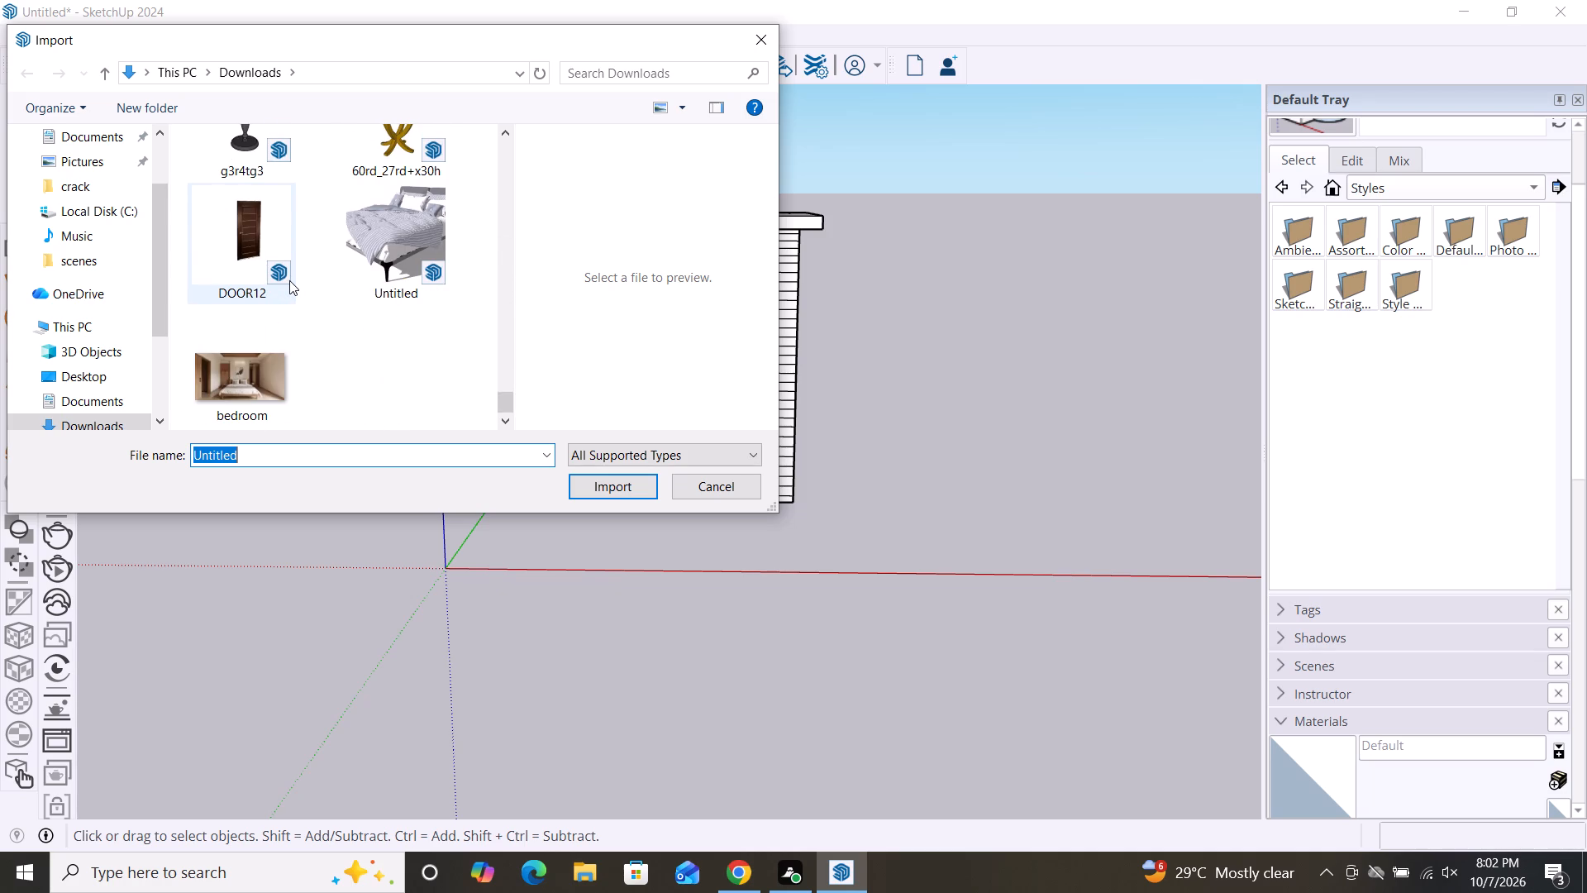
pyautogui.scroll(11, 289, 280)
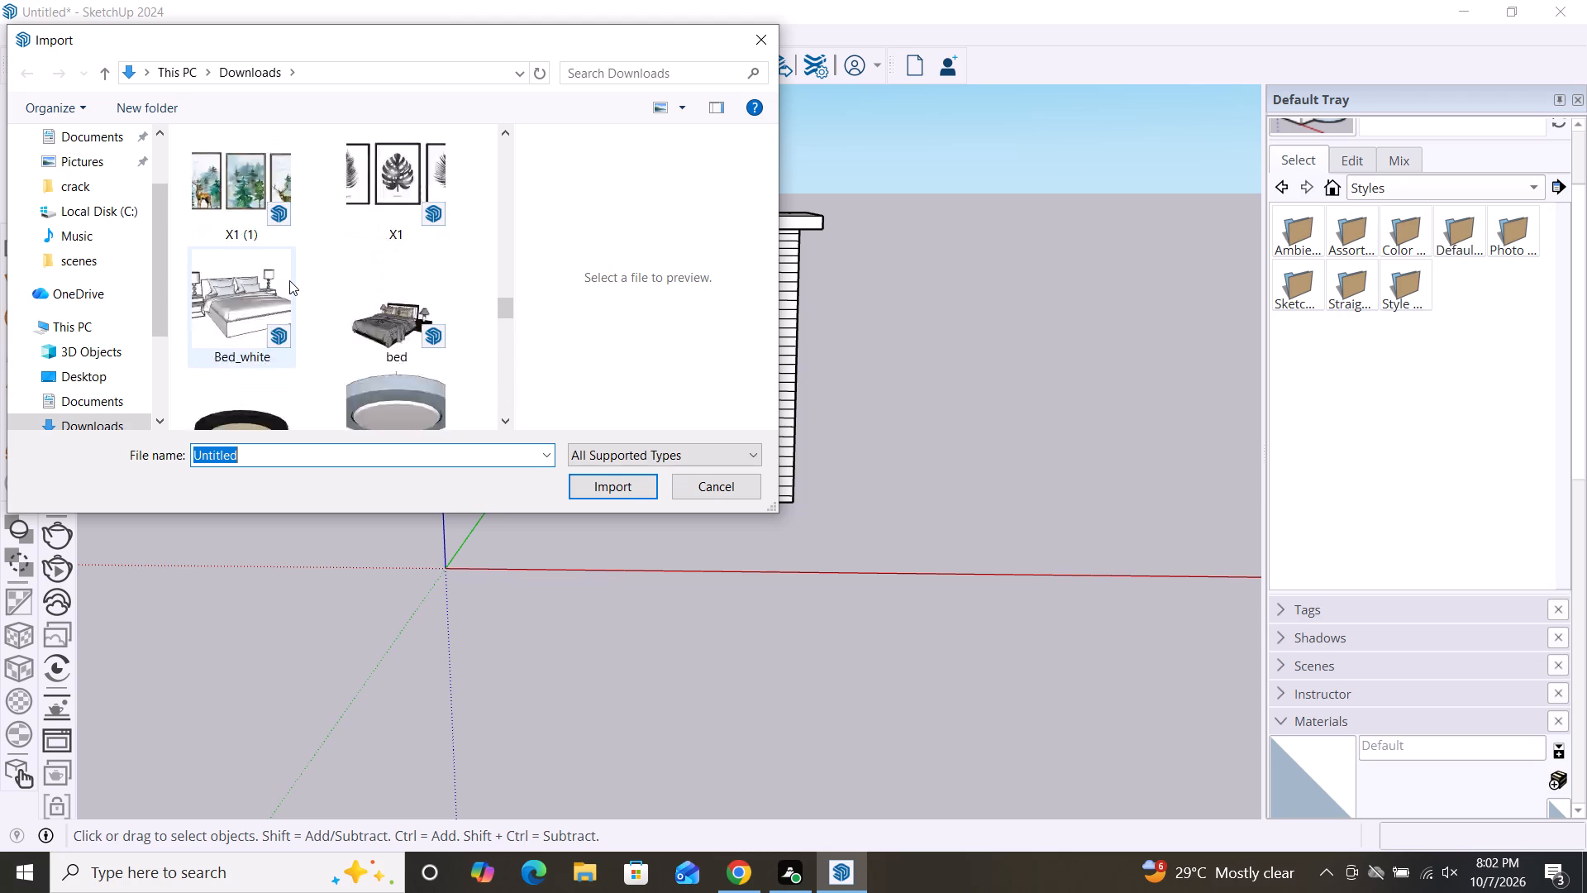
pyautogui.scroll(5, 289, 280)
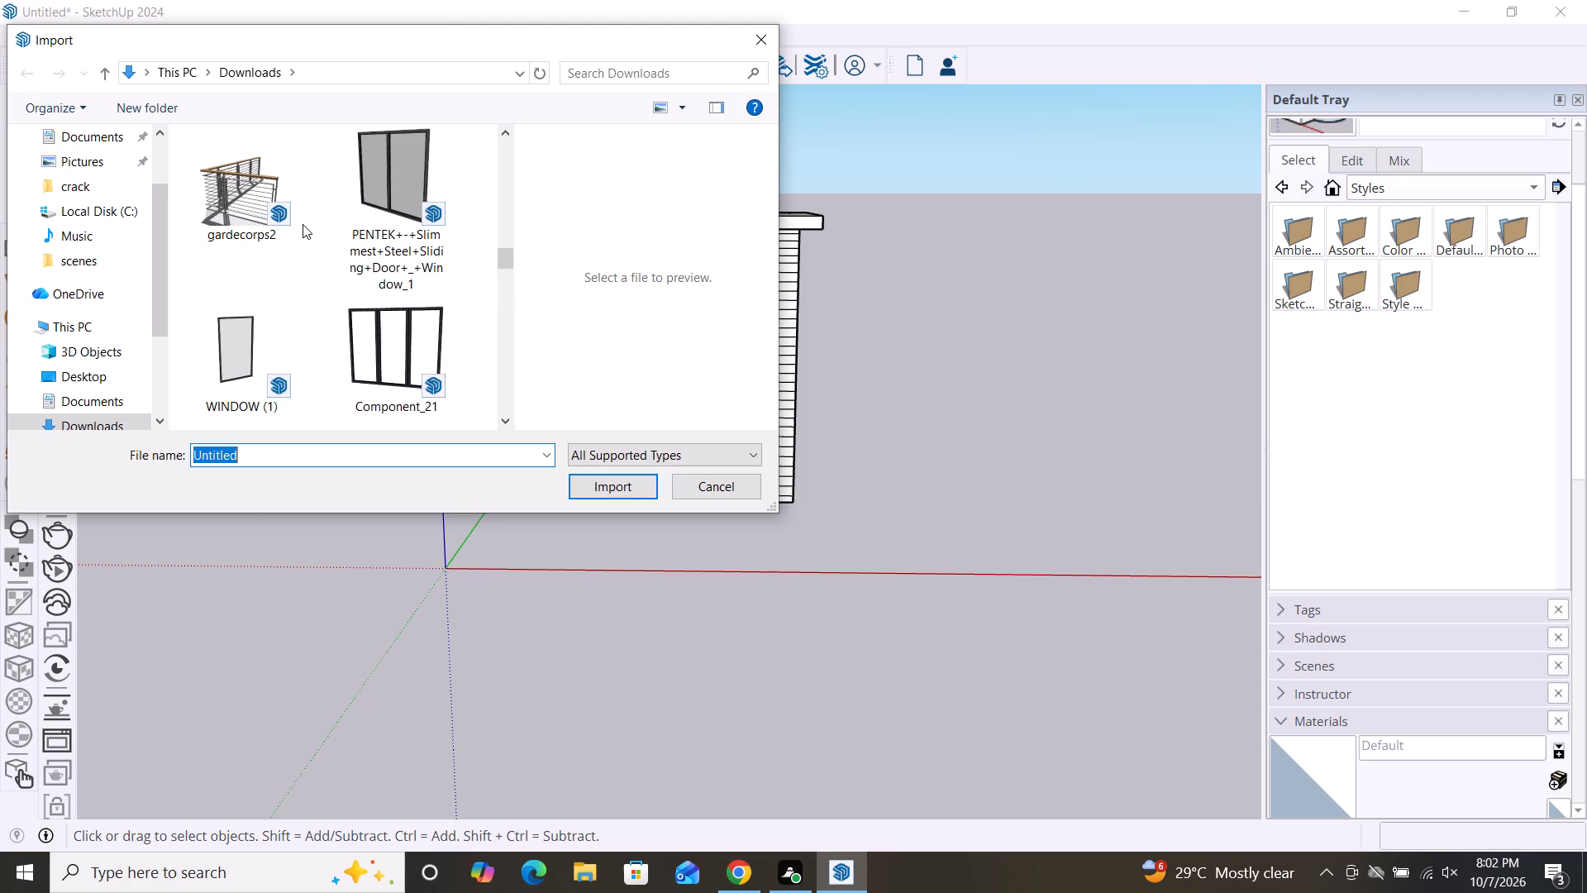
pyautogui.scroll(1, 303, 224)
pyautogui.click(242, 193)
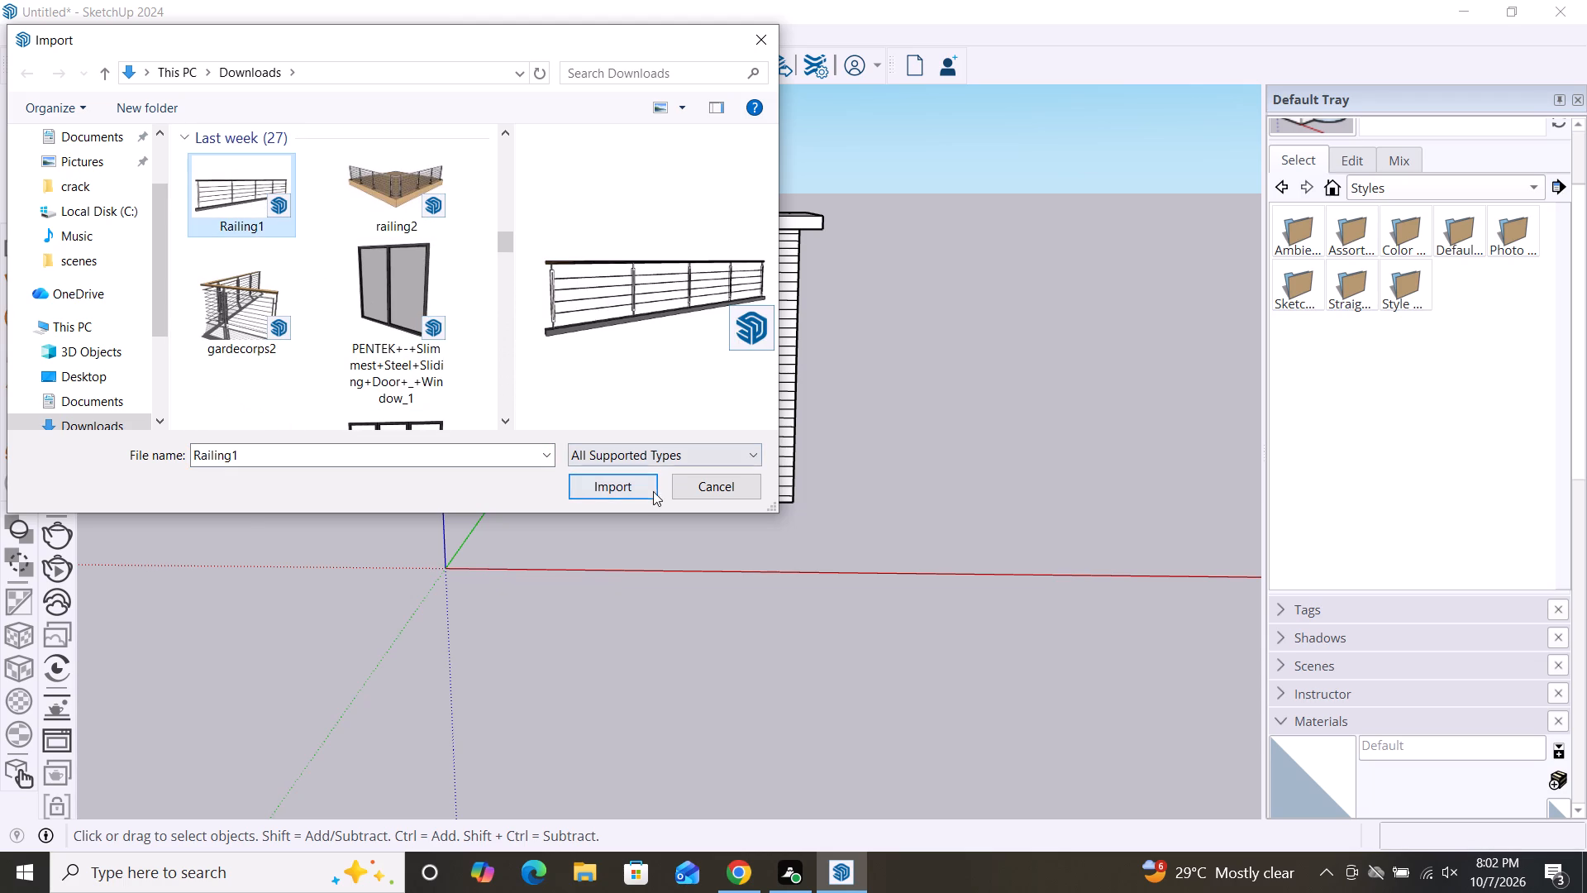
pyautogui.click(631, 485)
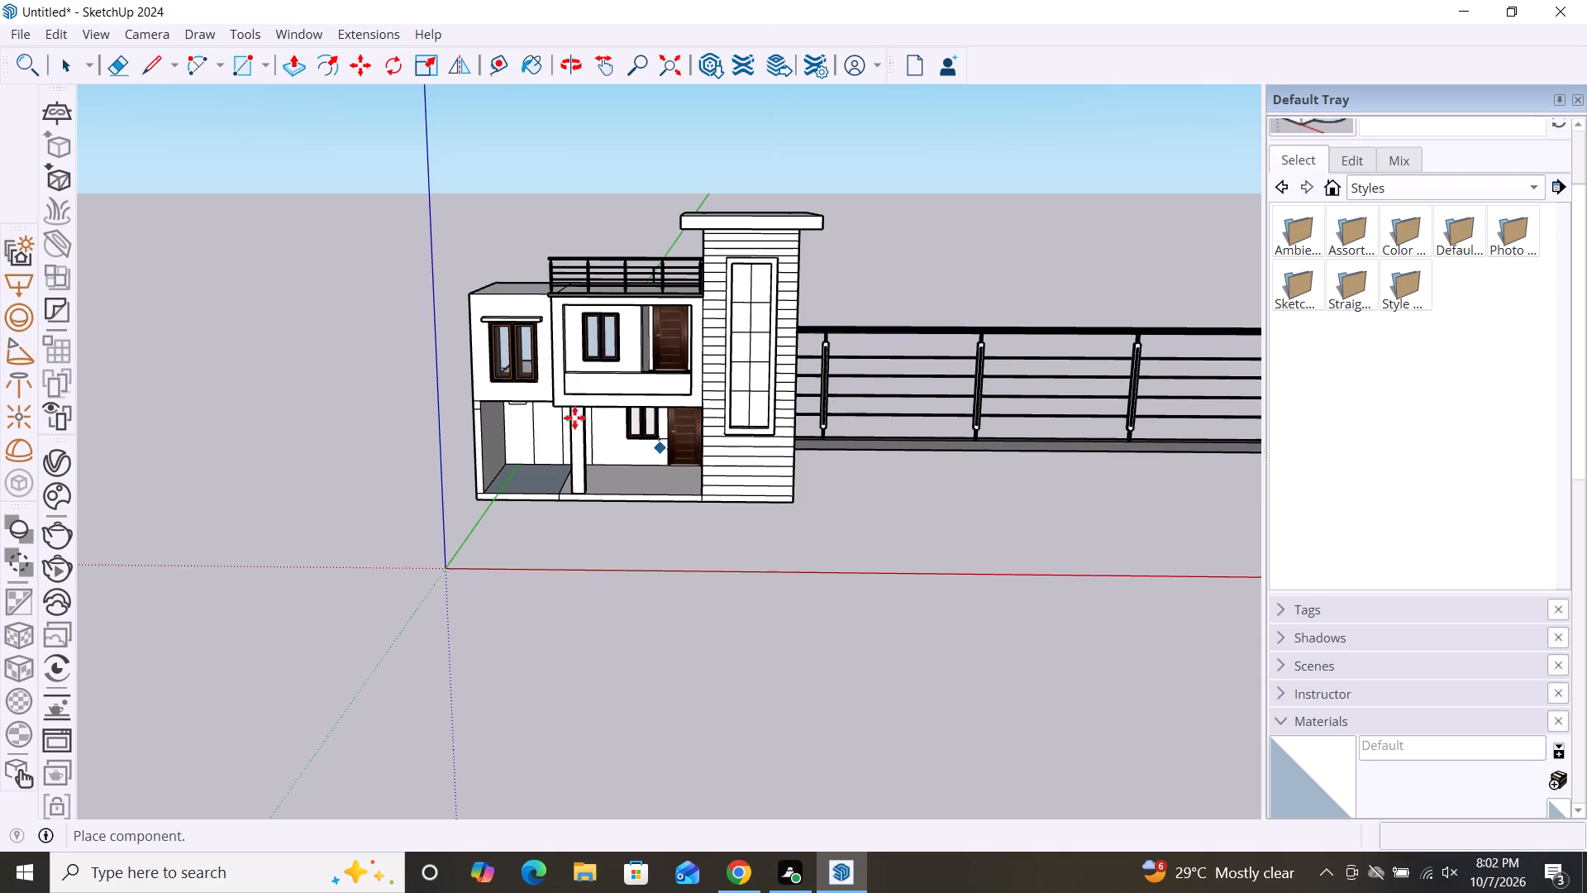
# Place the second railing in the open space beyond the tower.
pyautogui.scroll(11, 493, 251)
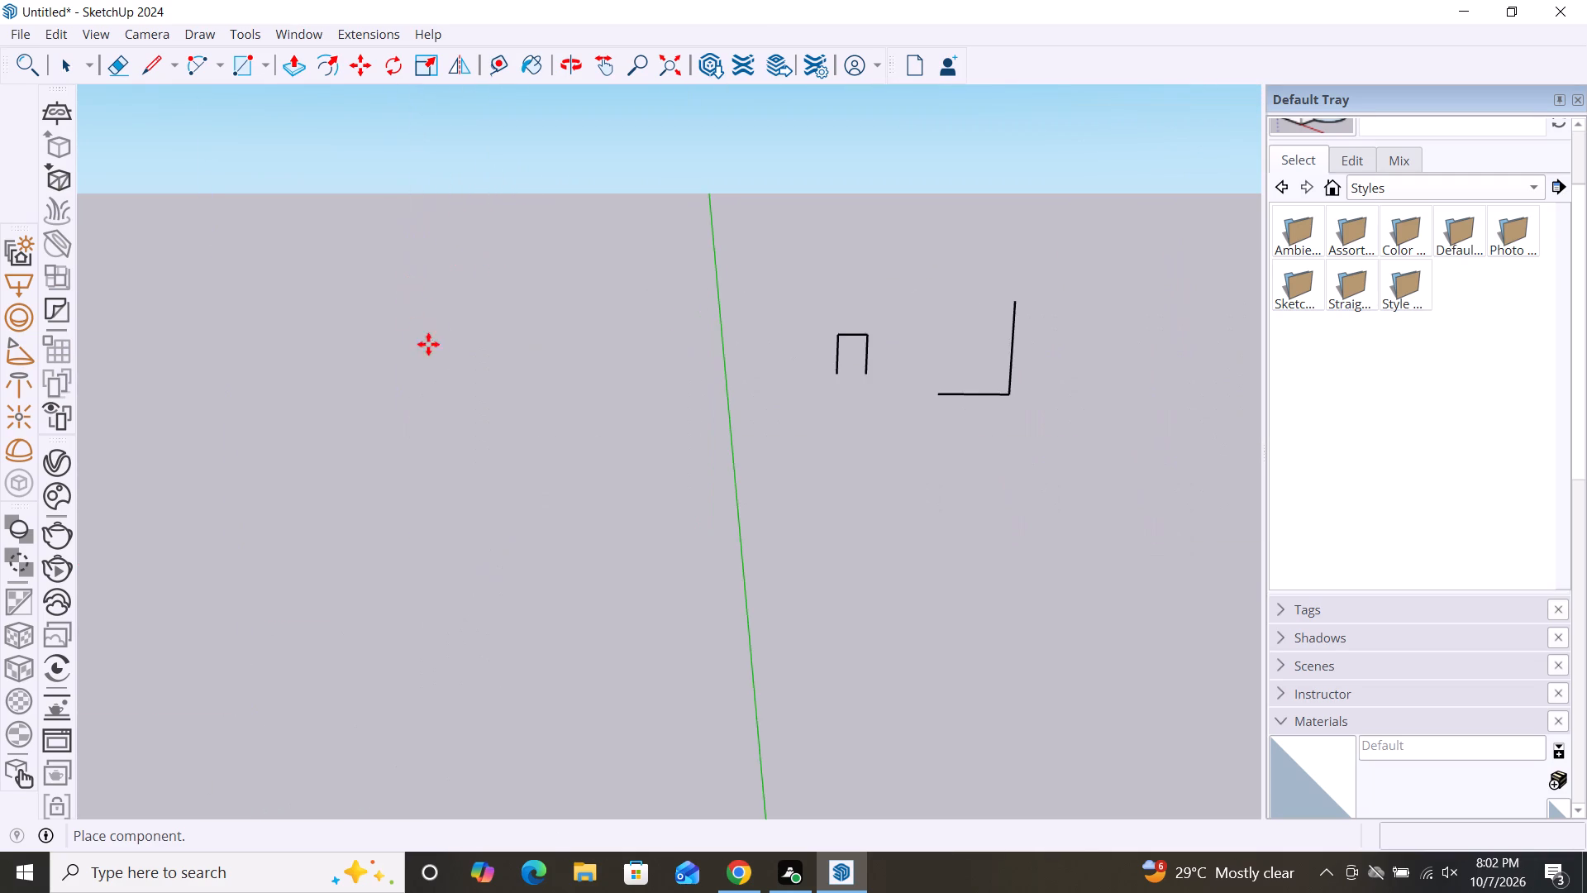
pyautogui.scroll(-5, 504, 258)
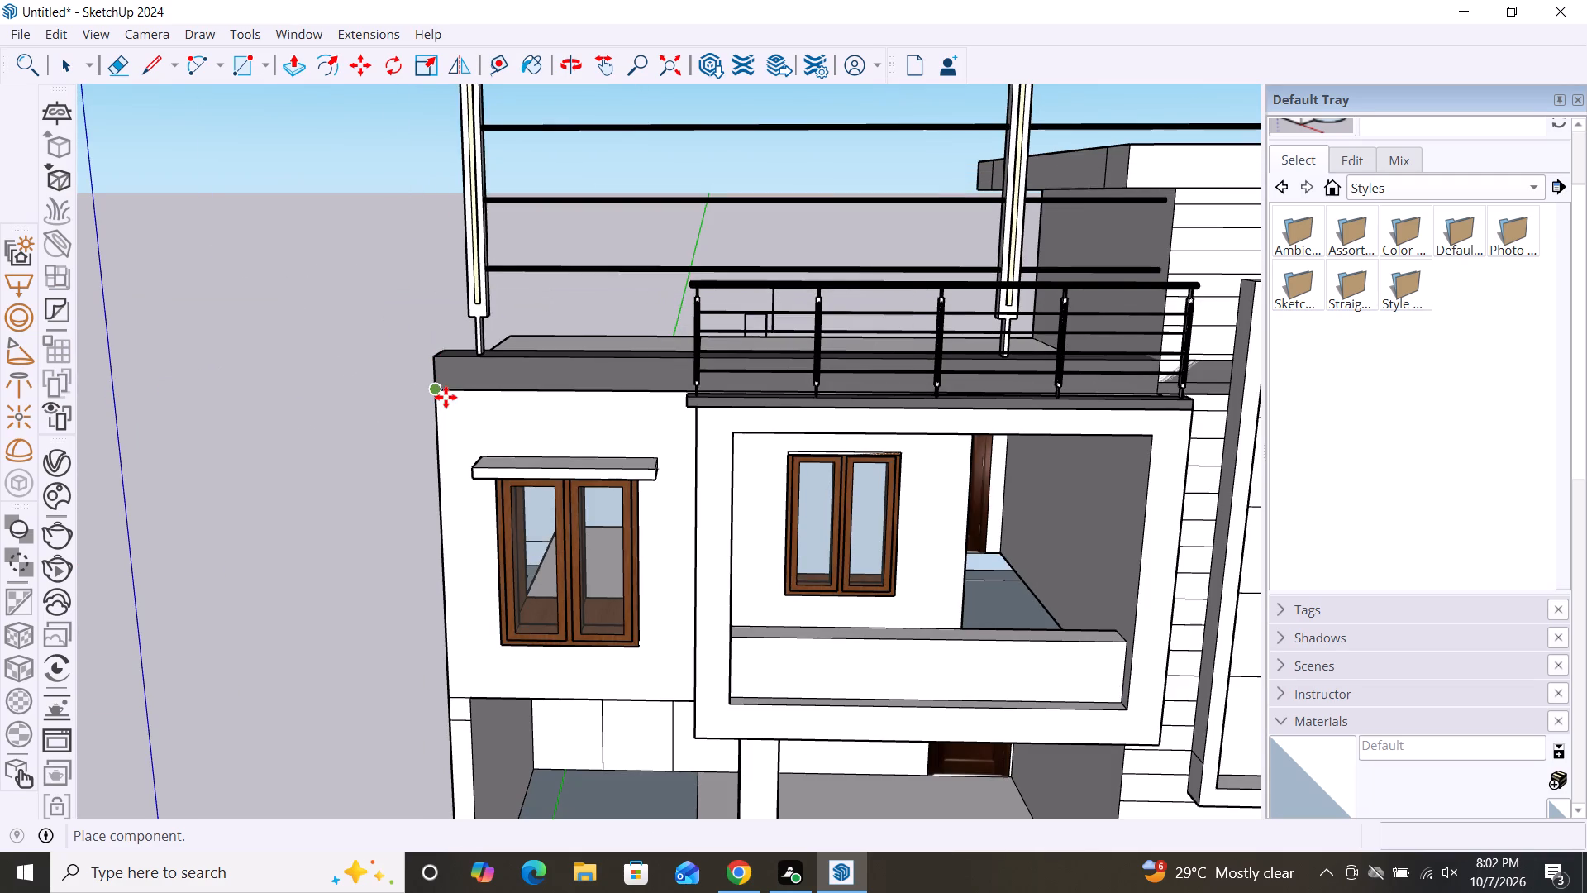
pyautogui.scroll(5, 431, 381)
pyautogui.scroll(-1, 356, 416)
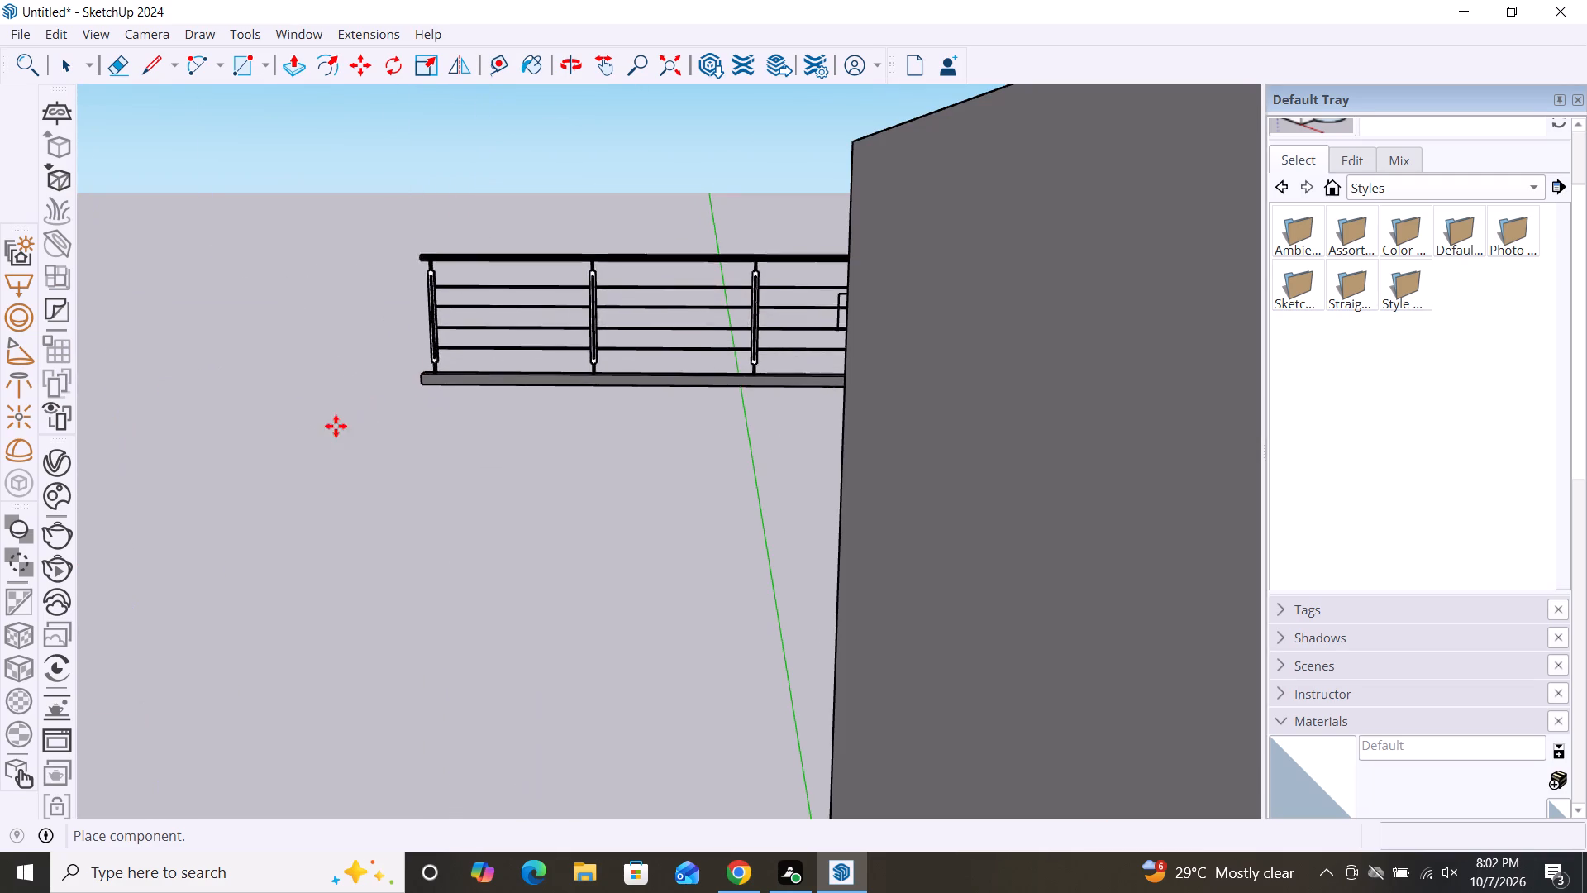
pyautogui.scroll(-1, 336, 426)
pyautogui.scroll(-3, 181, 400)
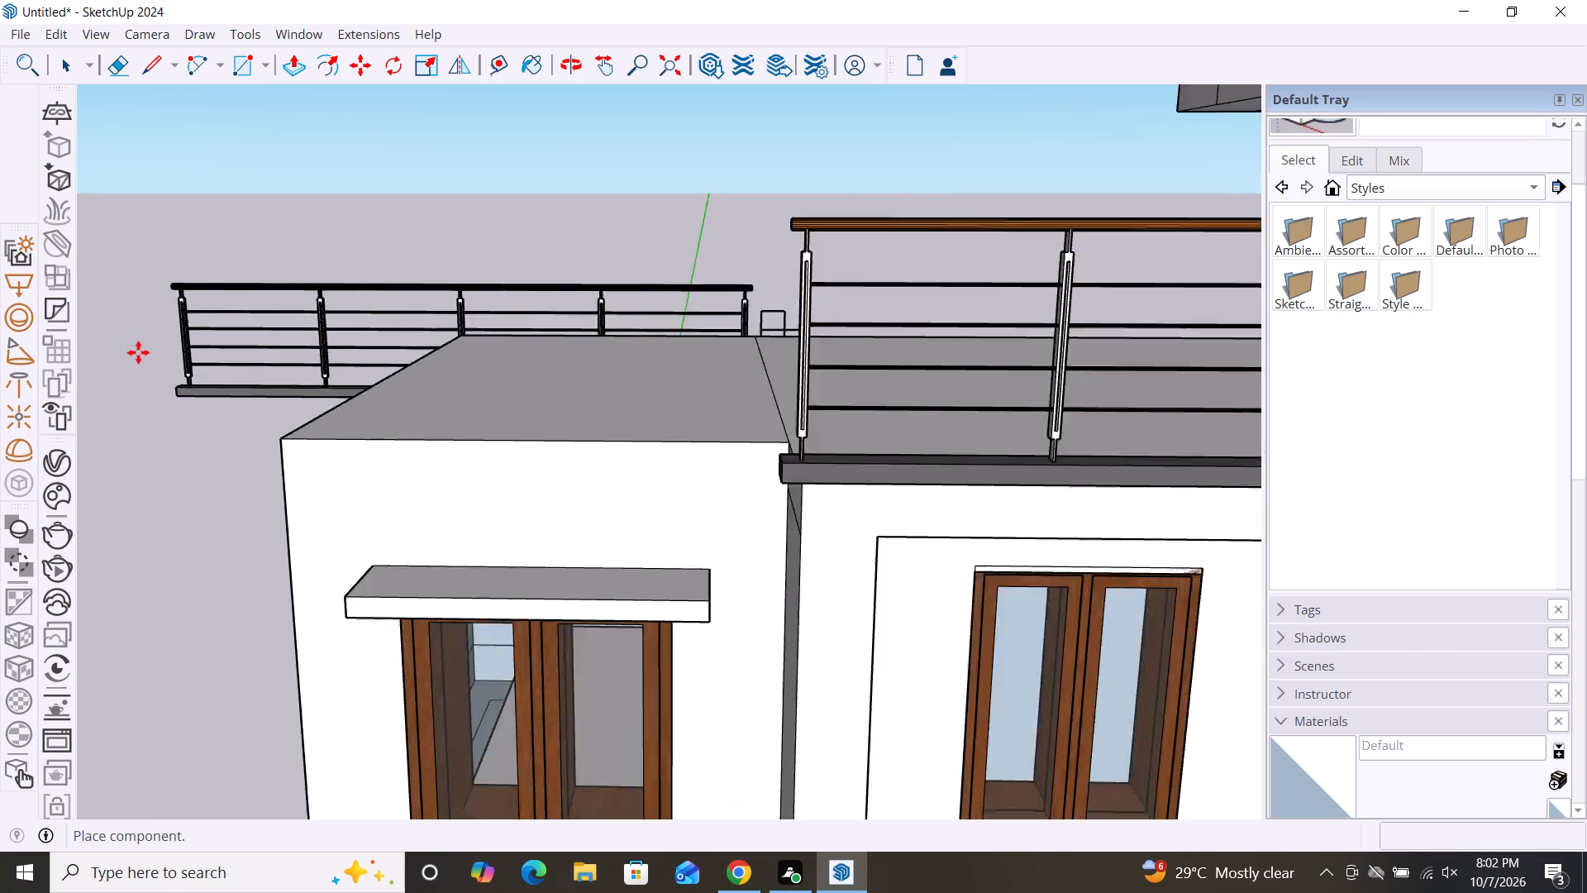
pyautogui.scroll(-2, 144, 339)
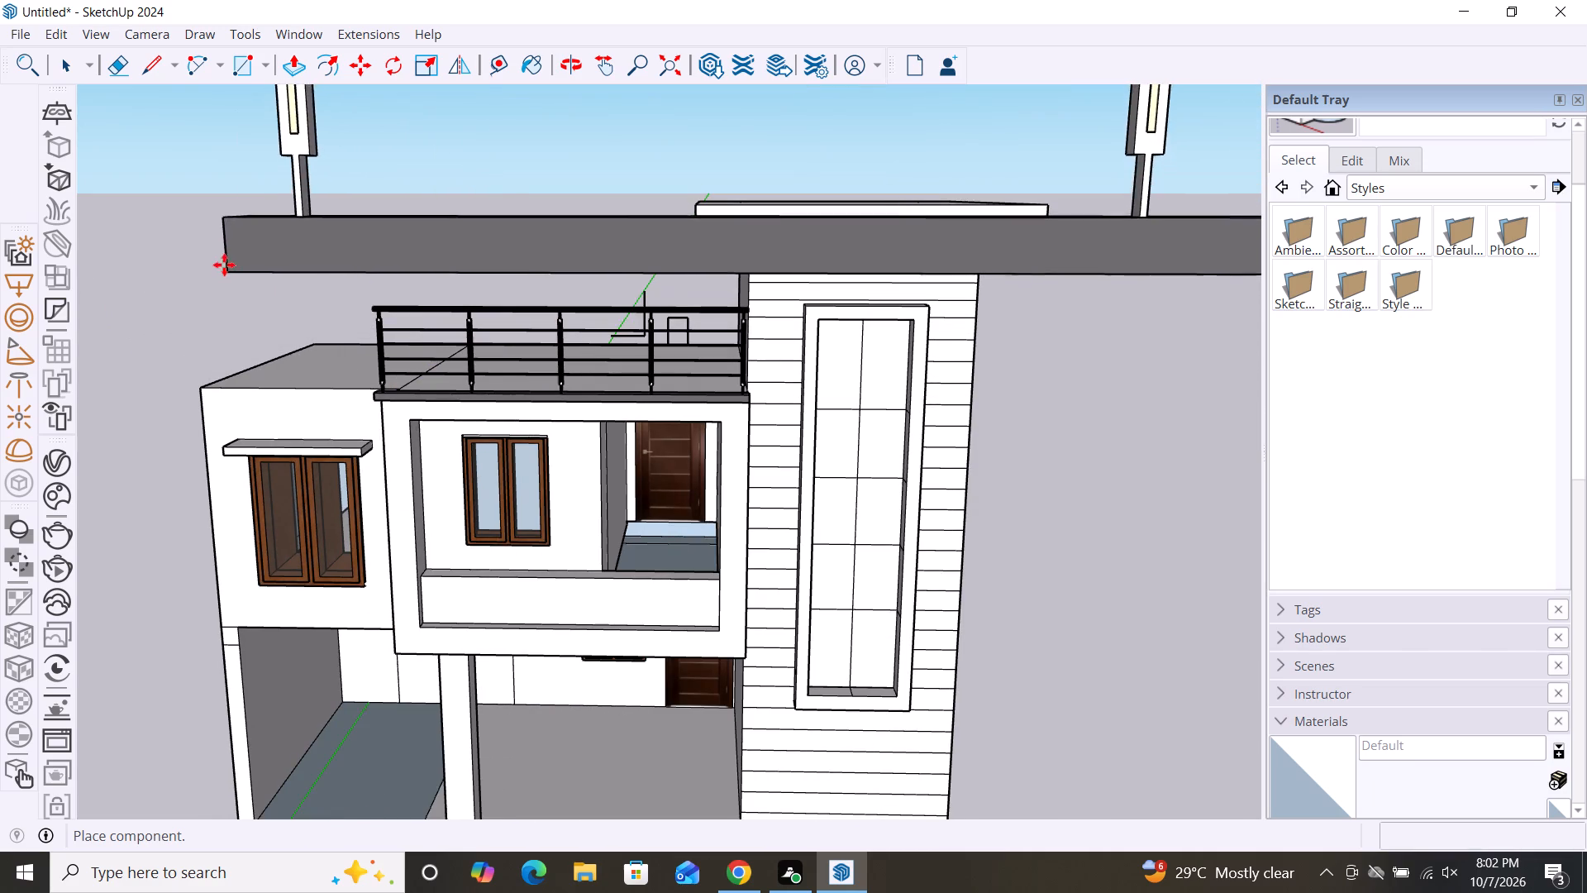
pyautogui.scroll(-4, 239, 380)
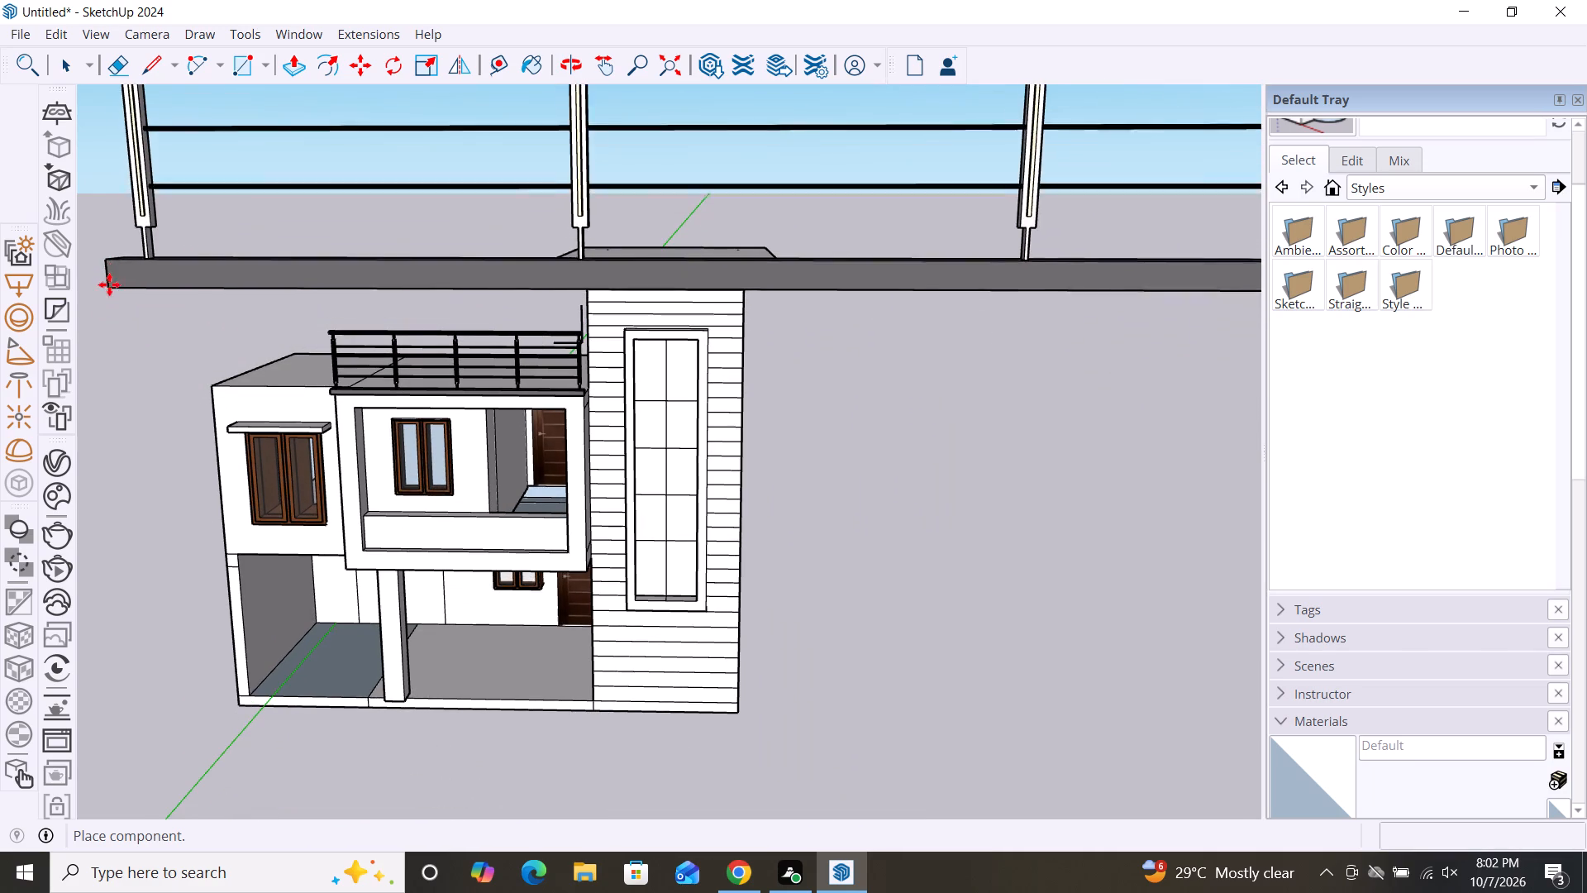
pyautogui.scroll(-5, 202, 309)
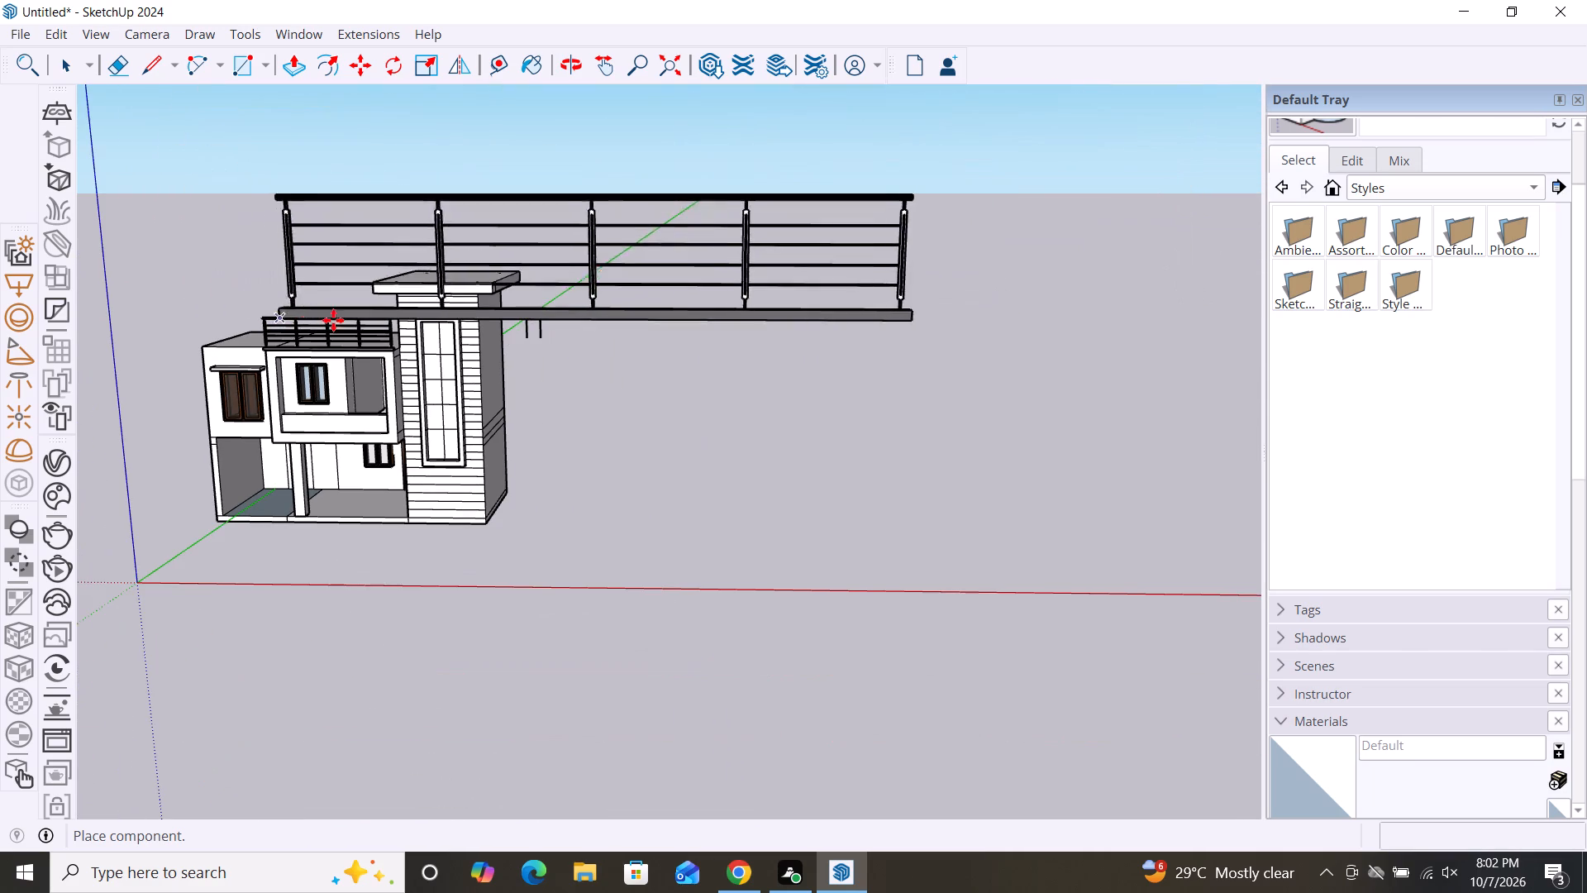
pyautogui.click(578, 322)
# Move the second railing by its lower end corner to the side block's front roof corner next to the balcony block.
pyautogui.press('m')
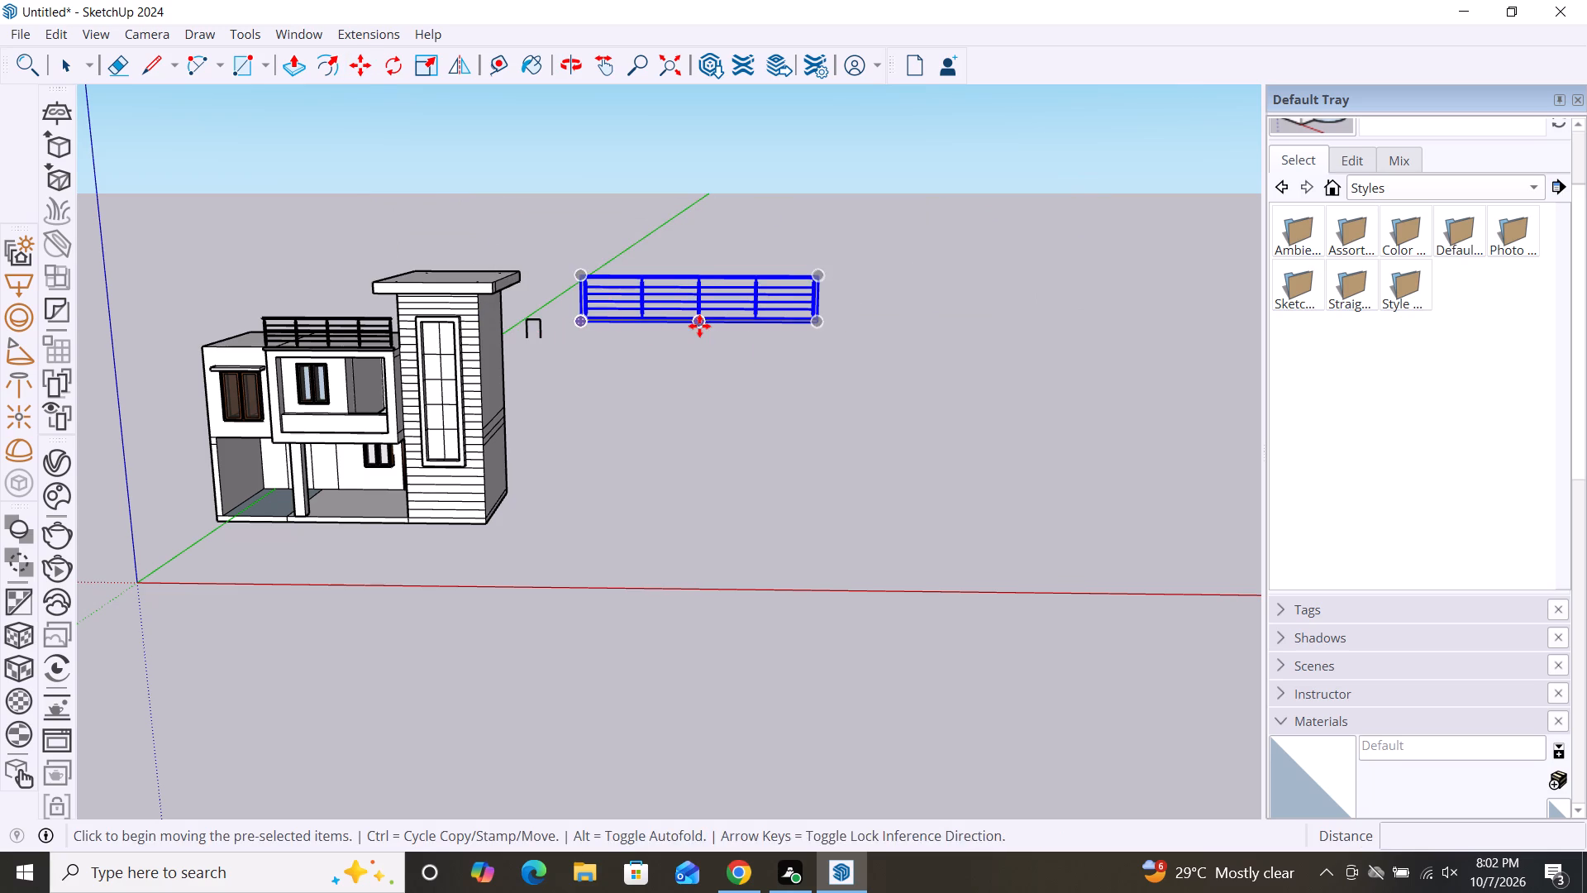
pyautogui.click(812, 322)
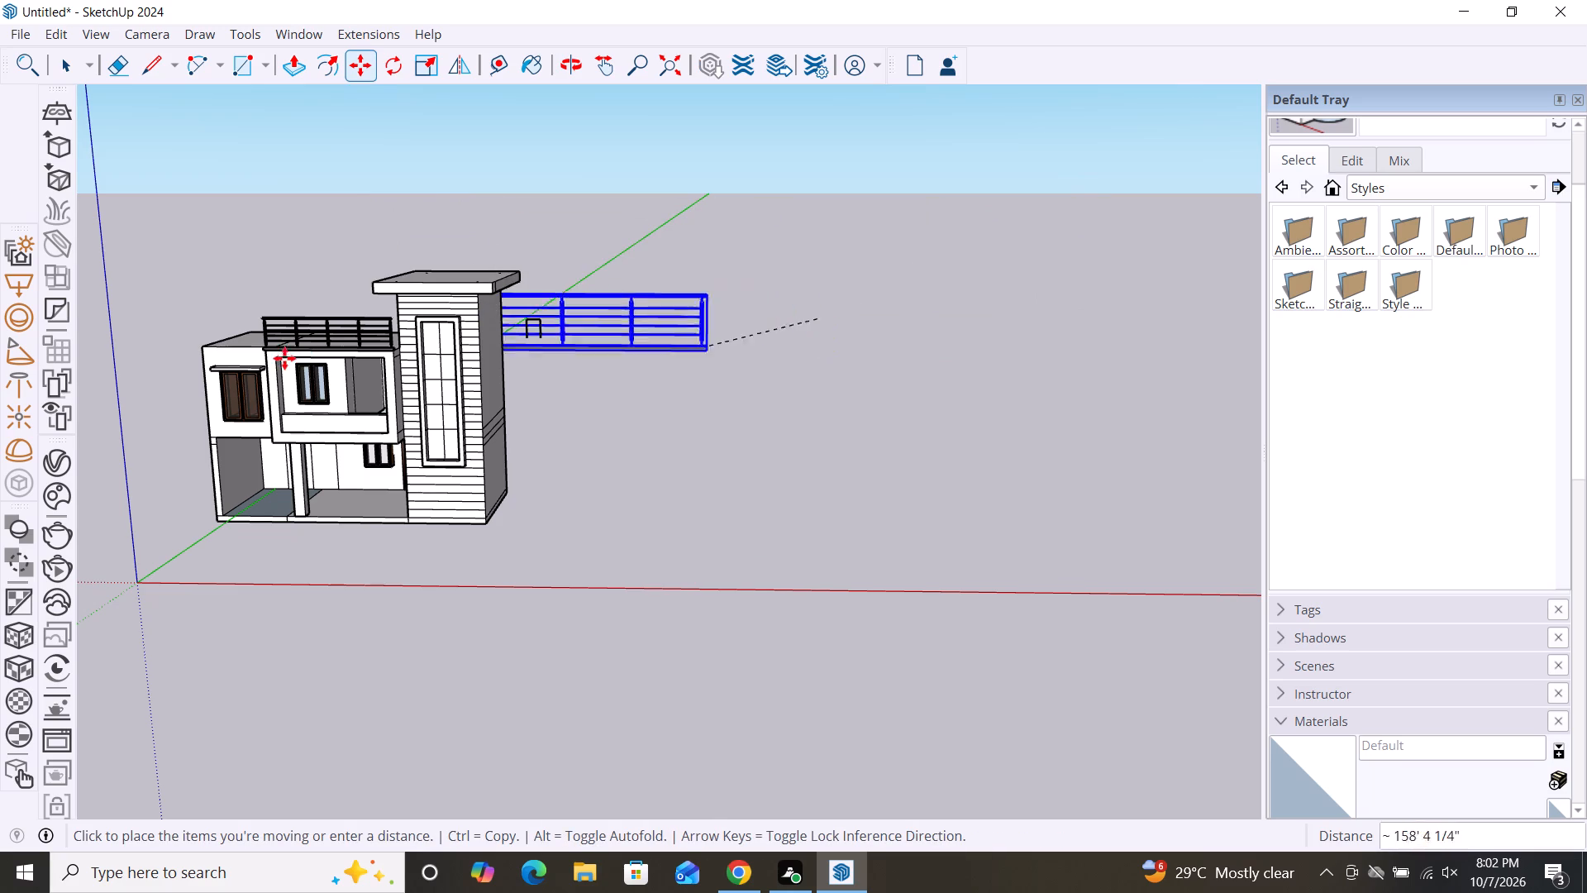
pyautogui.scroll(-7, 517, 321)
pyautogui.scroll(4, 464, 322)
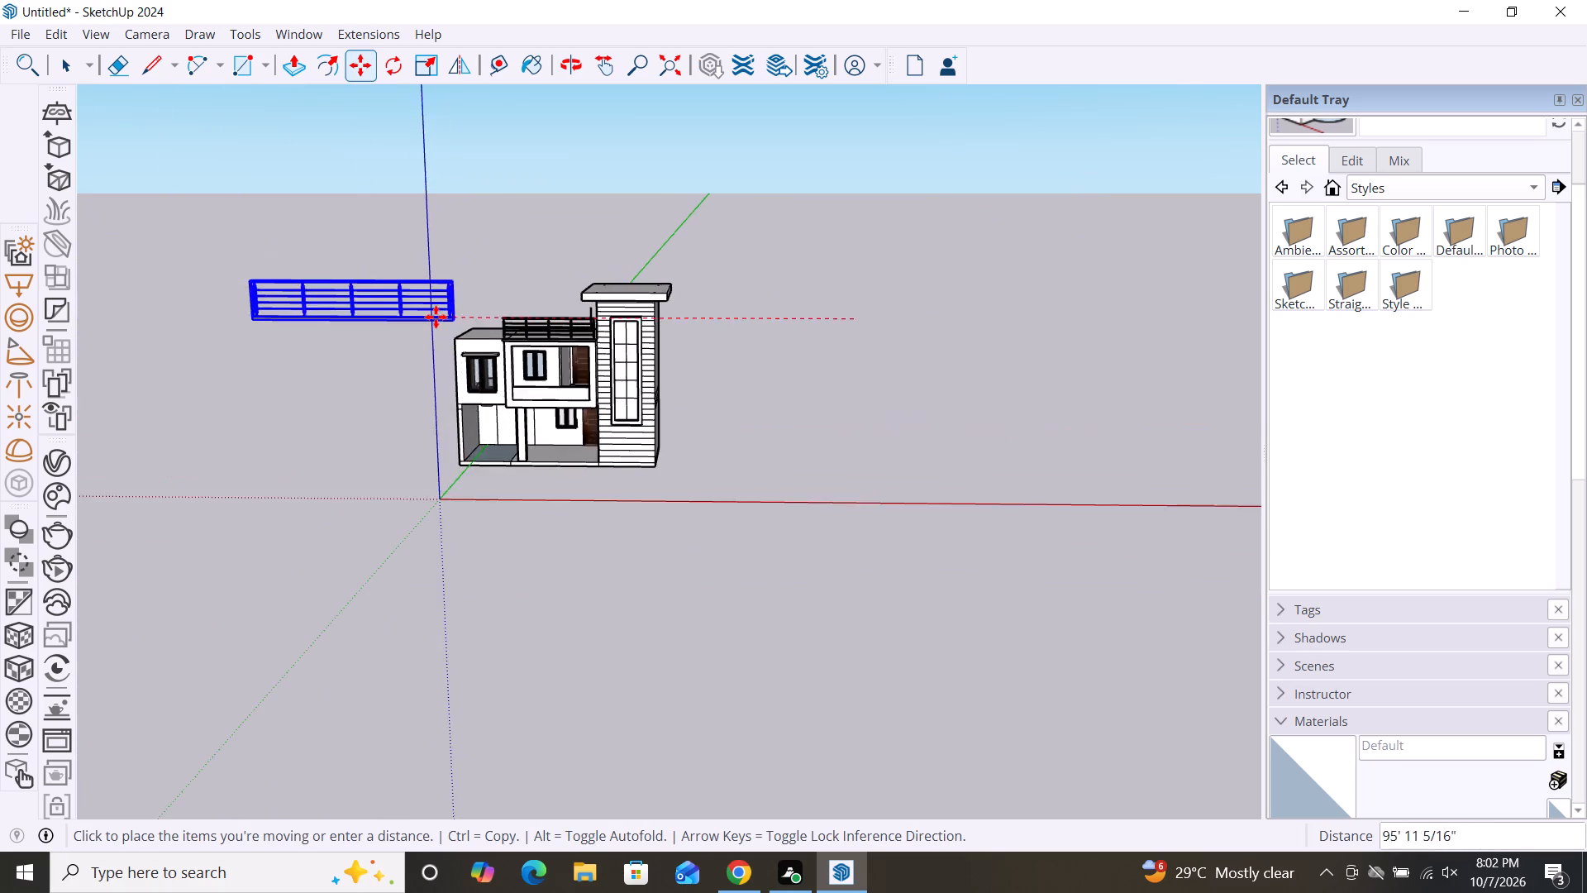
pyautogui.scroll(10, 436, 317)
pyautogui.scroll(-6, 435, 318)
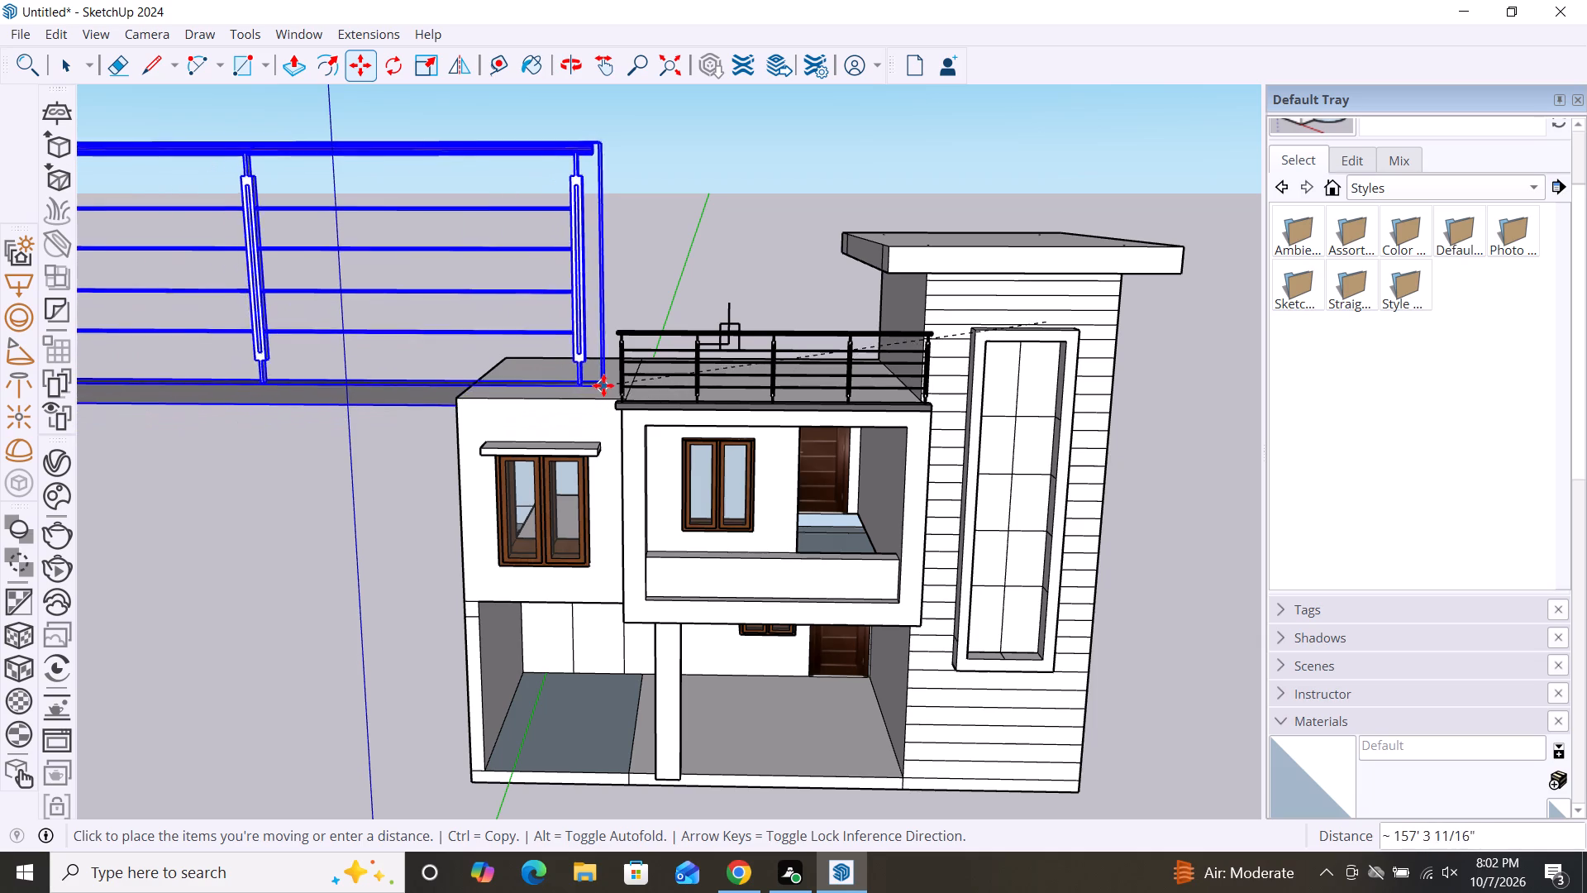
pyautogui.scroll(8, 603, 385)
pyautogui.moveTo(651, 452); pyautogui.dragTo(747, 473, button='middle')
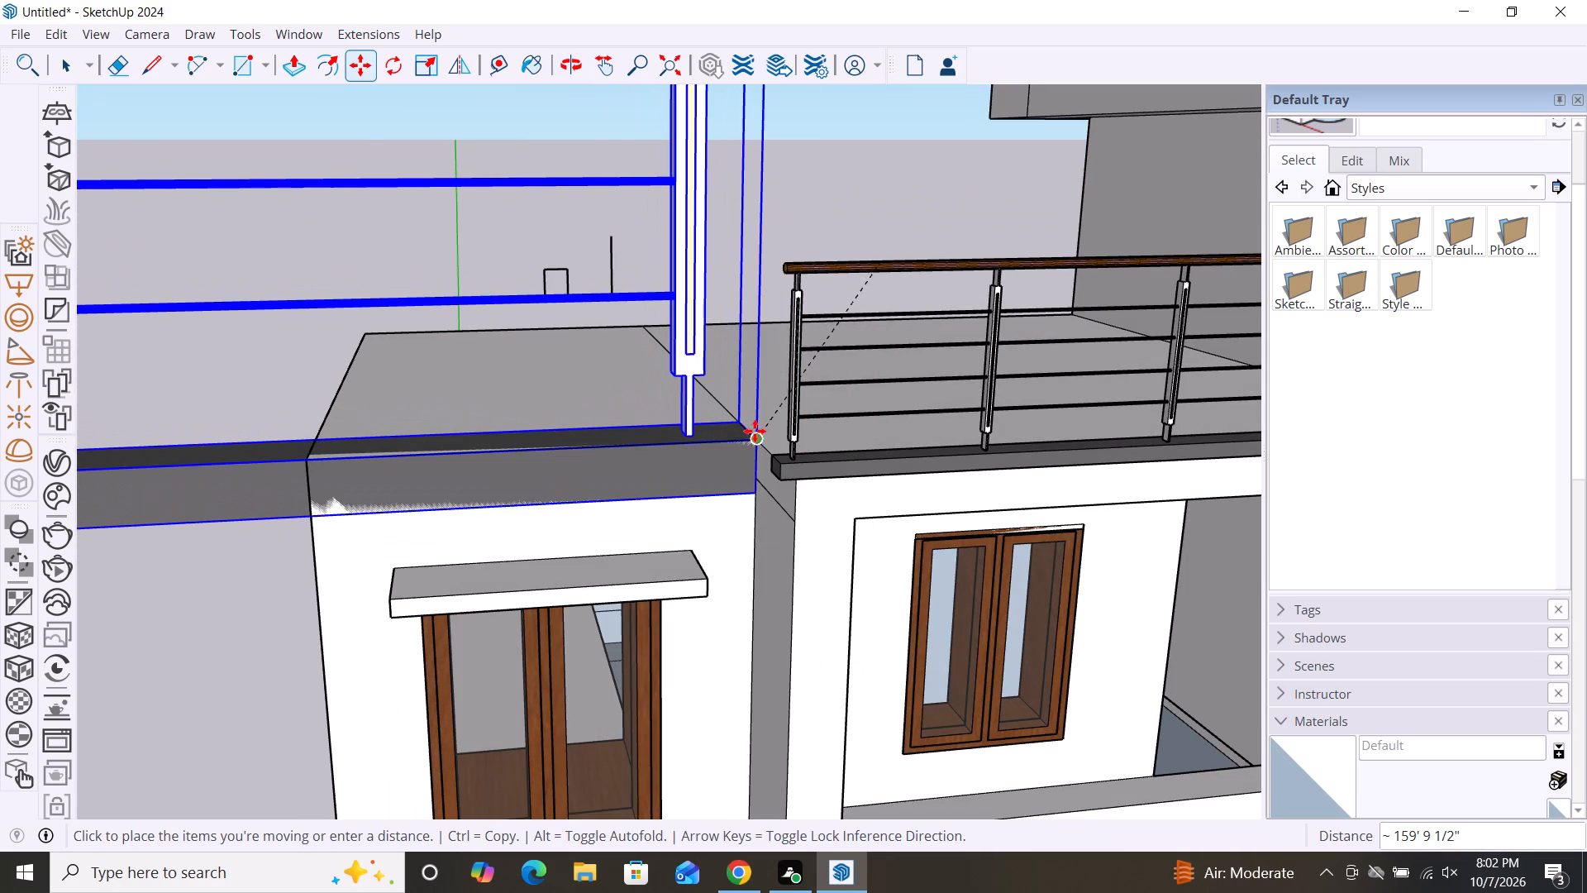
pyautogui.click(755, 431)
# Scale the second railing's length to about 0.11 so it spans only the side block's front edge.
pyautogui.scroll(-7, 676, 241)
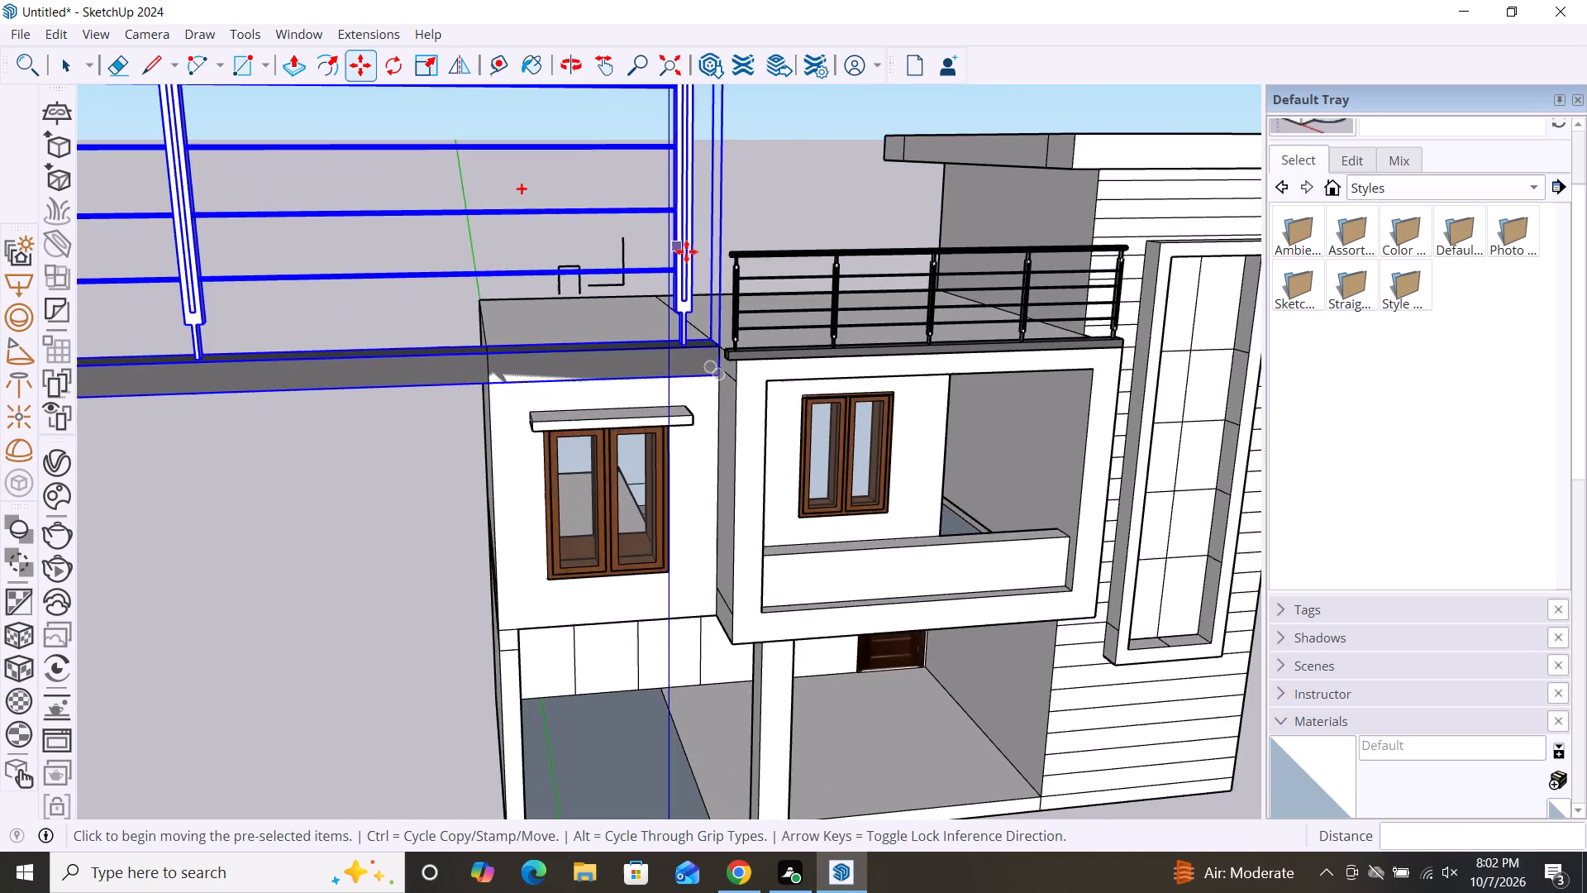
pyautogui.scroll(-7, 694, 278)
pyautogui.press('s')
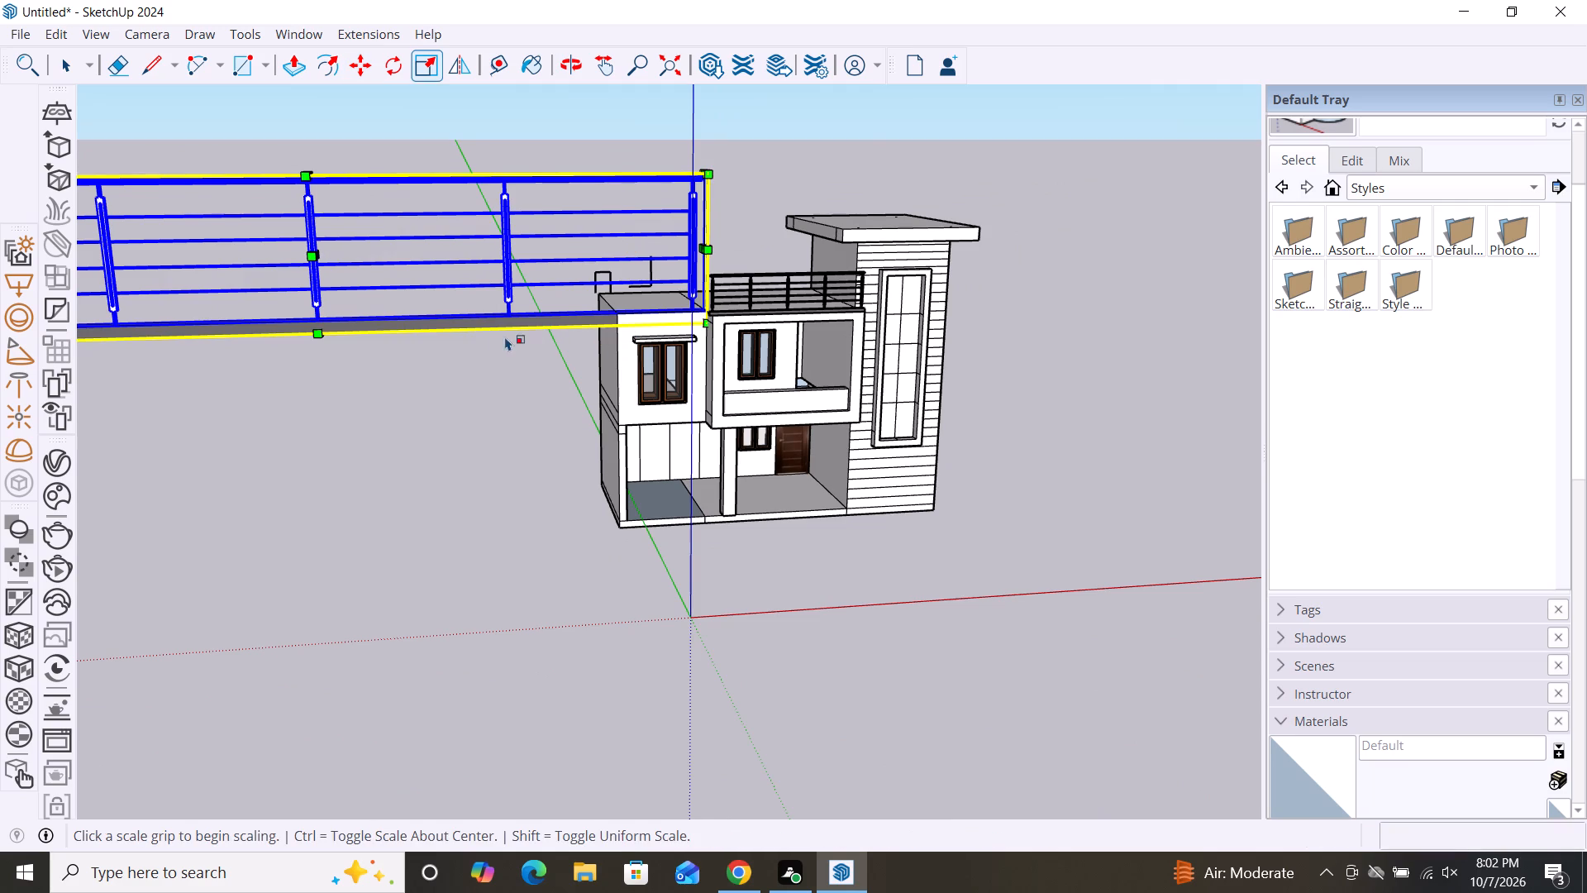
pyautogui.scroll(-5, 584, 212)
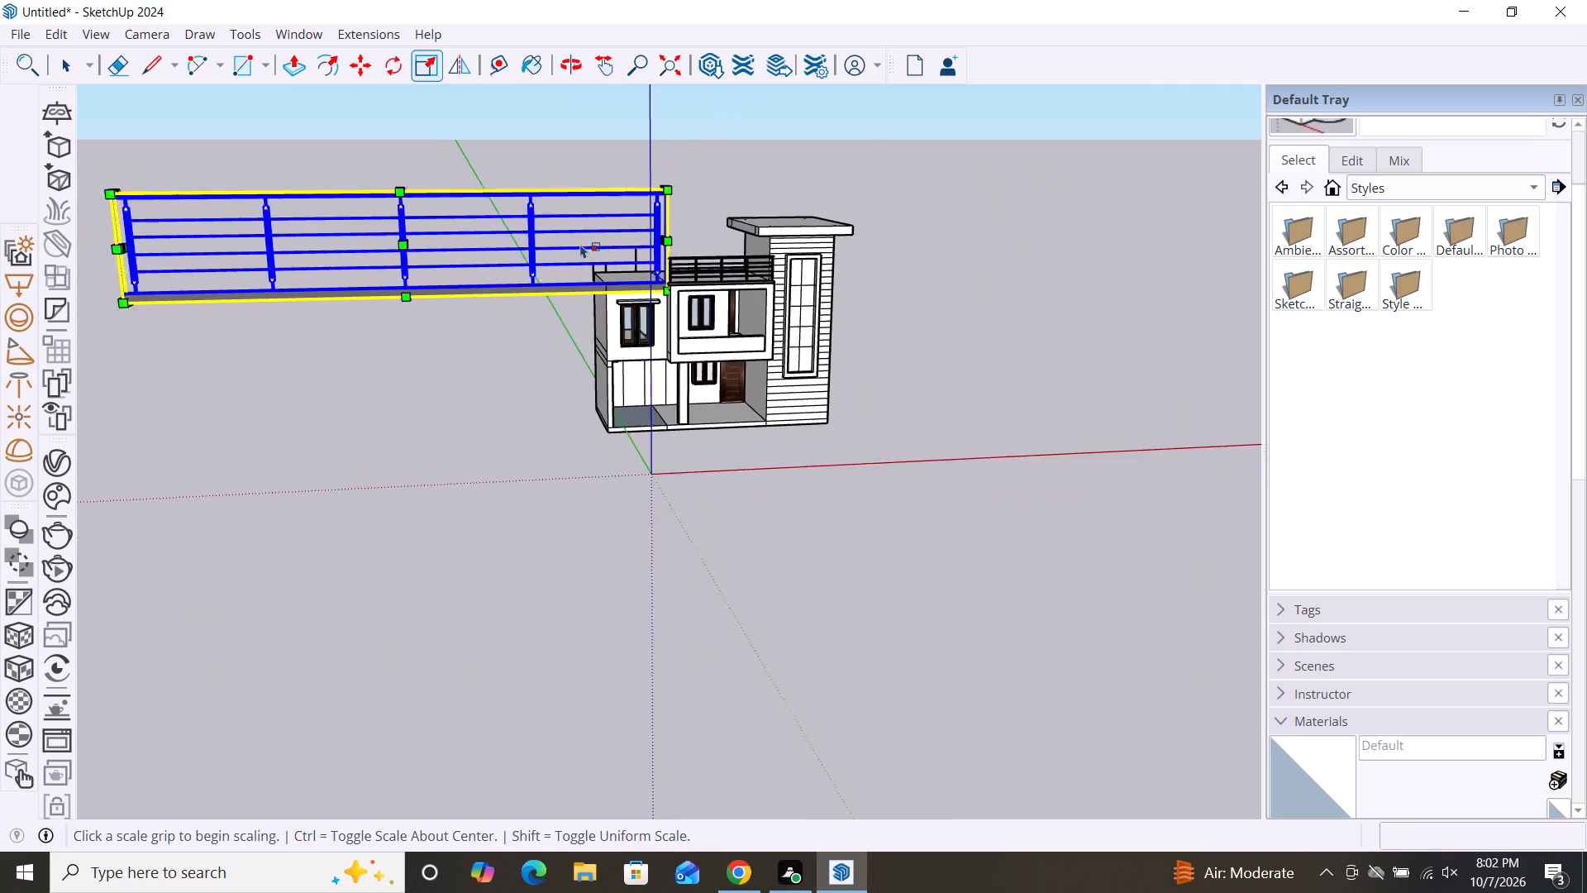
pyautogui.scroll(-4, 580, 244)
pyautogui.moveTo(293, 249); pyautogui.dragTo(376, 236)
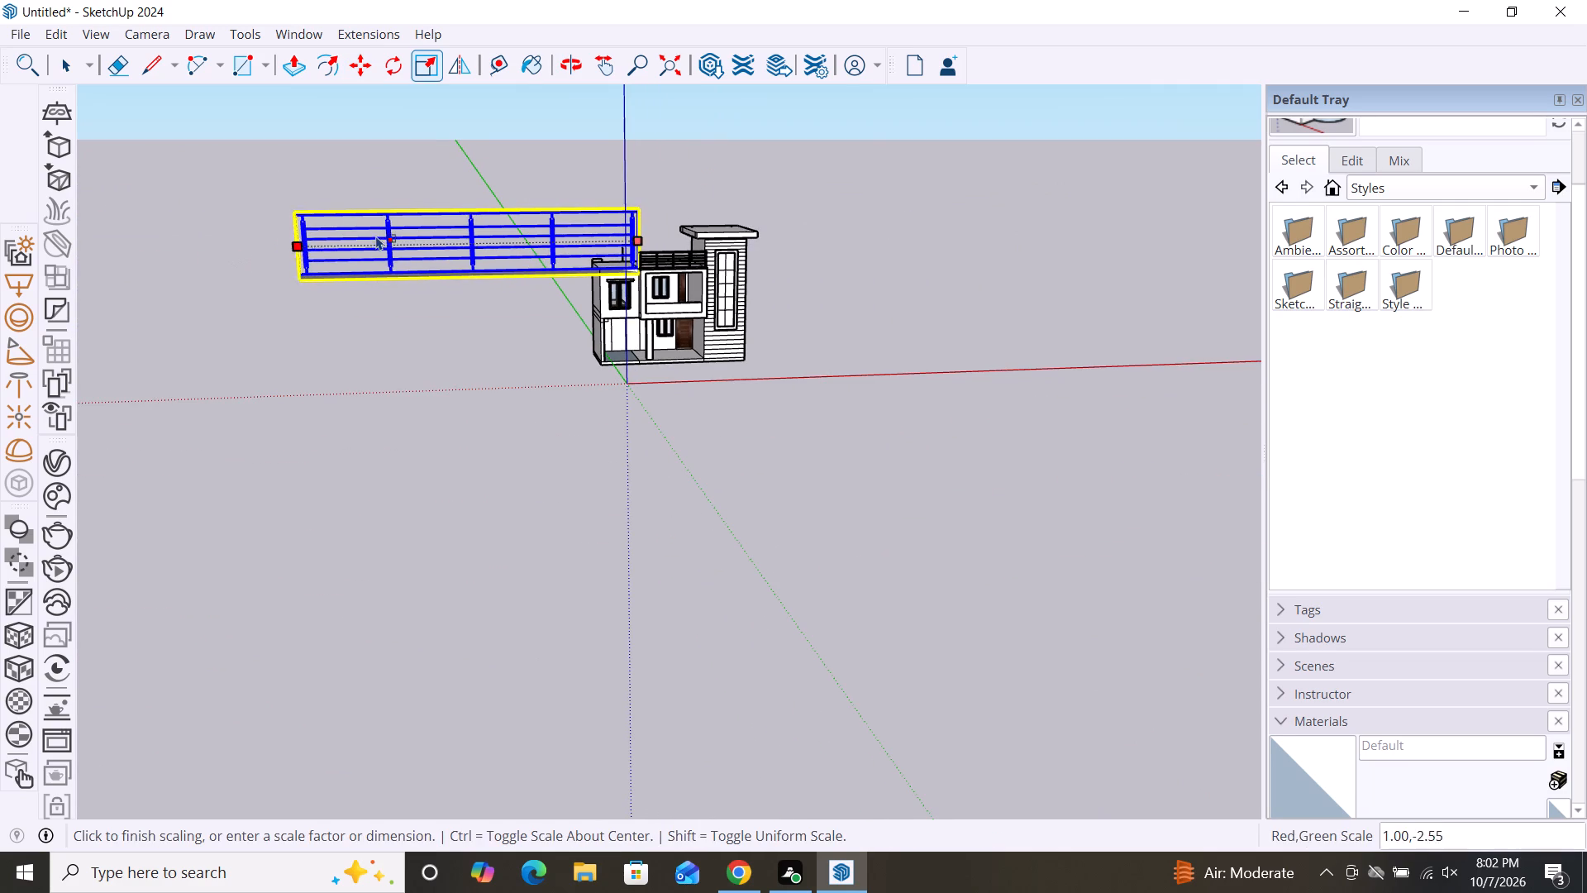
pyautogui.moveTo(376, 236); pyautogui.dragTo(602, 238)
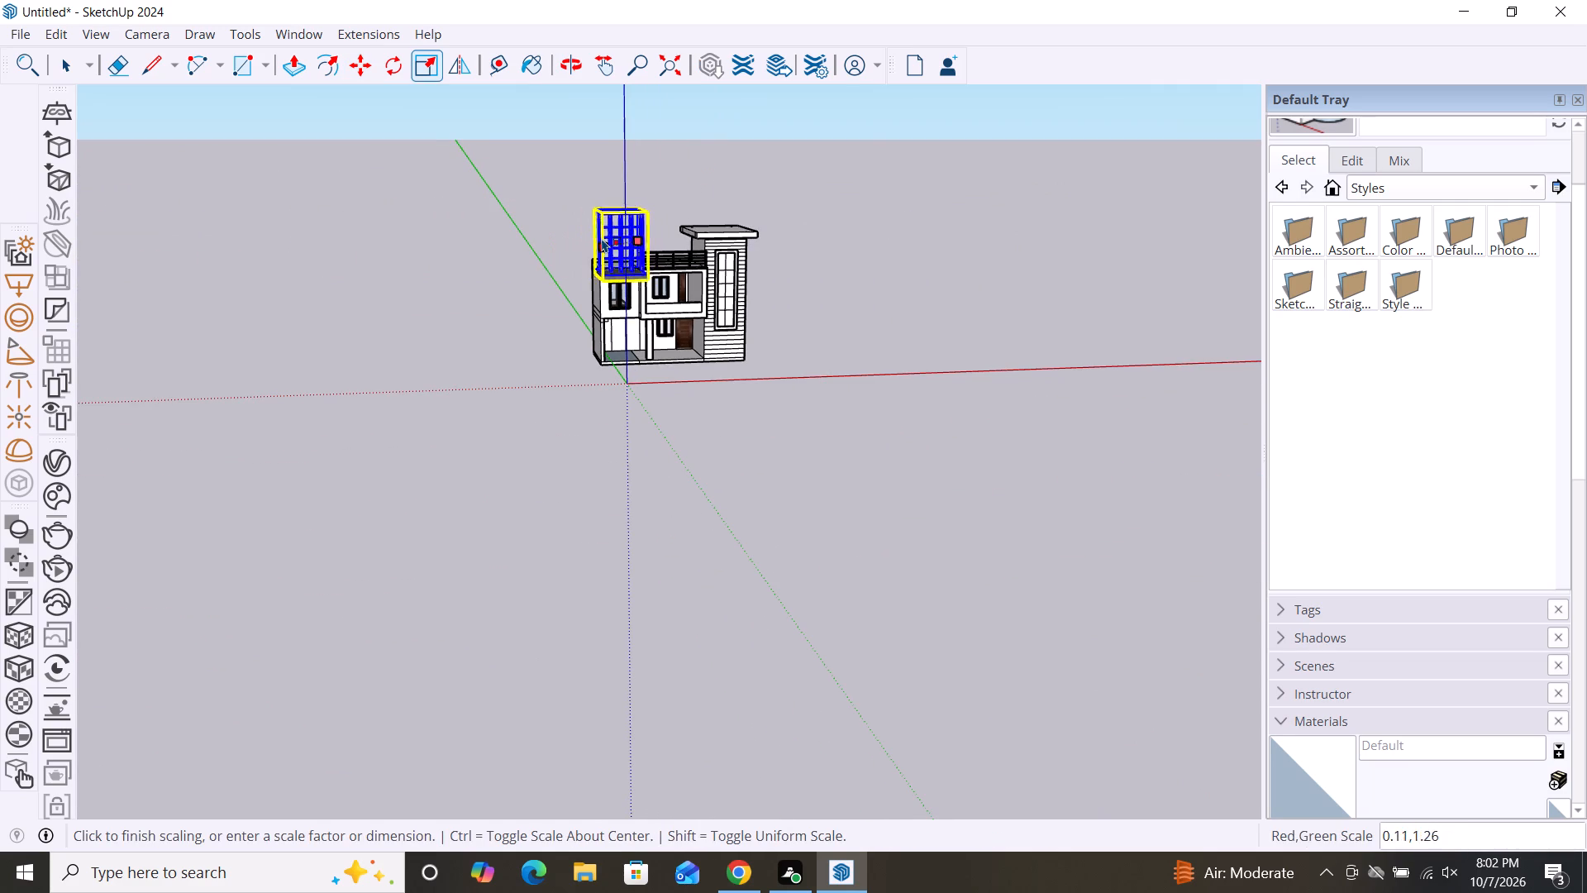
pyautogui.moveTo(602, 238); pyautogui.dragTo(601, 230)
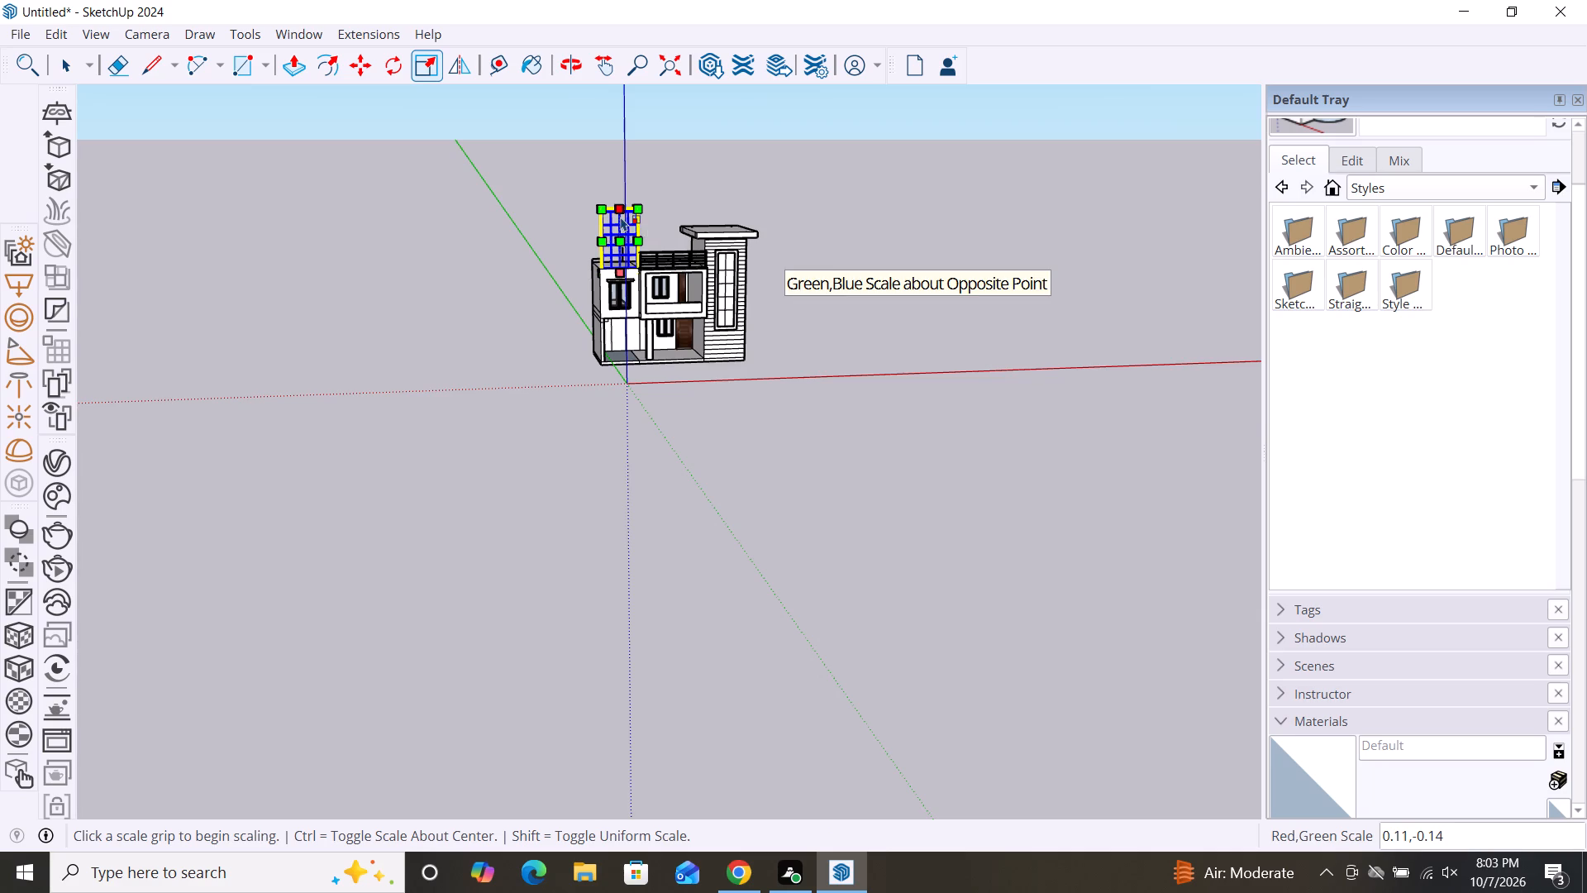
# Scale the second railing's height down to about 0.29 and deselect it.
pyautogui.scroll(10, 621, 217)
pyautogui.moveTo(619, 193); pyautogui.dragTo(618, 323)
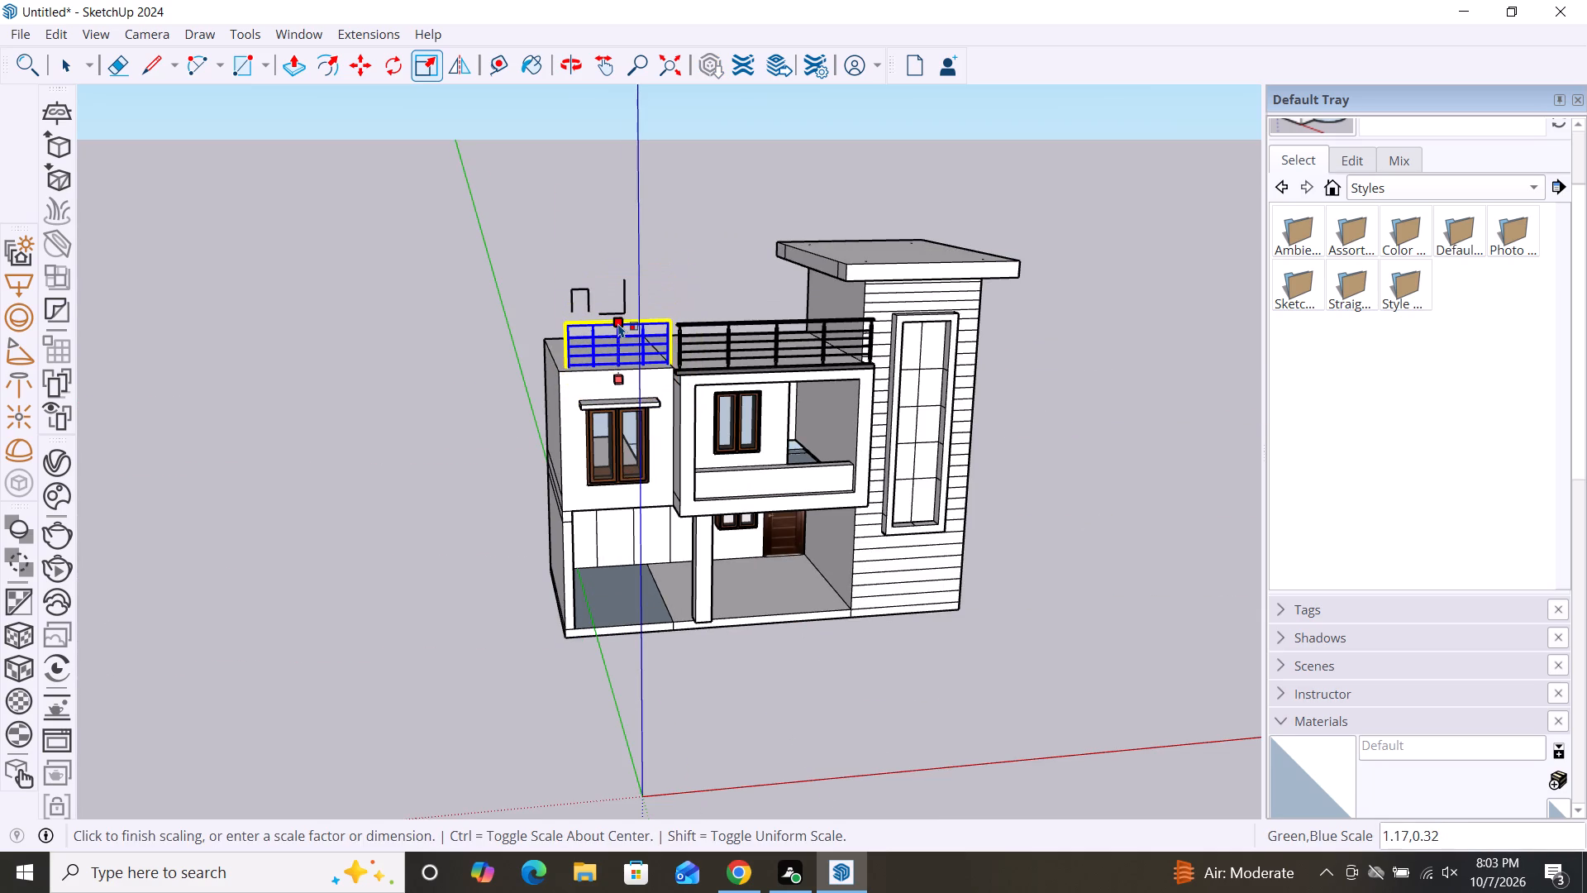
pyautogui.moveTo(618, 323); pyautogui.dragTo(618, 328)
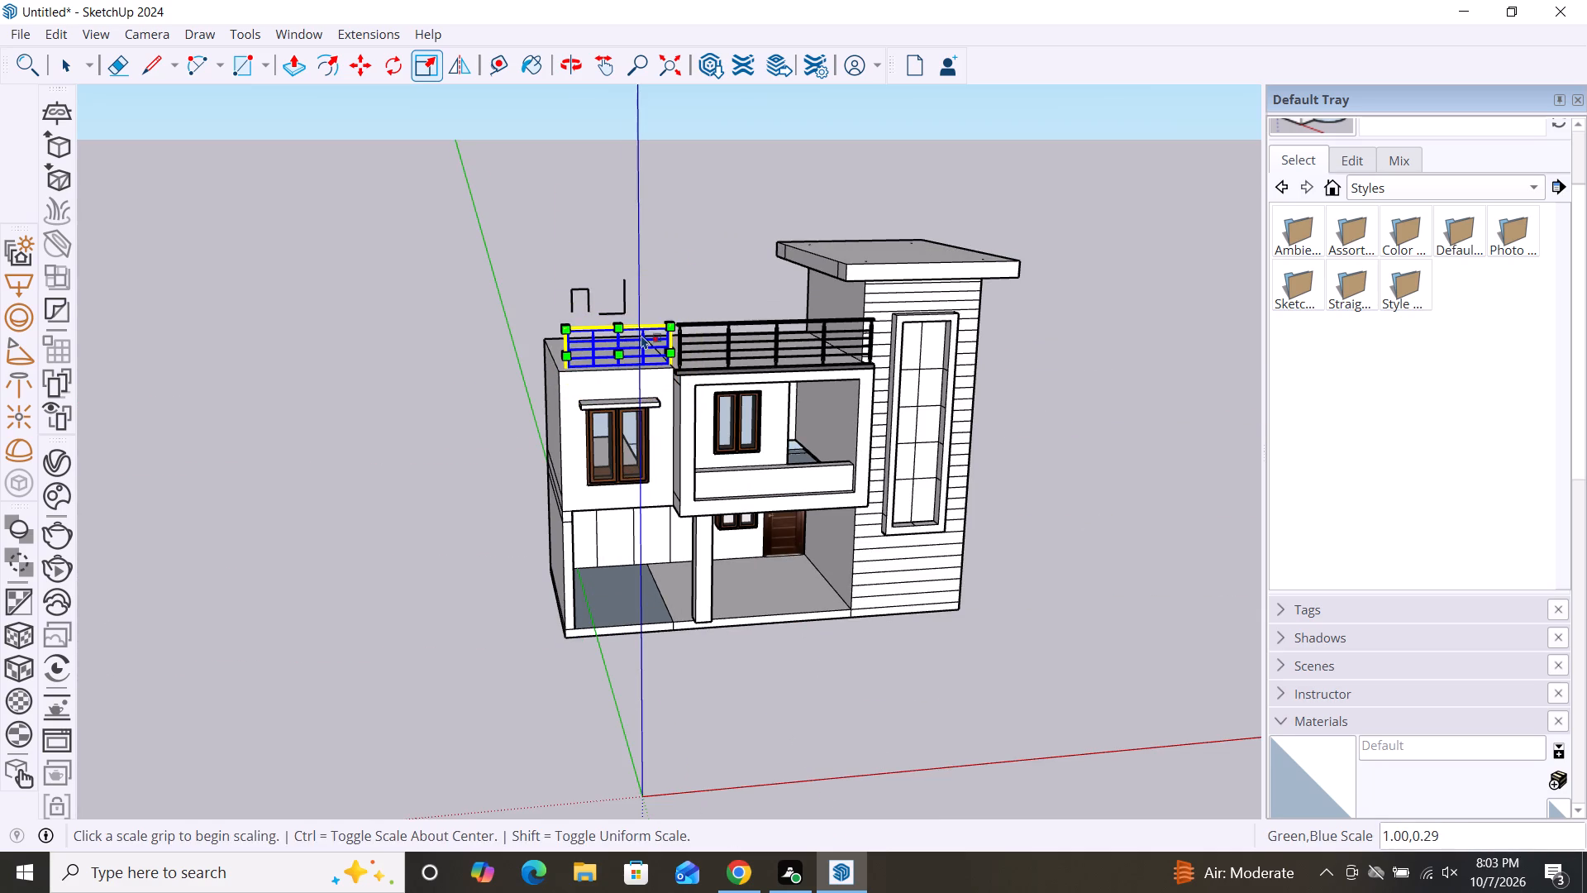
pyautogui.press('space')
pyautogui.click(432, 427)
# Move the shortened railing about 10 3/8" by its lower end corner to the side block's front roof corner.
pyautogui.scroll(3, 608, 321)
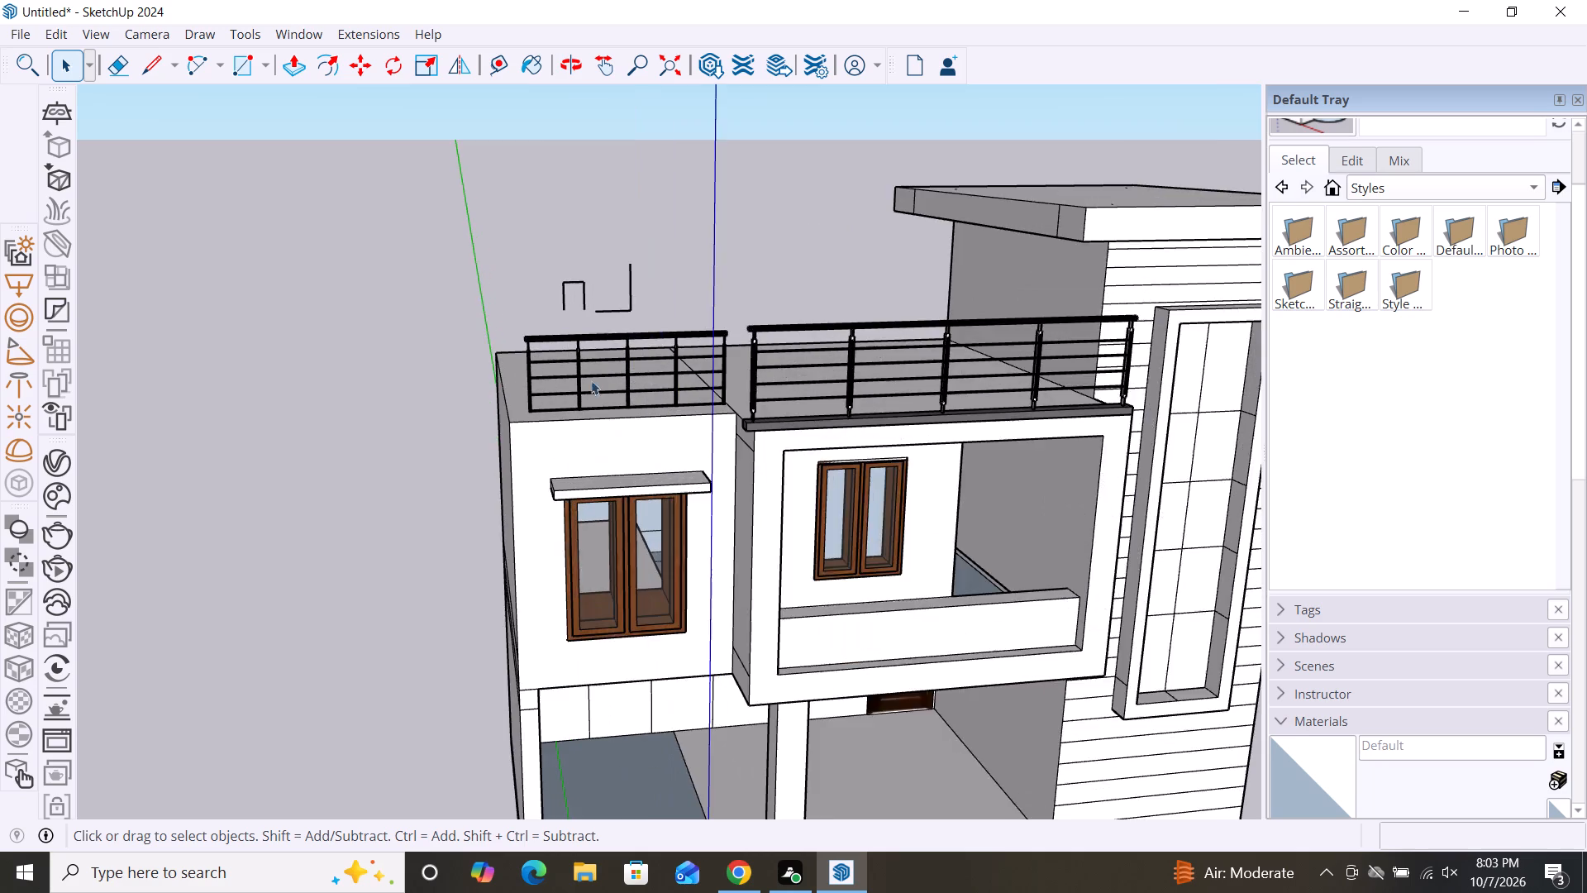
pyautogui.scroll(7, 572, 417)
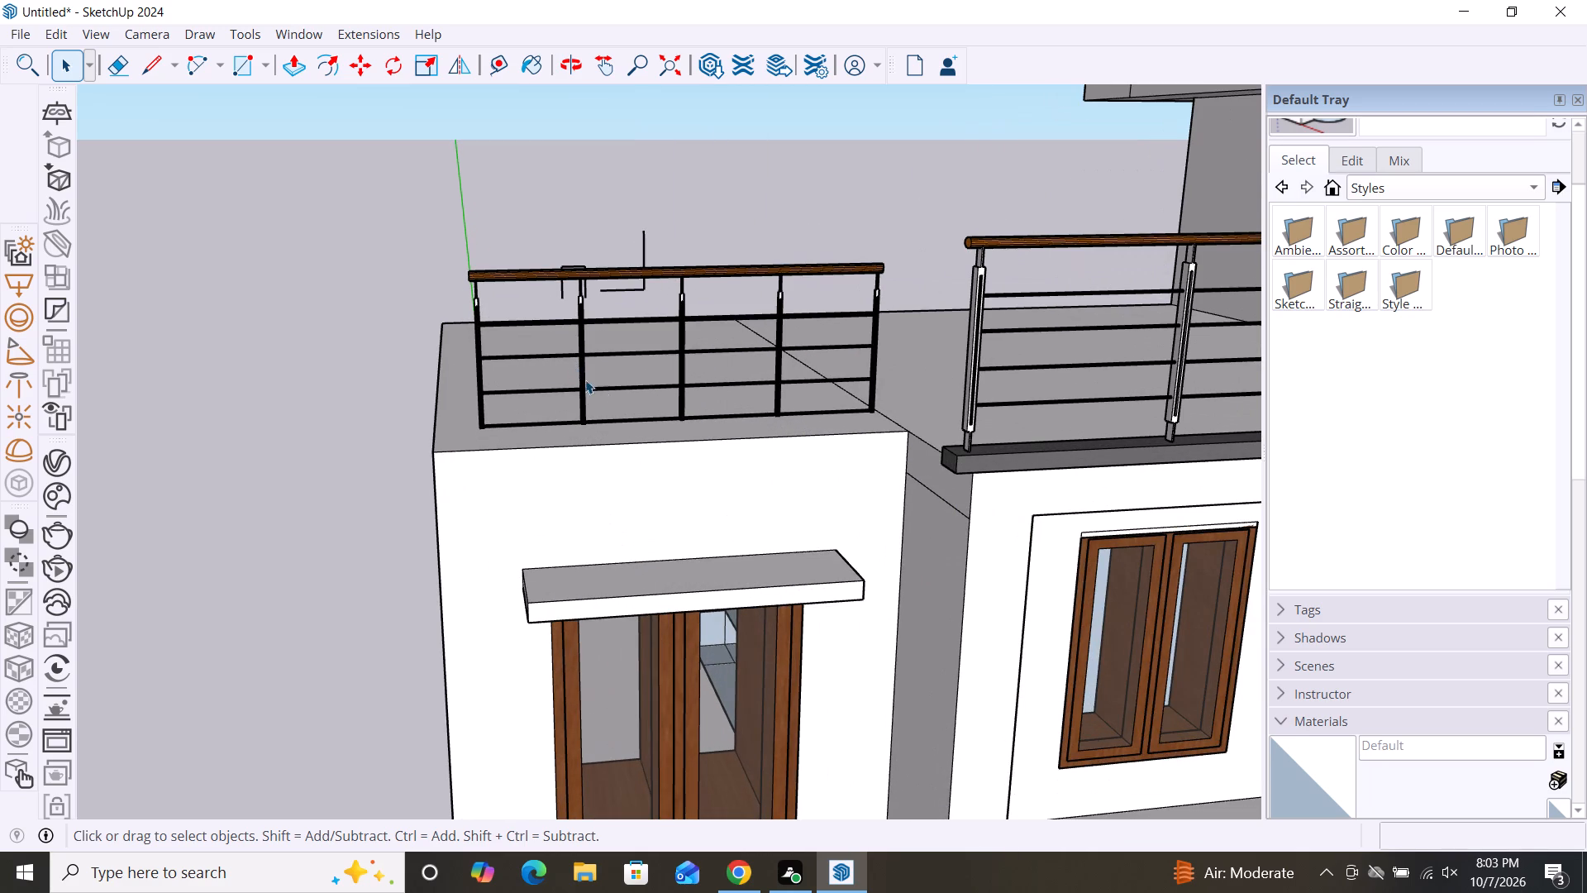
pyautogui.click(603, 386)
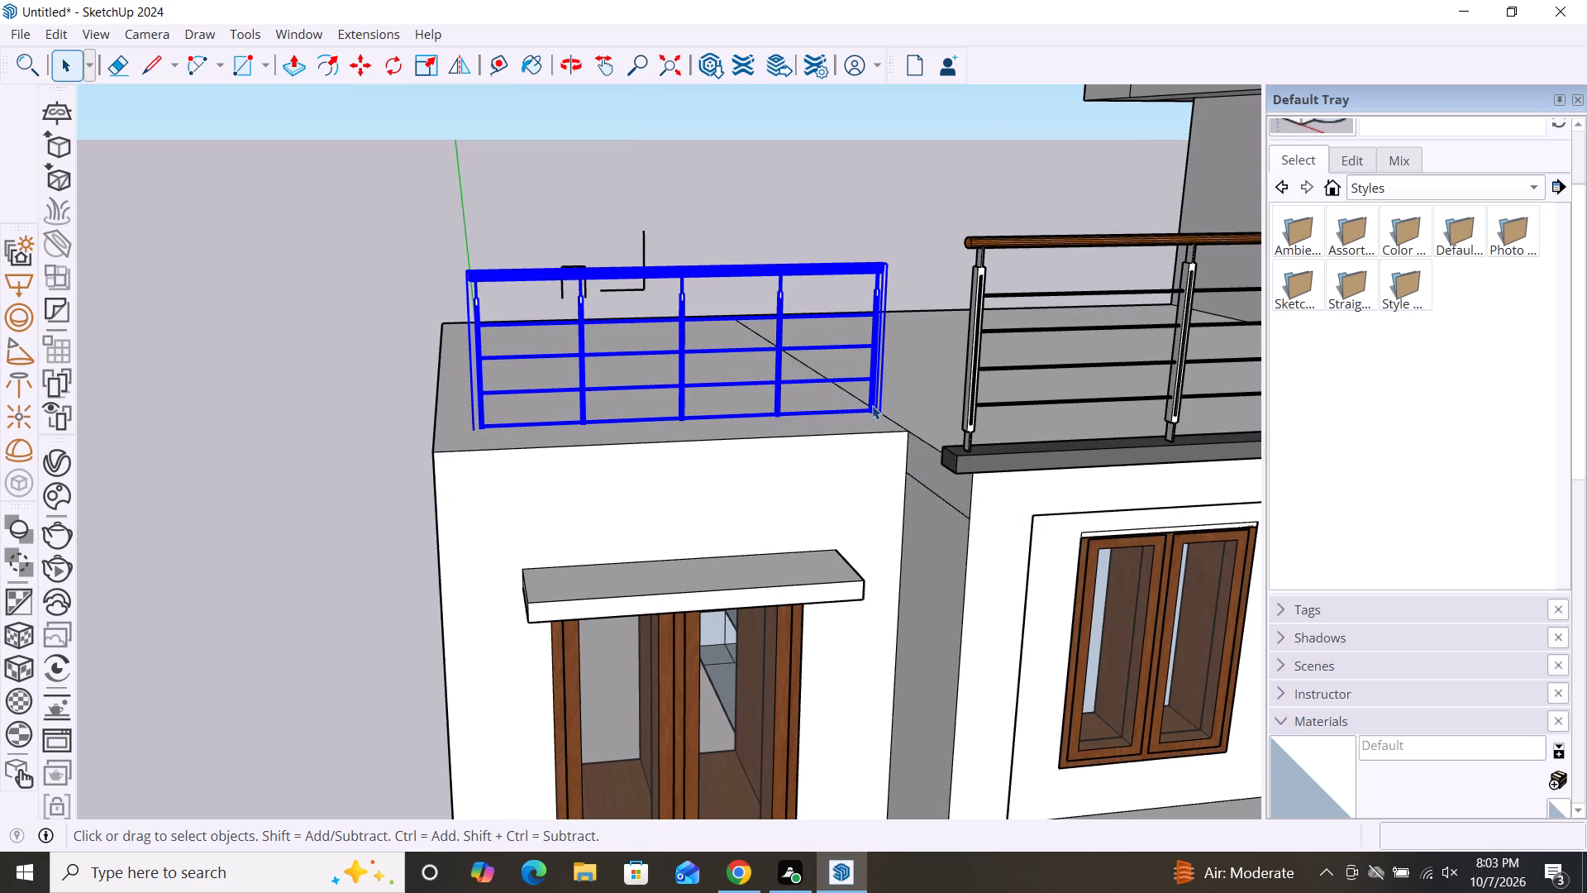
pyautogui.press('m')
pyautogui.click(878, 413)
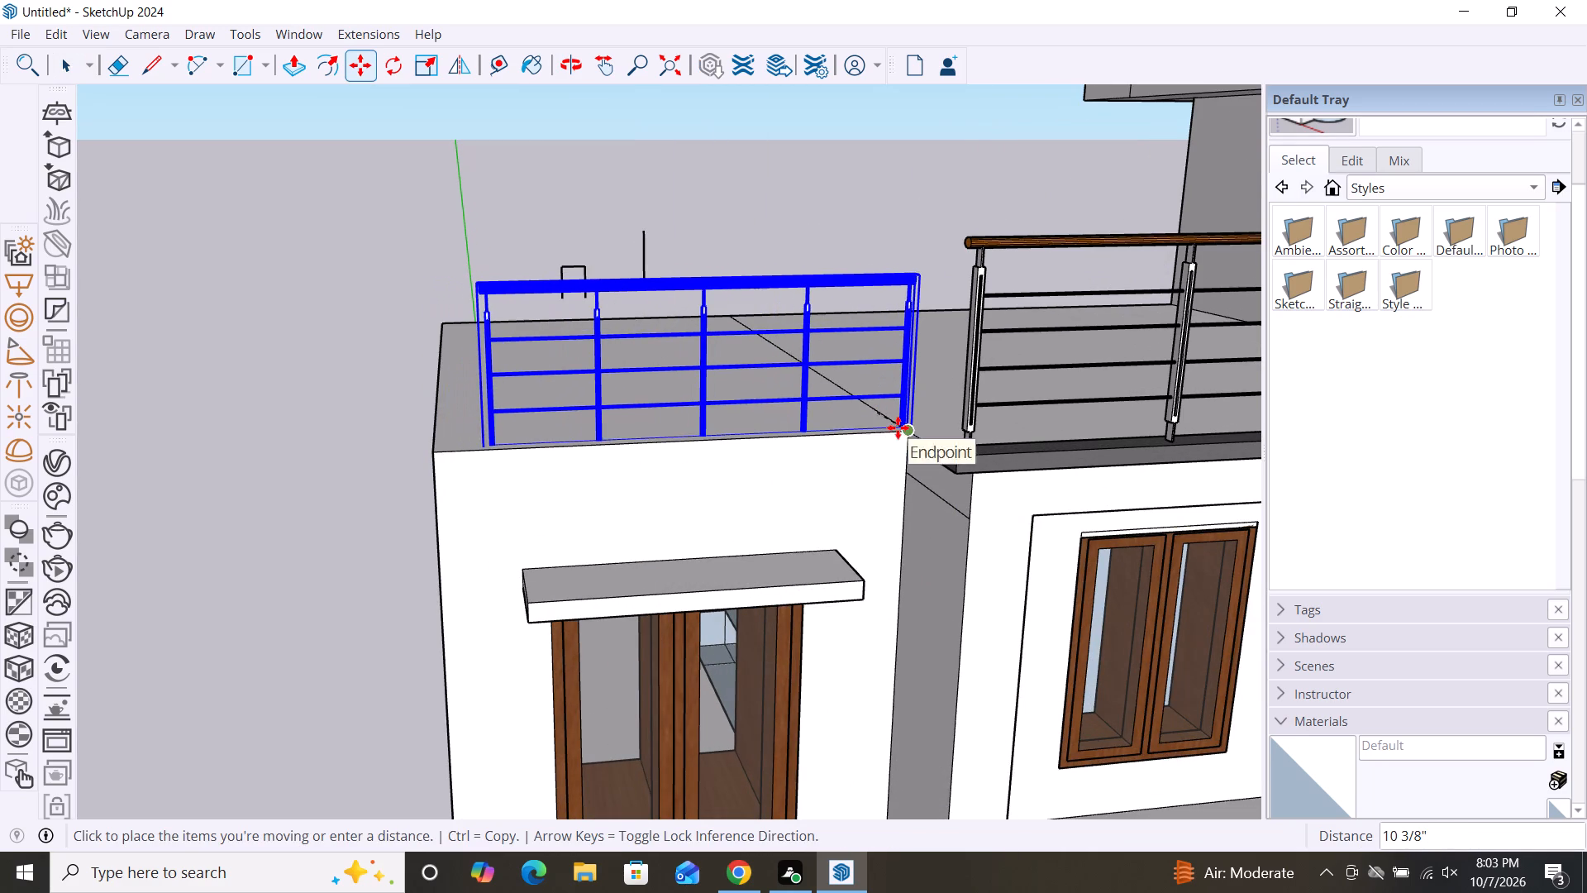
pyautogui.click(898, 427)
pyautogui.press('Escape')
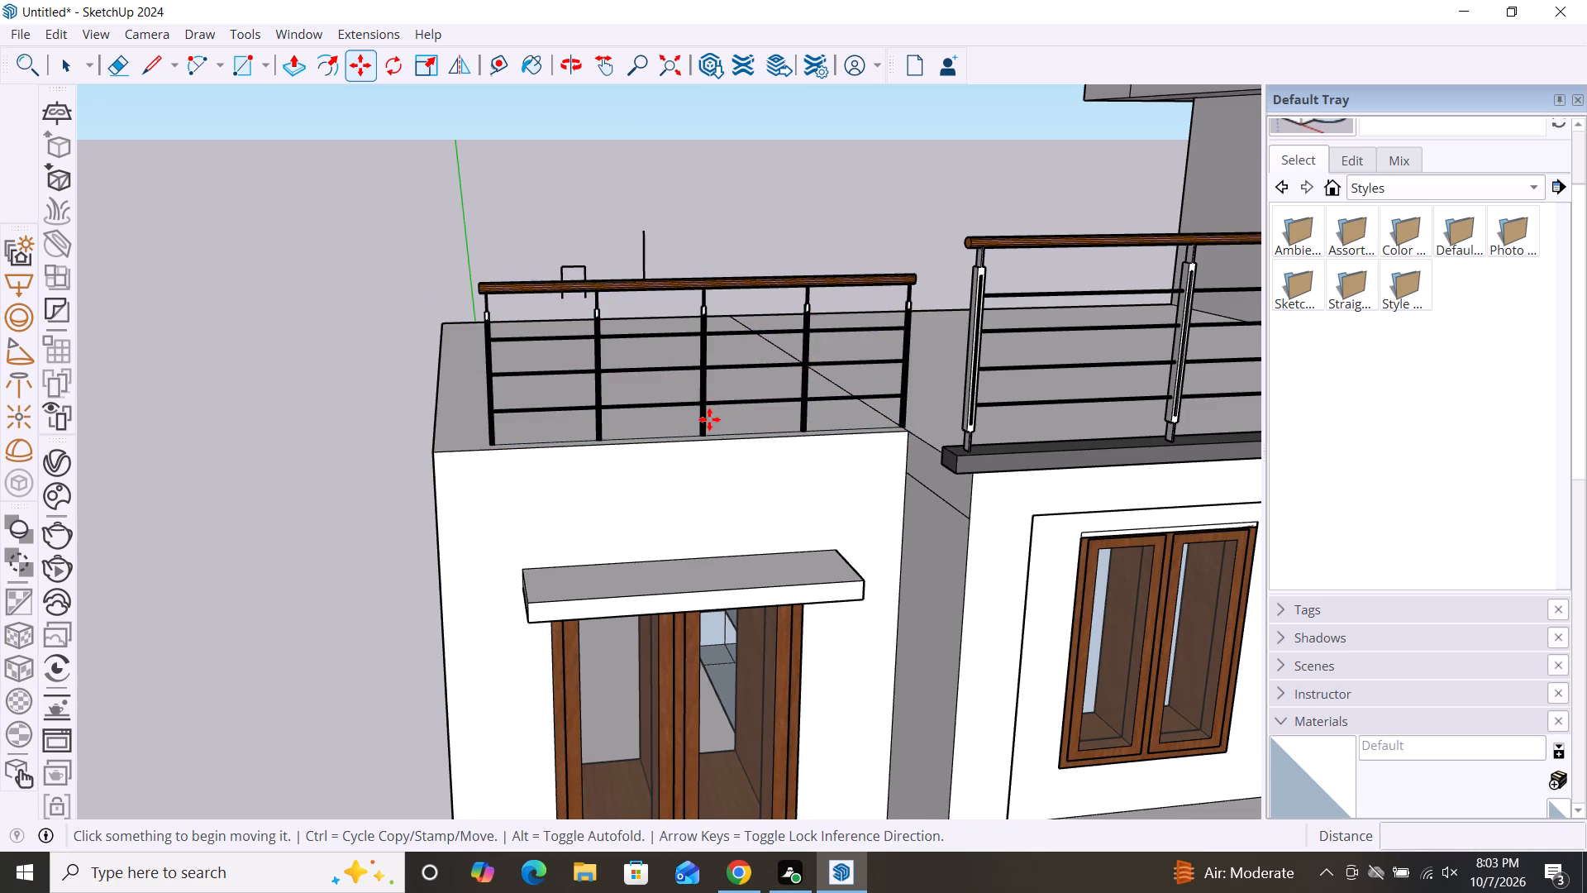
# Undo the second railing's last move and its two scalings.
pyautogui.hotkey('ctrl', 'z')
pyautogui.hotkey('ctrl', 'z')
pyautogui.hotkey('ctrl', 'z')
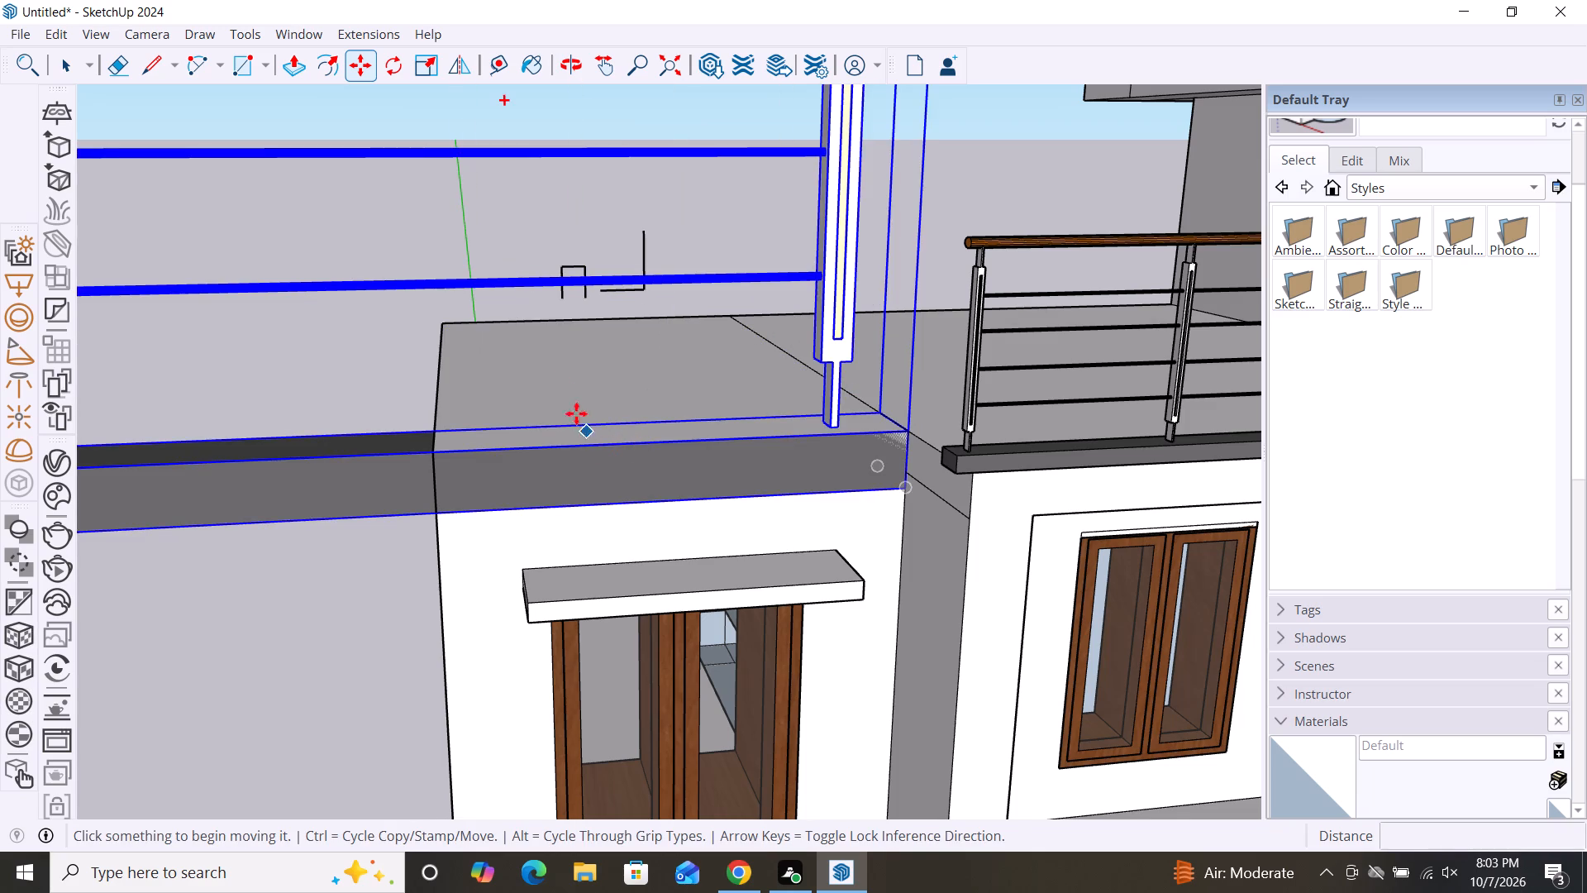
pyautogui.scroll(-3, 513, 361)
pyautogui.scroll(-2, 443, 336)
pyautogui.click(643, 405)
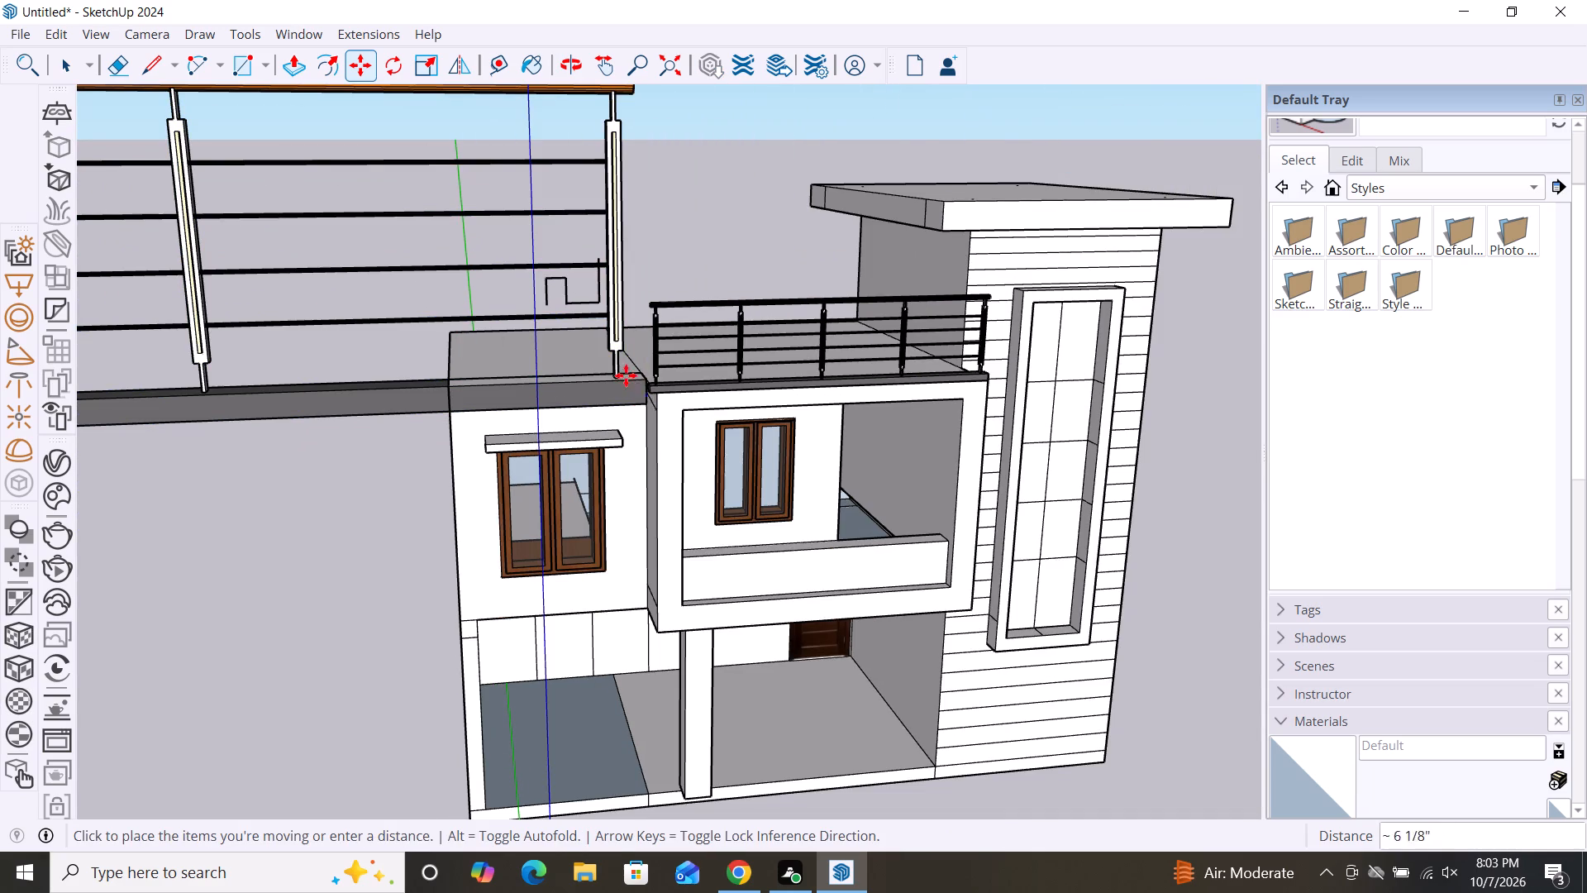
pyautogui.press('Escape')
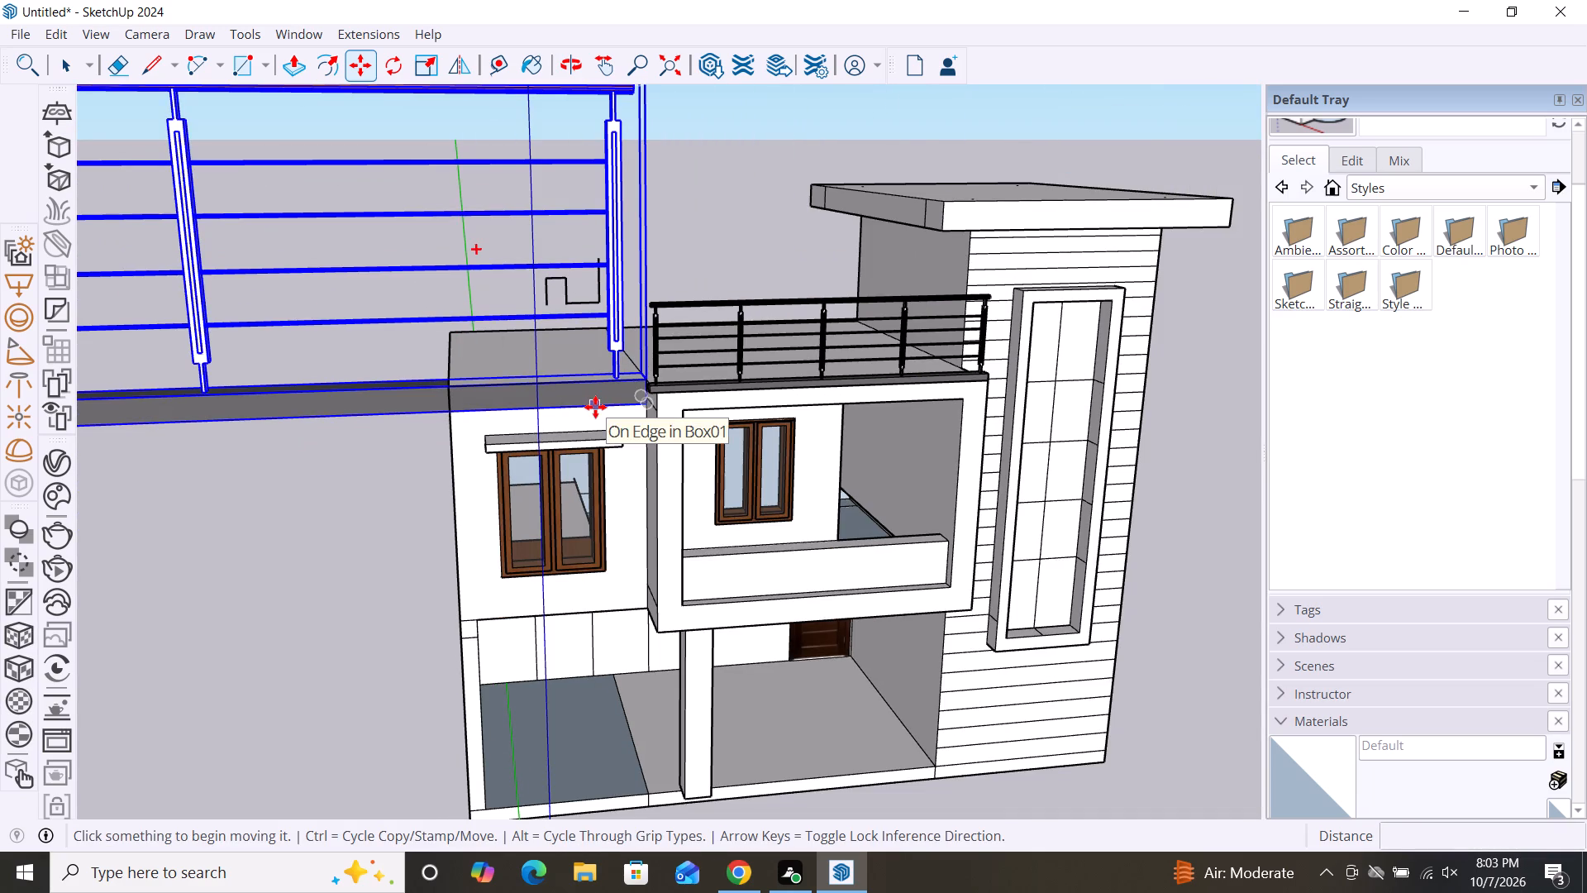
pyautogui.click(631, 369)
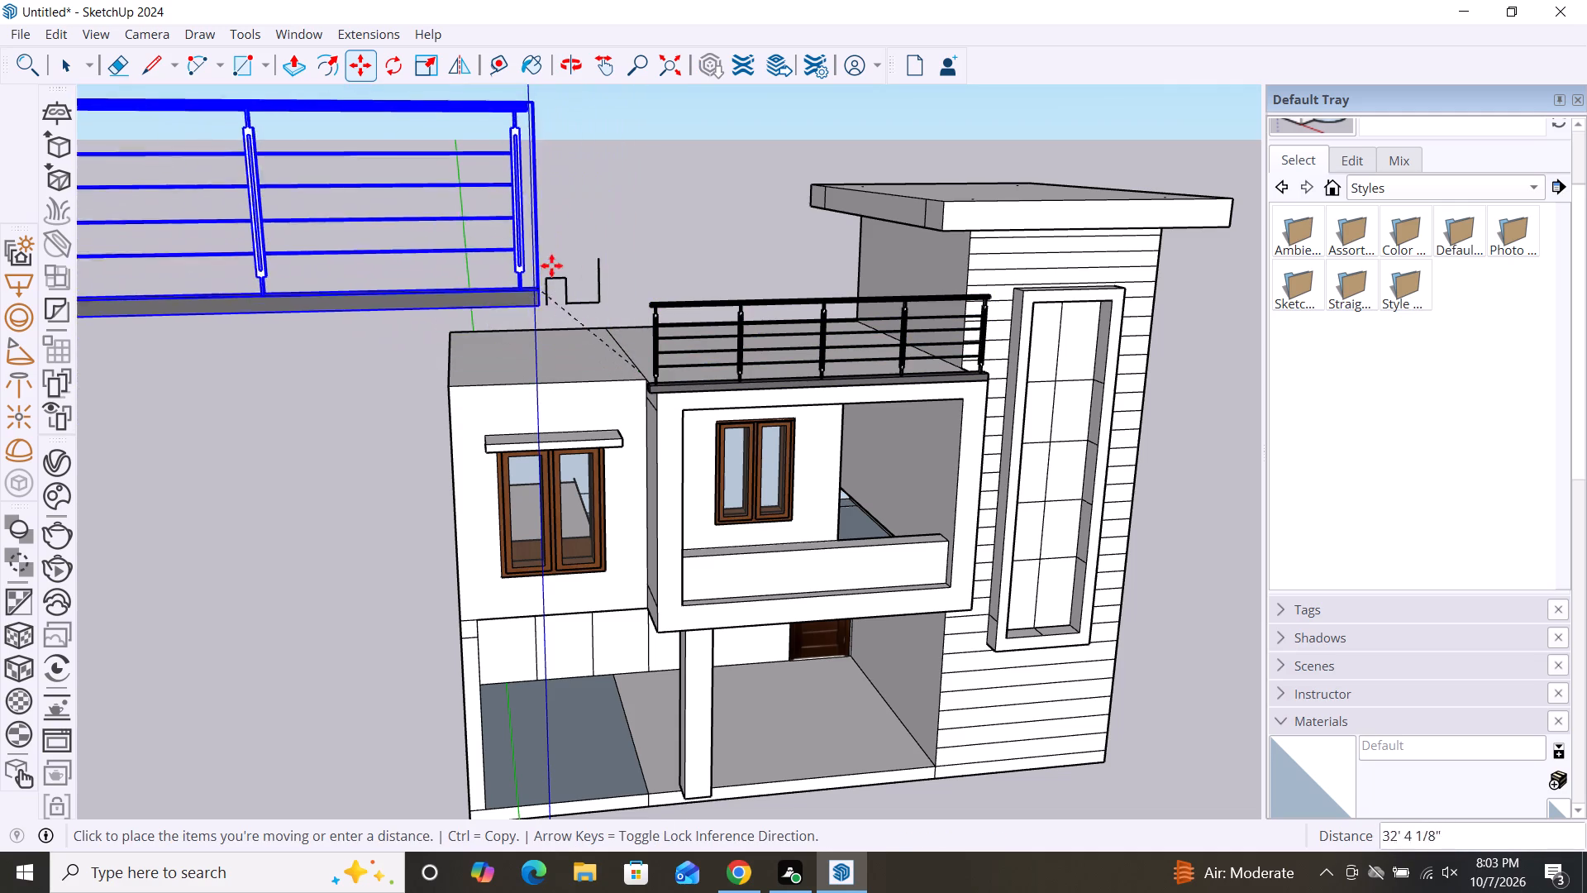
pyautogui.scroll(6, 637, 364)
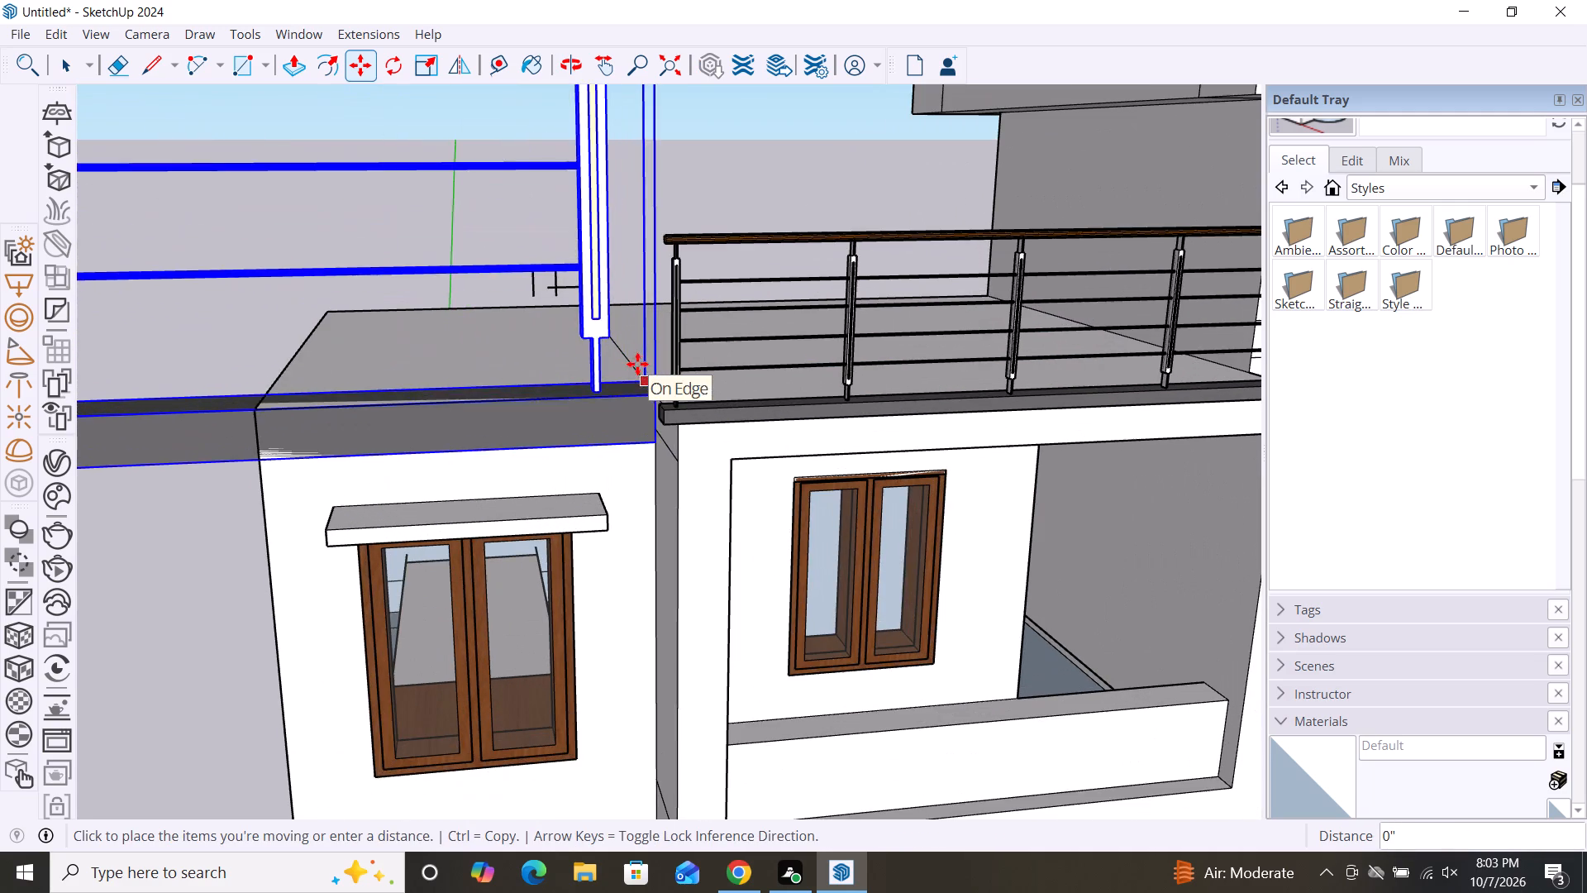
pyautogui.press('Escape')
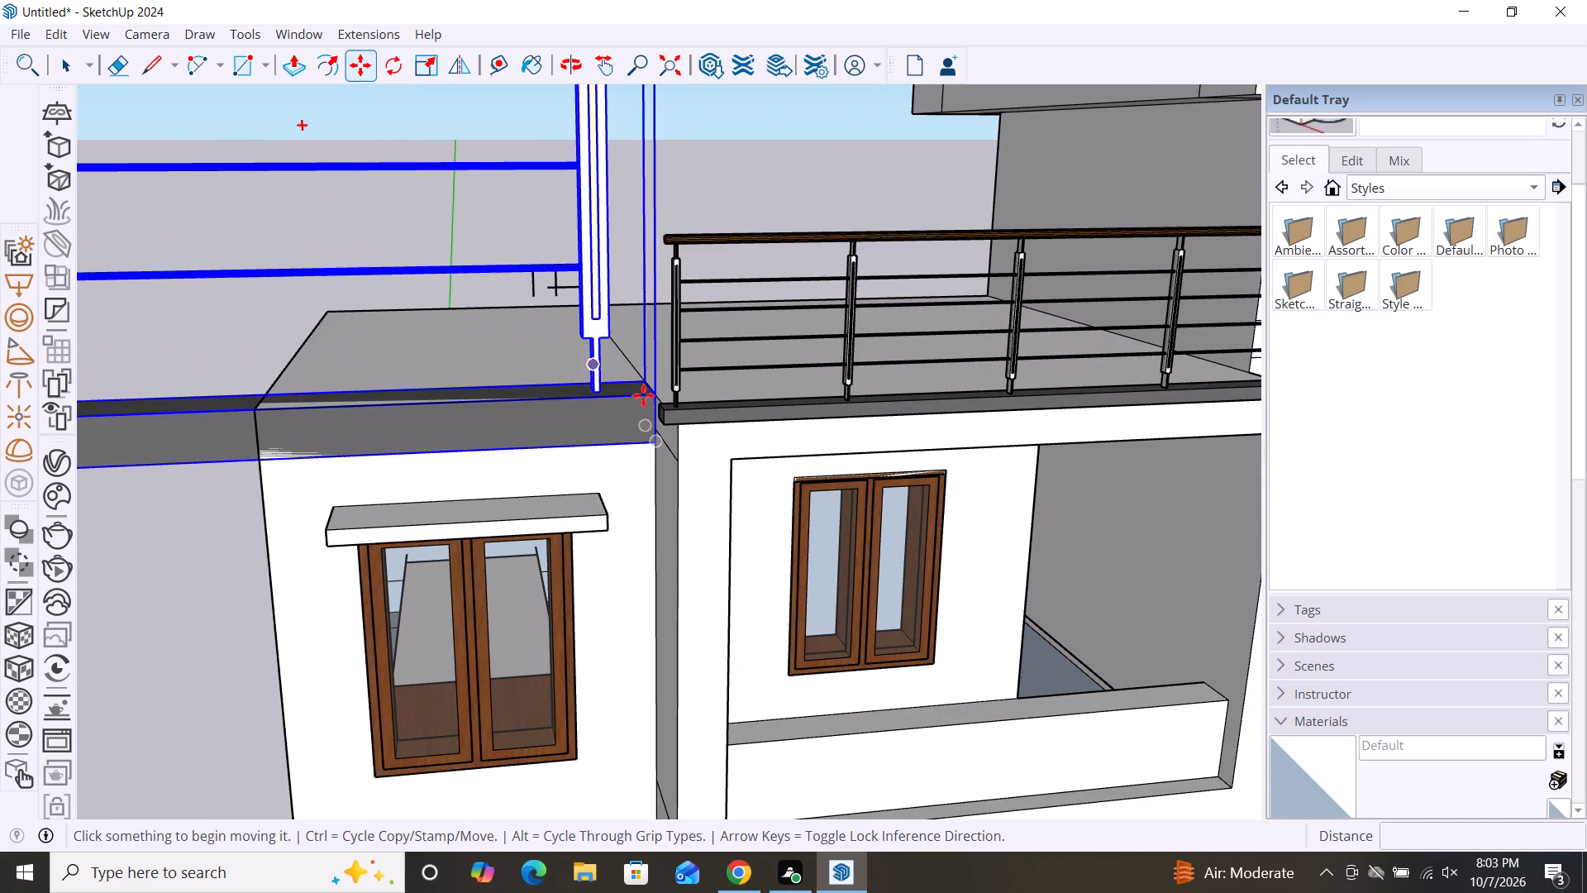
# Move the second railing about 8 7/8" by its base's bottom corner up onto the side block's front roof corner.
pyautogui.click(653, 445)
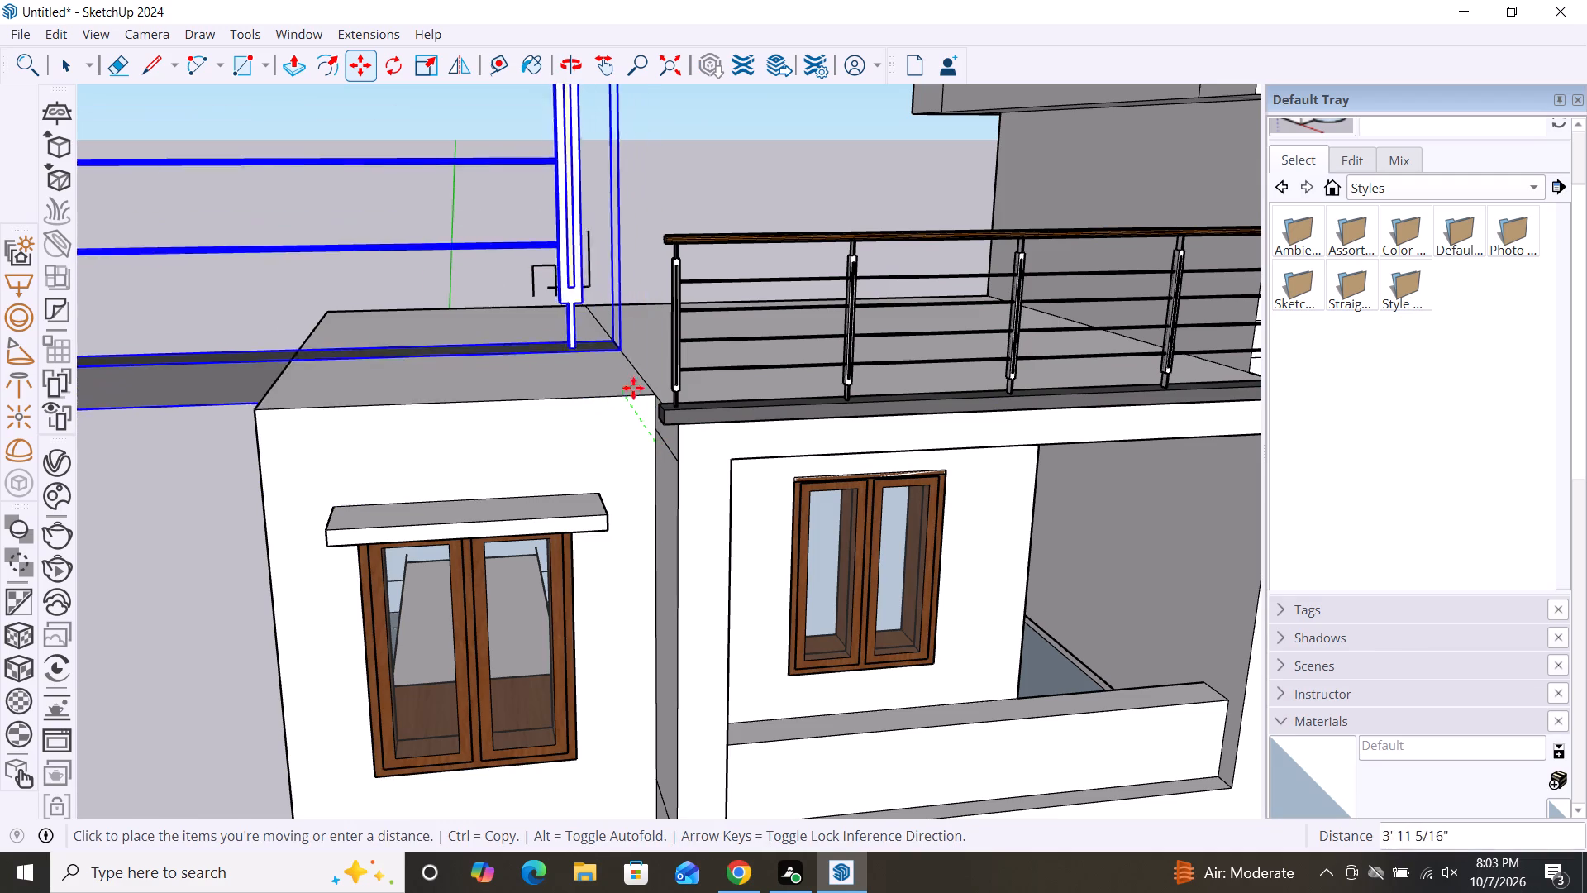
pyautogui.click(651, 394)
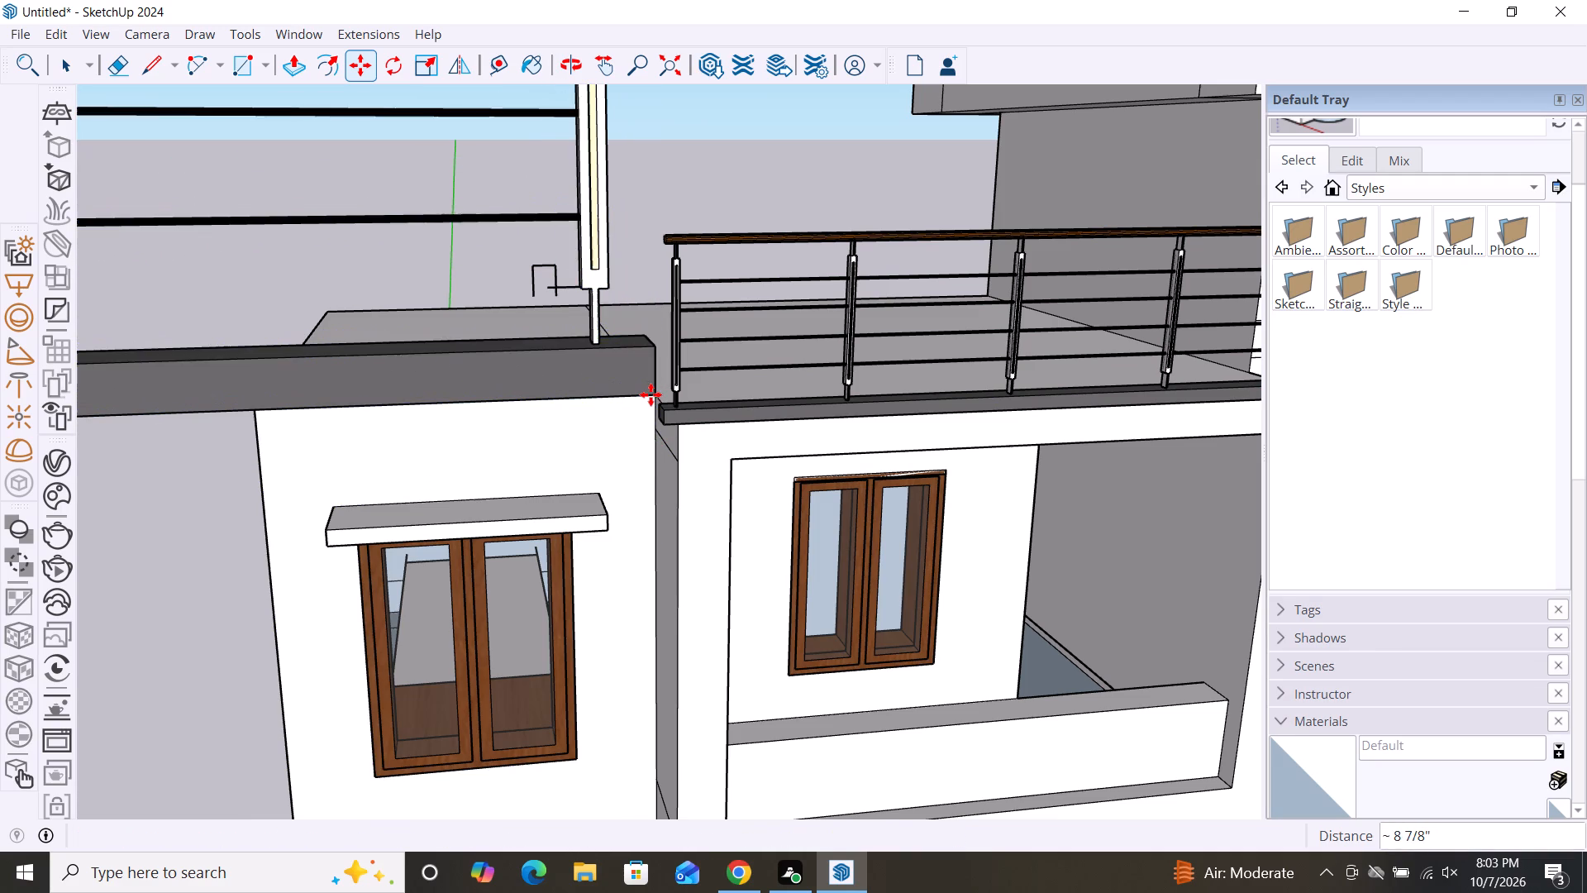
# Scale the second railing along its length to about 0.12, matching the side block's front width.
pyautogui.scroll(-3, 762, 382)
pyautogui.scroll(-3, 874, 375)
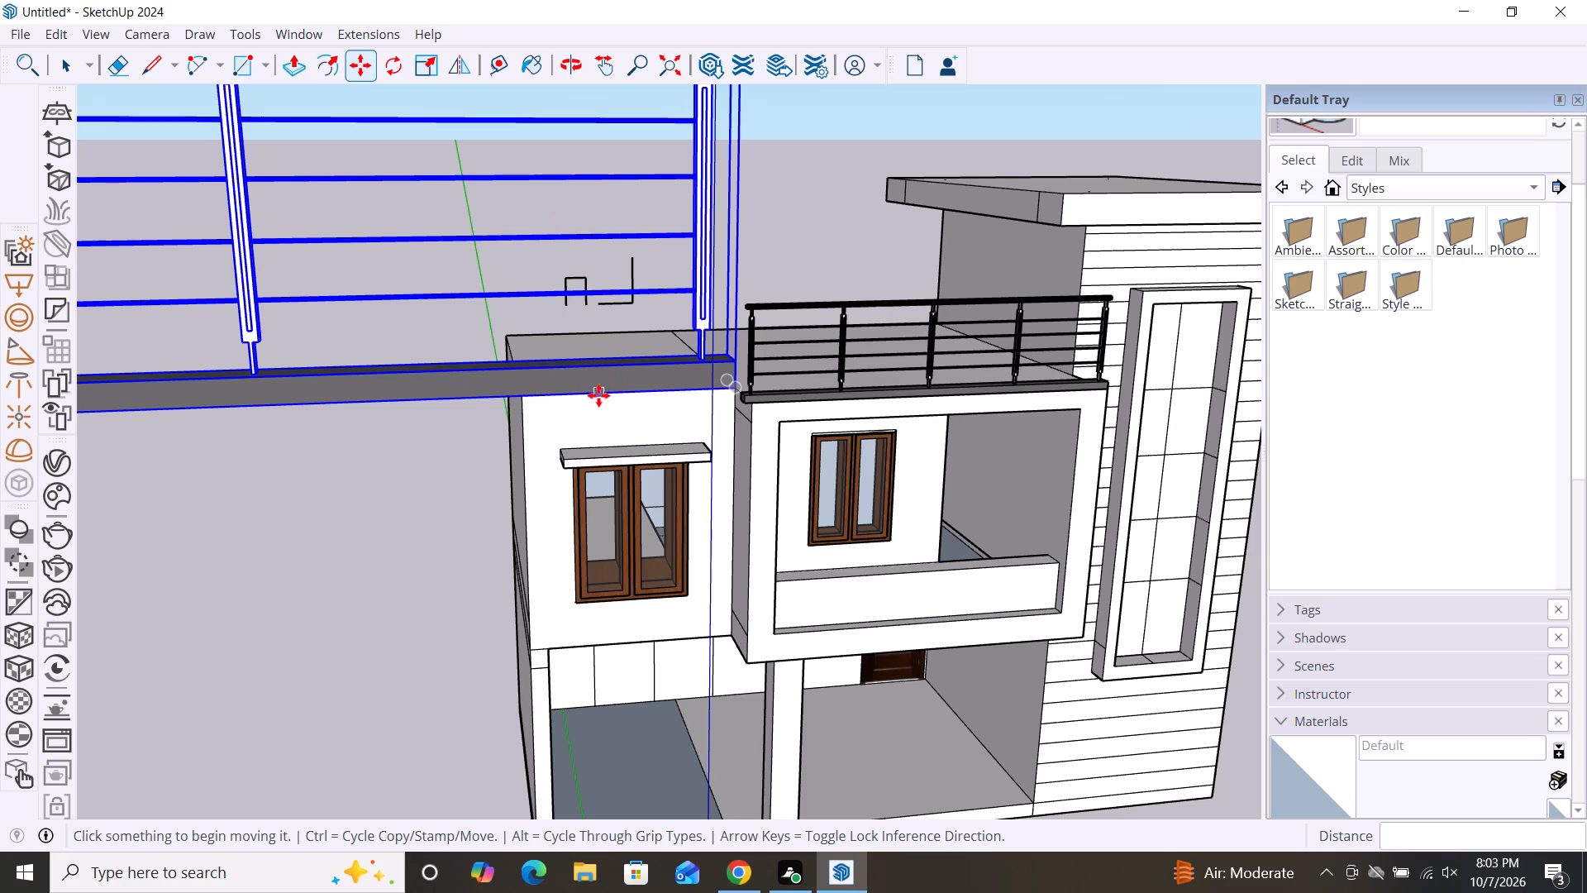
pyautogui.scroll(-3, 598, 395)
pyautogui.scroll(-7, 1048, 481)
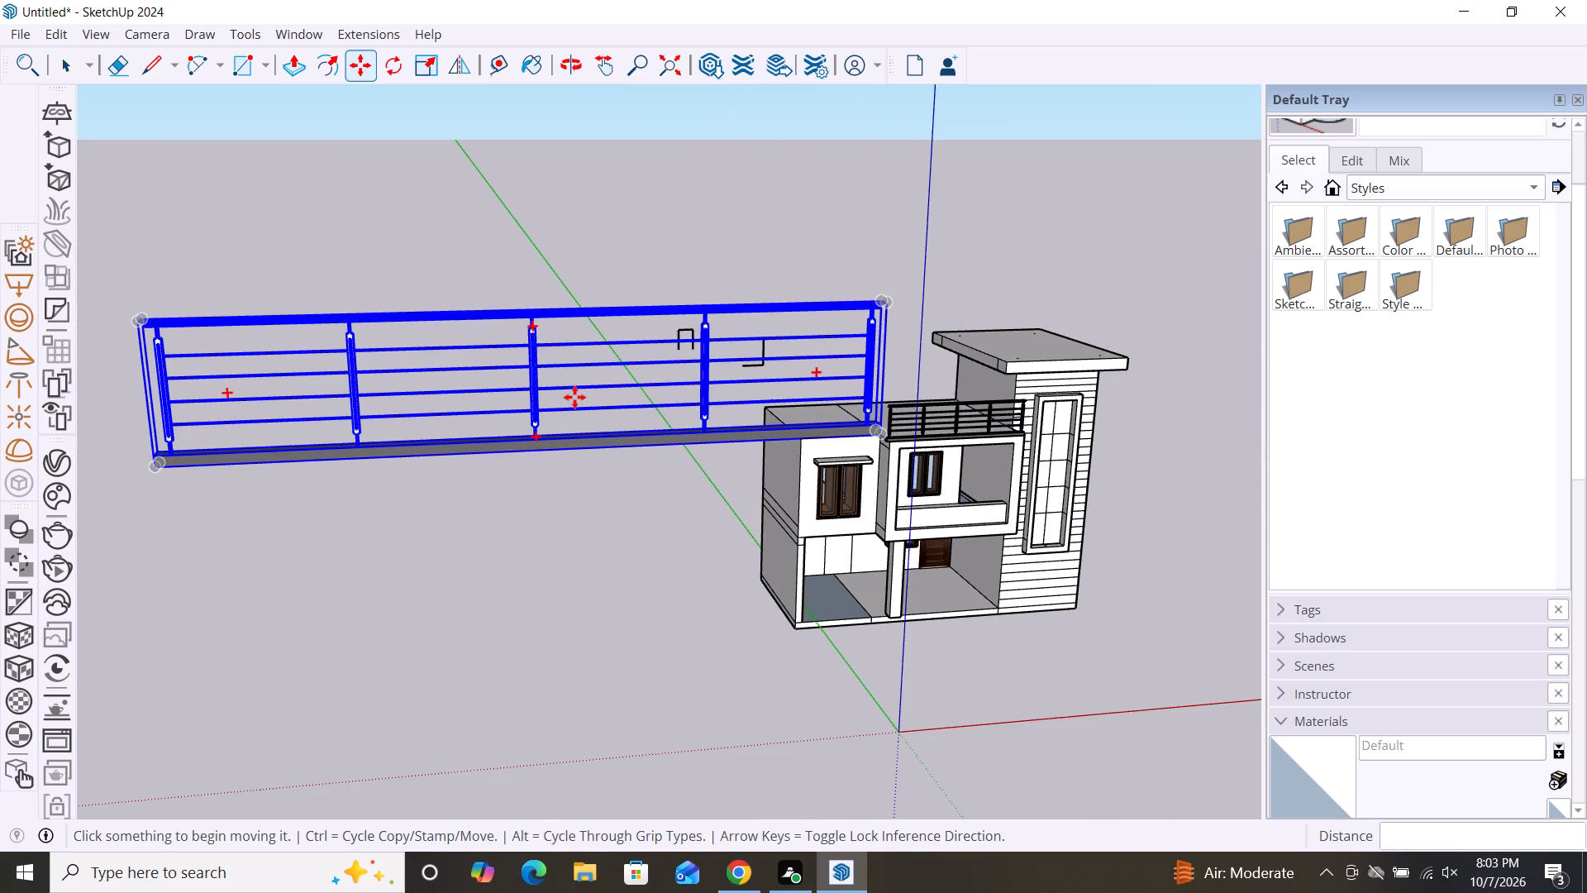
pyautogui.press('space')
pyautogui.click(584, 442)
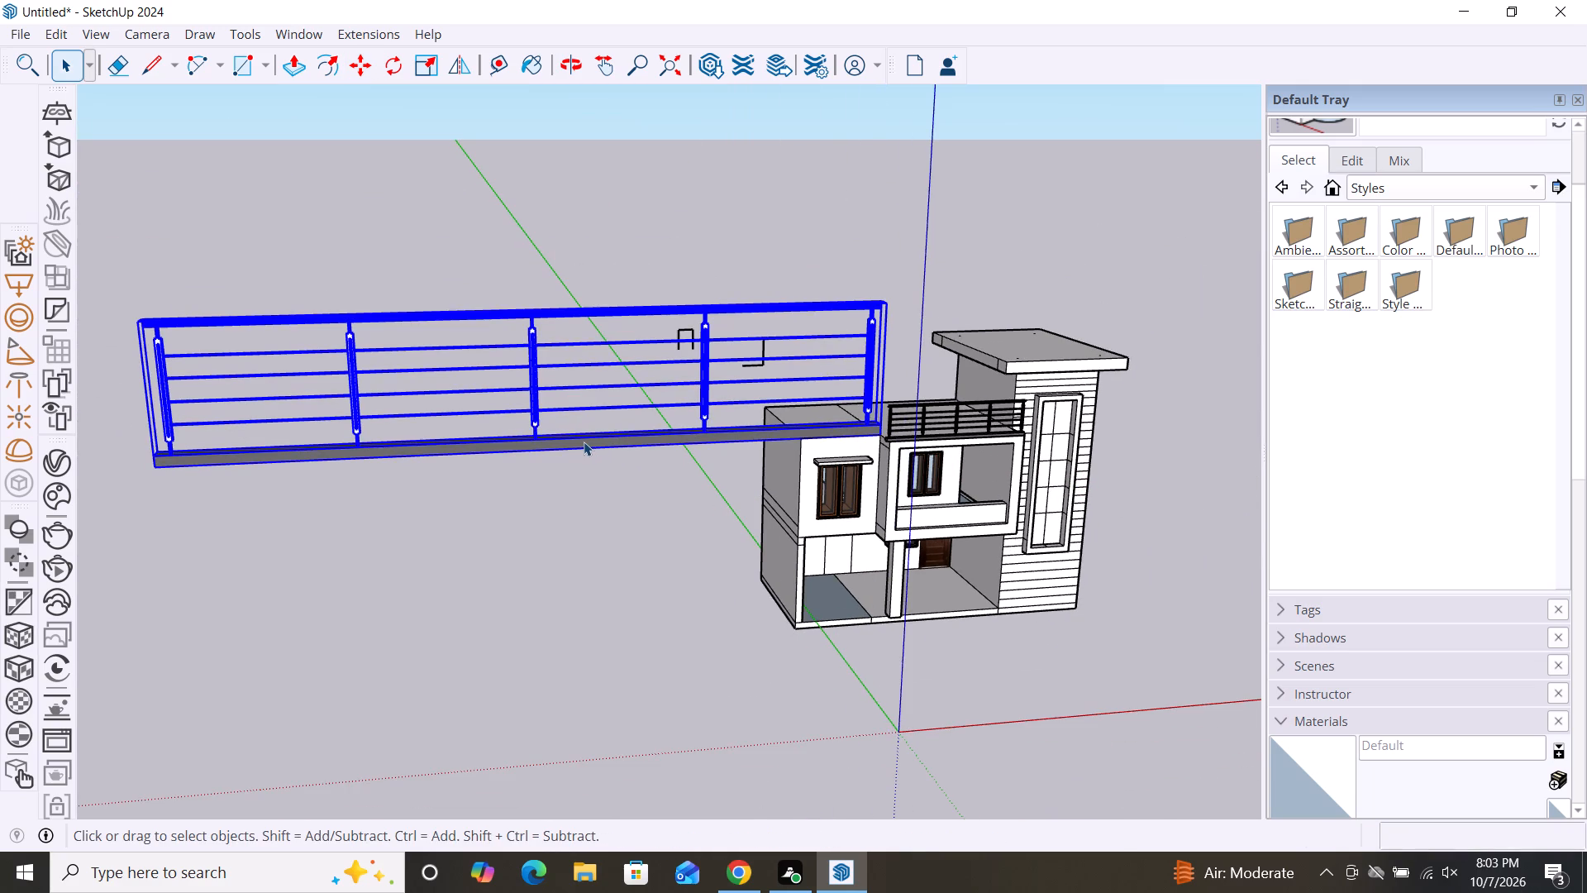
pyautogui.press('s')
pyautogui.click(148, 395)
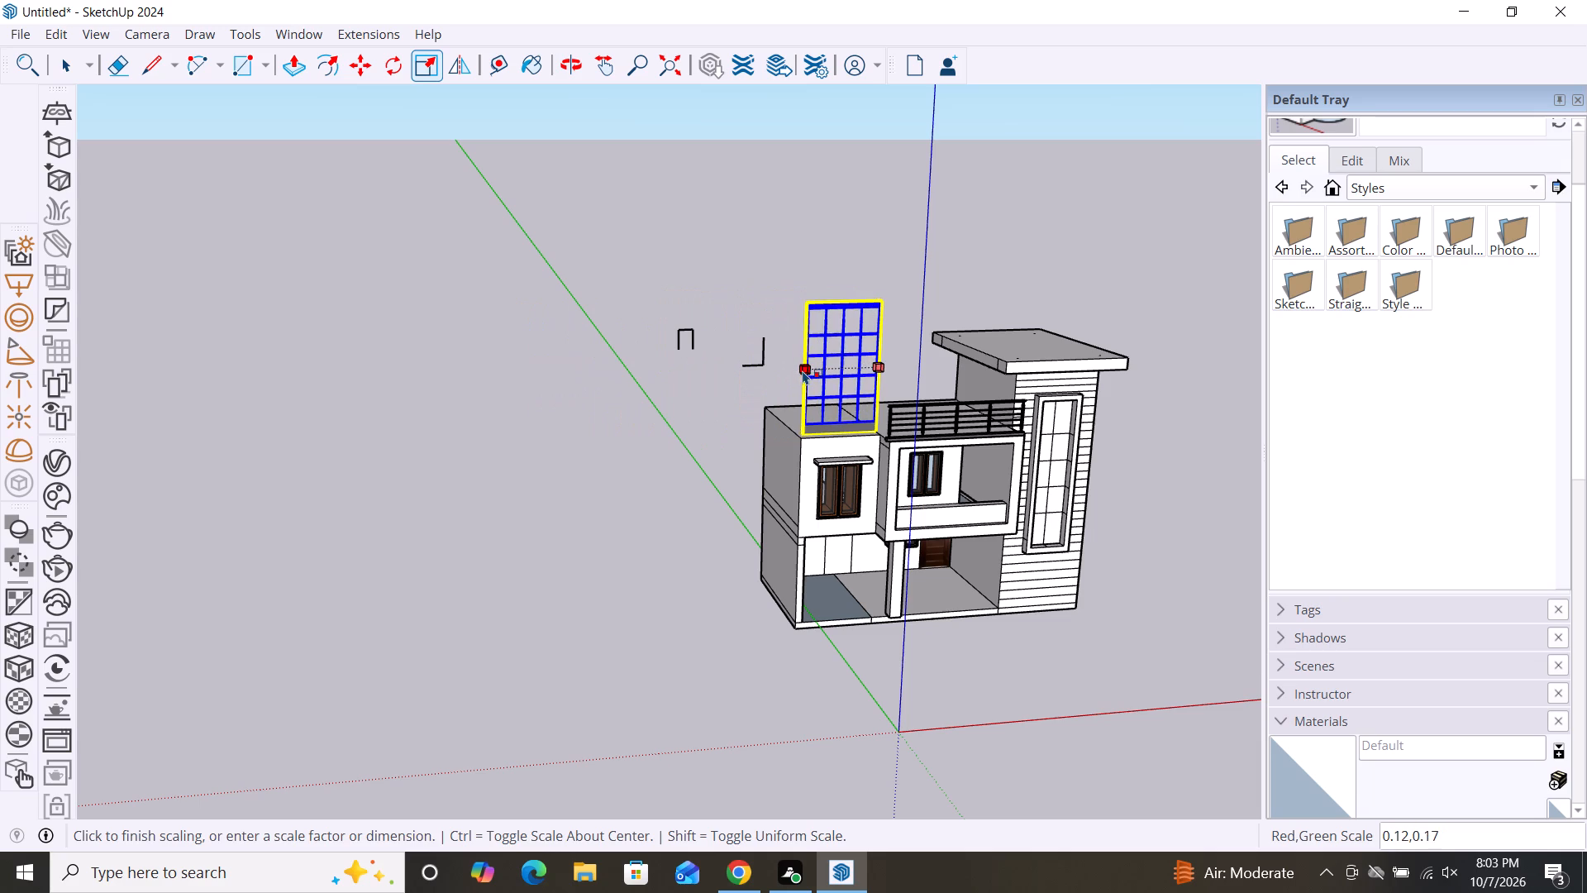
pyautogui.click(803, 370)
# Scale the second railing to about 3.24 in depth and 0.19 in height from its top edge, and deselect it.
pyautogui.moveTo(846, 298); pyautogui.dragTo(846, 316)
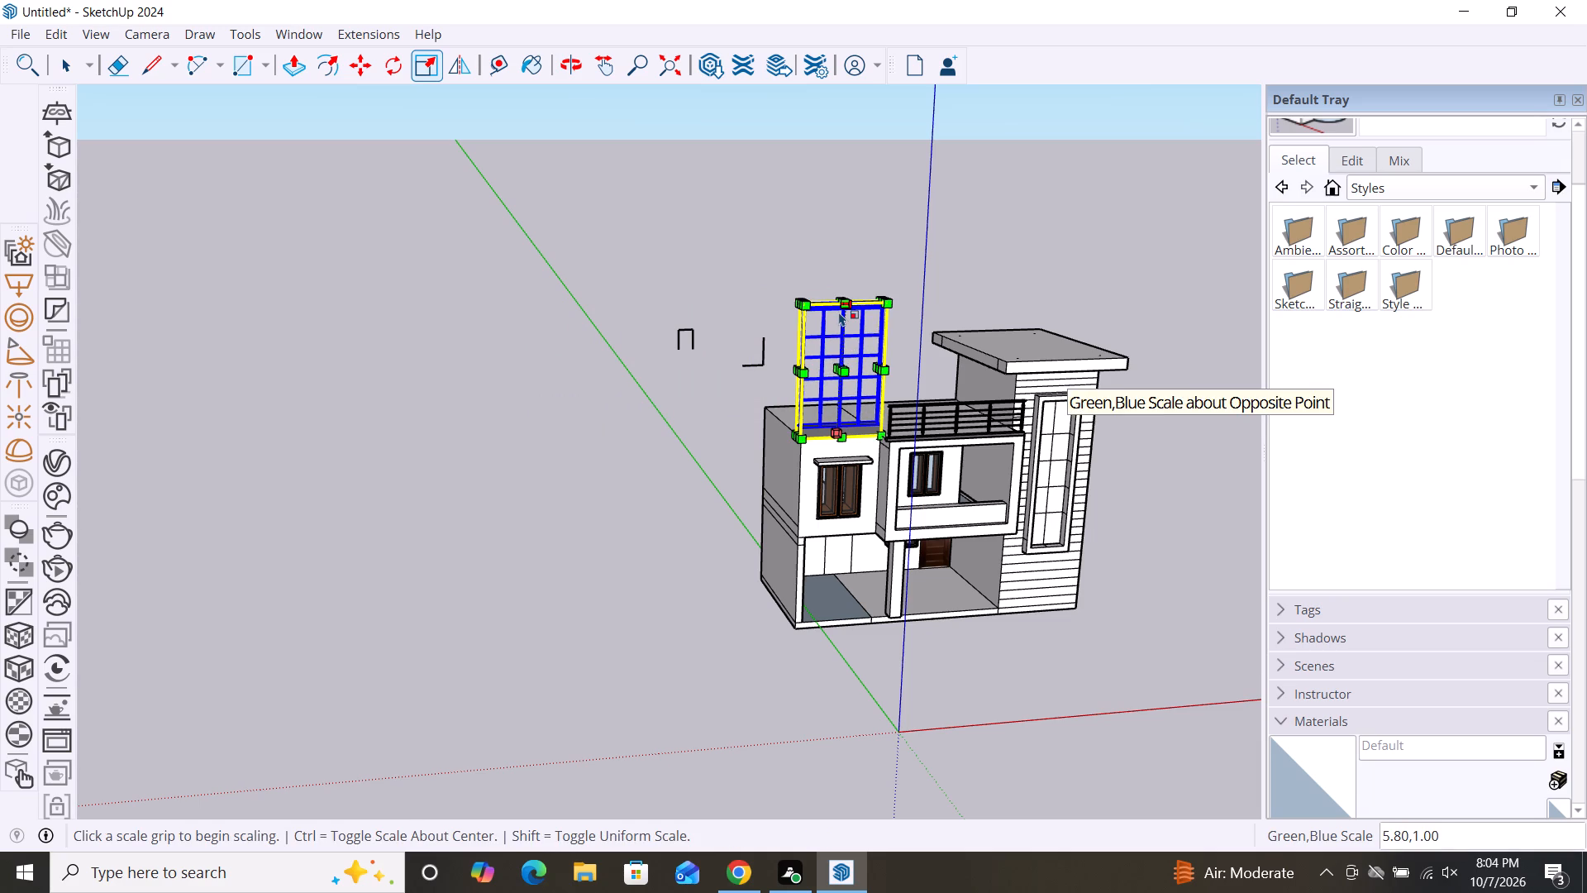
pyautogui.hotkey('ctrl', 'z')
pyautogui.moveTo(840, 303); pyautogui.dragTo(850, 362)
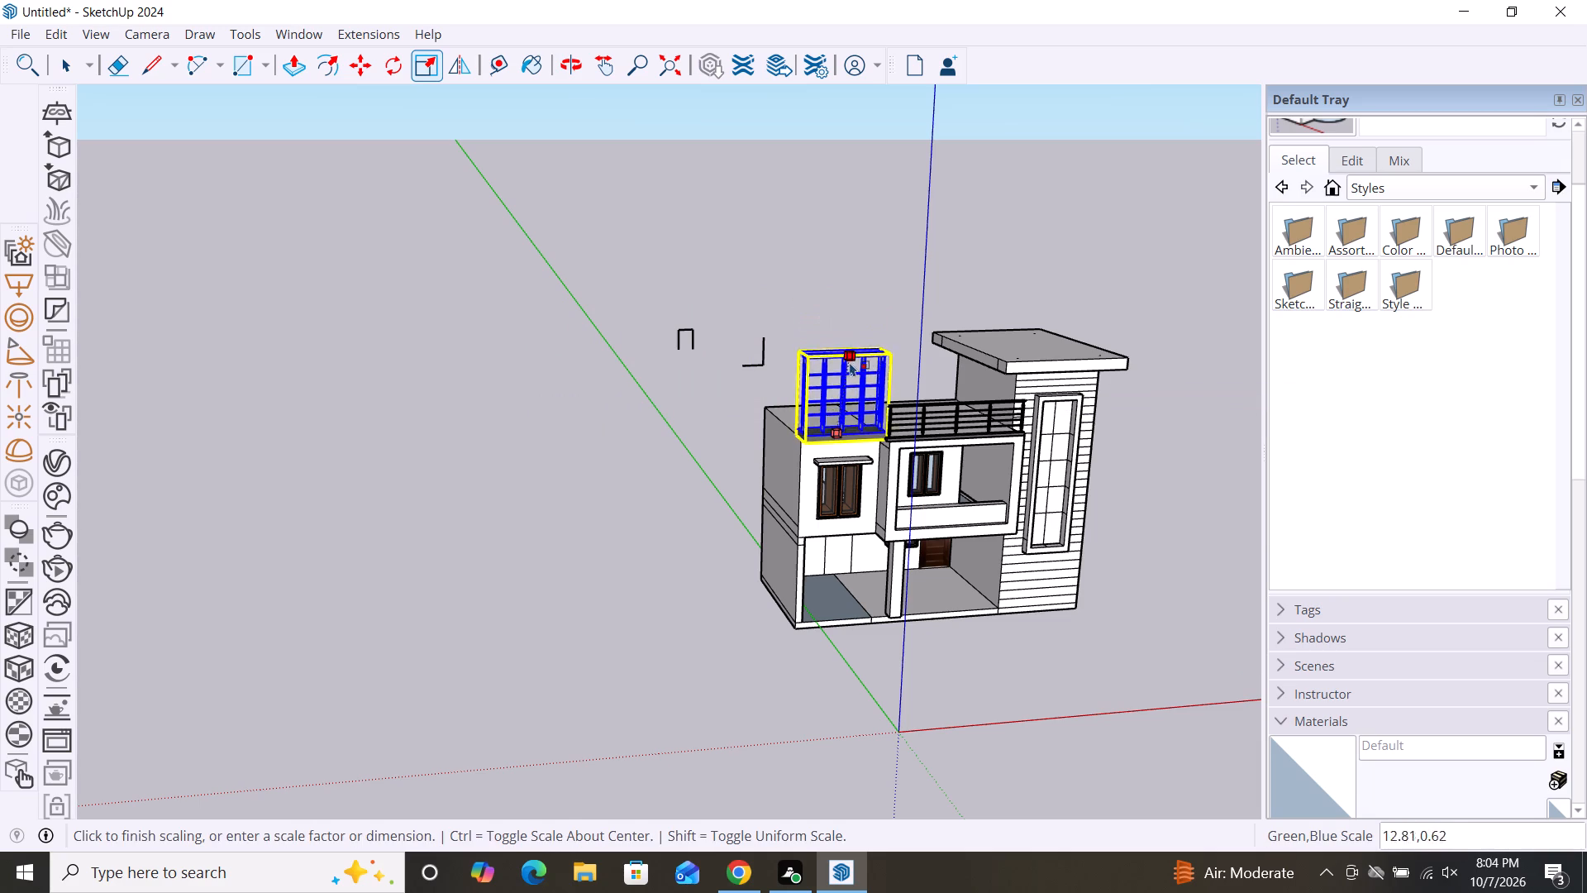
pyautogui.moveTo(850, 362); pyautogui.dragTo(841, 411)
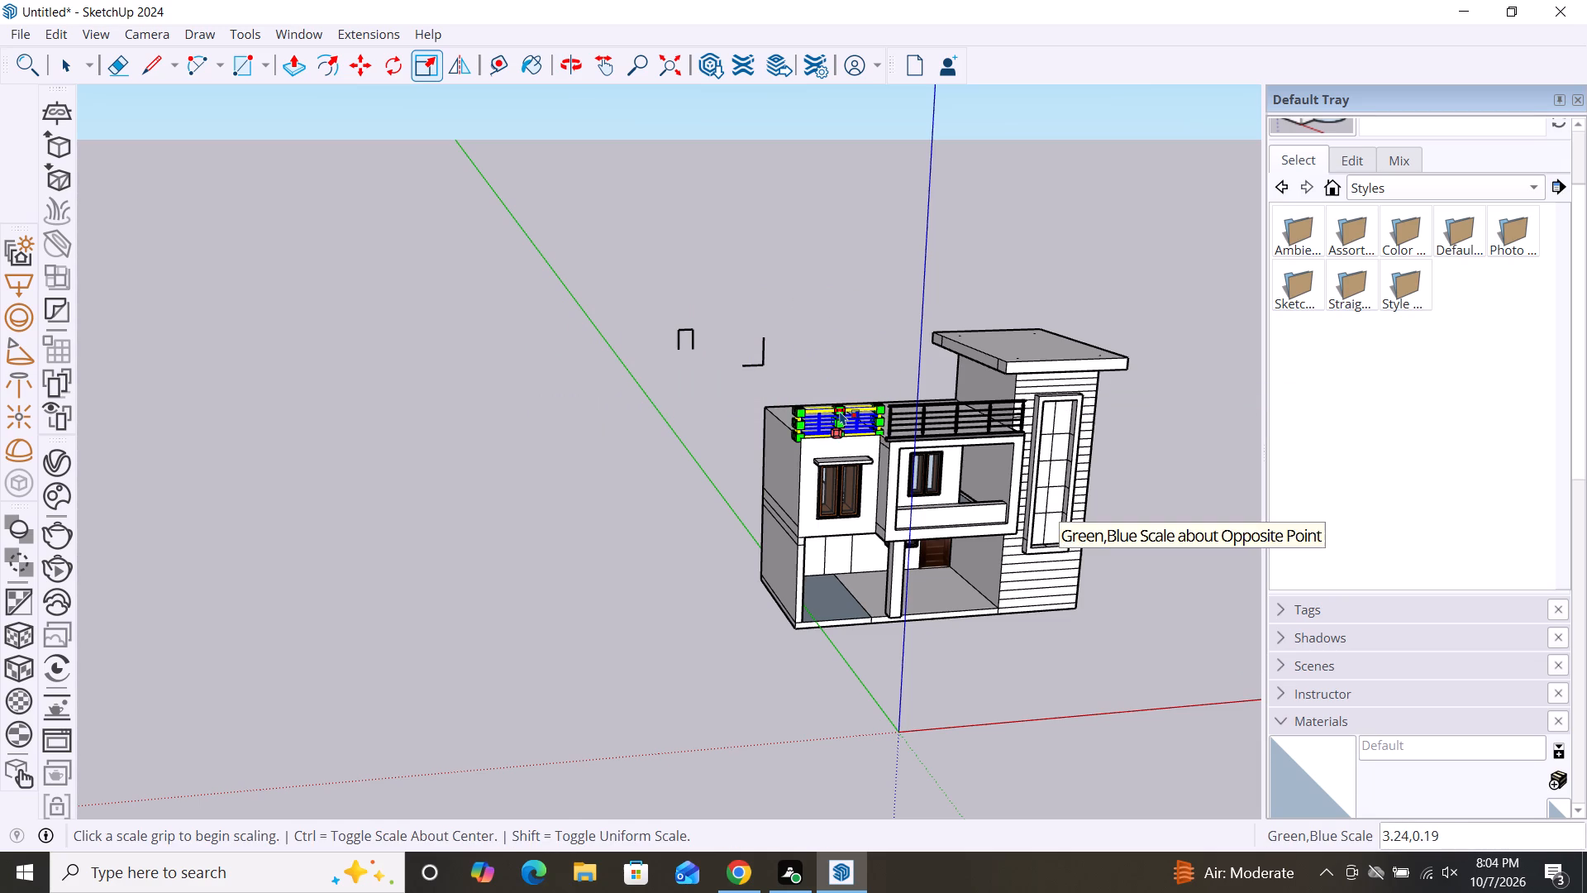
pyautogui.click(576, 432)
pyautogui.press('space')
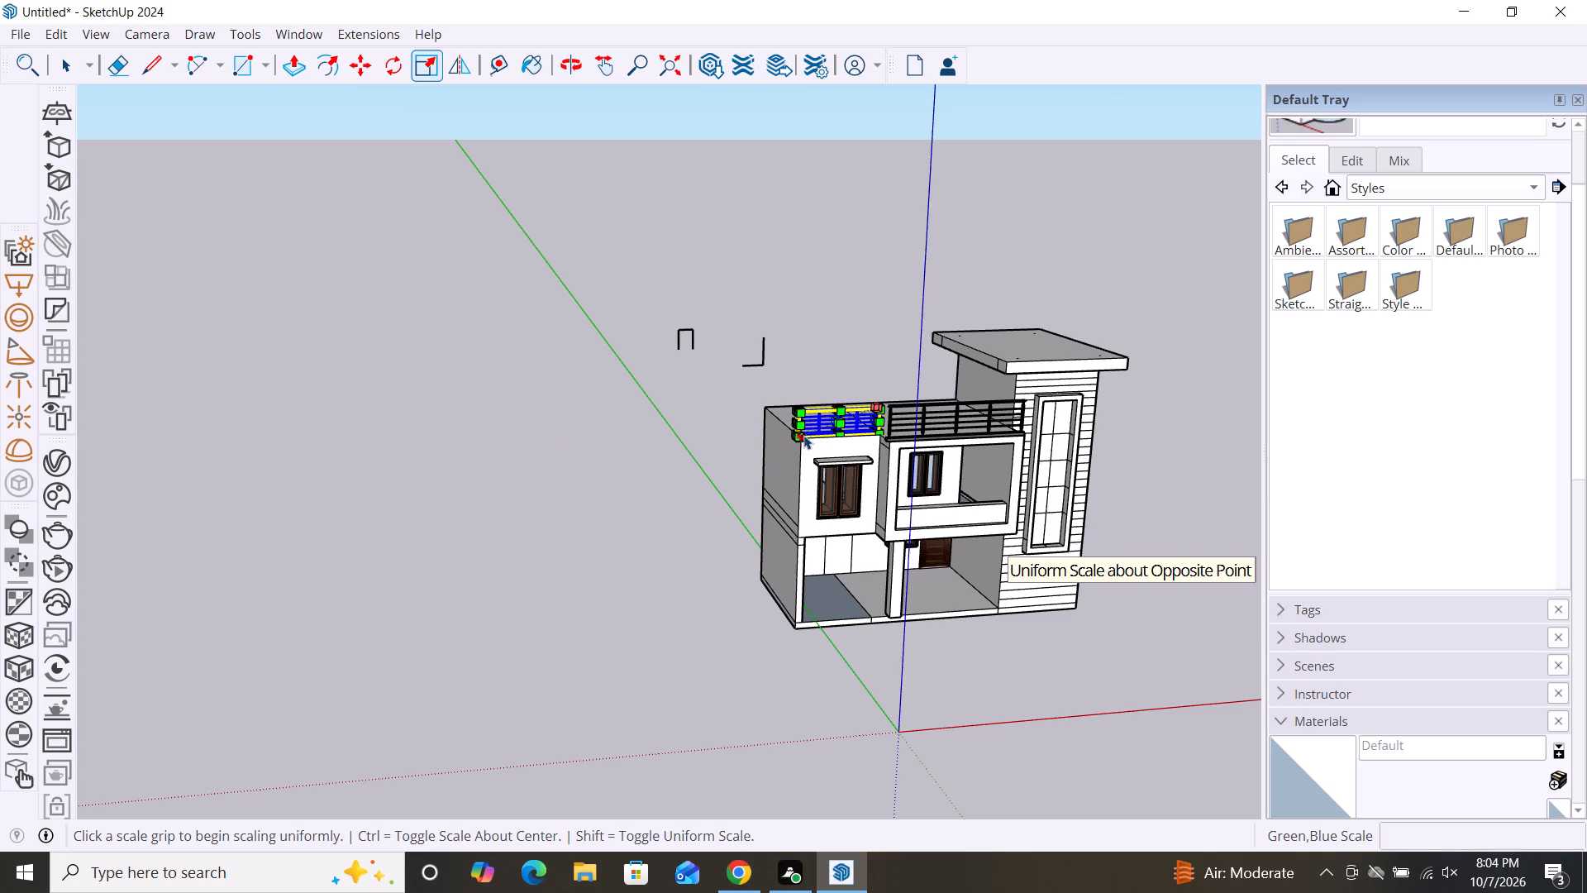
pyautogui.click(589, 477)
# Move the scaled railing about 6" by its base's lower end corner onto the side block's front roof corner, and deselect it.
pyautogui.scroll(7, 868, 408)
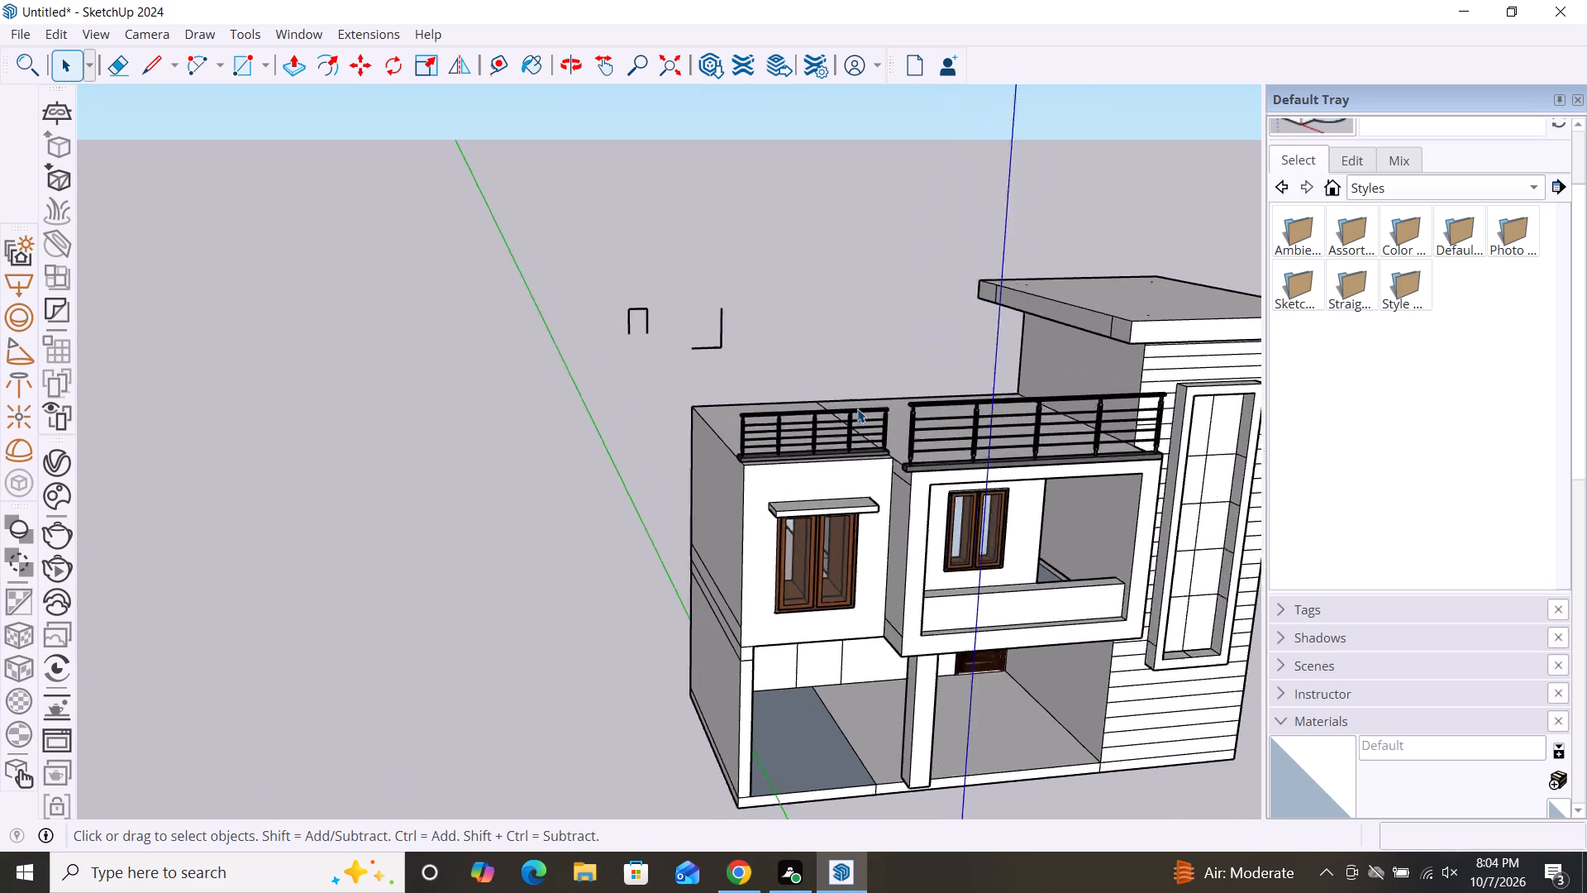
pyautogui.scroll(13, 857, 408)
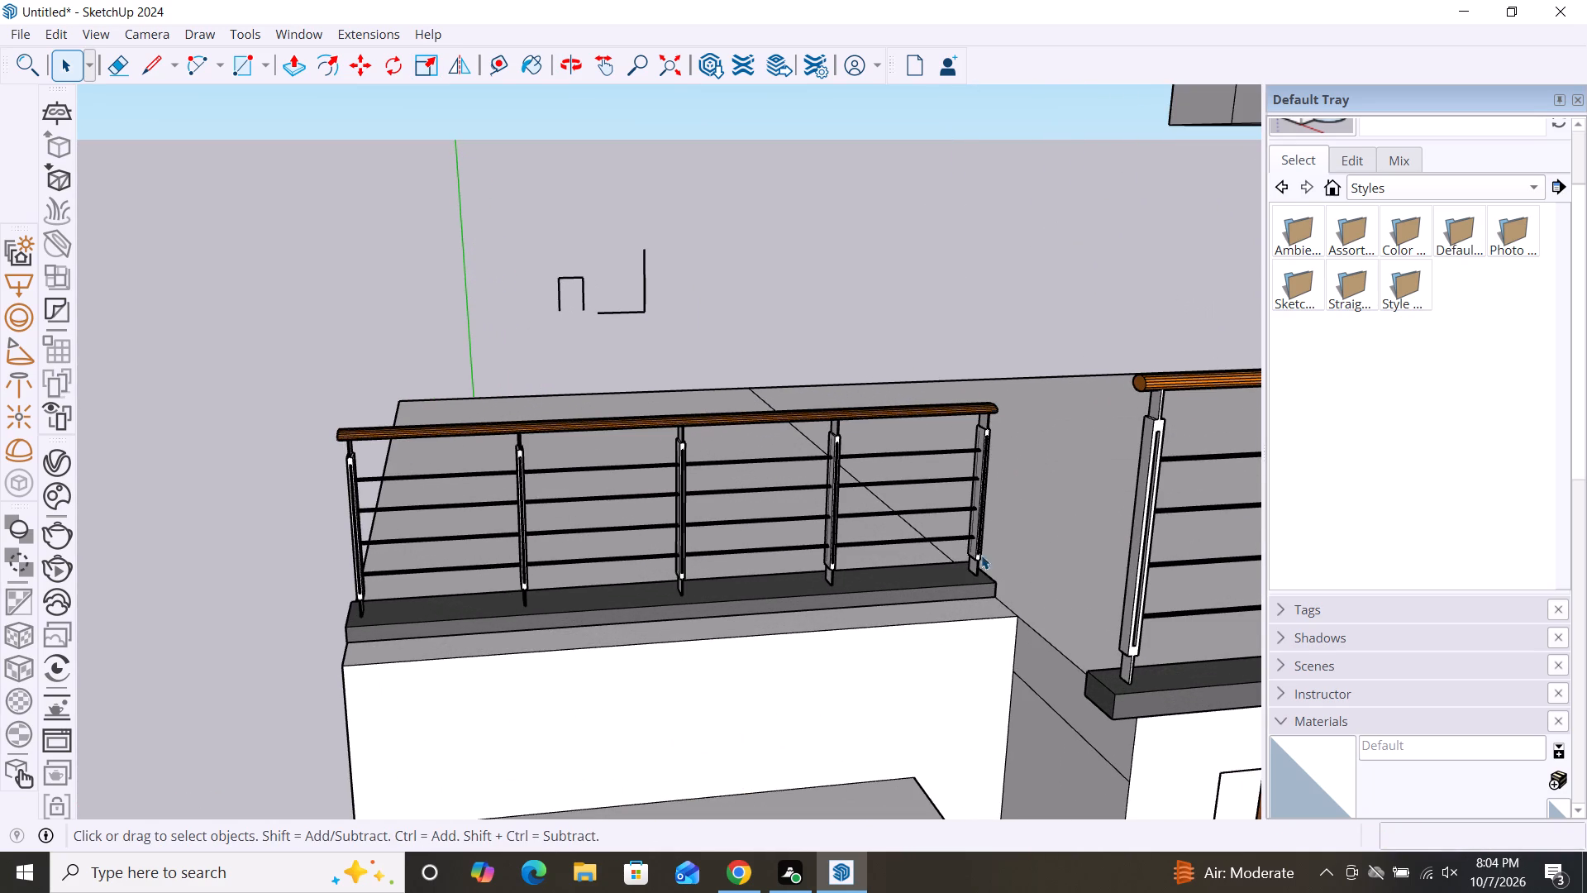
pyautogui.click(983, 567)
pyautogui.click(957, 586)
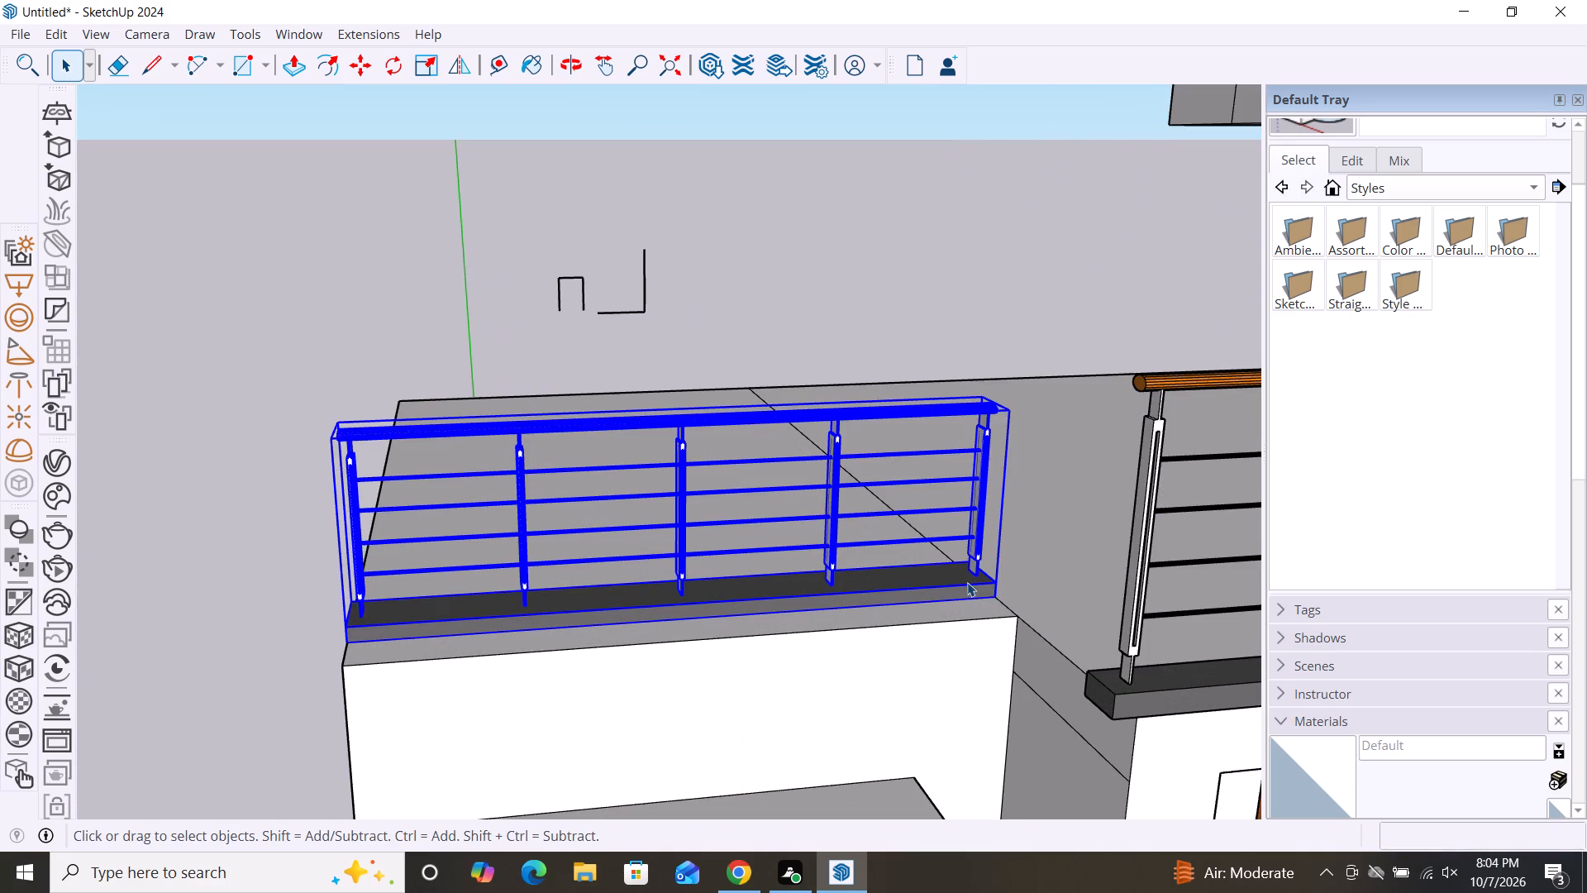
pyautogui.press('m')
pyautogui.click(994, 594)
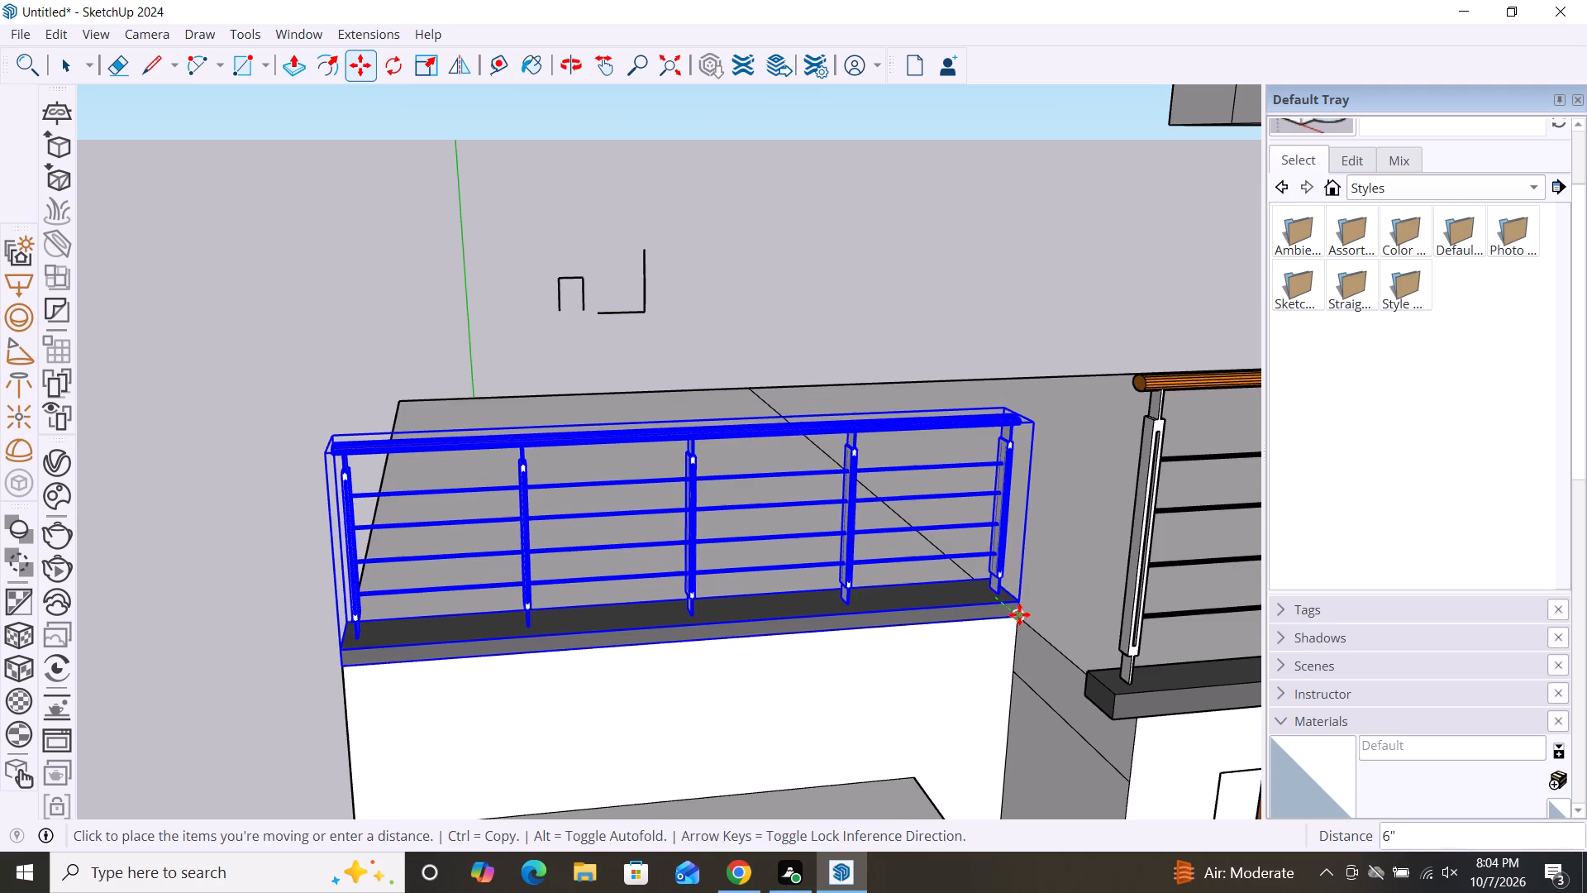
pyautogui.click(1023, 619)
pyautogui.press('space')
pyautogui.scroll(-2, 555, 480)
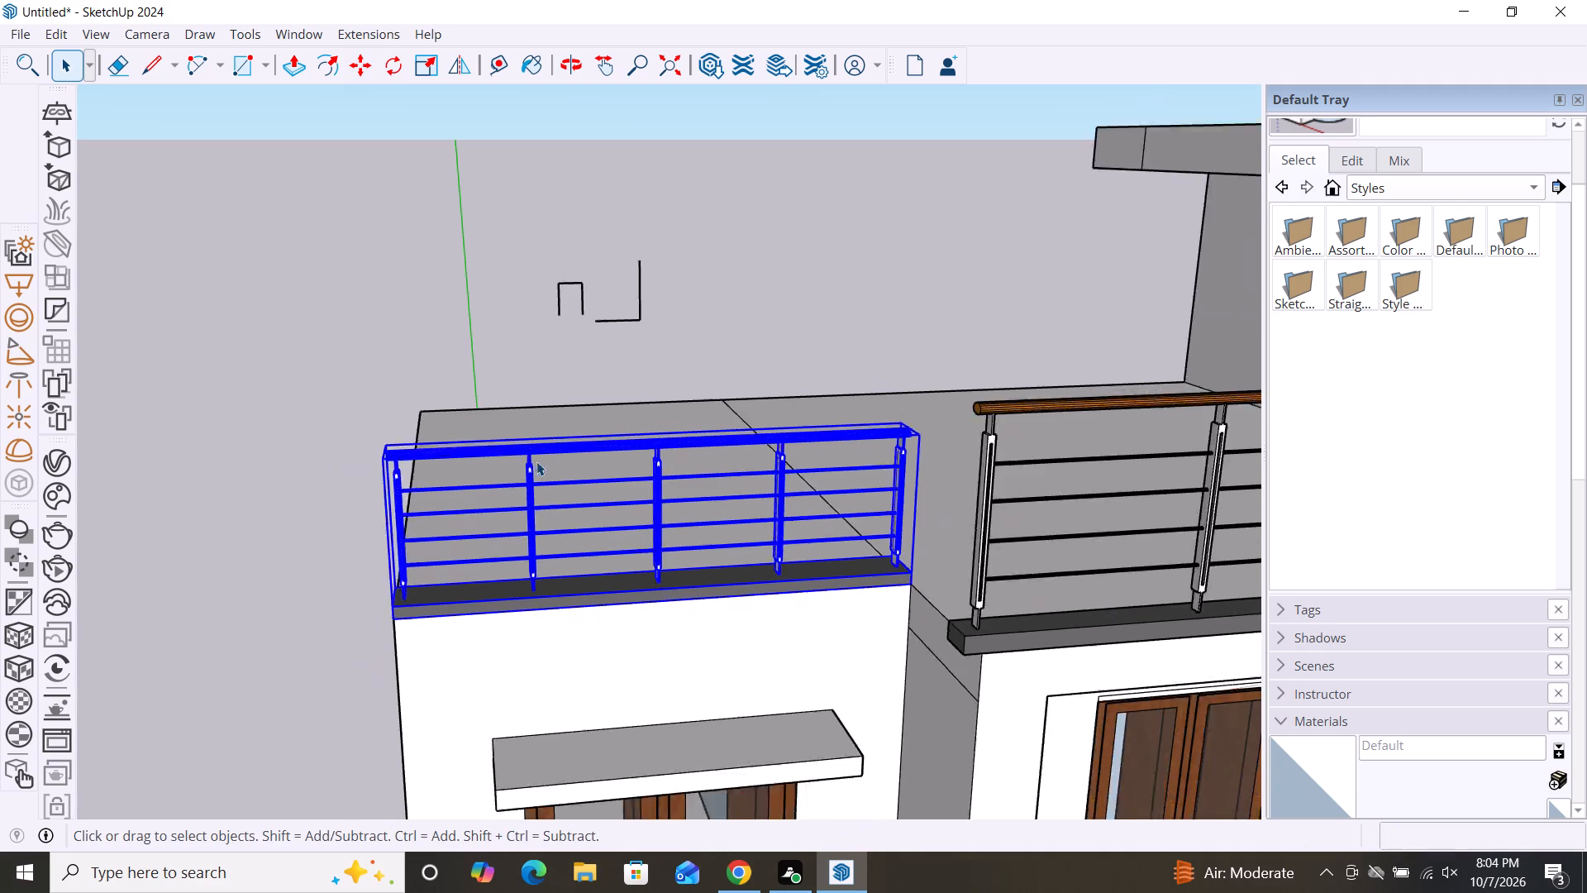
pyautogui.scroll(-12, 536, 461)
pyautogui.click(916, 504)
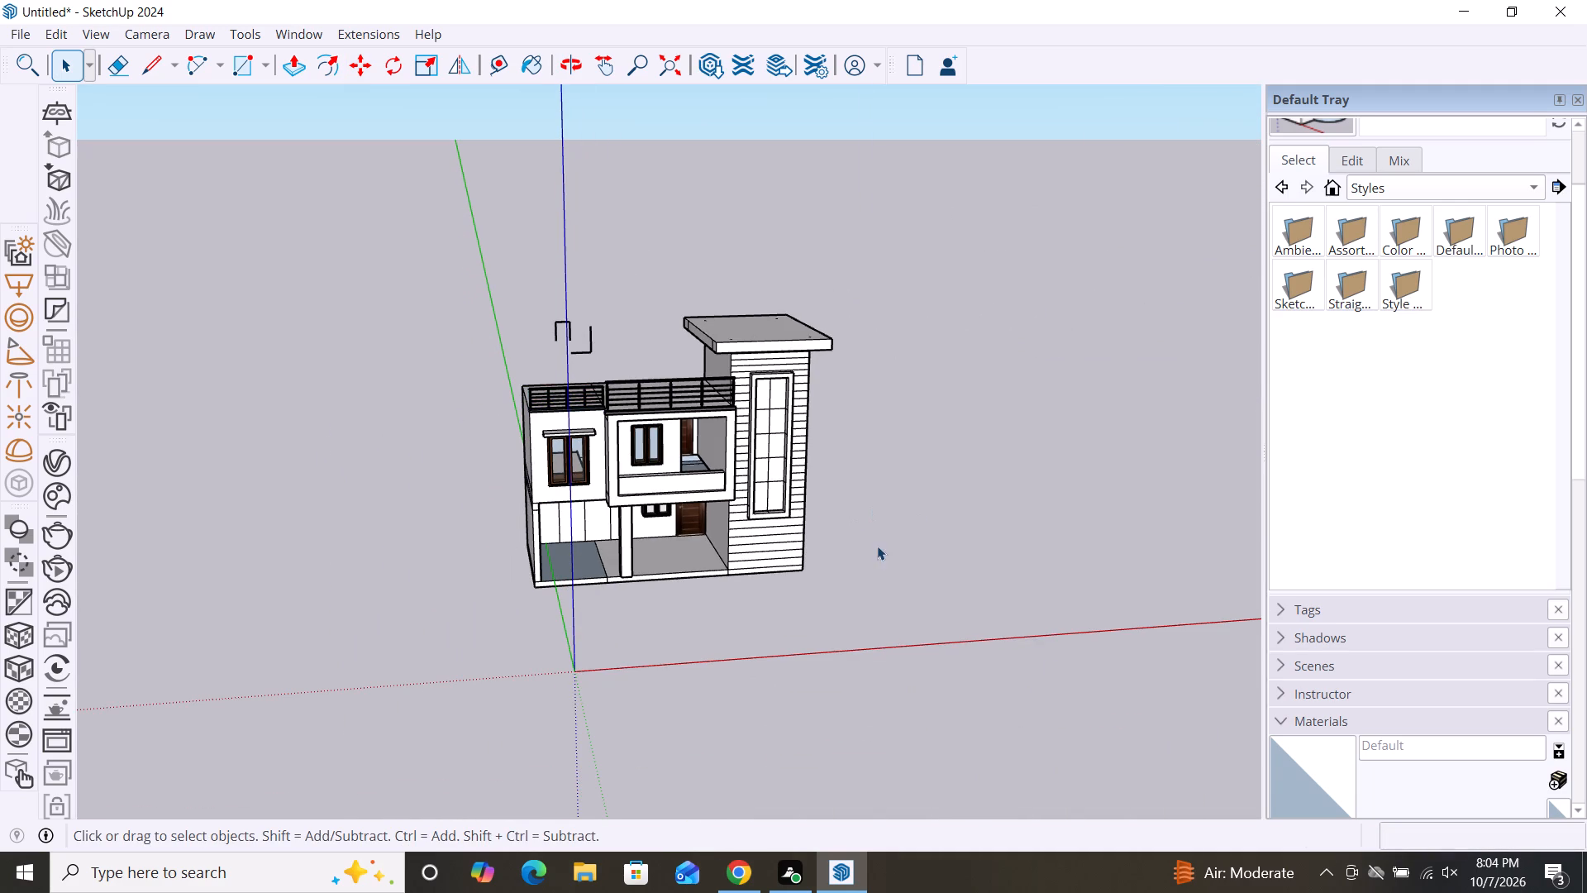
# Examine the front facade and its roof-edge railings from several angles.
pyautogui.moveTo(866, 551); pyautogui.dragTo(747, 552, button='middle')
pyautogui.scroll(3, 759, 543)
pyautogui.scroll(-1, 932, 302)
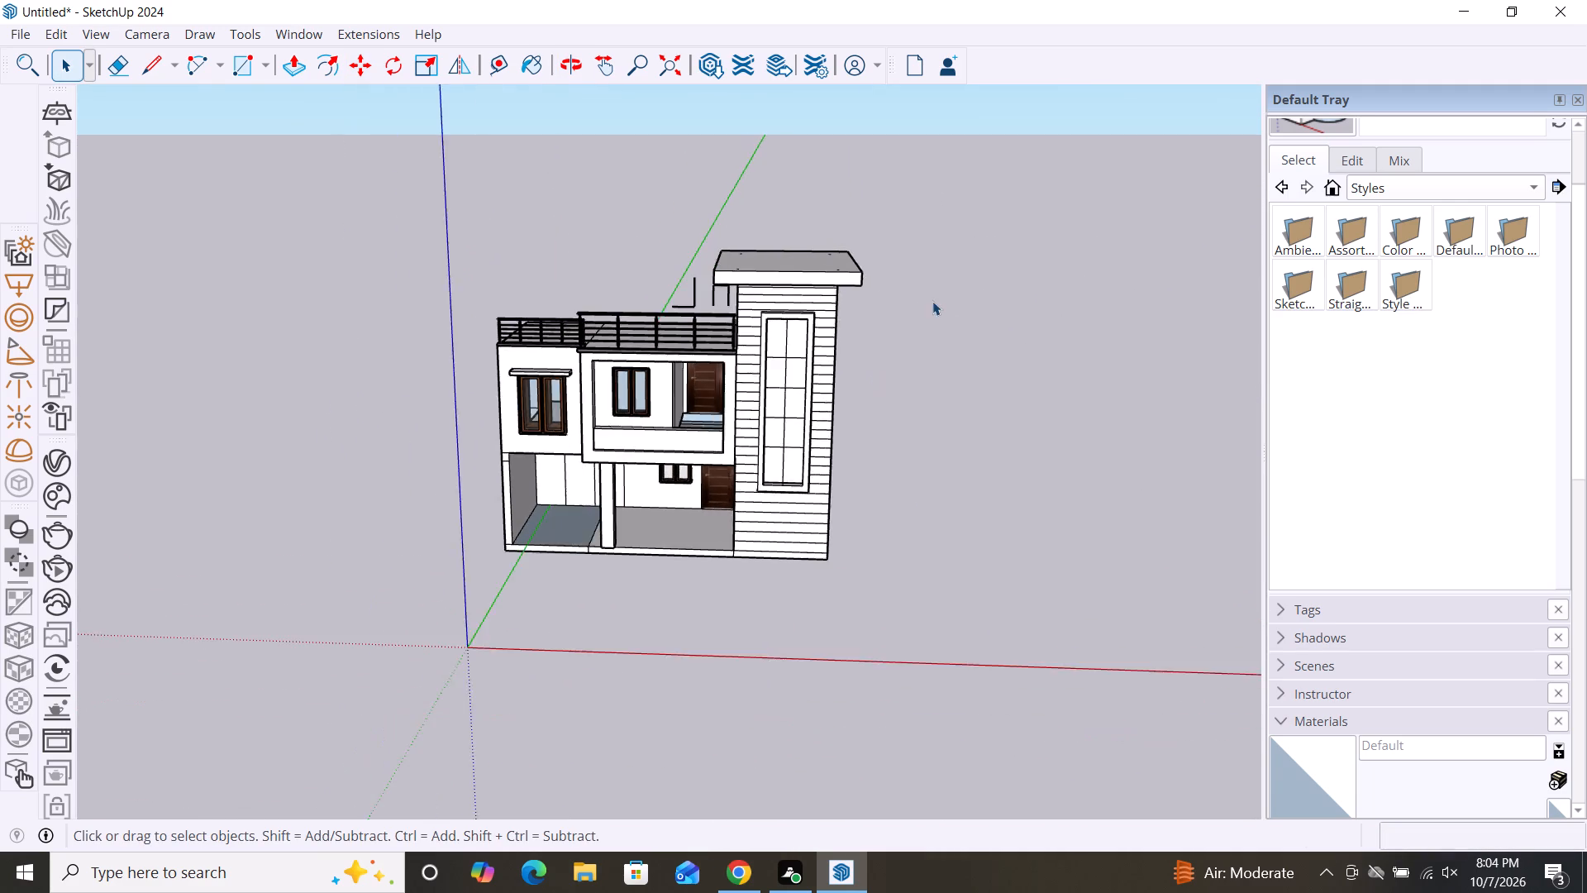
pyautogui.scroll(-2, 932, 301)
pyautogui.moveTo(746, 529); pyautogui.dragTo(836, 515, button='middle')
pyautogui.scroll(2, 774, 460)
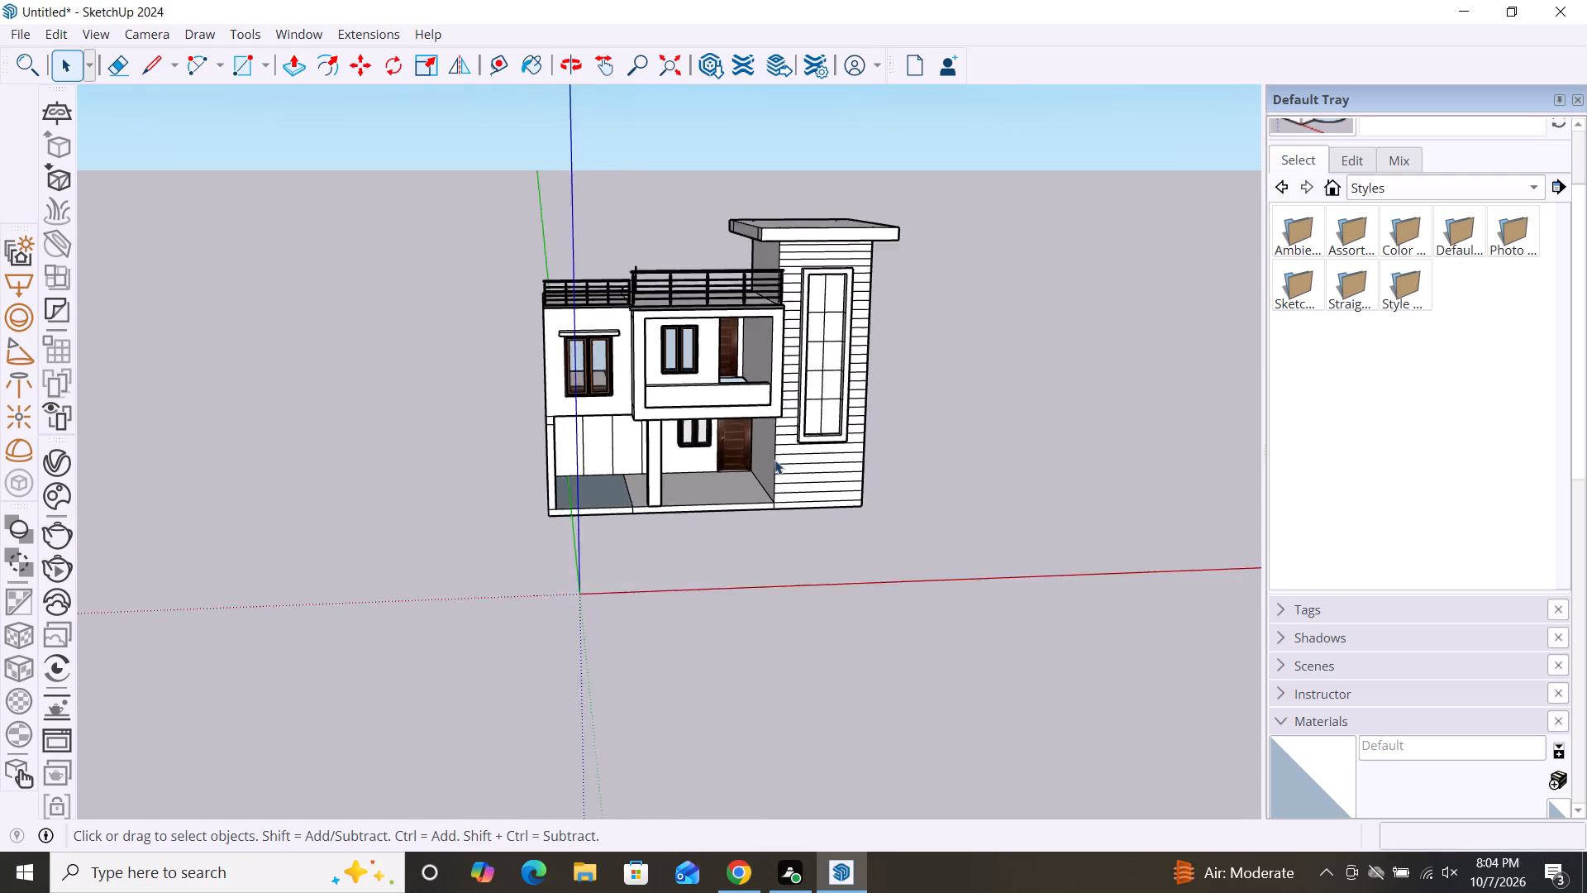
pyautogui.scroll(5, 774, 460)
pyautogui.scroll(-2, 856, 496)
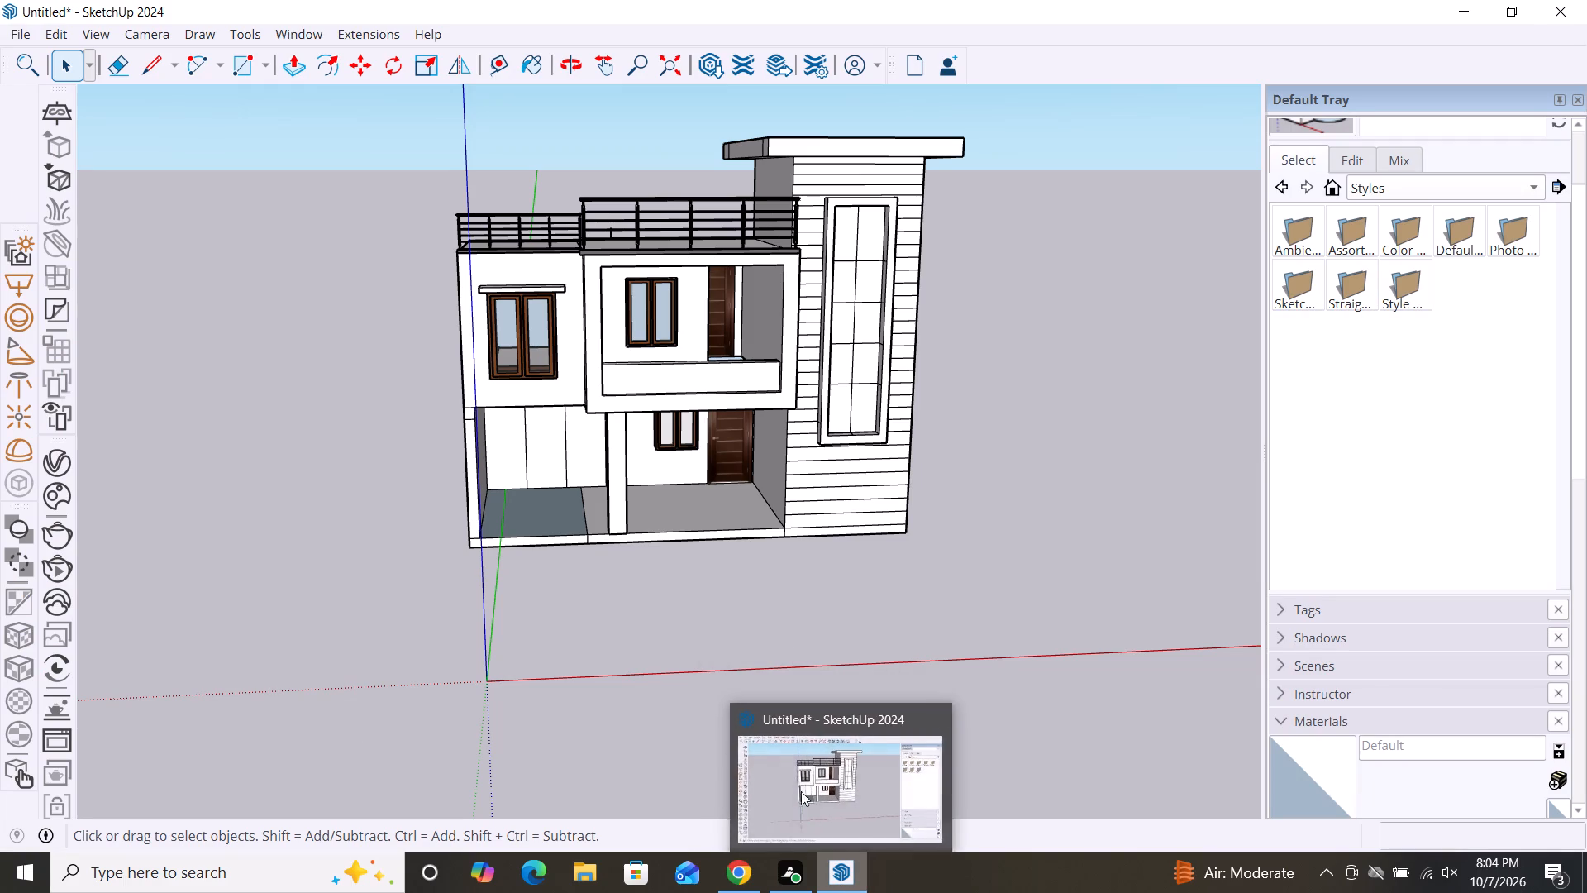
pyautogui.scroll(-3, 666, 329)
pyautogui.moveTo(818, 499); pyautogui.dragTo(664, 501, button='middle')
pyautogui.scroll(2, 624, 412)
pyautogui.scroll(-2, 624, 410)
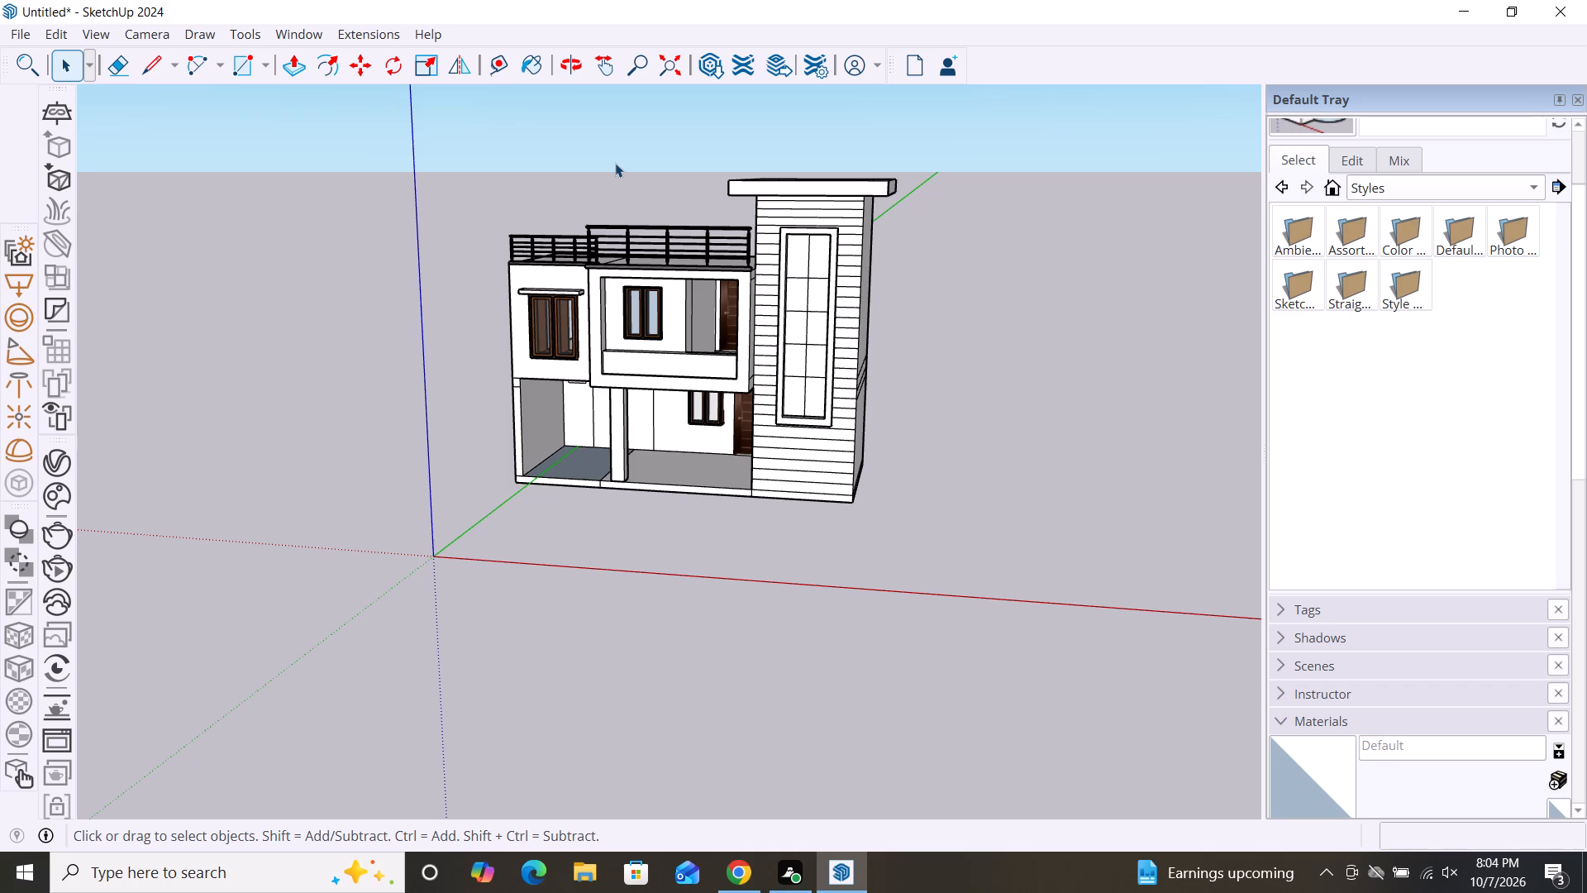
pyautogui.scroll(-2, 624, 347)
pyautogui.moveTo(536, 350); pyautogui.dragTo(649, 360, button='middle')
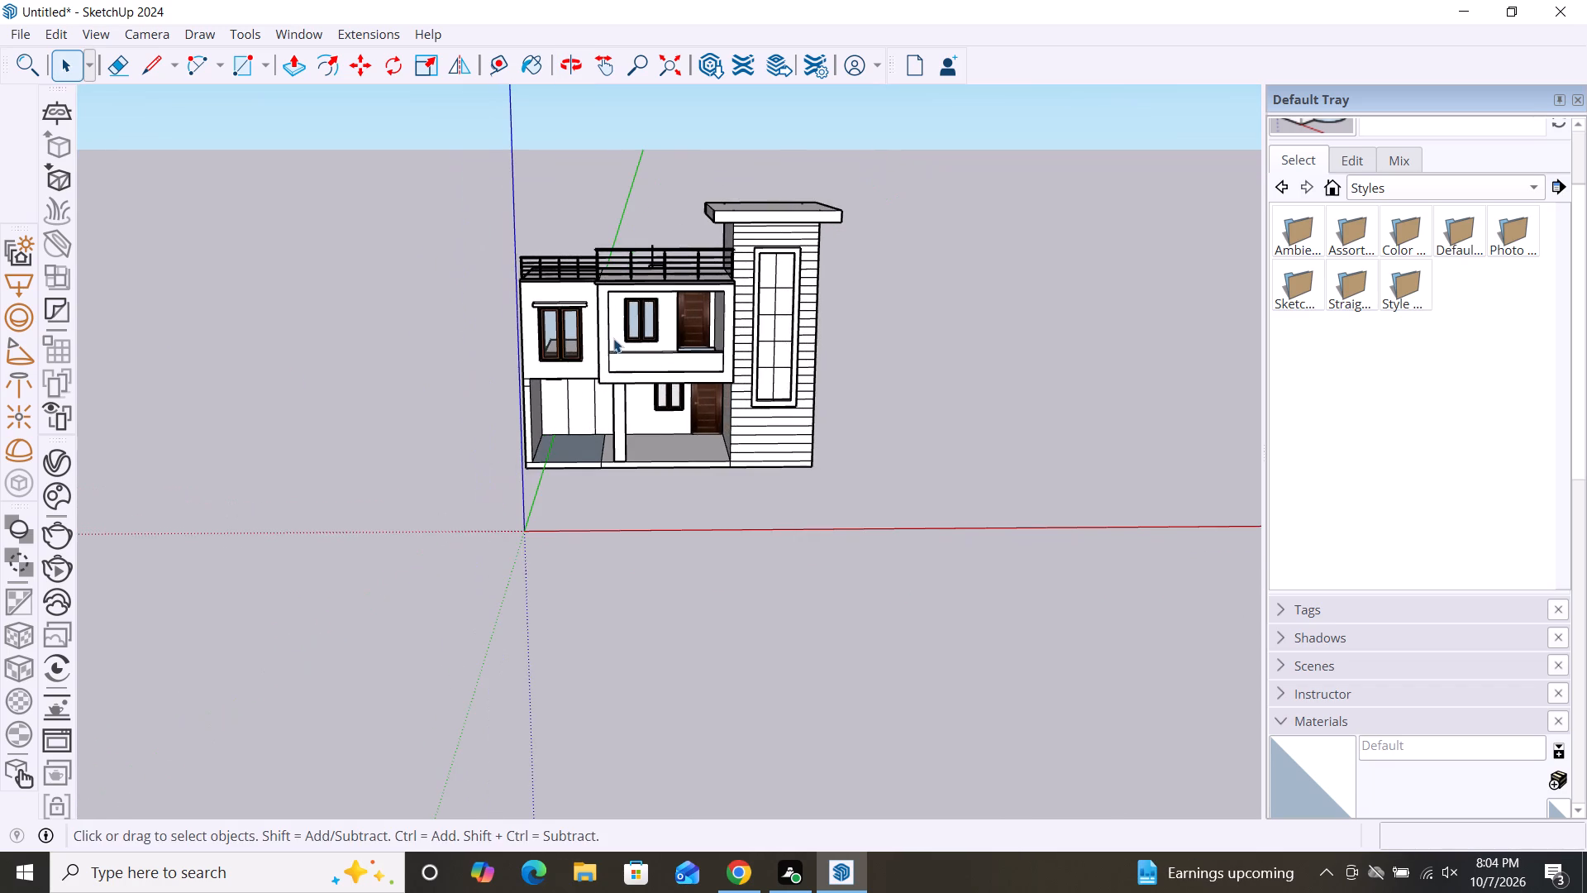
# Push the top face of the upper balcony's parapet down 5 11/16".
pyautogui.scroll(7, 611, 335)
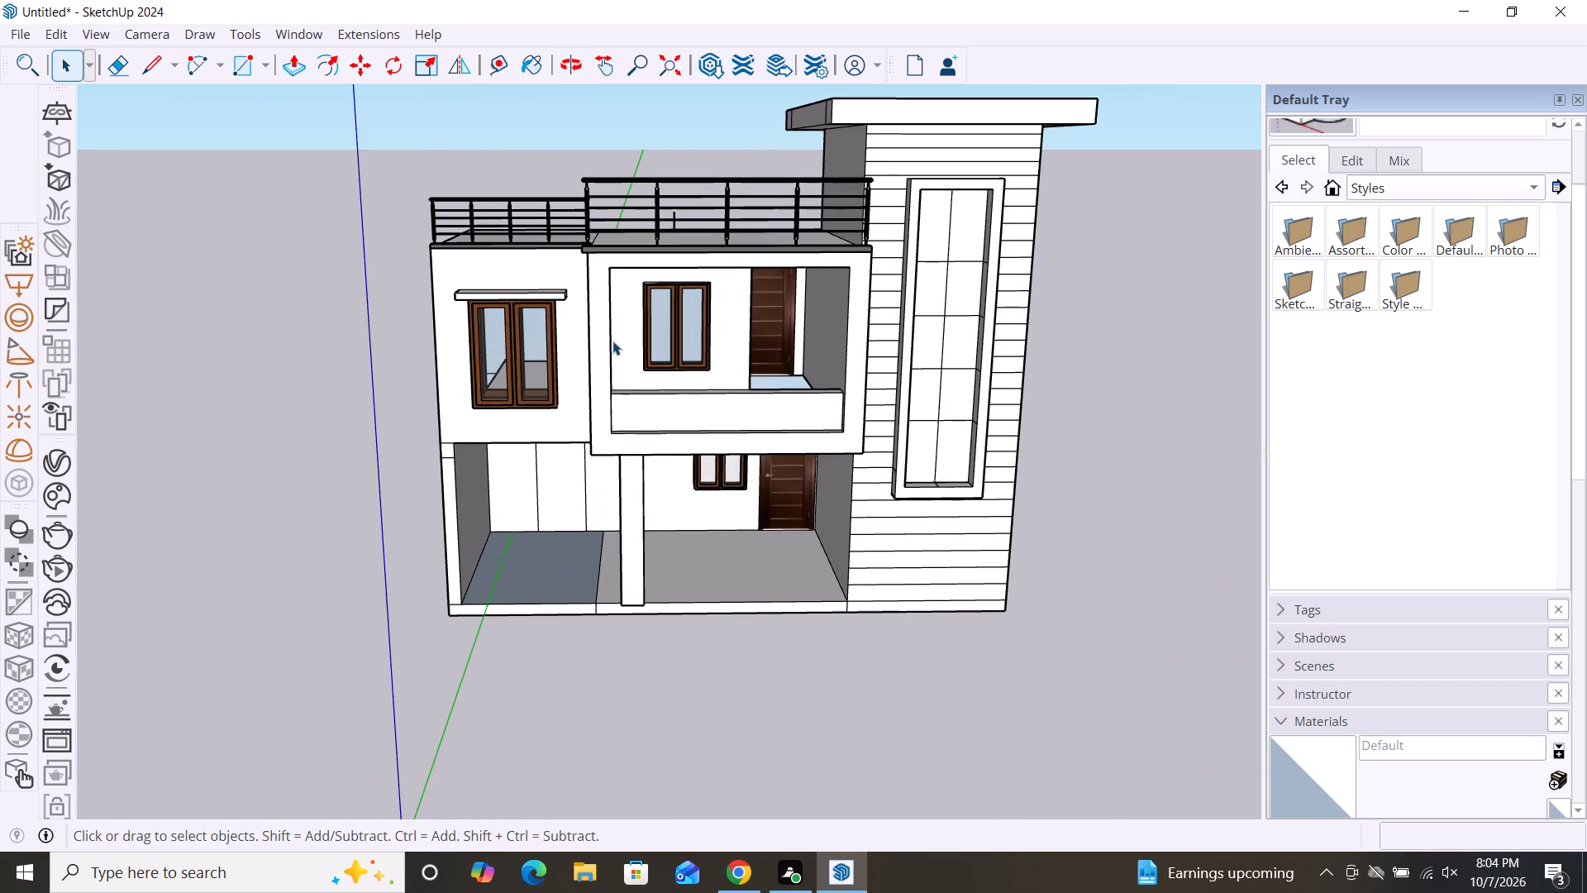
pyautogui.scroll(-2, 565, 384)
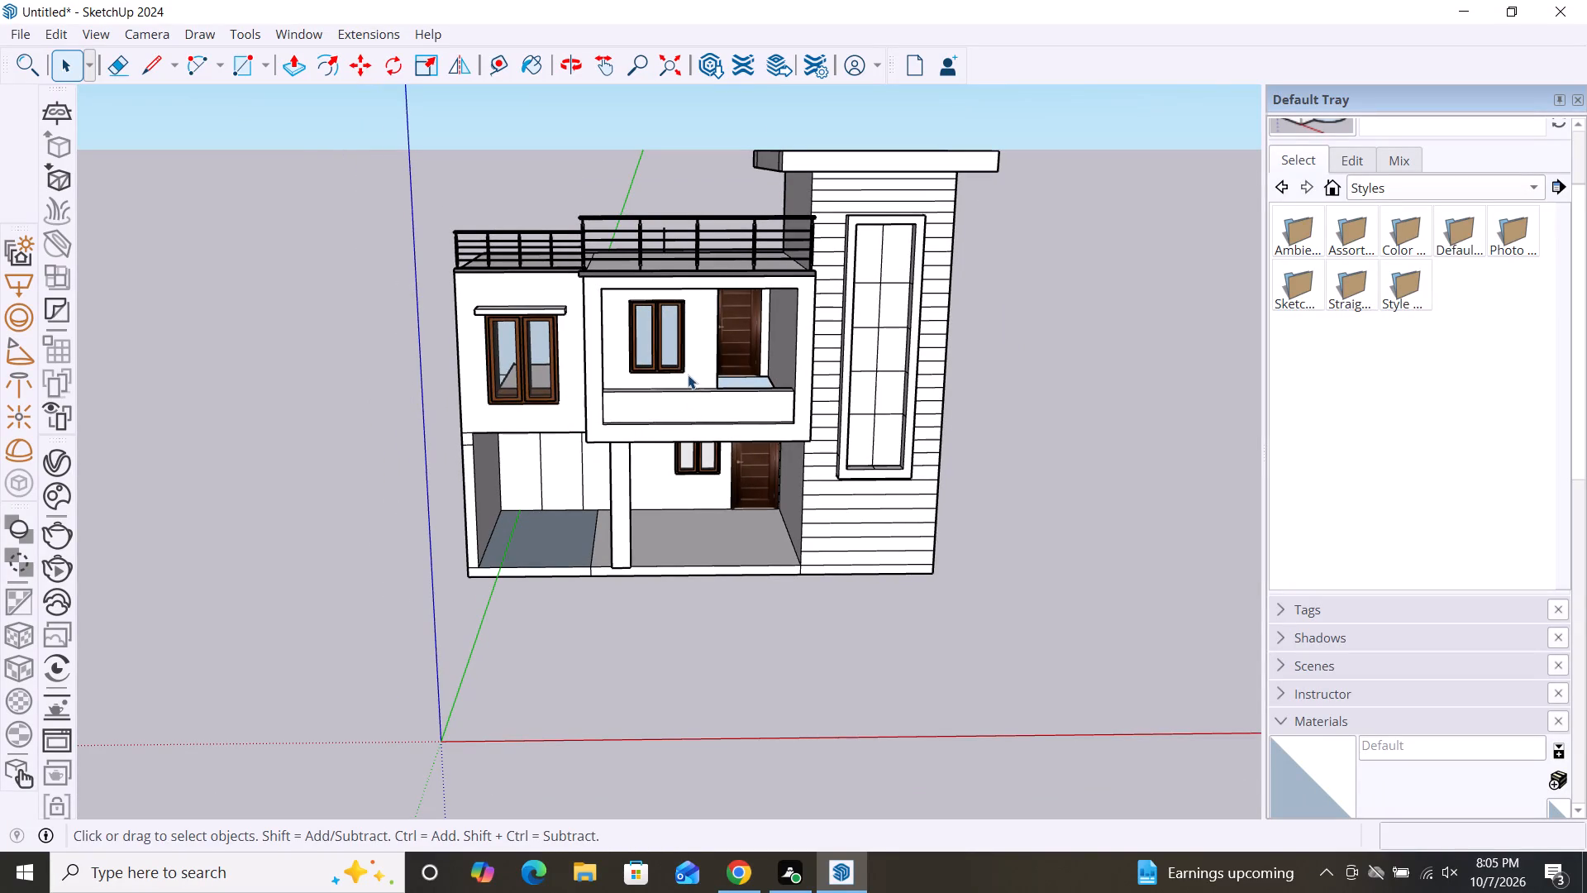
pyautogui.scroll(3, 688, 375)
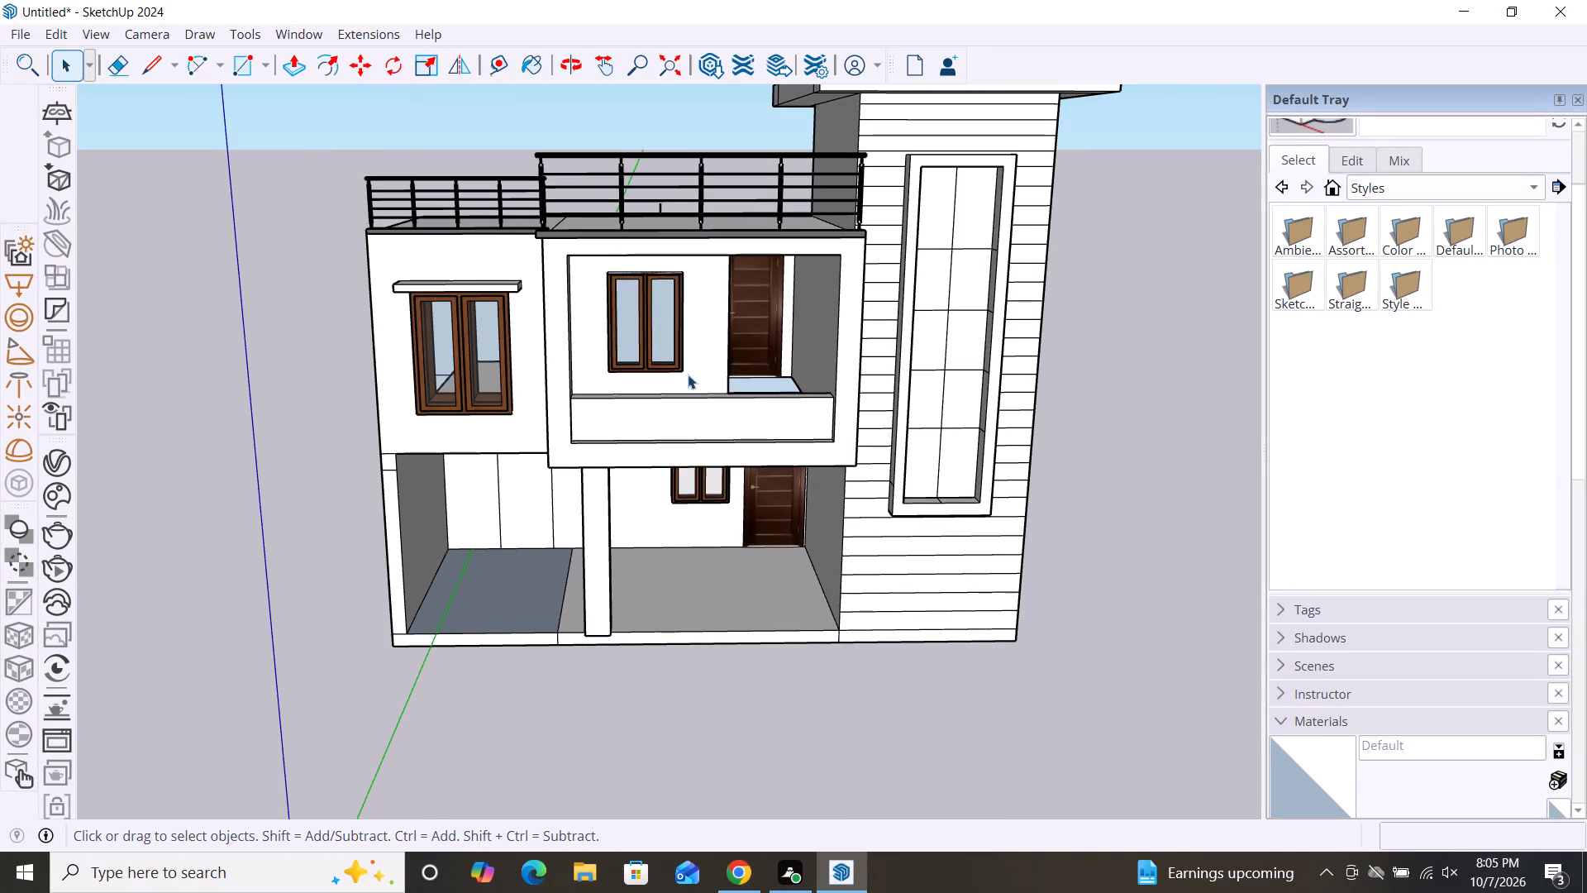
pyautogui.scroll(4, 708, 389)
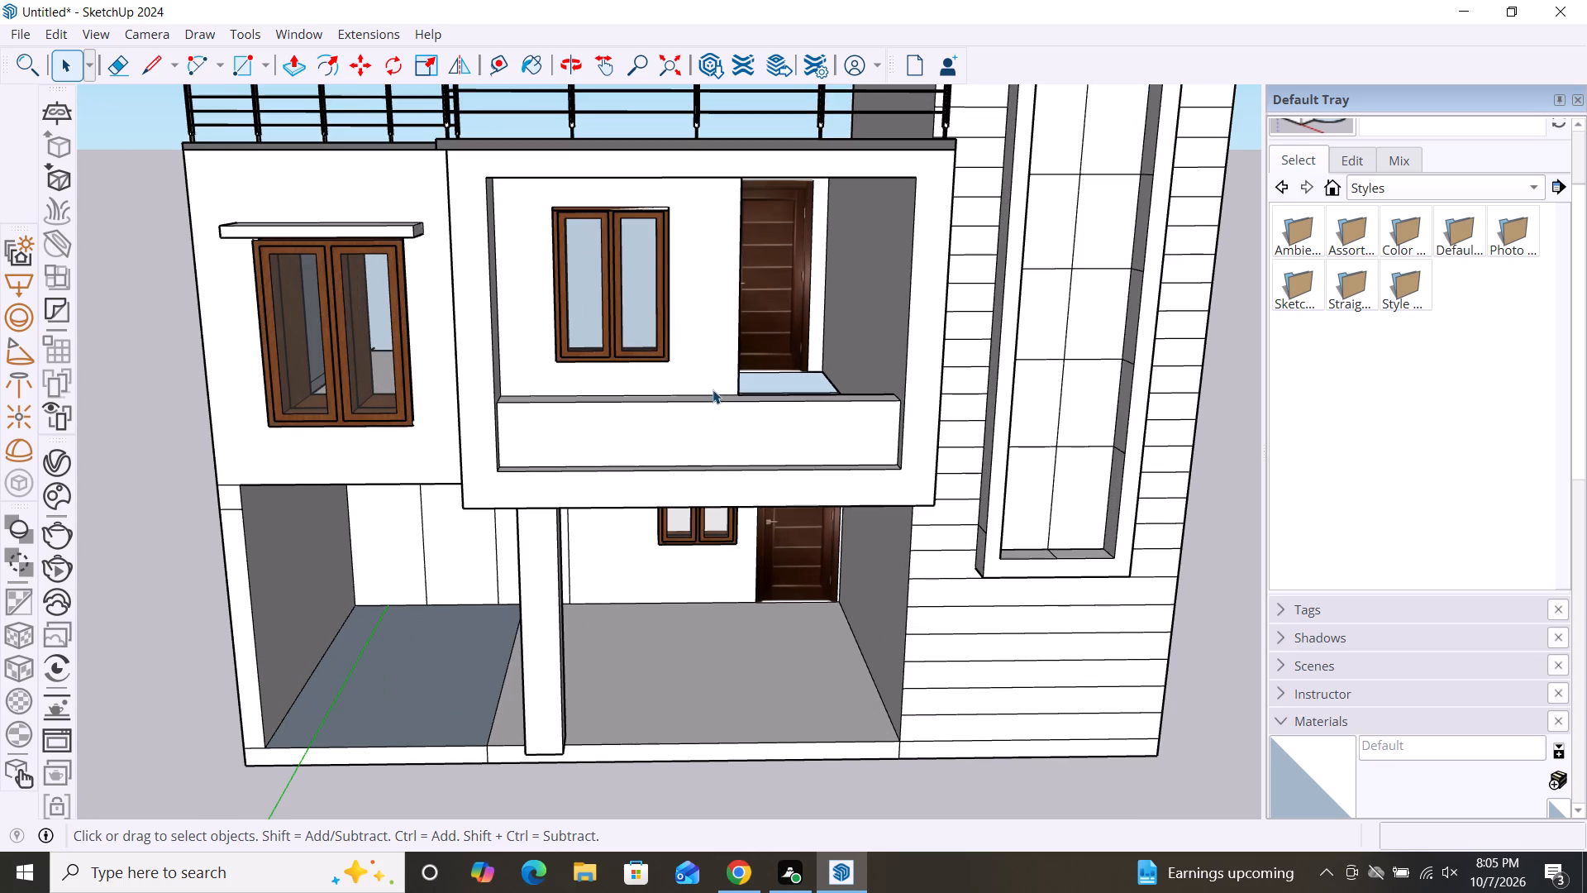
pyautogui.press('p')
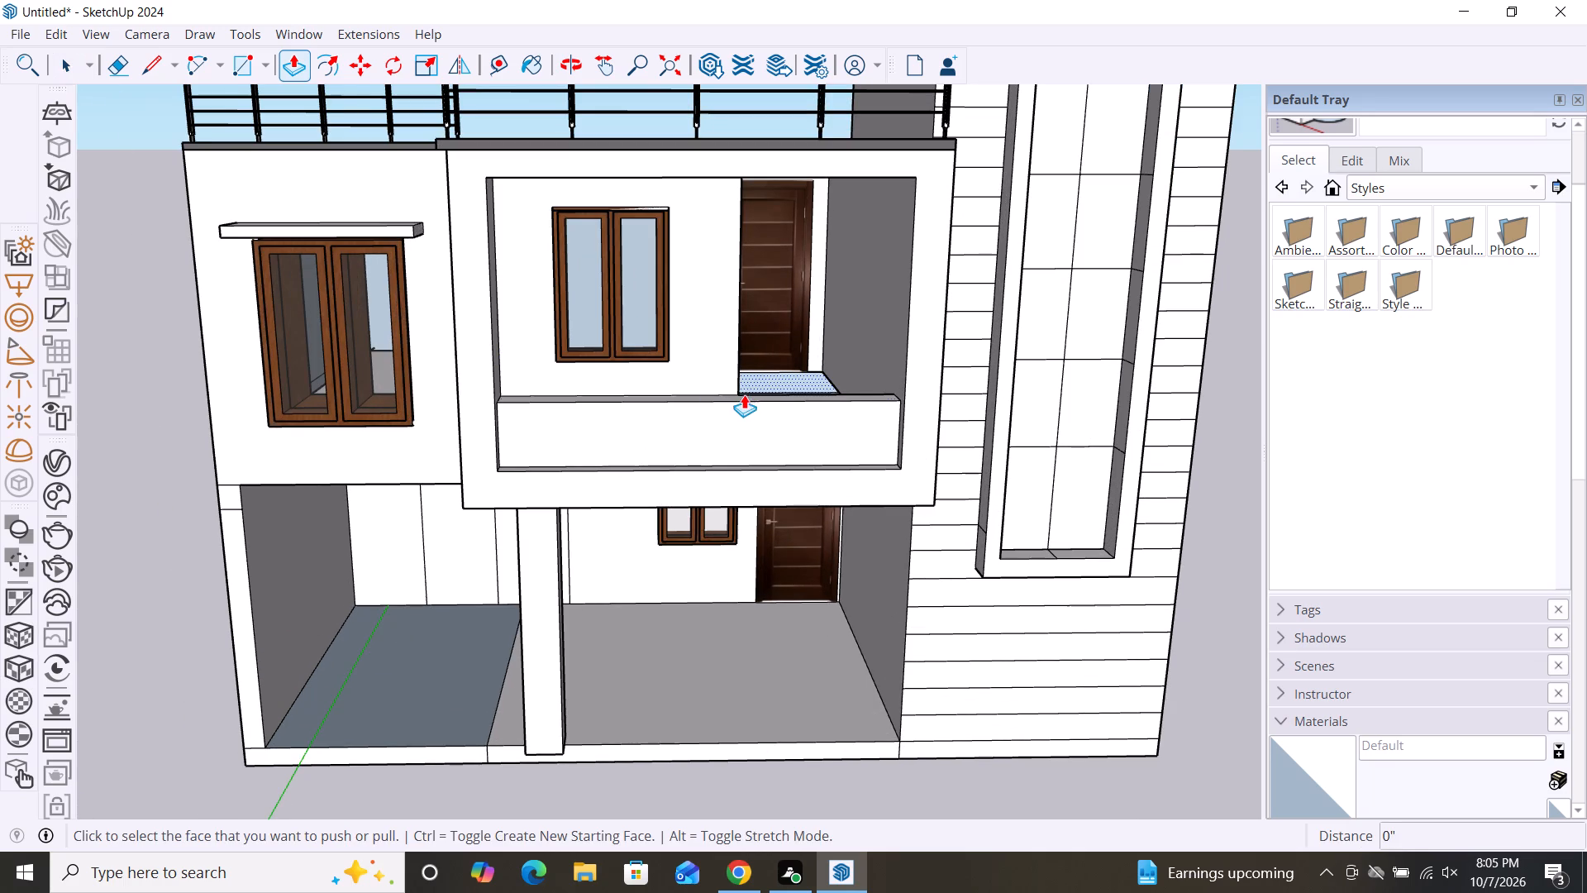
pyautogui.click(741, 397)
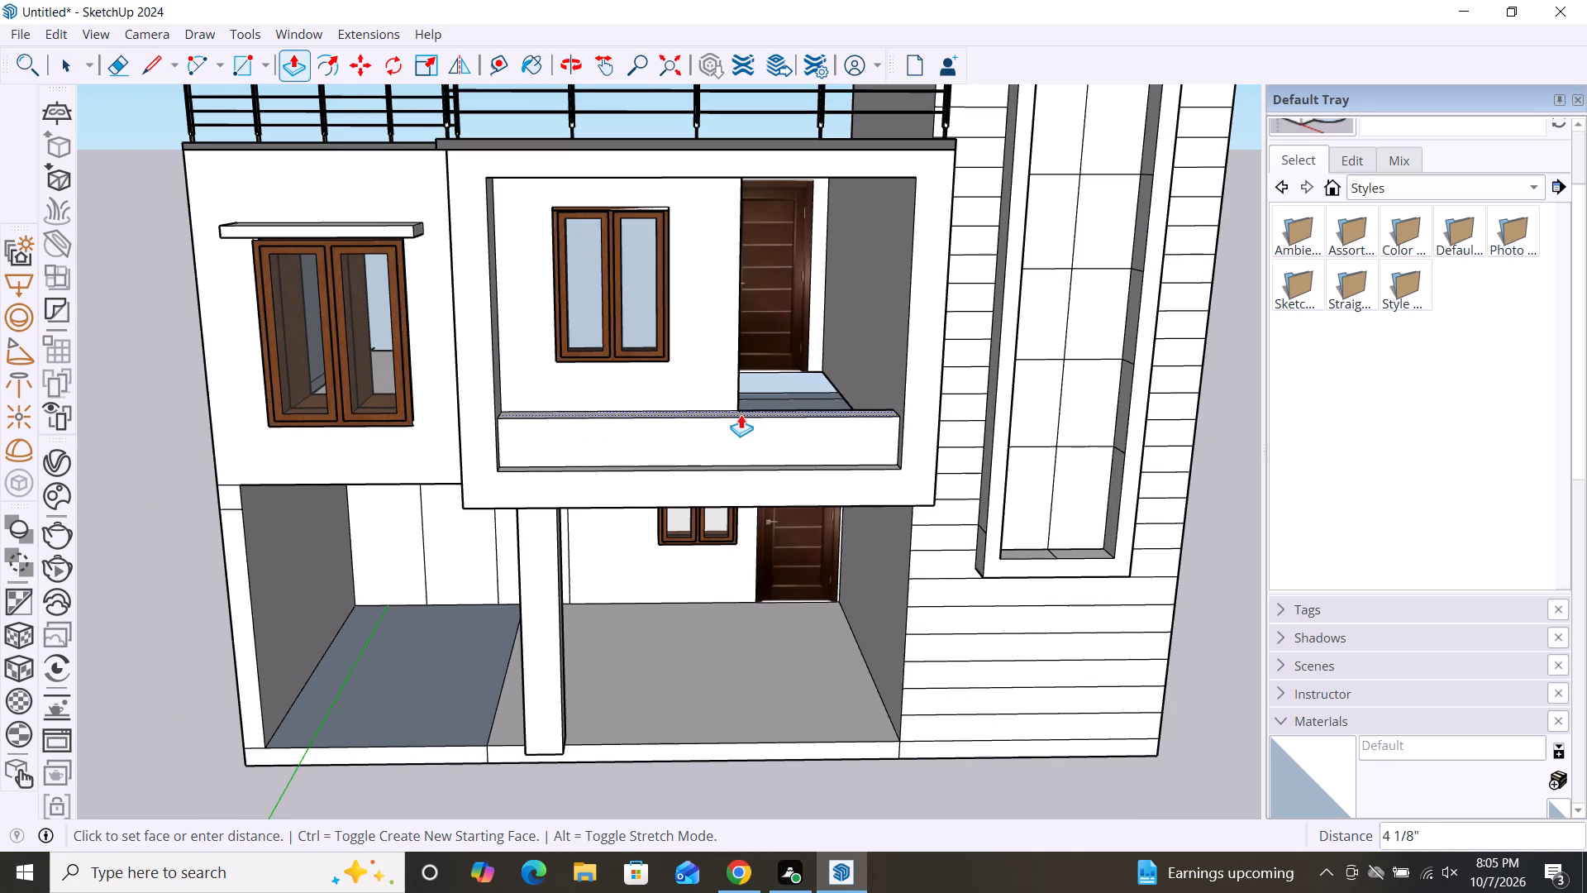
pyautogui.click(740, 418)
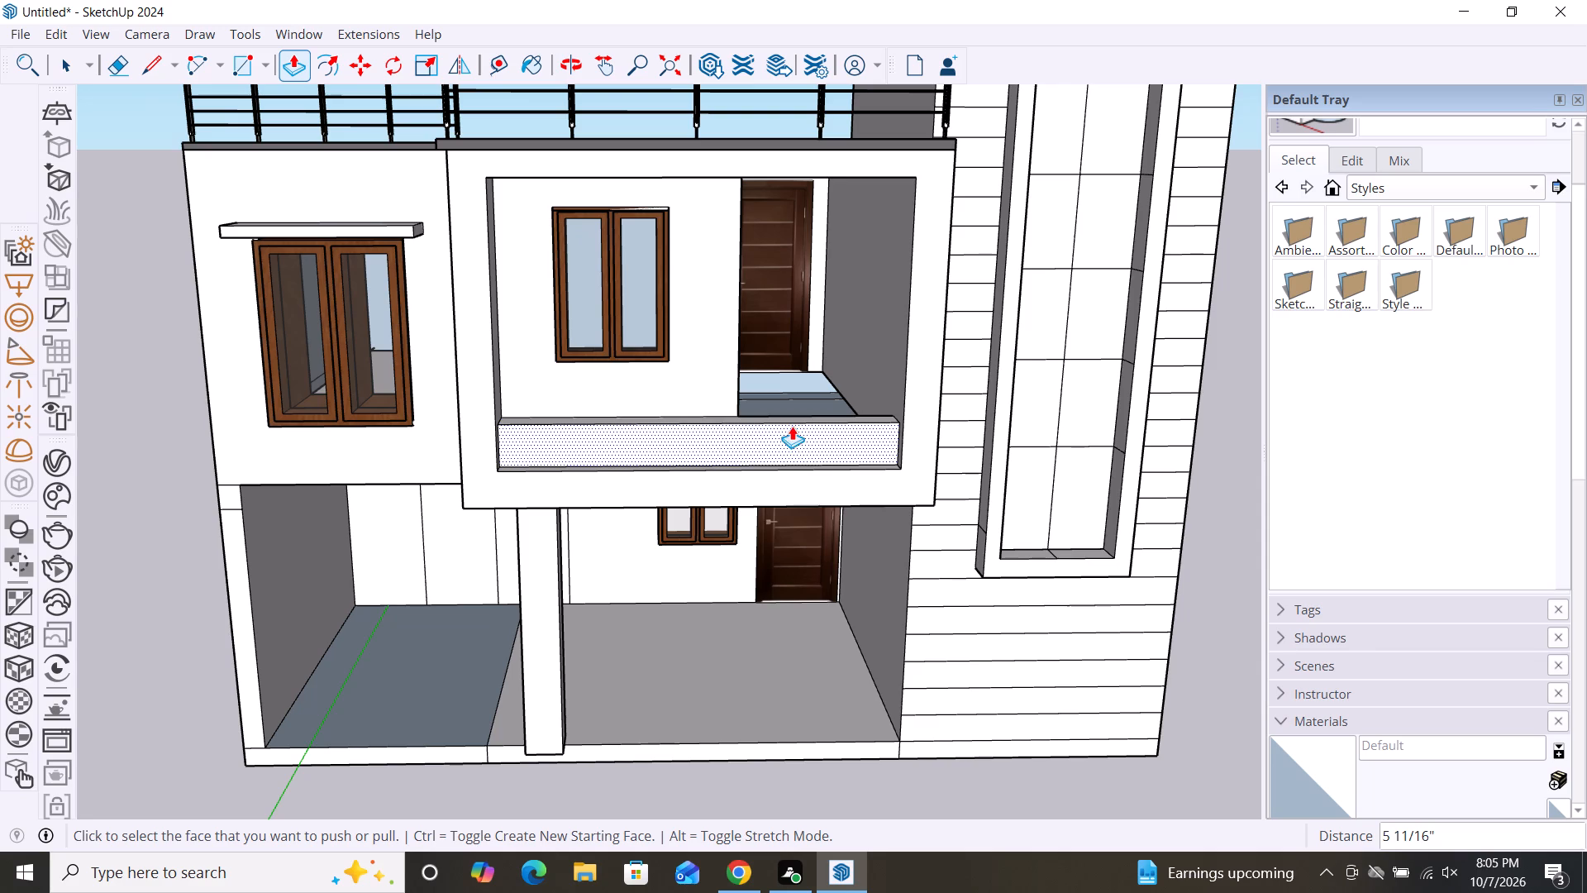
pyautogui.press('space')
# Import the Railing1 model from Downloads and place it against the upper balcony's parapet, at the end away from the tower.
pyautogui.scroll(-5, 676, 437)
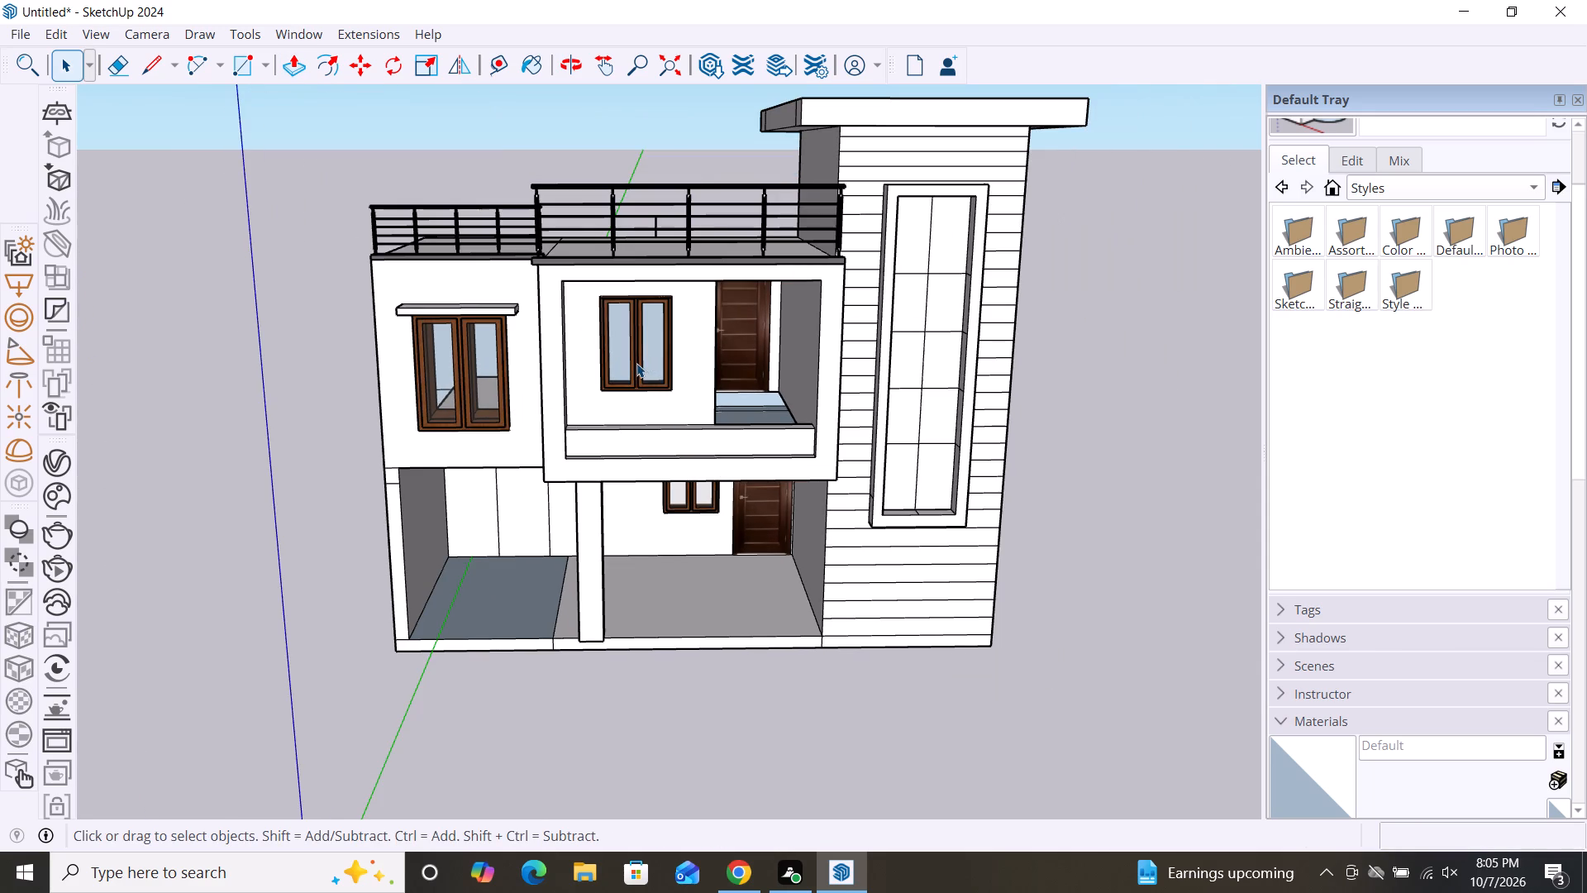
pyautogui.click(20, 36)
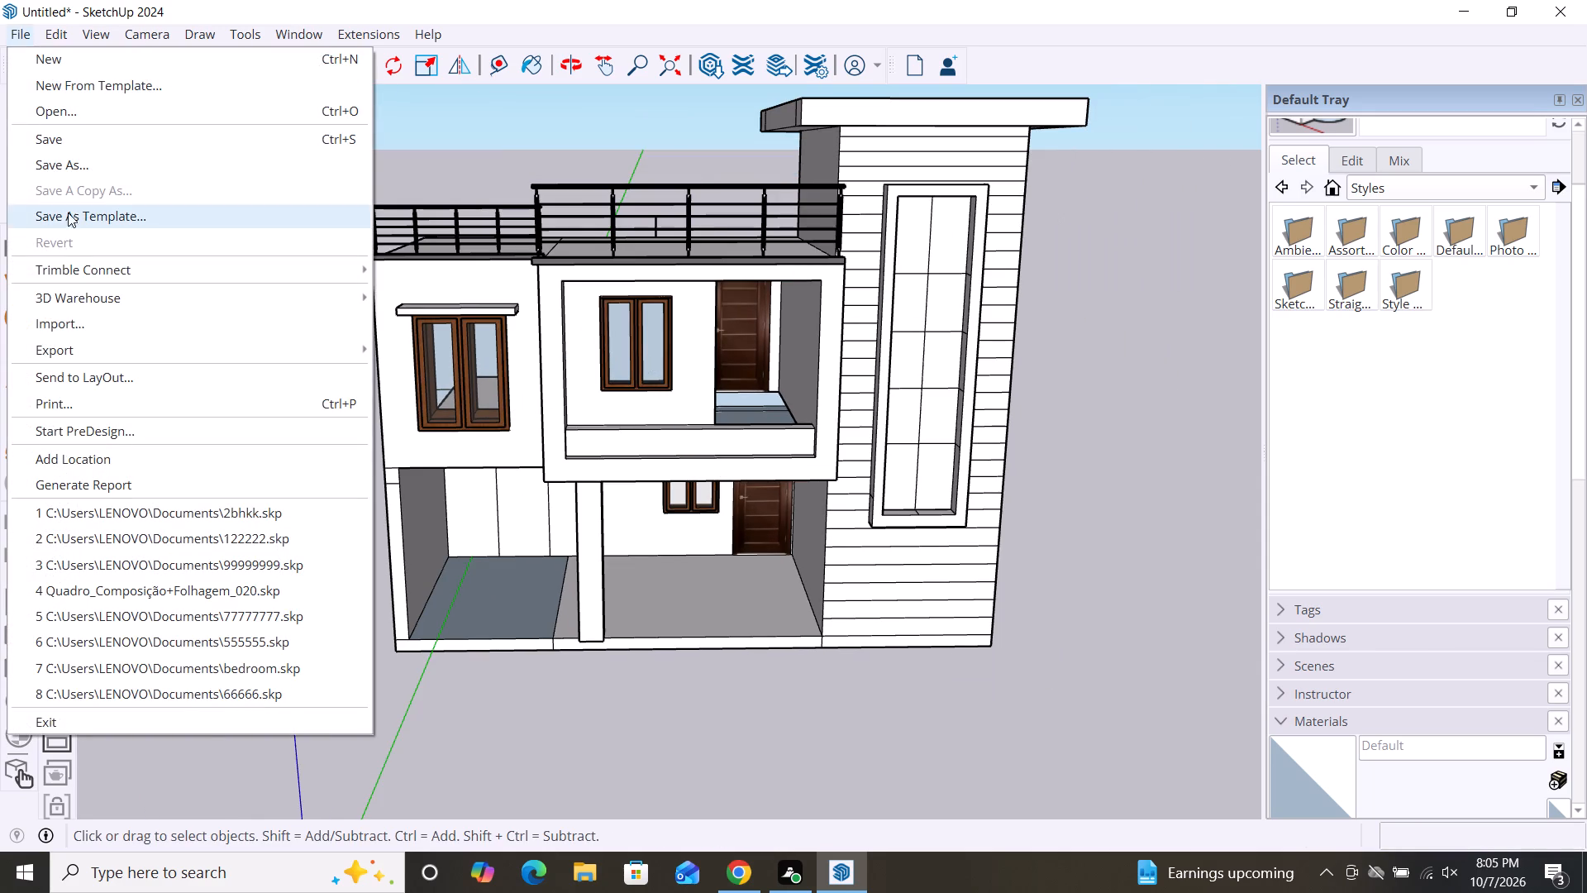
pyautogui.click(77, 318)
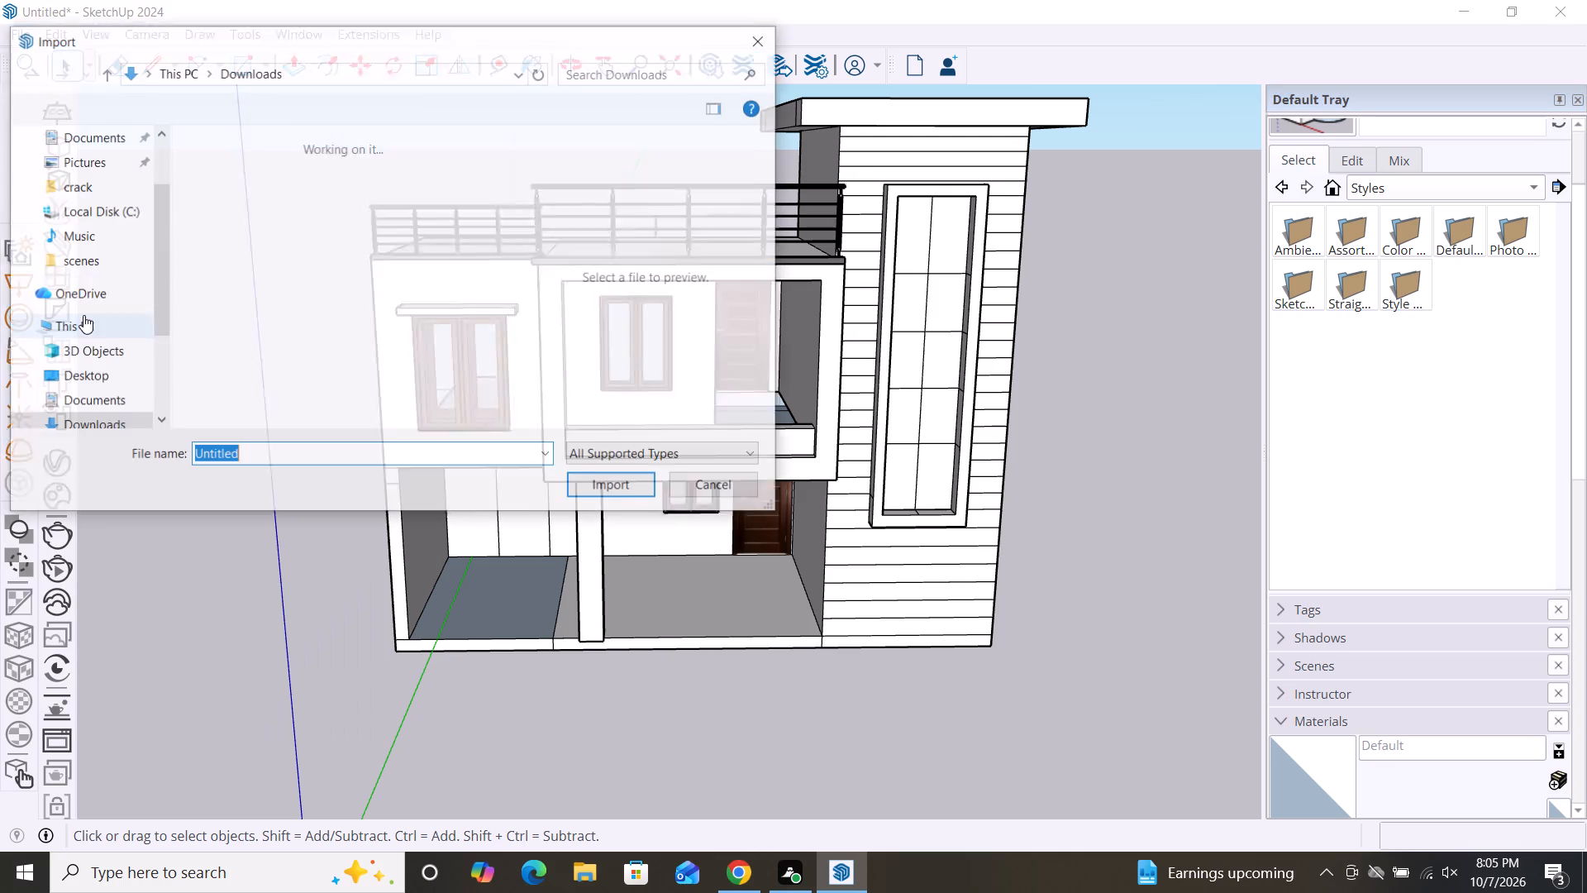
pyautogui.scroll(-5, 277, 271)
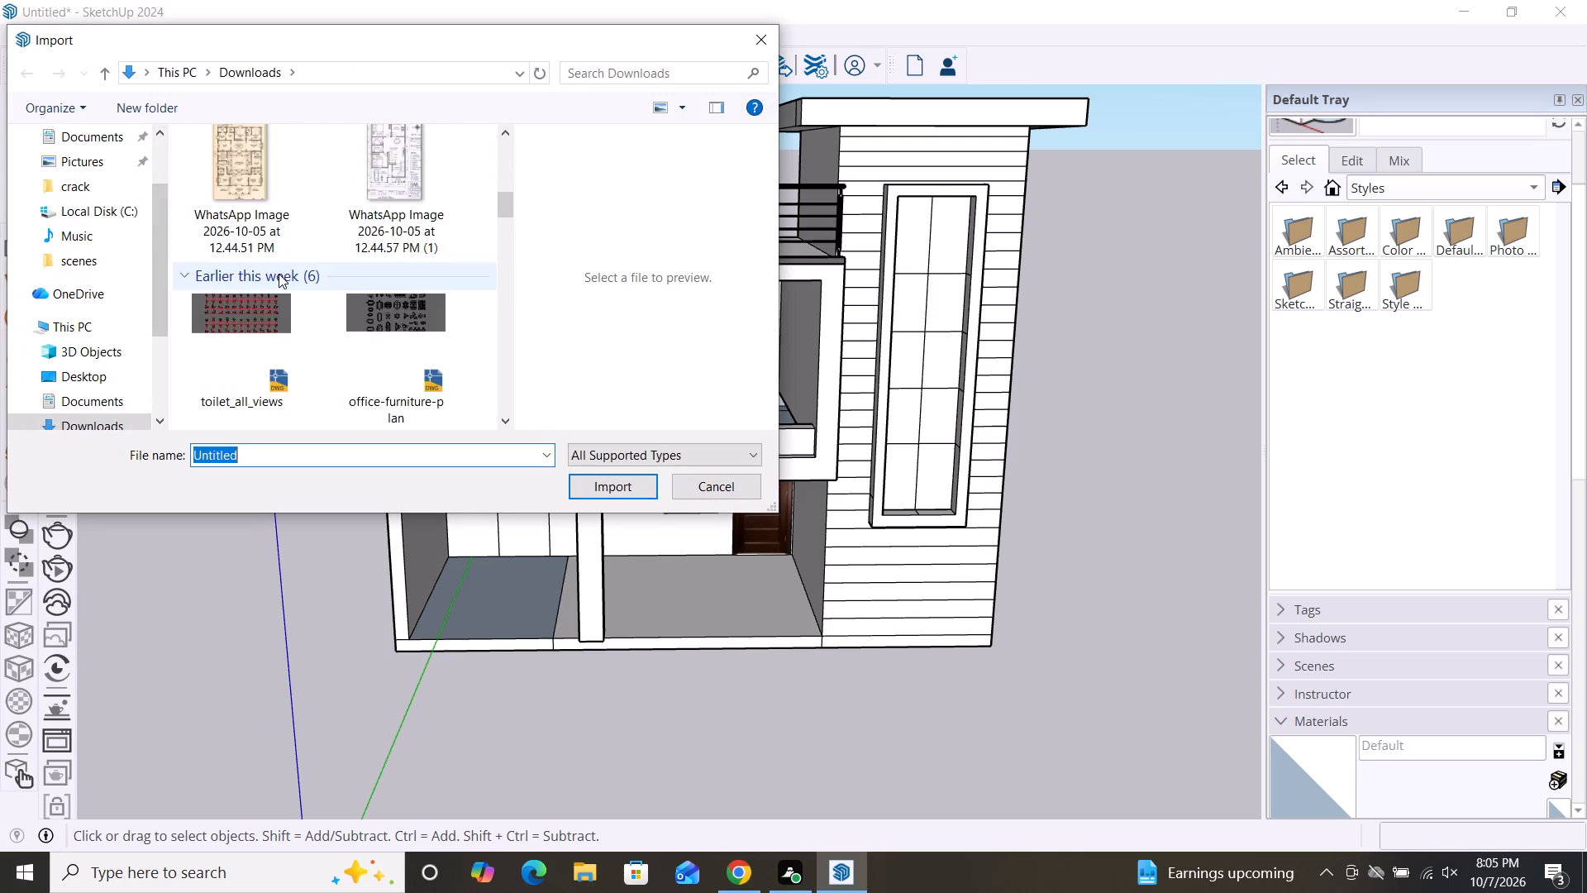
pyautogui.scroll(-4, 279, 274)
pyautogui.click(236, 375)
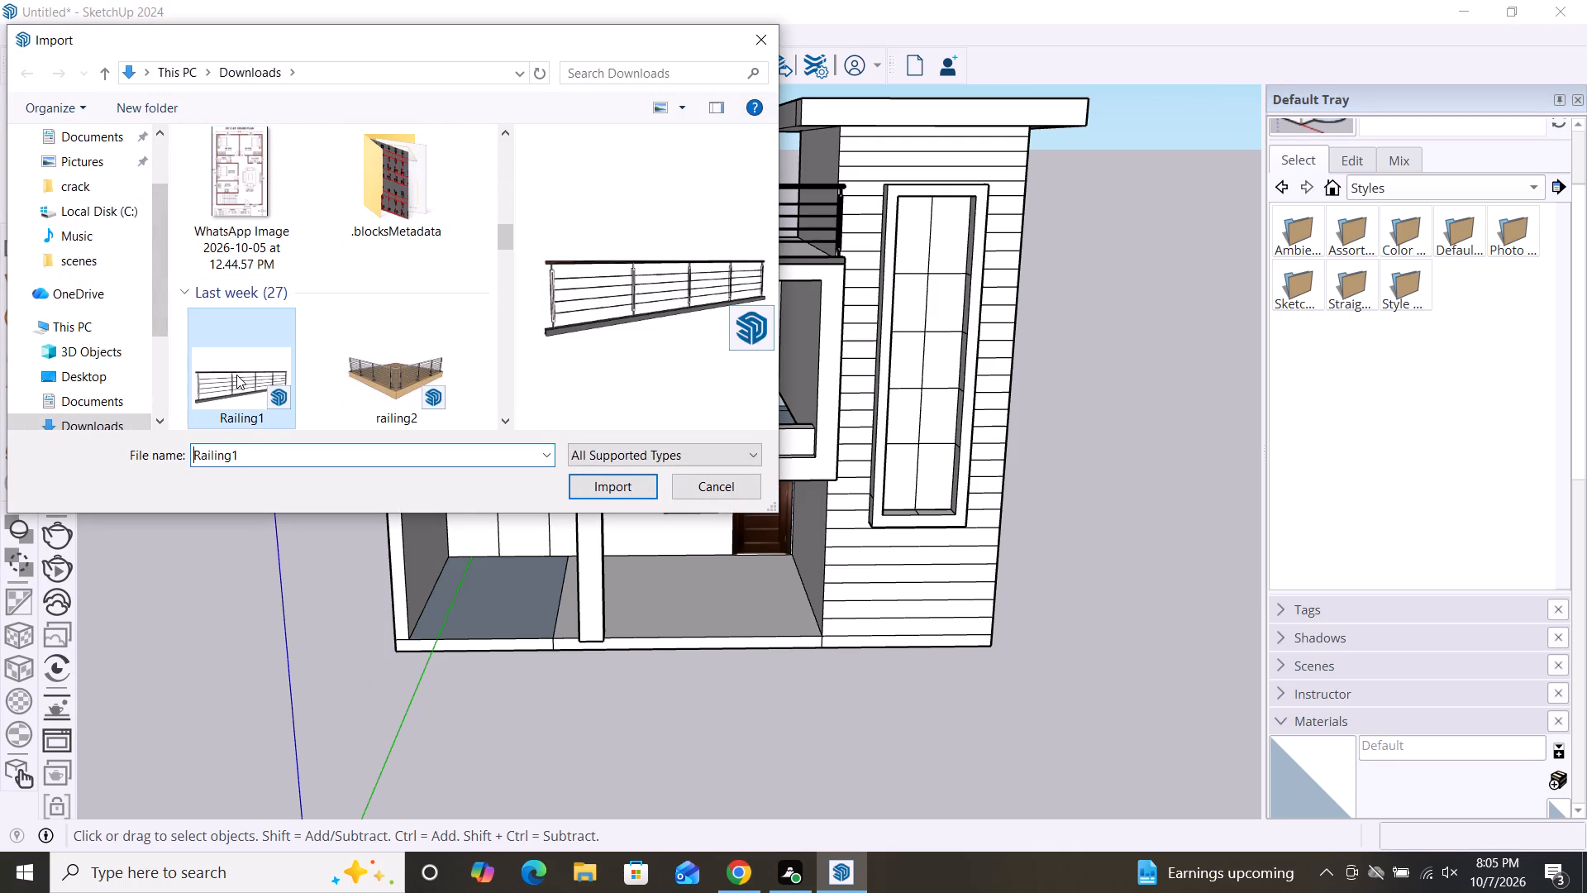
pyautogui.click(597, 488)
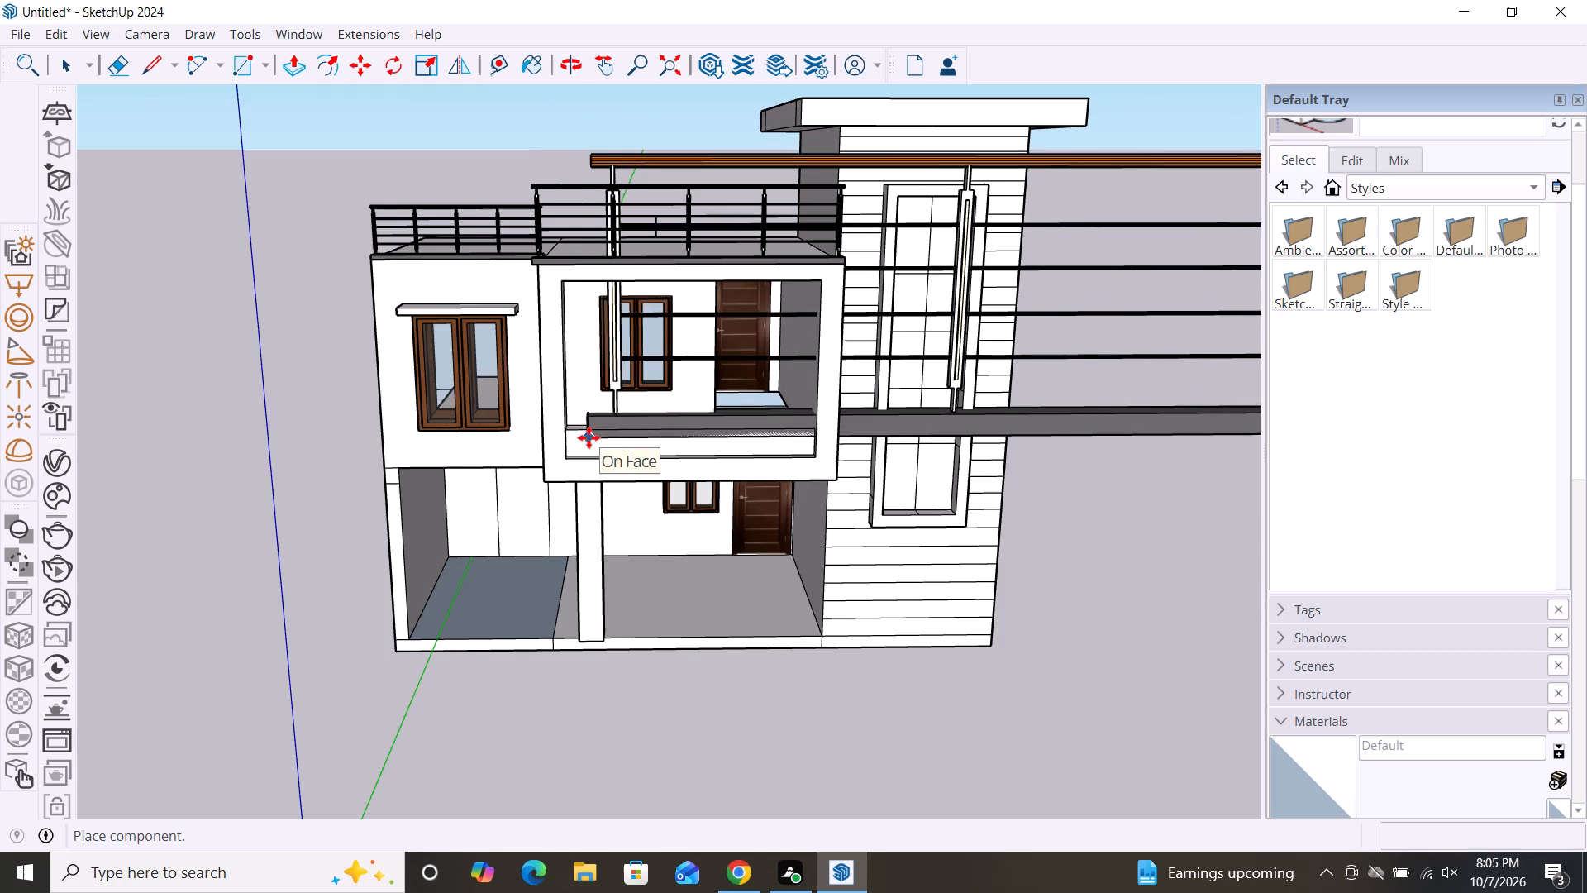
pyautogui.scroll(14, 590, 447)
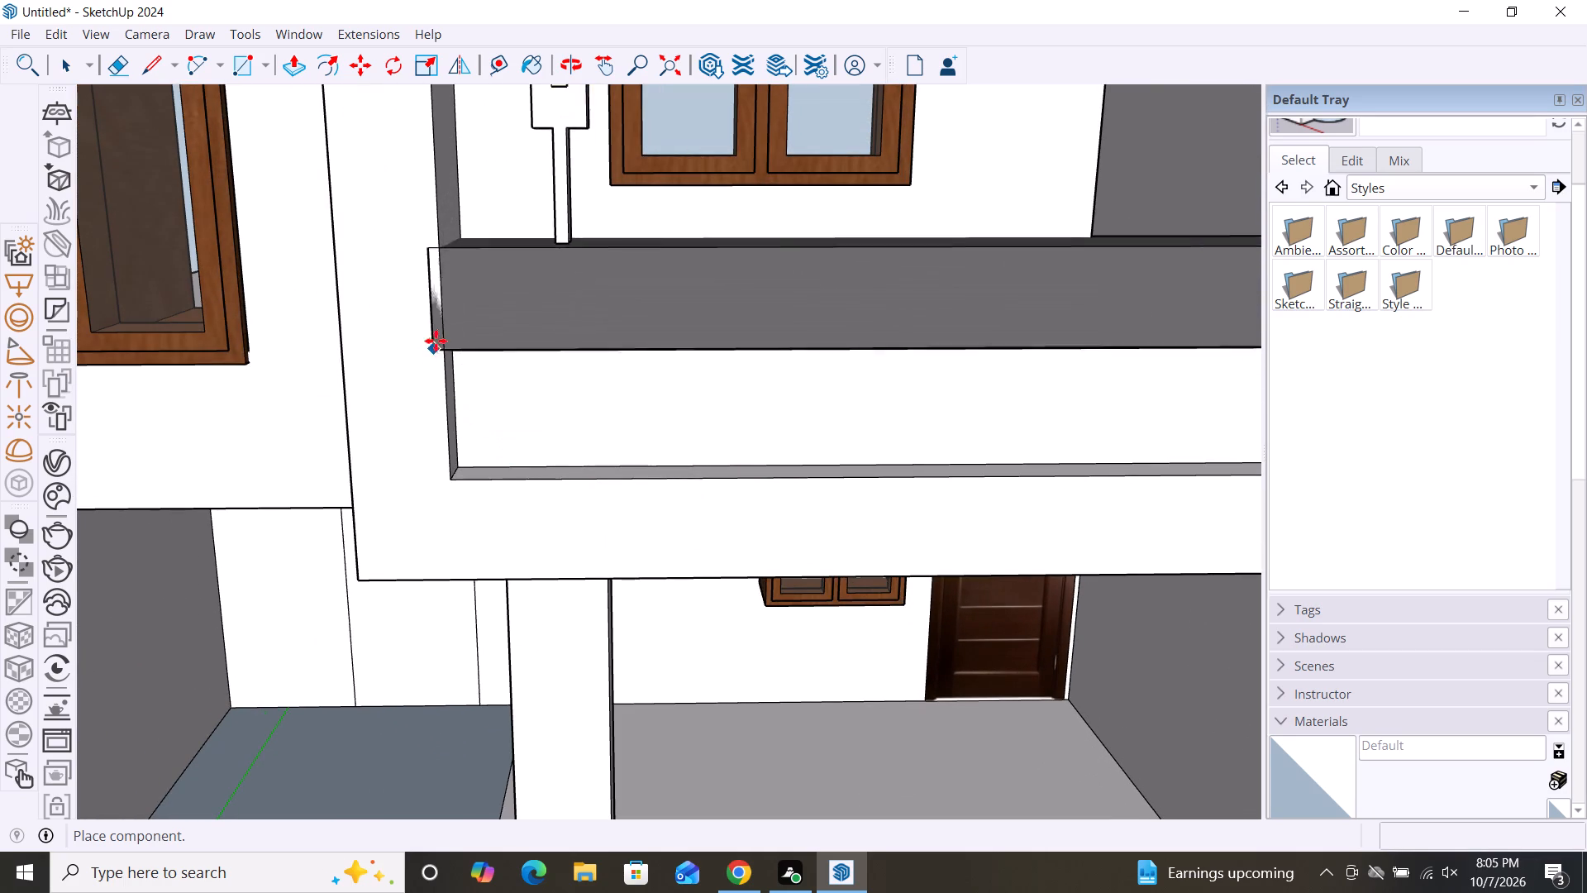
pyautogui.click(461, 351)
# Scale the imported railing from its far end to about 0.16 in length and 10.00 in depth, approximating the balcony opening's width.
pyautogui.scroll(-4, 226, 440)
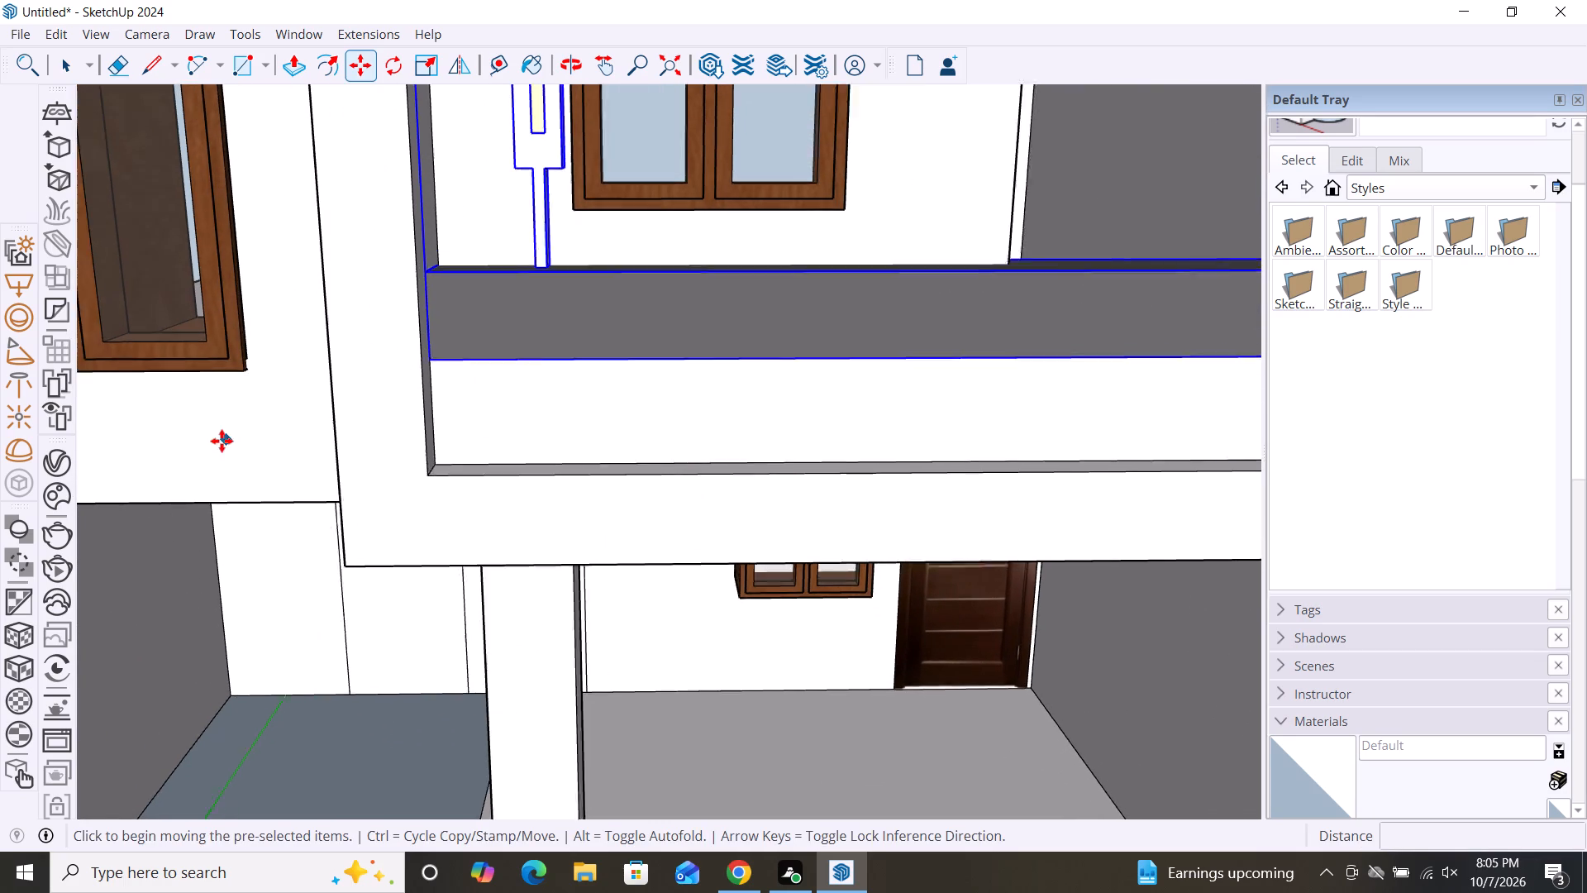
pyautogui.scroll(-7, 212, 432)
pyautogui.scroll(-4, 938, 457)
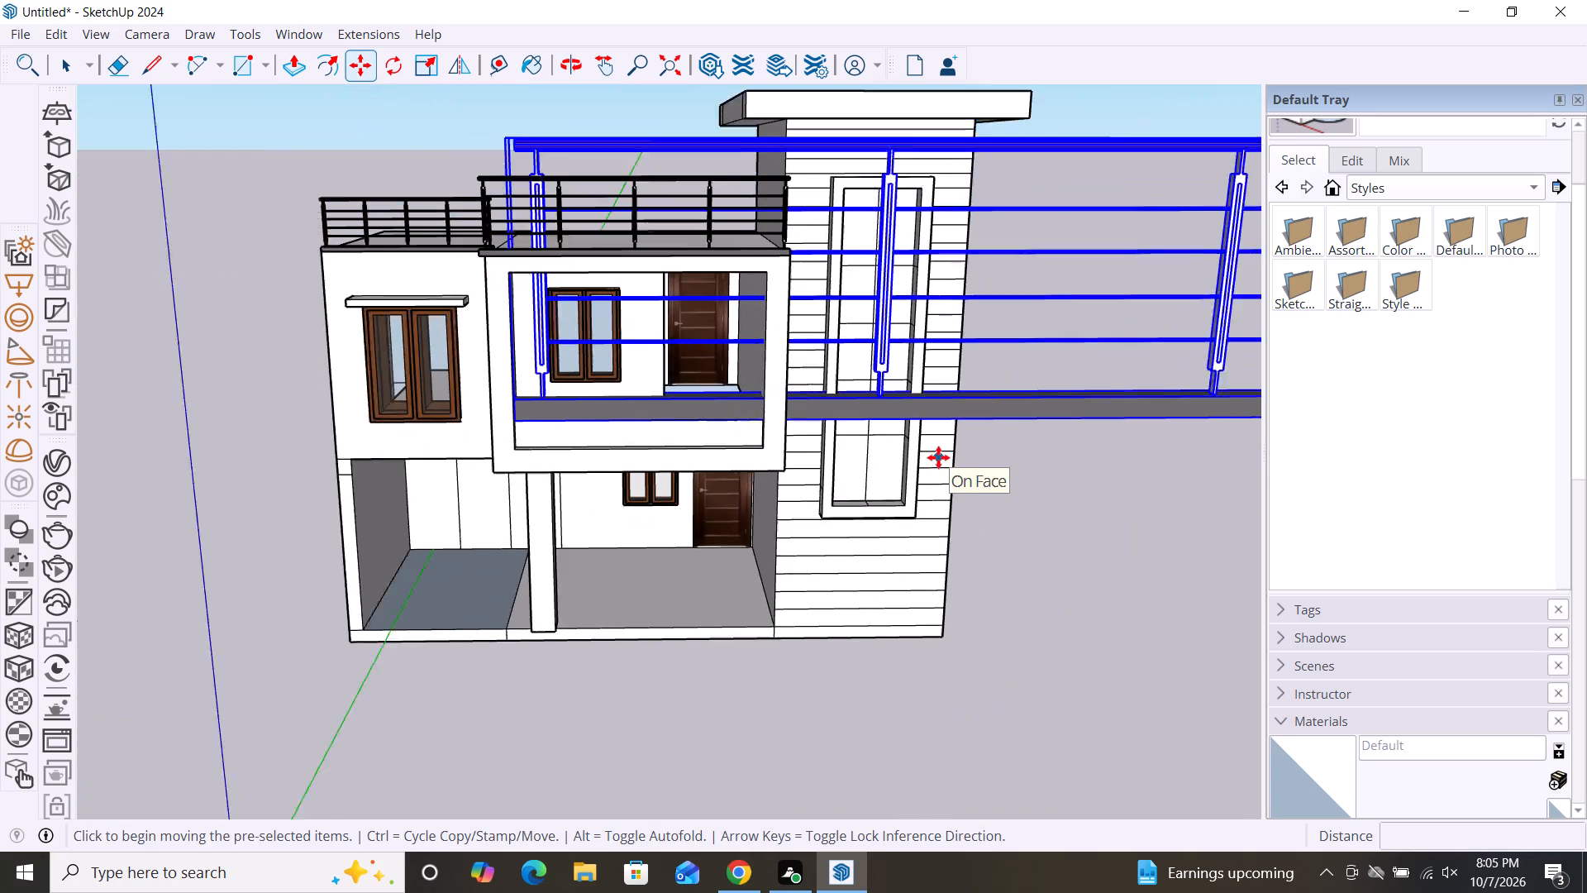
pyautogui.scroll(-1, 938, 457)
pyautogui.press('s')
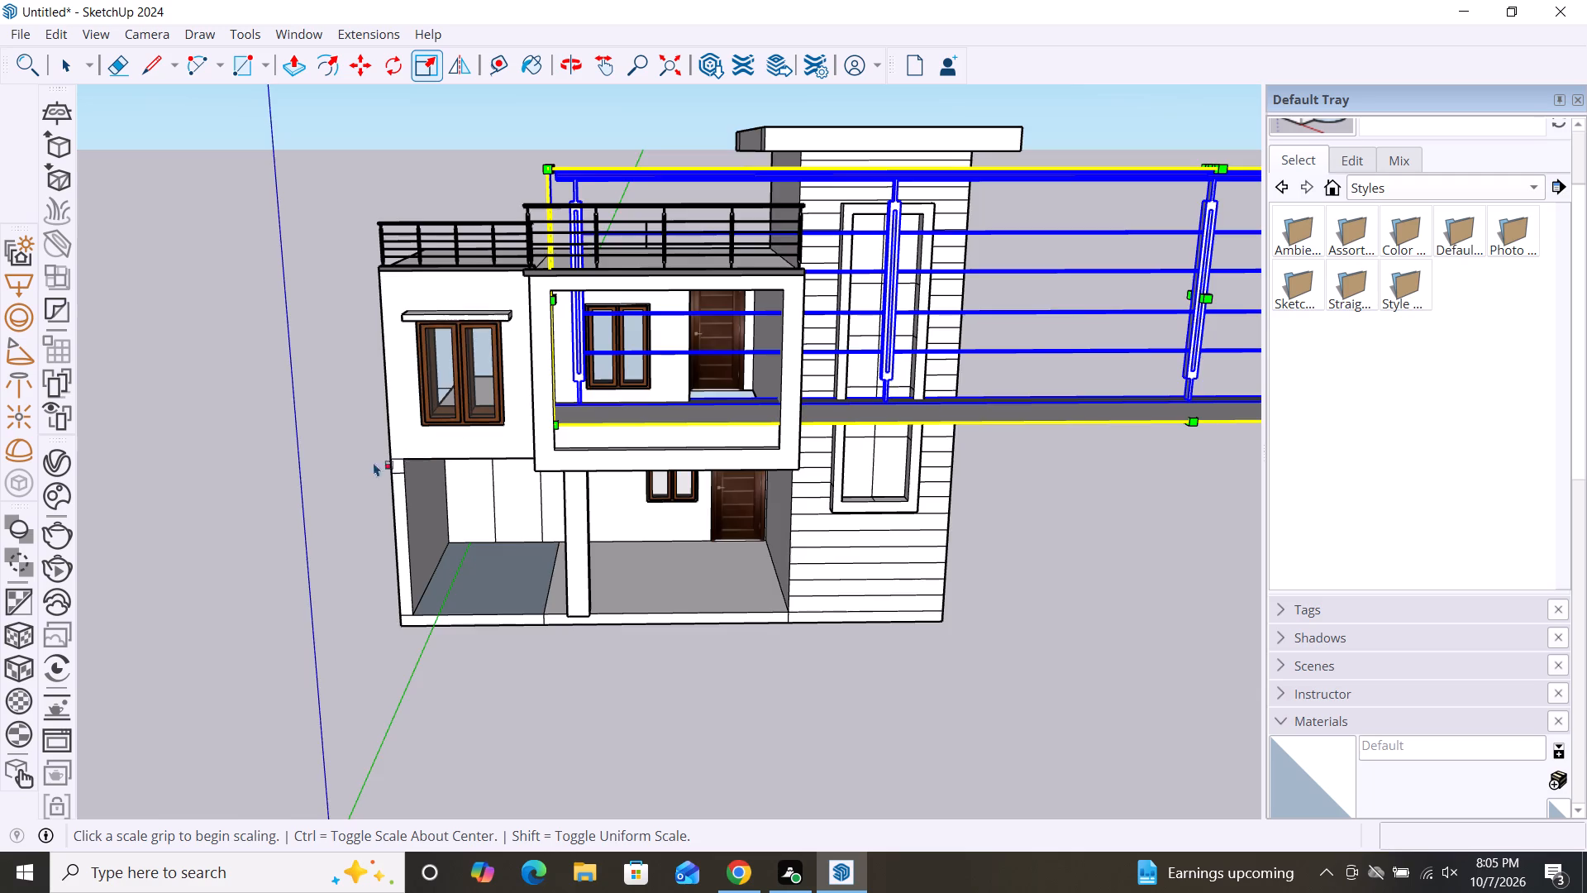
pyautogui.scroll(-4, 346, 456)
pyautogui.scroll(-2, 290, 398)
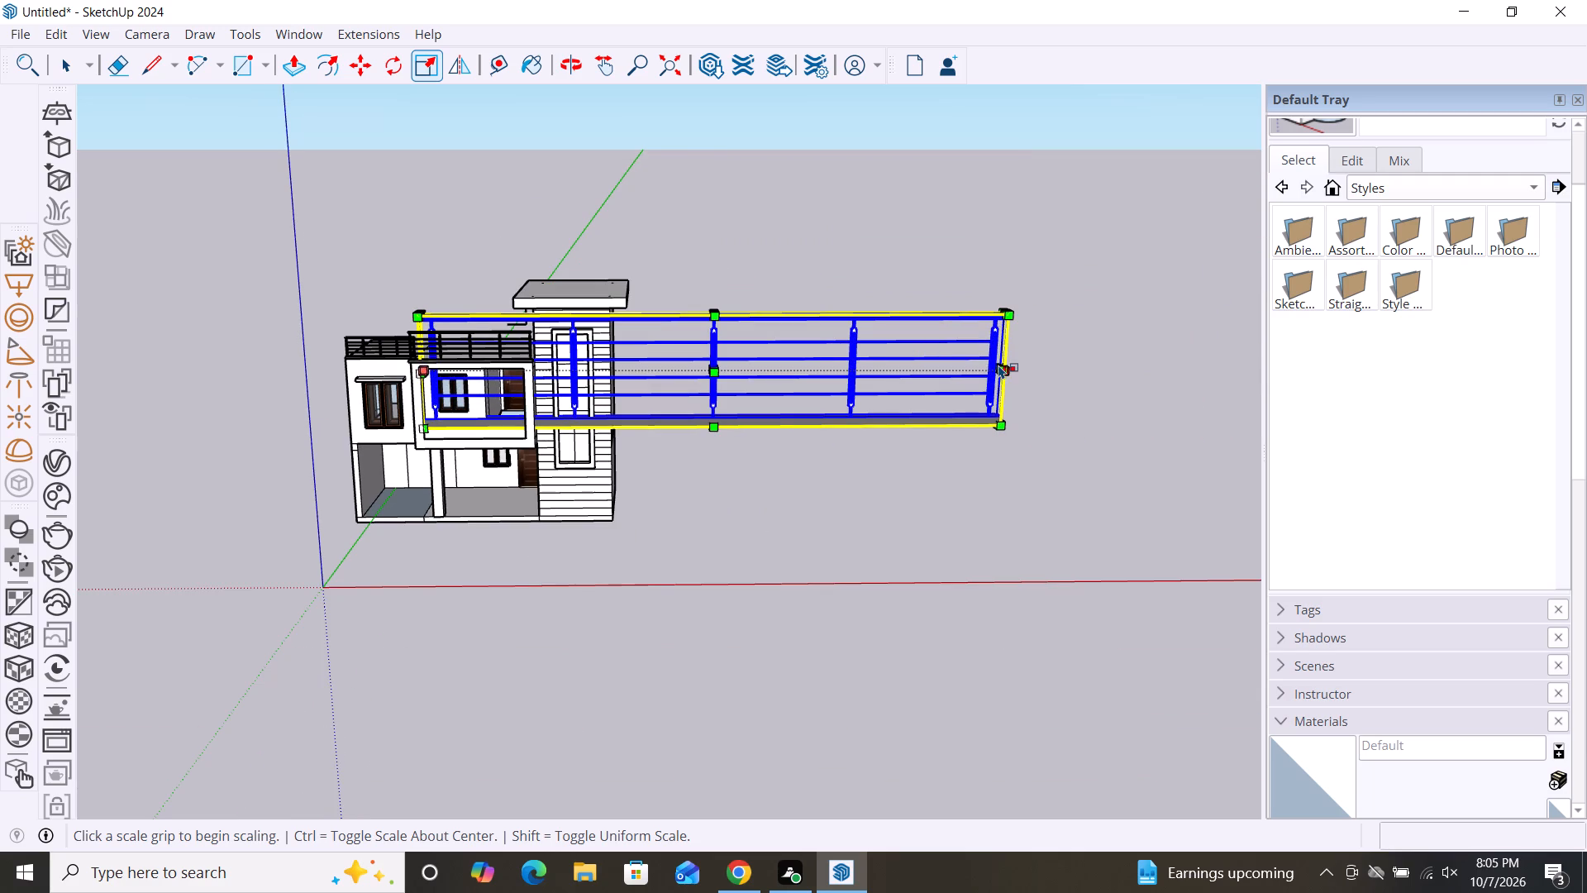
pyautogui.moveTo(998, 365); pyautogui.dragTo(516, 394)
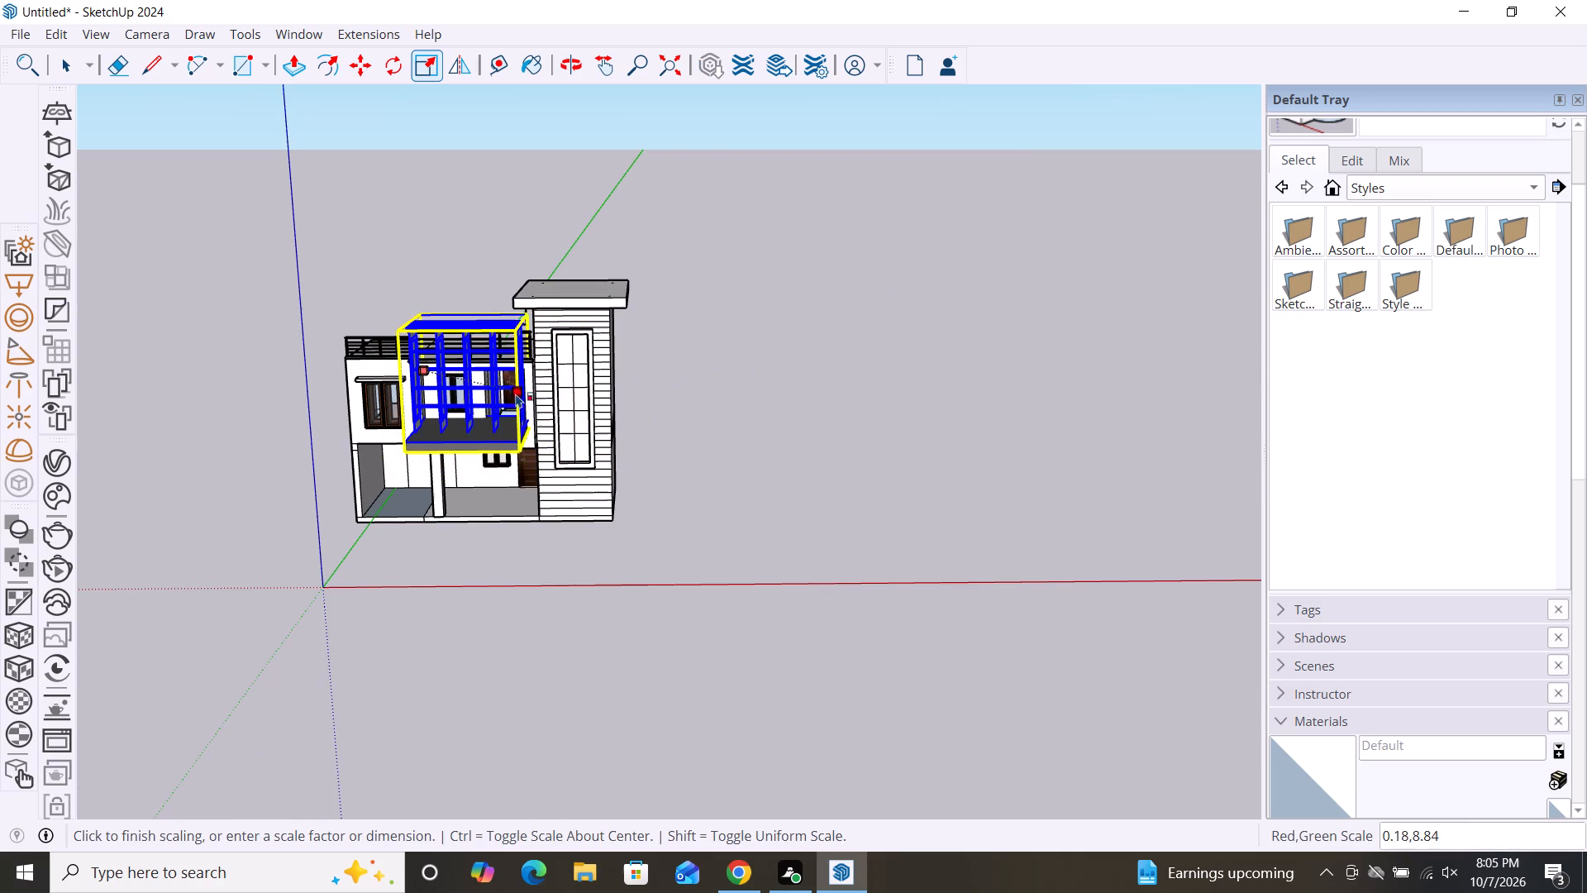
pyautogui.moveTo(516, 394); pyautogui.dragTo(502, 395)
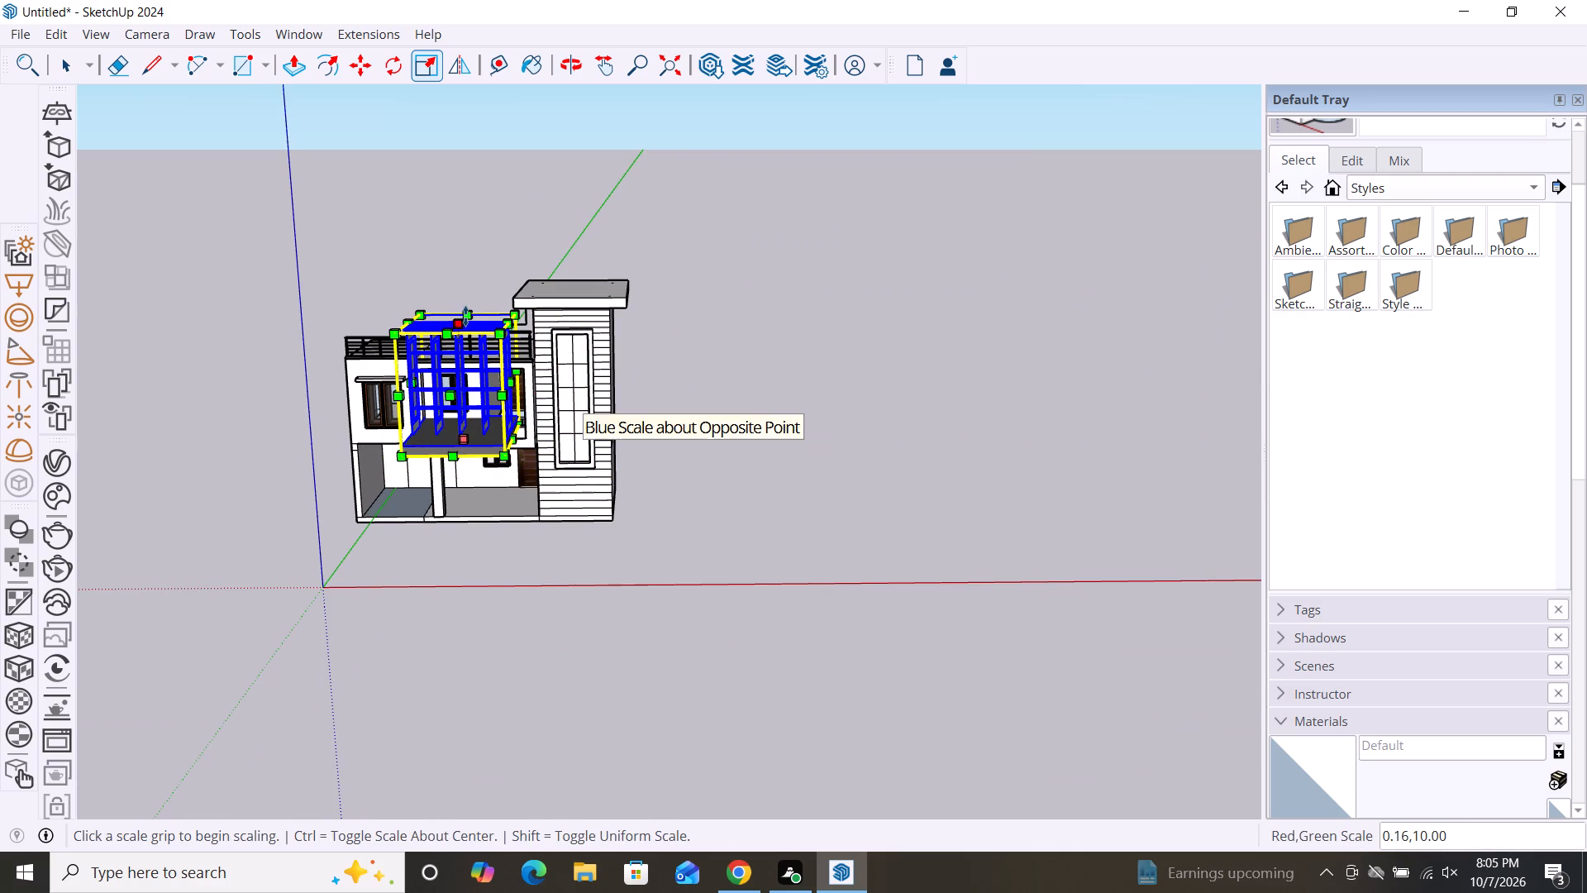
# Scale the balcony railing's height from its top to about 0.30, and deselect it.
pyautogui.moveTo(465, 316); pyautogui.dragTo(472, 393)
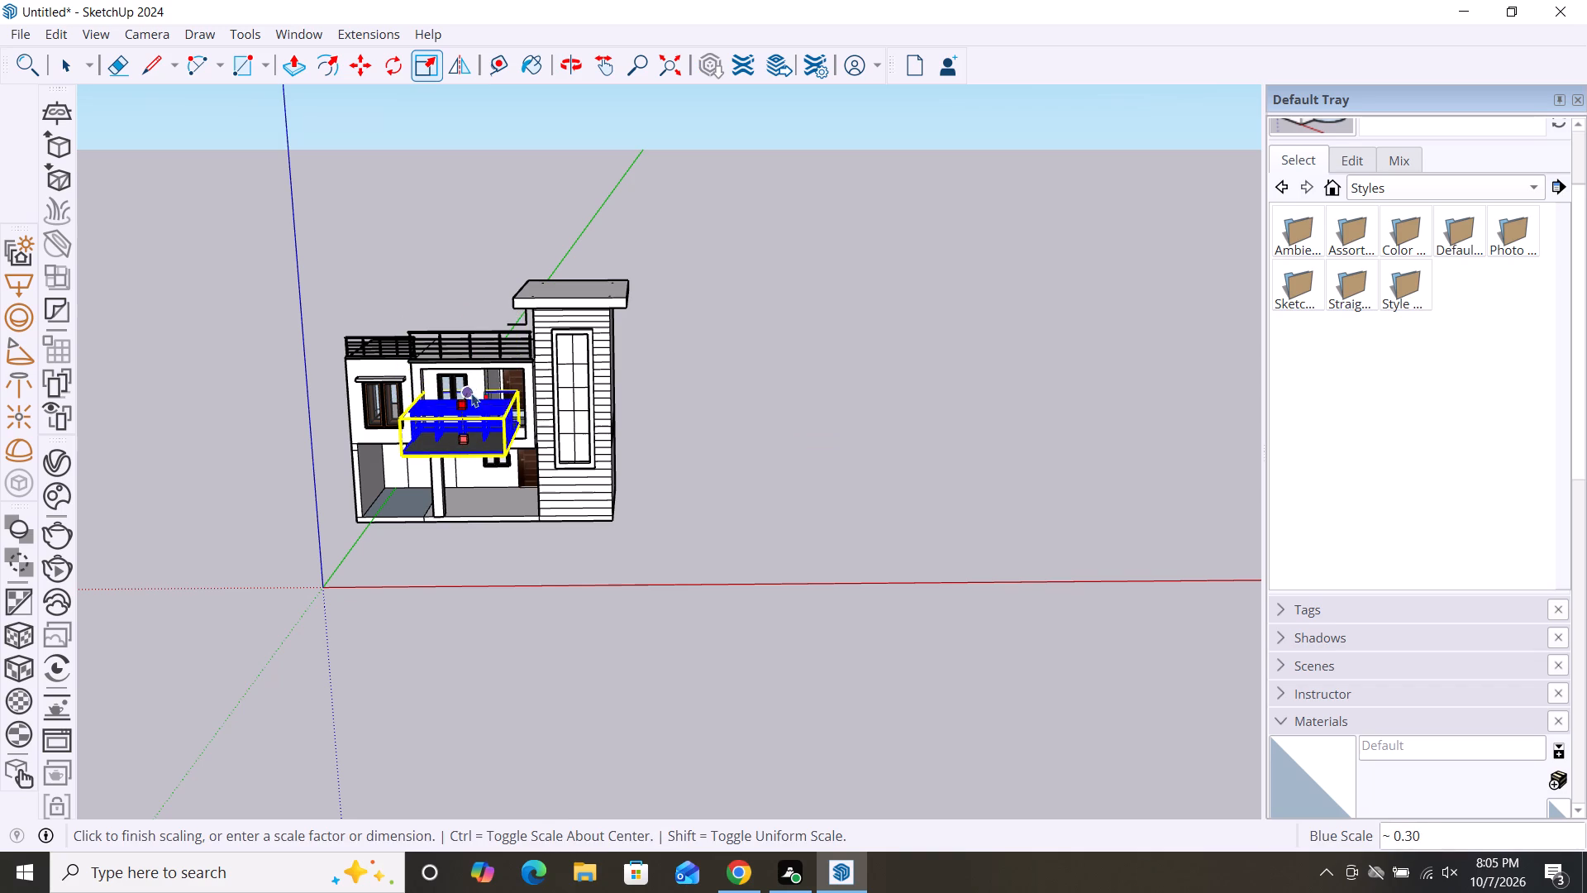
pyautogui.press('space')
pyautogui.click(800, 418)
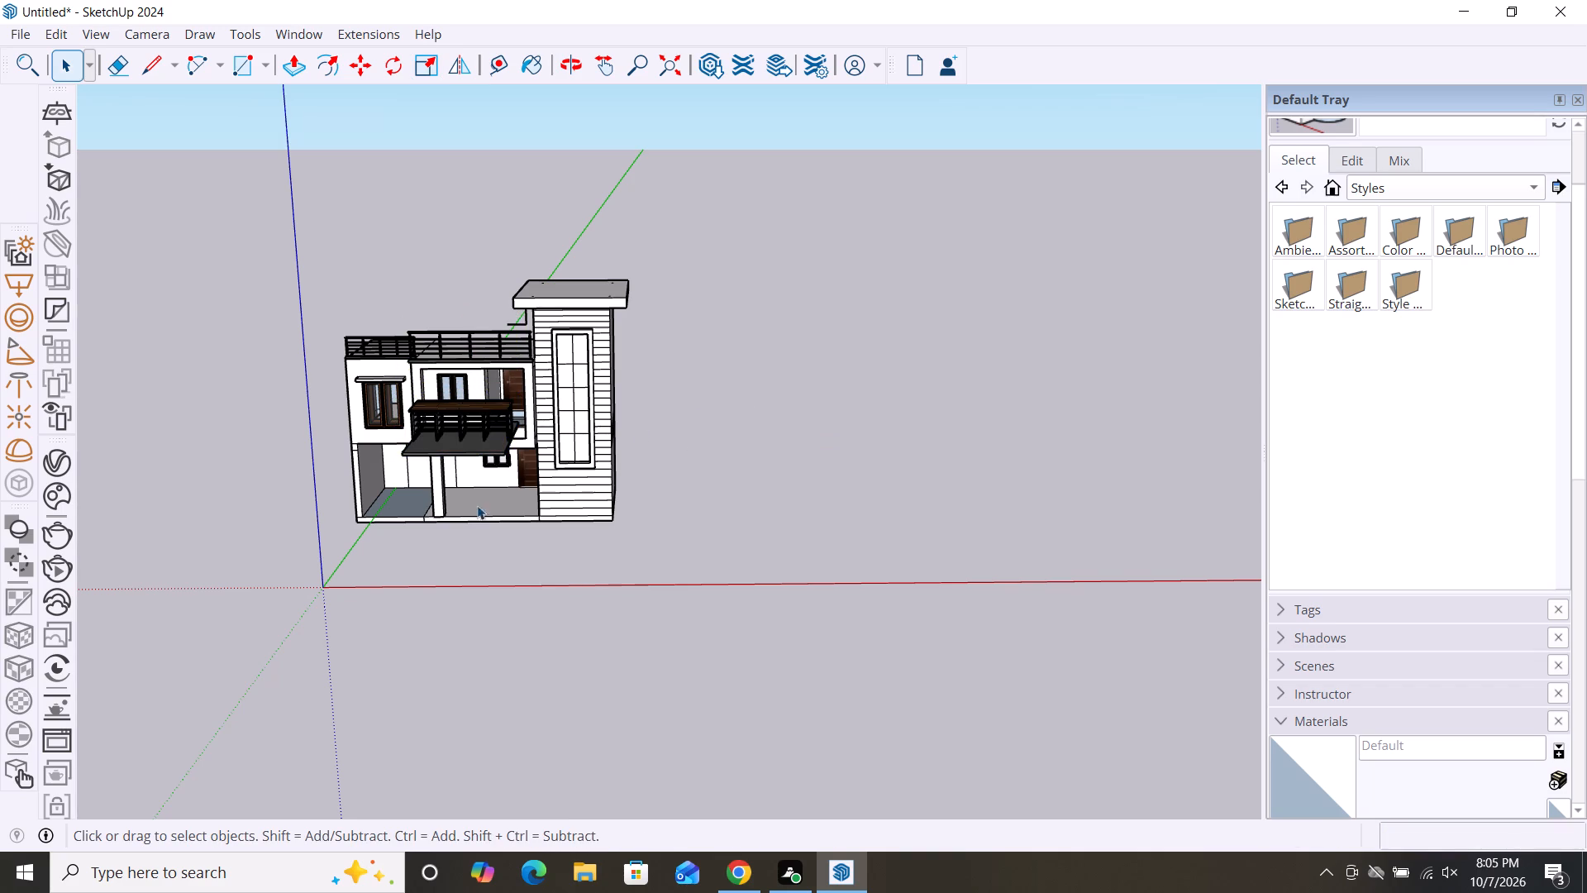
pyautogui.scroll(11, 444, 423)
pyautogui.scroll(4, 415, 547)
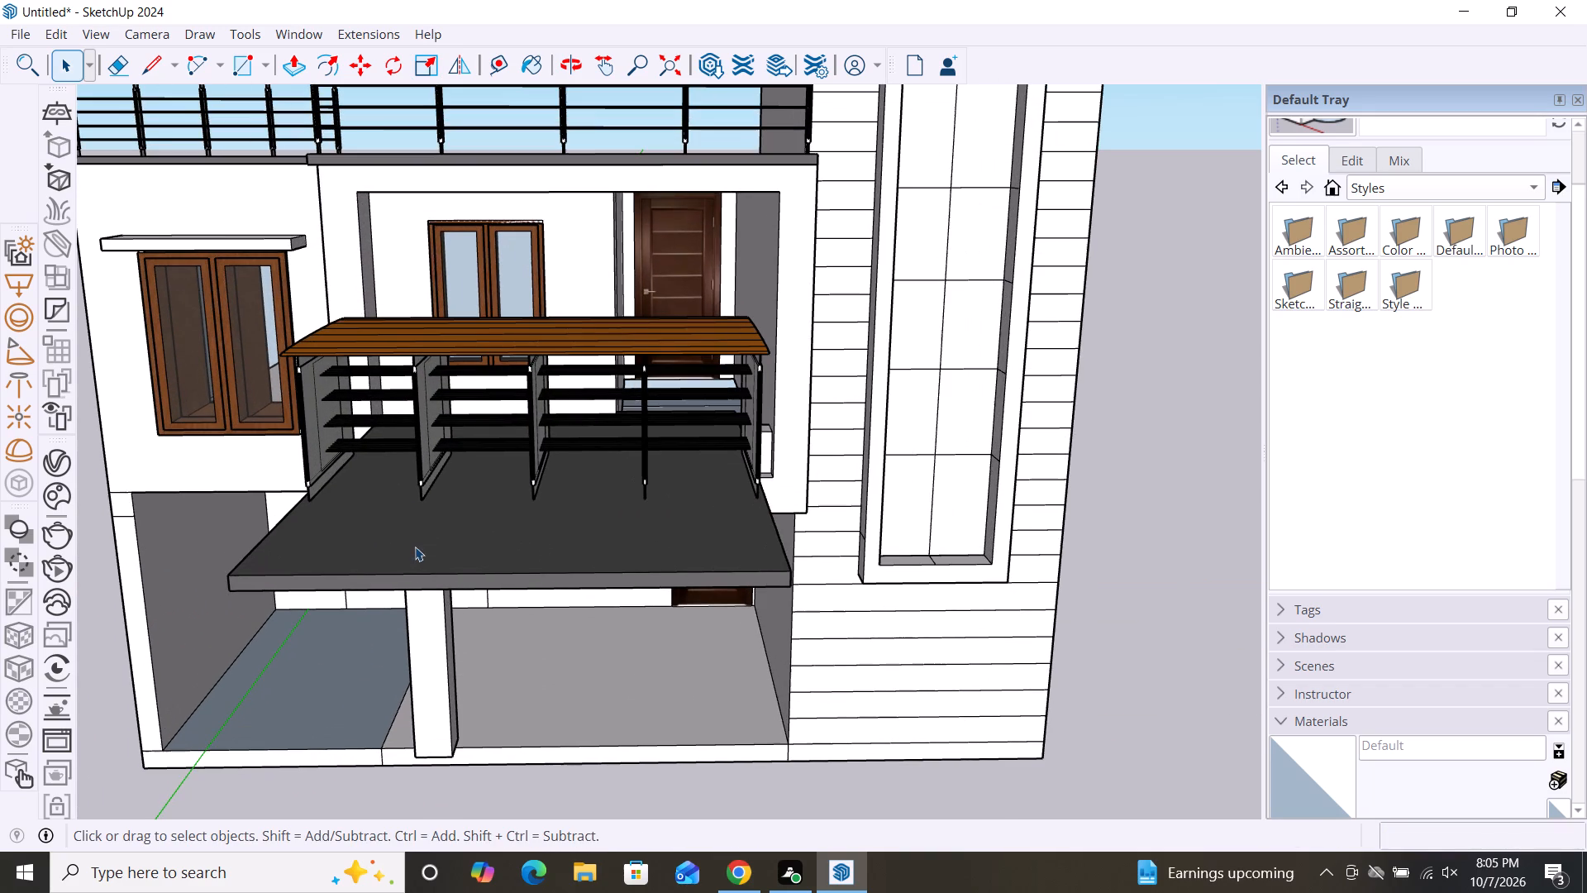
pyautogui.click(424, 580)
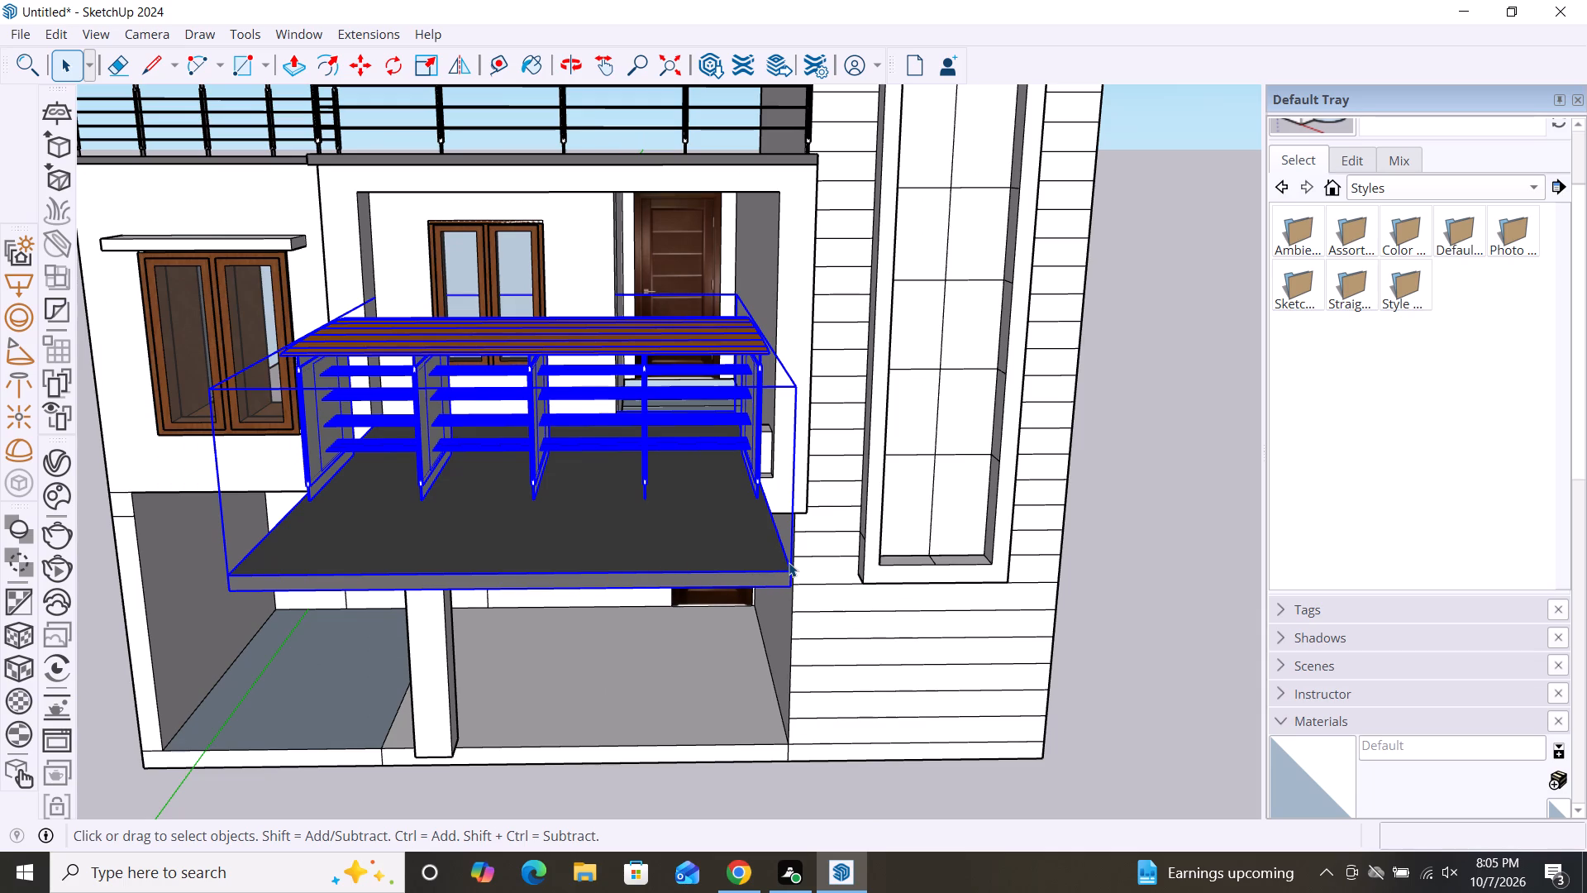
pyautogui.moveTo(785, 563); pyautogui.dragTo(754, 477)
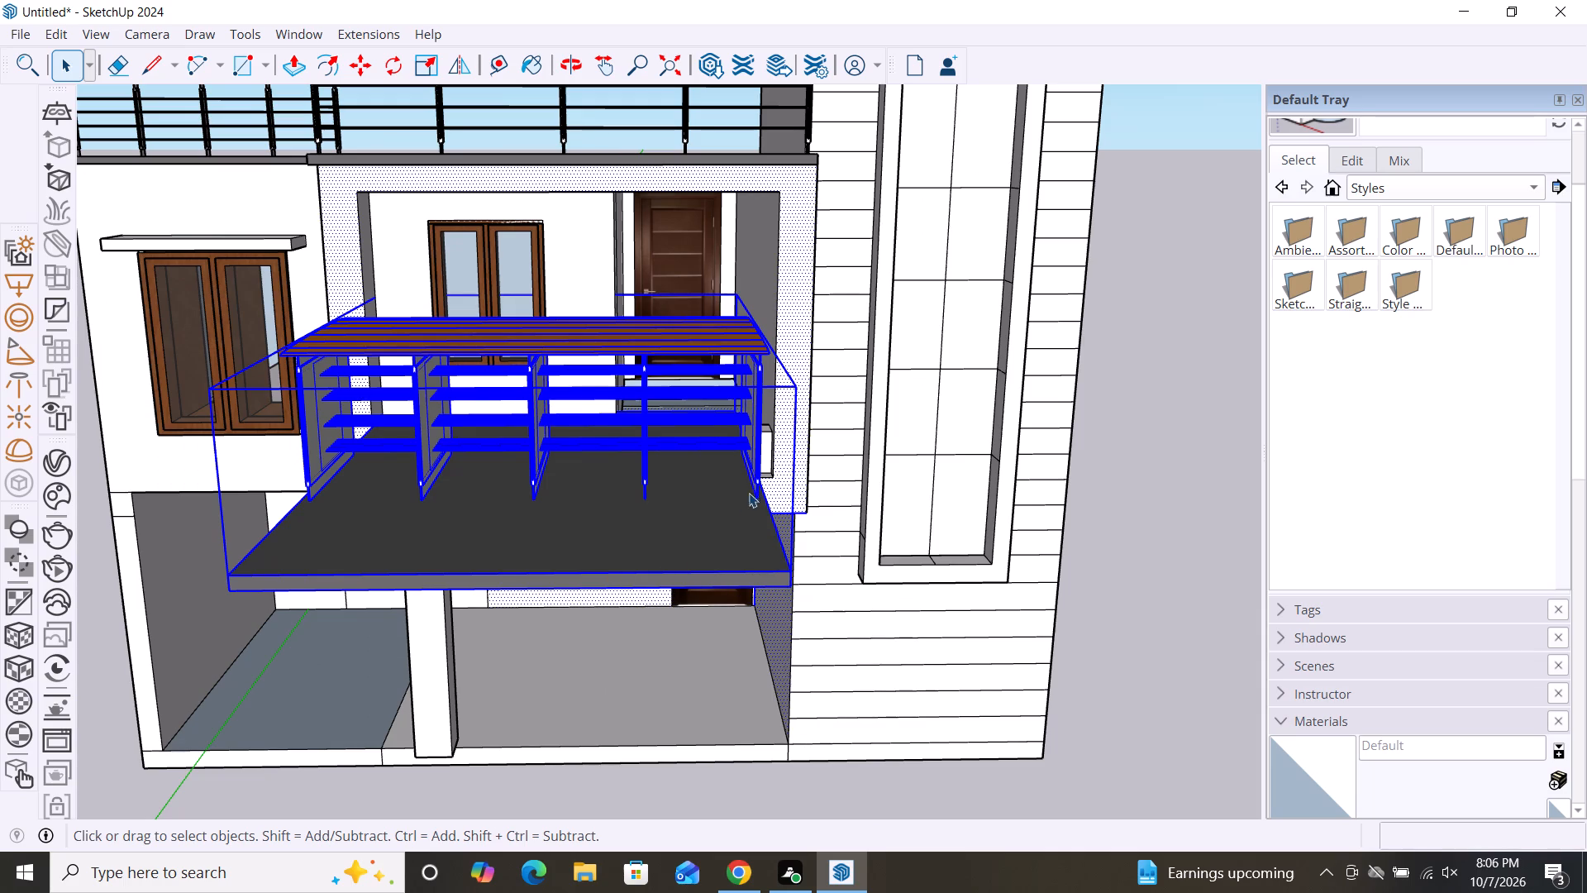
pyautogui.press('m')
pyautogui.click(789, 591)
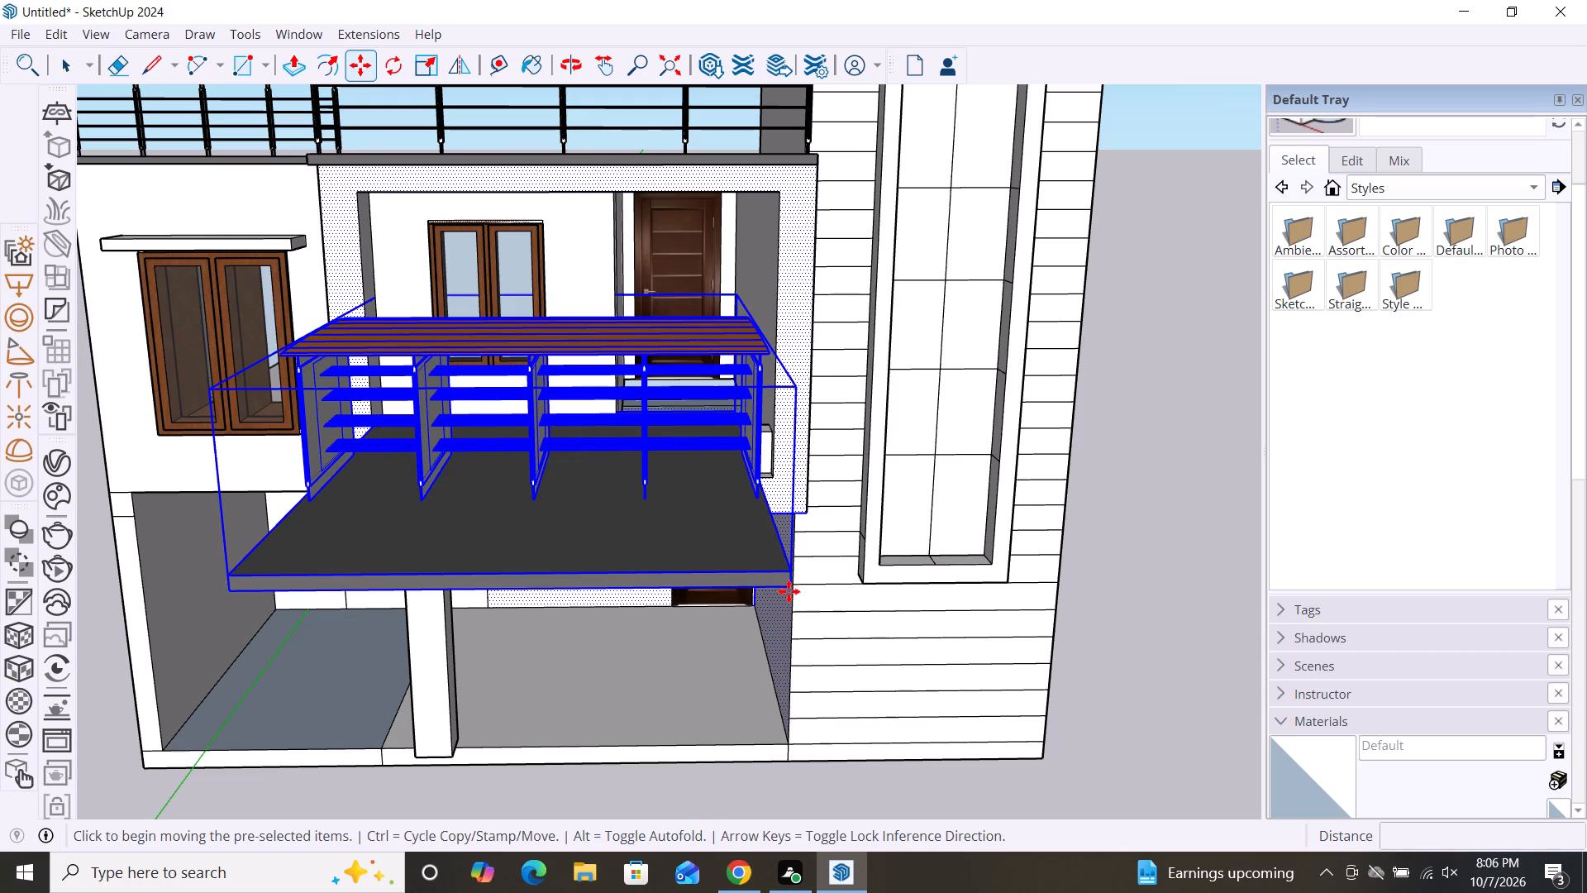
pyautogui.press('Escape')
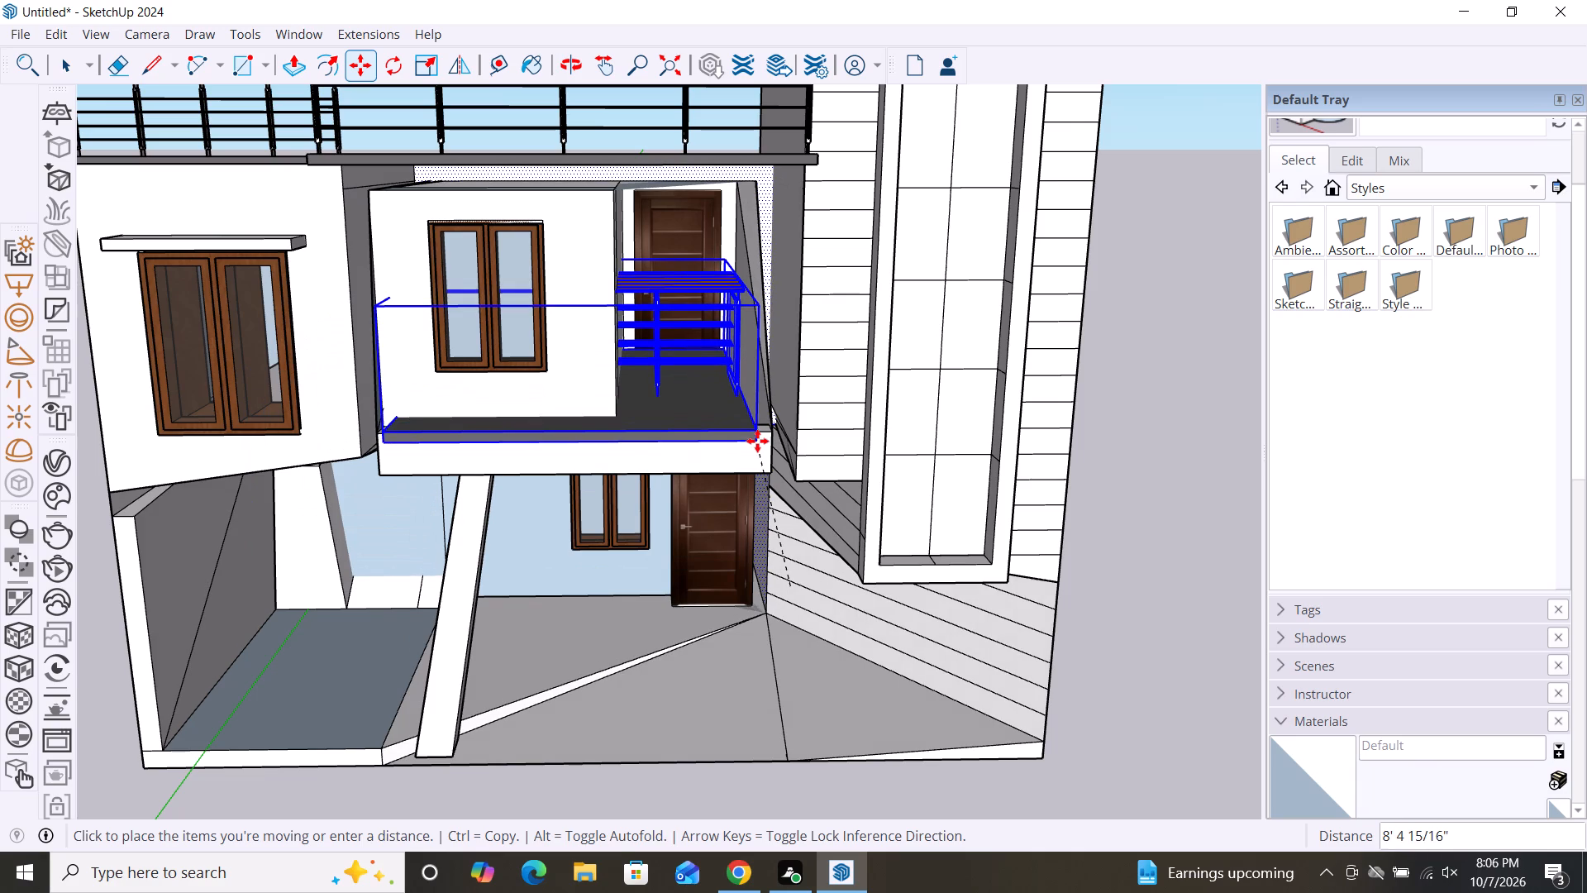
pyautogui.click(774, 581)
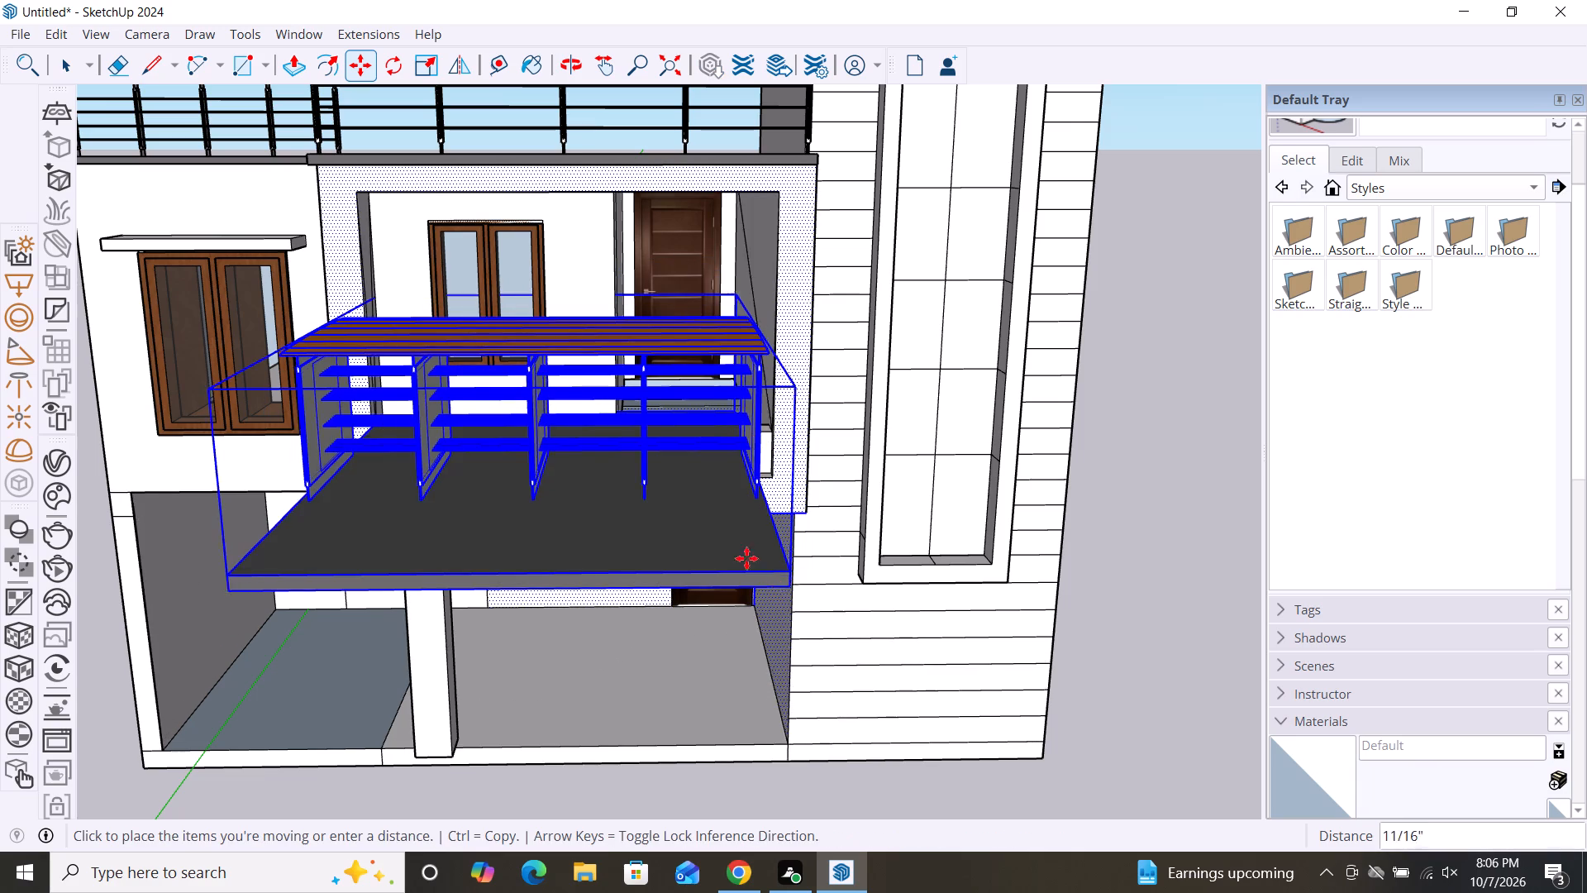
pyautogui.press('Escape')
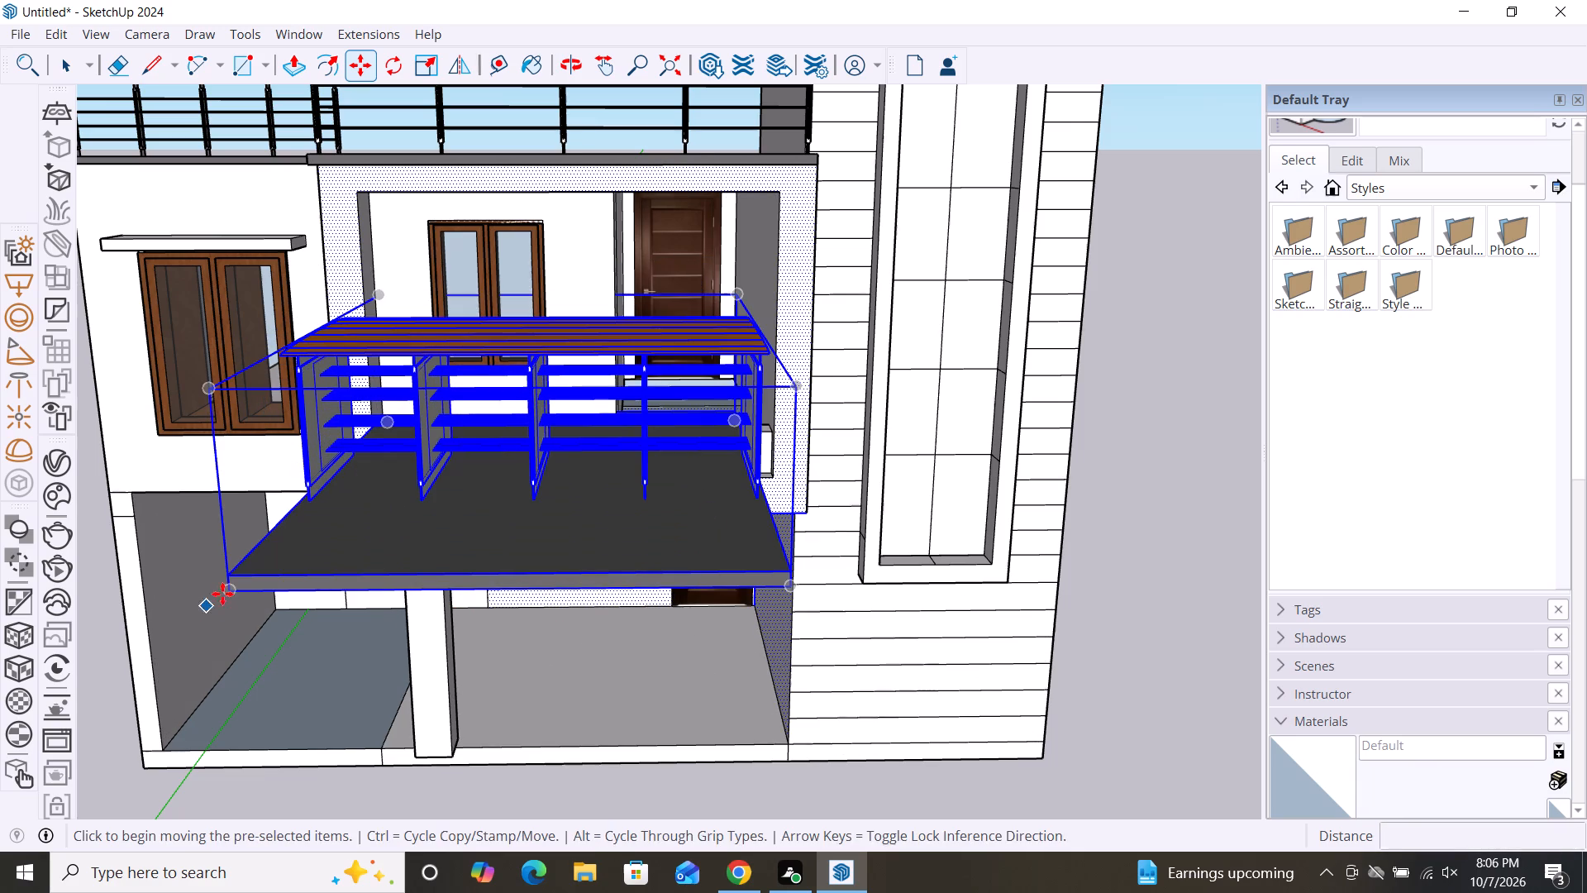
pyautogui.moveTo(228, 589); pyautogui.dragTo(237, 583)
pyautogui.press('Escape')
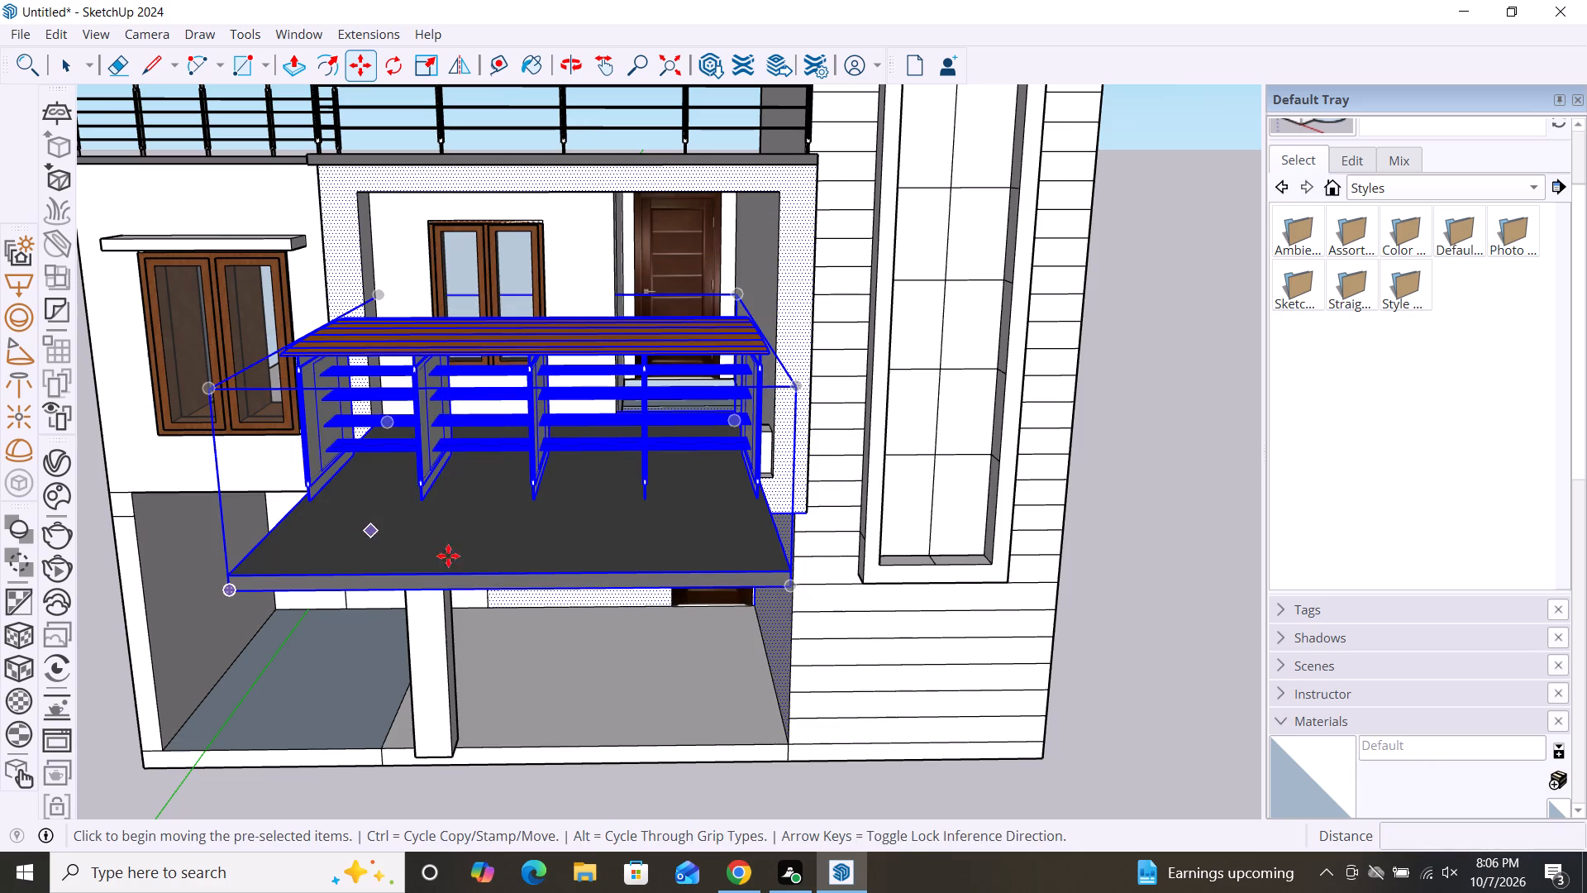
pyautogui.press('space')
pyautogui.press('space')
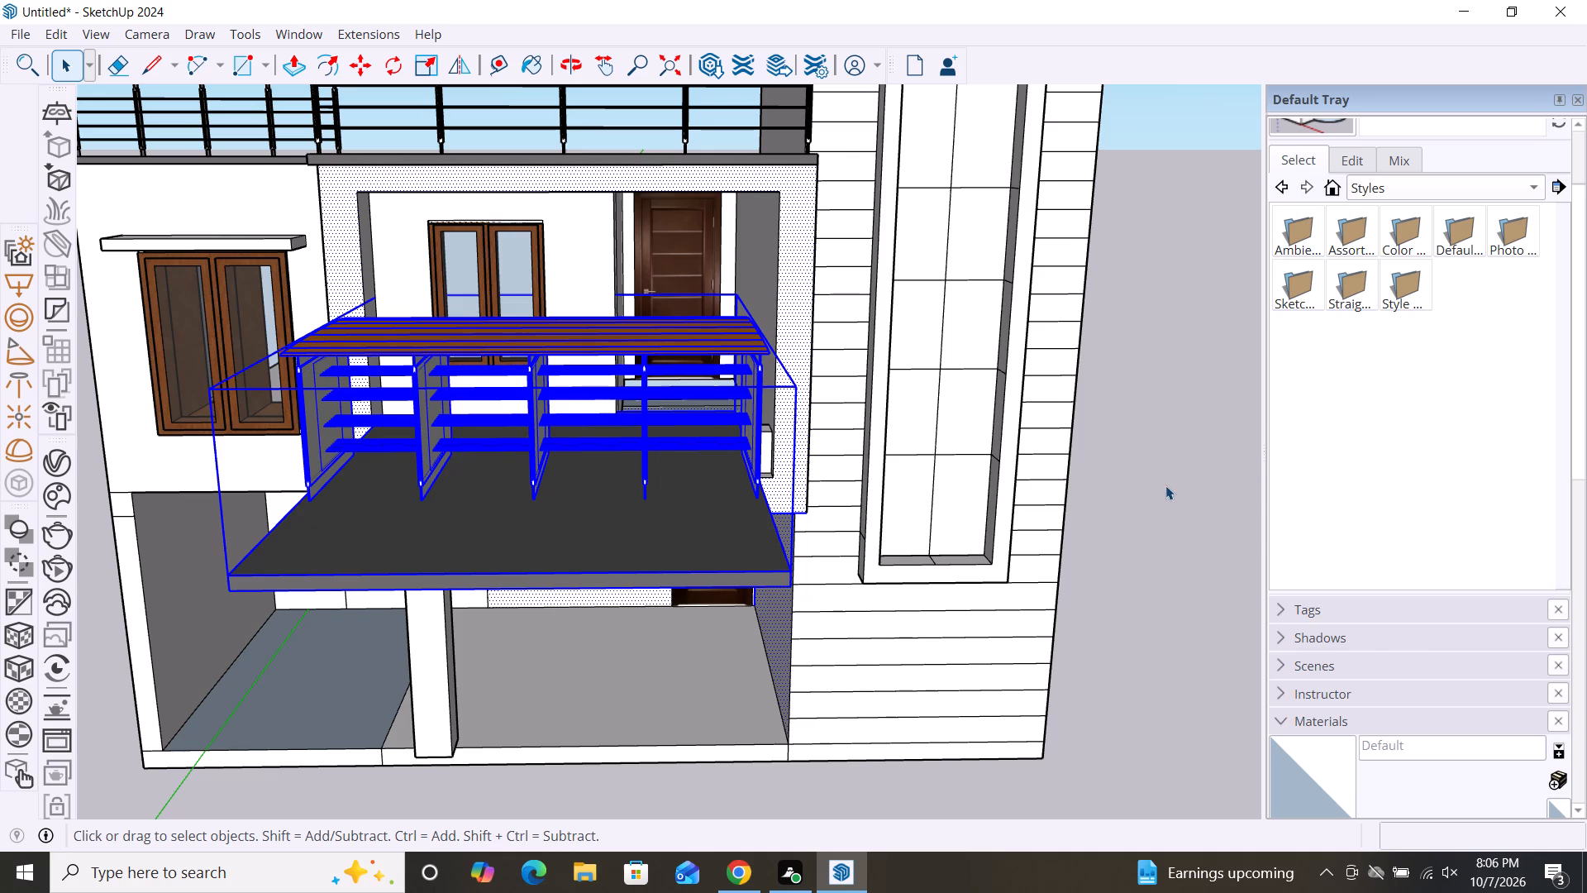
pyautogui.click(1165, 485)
# Move the balcony railing about 20' out of the balcony into the empty space beyond the tower, and deselect it.
pyautogui.click(655, 439)
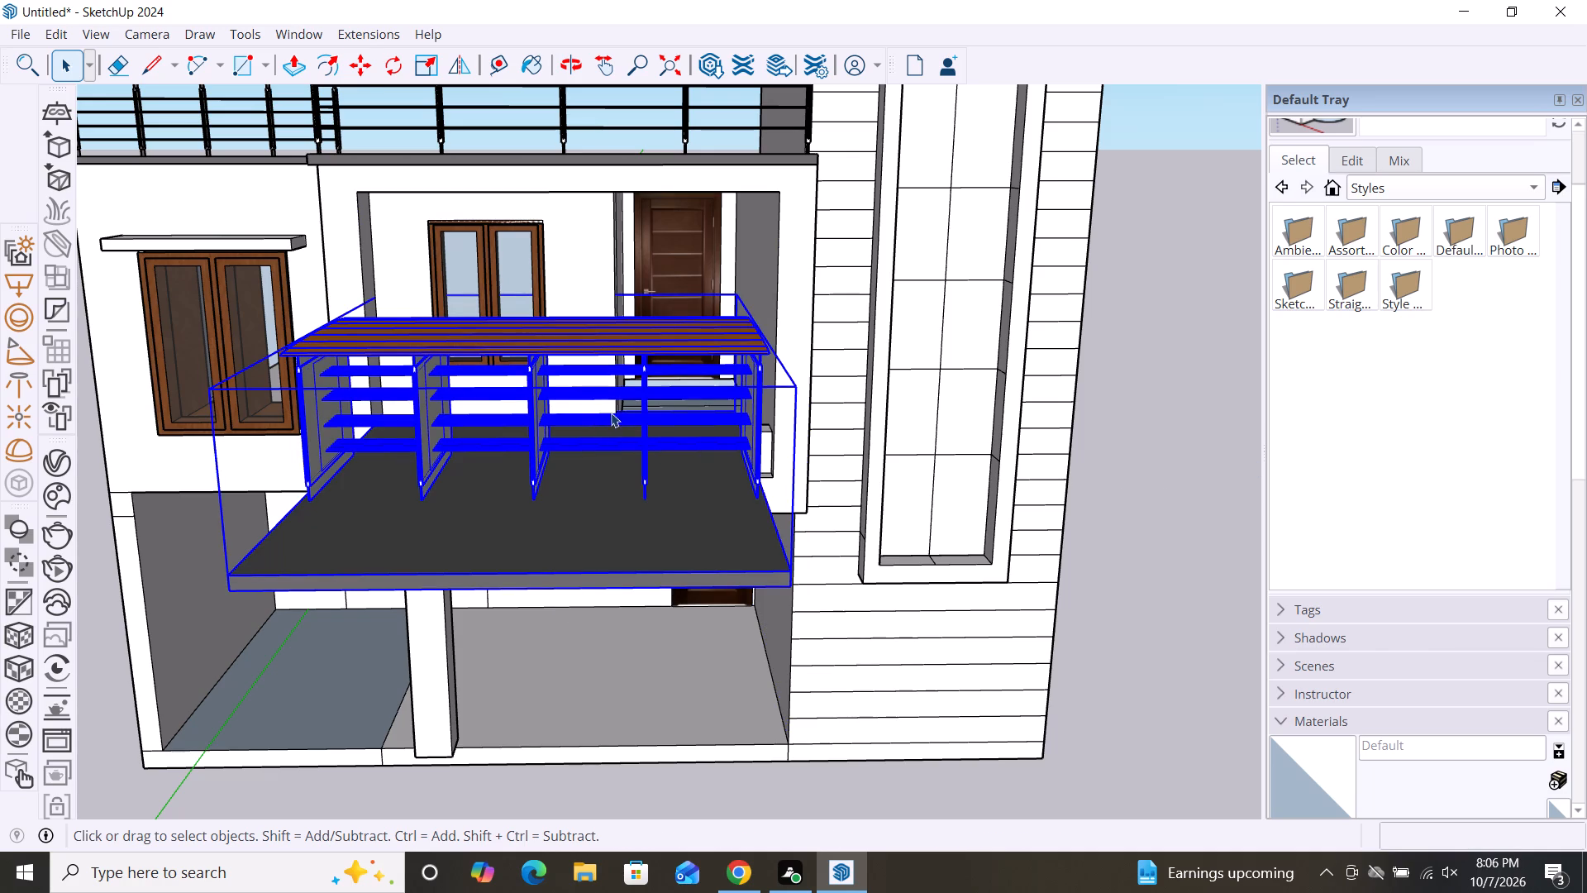
pyautogui.press('m')
pyautogui.click(782, 580)
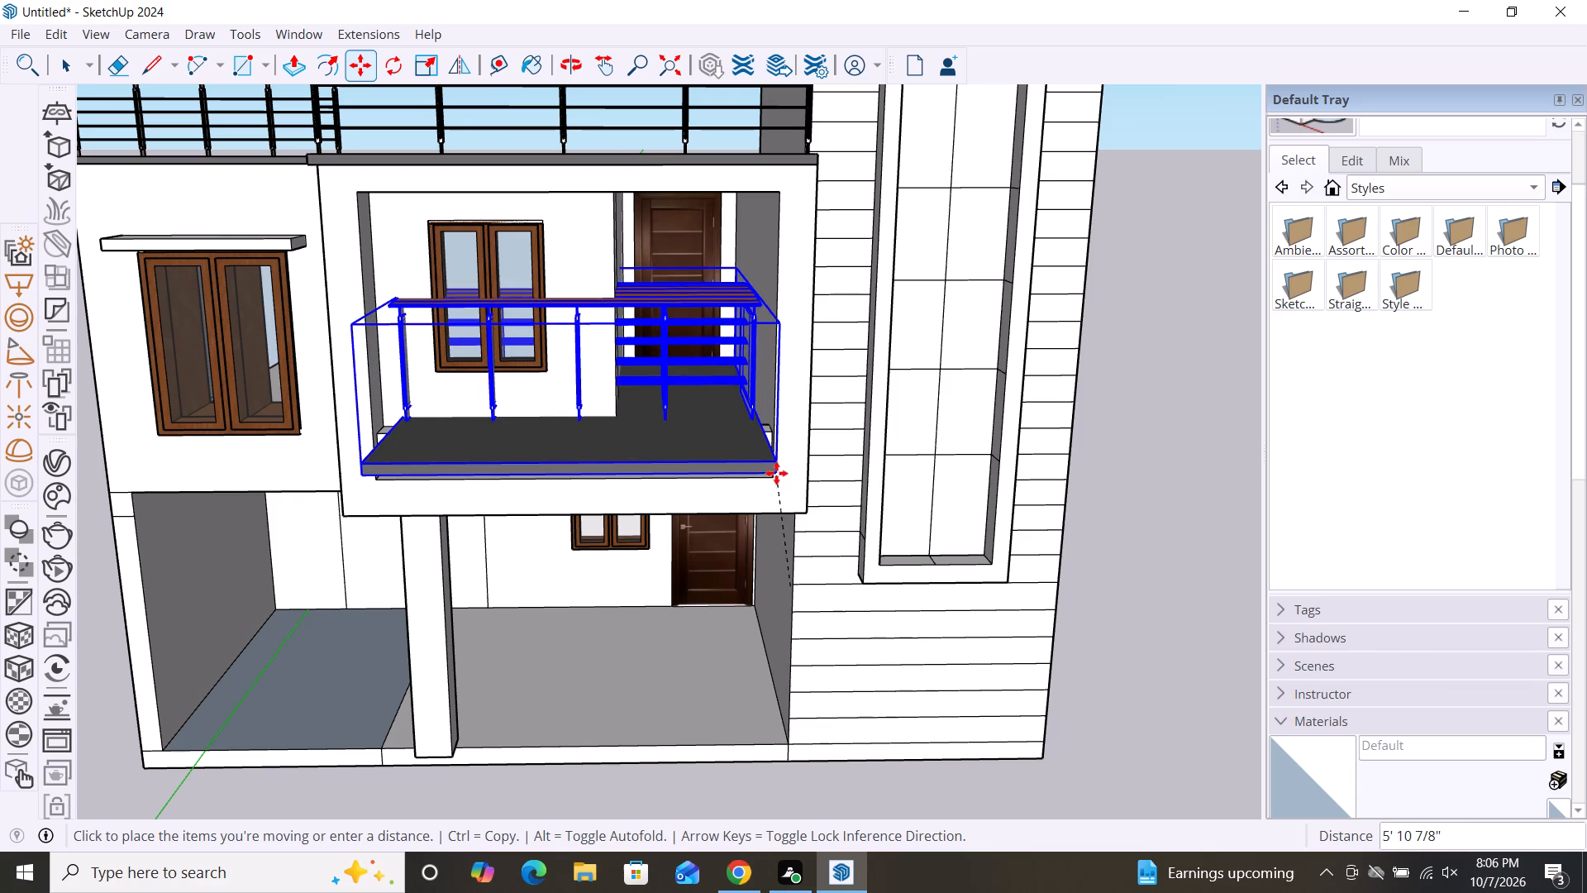
pyautogui.scroll(9, 727, 424)
pyautogui.scroll(-4, 731, 460)
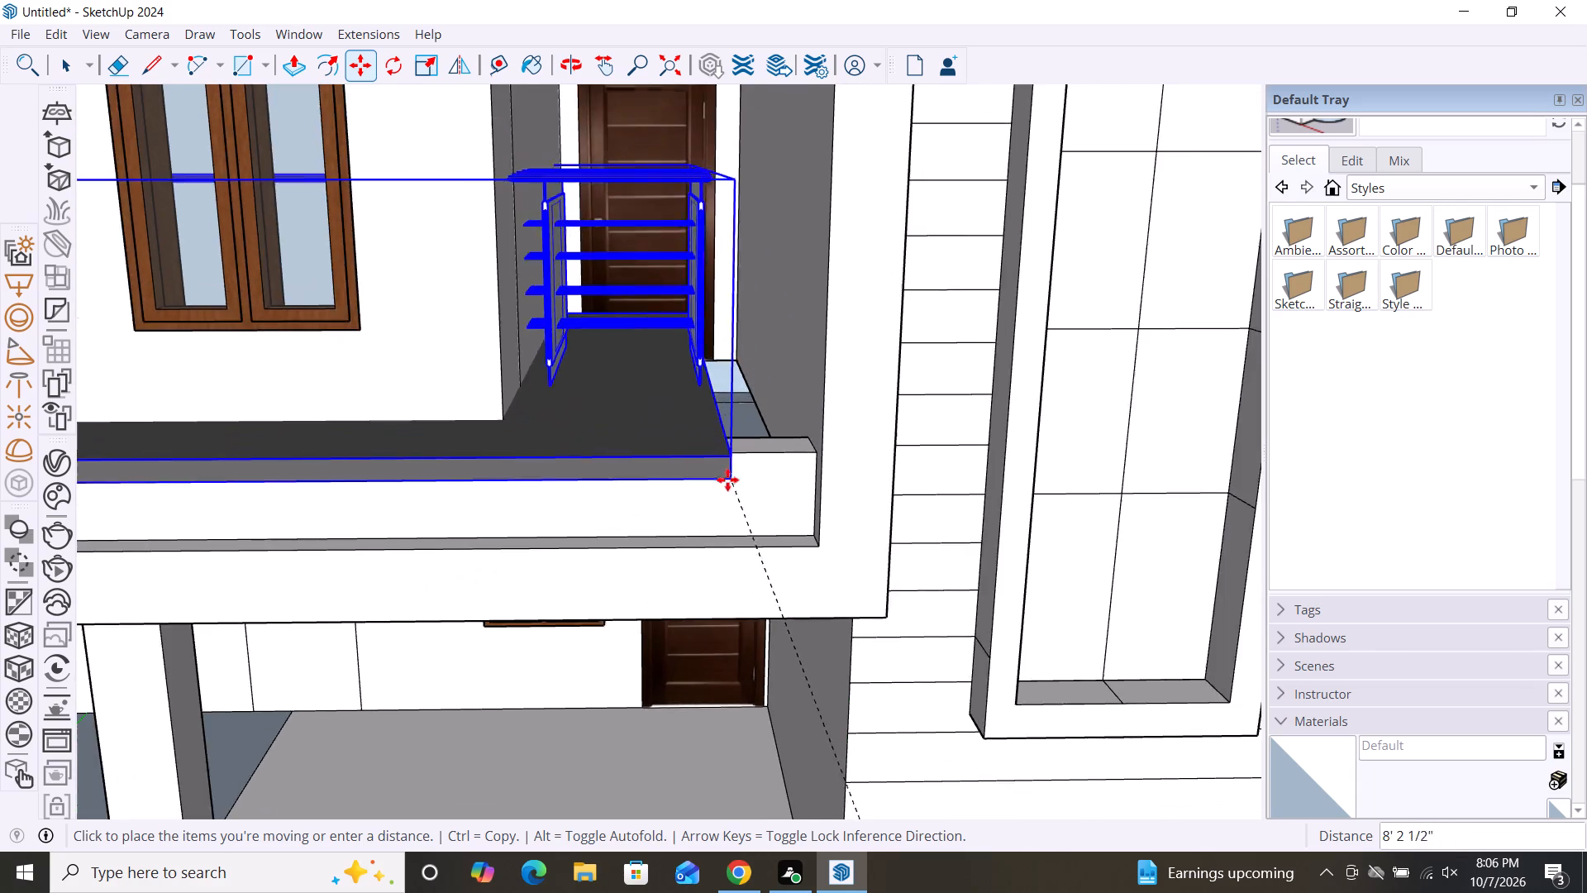
pyautogui.scroll(-4, 699, 472)
pyautogui.scroll(-8, 579, 437)
pyautogui.scroll(-3, 412, 391)
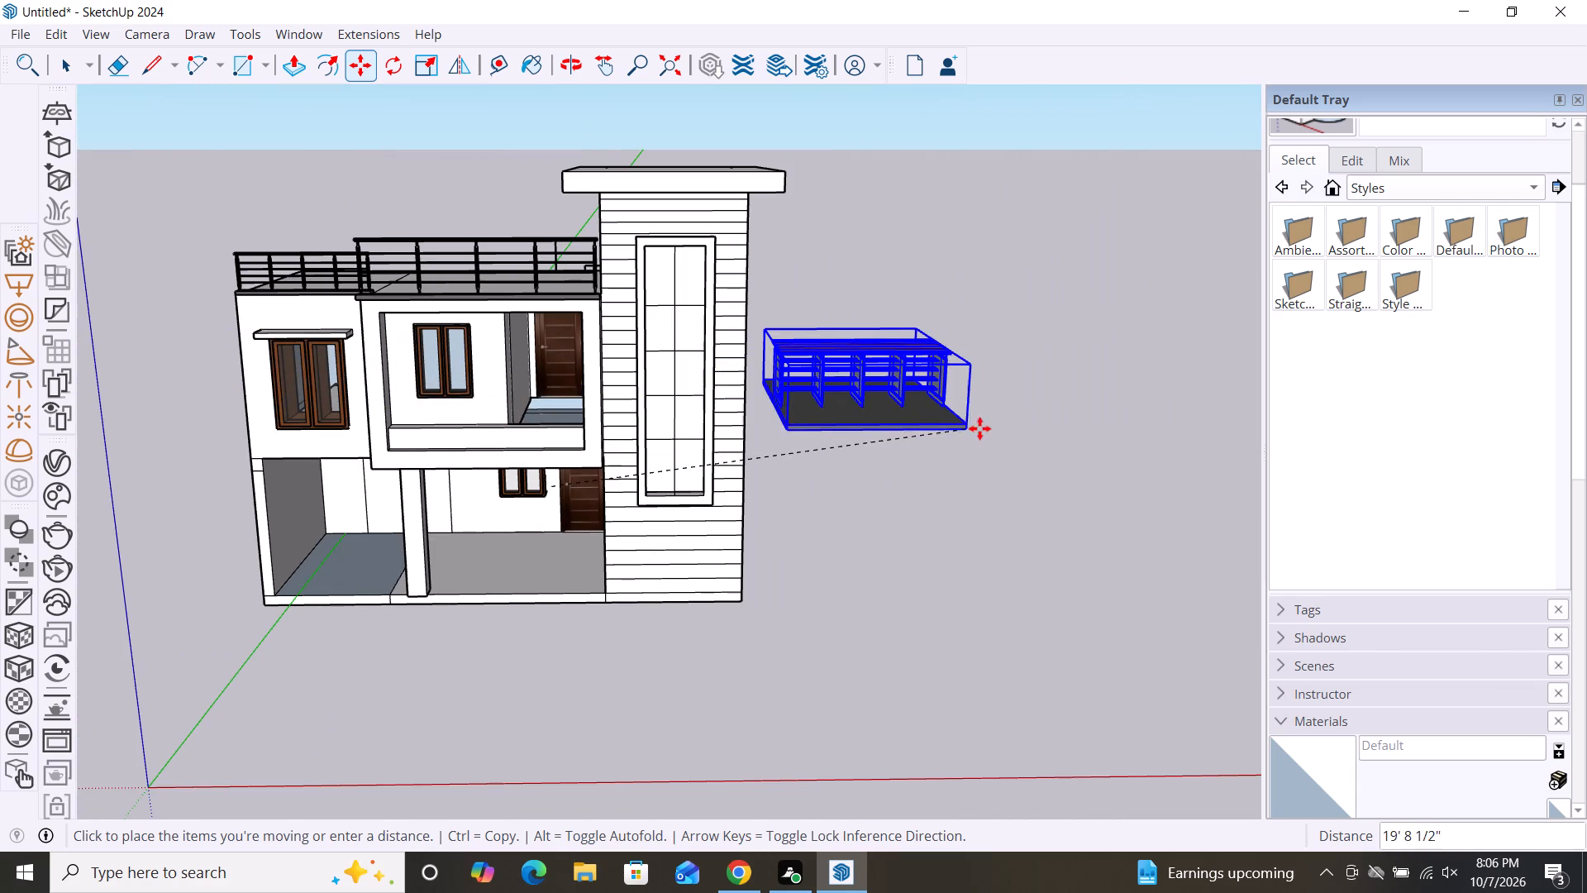
pyautogui.click(981, 428)
pyautogui.press('space')
pyautogui.click(950, 511)
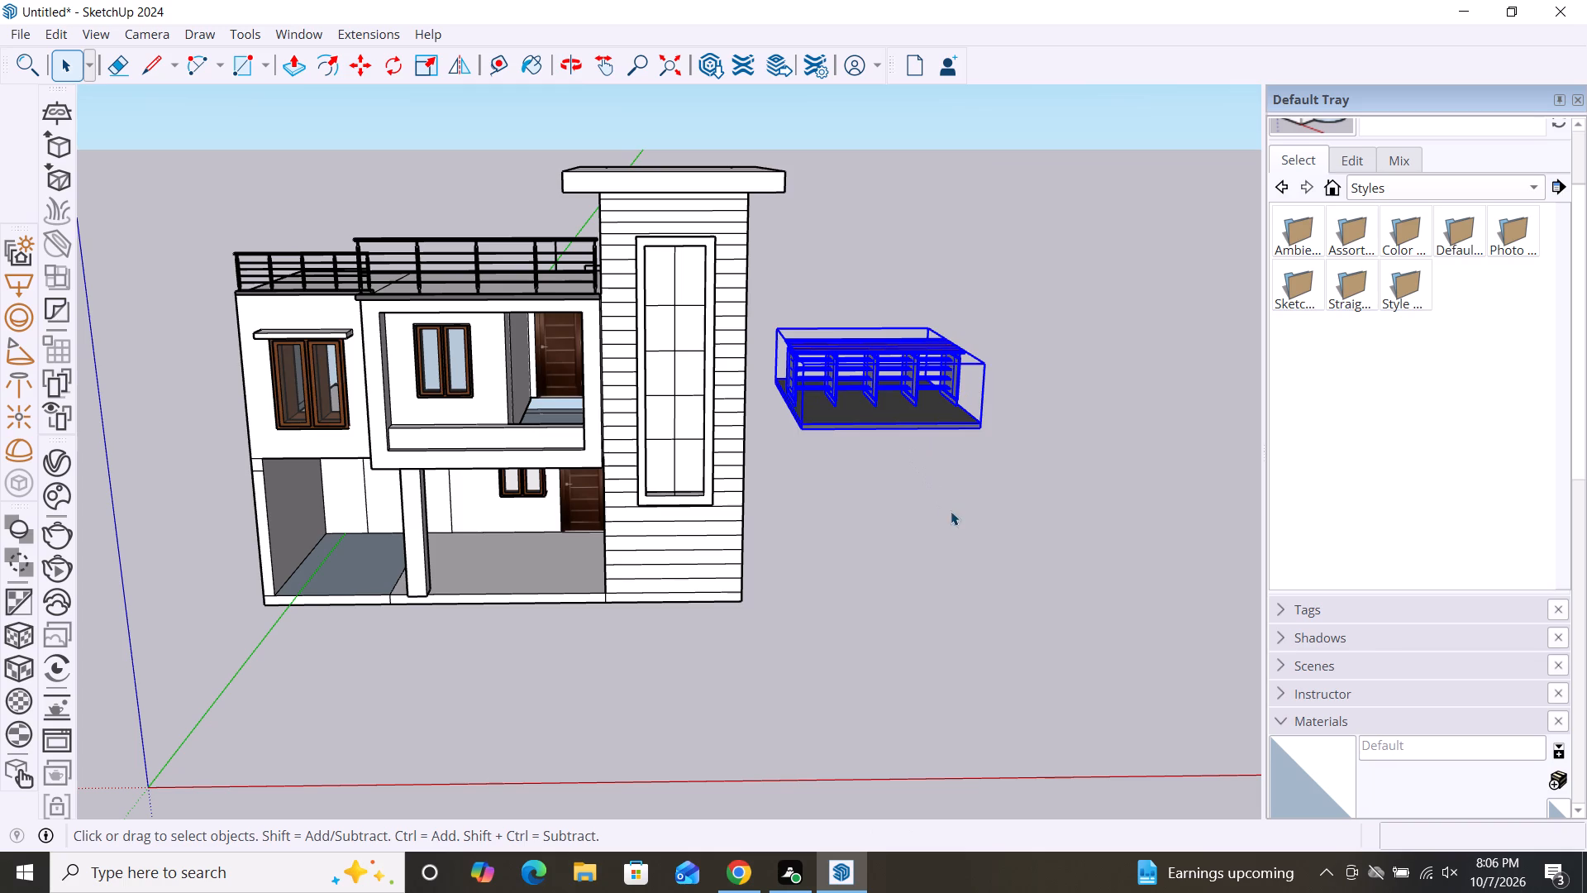
# Explode the relocated railing component beside the tower once, and clear the selection.
pyautogui.scroll(4, 894, 418)
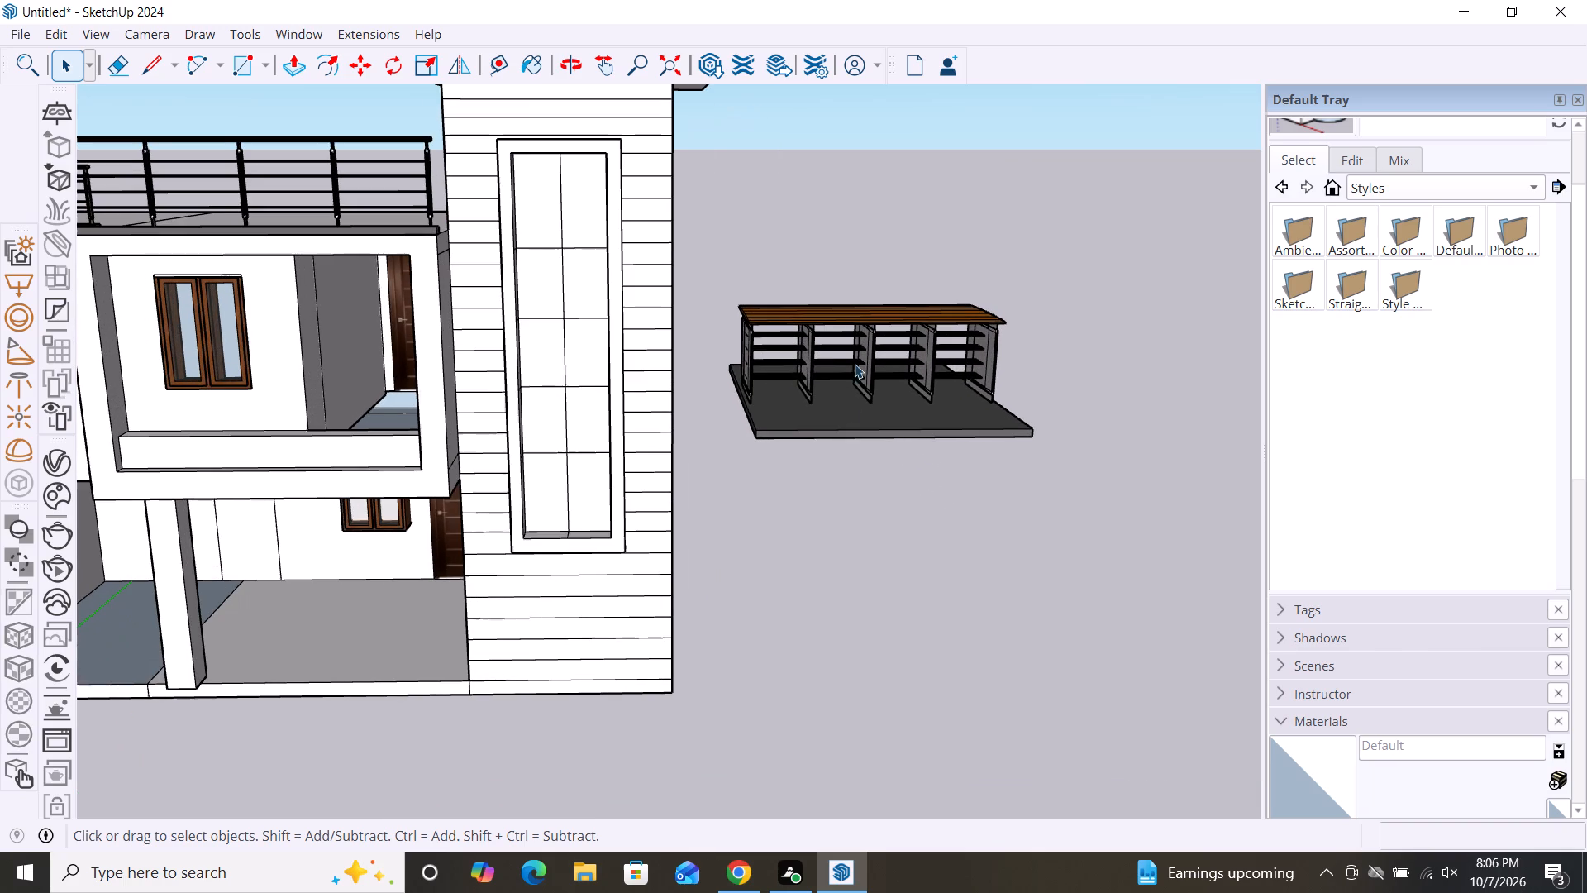
pyautogui.moveTo(848, 413); pyautogui.dragTo(751, 327, button='middle')
pyautogui.scroll(-2, 811, 350)
pyautogui.click(850, 373)
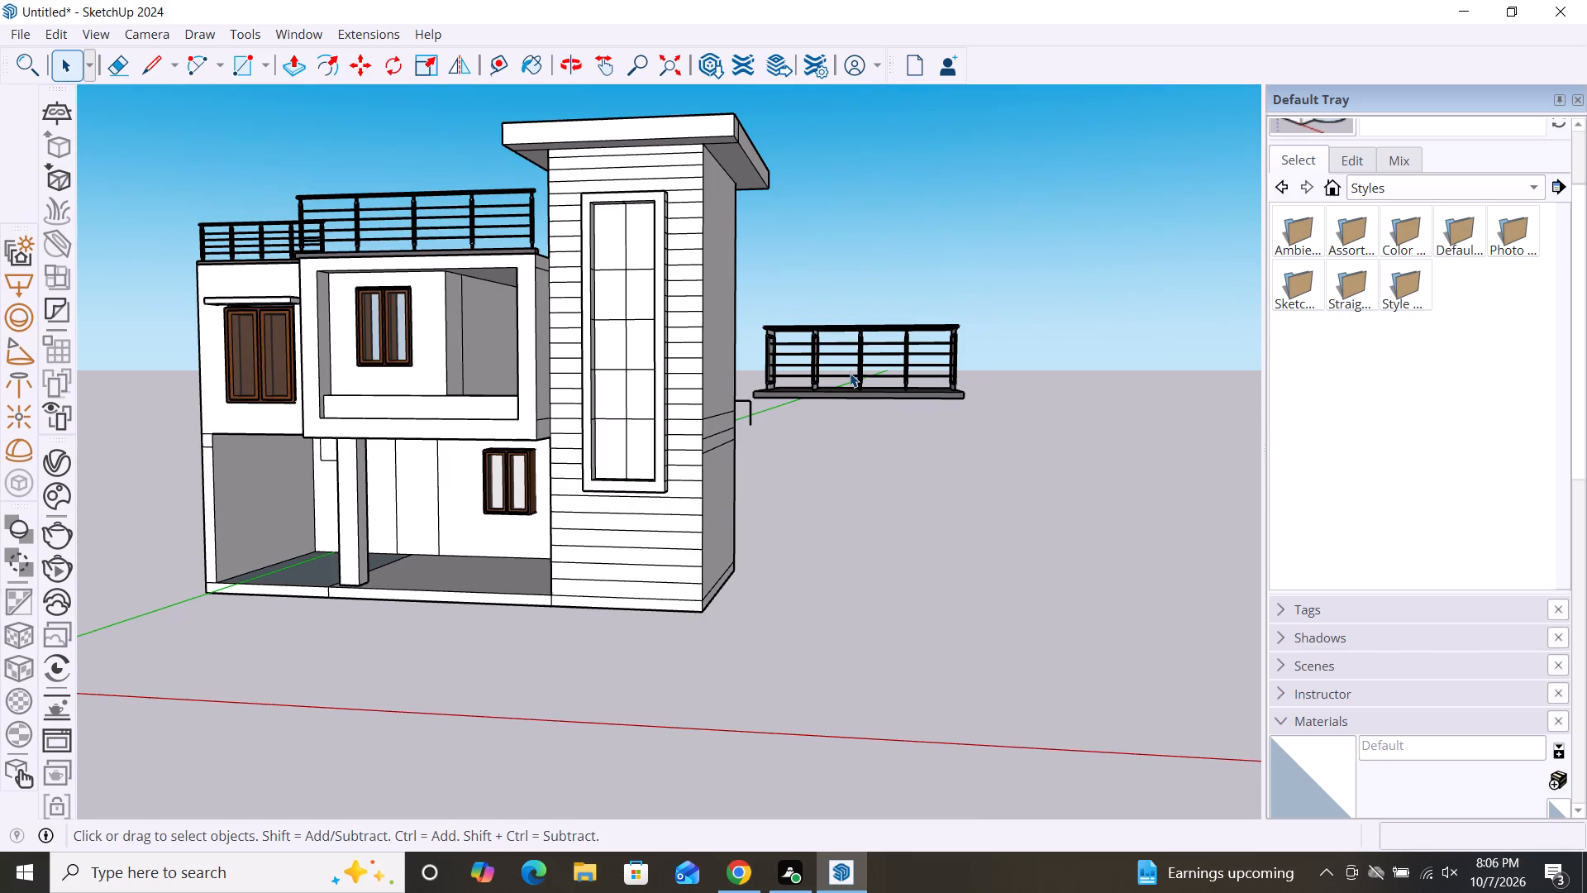
pyautogui.click(875, 396)
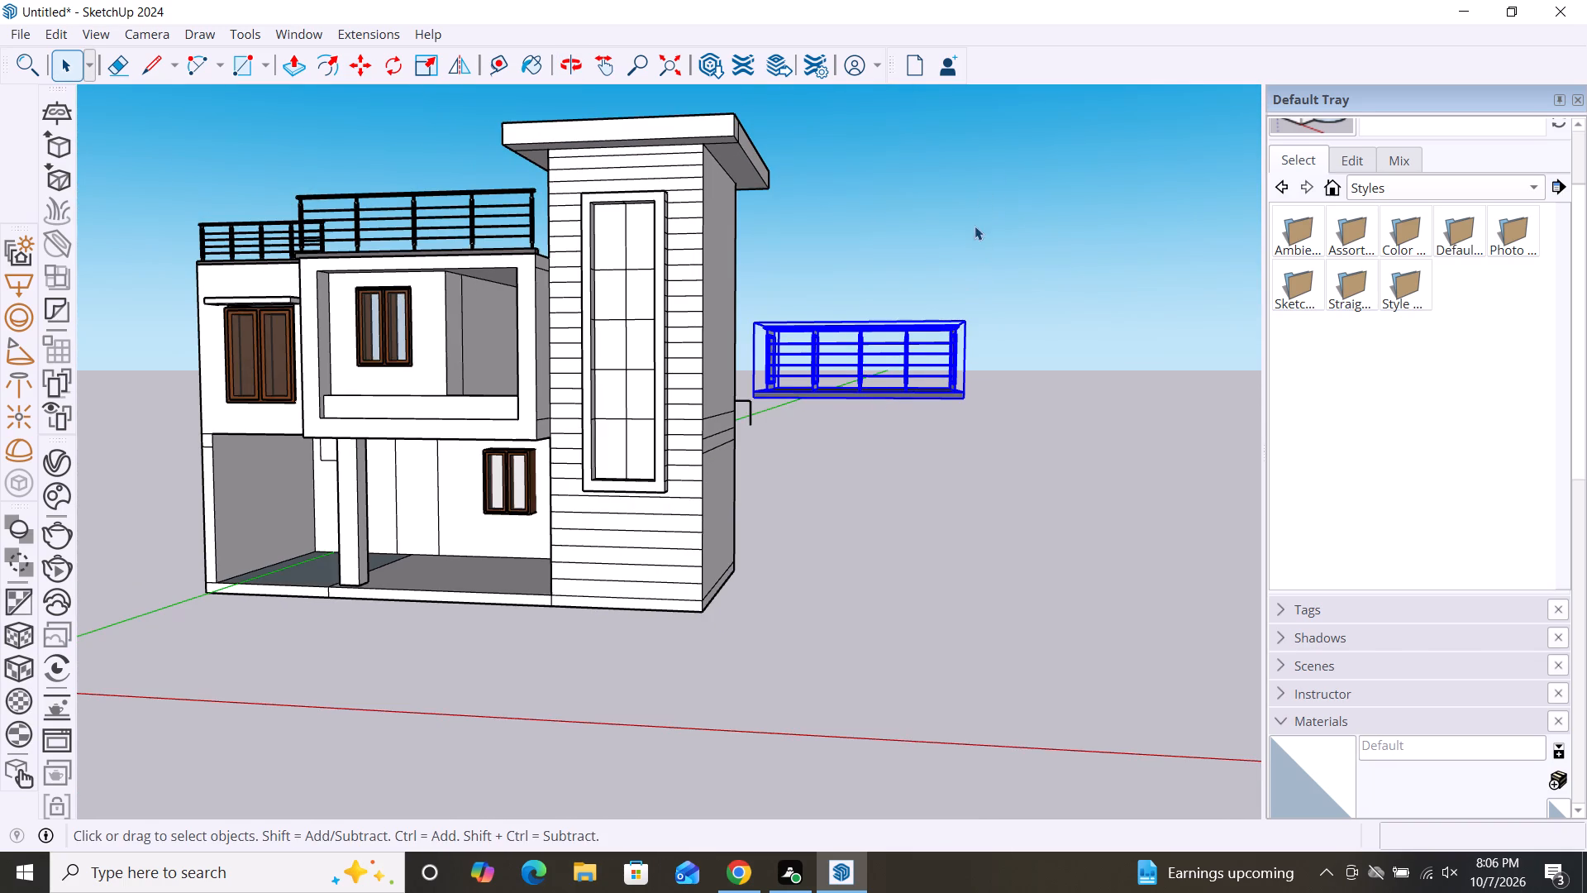
pyautogui.rightClick(975, 226)
pyautogui.click(896, 356)
pyautogui.click(880, 384)
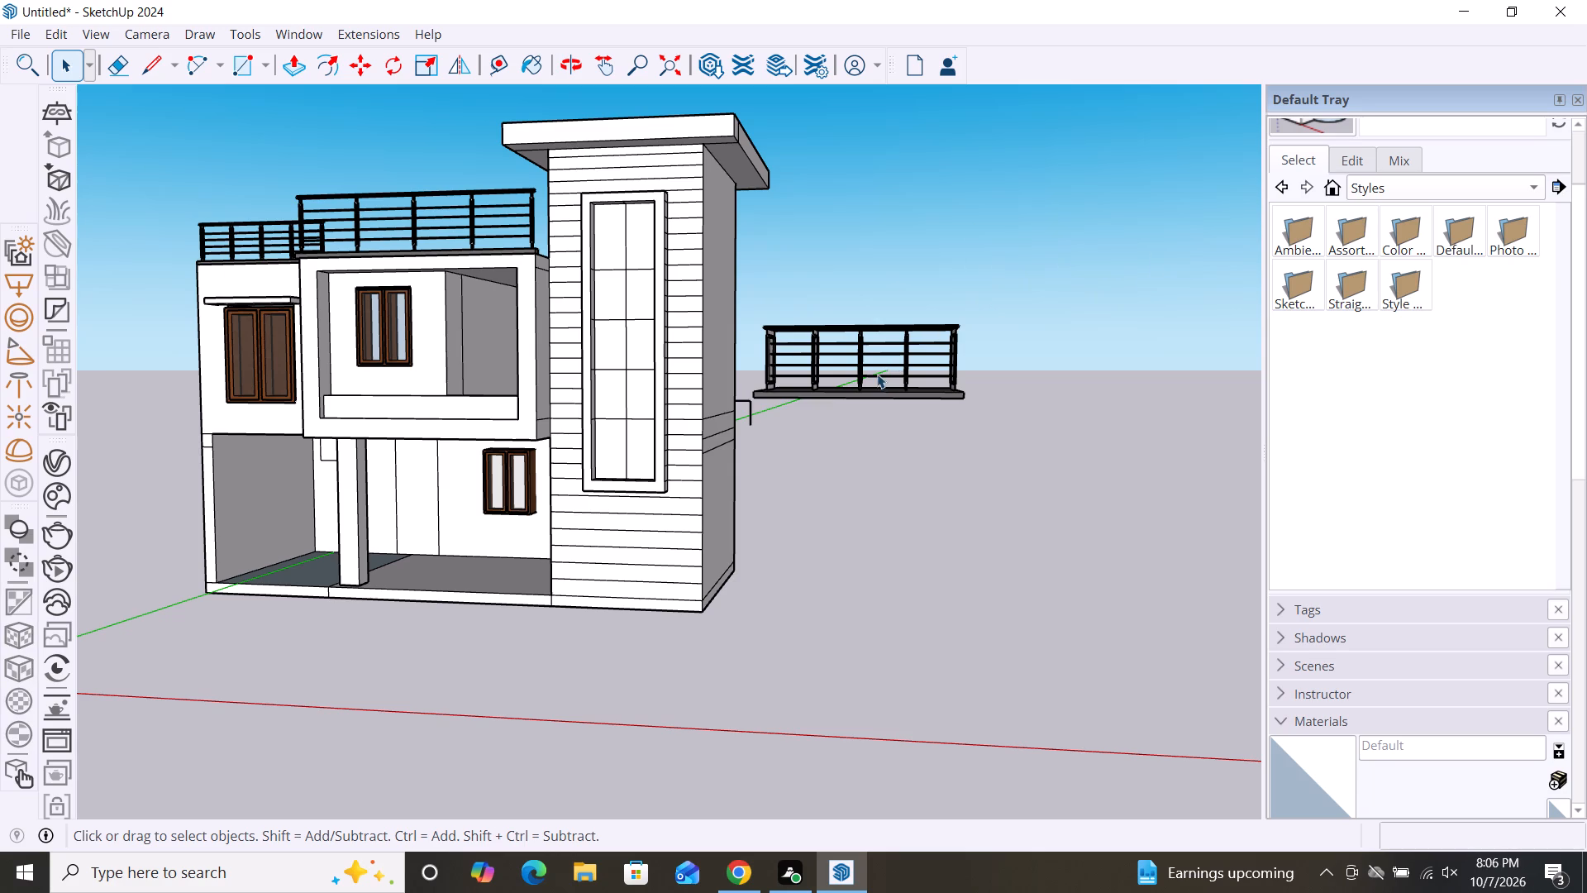
pyautogui.click(870, 361)
pyautogui.scroll(-3, 626, 443)
pyautogui.moveTo(508, 421); pyautogui.dragTo(657, 482, button='middle')
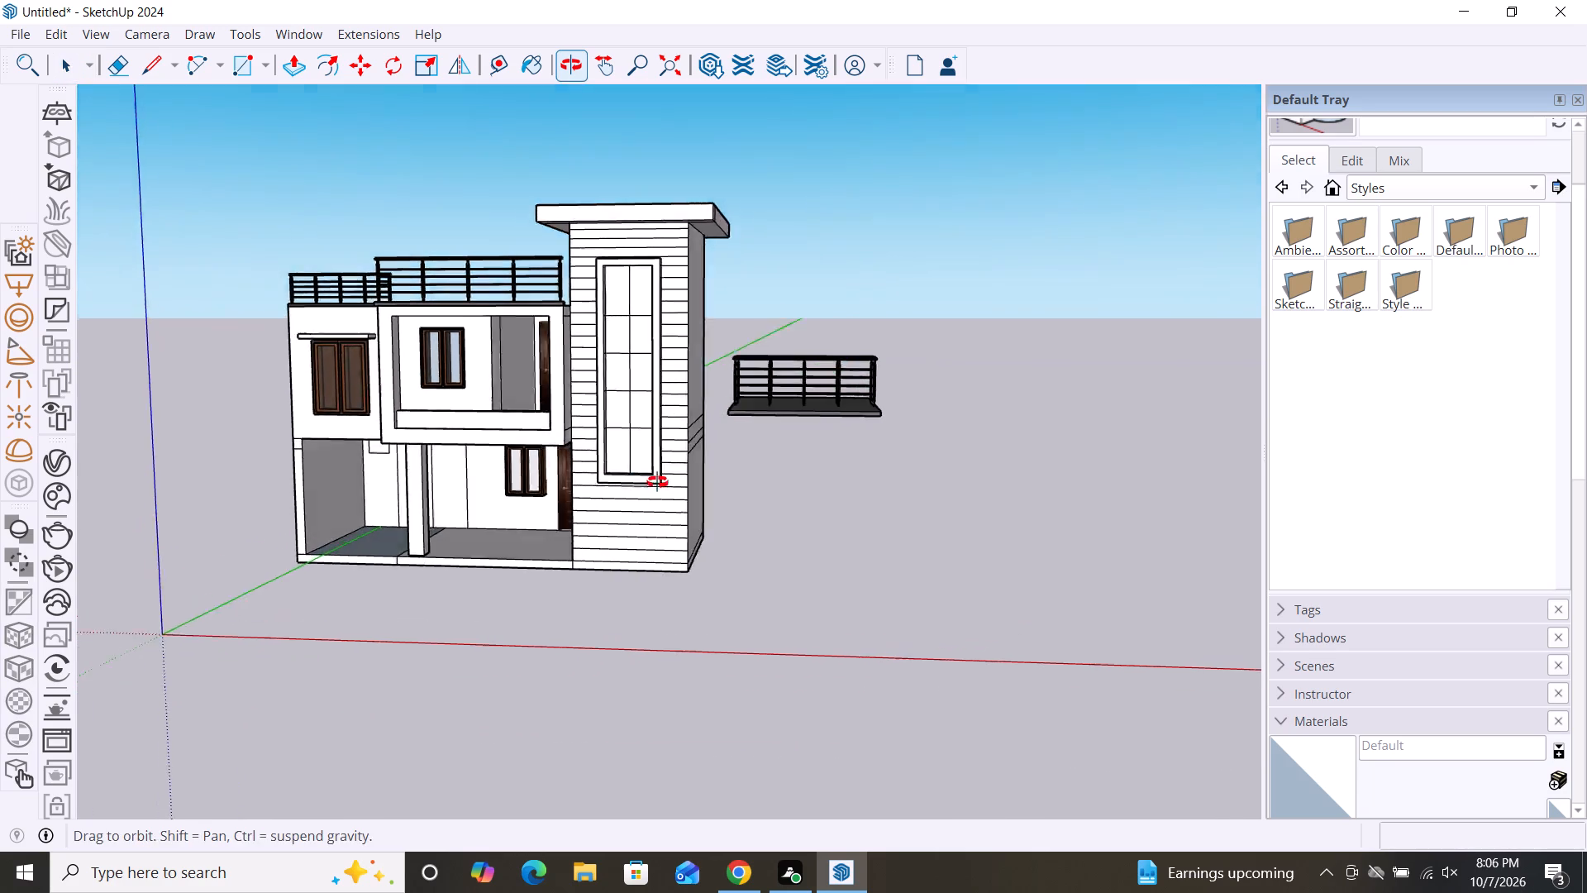
pyautogui.moveTo(657, 482); pyautogui.dragTo(689, 489, button='middle')
pyautogui.click(803, 407)
pyautogui.rightClick(834, 367)
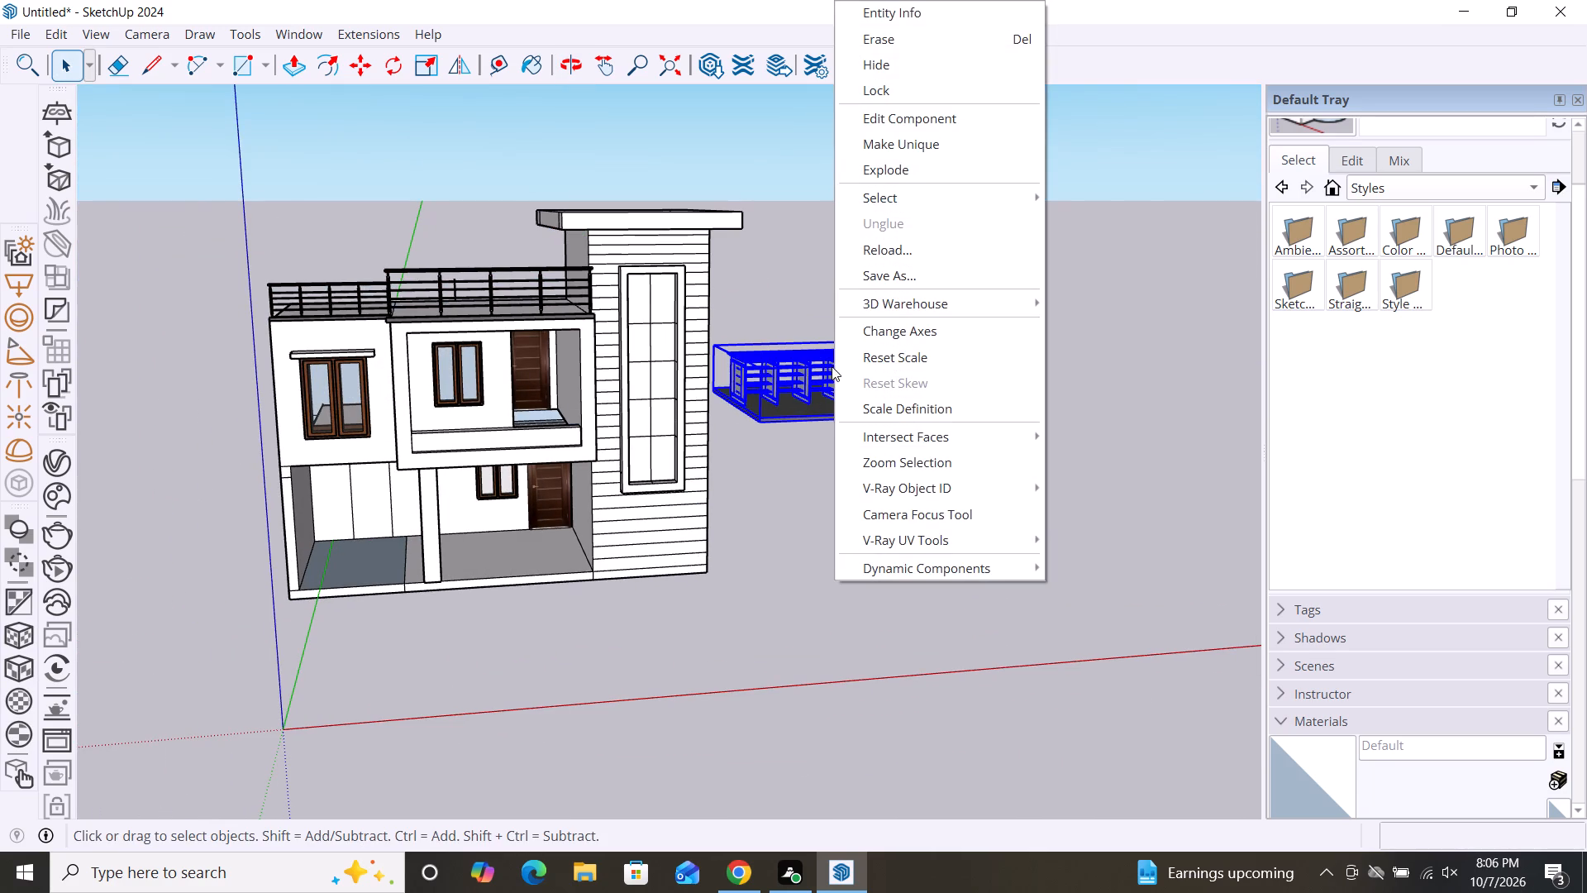
pyautogui.click(889, 168)
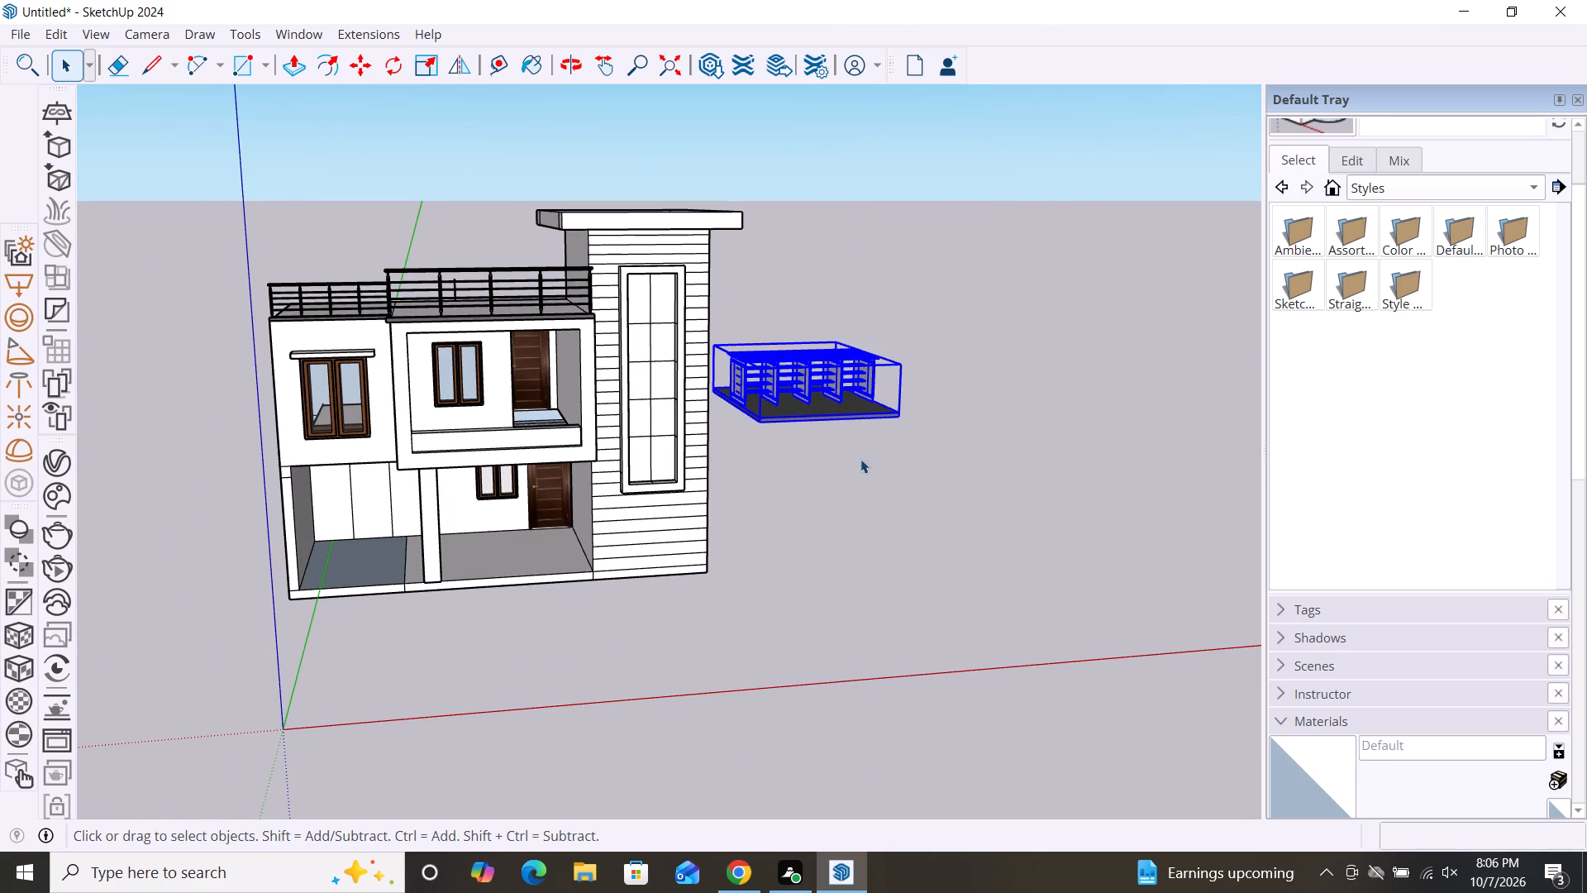
pyautogui.click(861, 460)
# Explode the remaining nested railing component into separate parts, and clear the selection.
pyautogui.click(841, 416)
pyautogui.scroll(4, 881, 408)
pyautogui.moveTo(979, 476); pyautogui.dragTo(739, 493, button='middle')
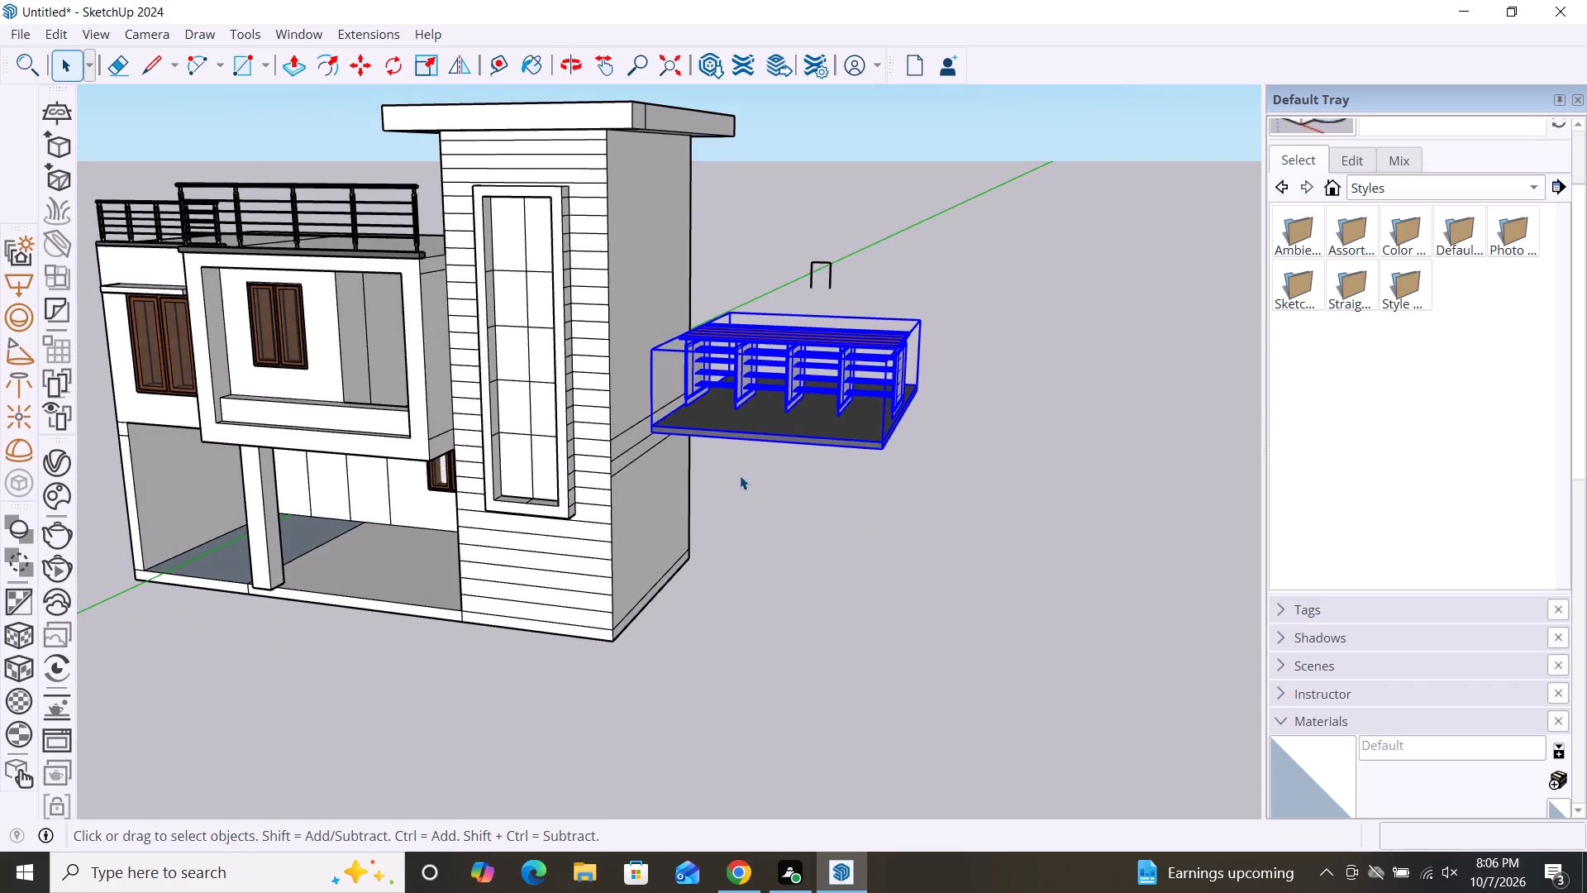
pyautogui.moveTo(741, 475); pyautogui.dragTo(797, 489, button='middle')
pyautogui.click(859, 508)
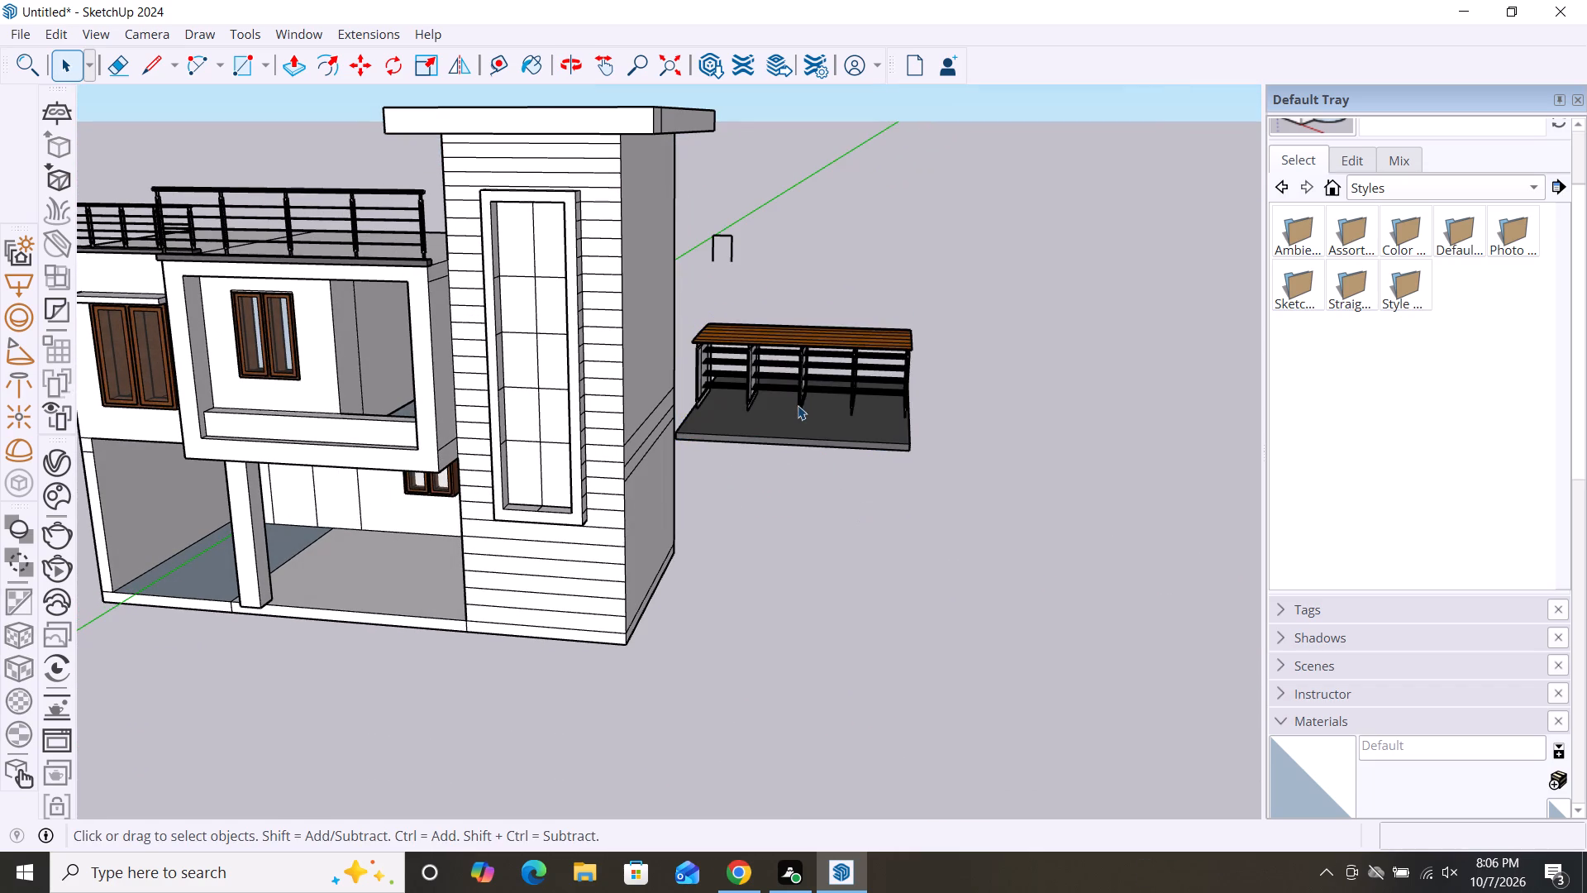
pyautogui.click(796, 405)
pyautogui.rightClick(799, 337)
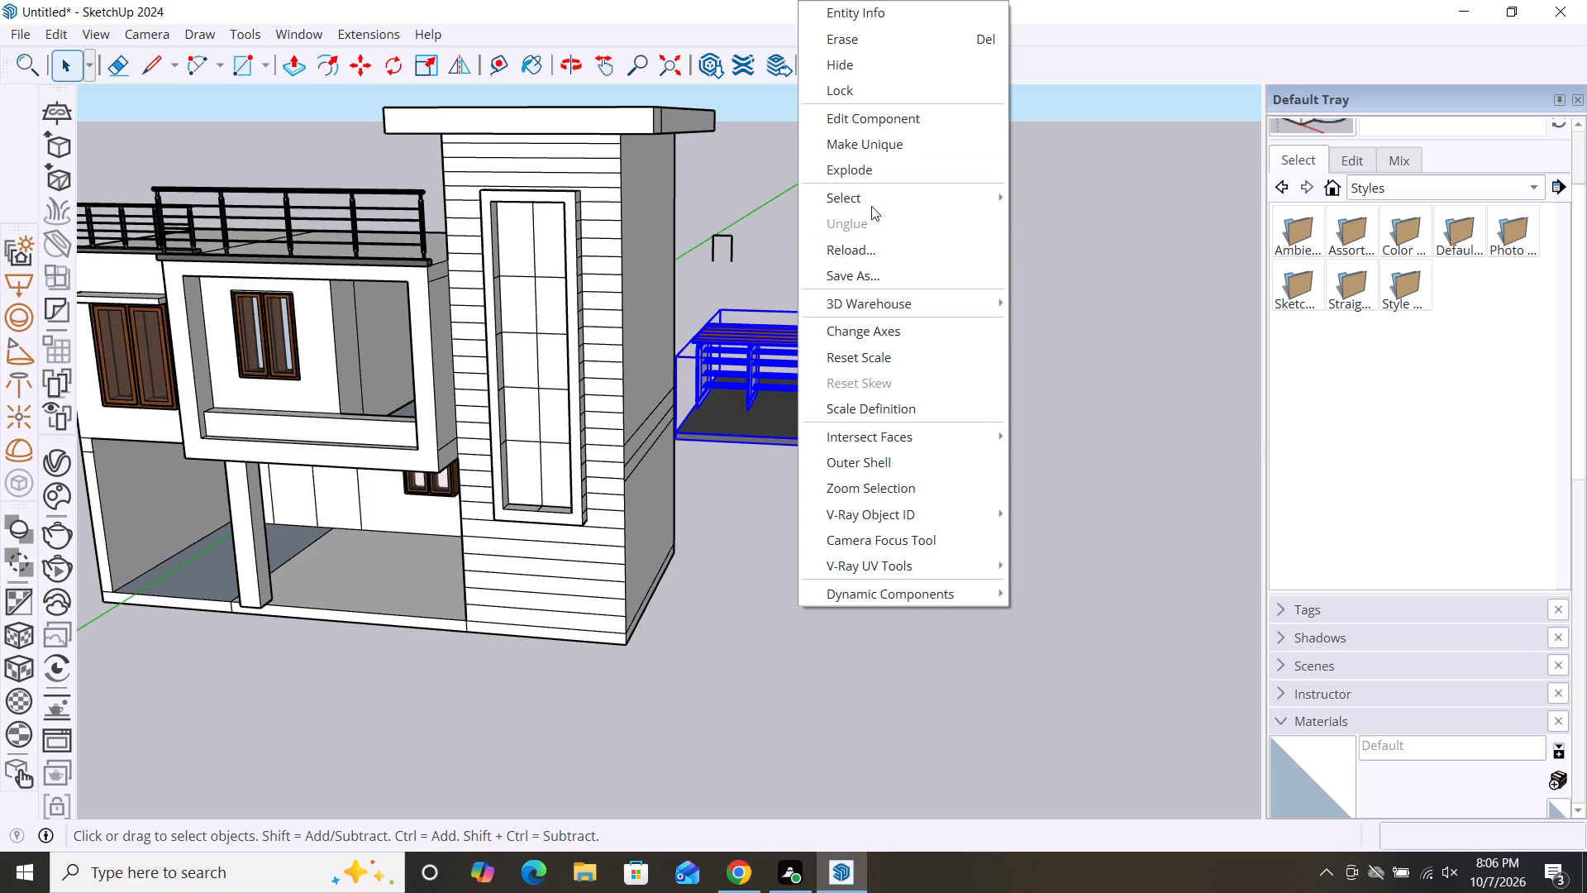
pyautogui.click(871, 171)
pyautogui.click(956, 398)
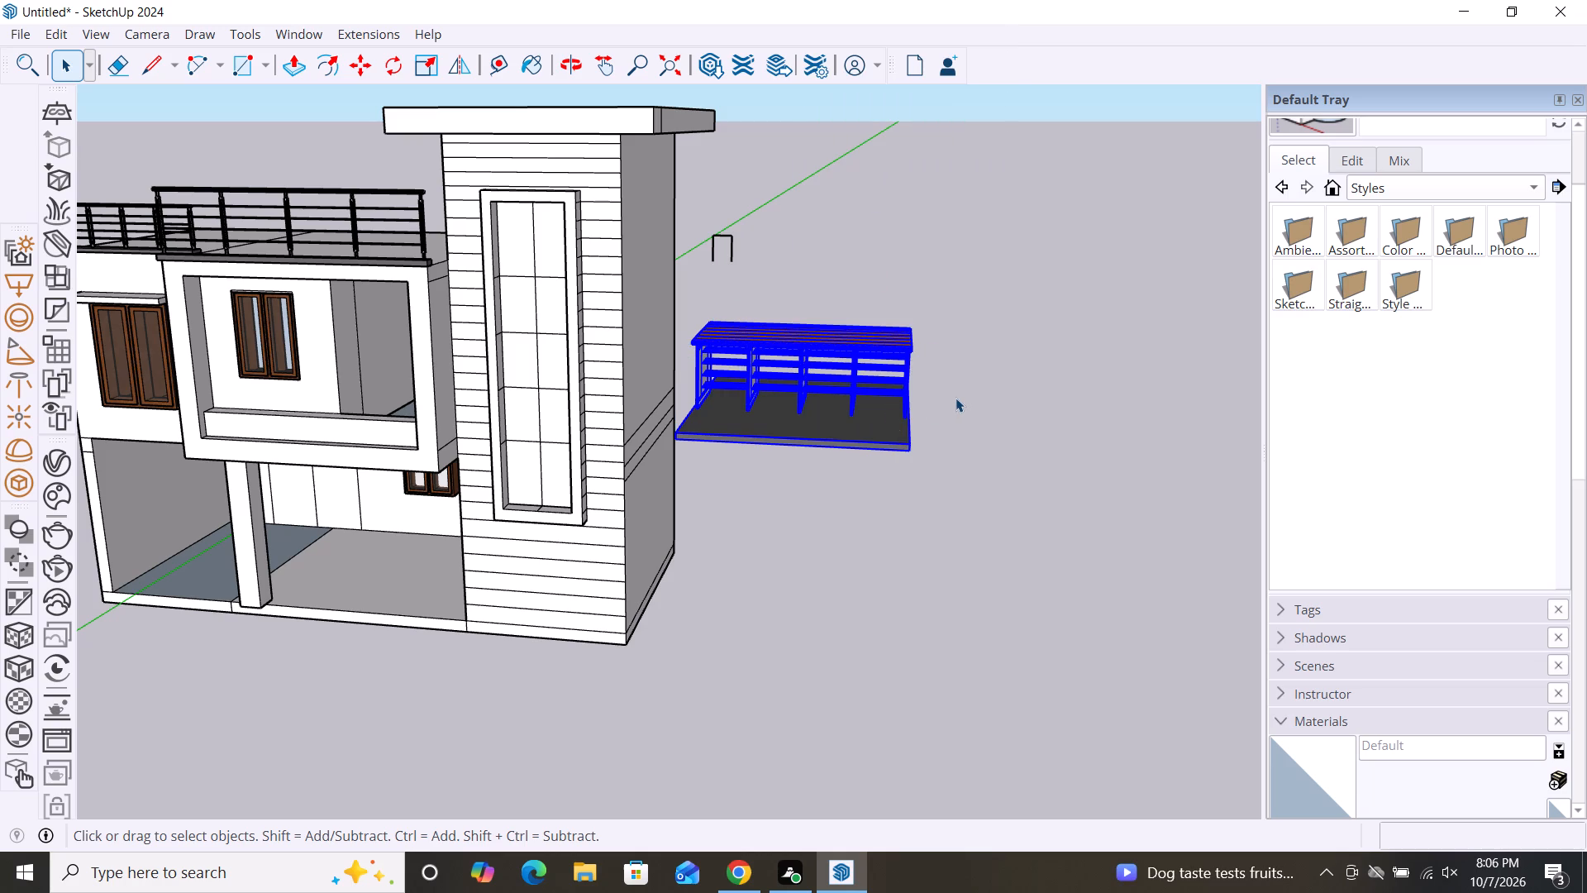
# Delete the dark base slab beneath the exploded railing.
pyautogui.click(851, 439)
pyautogui.scroll(3, 823, 427)
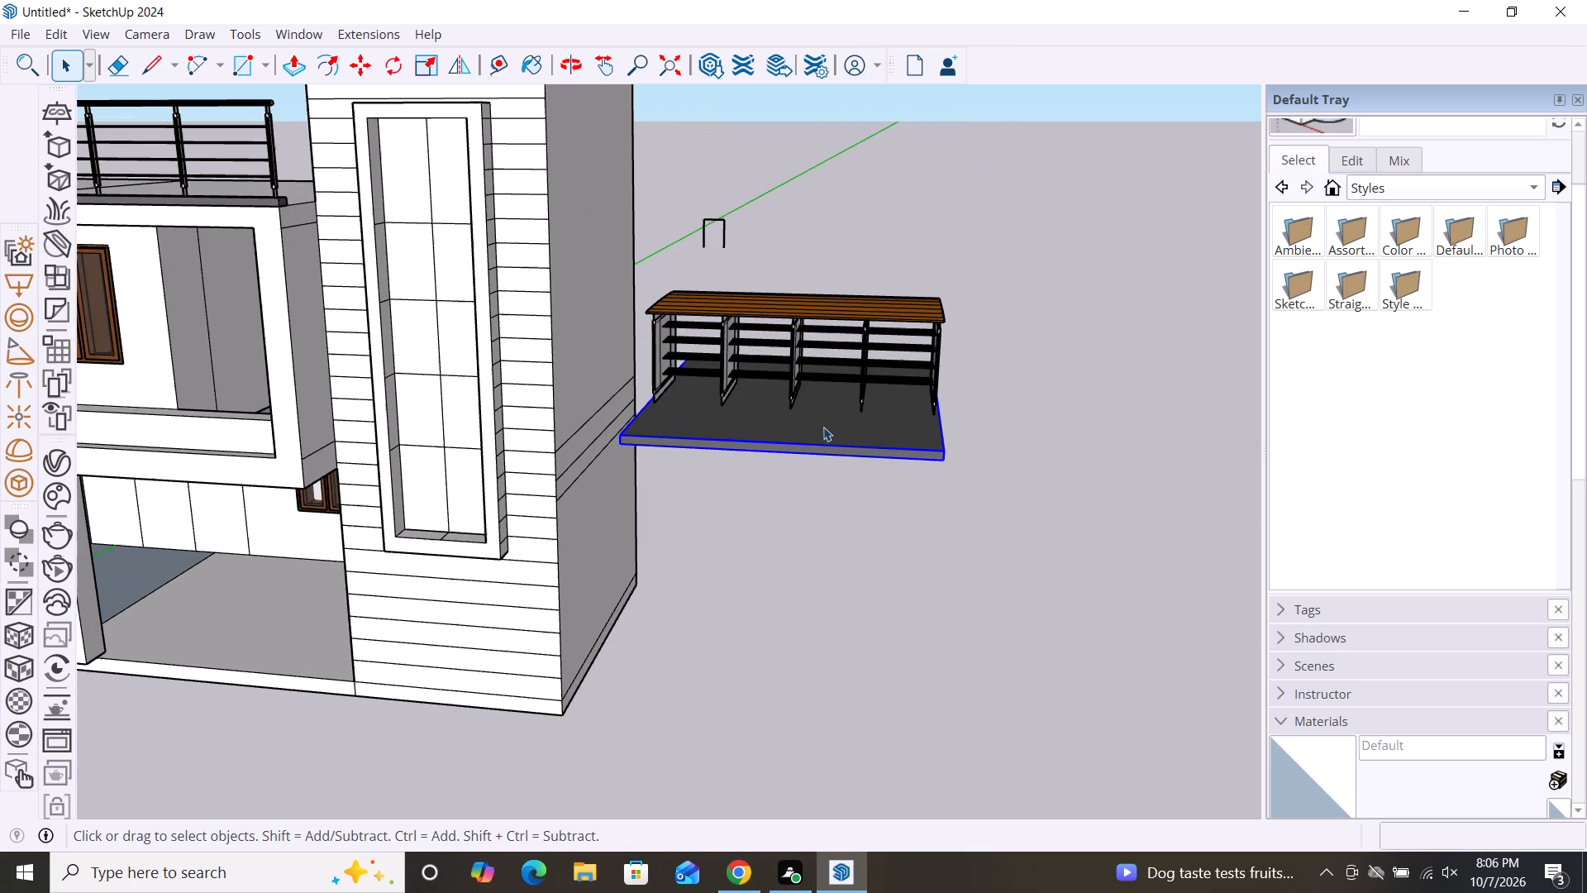
pyautogui.press('Delete')
# Select all the remaining railing parts and move them about 18' 1" back onto the upper balcony's parapet, at the tower end.
pyautogui.scroll(-2, 965, 362)
pyautogui.click(944, 372)
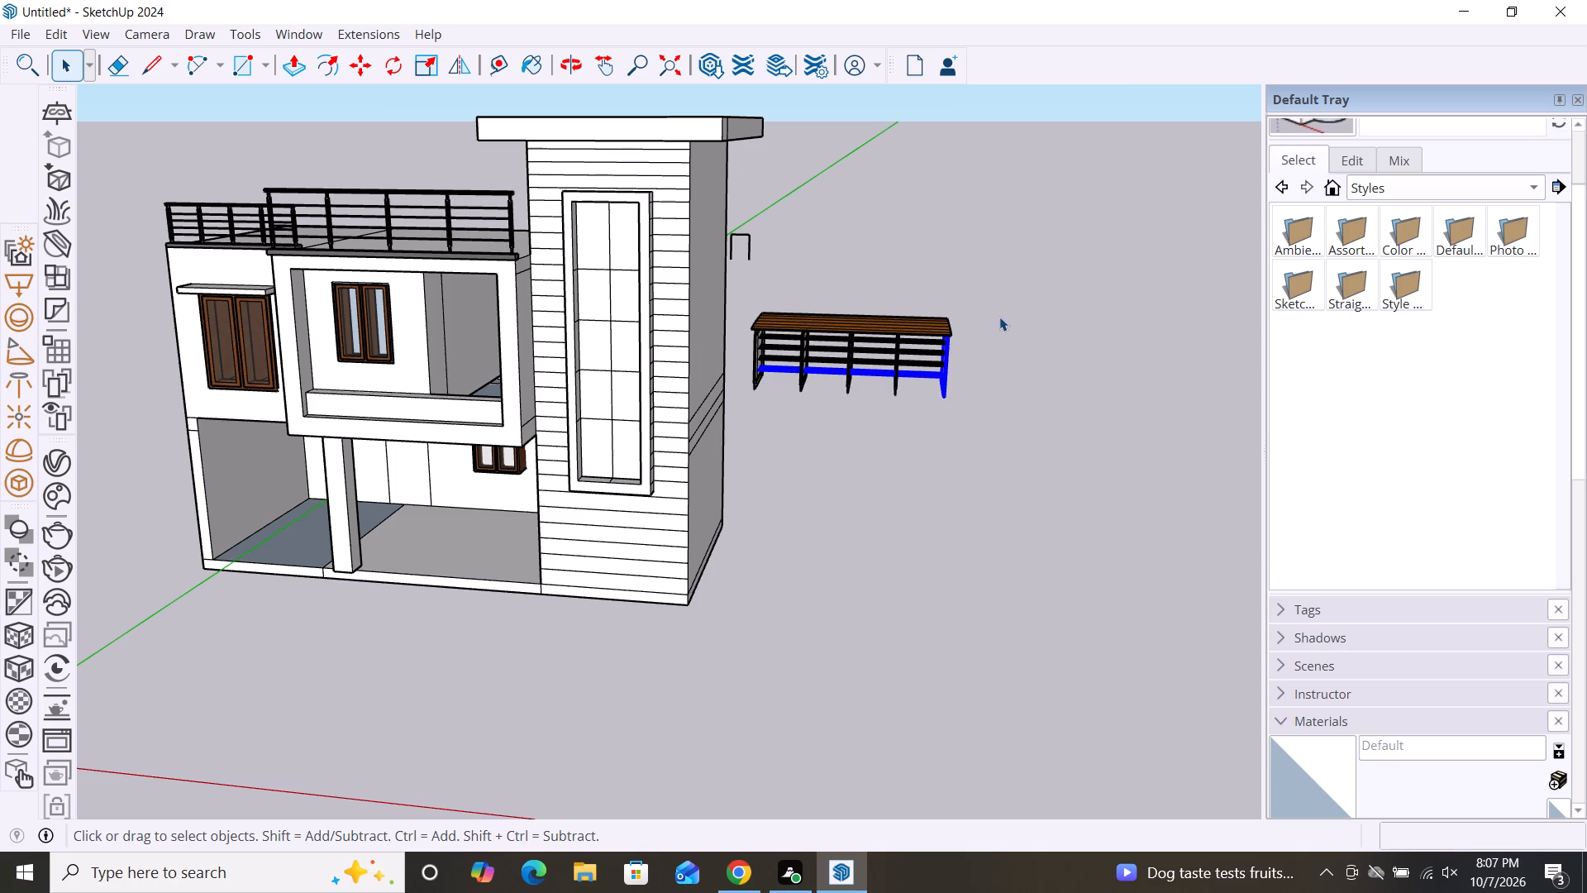
pyautogui.click(991, 326)
pyautogui.moveTo(980, 327); pyautogui.dragTo(776, 358)
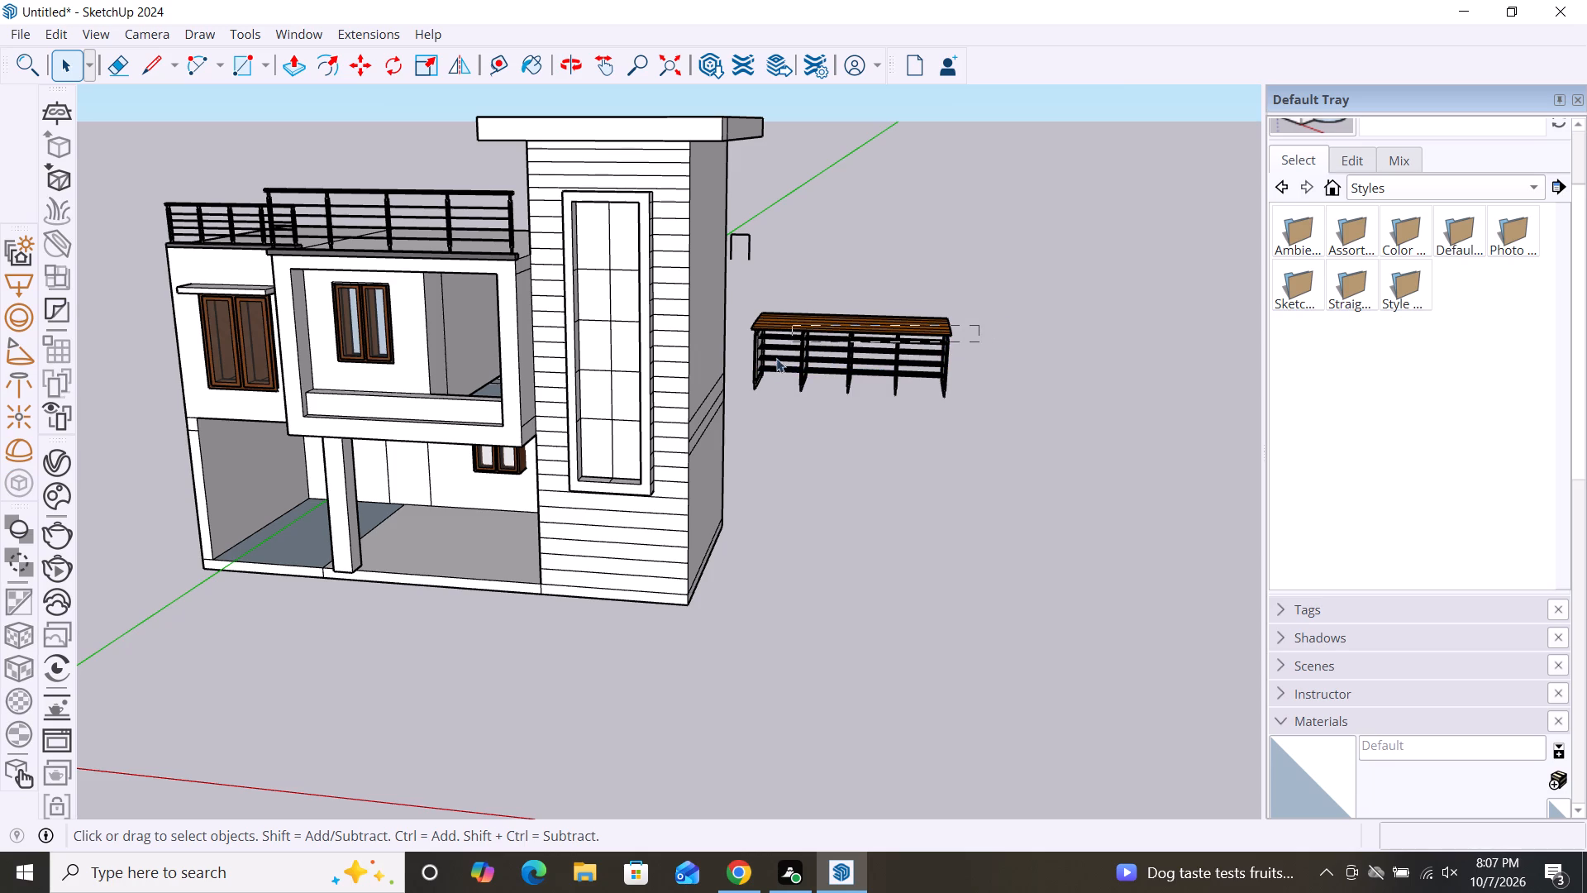
pyautogui.moveTo(776, 358); pyautogui.dragTo(743, 388)
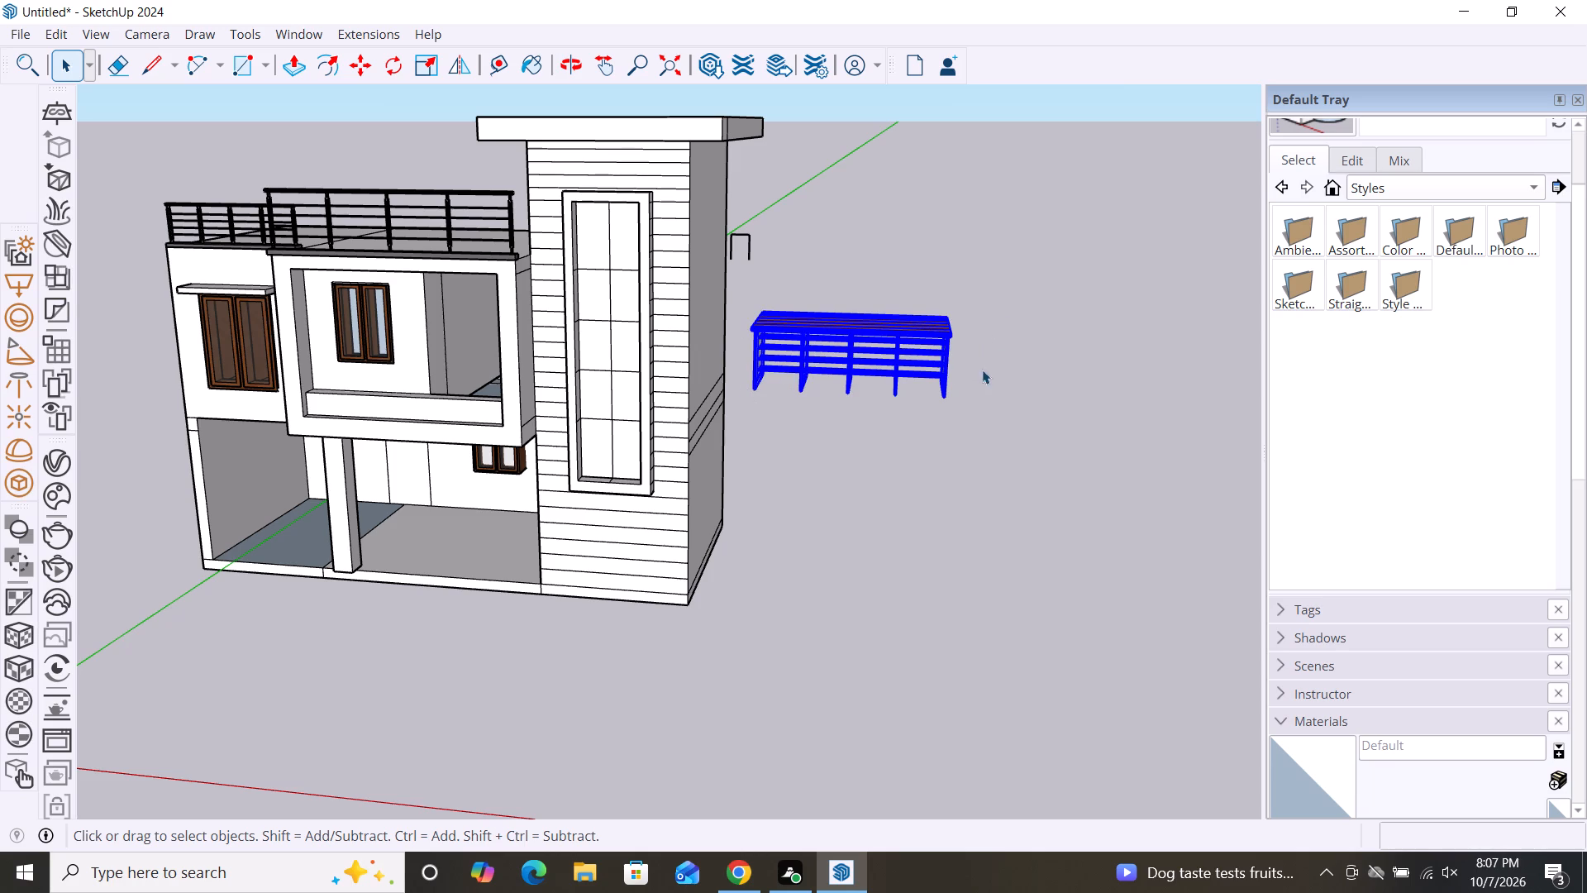
pyautogui.press('m')
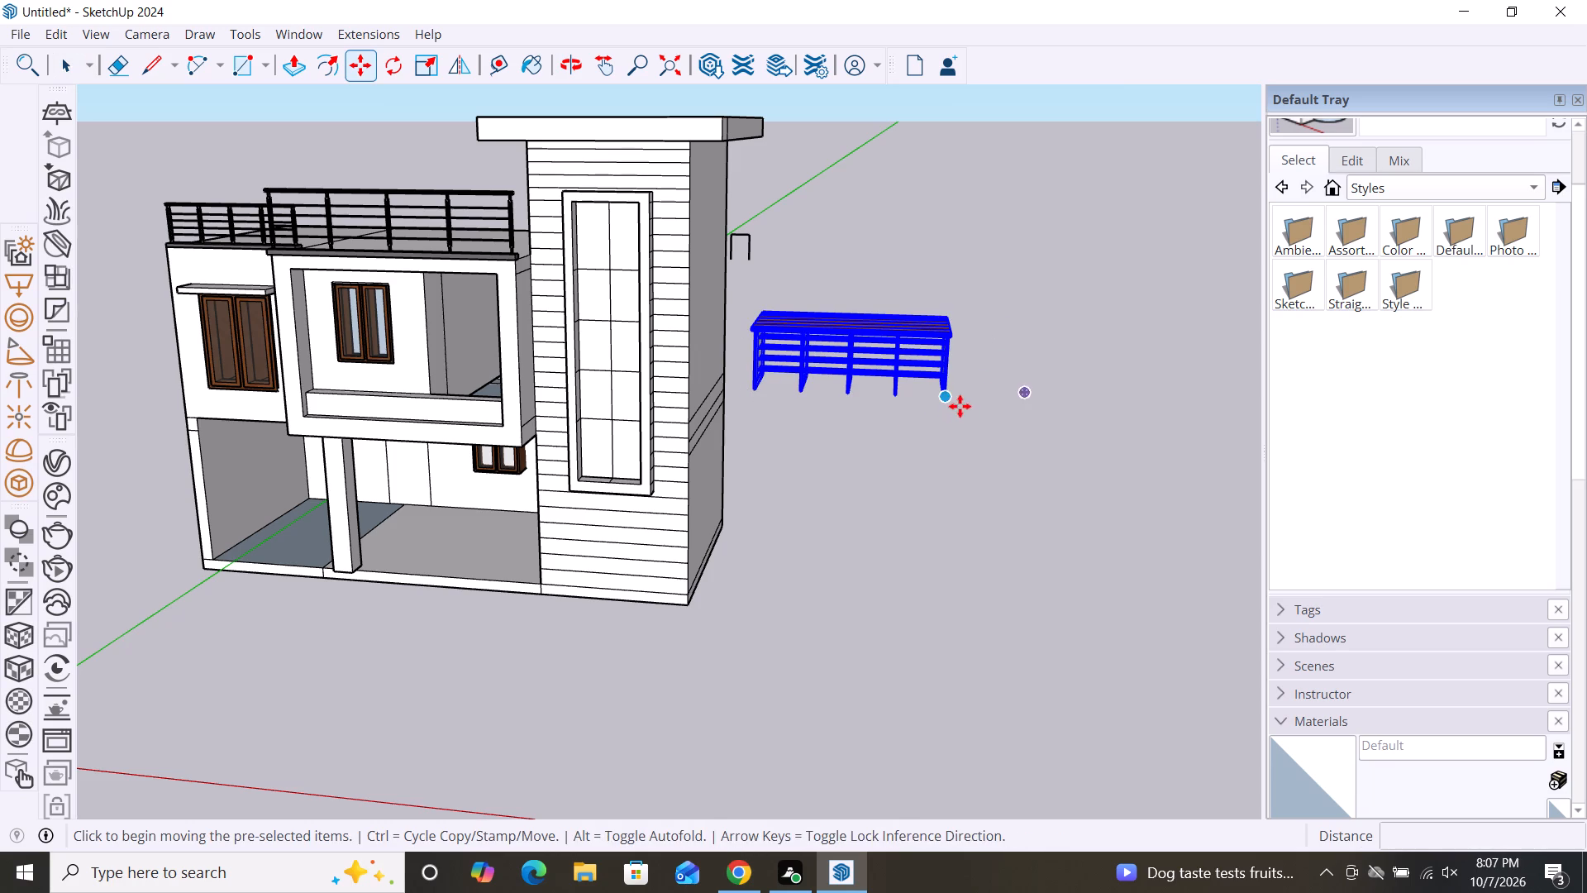
pyautogui.click(952, 394)
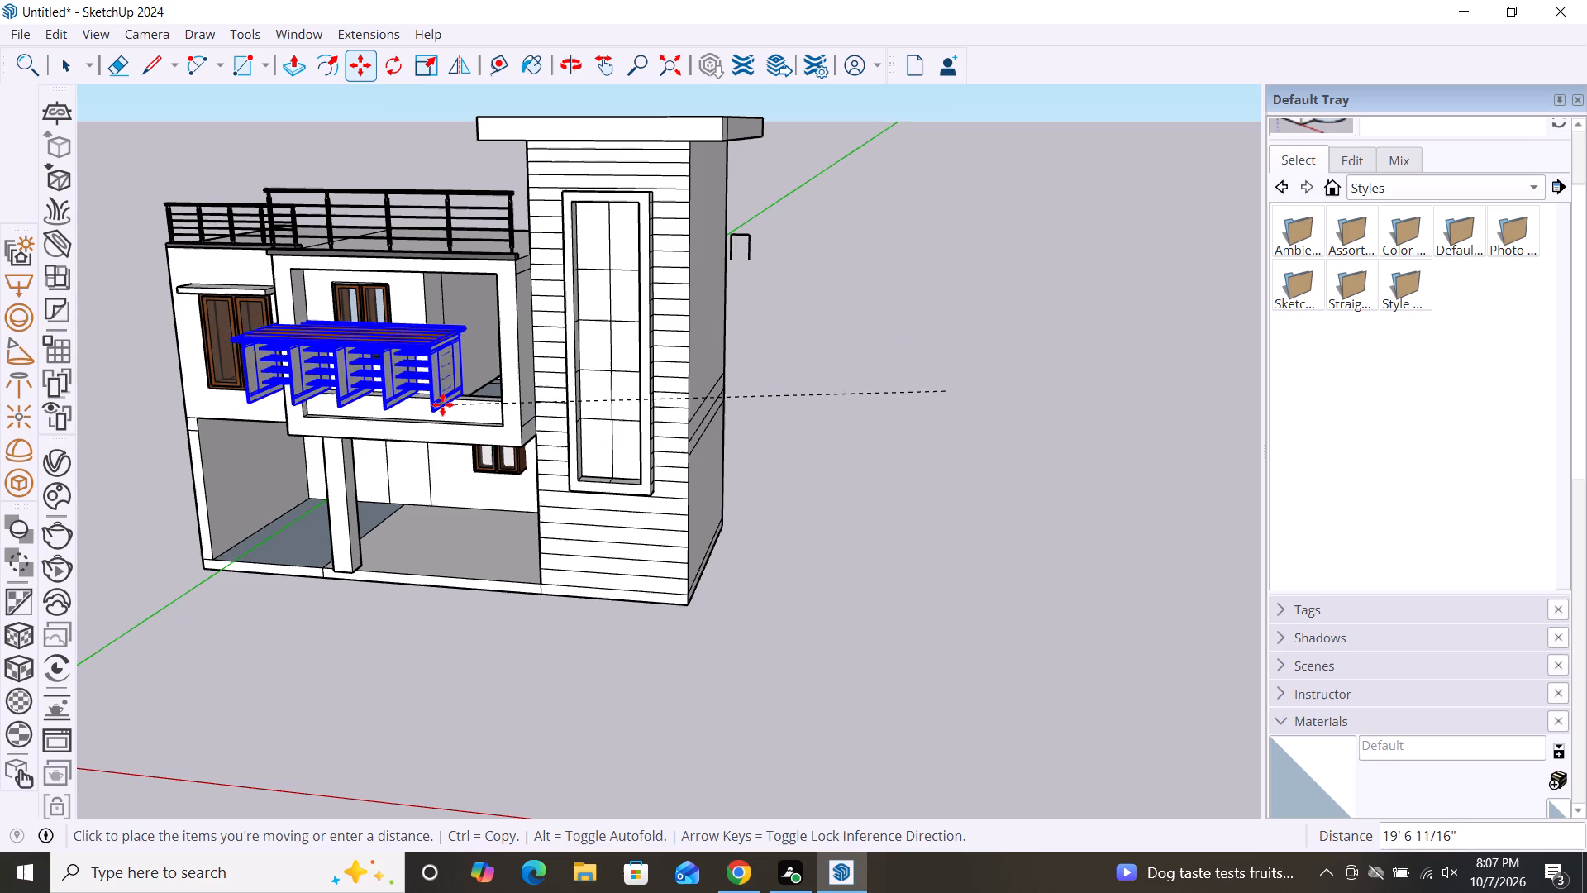
pyautogui.scroll(12, 442, 404)
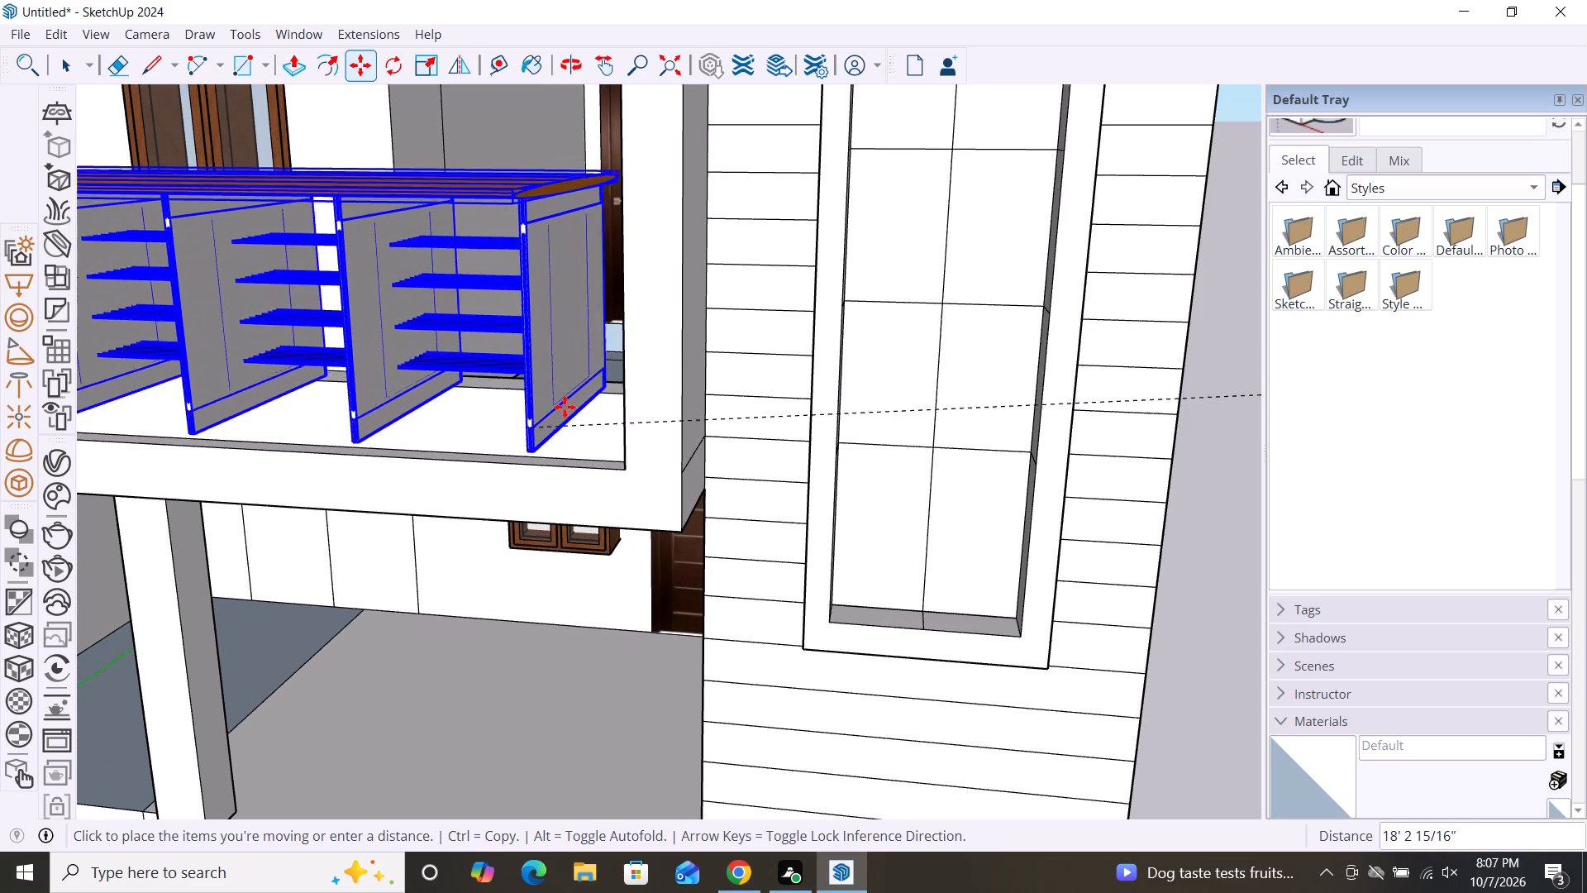
pyautogui.scroll(-2, 433, 345)
pyautogui.moveTo(453, 362); pyautogui.dragTo(605, 377, button='middle')
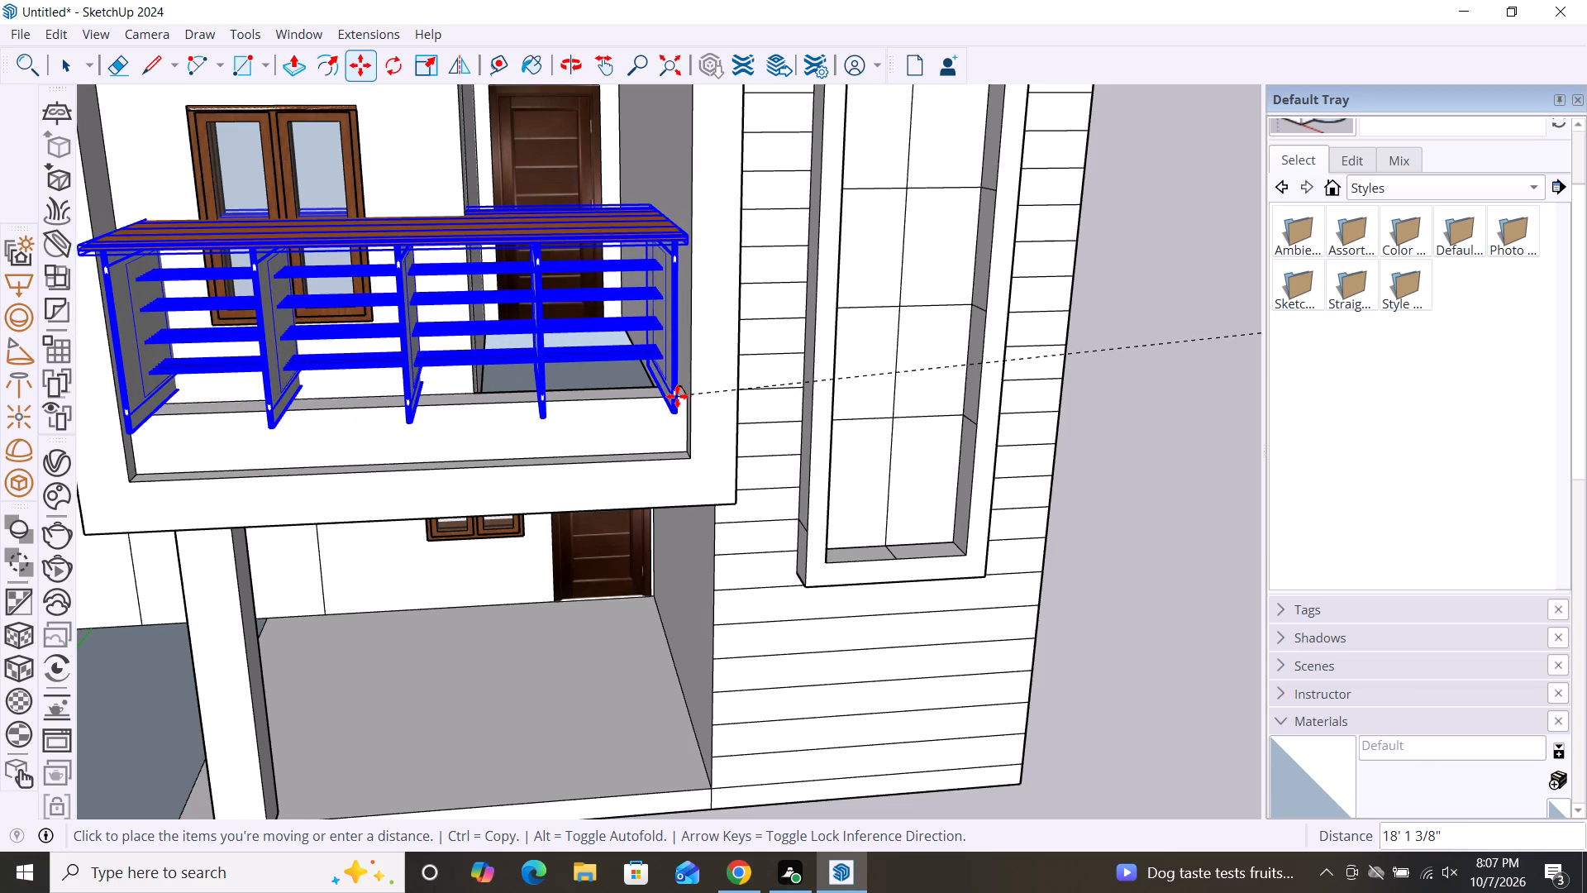
pyautogui.click(677, 396)
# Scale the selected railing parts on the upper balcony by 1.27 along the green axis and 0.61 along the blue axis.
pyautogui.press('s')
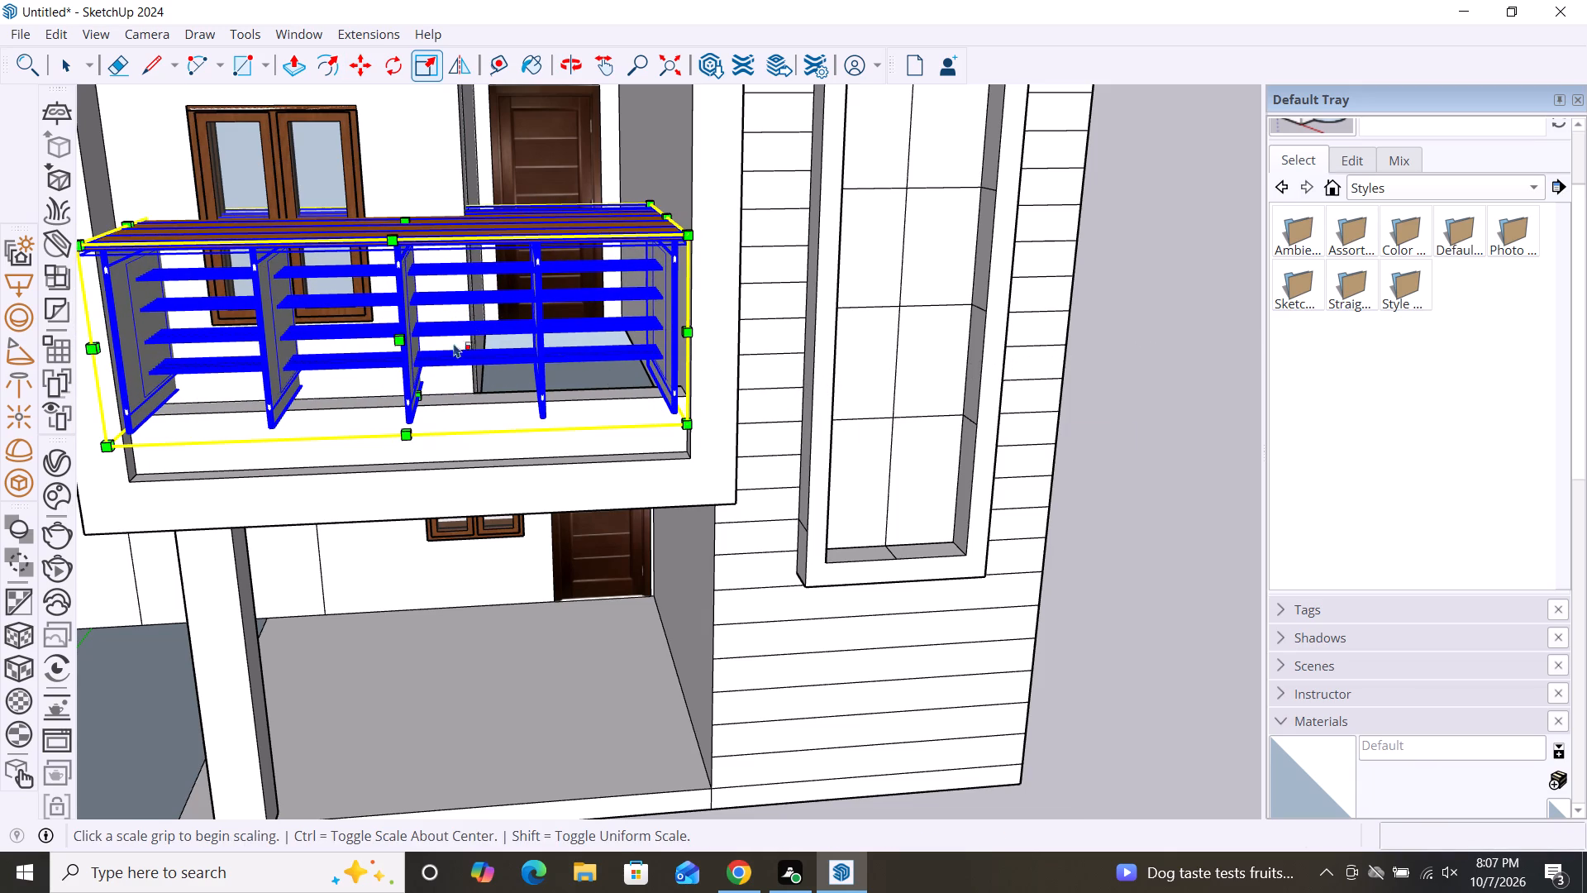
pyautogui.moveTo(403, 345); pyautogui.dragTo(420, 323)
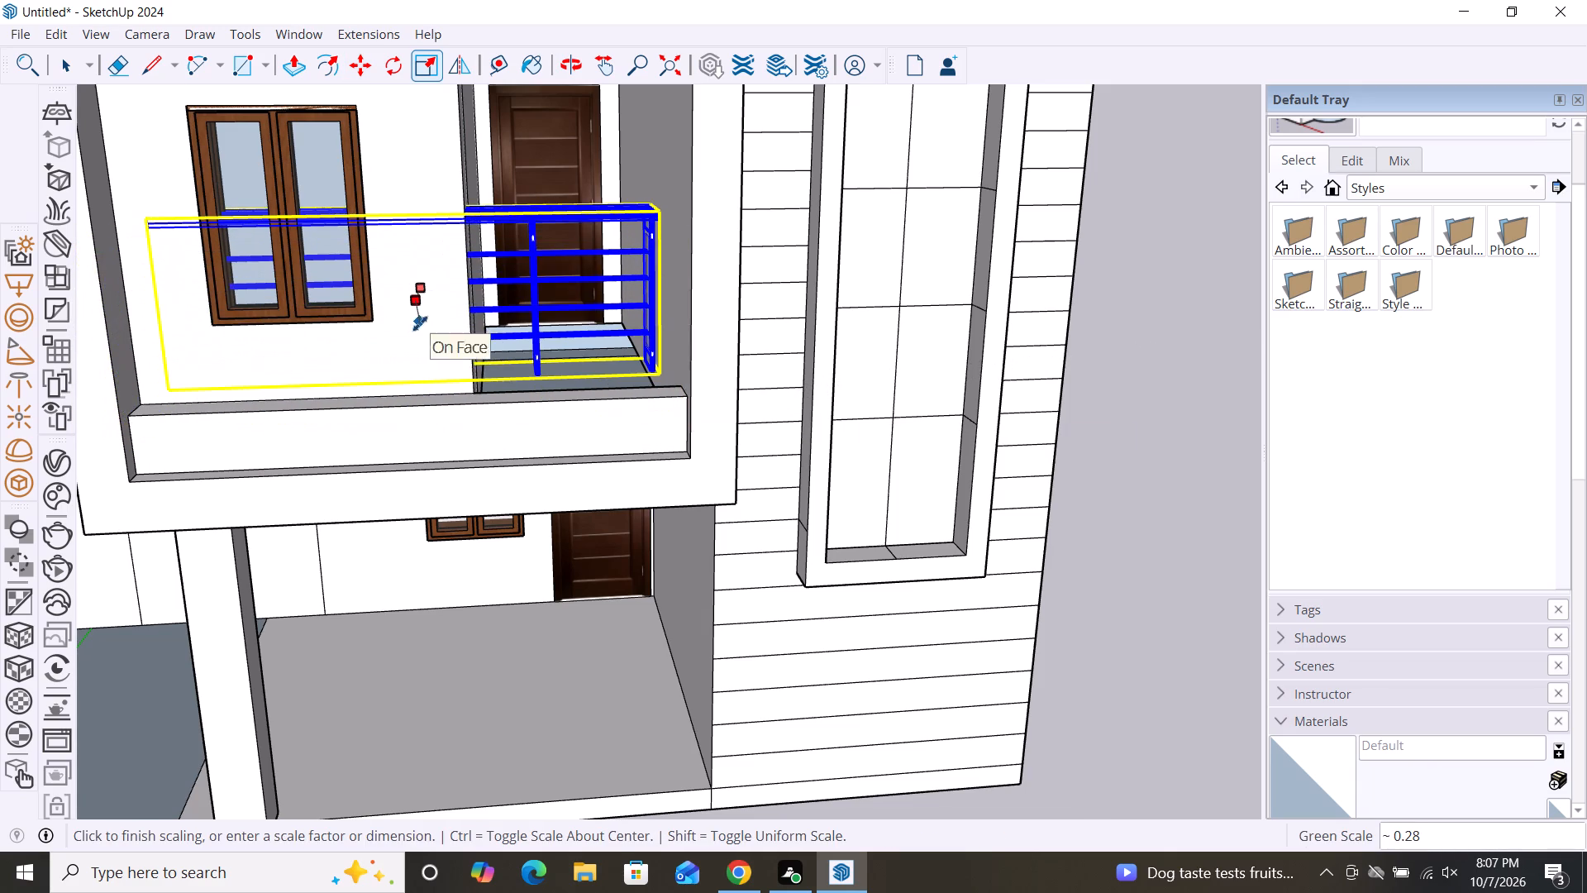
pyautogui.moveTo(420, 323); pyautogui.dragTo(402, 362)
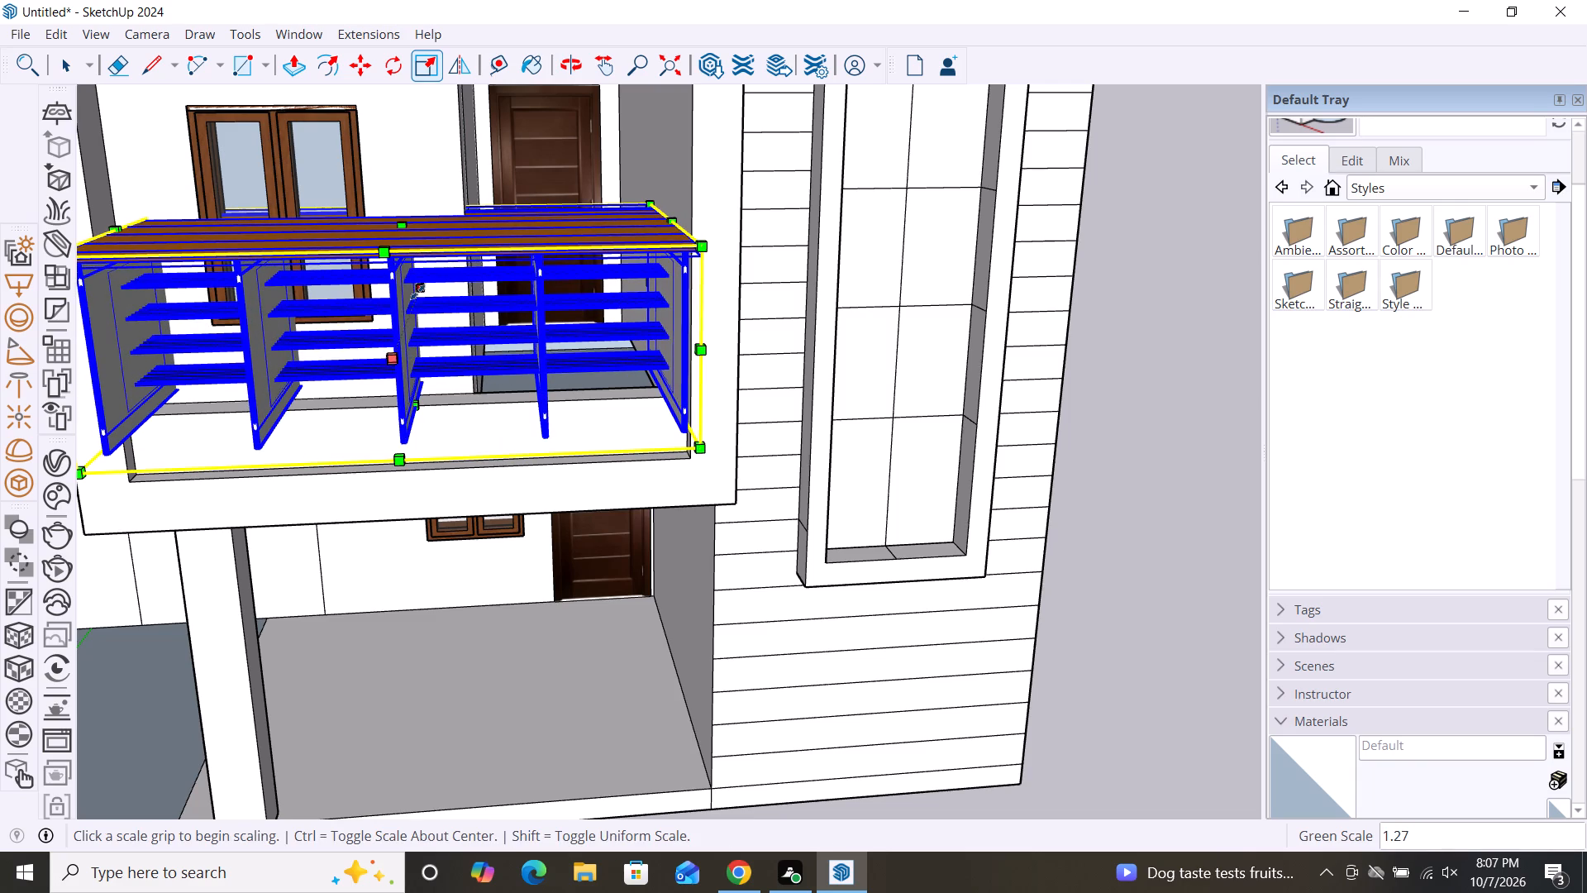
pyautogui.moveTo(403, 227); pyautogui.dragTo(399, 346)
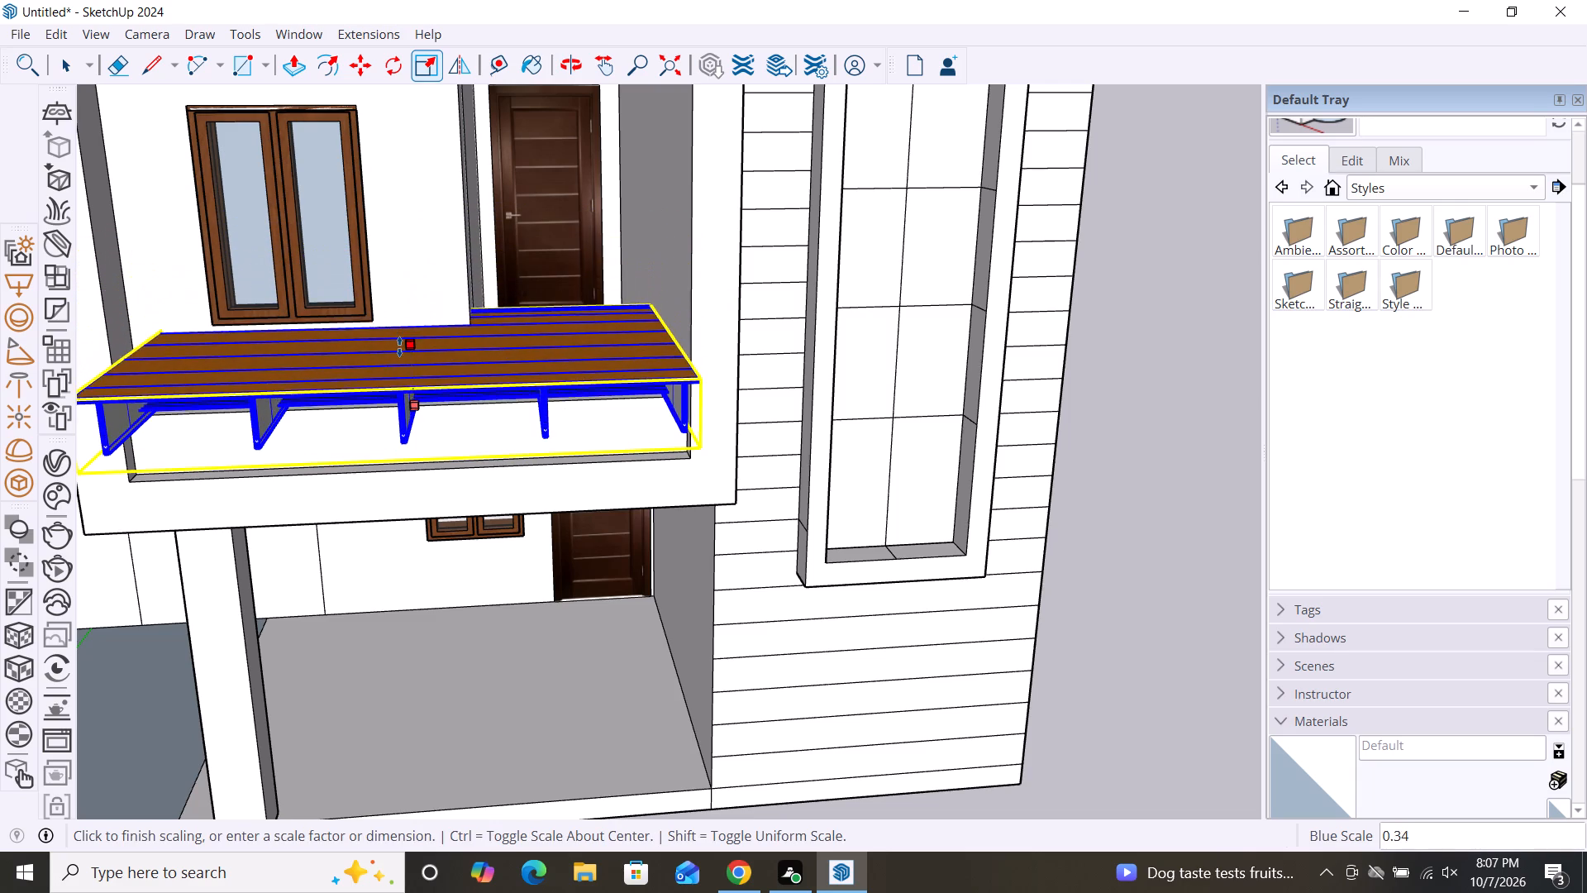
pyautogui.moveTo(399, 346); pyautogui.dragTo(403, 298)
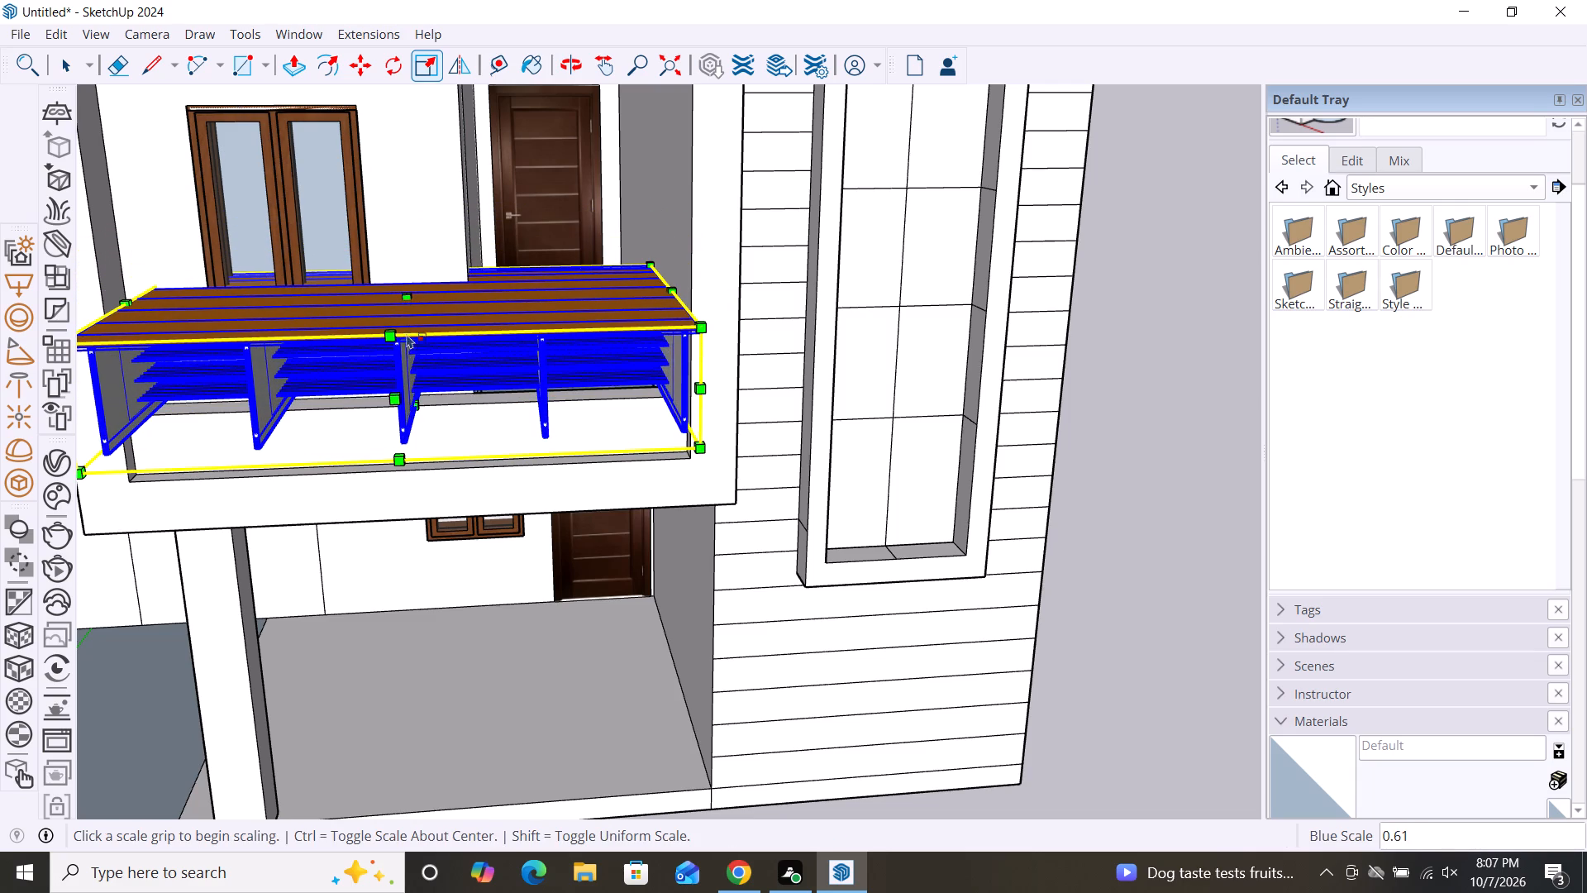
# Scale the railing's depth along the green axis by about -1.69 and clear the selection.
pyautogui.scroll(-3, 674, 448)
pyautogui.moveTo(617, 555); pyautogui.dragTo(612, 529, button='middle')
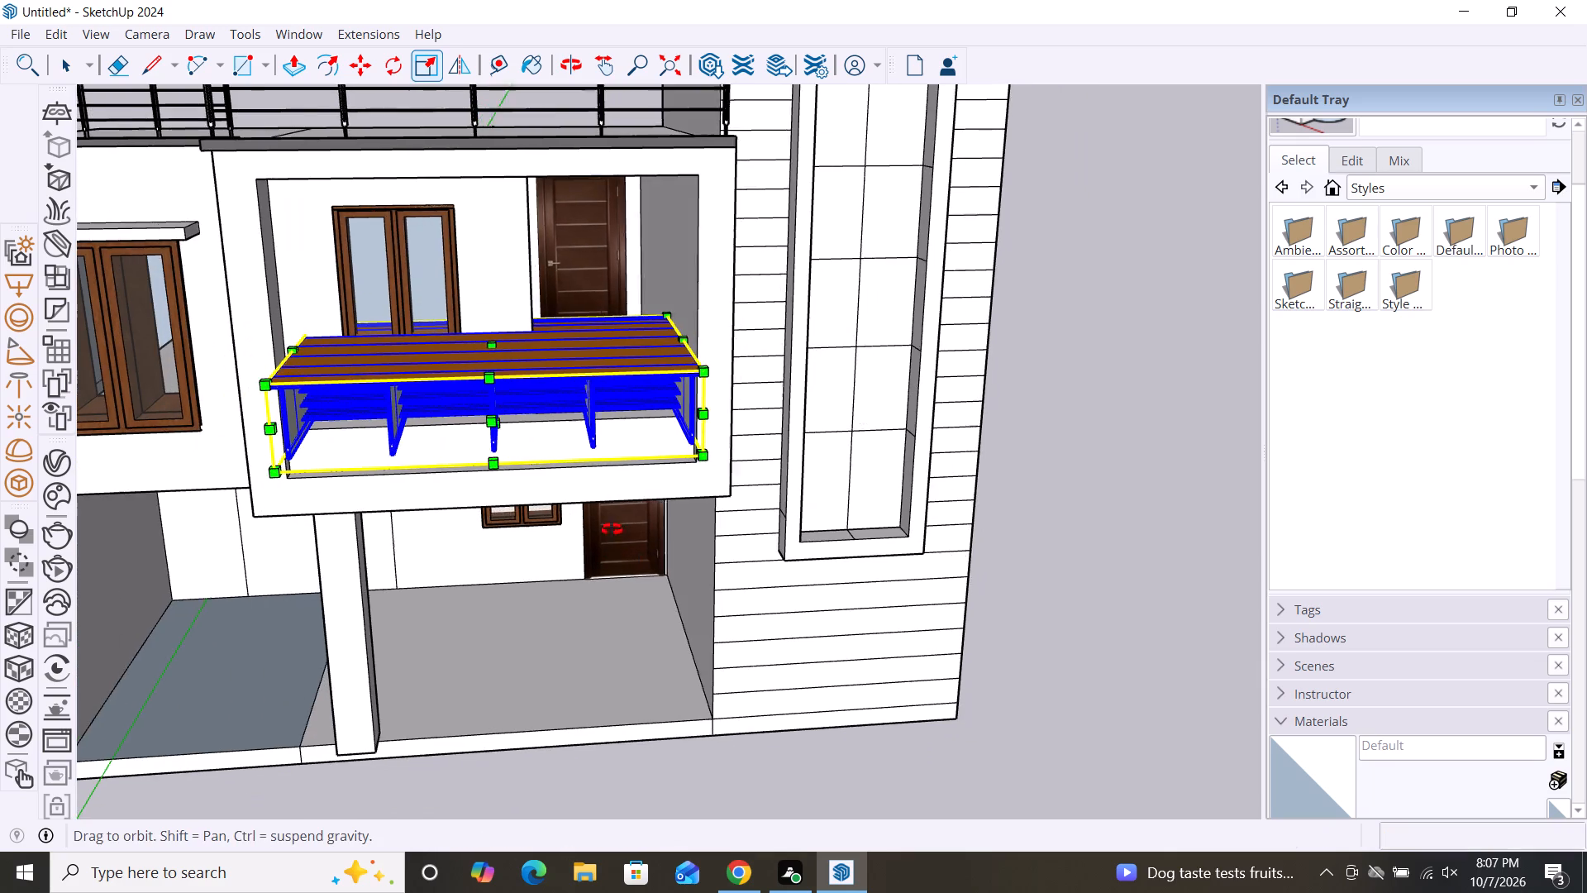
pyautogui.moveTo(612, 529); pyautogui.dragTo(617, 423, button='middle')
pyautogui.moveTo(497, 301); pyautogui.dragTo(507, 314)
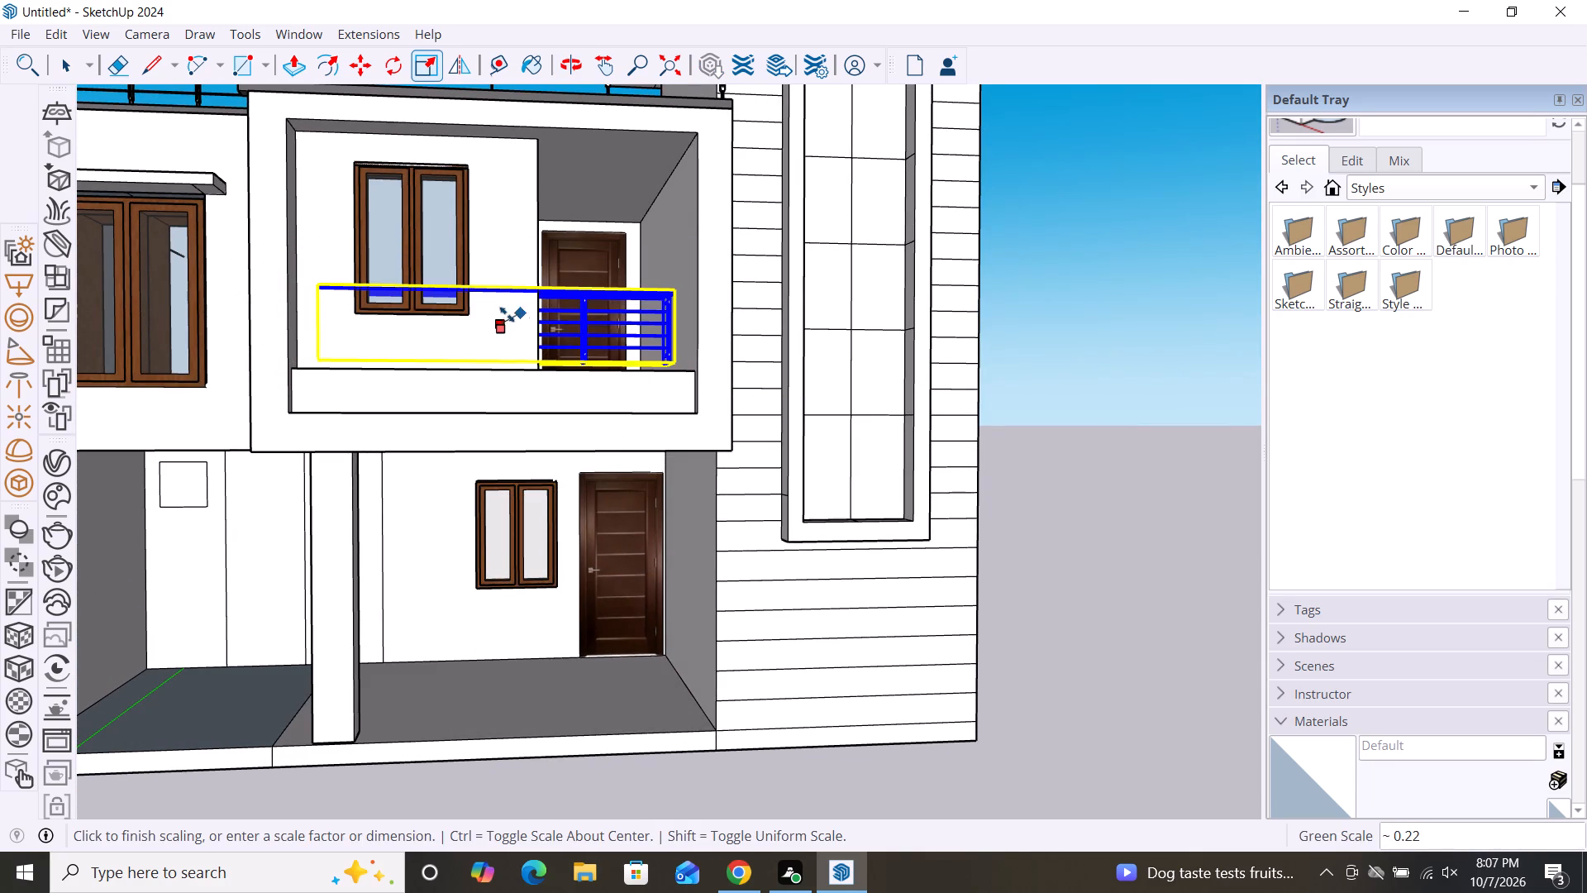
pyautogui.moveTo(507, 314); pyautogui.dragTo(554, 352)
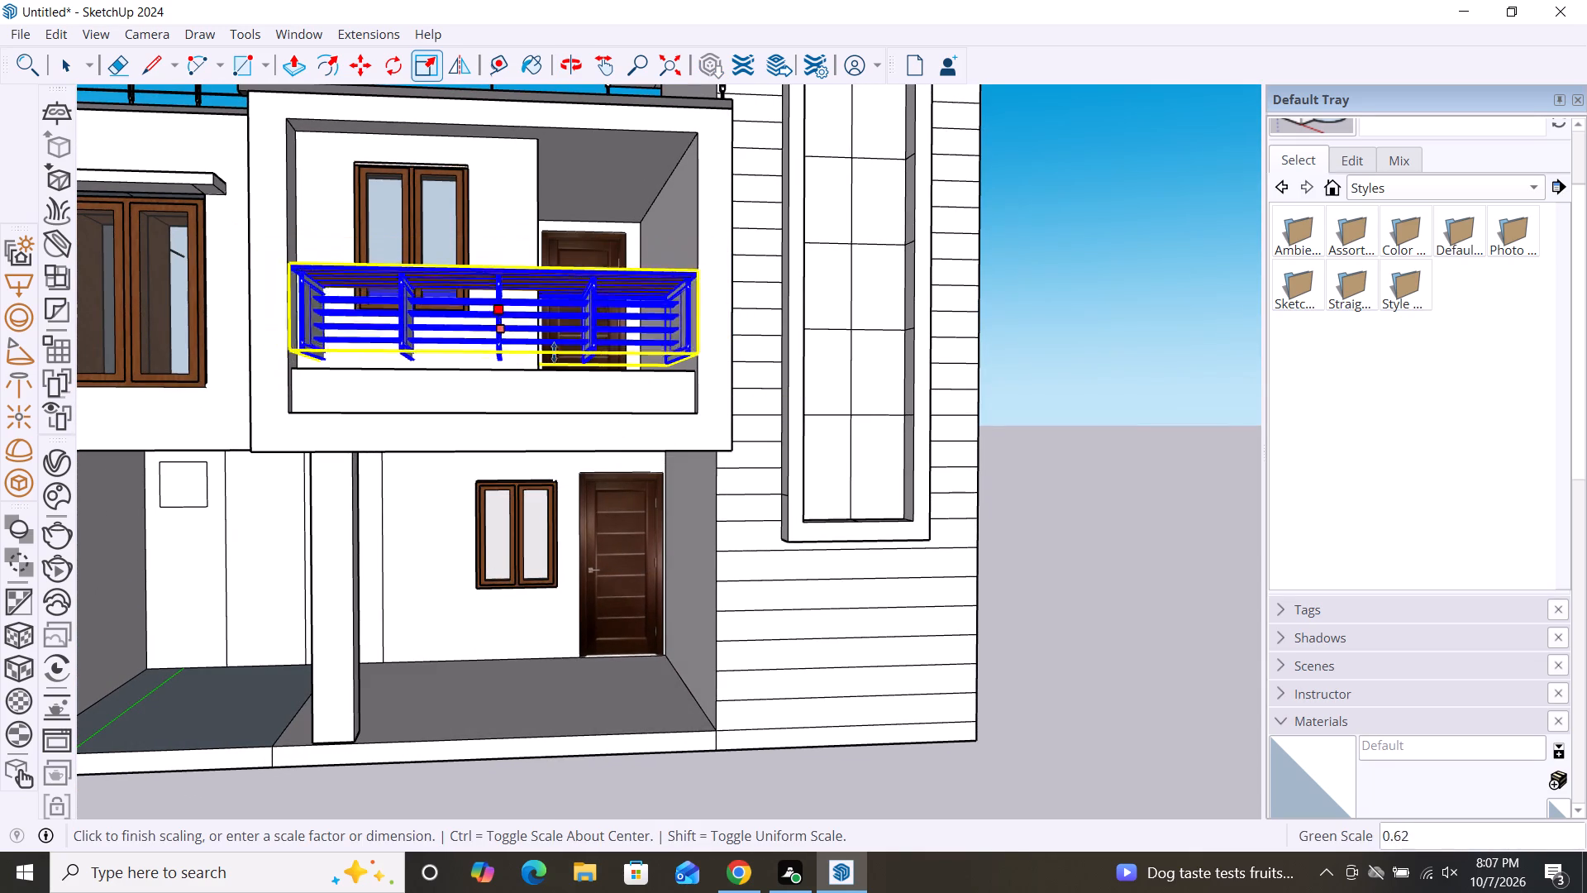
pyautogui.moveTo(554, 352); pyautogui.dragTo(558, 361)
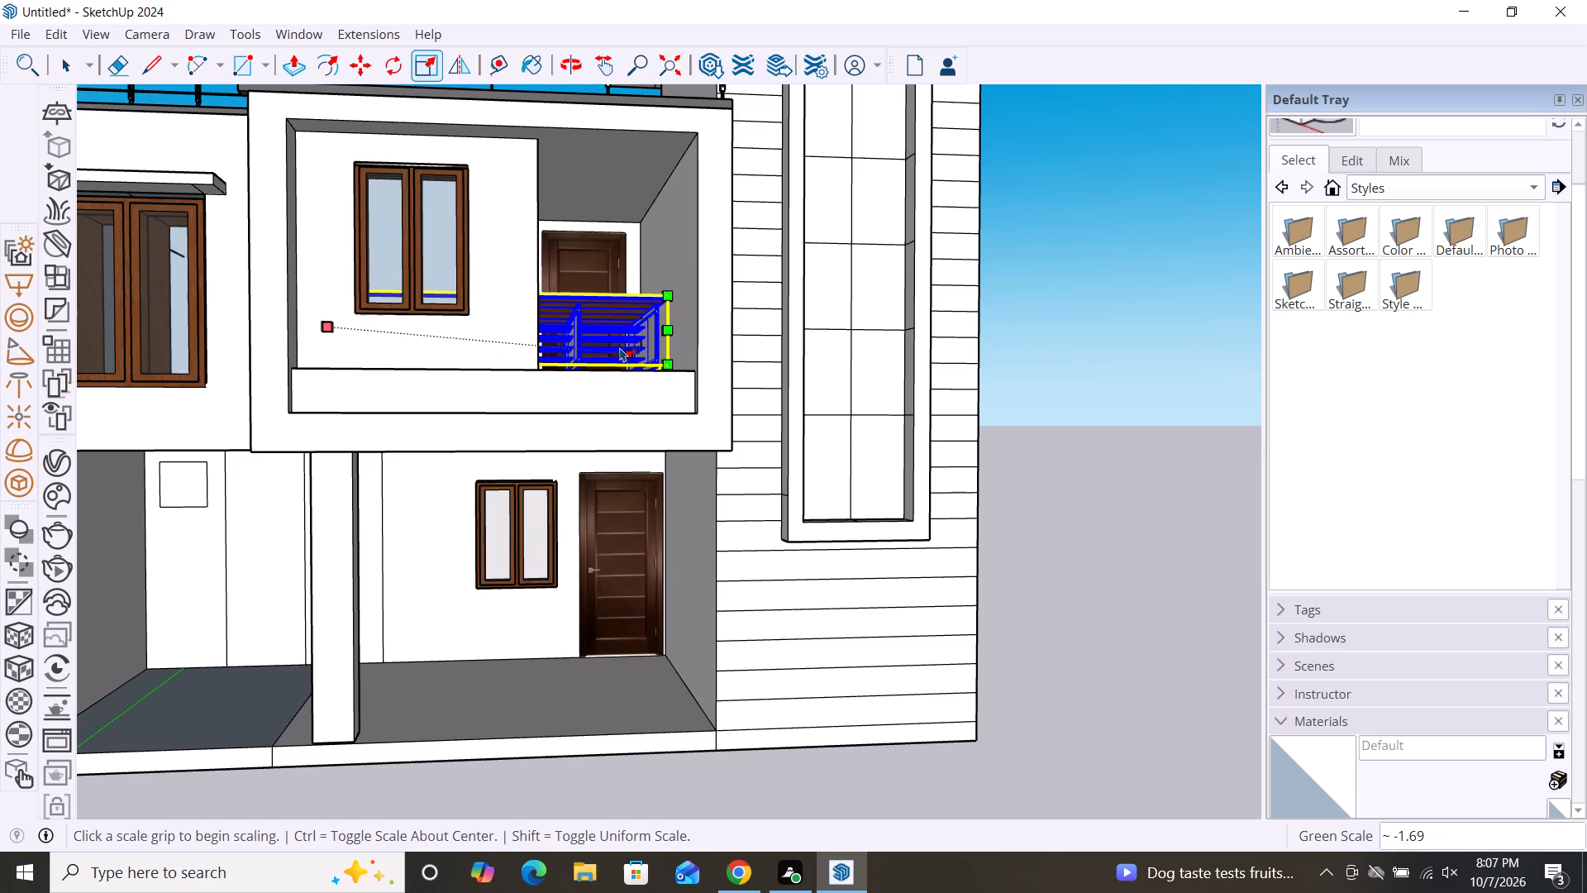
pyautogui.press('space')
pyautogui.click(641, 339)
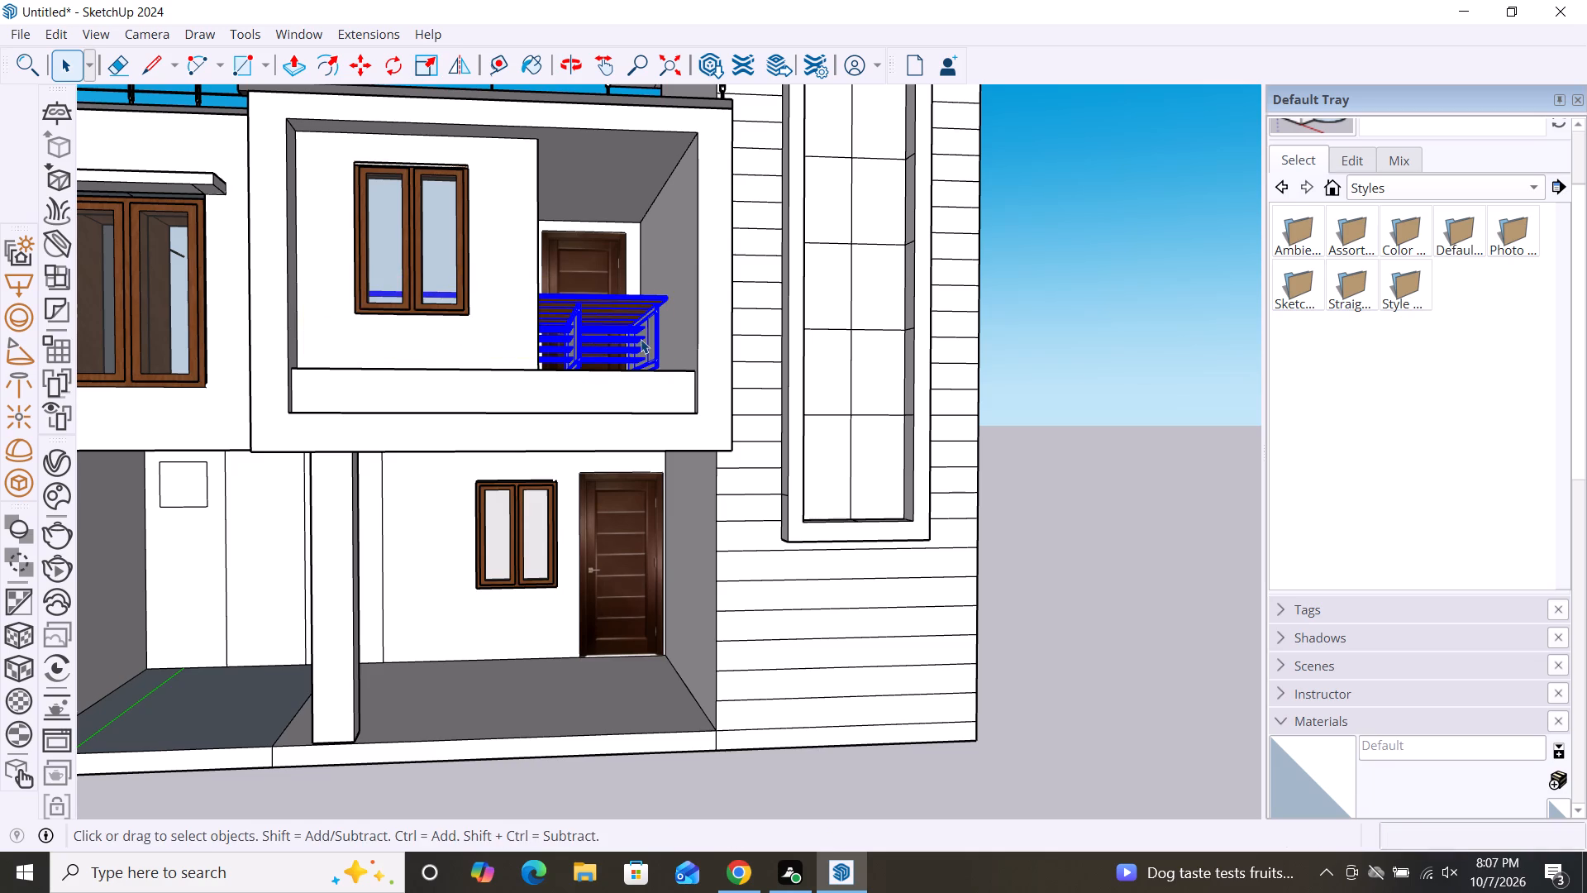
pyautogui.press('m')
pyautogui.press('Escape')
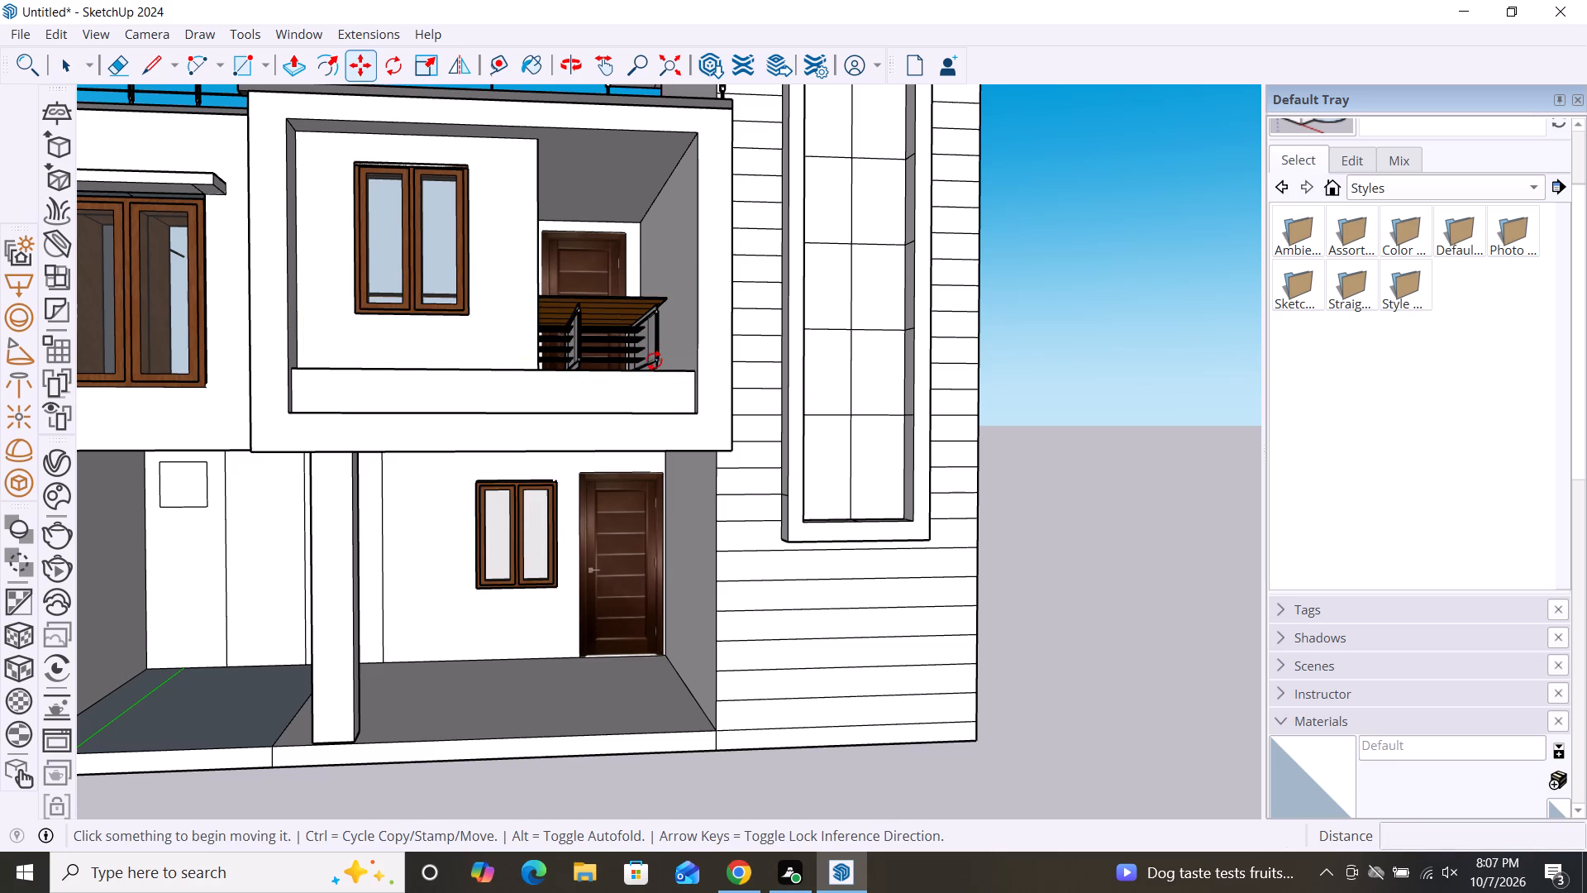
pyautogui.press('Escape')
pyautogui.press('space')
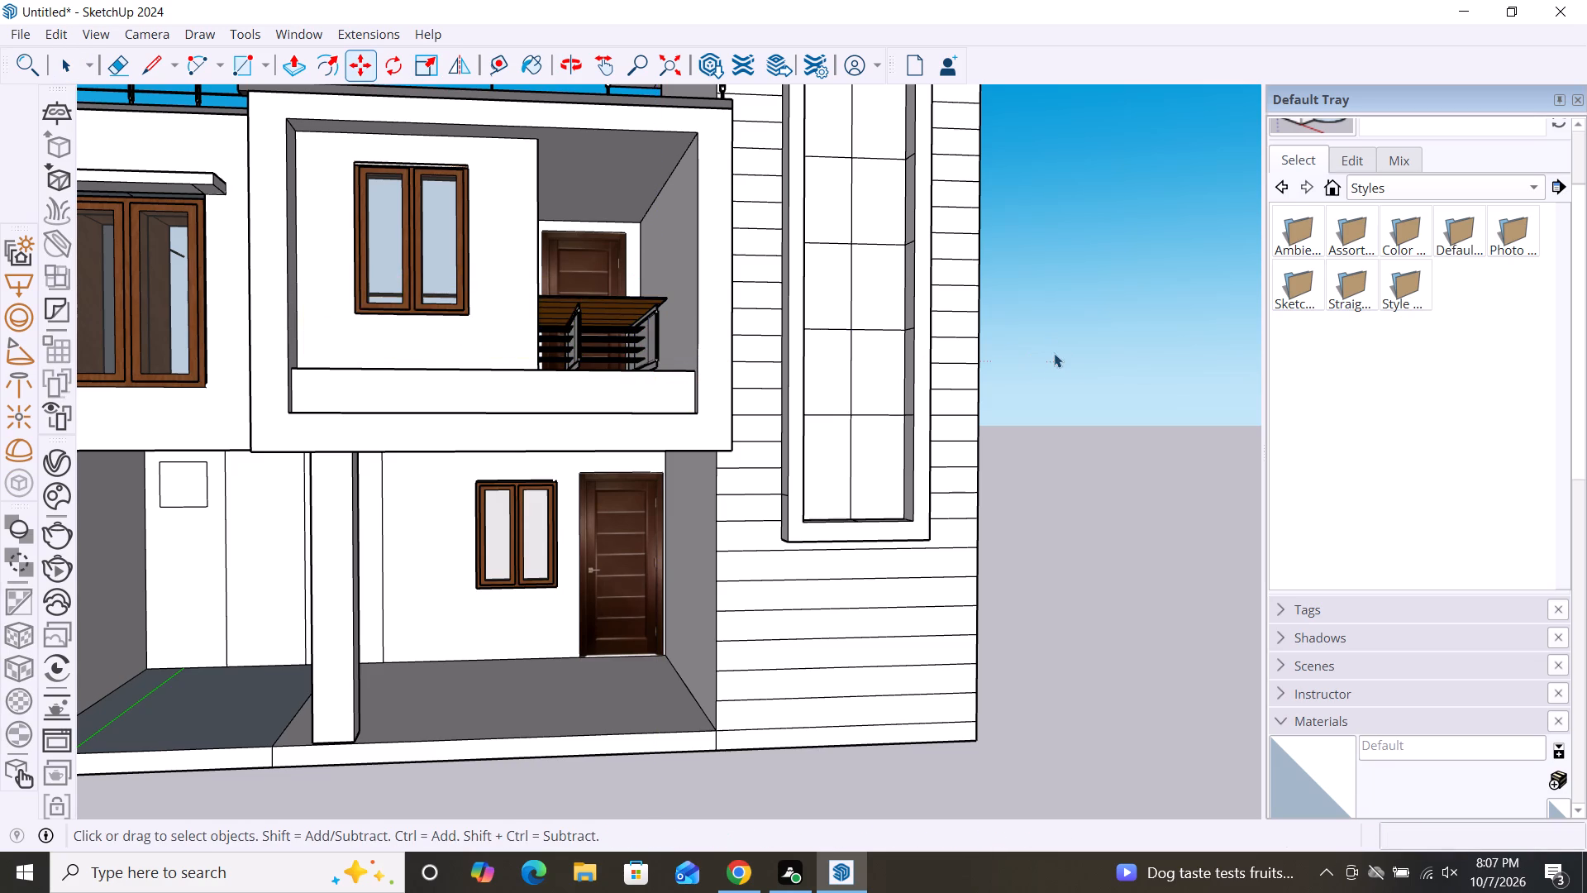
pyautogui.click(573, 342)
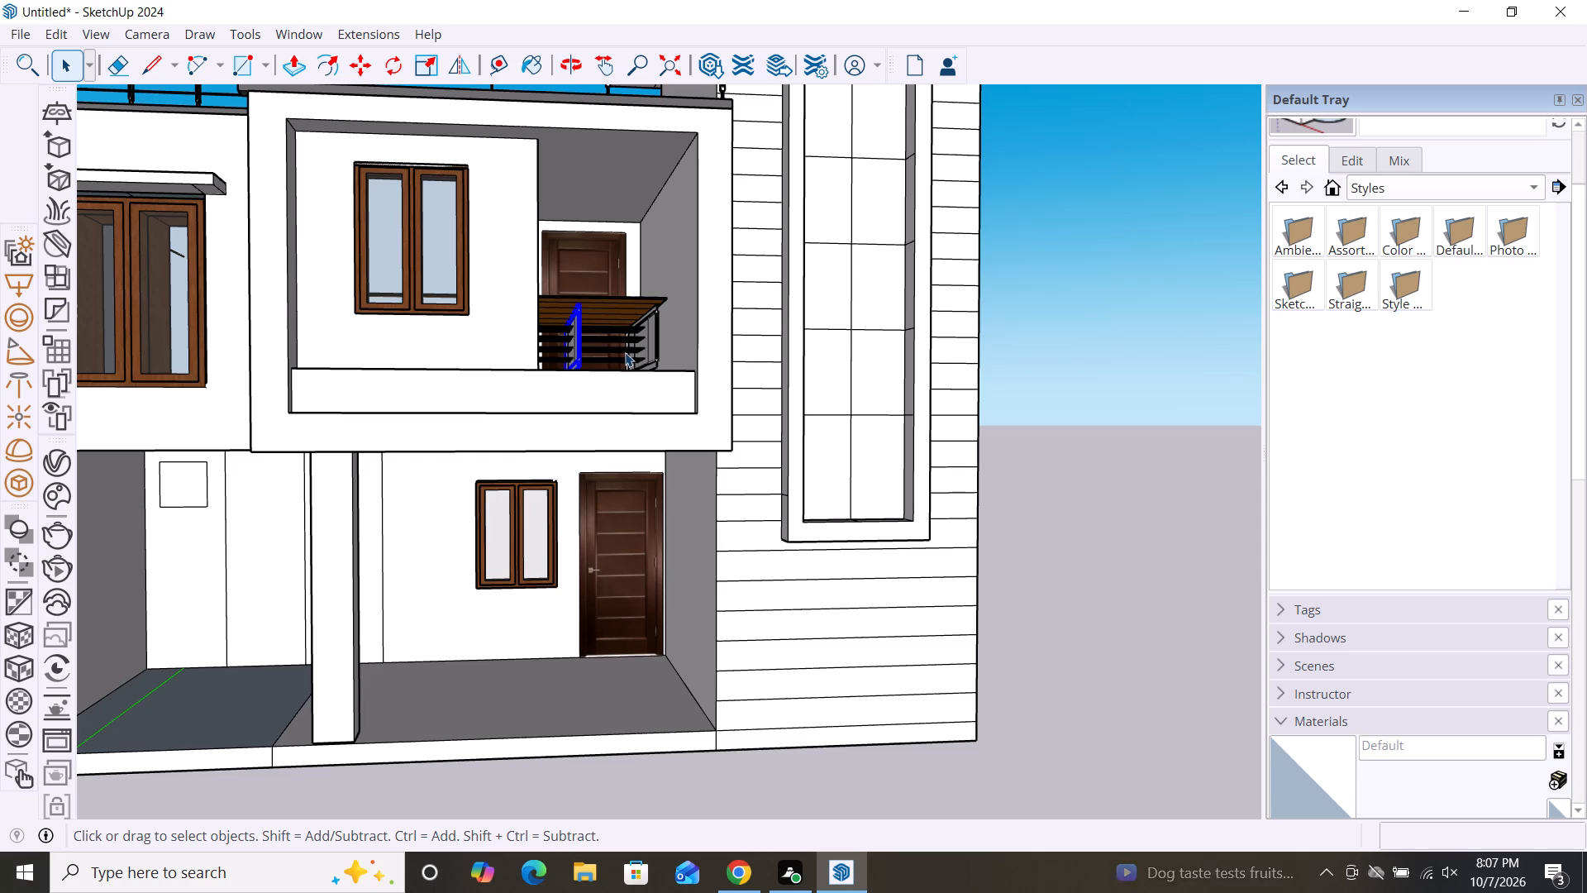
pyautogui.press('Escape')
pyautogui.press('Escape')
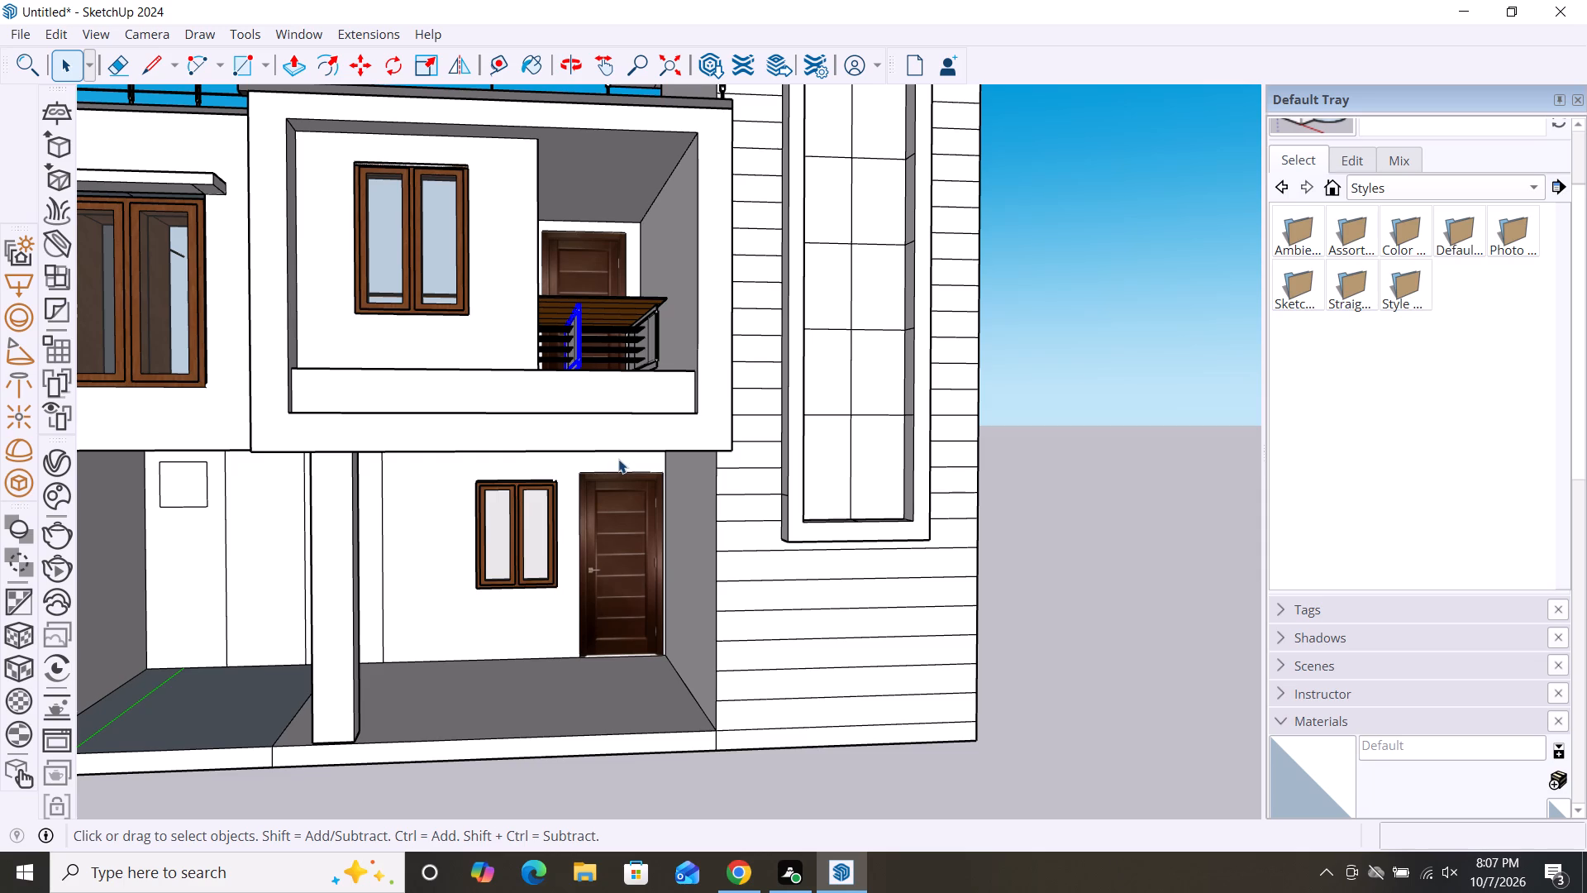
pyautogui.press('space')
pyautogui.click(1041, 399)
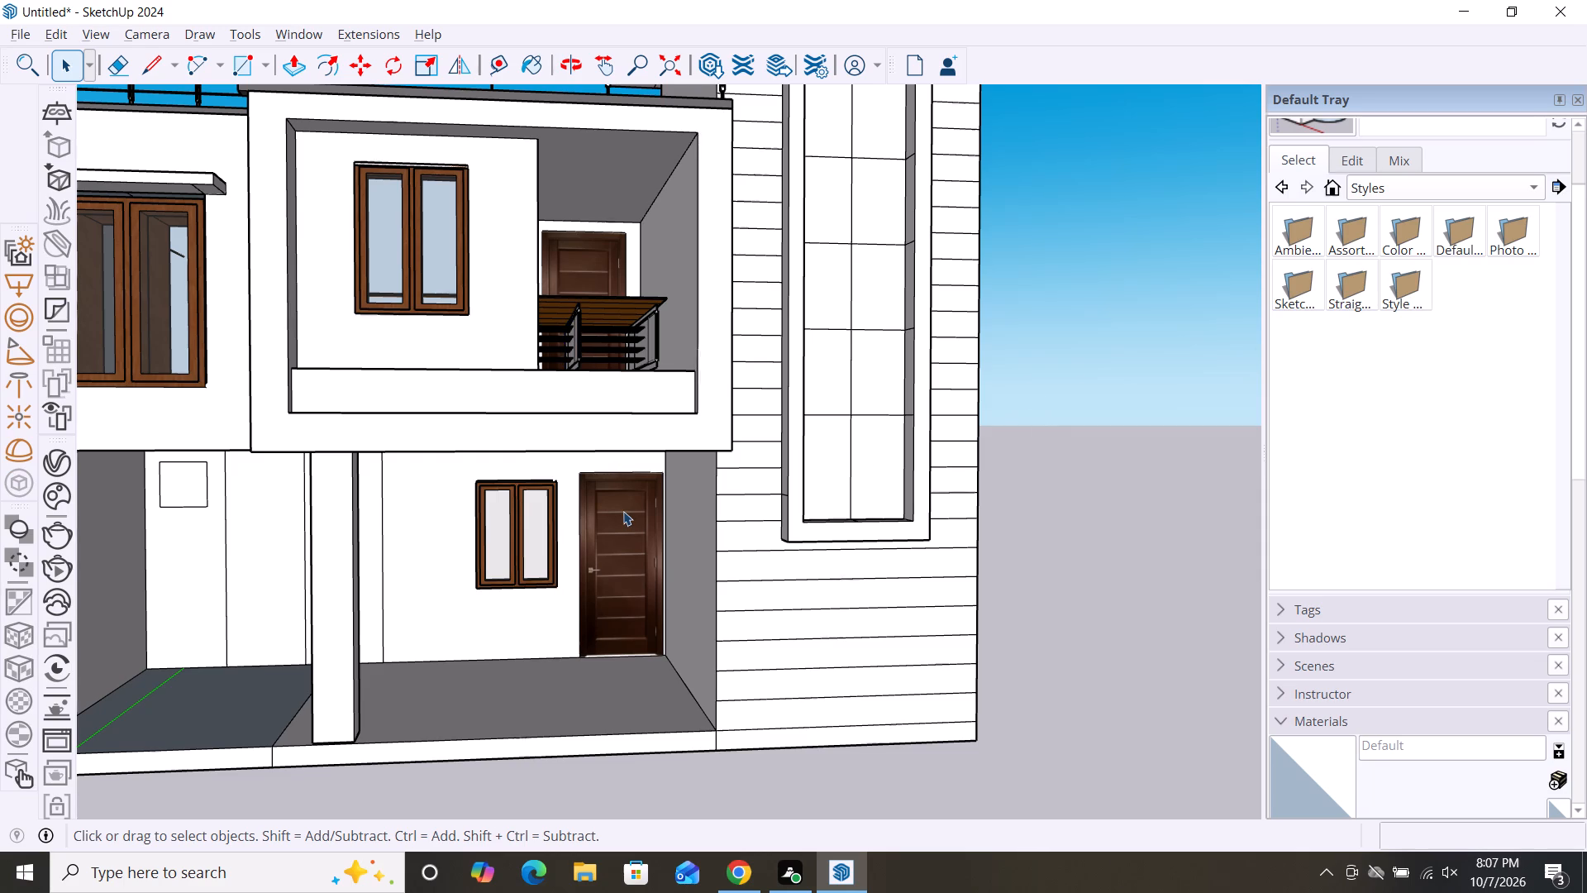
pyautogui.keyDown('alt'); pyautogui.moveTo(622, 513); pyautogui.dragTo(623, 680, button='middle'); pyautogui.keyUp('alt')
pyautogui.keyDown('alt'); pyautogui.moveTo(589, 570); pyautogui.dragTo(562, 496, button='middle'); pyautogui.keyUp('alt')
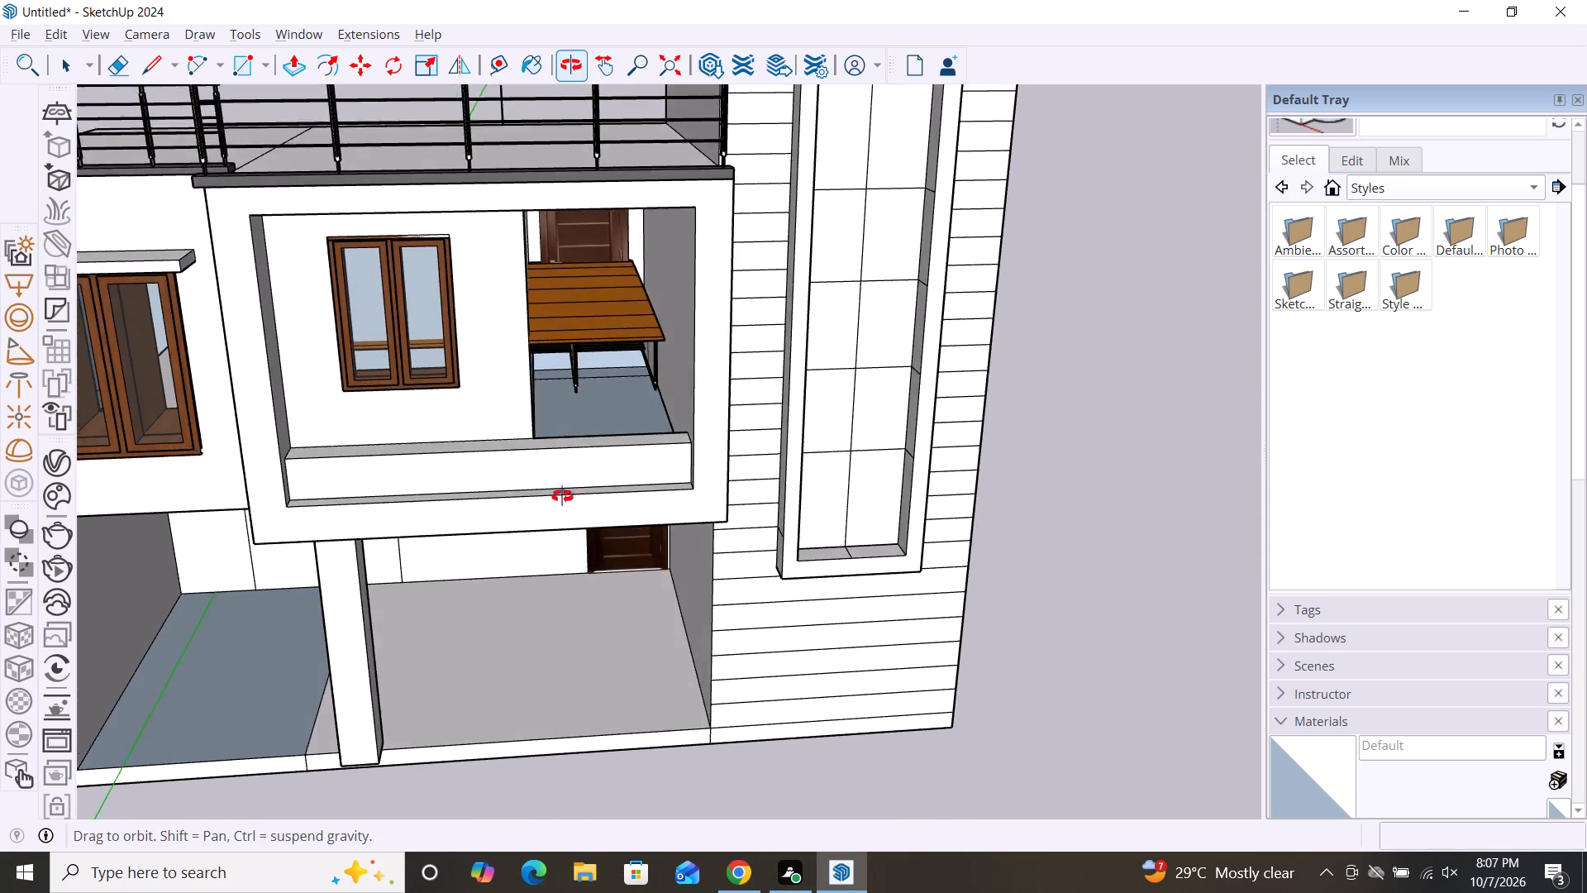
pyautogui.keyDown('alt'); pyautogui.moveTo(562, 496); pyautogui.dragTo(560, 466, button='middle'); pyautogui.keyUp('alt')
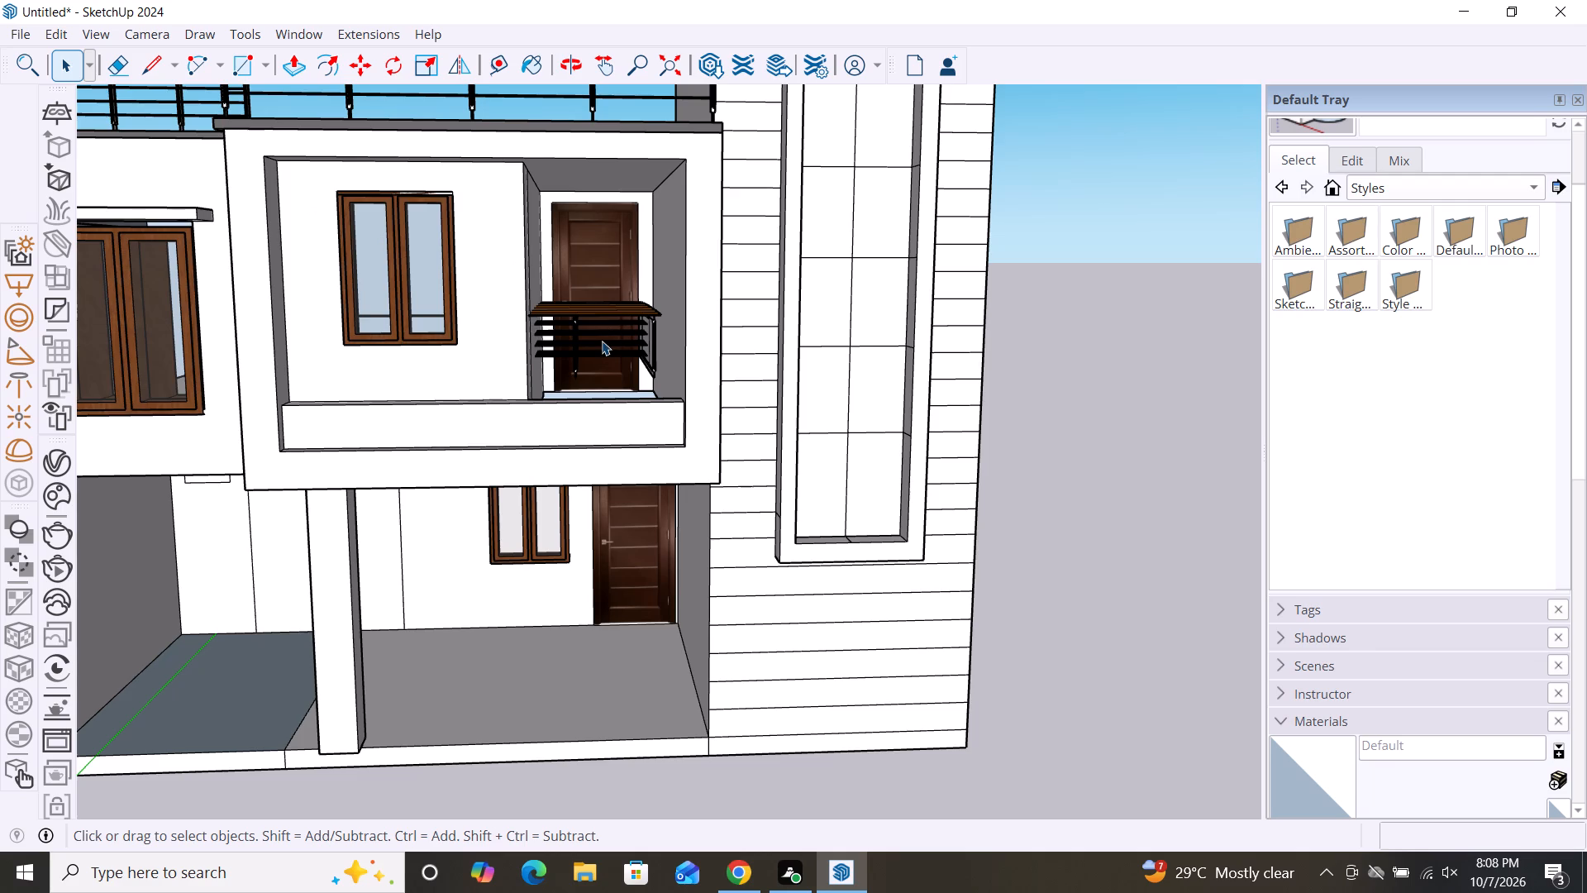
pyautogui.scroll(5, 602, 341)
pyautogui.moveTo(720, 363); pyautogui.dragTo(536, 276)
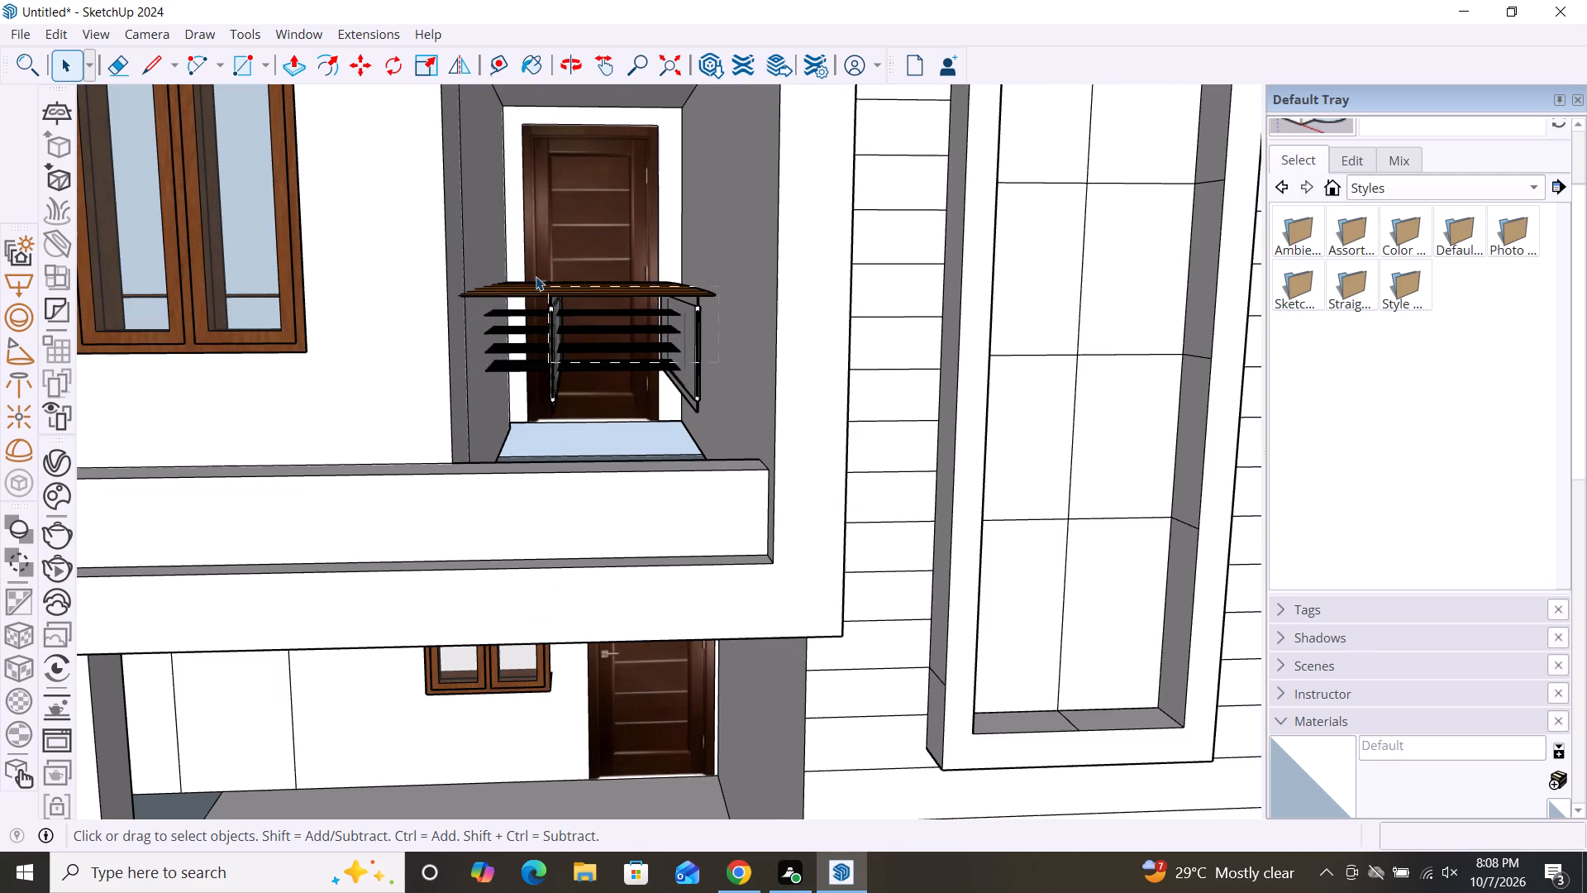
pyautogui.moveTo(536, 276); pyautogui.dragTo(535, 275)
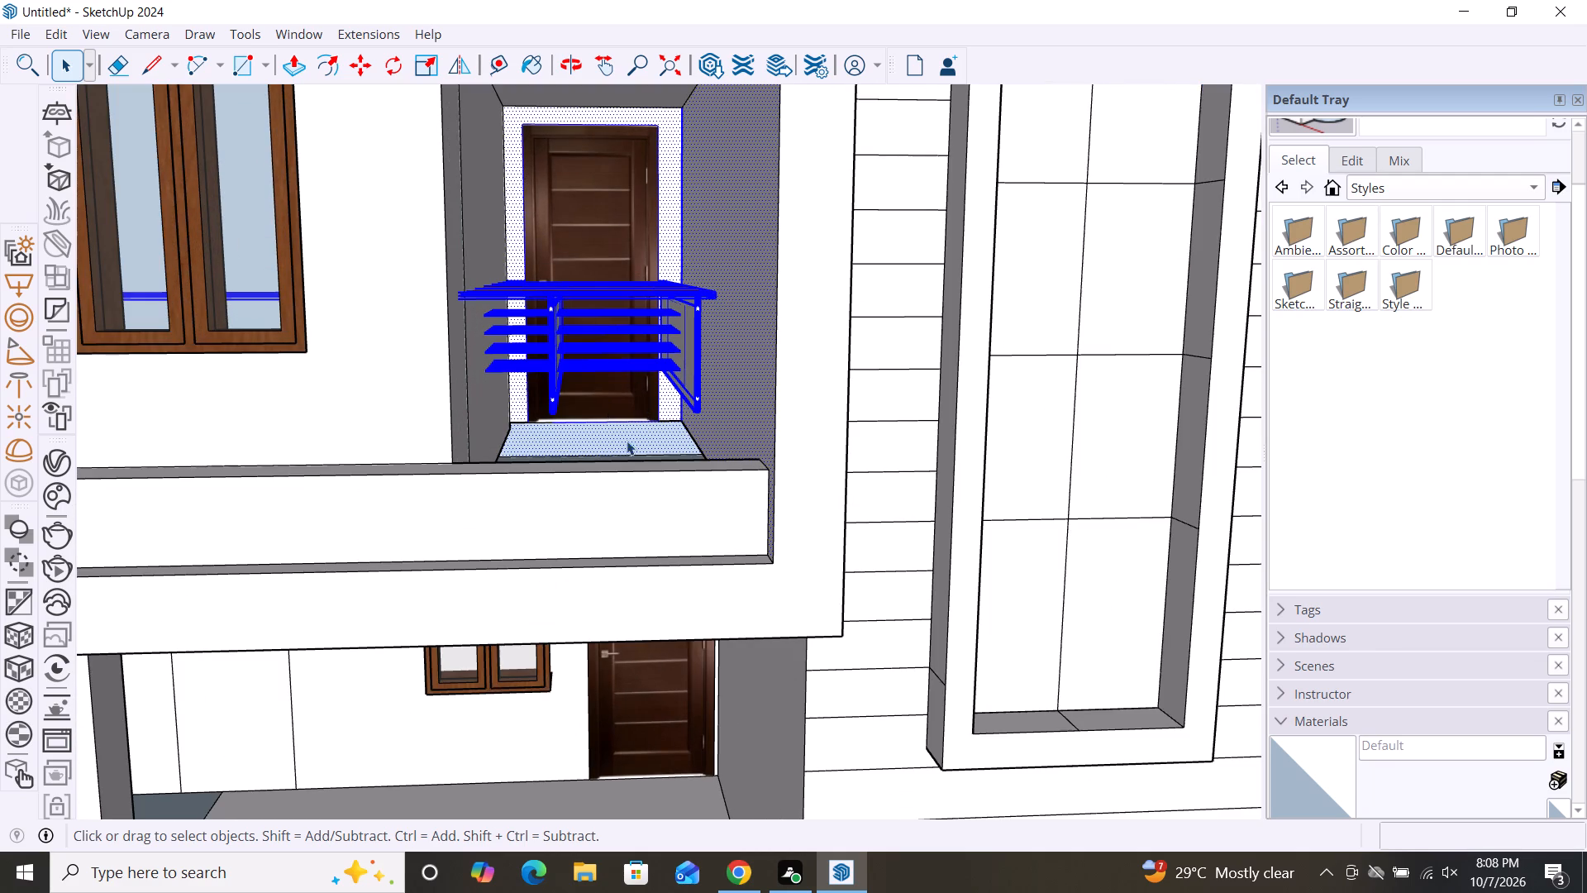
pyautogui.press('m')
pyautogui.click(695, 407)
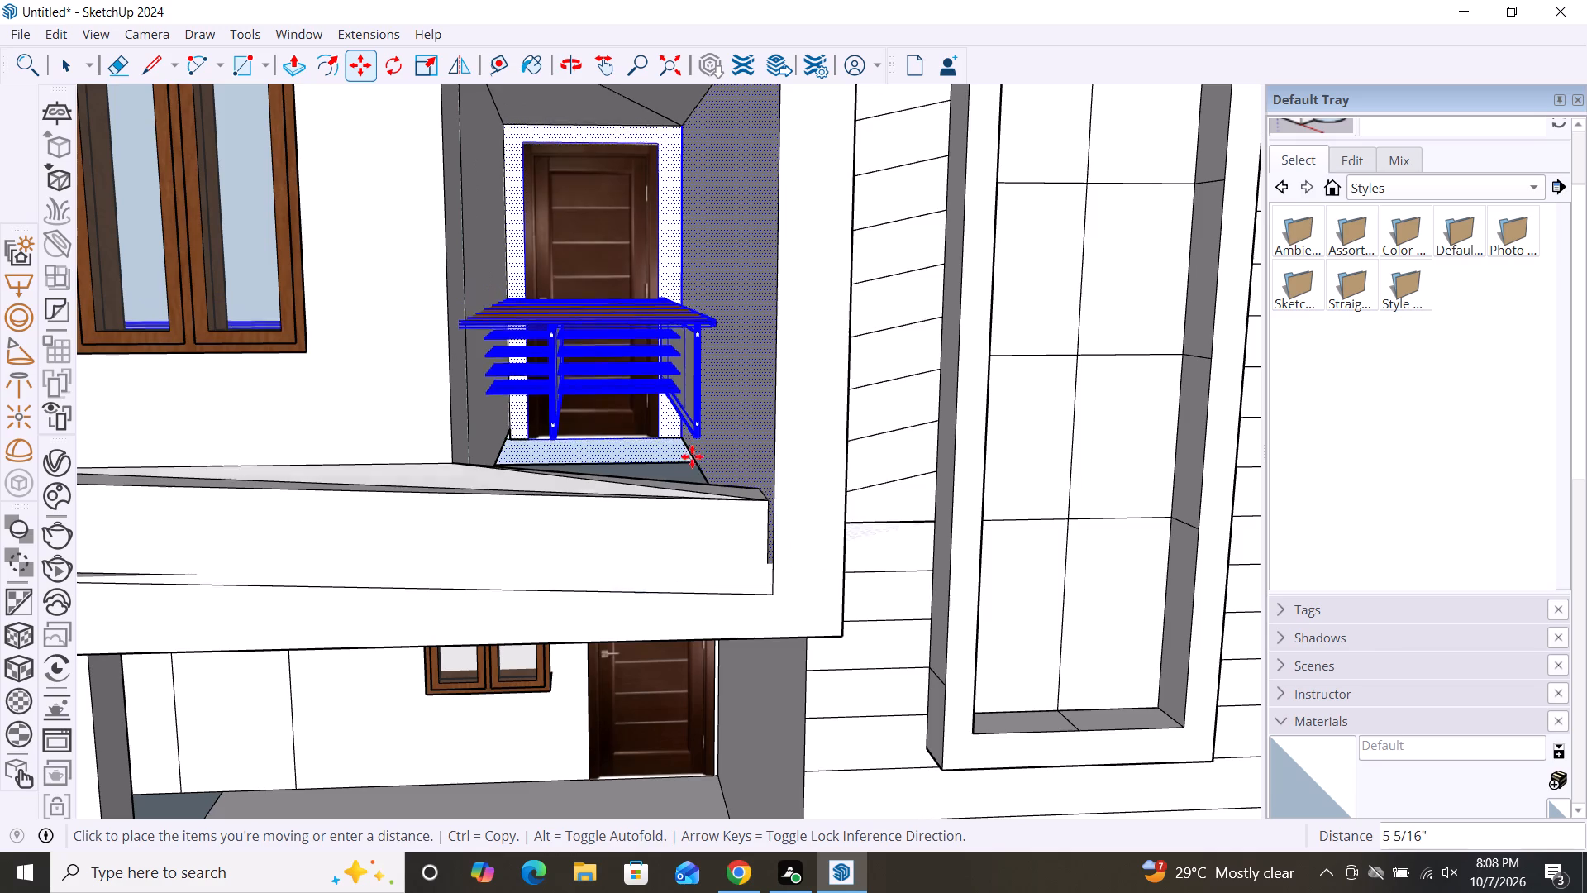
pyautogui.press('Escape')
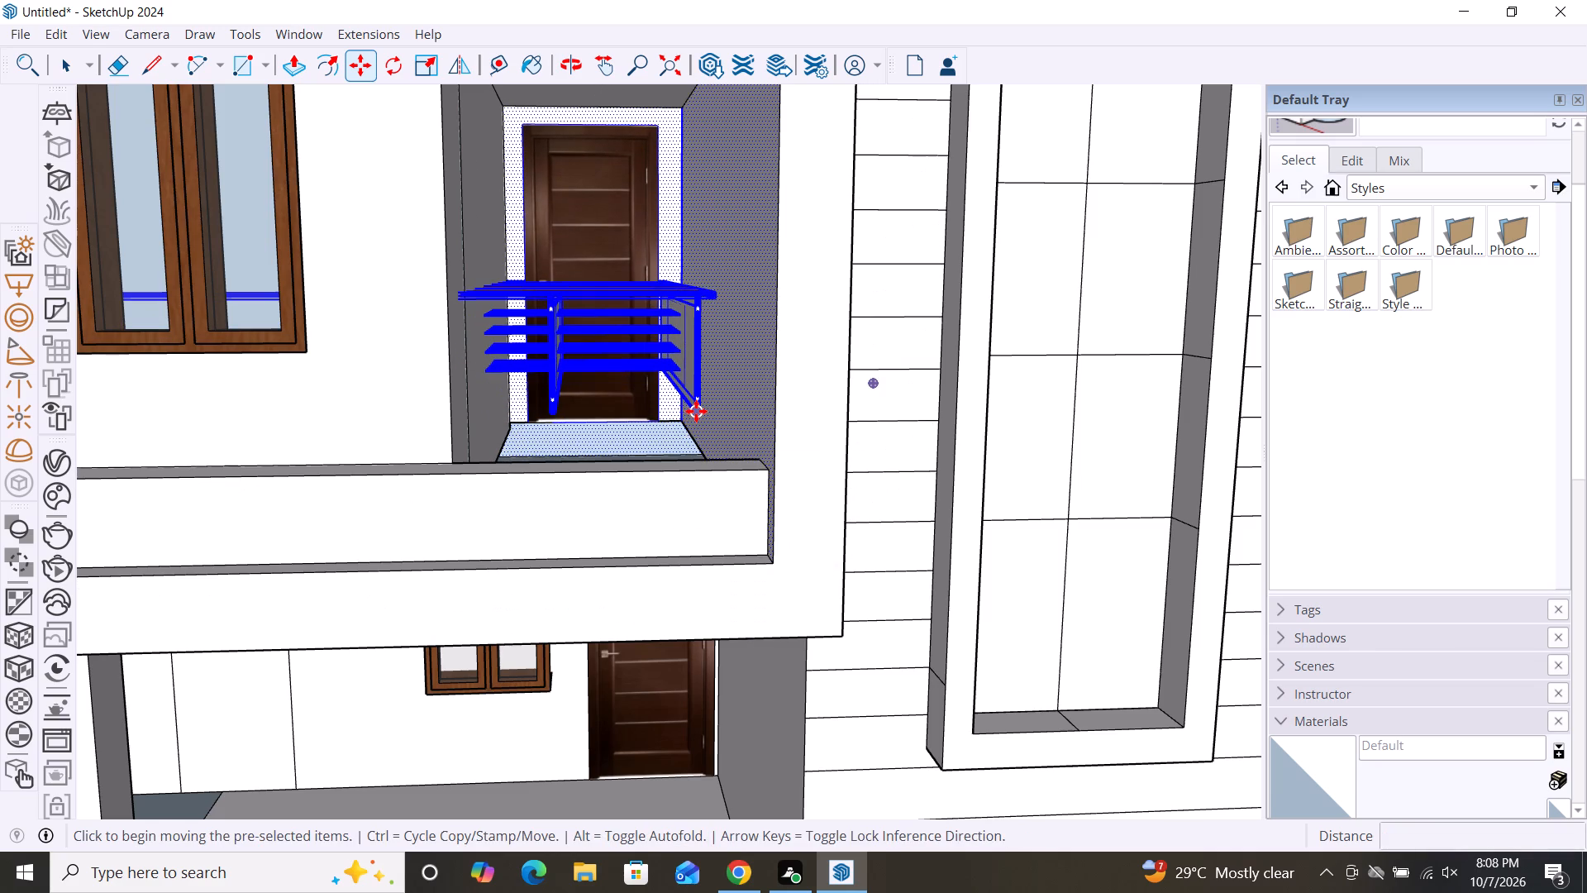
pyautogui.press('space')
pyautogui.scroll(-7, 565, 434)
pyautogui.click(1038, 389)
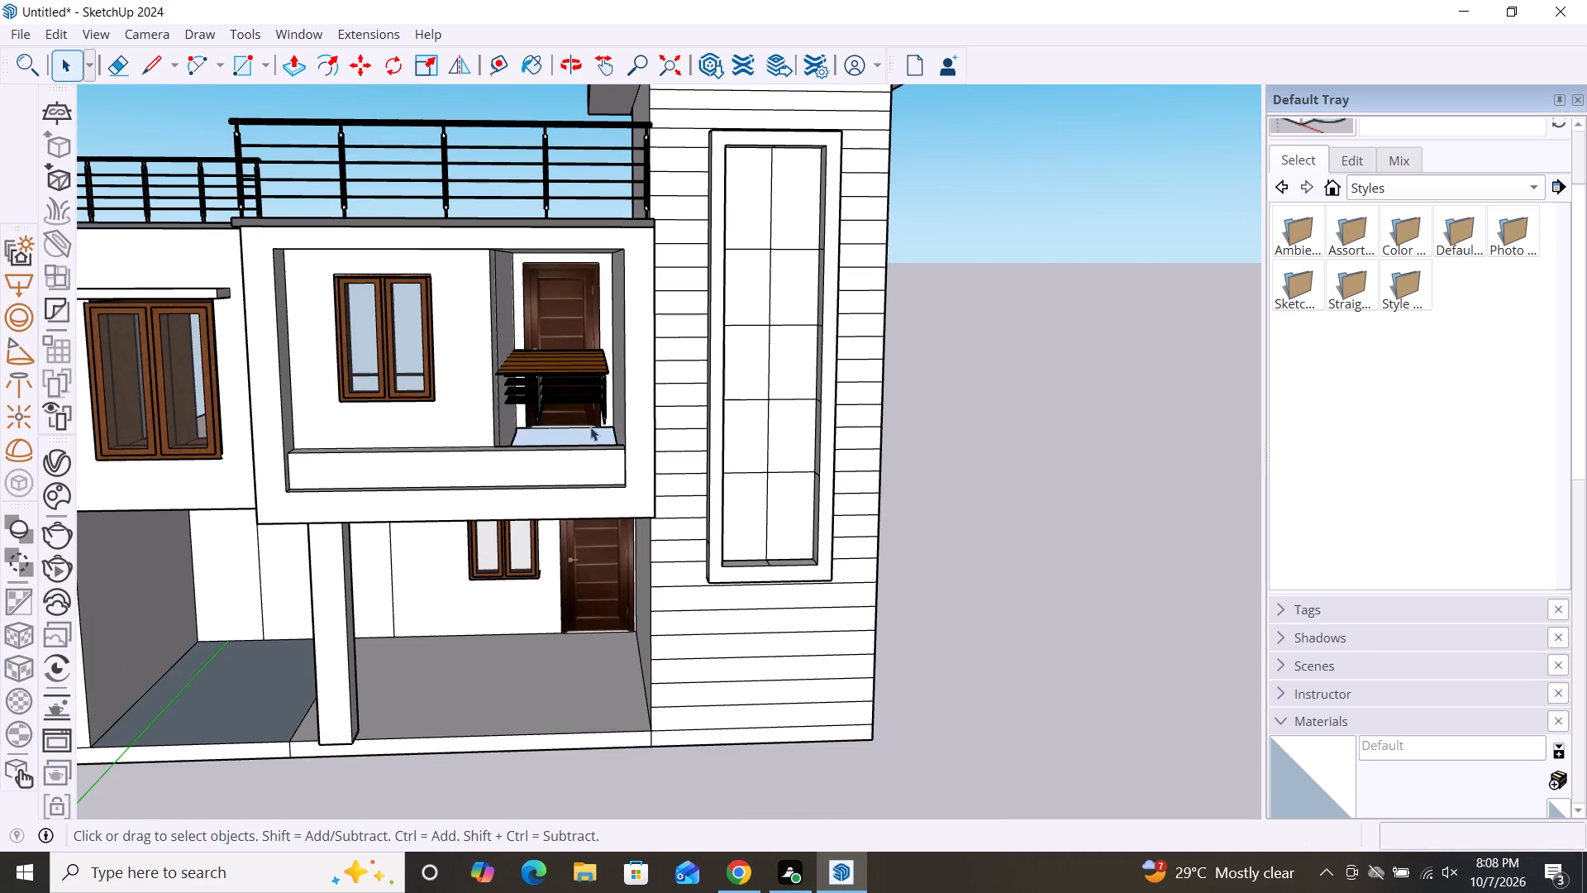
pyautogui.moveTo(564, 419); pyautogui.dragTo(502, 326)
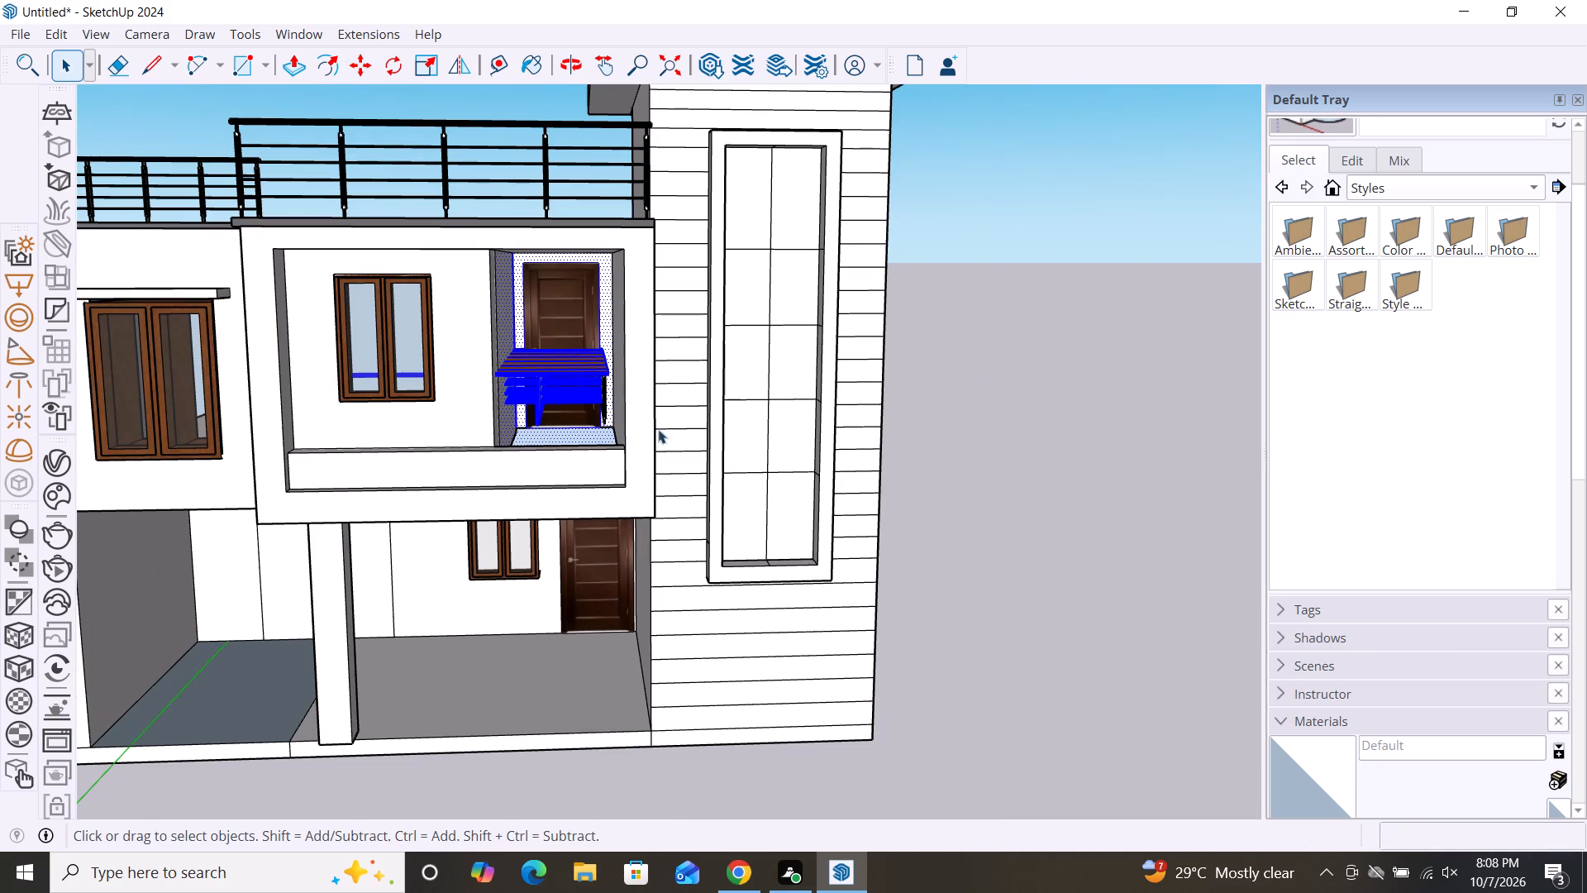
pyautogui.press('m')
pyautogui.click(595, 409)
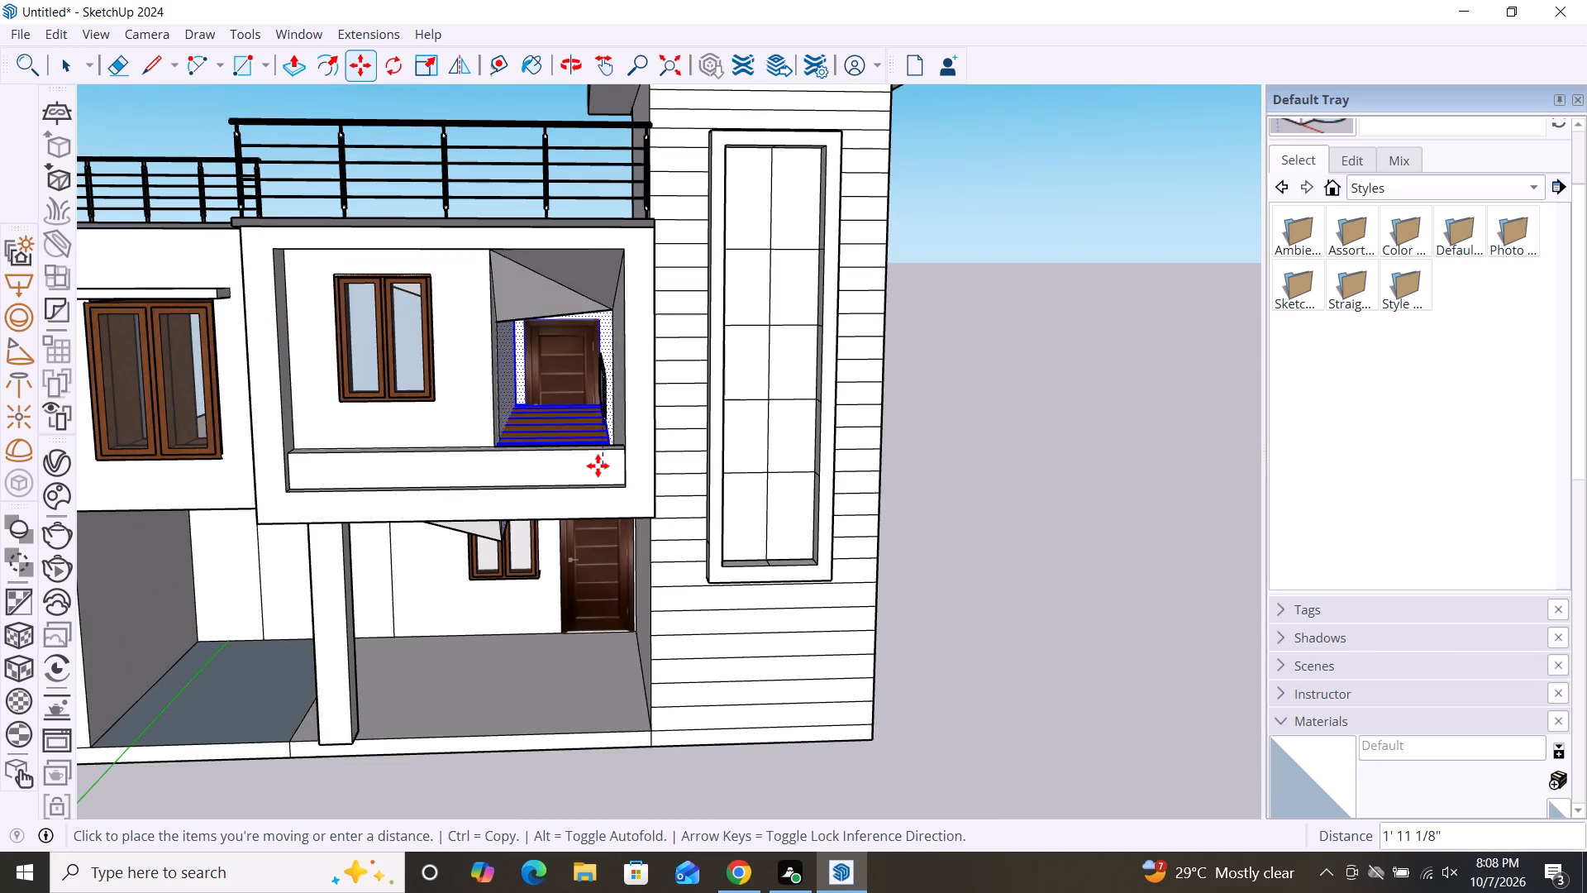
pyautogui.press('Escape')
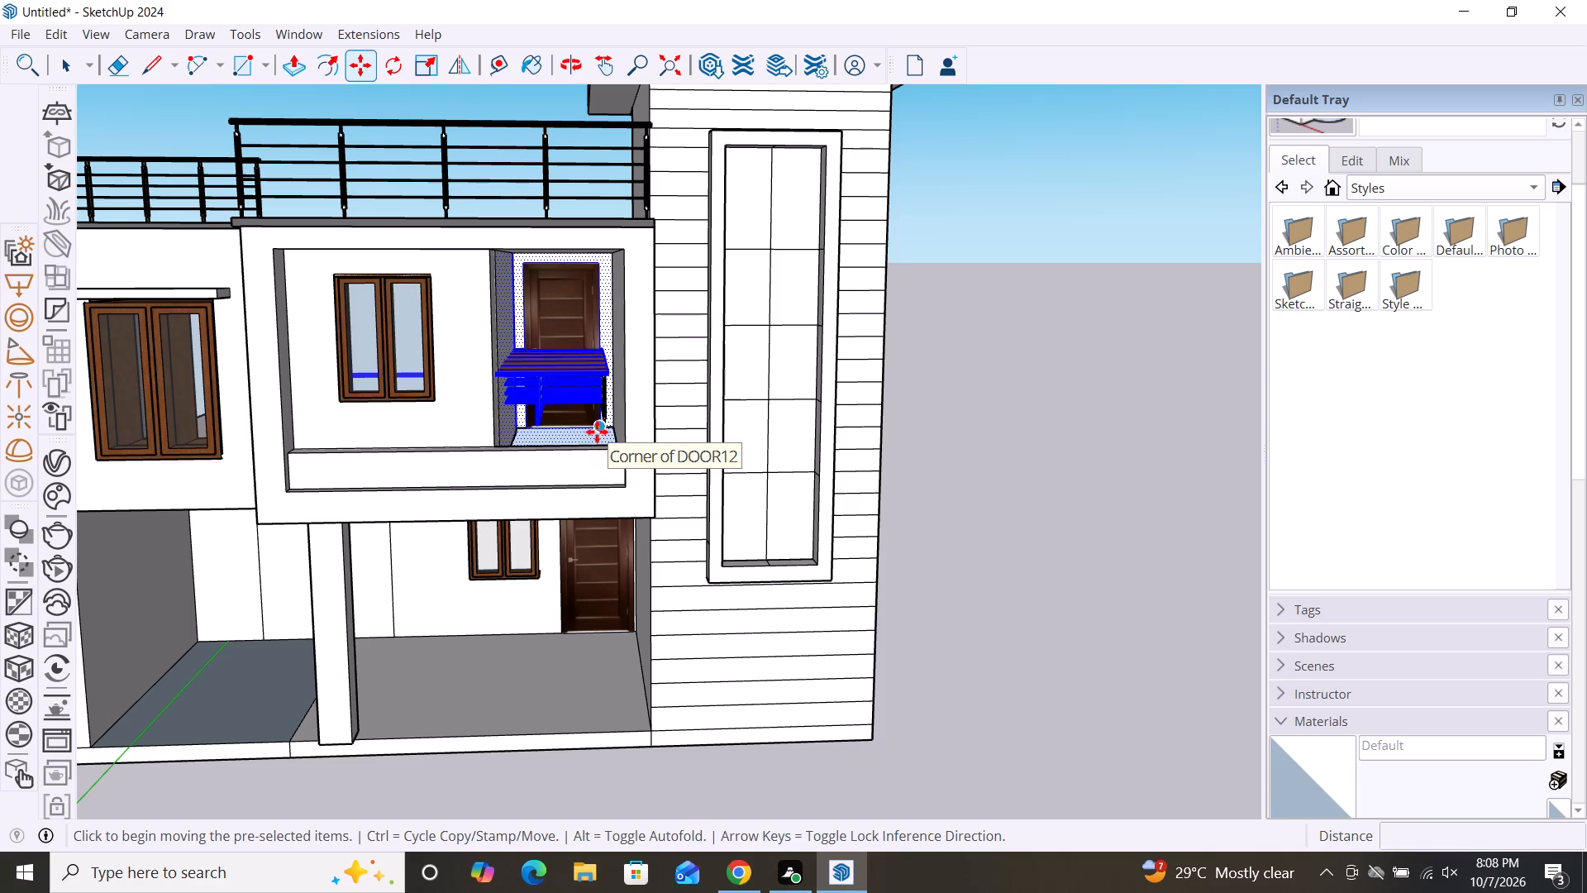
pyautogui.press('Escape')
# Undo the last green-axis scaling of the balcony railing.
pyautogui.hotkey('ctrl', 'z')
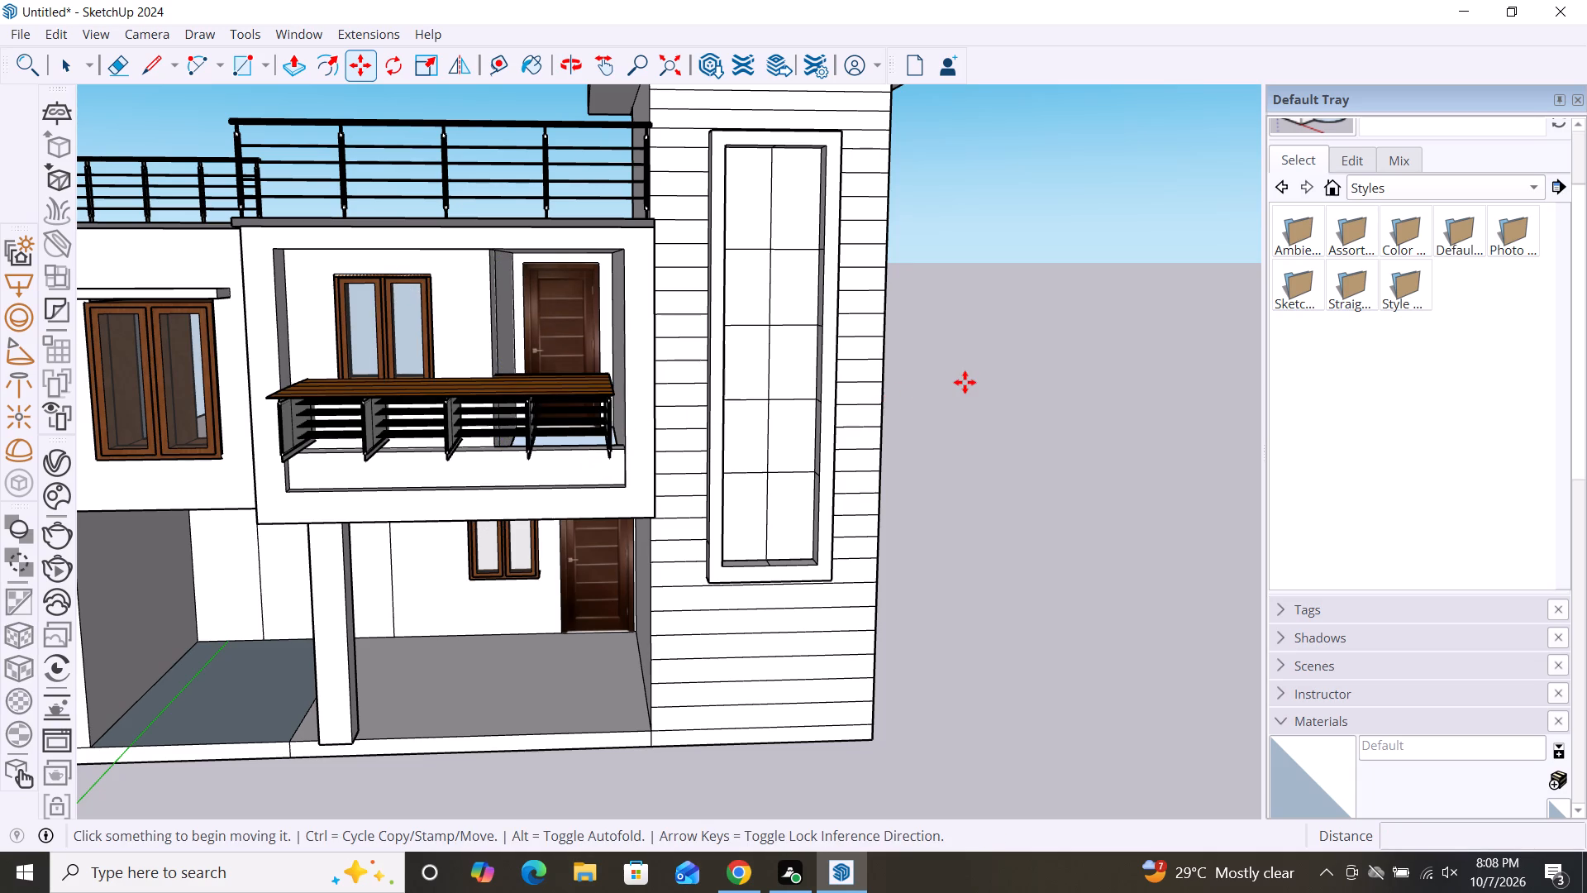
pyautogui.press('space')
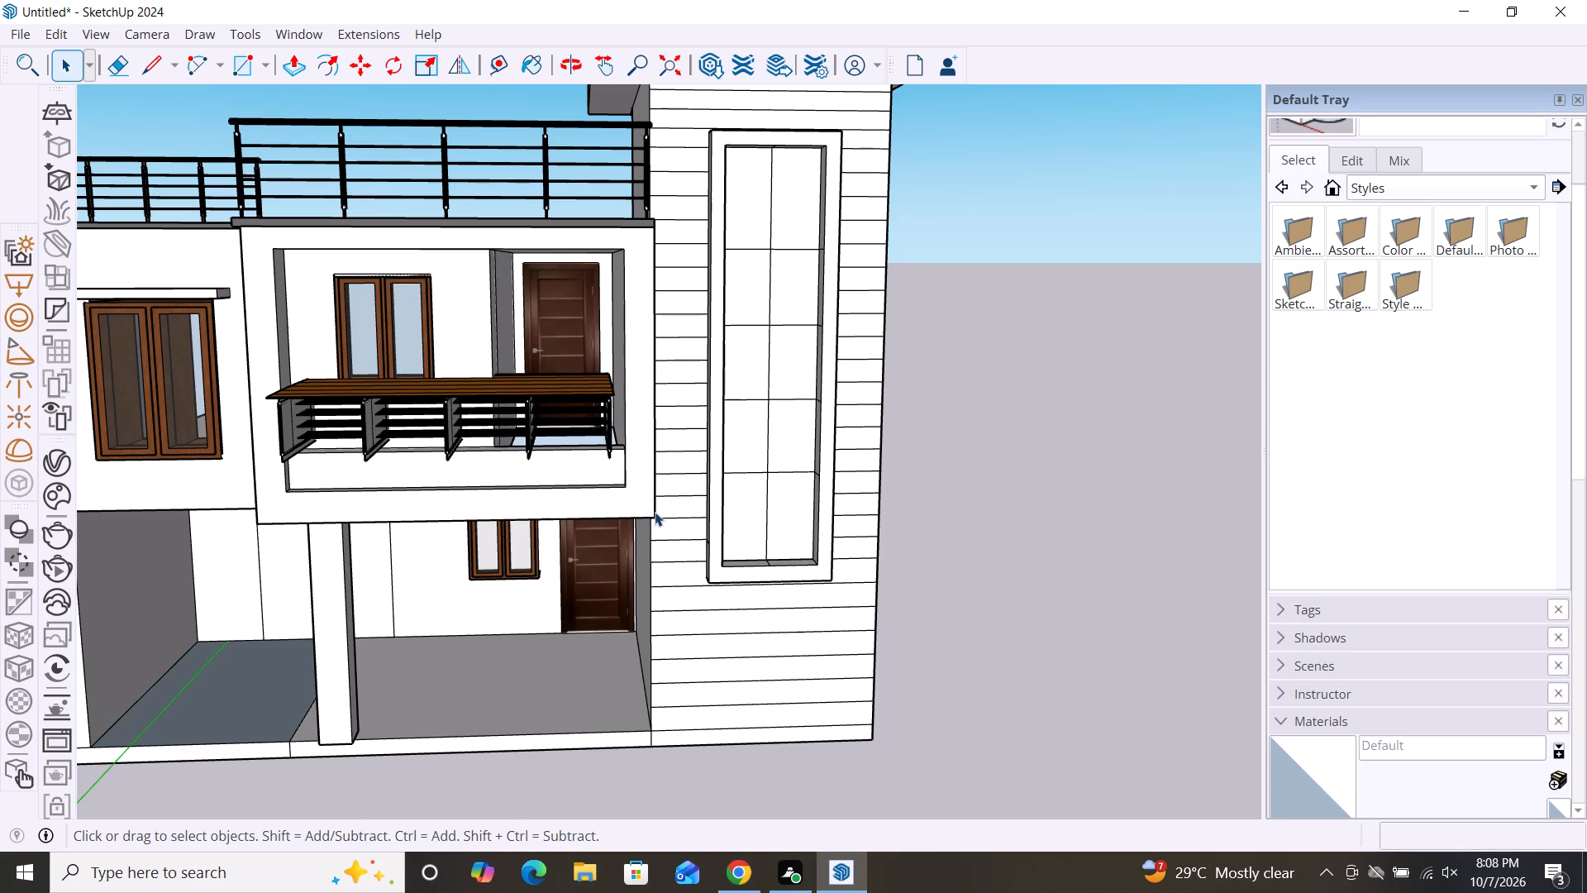
# Examine how the railing's top piece and horizontal bars sit on the balcony parapet by selecting them individually.
pyautogui.click(490, 419)
pyautogui.click(1018, 442)
pyautogui.click(475, 392)
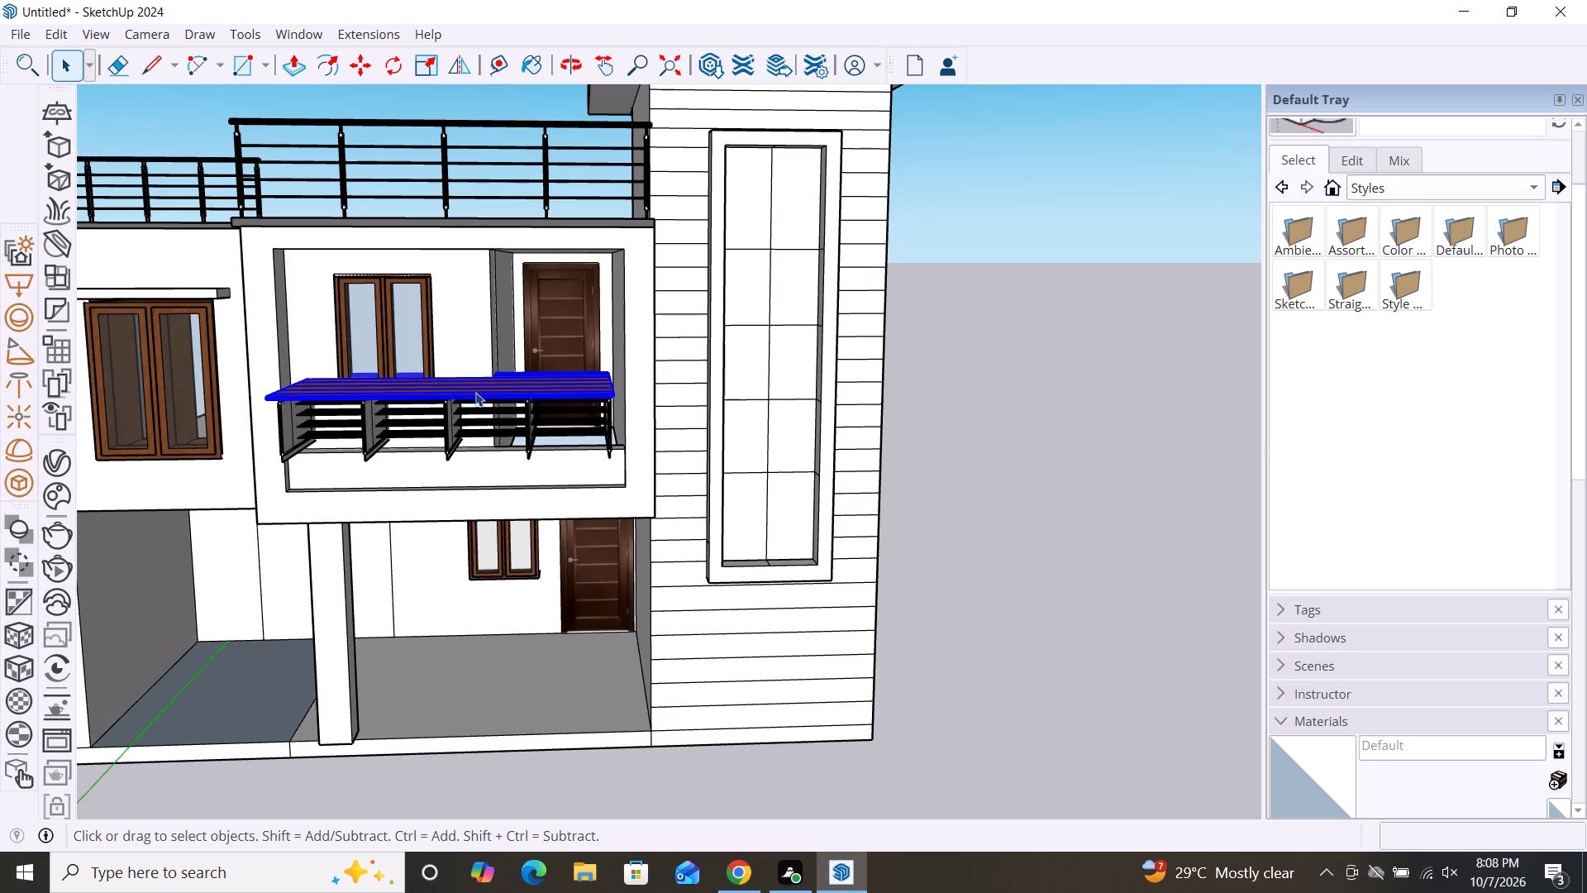
pyautogui.click(484, 433)
pyautogui.scroll(4, 483, 423)
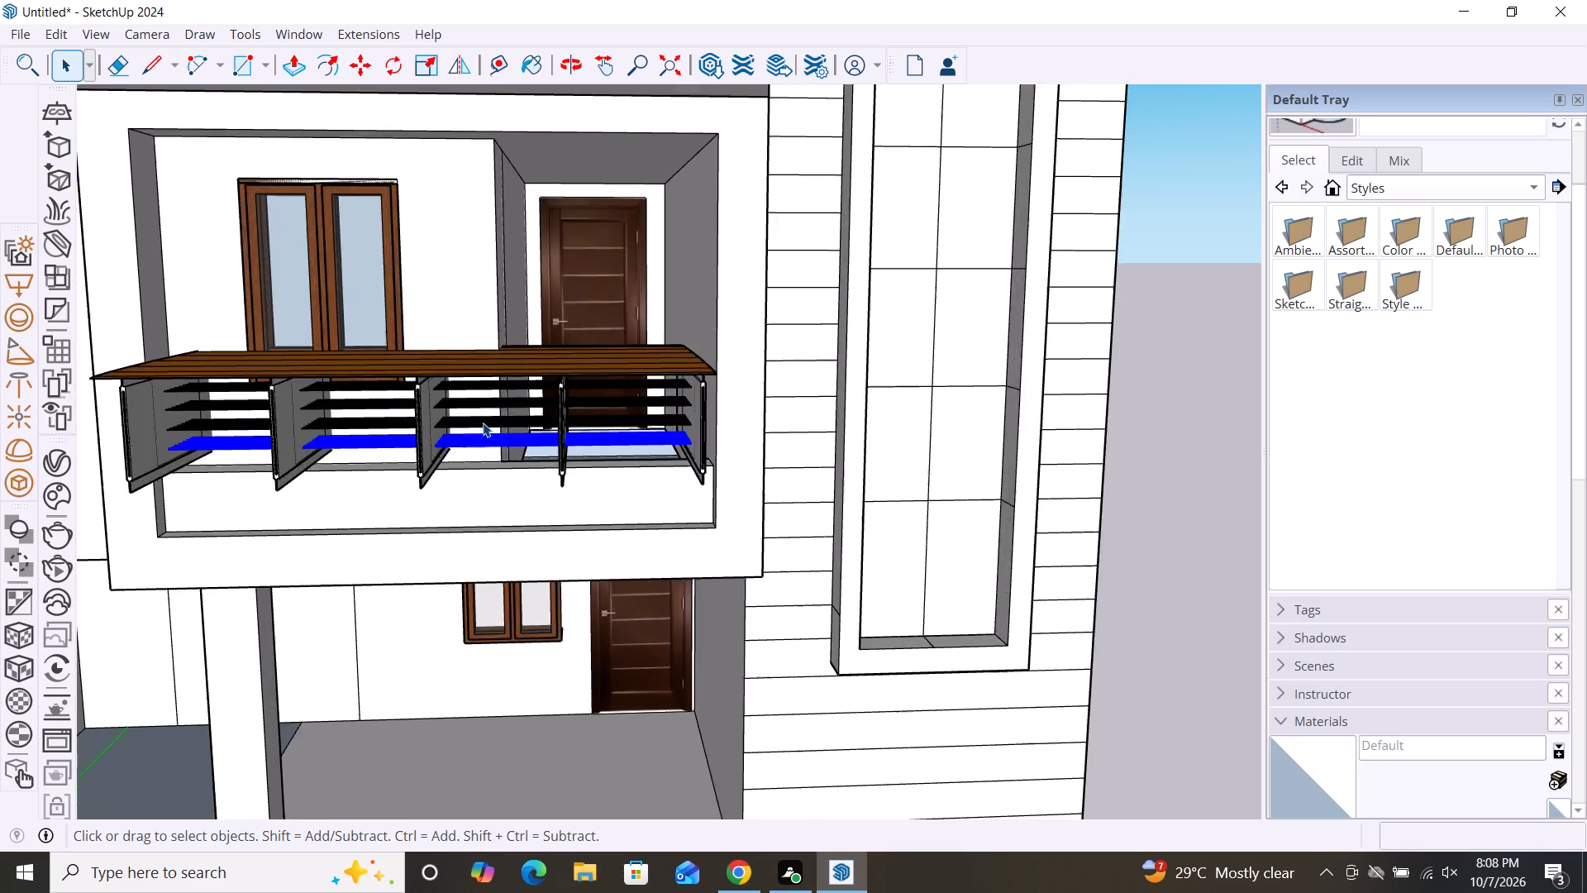
pyautogui.scroll(7, 483, 423)
pyautogui.scroll(-12, 479, 423)
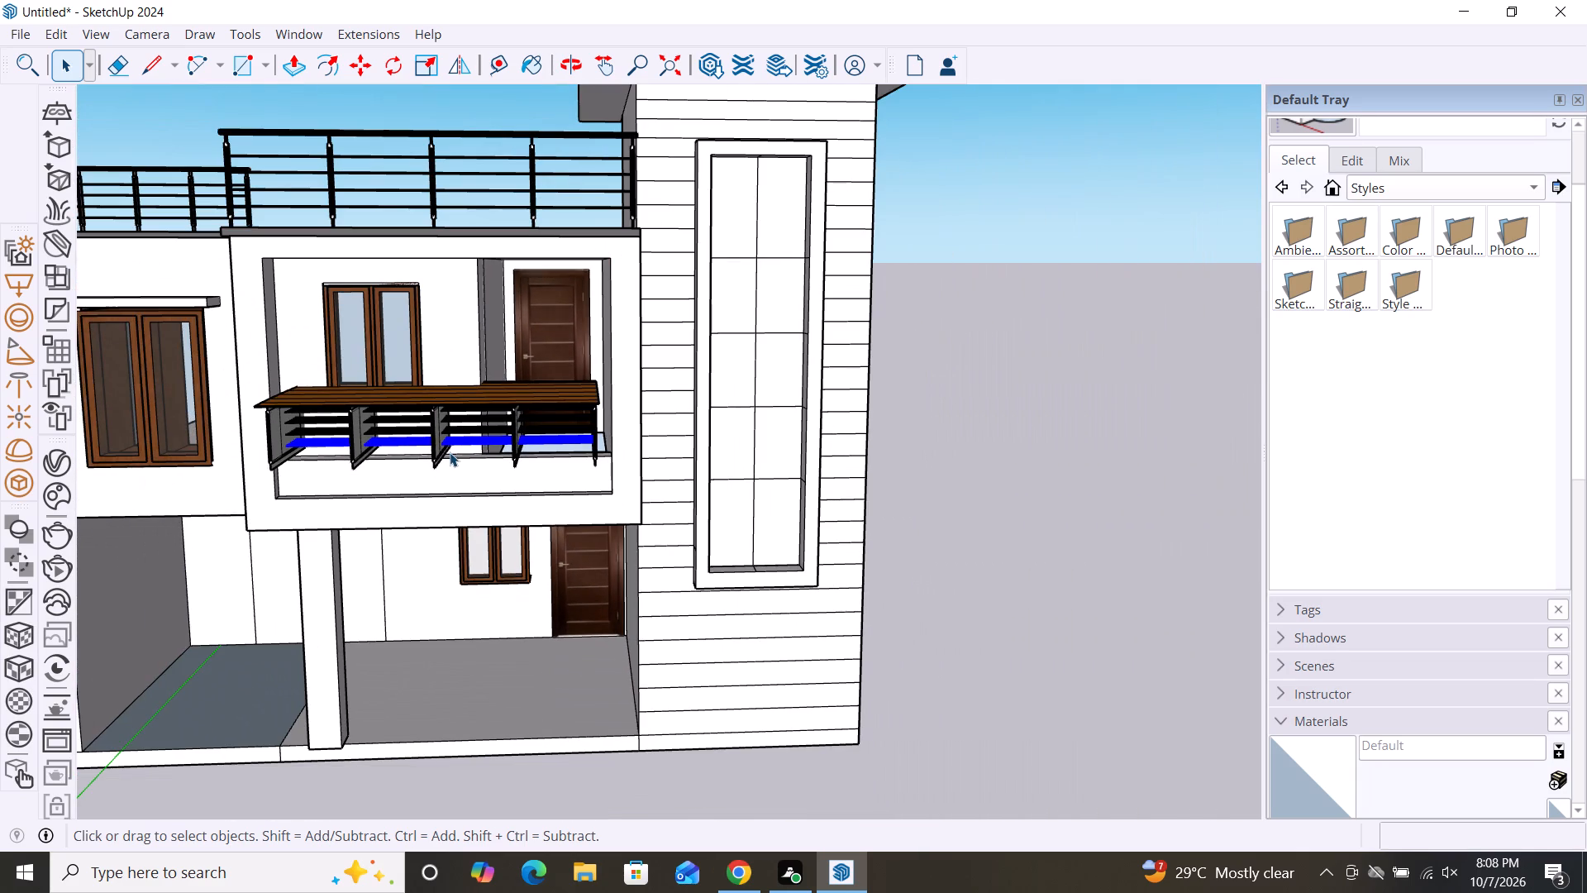
pyautogui.press('space')
# Undo the railing's remaining height and depth scalings and its move onto the balcony, returning it beside the tower.
pyautogui.hotkey('ctrl', 'z')
pyautogui.hotkey('ctrl', 'z')
pyautogui.hotkey('ctrl', 'z')
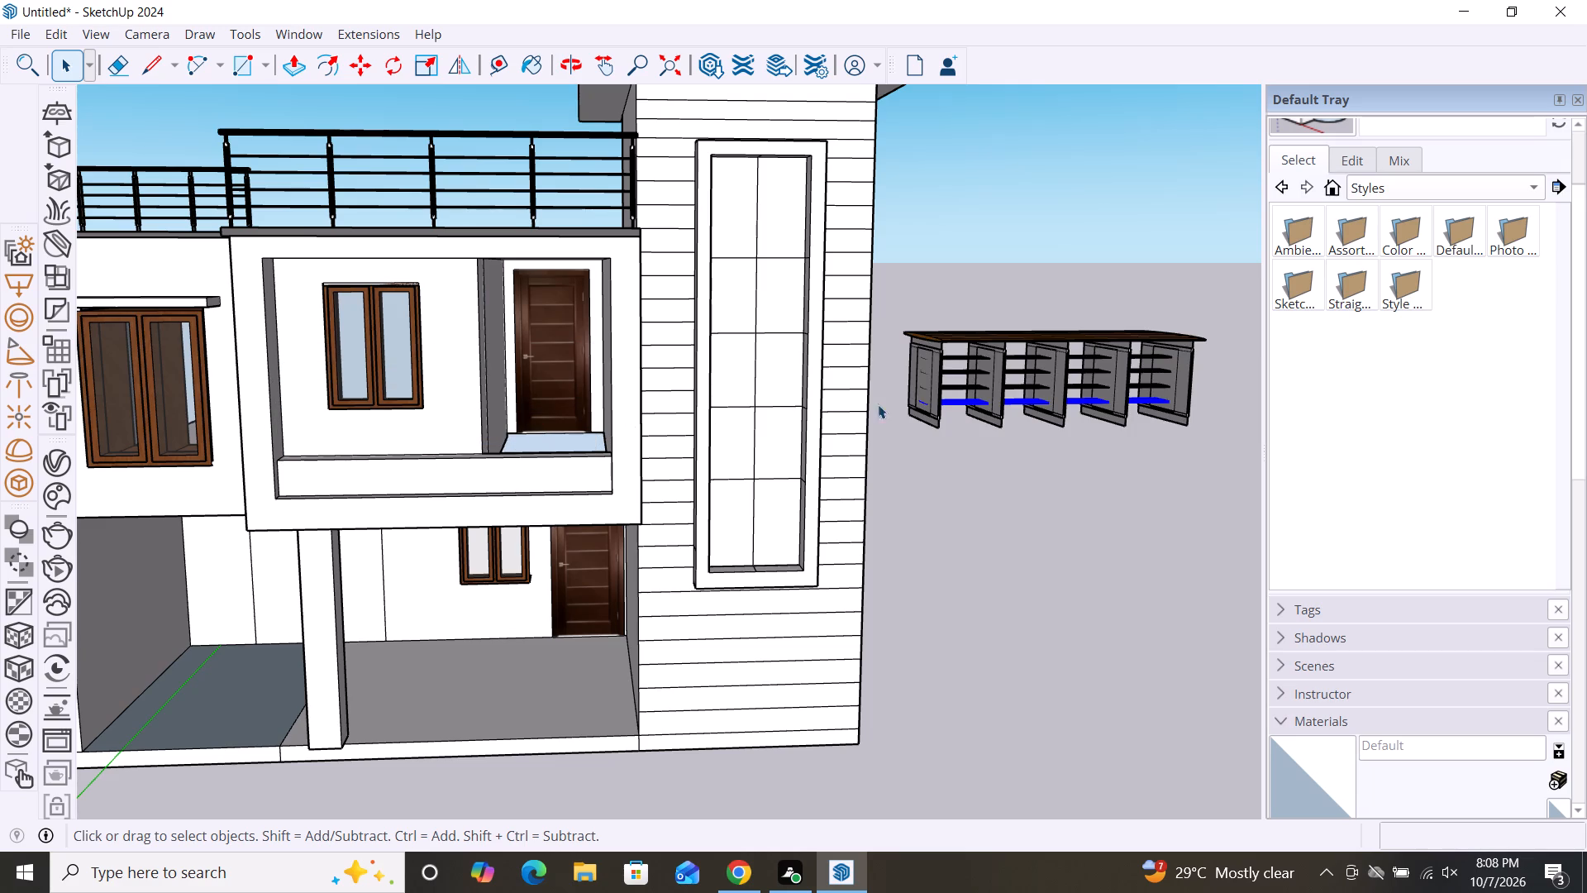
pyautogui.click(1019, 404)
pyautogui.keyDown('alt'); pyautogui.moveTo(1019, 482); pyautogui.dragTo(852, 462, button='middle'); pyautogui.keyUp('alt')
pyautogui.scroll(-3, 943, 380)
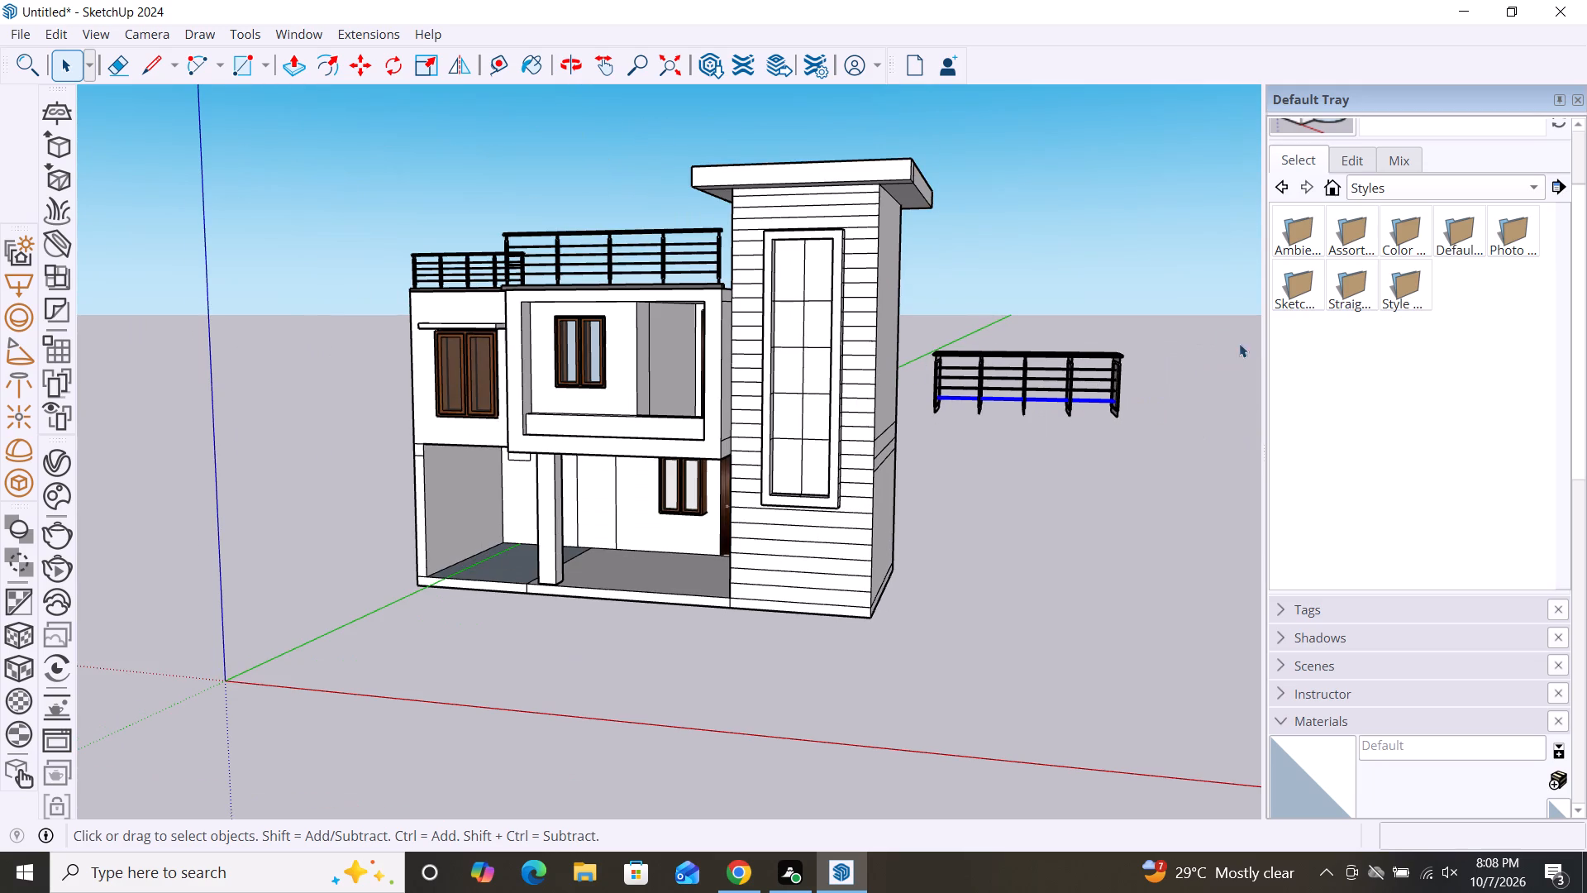
# Delete all parts of the spare railing standing beside the tower.
pyautogui.moveTo(1174, 361); pyautogui.dragTo(927, 413)
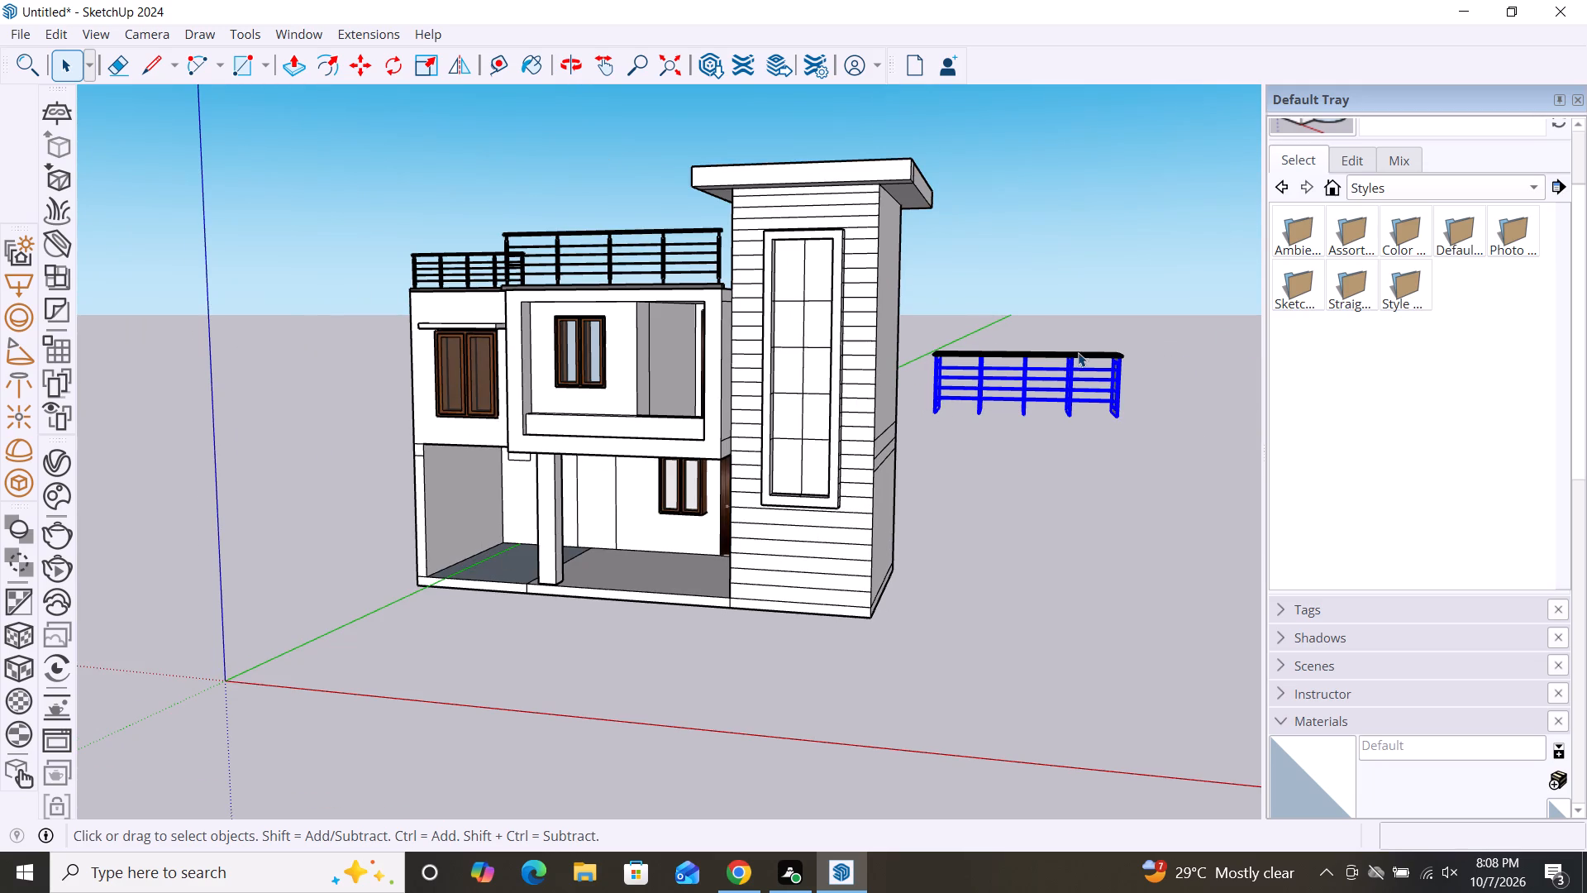
pyautogui.press('Delete')
pyautogui.moveTo(1127, 326); pyautogui.dragTo(939, 391)
pyautogui.press('Delete')
# Examine the house's front facade and the ground line along the porch plinth and tower base from several views.
pyautogui.scroll(-3, 979, 368)
pyautogui.scroll(-1, 703, 552)
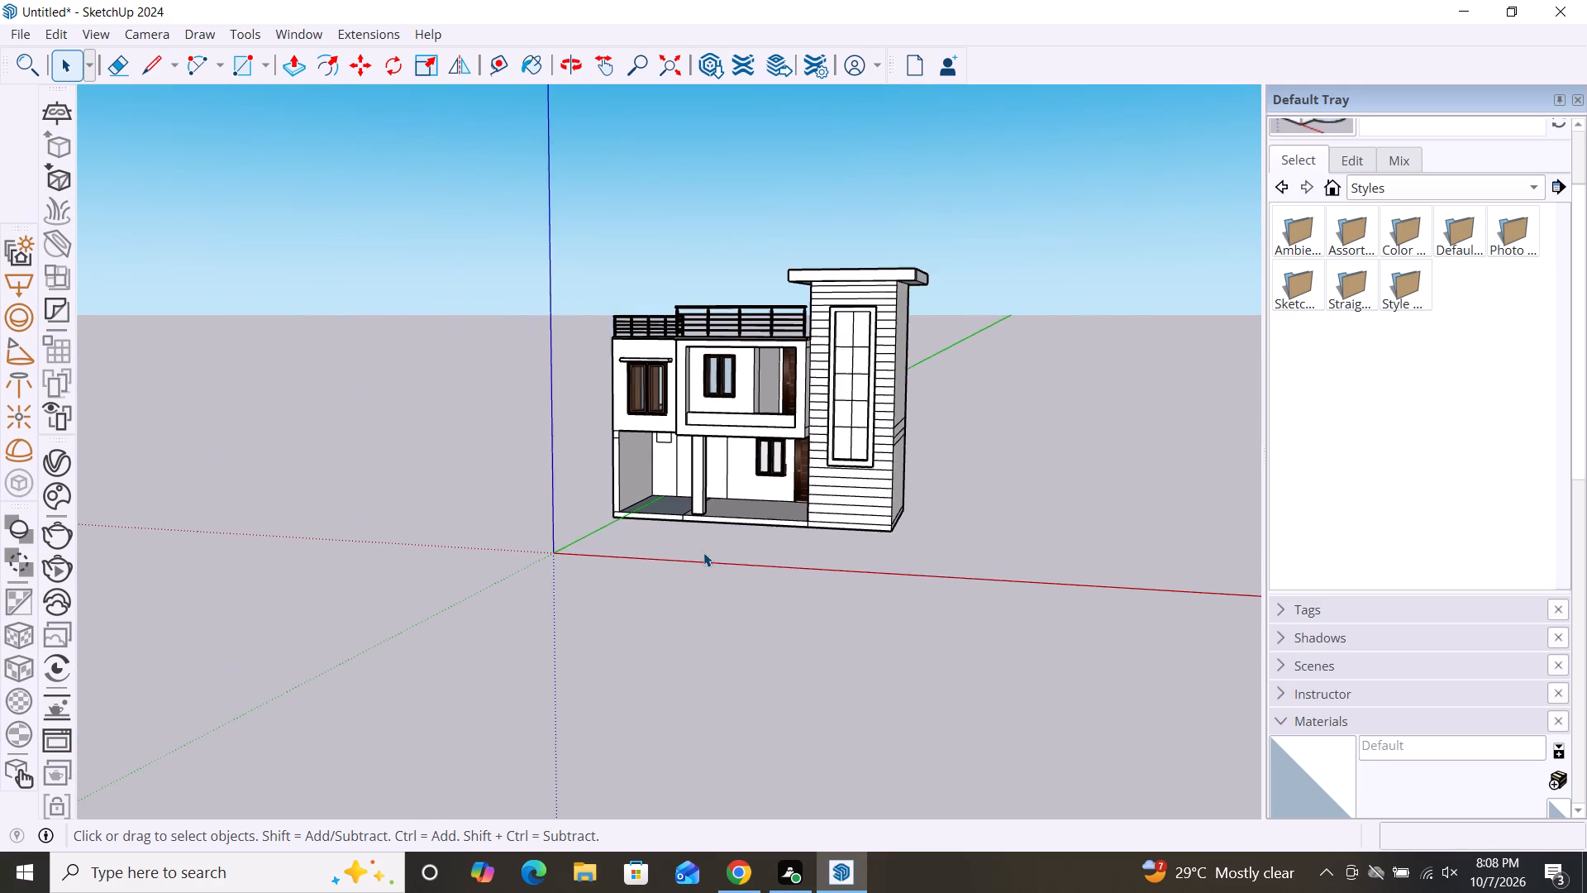
pyautogui.moveTo(703, 552); pyautogui.dragTo(860, 565, button='middle')
pyautogui.moveTo(808, 565); pyautogui.dragTo(795, 506, button='middle')
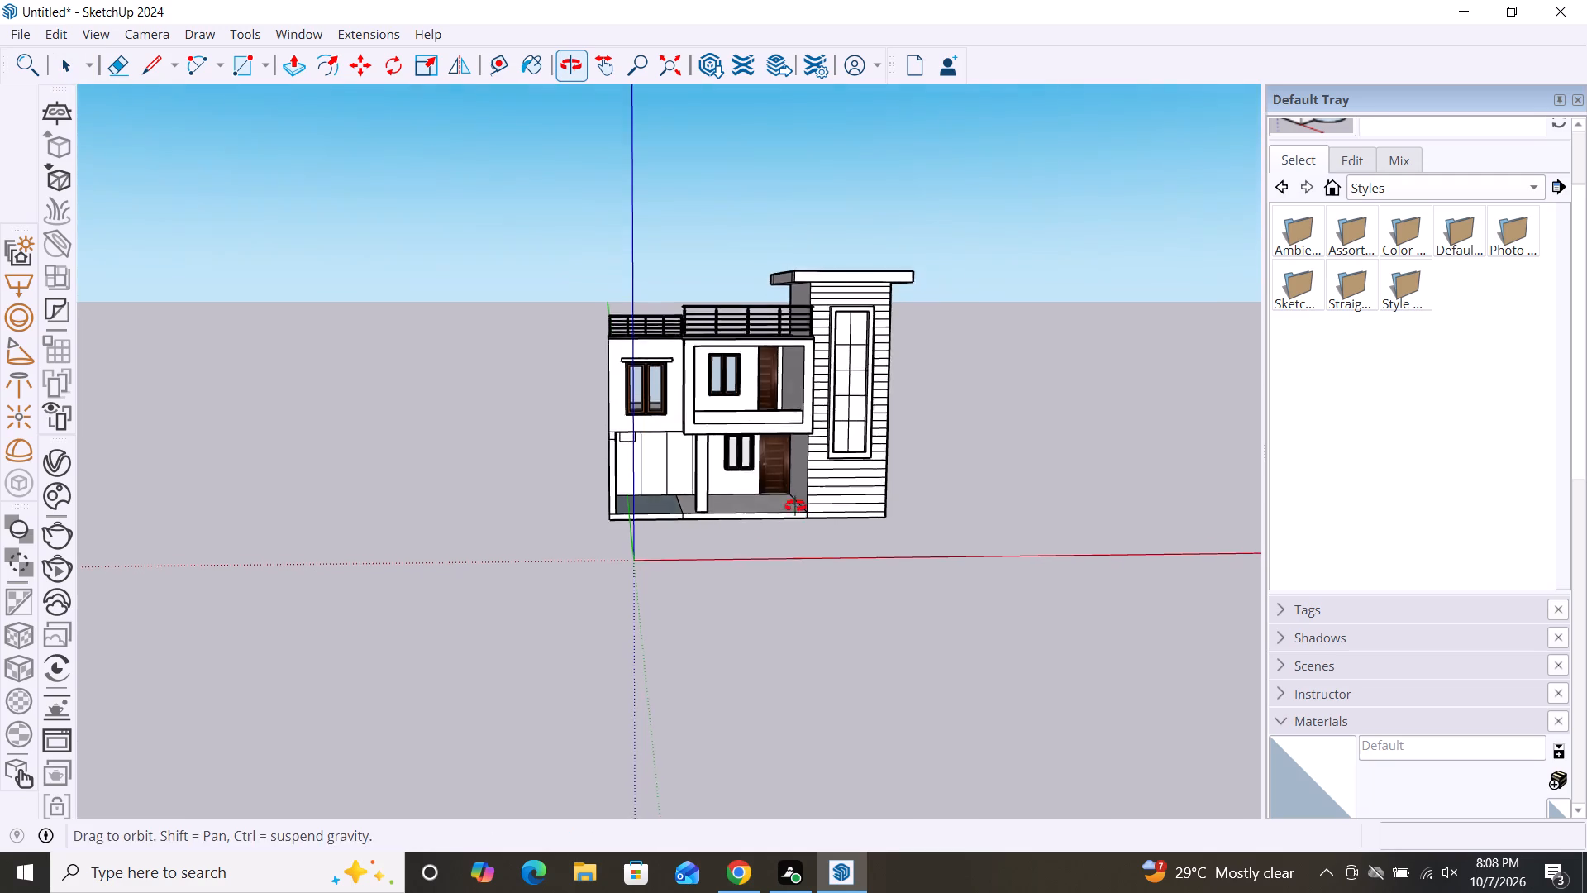
pyautogui.moveTo(795, 506); pyautogui.dragTo(791, 494, button='middle')
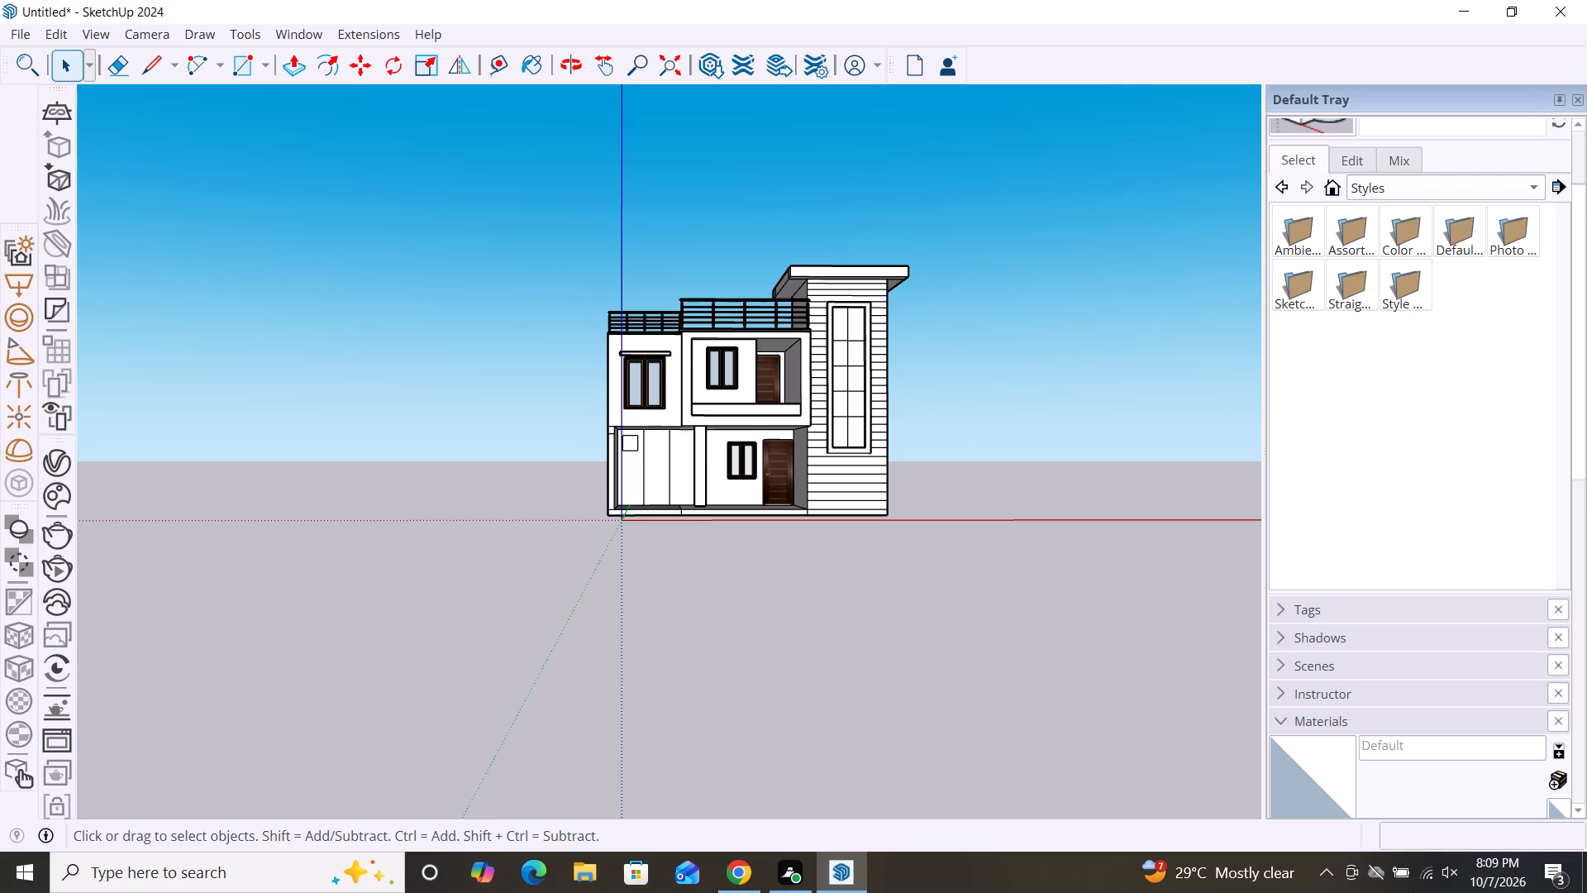
pyautogui.scroll(5, 810, 473)
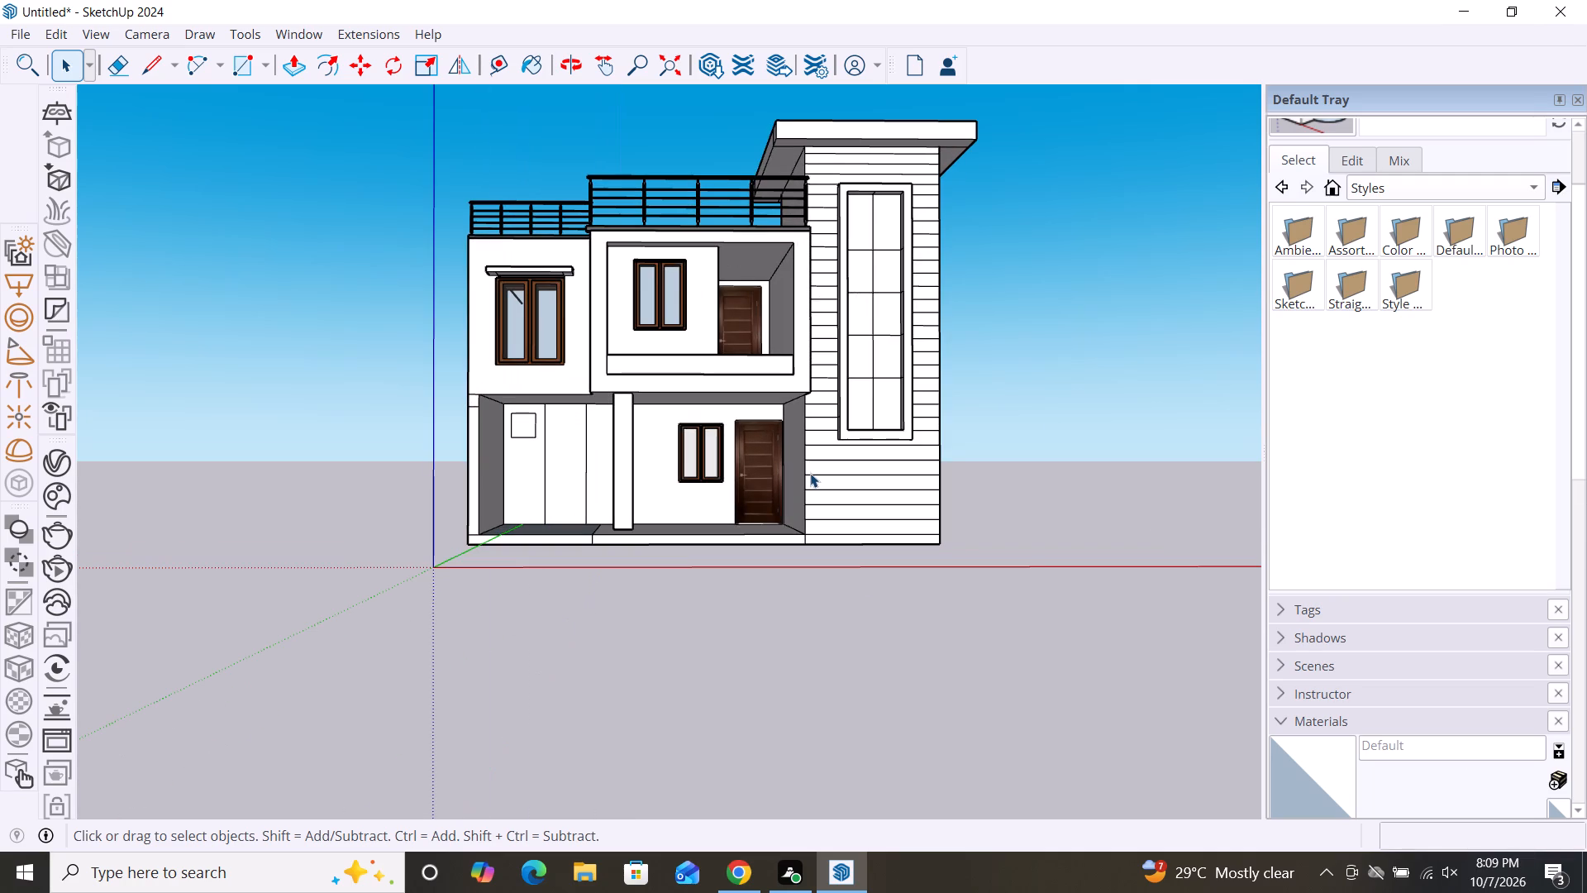
pyautogui.scroll(-3, 810, 473)
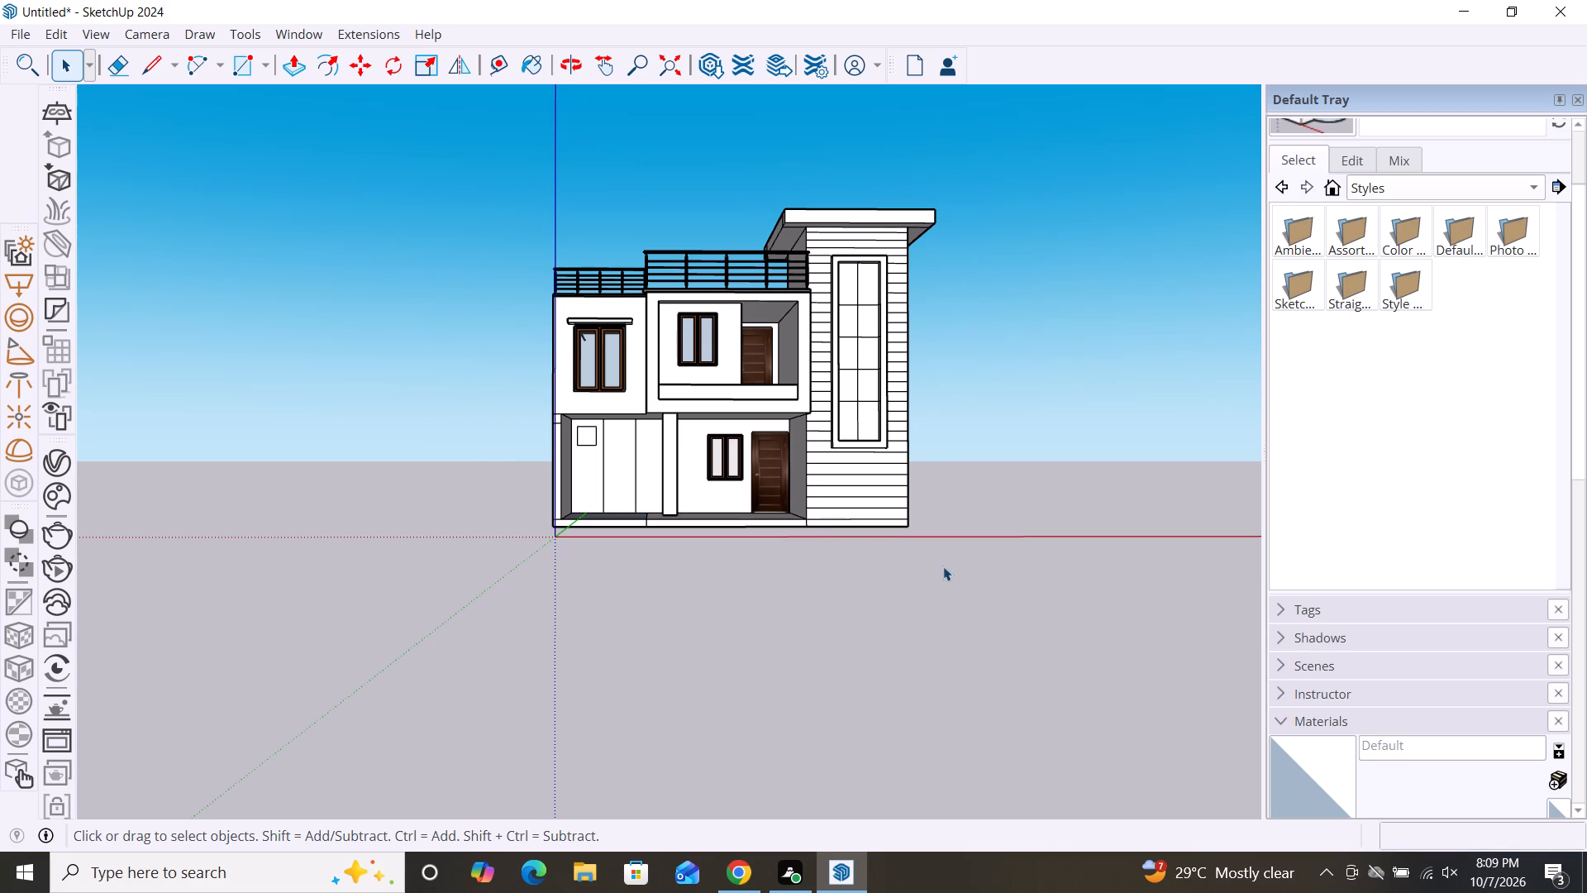
pyautogui.moveTo(911, 679); pyautogui.dragTo(900, 729, button='middle')
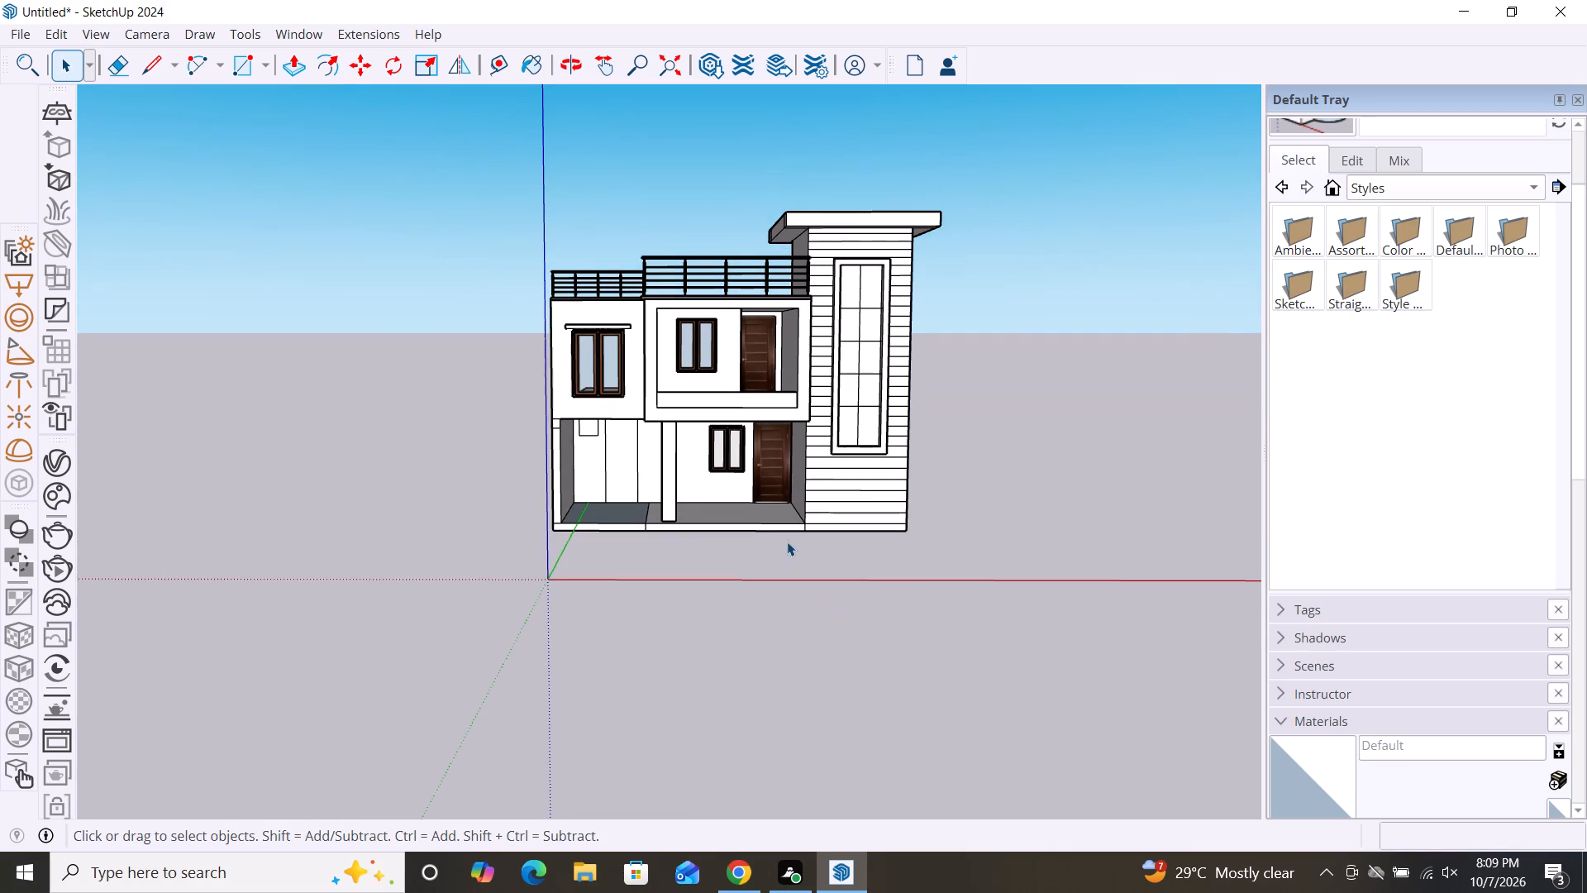
pyautogui.scroll(4, 787, 534)
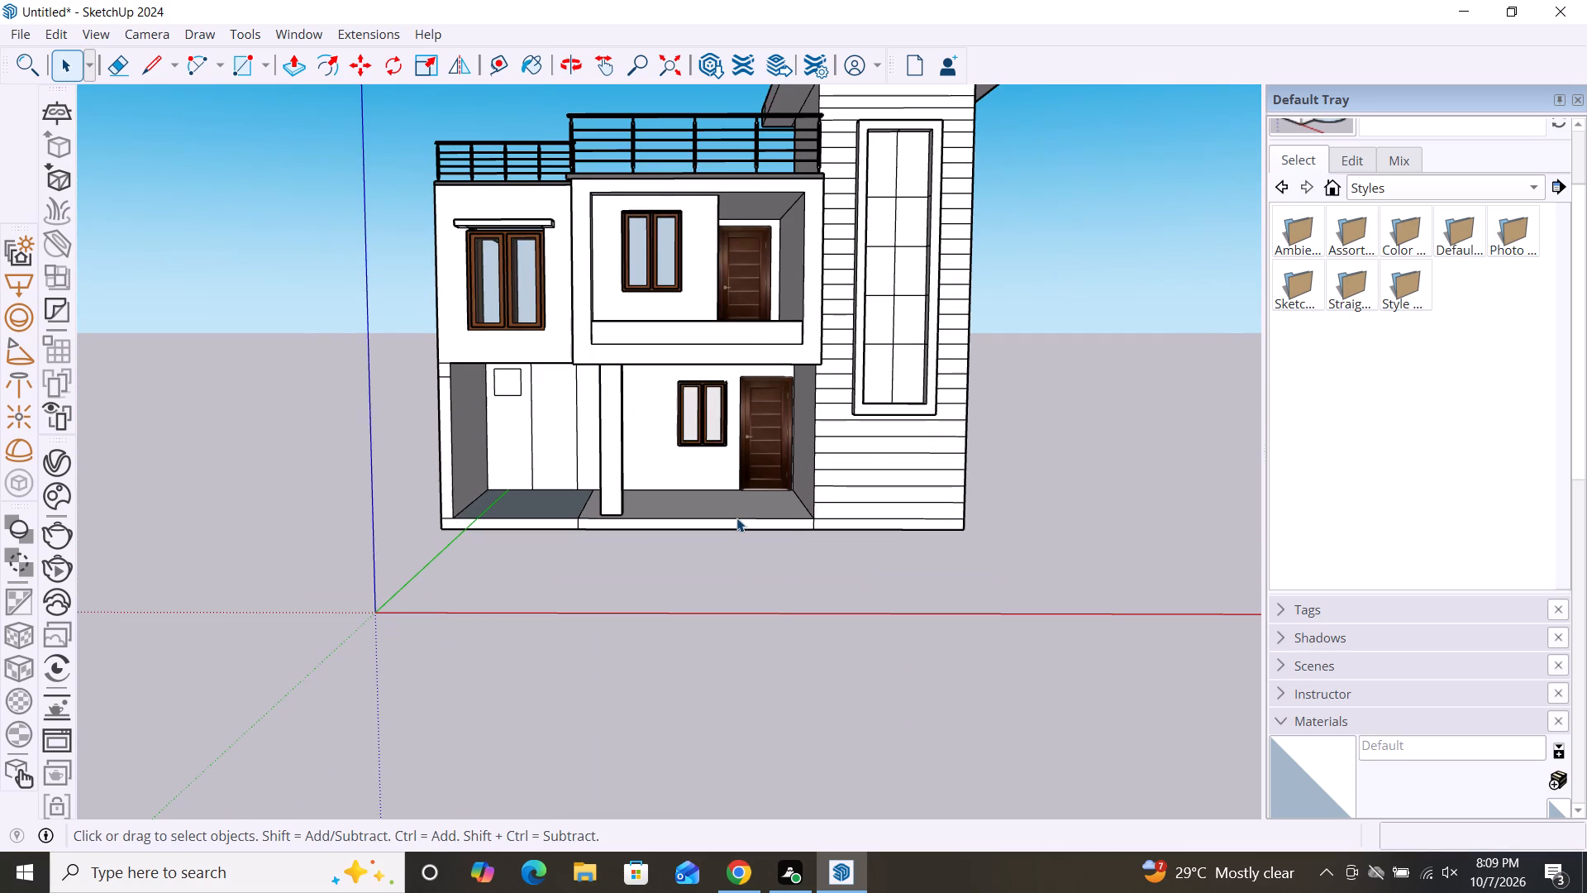
pyautogui.scroll(2, 736, 518)
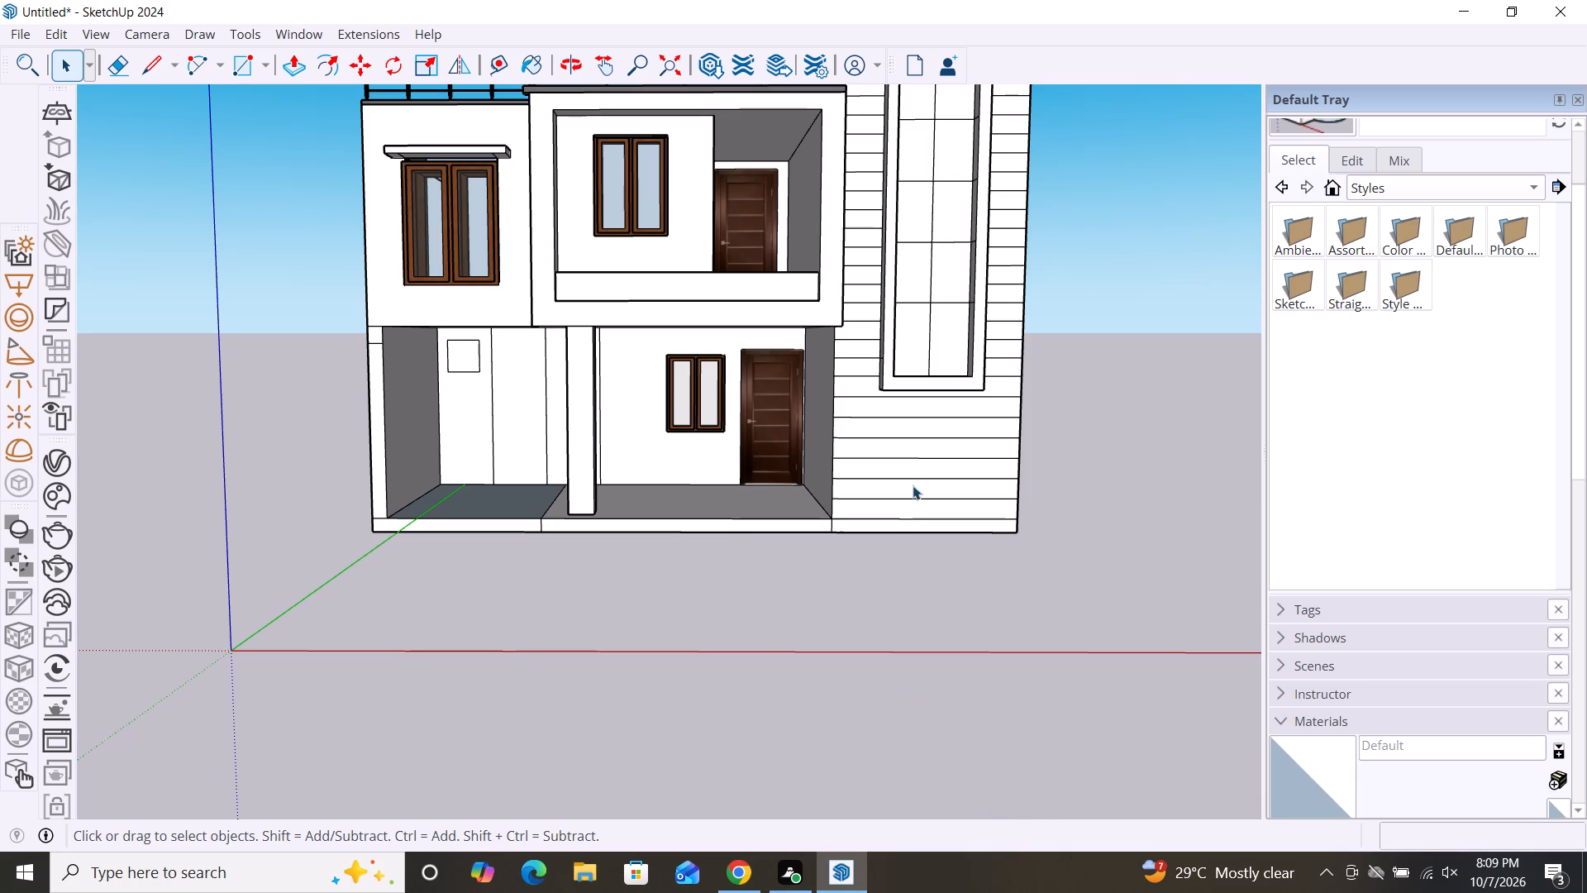
pyautogui.scroll(-2, 907, 509)
pyautogui.moveTo(905, 600); pyautogui.dragTo(947, 600, button='middle')
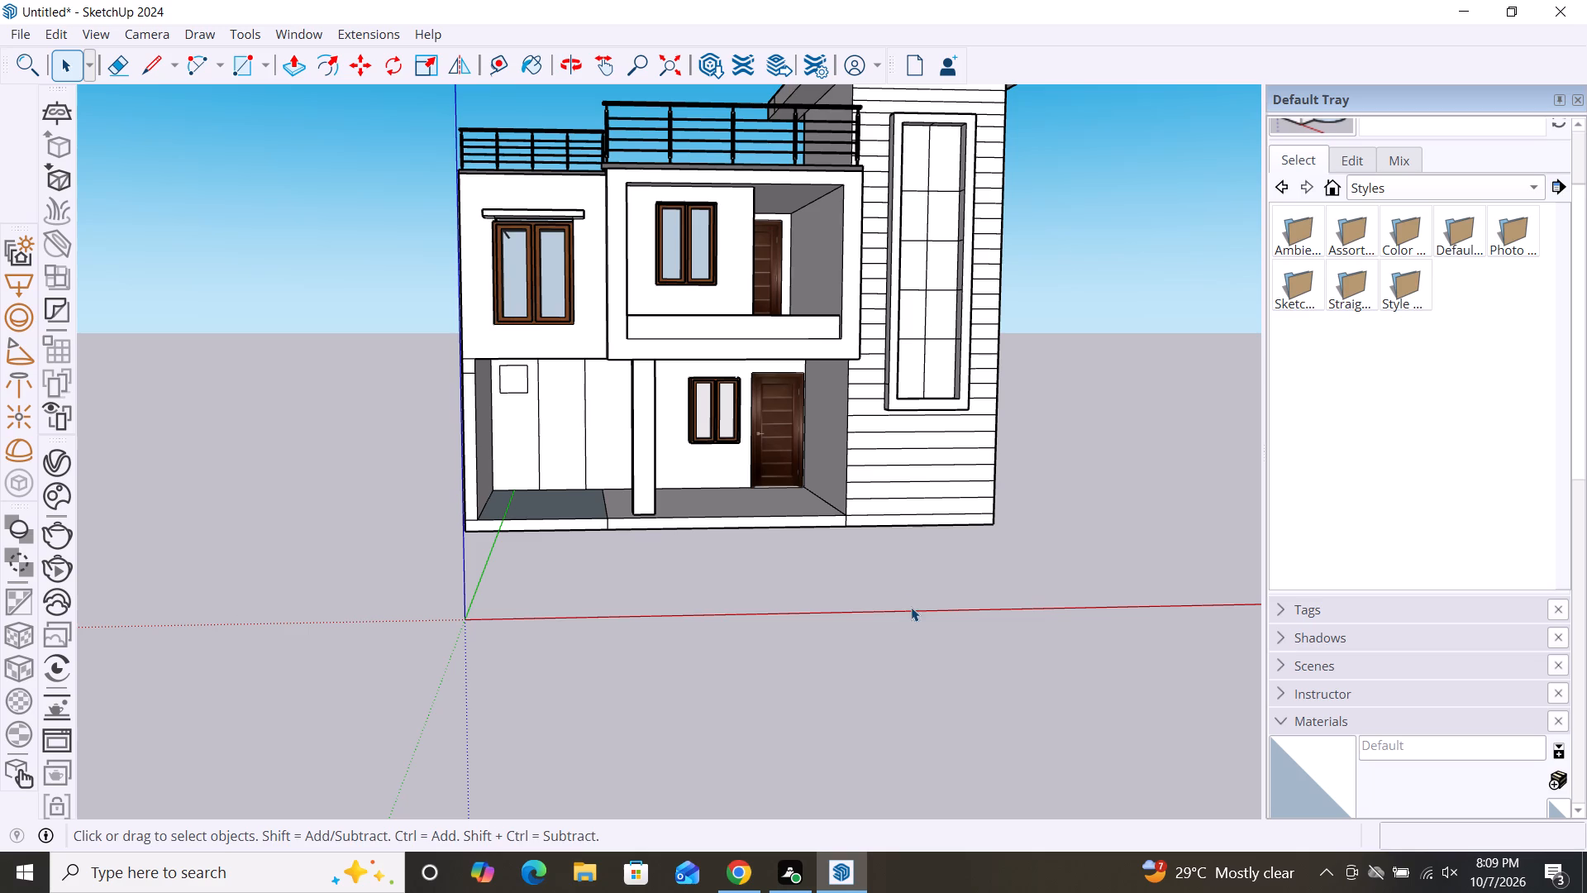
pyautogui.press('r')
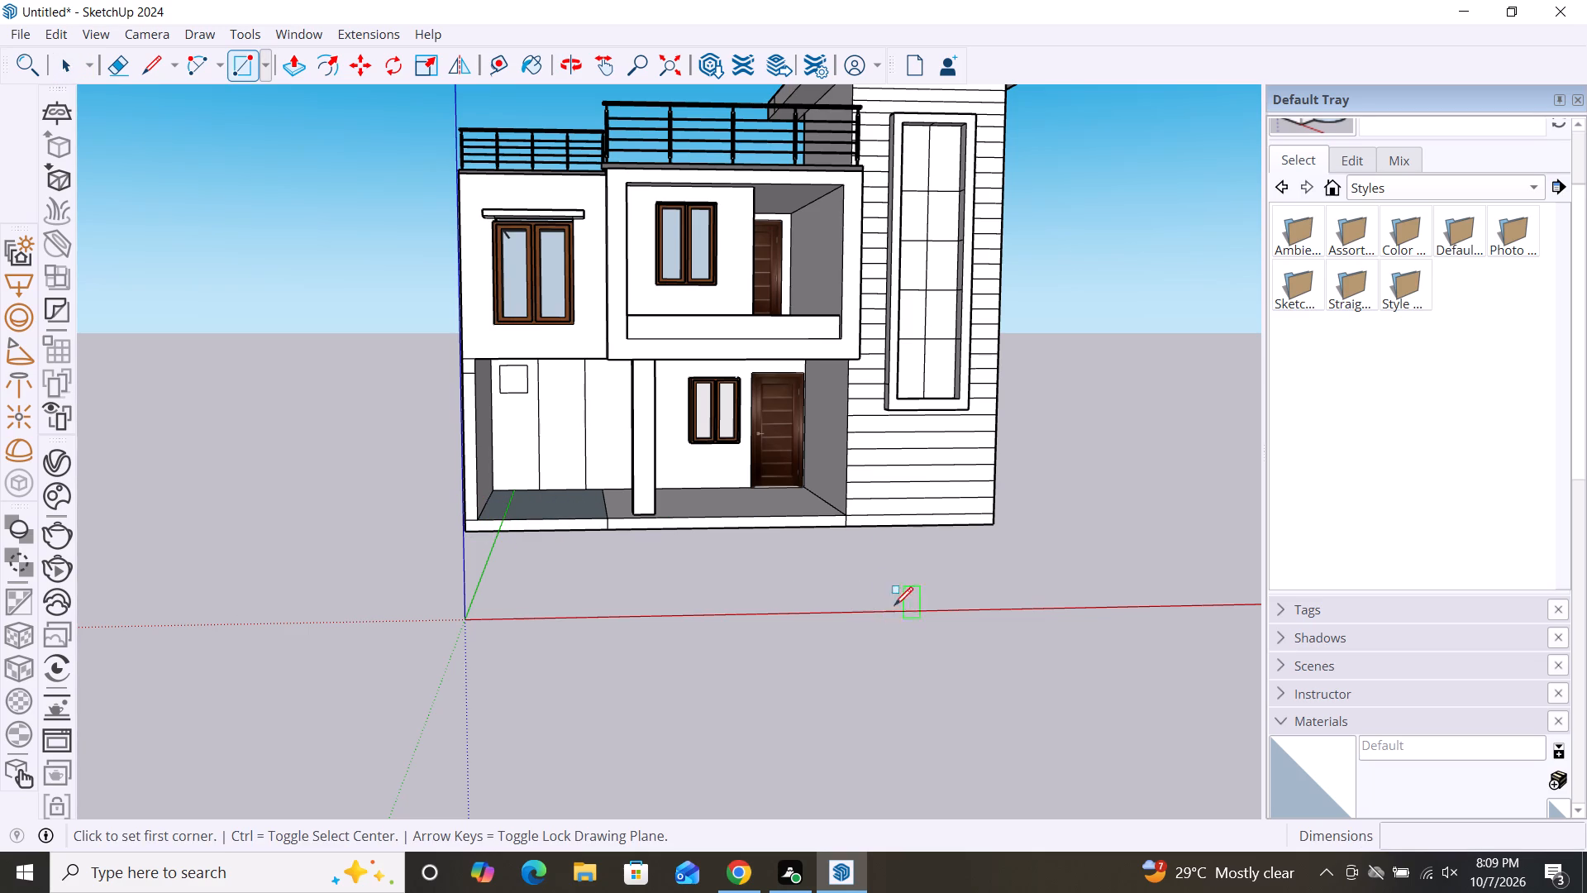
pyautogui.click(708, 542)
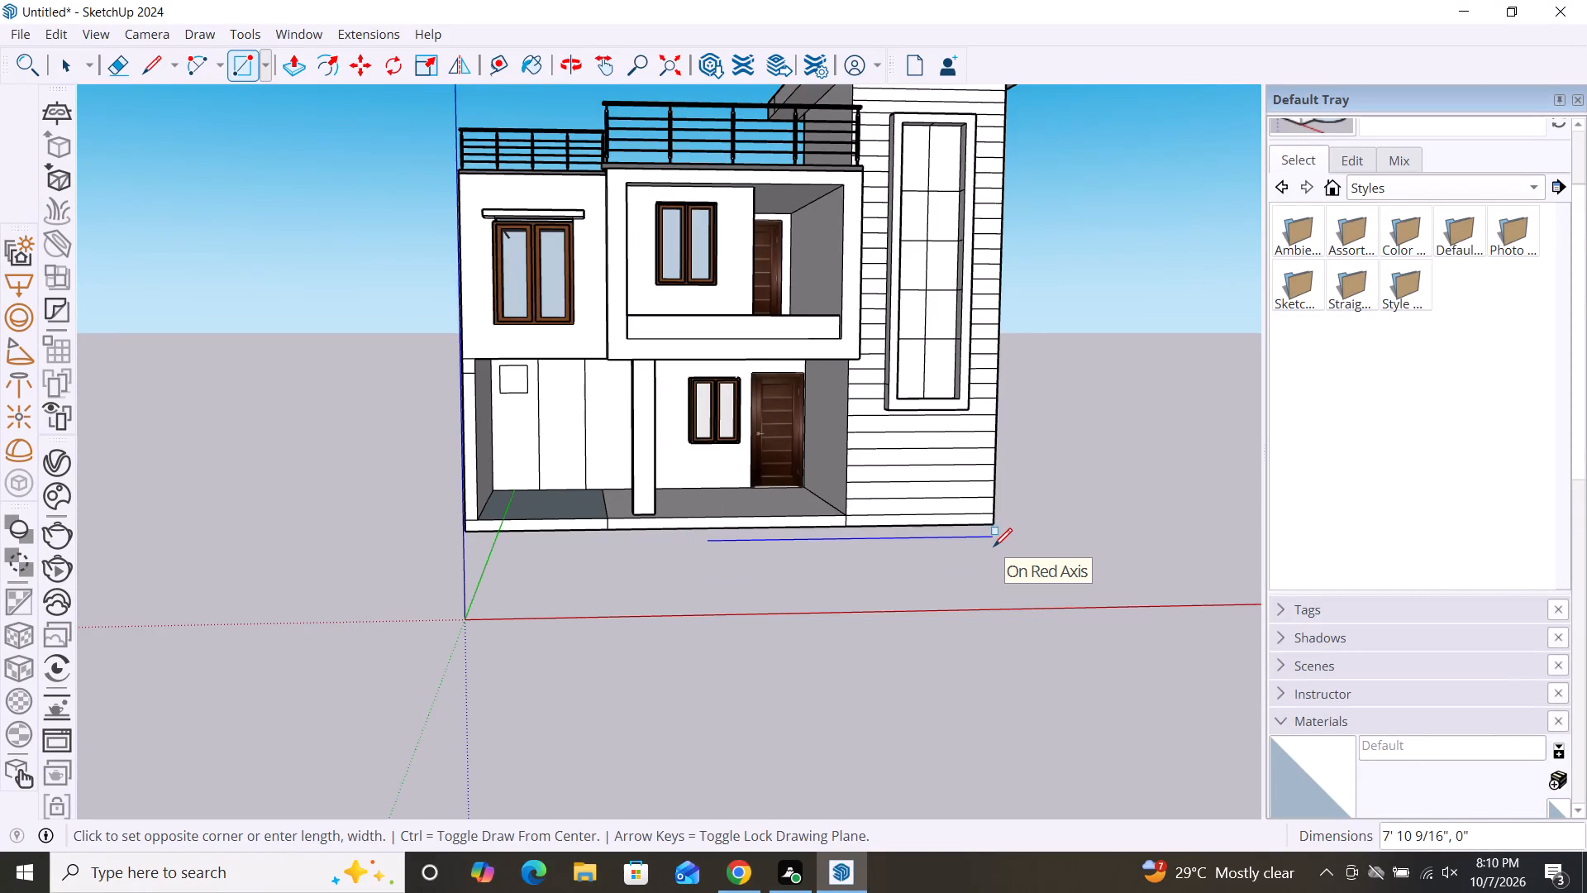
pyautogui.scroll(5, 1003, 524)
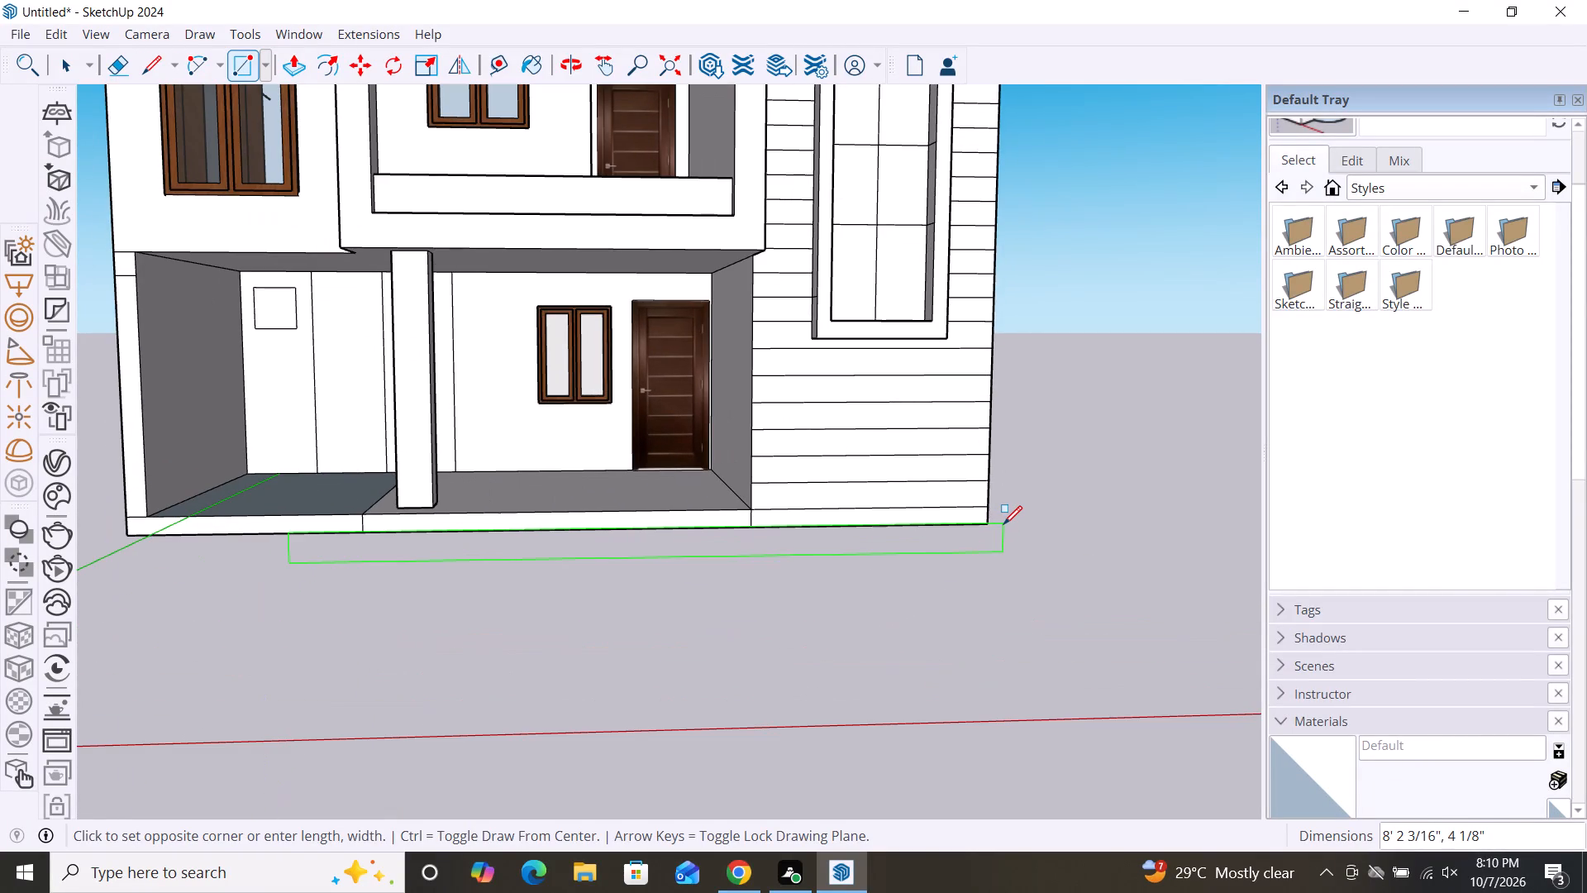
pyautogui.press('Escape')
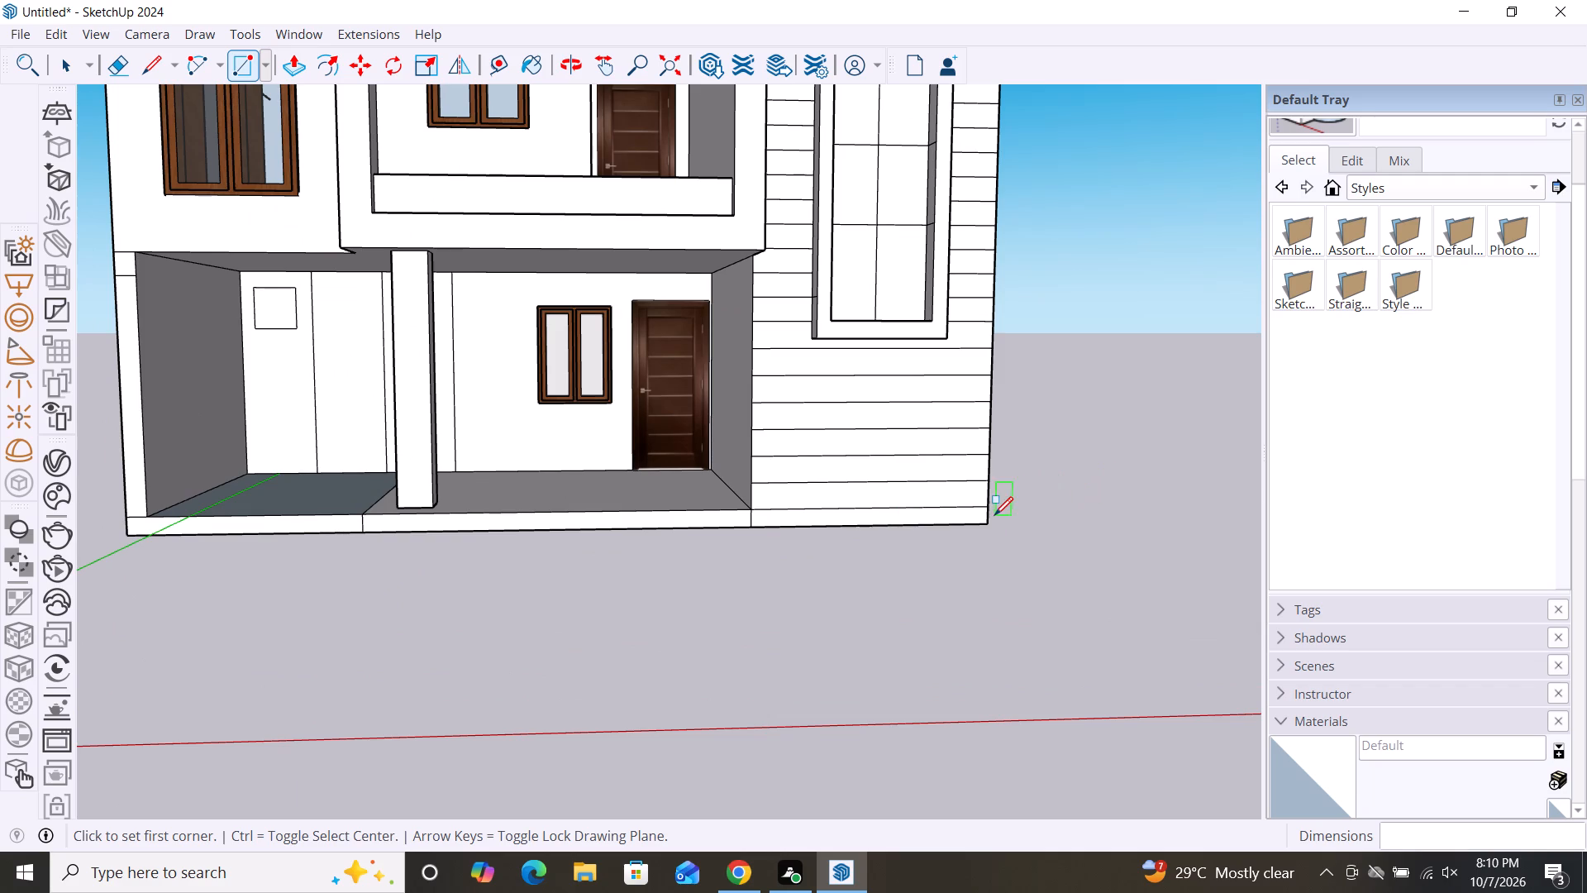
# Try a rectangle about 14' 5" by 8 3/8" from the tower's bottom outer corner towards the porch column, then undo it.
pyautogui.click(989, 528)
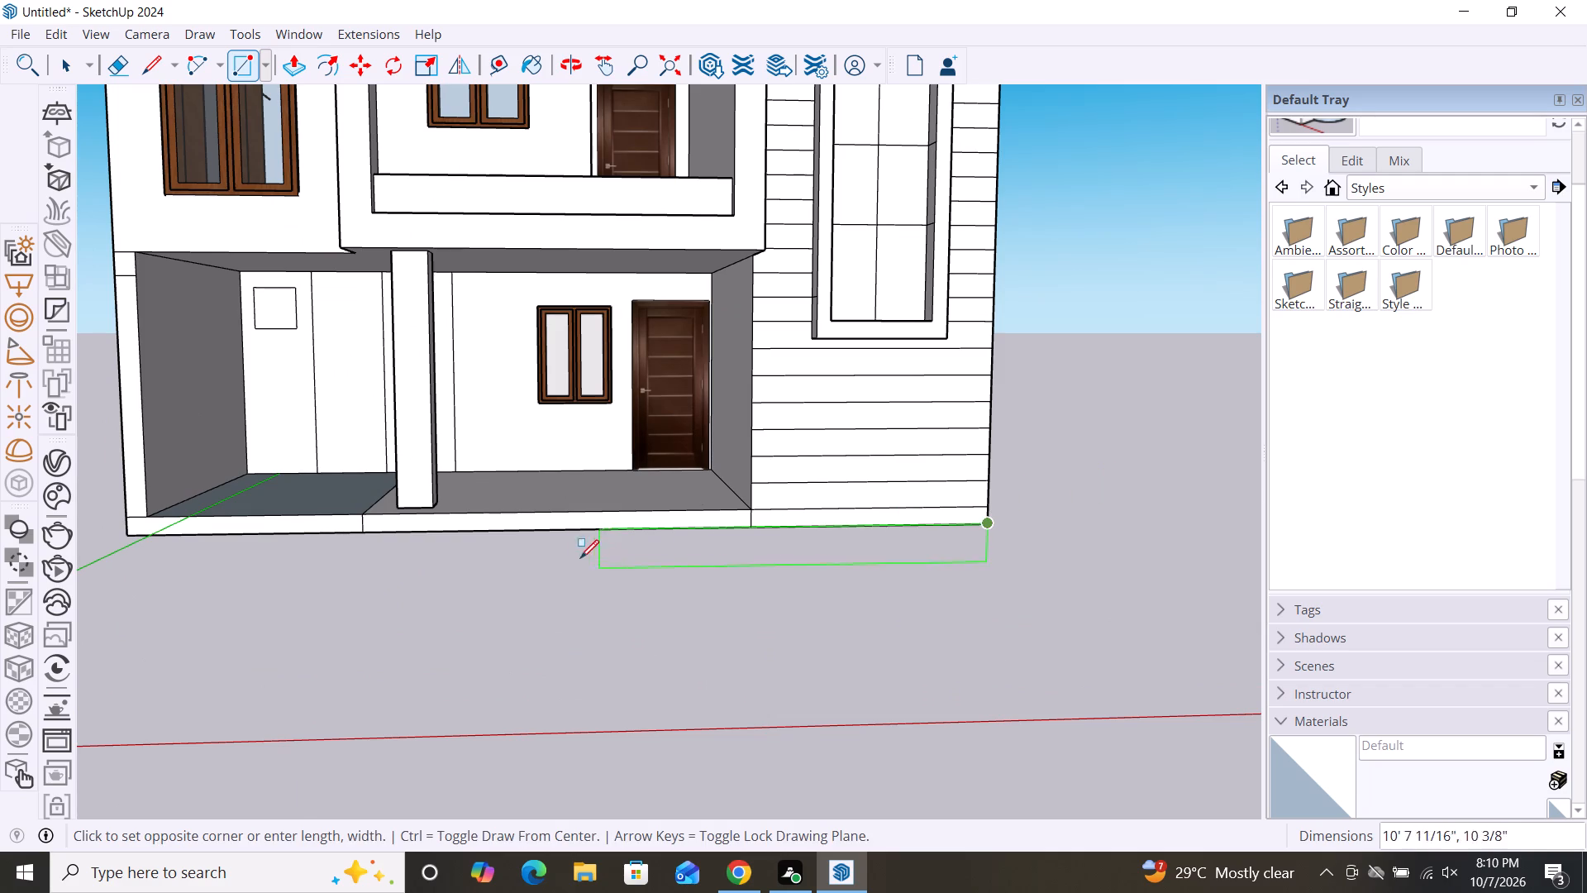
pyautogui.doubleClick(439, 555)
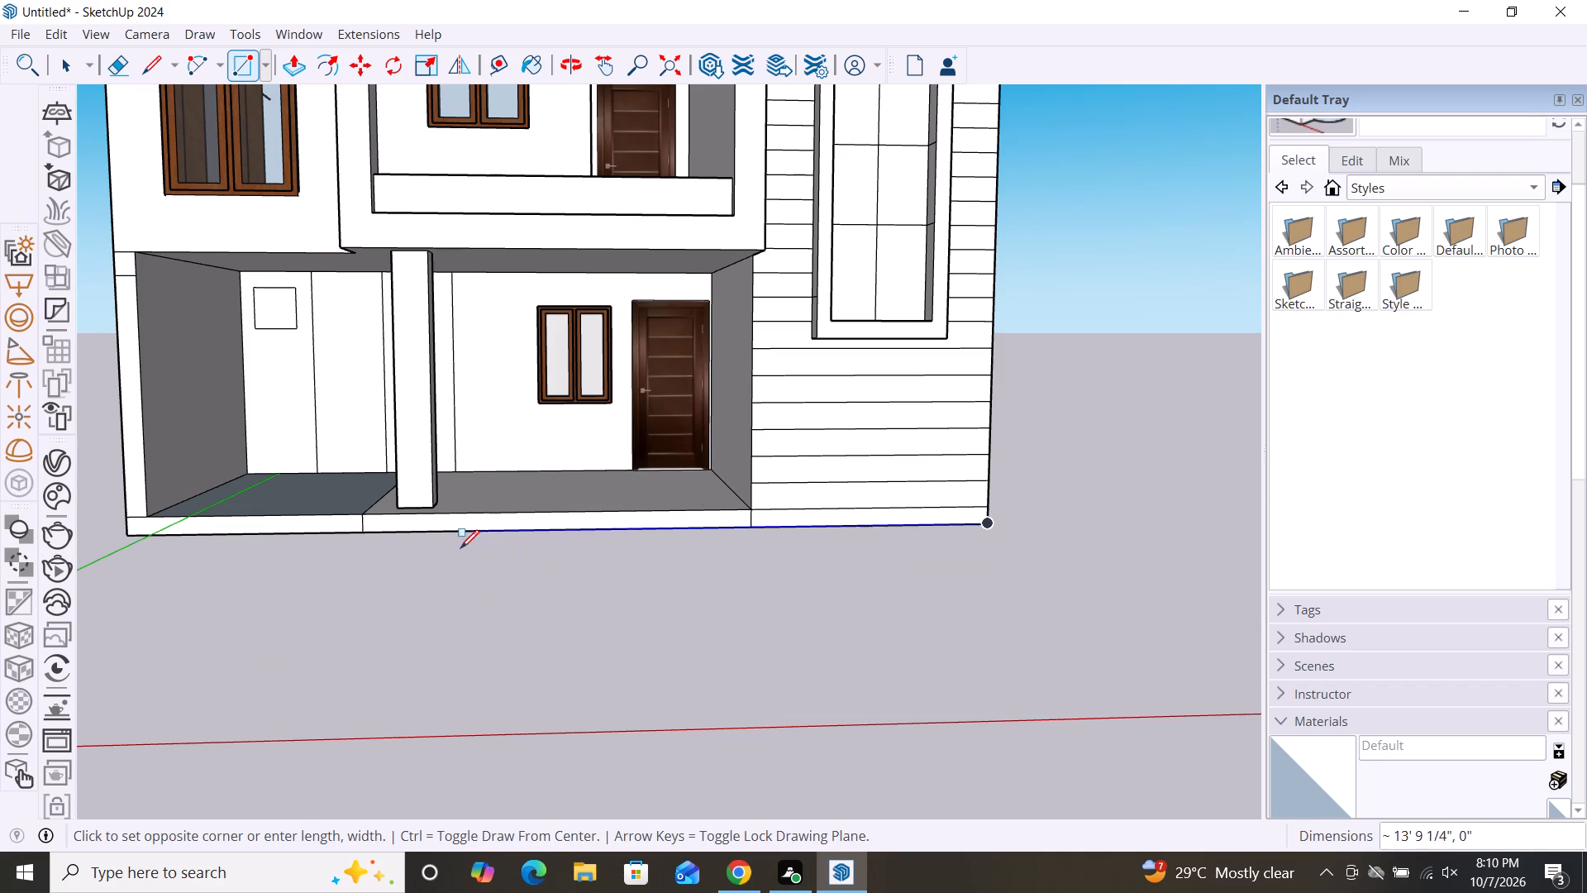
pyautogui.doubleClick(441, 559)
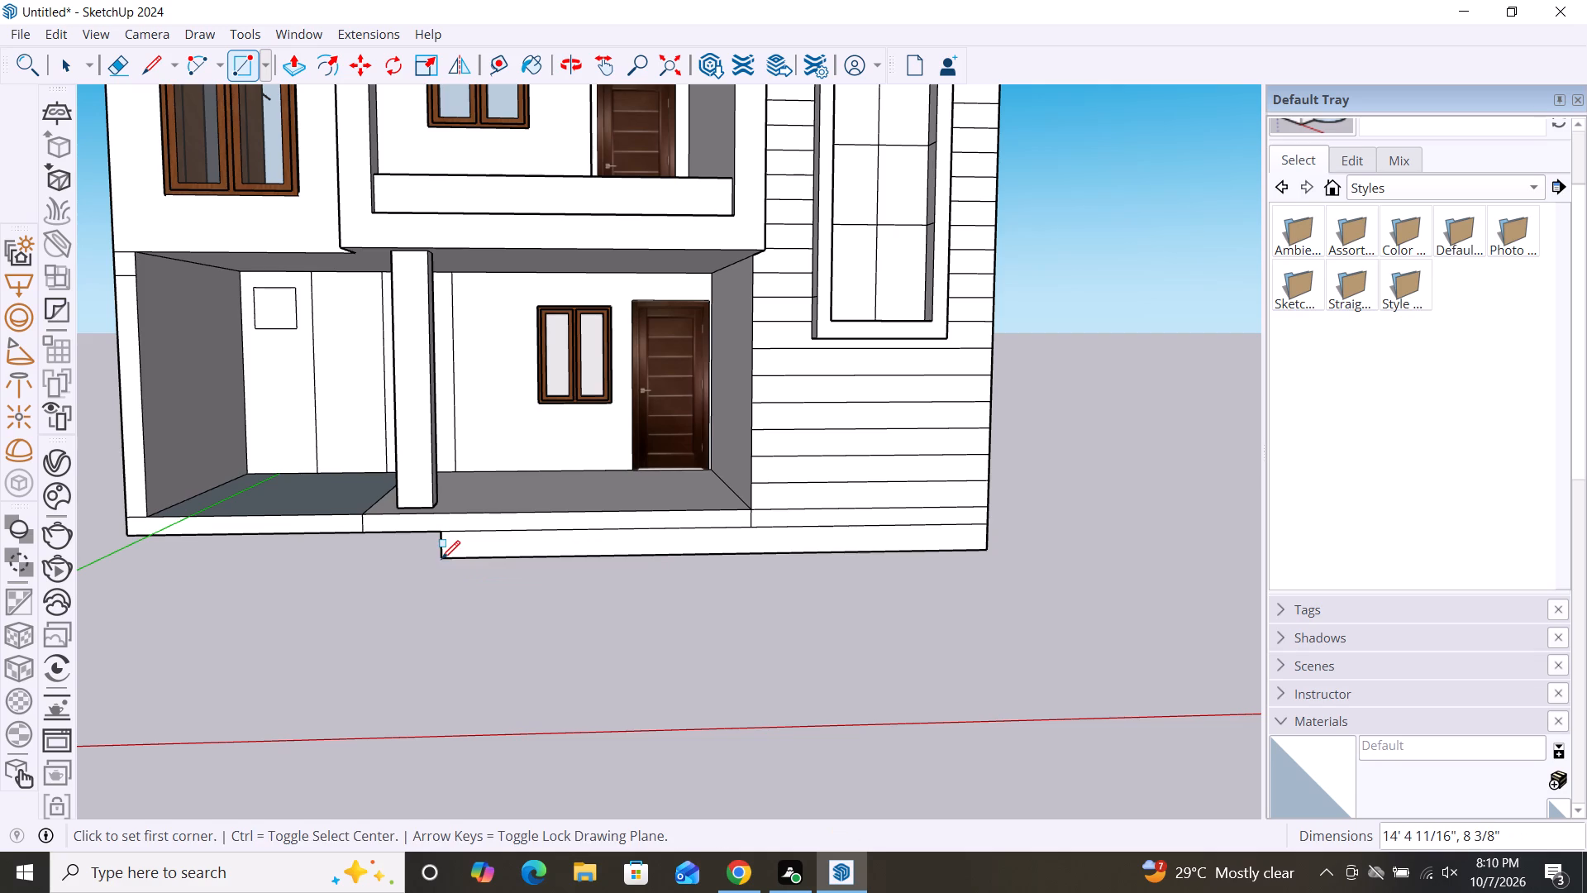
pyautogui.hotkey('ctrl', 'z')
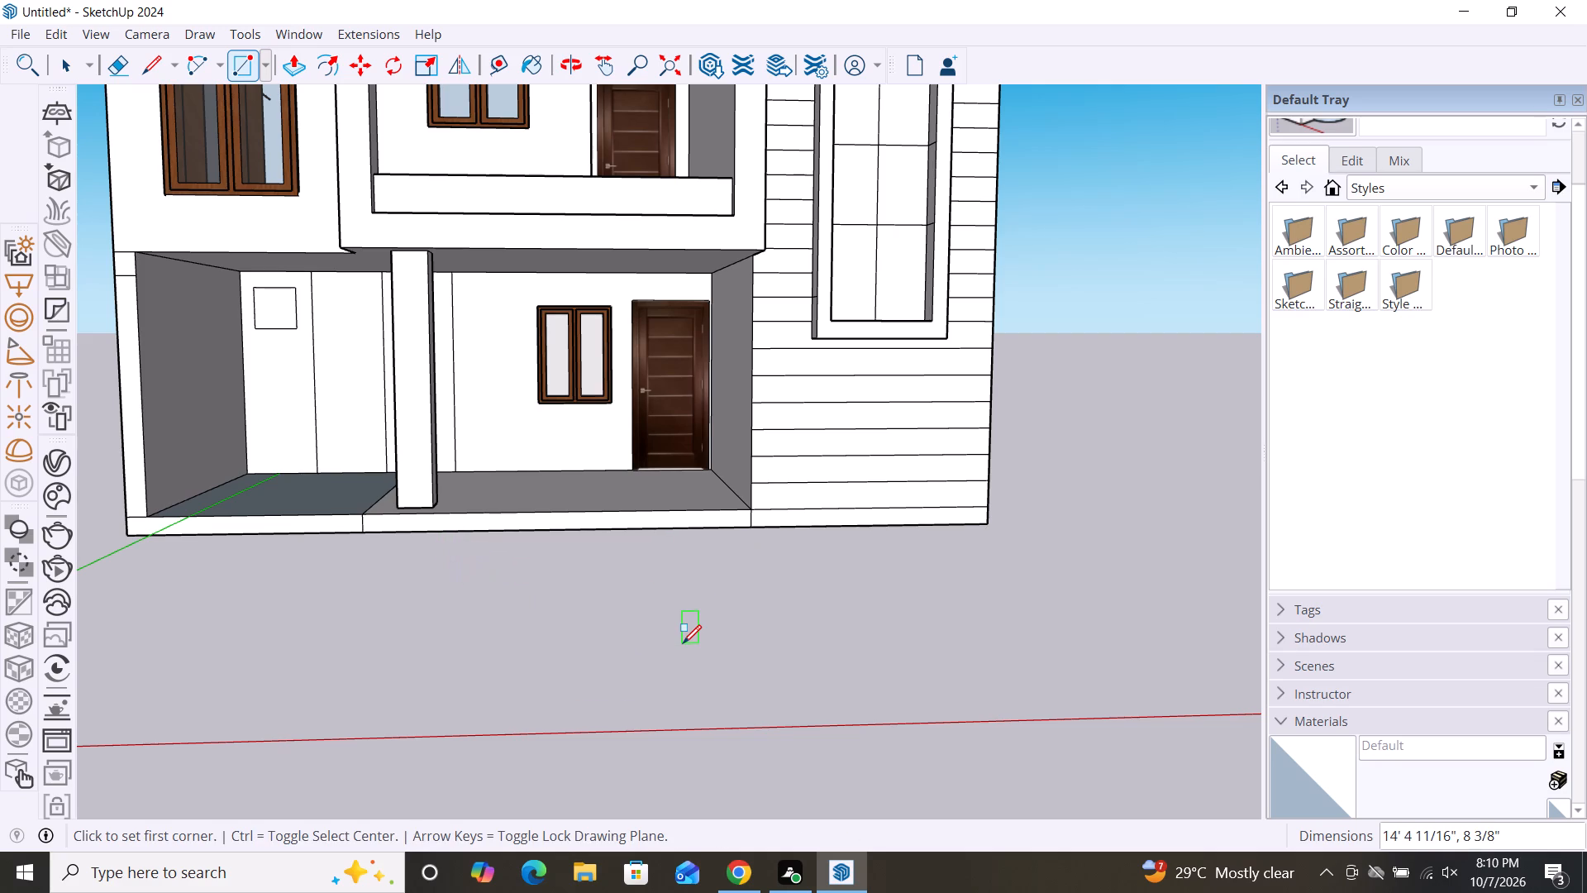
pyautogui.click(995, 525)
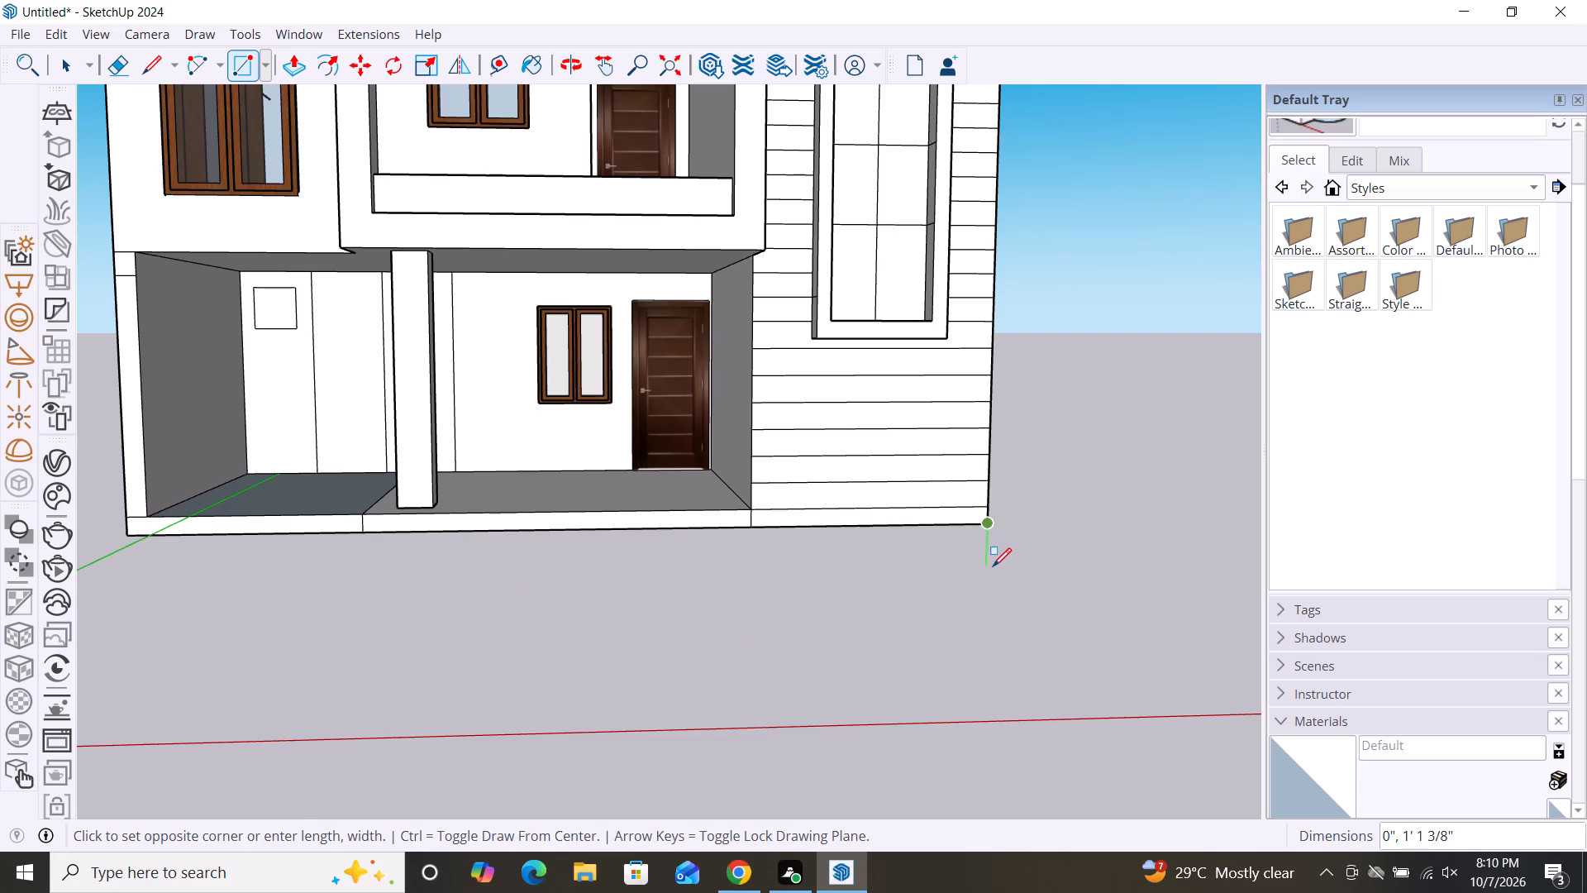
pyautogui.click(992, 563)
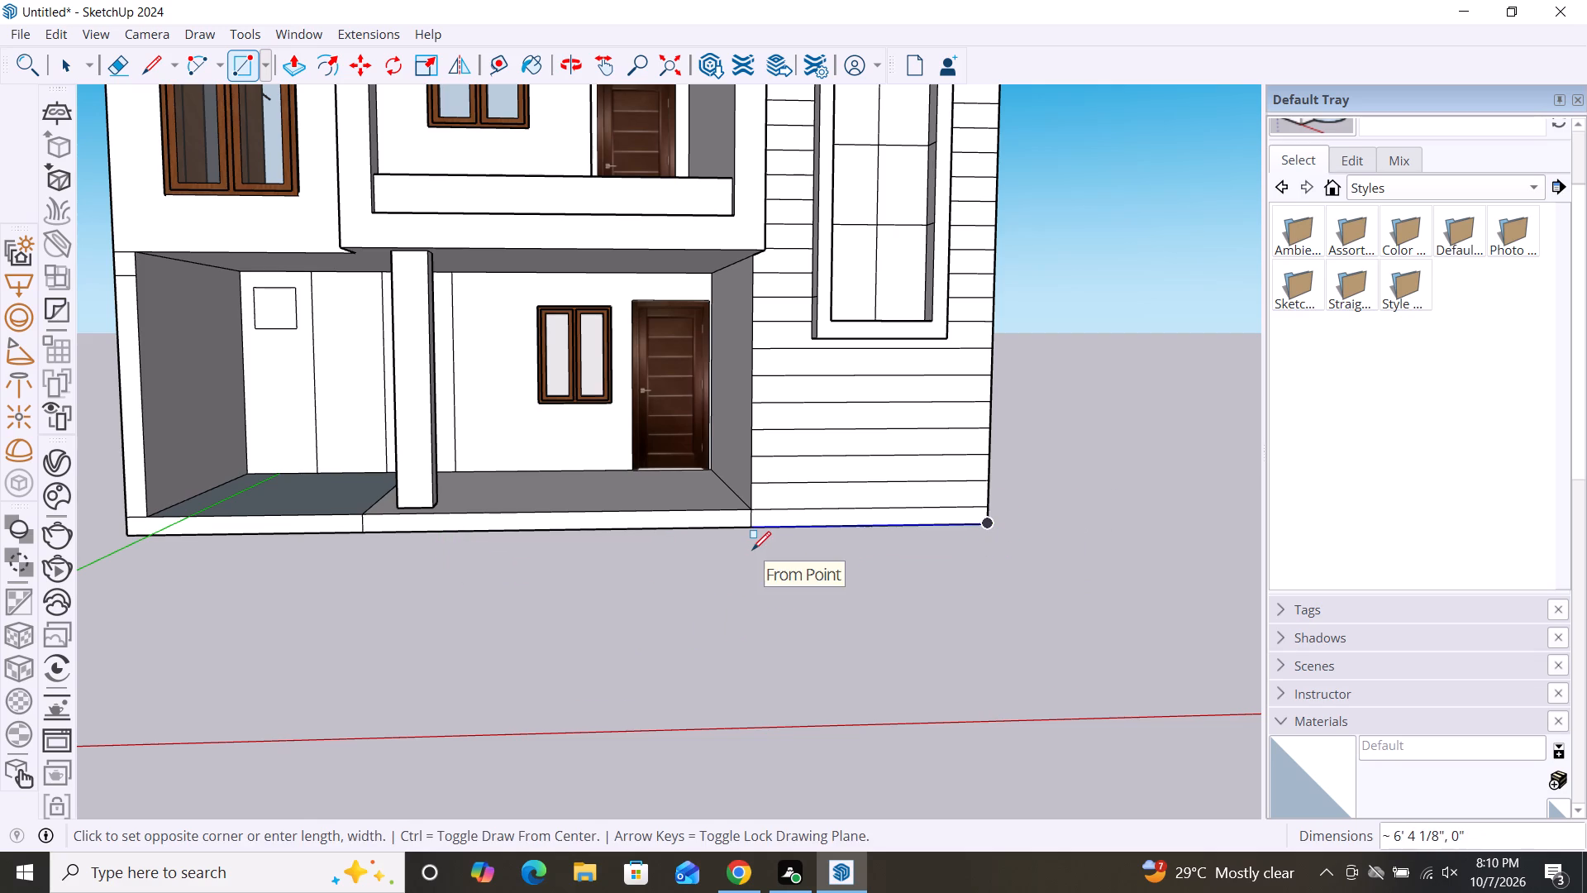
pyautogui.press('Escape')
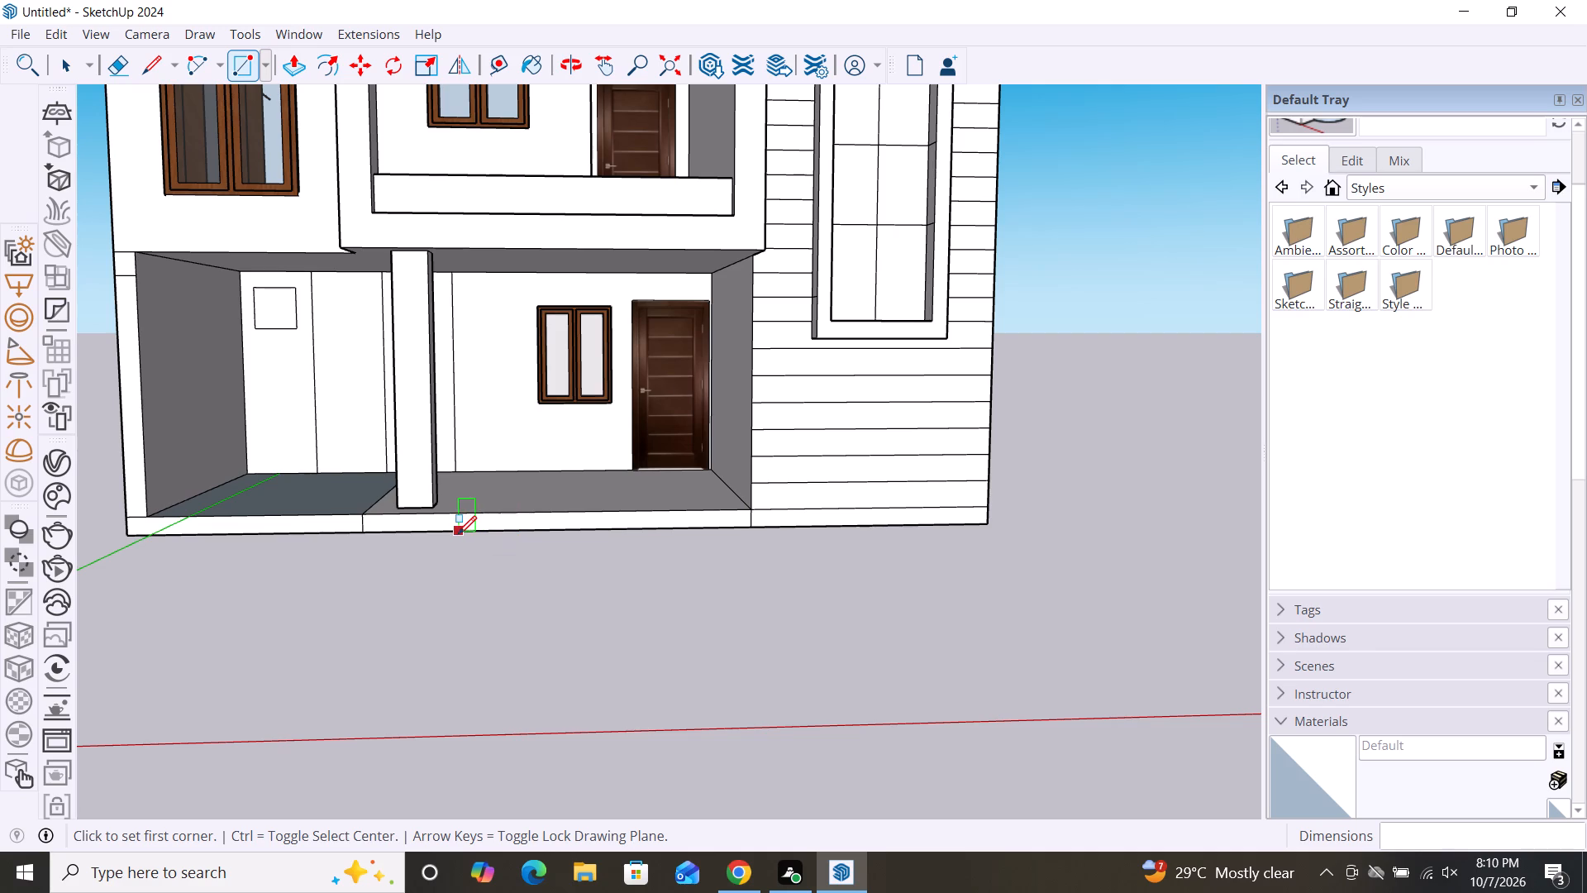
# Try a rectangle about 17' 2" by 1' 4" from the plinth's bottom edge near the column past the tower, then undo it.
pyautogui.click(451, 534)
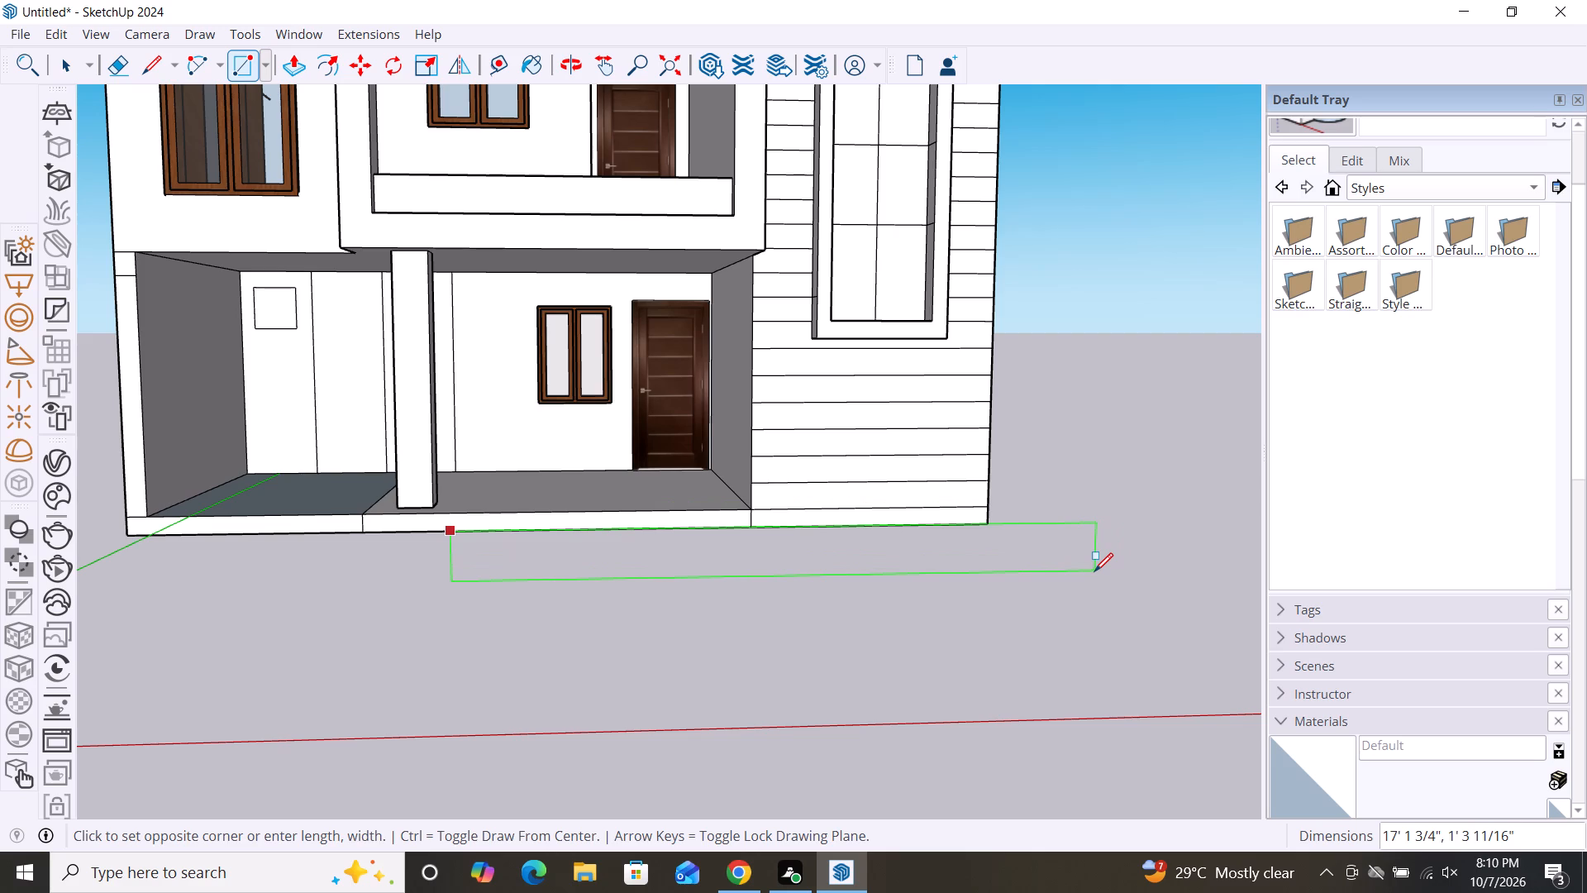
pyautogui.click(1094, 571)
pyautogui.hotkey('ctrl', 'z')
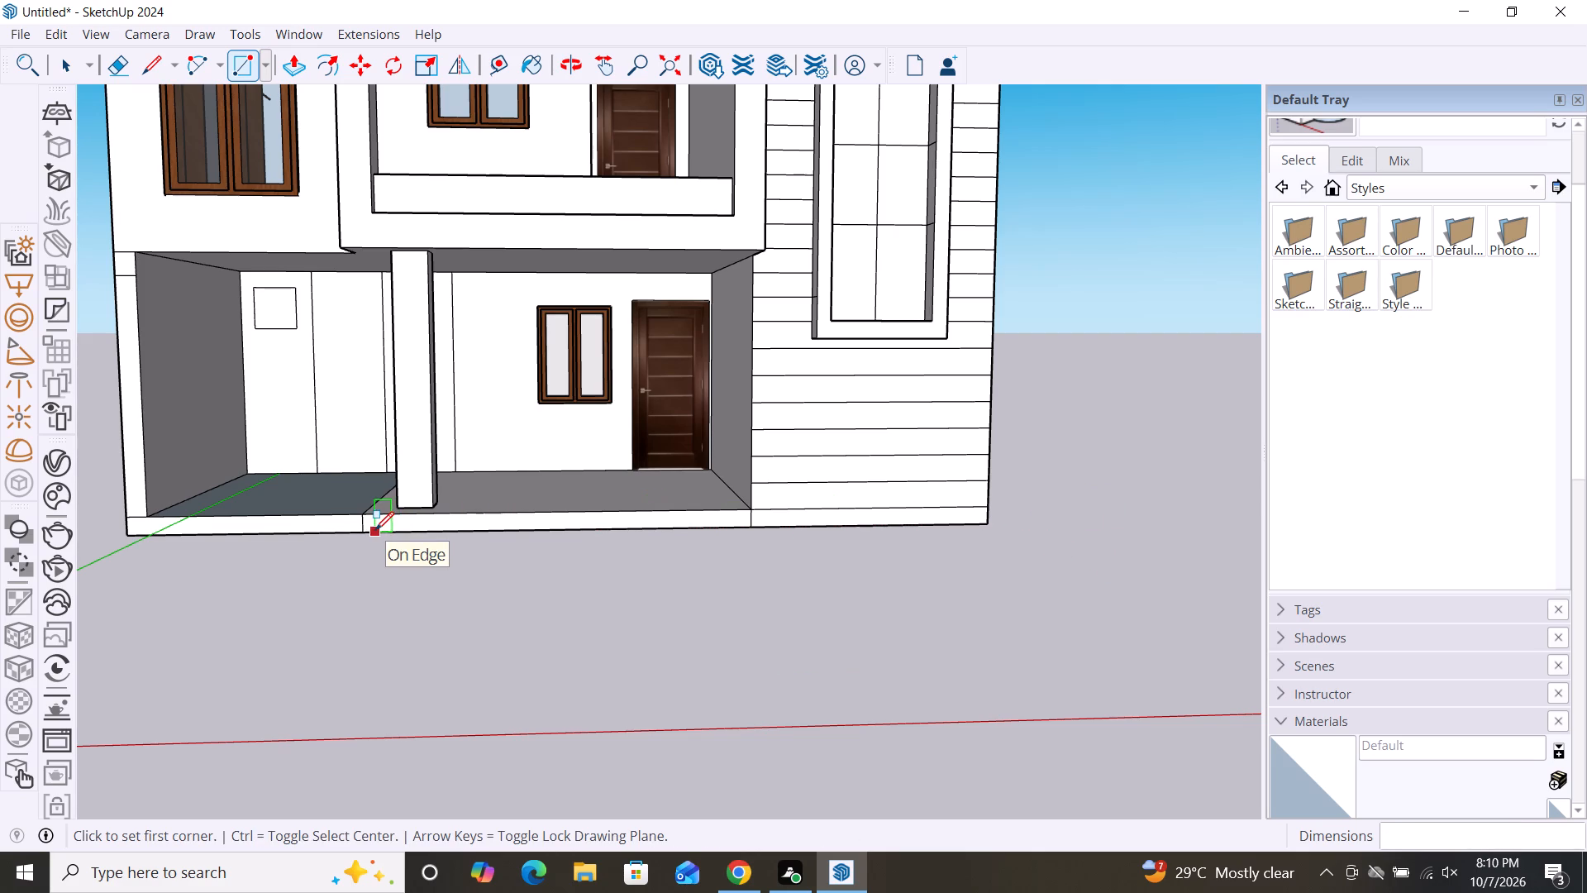
# Draw a closed ground strip with lines from the plinth edge beside the column, about 12' 11" along the red axis, ending at the tower's outer corner.
pyautogui.scroll(6, 375, 530)
pyautogui.press('space')
pyautogui.press('l')
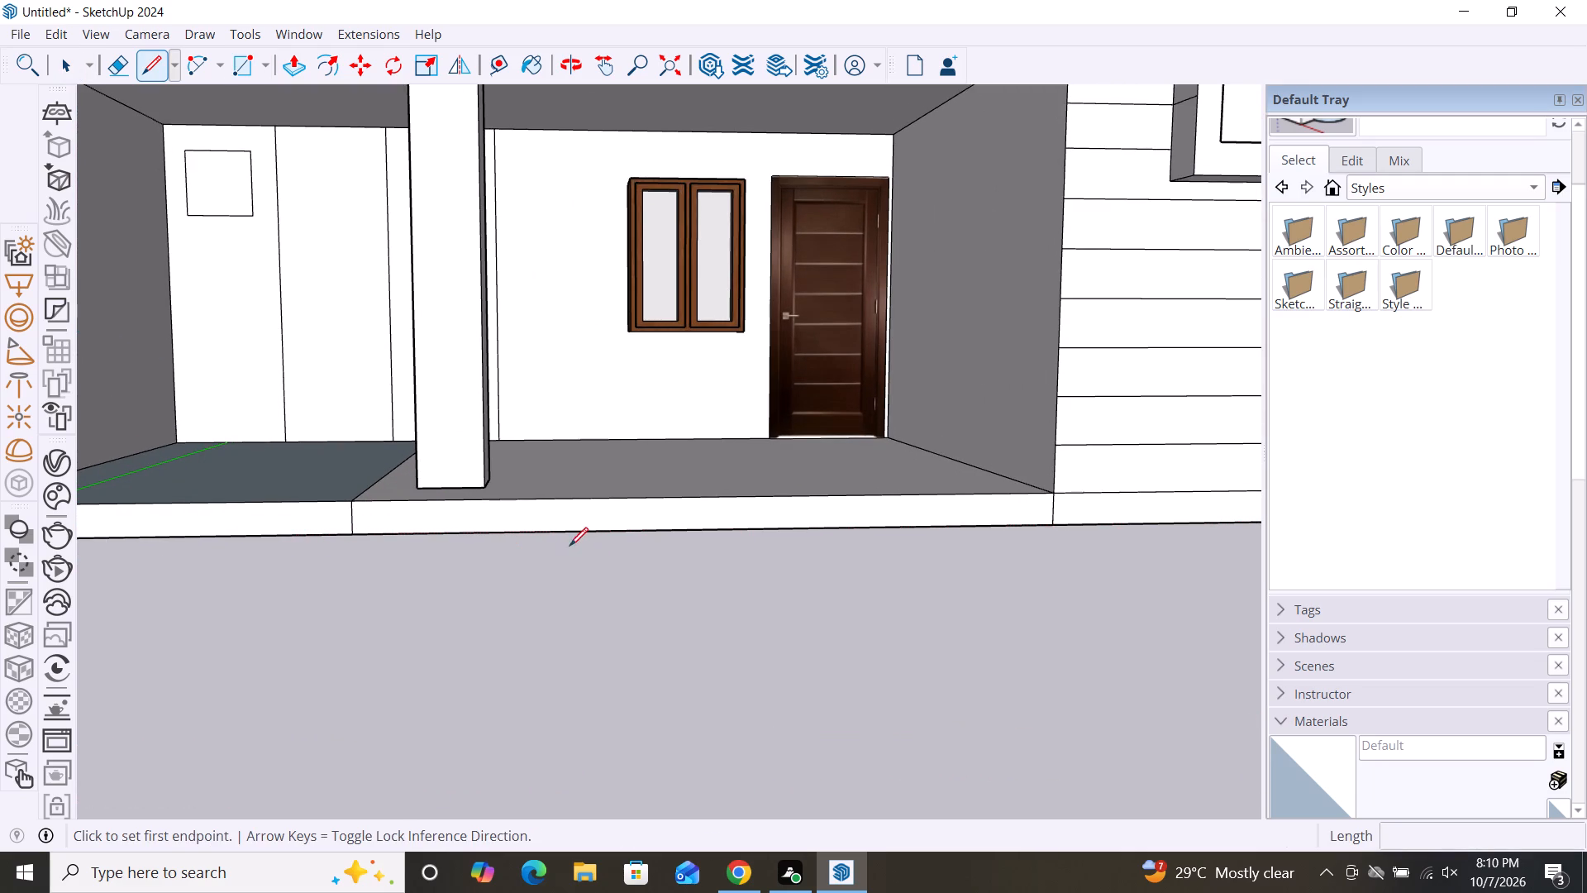
pyautogui.click(528, 536)
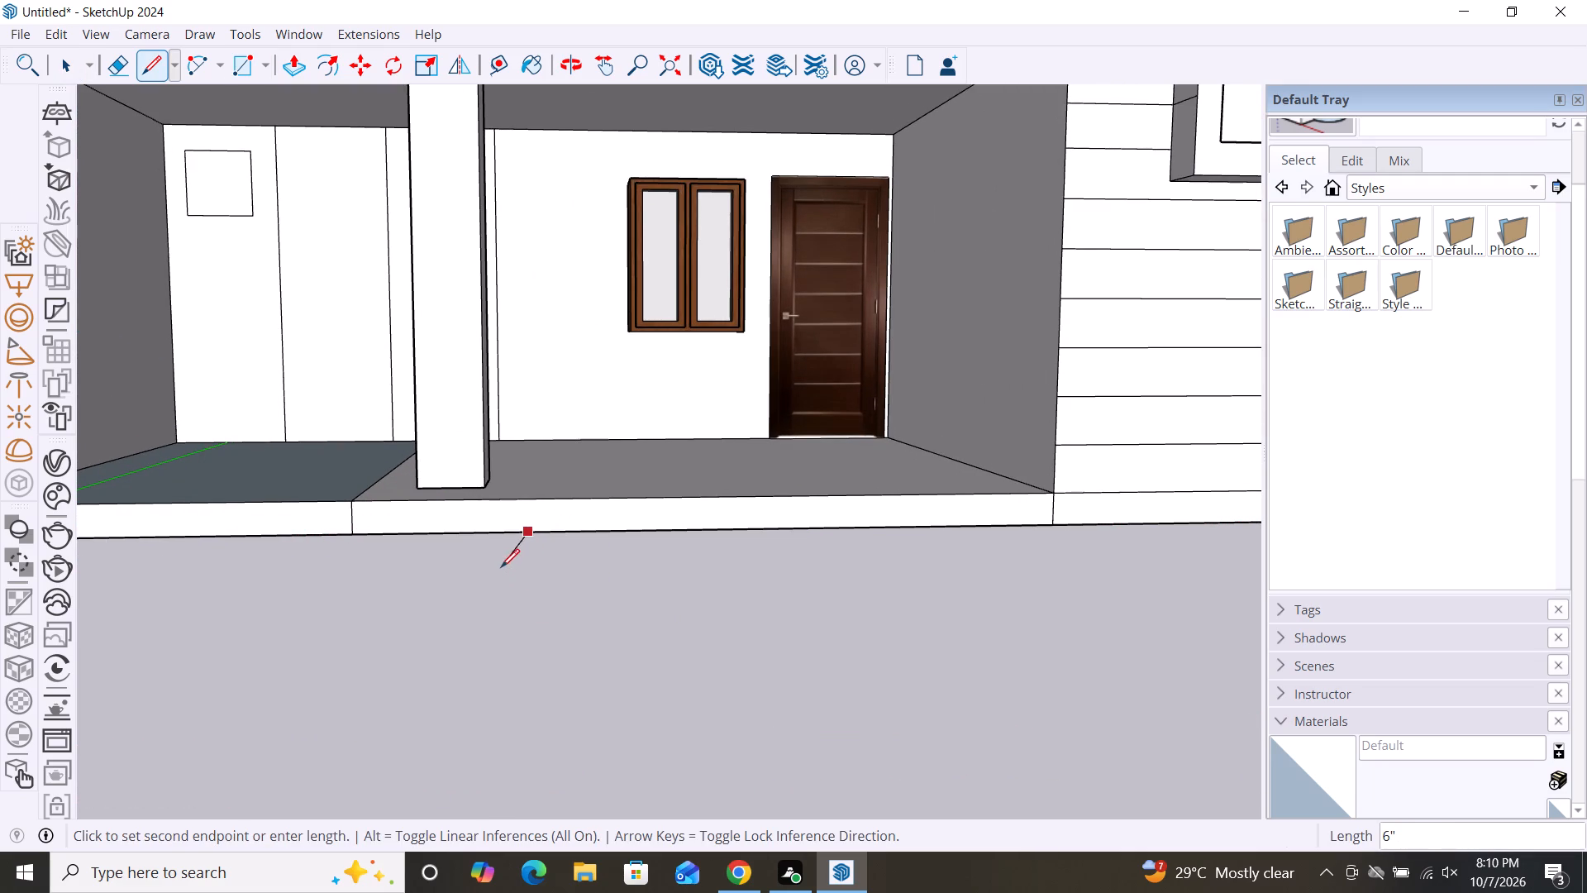
pyautogui.click(511, 563)
pyautogui.scroll(-6, 464, 580)
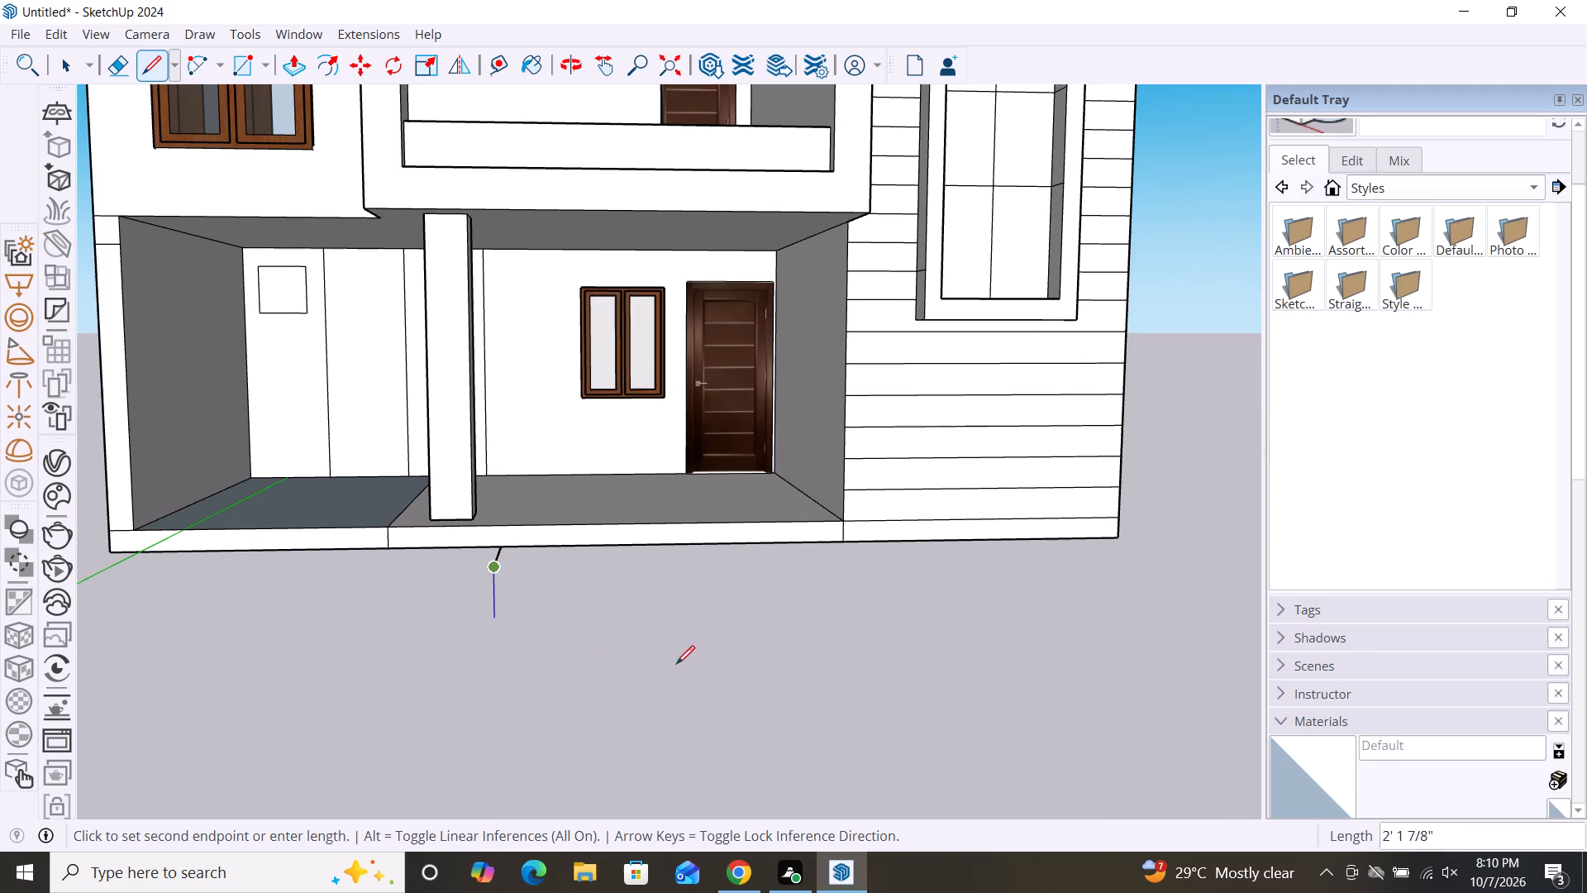
pyautogui.click(1123, 565)
pyautogui.scroll(6, 1112, 535)
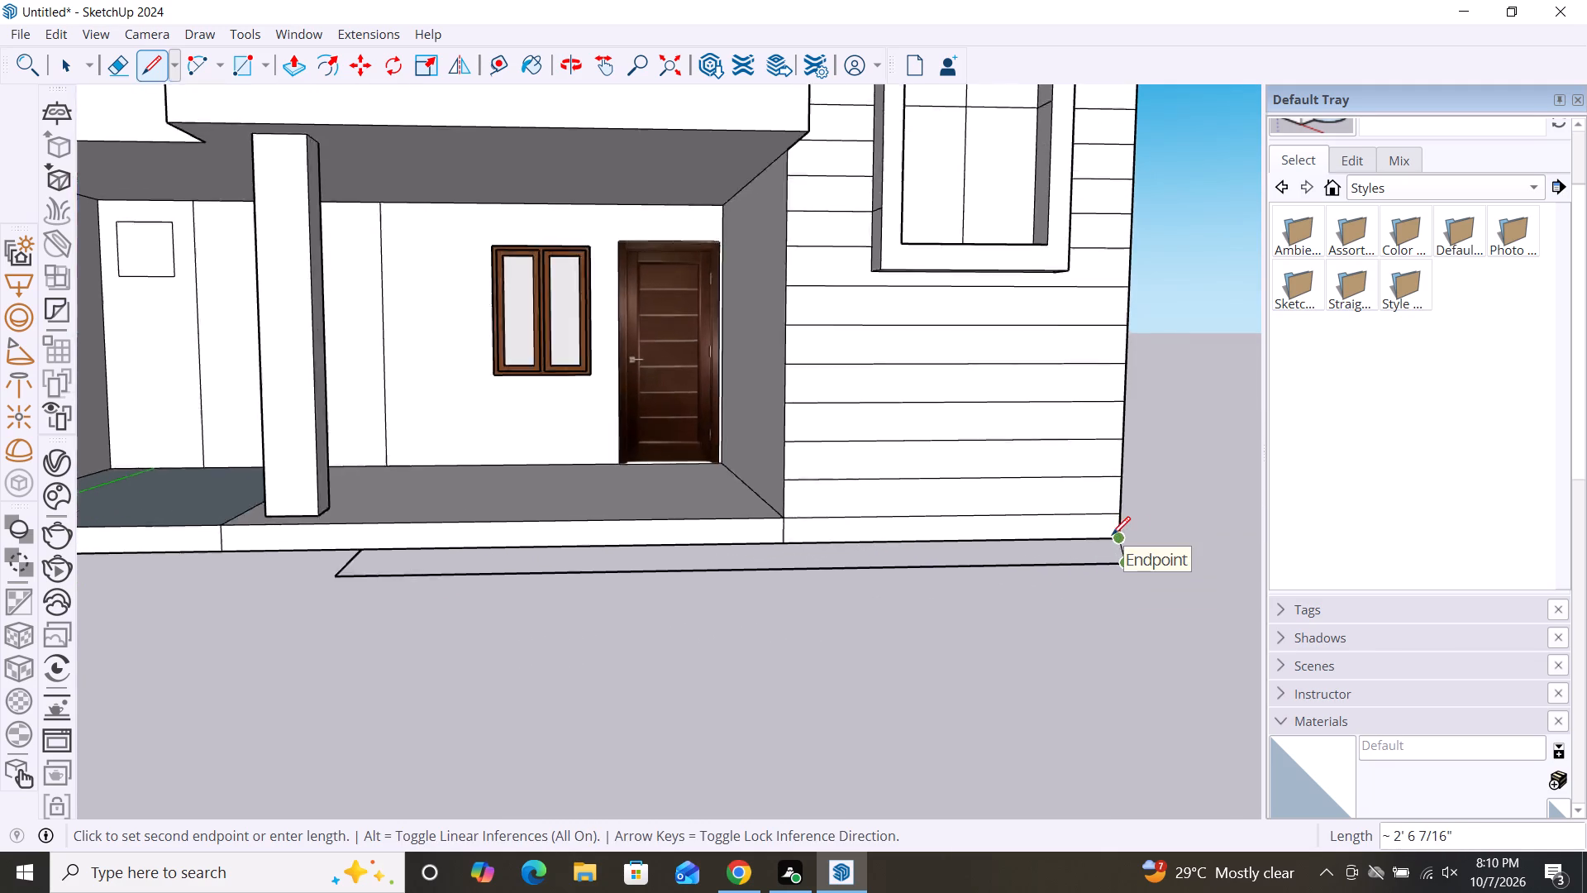
pyautogui.scroll(3, 1112, 535)
pyautogui.click(1119, 540)
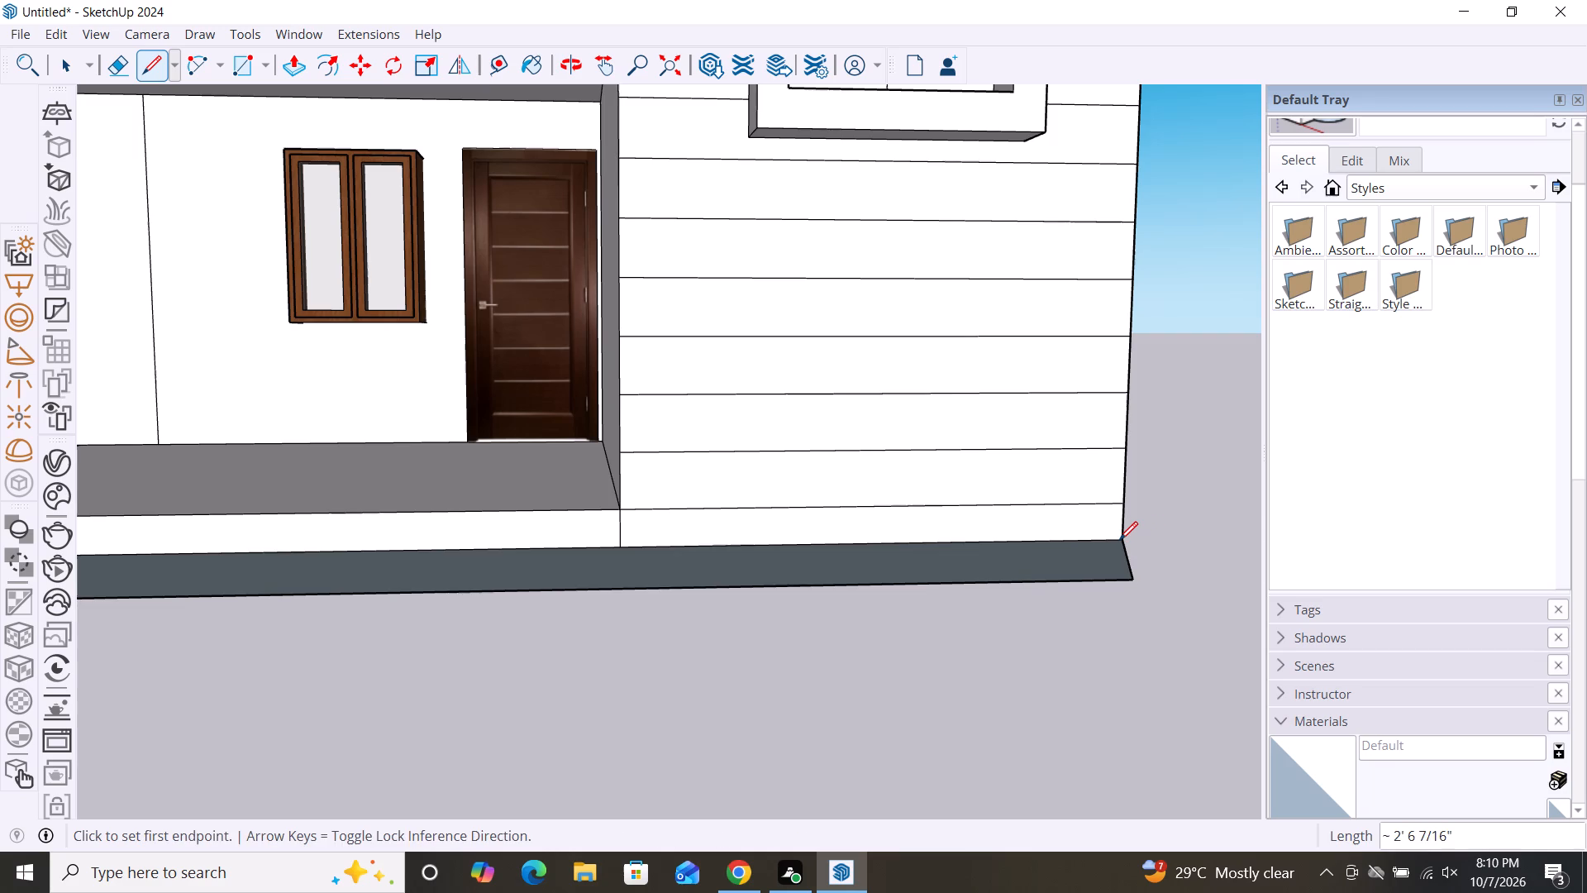
pyautogui.press('space')
pyautogui.scroll(-7, 1008, 680)
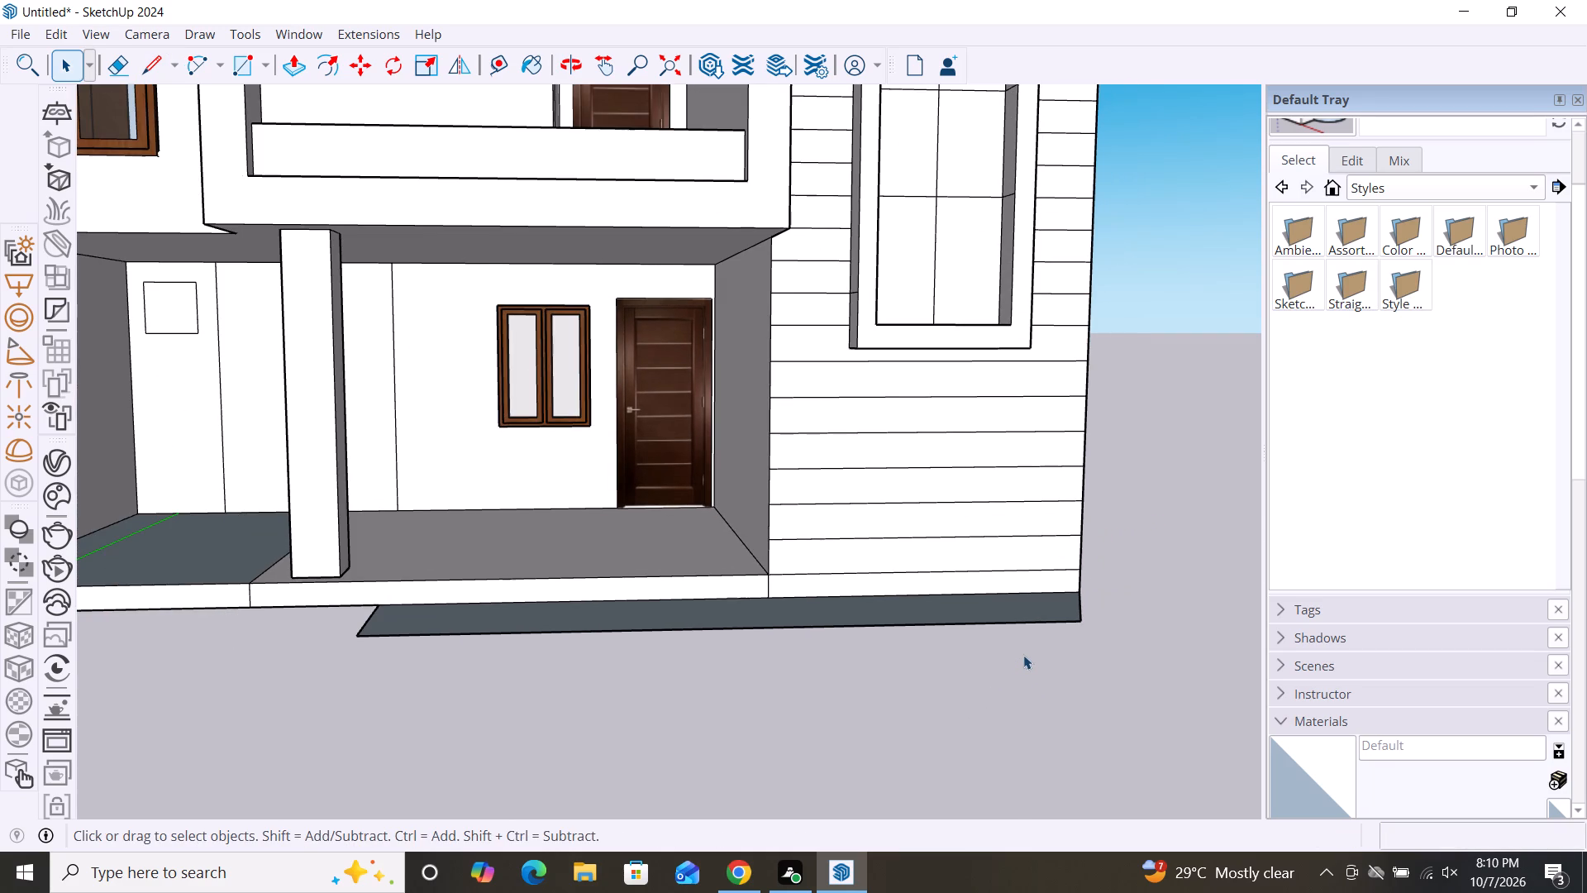
# Extrude the ground strip in front of the porch and tower upwards by about 3' 2 1/2" with Push/Pull.
pyautogui.press('[')
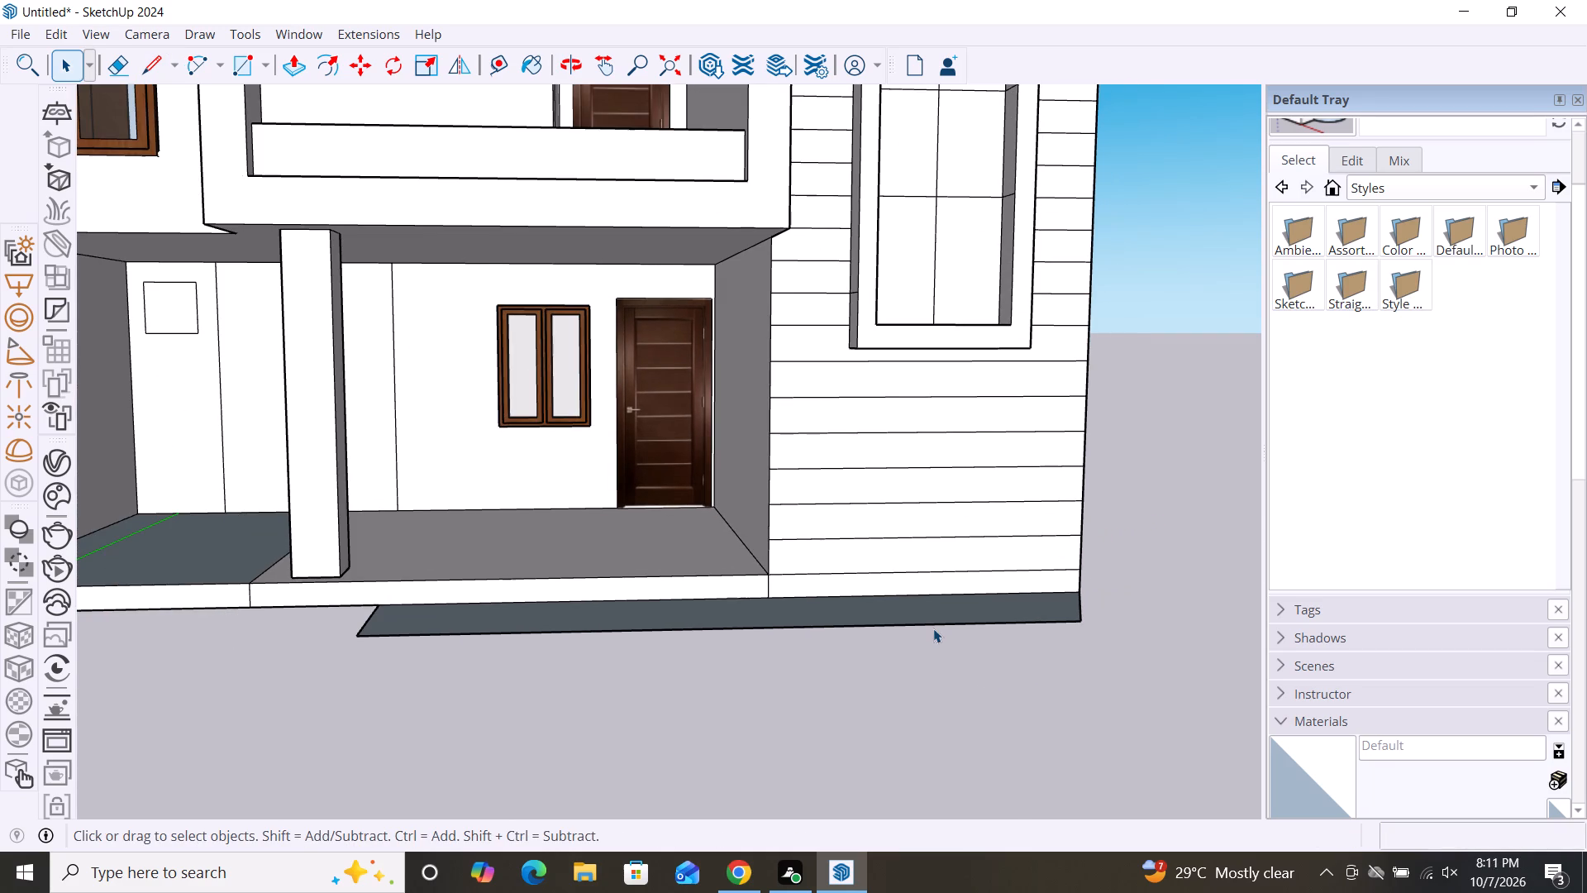
pyautogui.press('p')
pyautogui.click(938, 618)
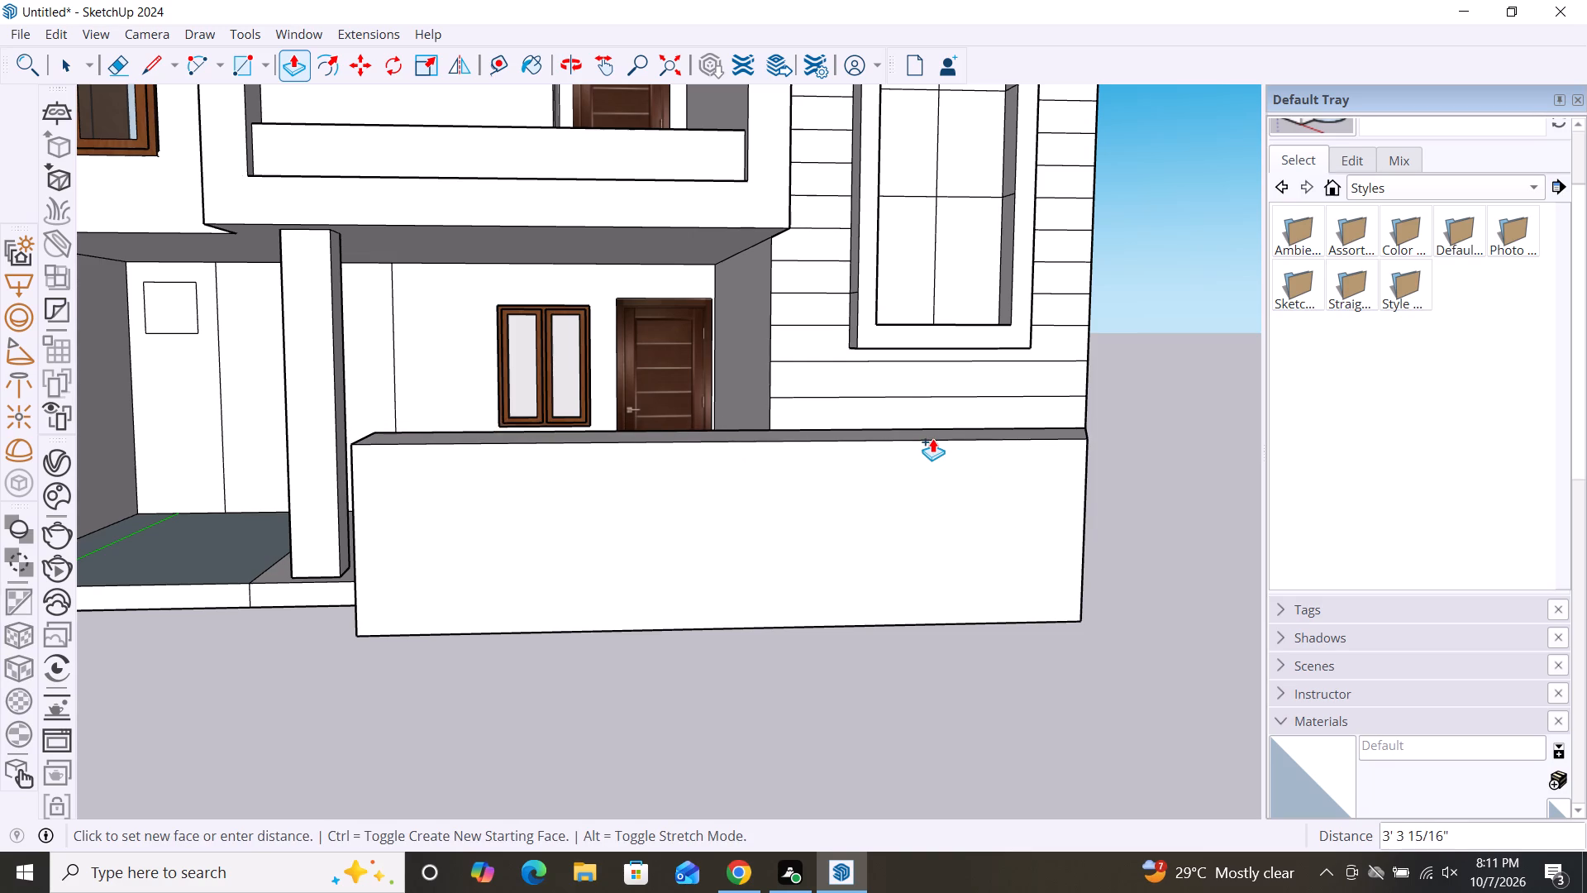
pyautogui.click(934, 444)
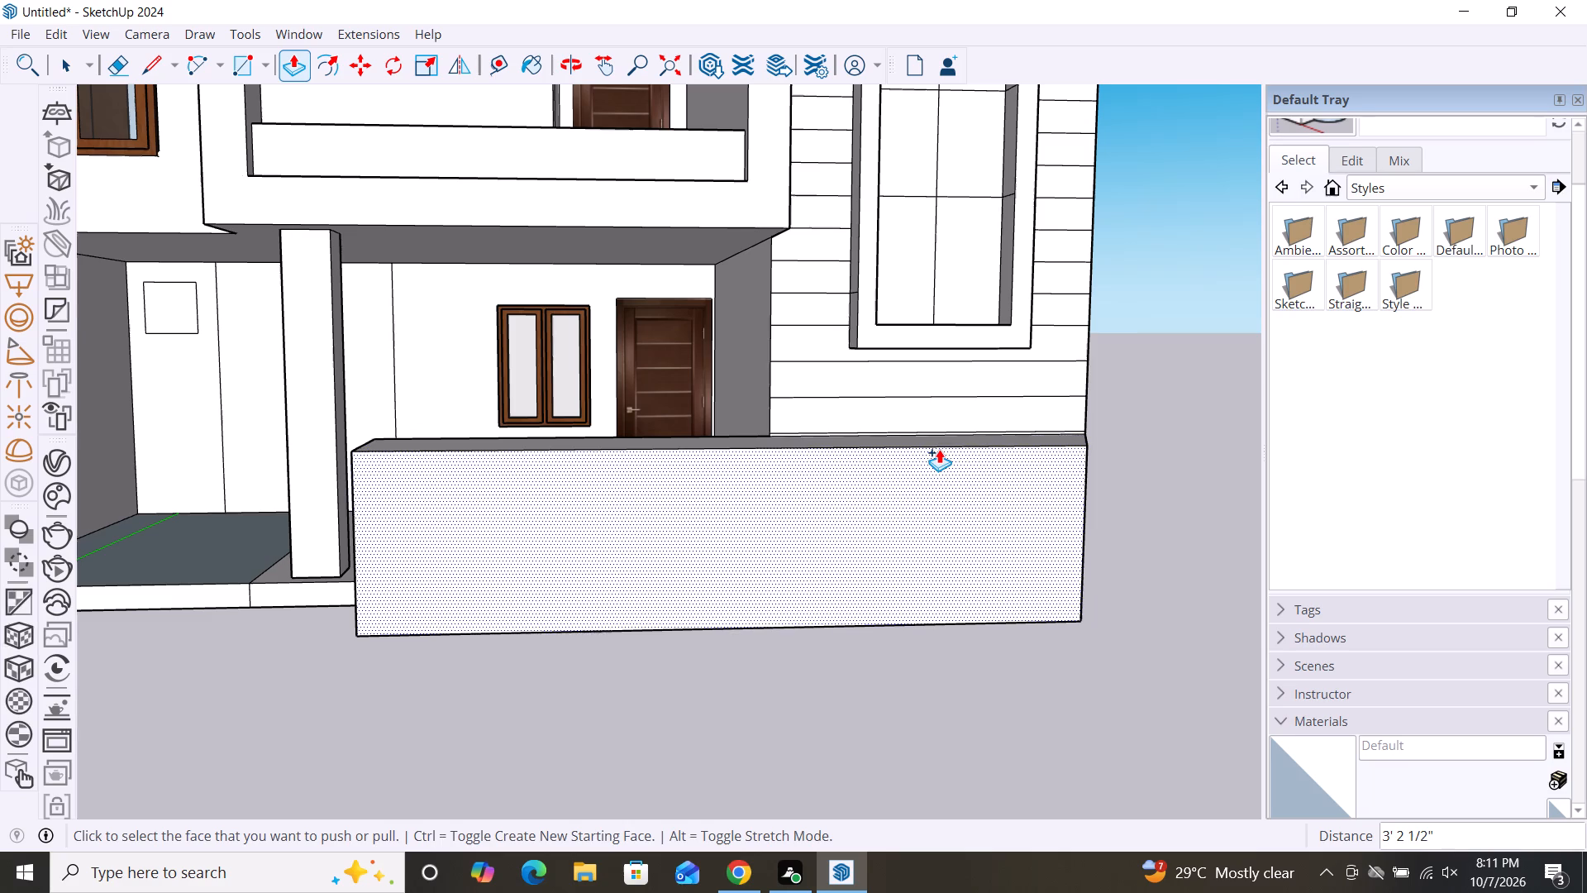
pyautogui.press('space')
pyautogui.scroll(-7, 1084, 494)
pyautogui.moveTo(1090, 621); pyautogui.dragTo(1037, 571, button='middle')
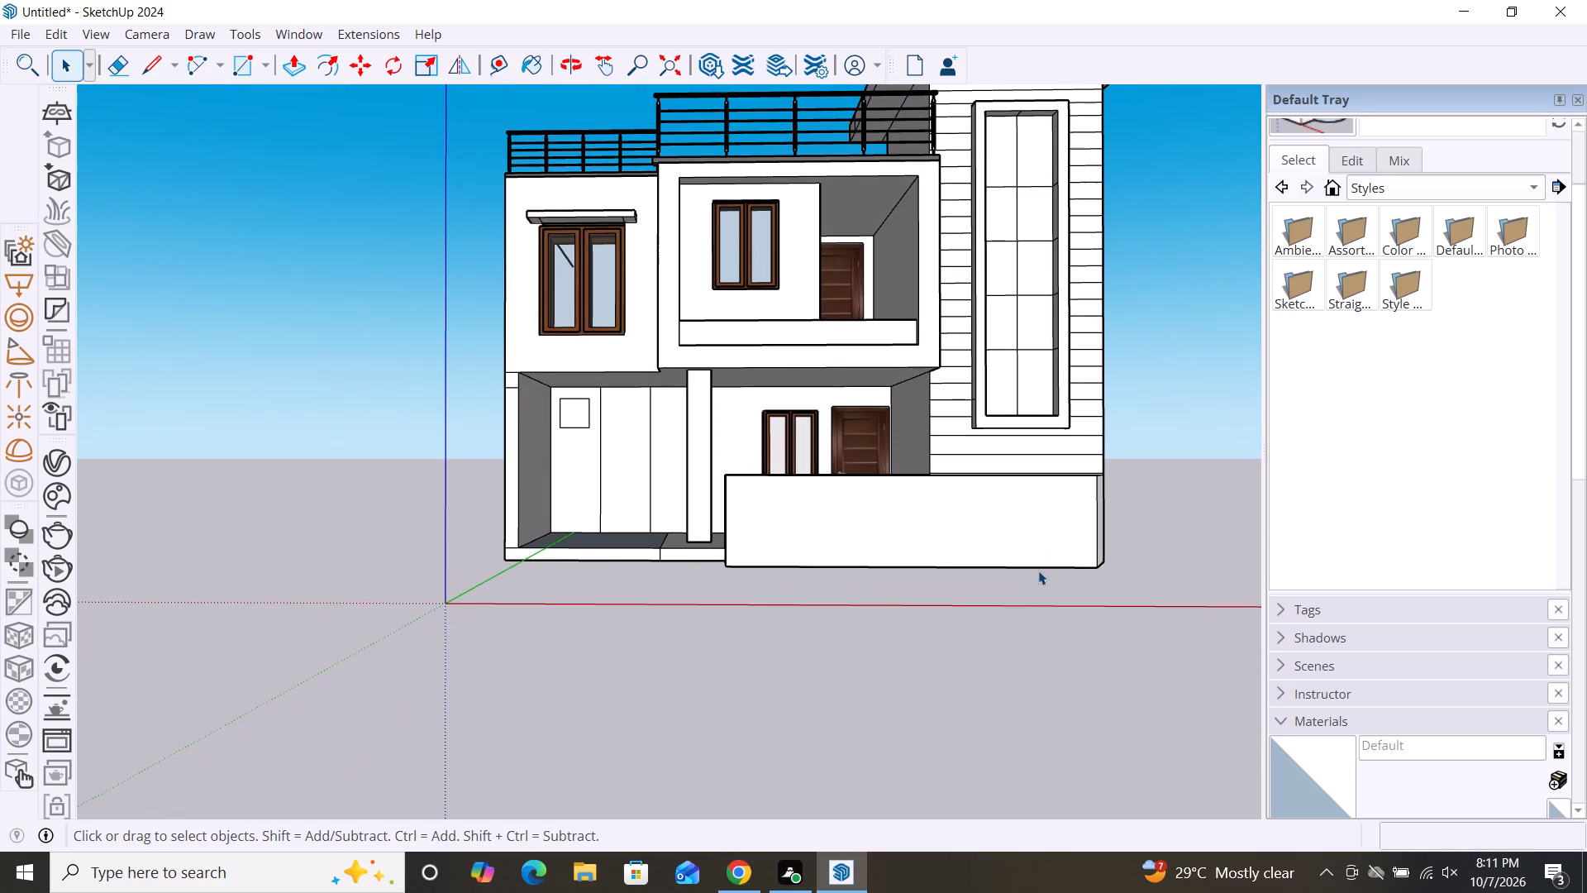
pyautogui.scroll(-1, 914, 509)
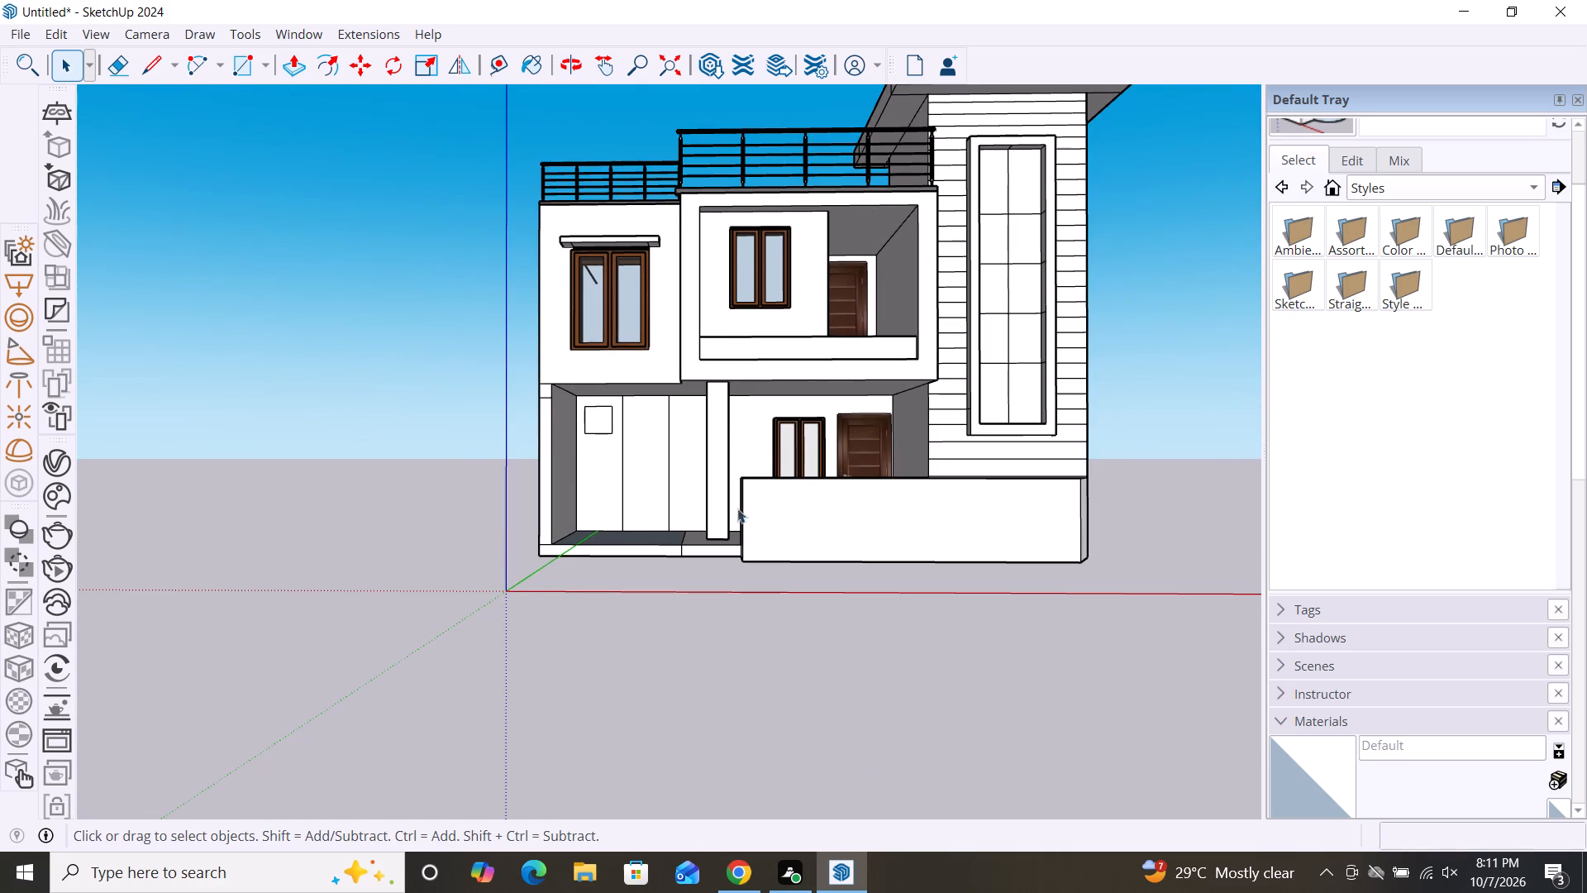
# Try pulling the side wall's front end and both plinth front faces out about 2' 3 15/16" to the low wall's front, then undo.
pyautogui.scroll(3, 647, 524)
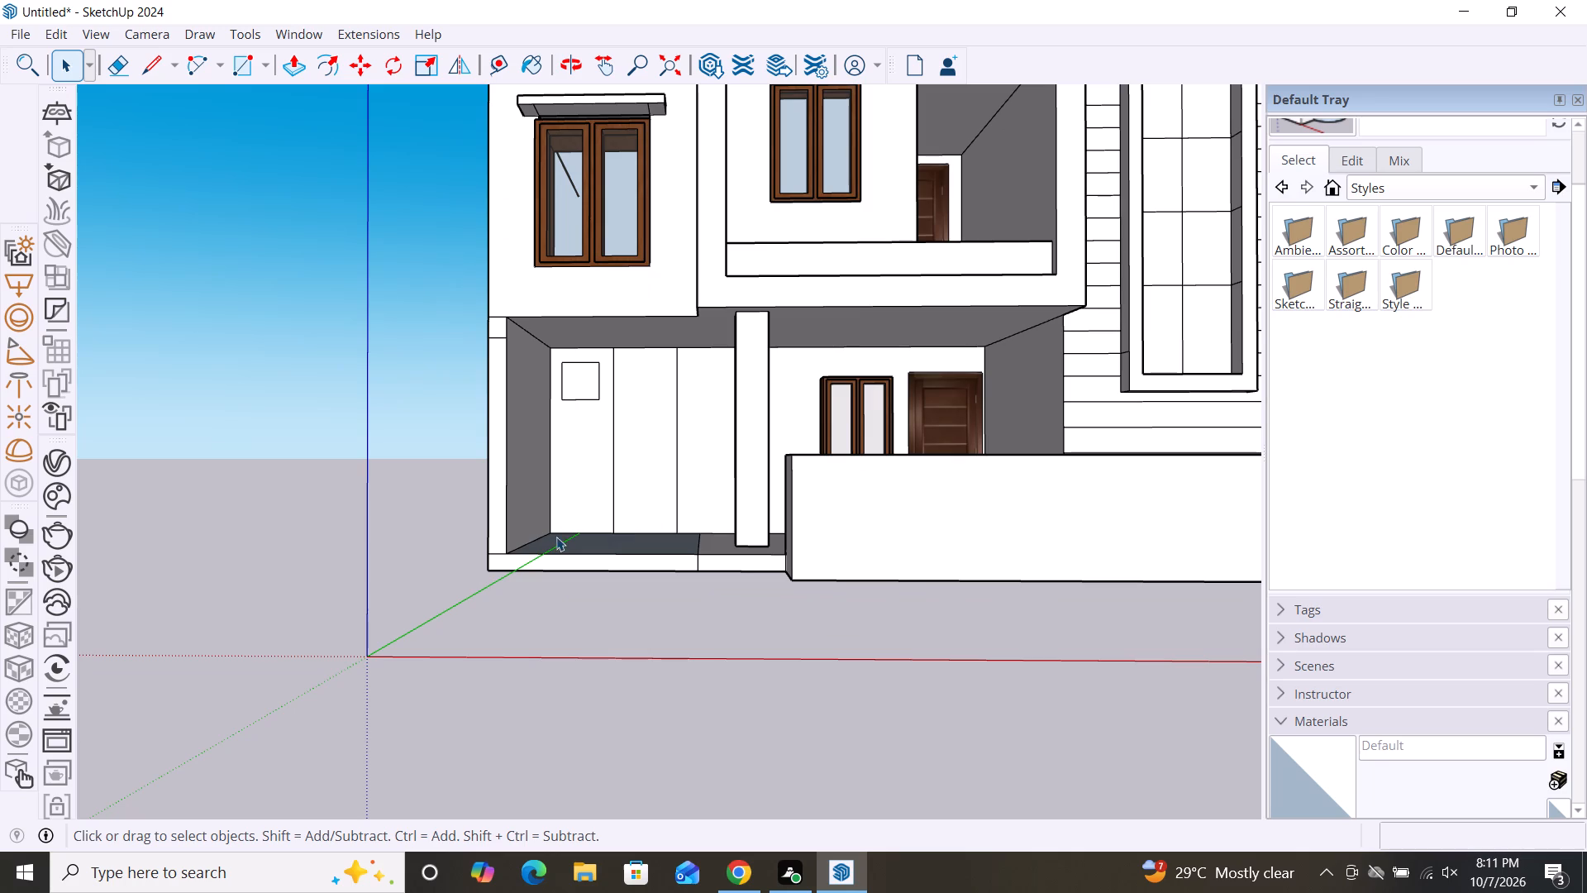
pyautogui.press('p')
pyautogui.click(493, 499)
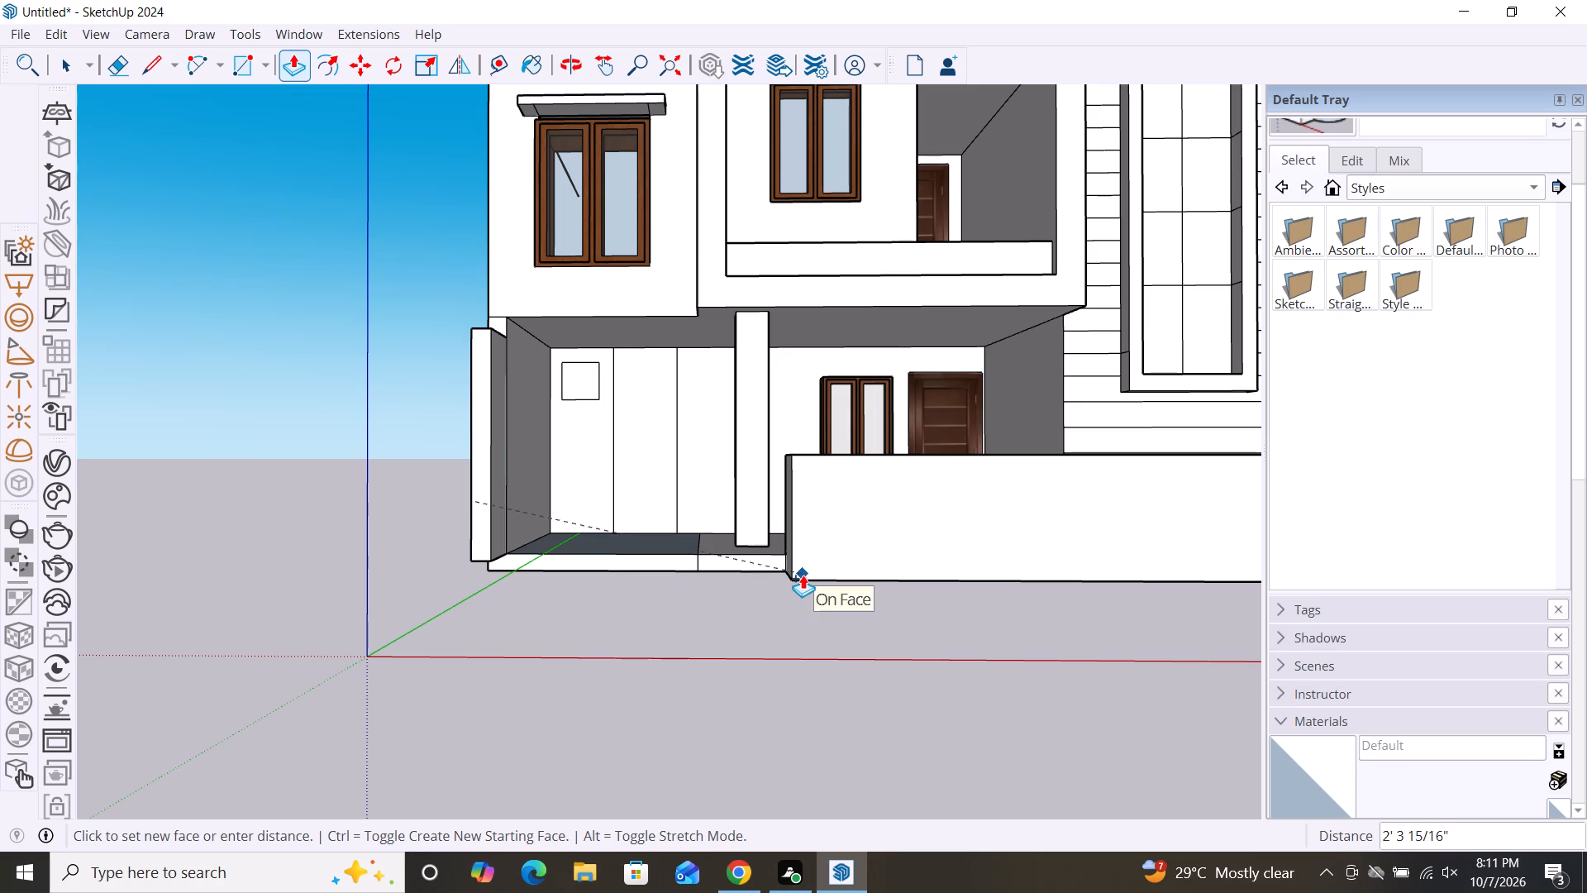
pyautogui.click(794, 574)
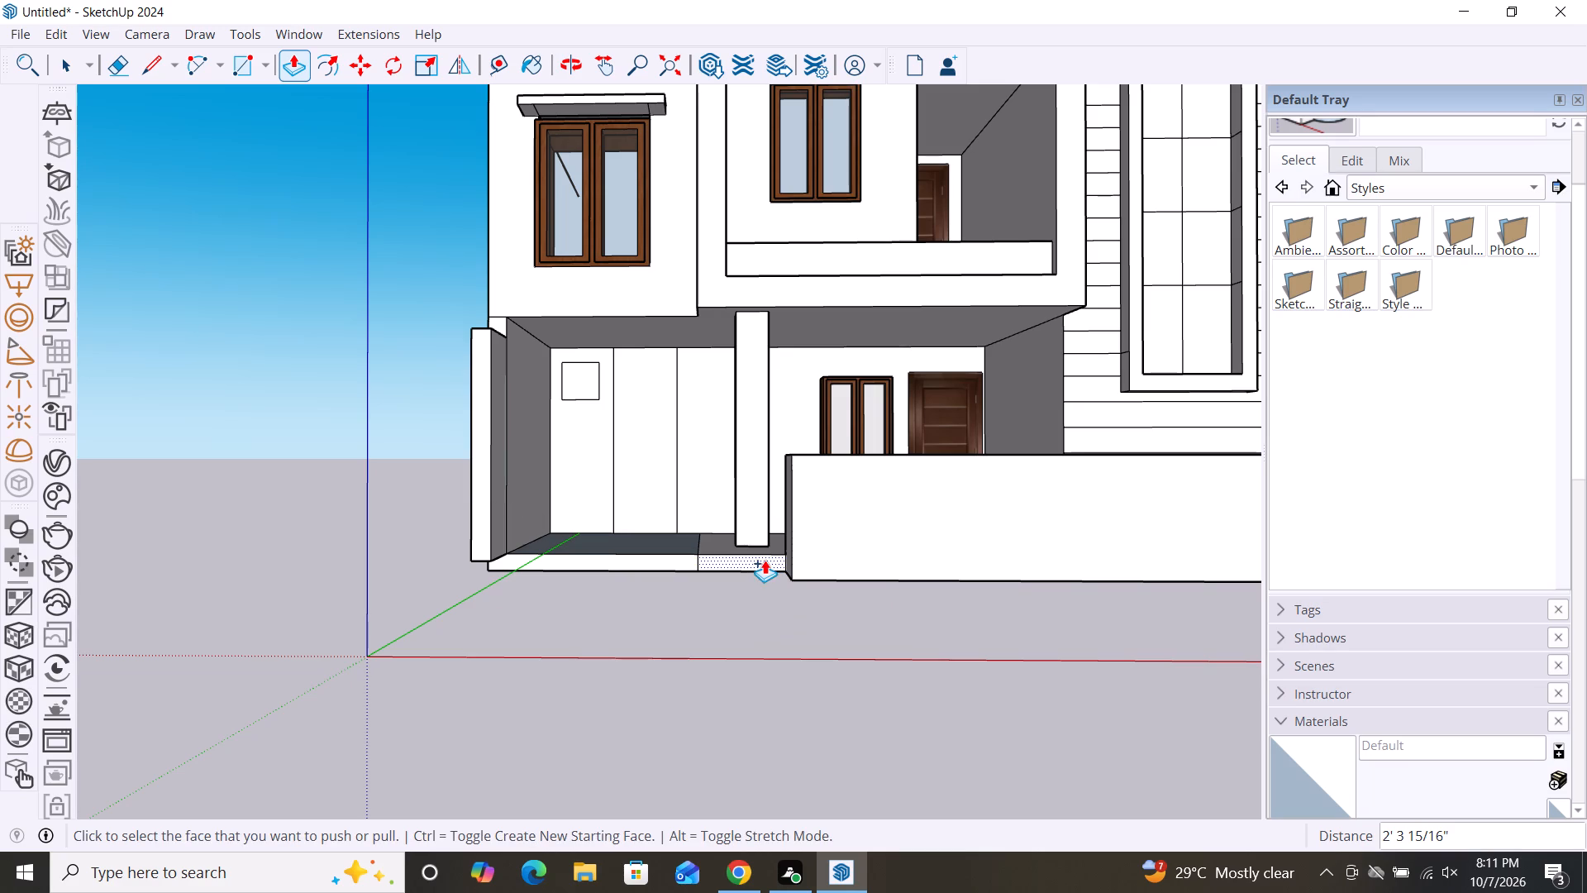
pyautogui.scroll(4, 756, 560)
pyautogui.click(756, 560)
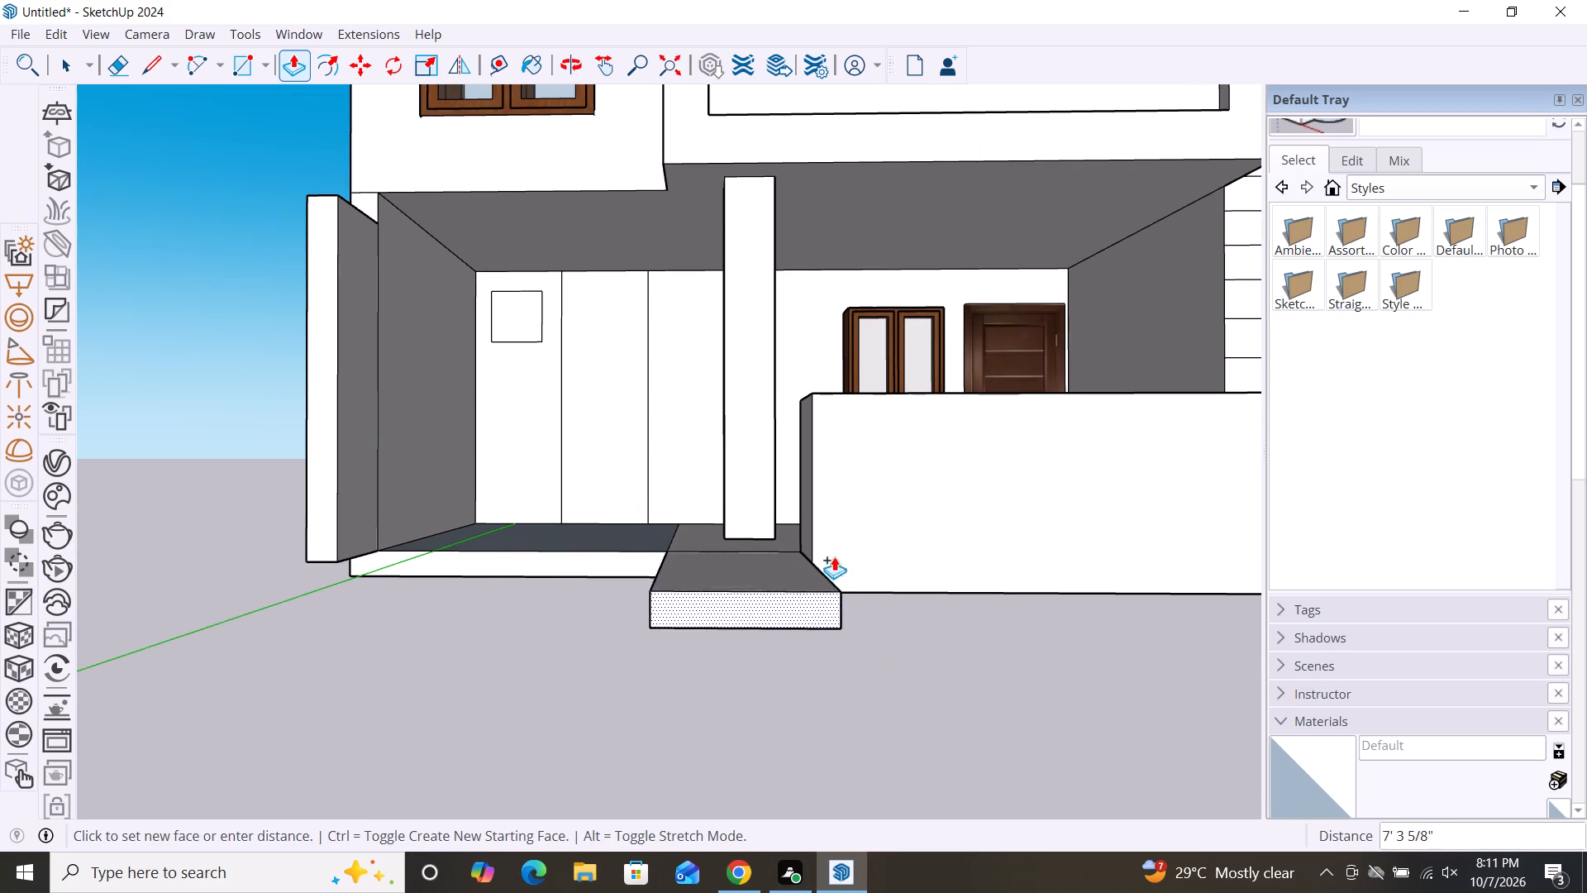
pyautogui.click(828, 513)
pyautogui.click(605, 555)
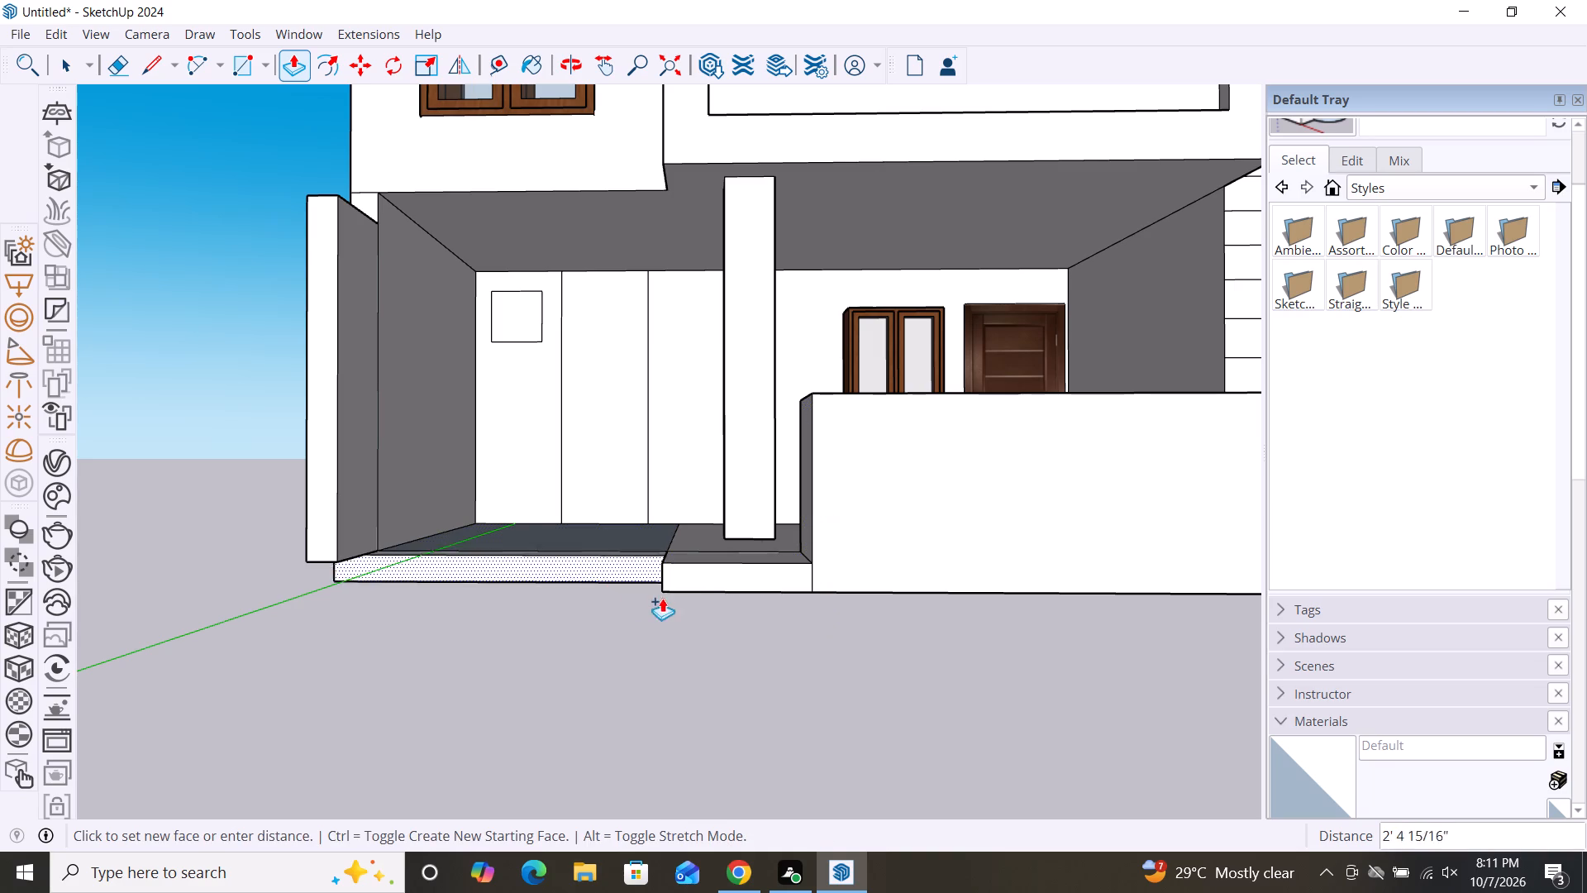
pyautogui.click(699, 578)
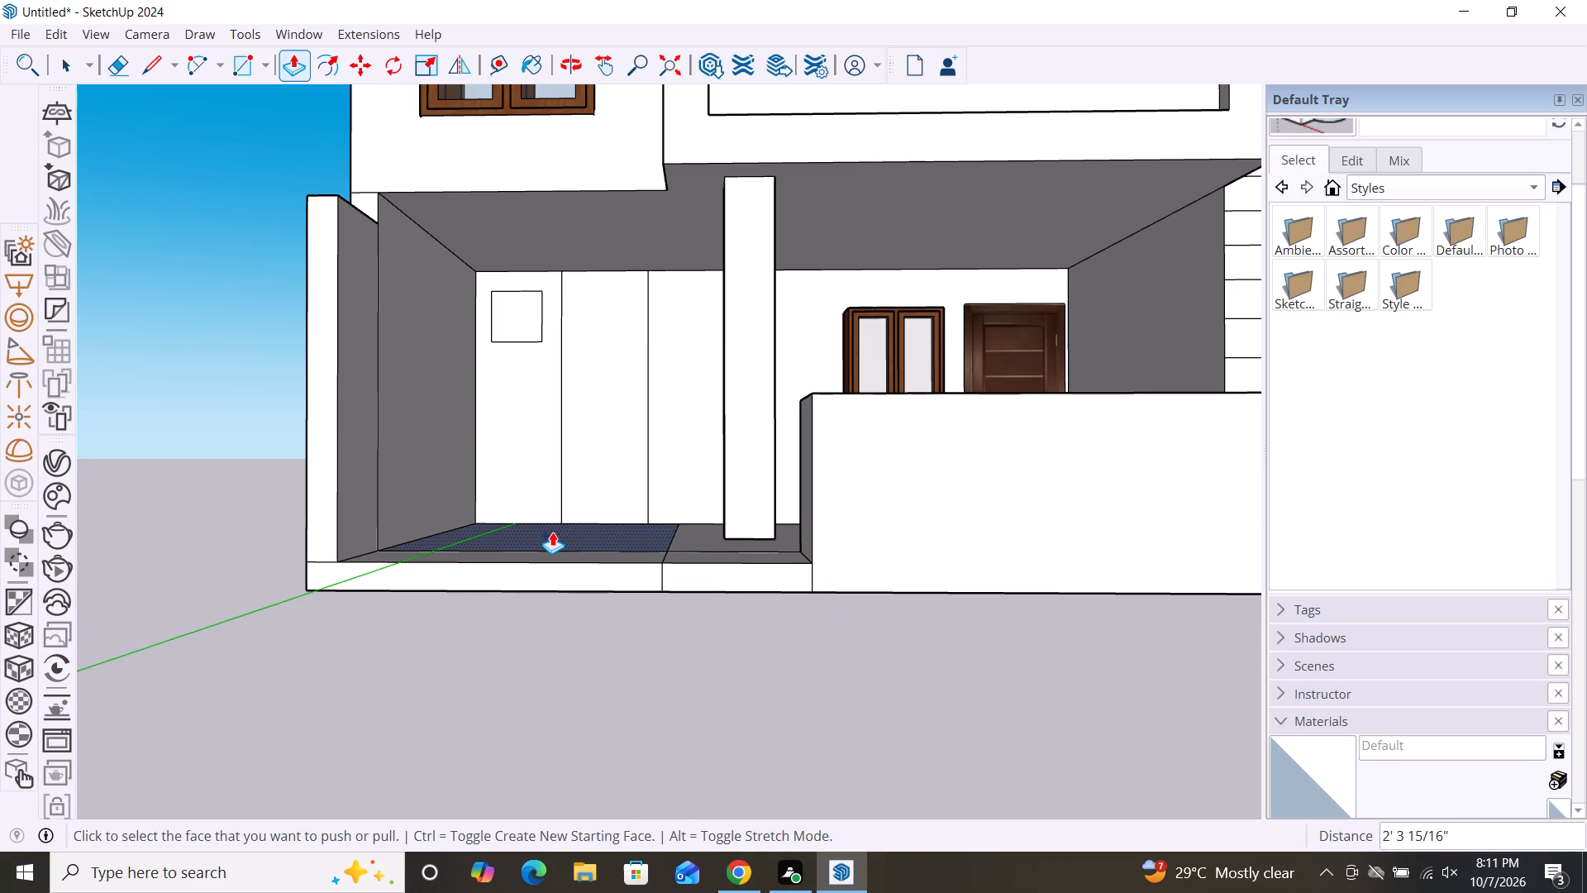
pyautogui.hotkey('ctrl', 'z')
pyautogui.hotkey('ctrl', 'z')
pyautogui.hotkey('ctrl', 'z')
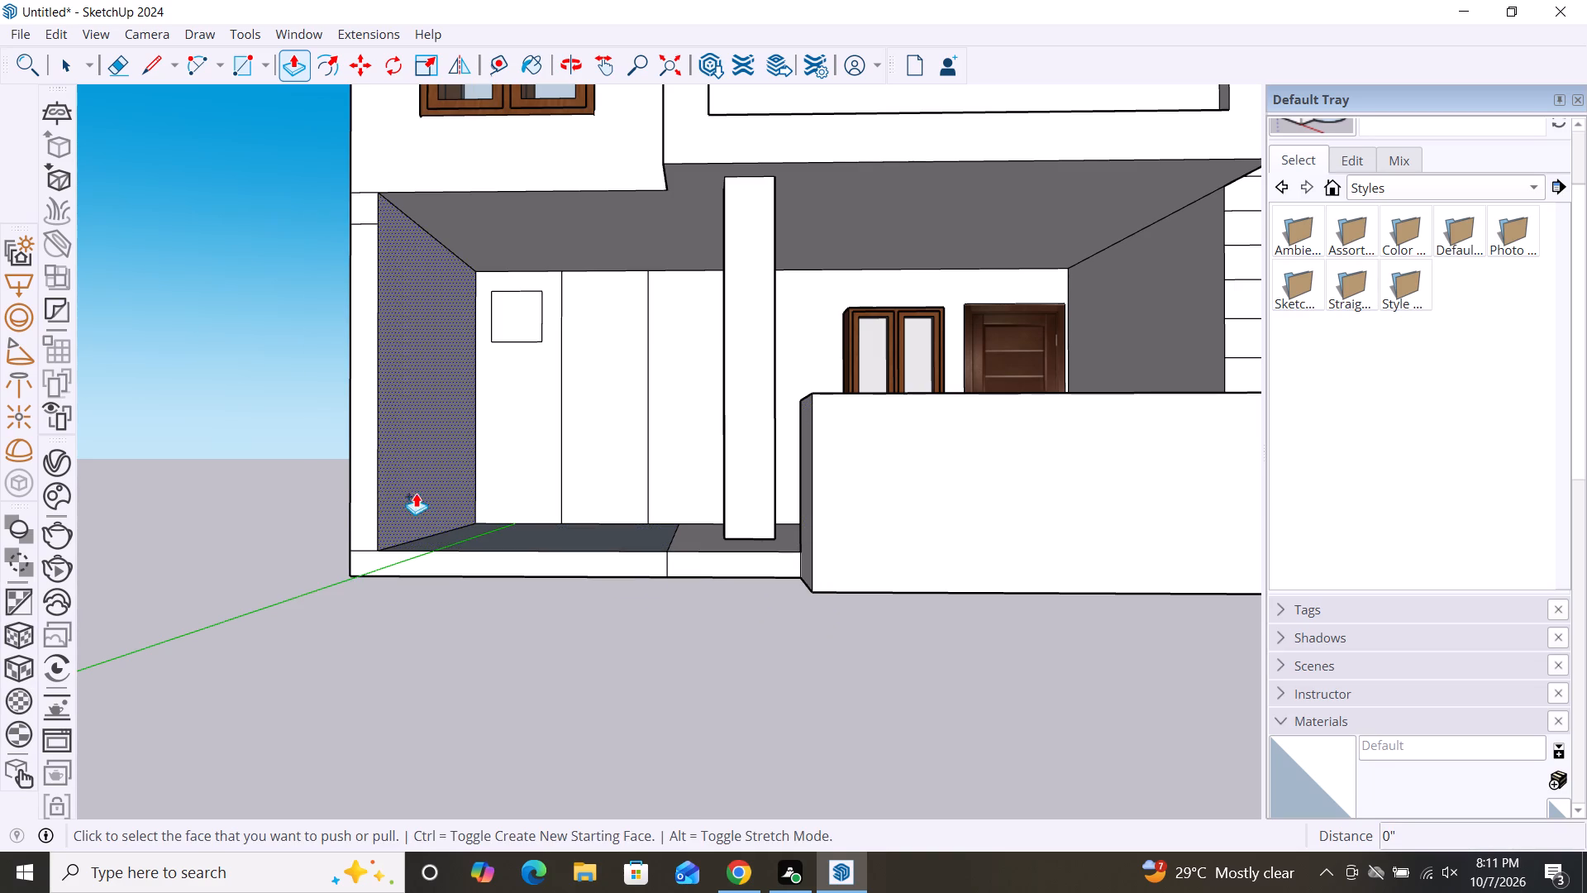
# Pull the outer side wall's front end face forward about 2' 3 15/16" with Push/Pull, level with the low front wall.
pyautogui.click(374, 491)
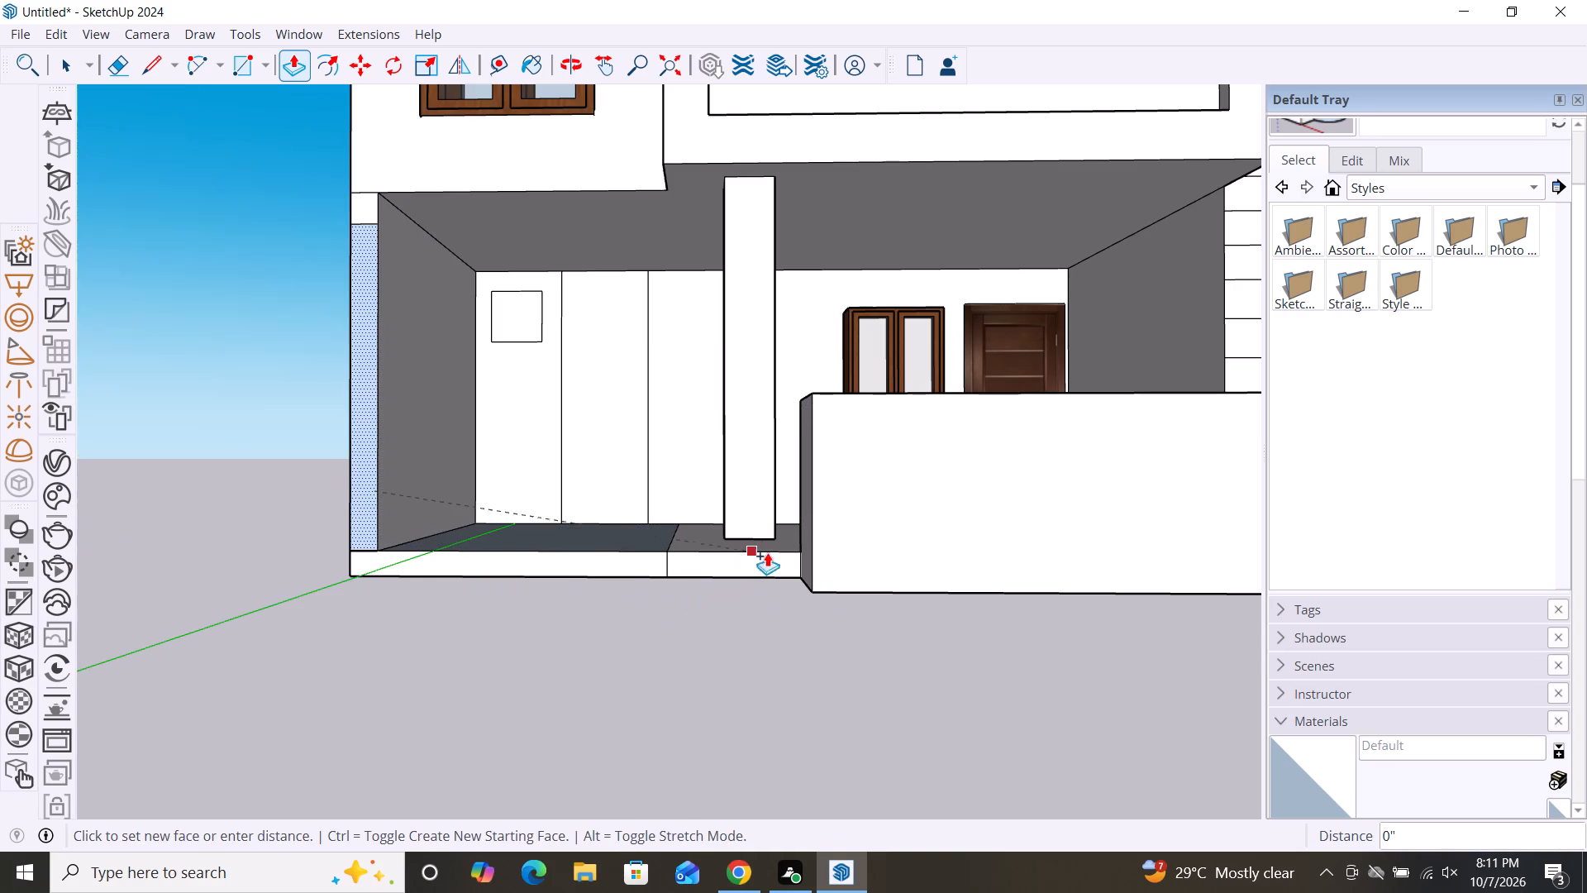
pyautogui.click(810, 552)
# Pull both plinth front faces forward with Push/Pull, about 2' 3 15/16" for the longer one, flush with the low front wall.
pyautogui.moveTo(722, 557); pyautogui.dragTo(727, 567)
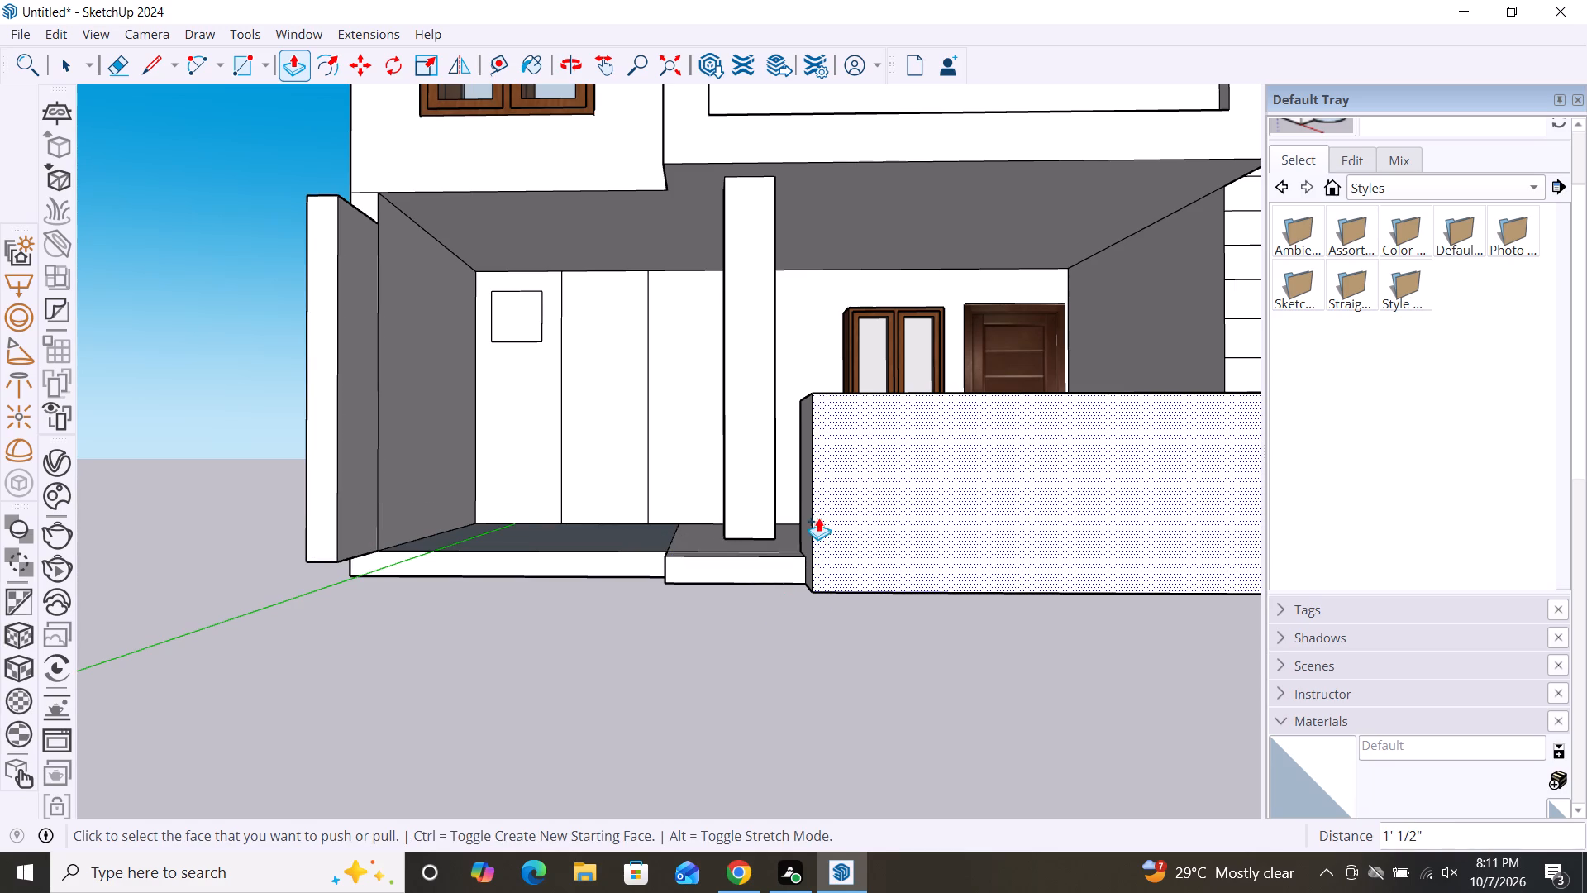
pyautogui.hotkey('ctrl', 'z')
pyautogui.click(770, 563)
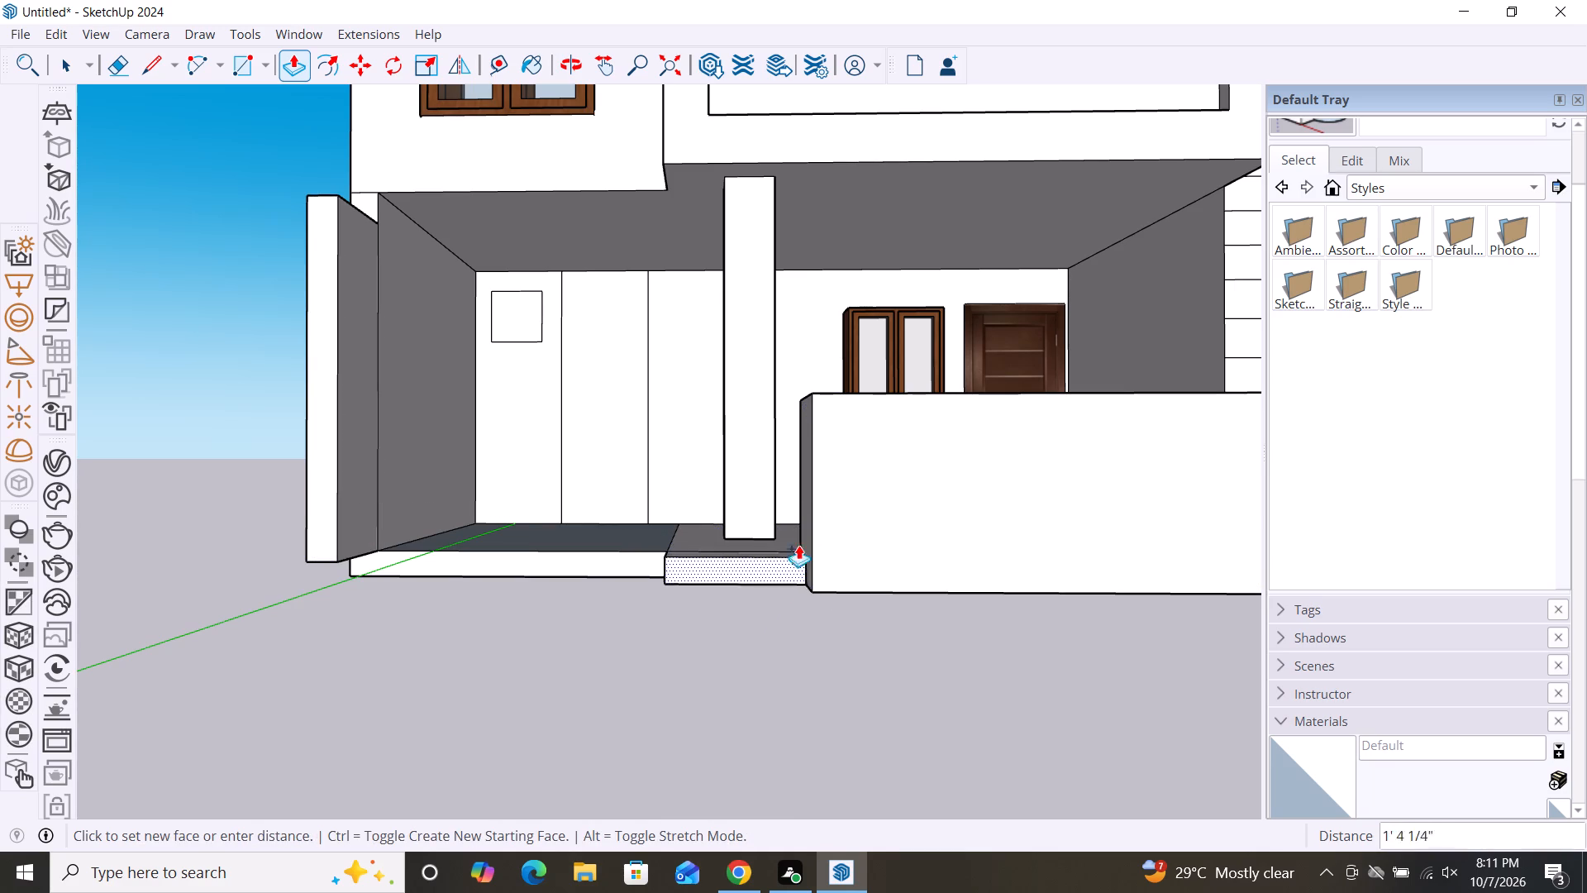
pyautogui.click(817, 513)
pyautogui.click(627, 561)
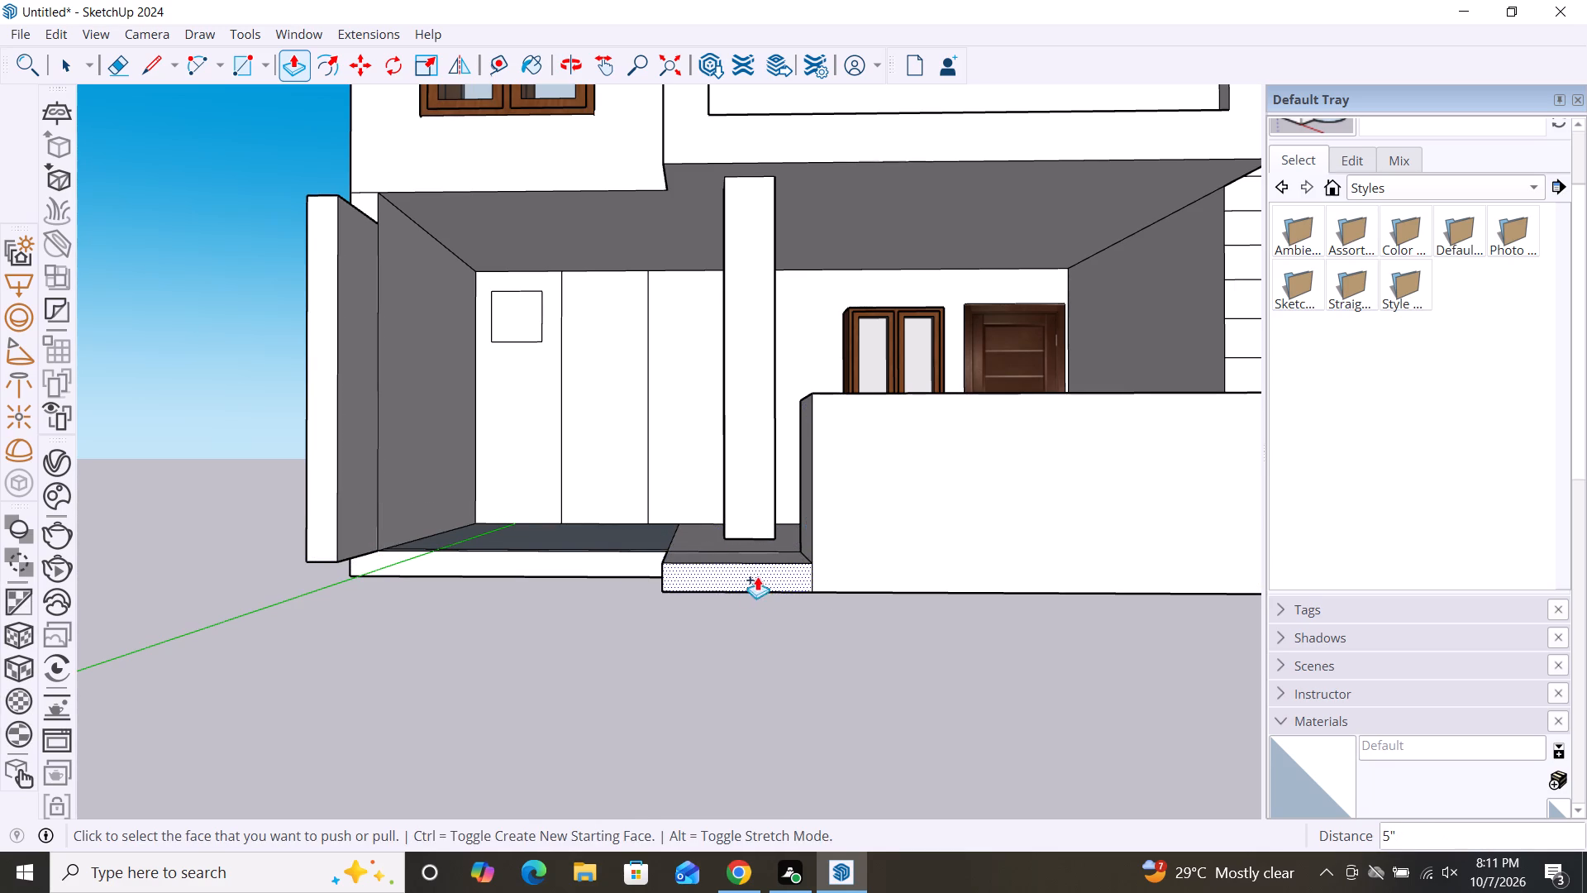
pyautogui.hotkey('ctrl', 'z')
pyautogui.click(617, 565)
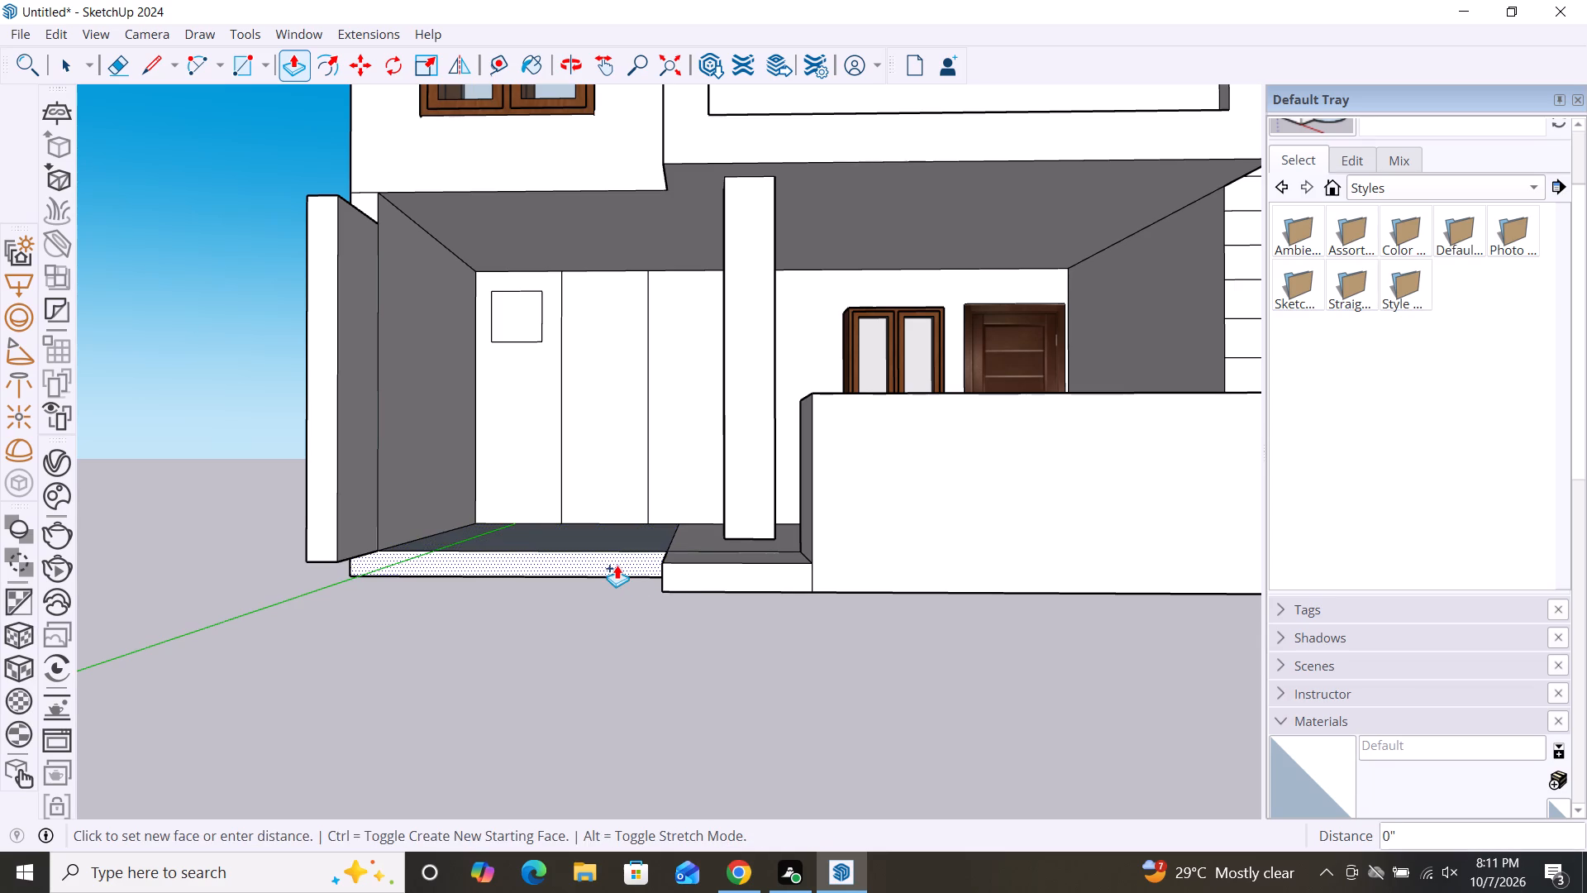
pyautogui.click(762, 585)
pyautogui.scroll(-4, 587, 585)
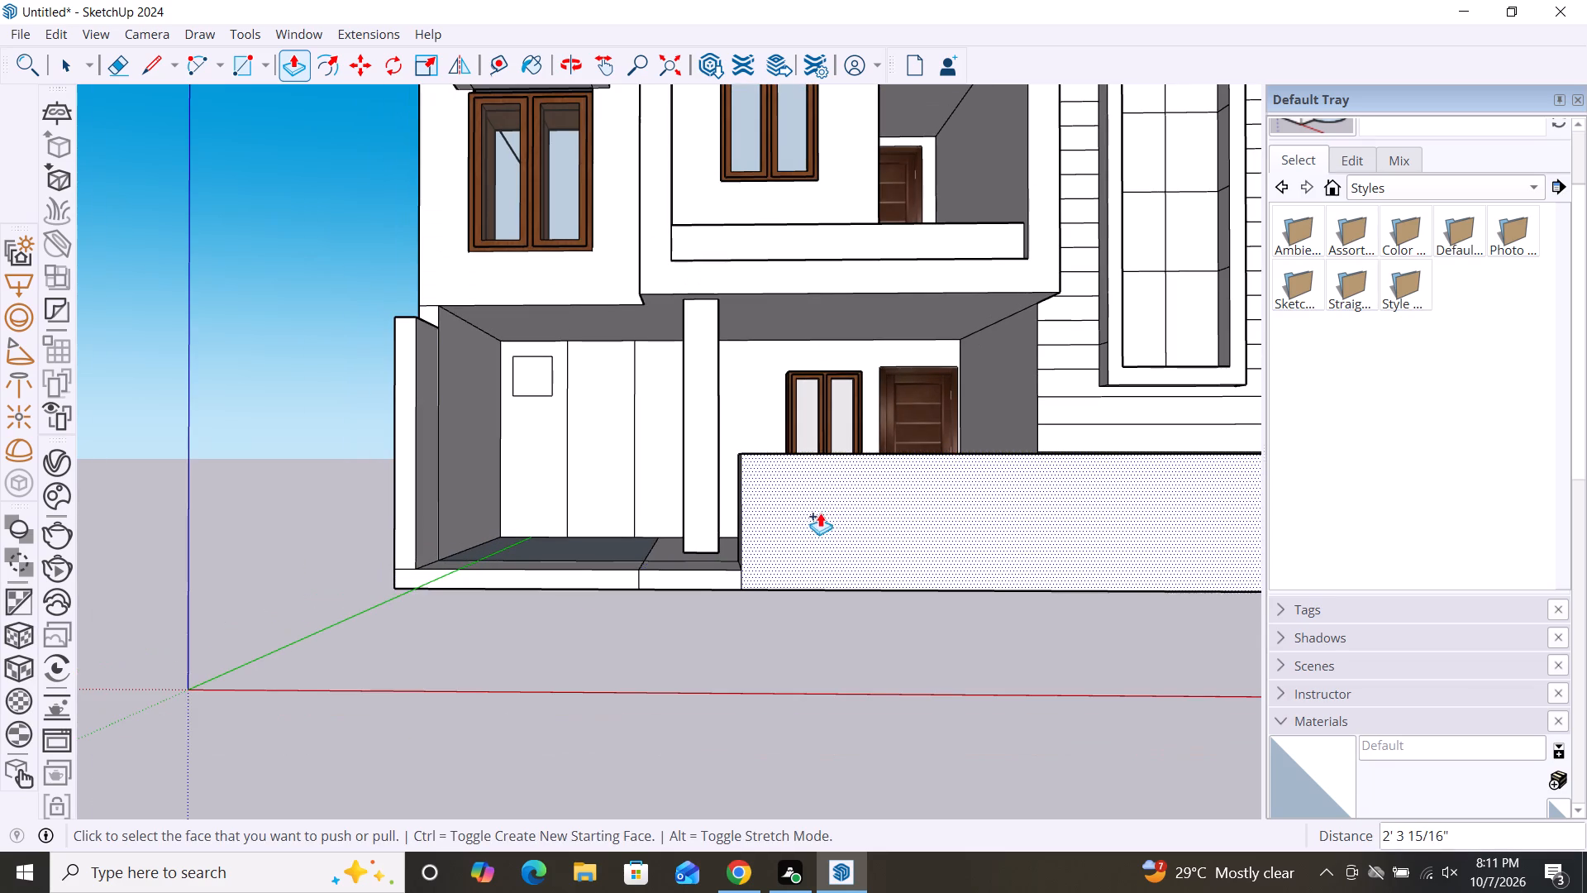
pyautogui.press('space')
# Delete the dividing edge and the lengthwise seam edge beside the column on top of the extended plinth.
pyautogui.keyDown('alt'); pyautogui.moveTo(801, 580); pyautogui.dragTo(818, 649, button='middle'); pyautogui.keyUp('alt')
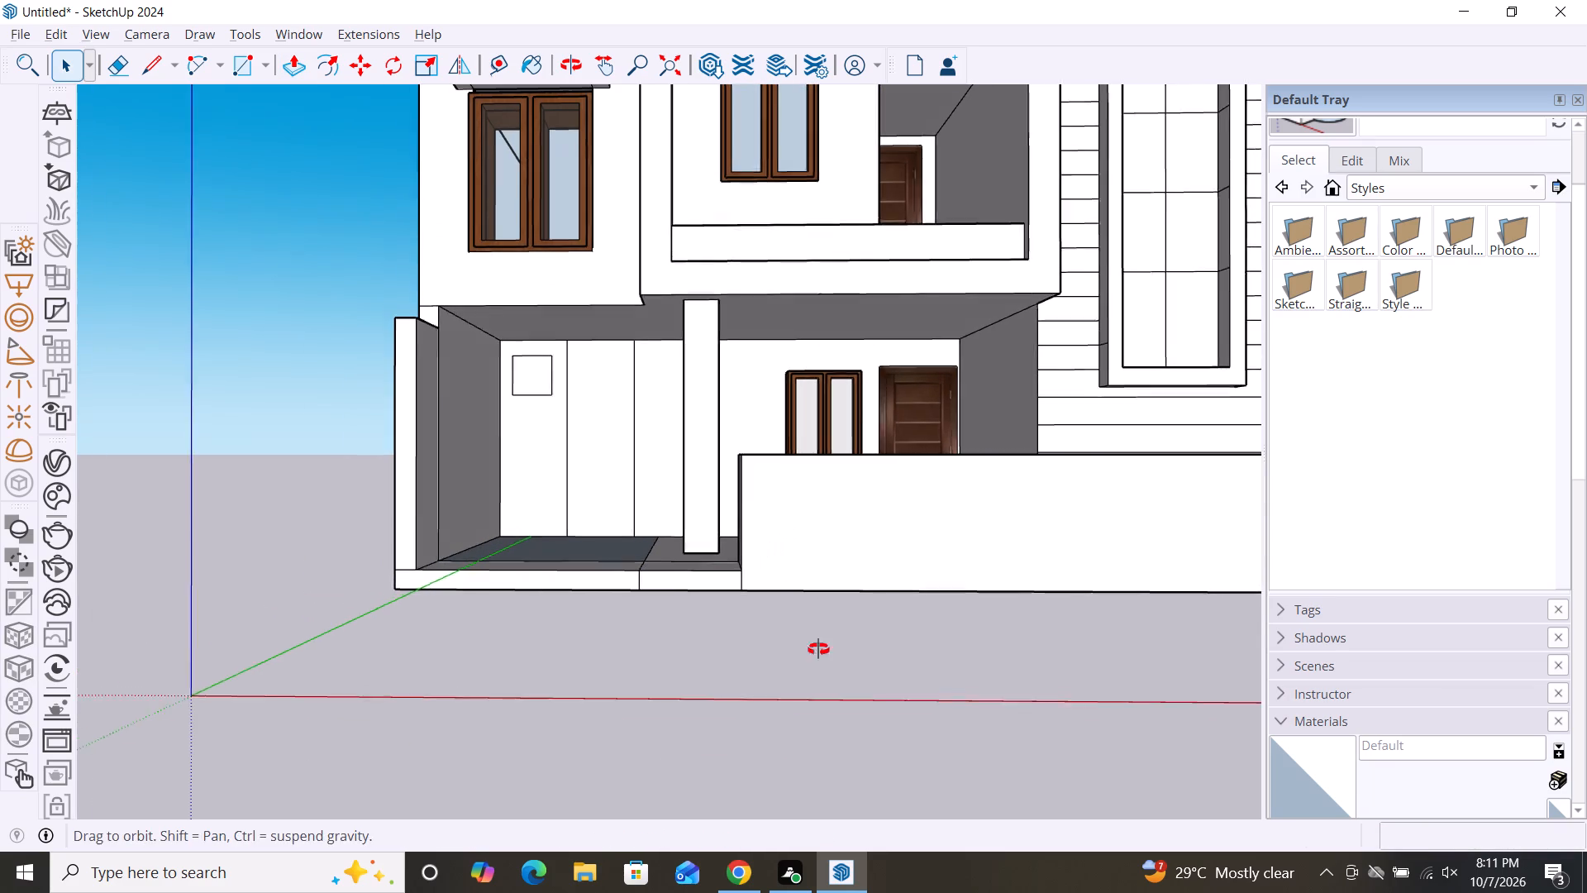
pyautogui.keyDown('alt'); pyautogui.moveTo(818, 649); pyautogui.dragTo(840, 744, button='middle'); pyautogui.keyUp('alt')
pyautogui.click(655, 610)
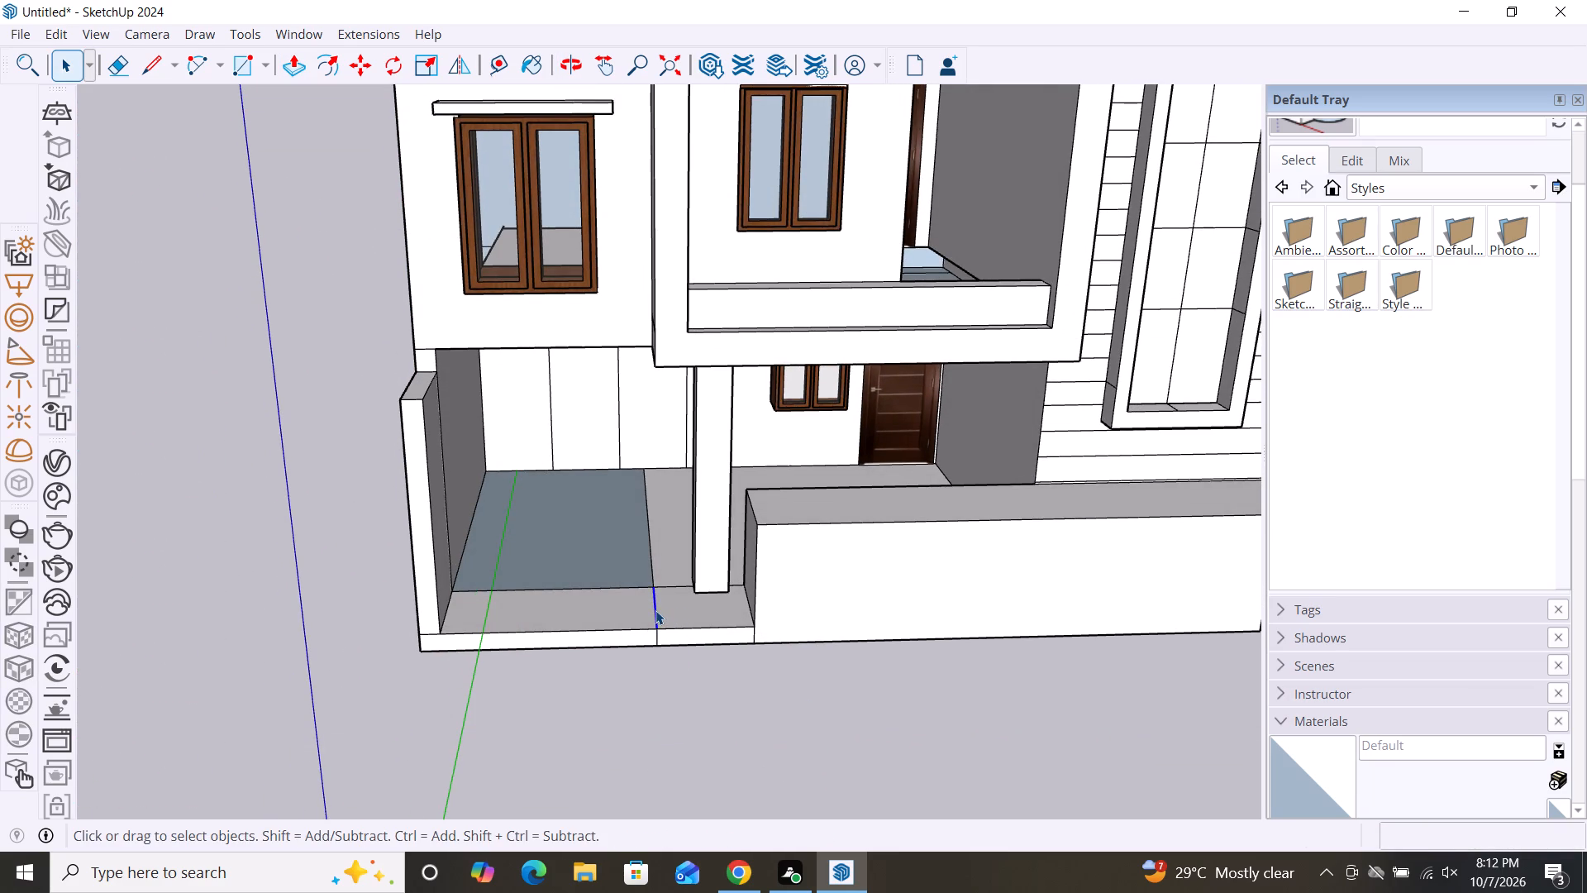
pyautogui.press('Delete')
pyautogui.click(681, 591)
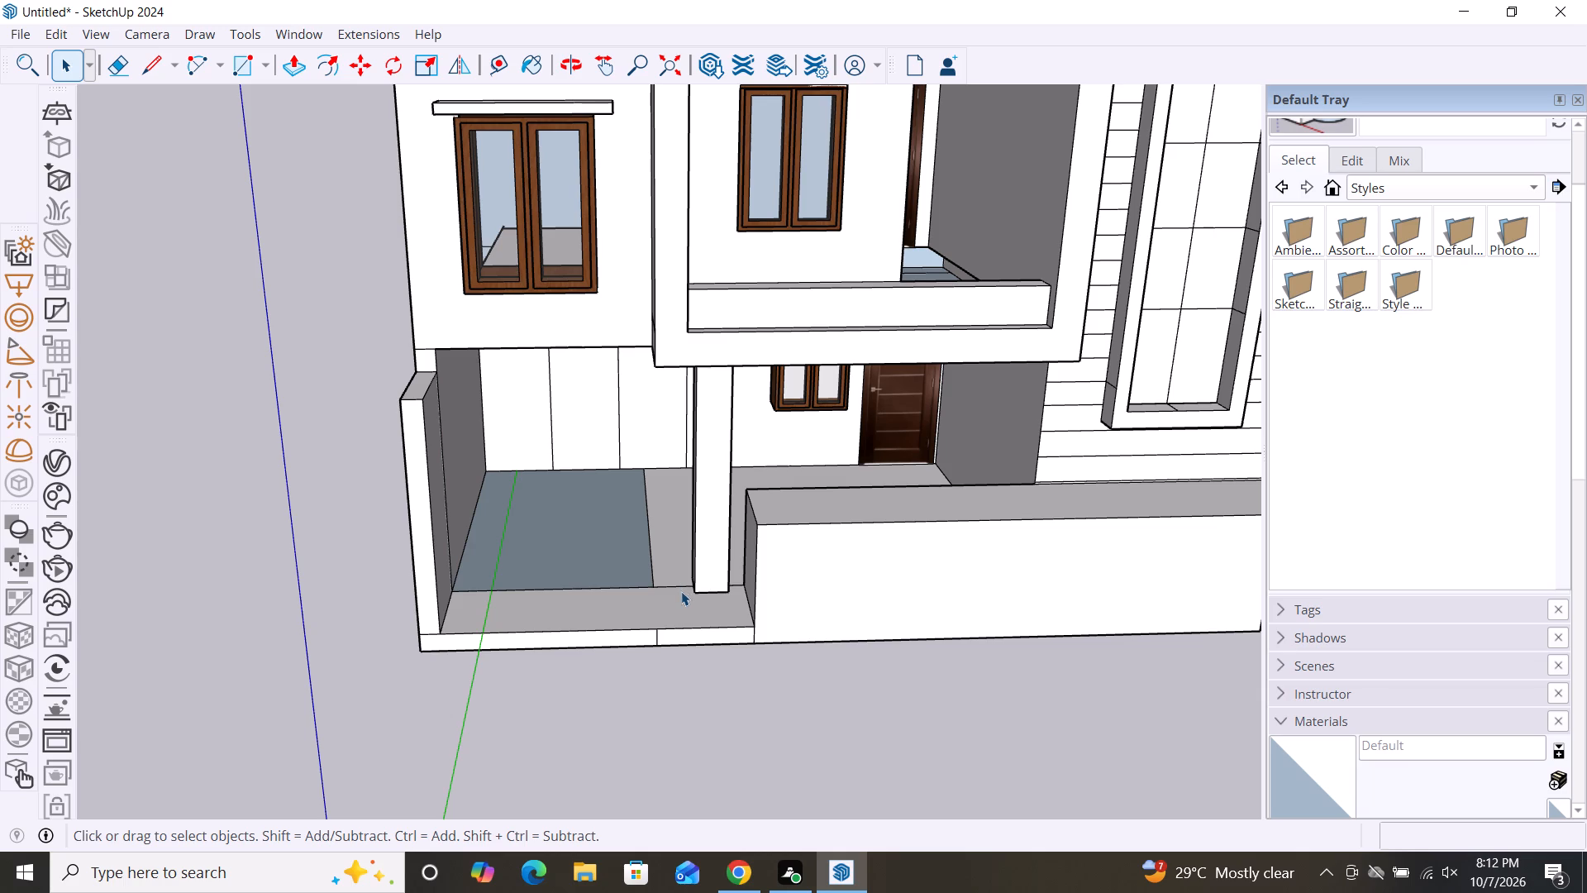
pyautogui.click(684, 590)
pyautogui.click(684, 590)
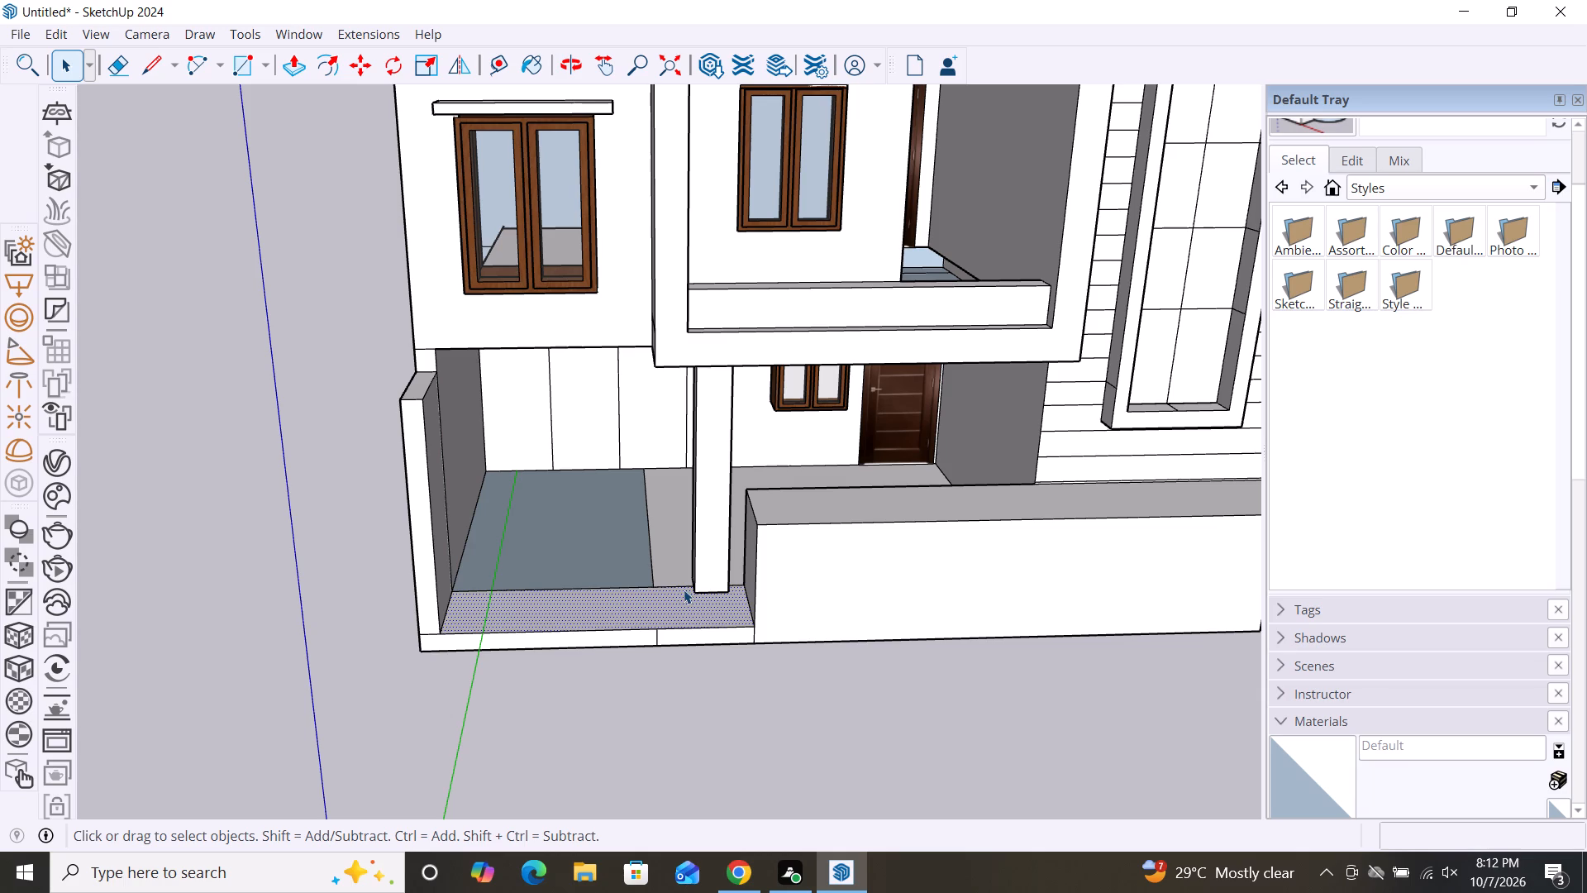
pyautogui.scroll(9, 698, 590)
pyautogui.click(655, 580)
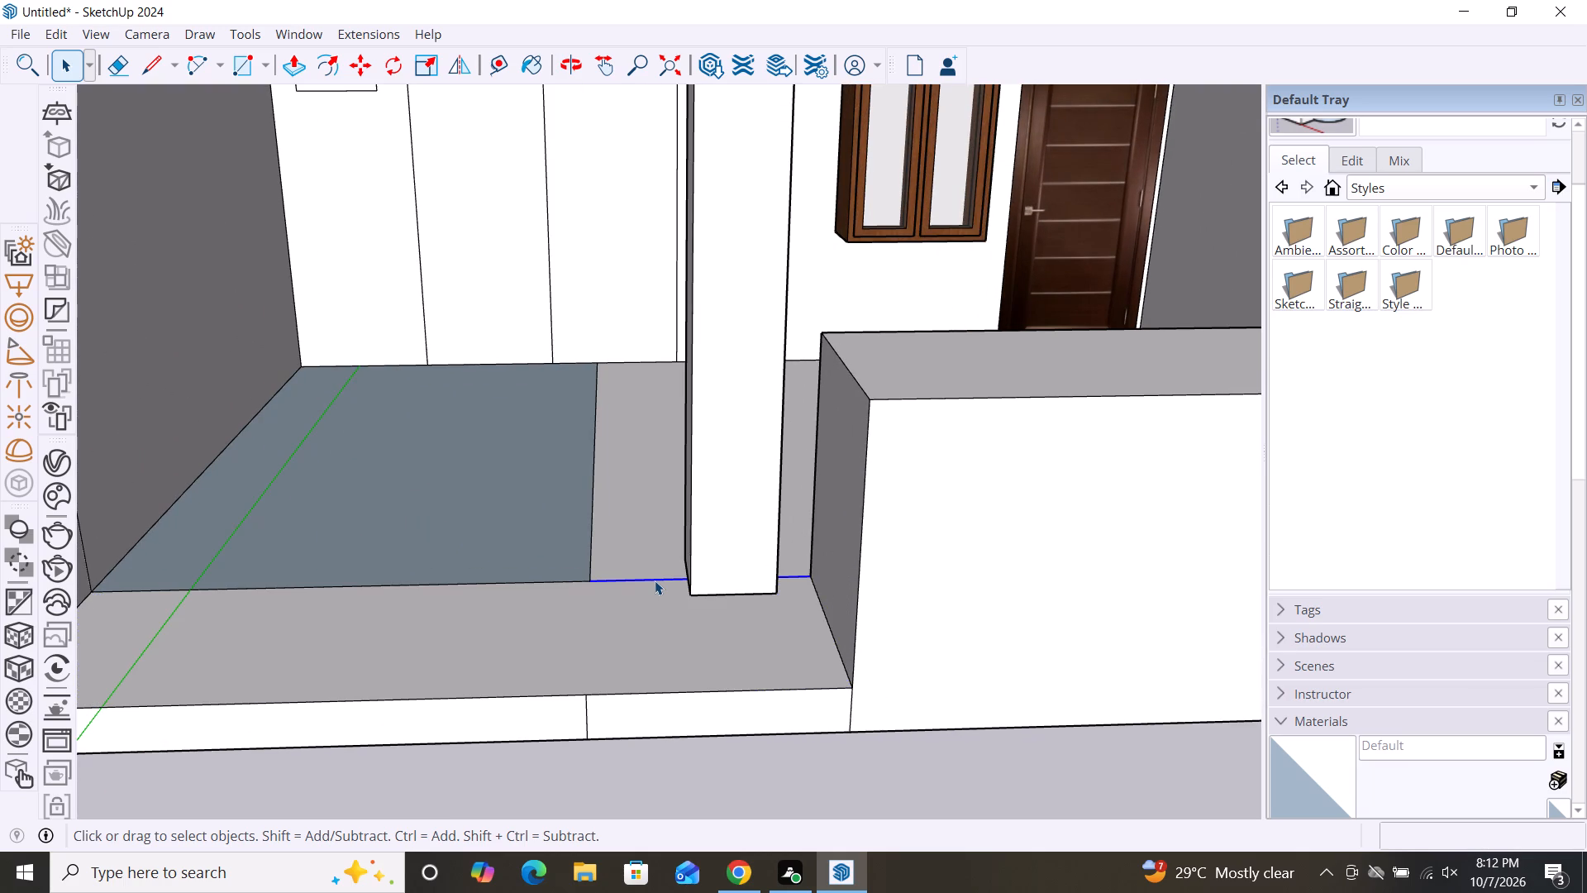
pyautogui.press('Delete')
# Delete the short vertical edge dividing the plinth's front face, keeping the faces on both sides of it.
pyautogui.scroll(-7, 655, 580)
pyautogui.moveTo(679, 694); pyautogui.dragTo(727, 618, button='middle')
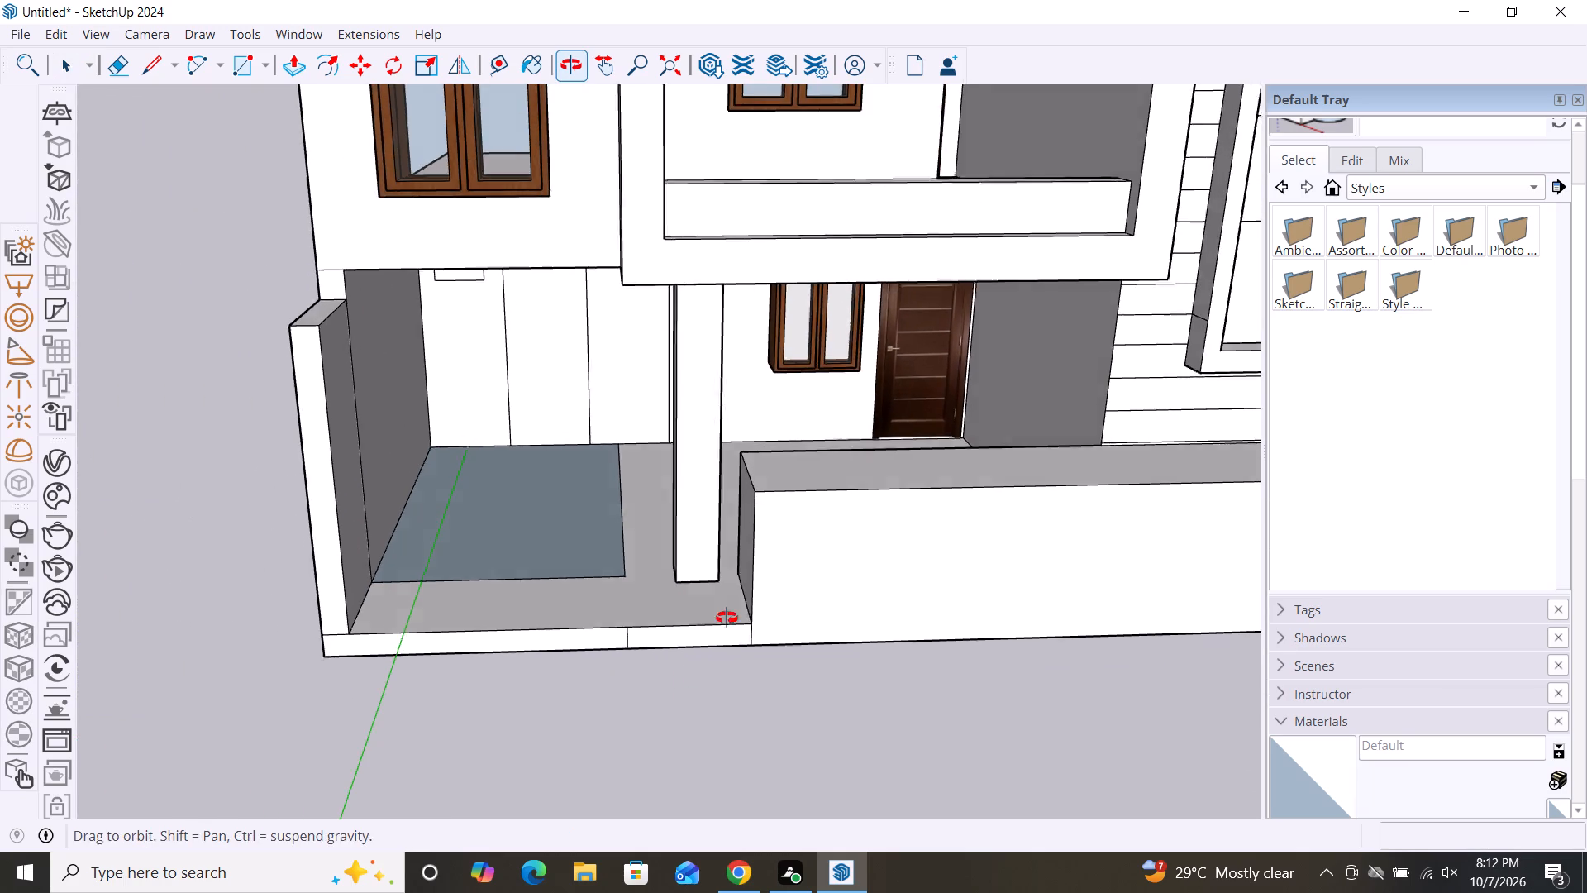
pyautogui.moveTo(727, 618); pyautogui.dragTo(732, 593, button='middle')
pyautogui.click(652, 601)
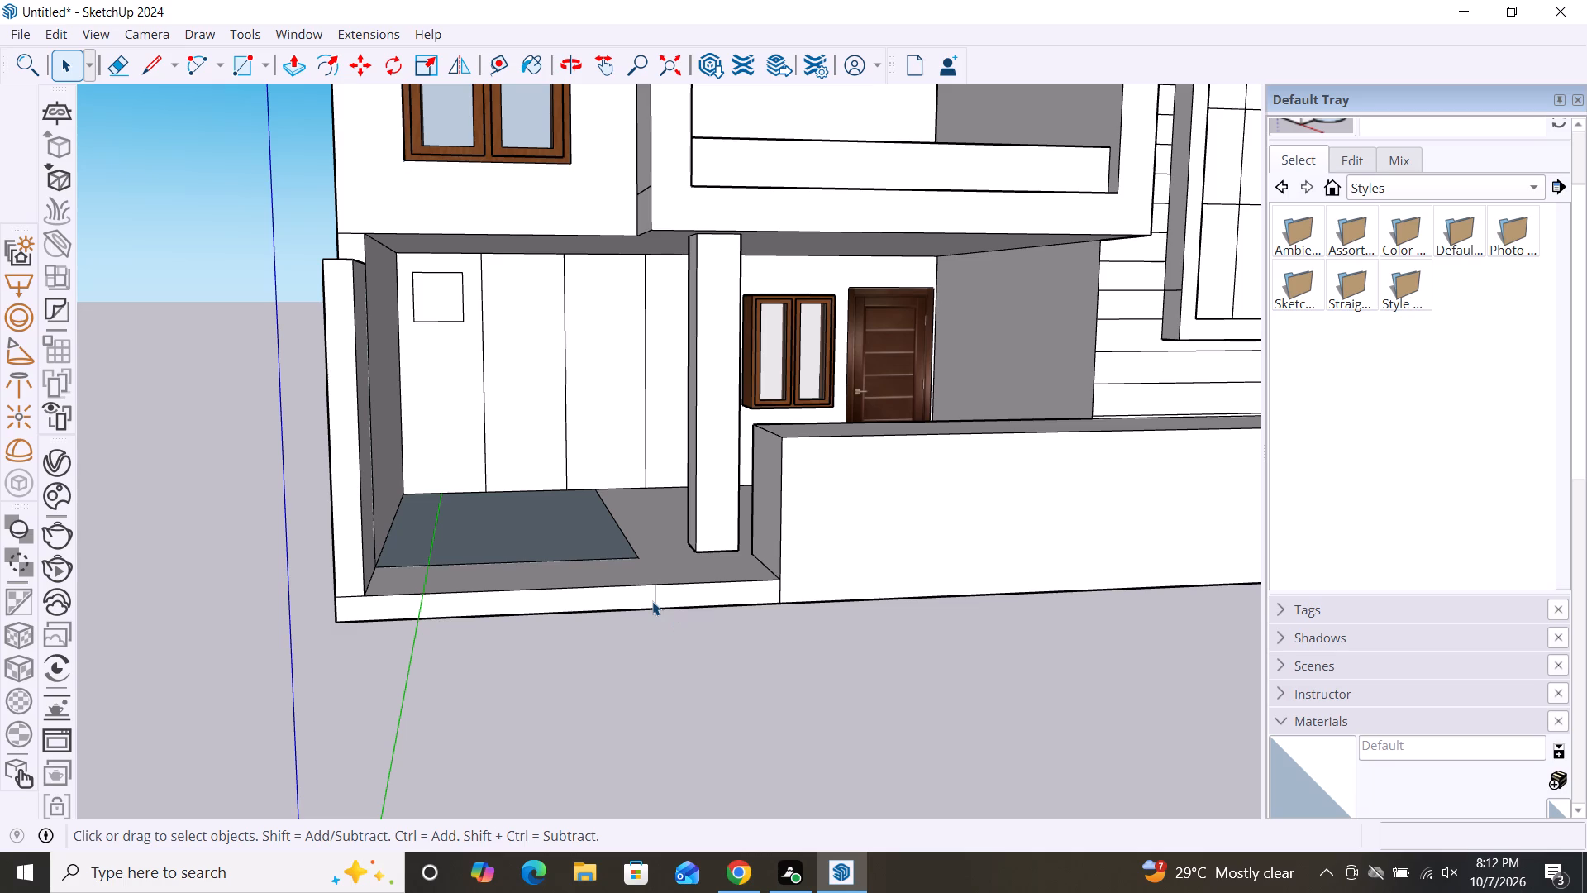
pyautogui.scroll(4, 711, 599)
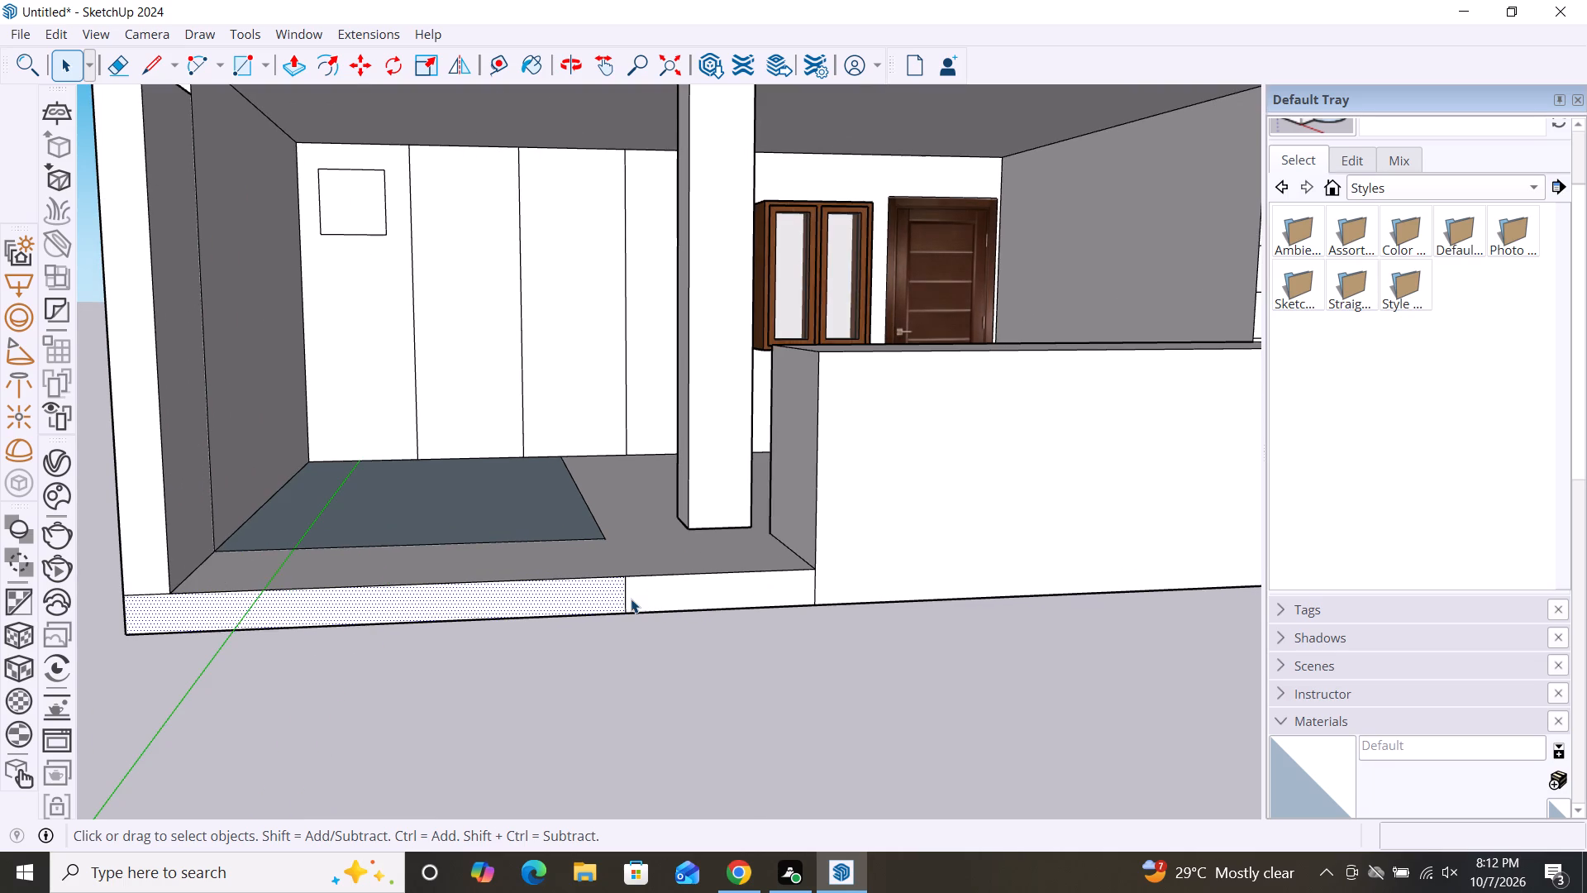
pyautogui.doubleClick(626, 605)
pyautogui.press('Delete')
pyautogui.hotkey('ctrl', 'z')
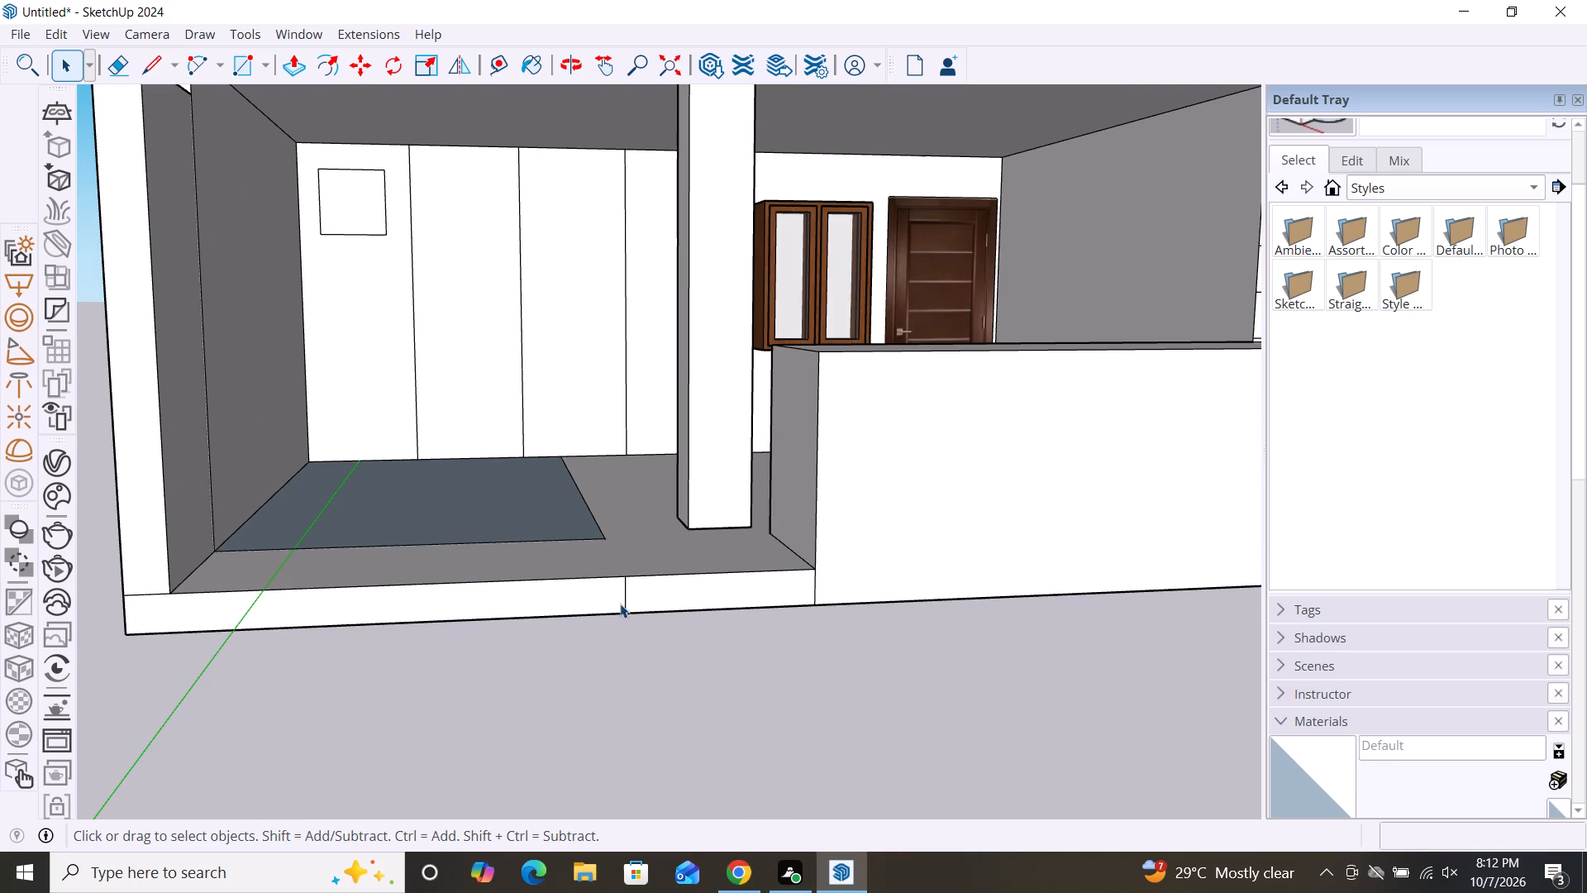
pyautogui.scroll(2, 627, 602)
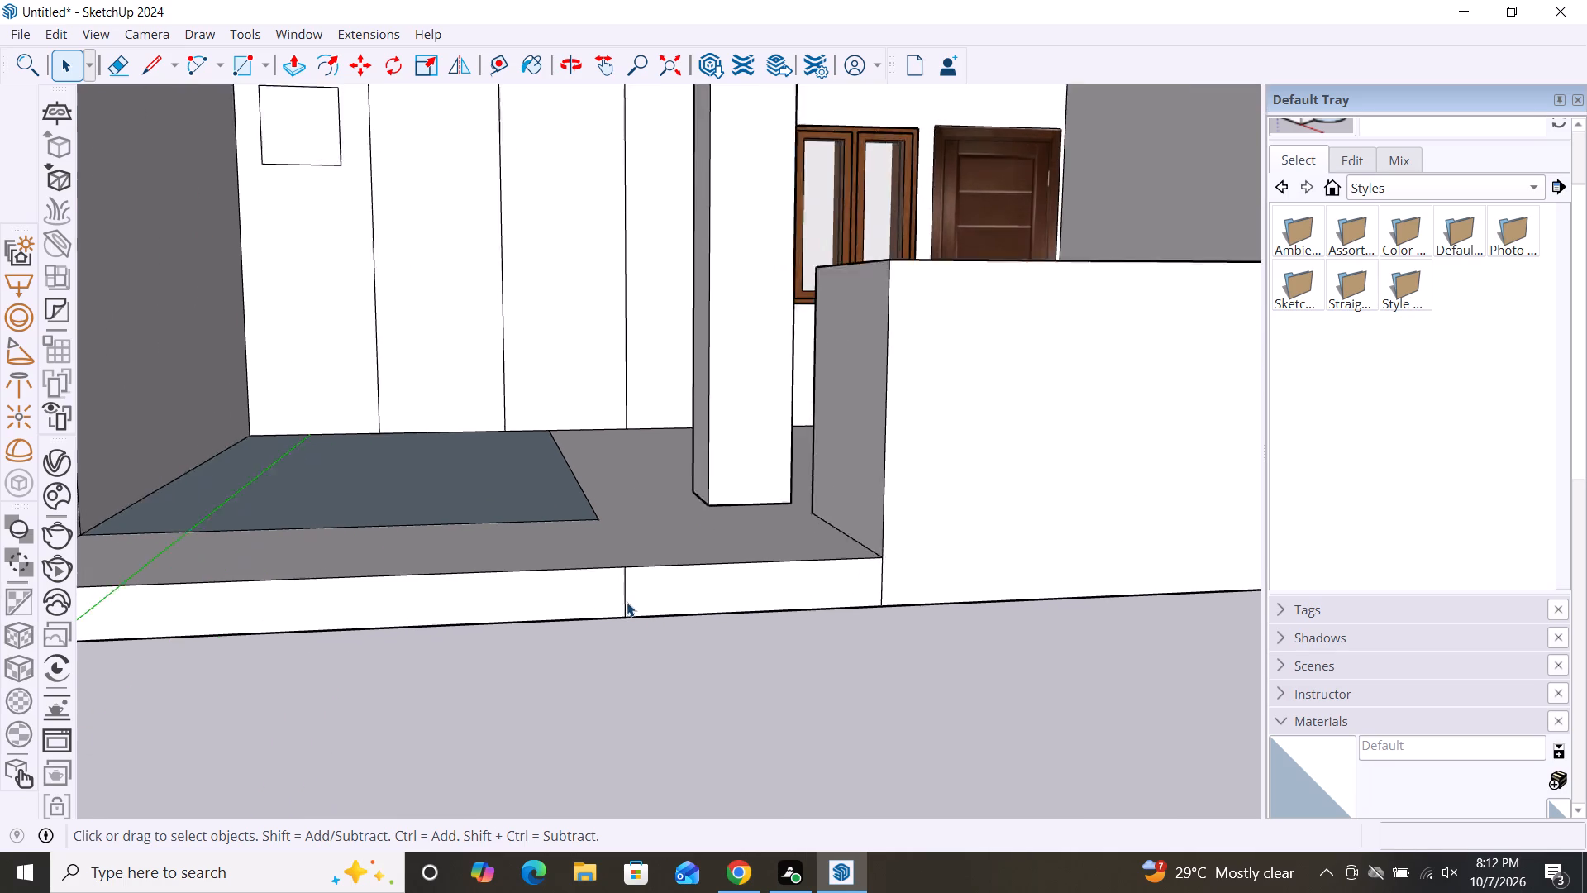
pyautogui.scroll(6, 627, 602)
pyautogui.click(625, 612)
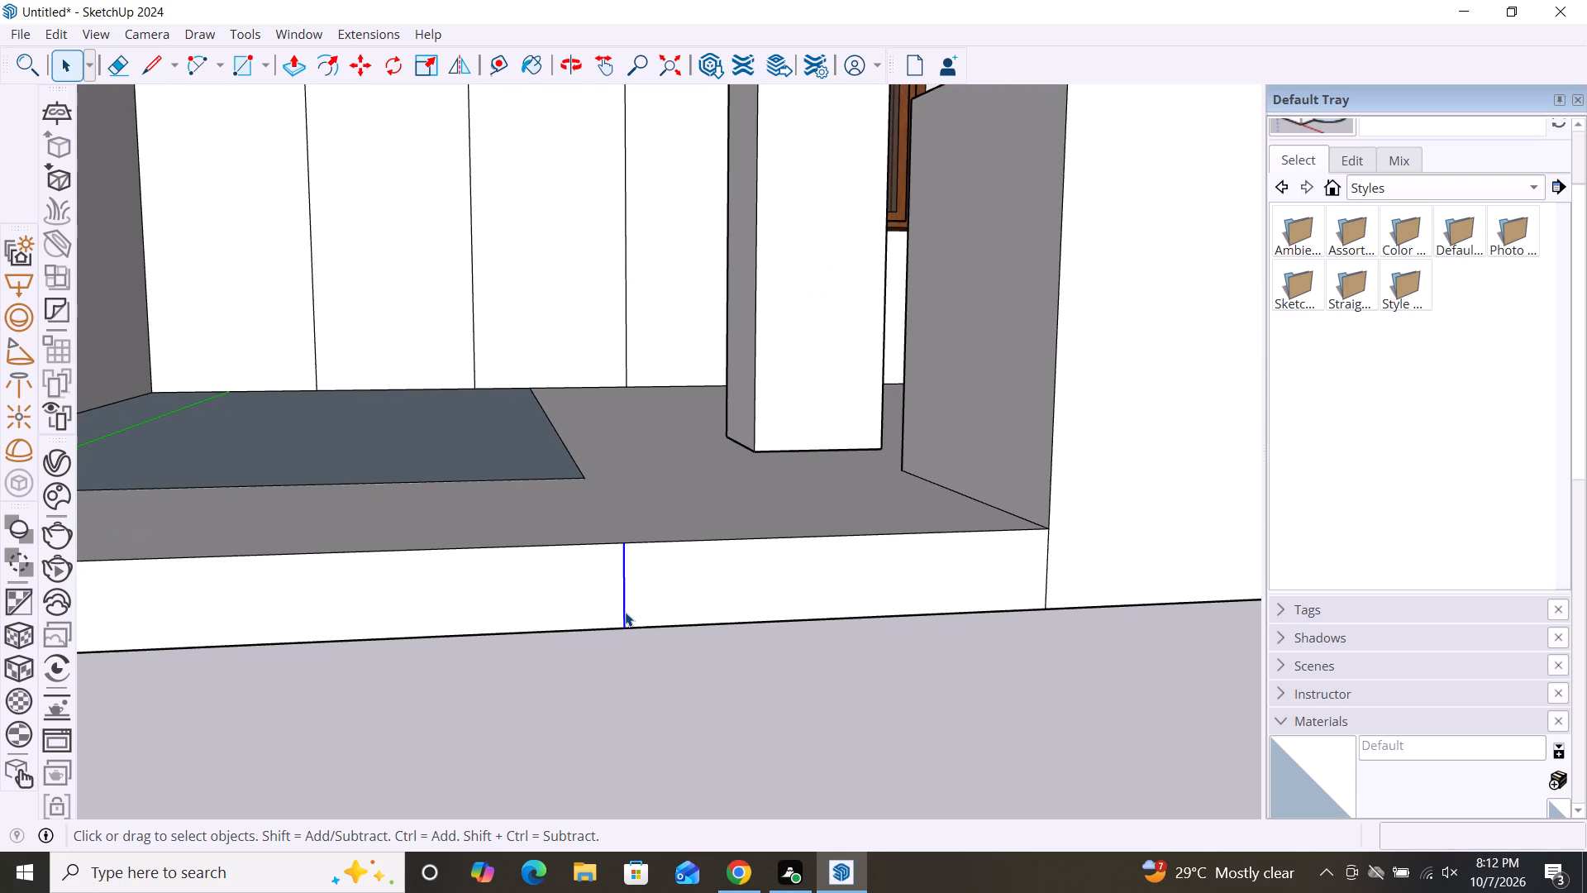
pyautogui.press('Delete')
# Delete the small square outline near the top of the panelled back wall in the open bay beside the porch.
pyautogui.scroll(-19, 625, 612)
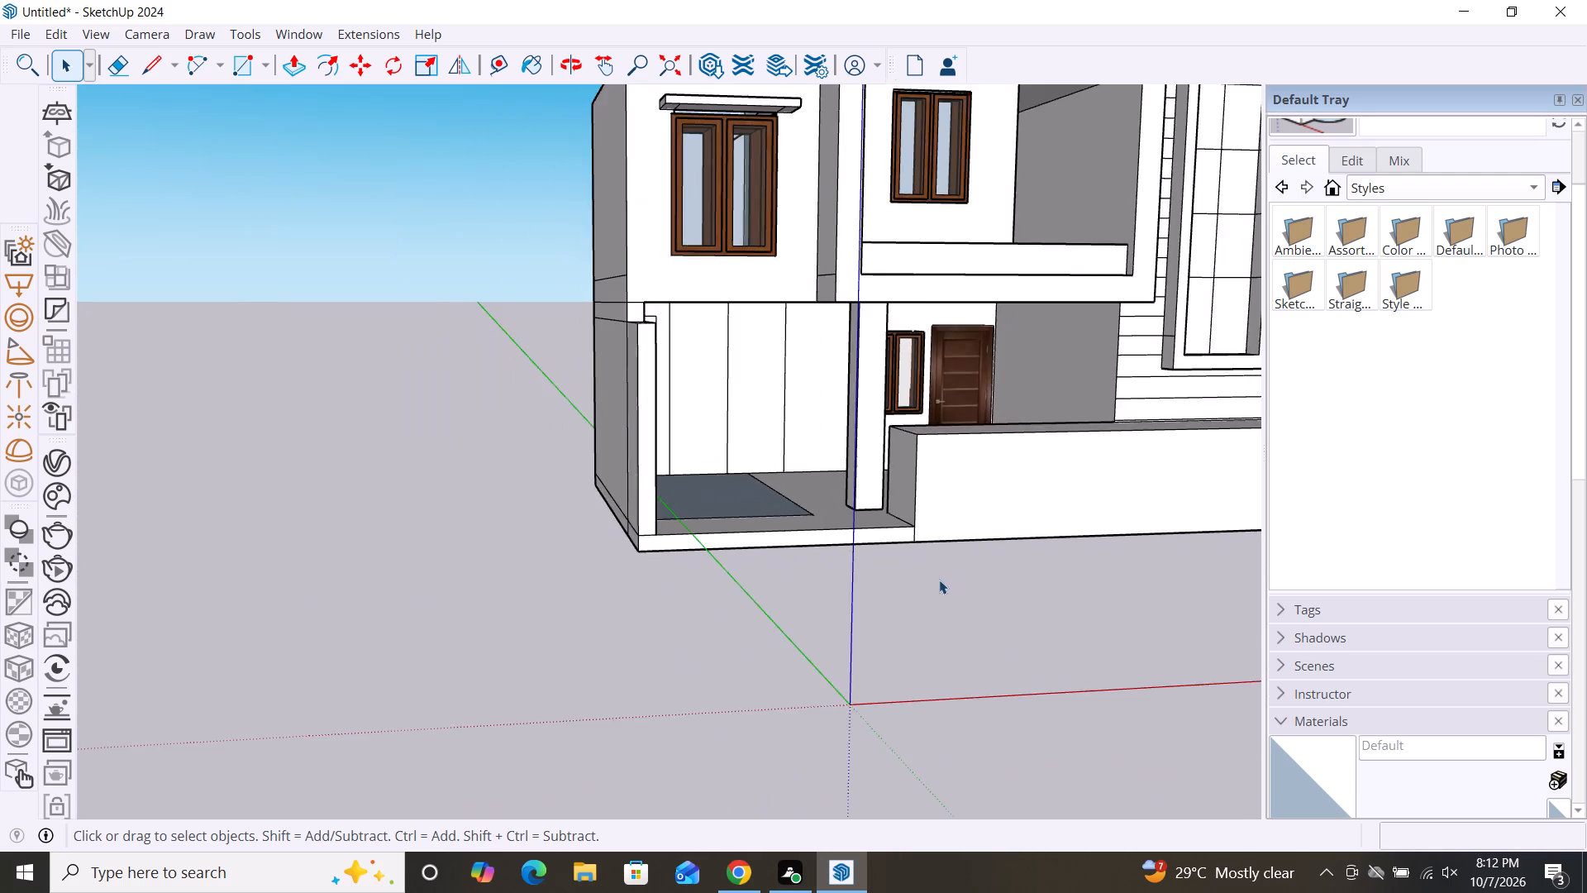
pyautogui.scroll(-2, 939, 580)
pyautogui.moveTo(941, 617); pyautogui.dragTo(765, 575, button='middle')
pyautogui.scroll(-6, 670, 472)
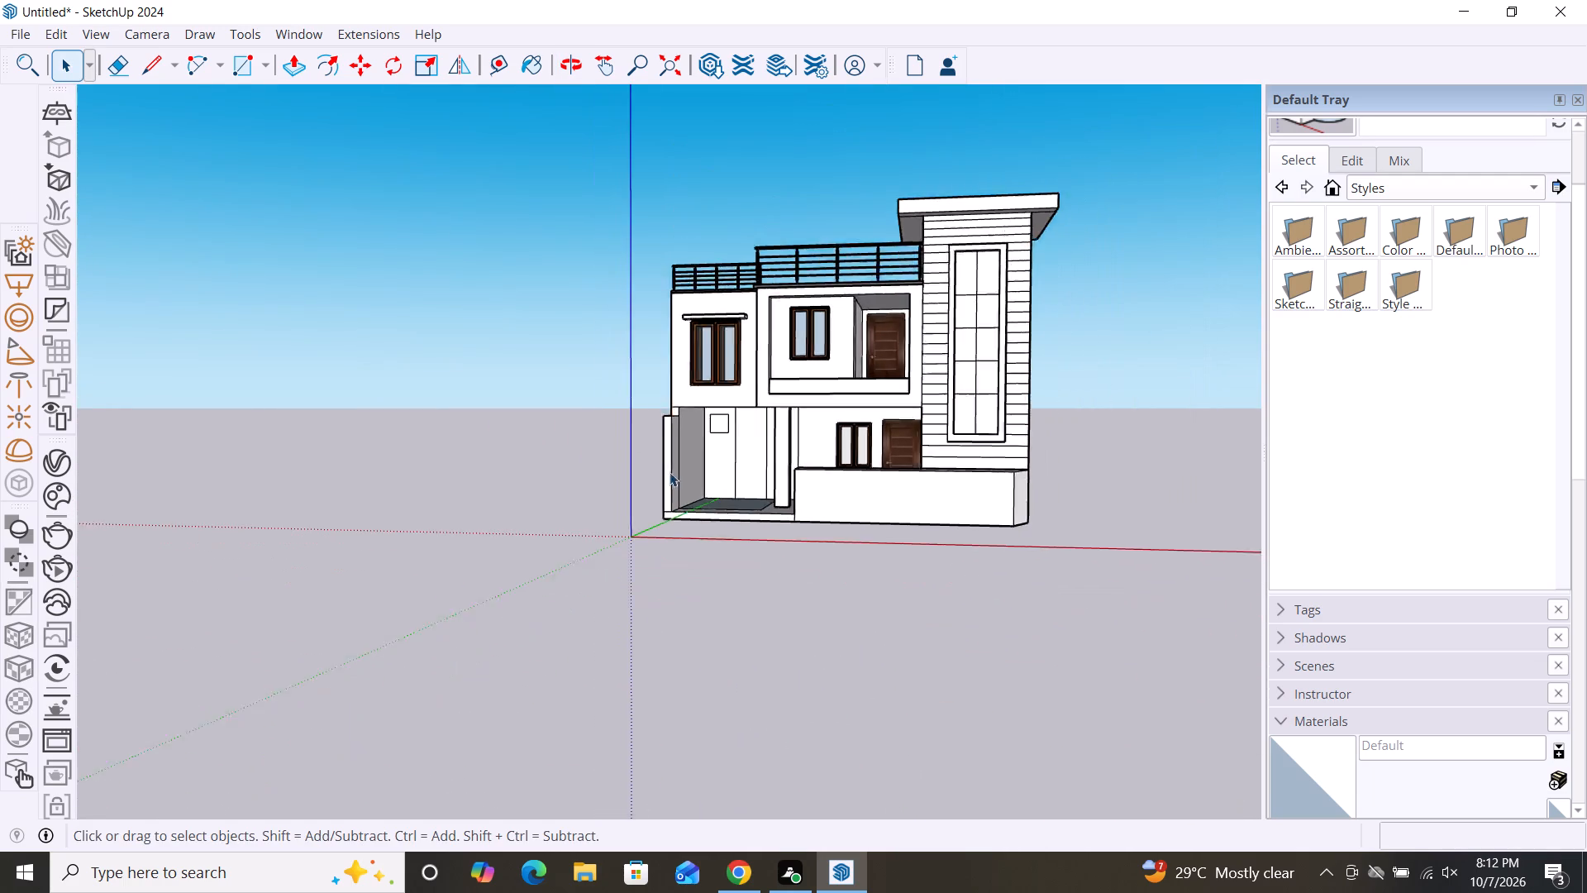
pyautogui.scroll(-1, 670, 472)
pyautogui.moveTo(905, 584); pyautogui.dragTo(1048, 610, button='middle')
pyautogui.scroll(4, 695, 437)
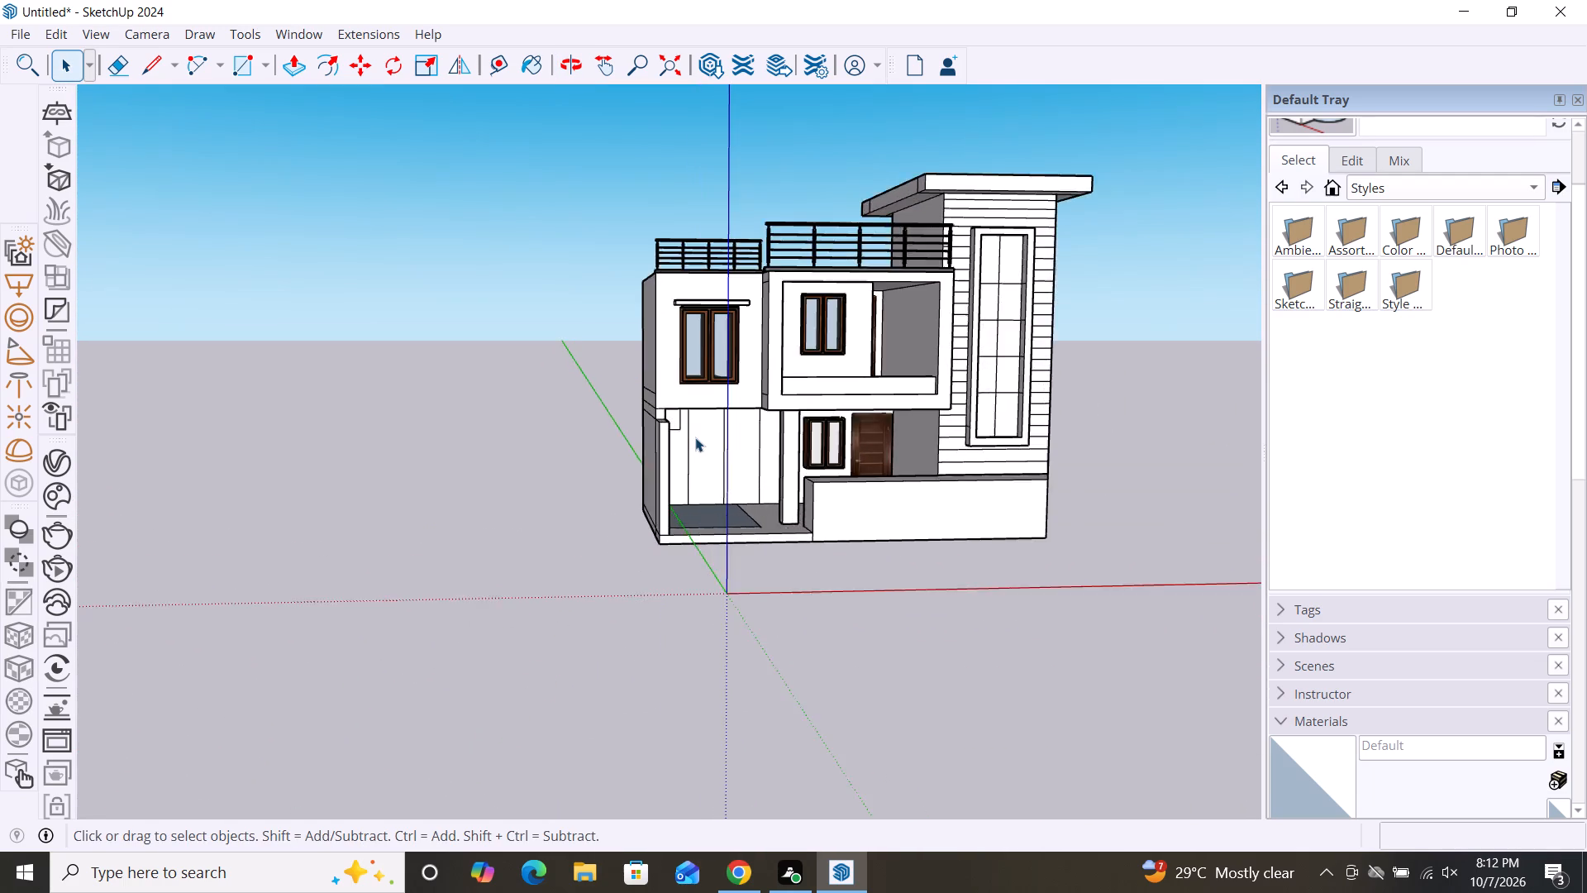
pyautogui.scroll(9, 695, 437)
pyautogui.click(633, 413)
pyautogui.scroll(8, 651, 406)
pyautogui.click(632, 431)
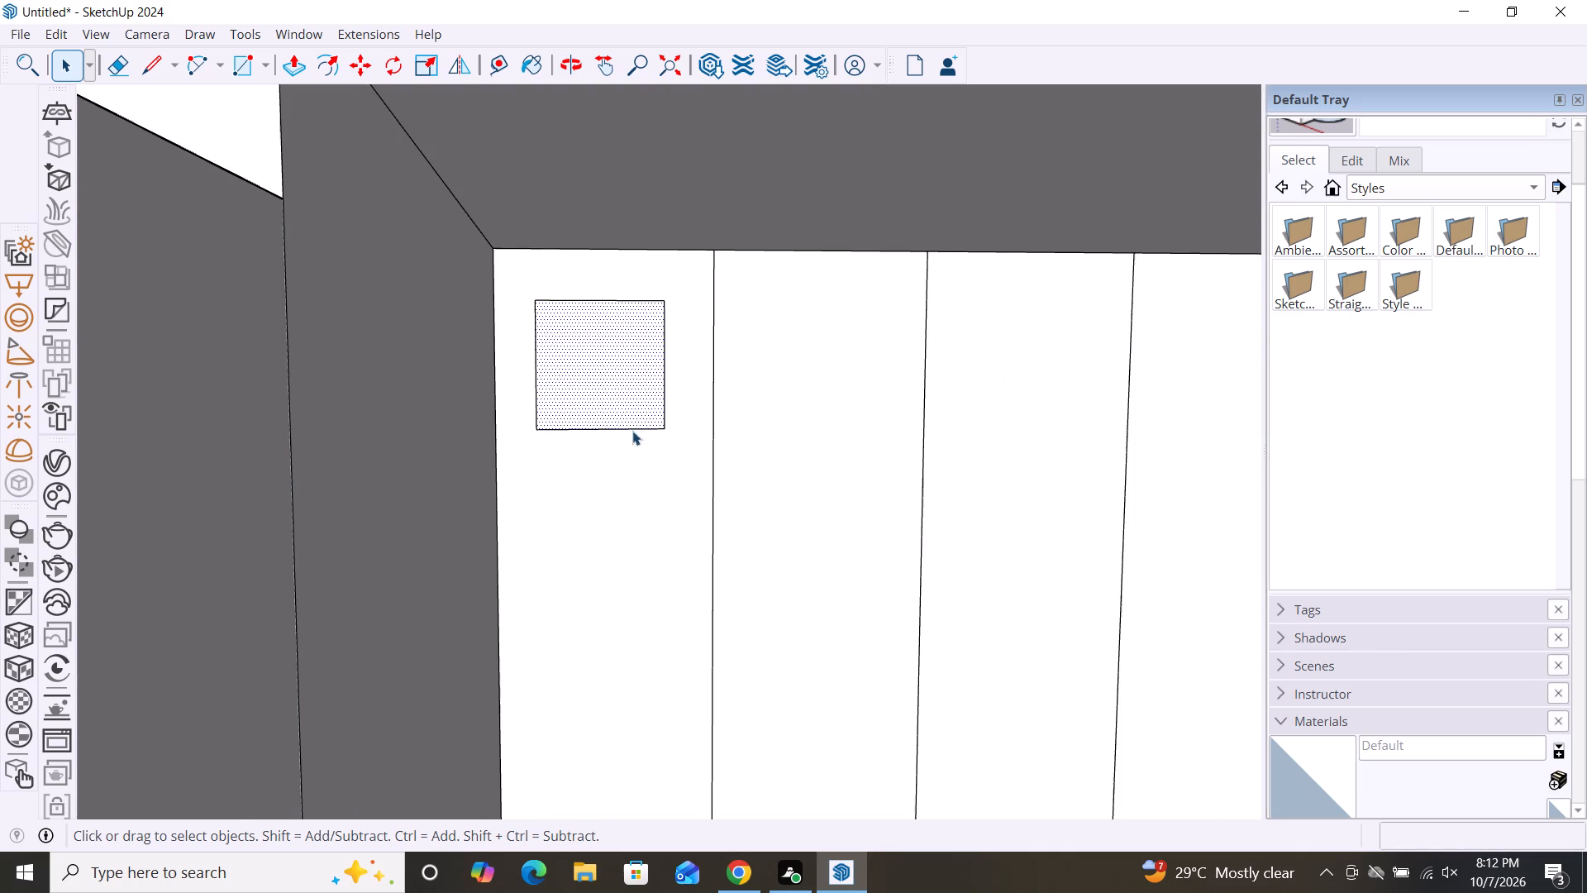
pyautogui.press('Escape')
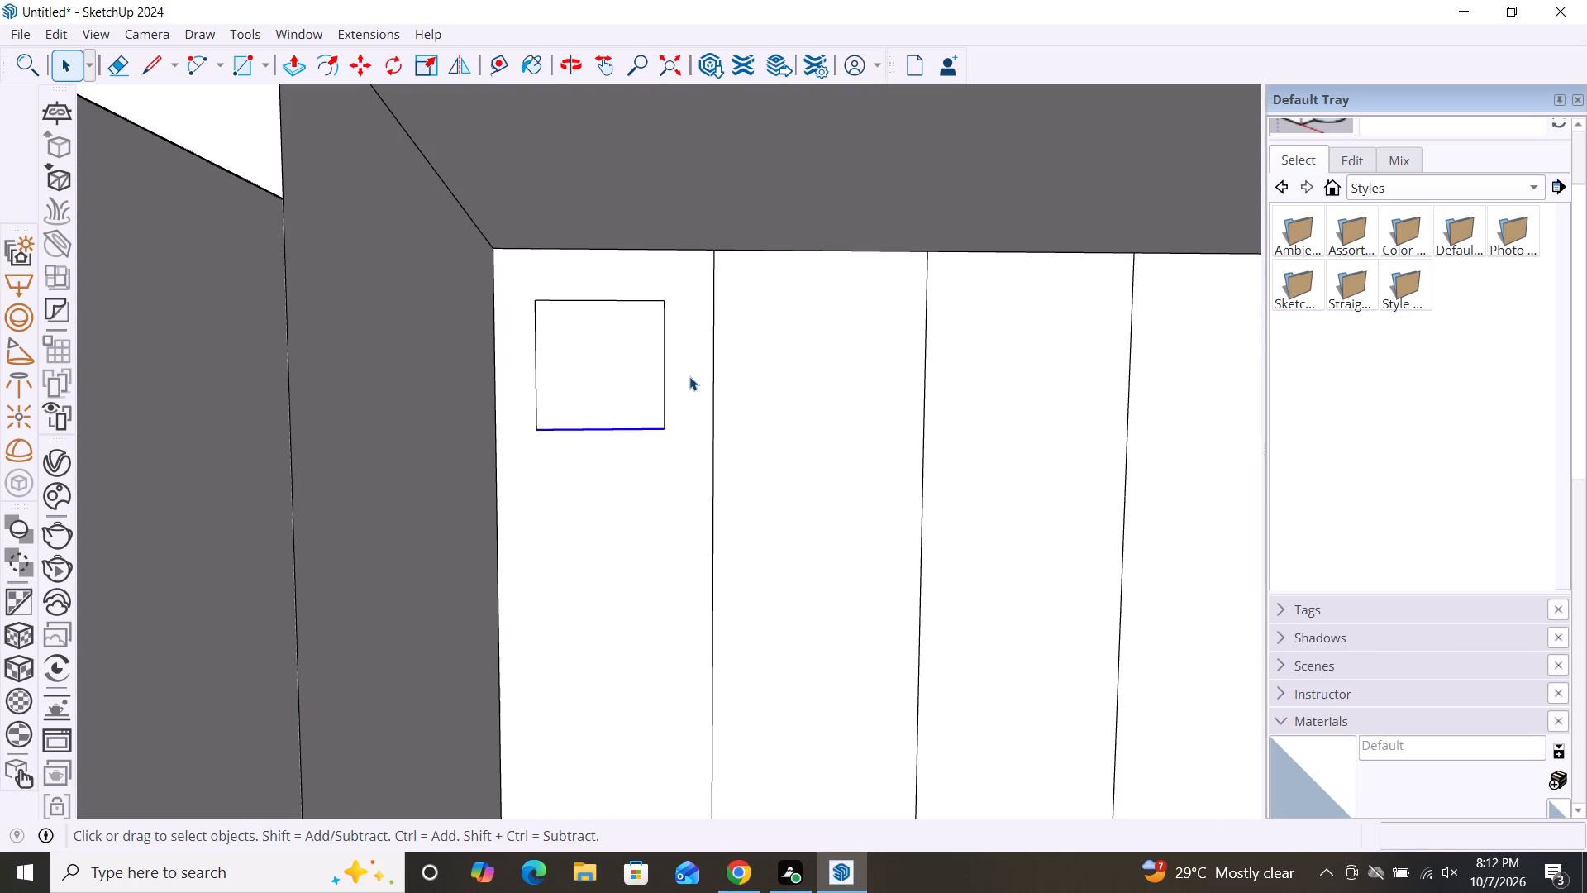
pyautogui.press('space')
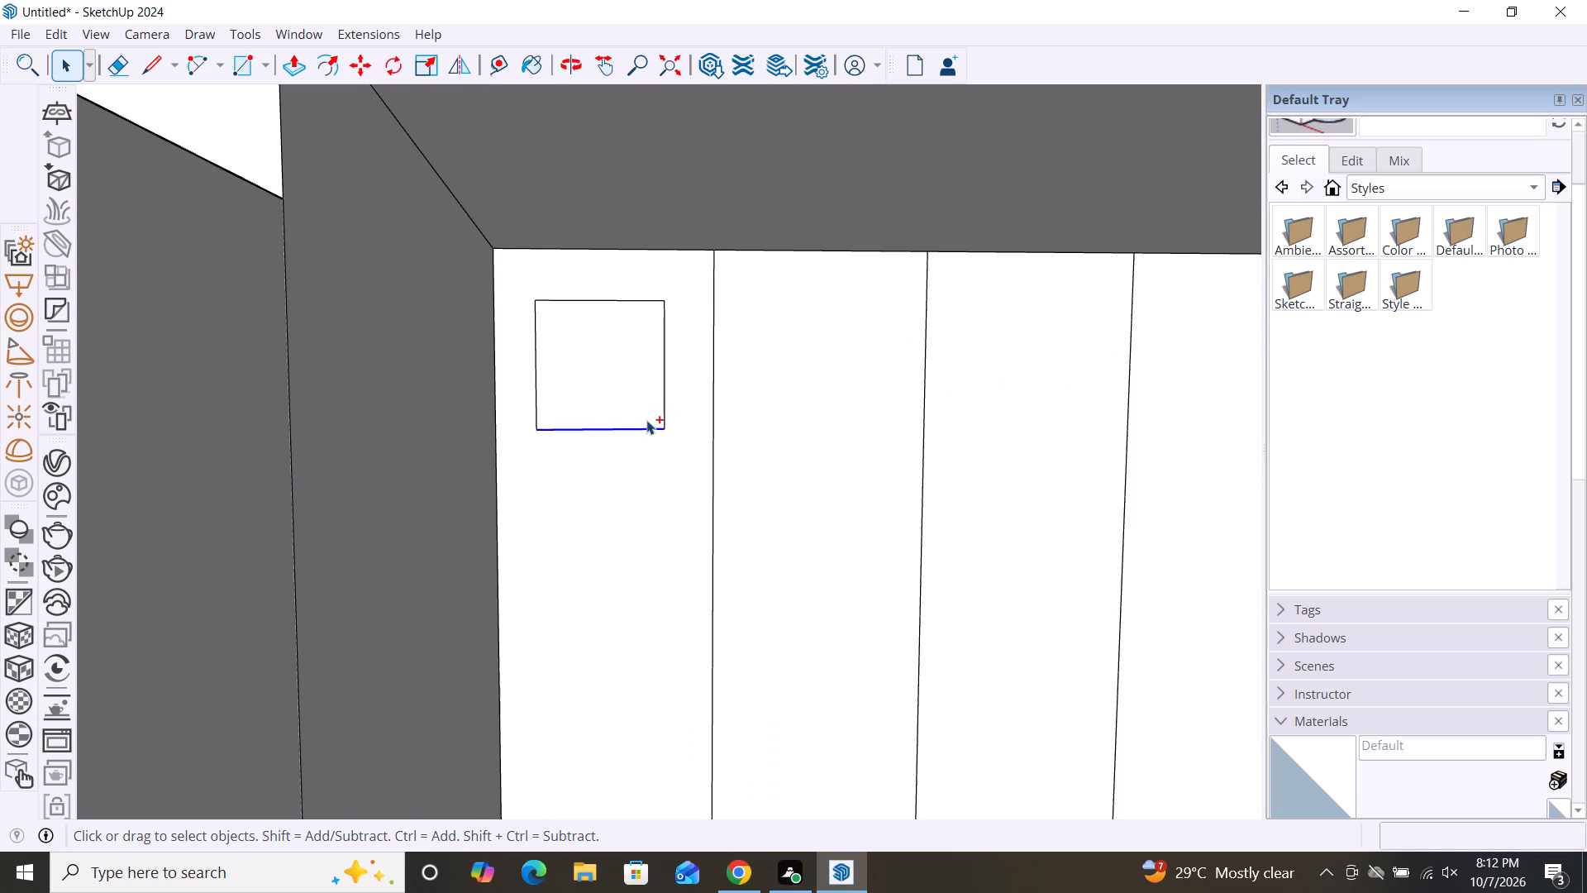
pyautogui.keyDown('ctrl'); pyautogui.click(665, 417); pyautogui.keyUp('ctrl')
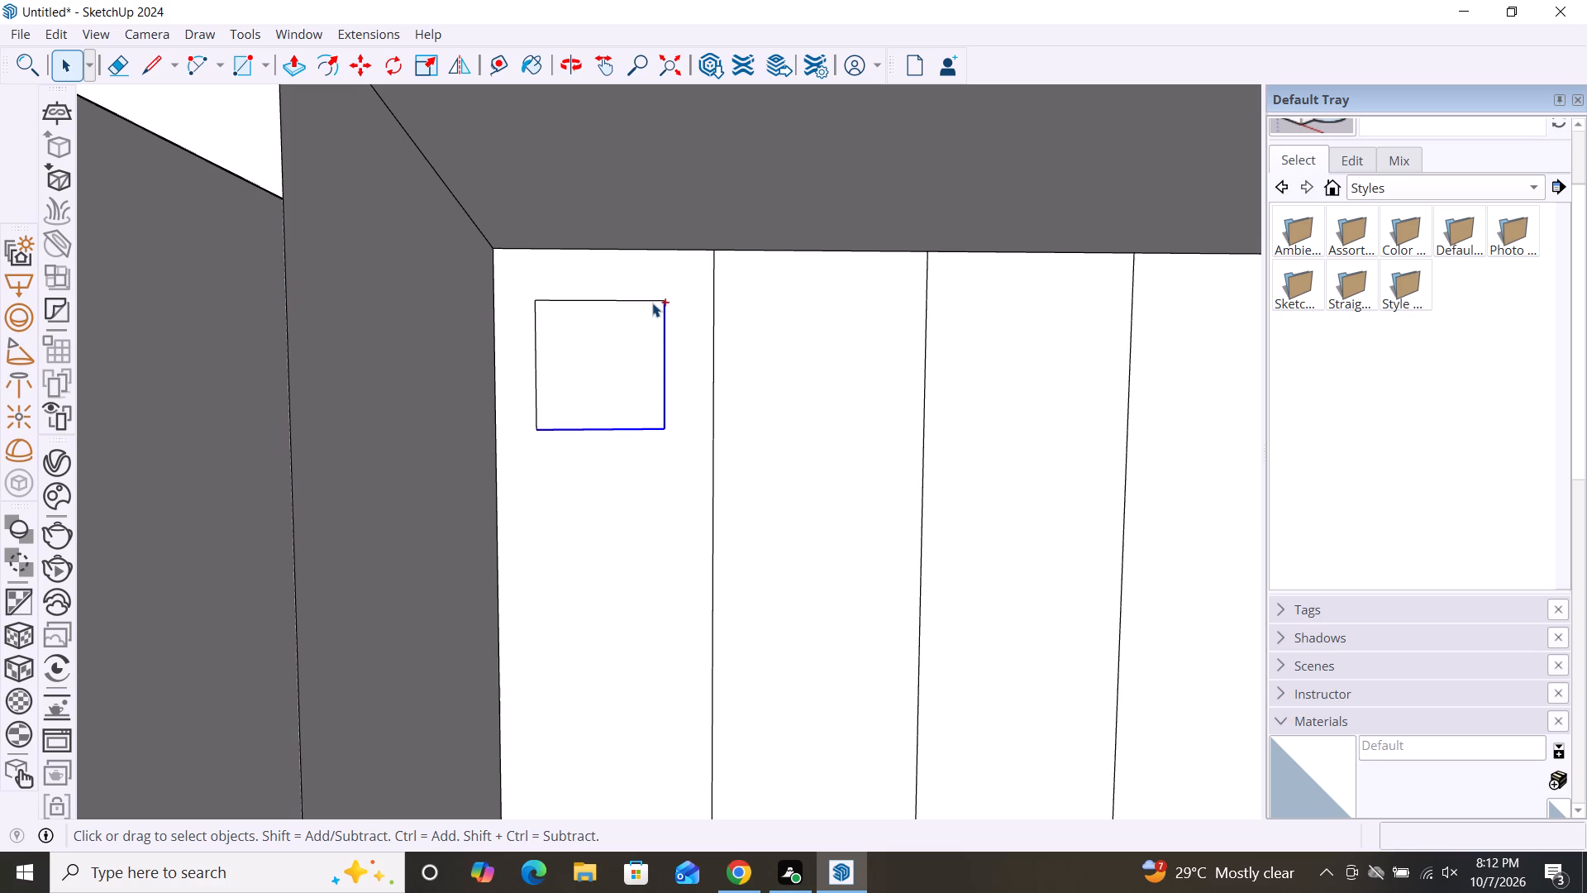
pyautogui.keyDown('ctrl'); pyautogui.click(652, 303); pyautogui.keyUp('ctrl')
pyautogui.keyDown('ctrl'); pyautogui.click(534, 388); pyautogui.keyUp('ctrl')
pyautogui.press('Delete')
pyautogui.scroll(-9, 574, 361)
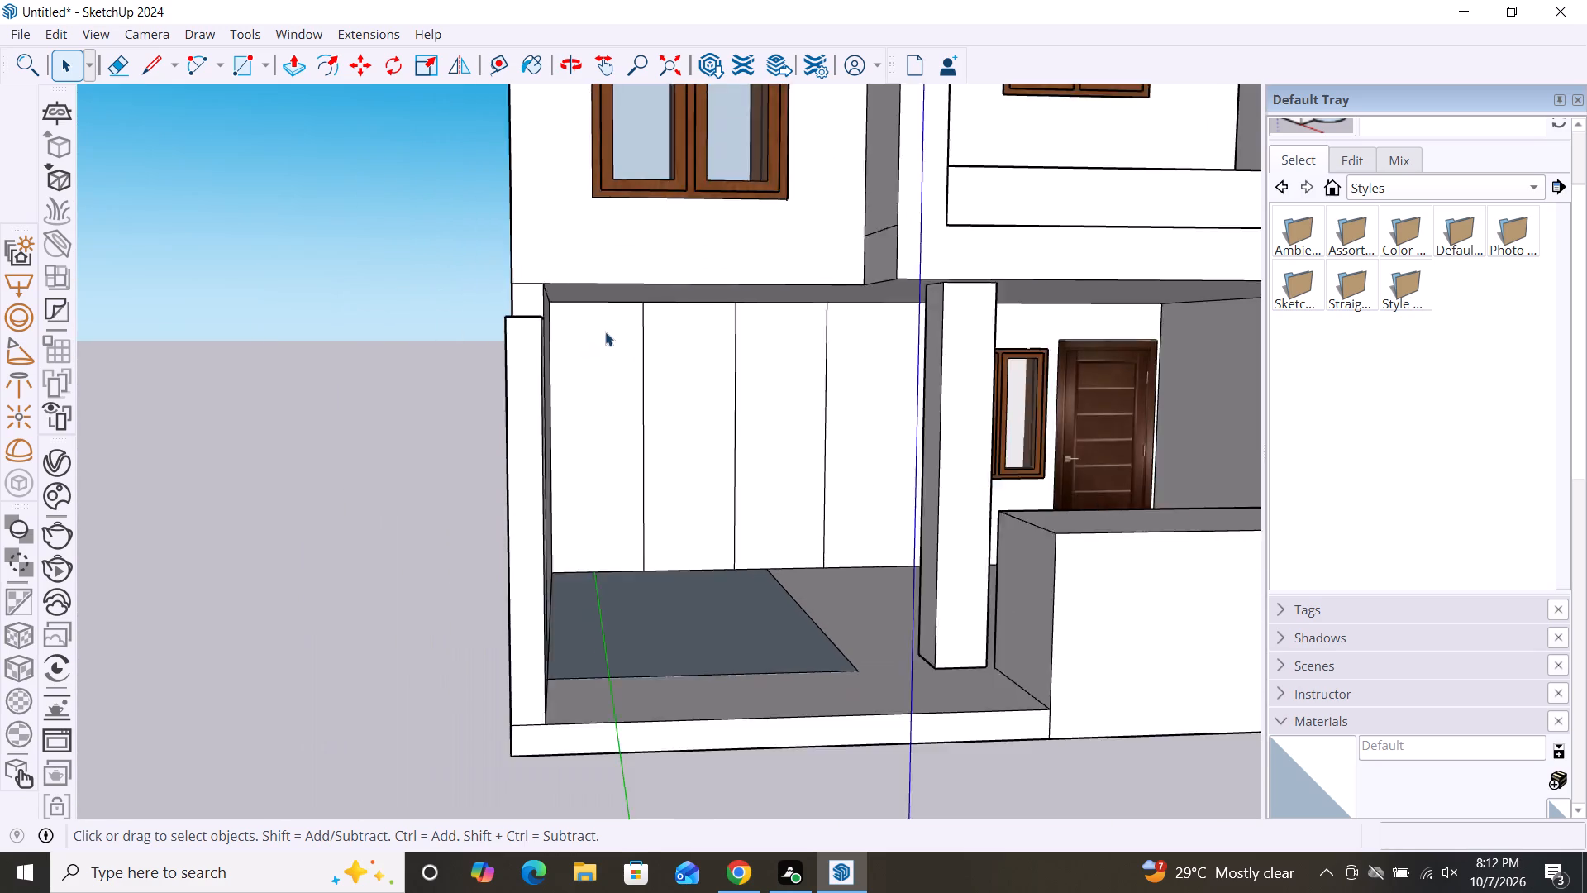
pyautogui.scroll(-4, 605, 332)
pyautogui.moveTo(802, 628); pyautogui.dragTo(734, 616, button='middle')
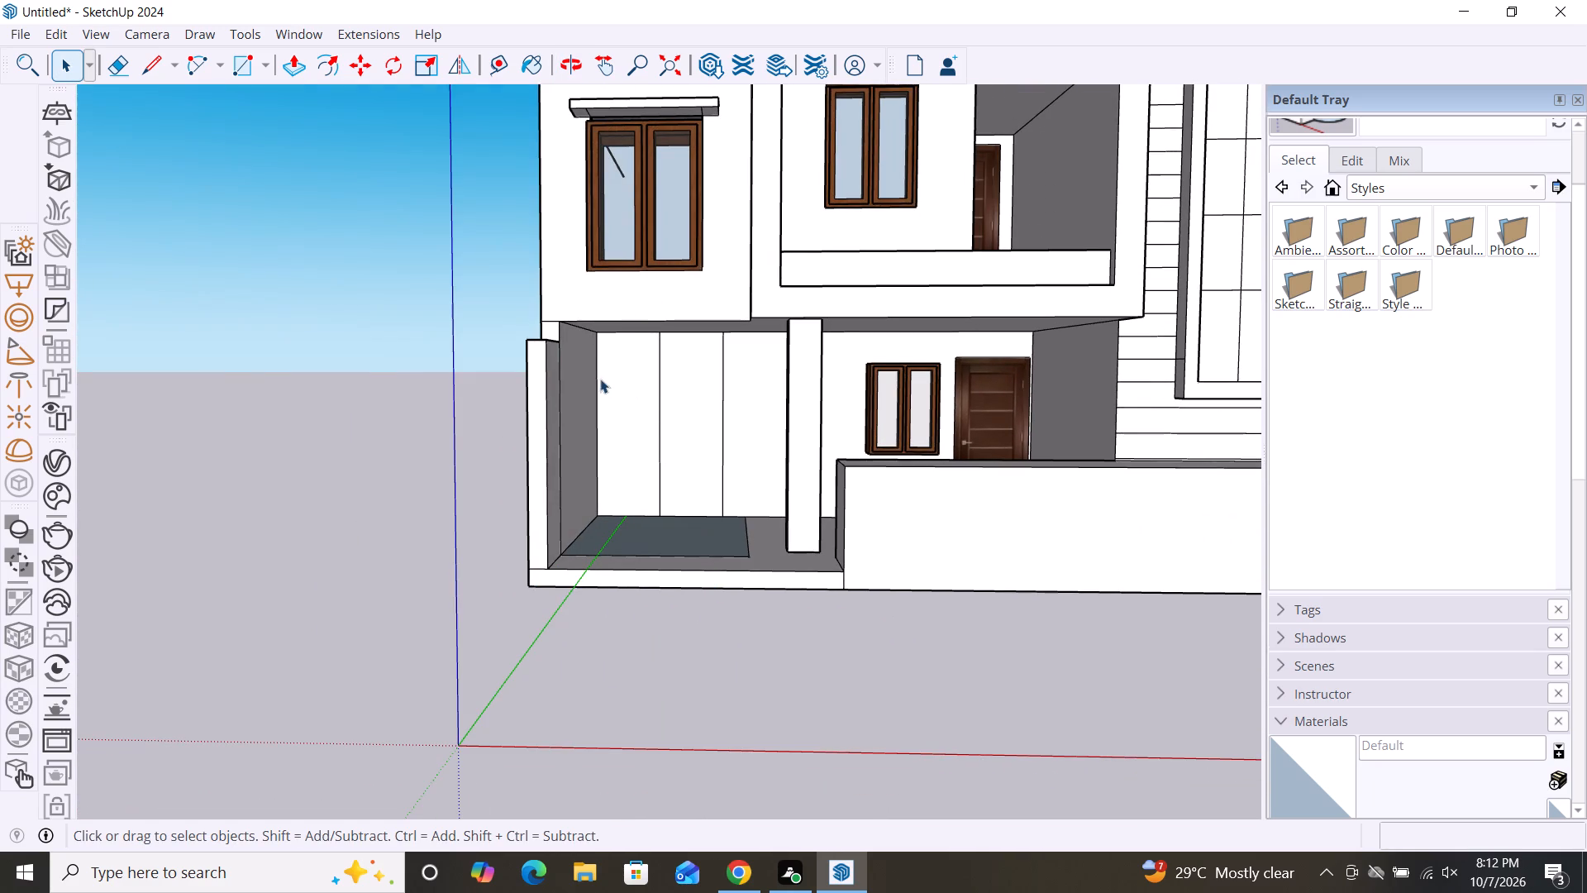
# Pull the small top face at the side wall's front end forward about 2' 3 15/16", flush with the wall's front face.
pyautogui.press('p')
pyautogui.click(549, 331)
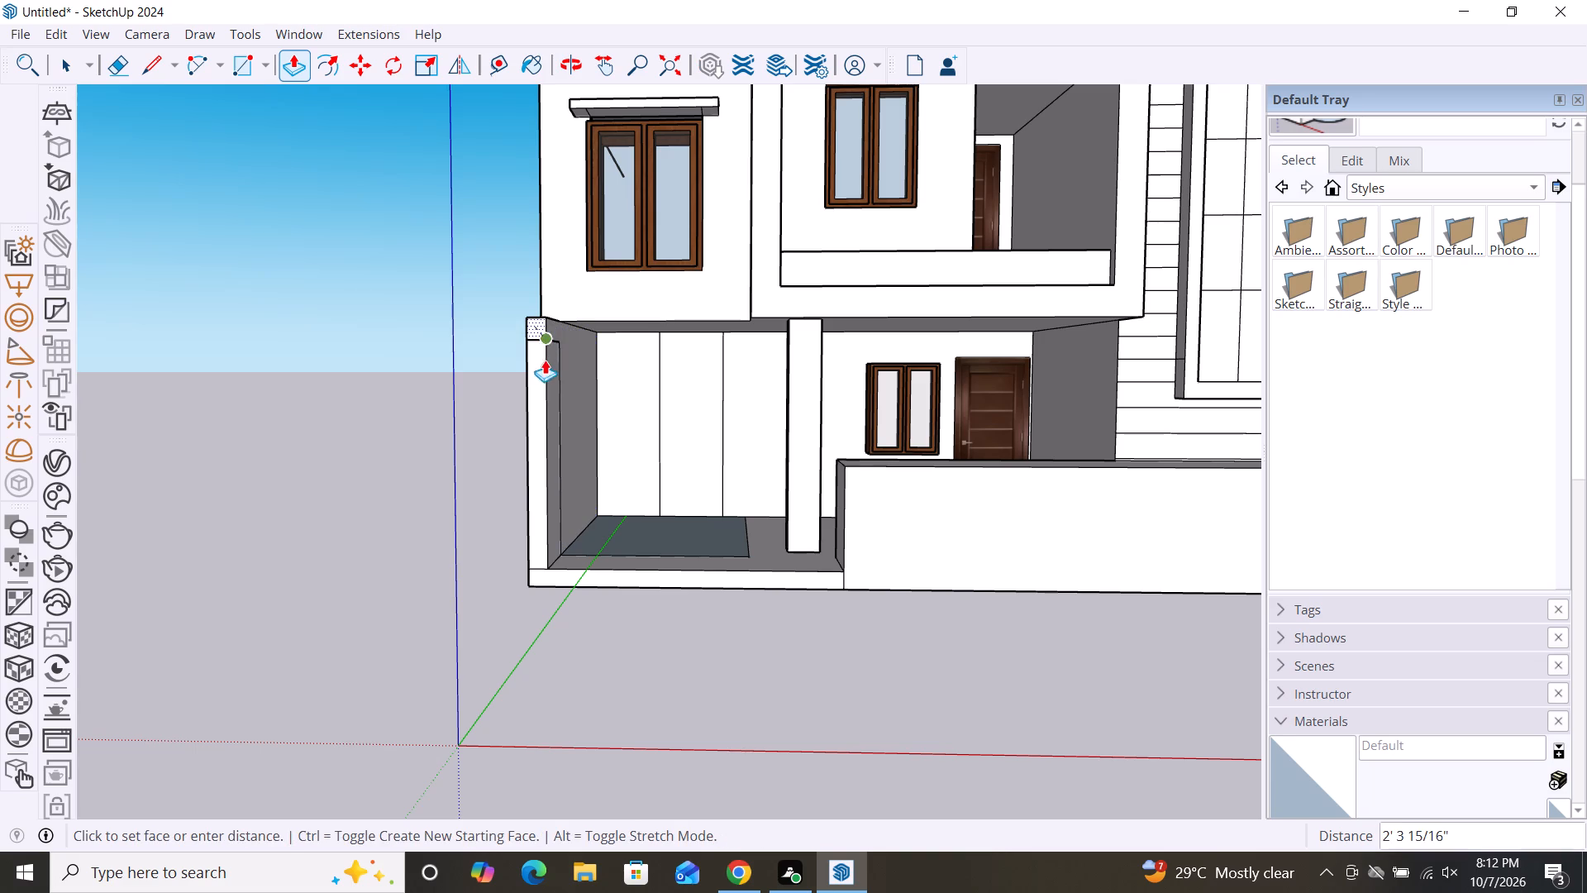
pyautogui.click(540, 377)
# Examine the front facade, open bay, column, low front wall and side wall from several angles and distances.
pyautogui.scroll(-6, 646, 490)
pyautogui.moveTo(740, 580); pyautogui.dragTo(901, 624, button='middle')
pyautogui.moveTo(898, 602); pyautogui.dragTo(841, 600, button='middle')
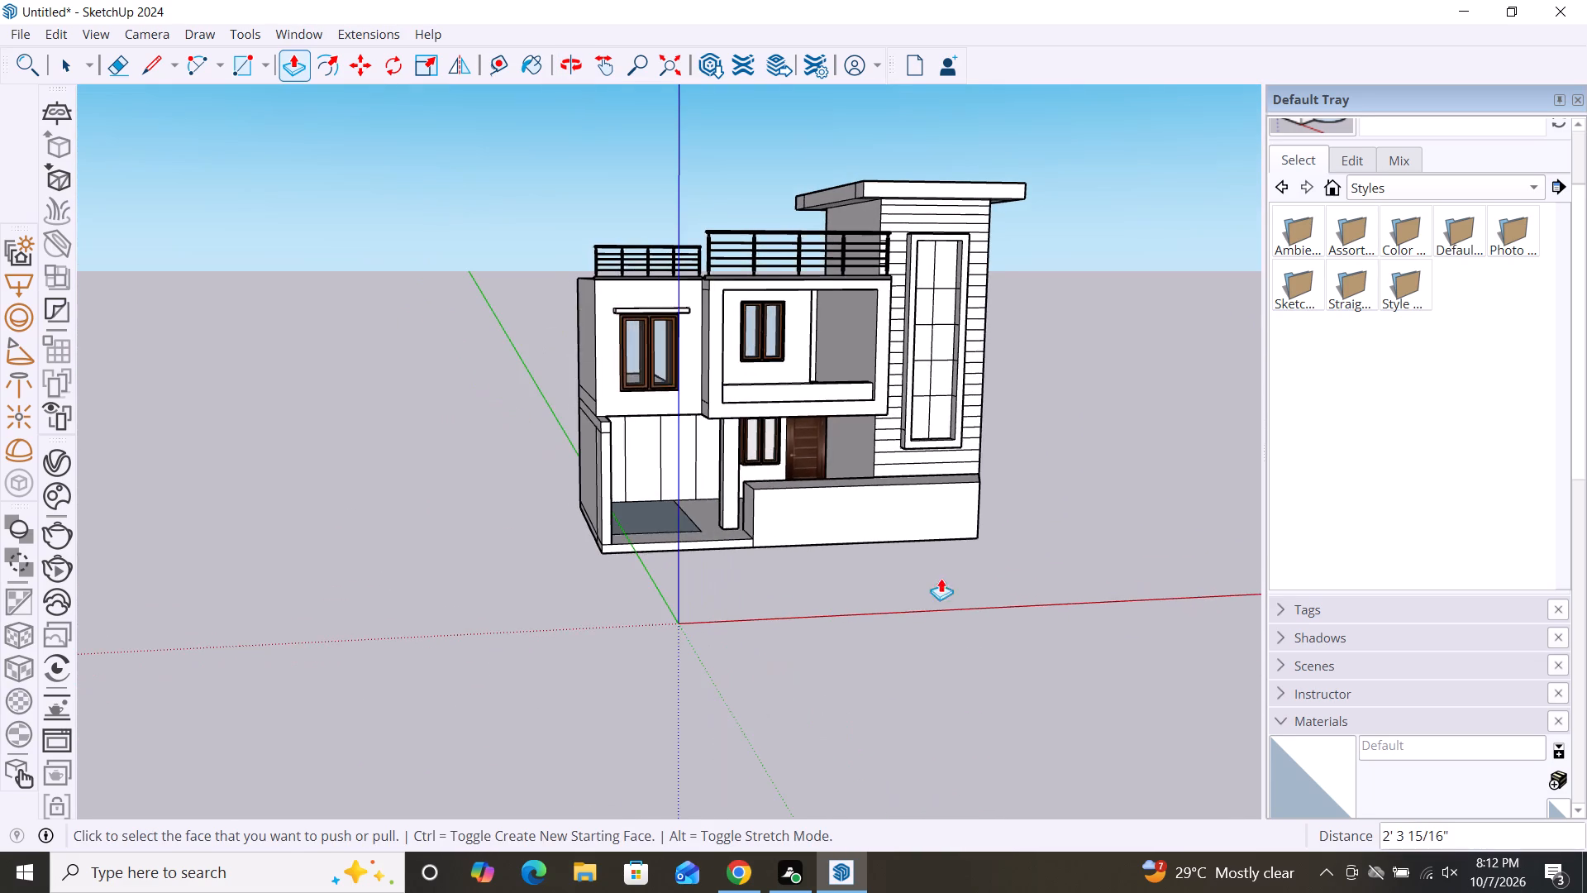
pyautogui.scroll(2, 1011, 576)
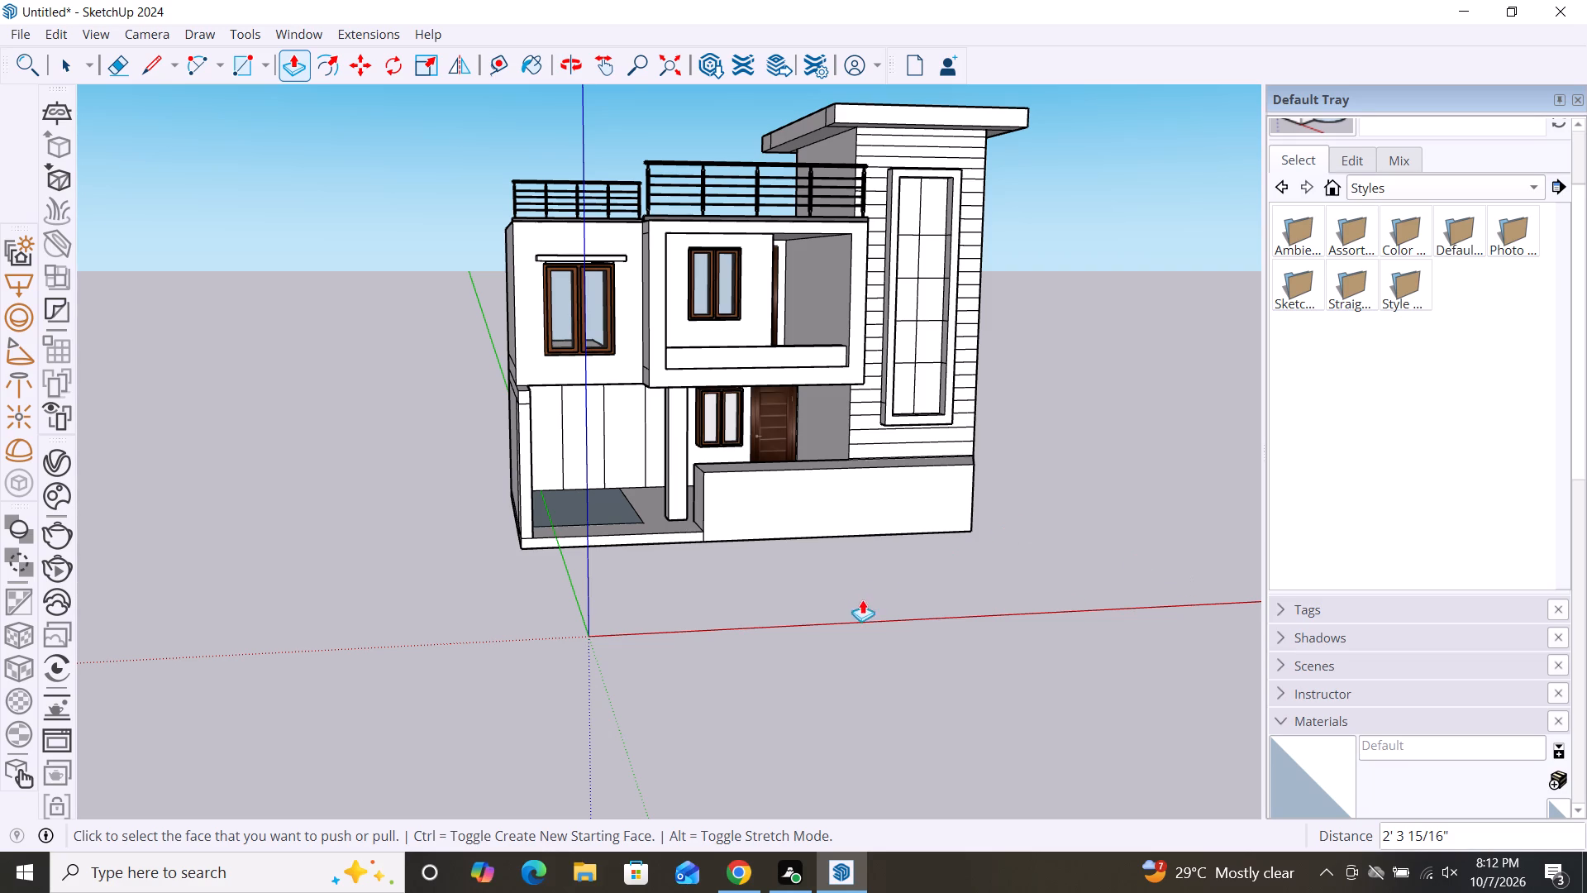
pyautogui.scroll(-2, 885, 573)
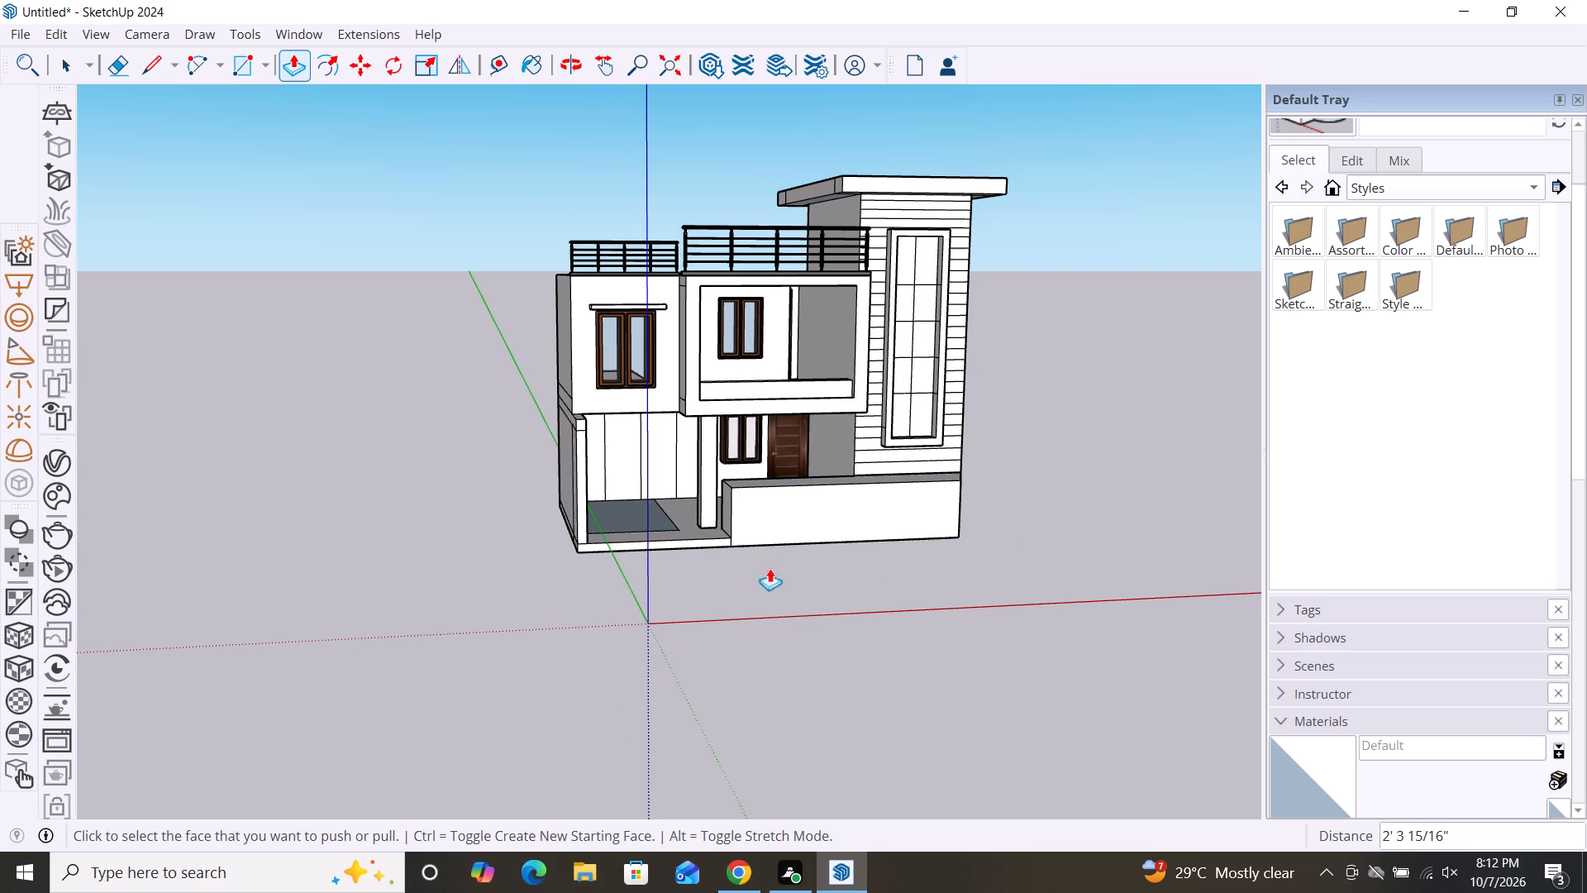
pyautogui.keyDown('alt'); pyautogui.moveTo(719, 649); pyautogui.dragTo(855, 677, button='middle'); pyautogui.keyUp('alt')
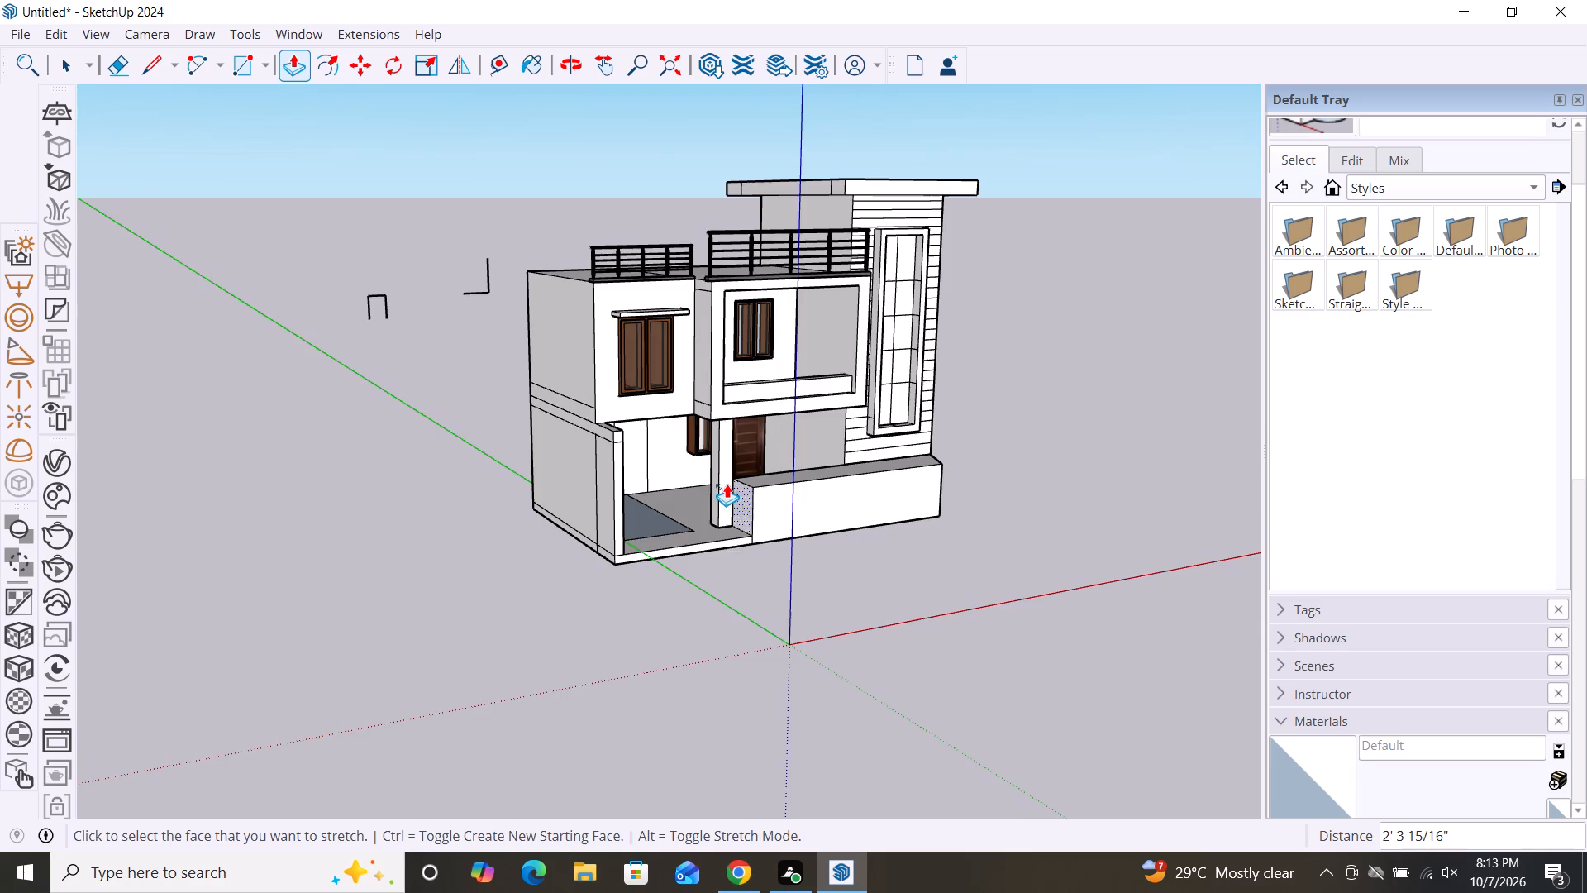
pyautogui.scroll(19, 727, 481)
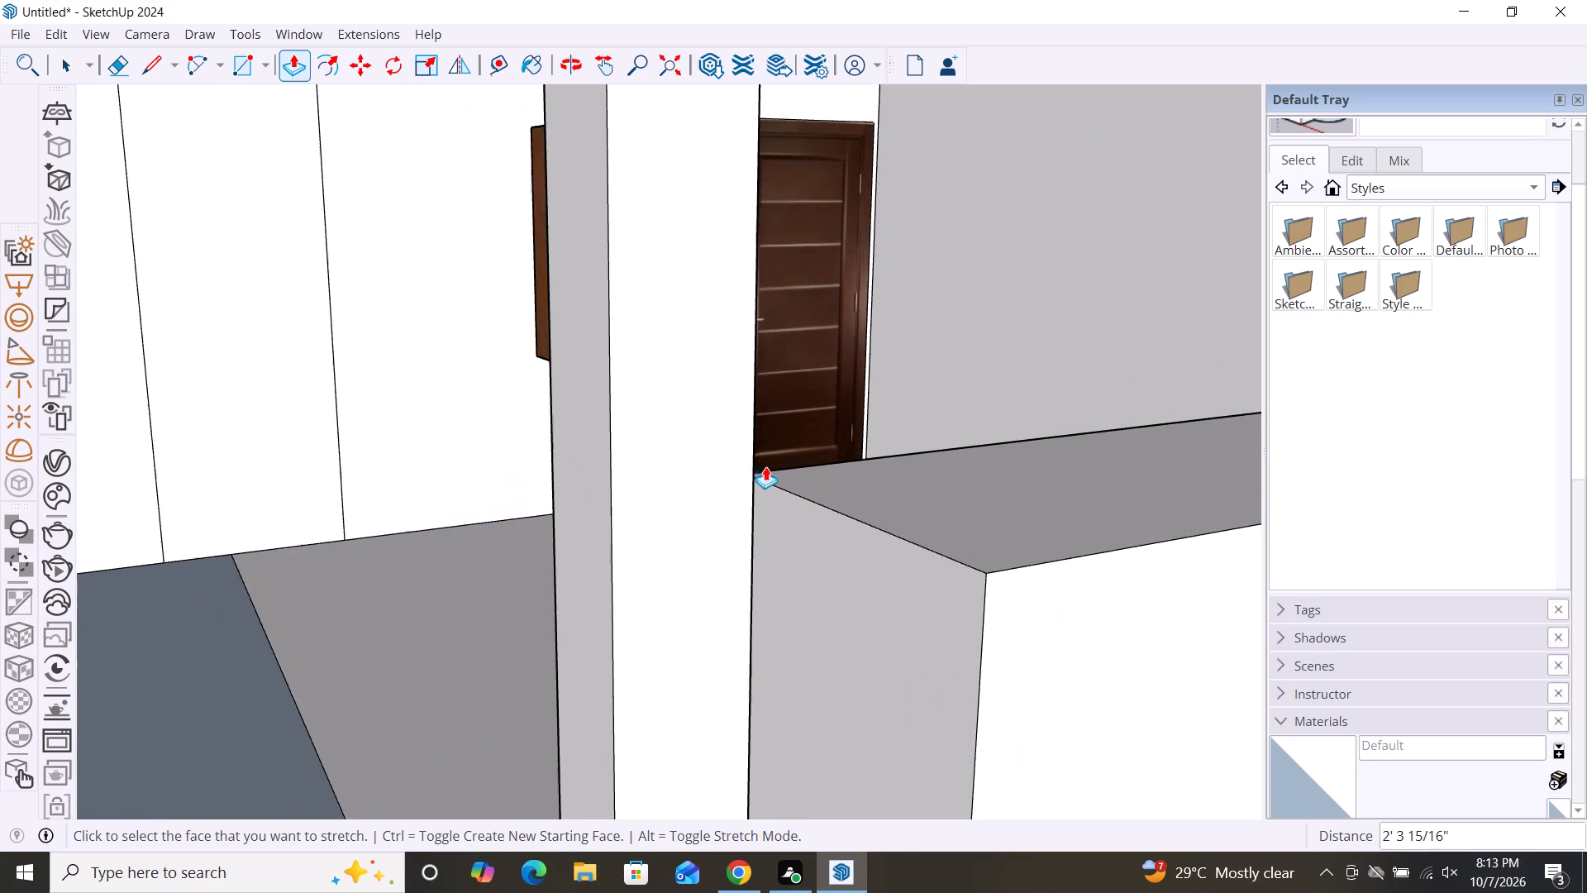
pyautogui.scroll(3, 870, 533)
pyautogui.scroll(3, 806, 468)
pyautogui.scroll(-4, 806, 448)
pyautogui.scroll(-5, 875, 375)
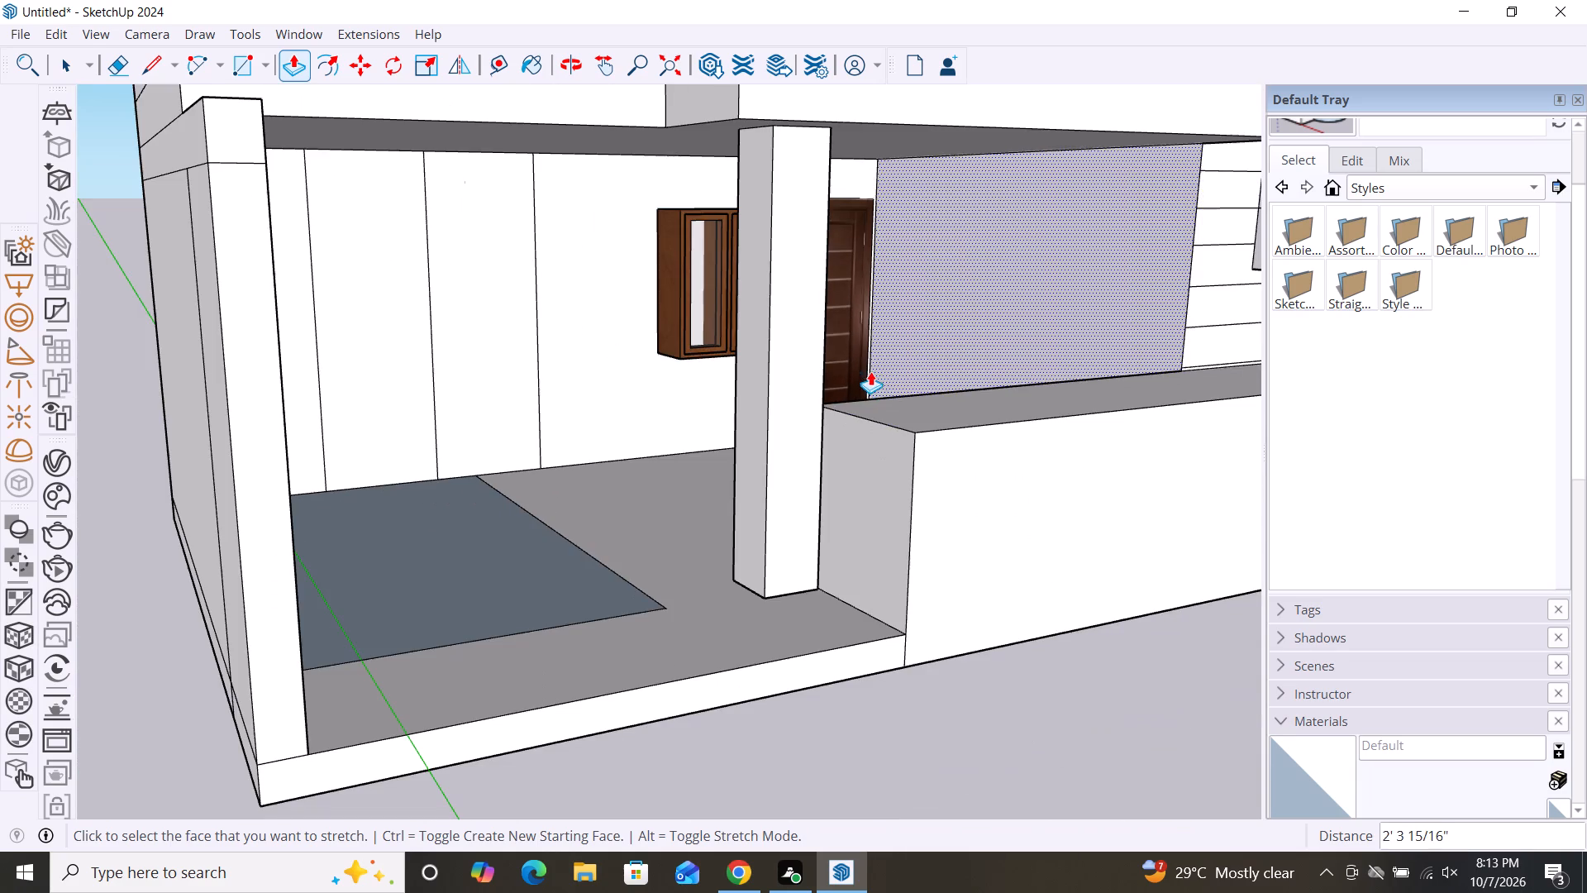
pyautogui.press('space')
pyautogui.scroll(-12, 799, 397)
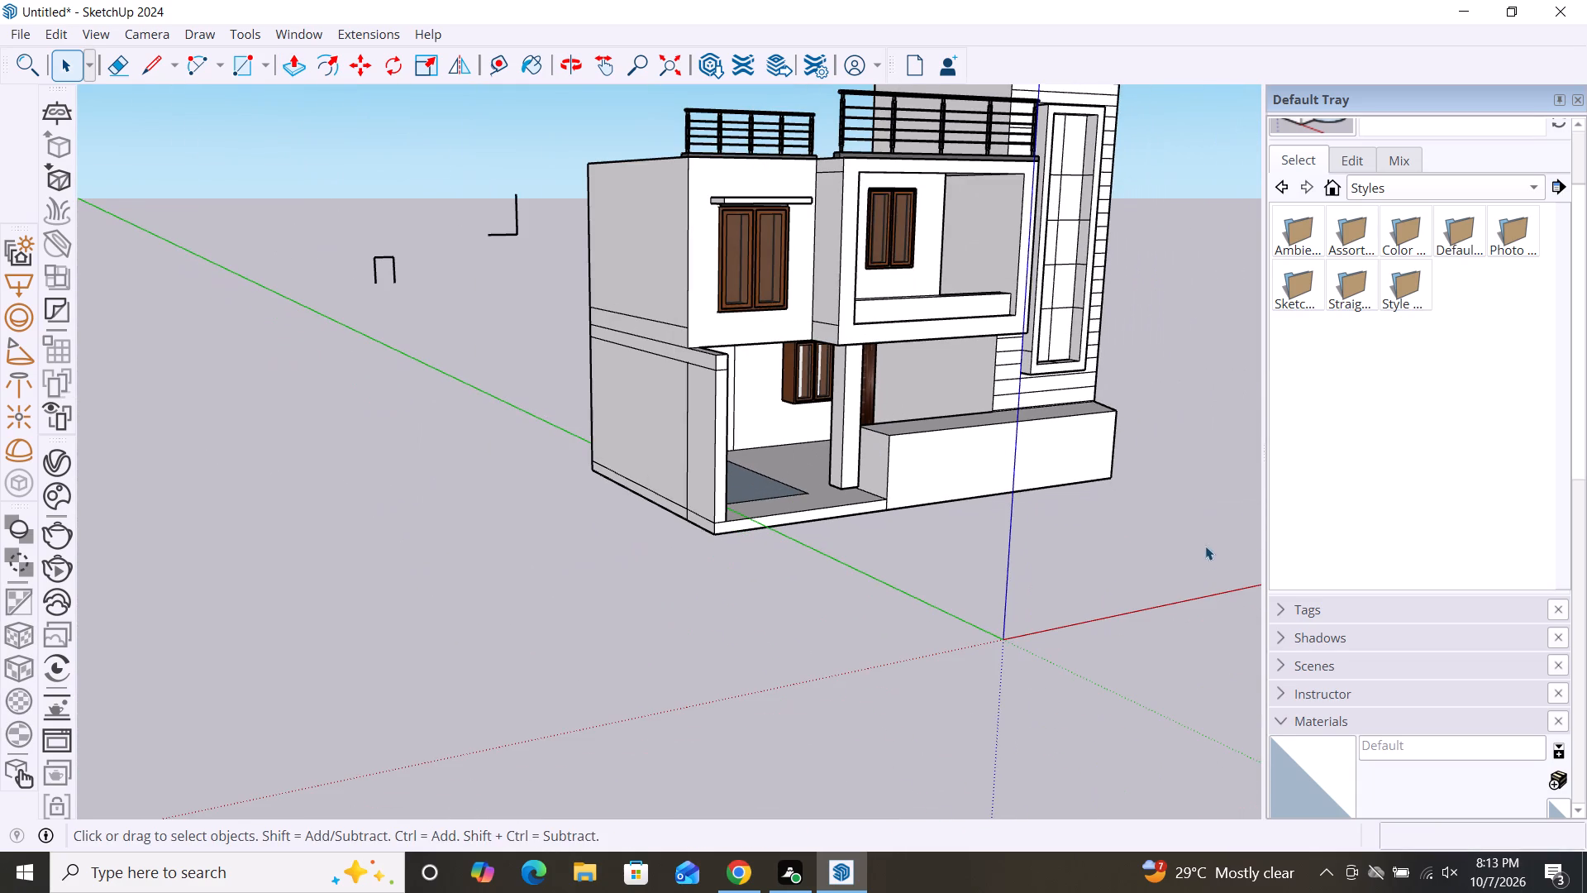
pyautogui.moveTo(1165, 517); pyautogui.dragTo(969, 470, button='middle')
pyautogui.scroll(-1, 911, 399)
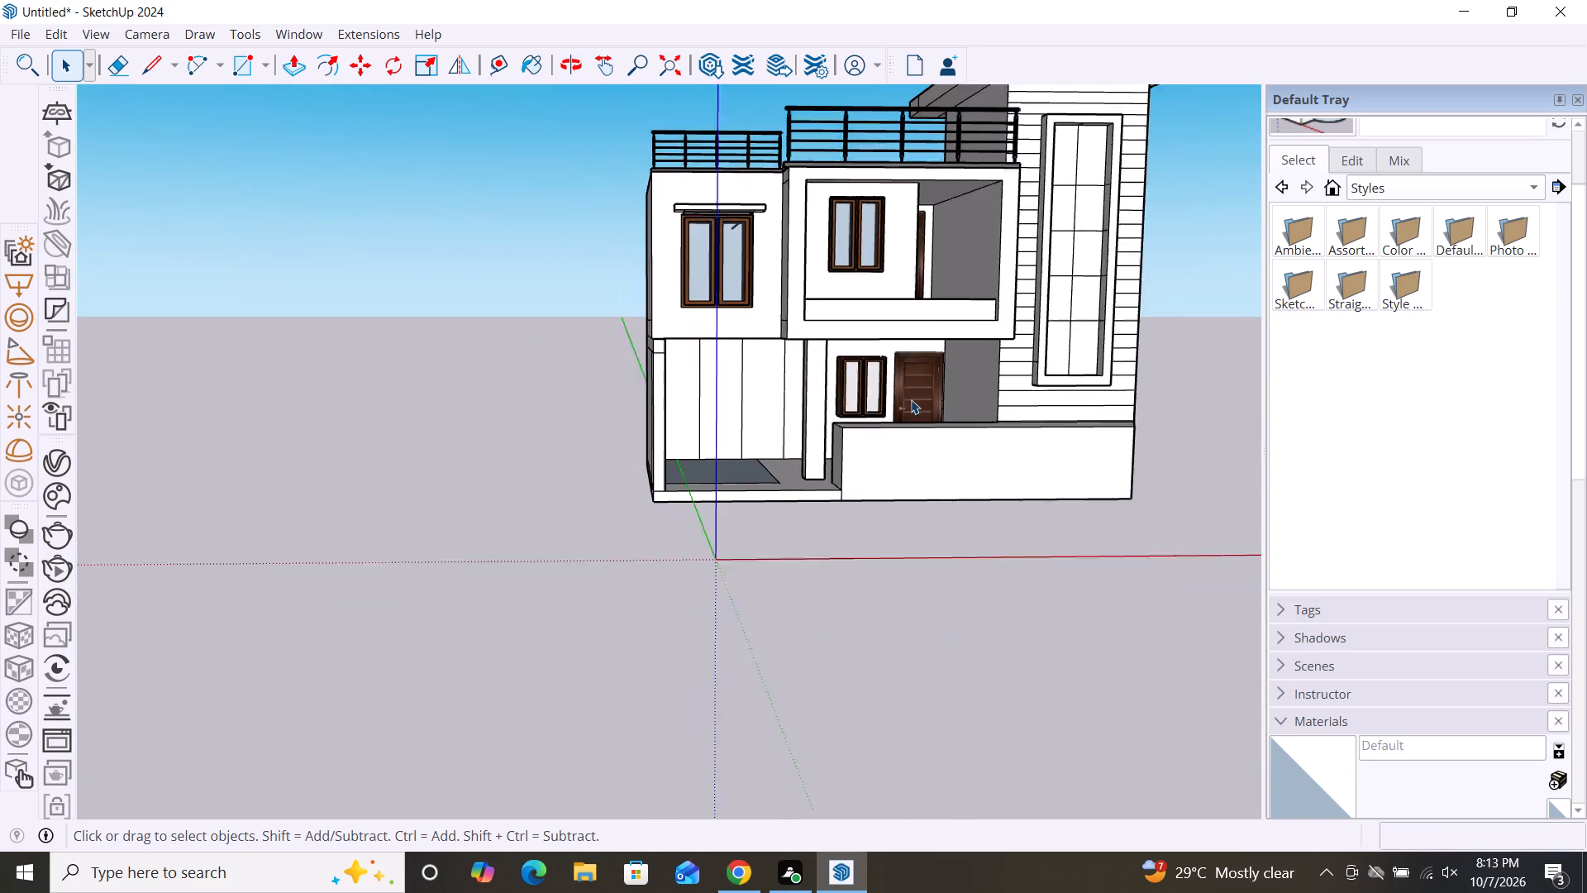
pyautogui.scroll(-1, 911, 399)
pyautogui.moveTo(1252, 610); pyautogui.dragTo(1114, 603, button='middle')
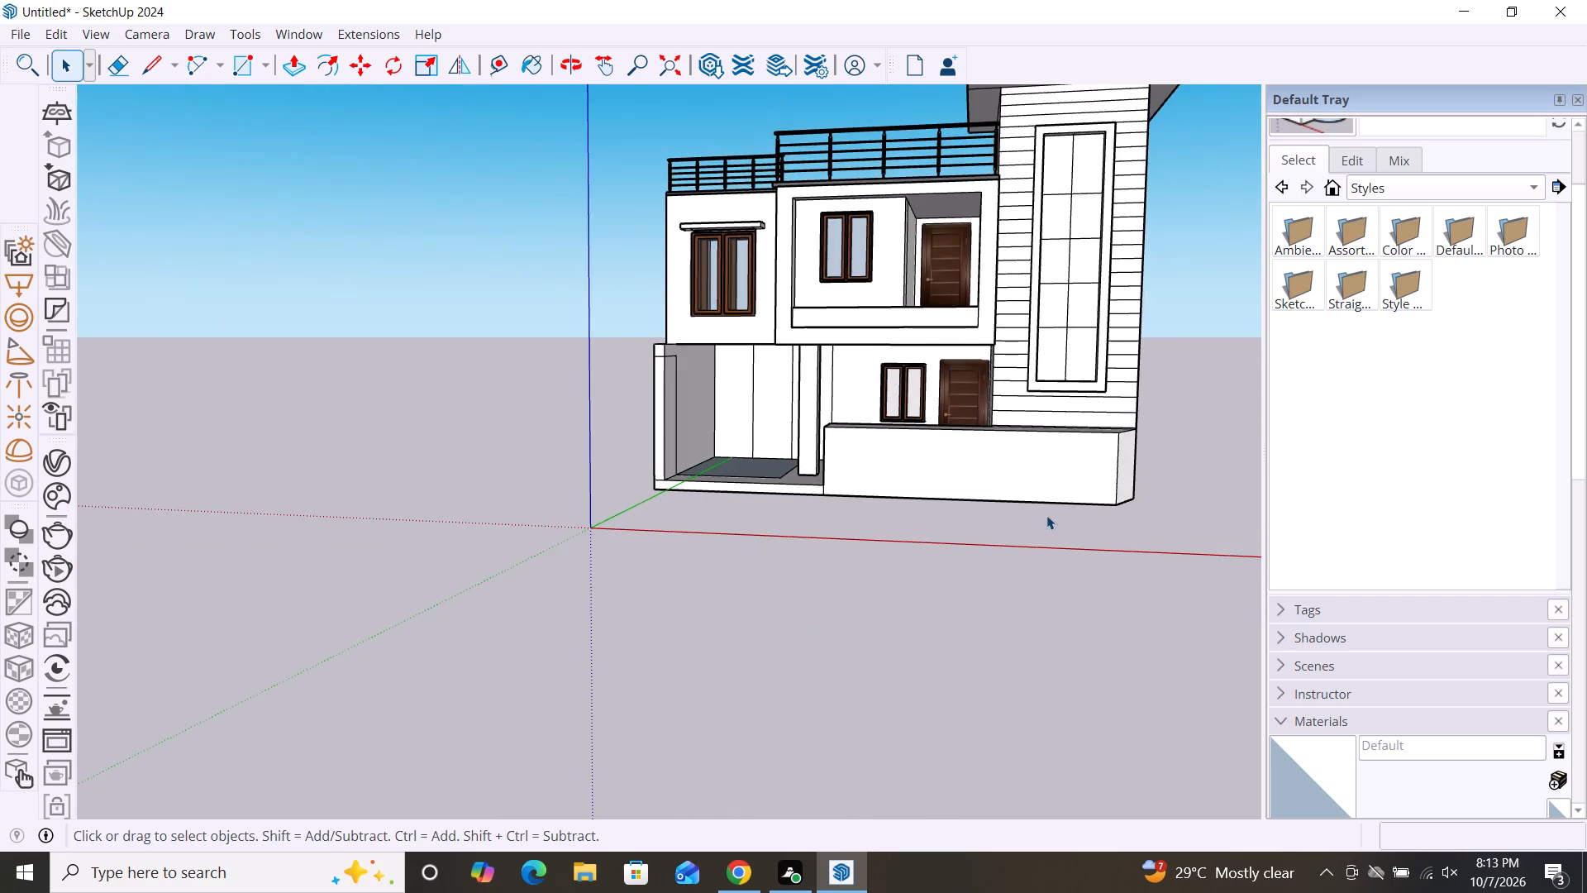
pyautogui.scroll(-3, 1045, 509)
pyautogui.moveTo(1011, 584); pyautogui.dragTo(1127, 624, button='middle')
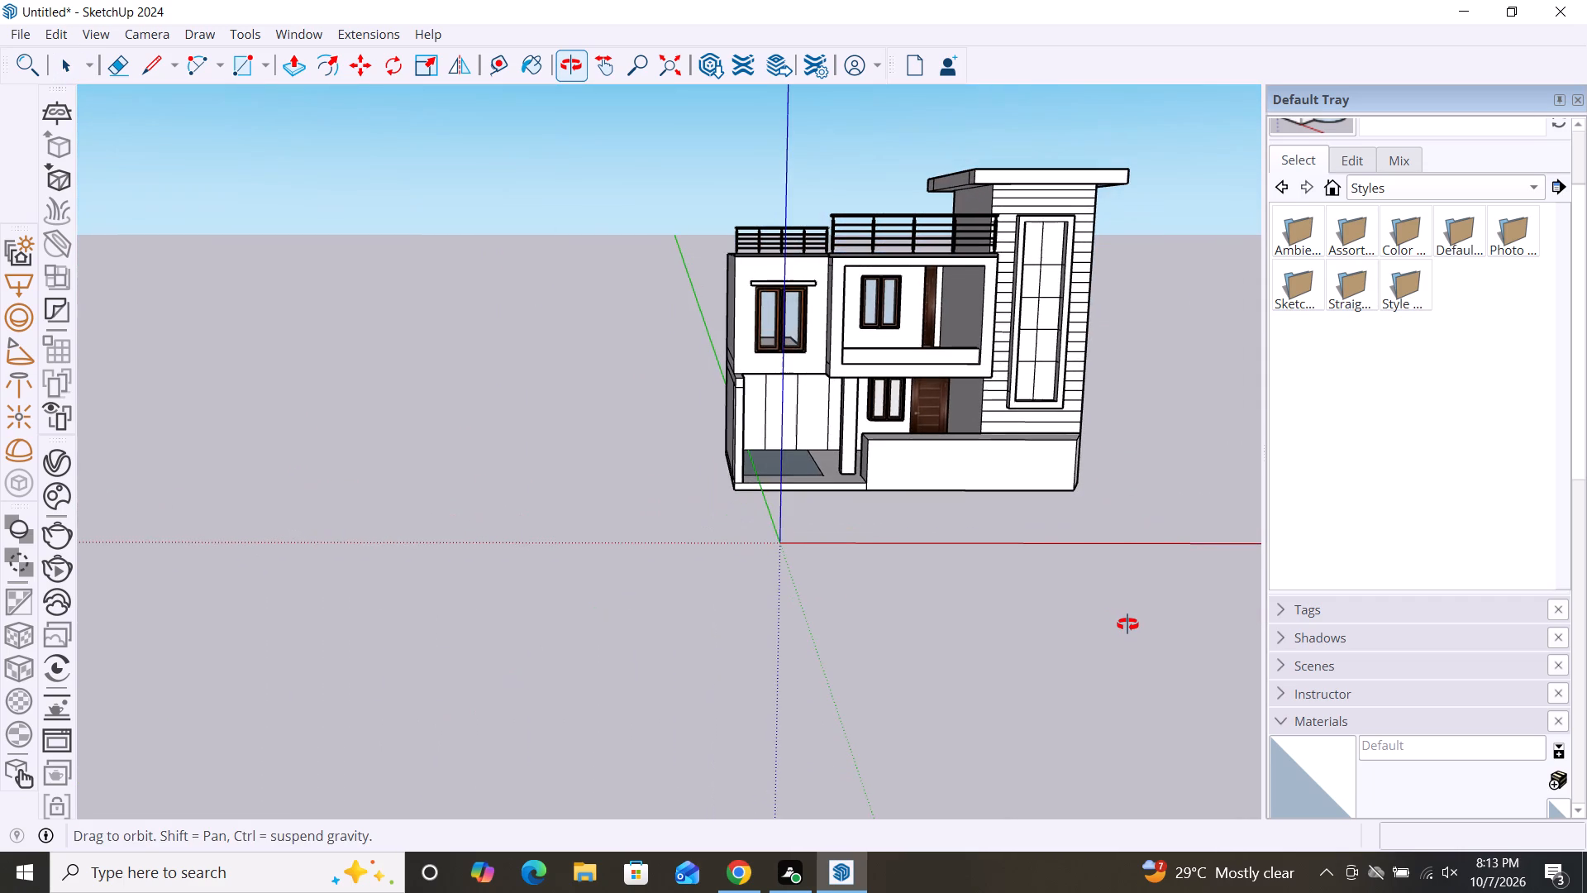
pyautogui.moveTo(1127, 624); pyautogui.dragTo(1126, 629, button='middle')
pyautogui.scroll(-1, 1094, 590)
pyautogui.scroll(3, 1037, 499)
pyautogui.scroll(-2, 991, 475)
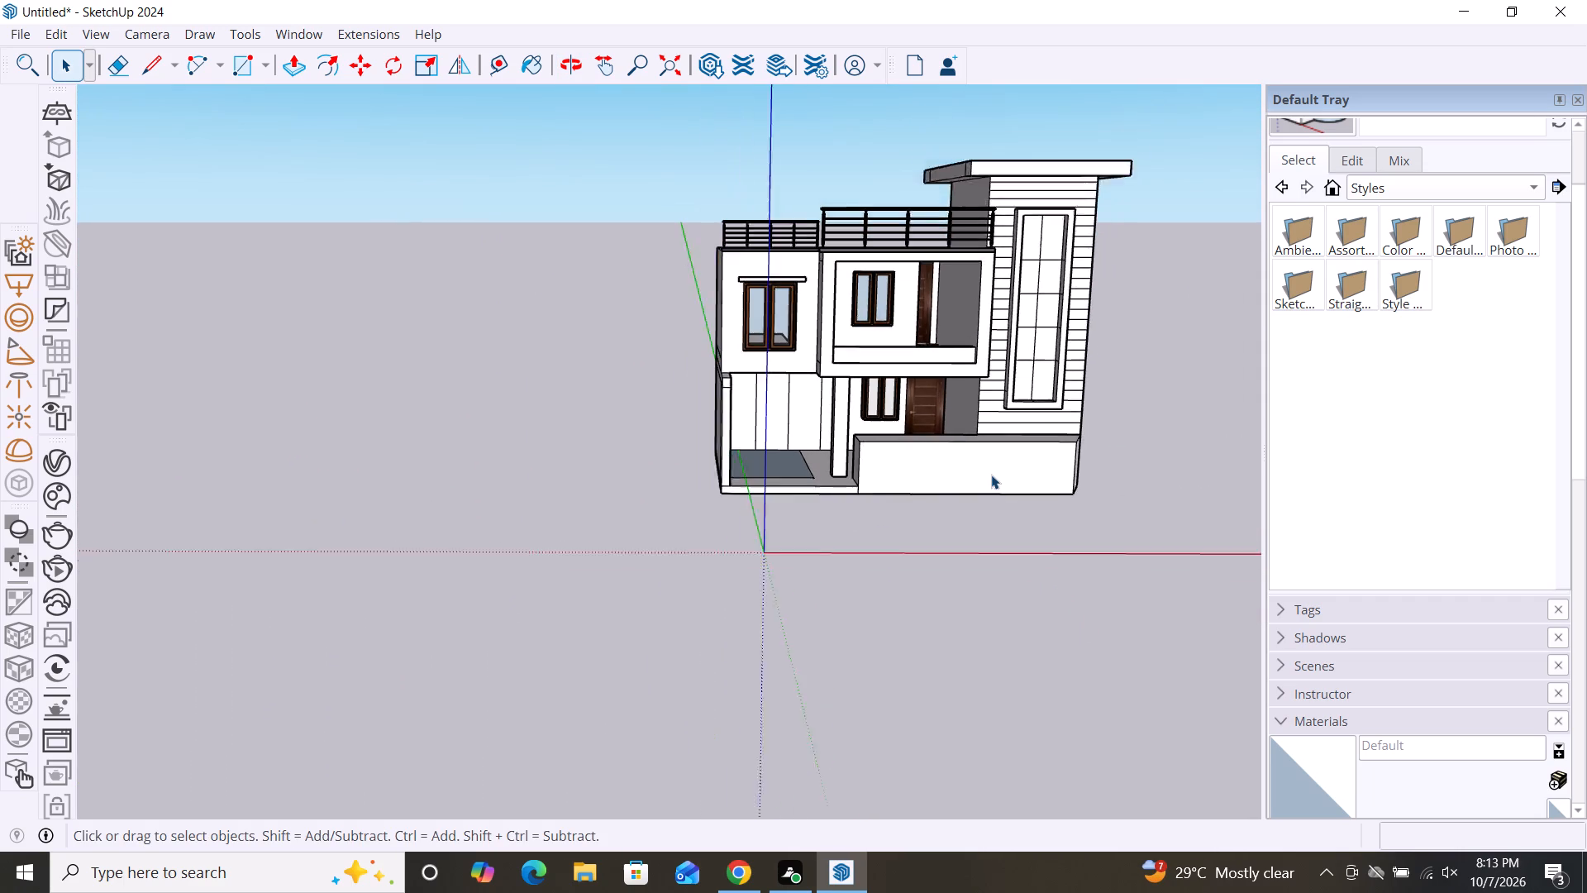
pyautogui.scroll(-1, 991, 475)
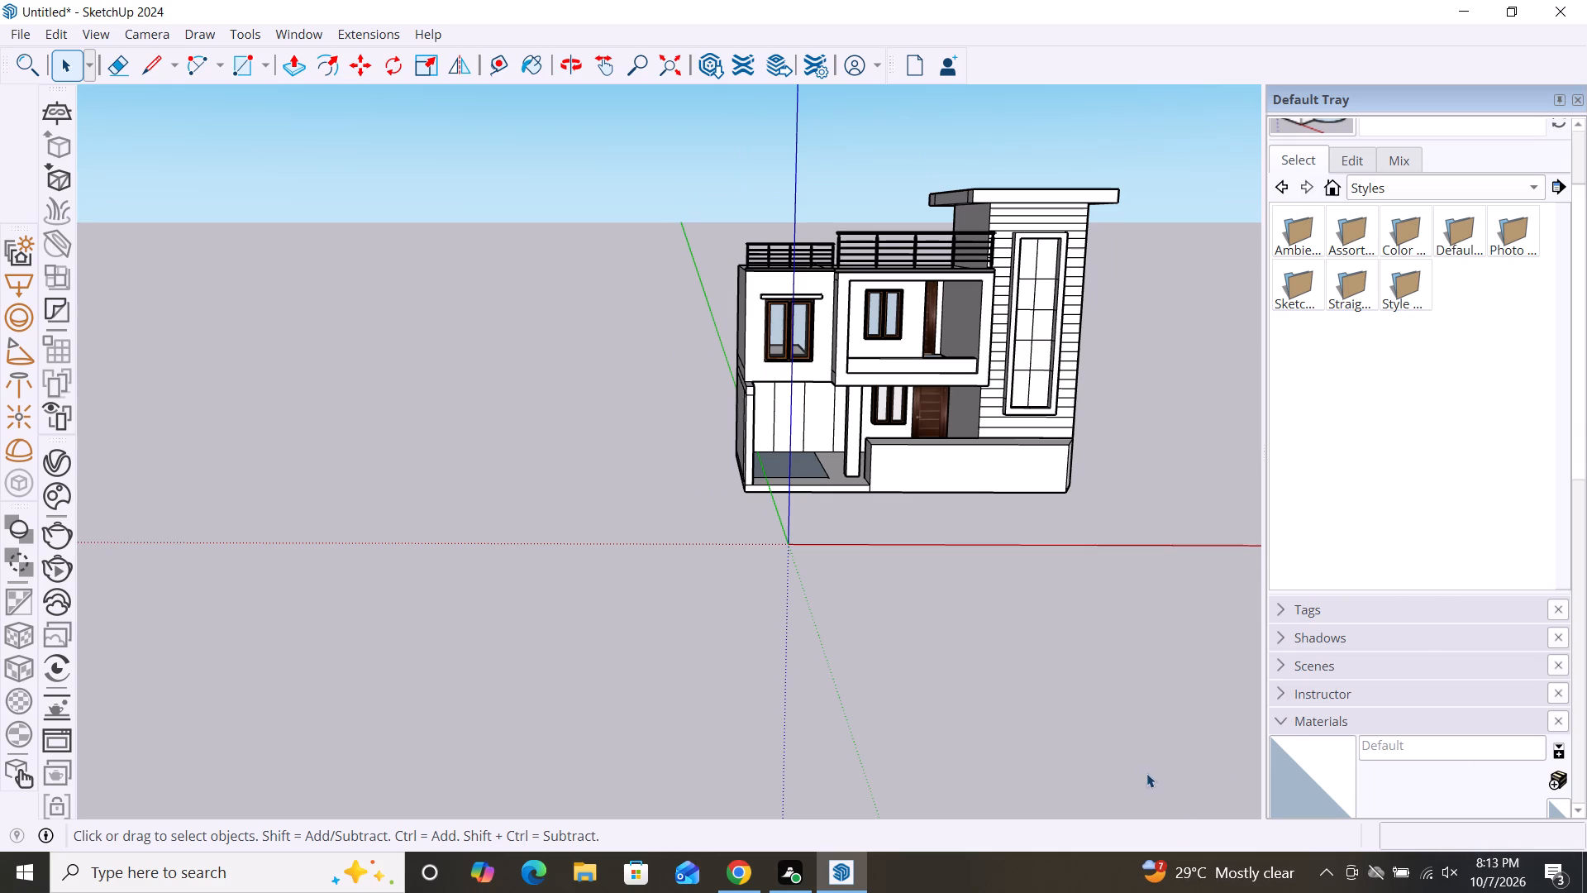
pyautogui.scroll(-3, 927, 341)
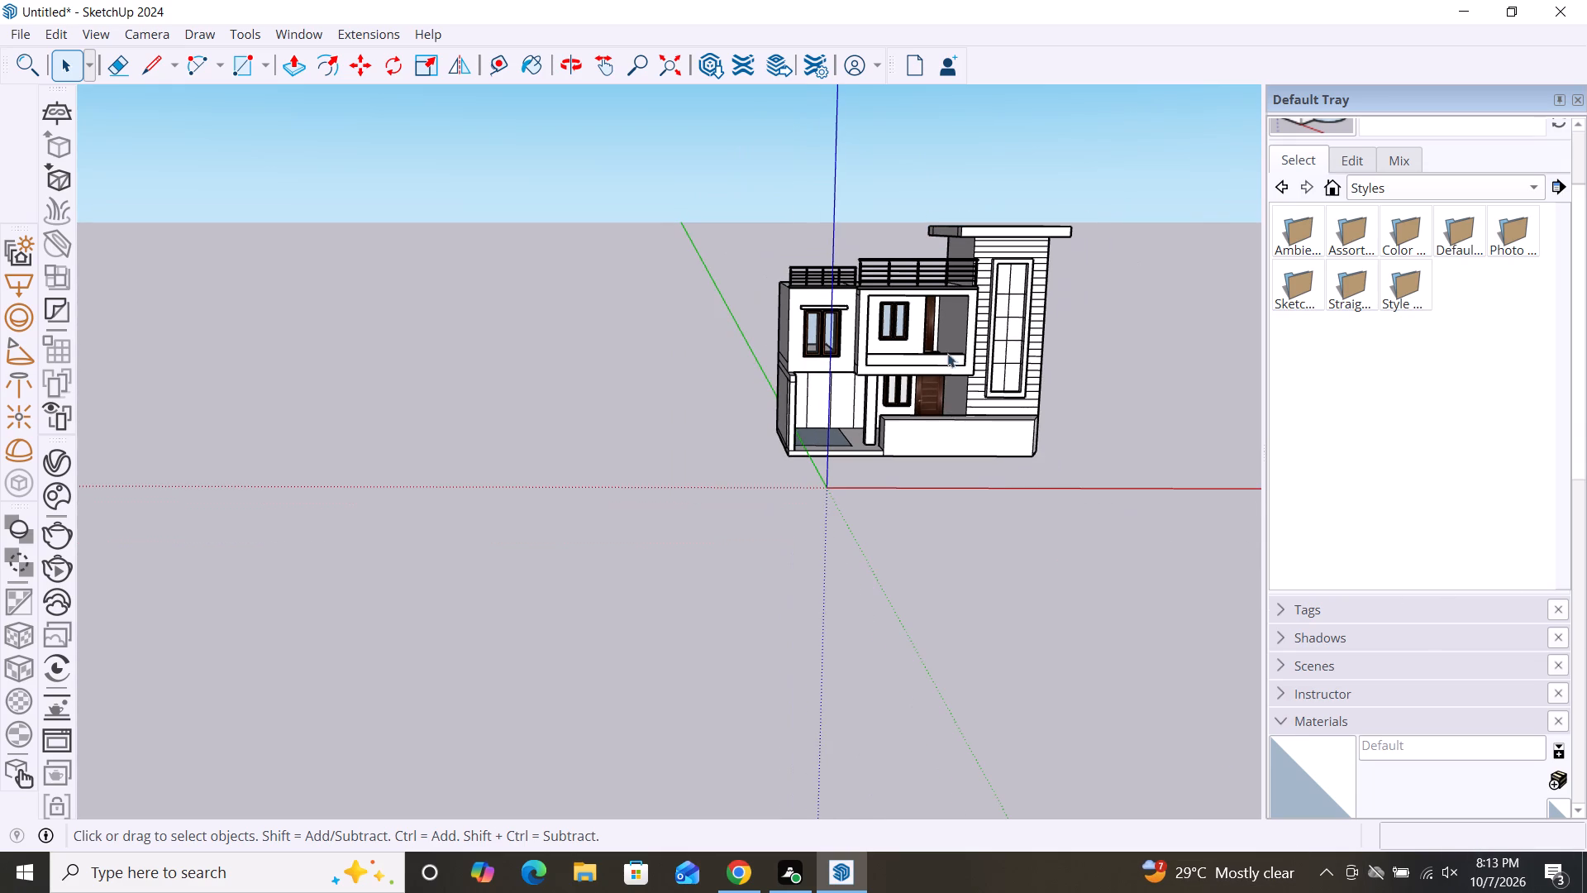
pyautogui.scroll(6, 967, 473)
pyautogui.scroll(-2, 862, 444)
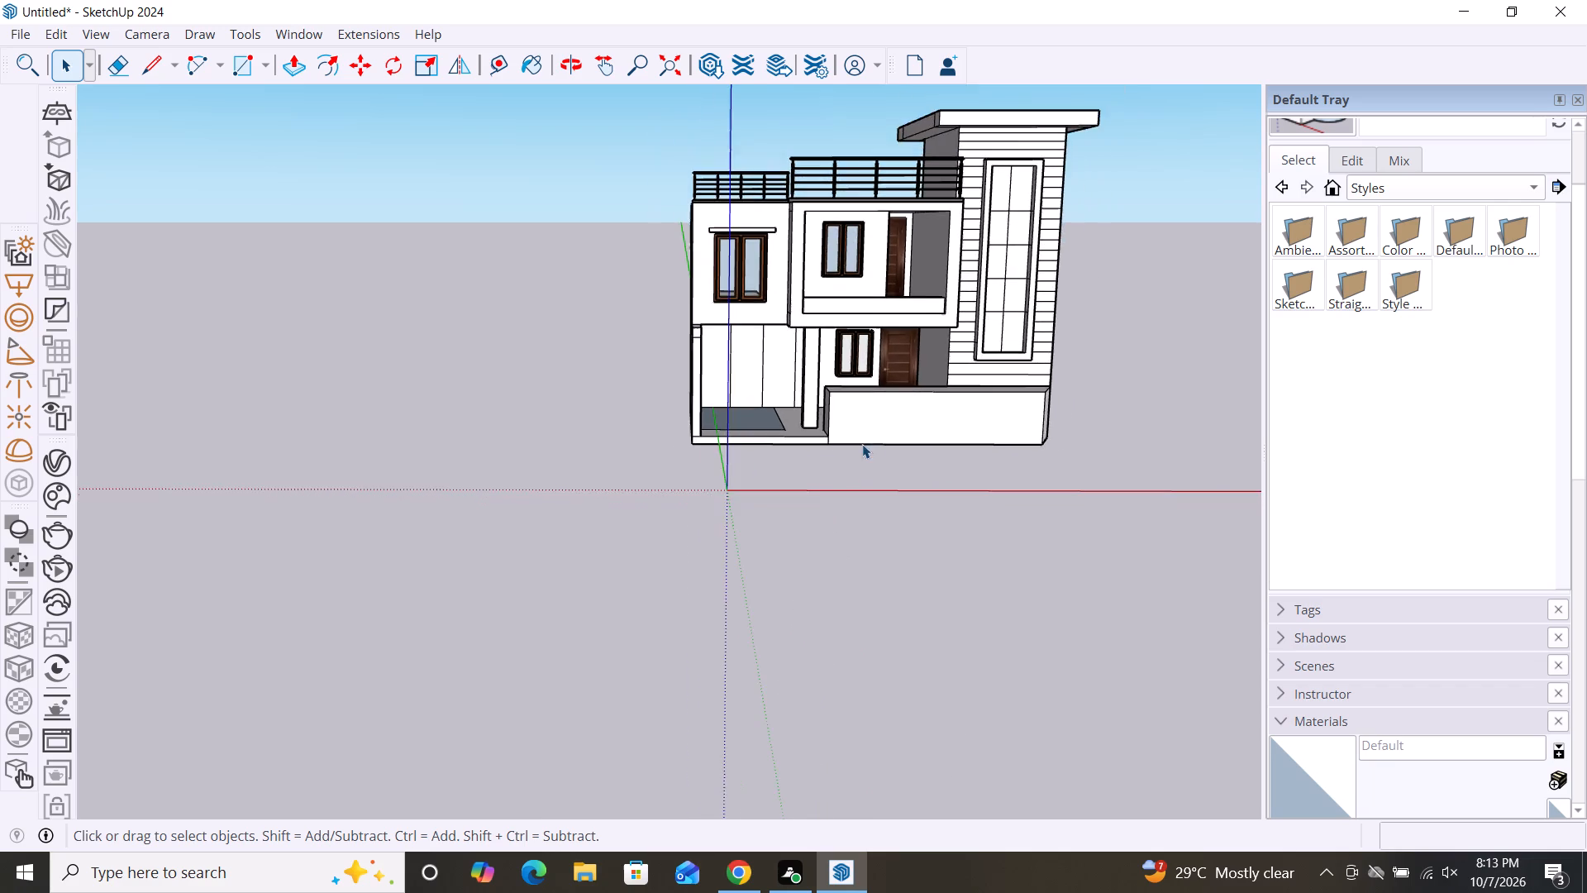
pyautogui.scroll(5, 908, 454)
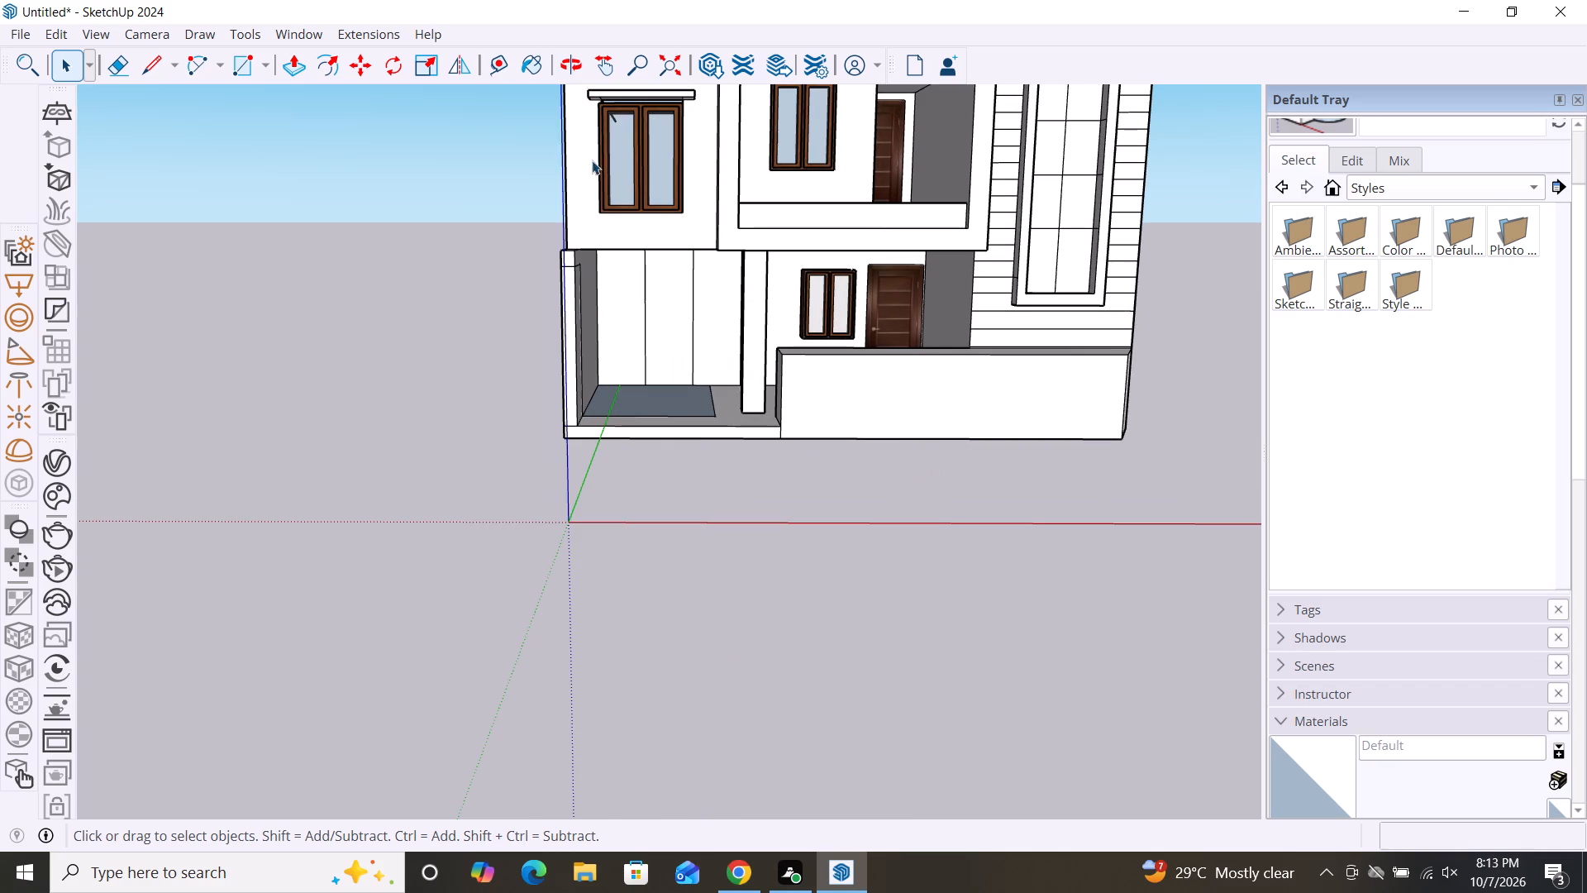
# Switch to 3D Warehouse in Chrome and search its models for gate.
pyautogui.click(731, 865)
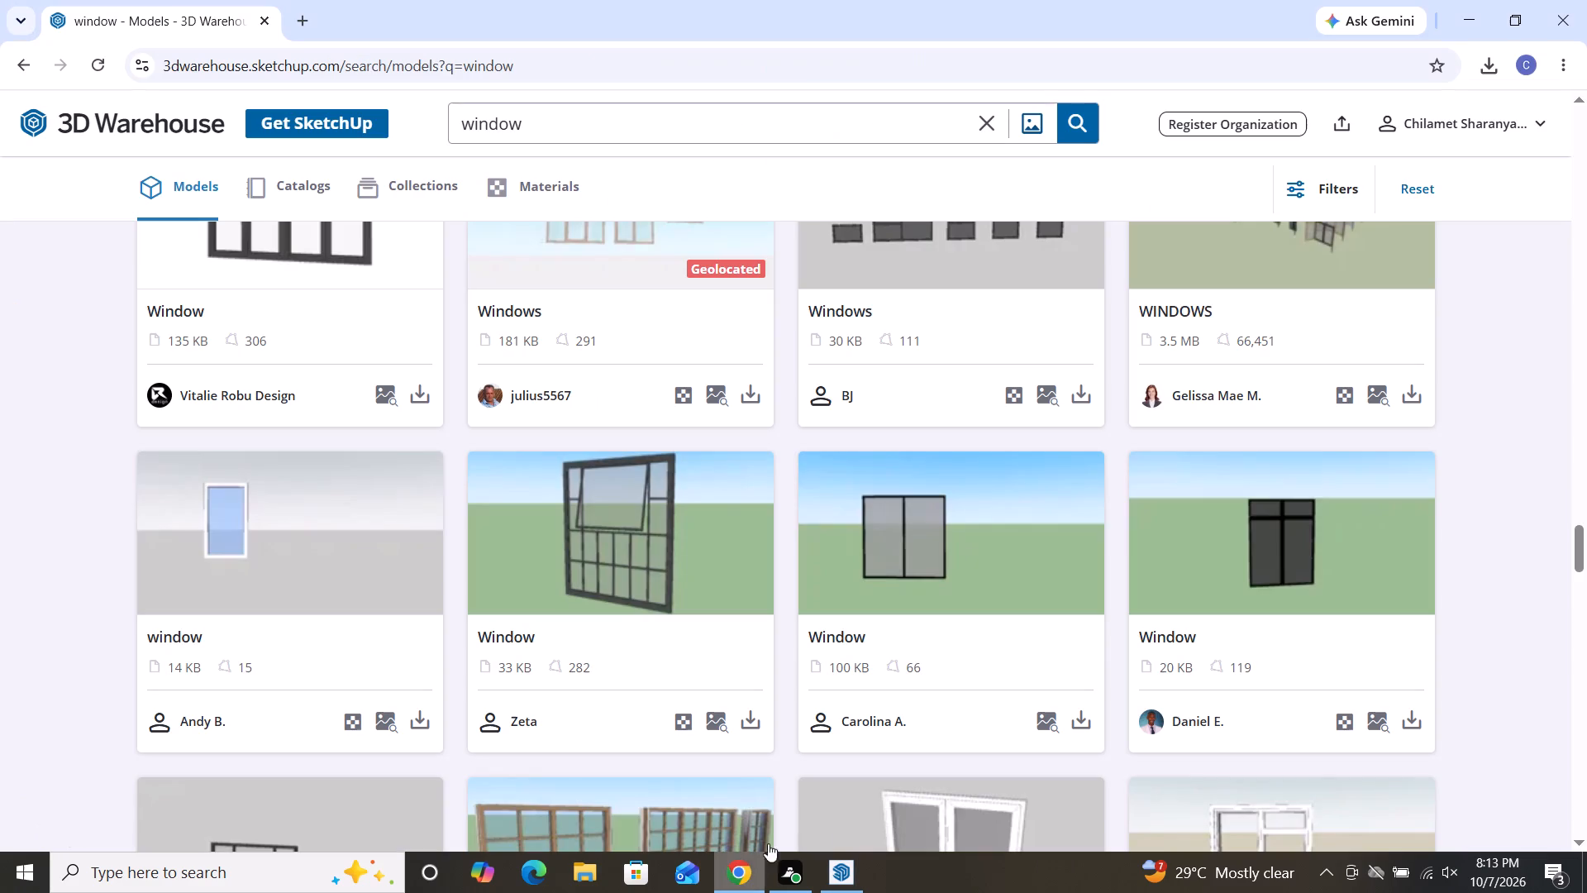
pyautogui.click(574, 127)
pyautogui.press('BackSpace')
pyautogui.press('BackSpace')
pyautogui.press('BackSpace')
pyautogui.press('BackSpace')
pyautogui.press('BackSpace')
pyautogui.press('BackSpace')
pyautogui.press('BackSpace')
pyautogui.press('BackSpace')
pyautogui.press('BackSpace')
pyautogui.press('BackSpace')
pyautogui.press('BackSpace')
pyautogui.press('BackSpace')
pyautogui.press('BackSpace')
pyautogui.press('BackSpace')
pyautogui.press('BackSpace')
pyautogui.press('BackSpace')
pyautogui.press('BackSpace')
pyautogui.press('BackSpace')
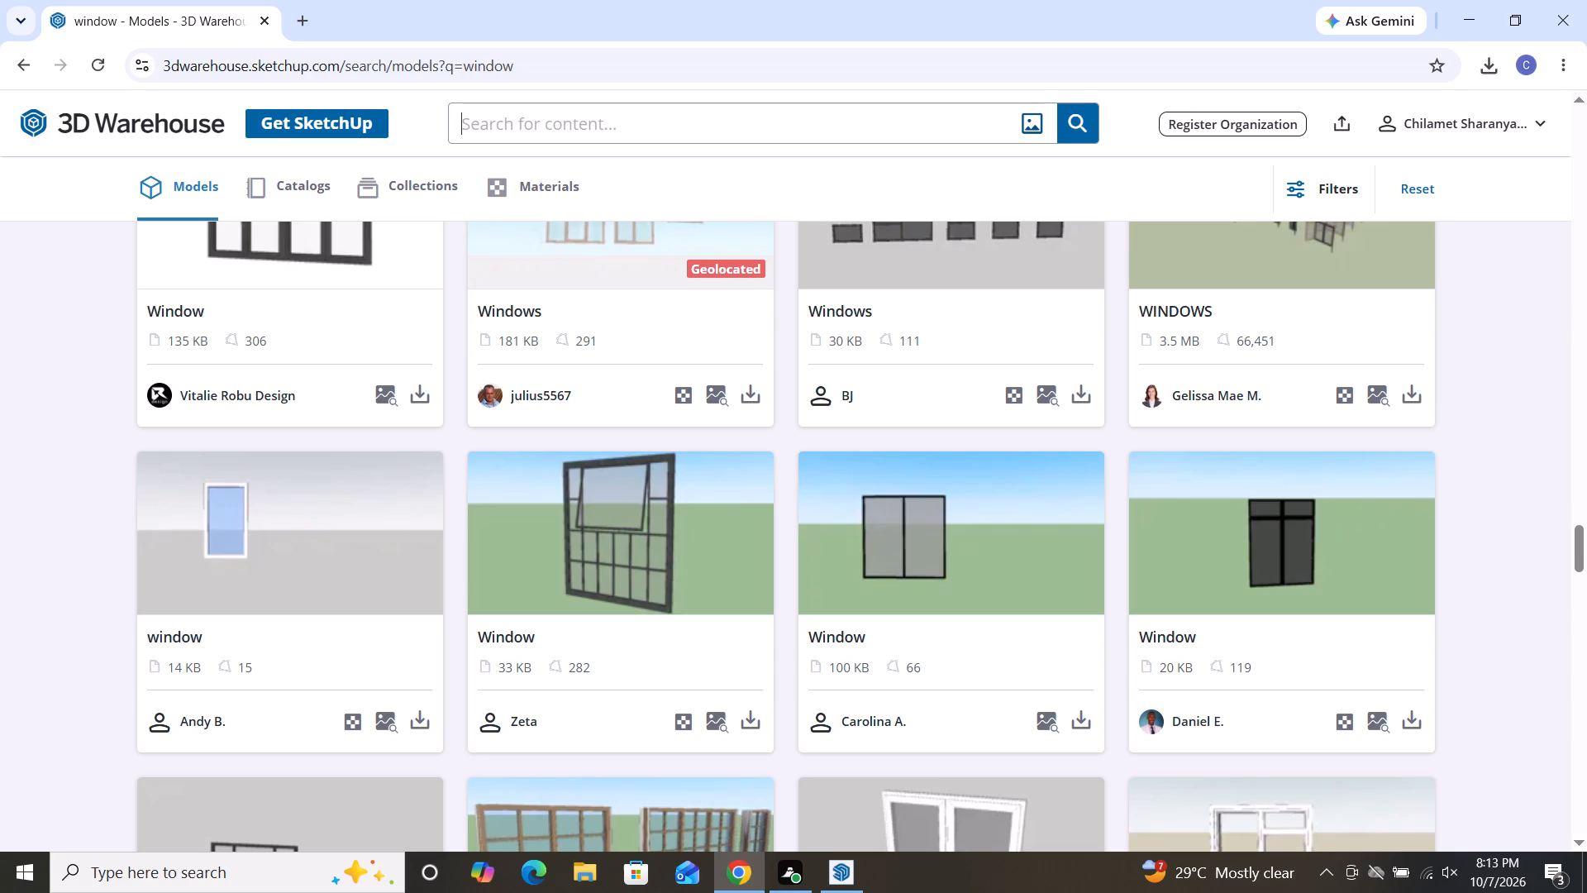
pyautogui.write('gate')
pyautogui.press('Return')
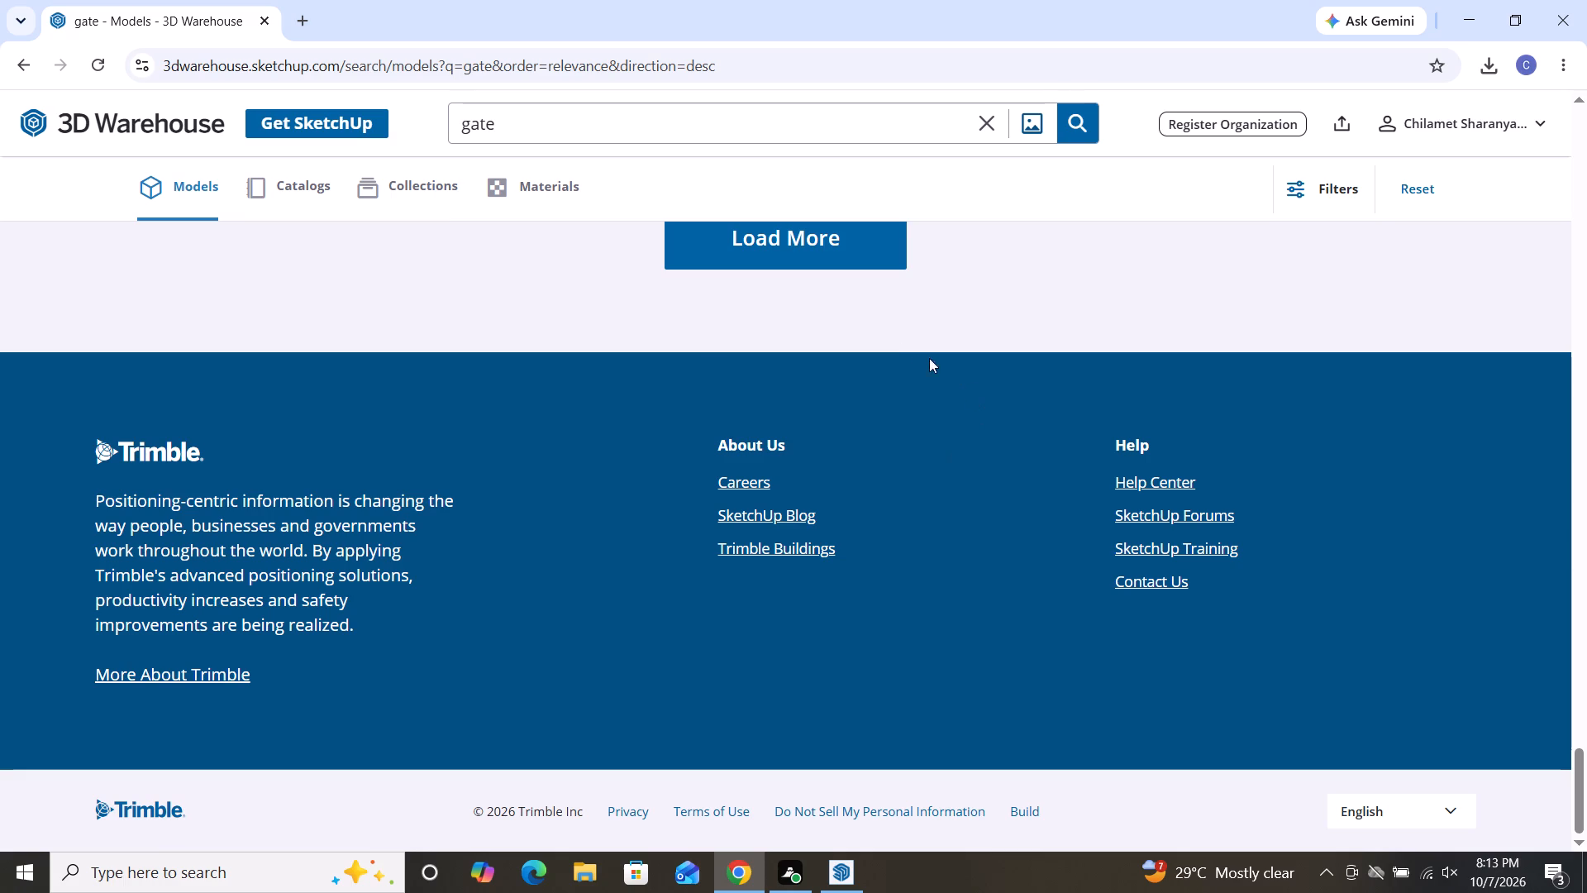
# Load more gate models and download the louvred Gate1 model as a SketchUp file.
pyautogui.click(828, 252)
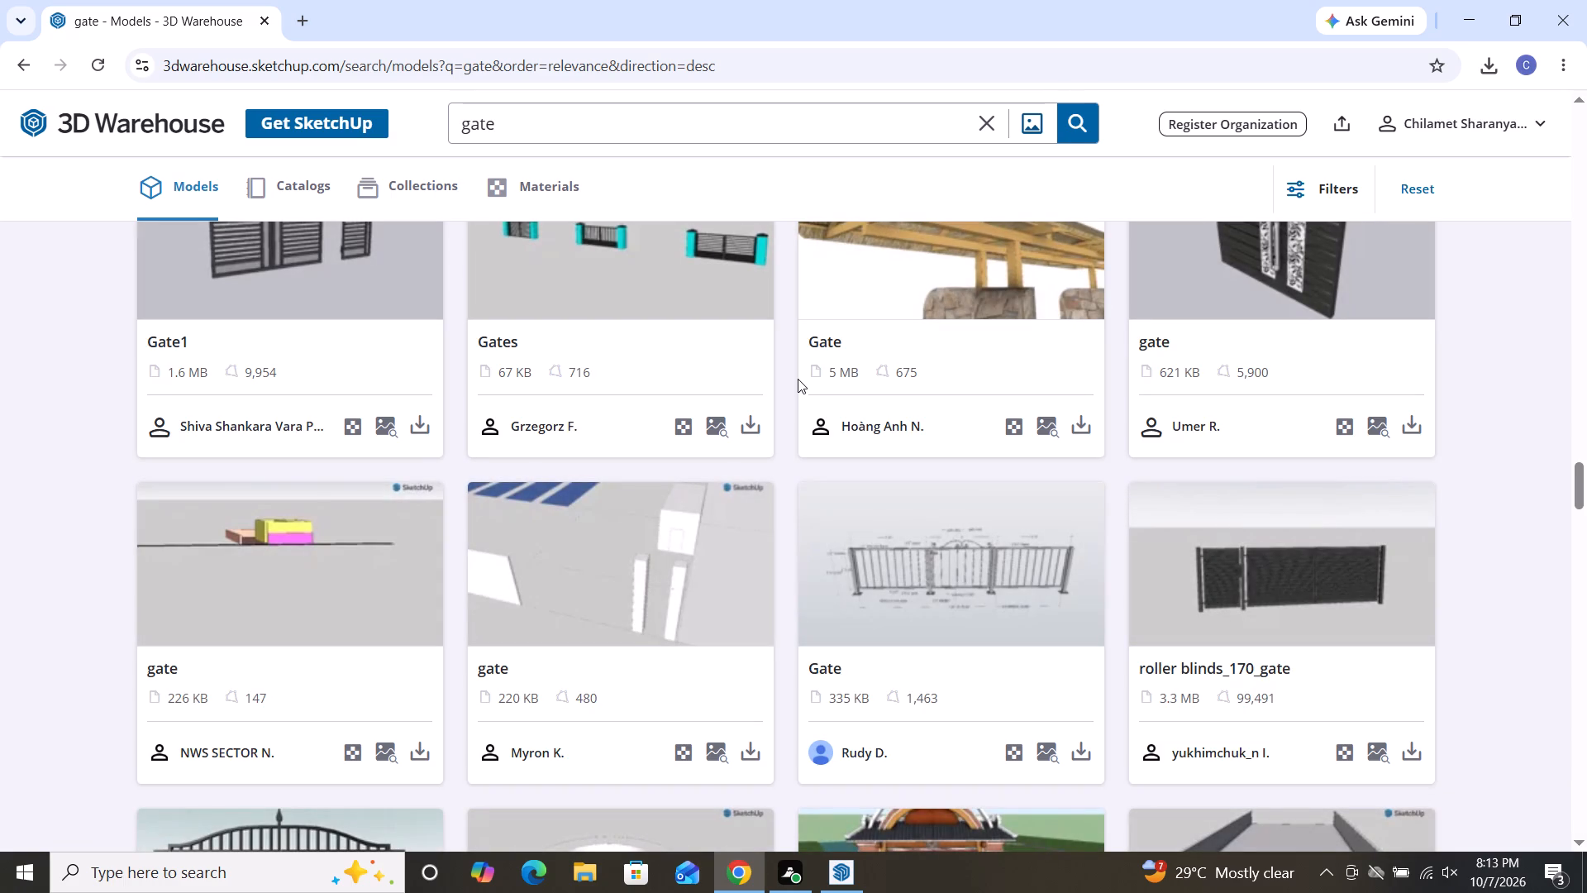
pyautogui.scroll(-2, 833, 303)
pyautogui.scroll(3, 827, 432)
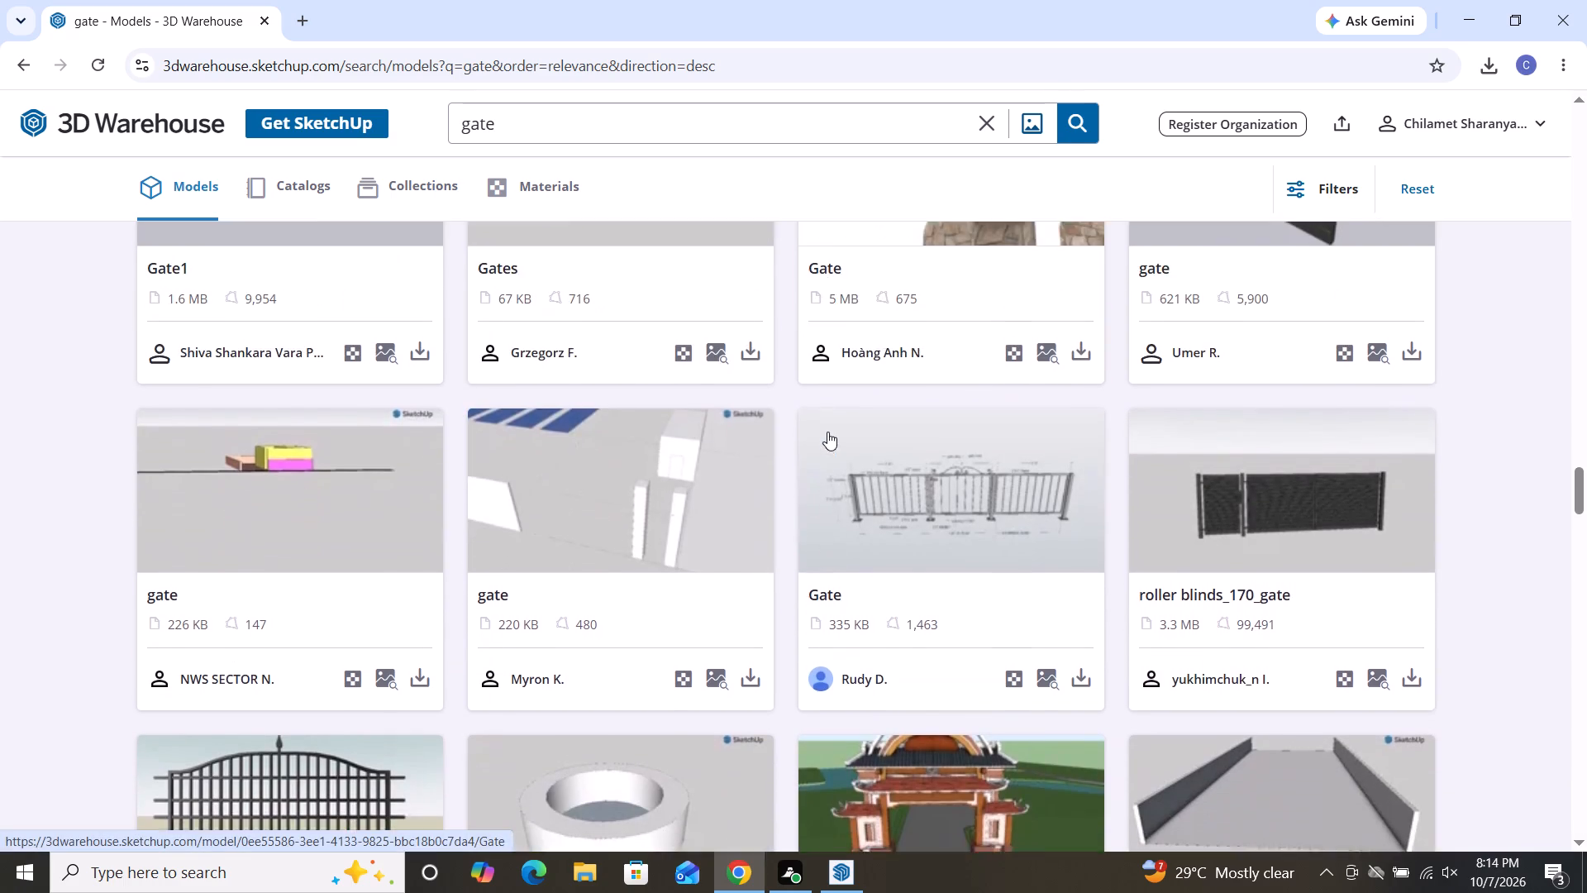
pyautogui.scroll(3, 827, 432)
pyautogui.scroll(-1, 827, 419)
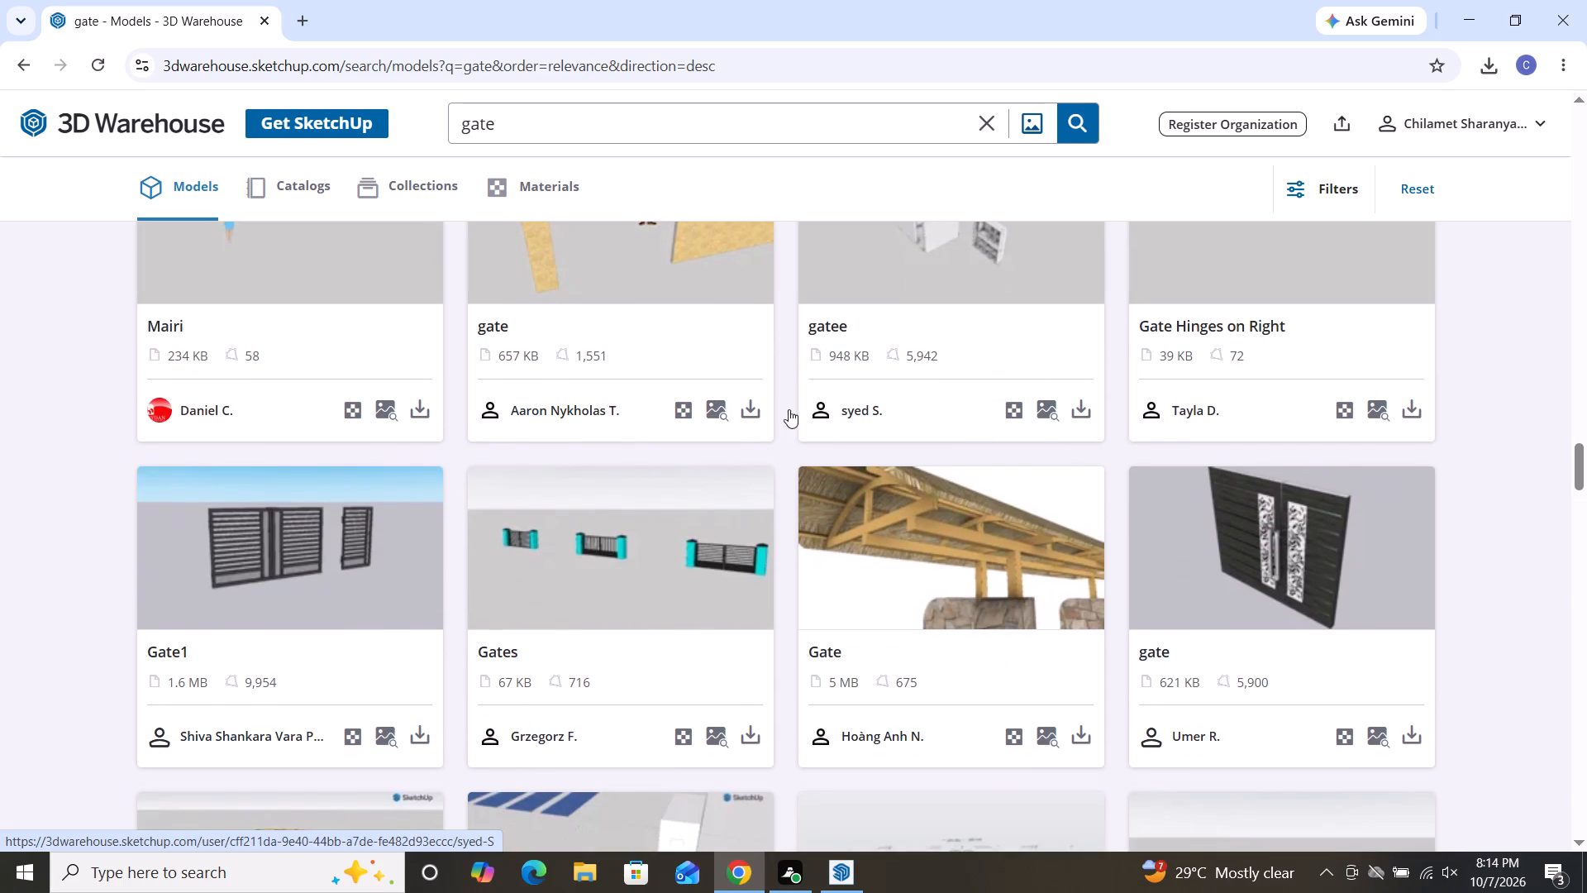
pyautogui.click(423, 730)
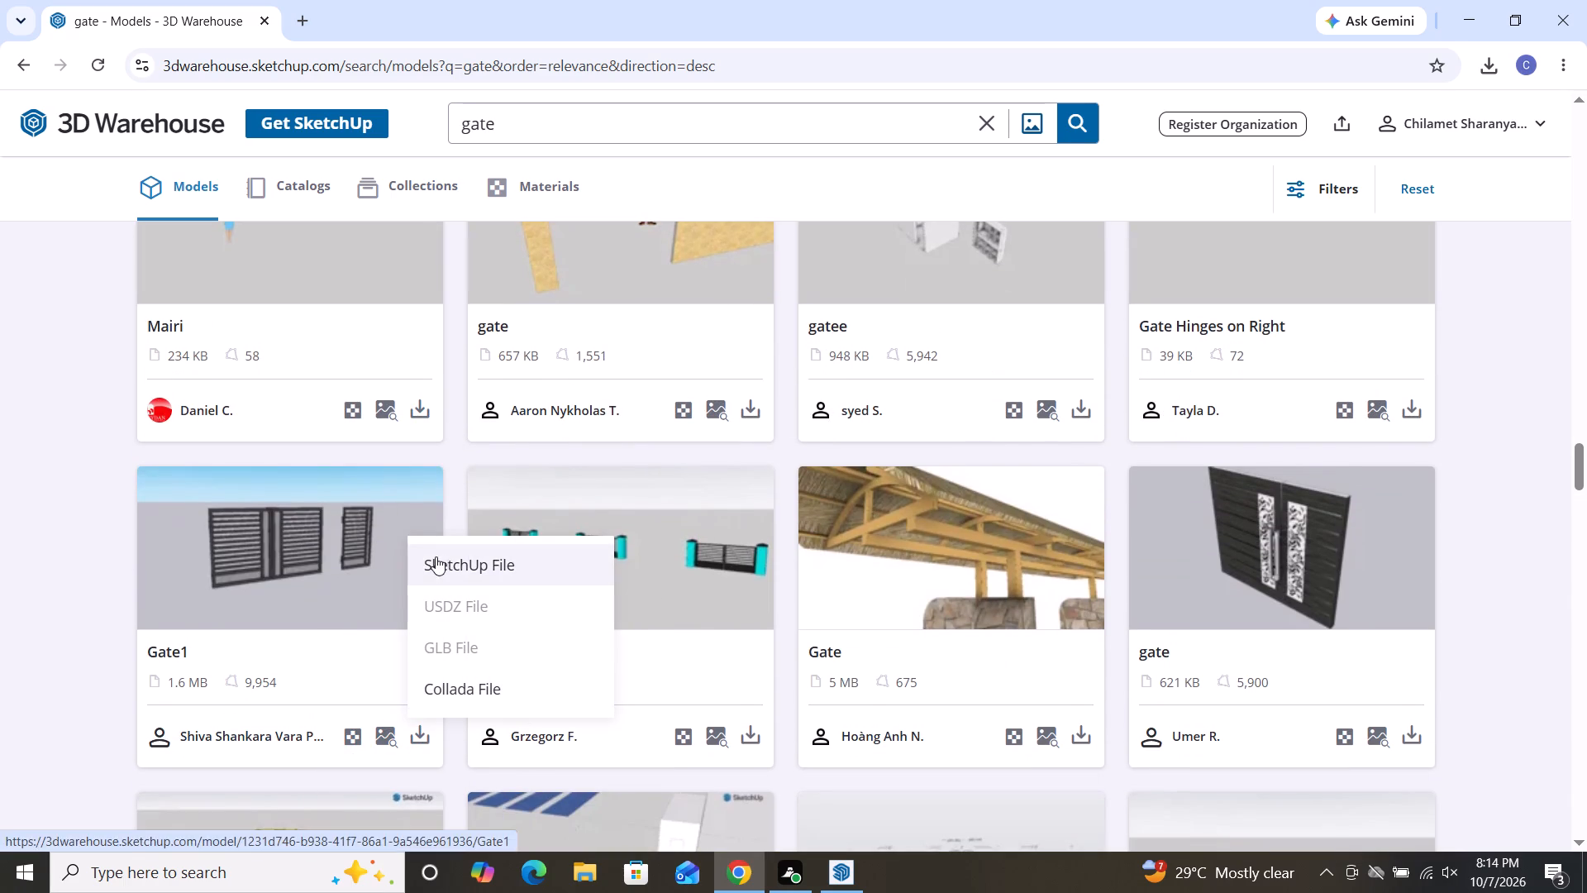
pyautogui.click(461, 562)
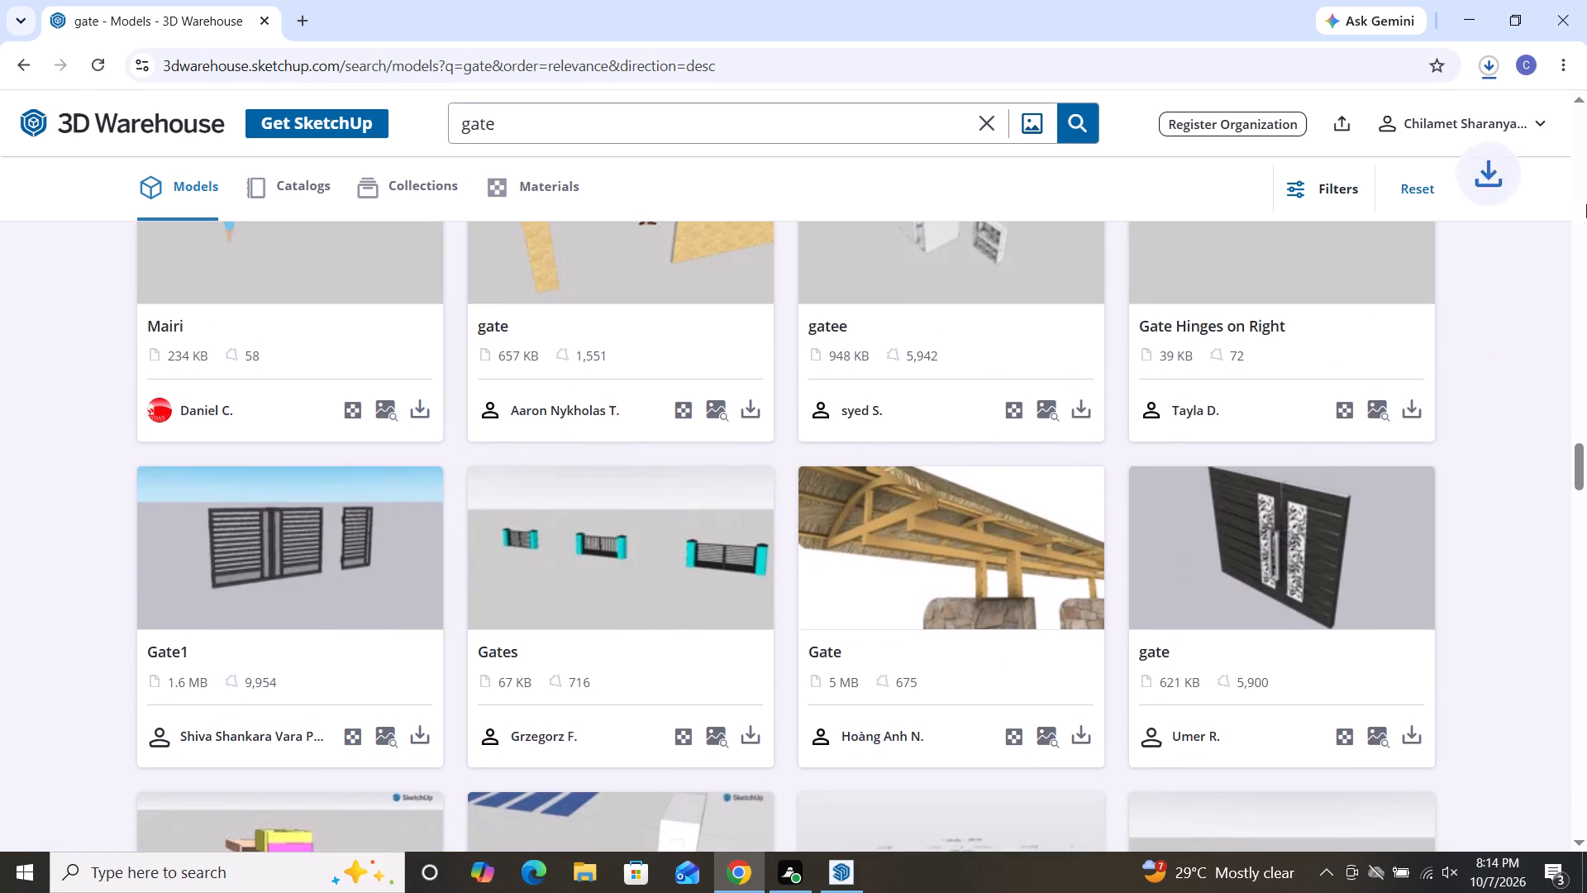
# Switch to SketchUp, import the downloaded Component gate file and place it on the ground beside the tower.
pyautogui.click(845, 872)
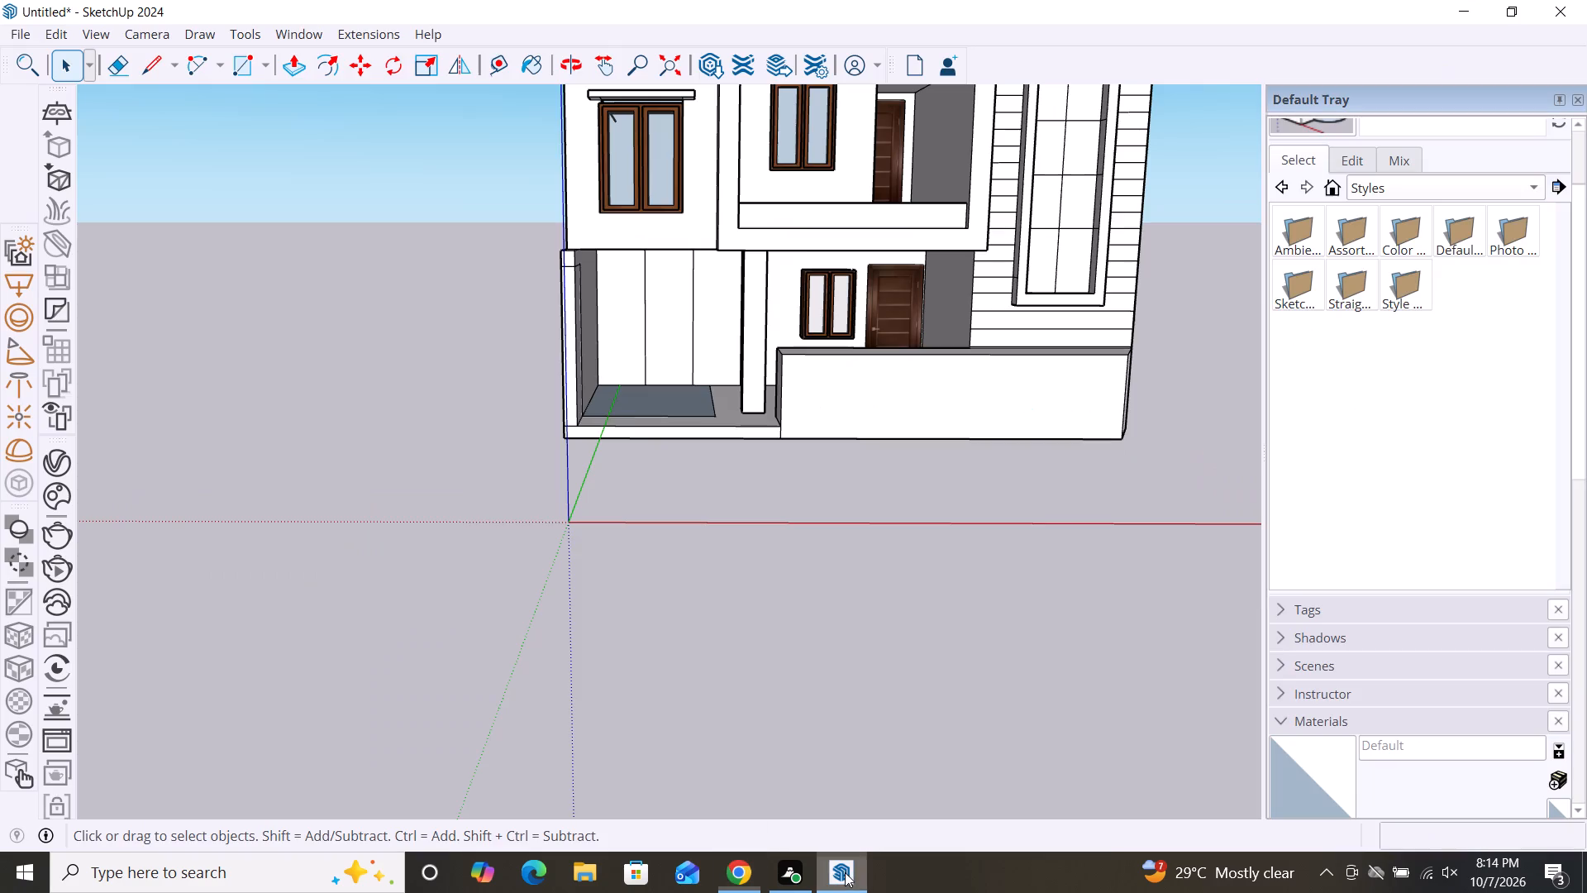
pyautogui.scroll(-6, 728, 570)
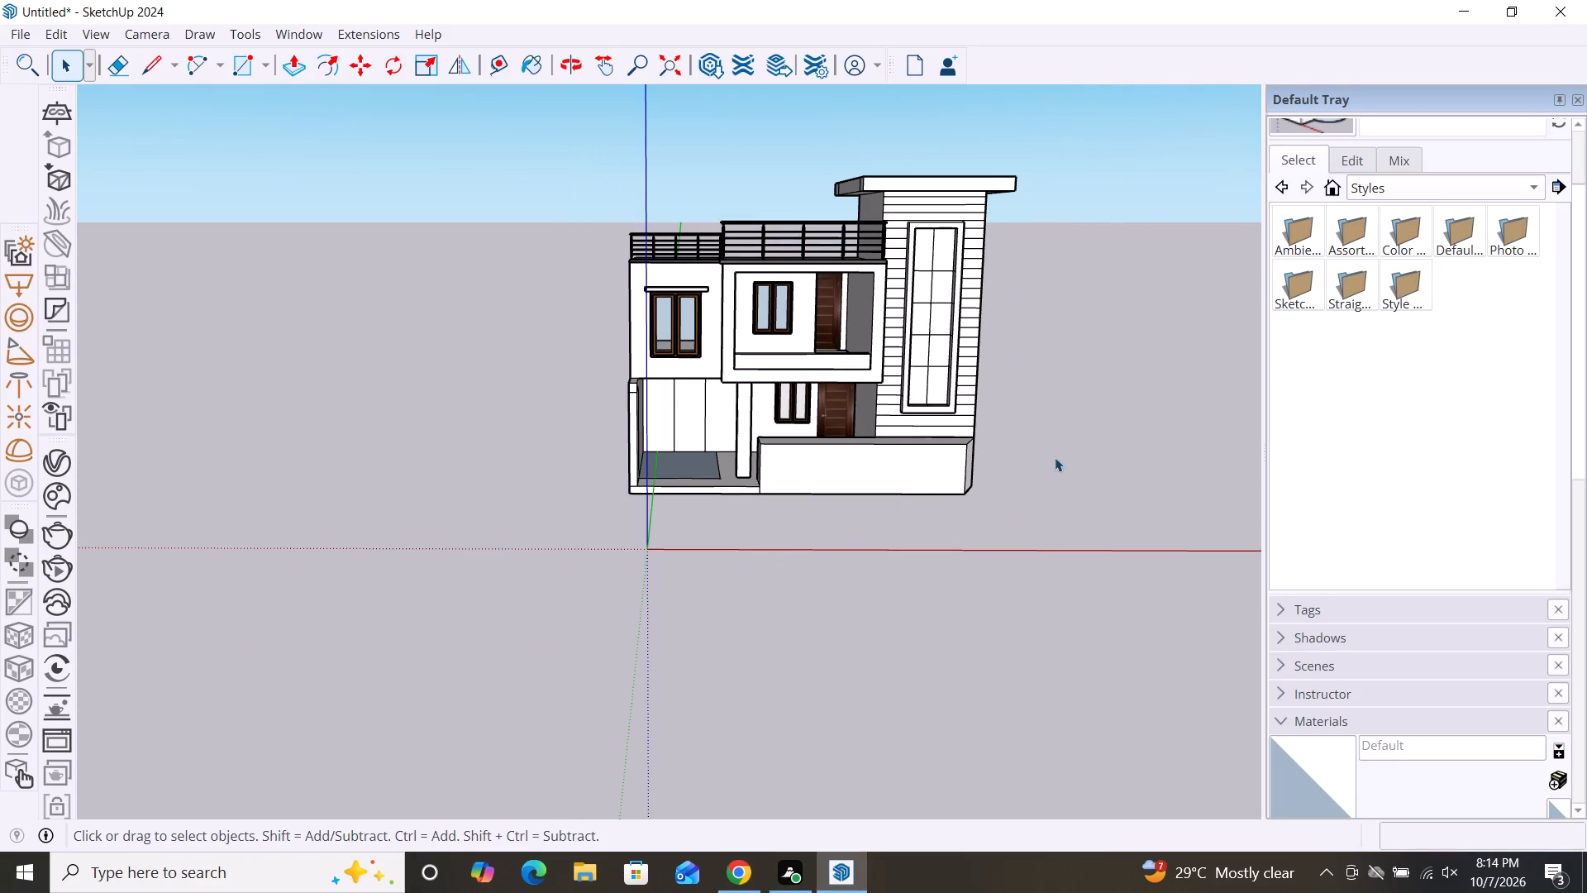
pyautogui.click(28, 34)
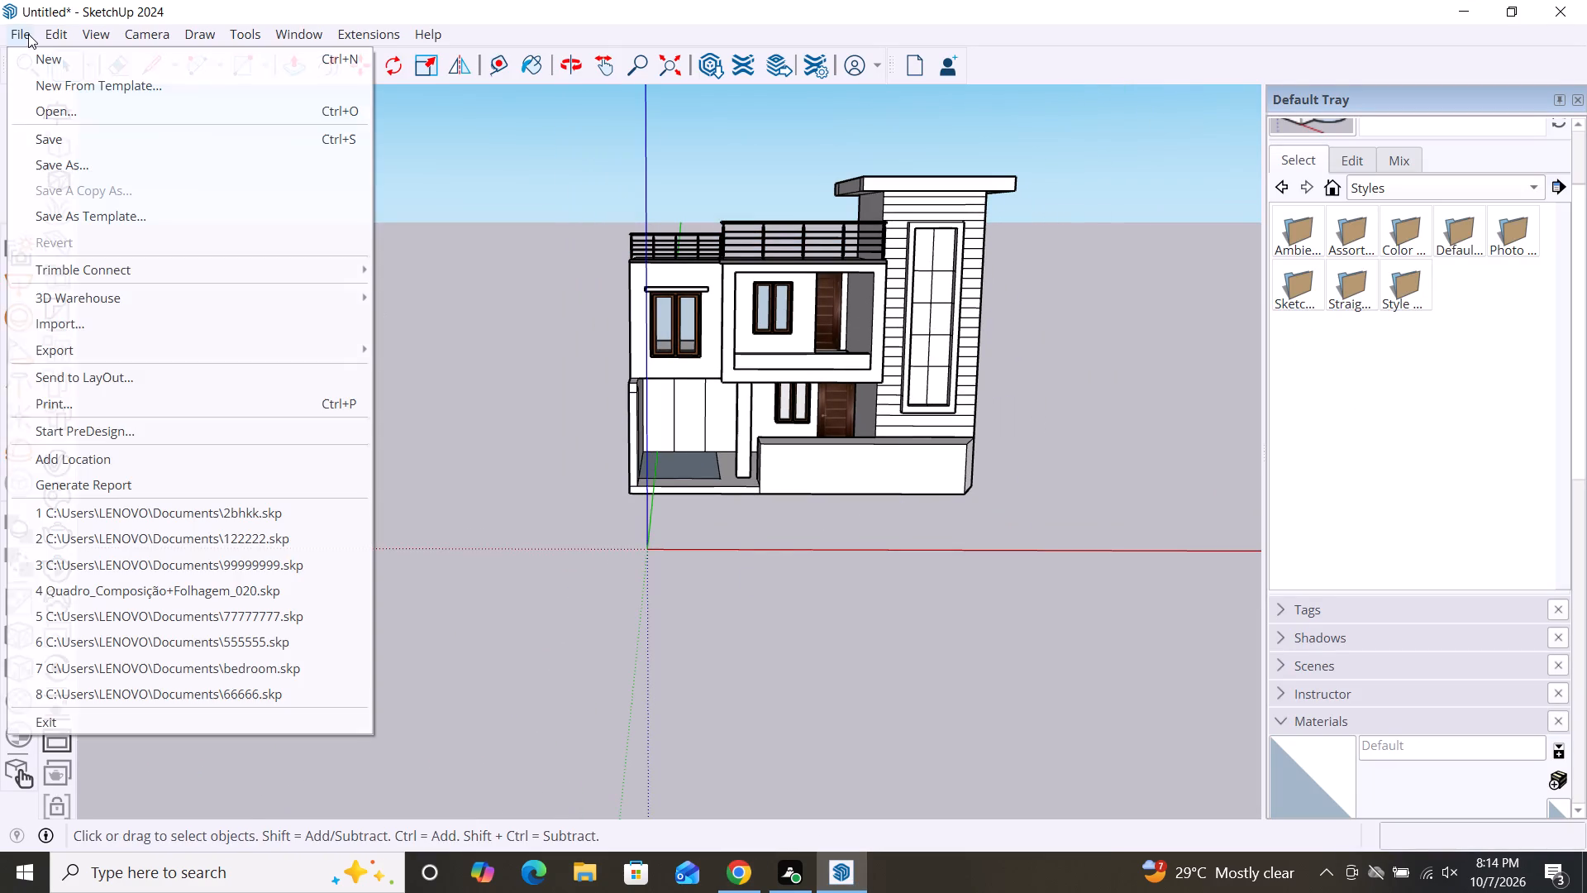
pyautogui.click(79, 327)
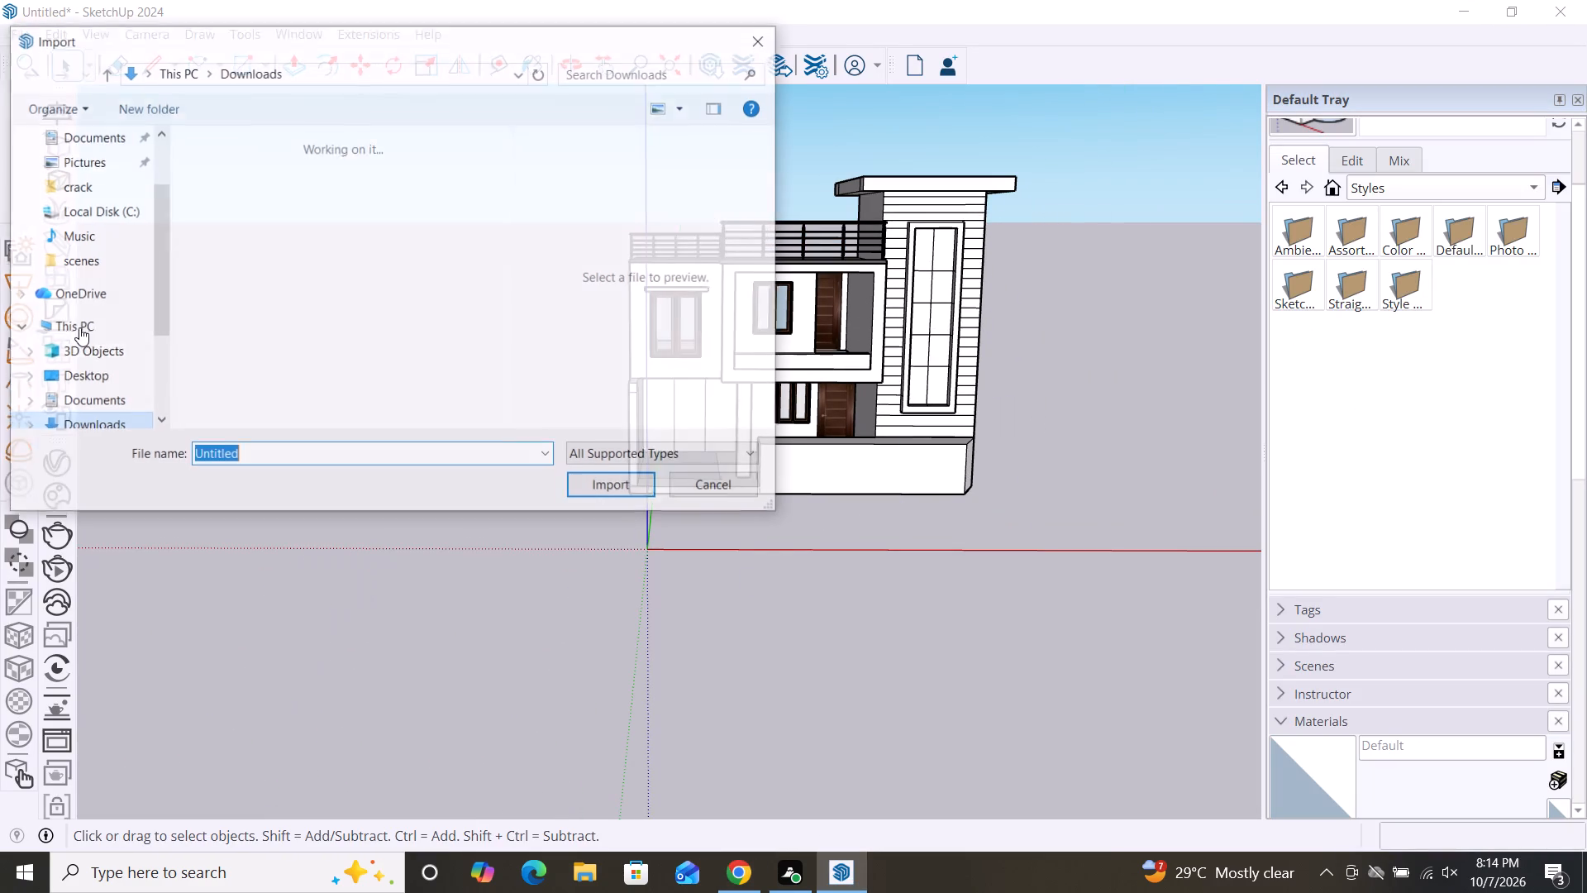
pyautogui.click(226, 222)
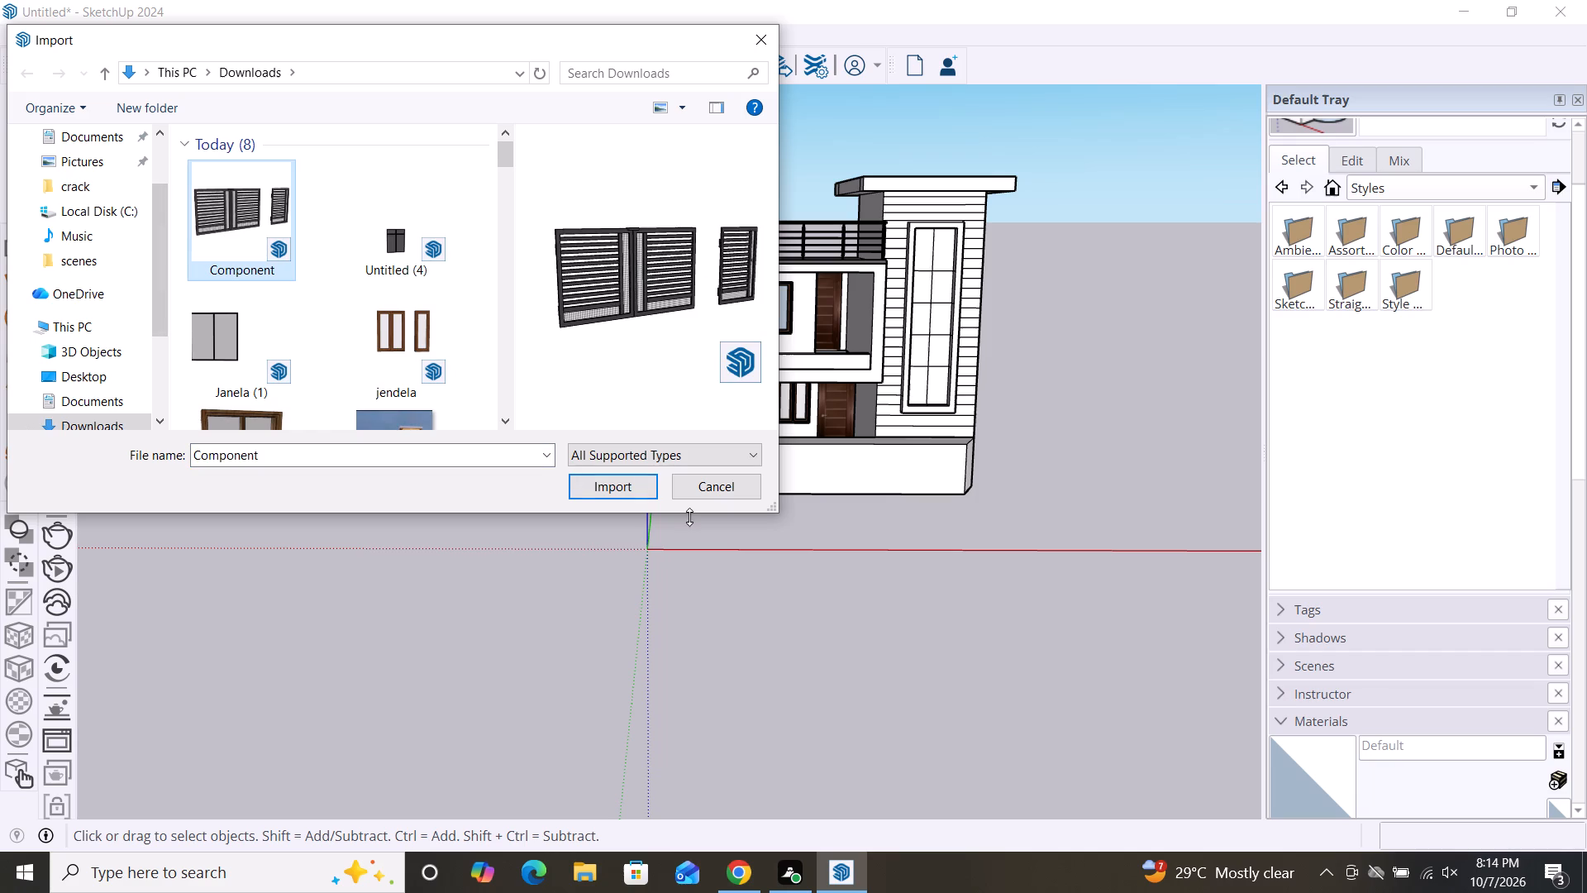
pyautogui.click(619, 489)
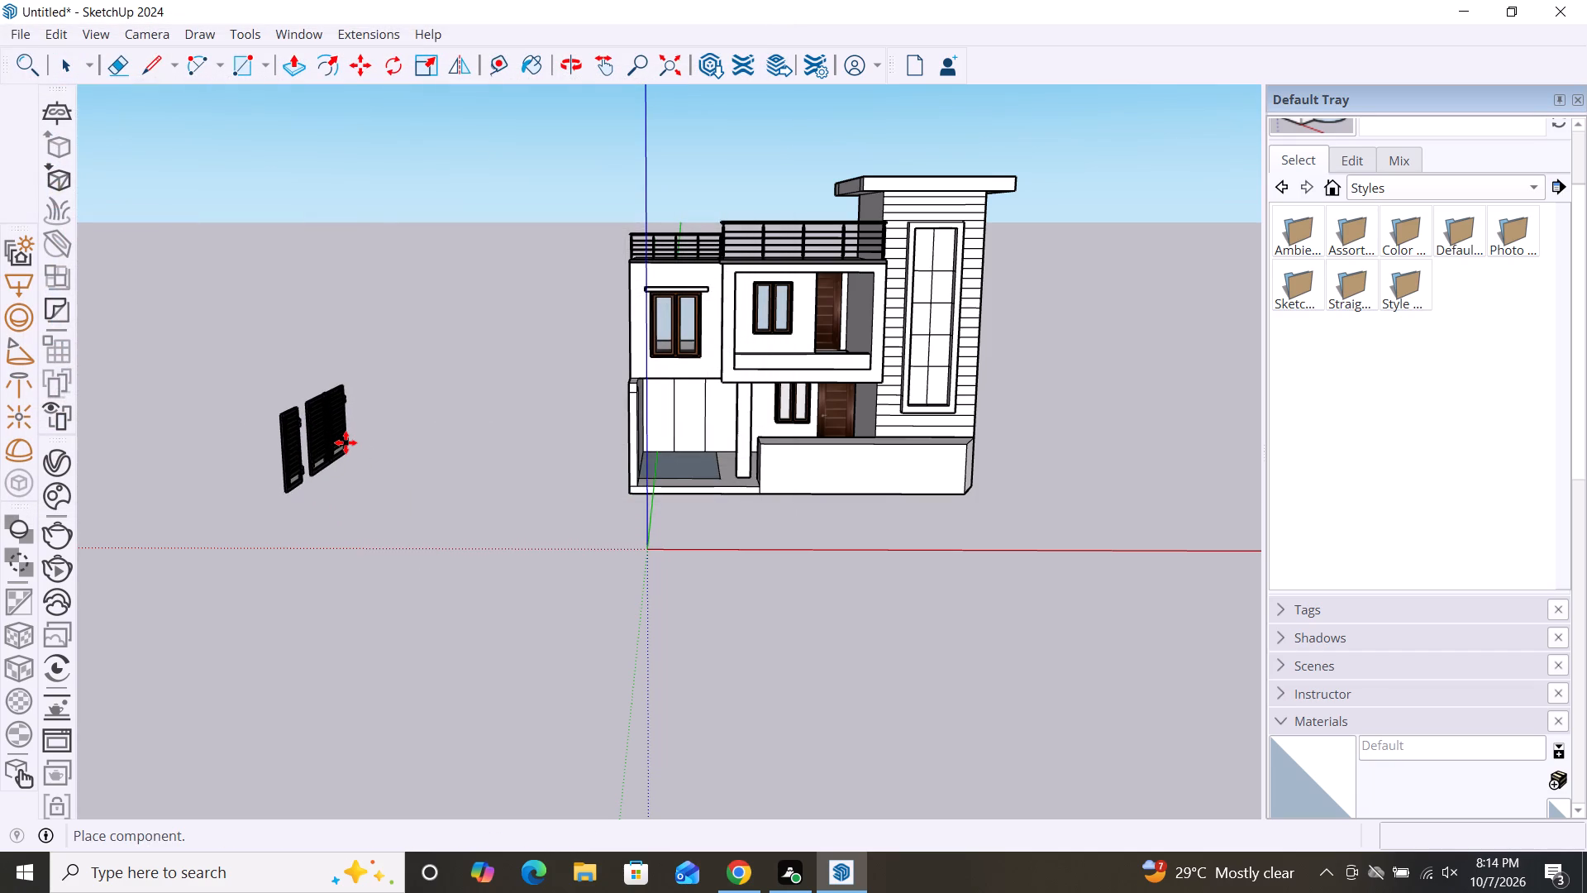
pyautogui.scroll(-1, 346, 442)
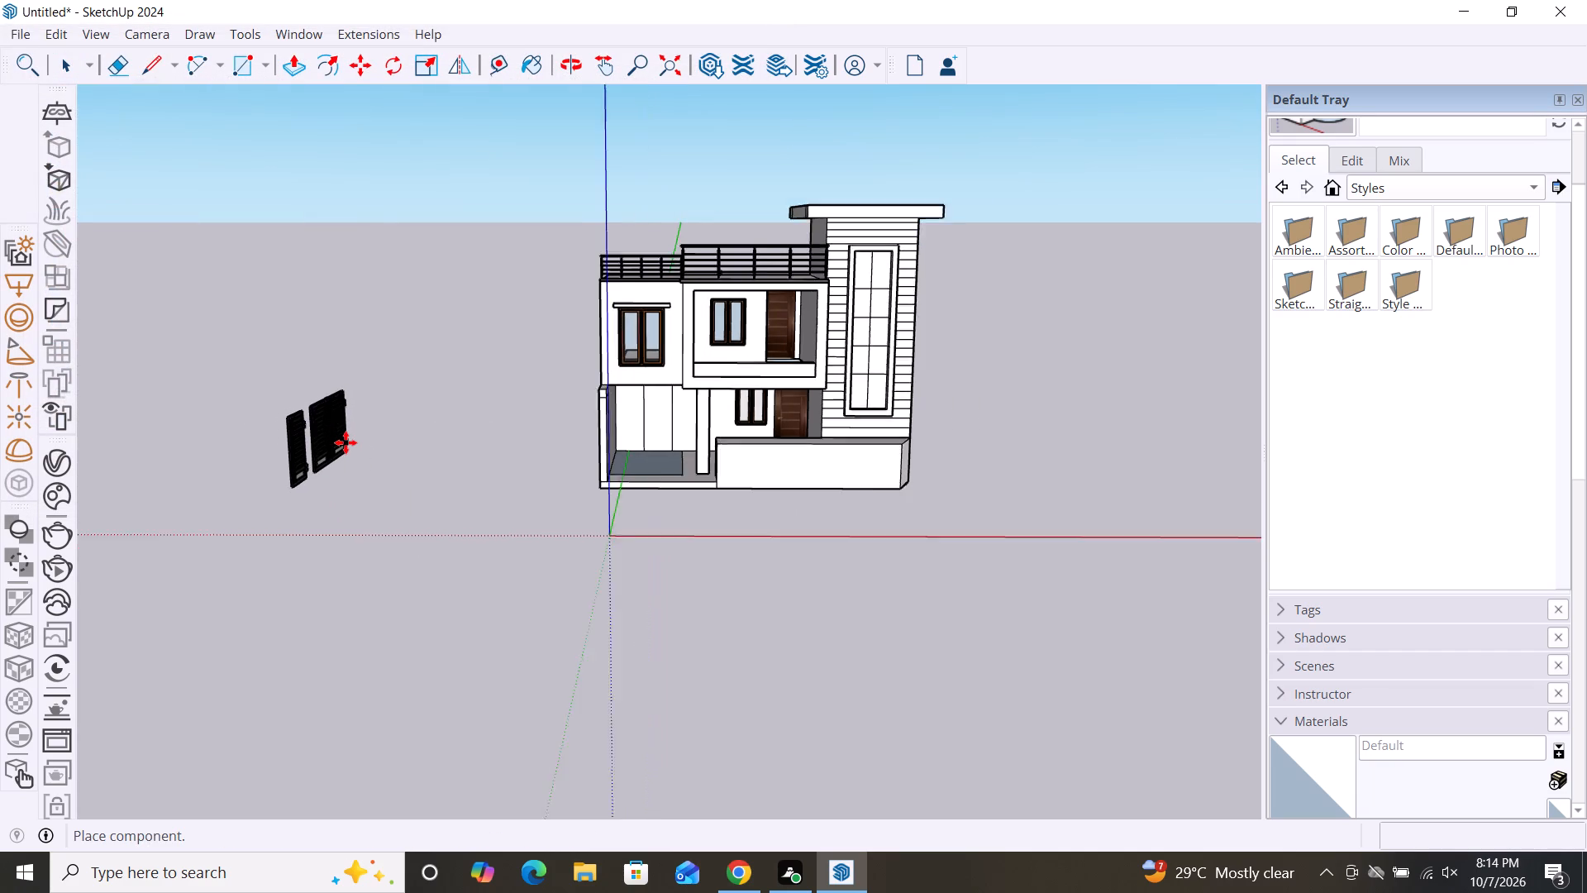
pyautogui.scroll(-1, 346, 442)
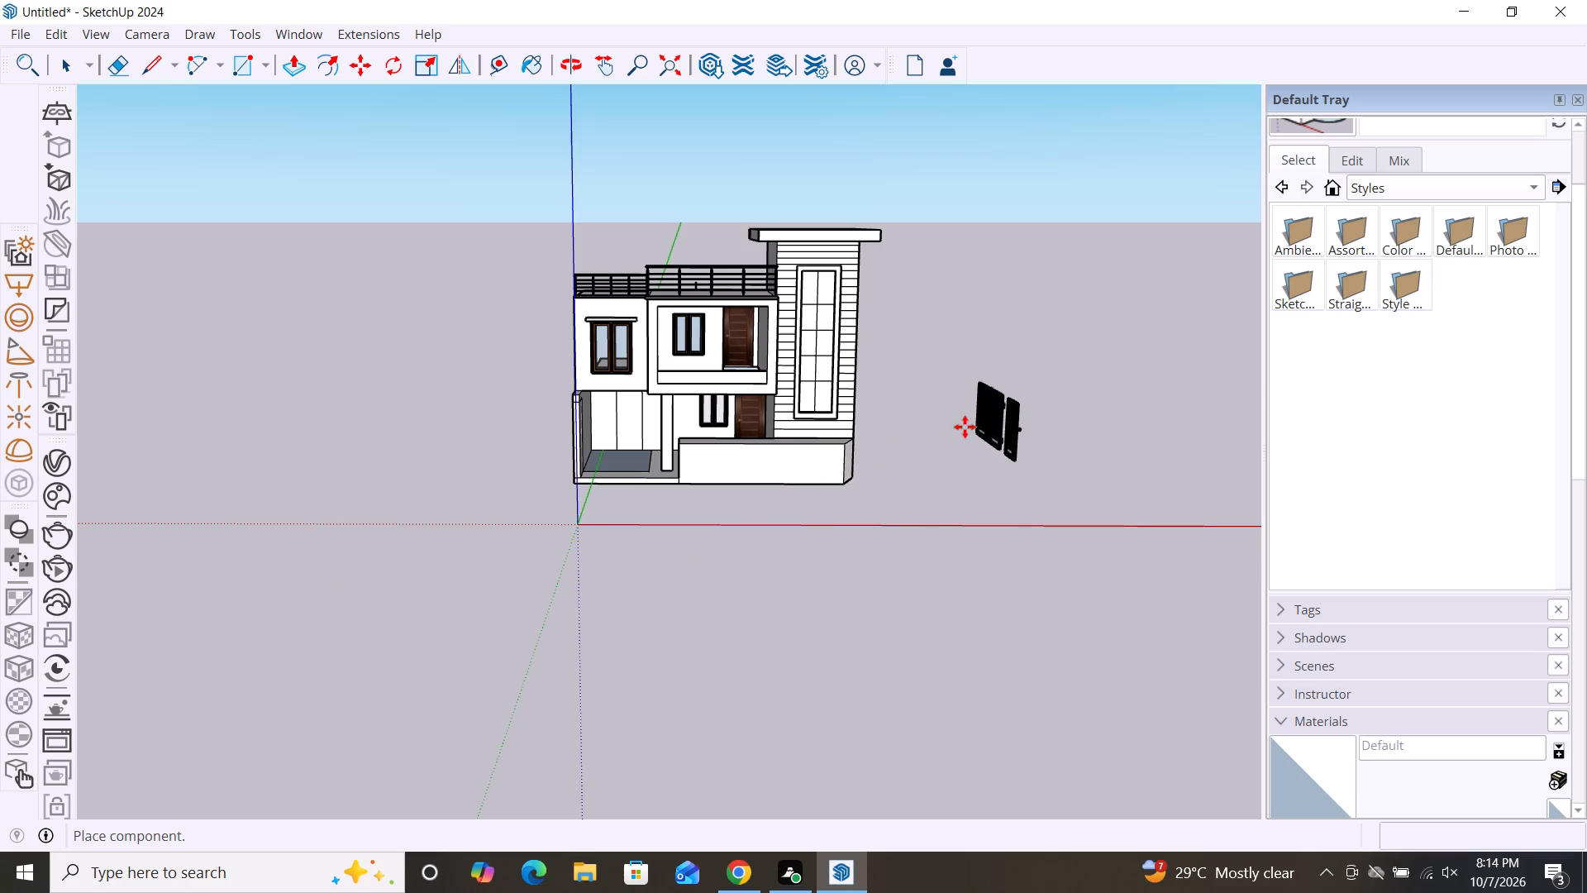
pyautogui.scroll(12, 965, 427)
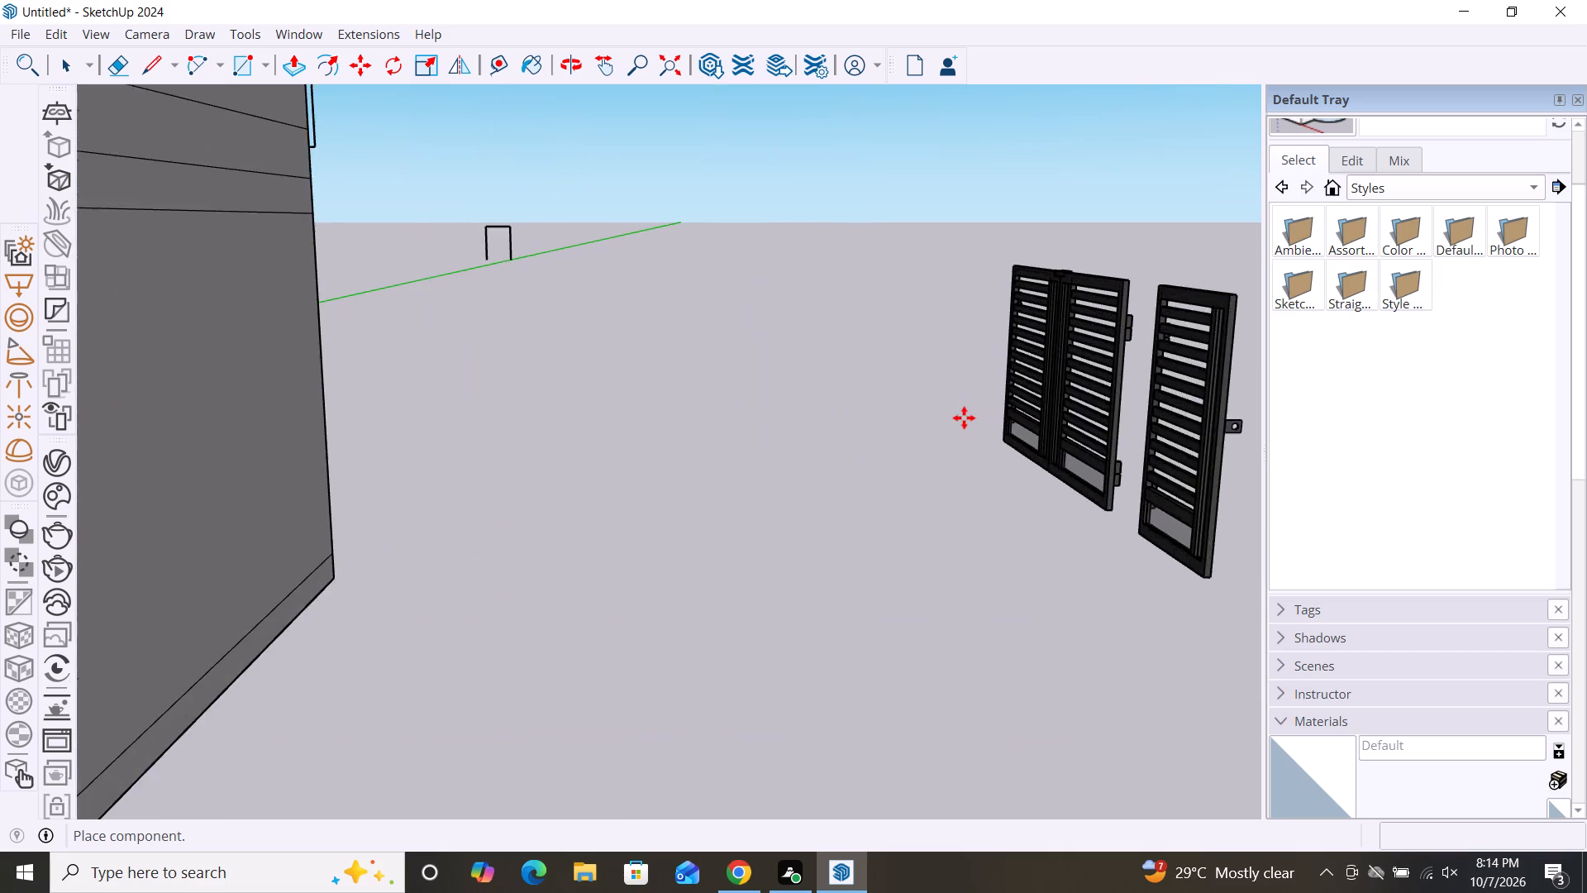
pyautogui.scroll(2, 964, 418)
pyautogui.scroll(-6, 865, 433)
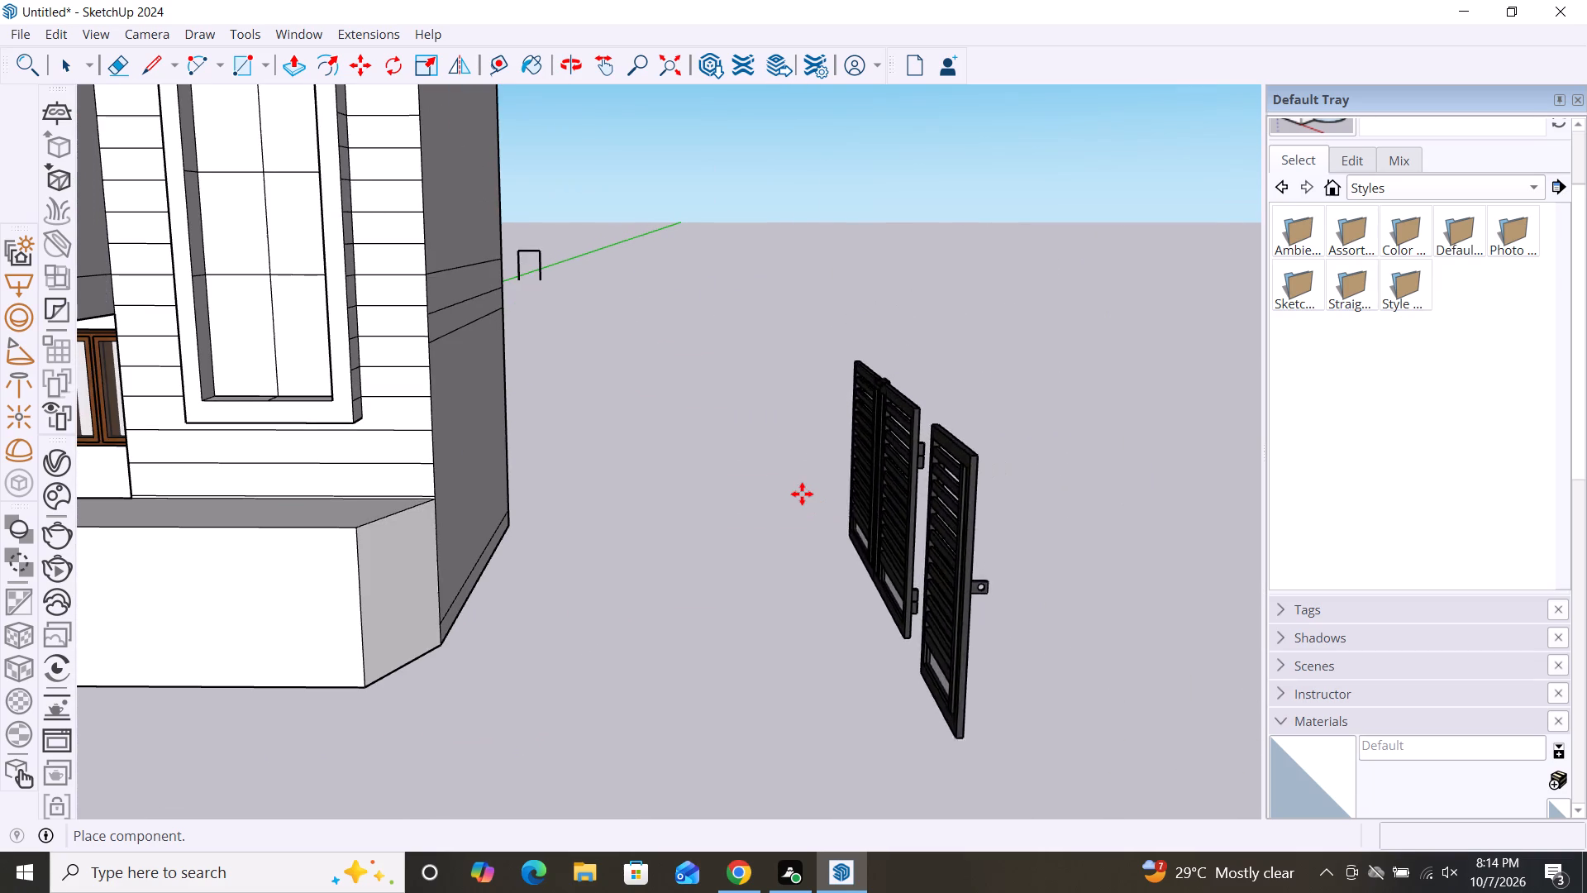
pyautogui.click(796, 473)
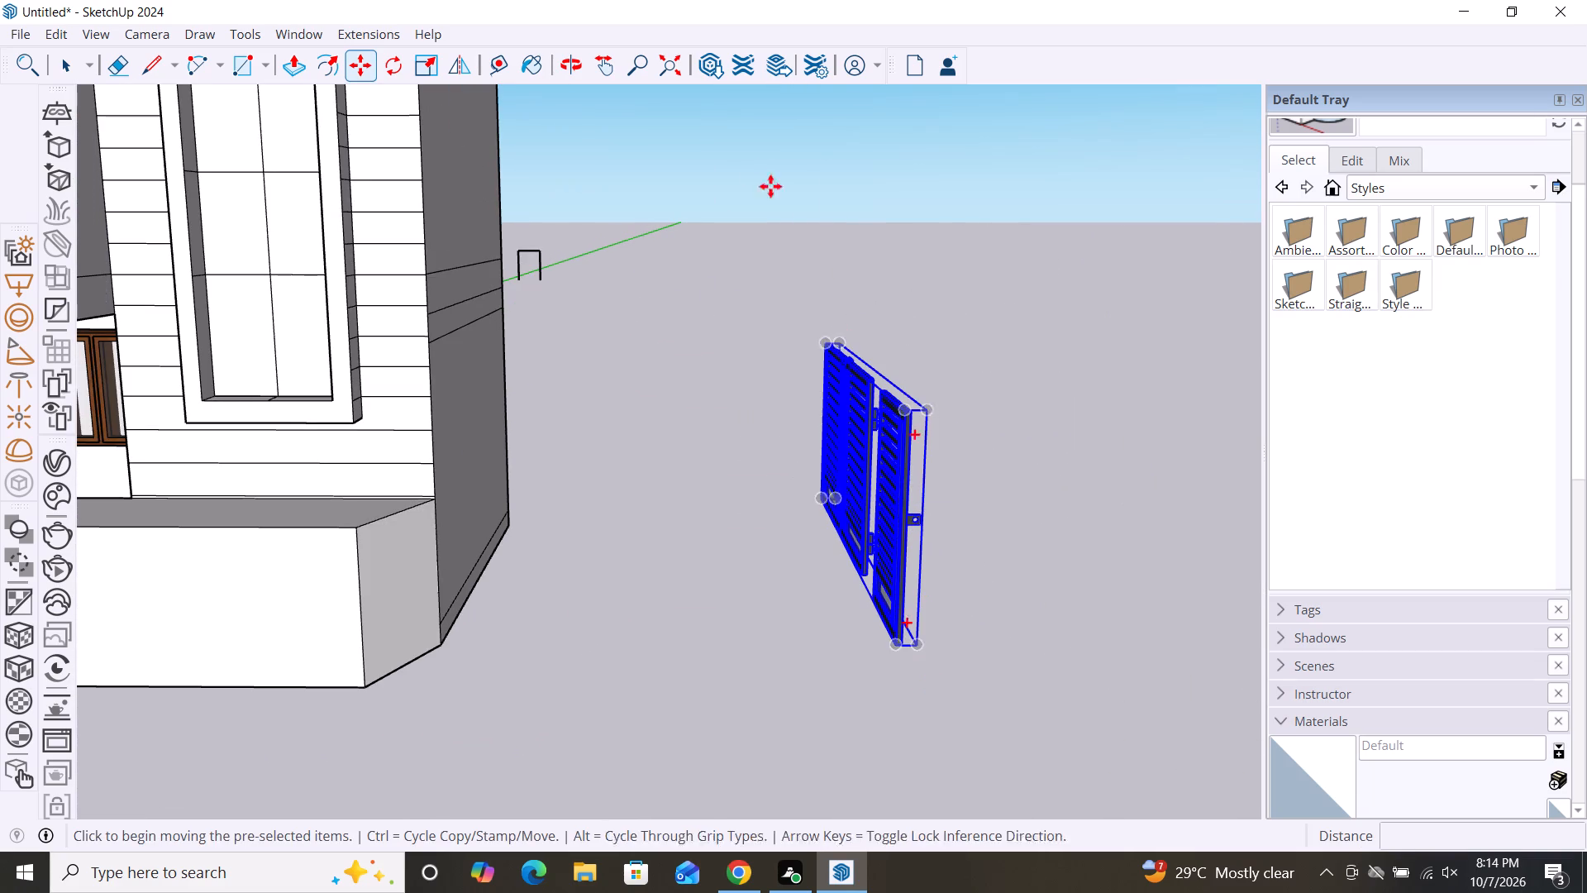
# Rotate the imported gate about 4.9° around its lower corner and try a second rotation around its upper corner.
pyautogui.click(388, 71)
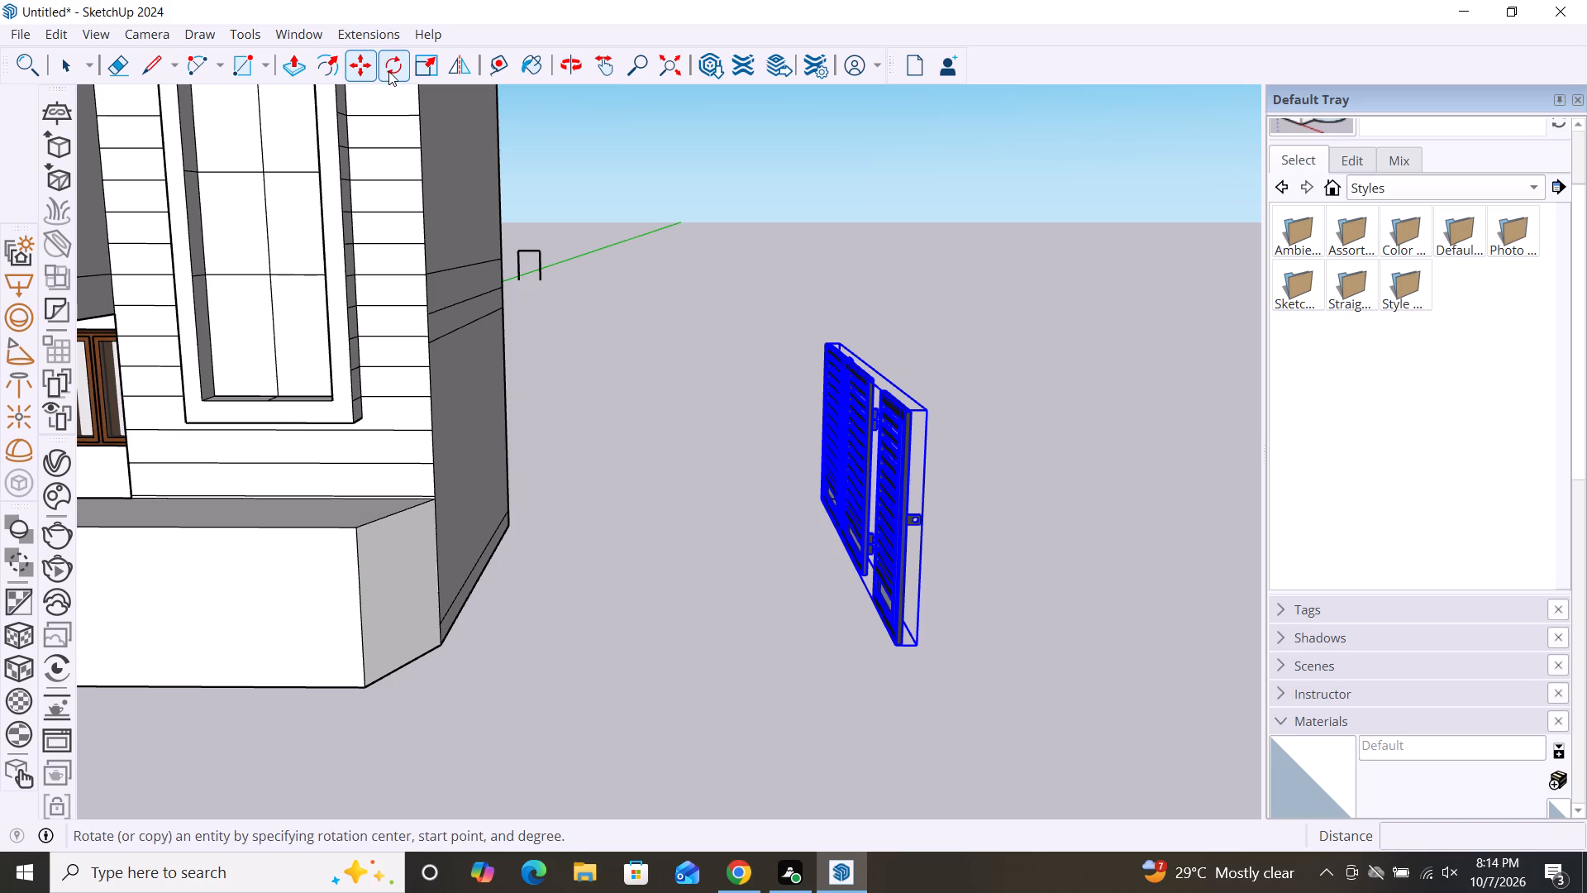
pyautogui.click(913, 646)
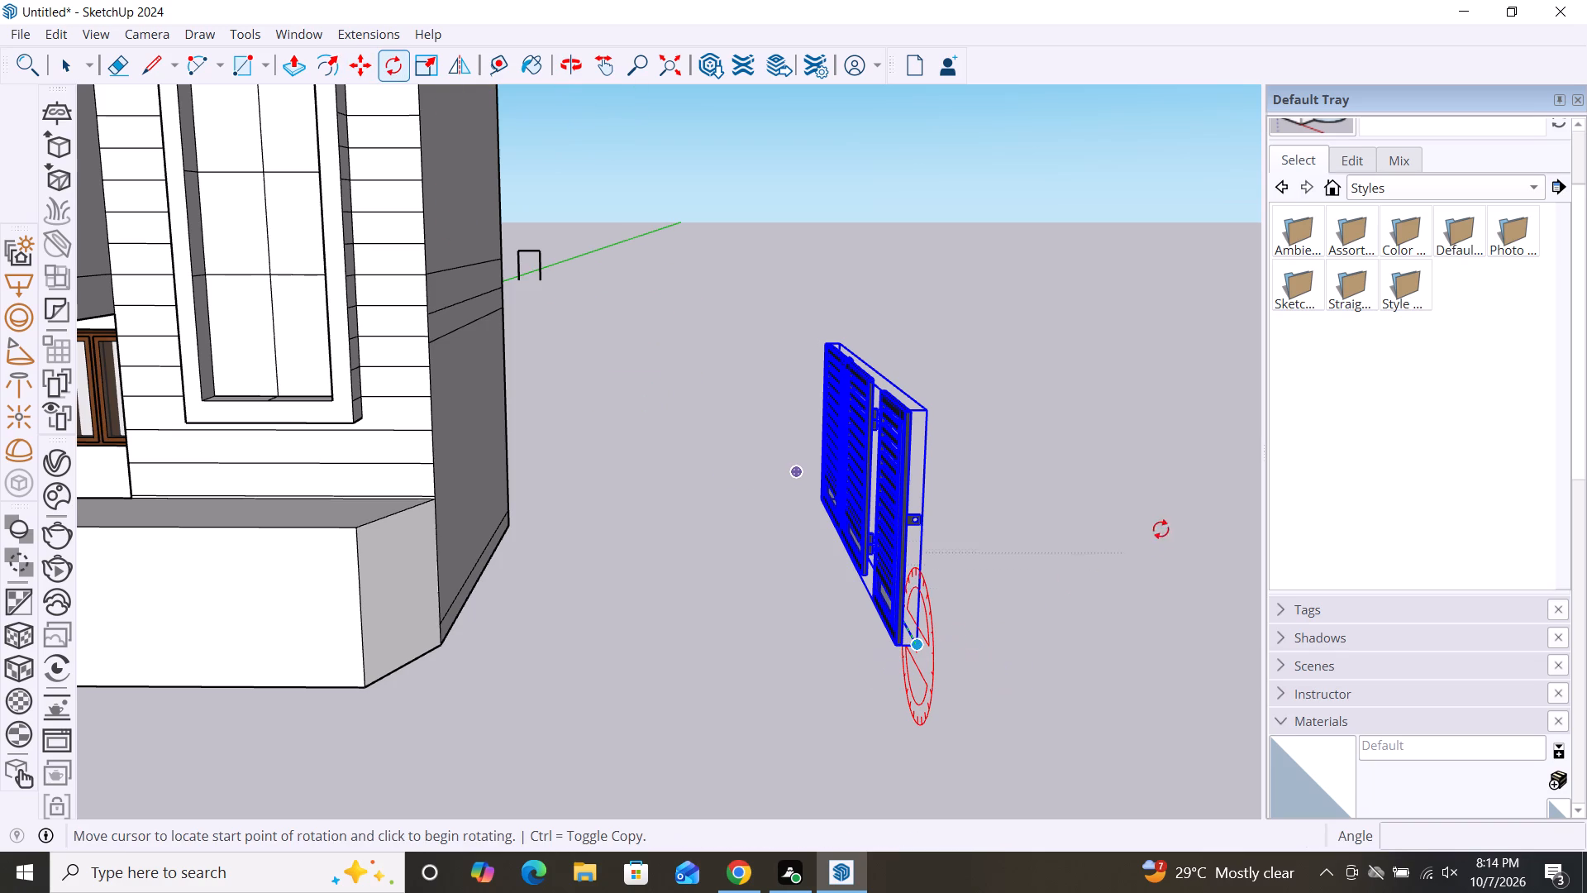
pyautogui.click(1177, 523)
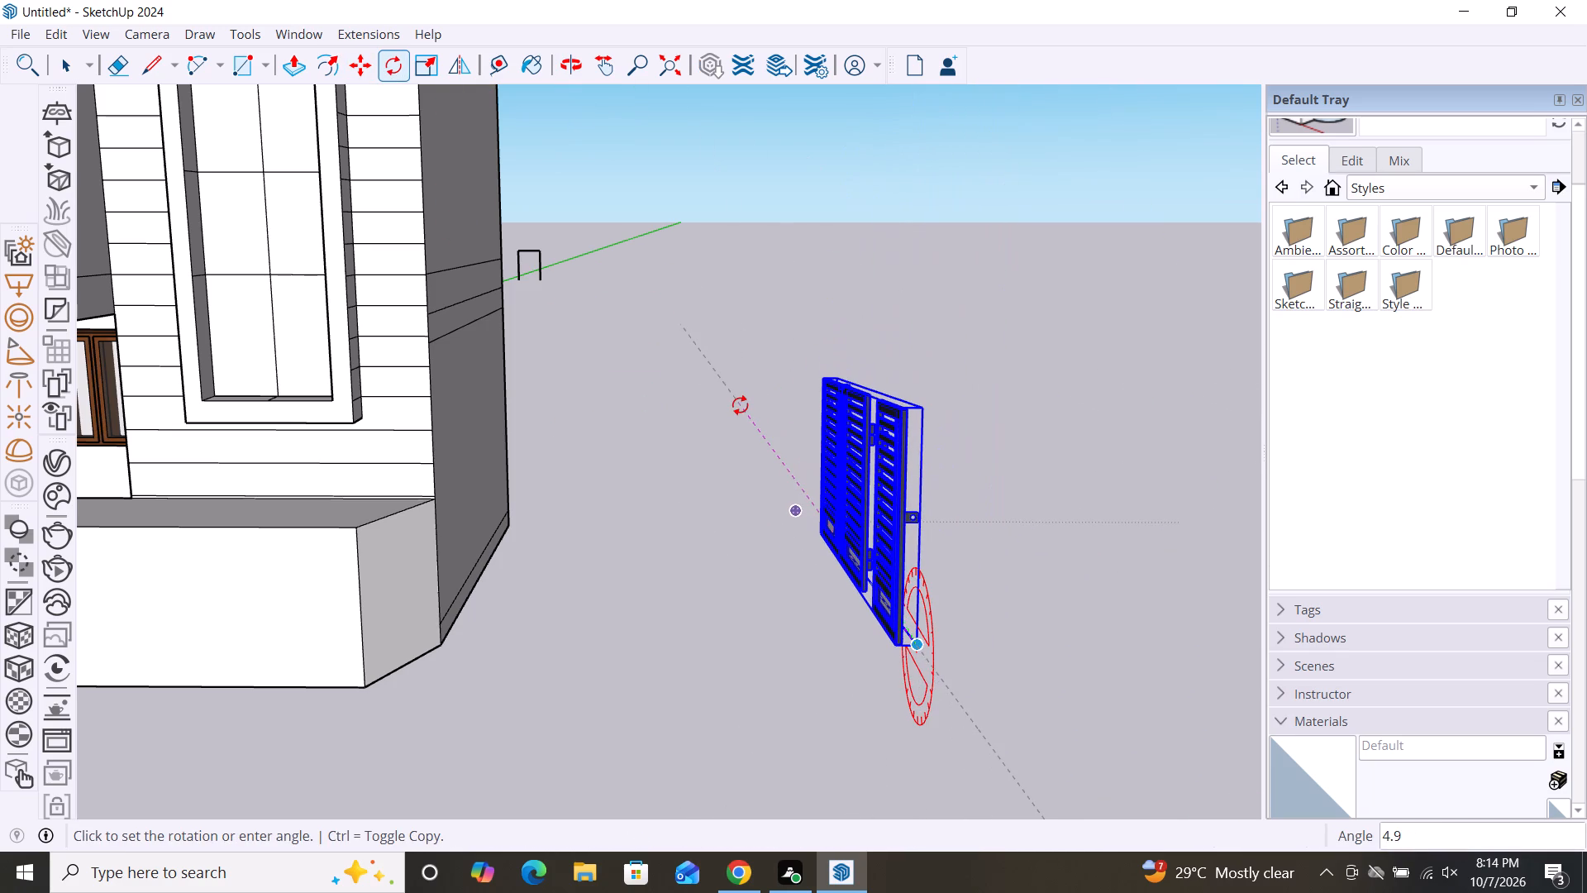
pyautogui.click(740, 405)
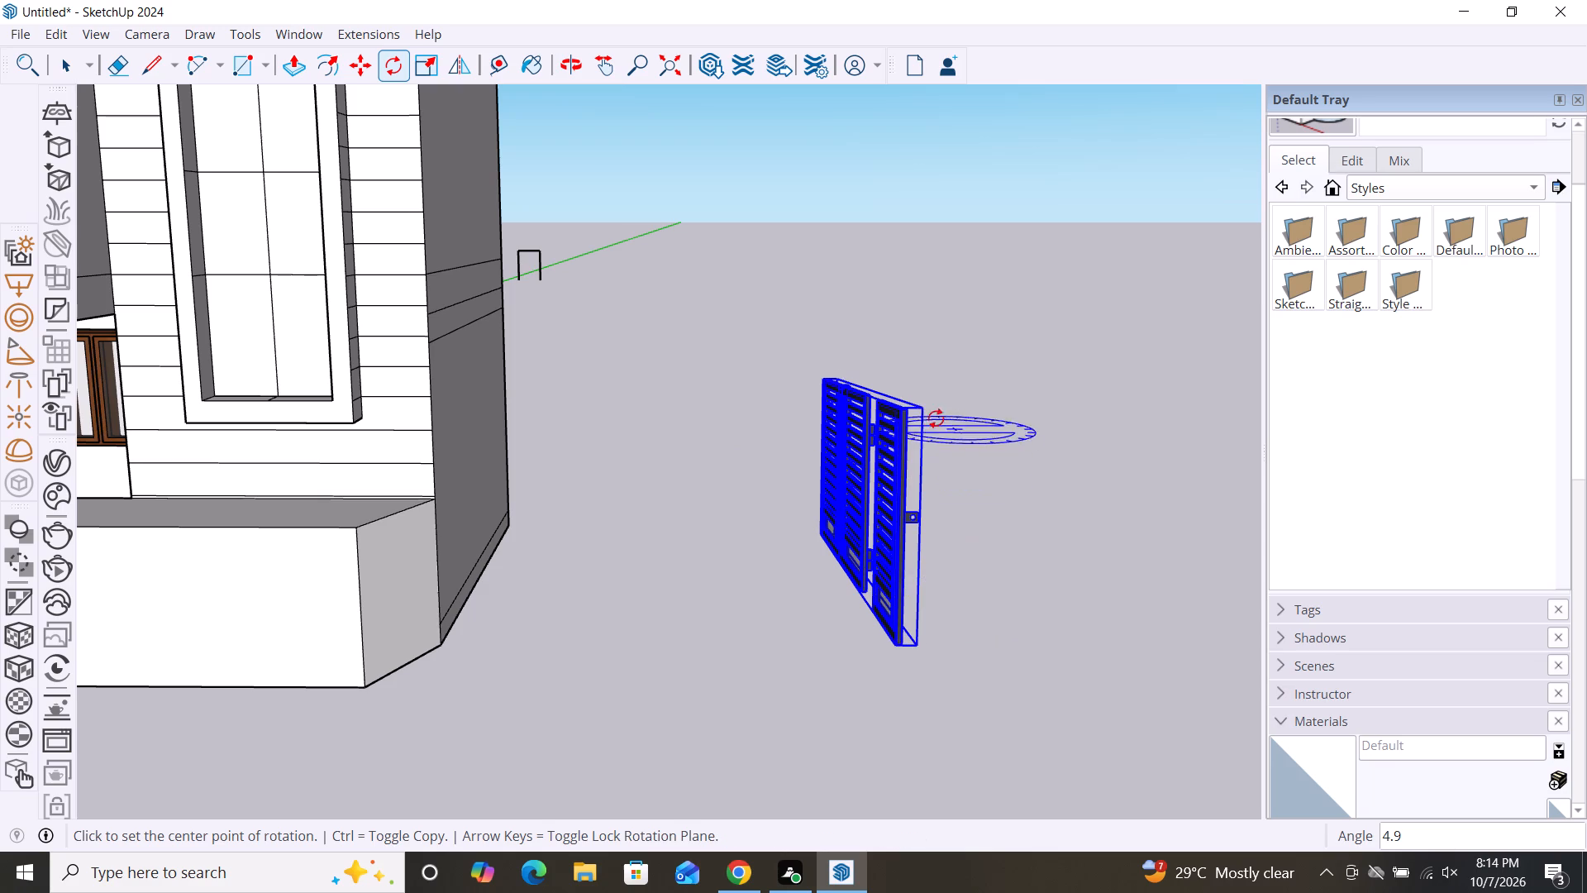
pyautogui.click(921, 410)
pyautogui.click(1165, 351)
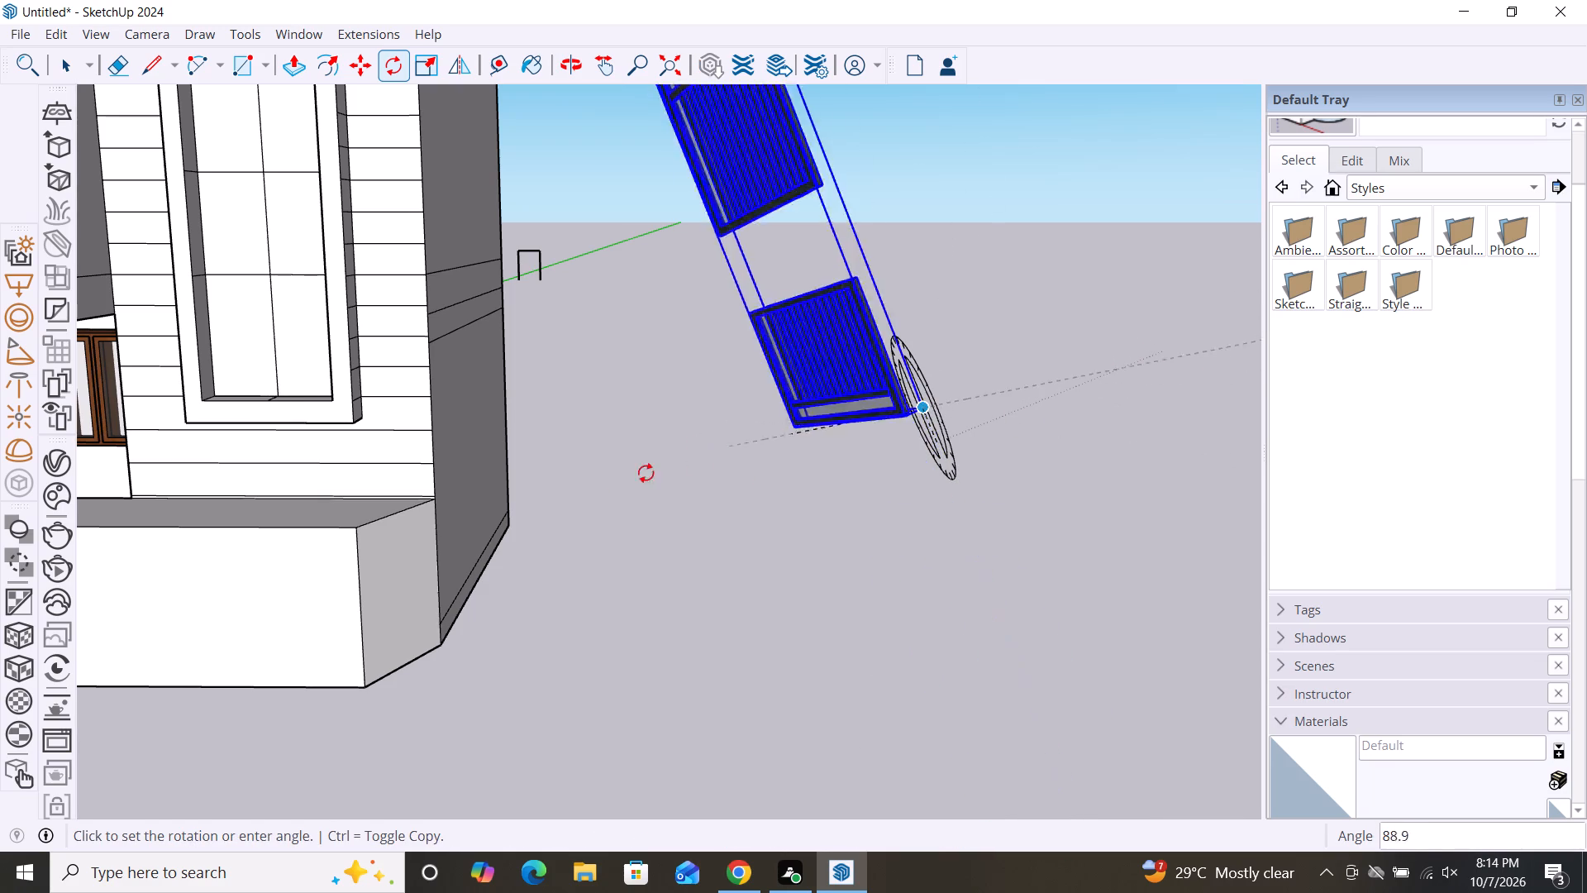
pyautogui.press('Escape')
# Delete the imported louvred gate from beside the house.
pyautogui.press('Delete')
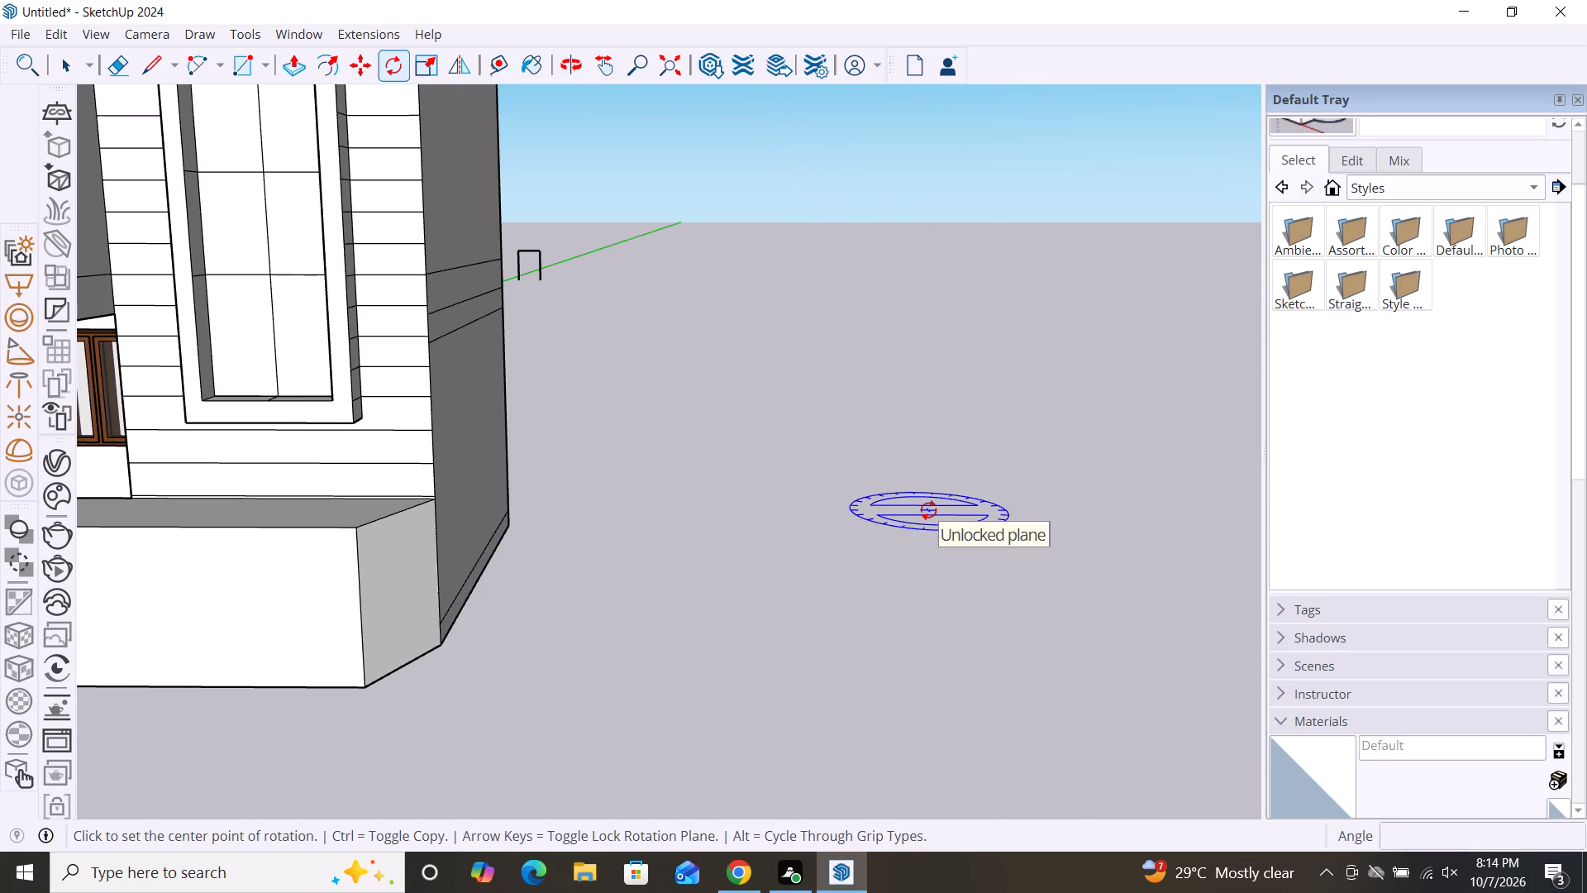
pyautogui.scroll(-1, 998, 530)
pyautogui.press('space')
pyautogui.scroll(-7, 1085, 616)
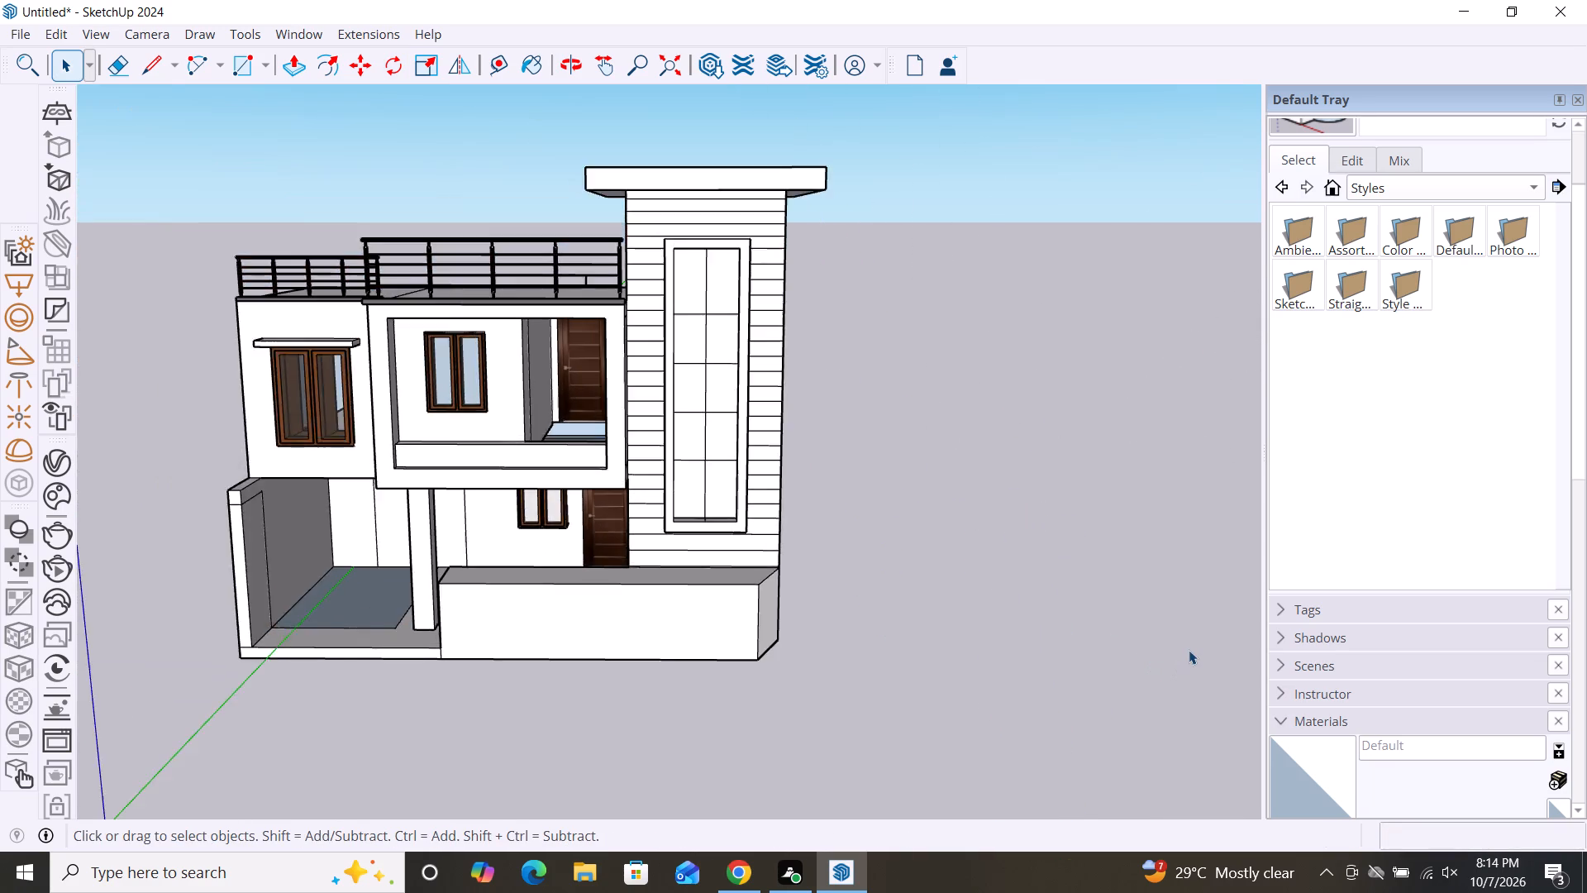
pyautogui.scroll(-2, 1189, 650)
# Switch to 3D Warehouse in Chrome, browse further gate models and download the 2.7 MB slatted double gate as a SketchUp file.
pyautogui.click(733, 861)
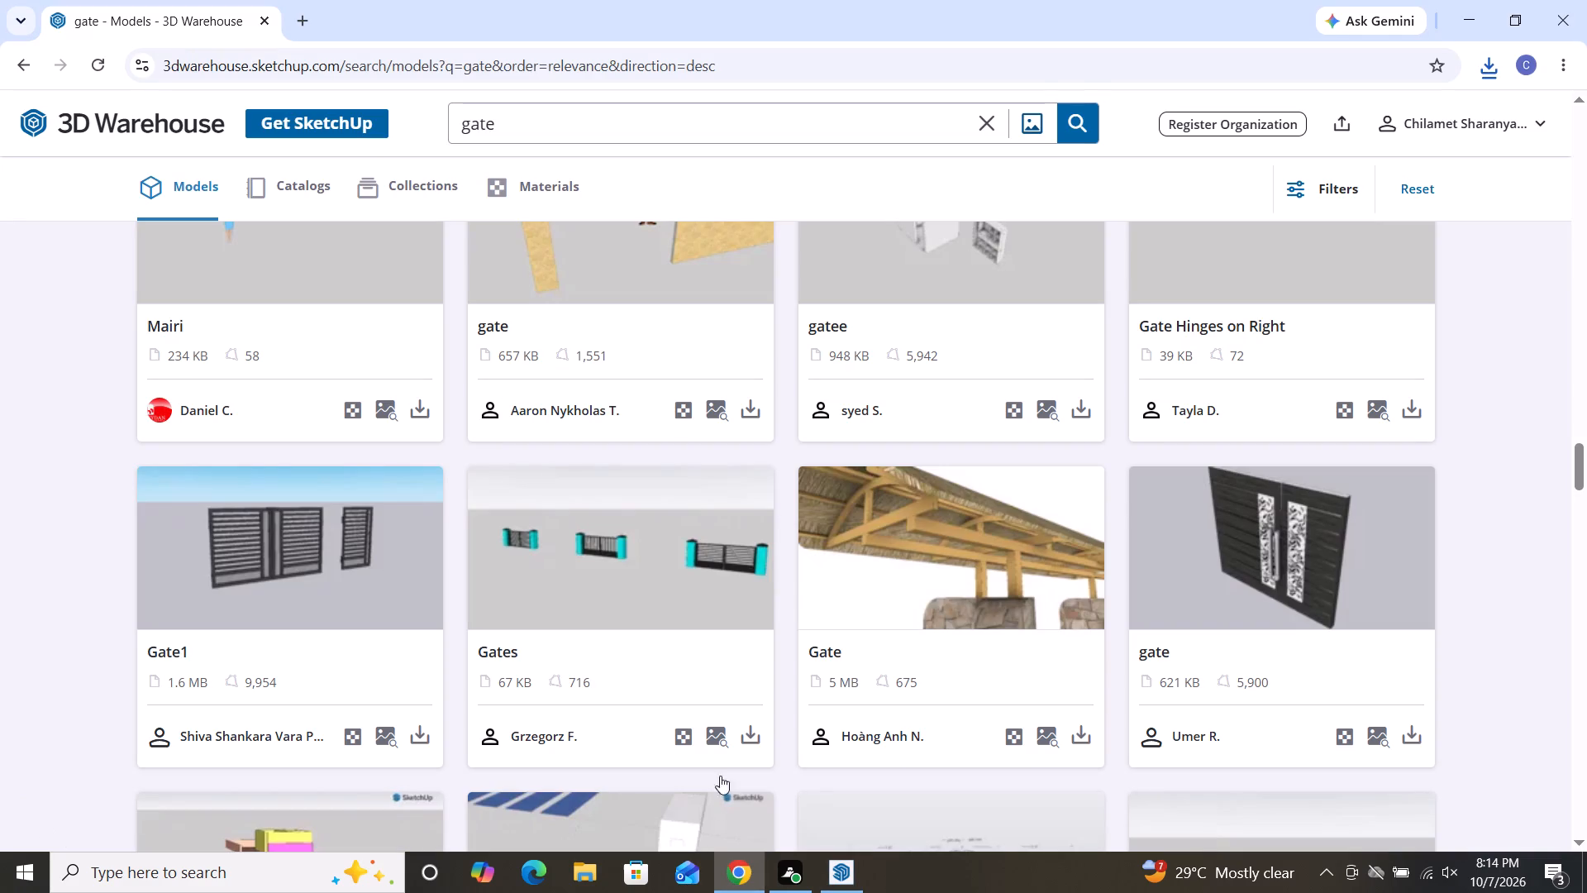
pyautogui.scroll(-7, 840, 590)
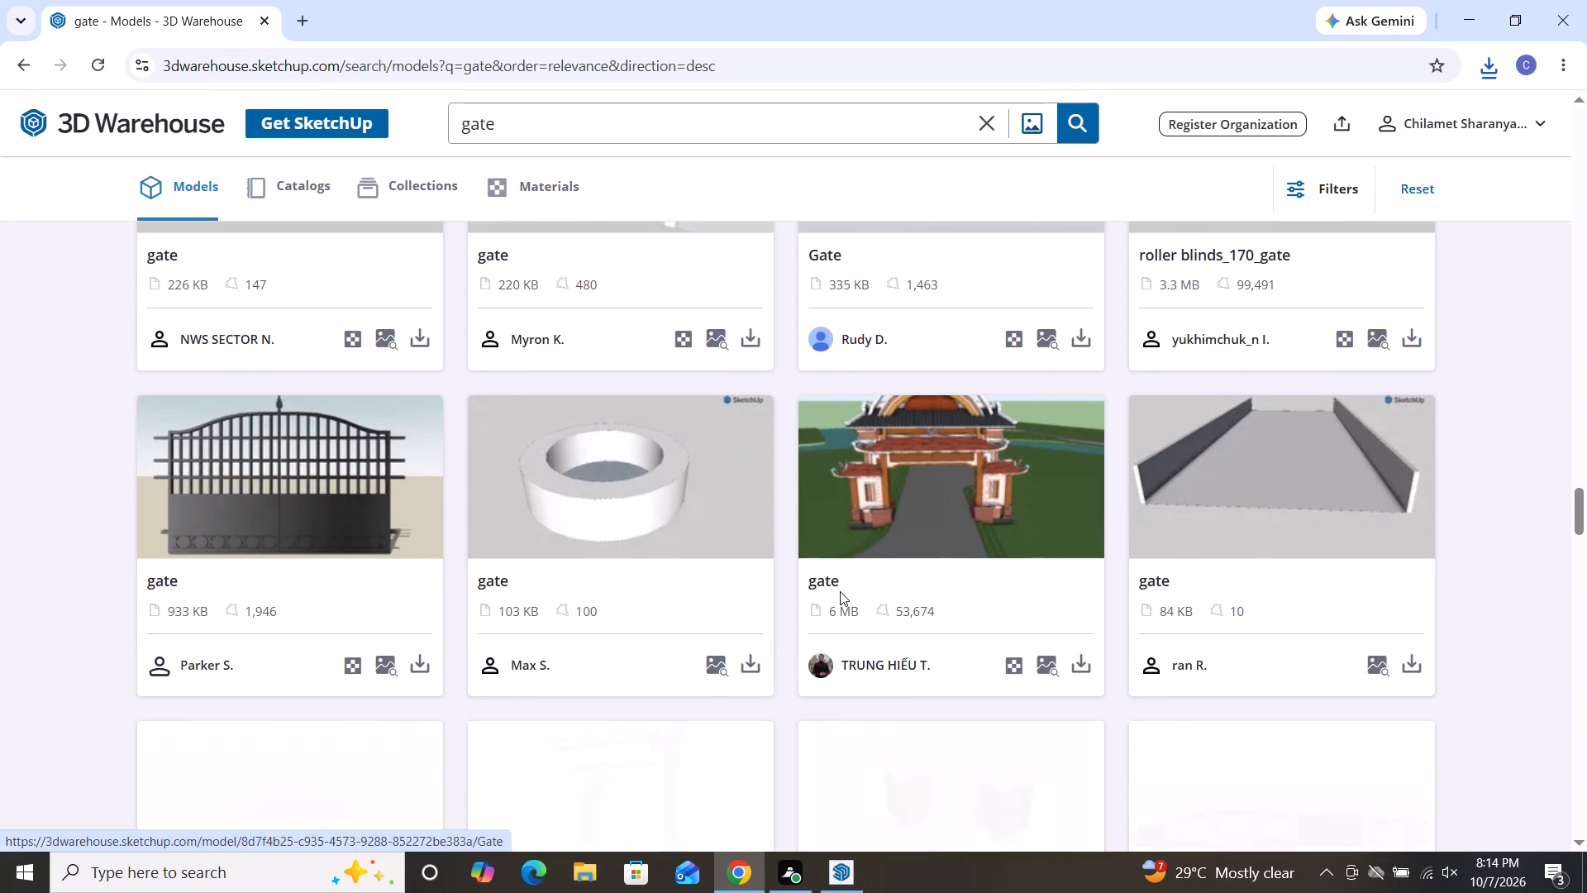
pyautogui.scroll(-7, 840, 591)
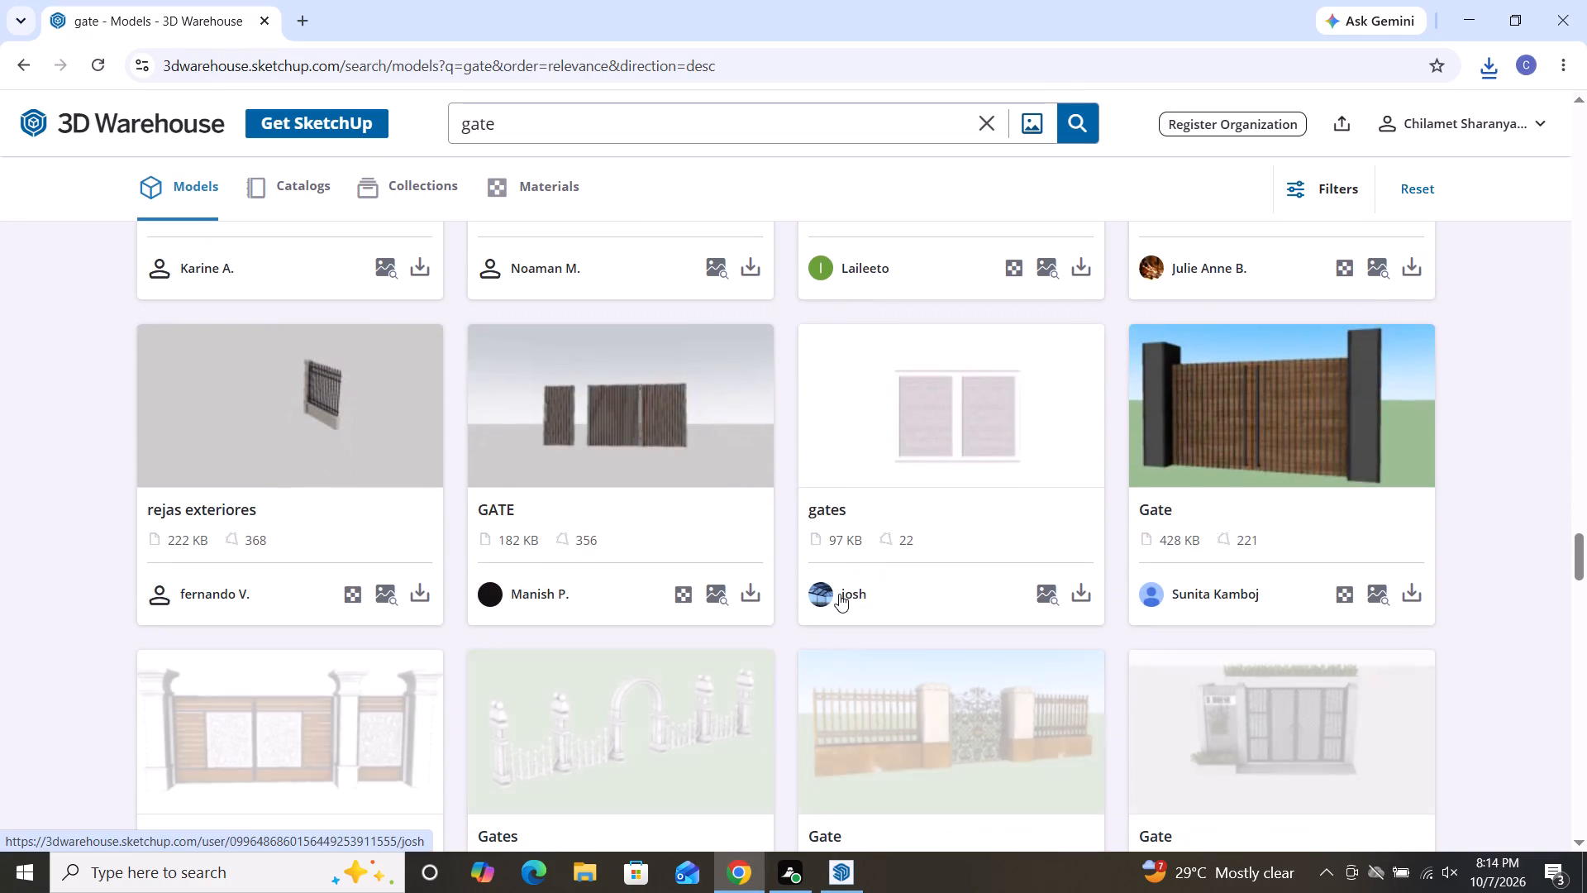
pyautogui.scroll(-2, 868, 590)
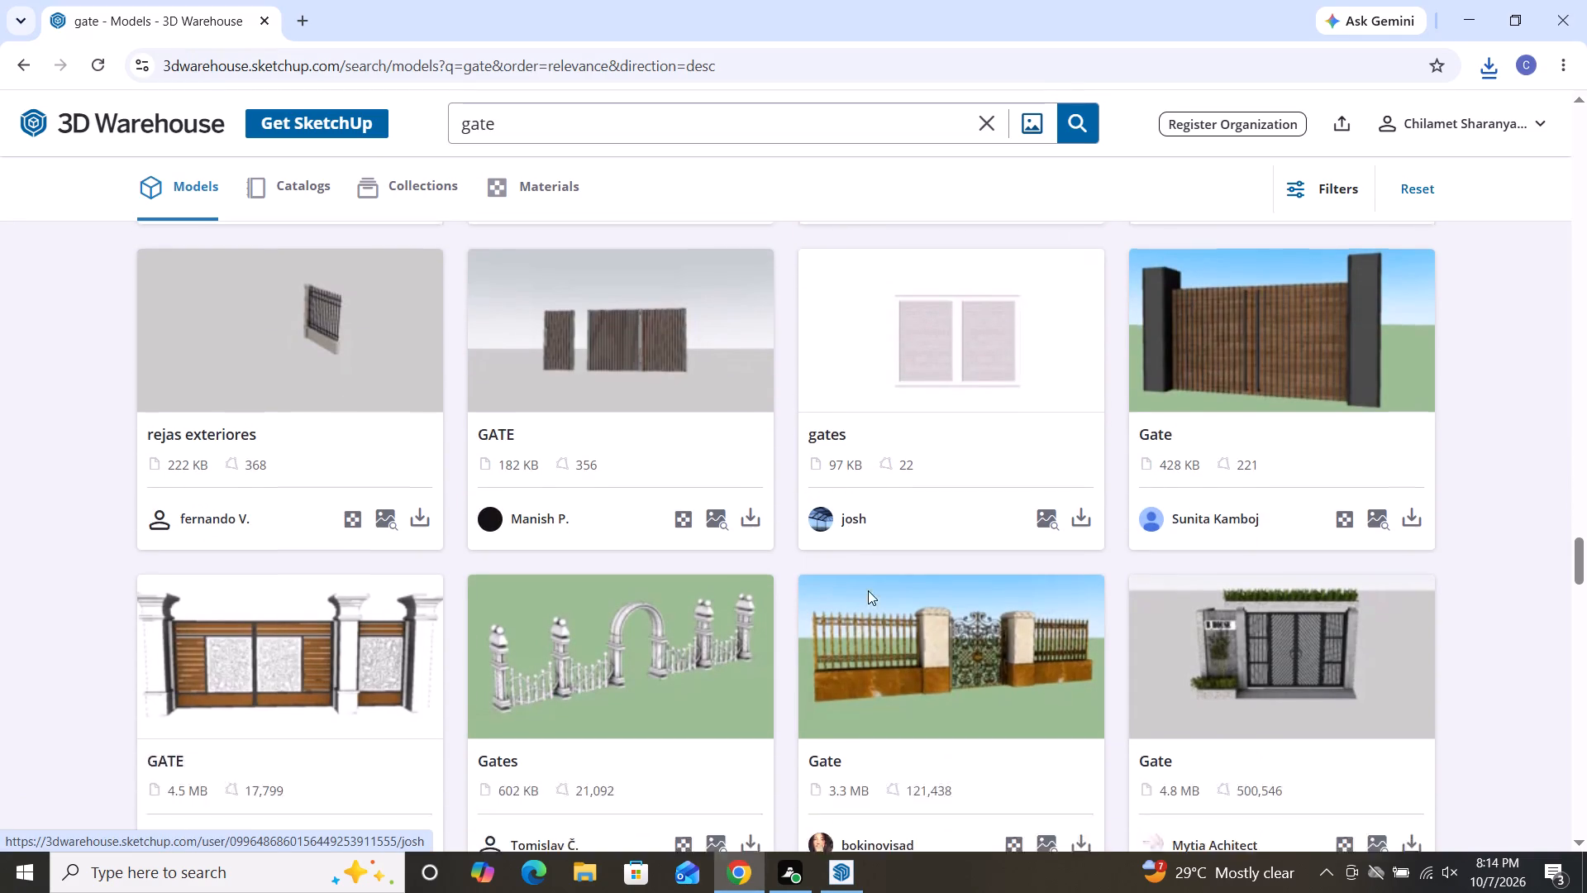
pyautogui.scroll(-3, 868, 590)
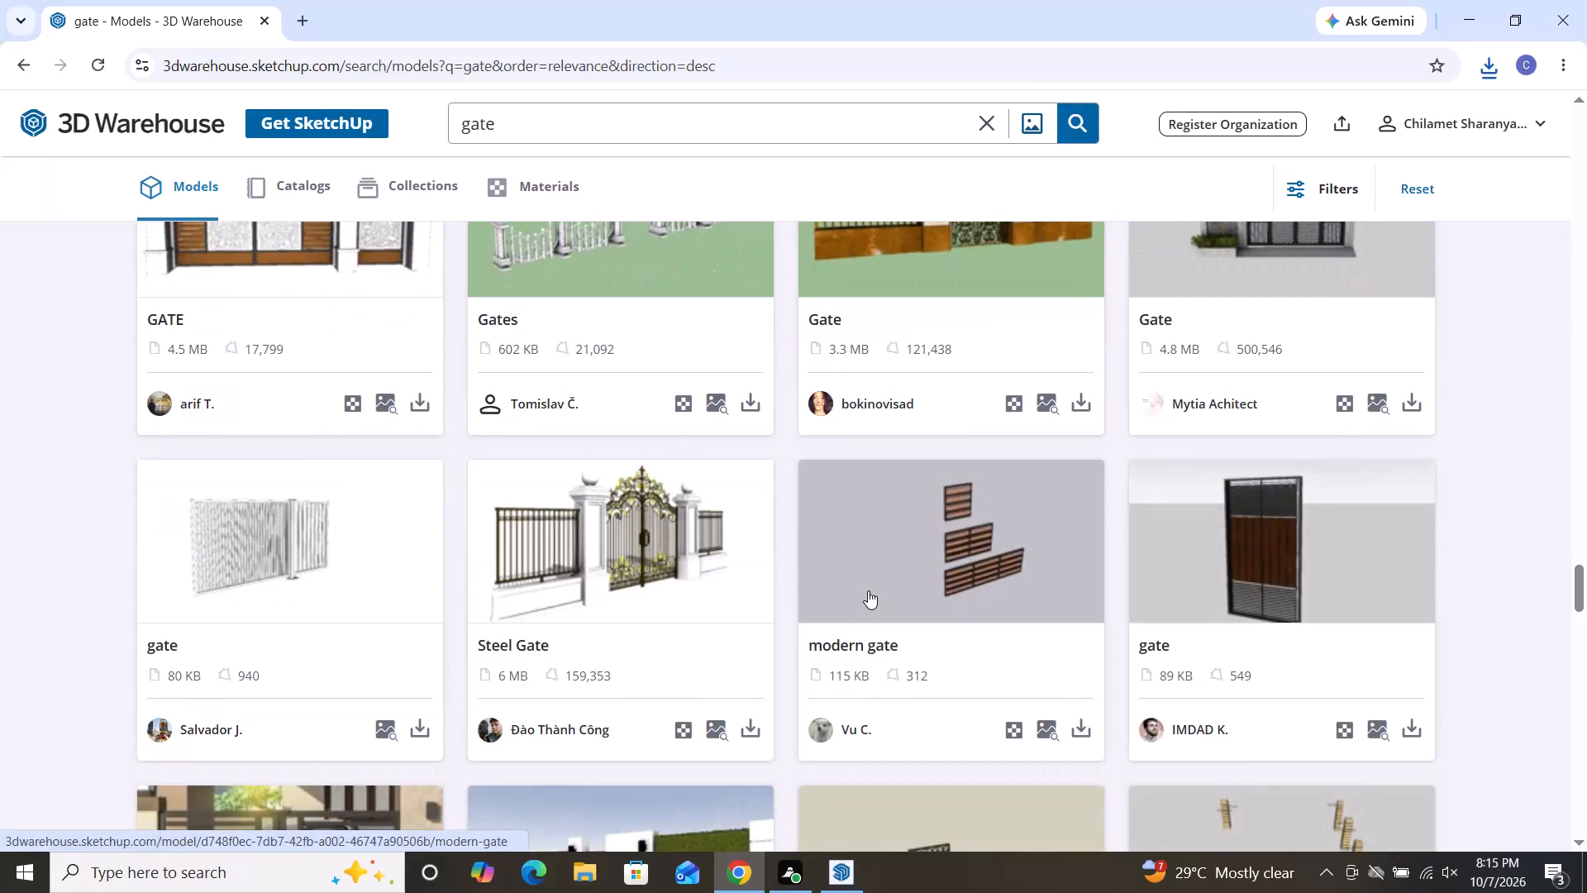
pyautogui.scroll(-4, 868, 590)
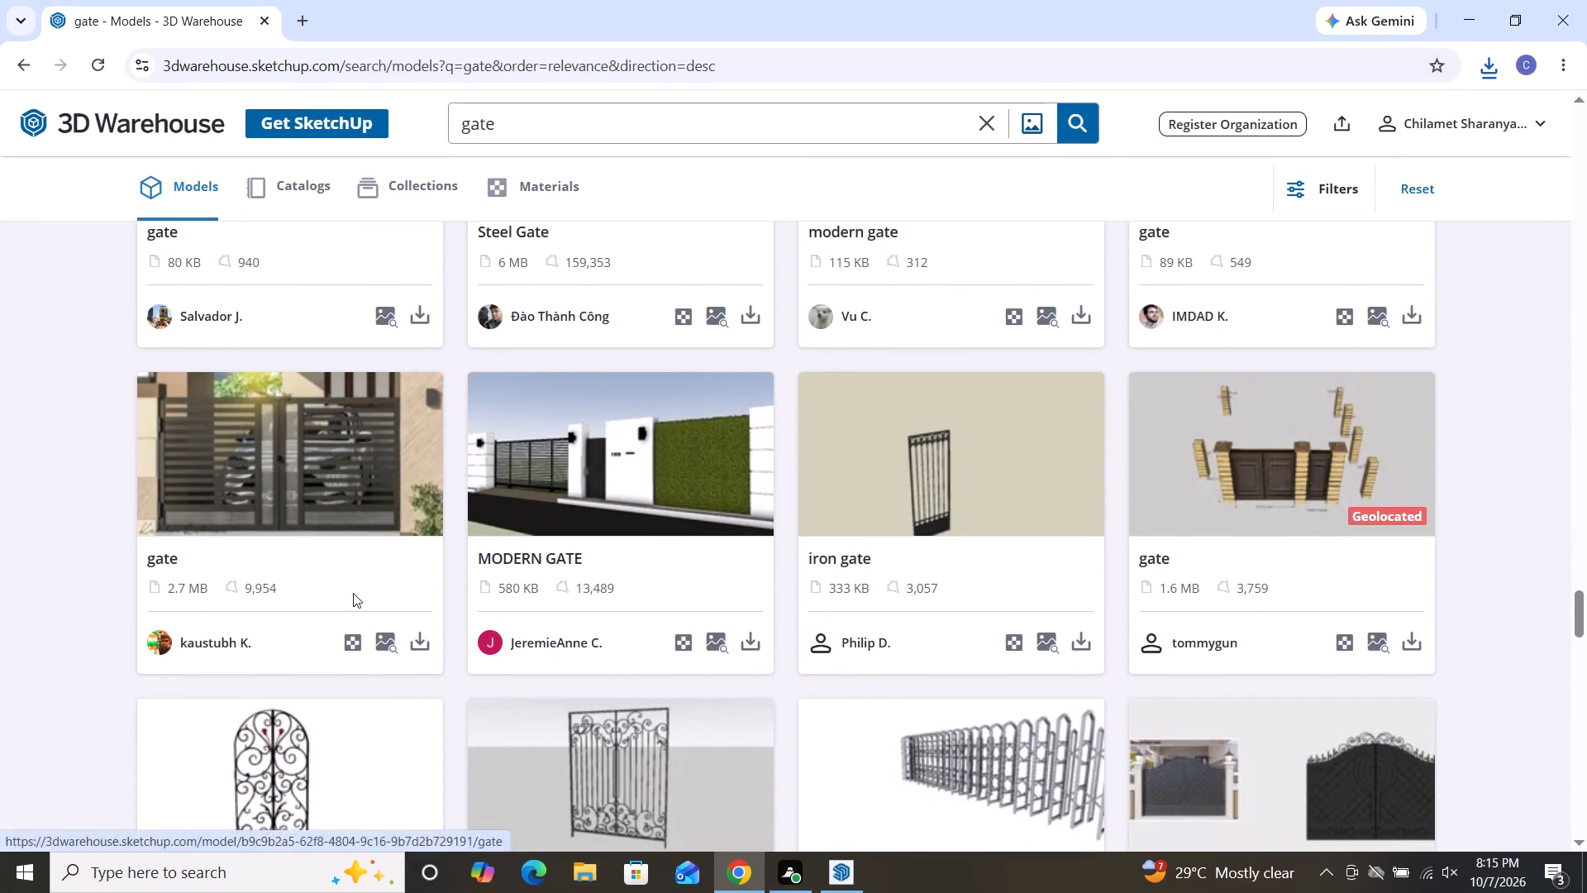
pyautogui.click(417, 643)
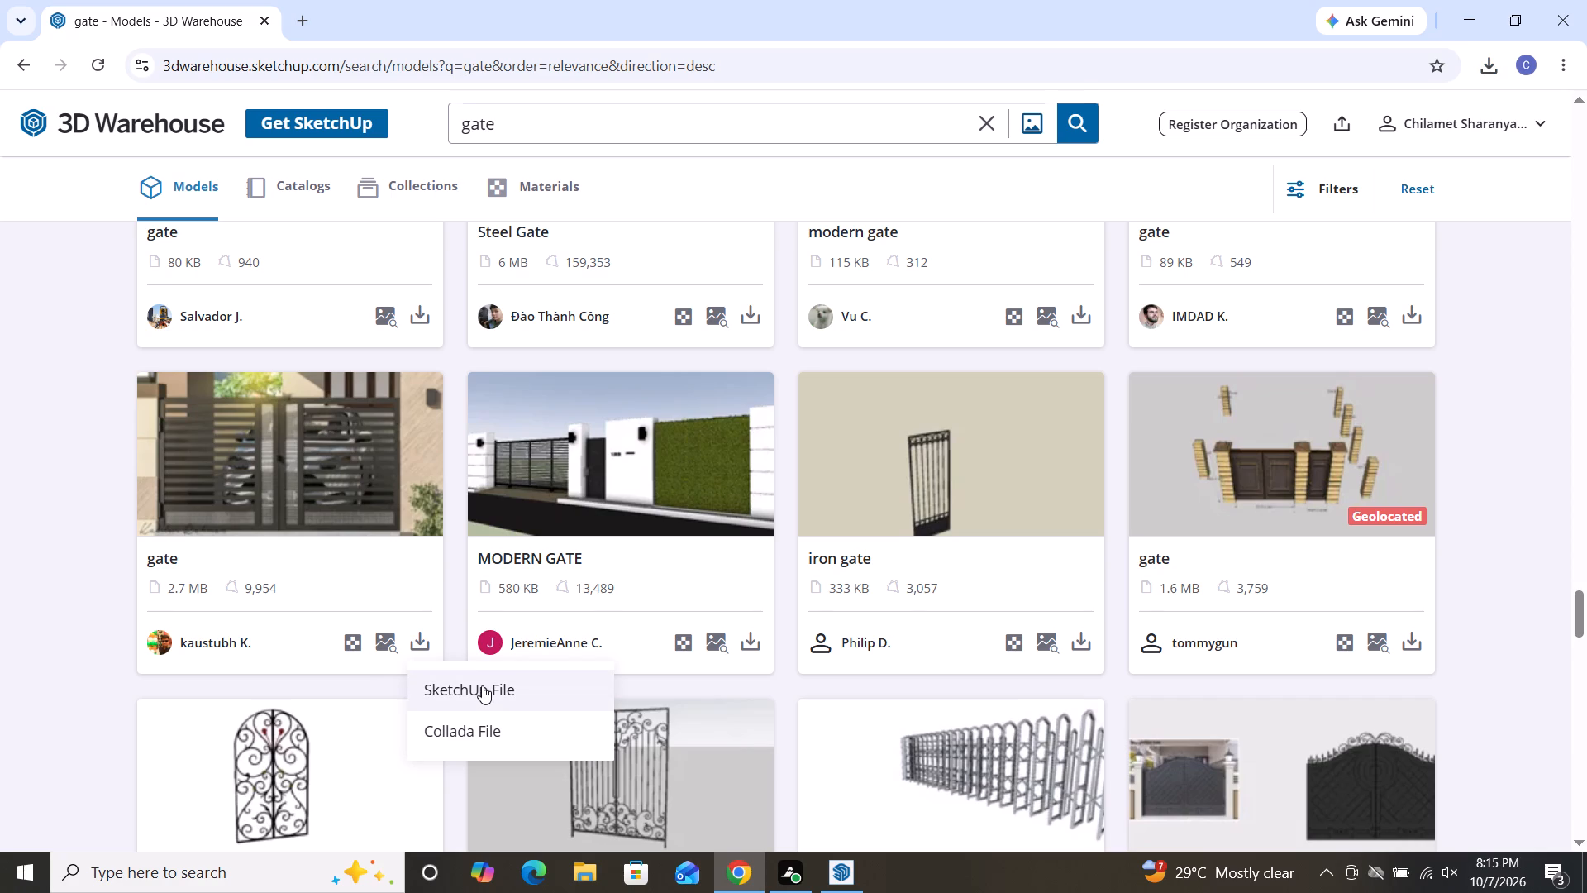
pyautogui.click(431, 646)
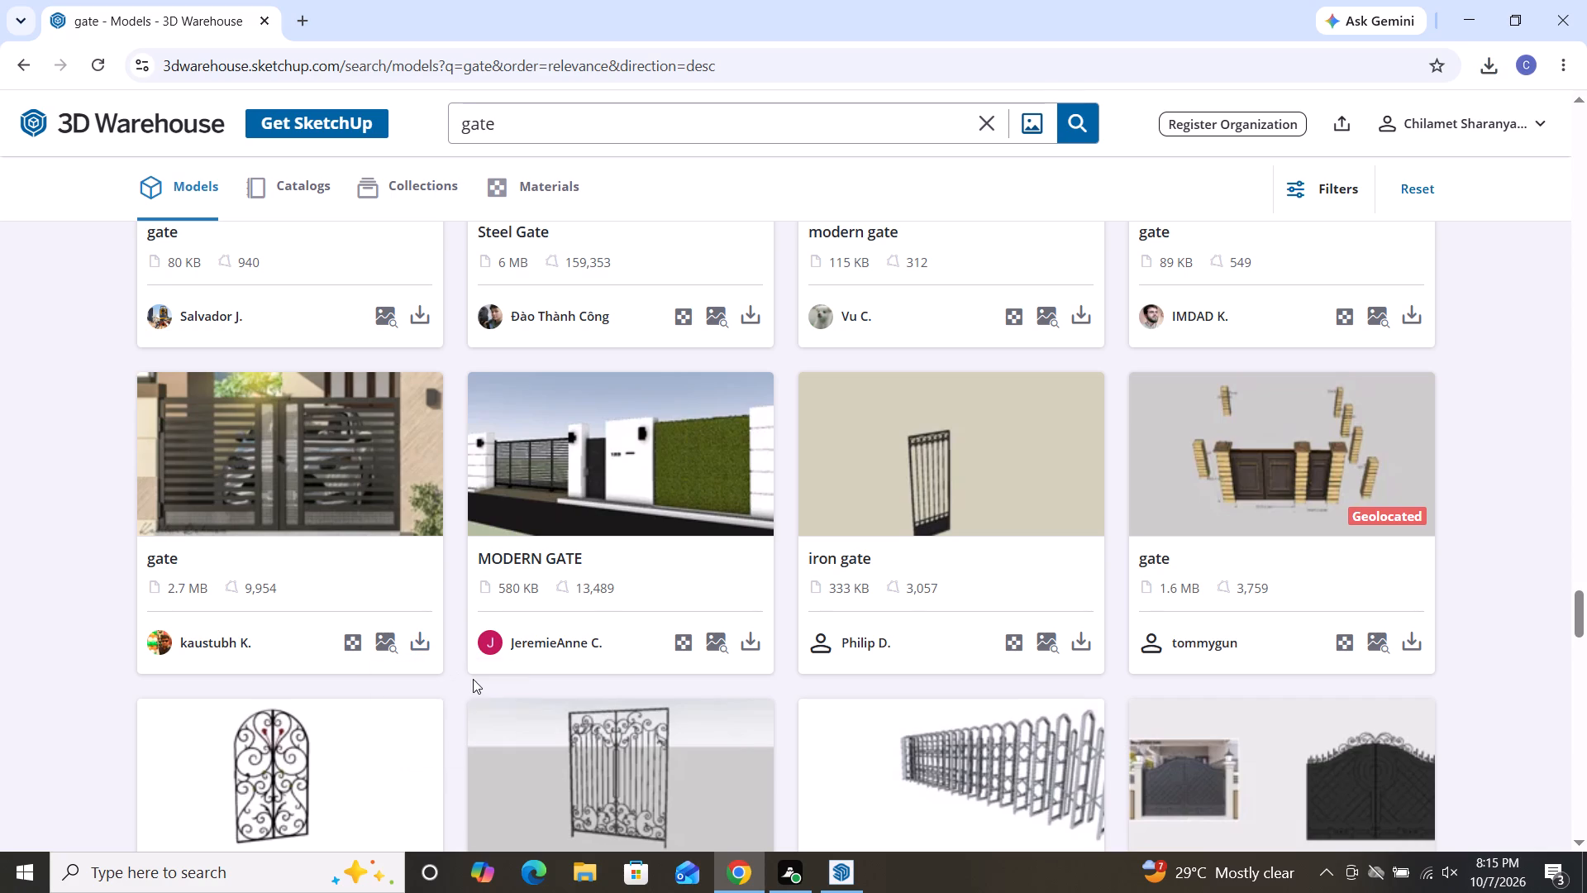
pyautogui.click(426, 646)
pyautogui.click(492, 687)
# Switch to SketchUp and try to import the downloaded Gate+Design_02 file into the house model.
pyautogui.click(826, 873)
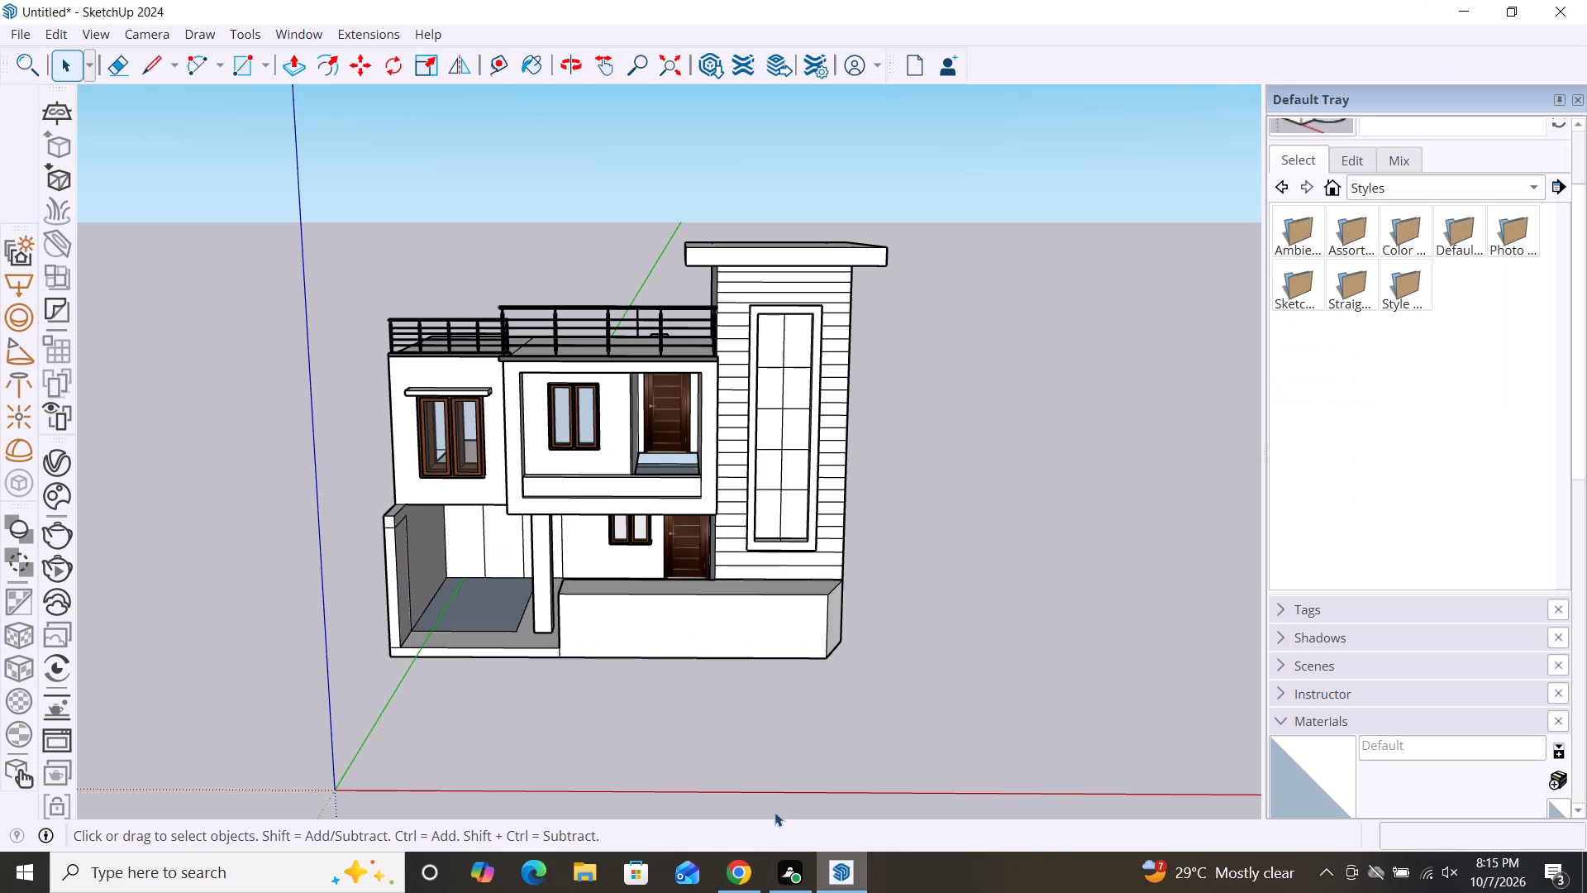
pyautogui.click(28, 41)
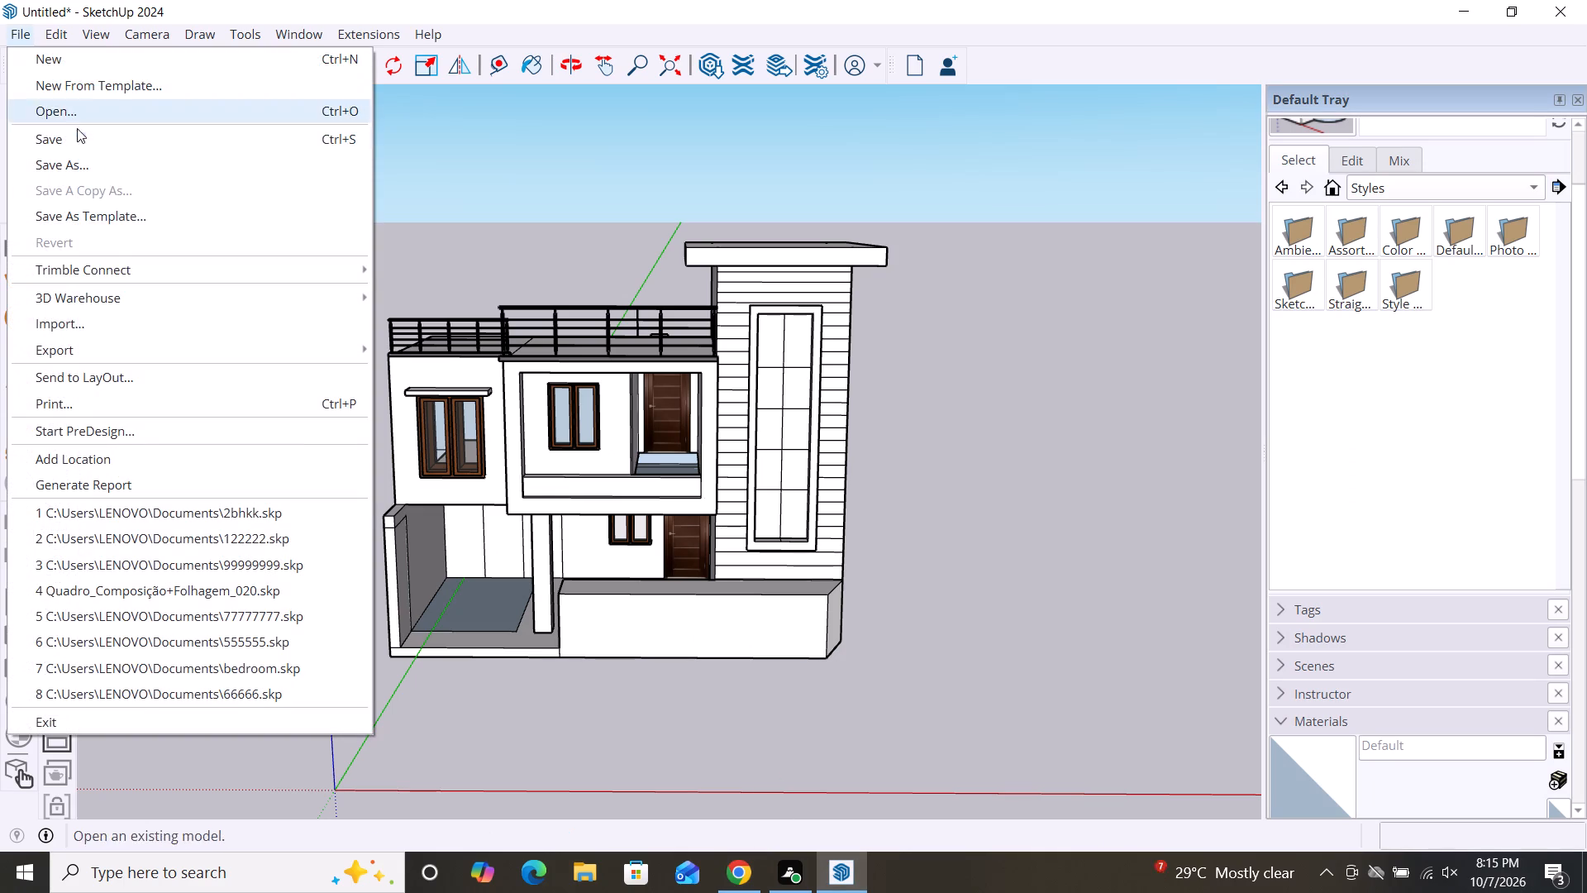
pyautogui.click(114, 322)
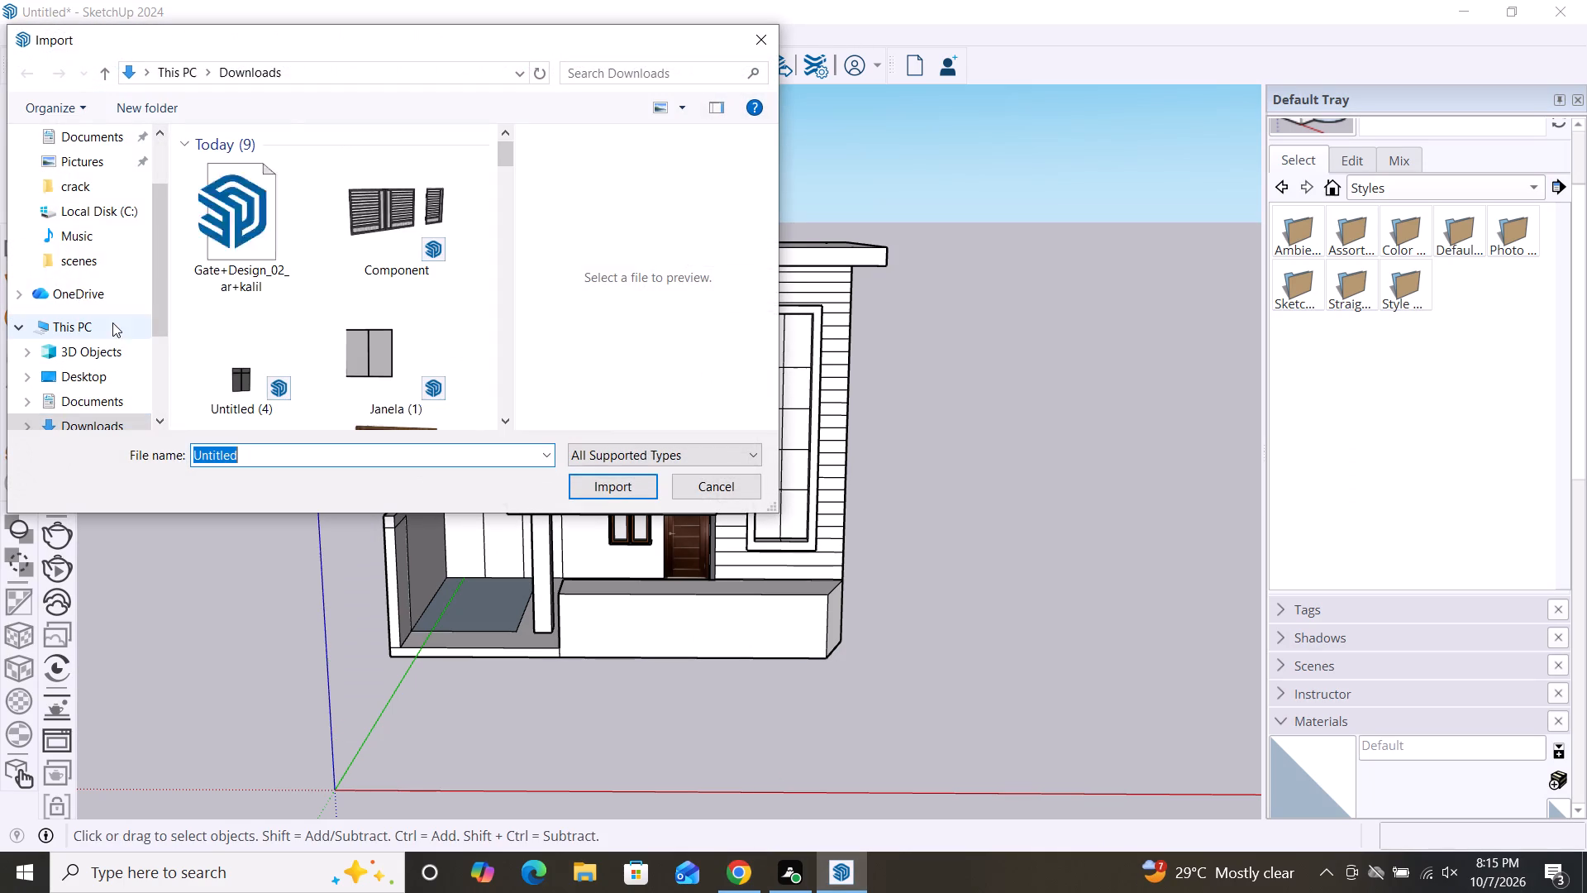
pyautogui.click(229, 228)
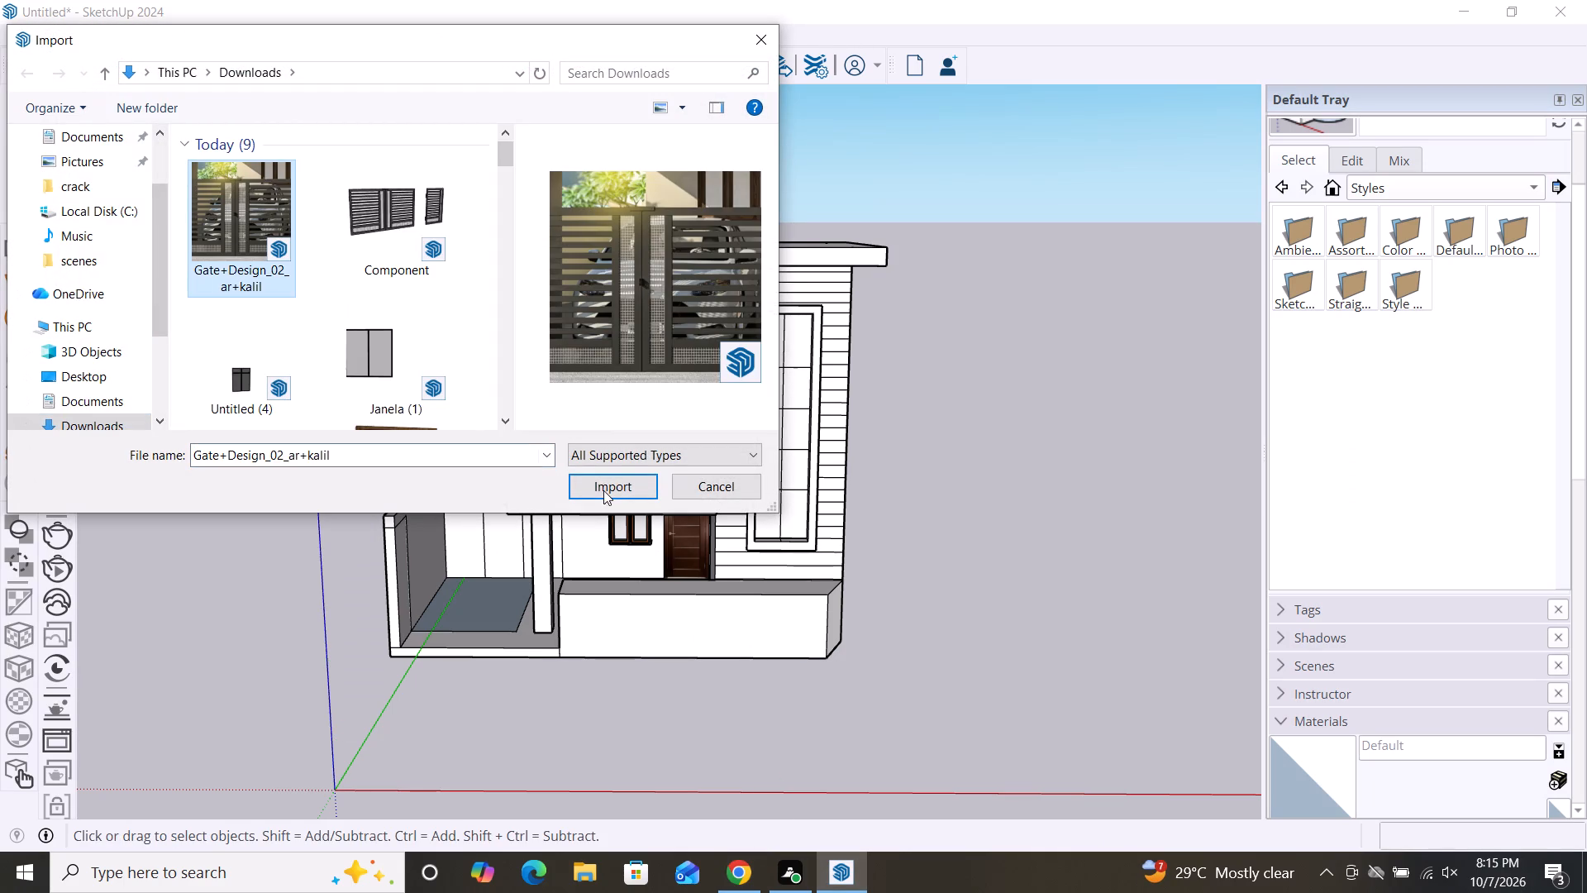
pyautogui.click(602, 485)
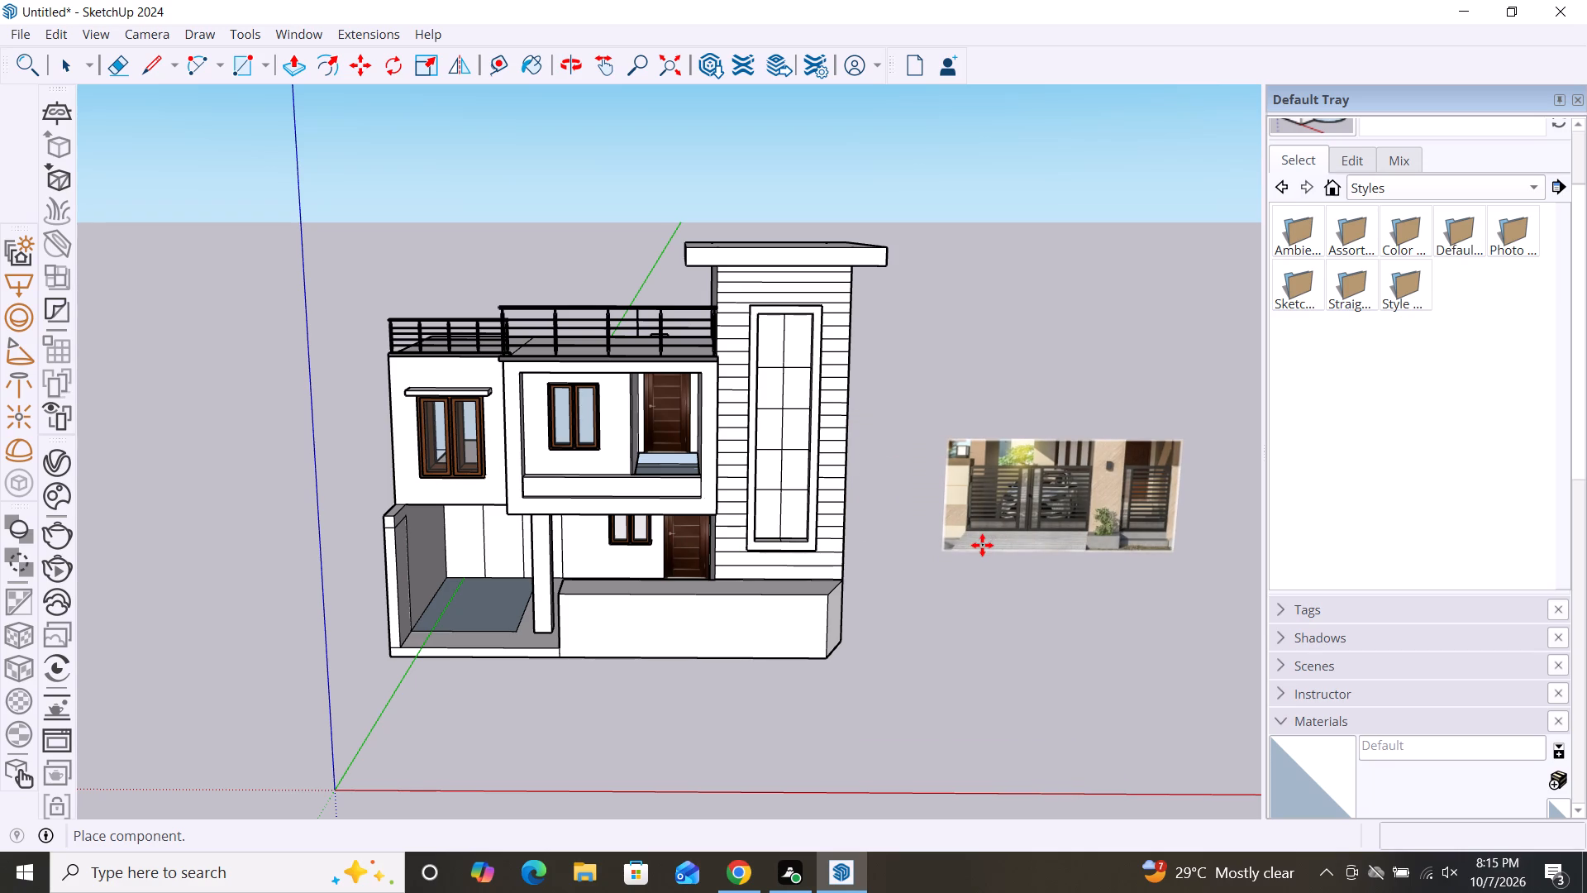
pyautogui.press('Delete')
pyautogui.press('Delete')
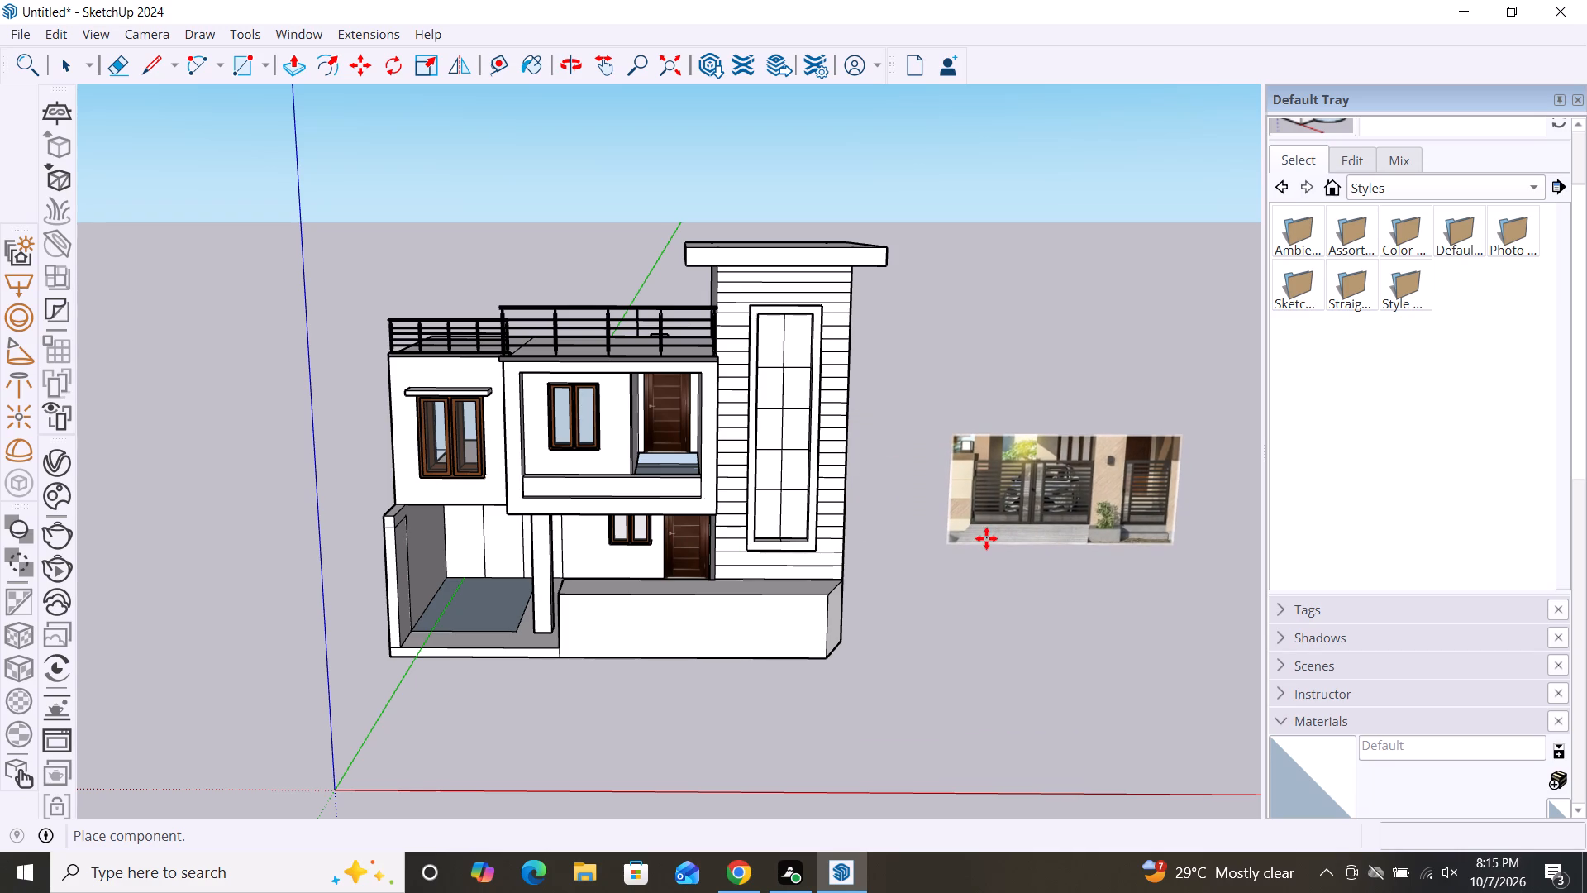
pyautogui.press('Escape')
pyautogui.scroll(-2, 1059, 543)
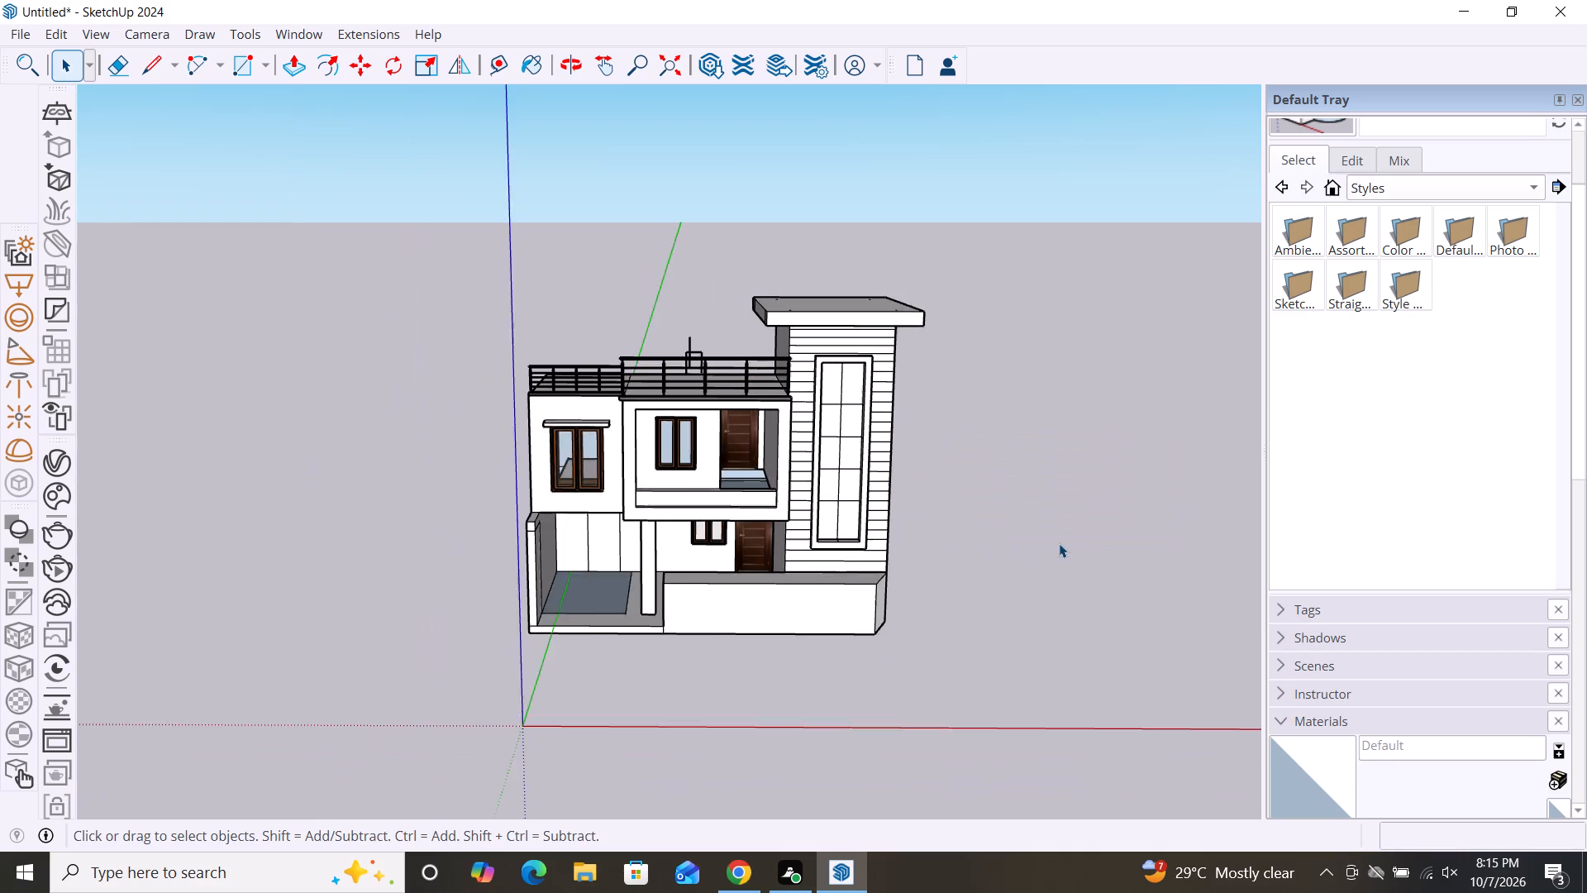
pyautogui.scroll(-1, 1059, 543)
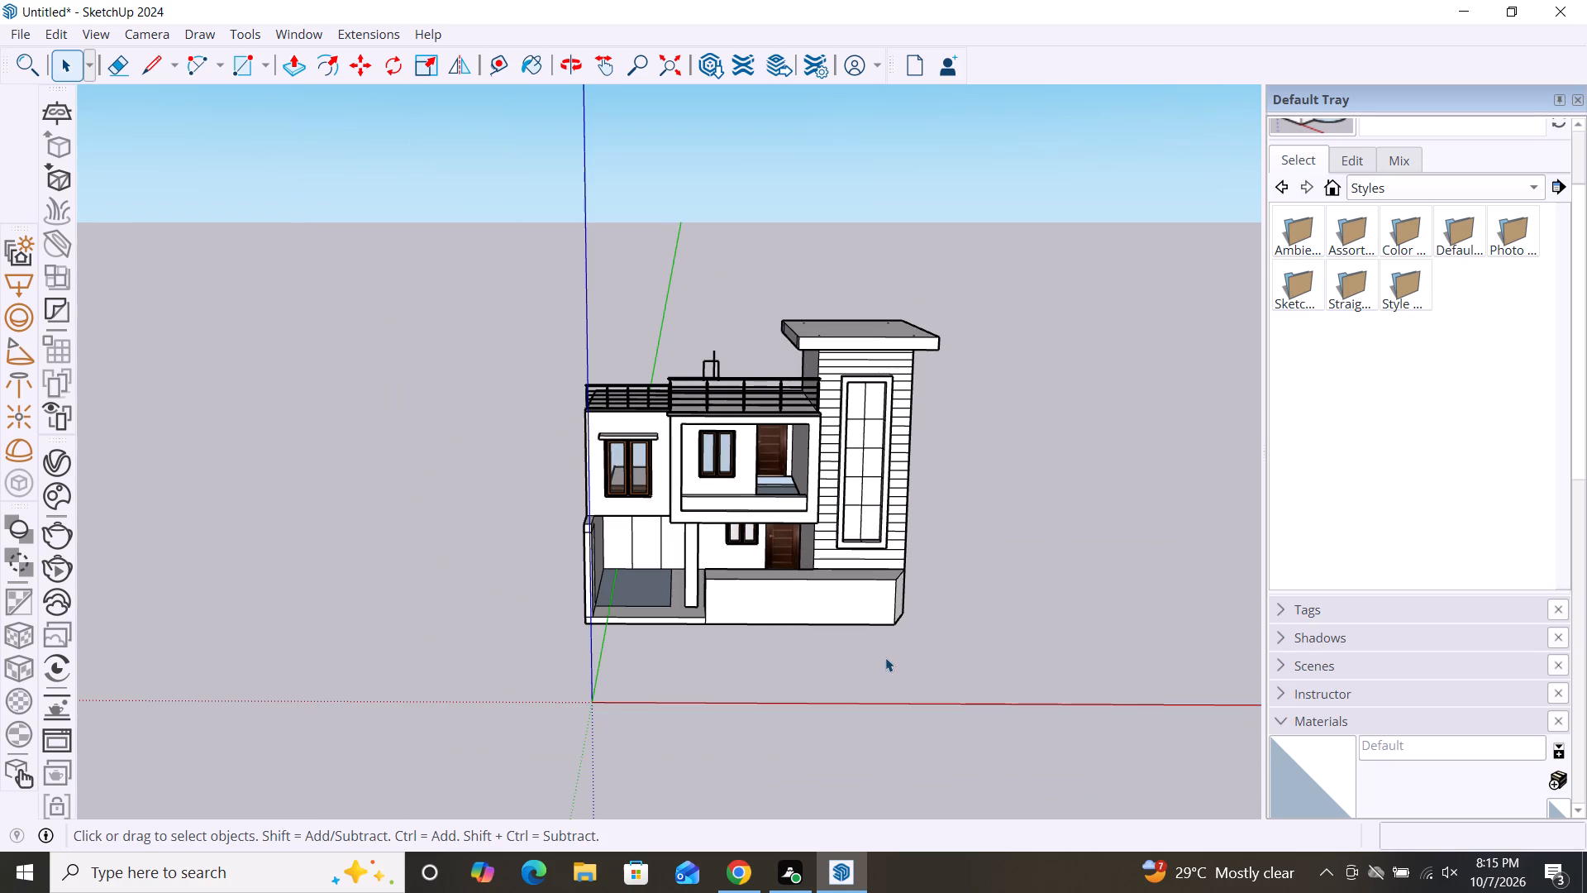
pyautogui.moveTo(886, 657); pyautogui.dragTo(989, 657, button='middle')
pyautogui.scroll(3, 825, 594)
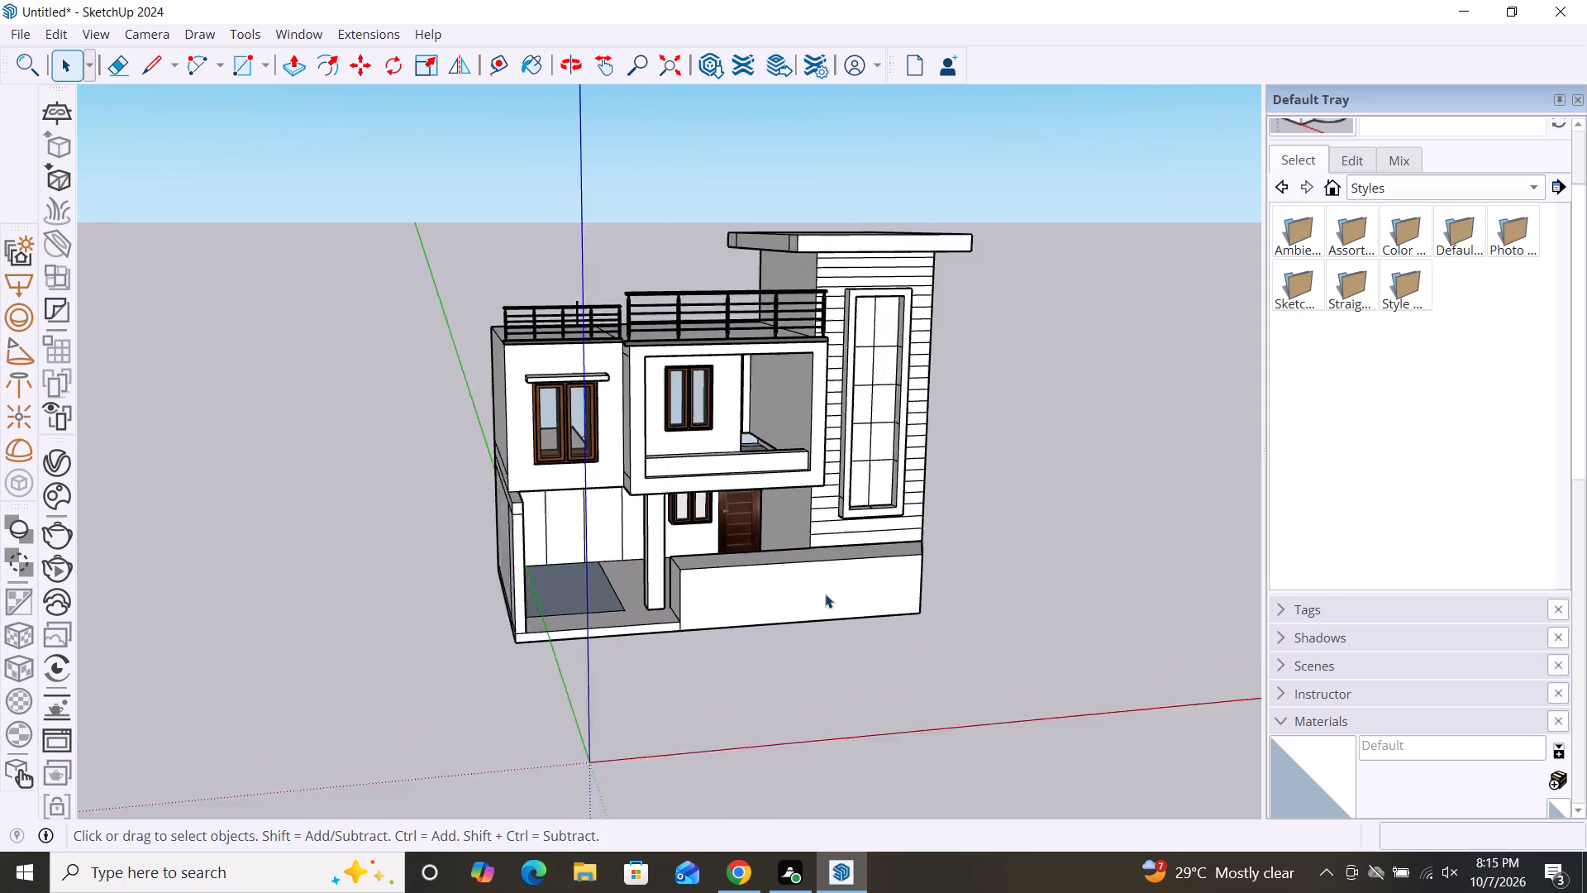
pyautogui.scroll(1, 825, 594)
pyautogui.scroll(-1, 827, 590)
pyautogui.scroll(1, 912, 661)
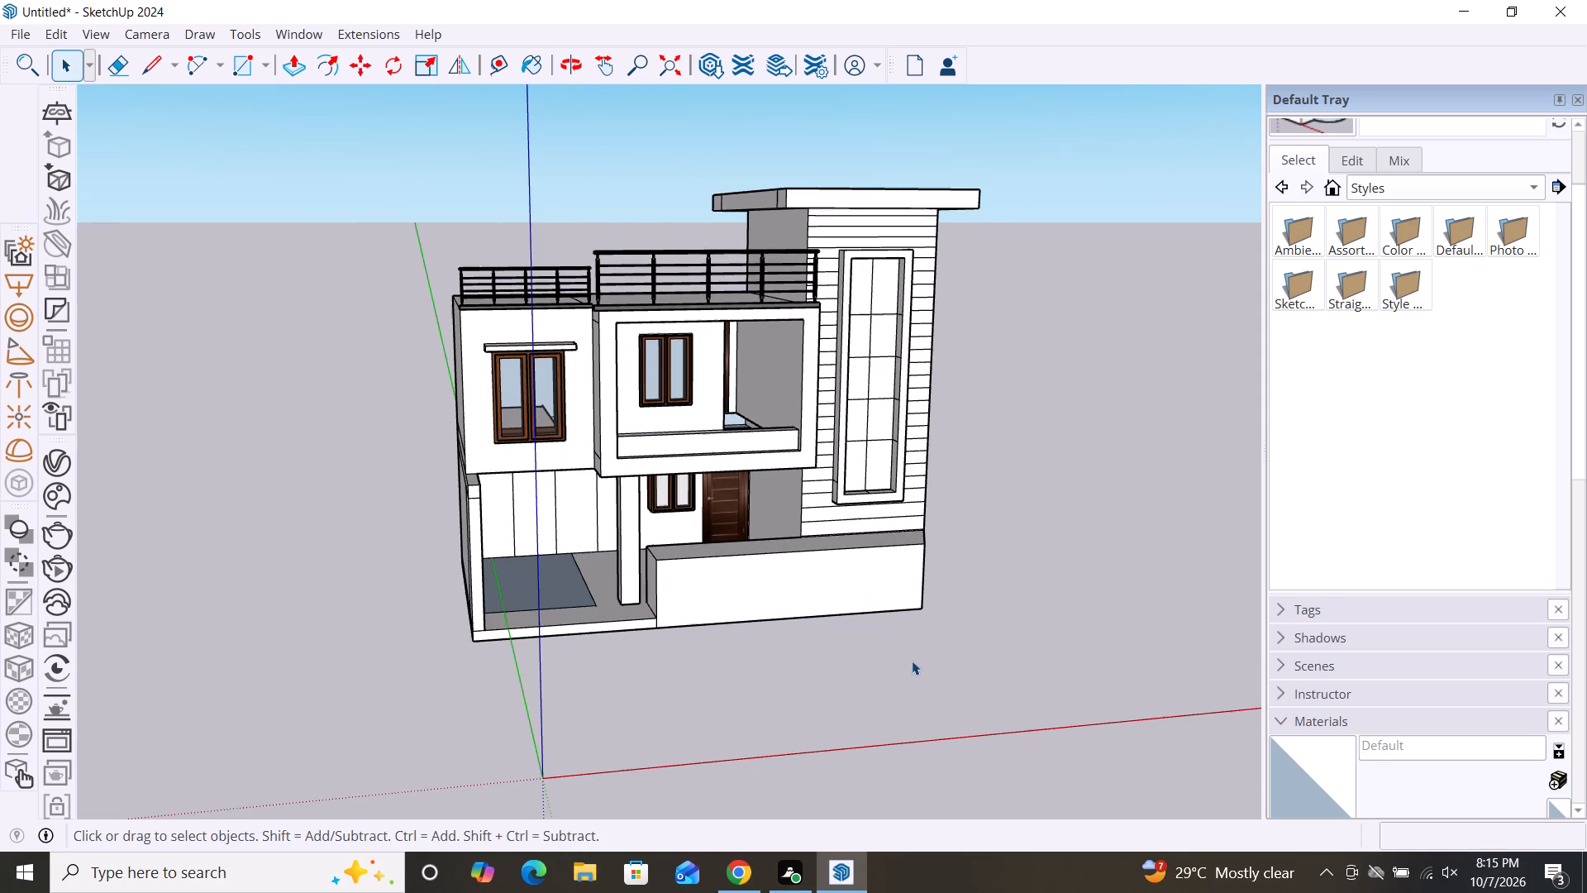
# Switch to 3D Warehouse in Chrome and browse further down the gate search results for a suitable entrance gate.
pyautogui.click(734, 872)
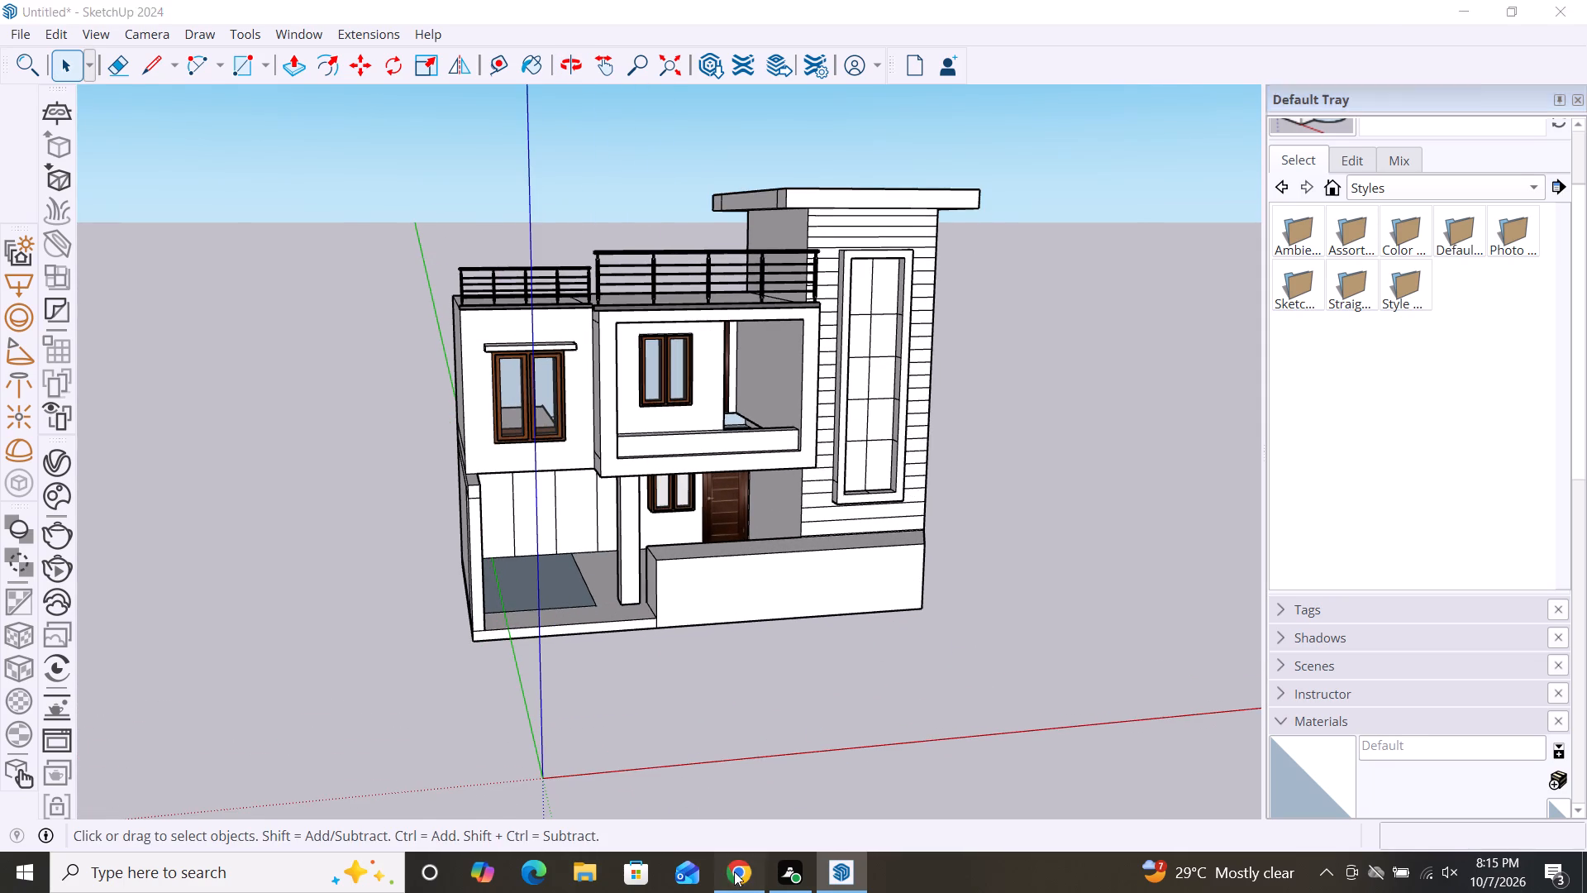
pyautogui.scroll(-6, 851, 632)
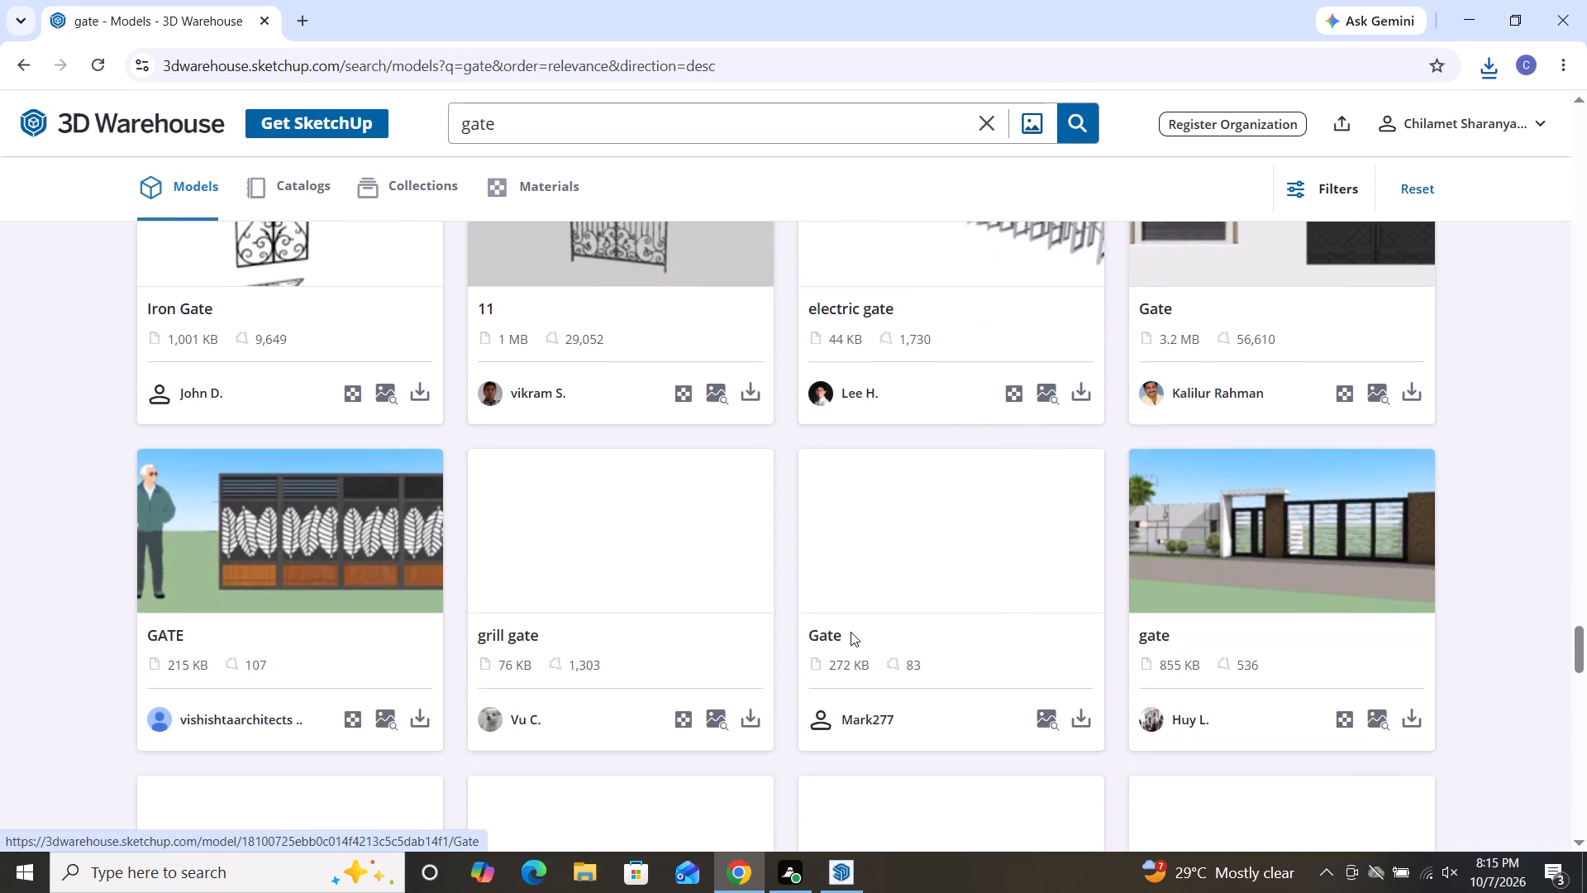
pyautogui.scroll(-2, 851, 632)
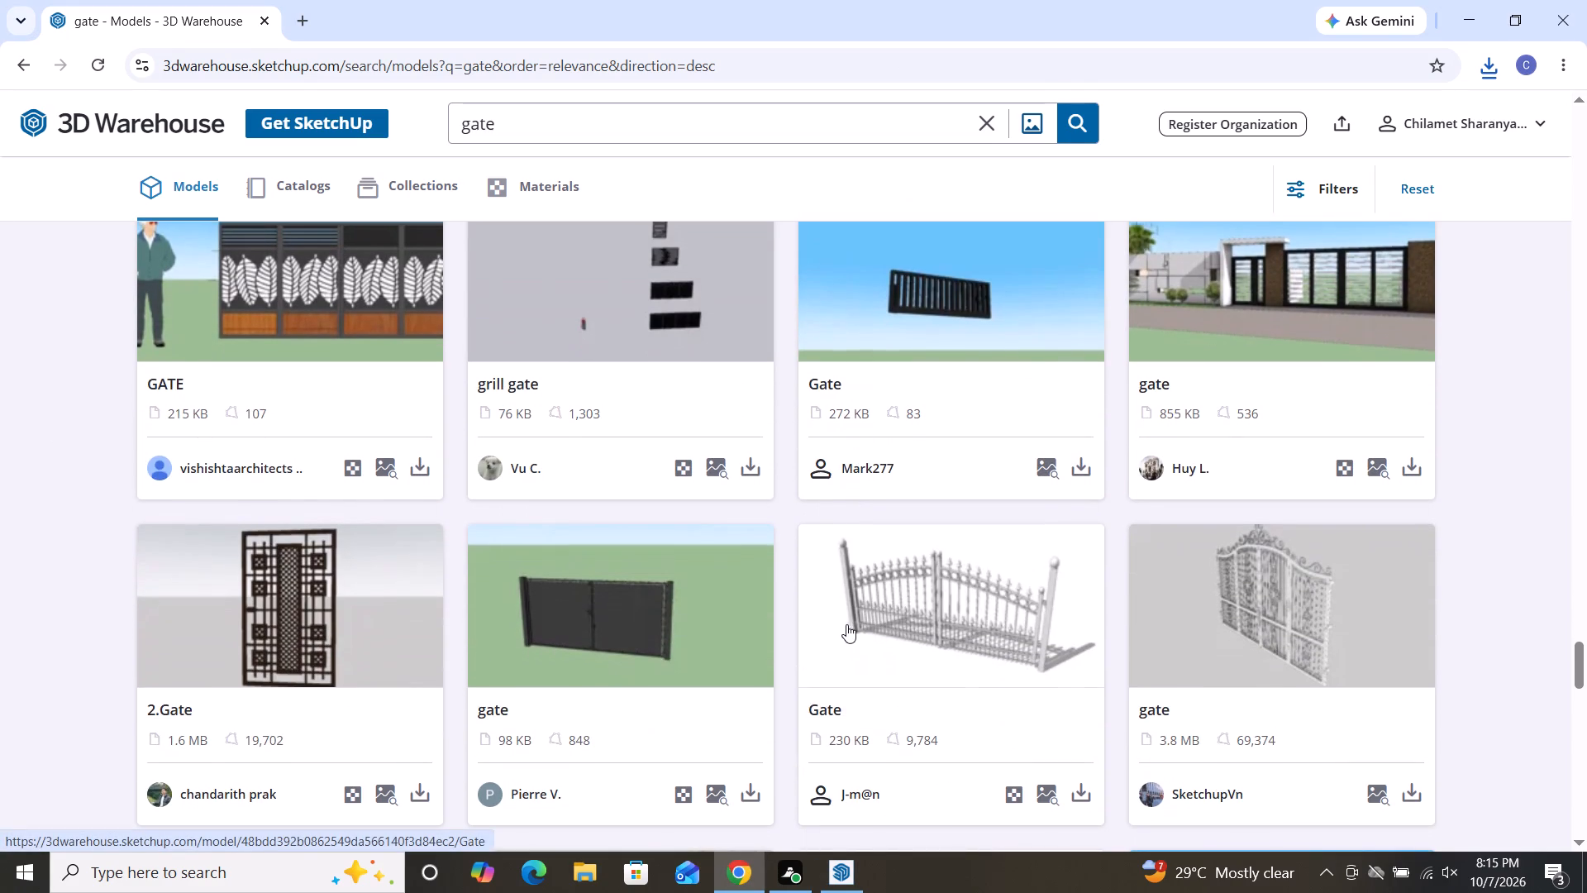
pyautogui.scroll(-3, 825, 590)
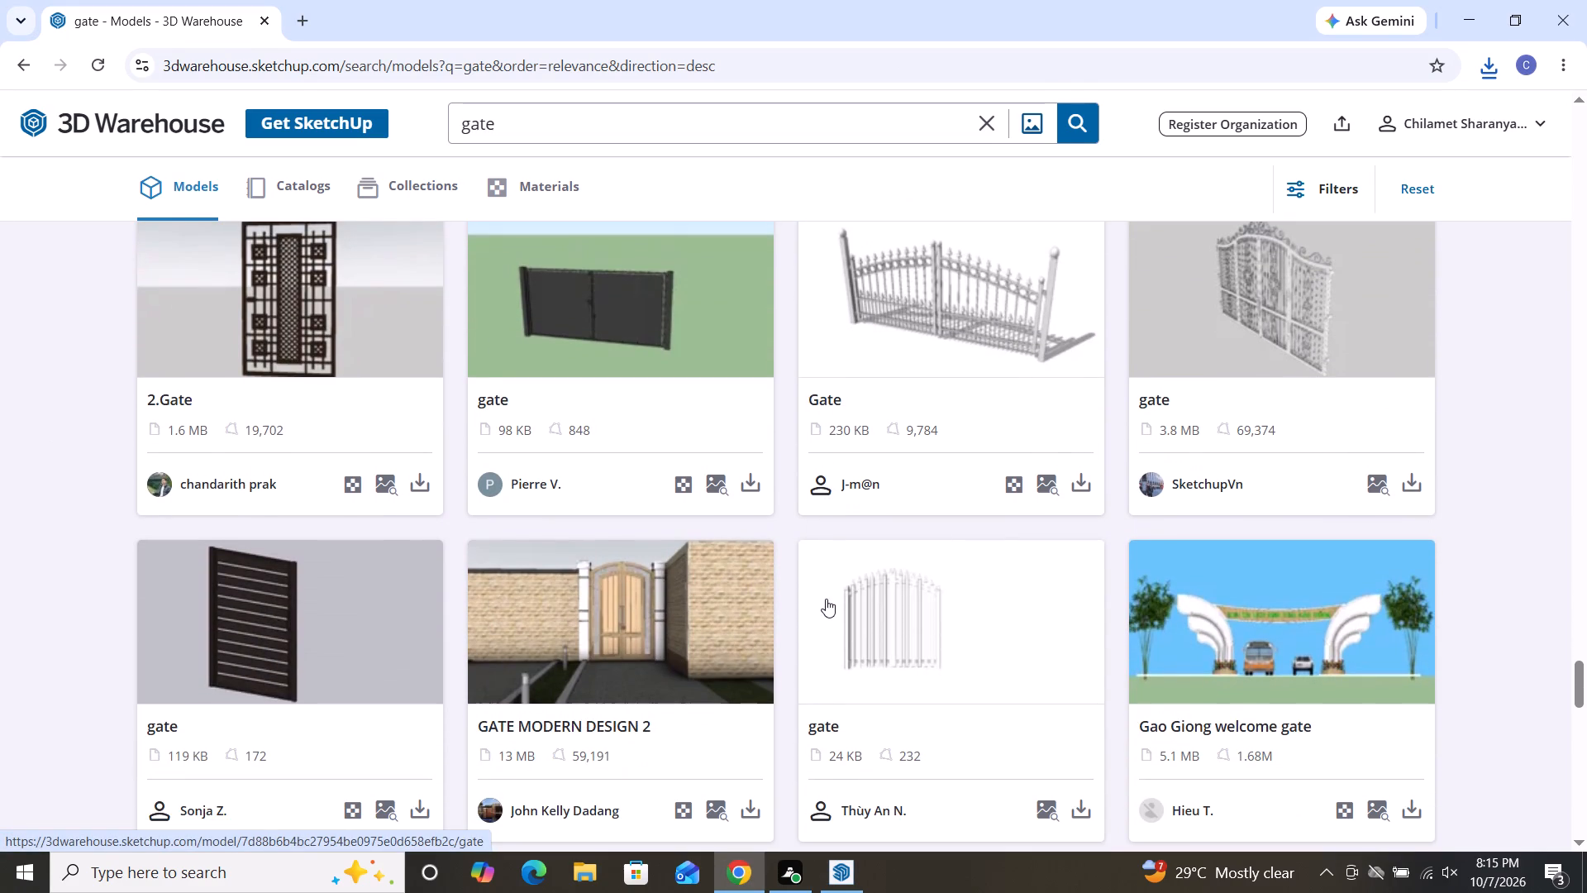
pyautogui.scroll(-4, 820, 614)
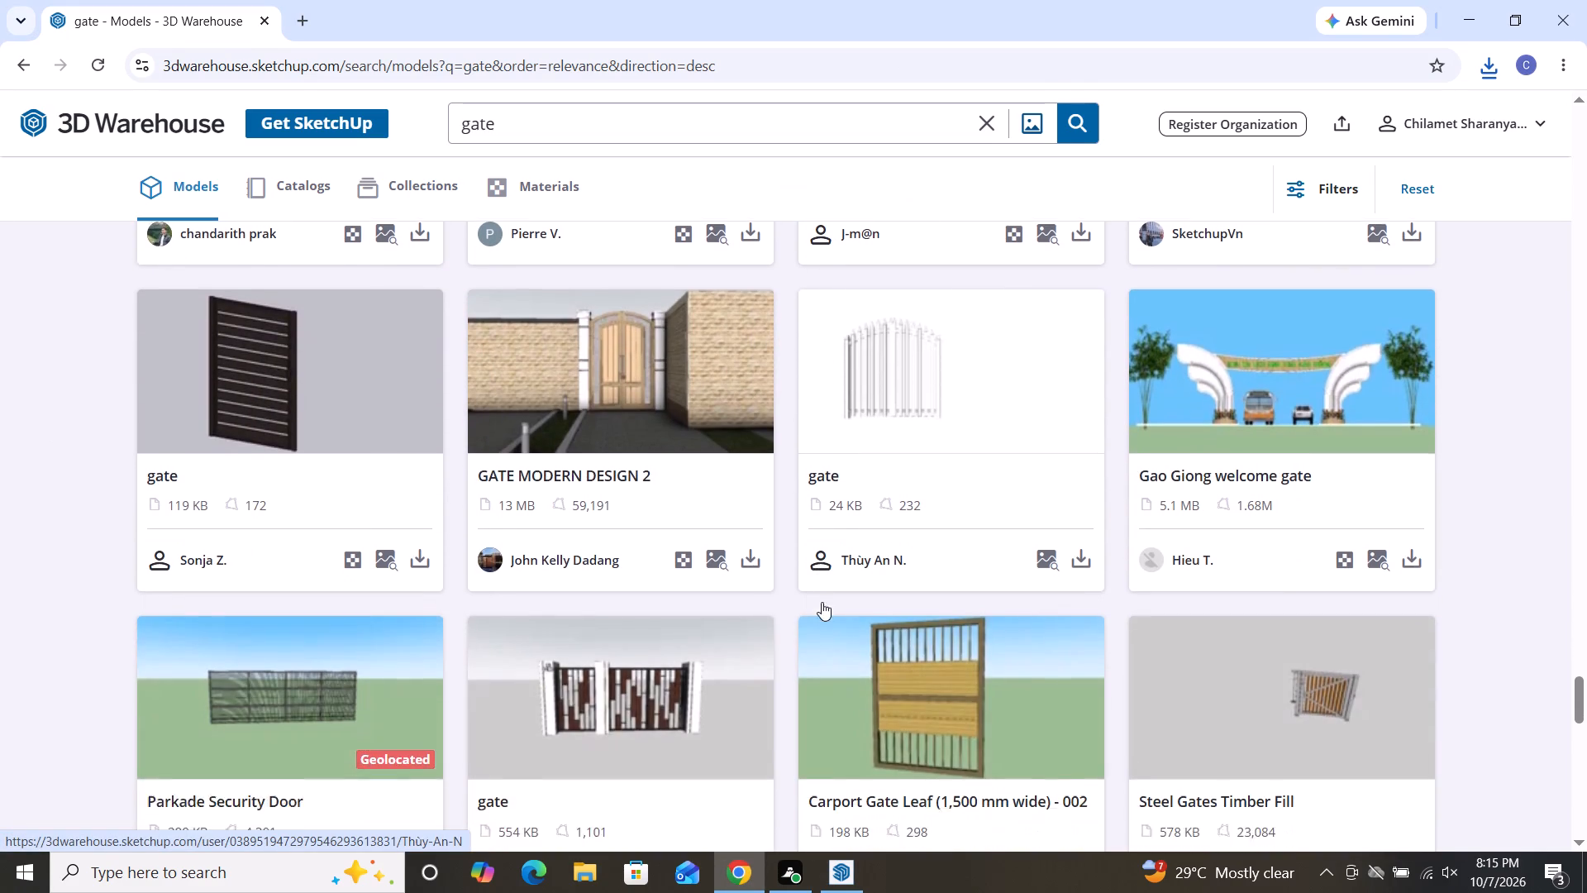
pyautogui.scroll(-5, 822, 602)
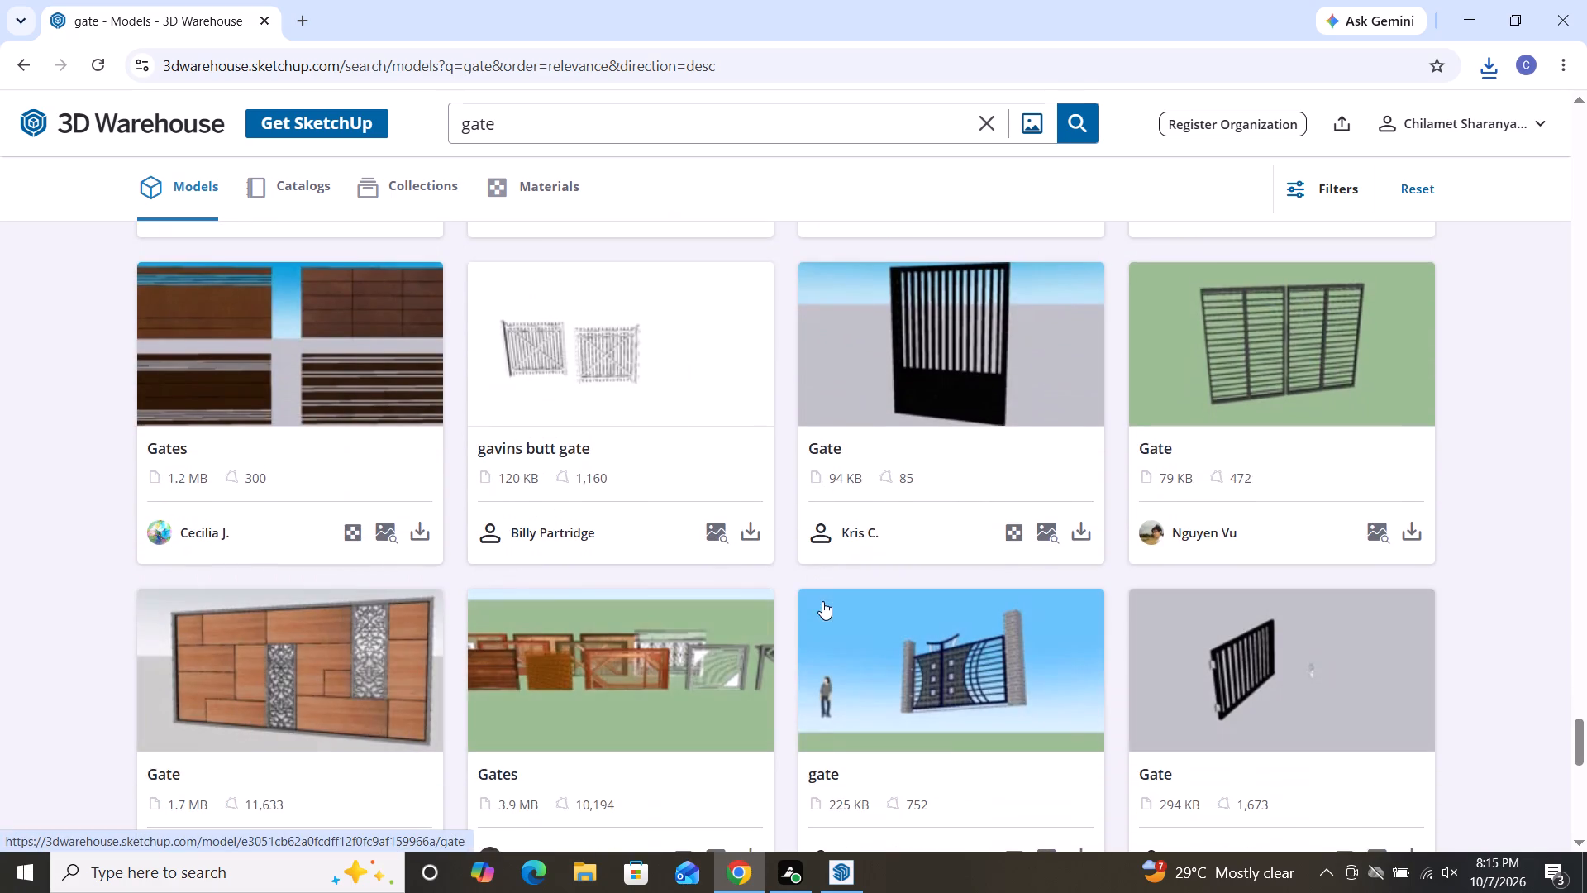
pyautogui.scroll(-7, 822, 601)
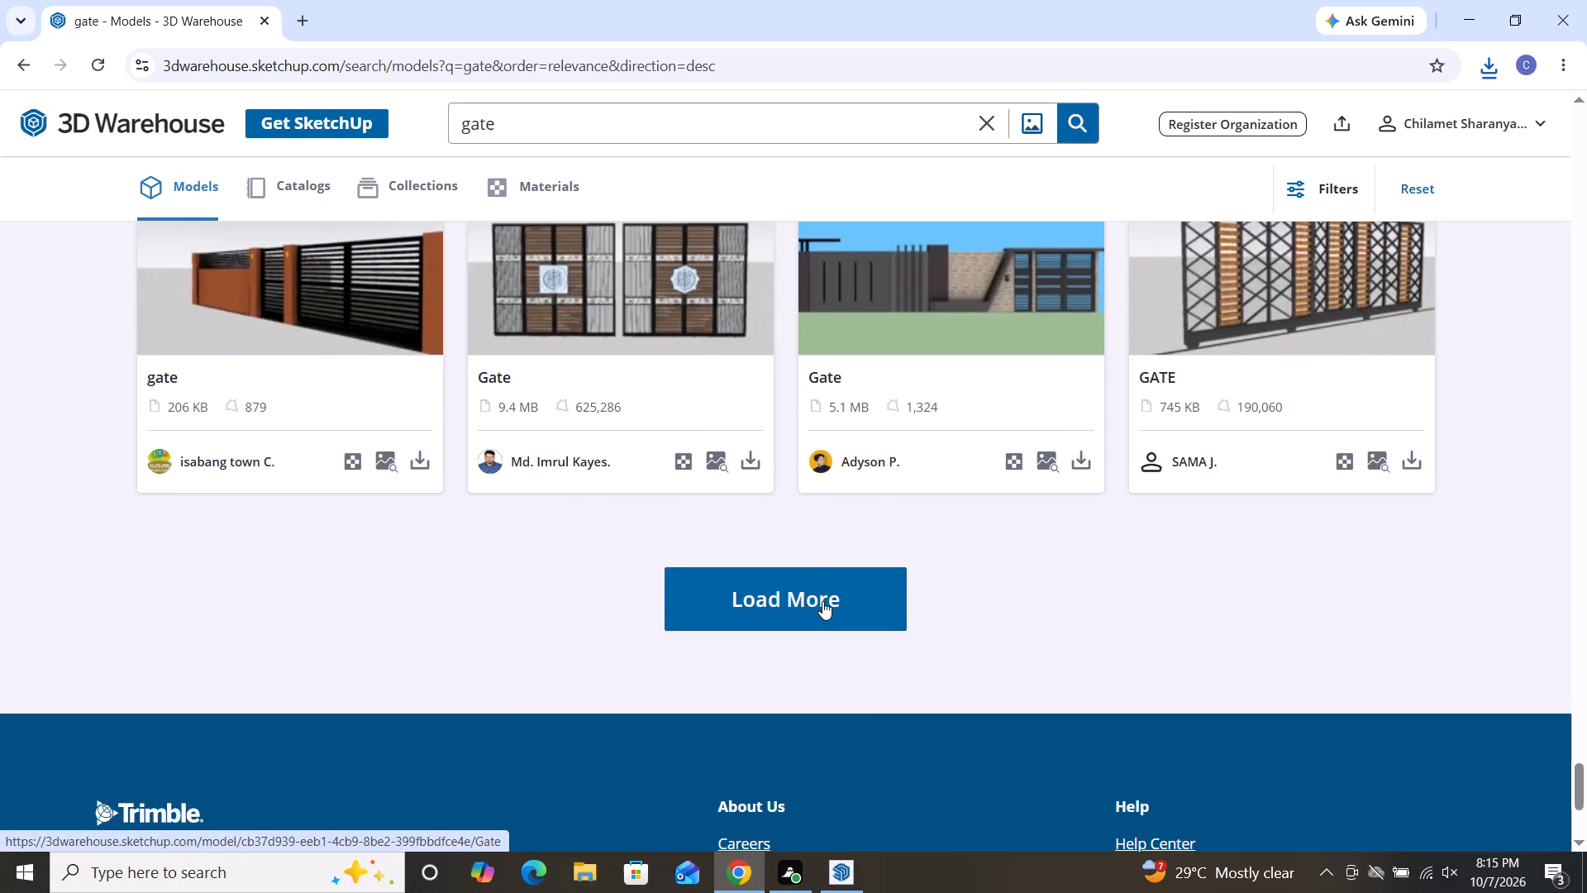
# Load more gate search results and look through the additional models for a design that suits the house entrance.
pyautogui.click(829, 599)
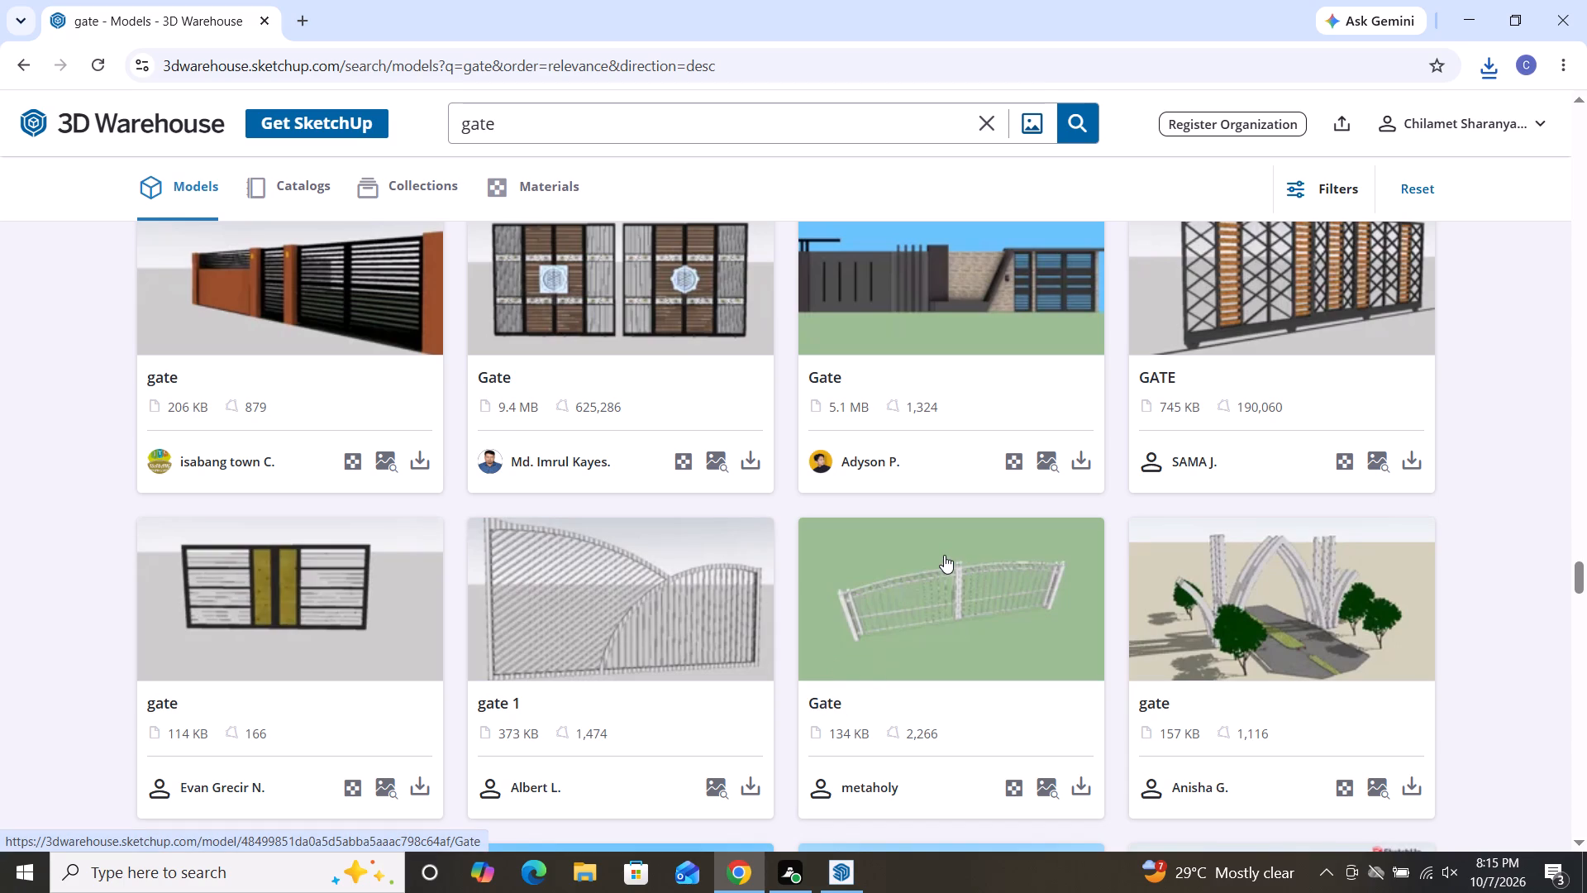
pyautogui.scroll(-4, 946, 556)
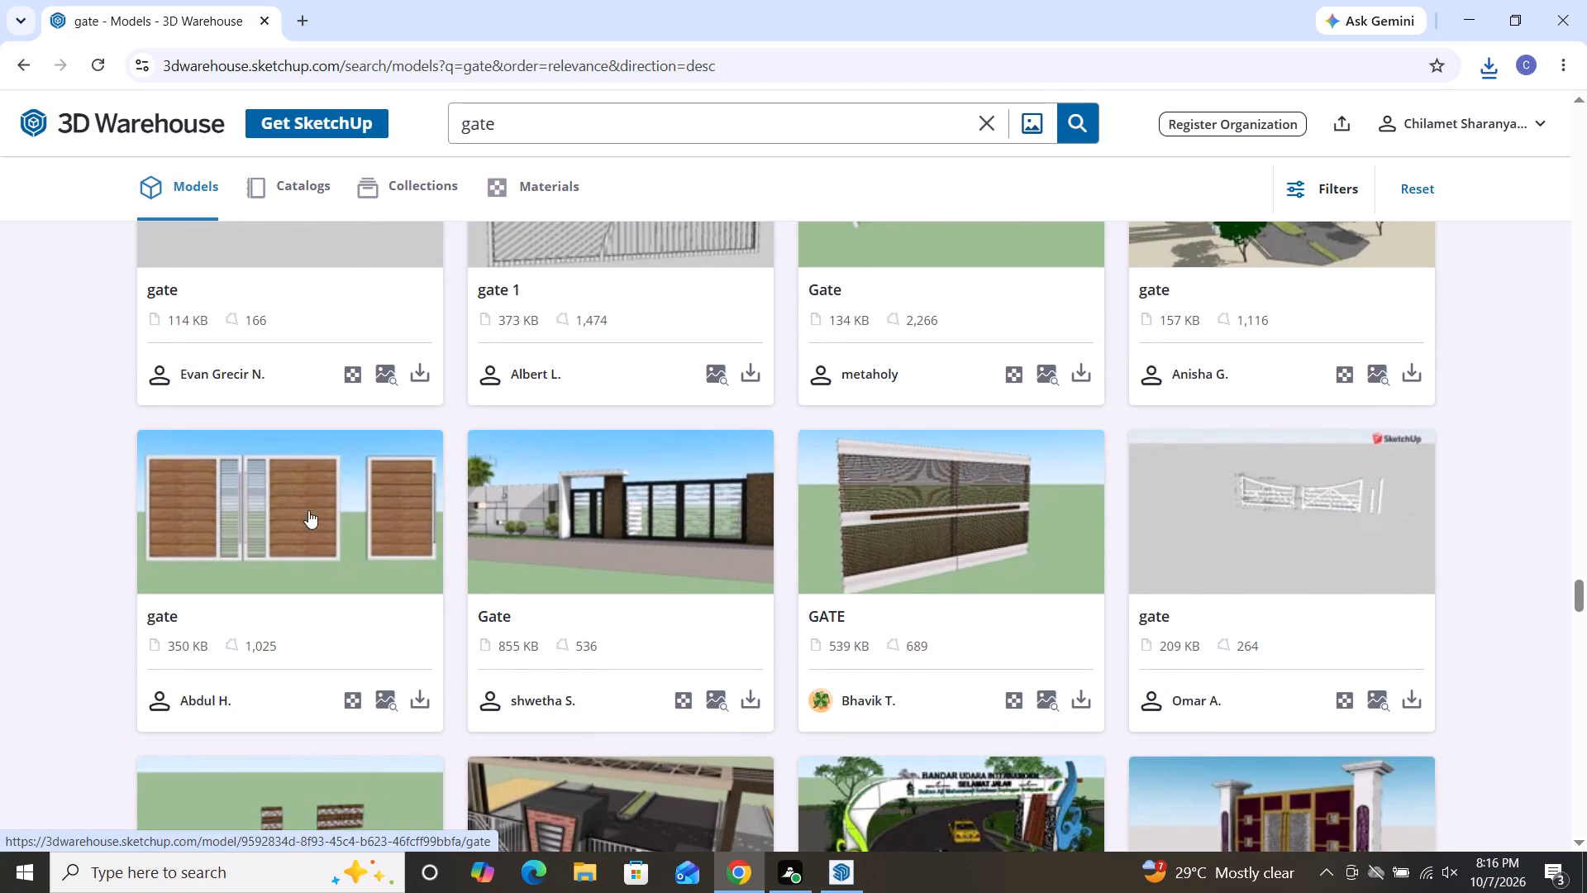
pyautogui.scroll(-2, 900, 439)
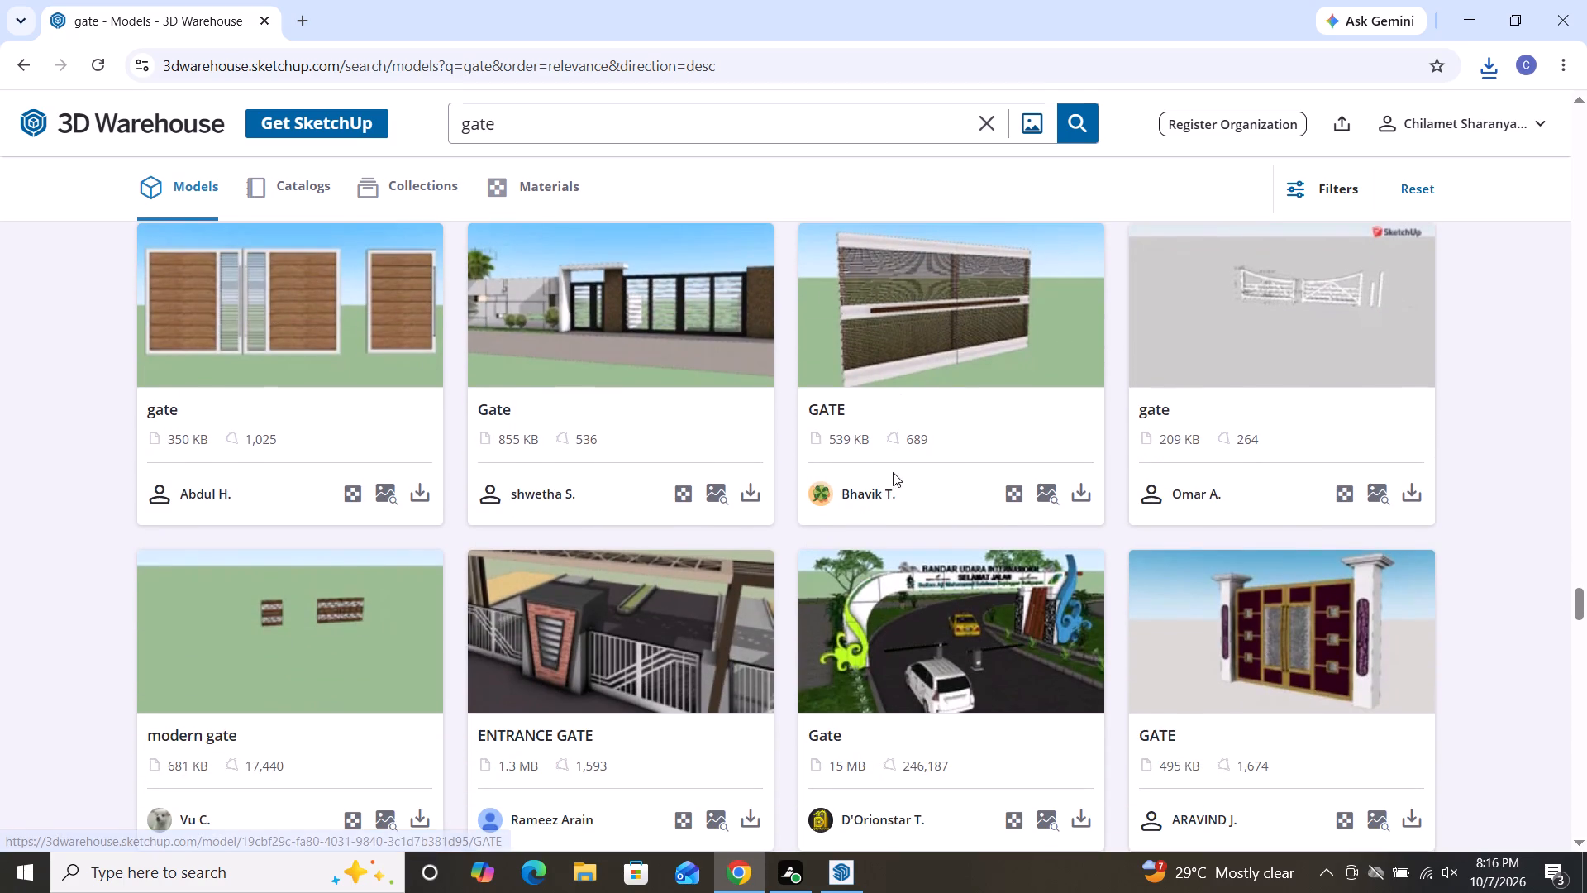
pyautogui.scroll(-4, 883, 485)
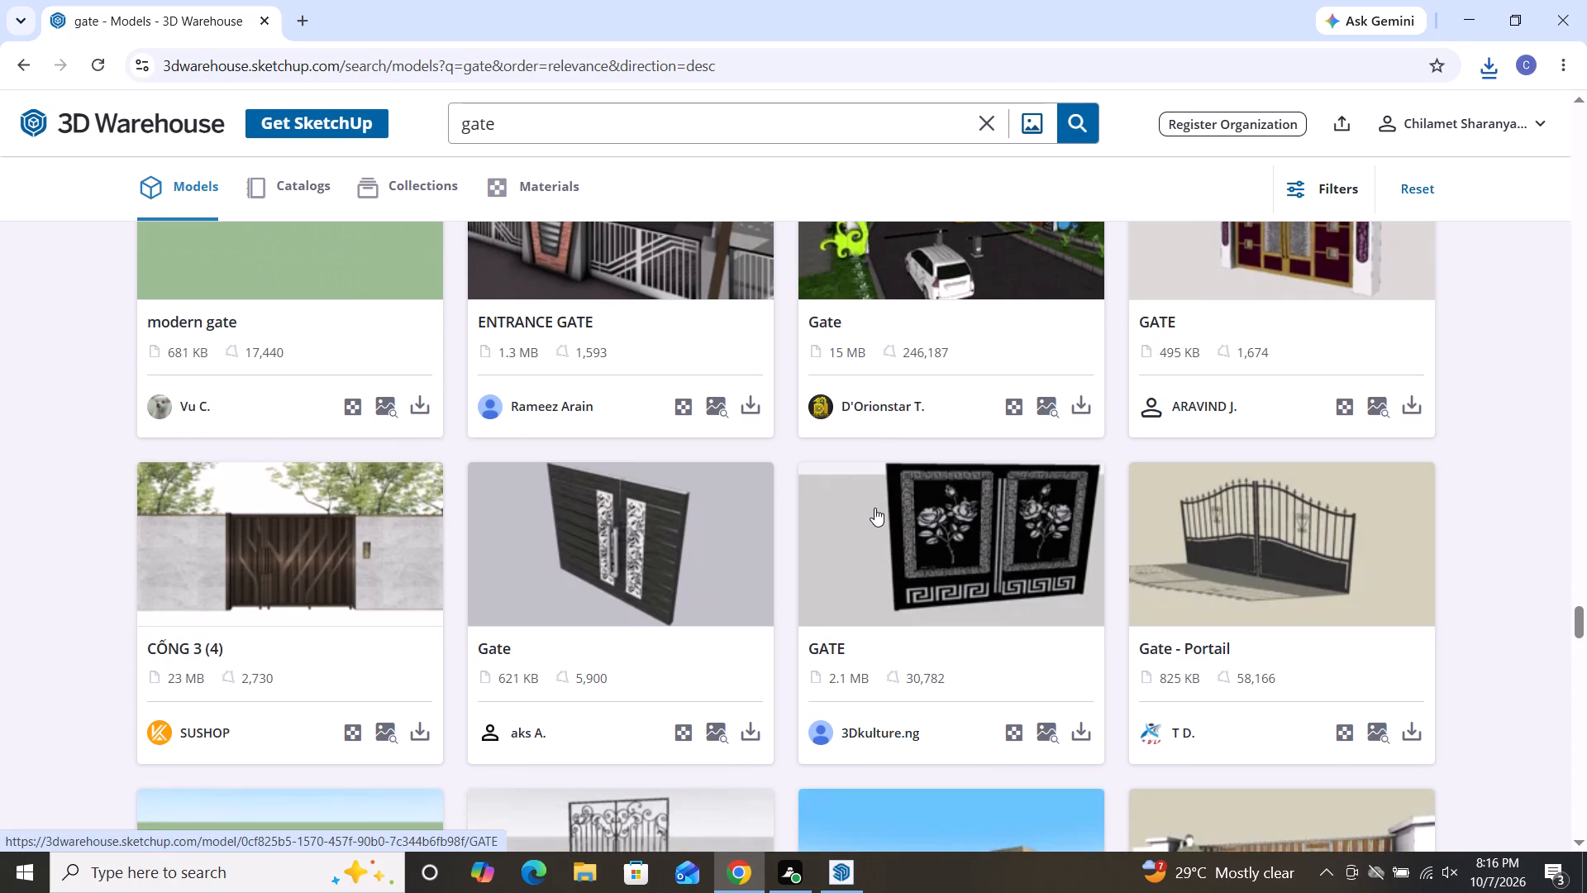
pyautogui.scroll(-6, 875, 508)
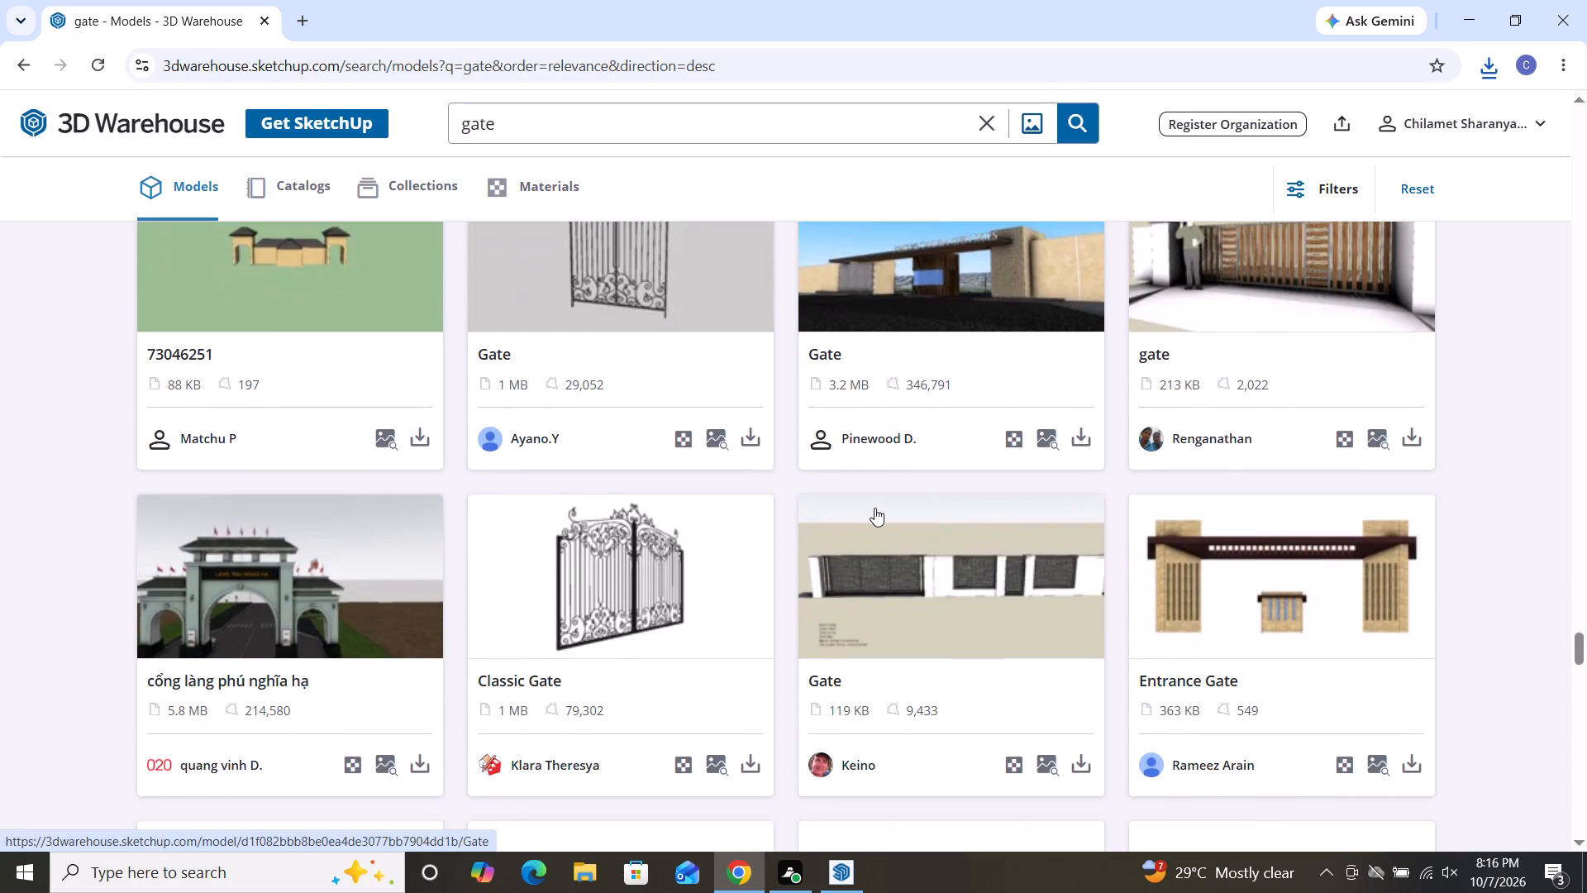
pyautogui.scroll(-6, 875, 508)
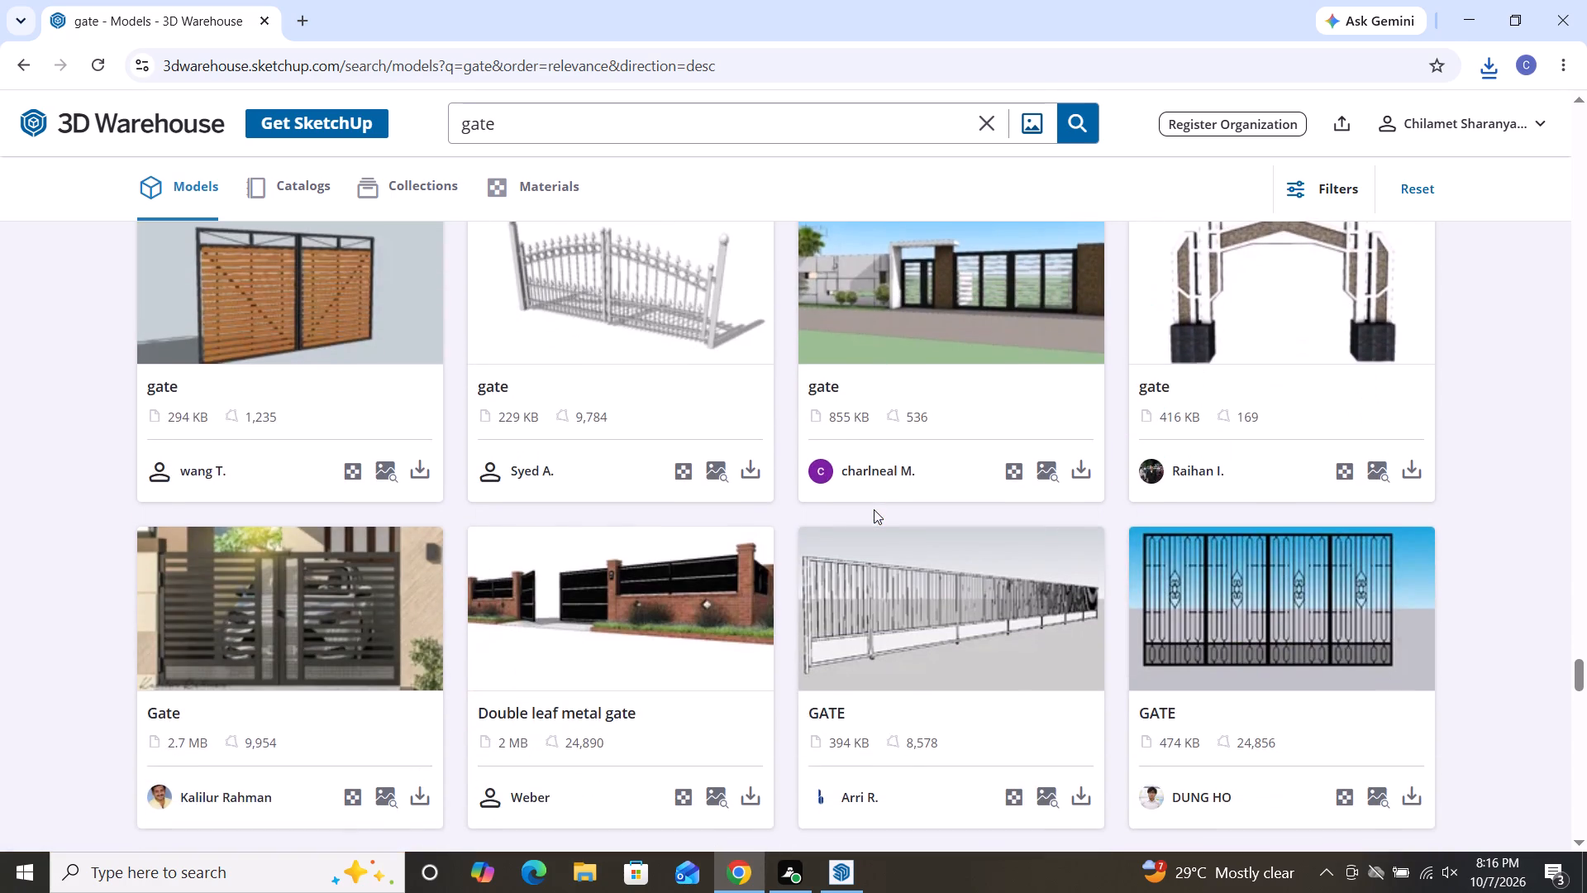
pyautogui.scroll(-6, 874, 509)
pyautogui.scroll(-1, 979, 596)
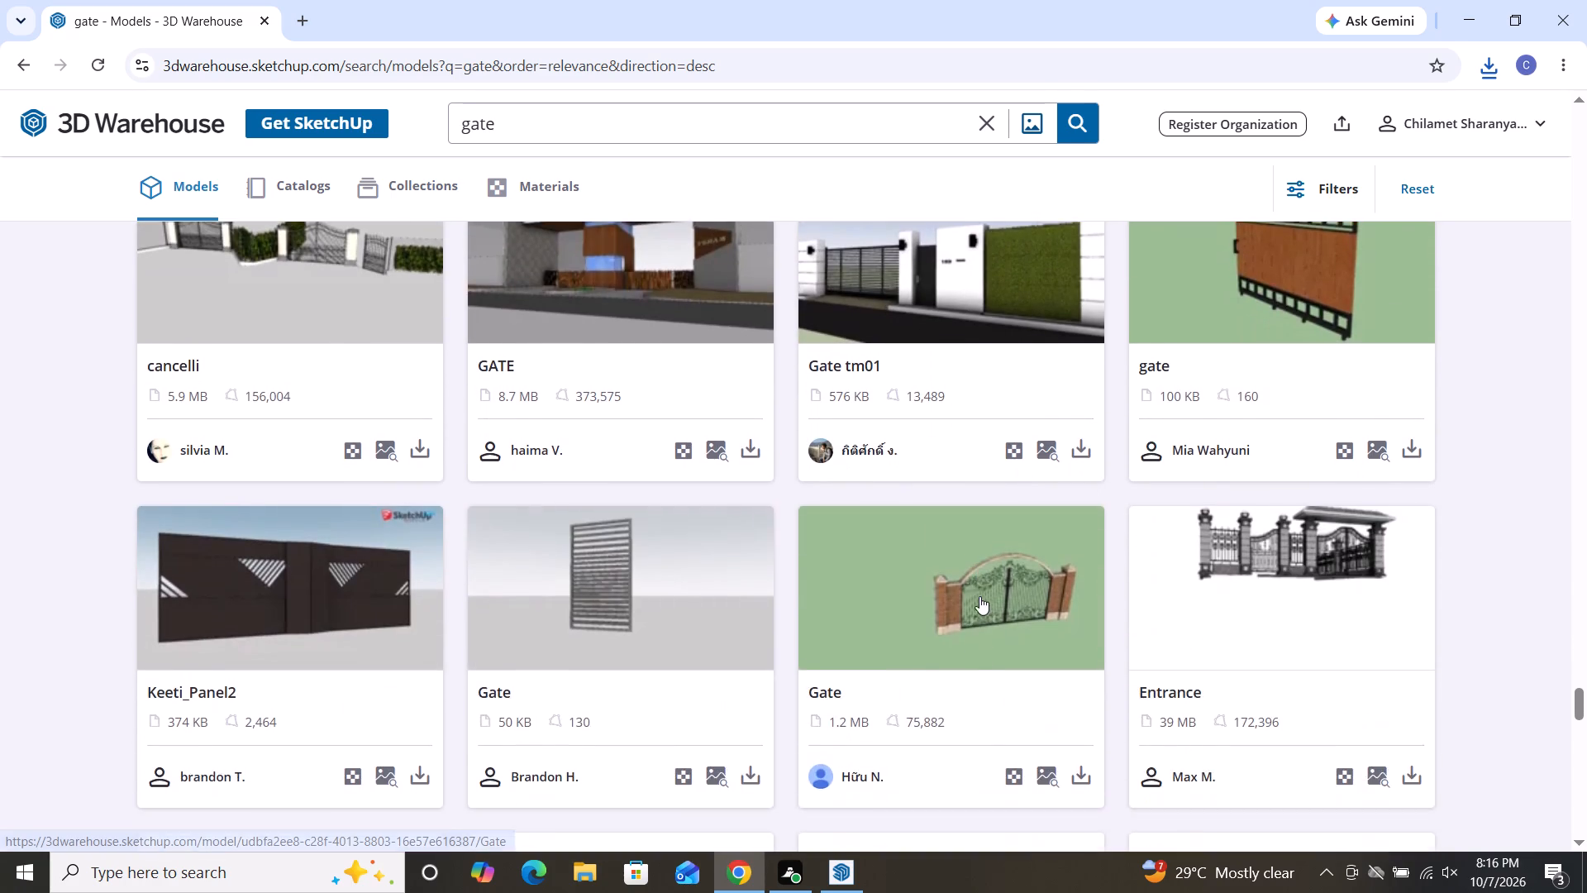
pyautogui.scroll(-7, 979, 596)
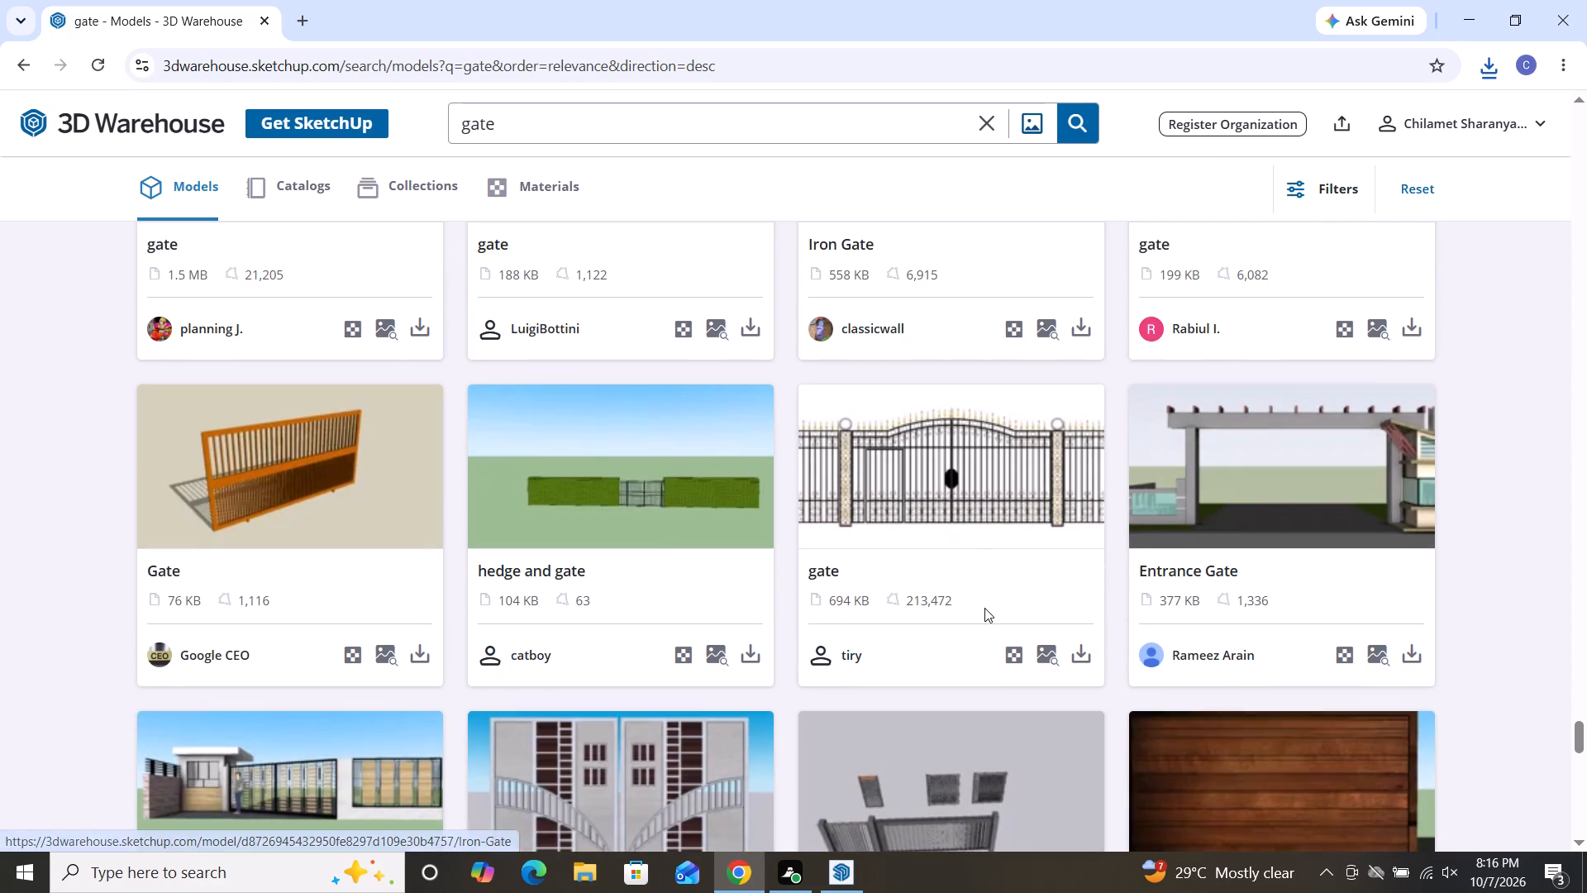
pyautogui.scroll(-4, 994, 606)
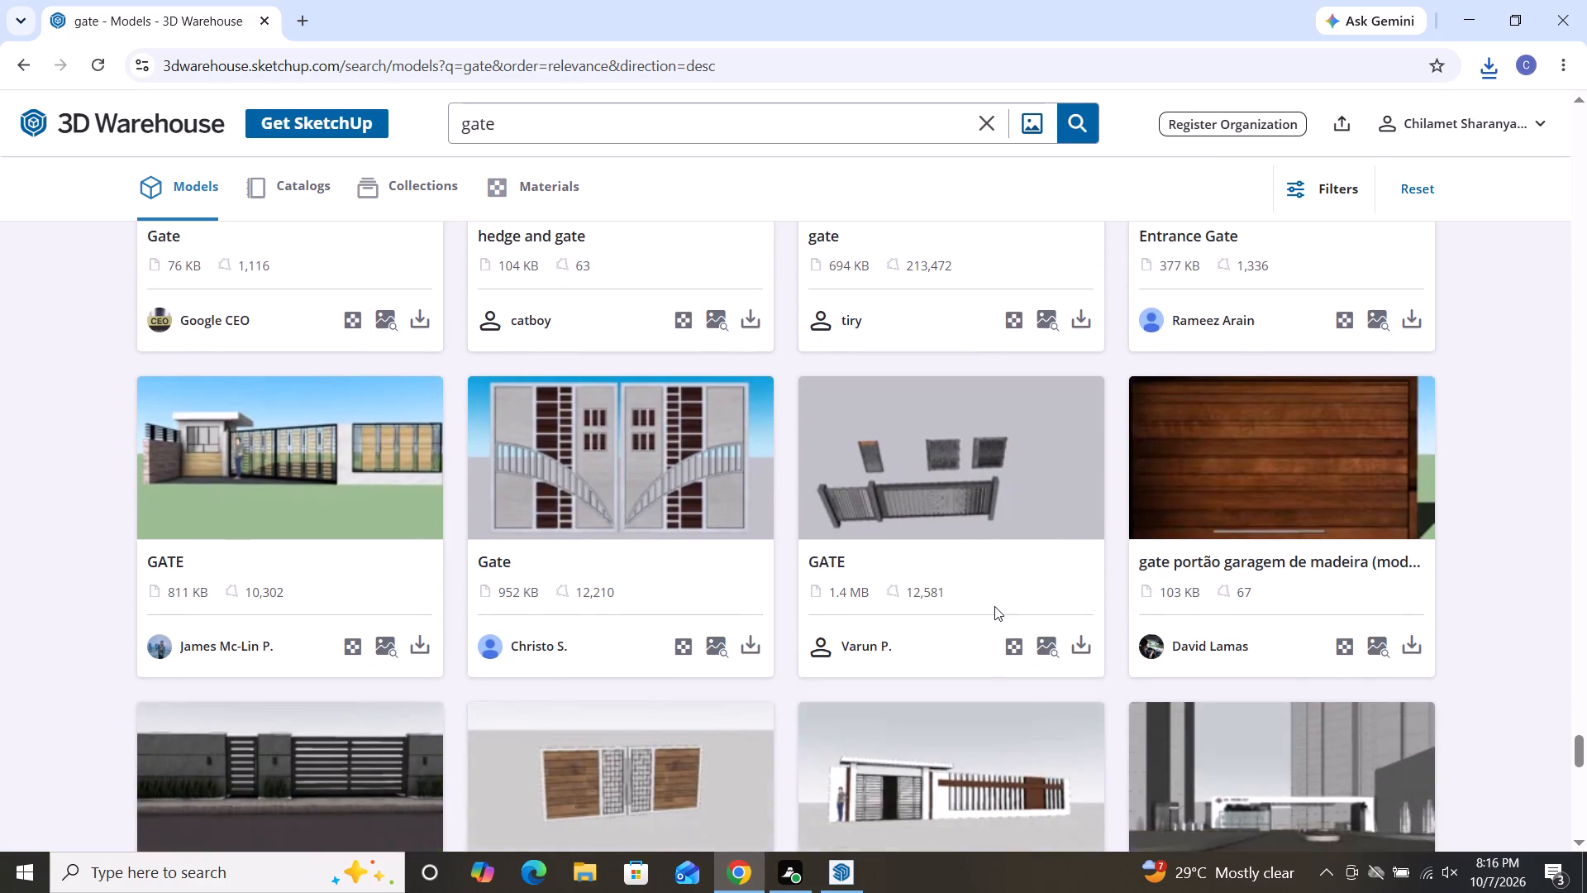
pyautogui.scroll(-7, 994, 606)
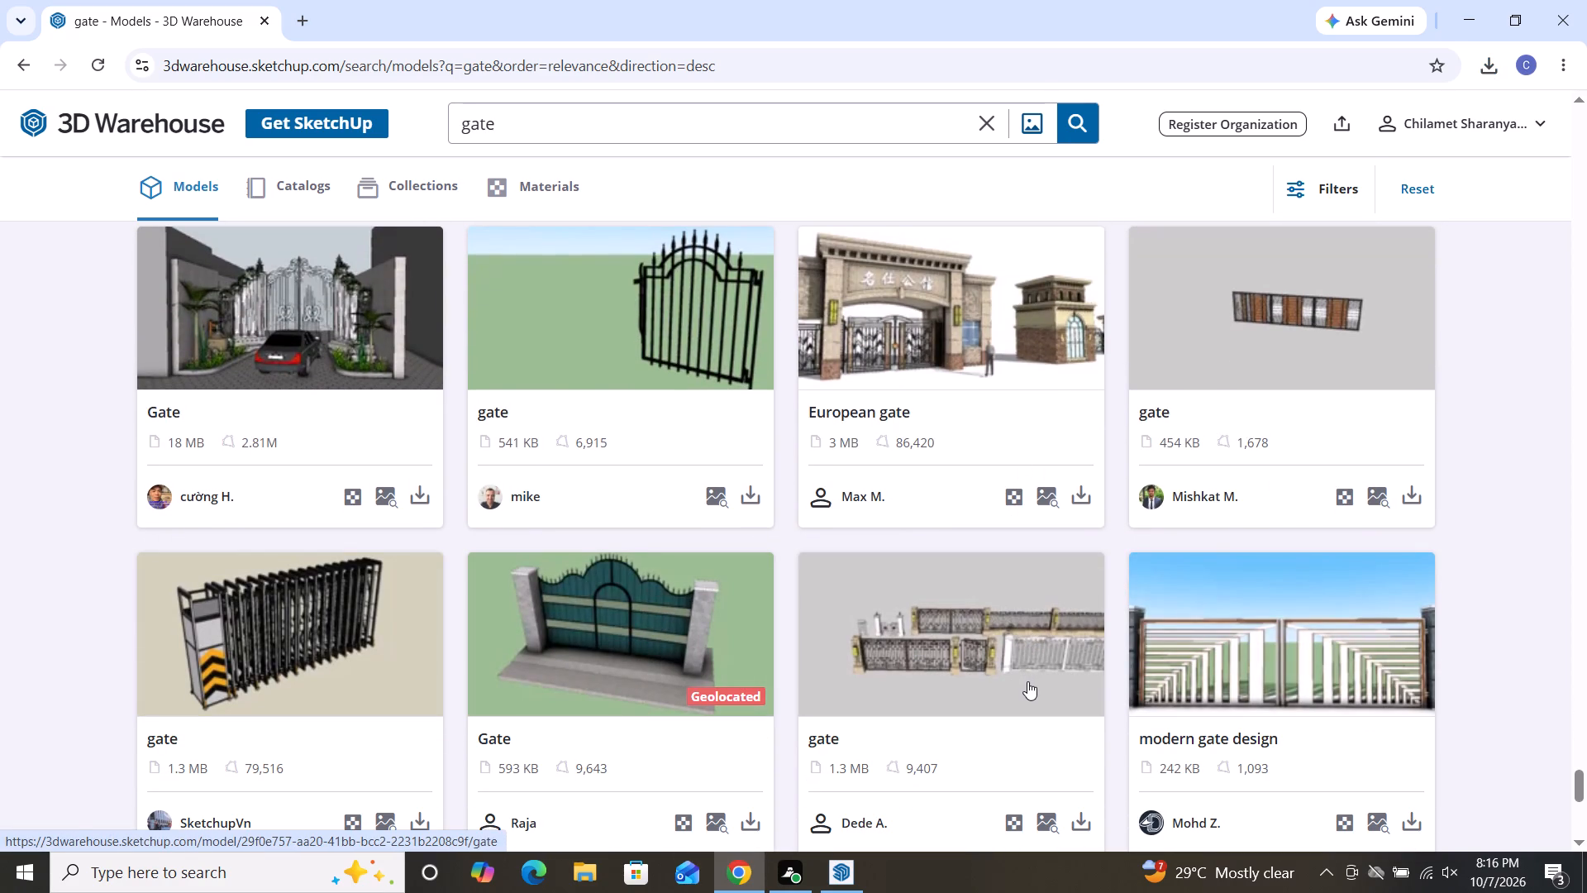
# Go back up through the loaded gate models and compare the candidates again.
pyautogui.scroll(6, 1027, 681)
pyautogui.scroll(2, 697, 653)
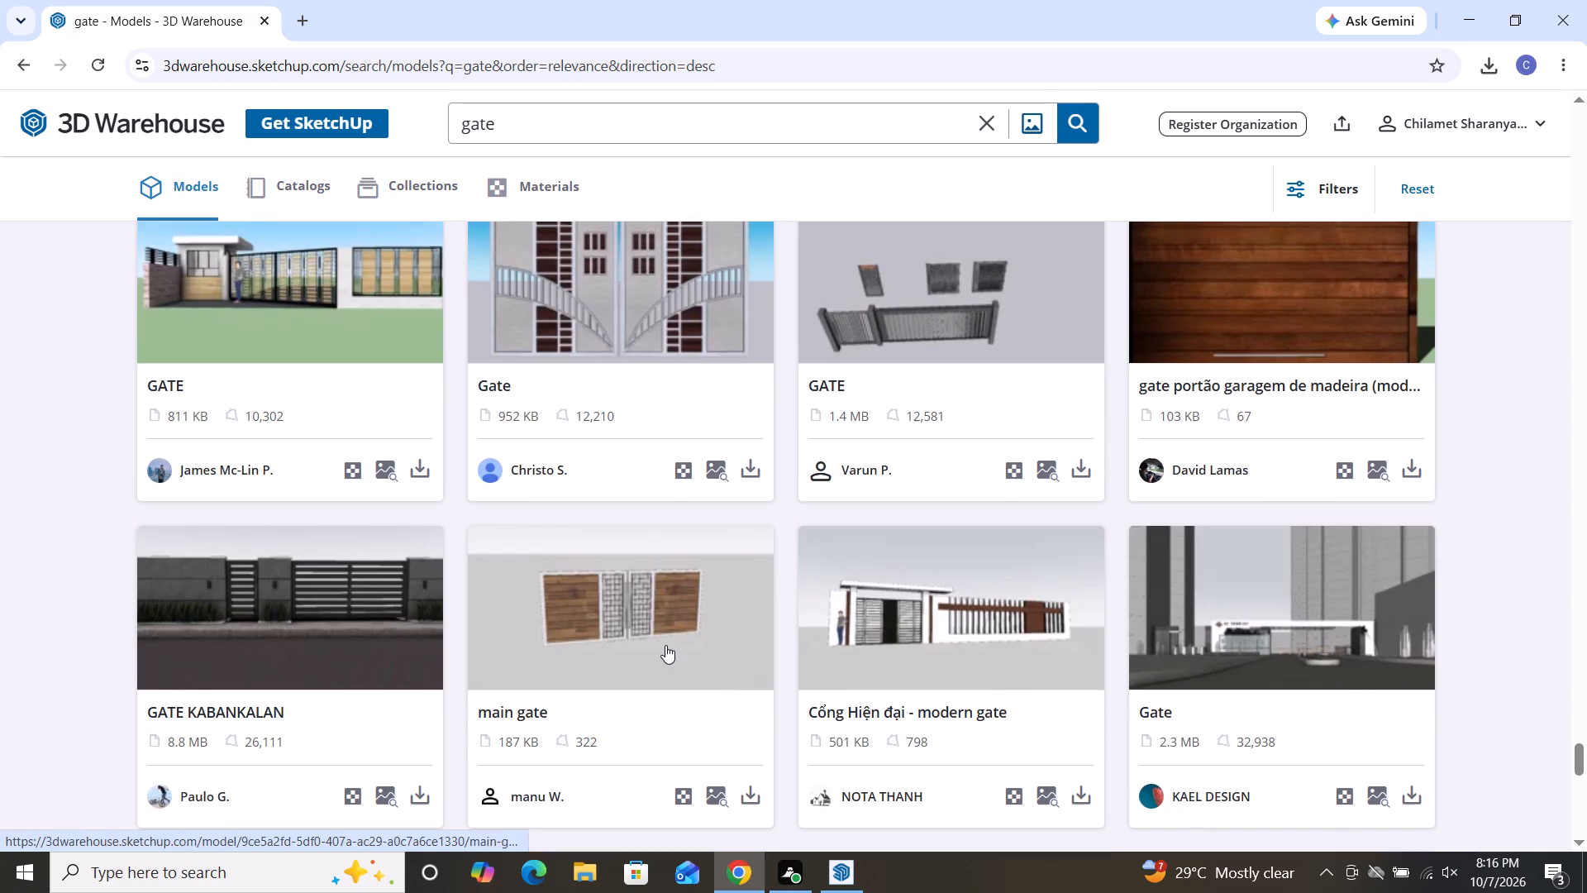
pyautogui.scroll(2, 665, 645)
pyautogui.scroll(6, 497, 422)
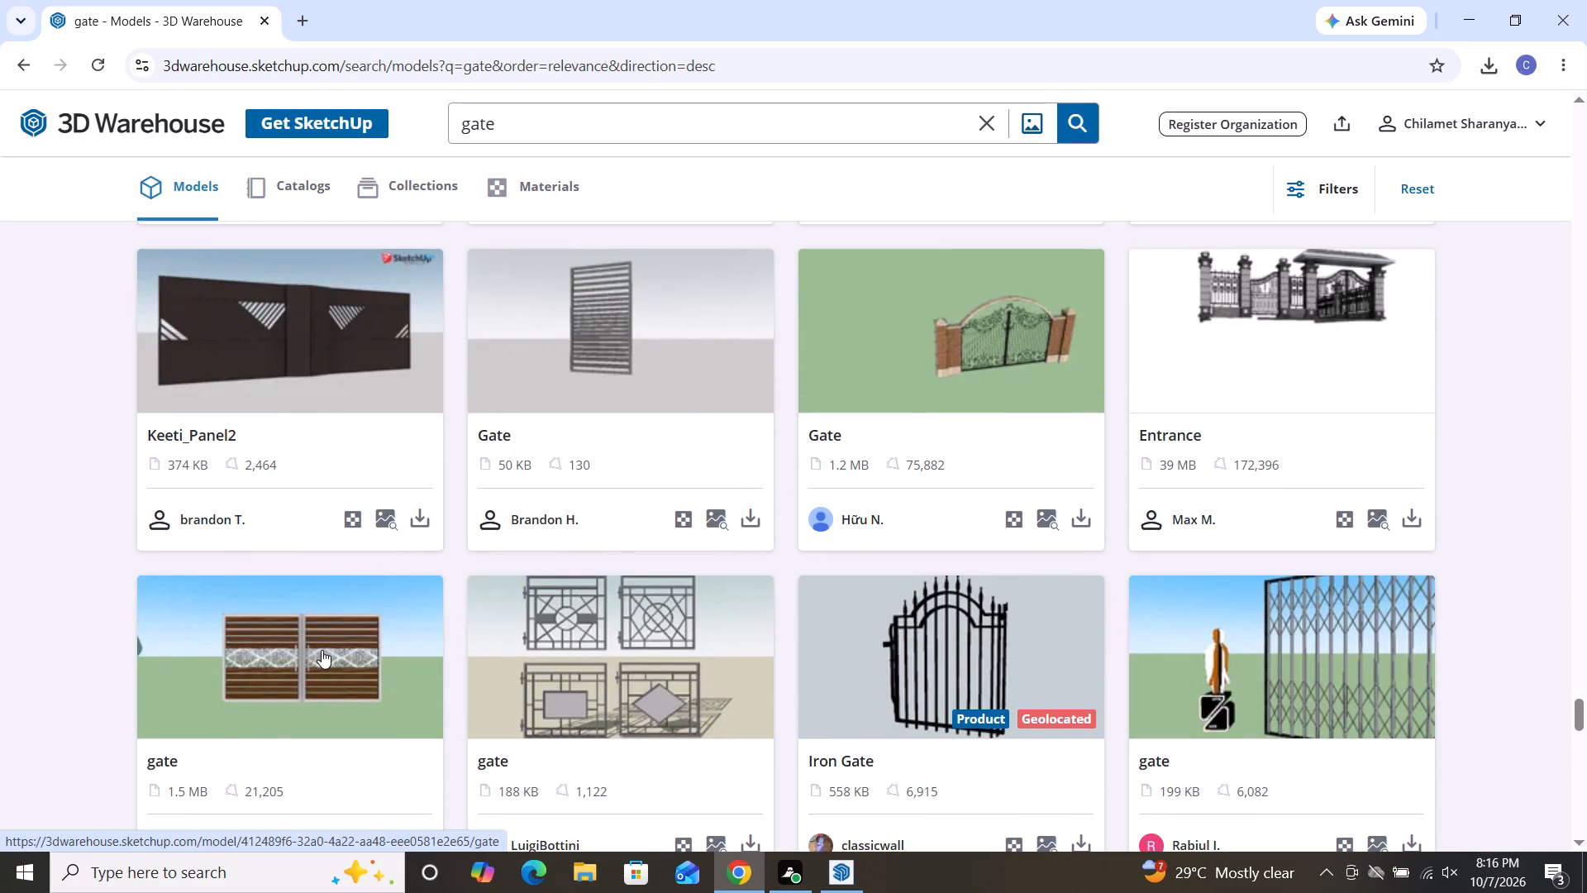
pyautogui.scroll(-2, 613, 529)
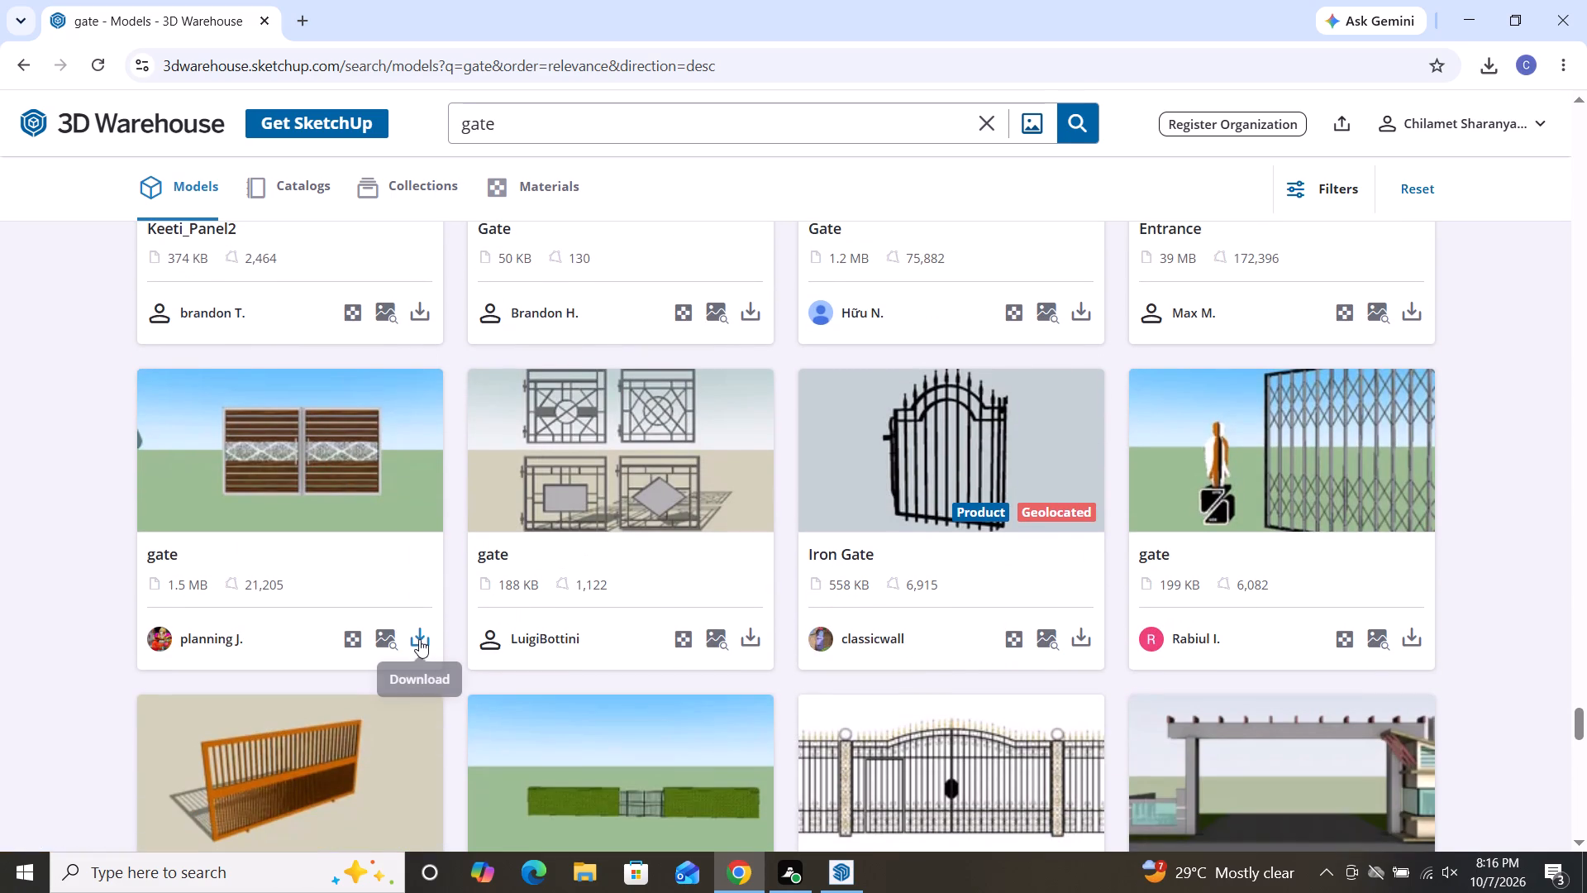
pyautogui.scroll(4, 656, 604)
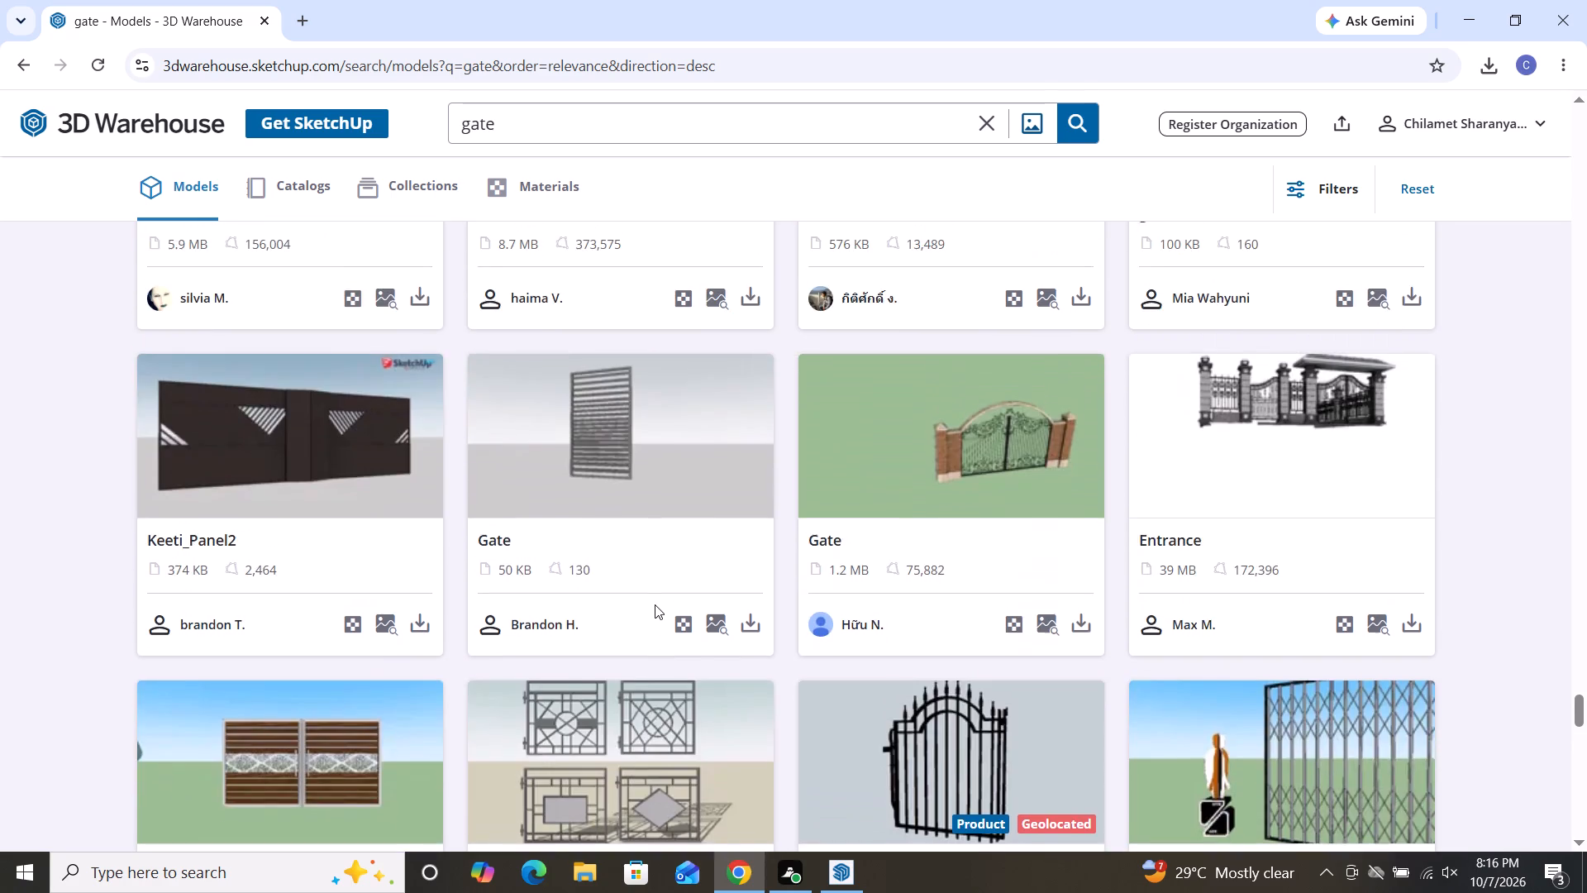
pyautogui.scroll(4, 655, 604)
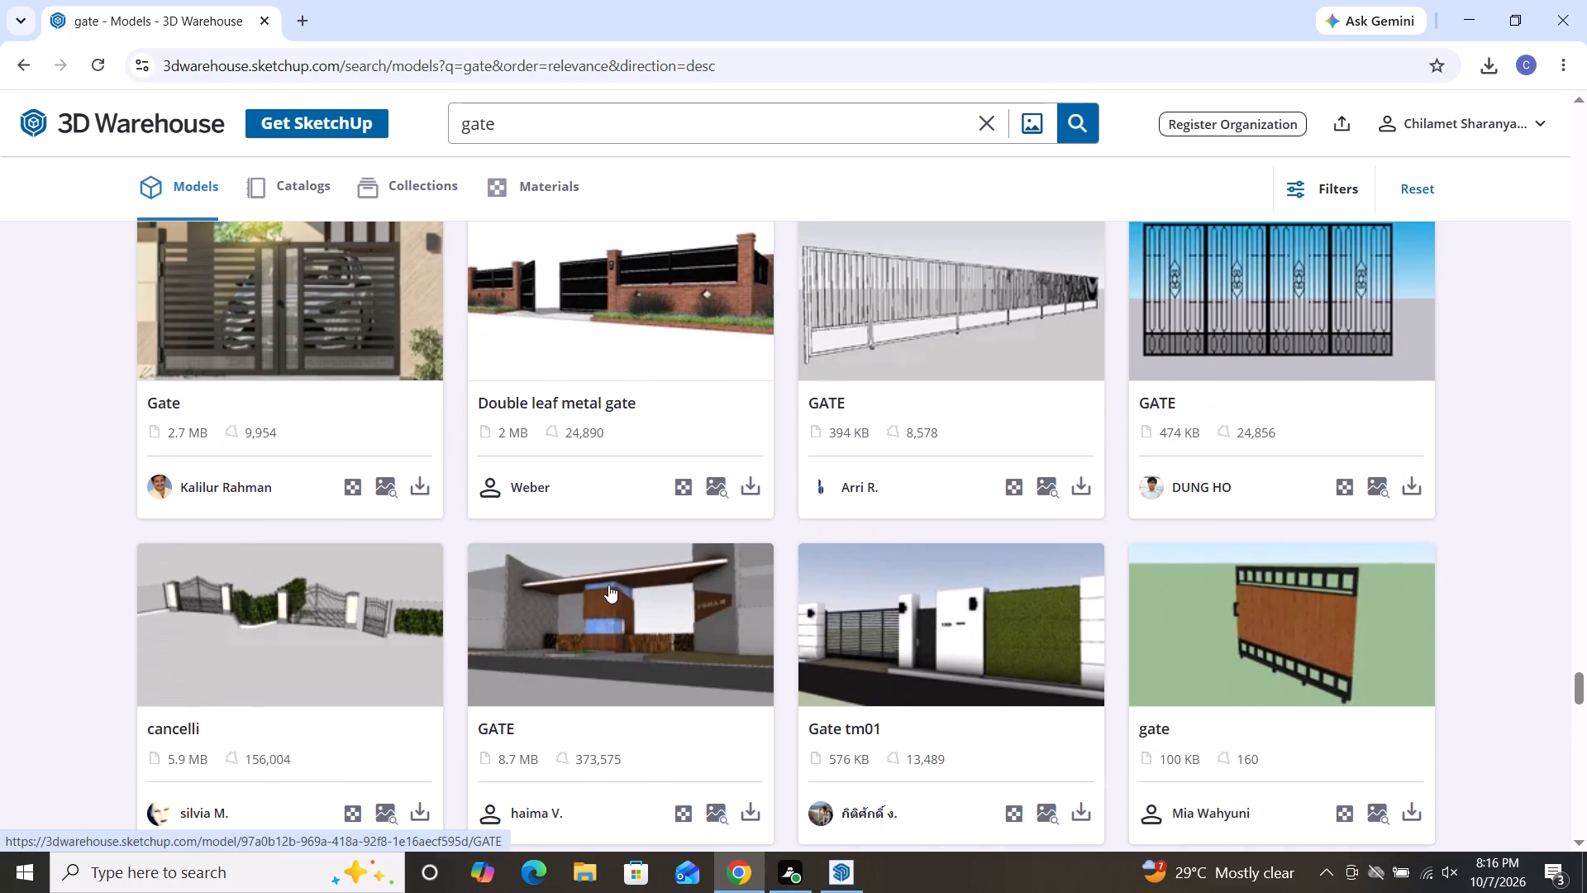
pyautogui.scroll(9, 554, 570)
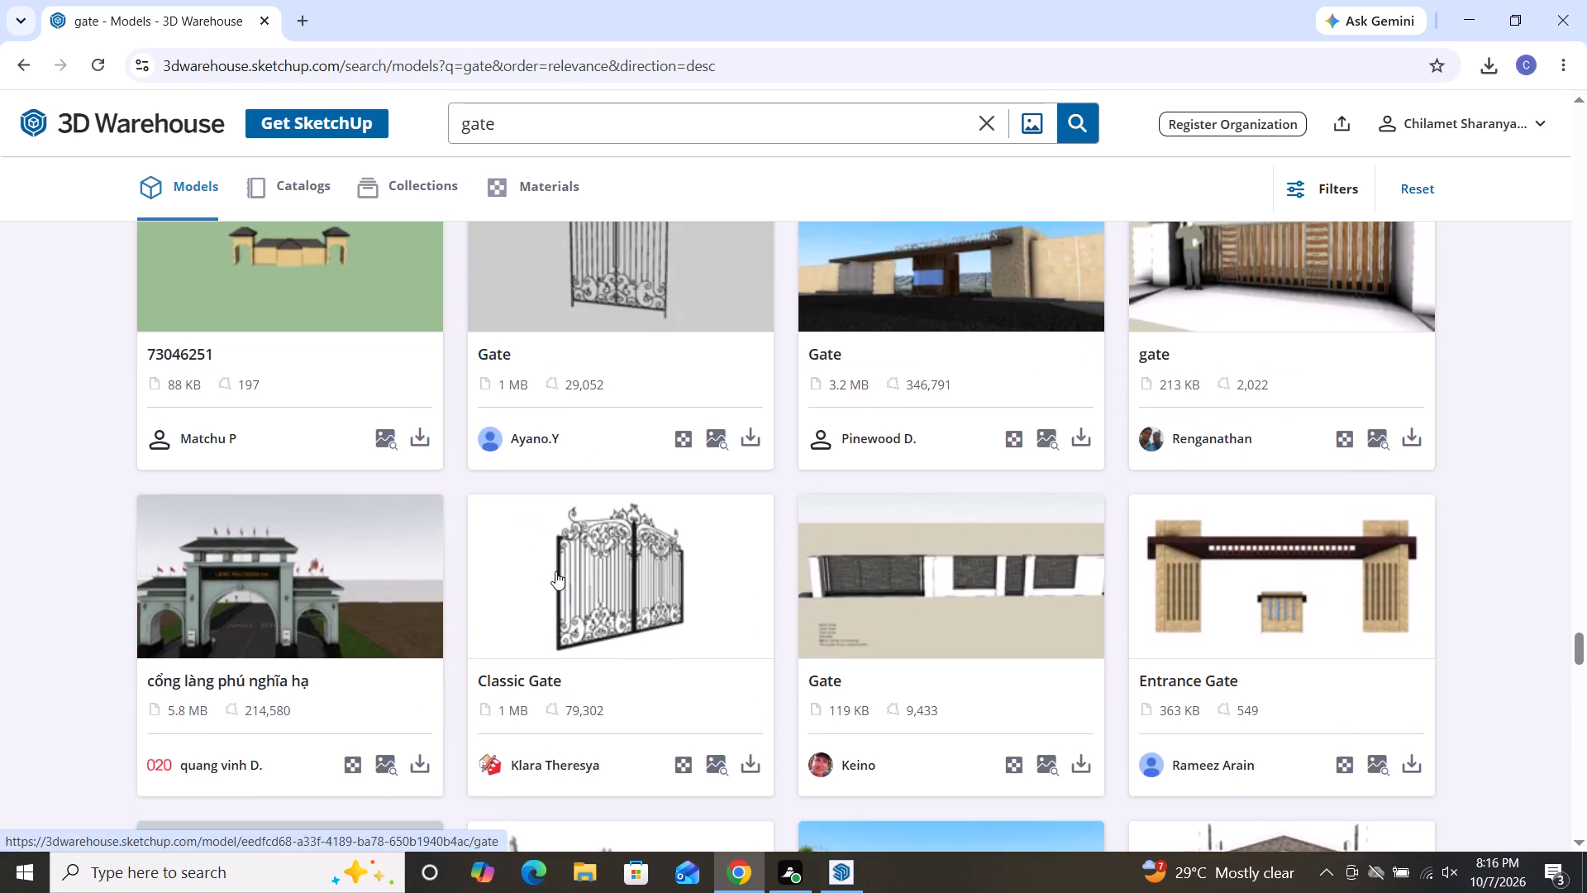
pyautogui.scroll(8, 555, 571)
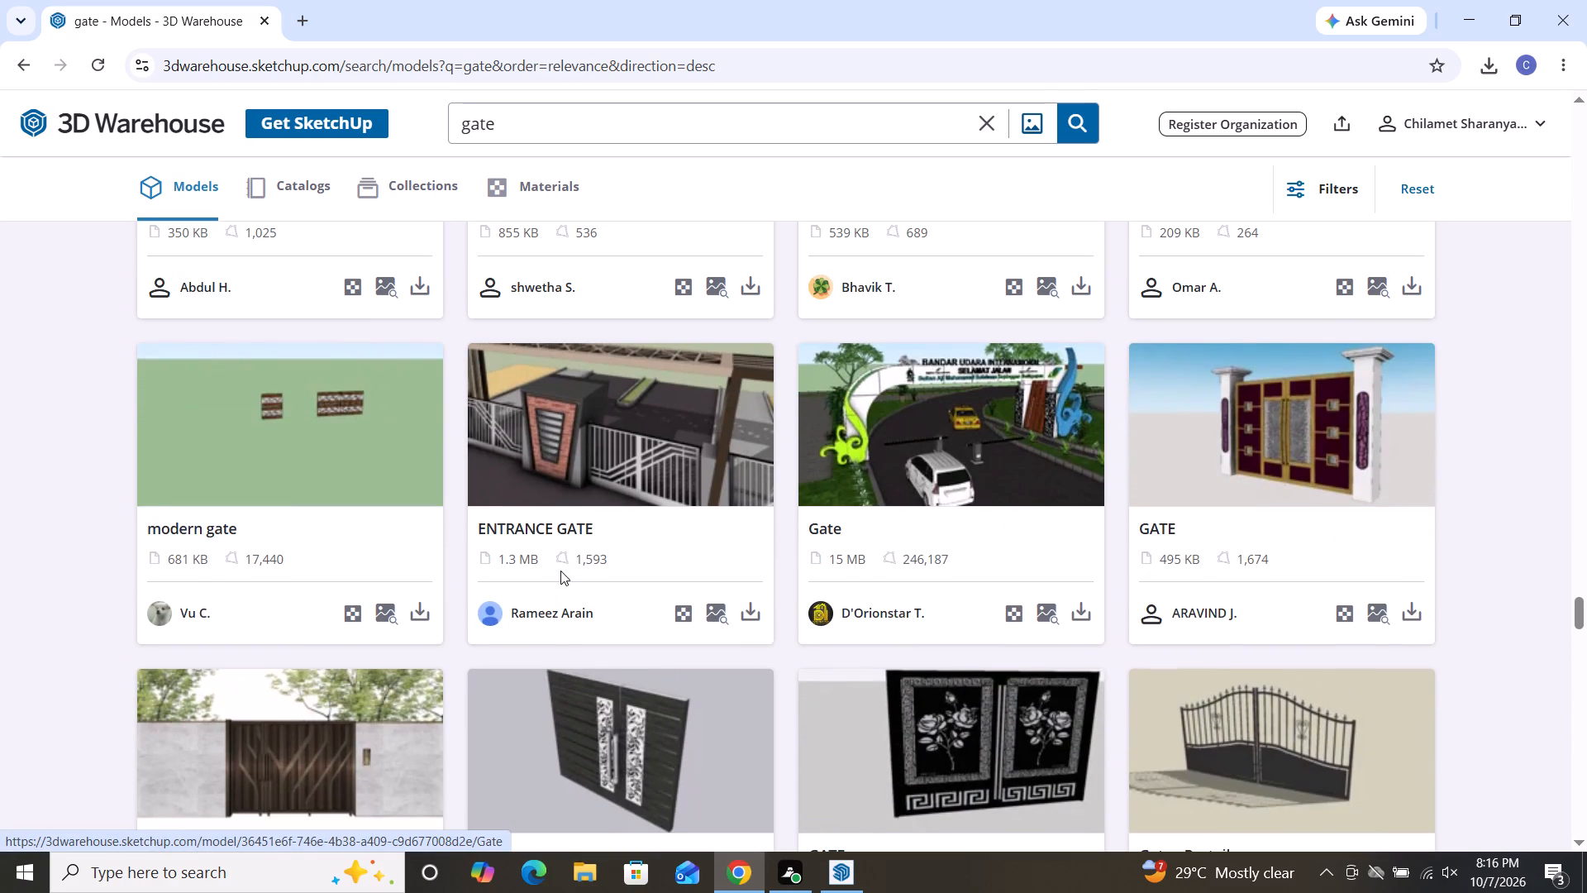
# Download the 114 KB black-framed slatted gate with two yellow centre panels as a SketchUp file.
pyautogui.scroll(6, 574, 516)
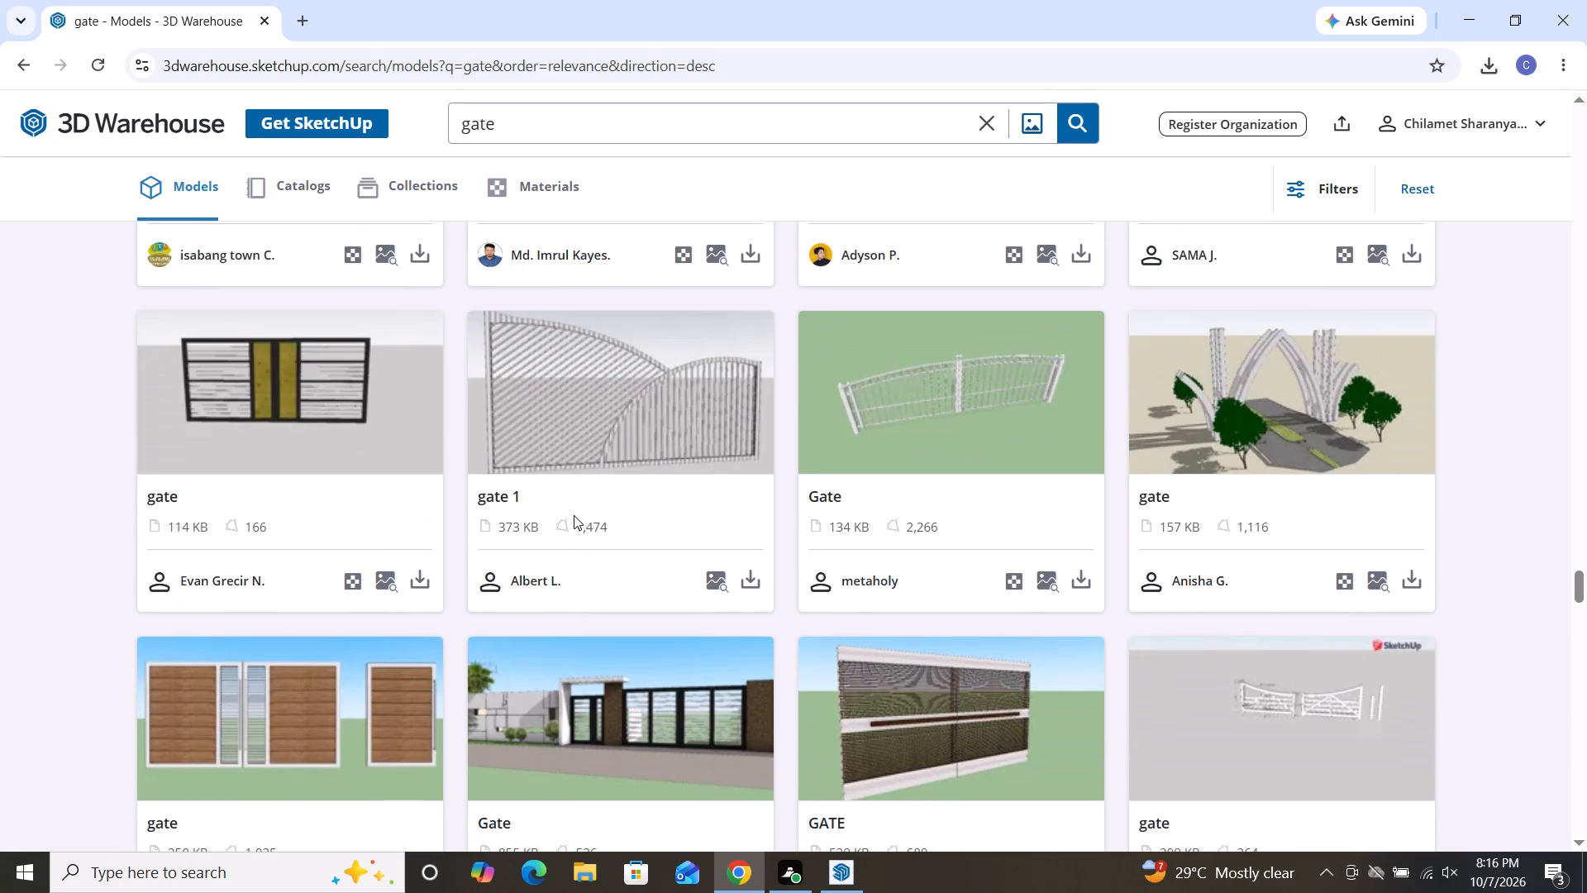
pyautogui.scroll(-1, 602, 473)
pyautogui.scroll(2, 603, 473)
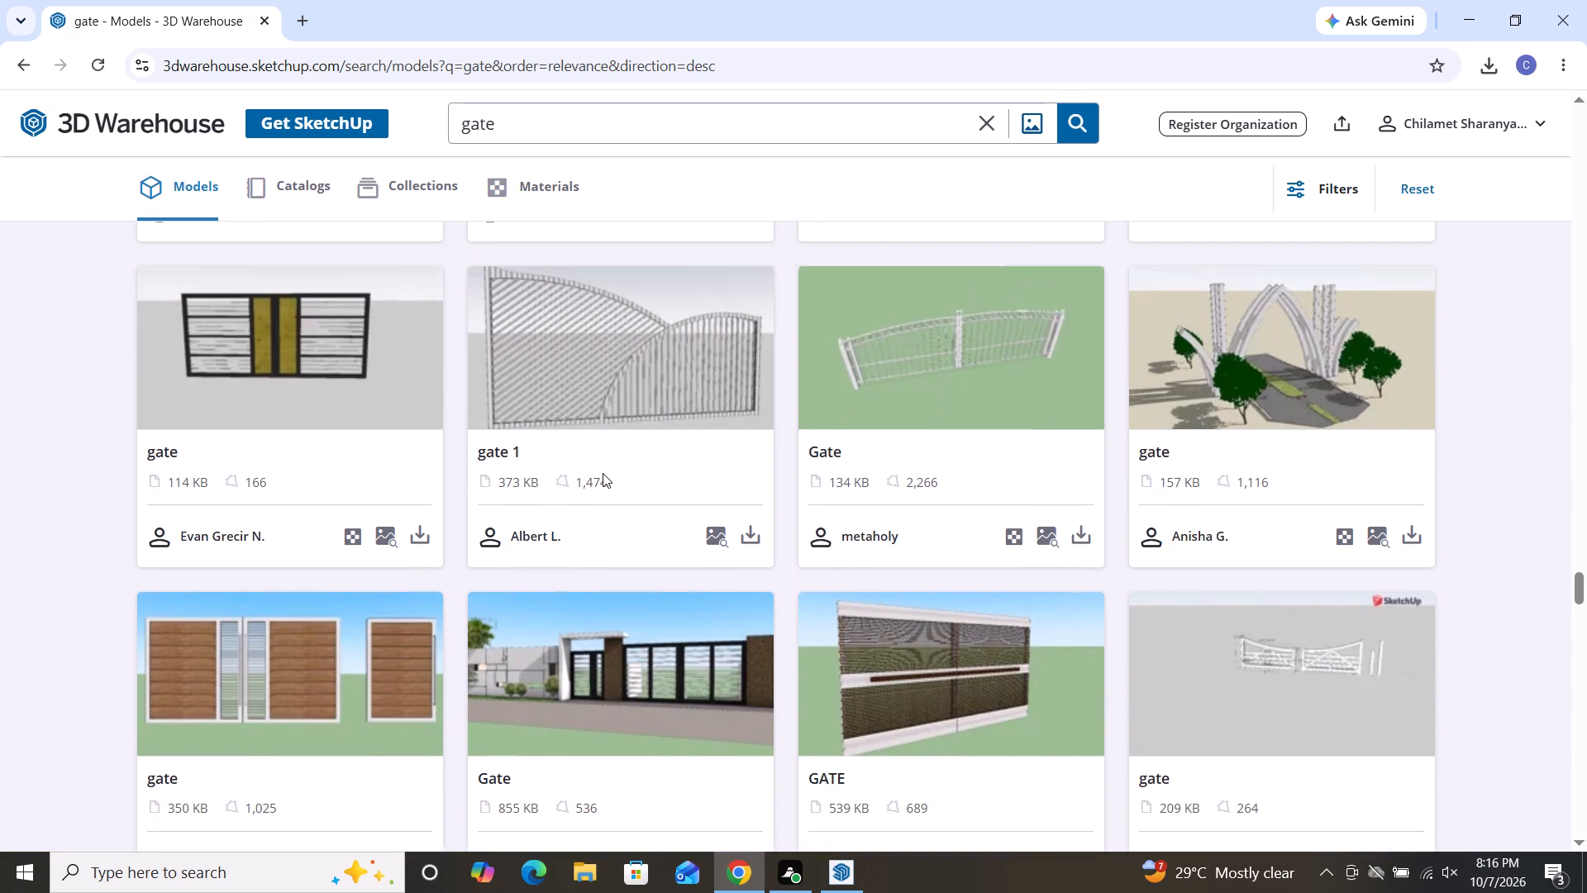
pyautogui.scroll(1, 603, 473)
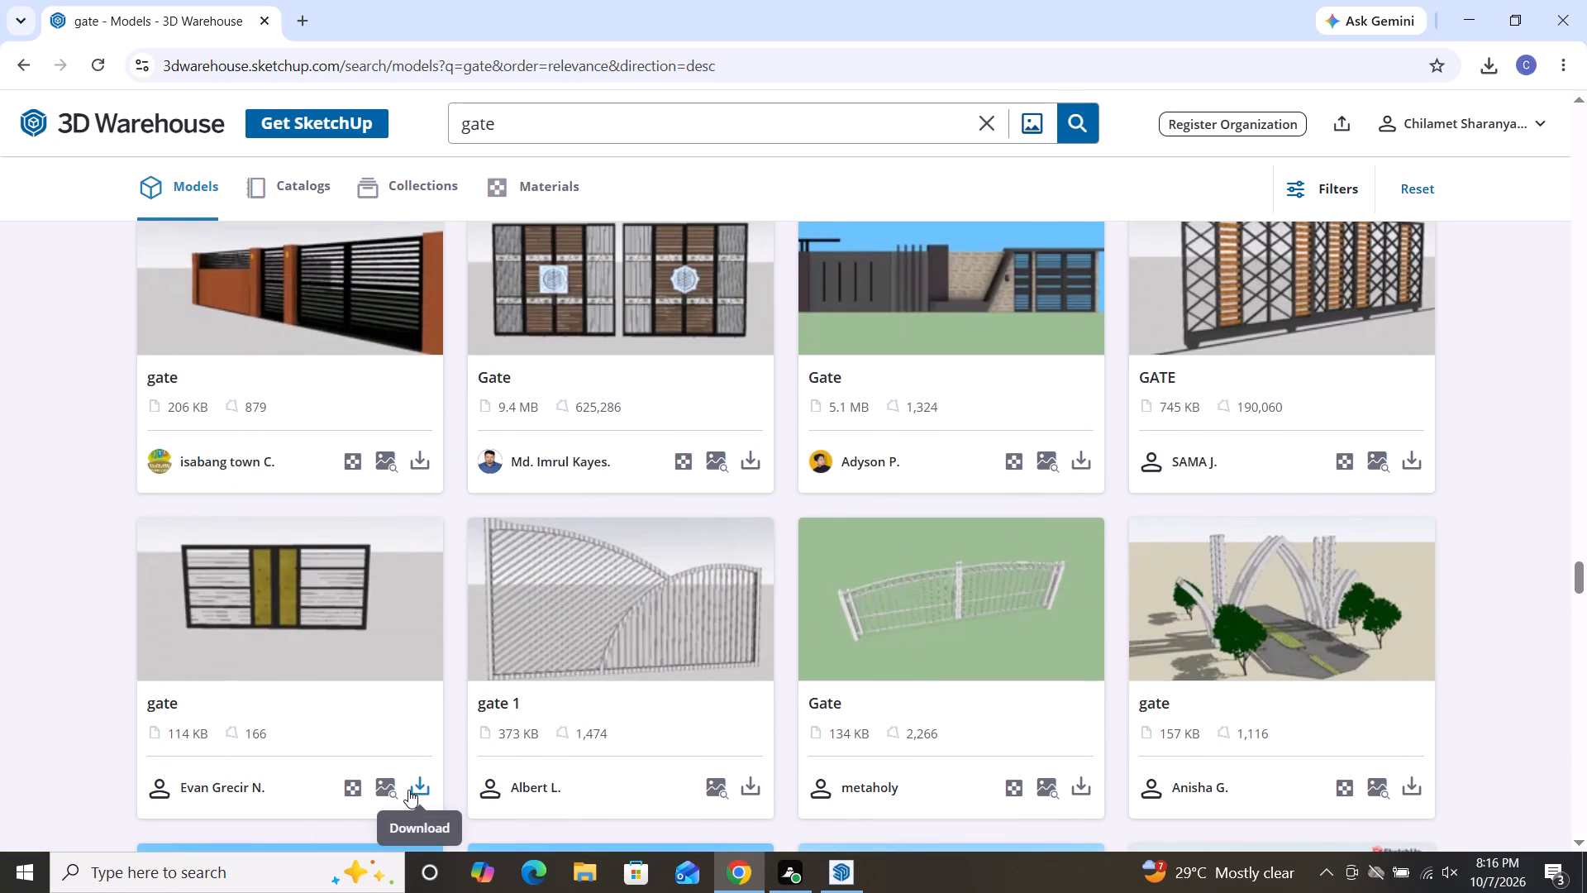
pyautogui.click(408, 790)
pyautogui.click(541, 614)
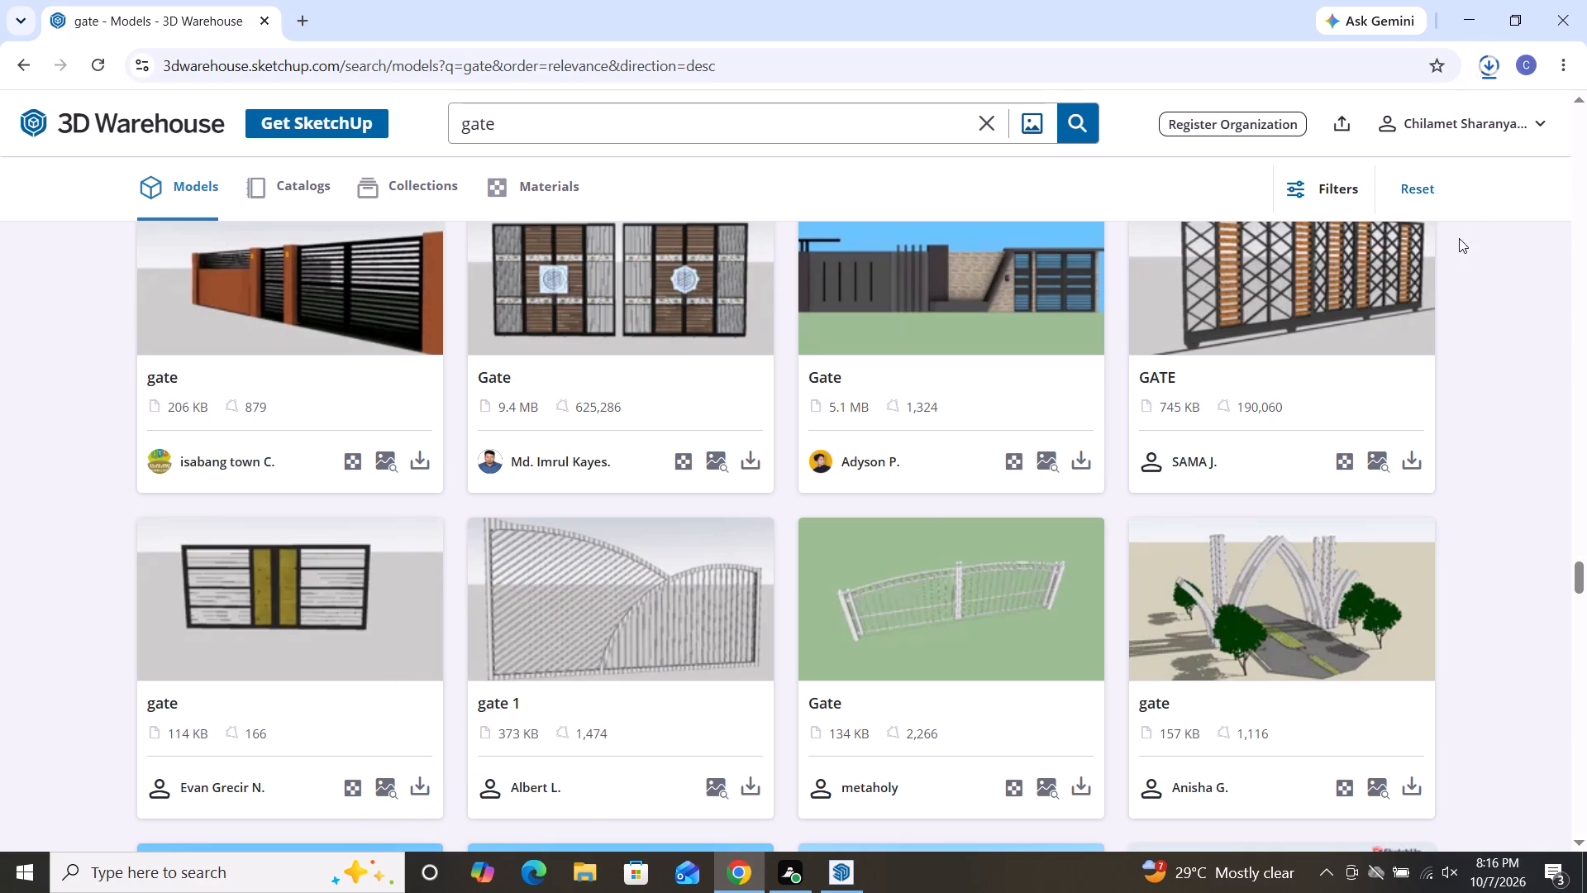
# Switch to SketchUp, import the downloaded gate file, and place it at the front corner of the car porch opening.
pyautogui.click(841, 867)
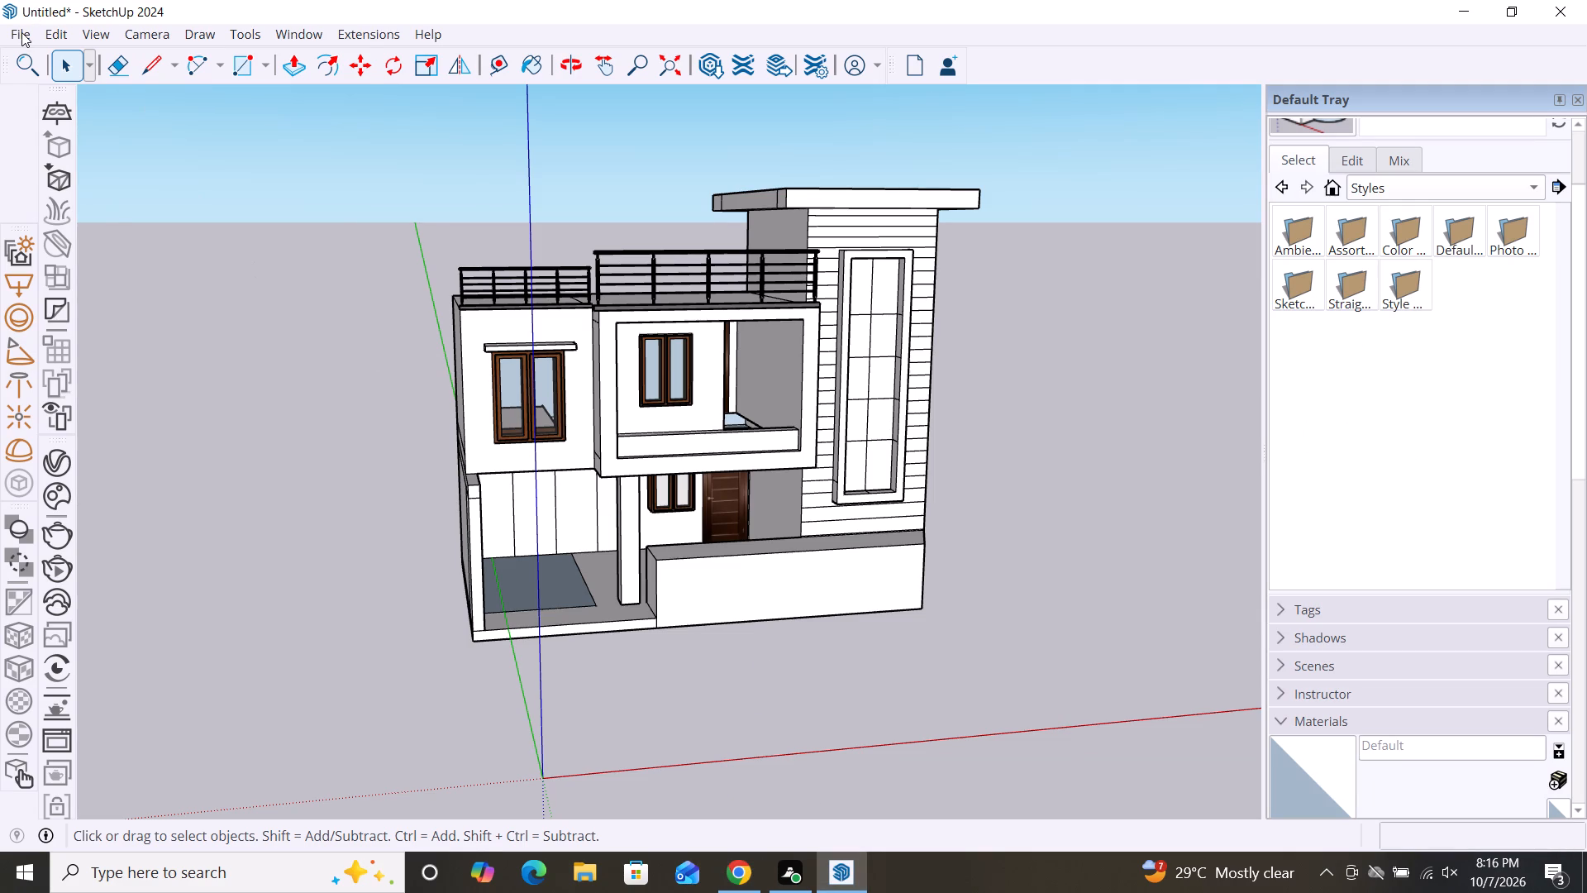
pyautogui.click(21, 32)
pyautogui.click(80, 331)
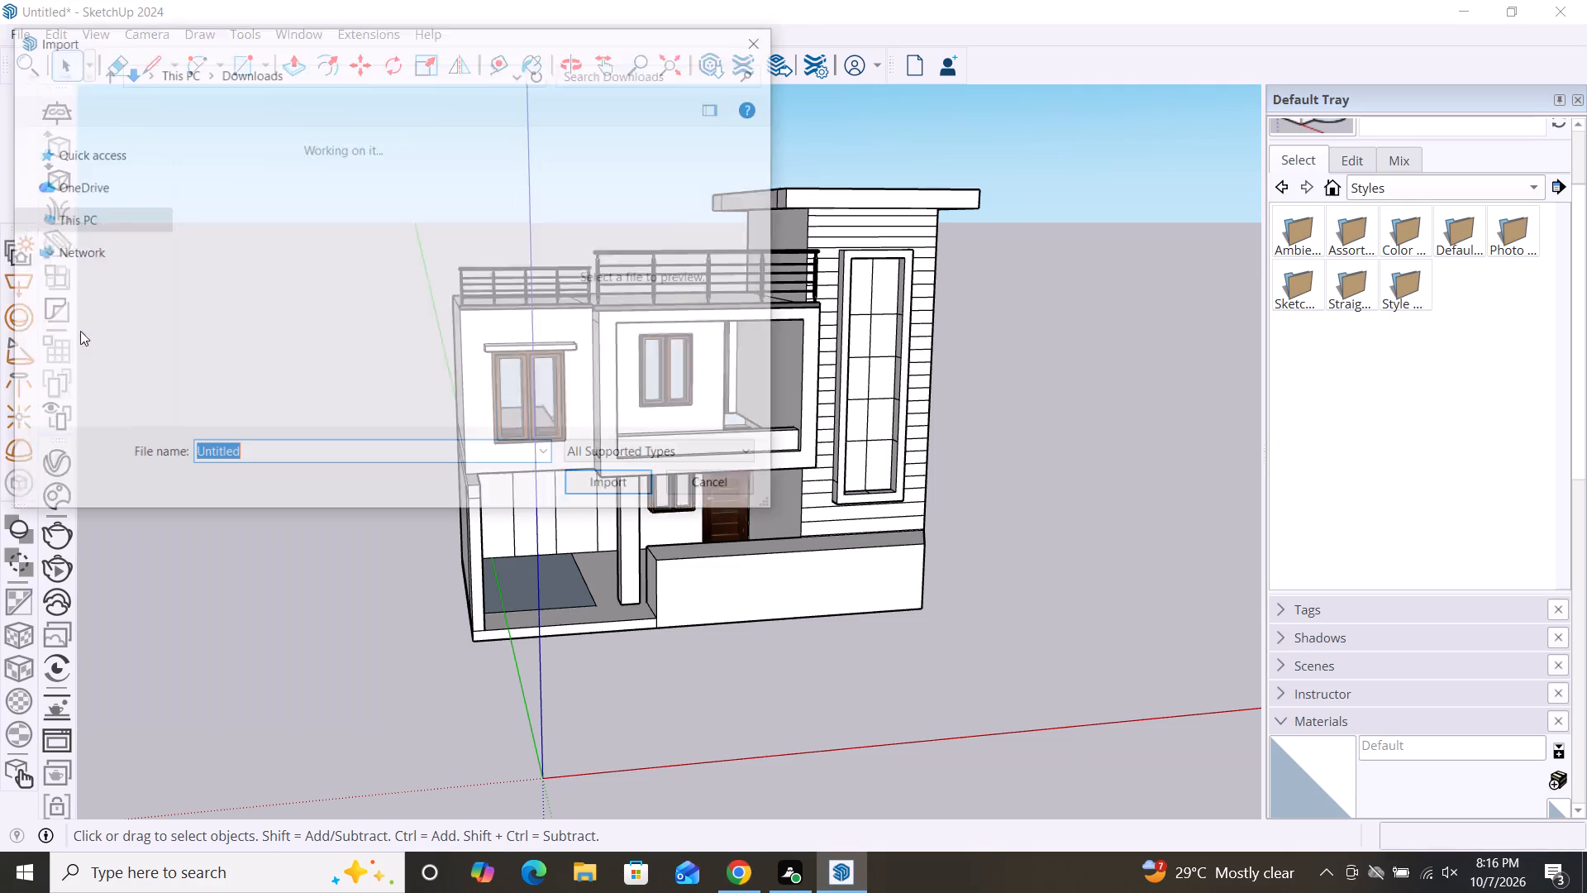
pyautogui.click(257, 240)
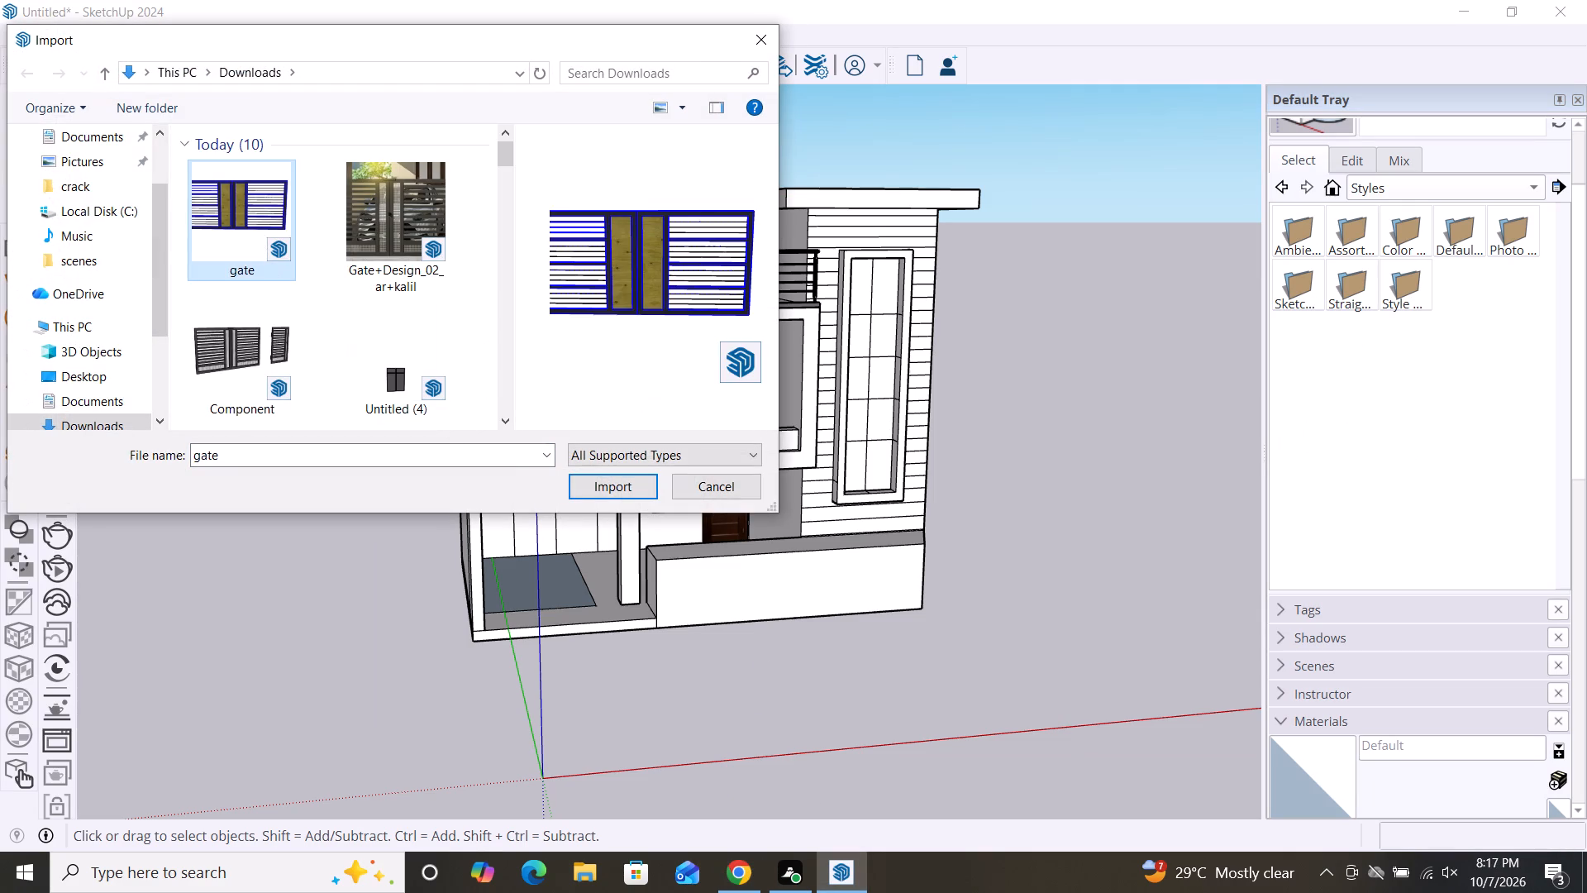
pyautogui.click(636, 489)
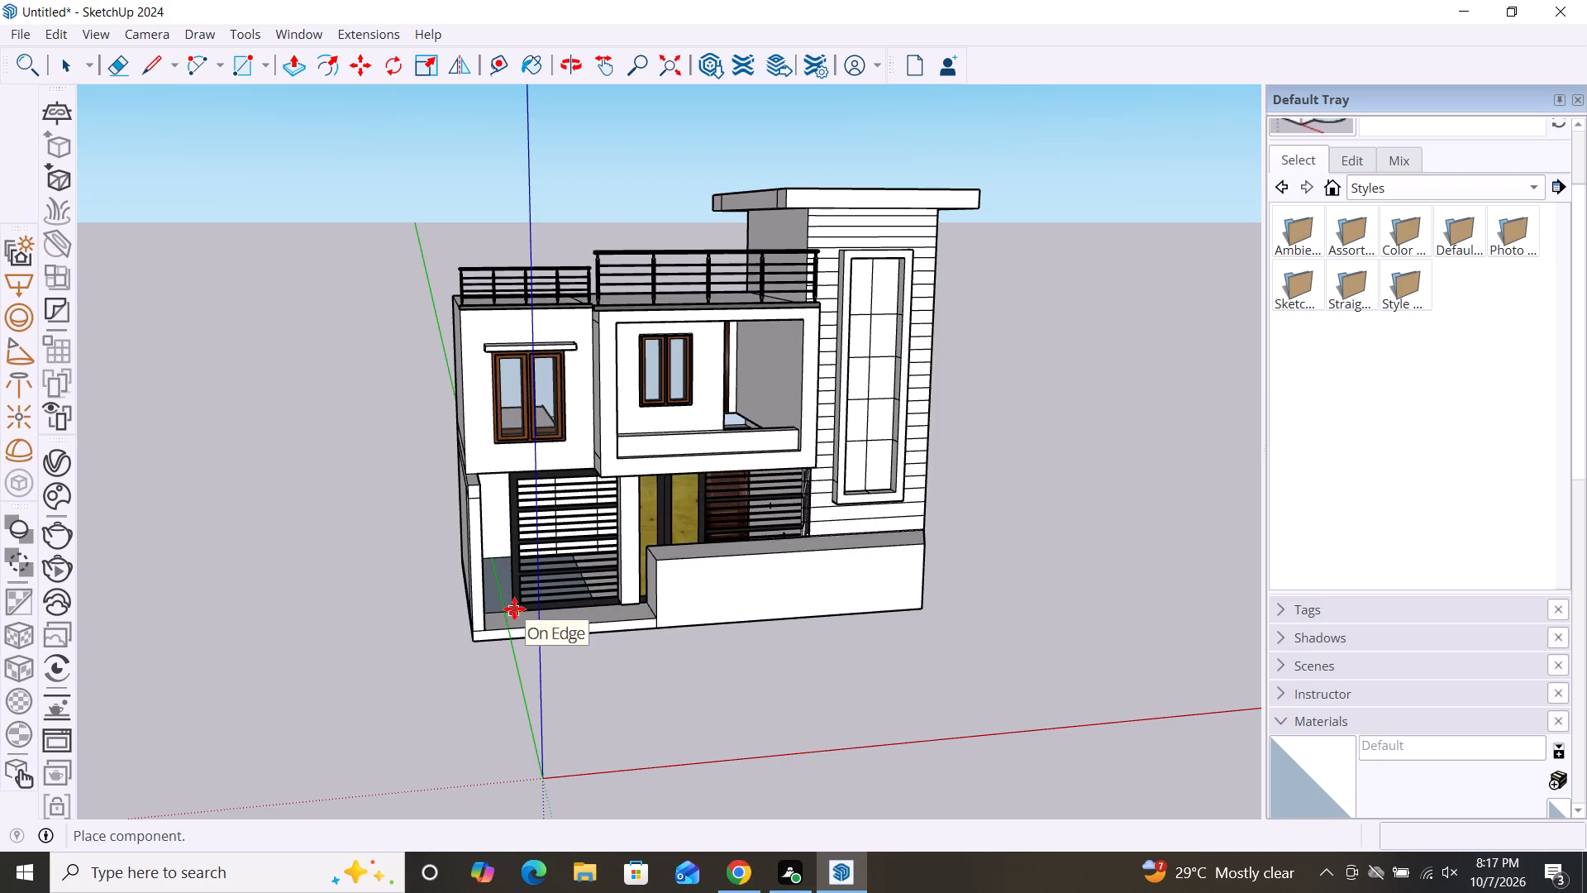
pyautogui.scroll(7, 514, 609)
pyautogui.scroll(-2, 466, 398)
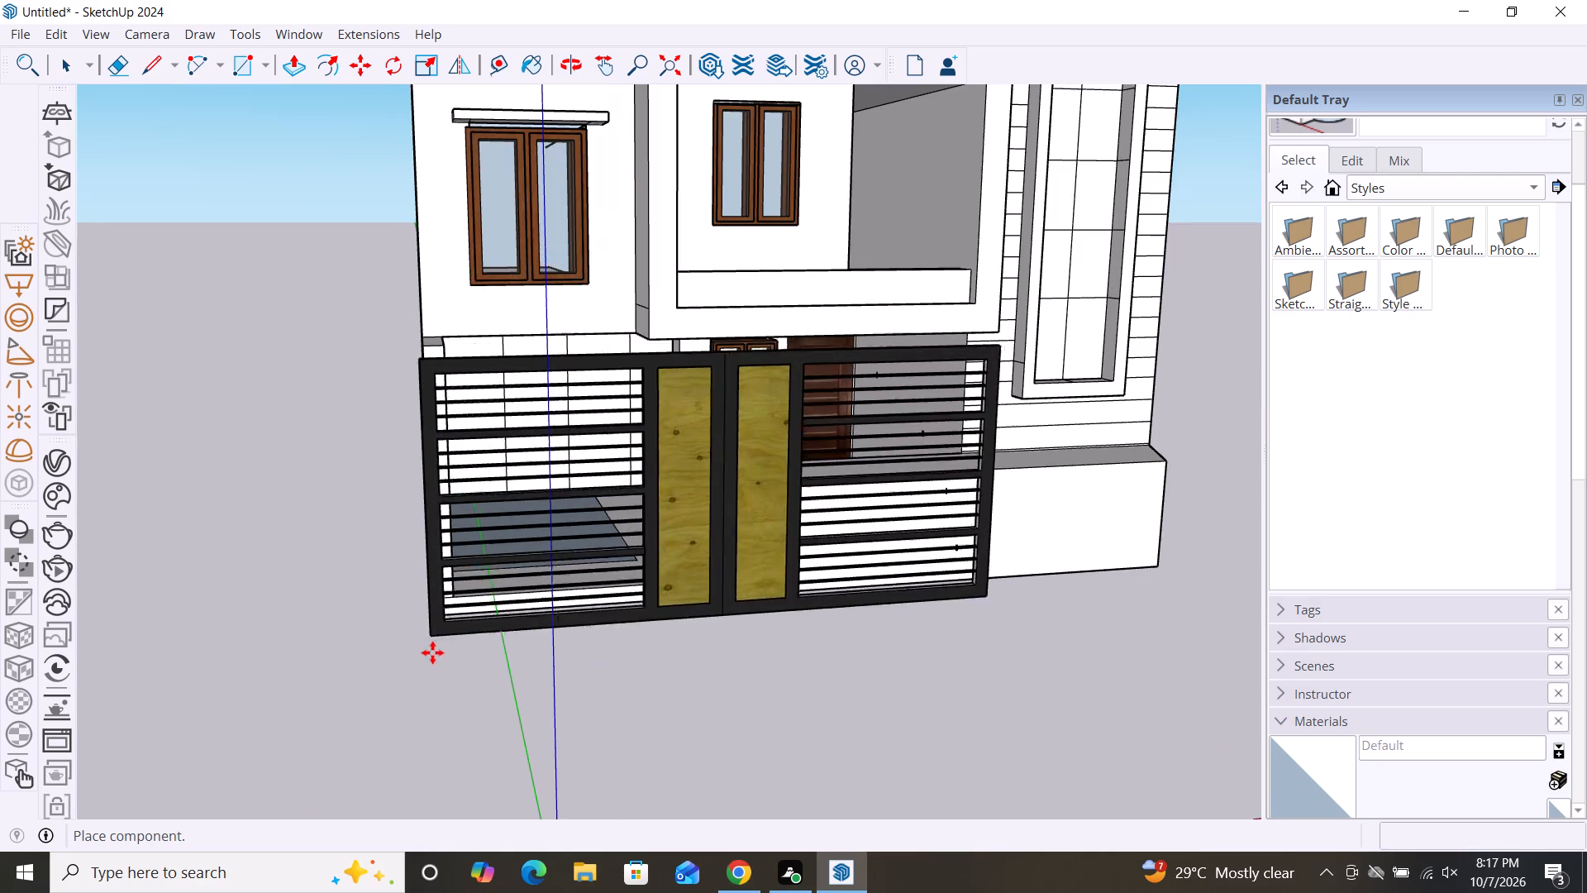
pyautogui.scroll(9, 434, 659)
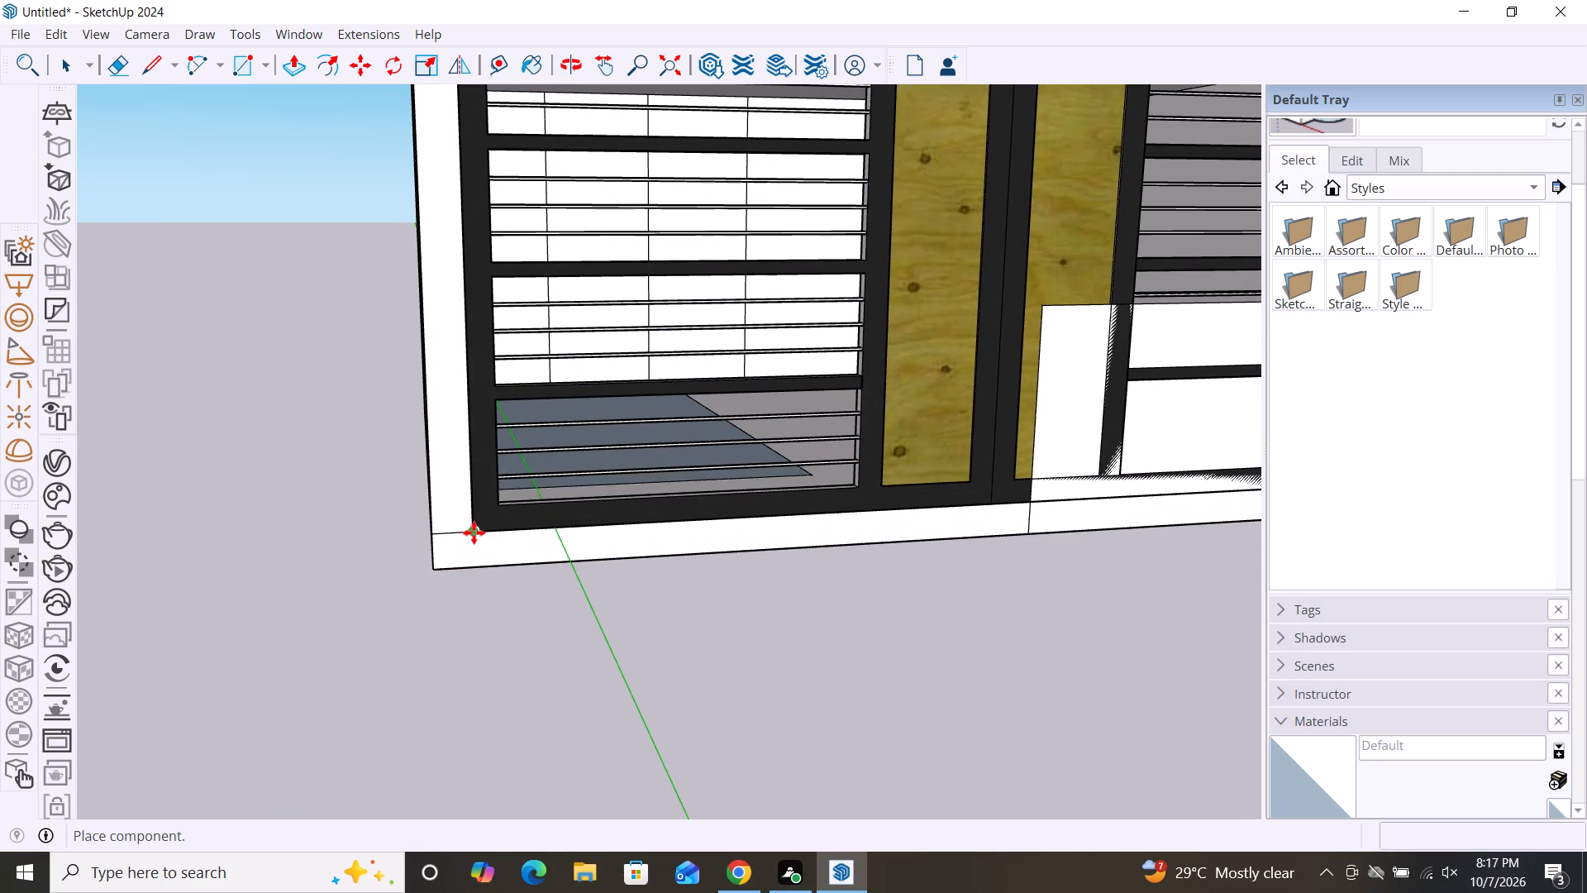
pyautogui.click(474, 532)
# Scale the gate down to about 0.46 of its width and 0.37 of its height to suit the entrance opening.
pyautogui.scroll(-4, 412, 578)
pyautogui.scroll(-2, 342, 564)
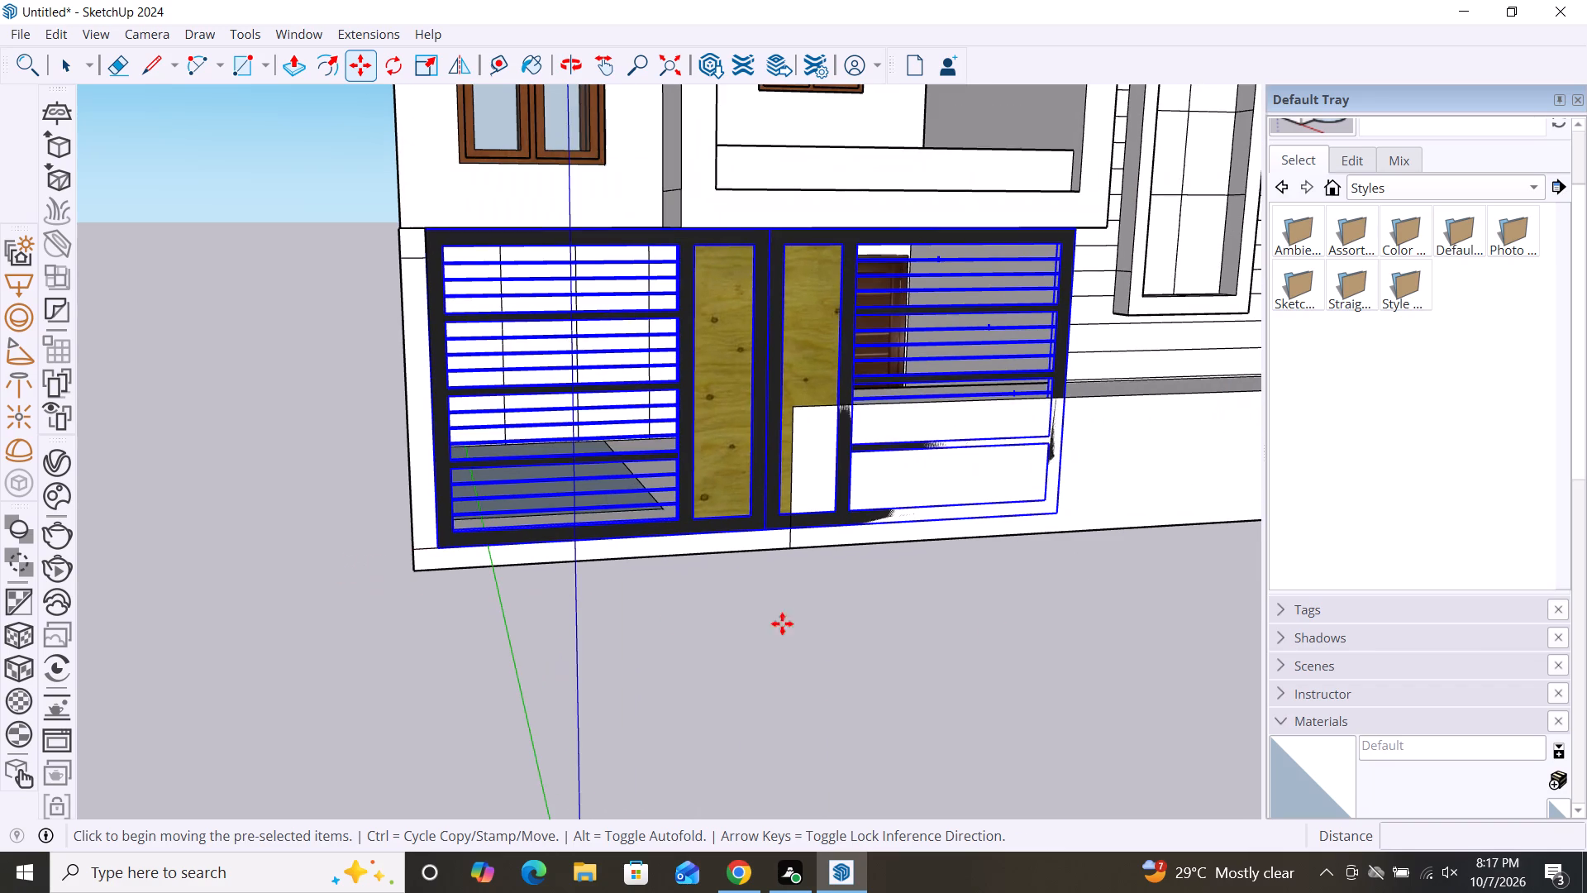
pyautogui.press('s')
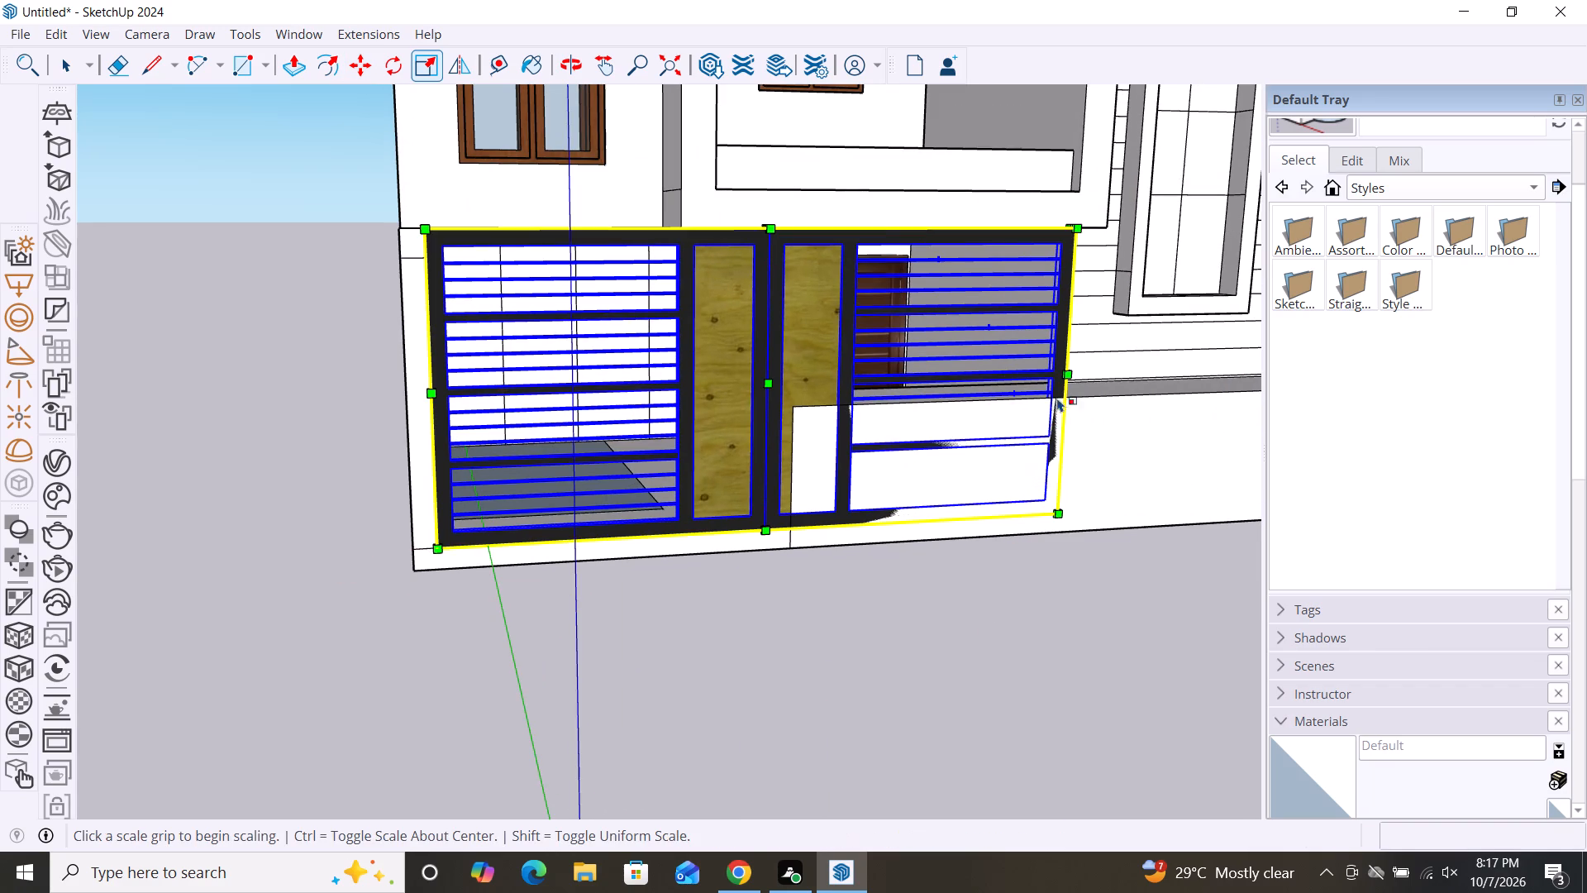
pyautogui.click(1068, 369)
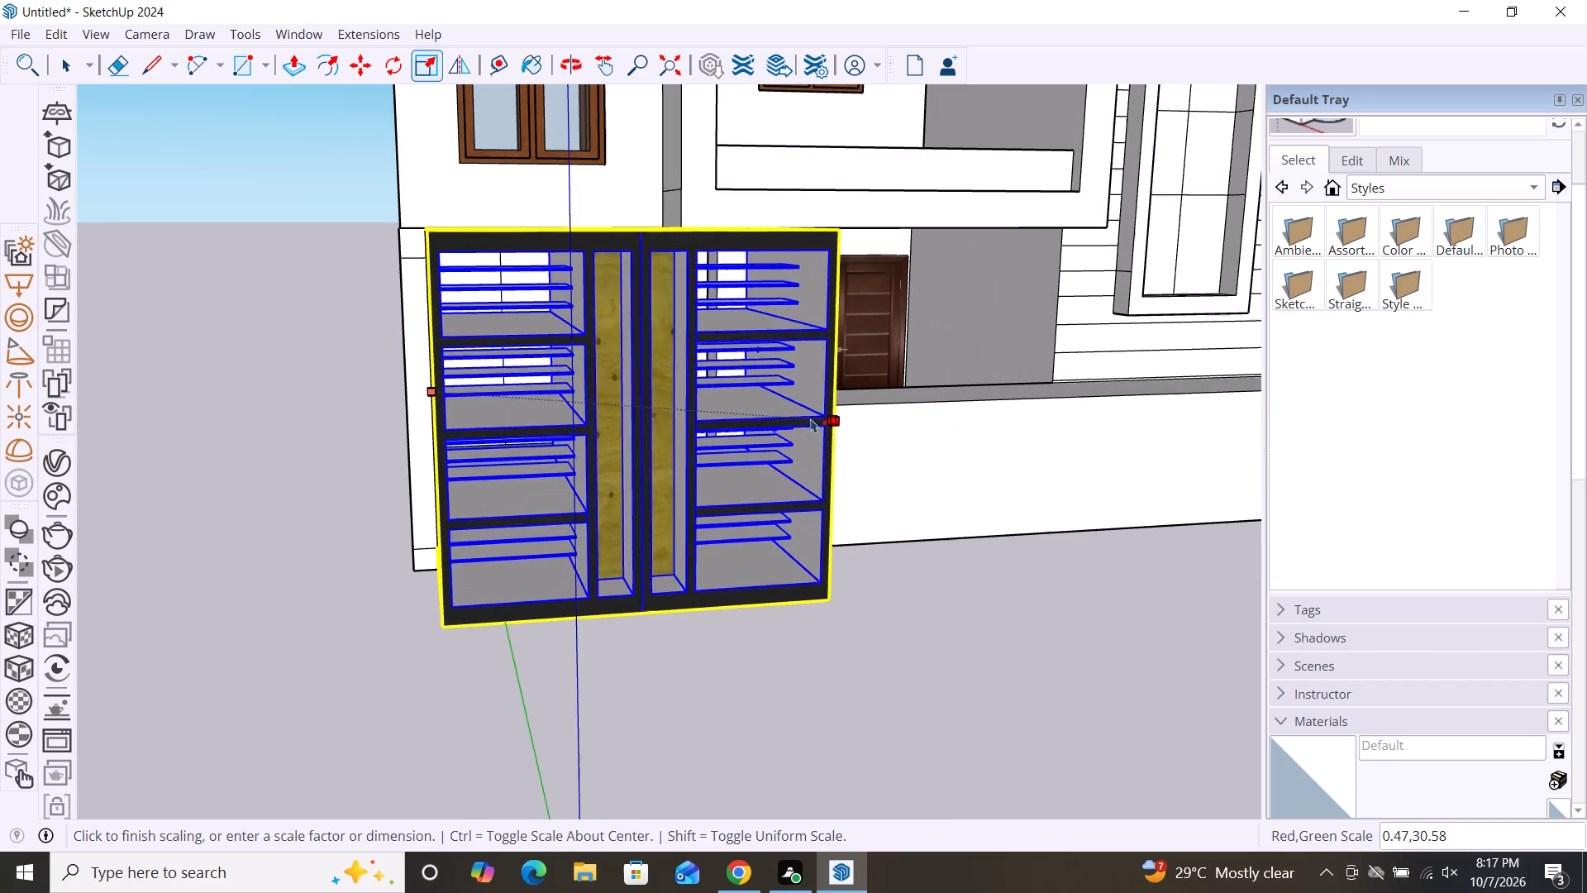
pyautogui.click(798, 412)
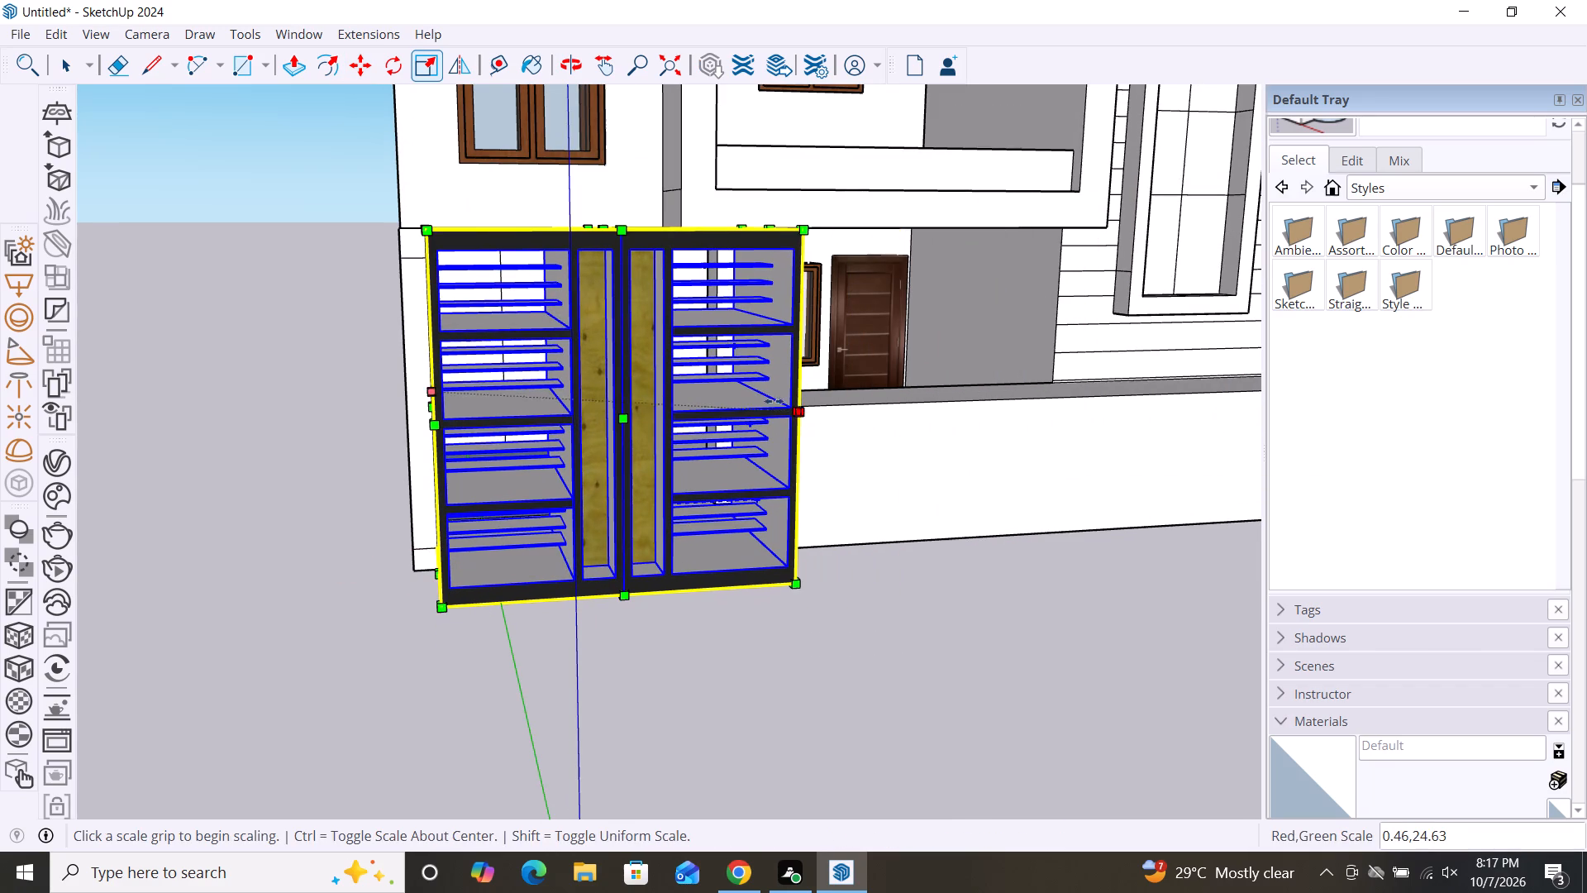
pyautogui.click(619, 231)
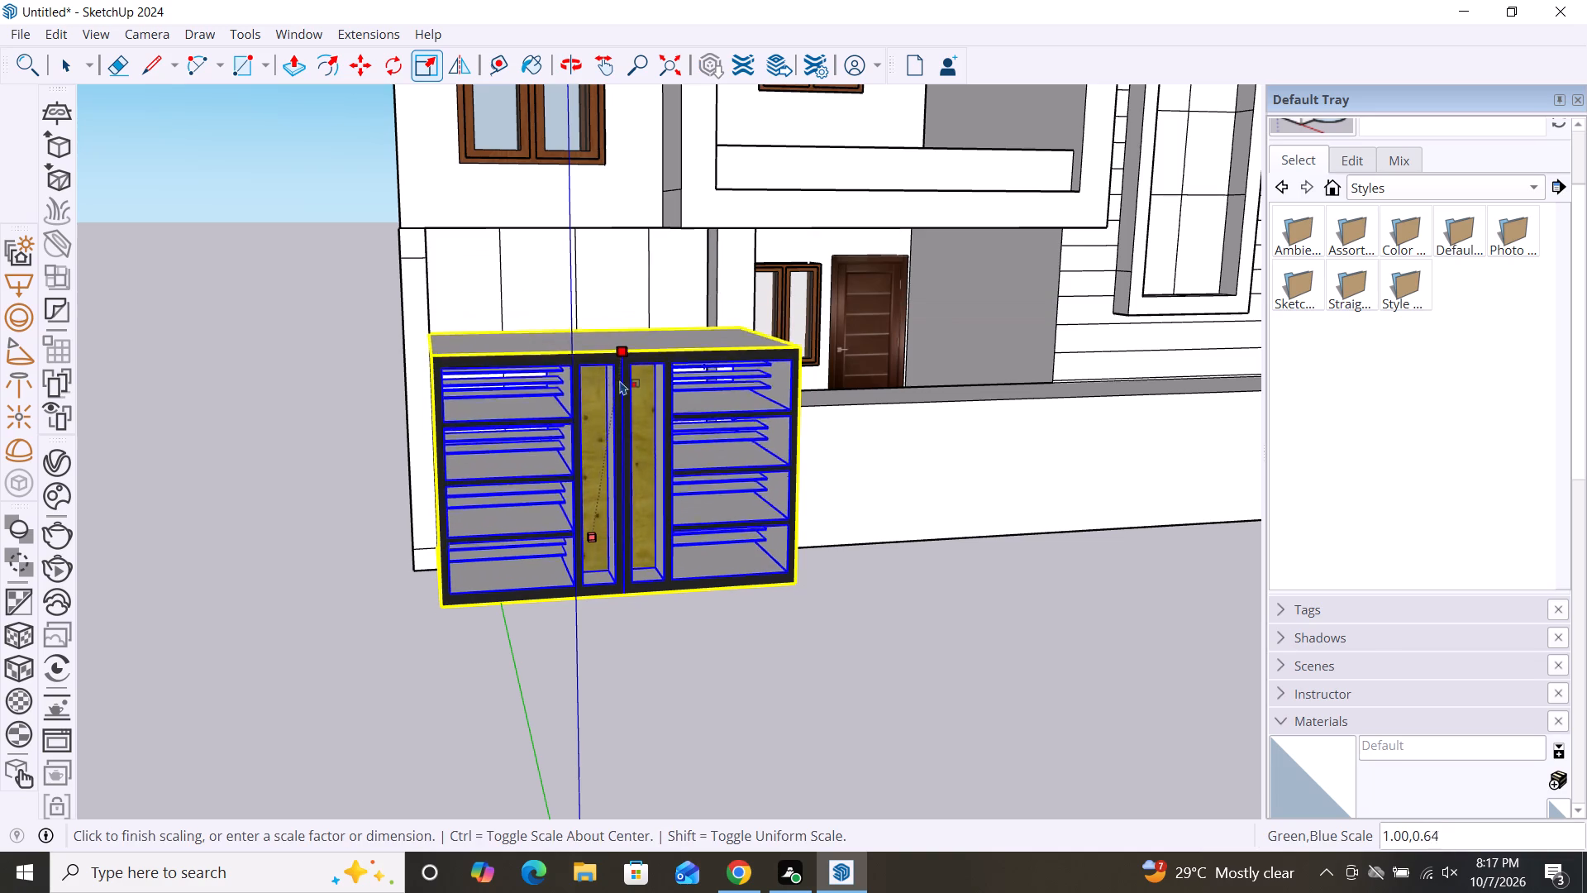
pyautogui.click(631, 475)
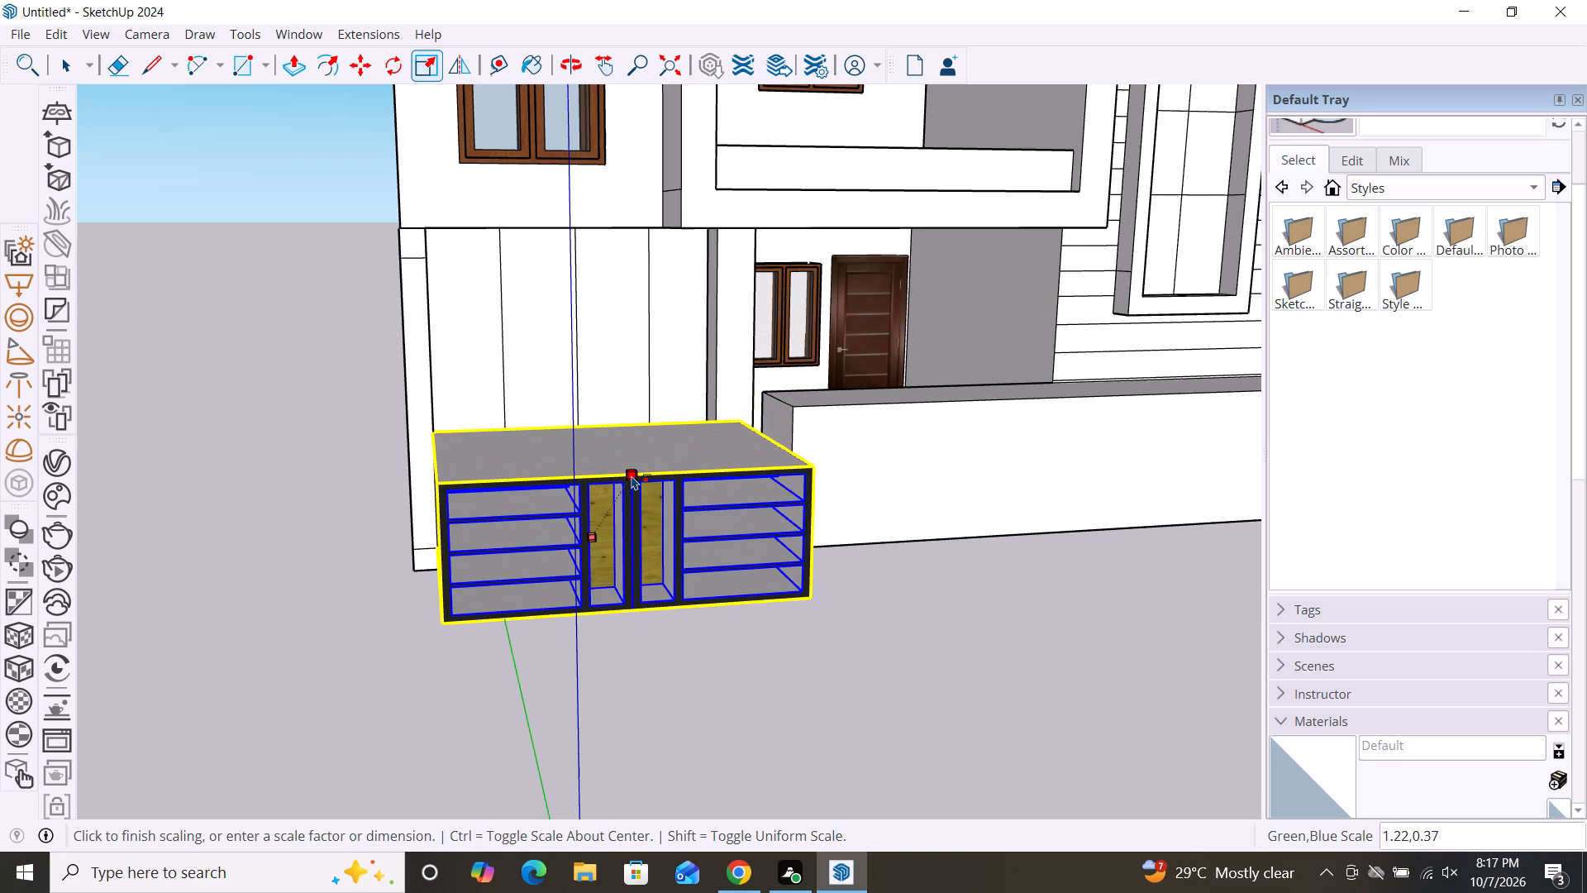
# Scale the gate's depth to about 0.15 so it becomes a thin panel.
pyautogui.moveTo(639, 546); pyautogui.dragTo(636, 526)
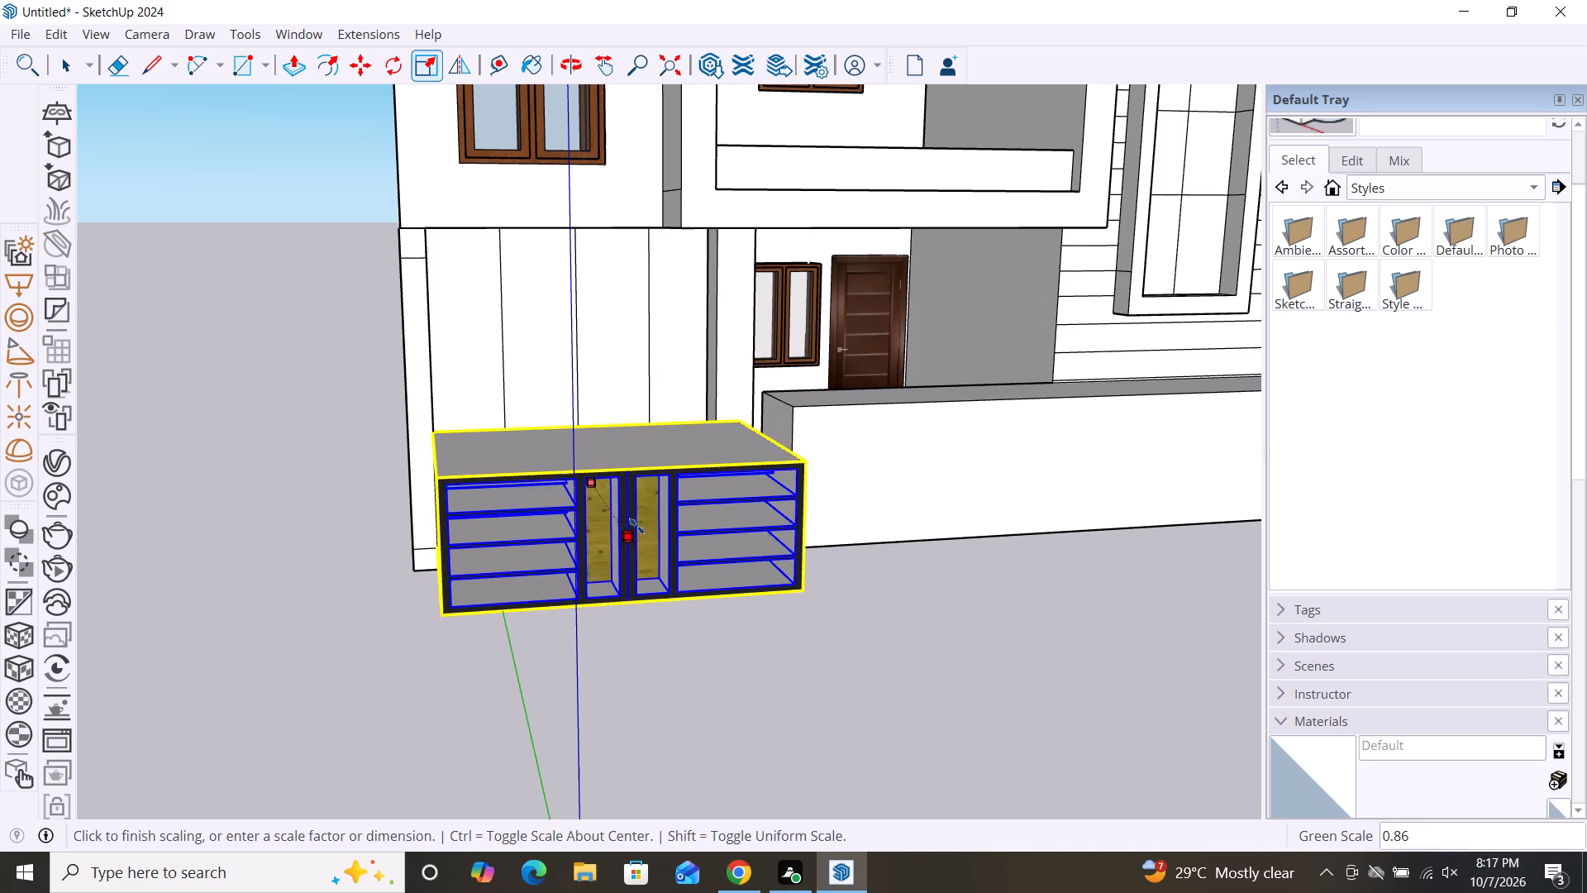
pyautogui.moveTo(636, 526); pyautogui.dragTo(627, 480)
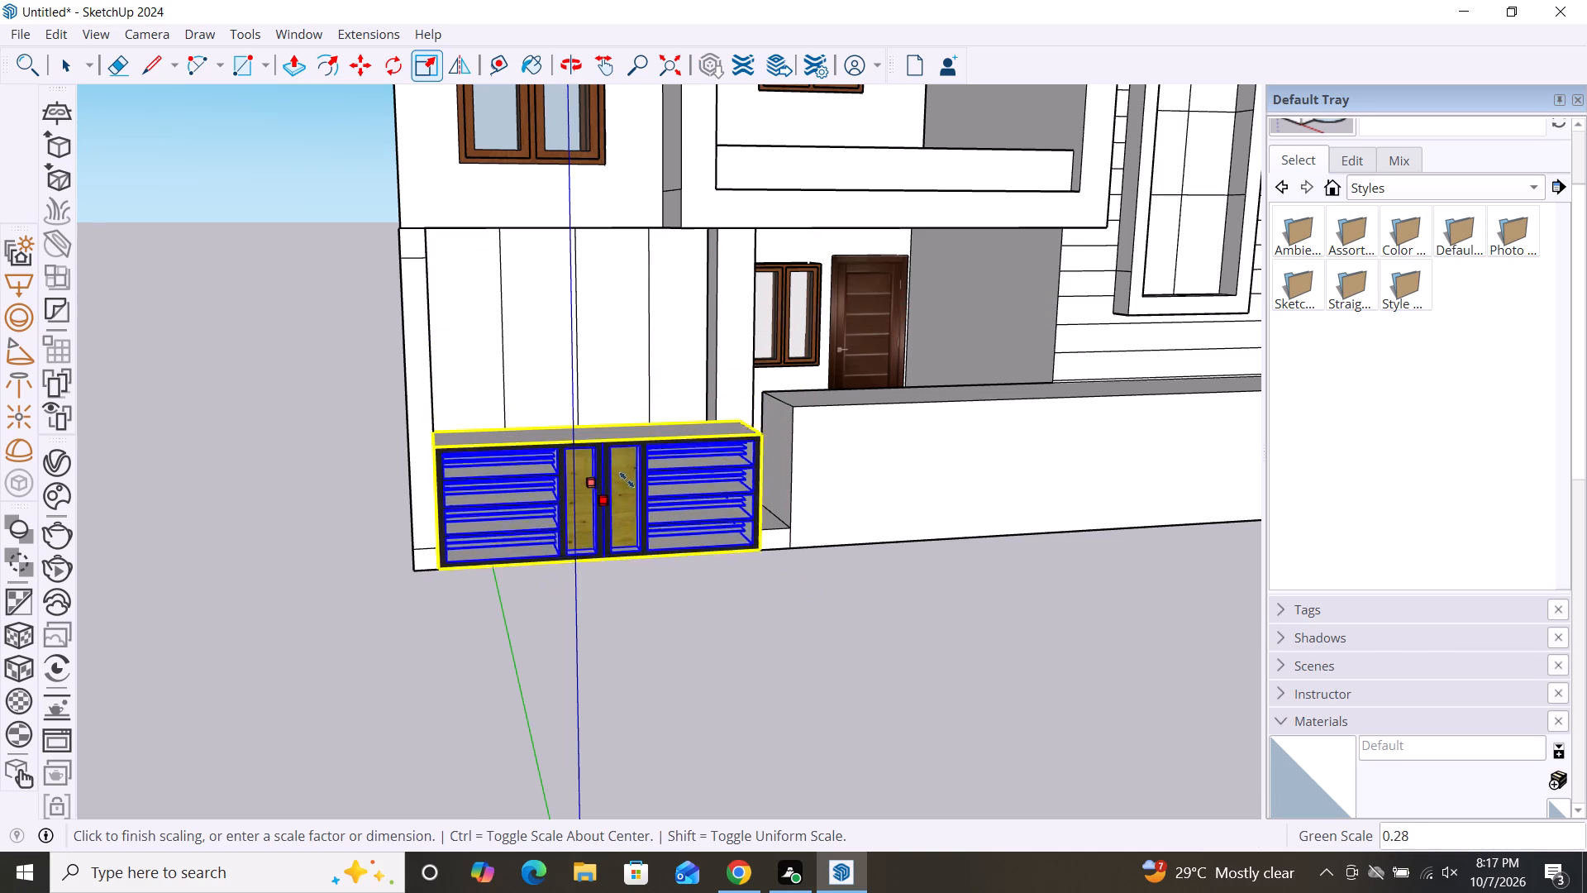
pyautogui.moveTo(627, 480); pyautogui.dragTo(626, 475)
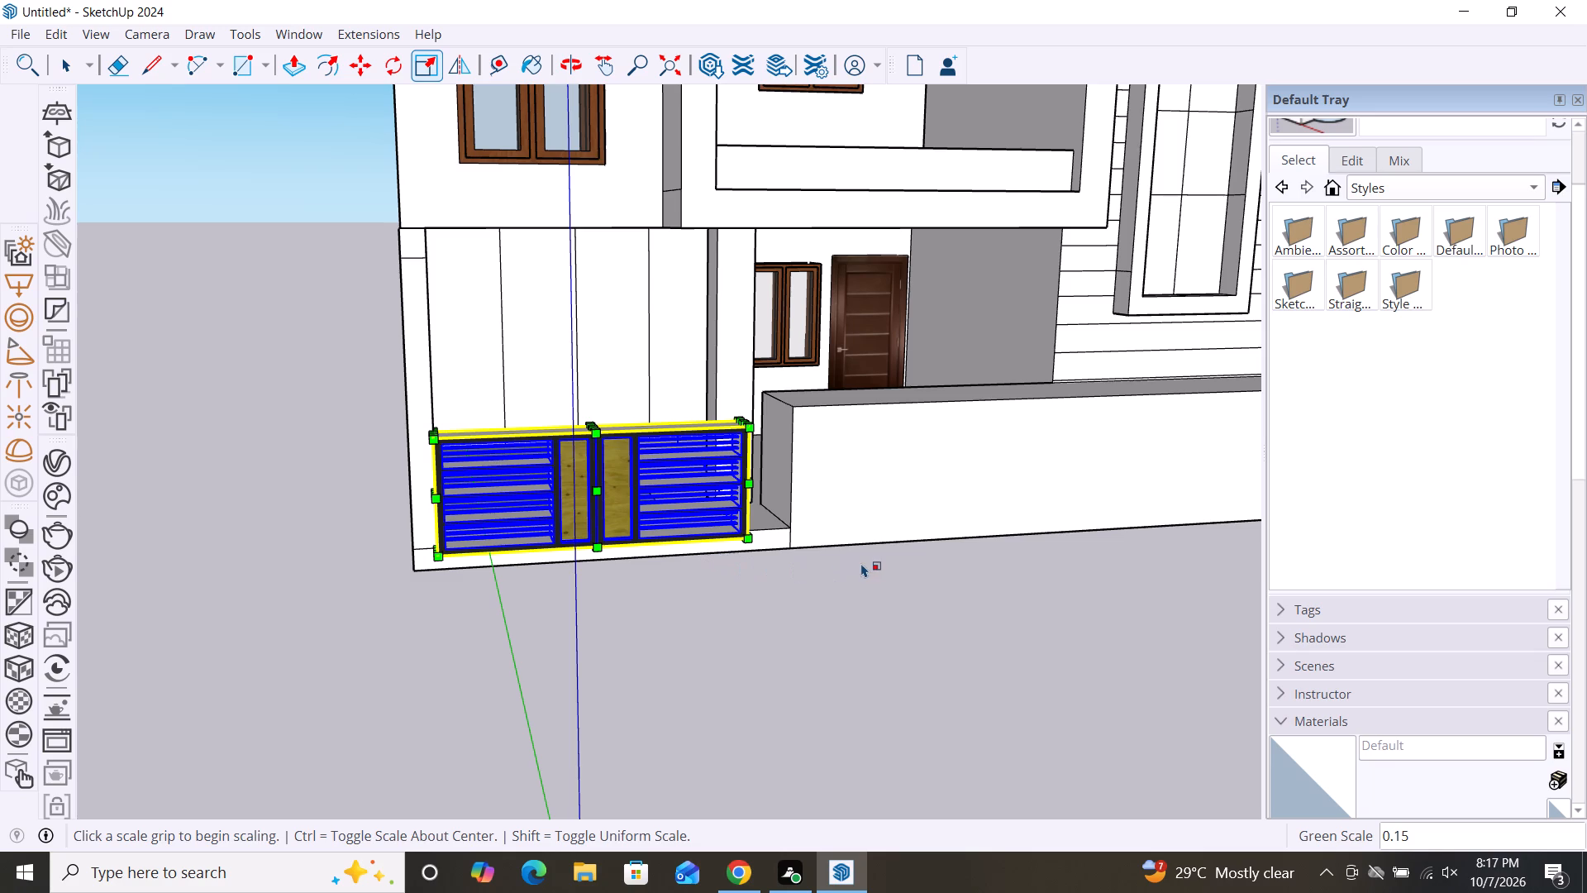
# Move the gate by its lower corner about 1' 3 5/8" onto the bottom front corner of the low wall.
pyautogui.press('m')
pyautogui.click(746, 535)
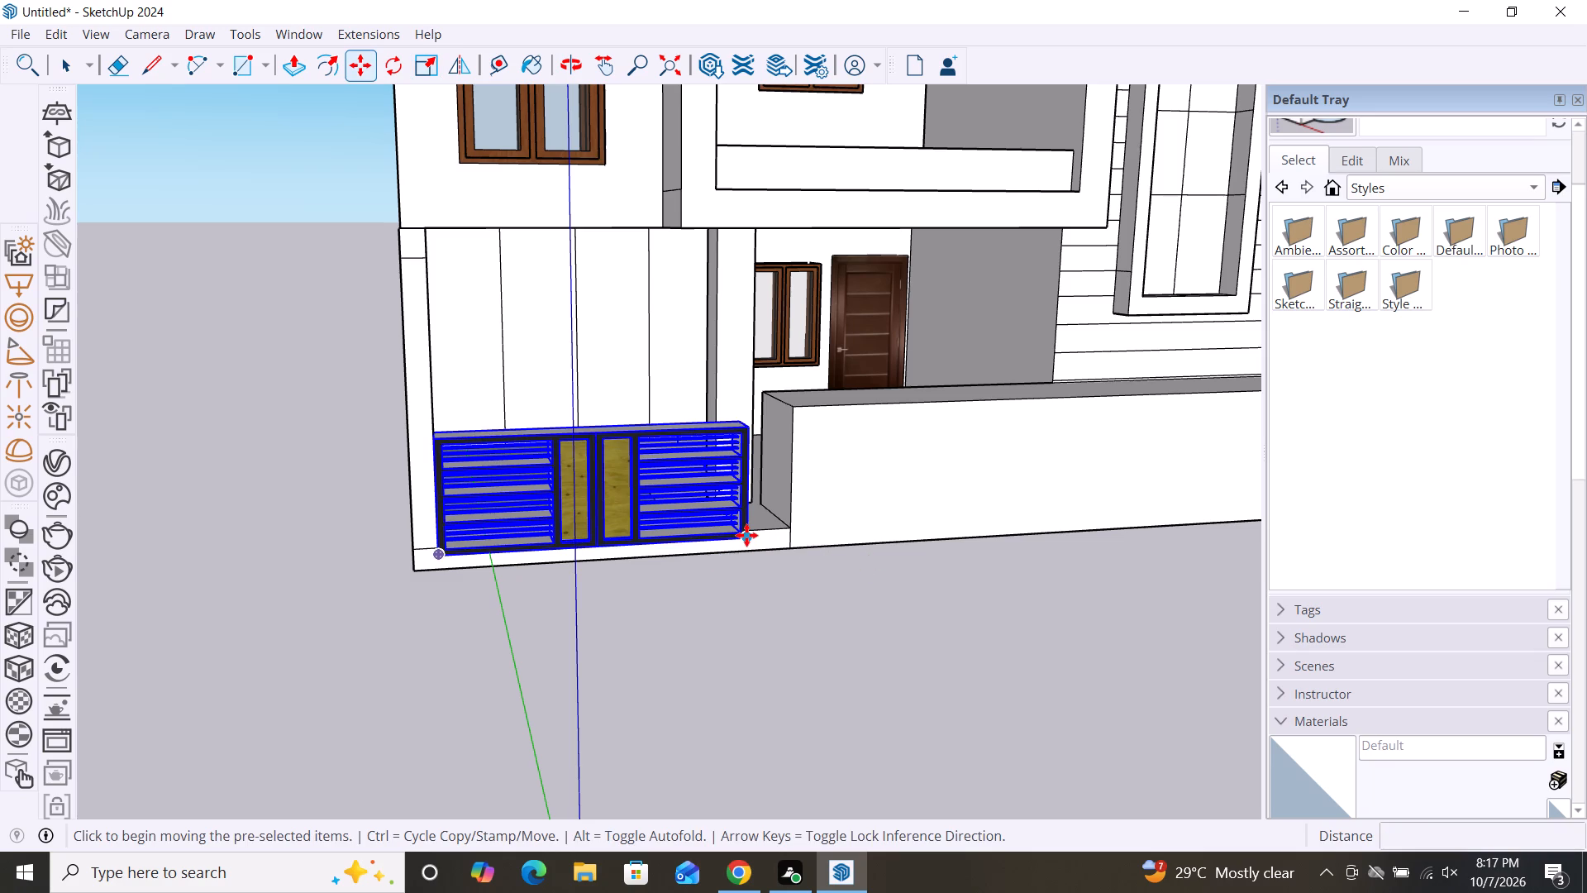
pyautogui.scroll(6, 780, 522)
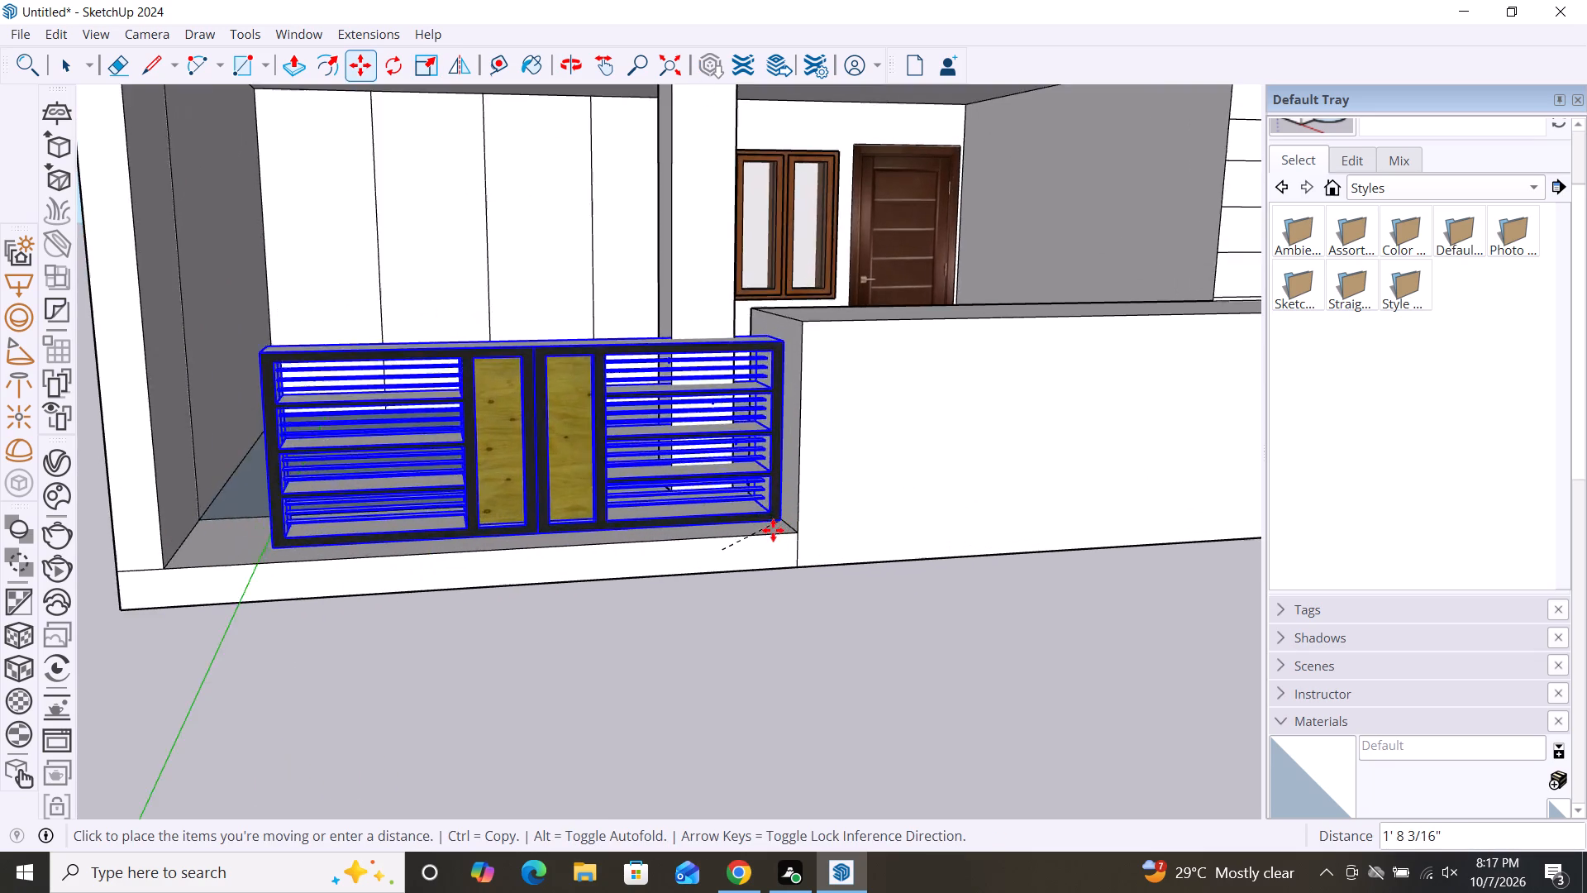
pyautogui.scroll(2, 773, 530)
pyautogui.click(811, 530)
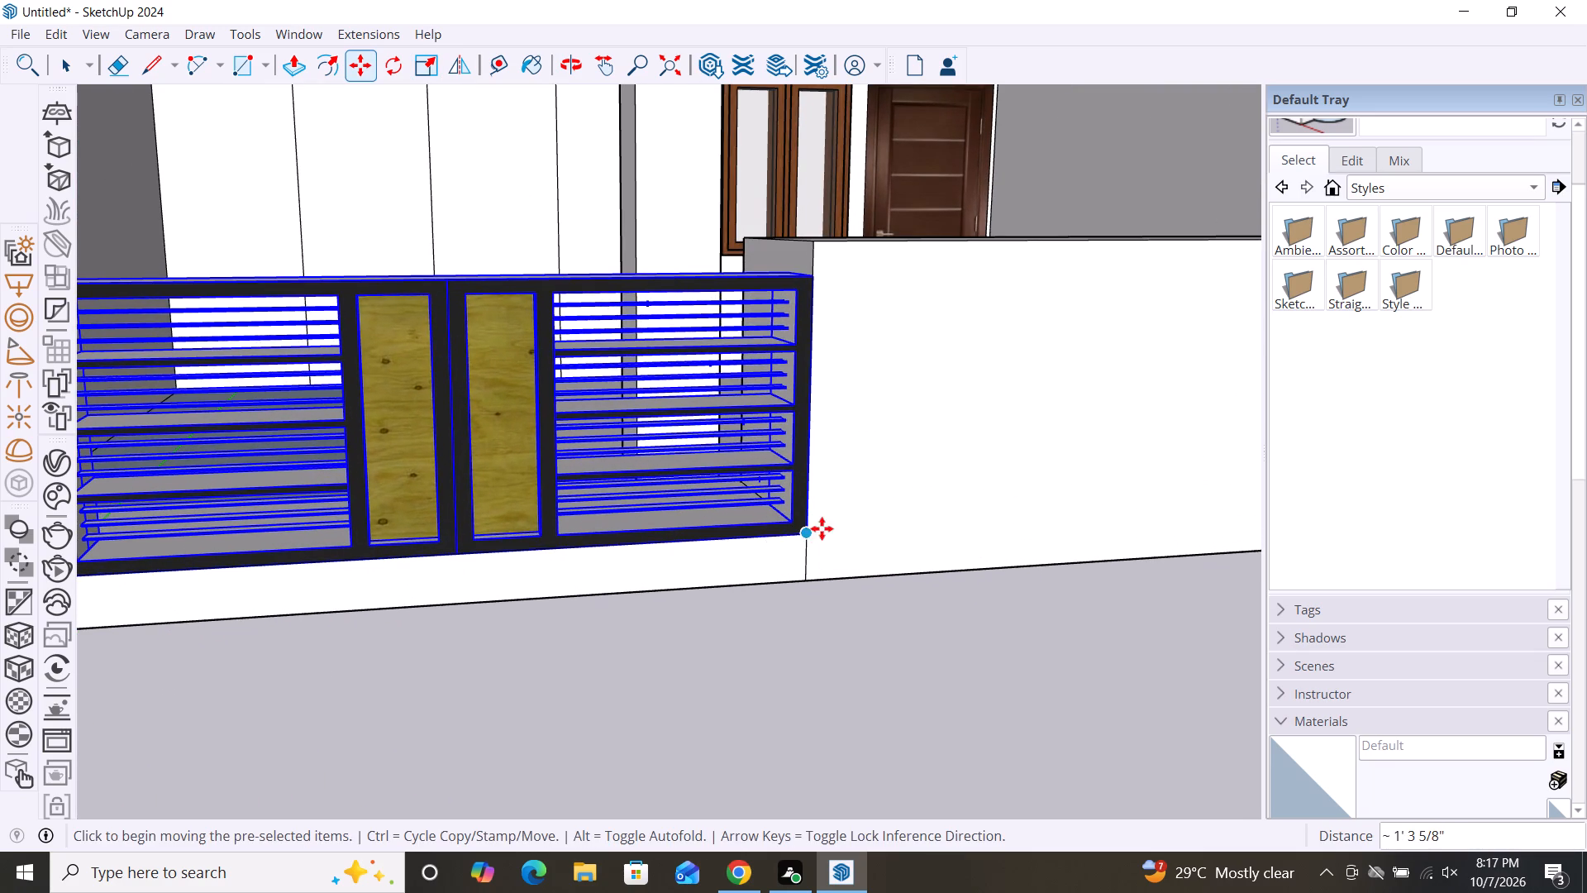
# Scale the gate's width by about 1.18 so it spans from the low wall to the side wall of the opening.
pyautogui.scroll(-4, 960, 551)
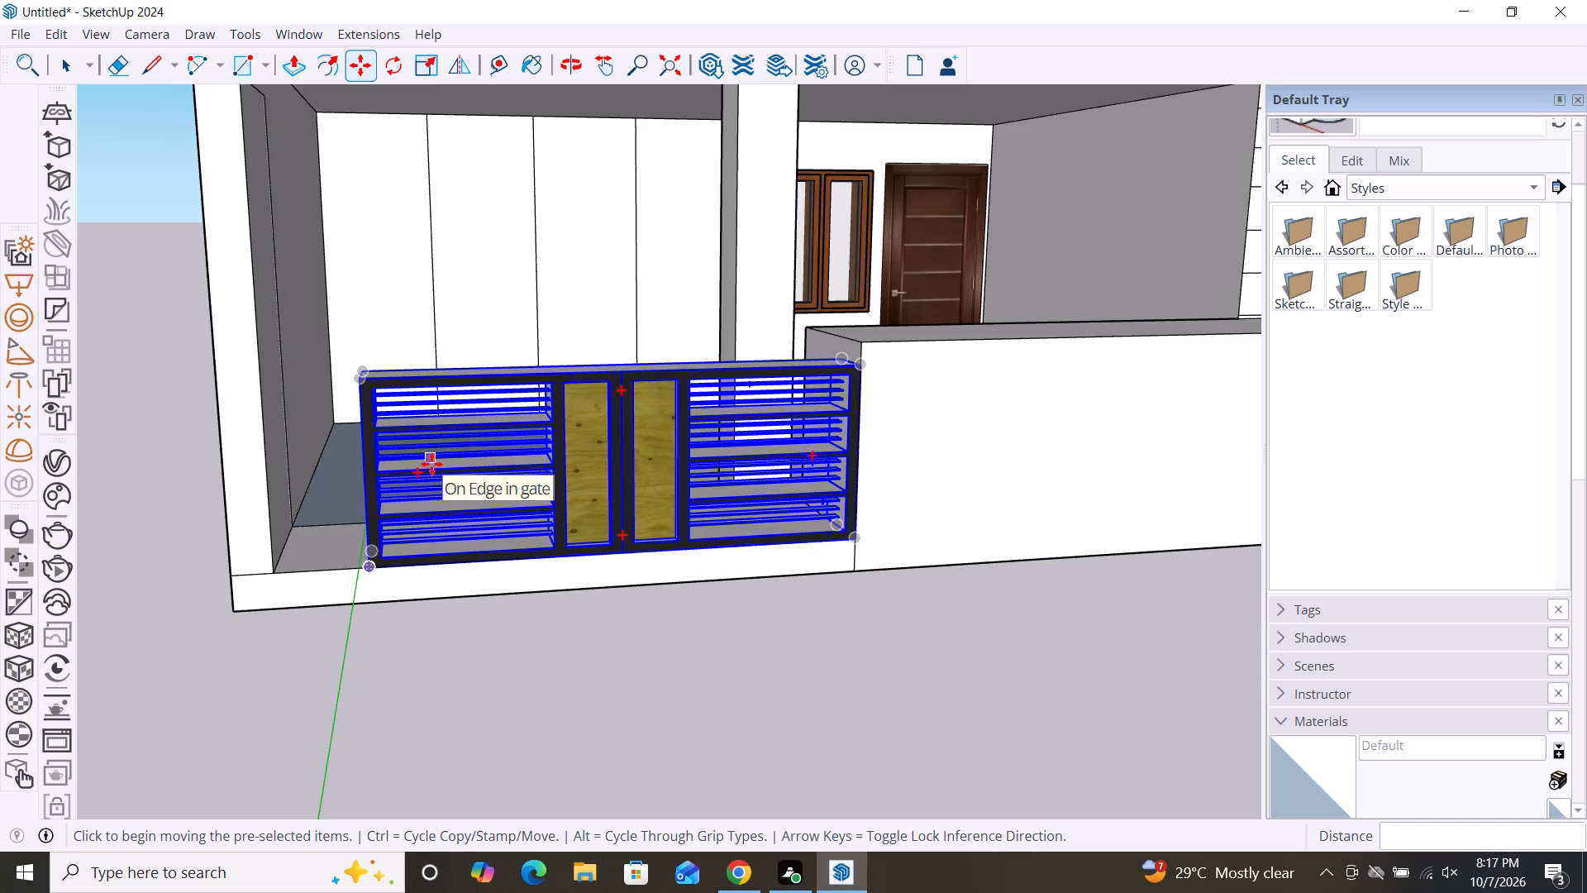
pyautogui.press('s')
pyautogui.click(361, 473)
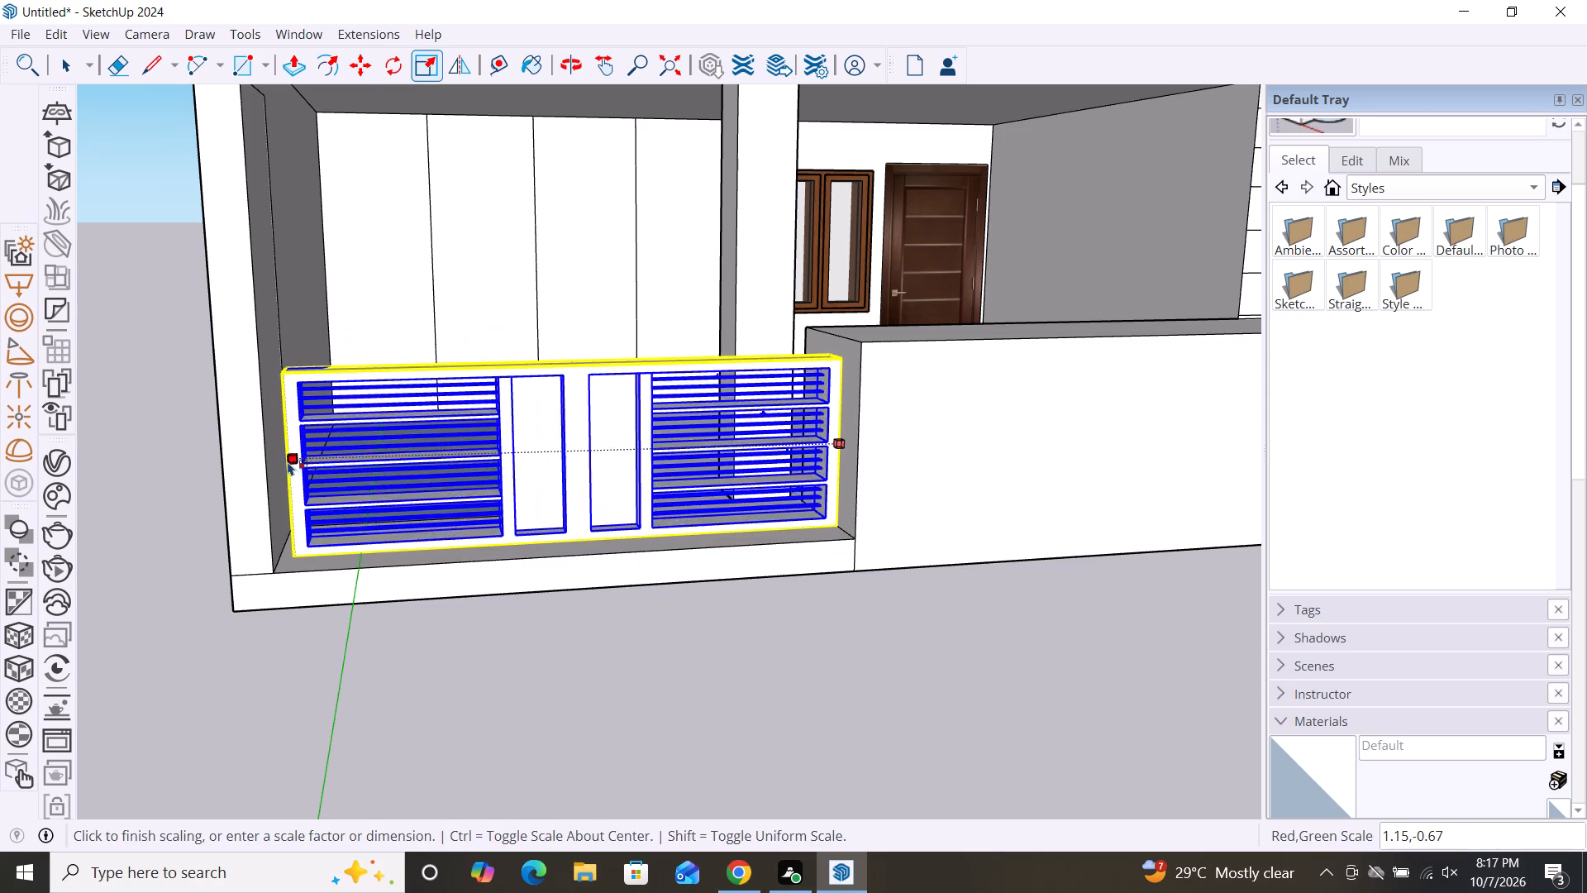
pyautogui.click(278, 505)
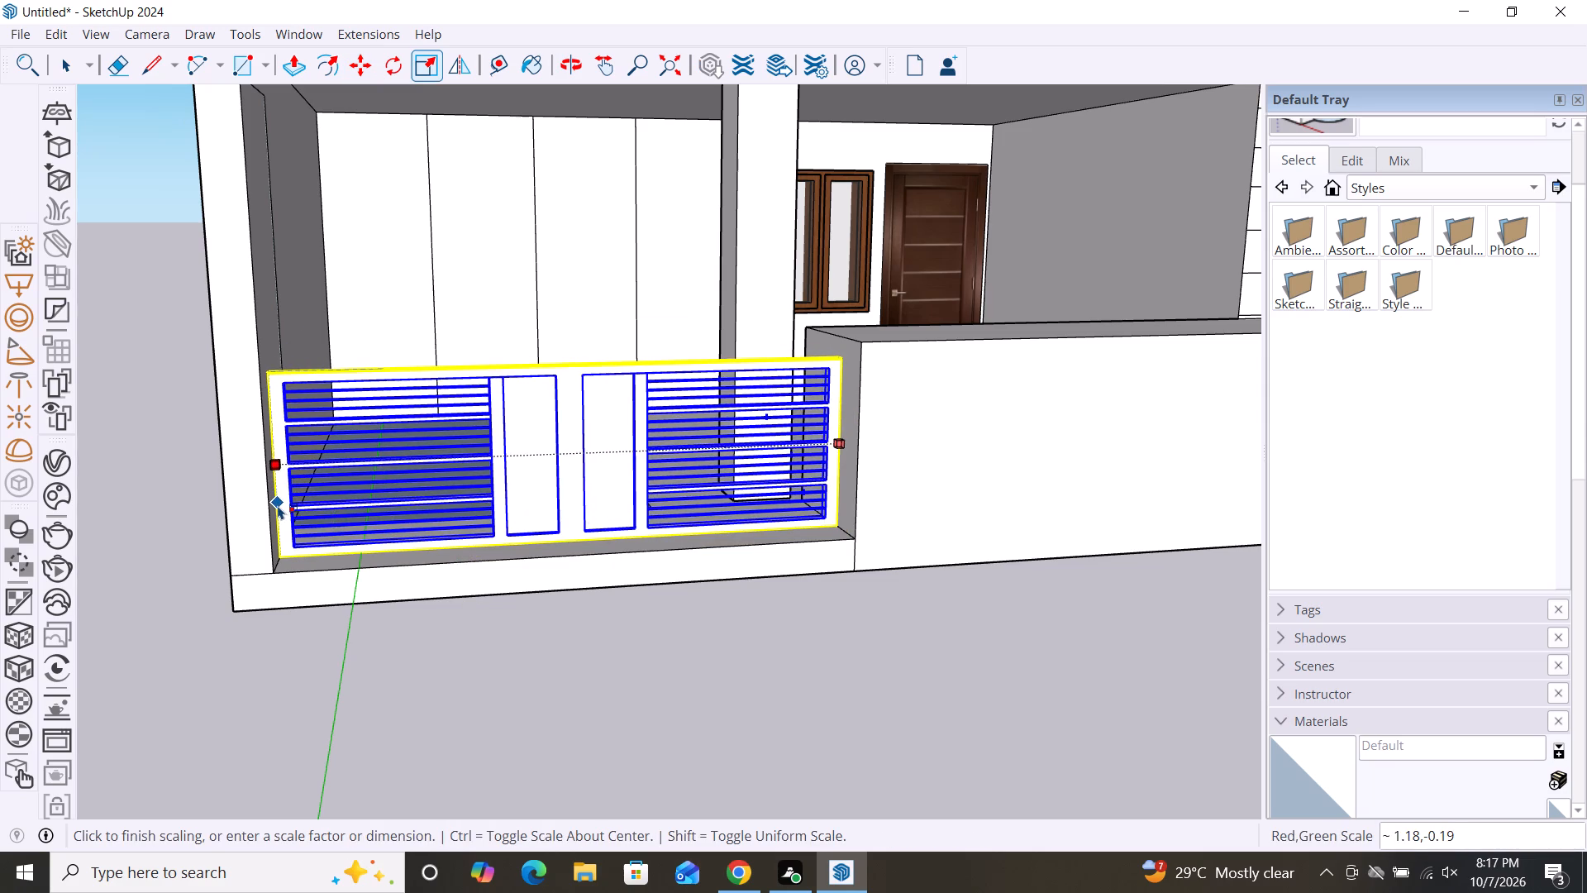
pyautogui.press('space')
pyautogui.click(388, 665)
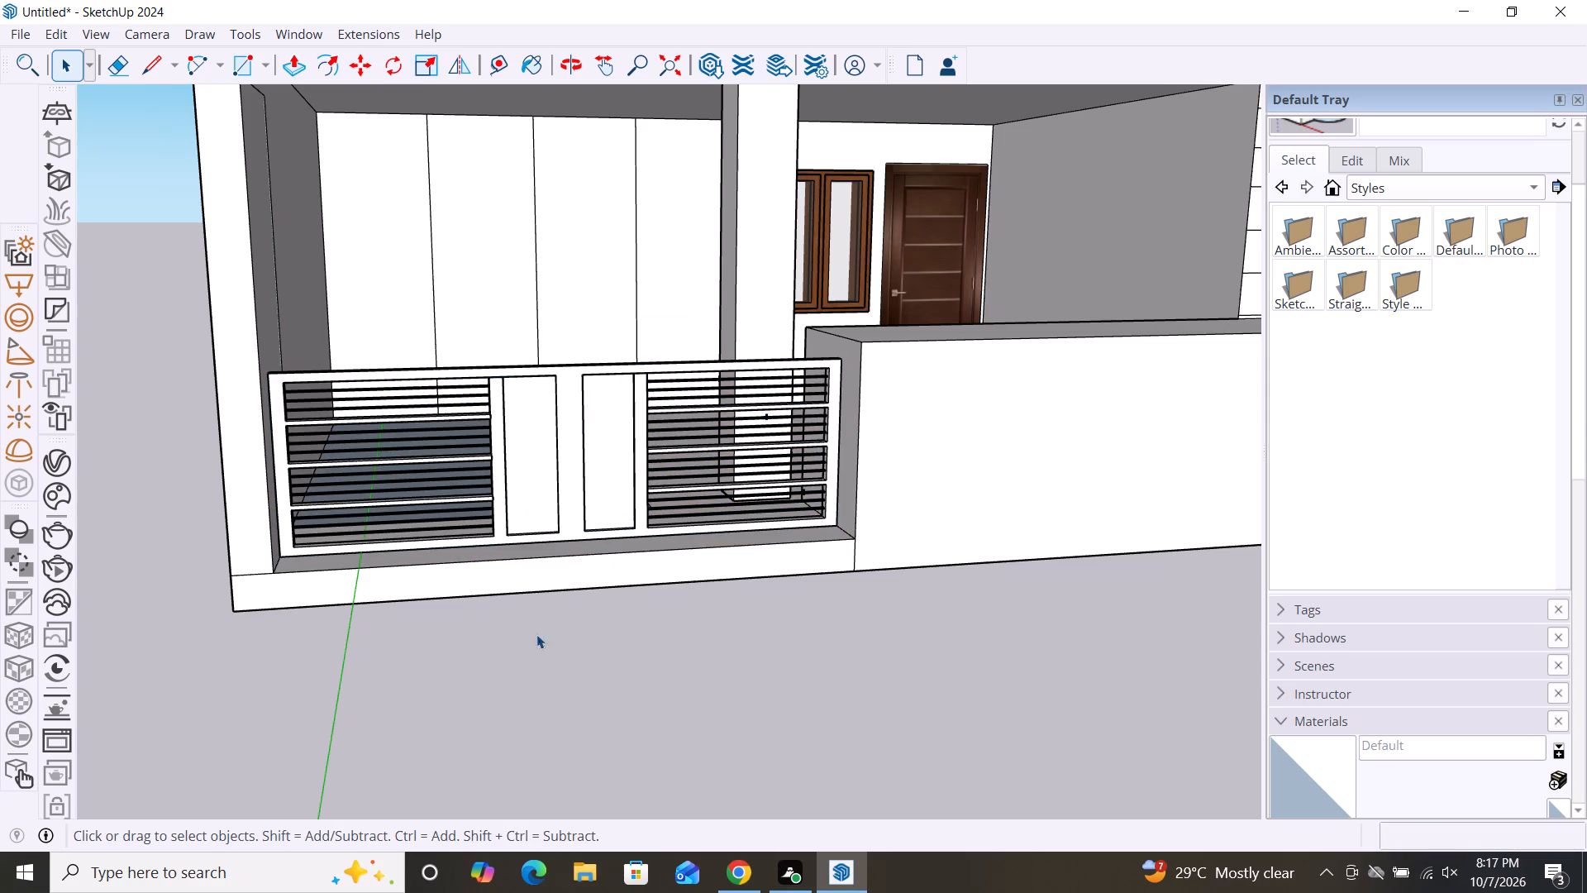
# Move the gate forward so its lower corner meets the low wall's bottom front corner, flush with the wall face.
pyautogui.click(728, 473)
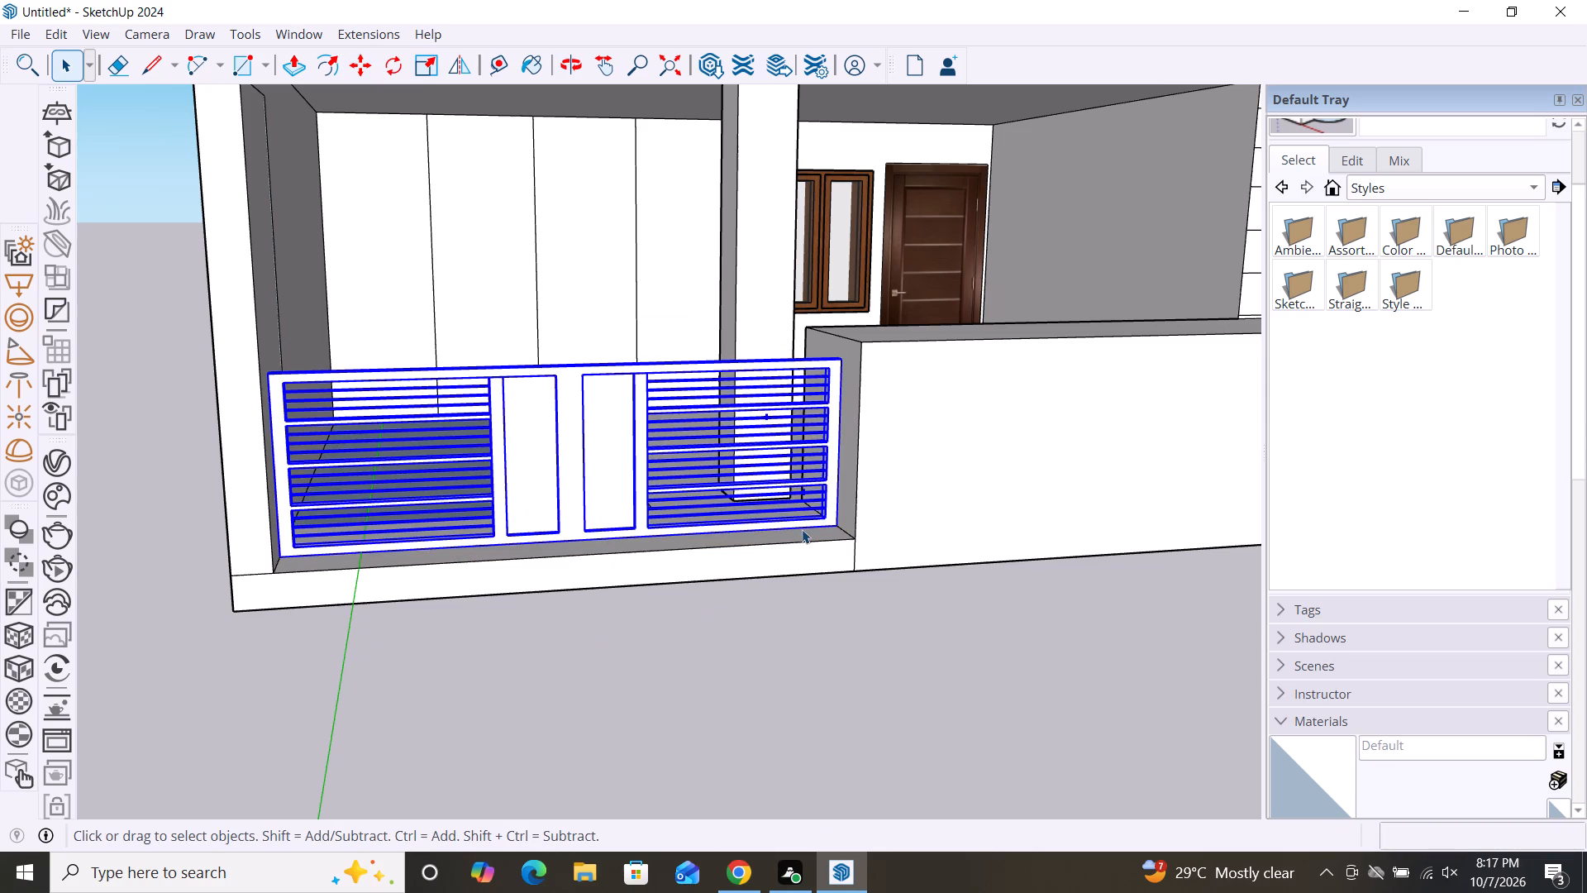
pyautogui.press('m')
pyautogui.click(833, 524)
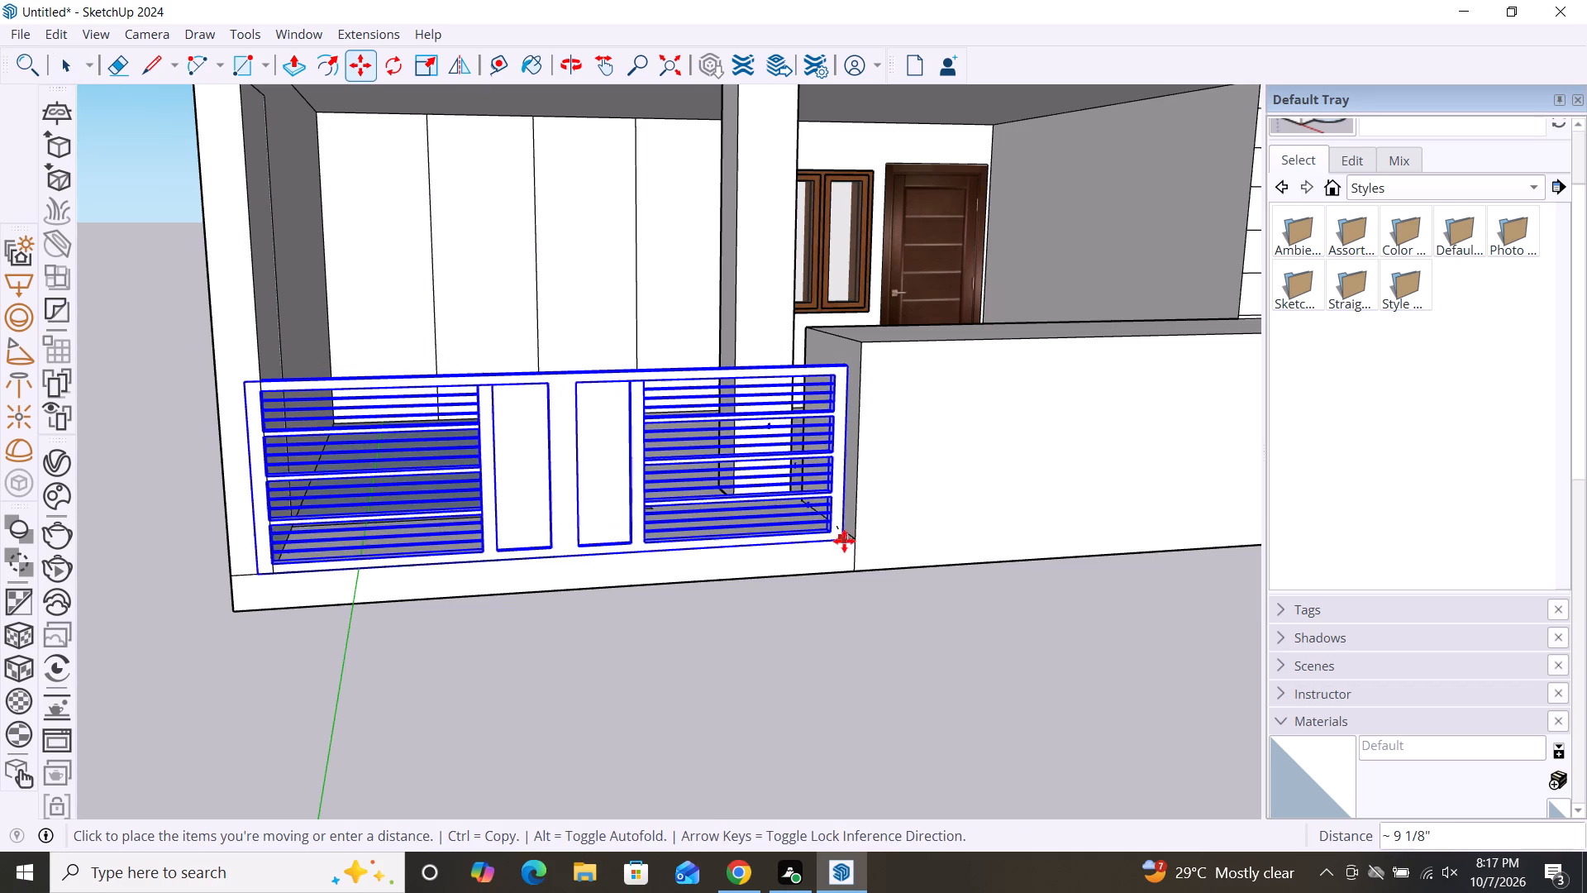
pyautogui.click(850, 540)
pyautogui.press('space')
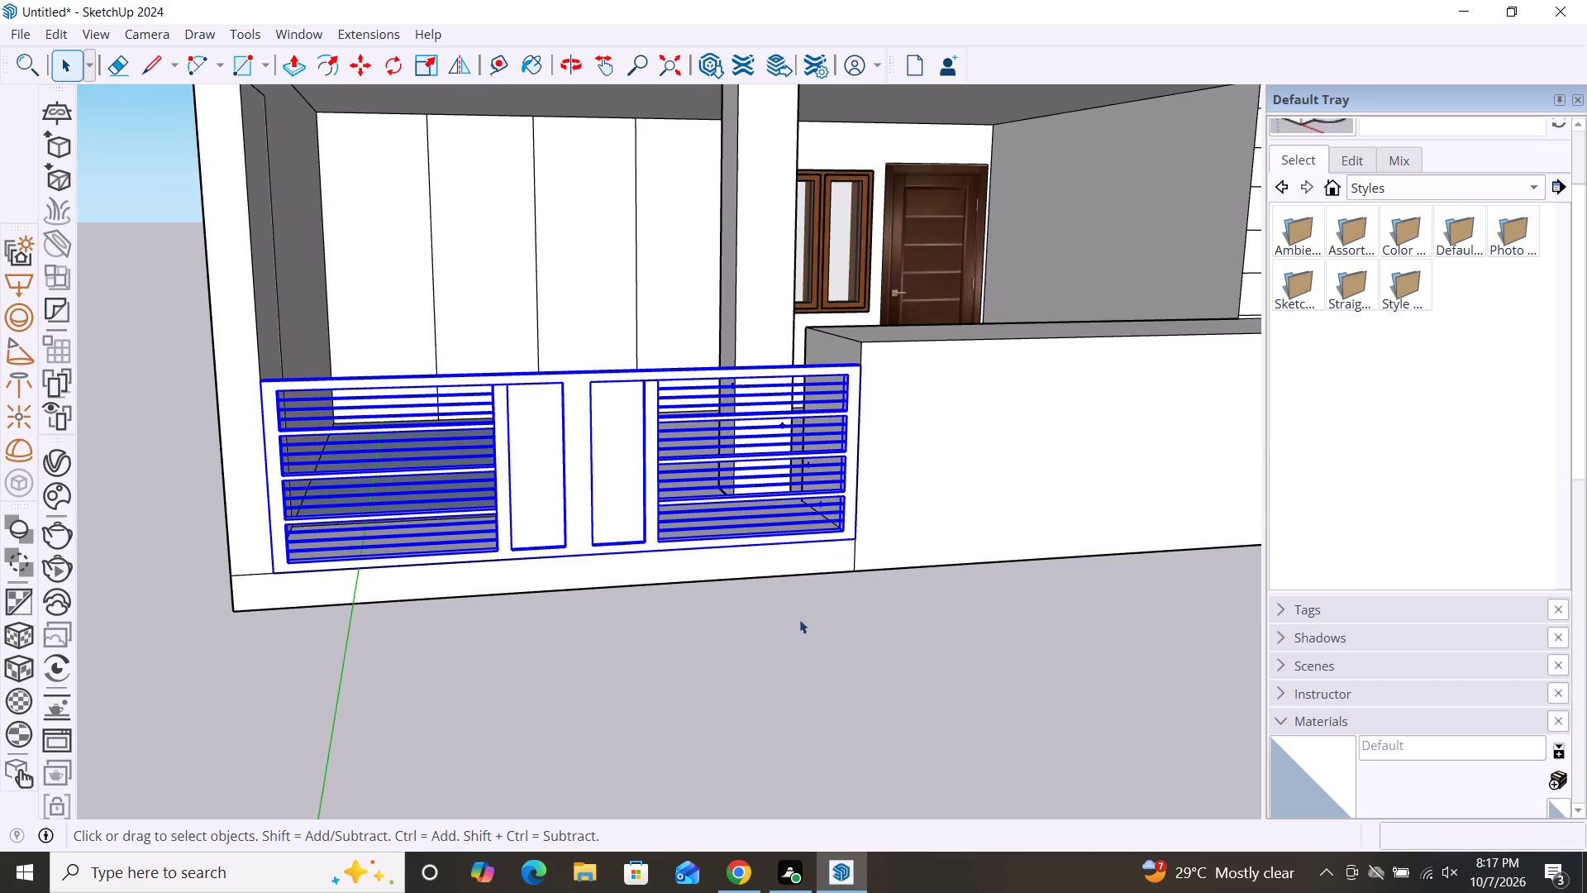
pyautogui.click(785, 647)
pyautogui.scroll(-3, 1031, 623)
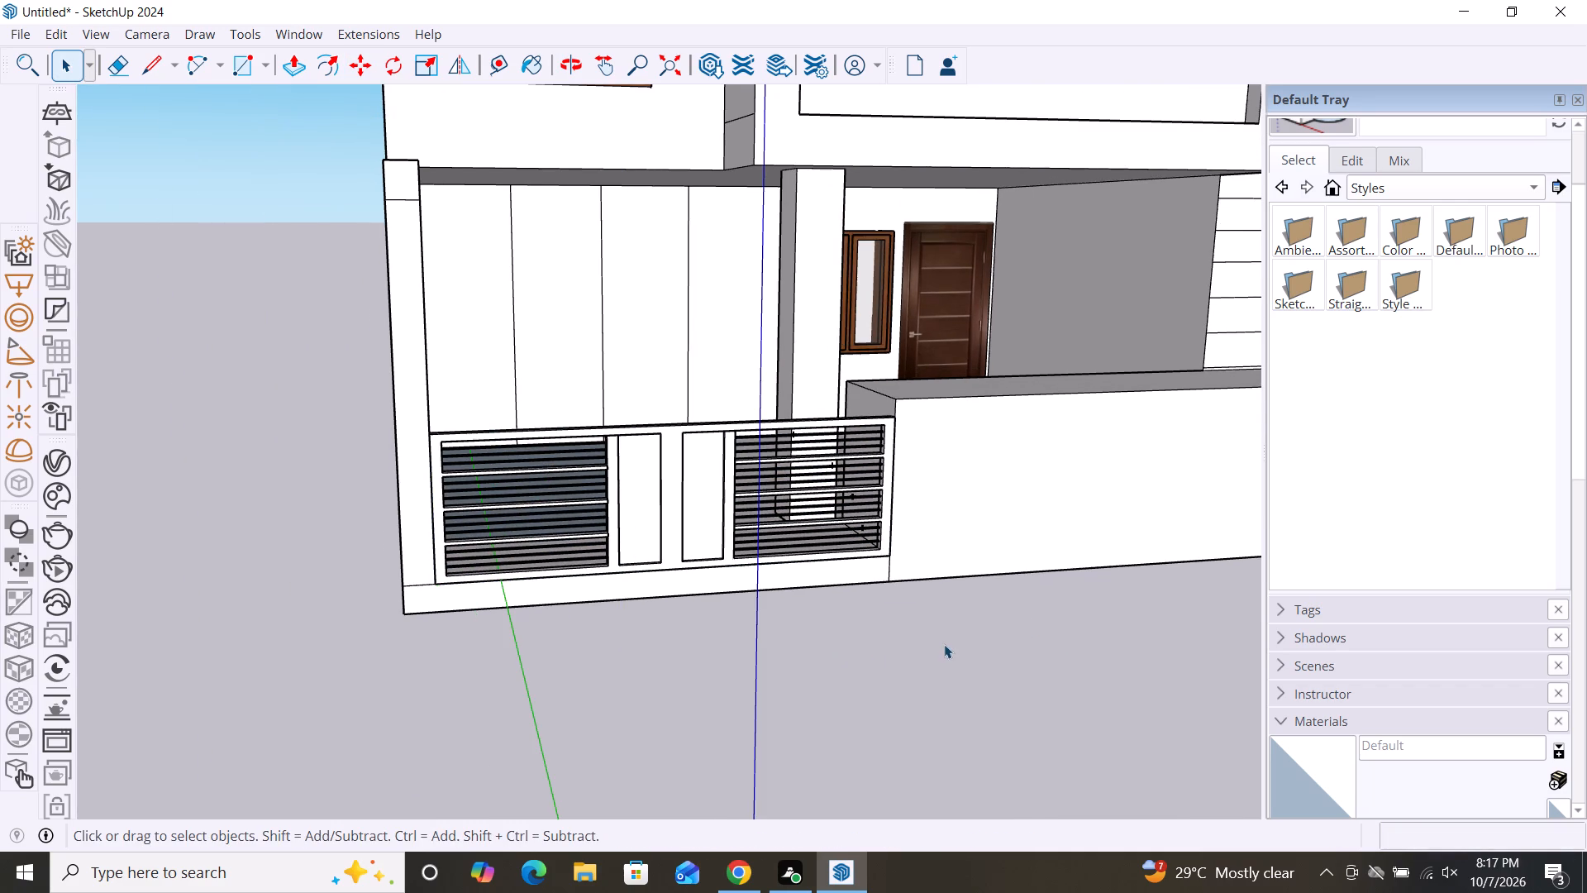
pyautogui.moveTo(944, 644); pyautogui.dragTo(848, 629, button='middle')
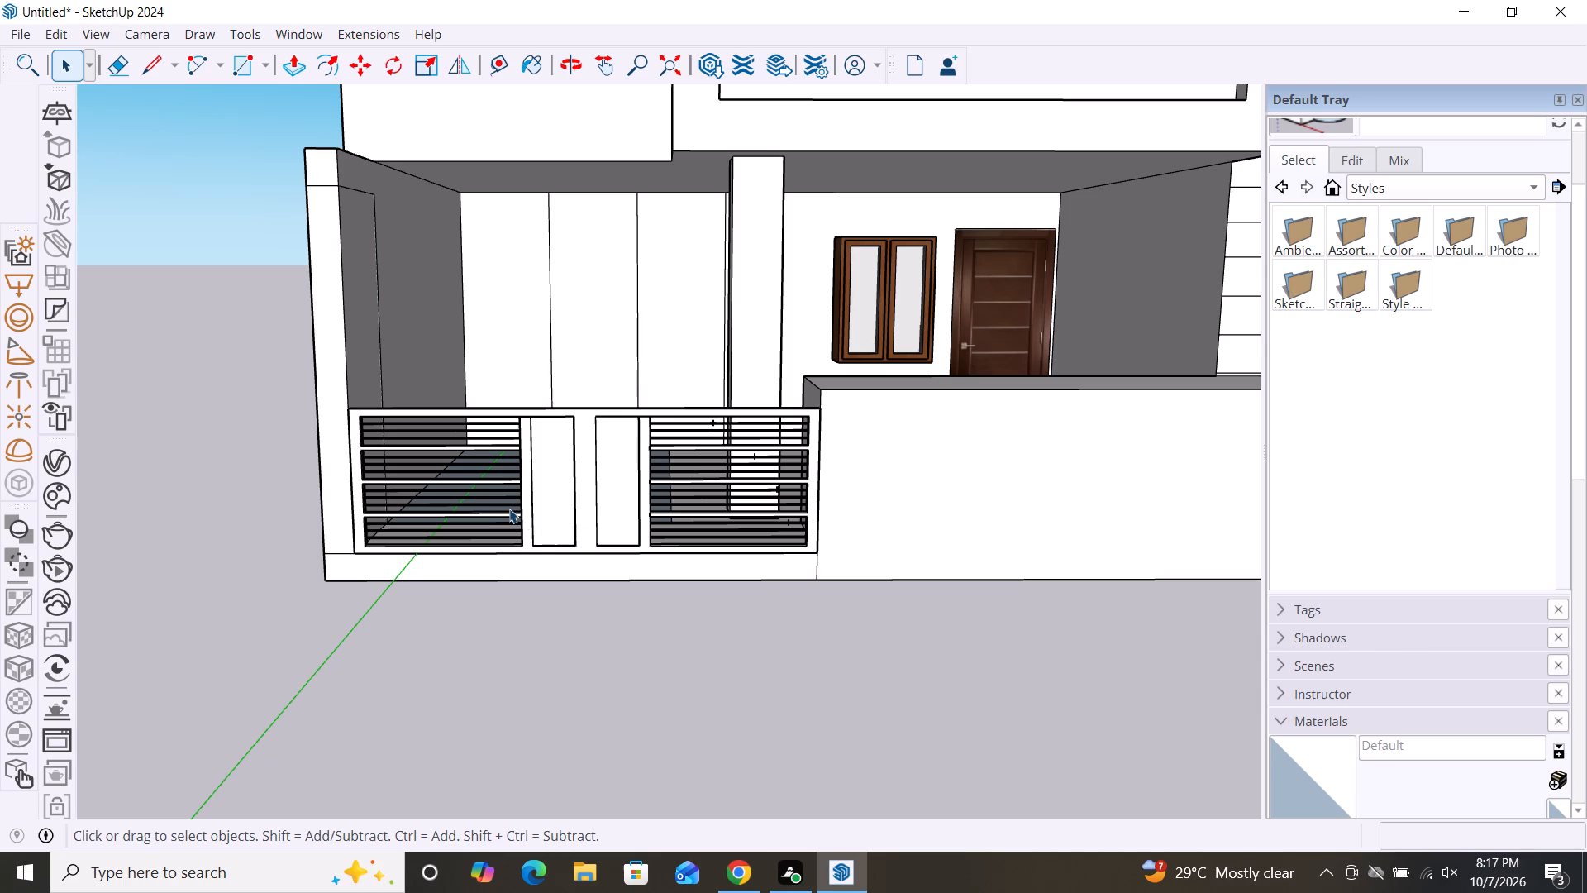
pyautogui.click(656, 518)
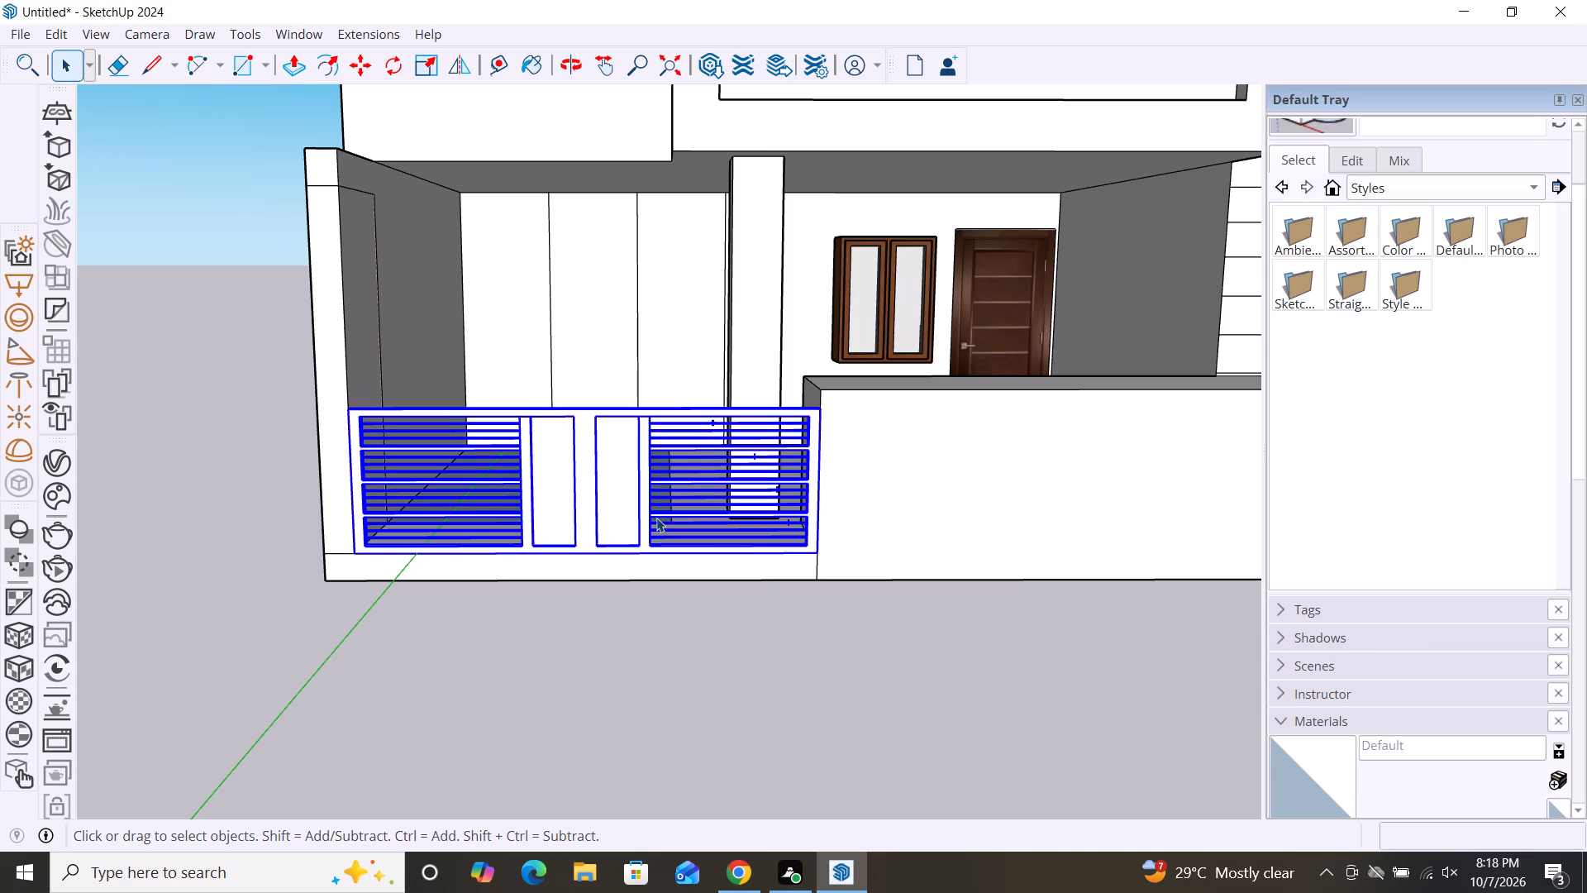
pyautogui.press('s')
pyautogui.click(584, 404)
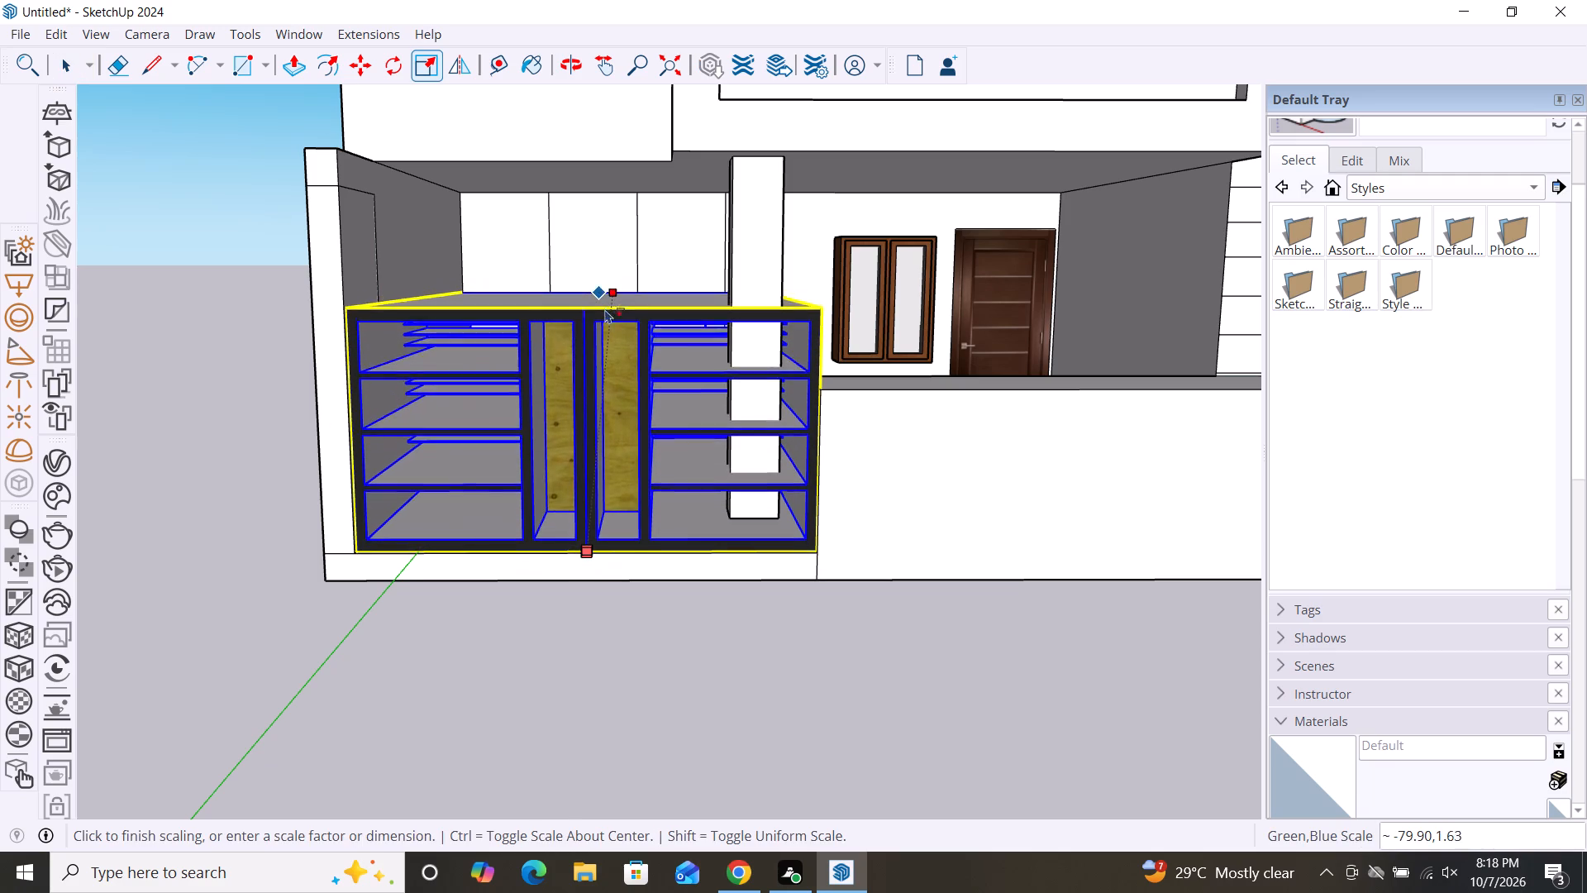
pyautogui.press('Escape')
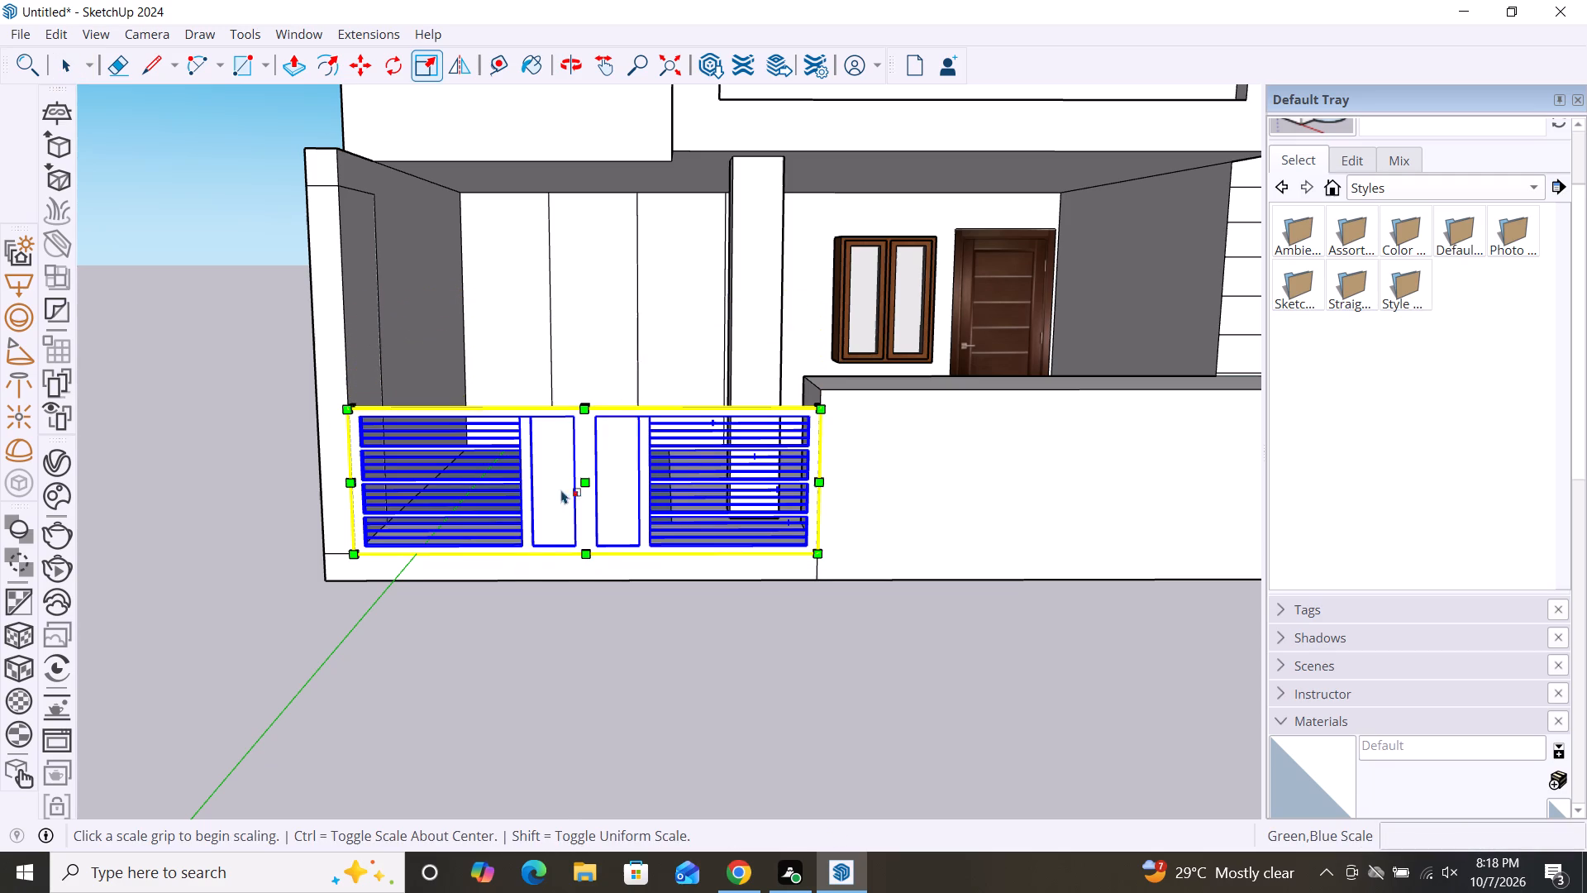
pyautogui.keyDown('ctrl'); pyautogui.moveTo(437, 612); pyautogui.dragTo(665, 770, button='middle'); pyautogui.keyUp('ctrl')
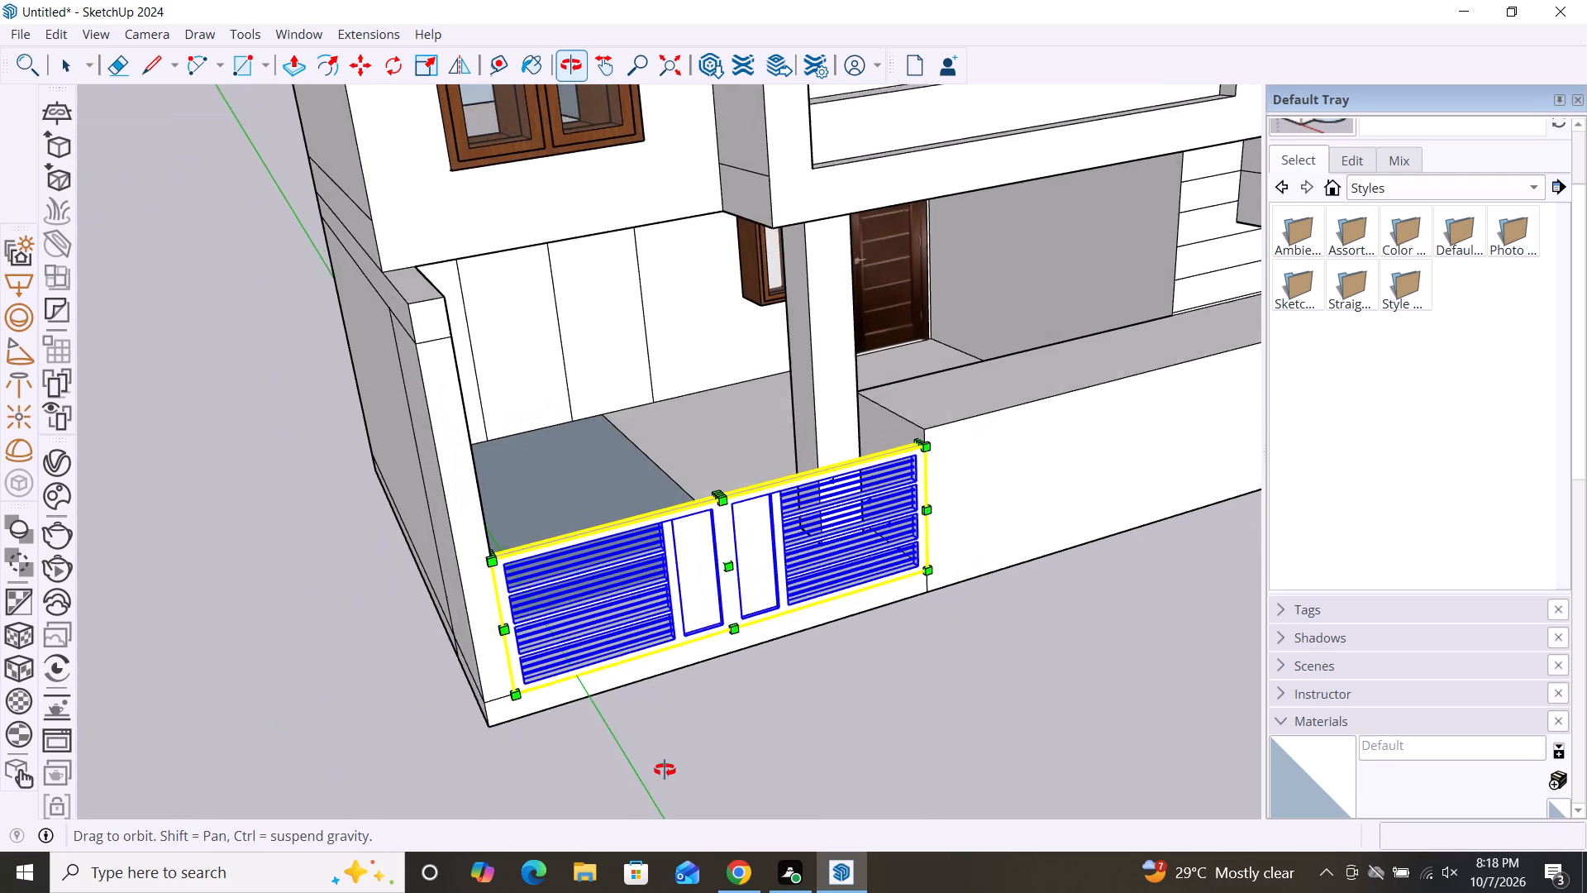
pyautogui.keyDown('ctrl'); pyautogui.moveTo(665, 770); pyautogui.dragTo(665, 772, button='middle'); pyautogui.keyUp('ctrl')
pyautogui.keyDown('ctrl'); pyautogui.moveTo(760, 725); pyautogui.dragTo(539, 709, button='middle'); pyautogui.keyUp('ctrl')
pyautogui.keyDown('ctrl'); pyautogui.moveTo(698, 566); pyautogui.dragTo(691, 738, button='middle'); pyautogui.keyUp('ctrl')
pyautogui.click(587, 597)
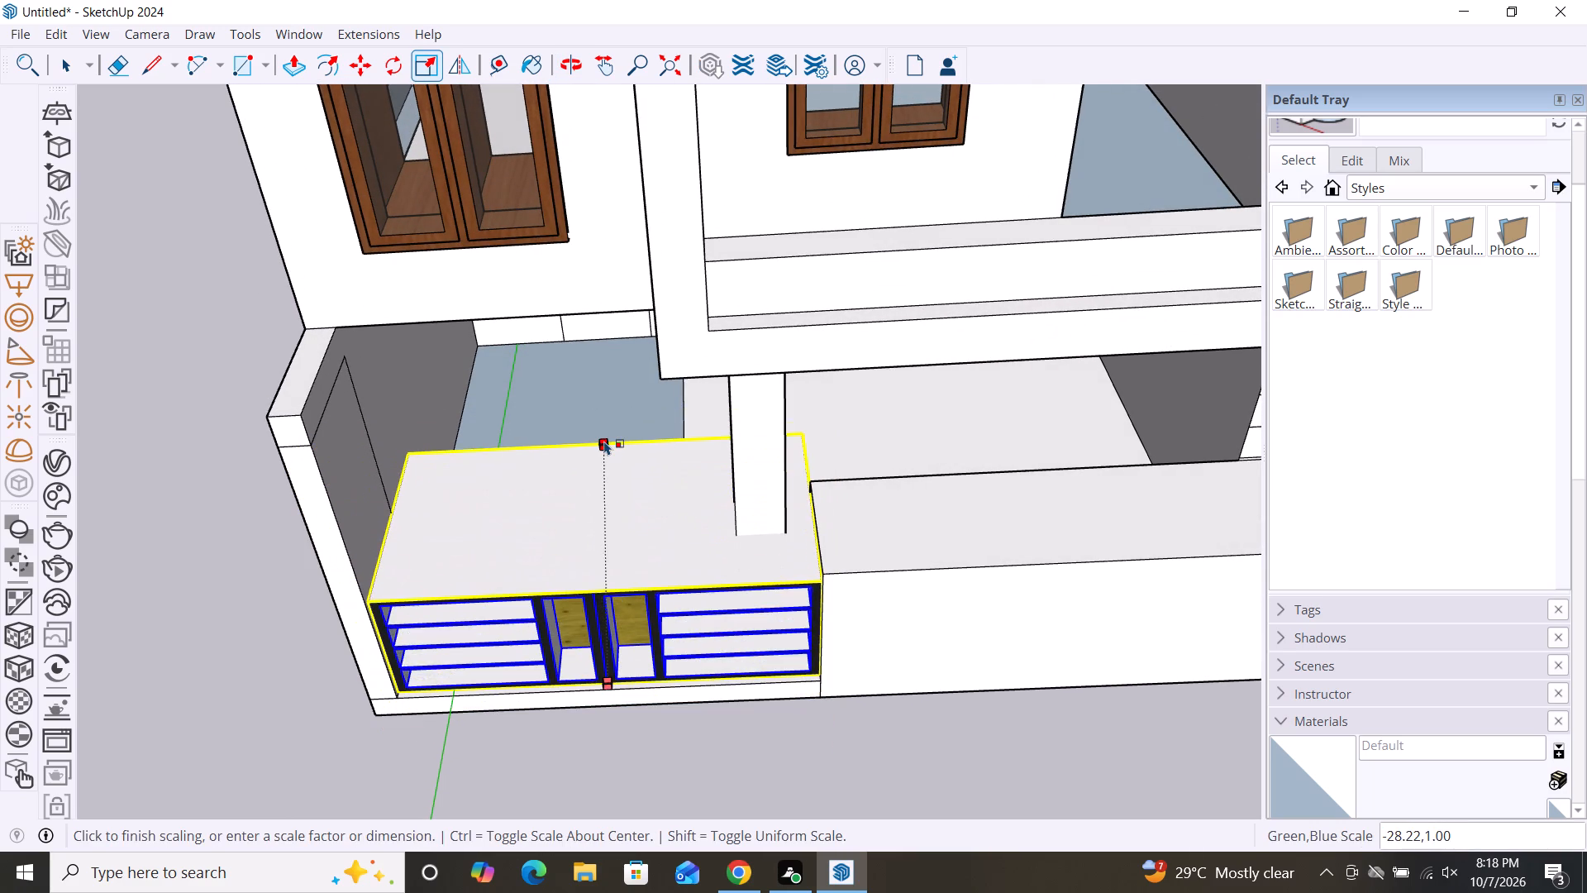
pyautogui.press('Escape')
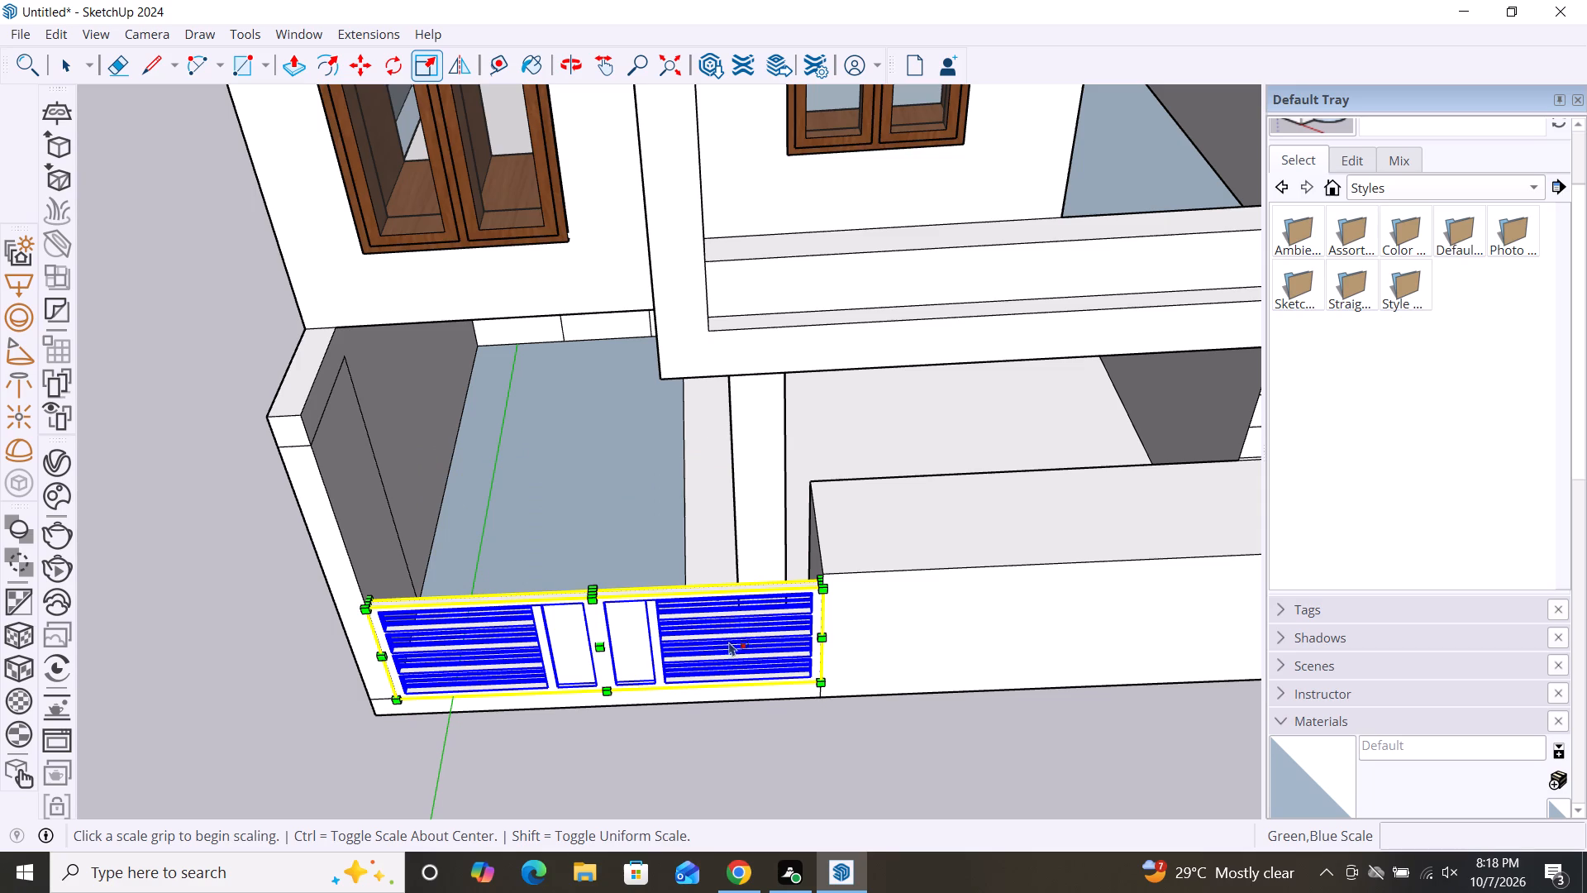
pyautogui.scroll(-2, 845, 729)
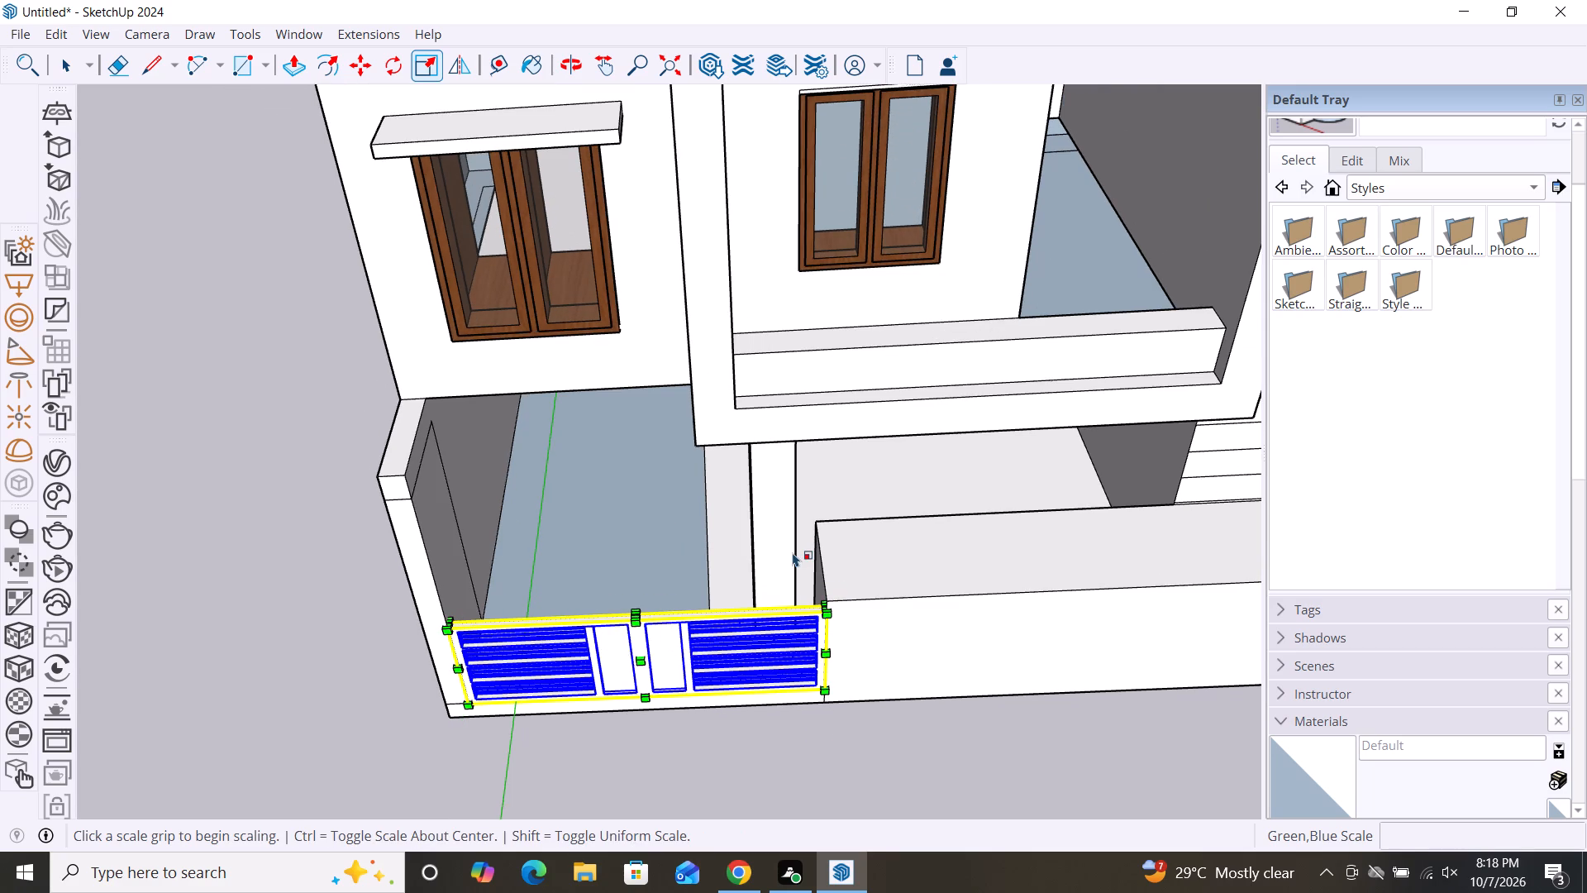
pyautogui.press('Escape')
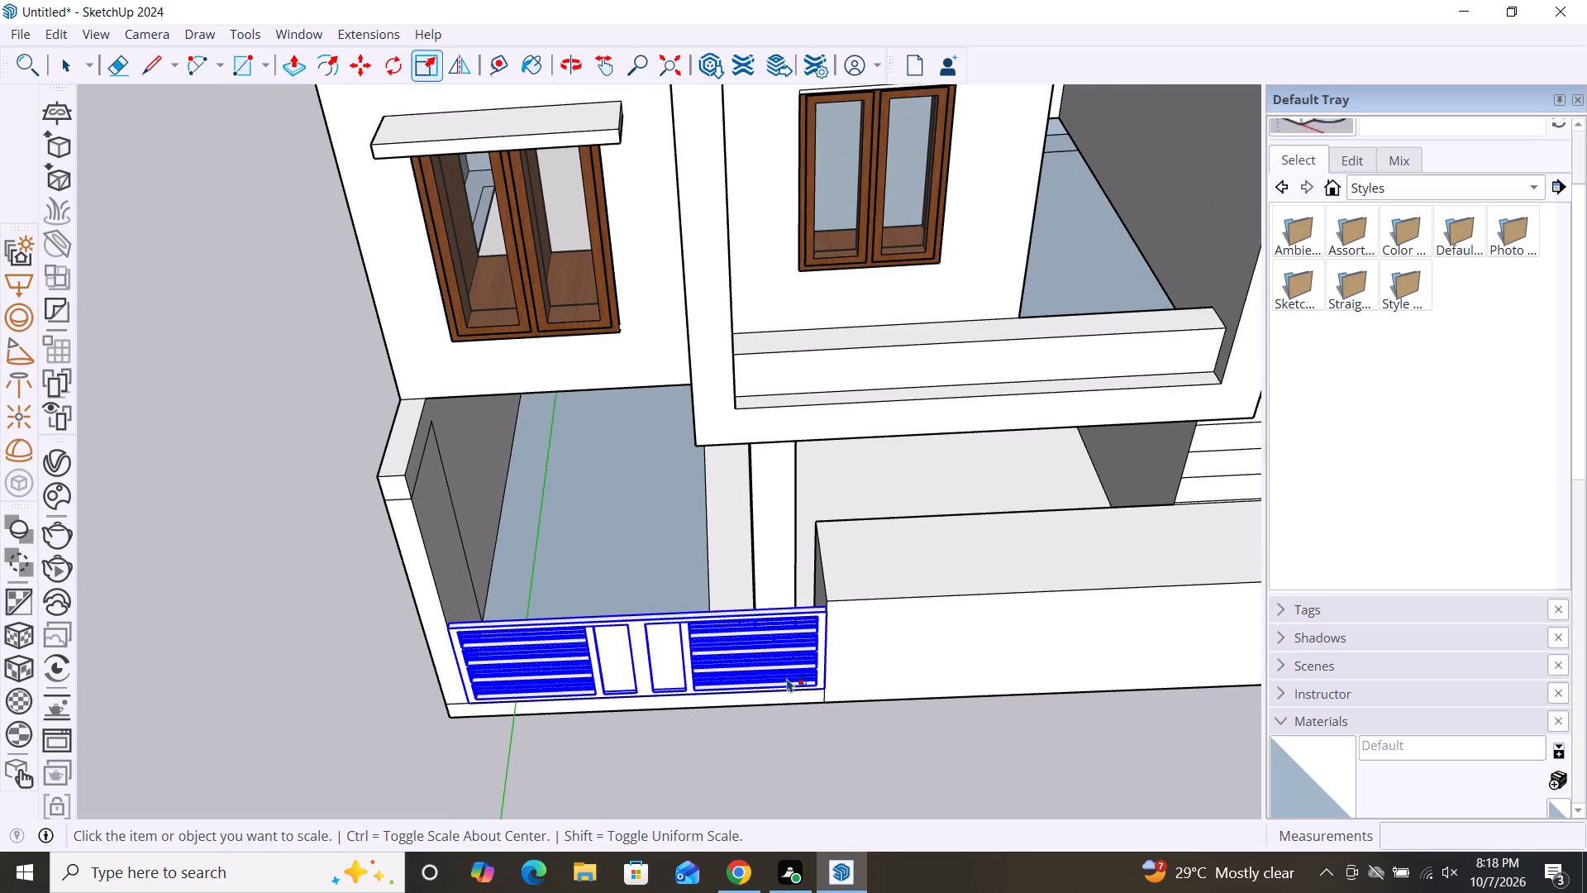
# Move the gate by its lower corner out of the entrance opening to a clear spot in front of the house.
pyautogui.scroll(2, 774, 596)
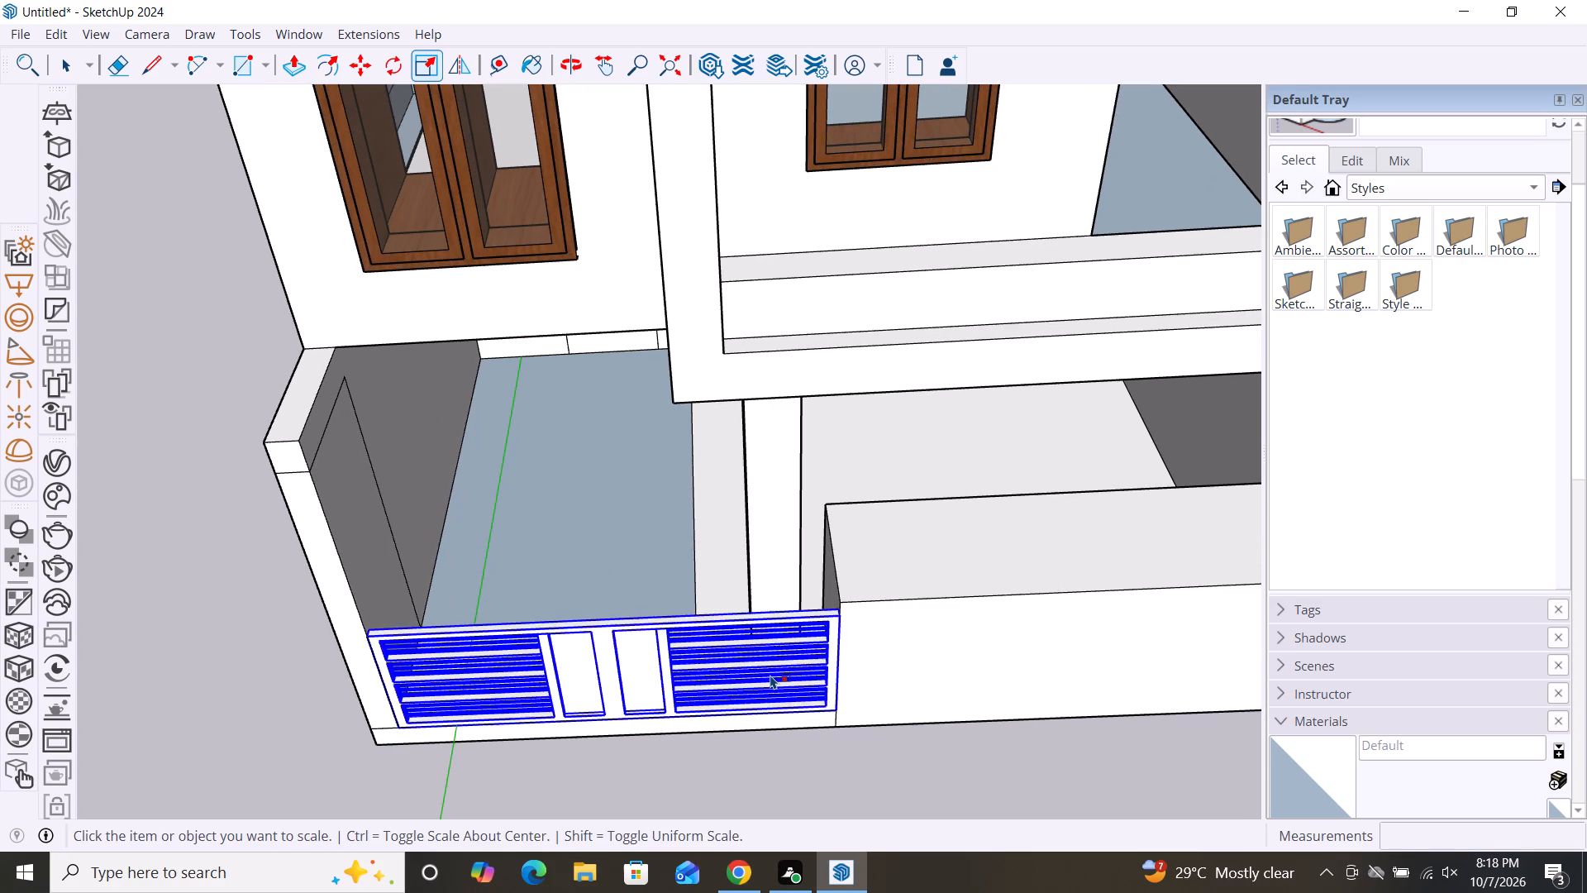
pyautogui.doubleClick(770, 675)
pyautogui.press('m')
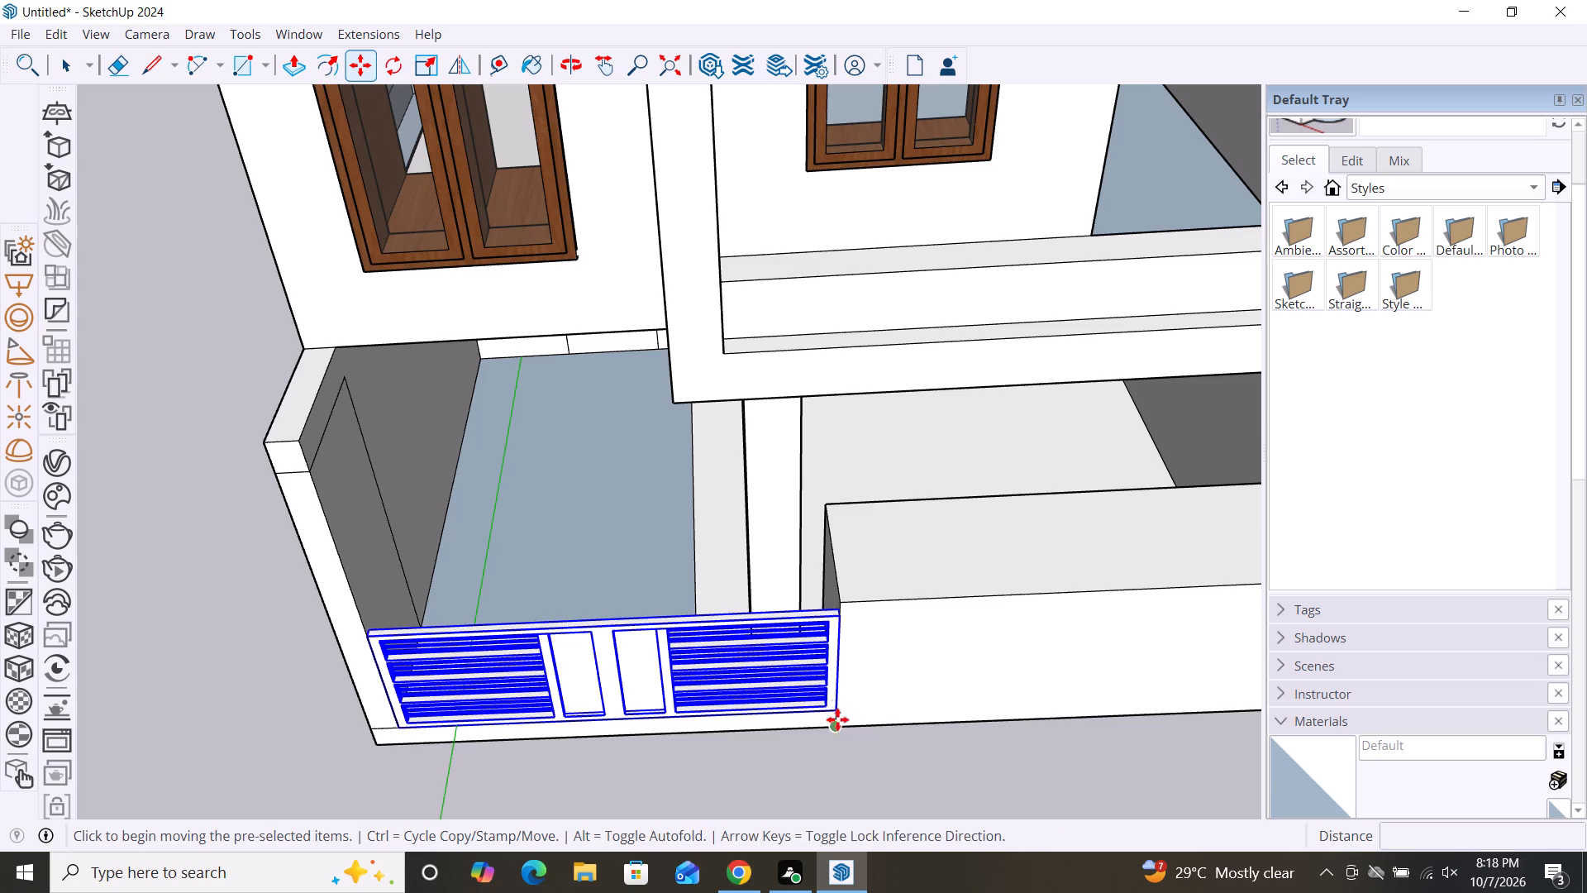
pyautogui.click(838, 714)
pyautogui.scroll(-4, 802, 500)
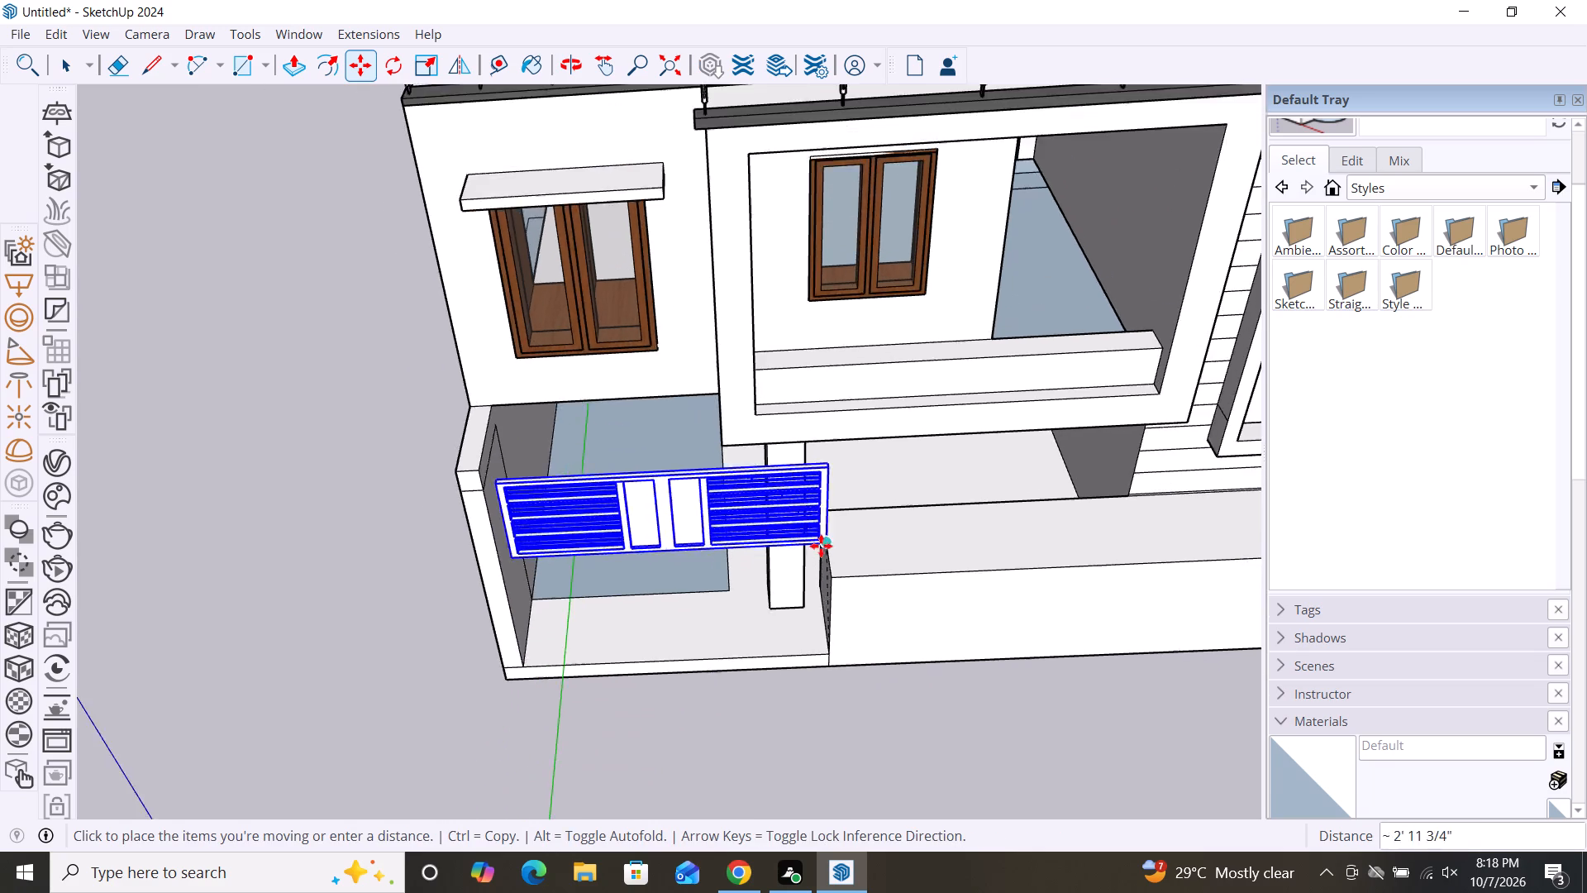
pyautogui.scroll(-3, 824, 539)
pyautogui.doubleClick(903, 714)
pyautogui.click(903, 714)
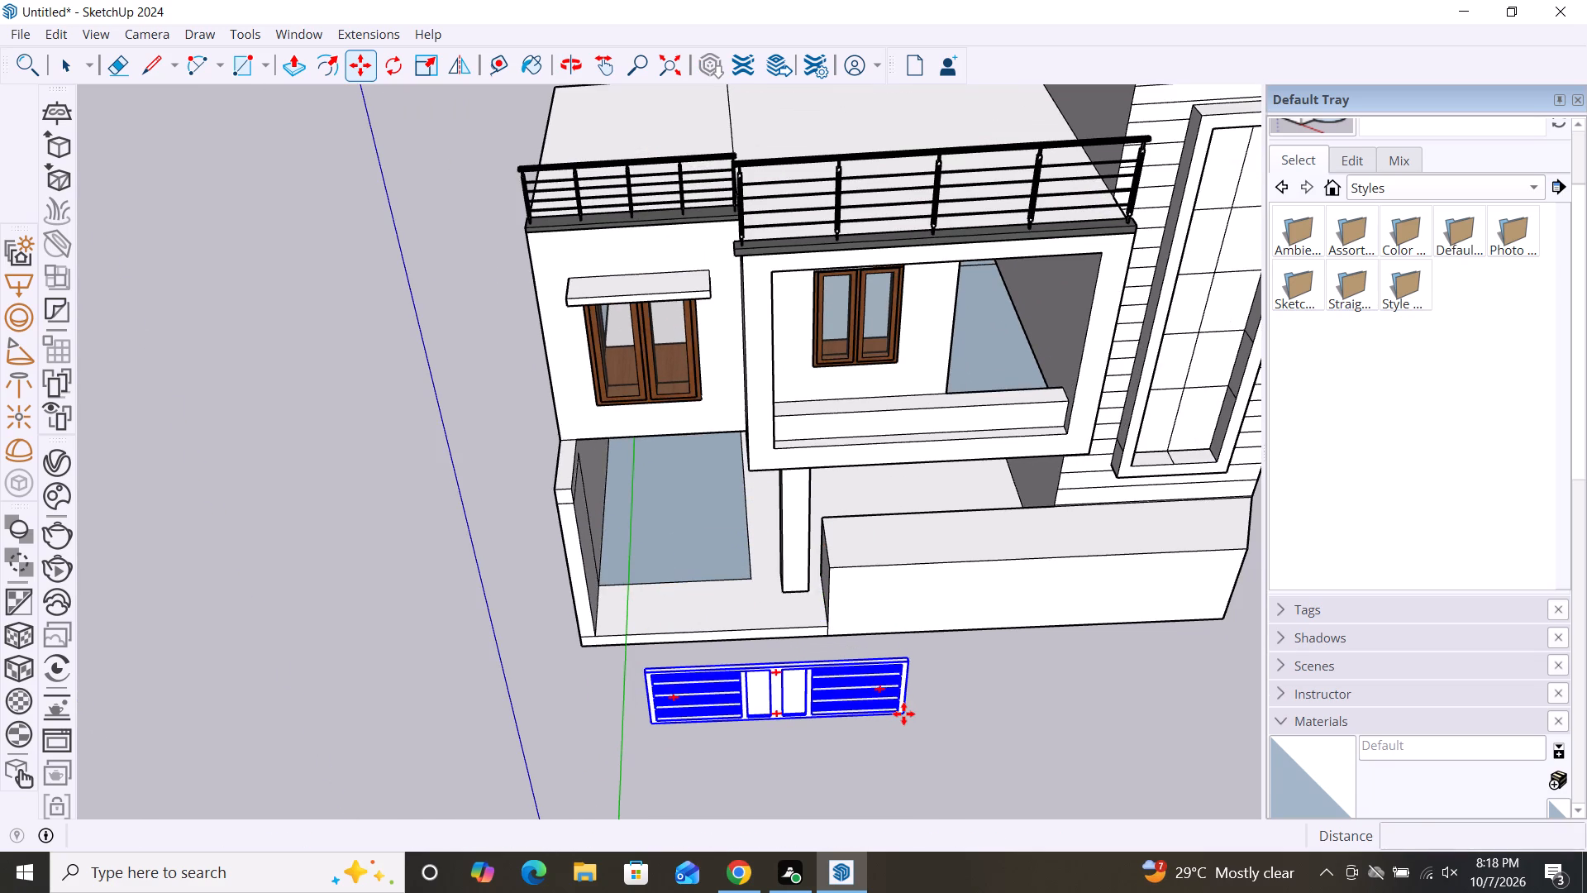
pyautogui.press('Escape')
pyautogui.press('space')
pyautogui.click(956, 738)
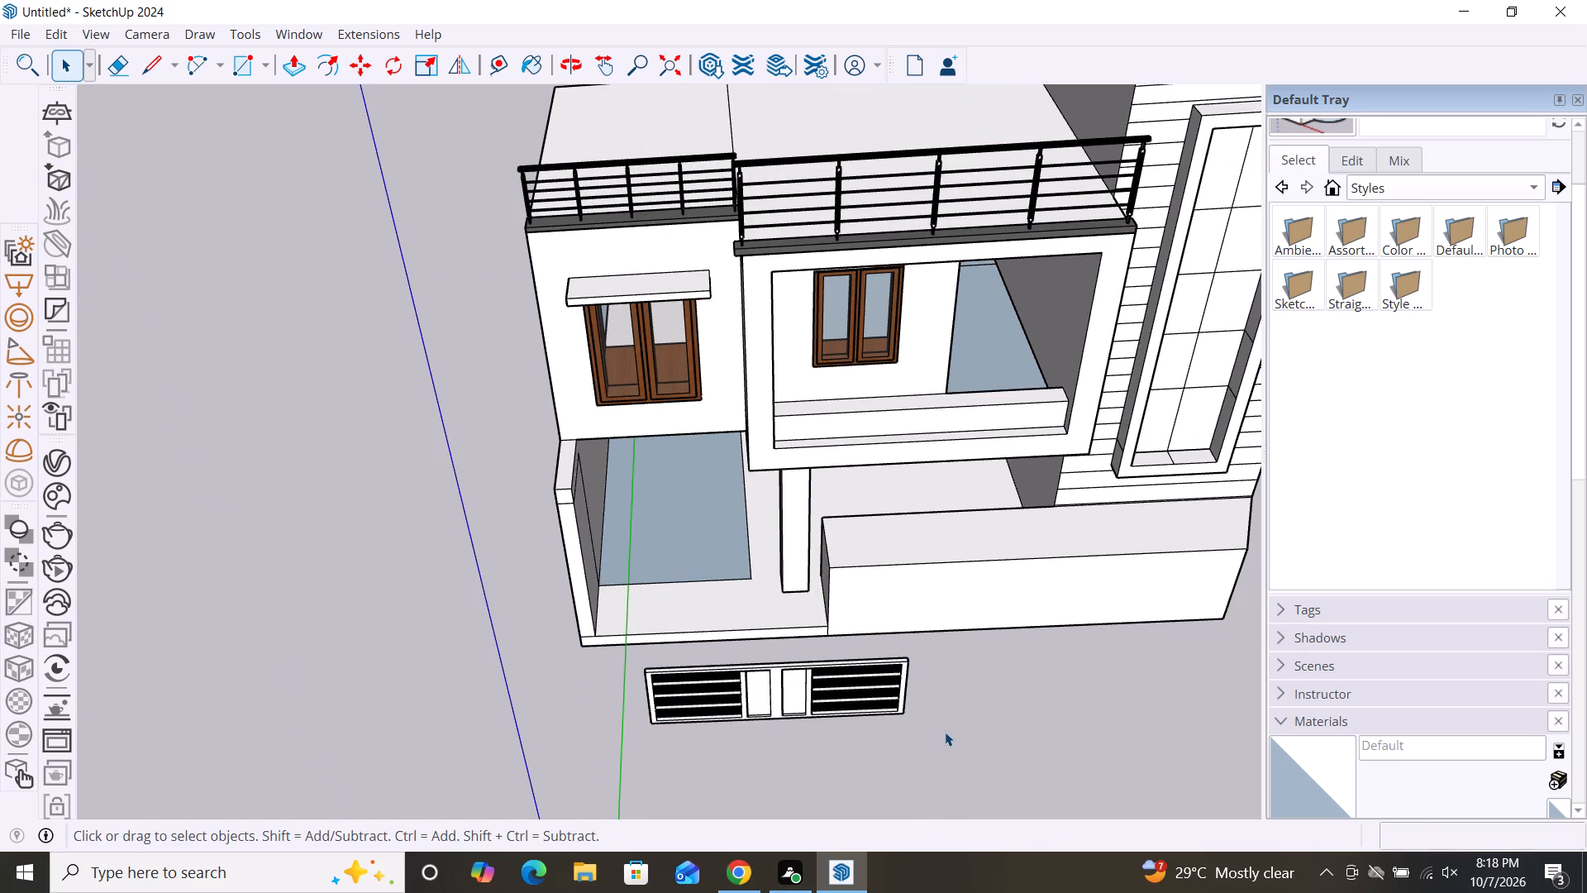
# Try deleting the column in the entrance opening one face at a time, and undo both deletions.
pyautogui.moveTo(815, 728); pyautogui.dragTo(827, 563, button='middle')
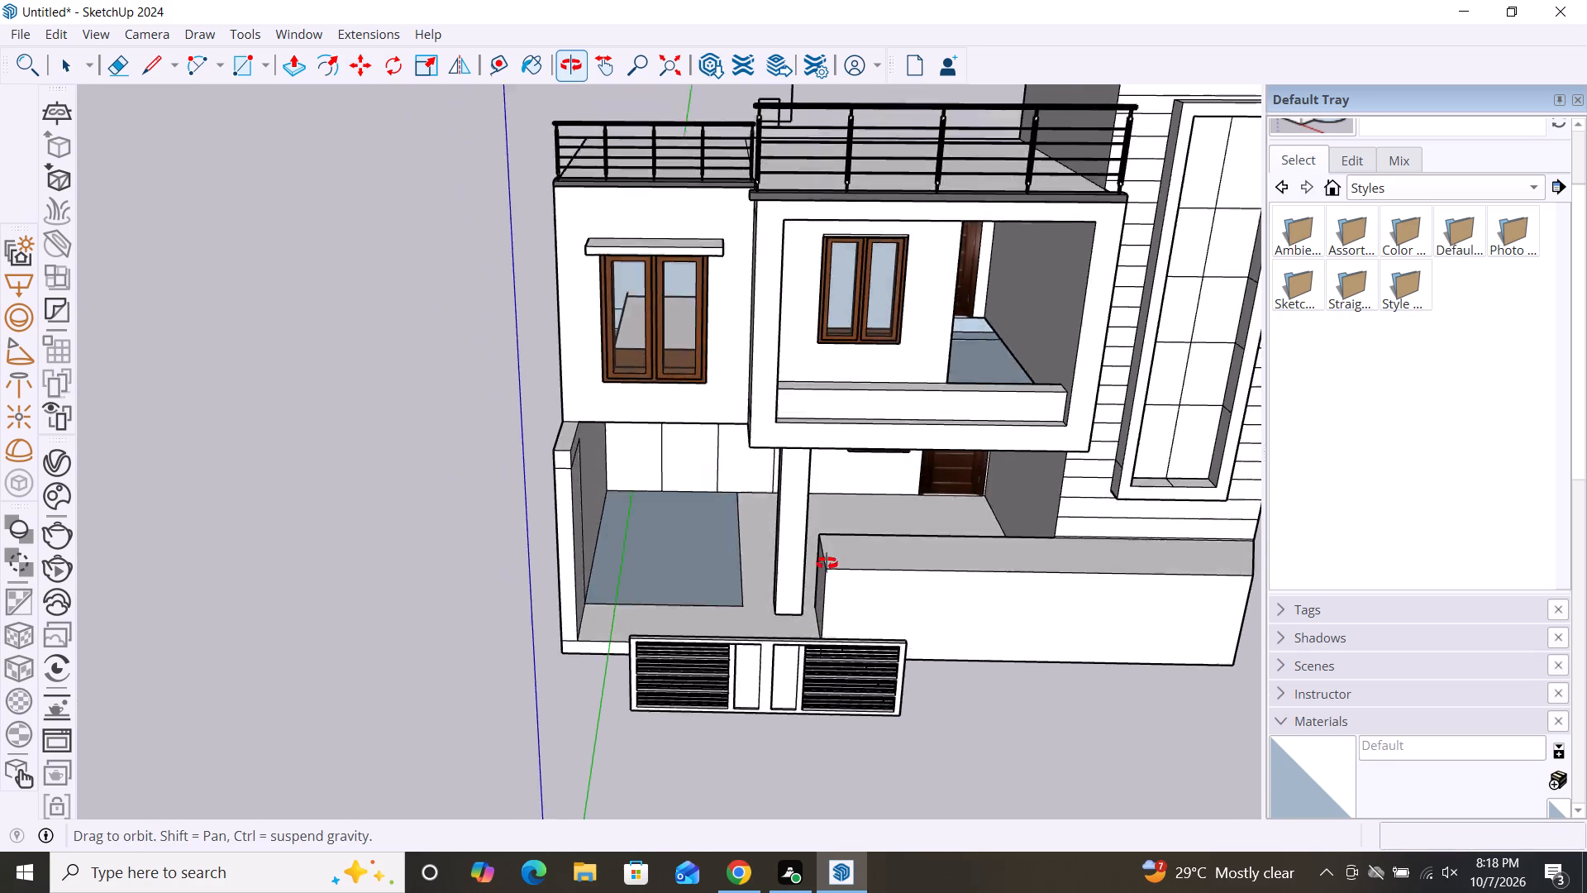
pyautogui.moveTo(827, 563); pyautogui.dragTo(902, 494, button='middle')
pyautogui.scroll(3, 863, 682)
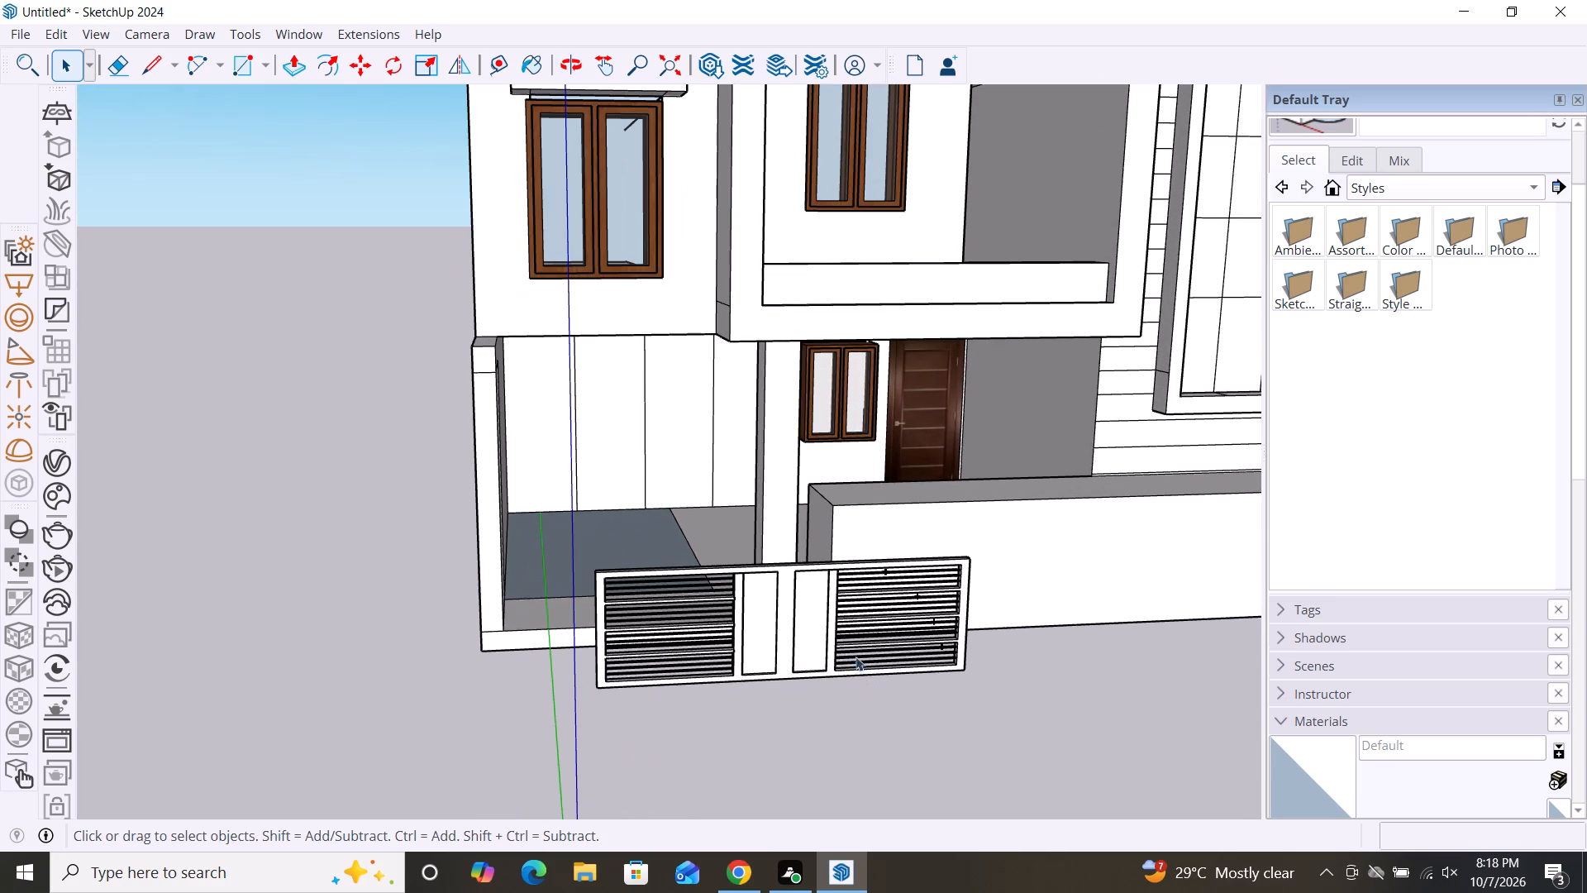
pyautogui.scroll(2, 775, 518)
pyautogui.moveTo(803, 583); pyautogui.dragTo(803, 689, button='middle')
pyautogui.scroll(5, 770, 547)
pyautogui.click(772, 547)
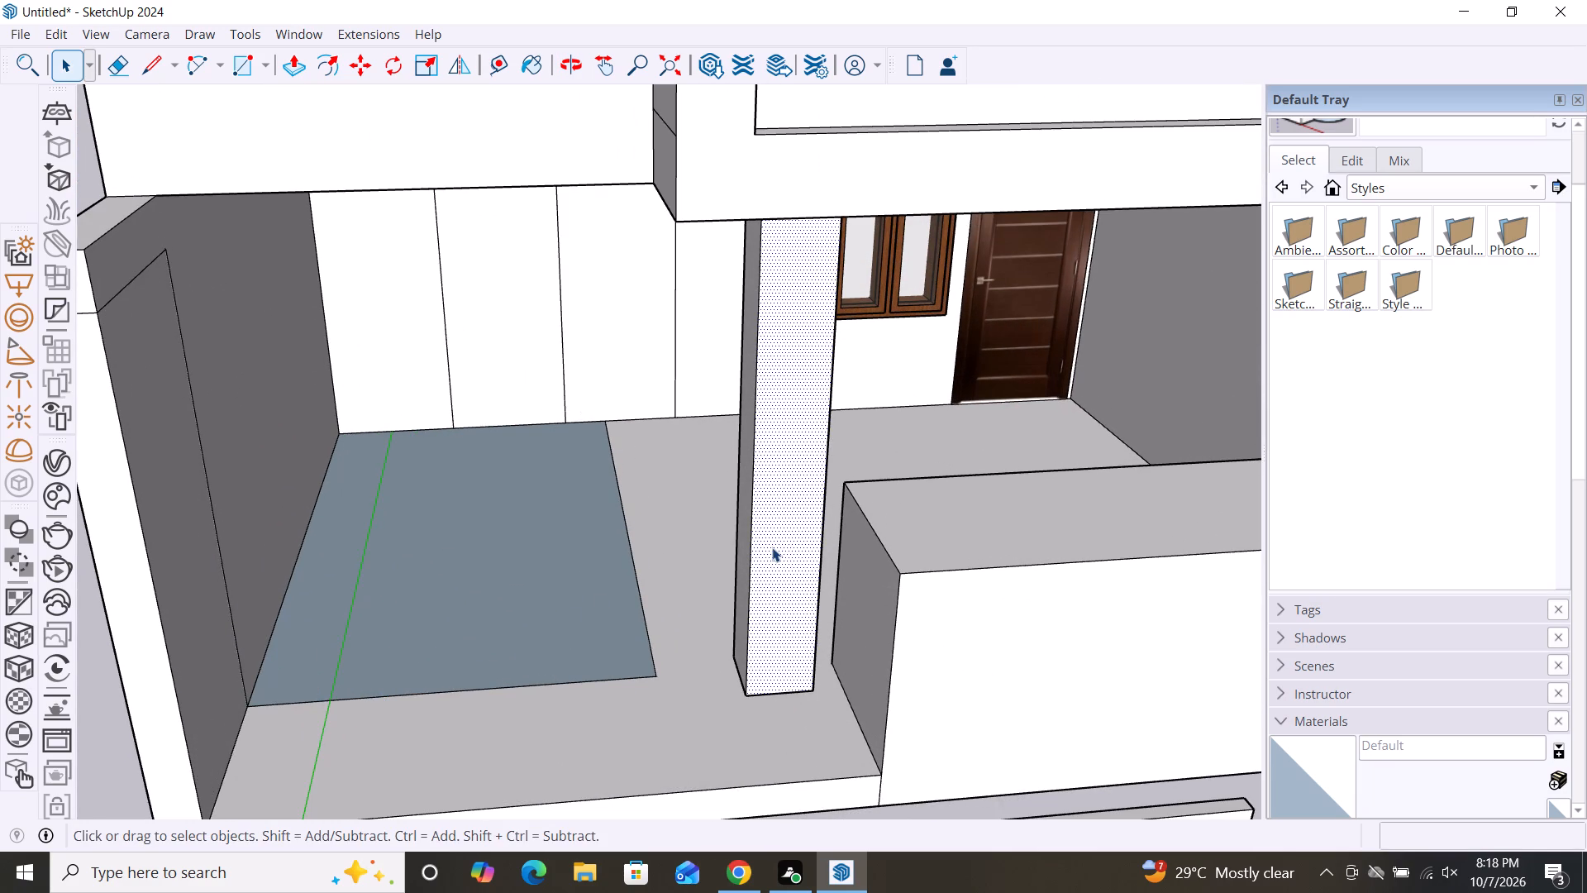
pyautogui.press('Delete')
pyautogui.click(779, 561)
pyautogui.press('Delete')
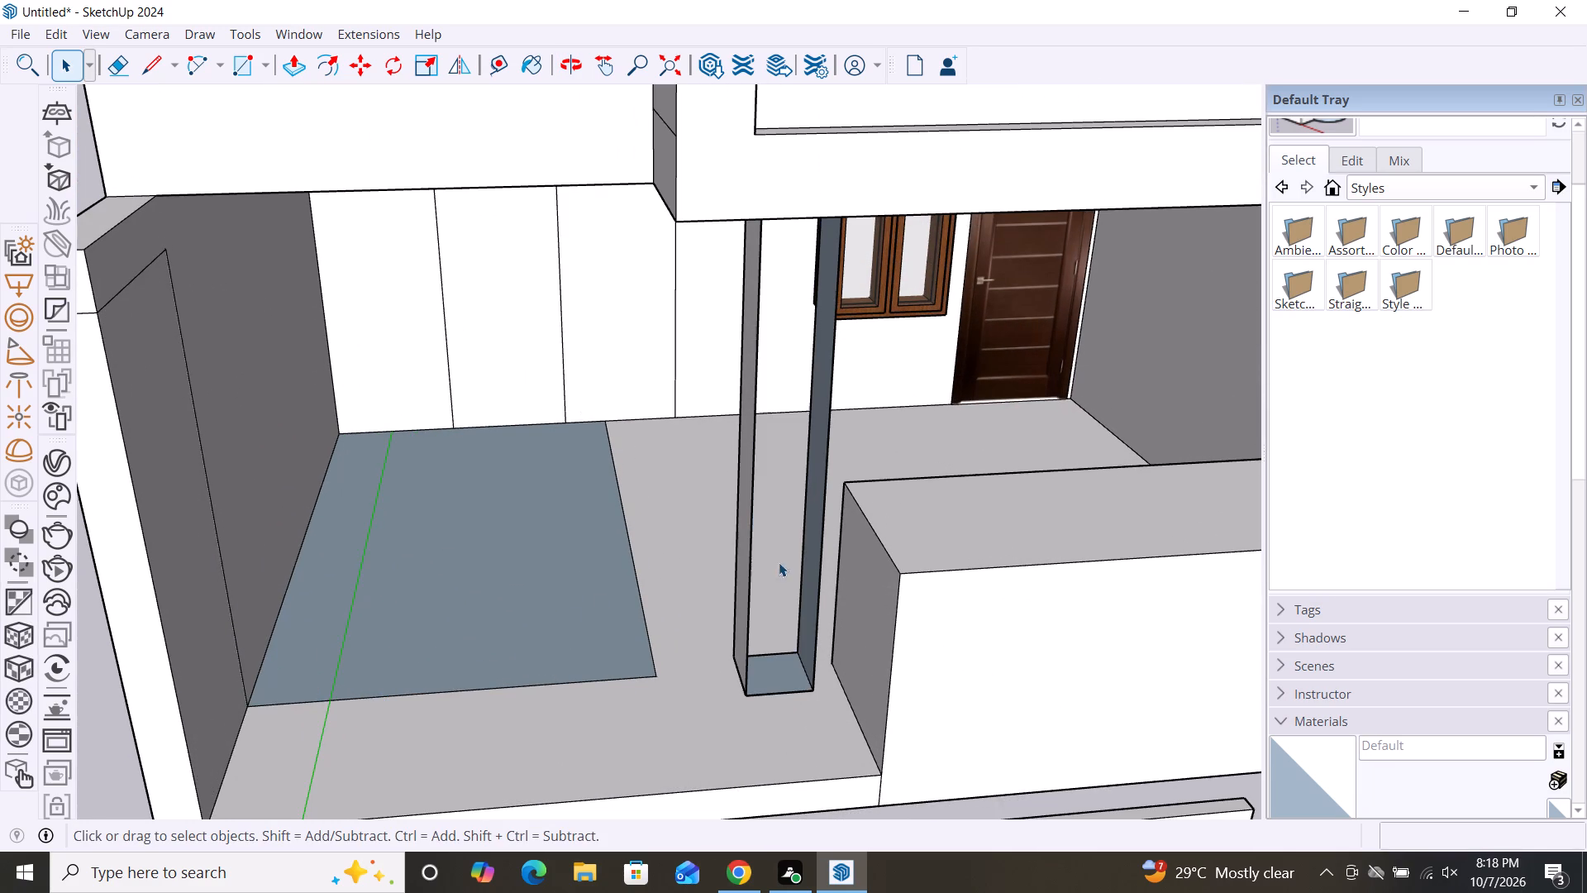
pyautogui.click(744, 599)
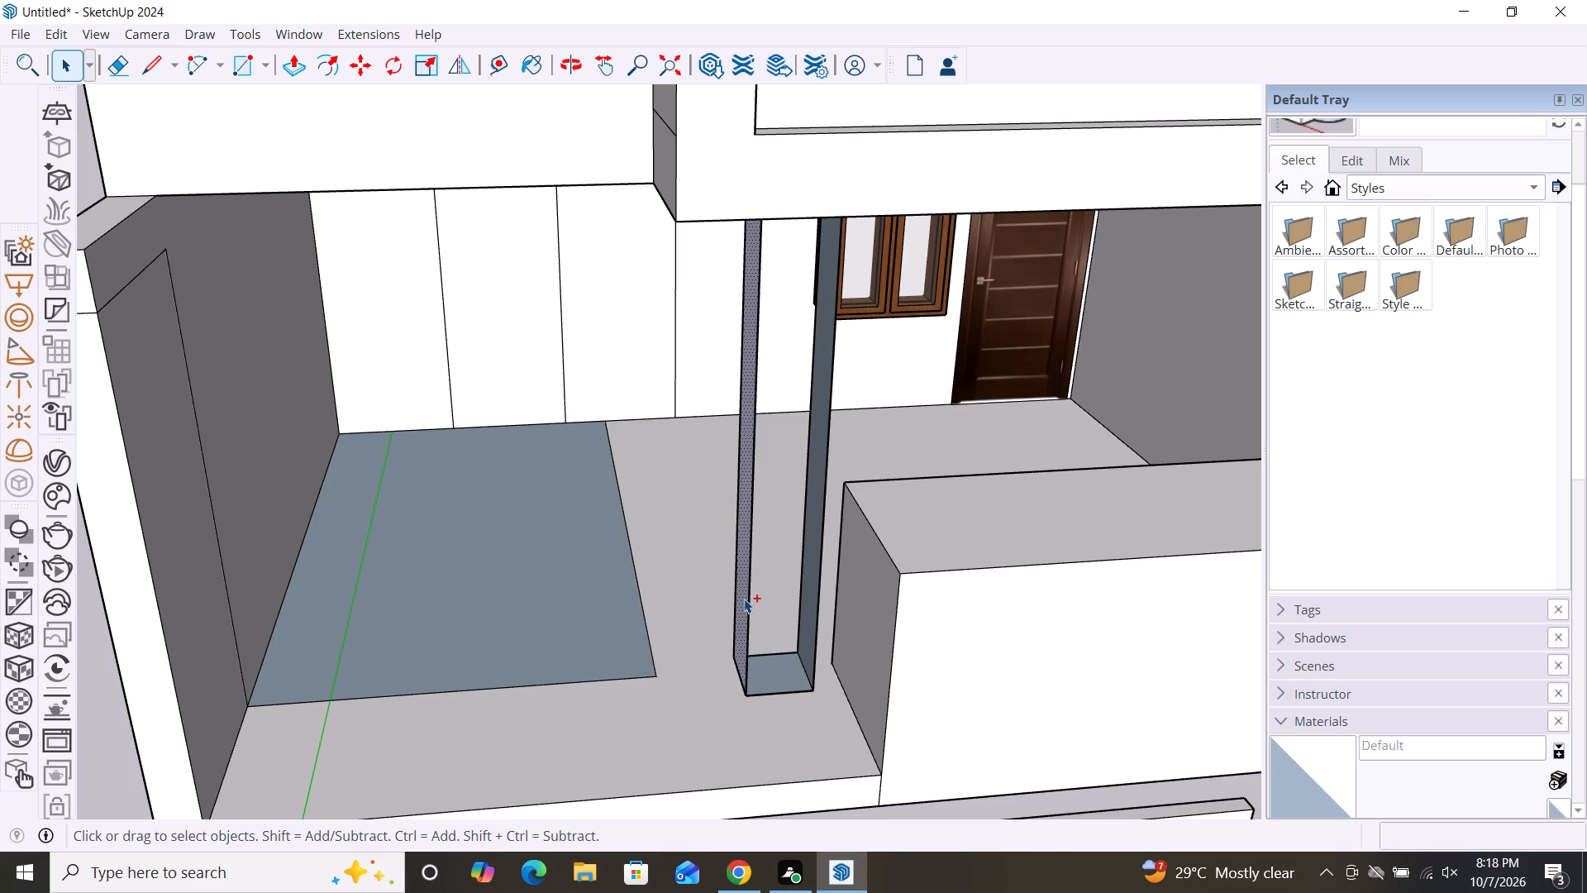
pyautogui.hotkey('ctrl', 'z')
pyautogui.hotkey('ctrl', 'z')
# Delete the front and rear faces of the entrance column together with their bounding edges.
pyautogui.keyDown('ctrl'); pyautogui.doubleClick(765, 610); pyautogui.keyUp('ctrl')
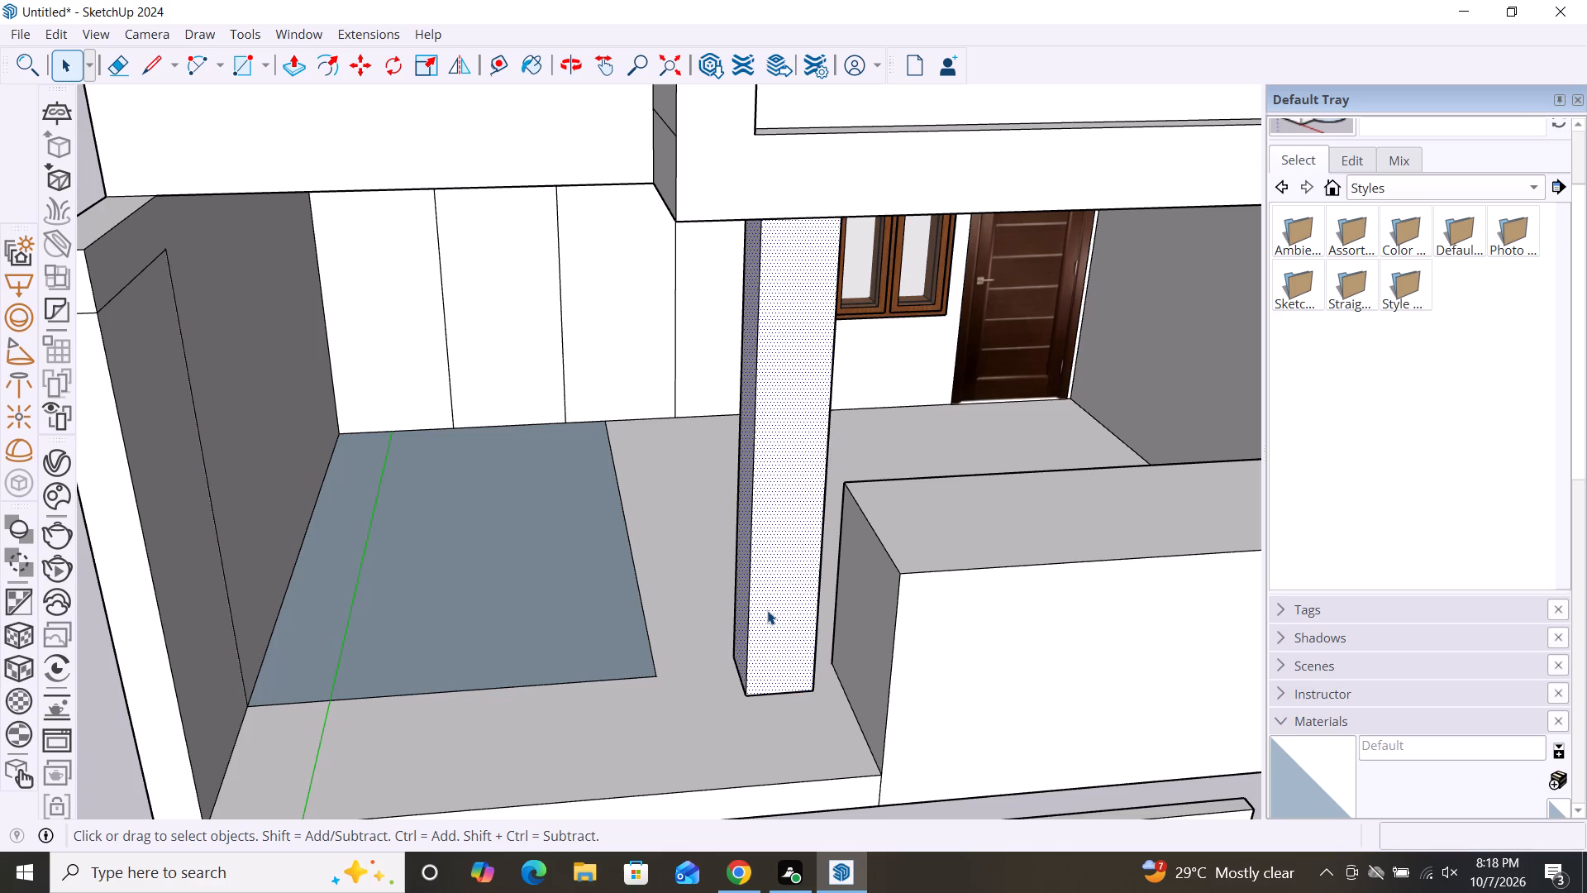
pyautogui.doubleClick(767, 610)
pyautogui.press('Delete')
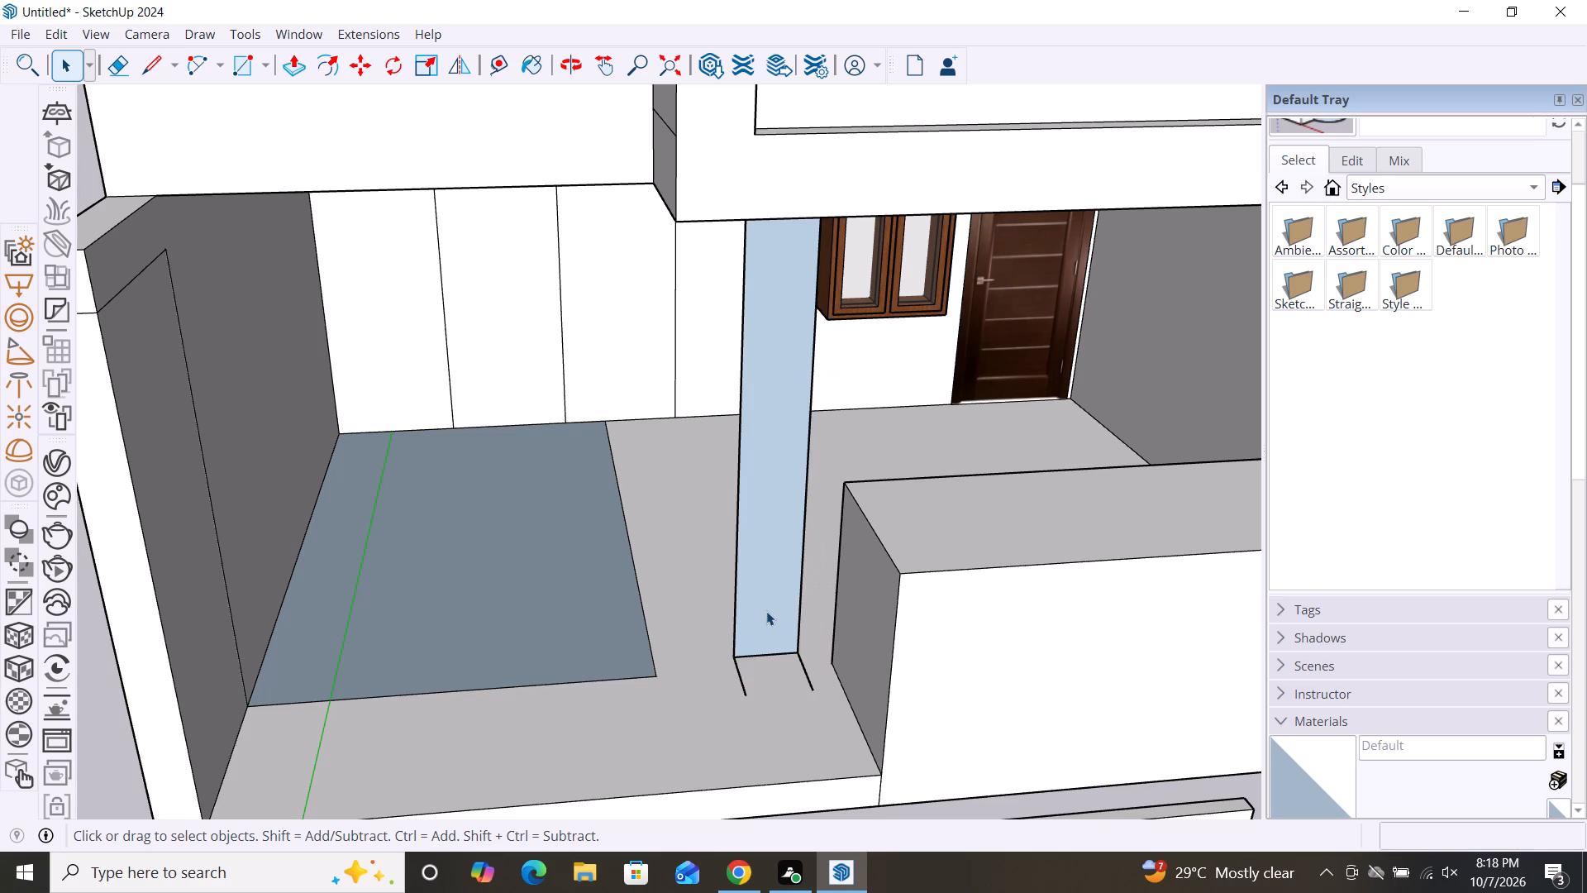
pyautogui.doubleClick(765, 614)
pyautogui.press('Delete')
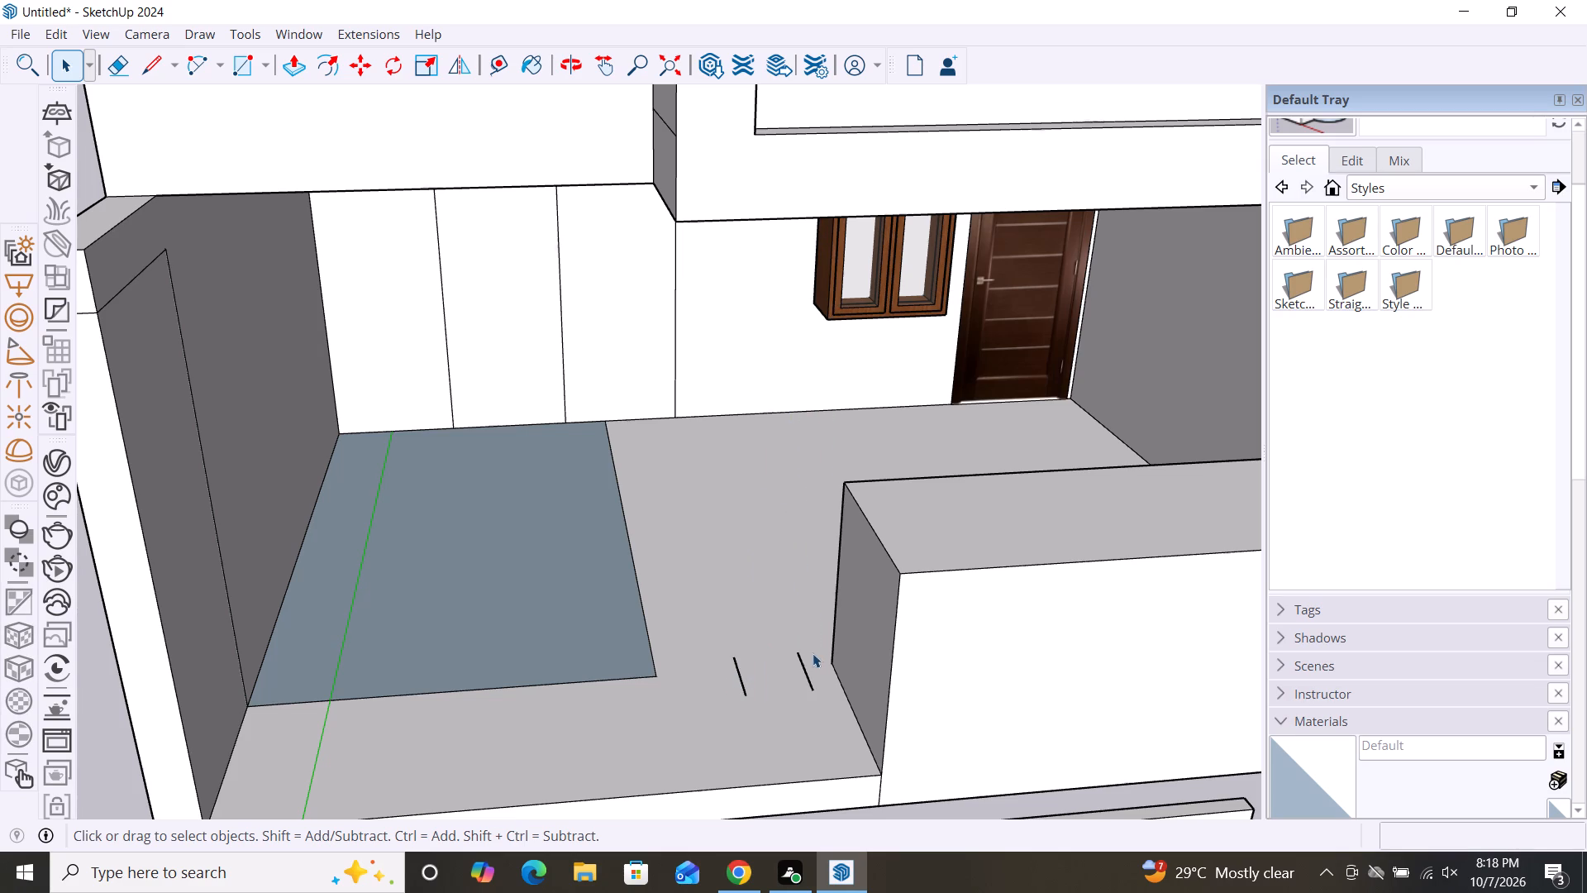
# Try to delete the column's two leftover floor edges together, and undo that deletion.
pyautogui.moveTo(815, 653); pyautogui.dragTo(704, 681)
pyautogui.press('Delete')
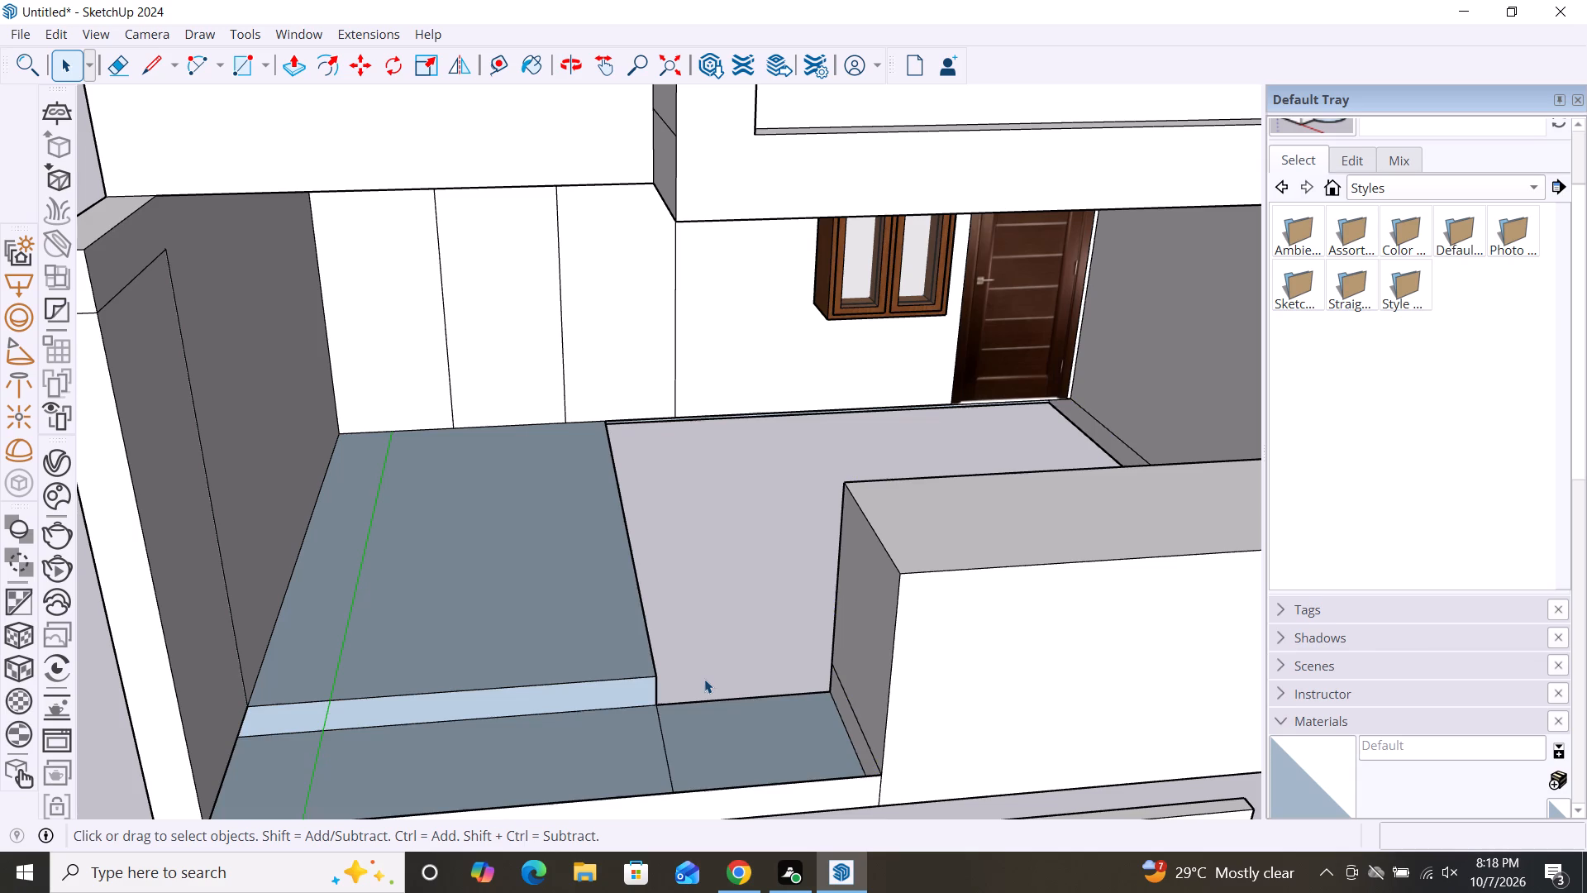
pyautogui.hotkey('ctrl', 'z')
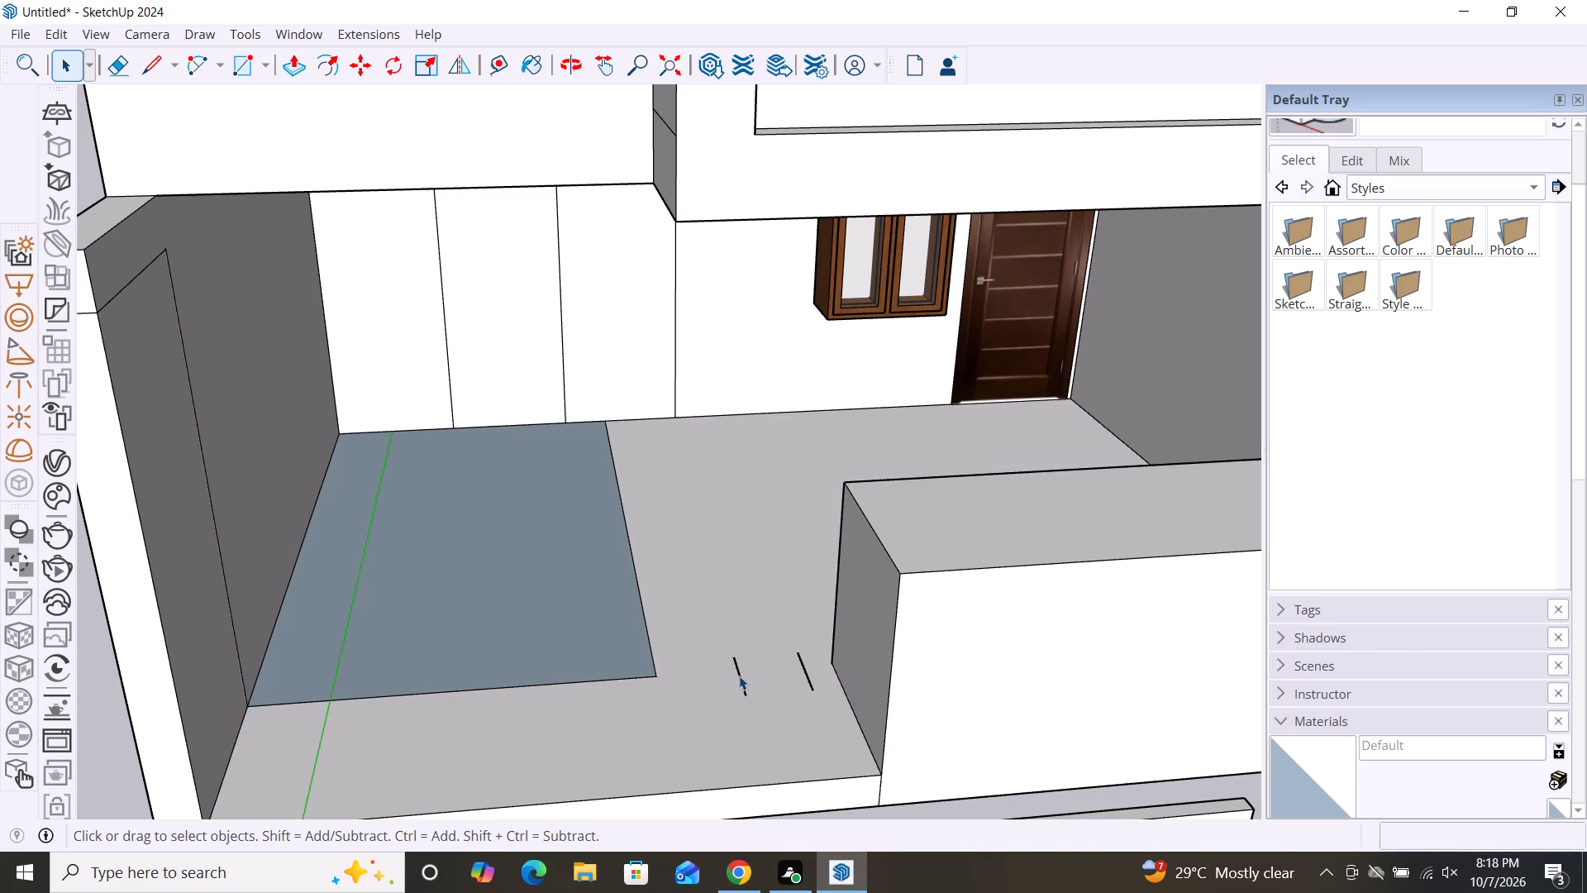
# Delete the column's two leftover edges on the entrance floor one by one.
pyautogui.click(739, 676)
pyautogui.press('Delete')
pyautogui.click(810, 676)
pyautogui.press('Delete')
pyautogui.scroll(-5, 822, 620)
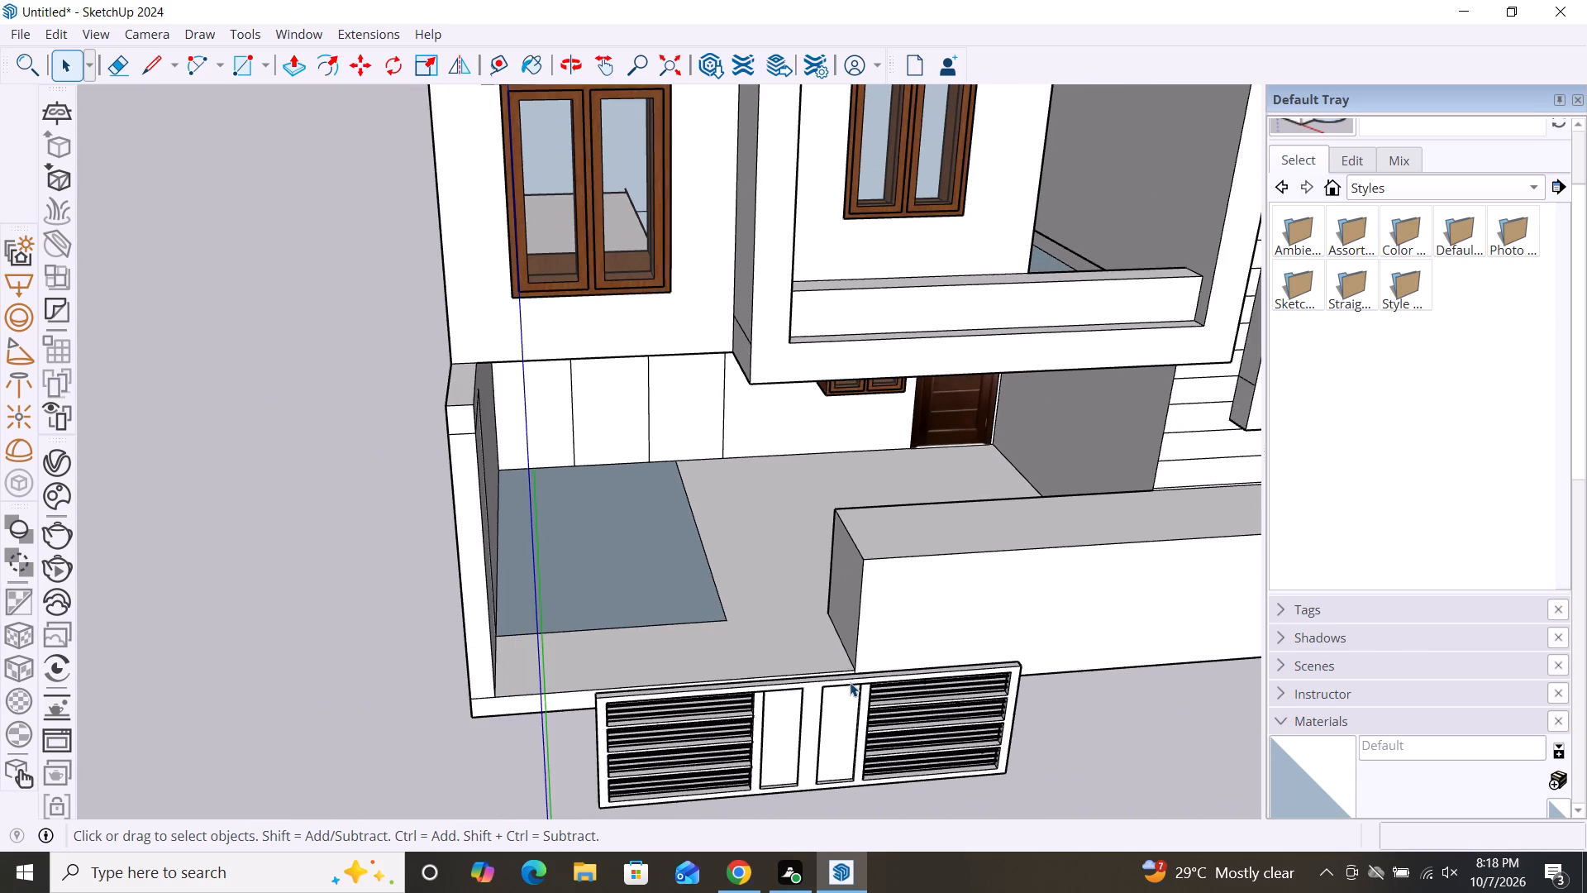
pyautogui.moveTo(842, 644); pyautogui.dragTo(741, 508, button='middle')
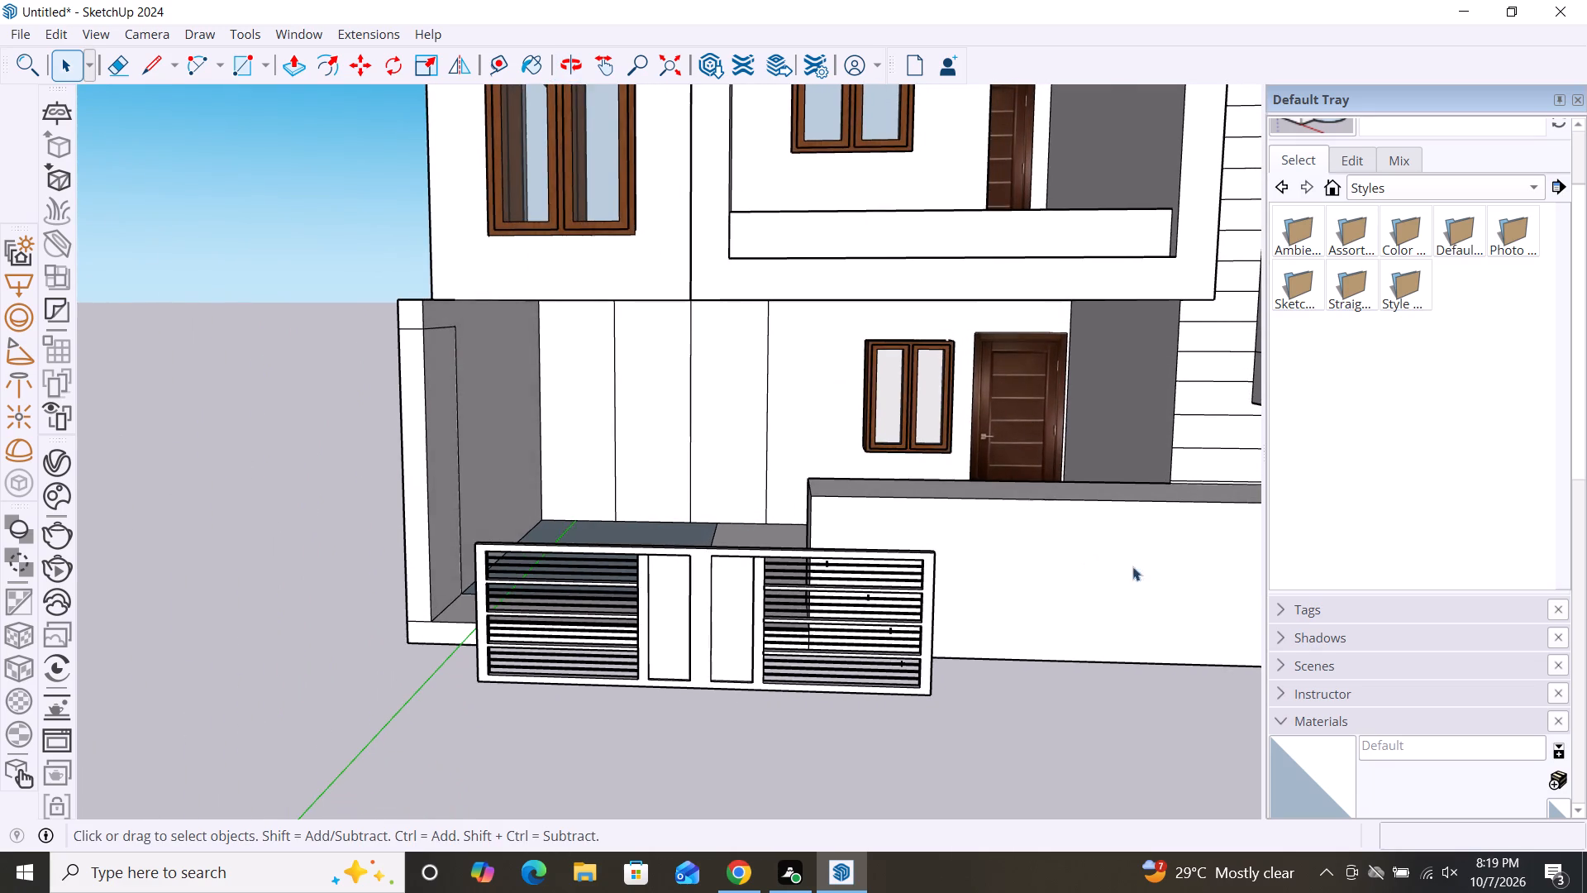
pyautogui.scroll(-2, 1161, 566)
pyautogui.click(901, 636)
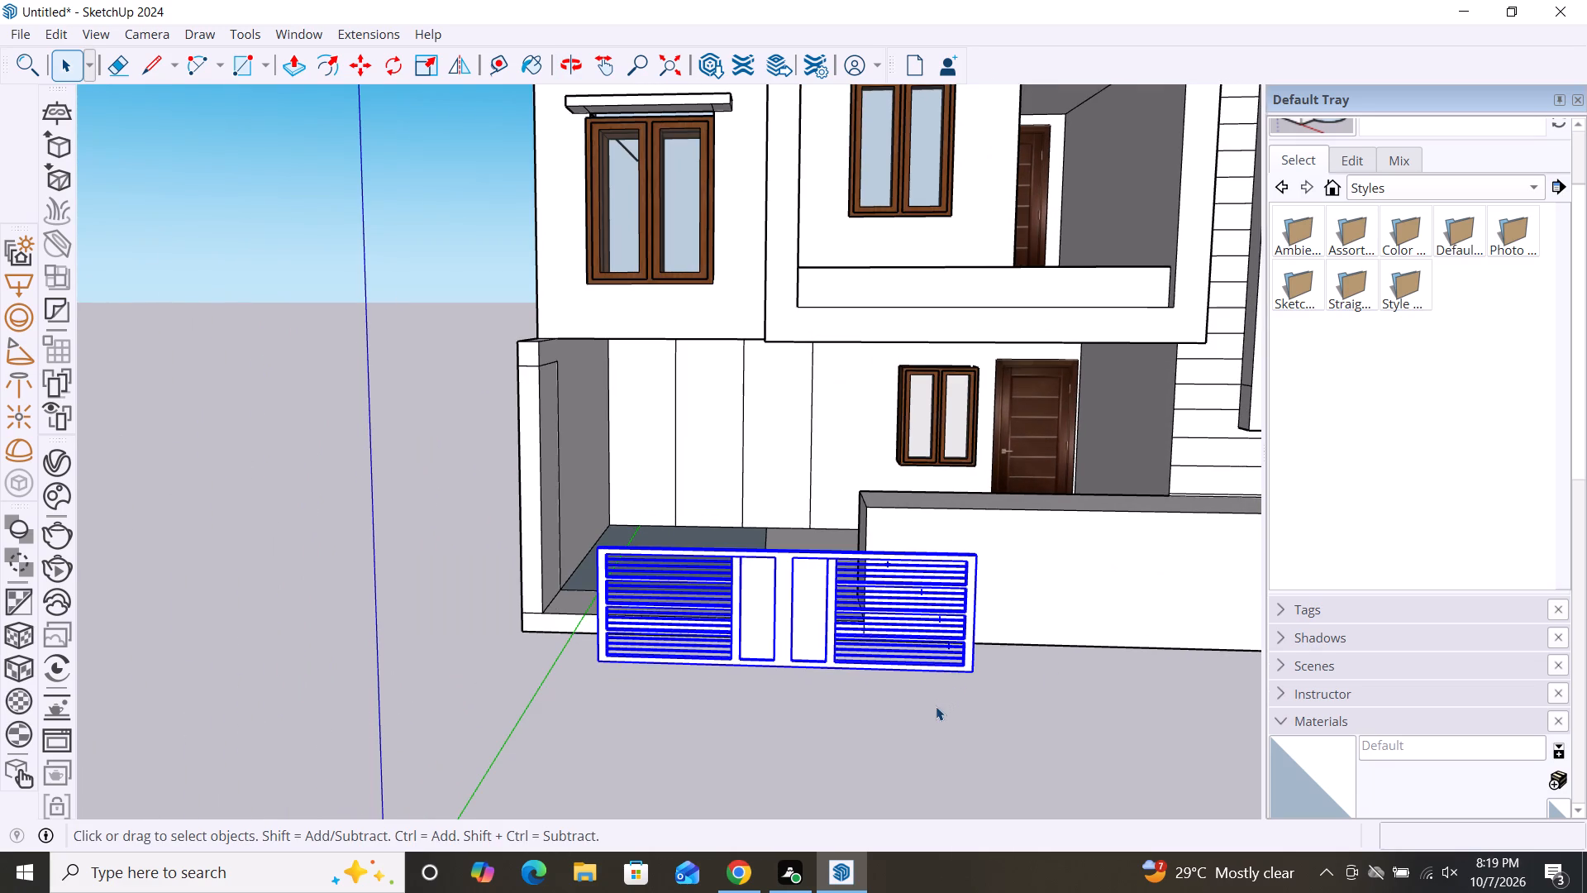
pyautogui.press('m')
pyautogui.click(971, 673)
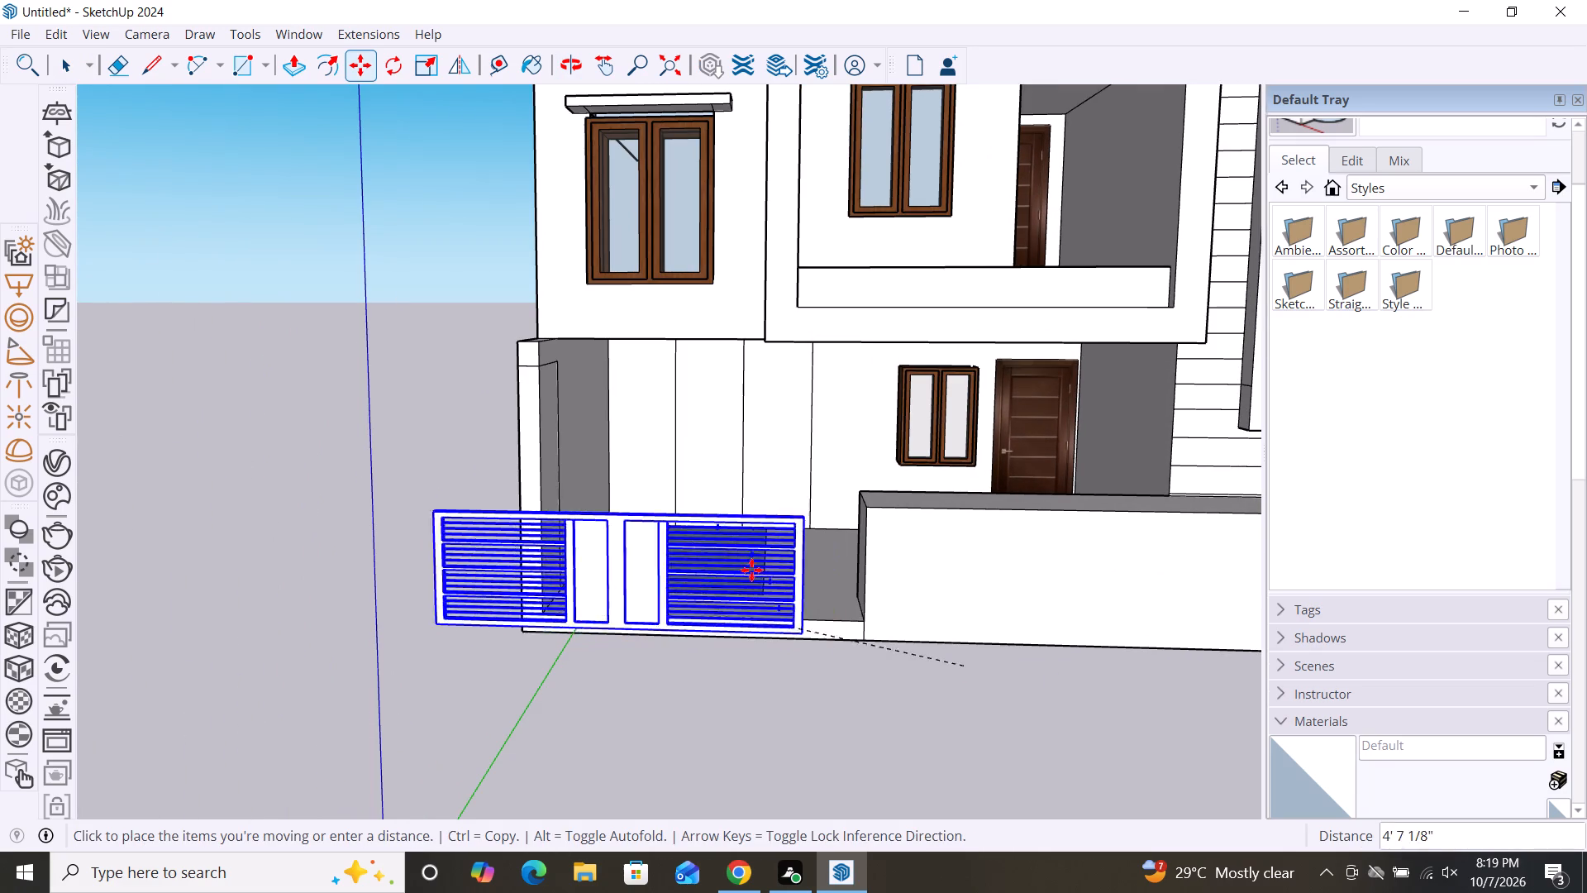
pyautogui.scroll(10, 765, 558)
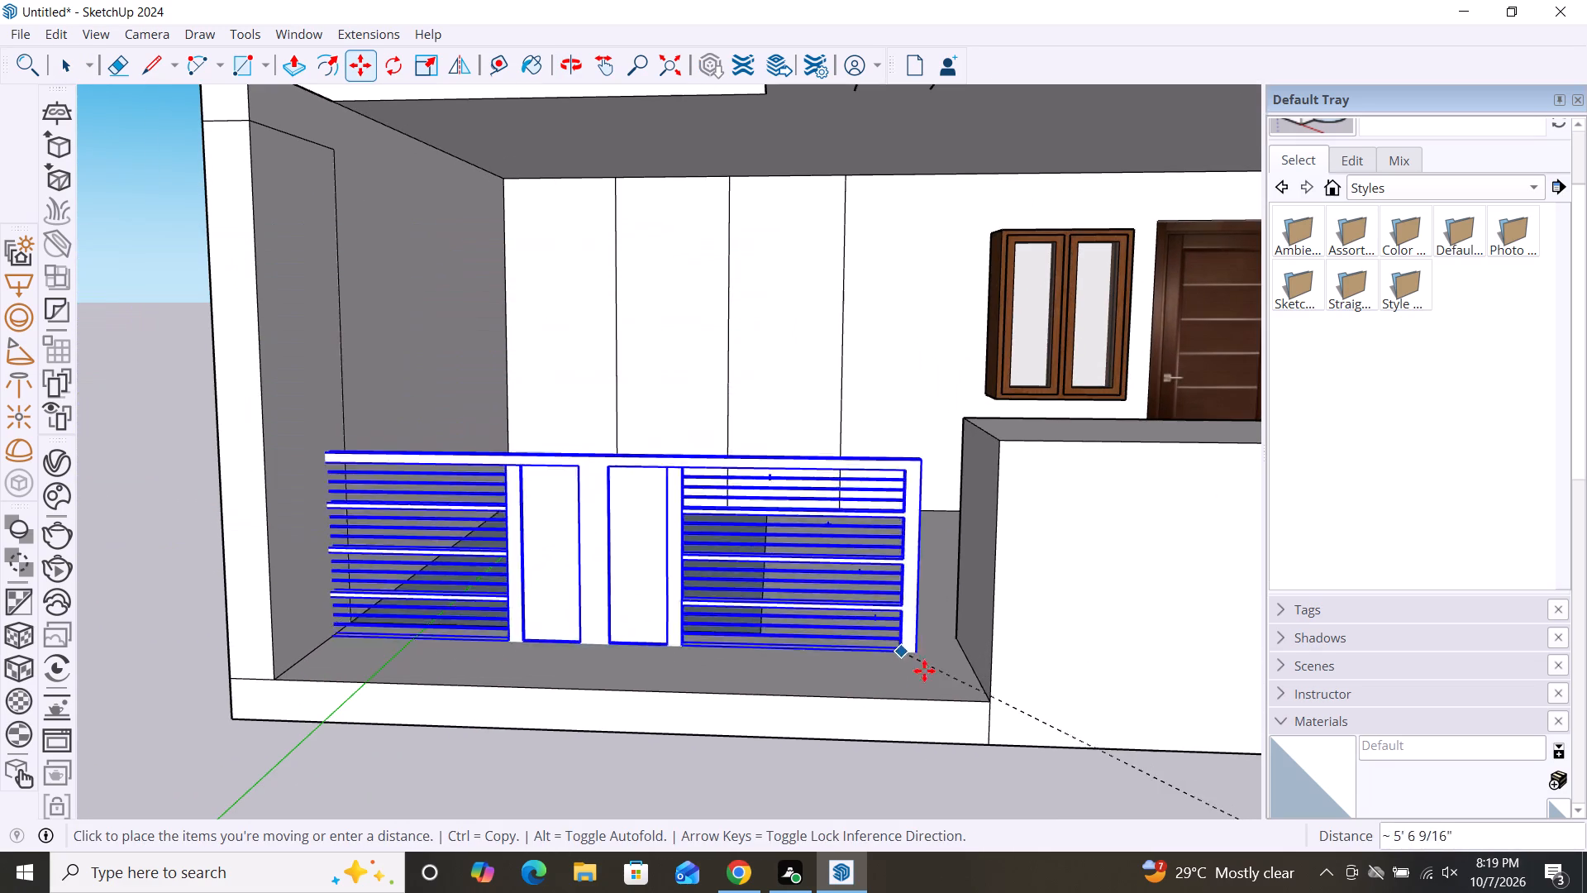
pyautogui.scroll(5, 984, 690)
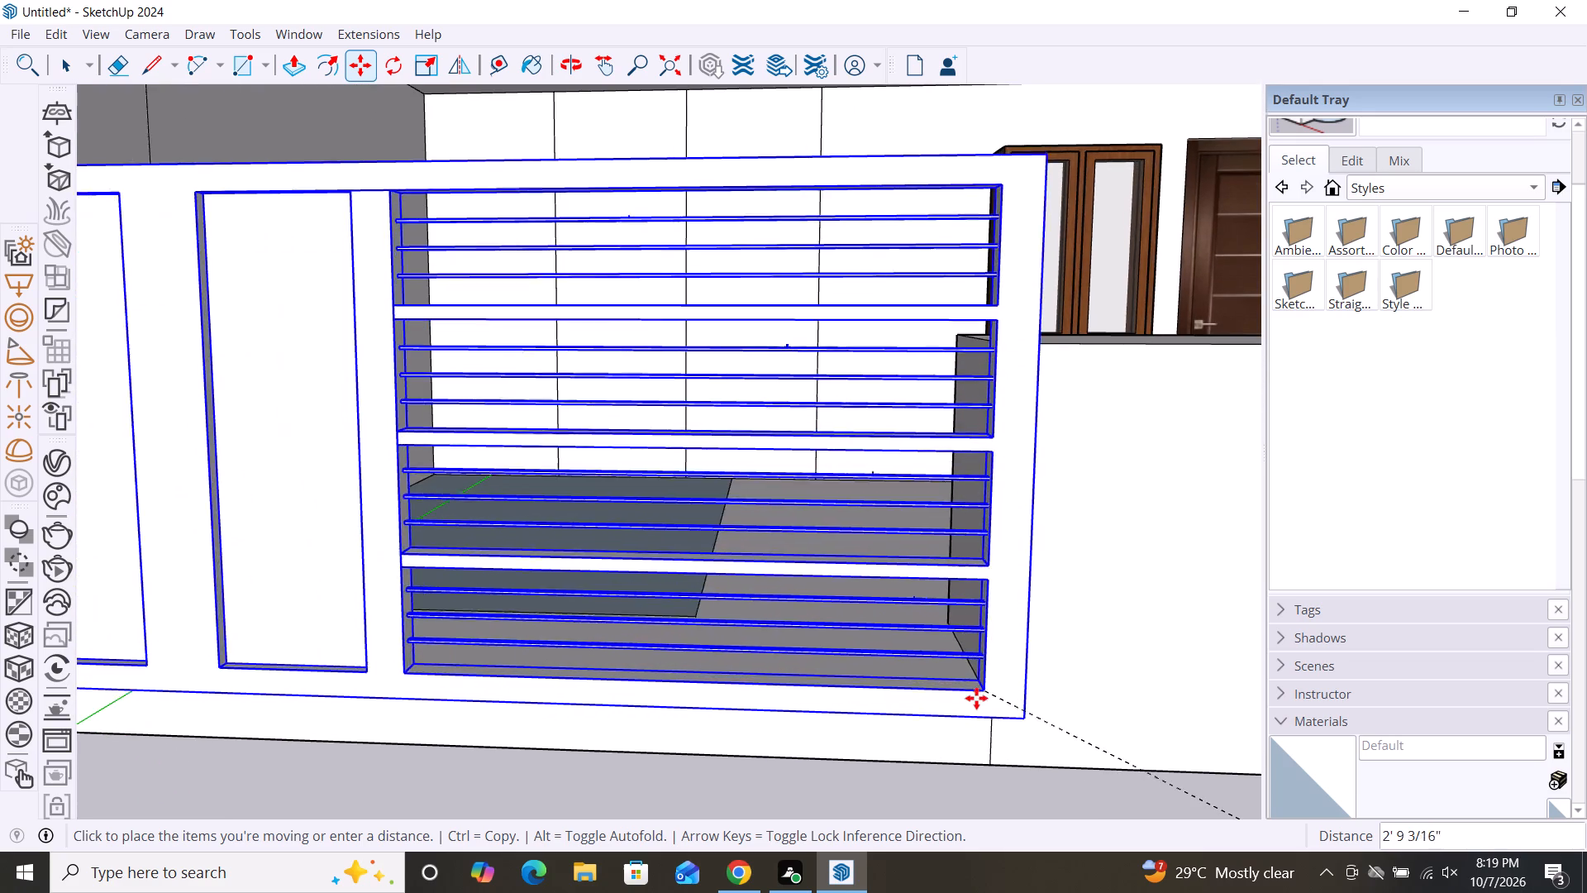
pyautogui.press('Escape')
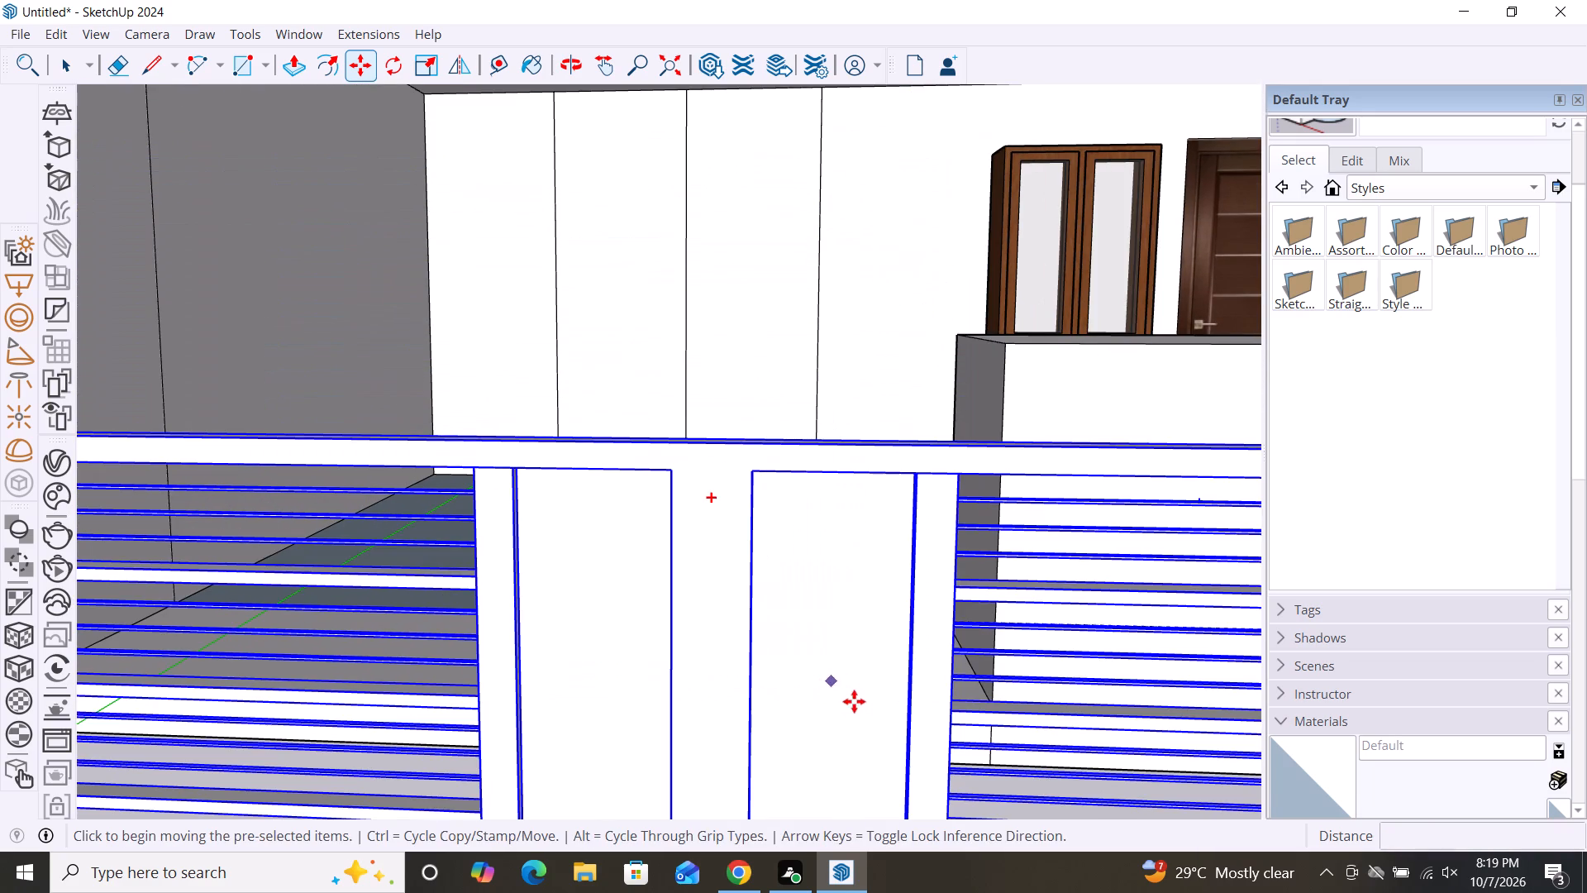
# Move the gate by its lower corner about 4' 1 9/16" back into the opening, against the low wall's front edge above the base strip.
pyautogui.scroll(-10, 789, 528)
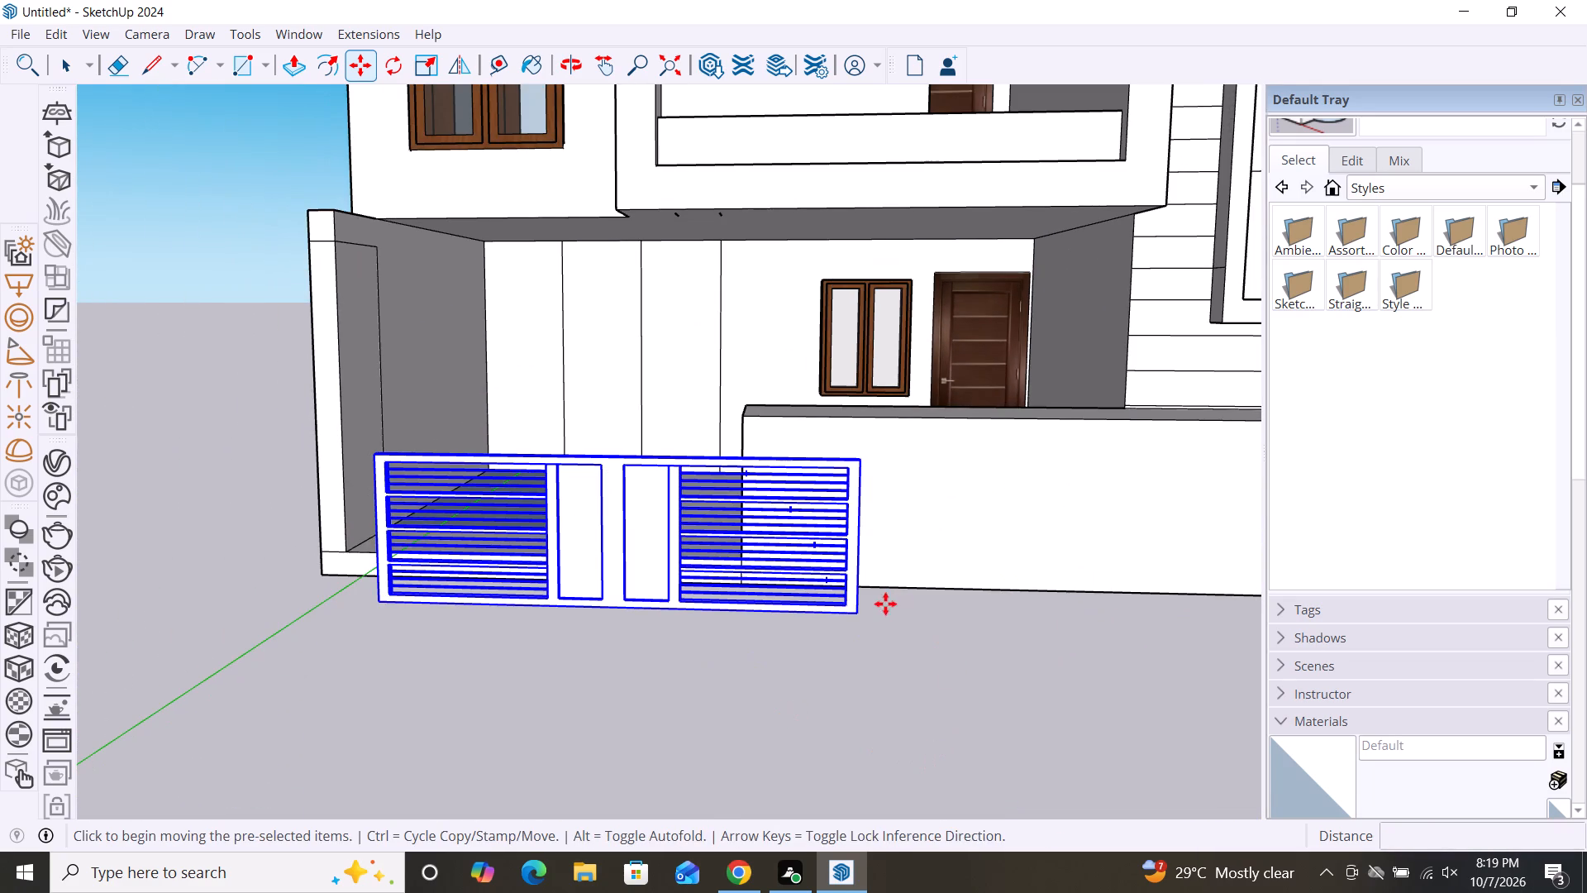
pyautogui.click(863, 614)
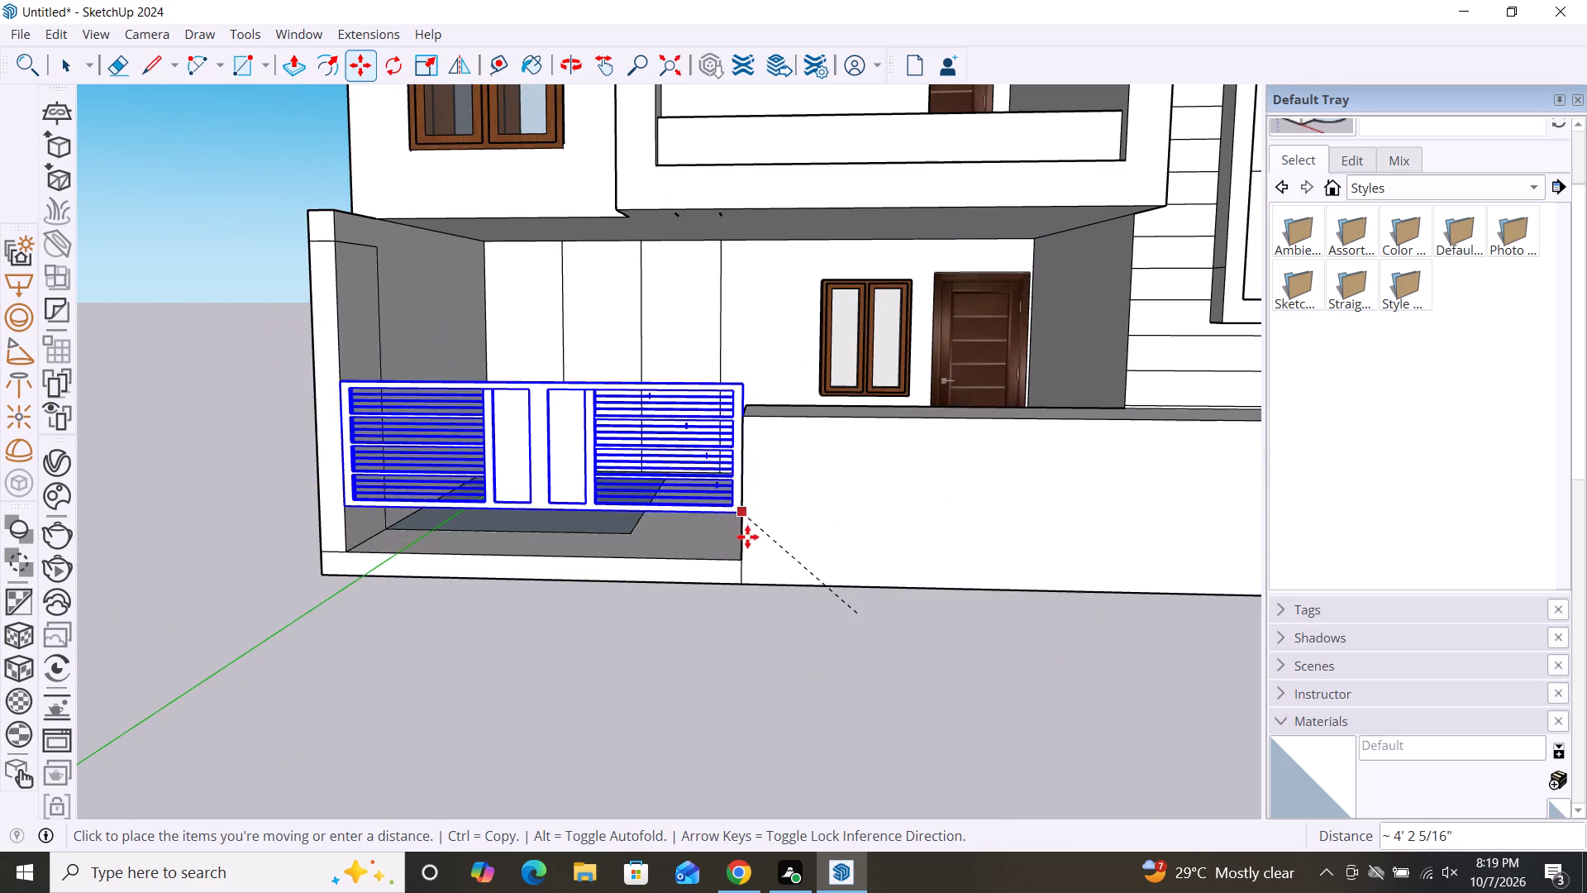
pyautogui.scroll(9, 746, 554)
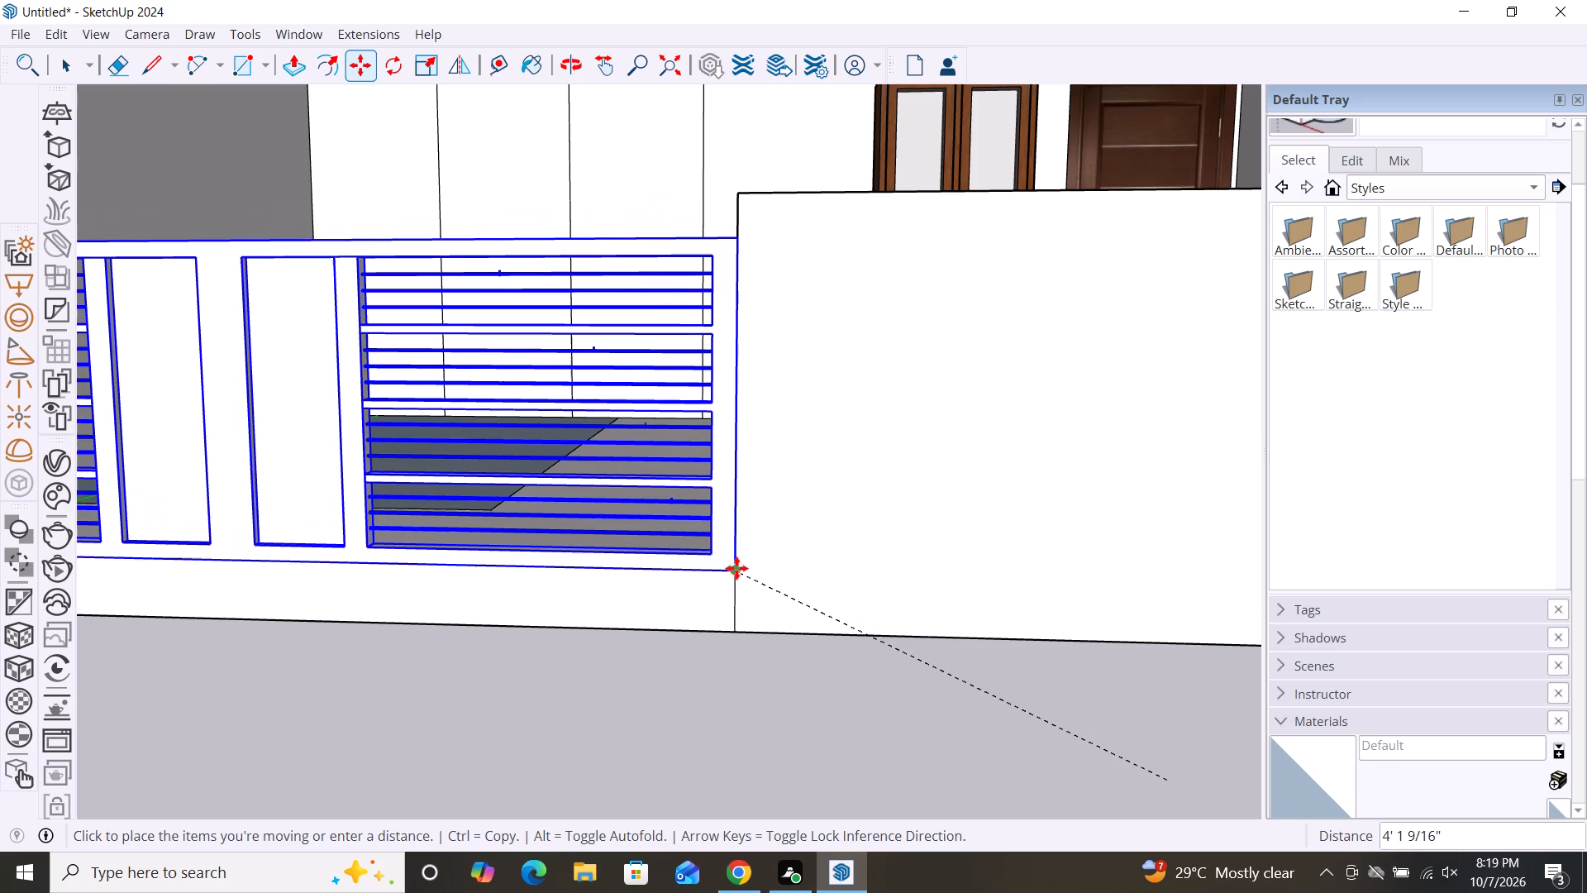
pyautogui.click(736, 573)
pyautogui.press('Escape')
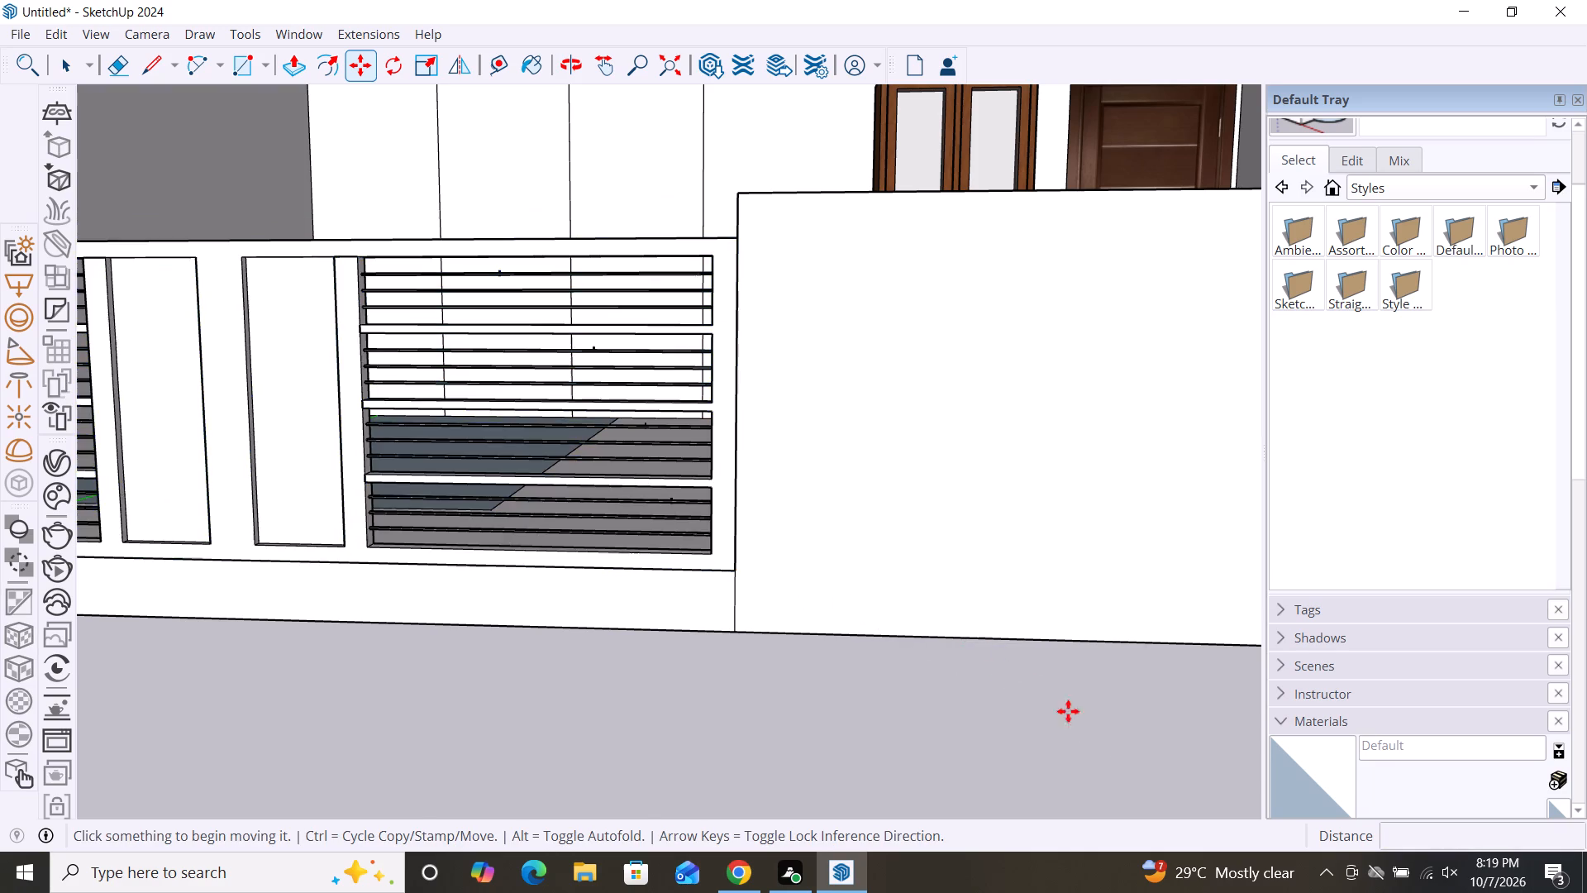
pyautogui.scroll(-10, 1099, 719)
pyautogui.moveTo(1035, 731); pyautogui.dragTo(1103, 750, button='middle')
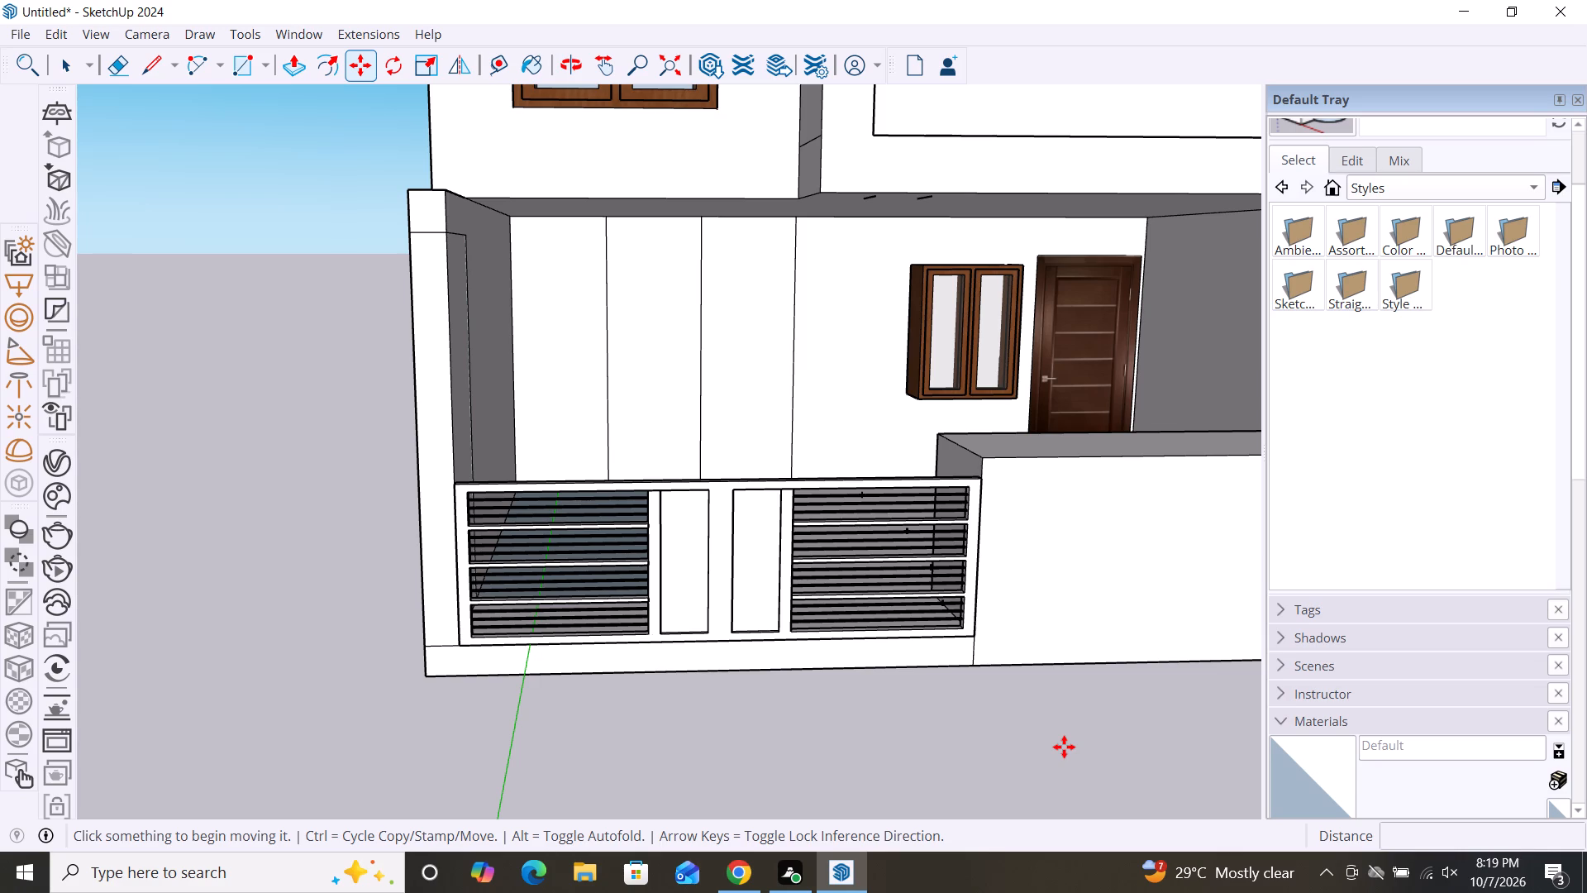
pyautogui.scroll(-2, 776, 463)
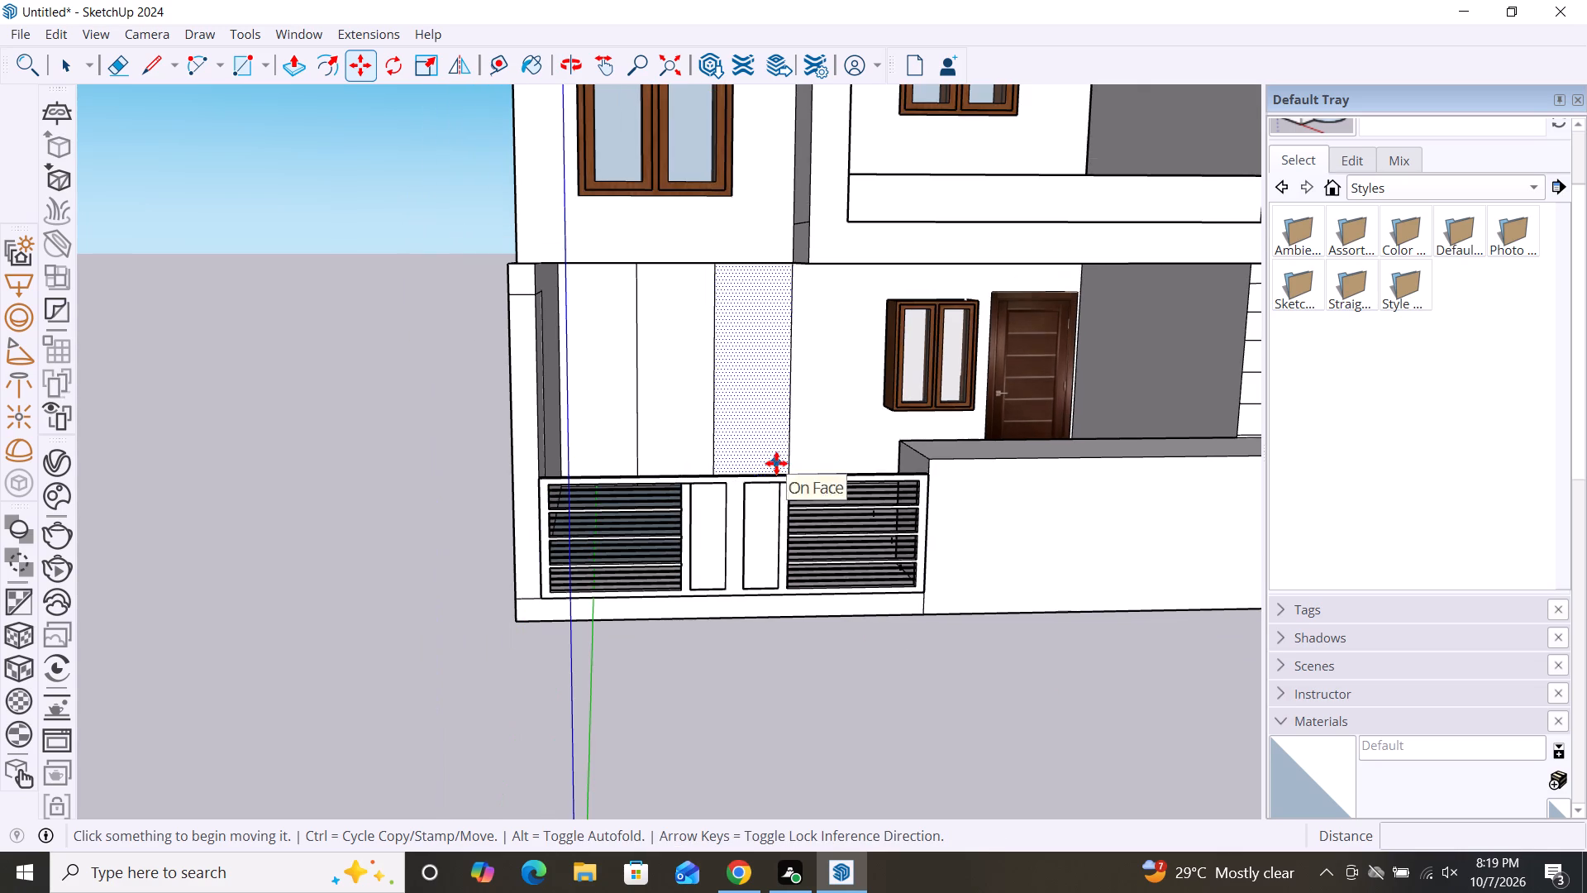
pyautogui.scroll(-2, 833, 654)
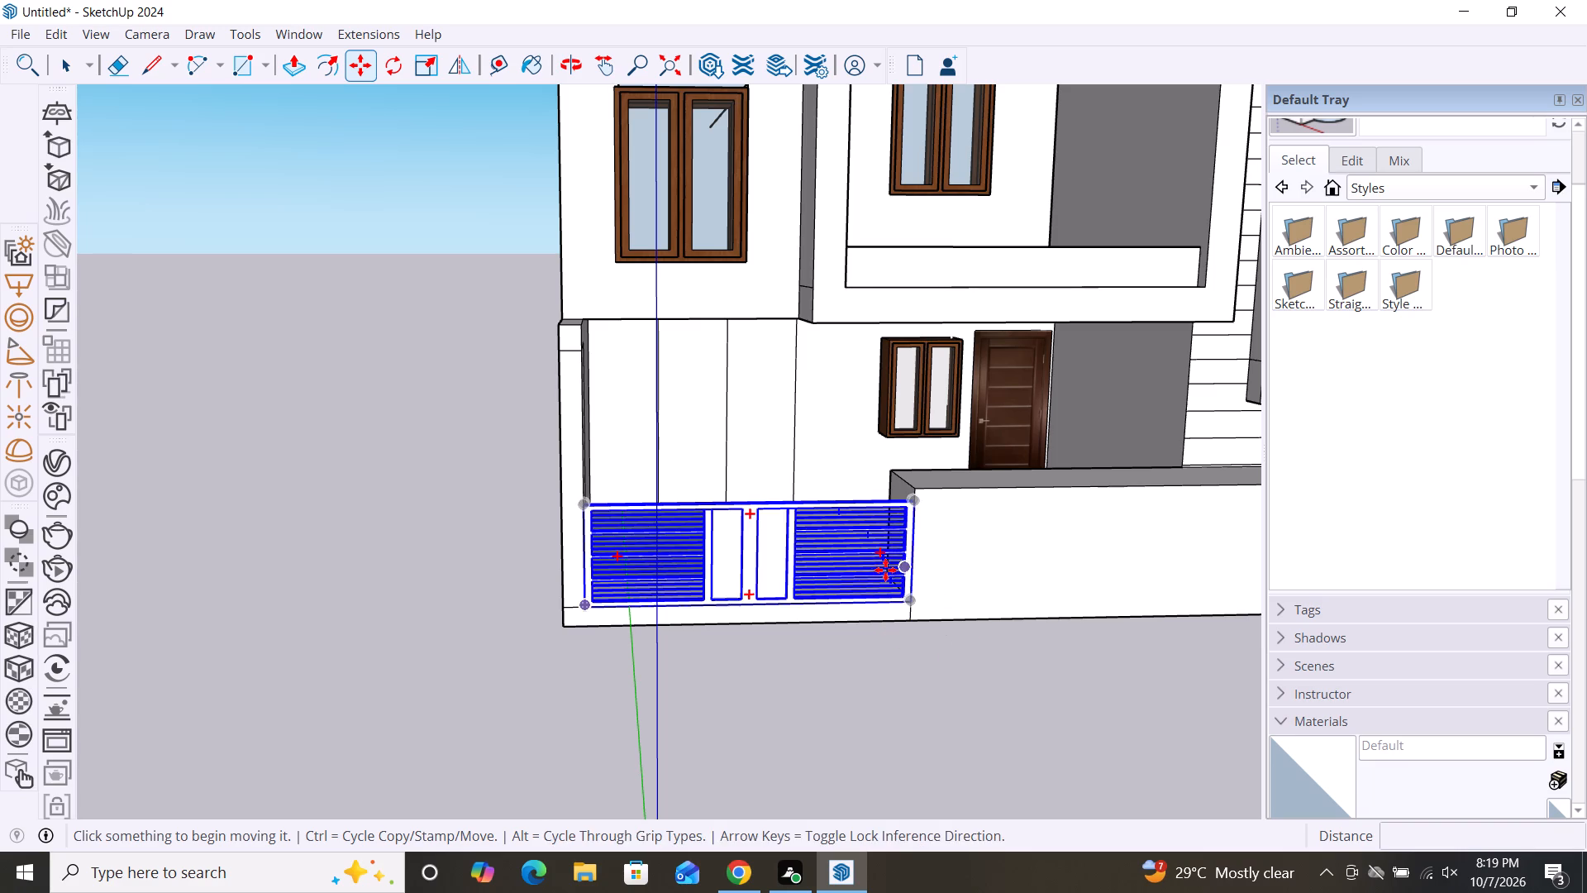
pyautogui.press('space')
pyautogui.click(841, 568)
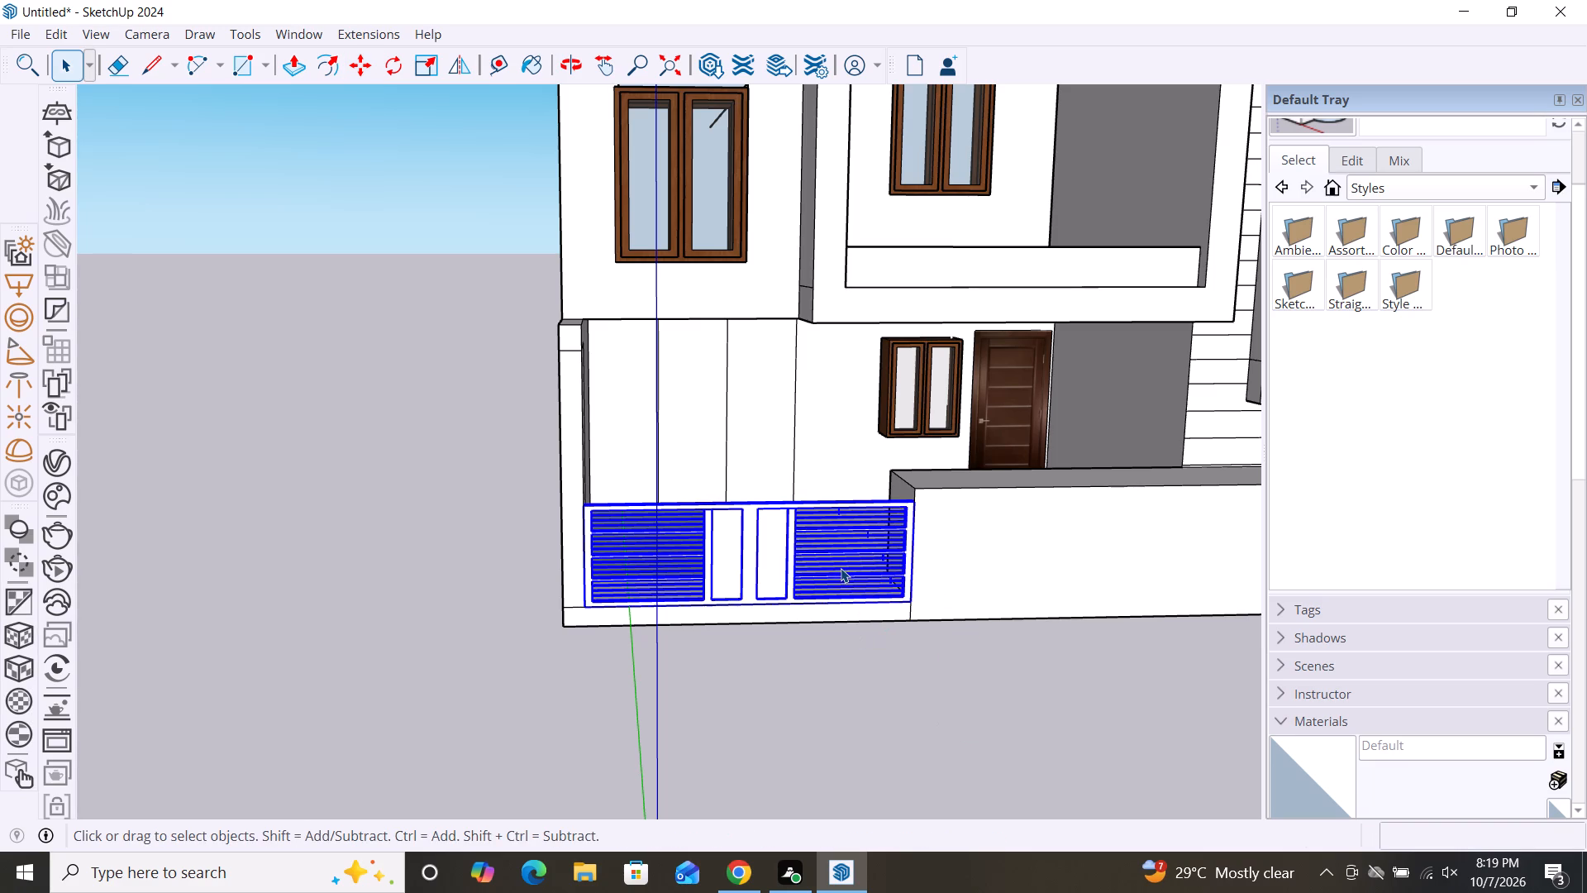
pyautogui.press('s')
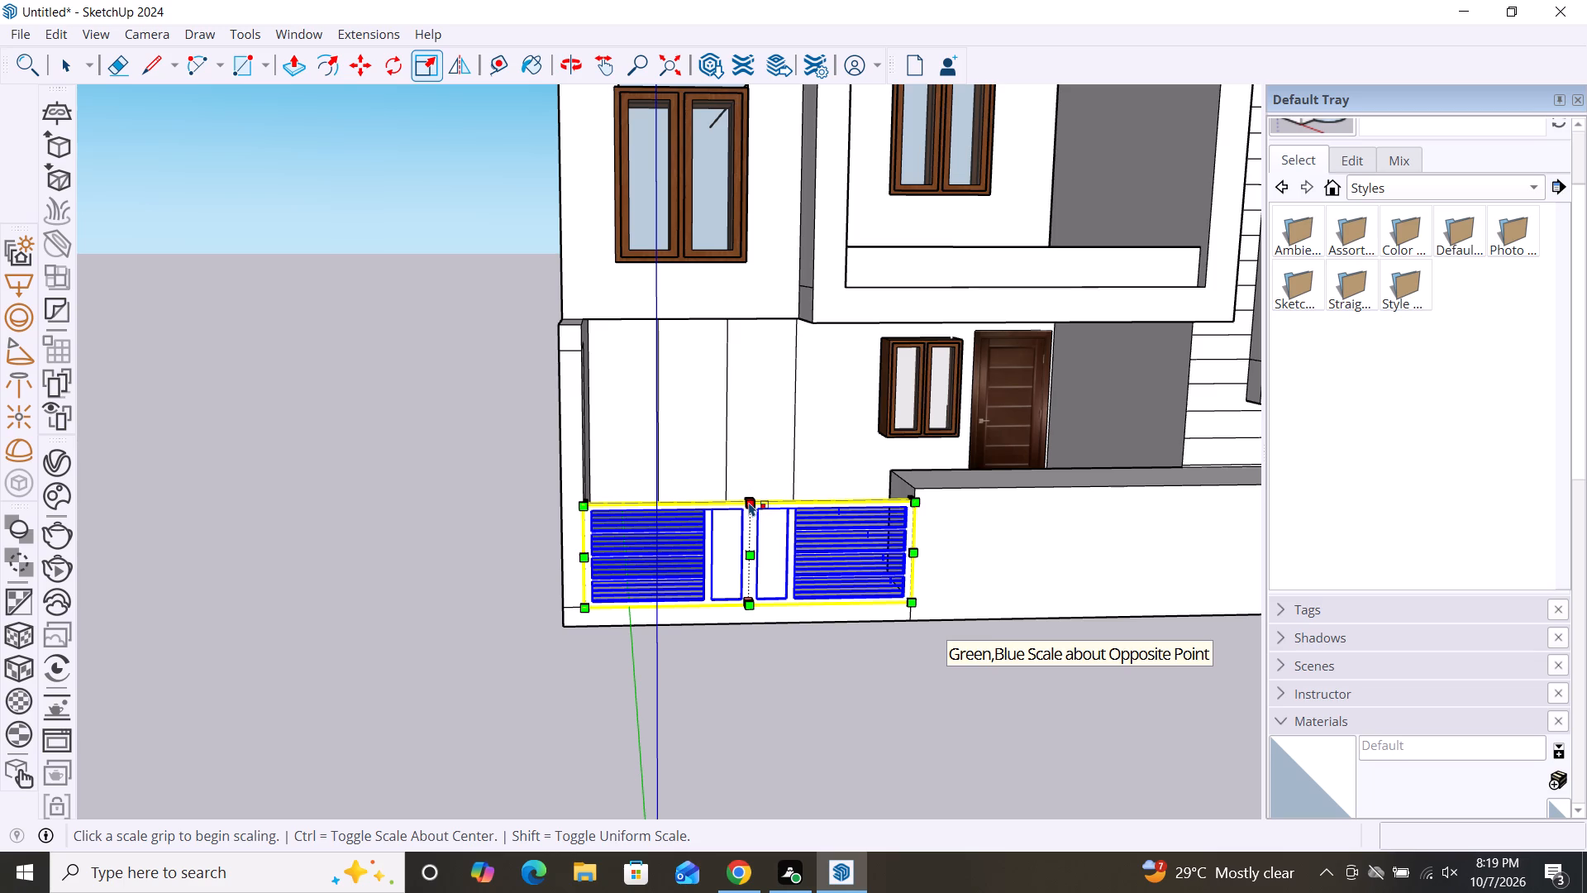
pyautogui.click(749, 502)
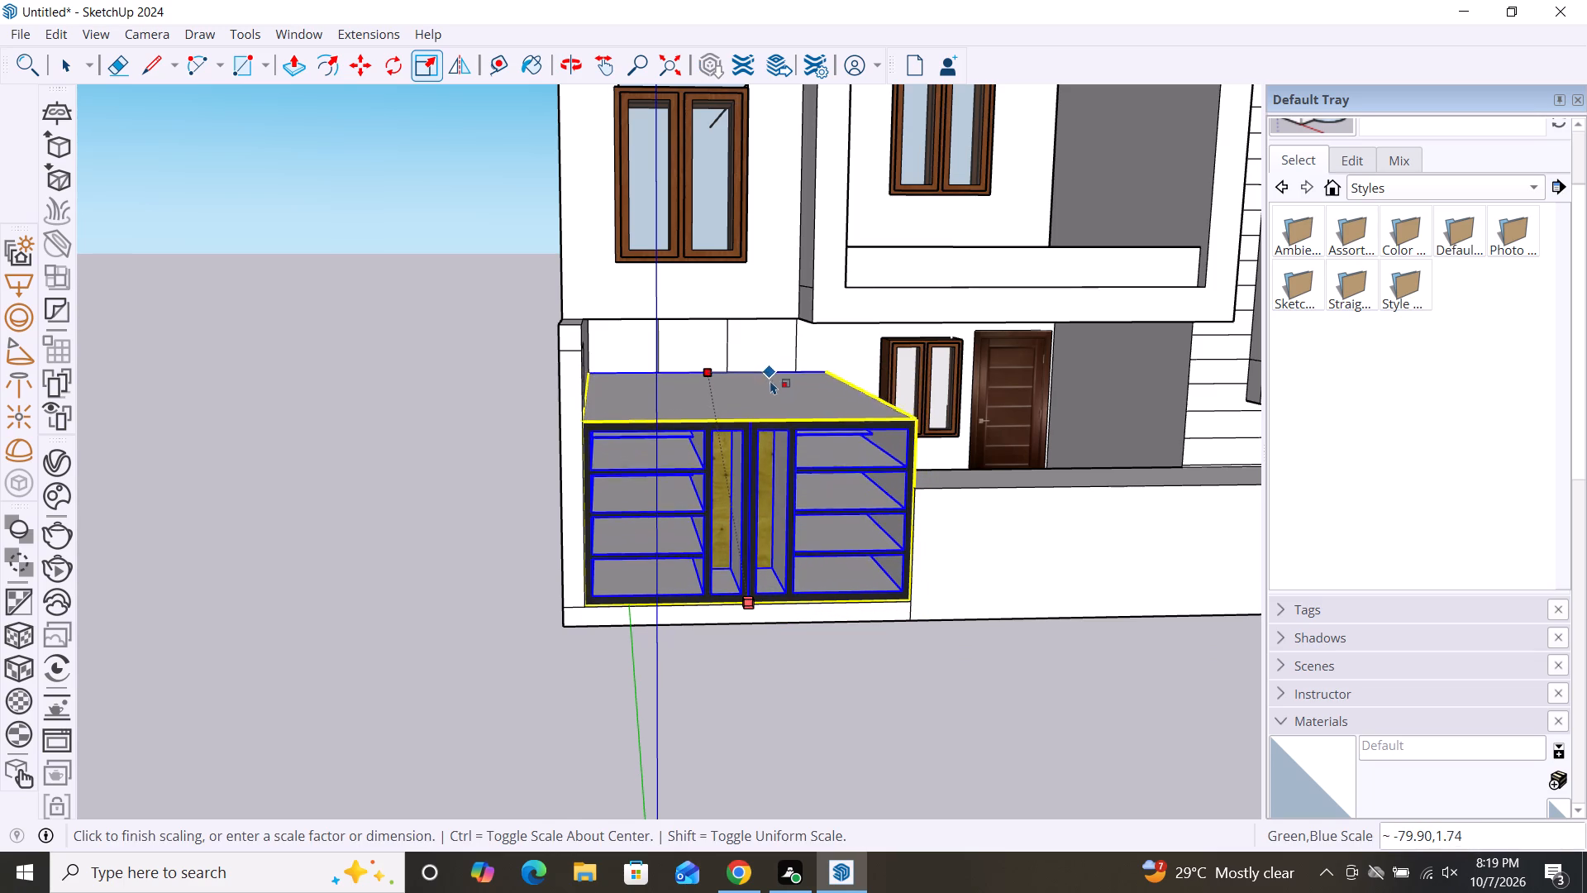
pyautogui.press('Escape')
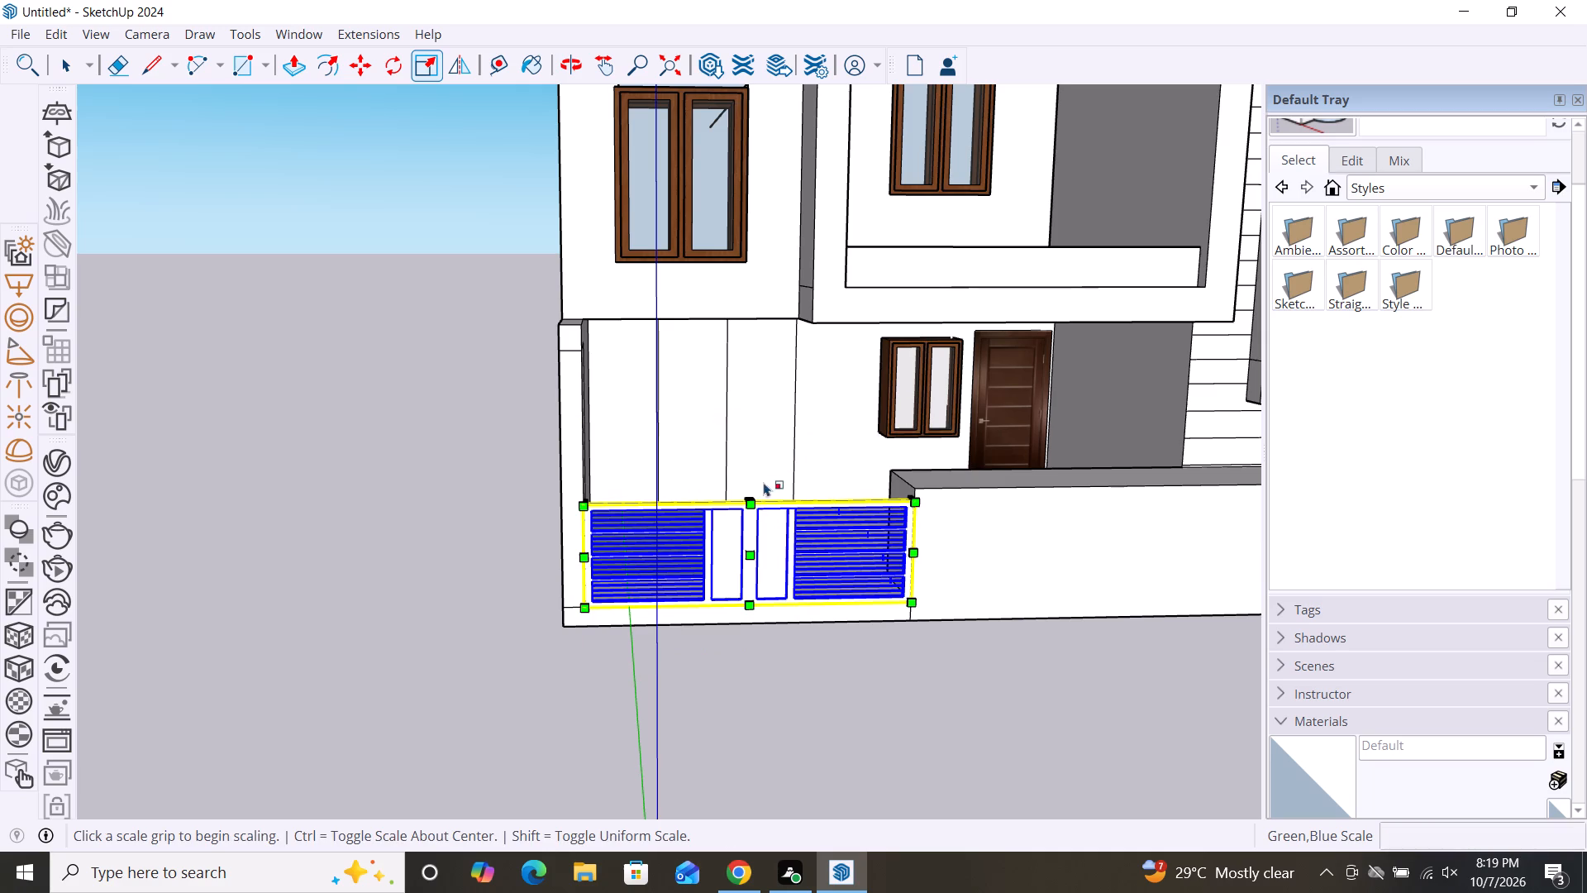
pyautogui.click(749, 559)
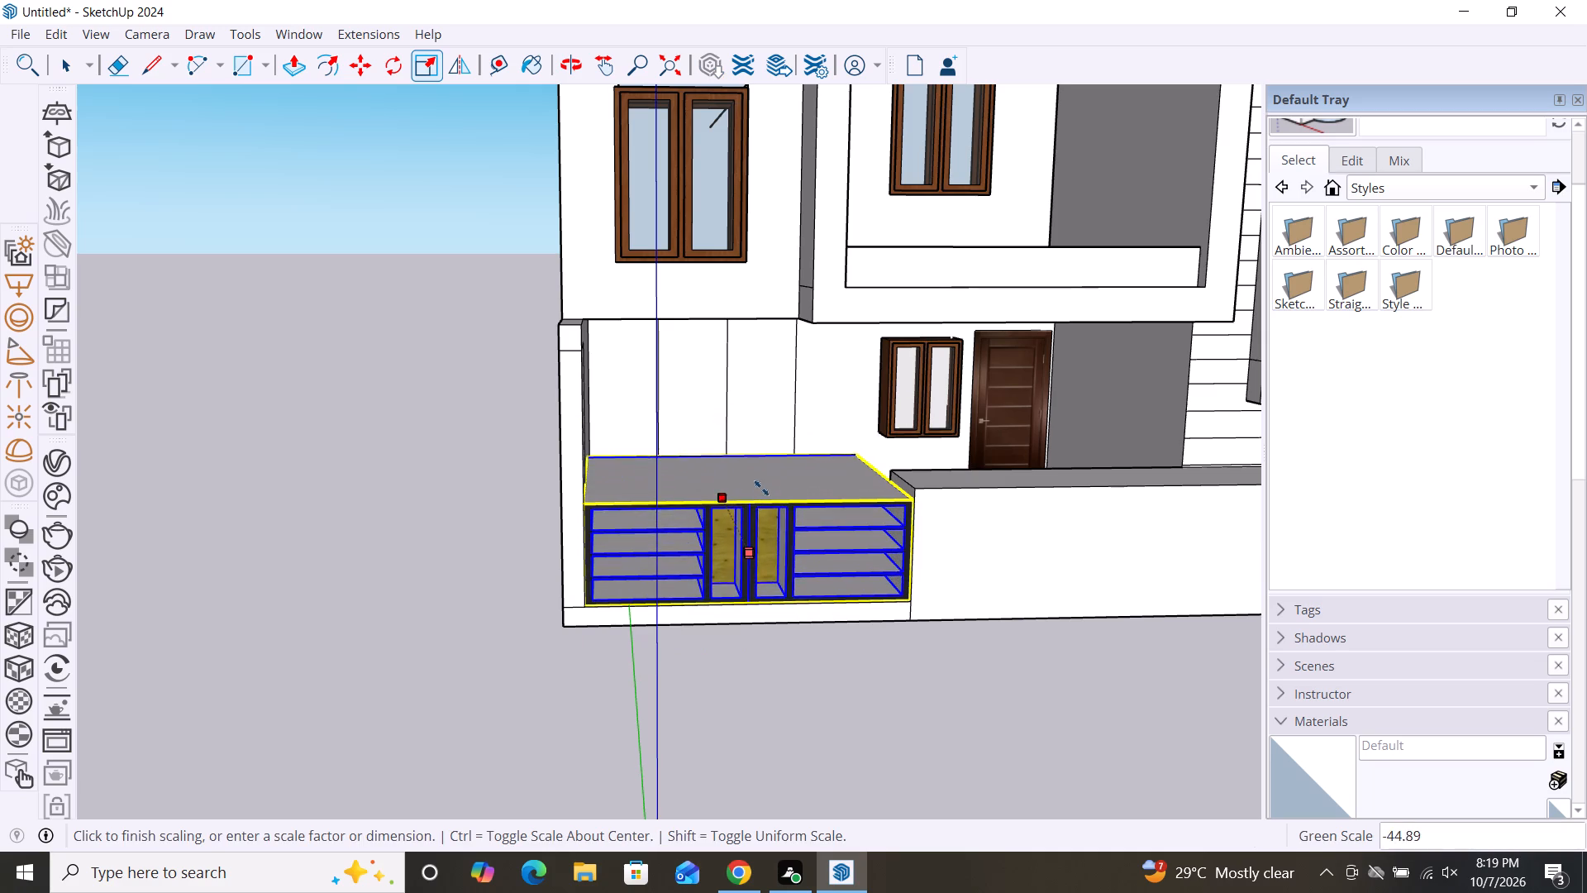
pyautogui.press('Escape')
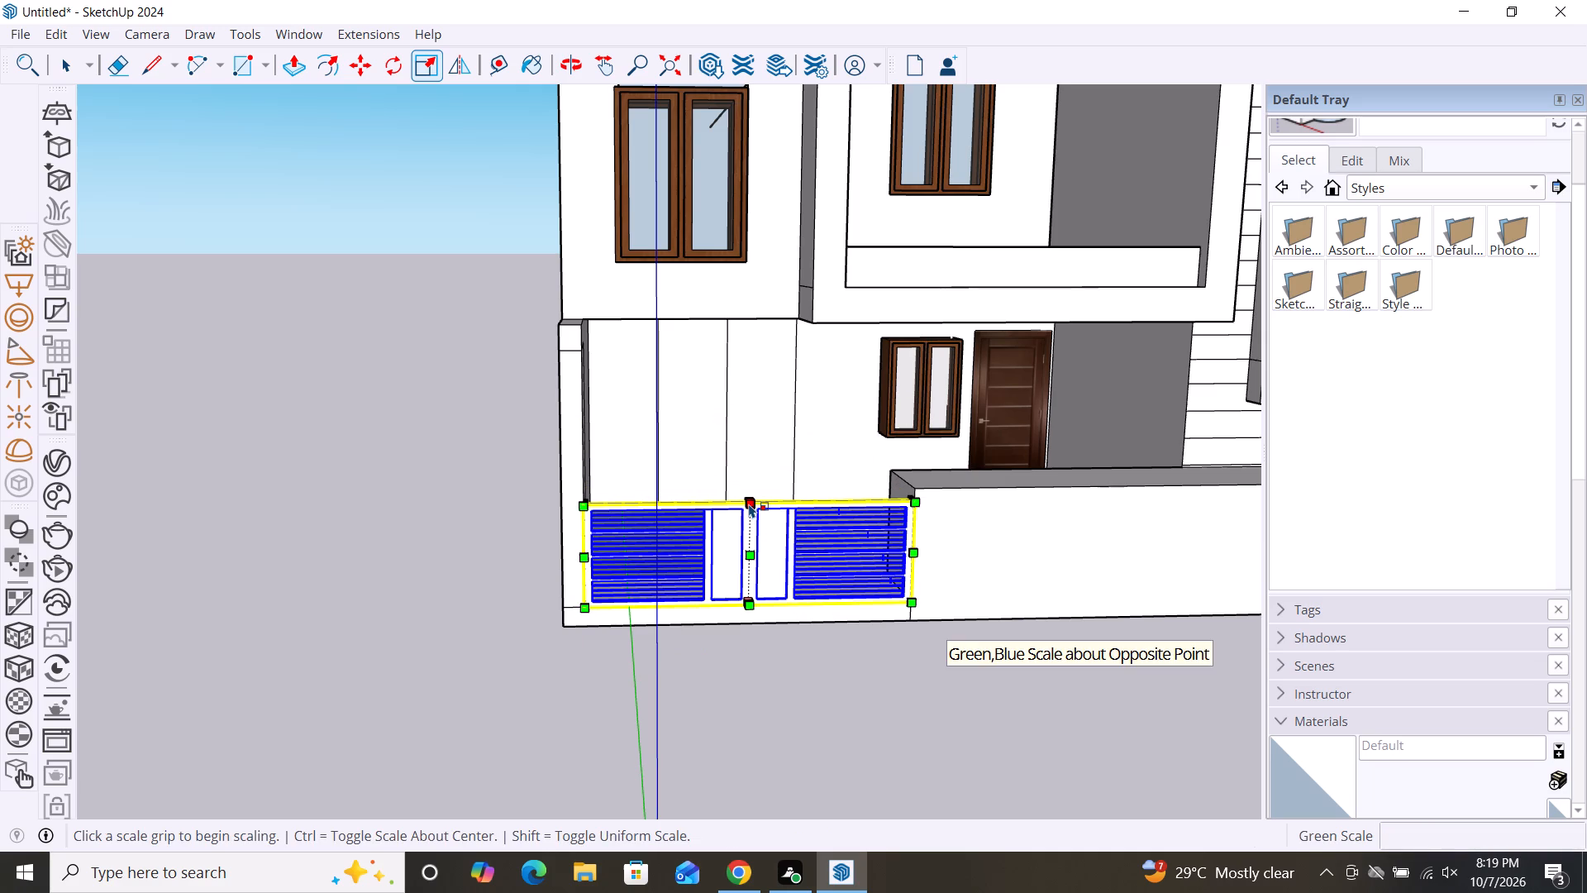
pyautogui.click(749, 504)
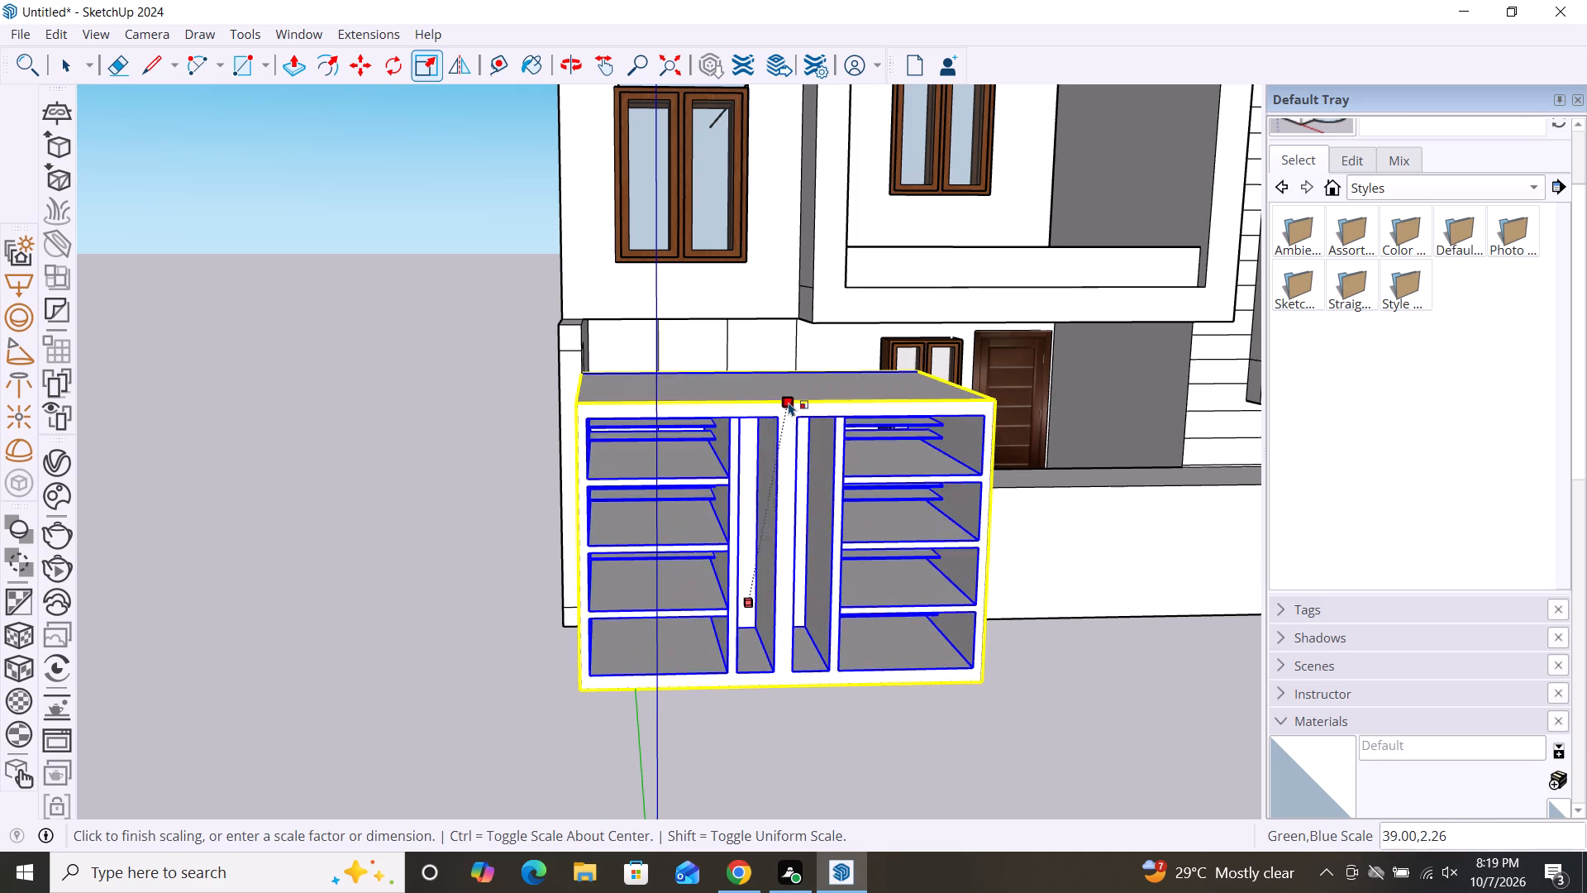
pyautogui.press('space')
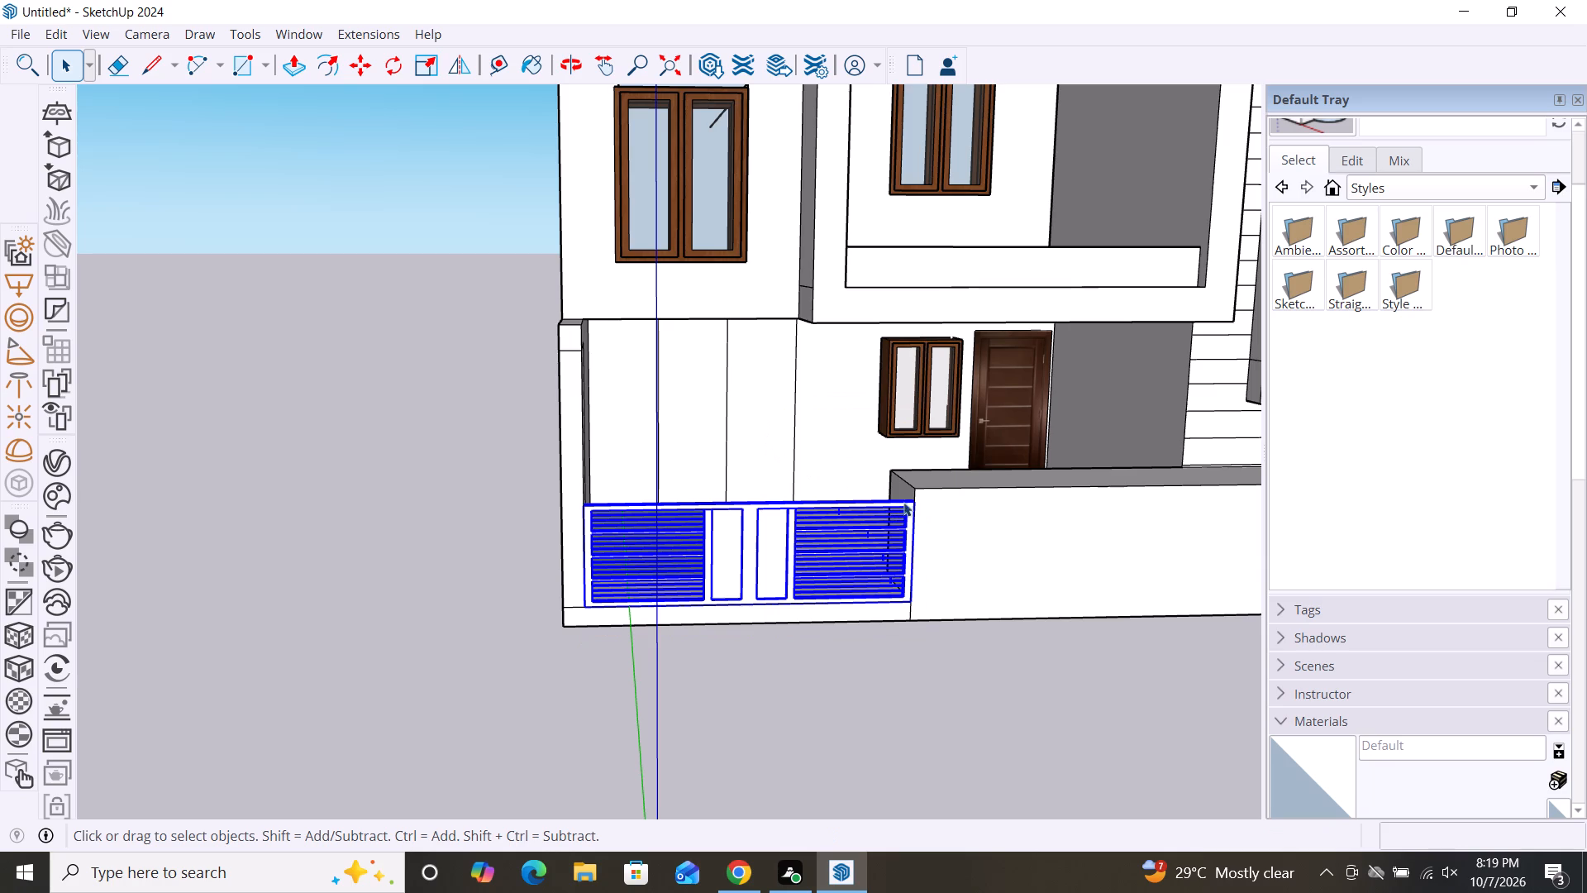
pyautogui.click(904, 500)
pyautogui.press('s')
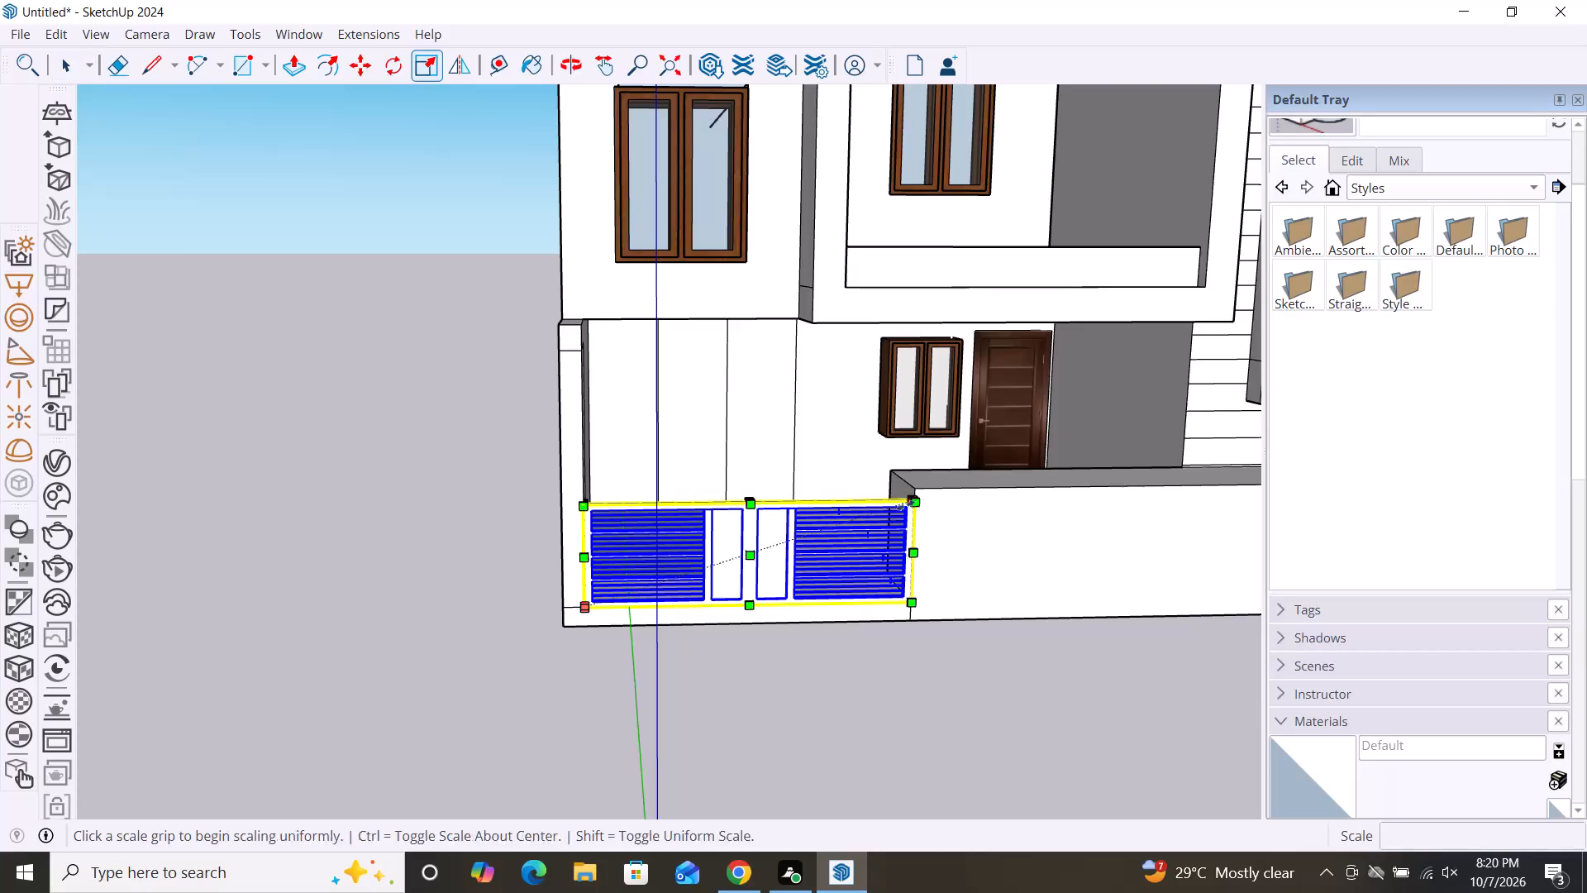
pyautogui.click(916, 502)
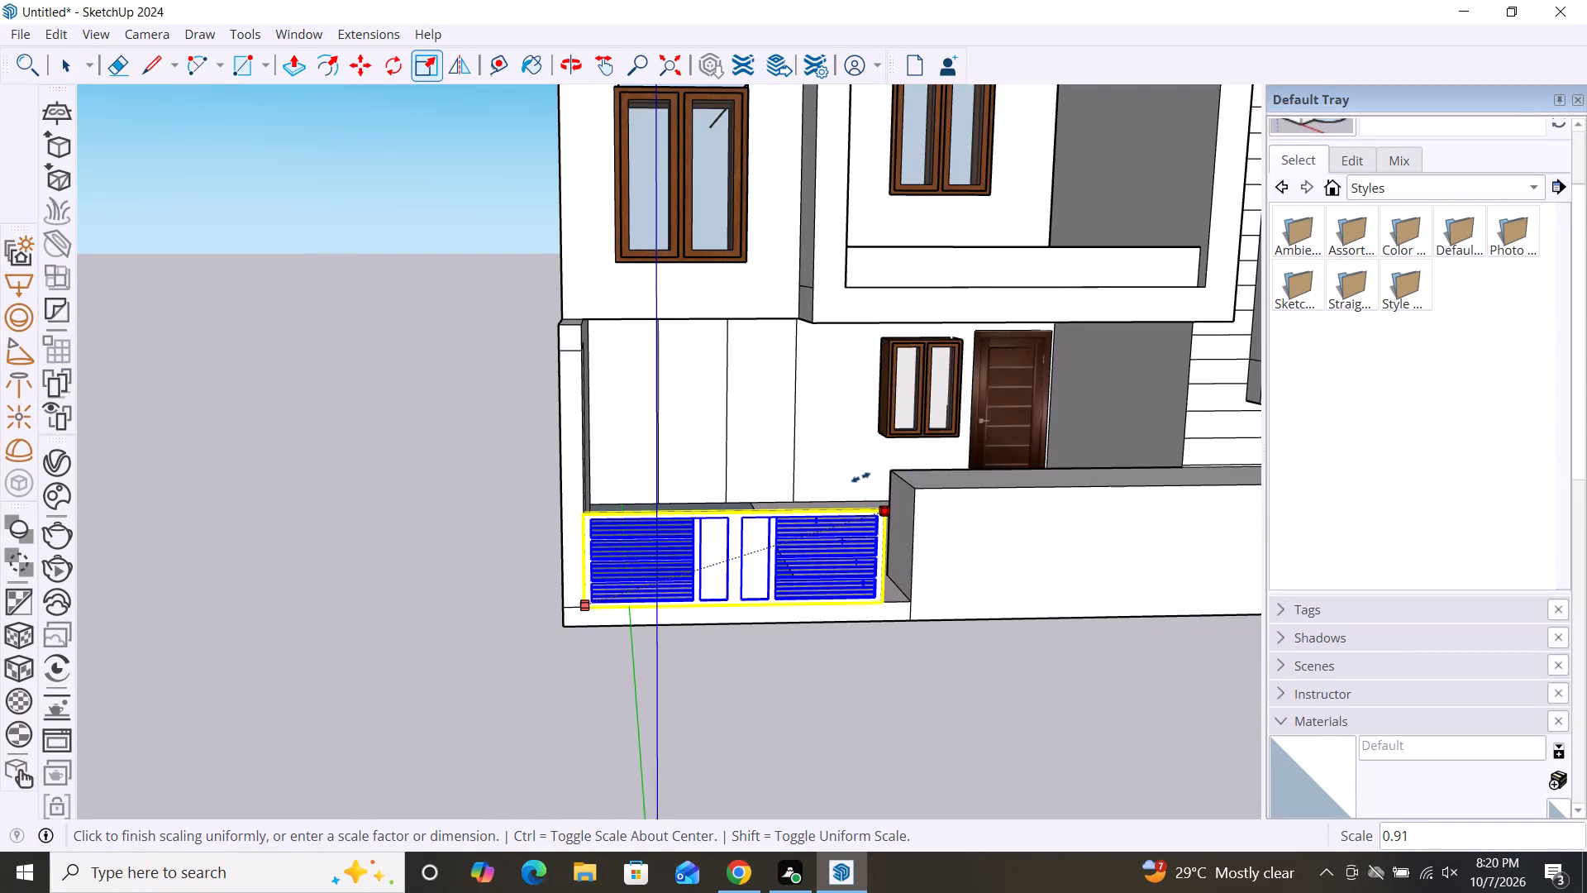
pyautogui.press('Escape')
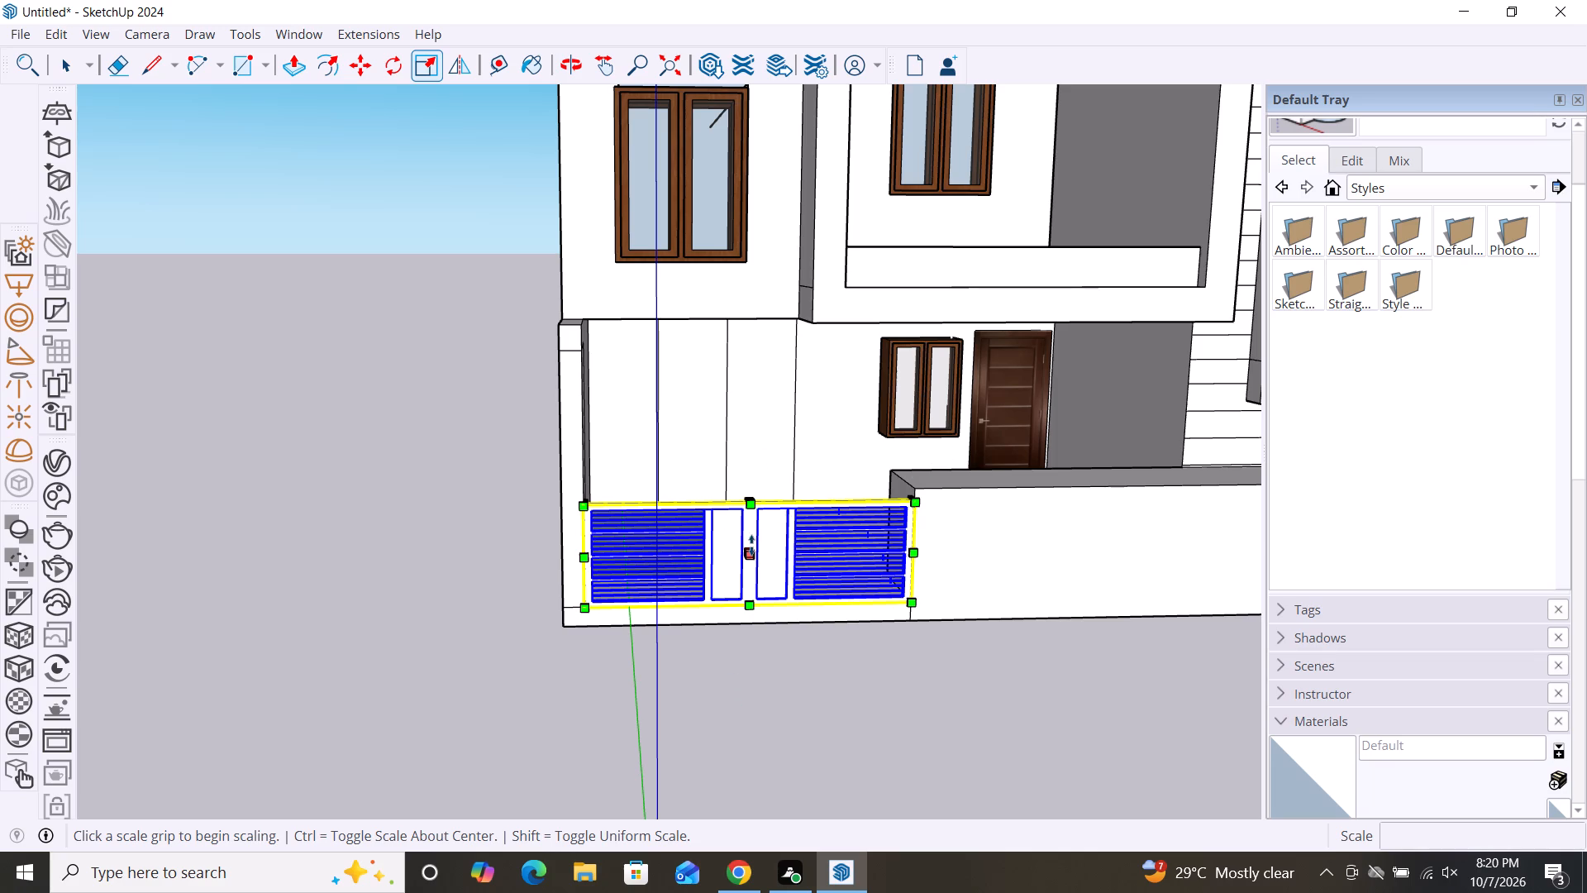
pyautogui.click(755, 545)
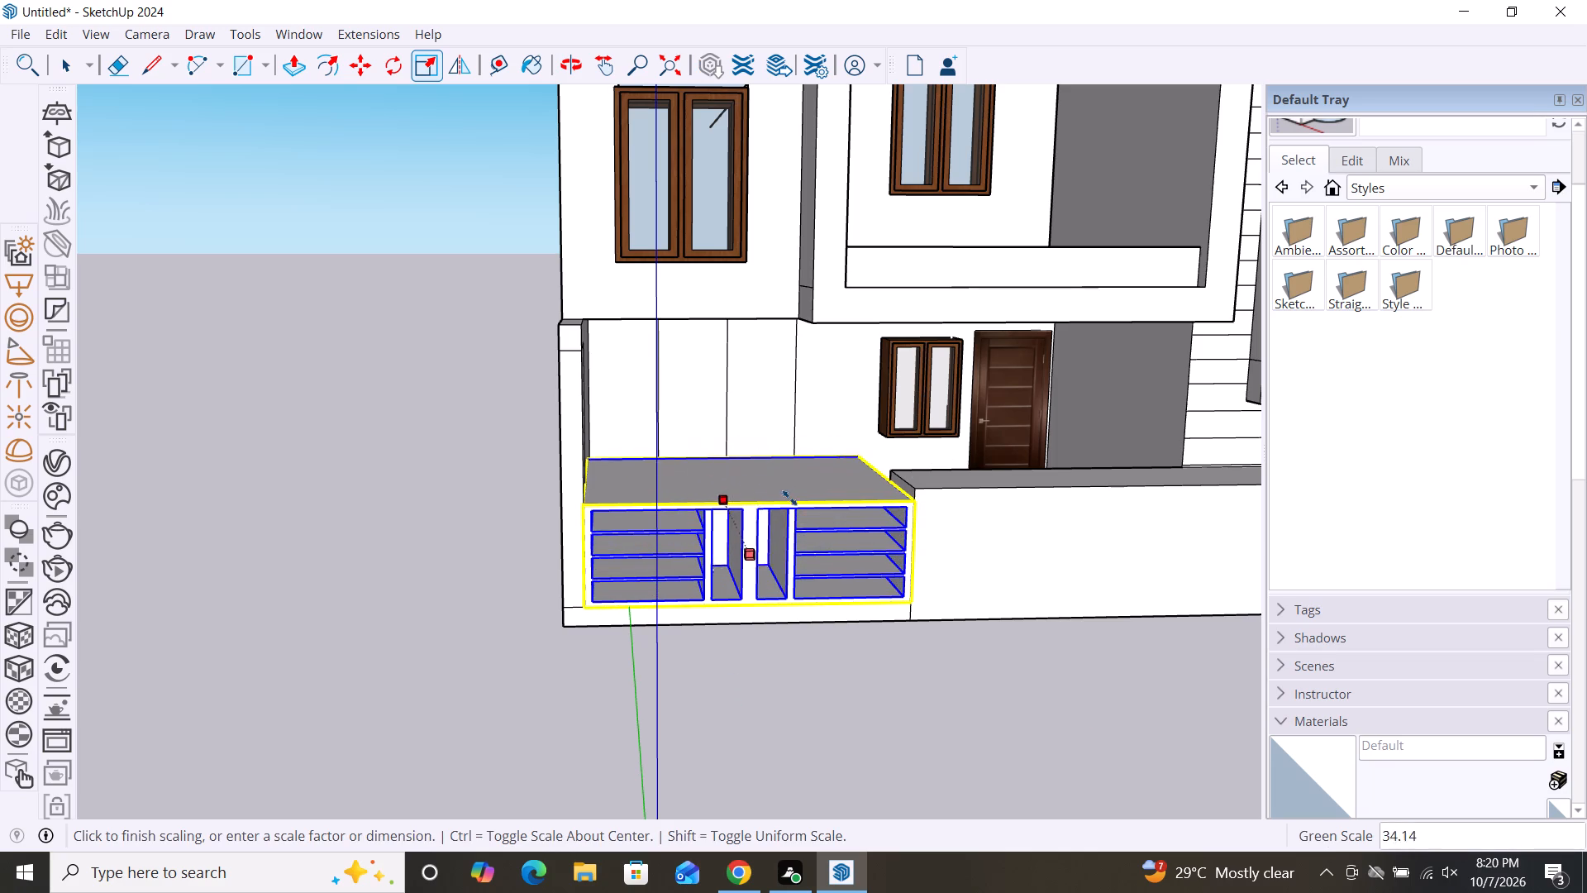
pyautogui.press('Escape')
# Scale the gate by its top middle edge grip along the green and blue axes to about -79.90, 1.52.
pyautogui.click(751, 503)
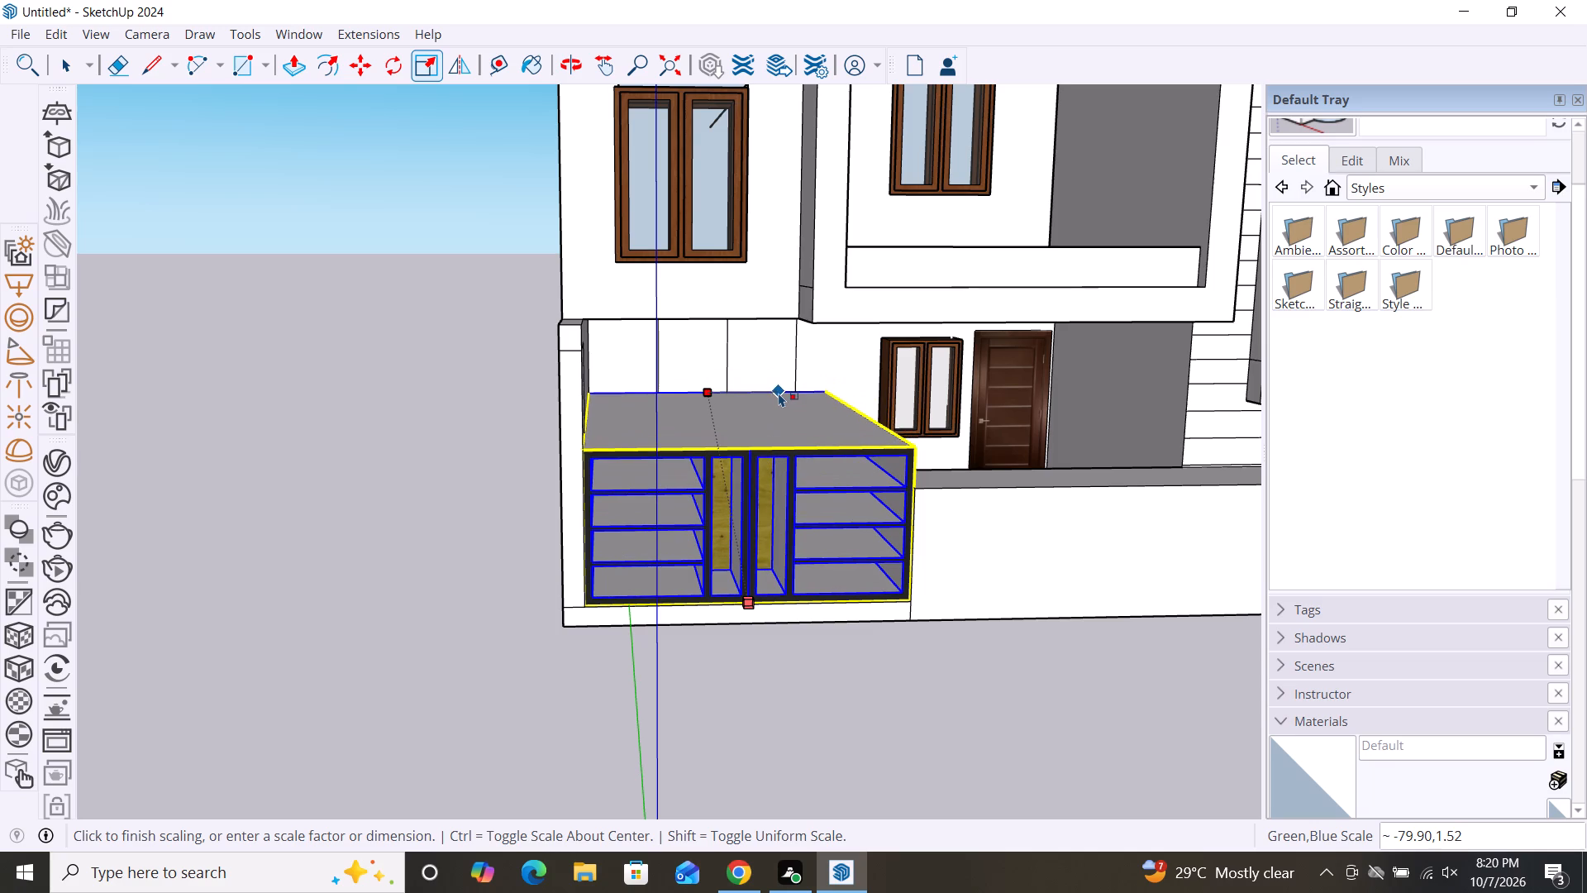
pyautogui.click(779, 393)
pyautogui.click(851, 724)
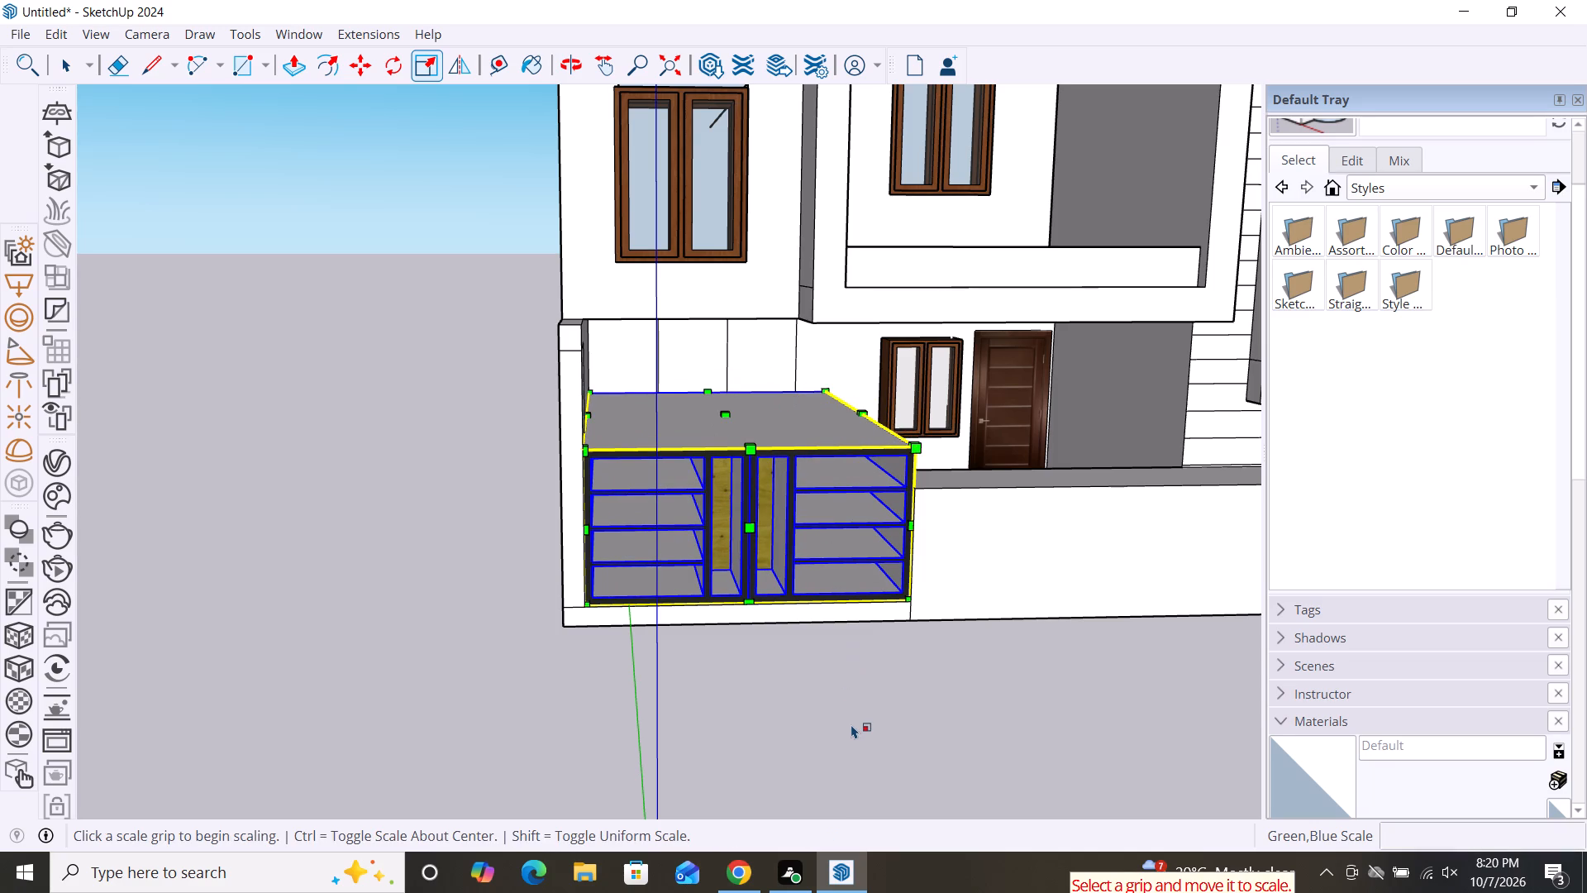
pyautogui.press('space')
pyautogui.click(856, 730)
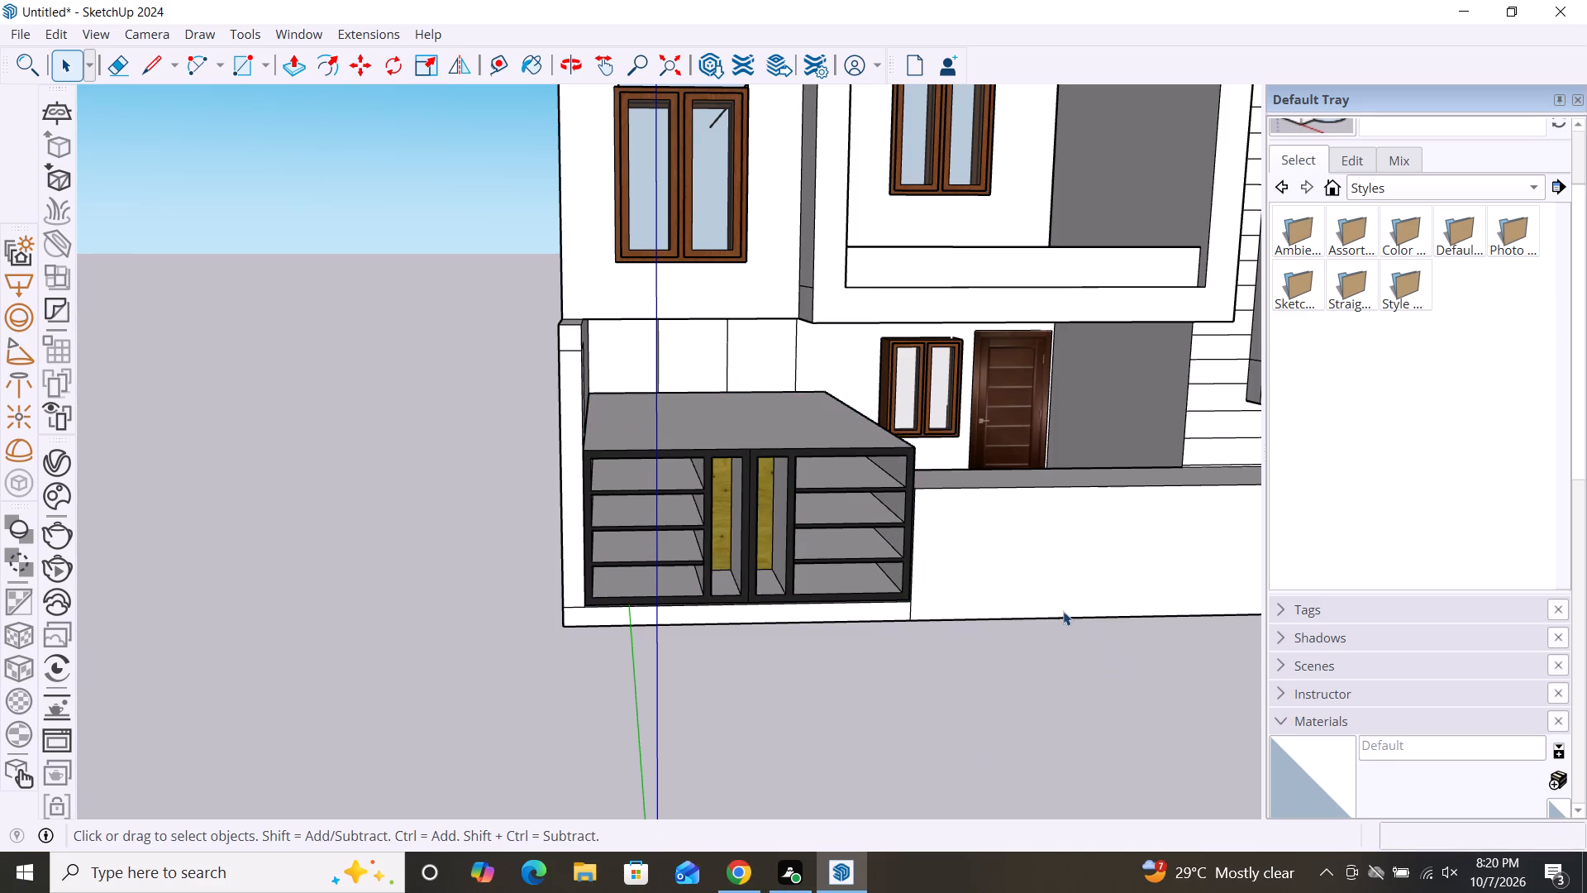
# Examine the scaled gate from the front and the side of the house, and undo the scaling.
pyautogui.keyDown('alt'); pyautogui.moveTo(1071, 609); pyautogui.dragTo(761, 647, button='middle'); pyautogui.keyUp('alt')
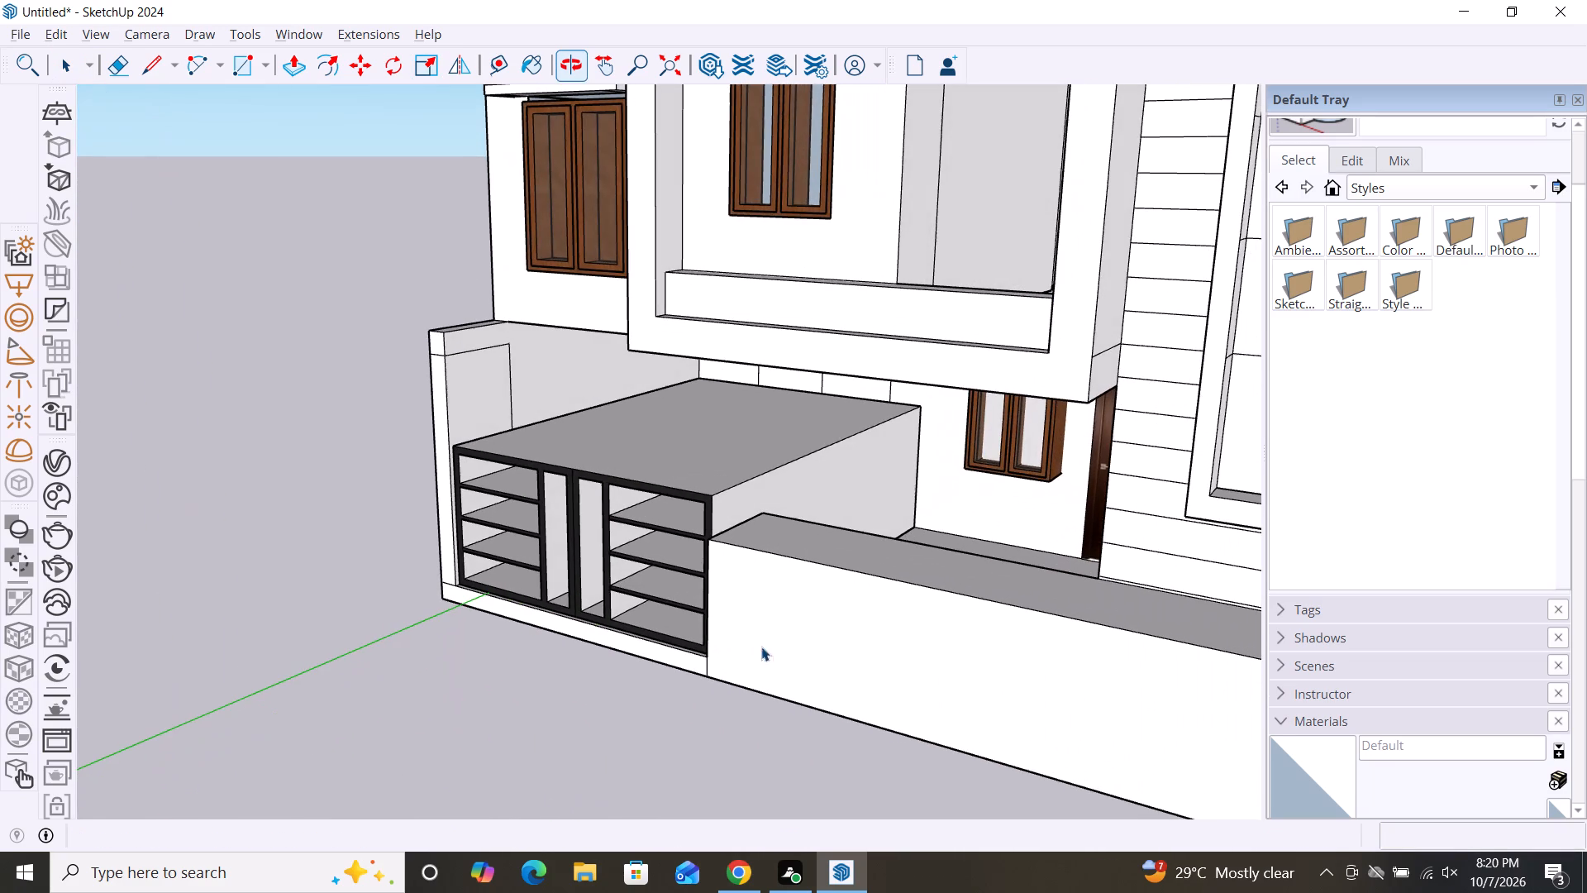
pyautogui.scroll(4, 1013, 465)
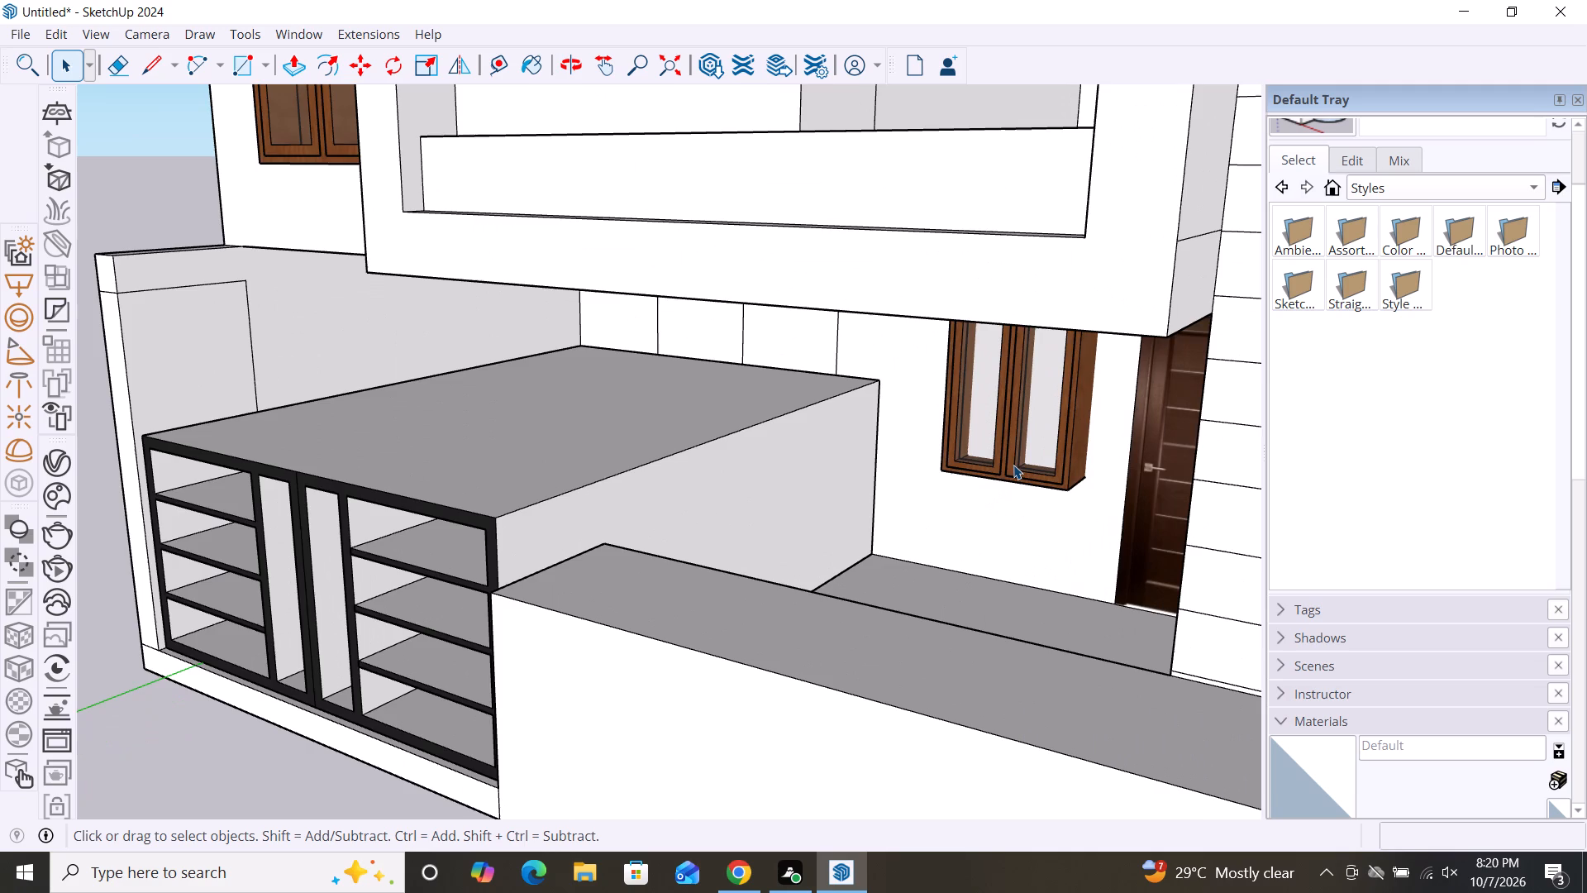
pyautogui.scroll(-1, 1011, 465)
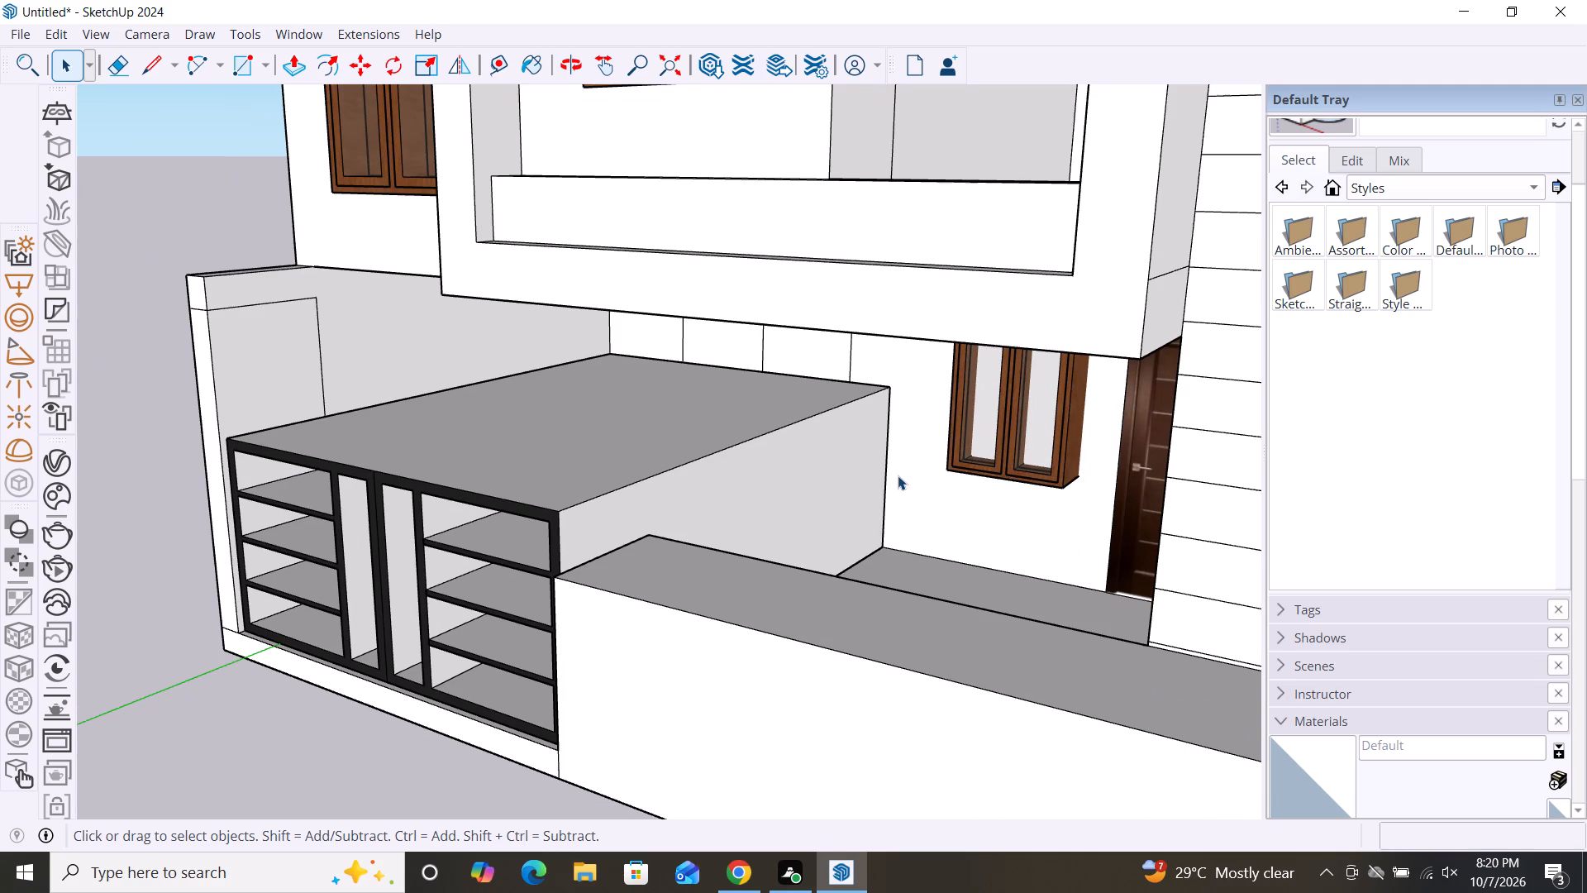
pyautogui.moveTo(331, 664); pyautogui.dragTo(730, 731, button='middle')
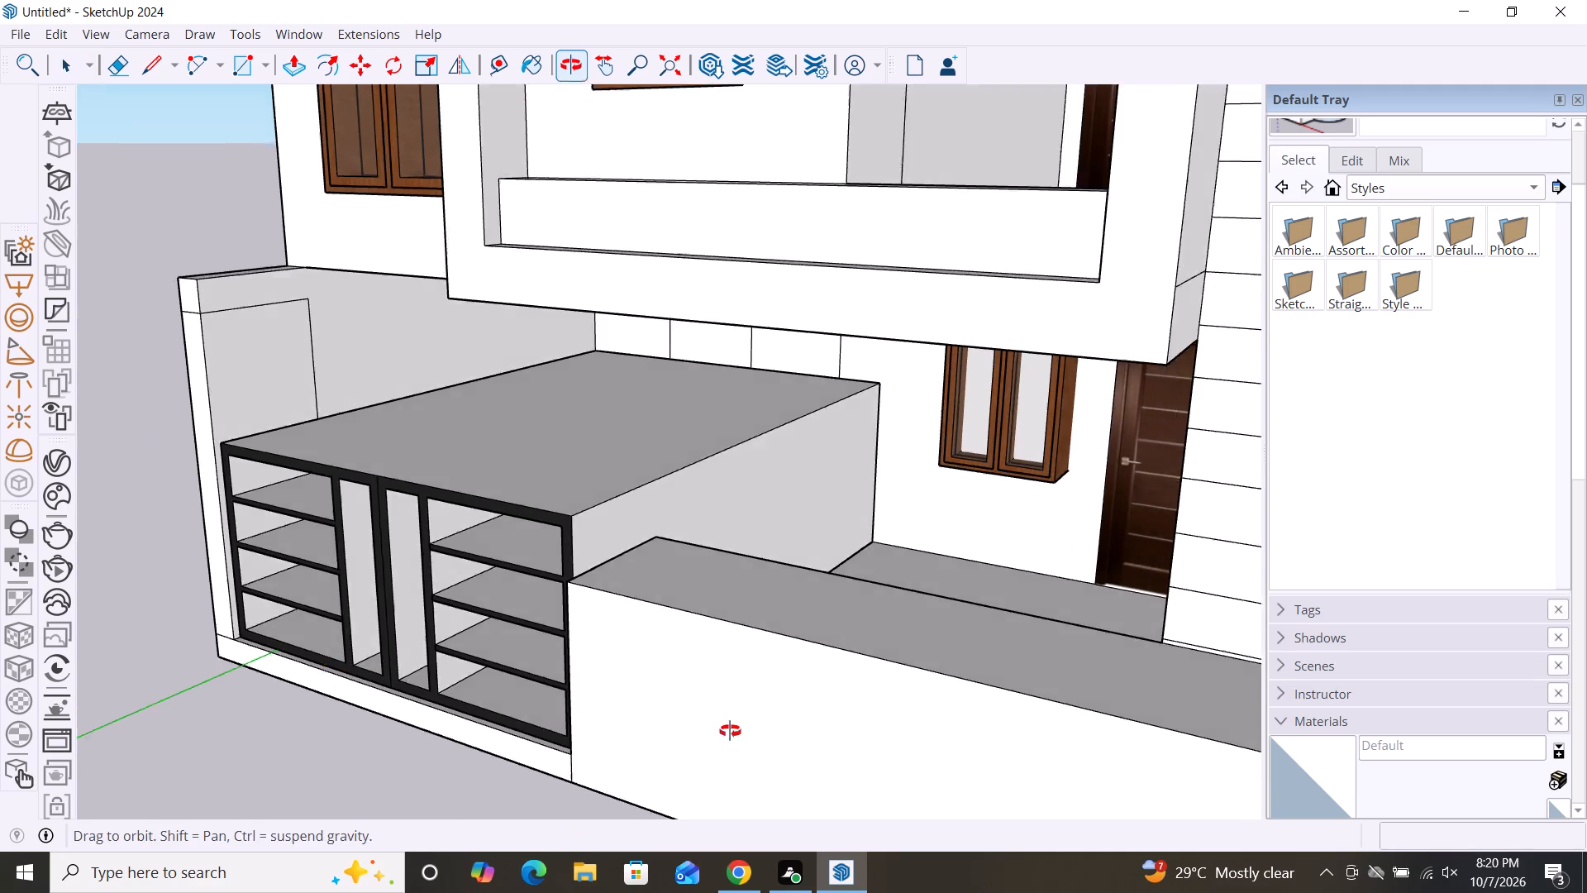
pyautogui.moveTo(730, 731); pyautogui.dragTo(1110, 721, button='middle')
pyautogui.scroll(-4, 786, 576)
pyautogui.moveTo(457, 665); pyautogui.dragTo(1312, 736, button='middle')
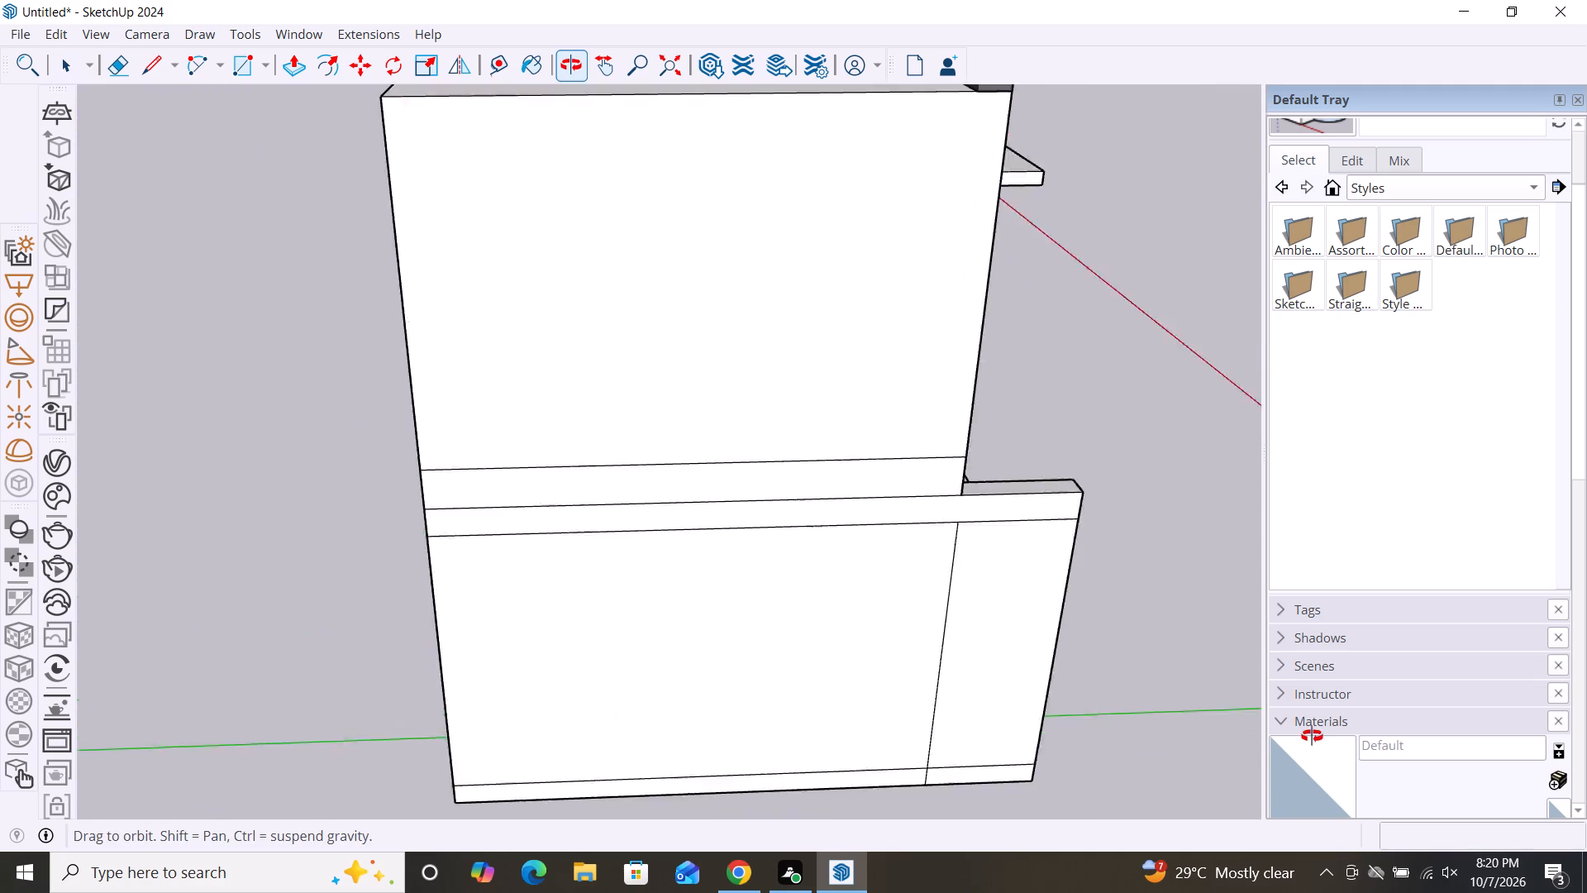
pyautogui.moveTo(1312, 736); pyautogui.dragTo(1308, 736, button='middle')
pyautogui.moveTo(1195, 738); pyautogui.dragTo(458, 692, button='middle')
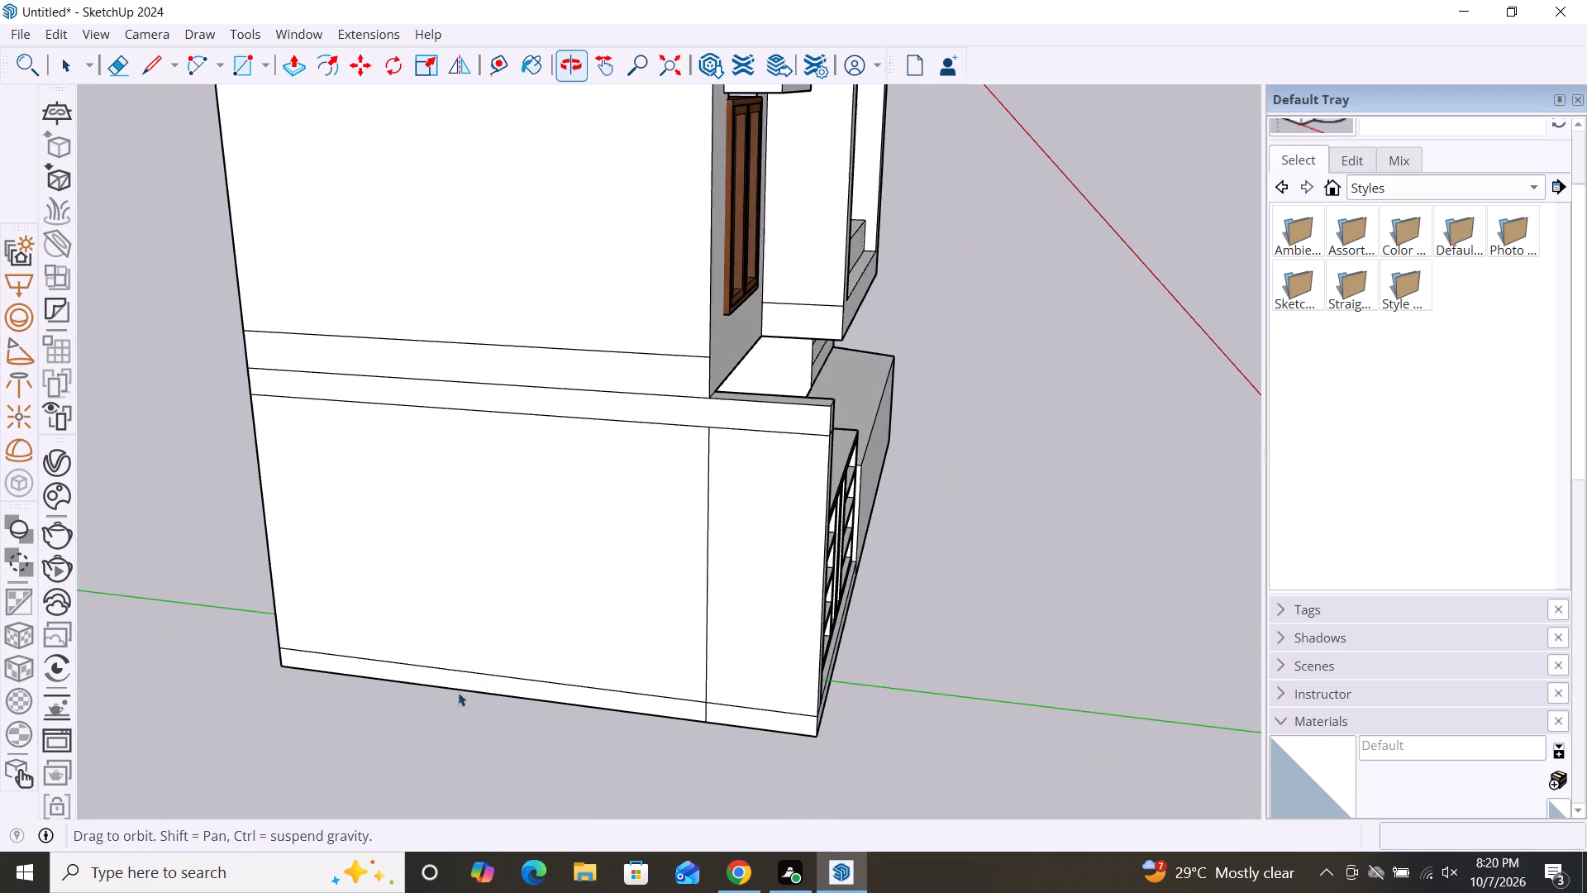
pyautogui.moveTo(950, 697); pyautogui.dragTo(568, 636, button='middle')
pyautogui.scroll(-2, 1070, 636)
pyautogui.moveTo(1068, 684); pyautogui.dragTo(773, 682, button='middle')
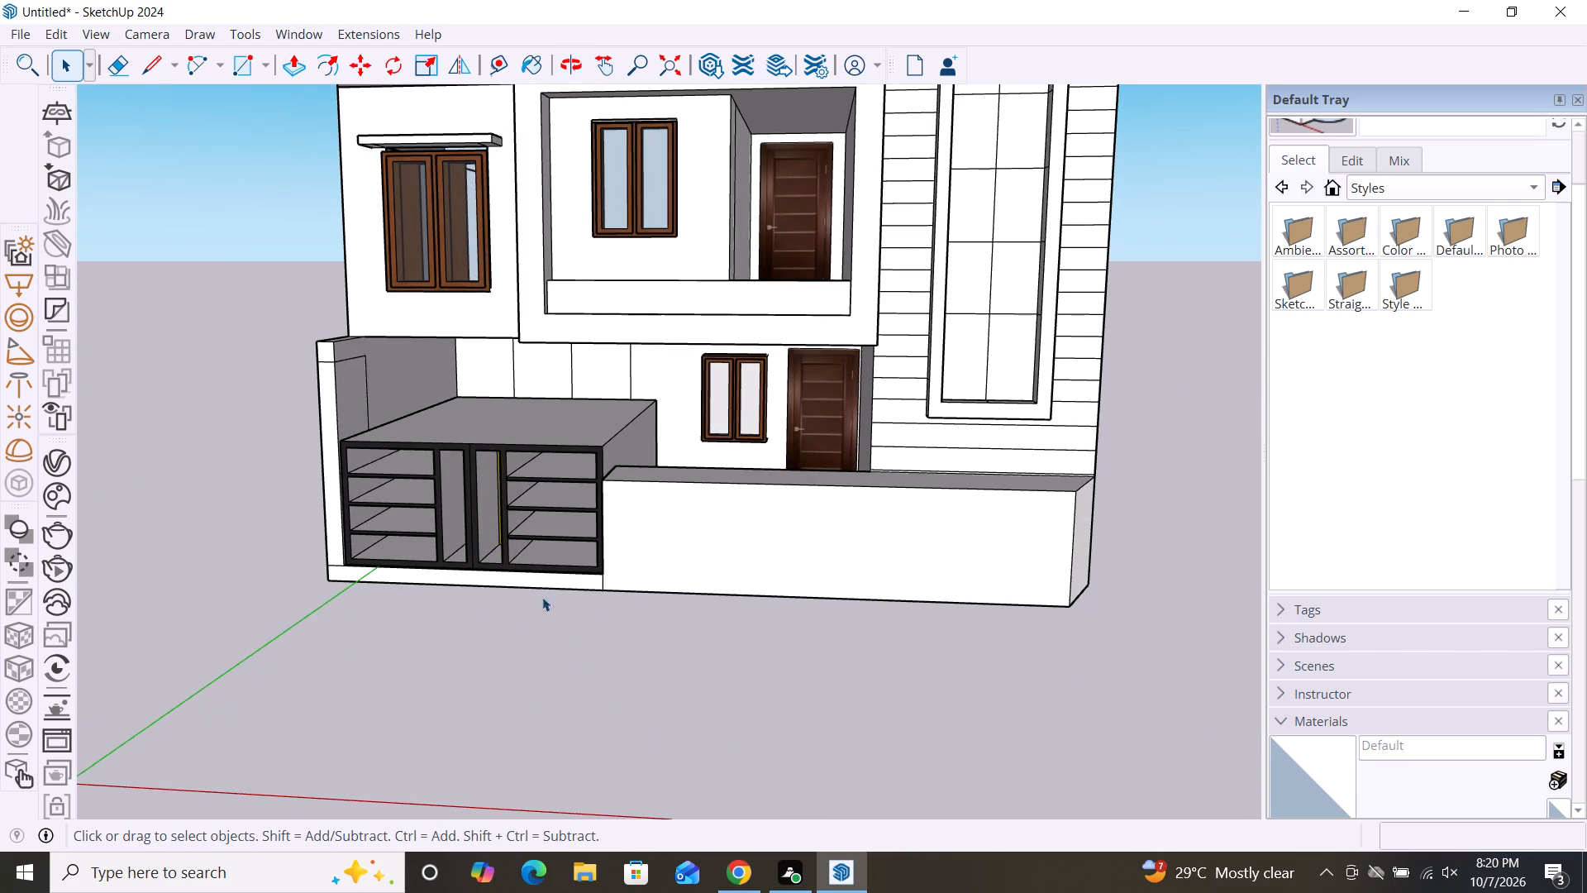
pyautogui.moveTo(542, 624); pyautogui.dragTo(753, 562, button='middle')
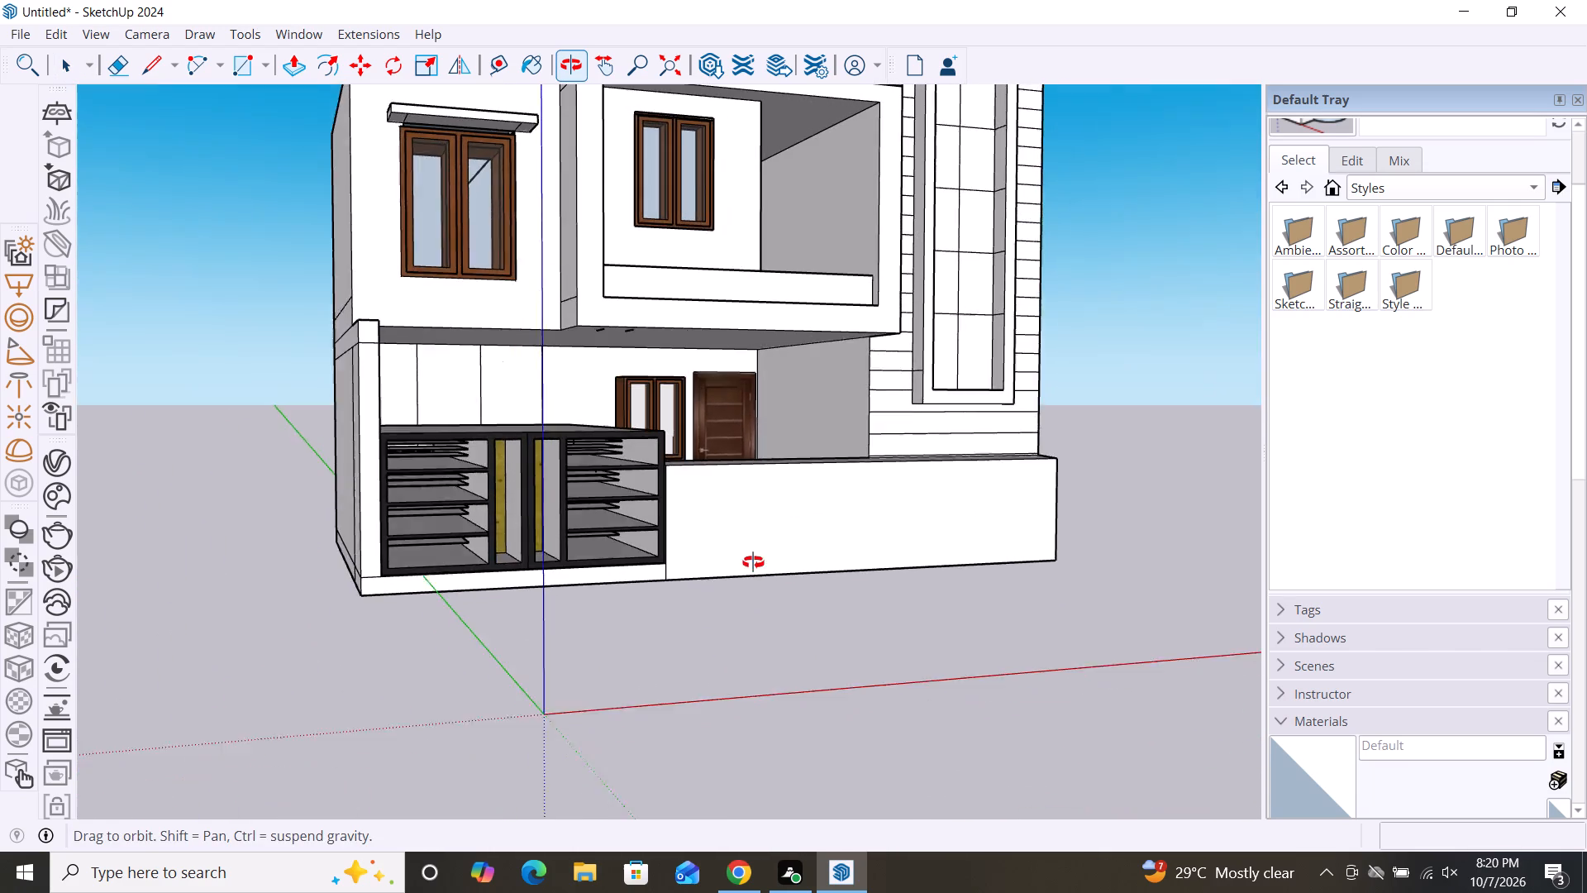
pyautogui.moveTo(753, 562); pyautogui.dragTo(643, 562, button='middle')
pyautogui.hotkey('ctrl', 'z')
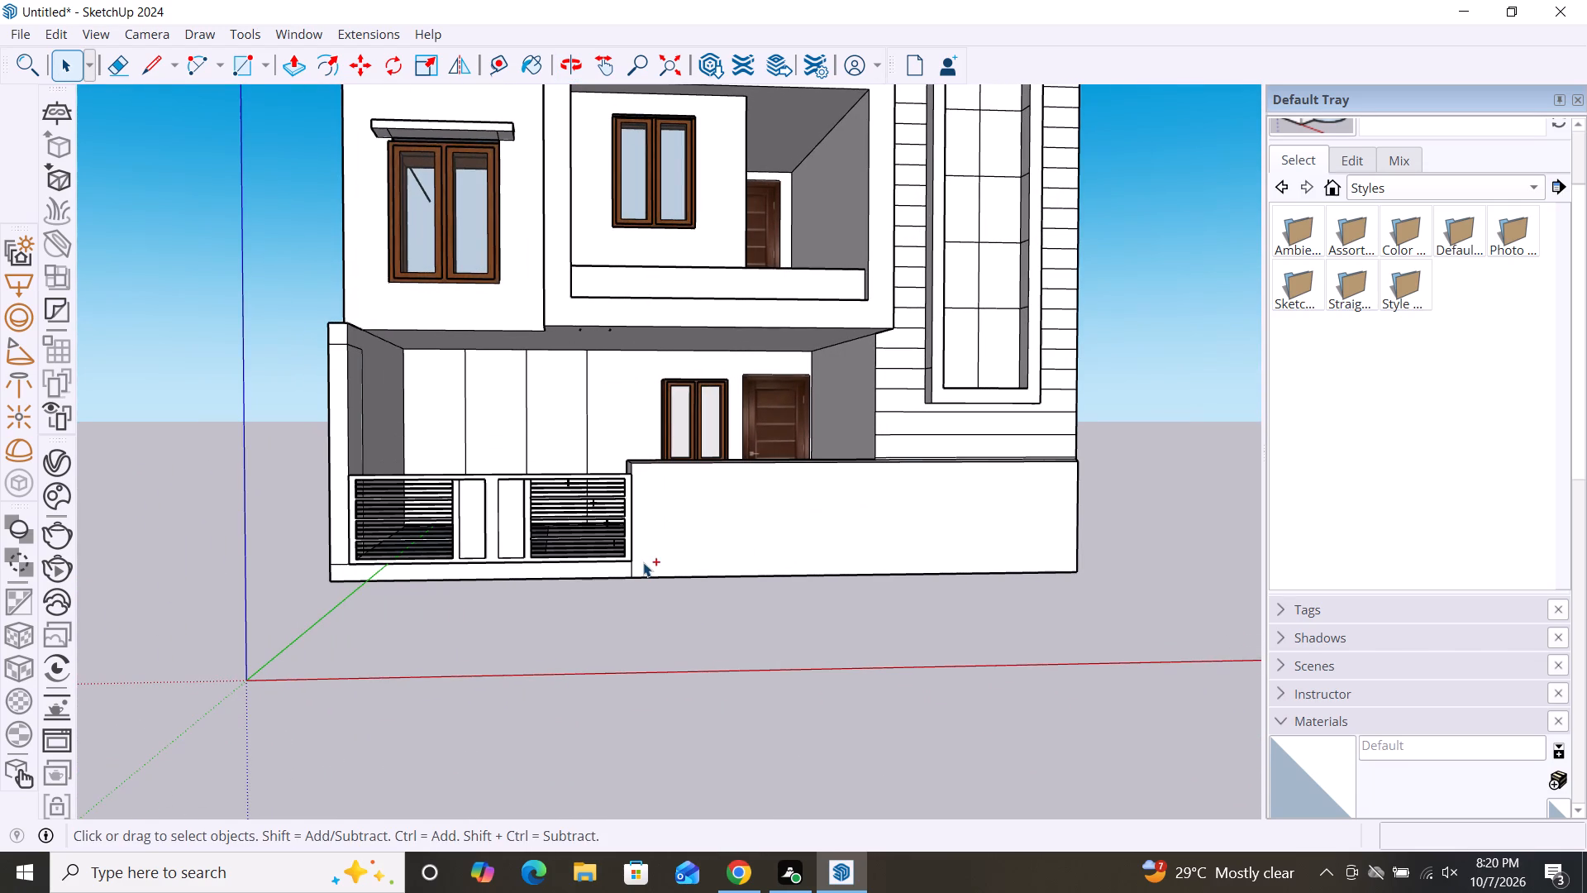
# Scale the gate by its top middle edge grip along the green and blue axes to about -79.90, 1.40.
pyautogui.click(484, 471)
pyautogui.scroll(4, 484, 471)
pyautogui.click(443, 719)
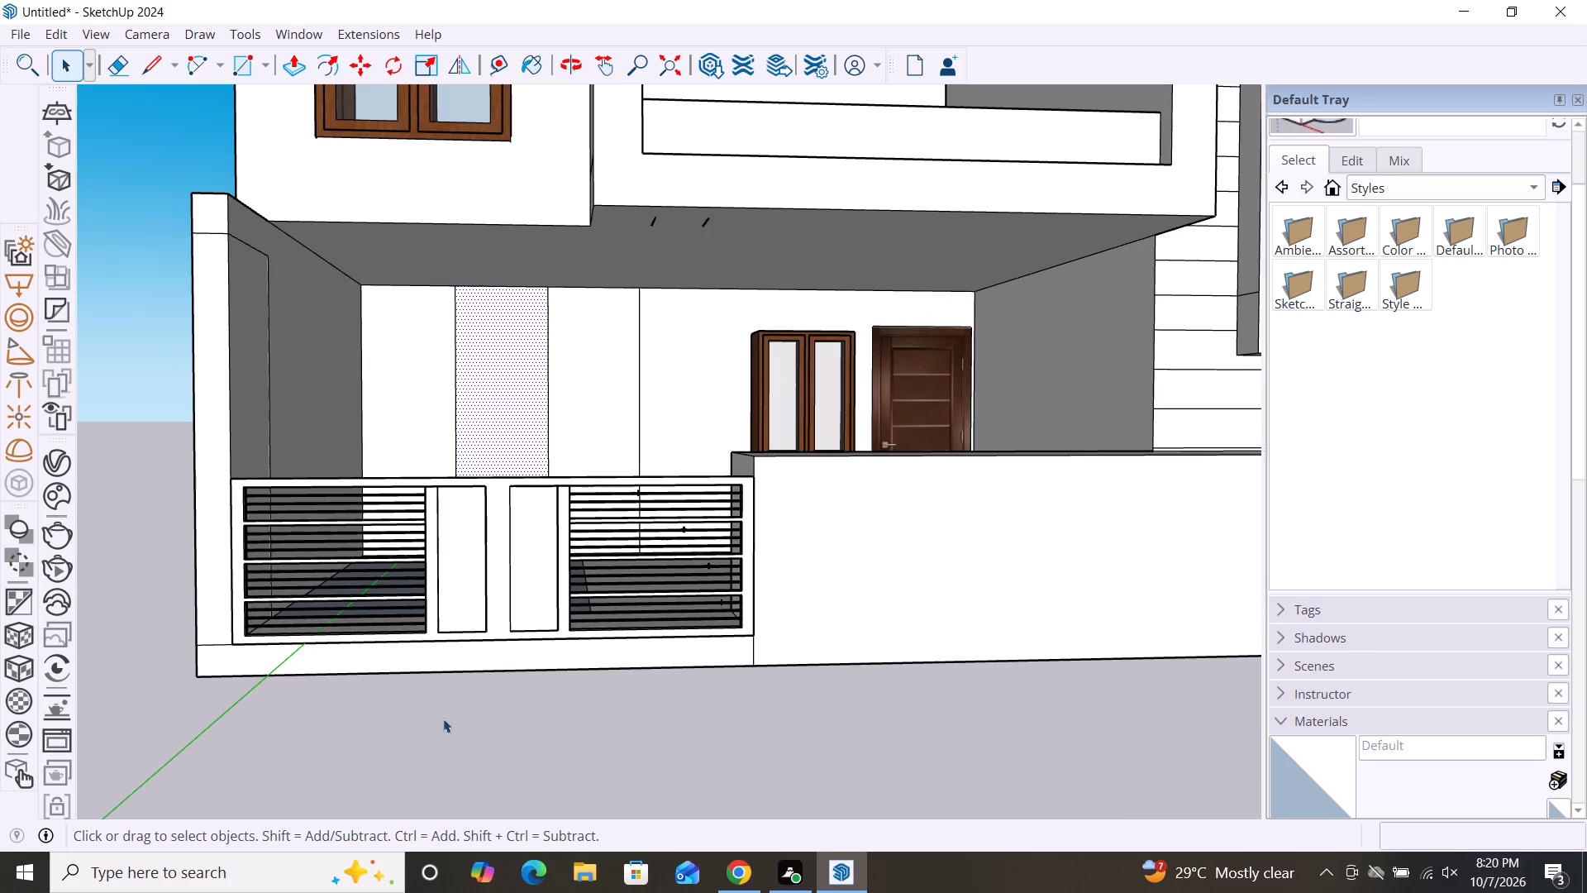
pyautogui.click(452, 578)
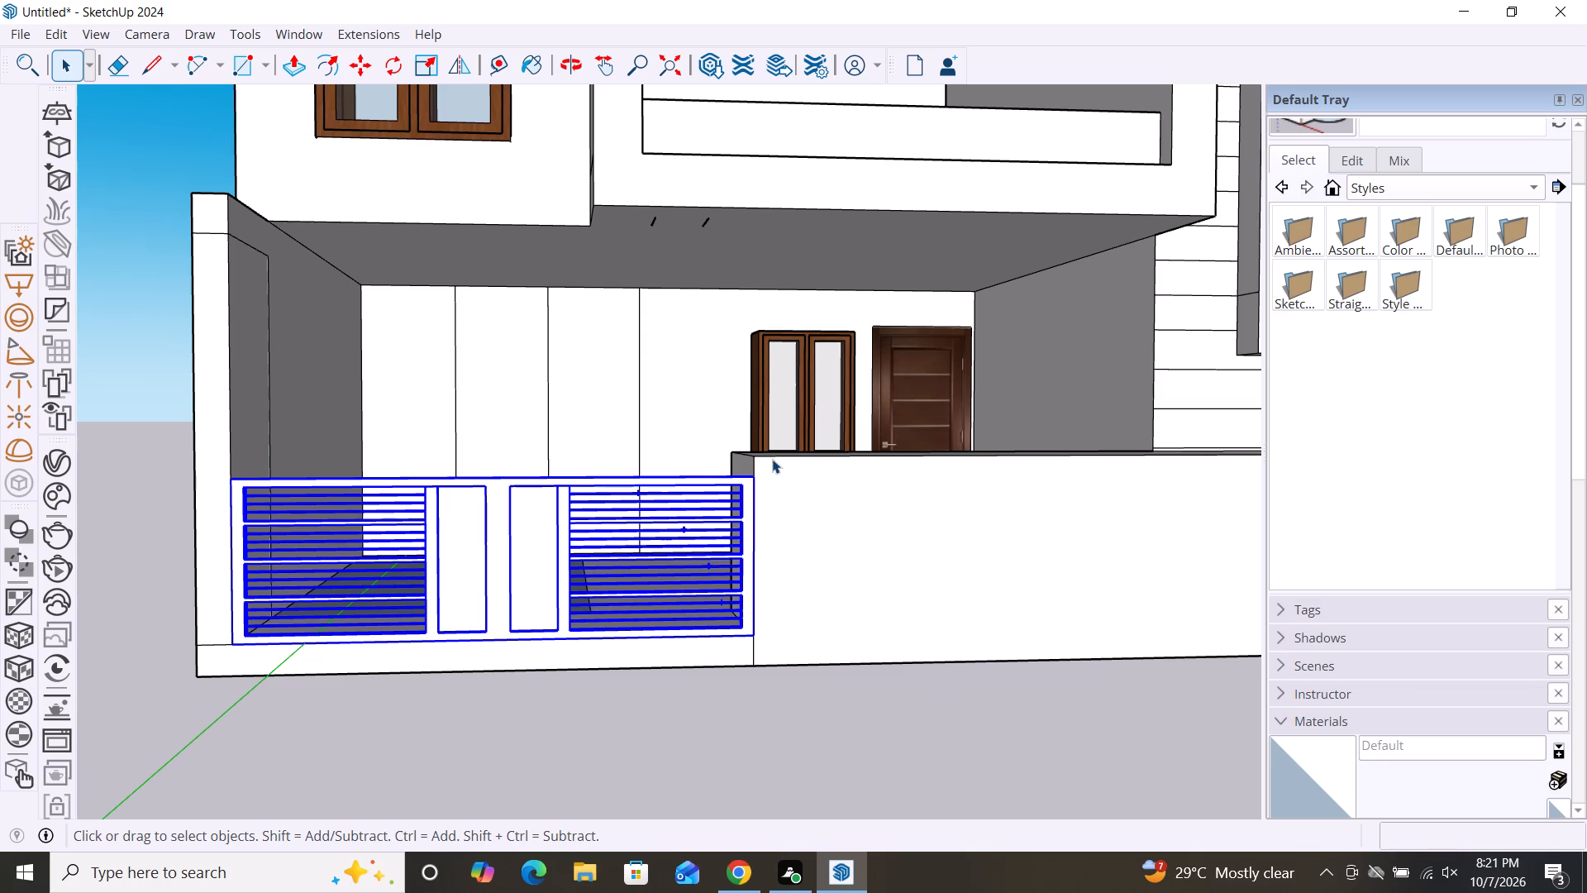
pyautogui.press('s')
pyautogui.click(501, 477)
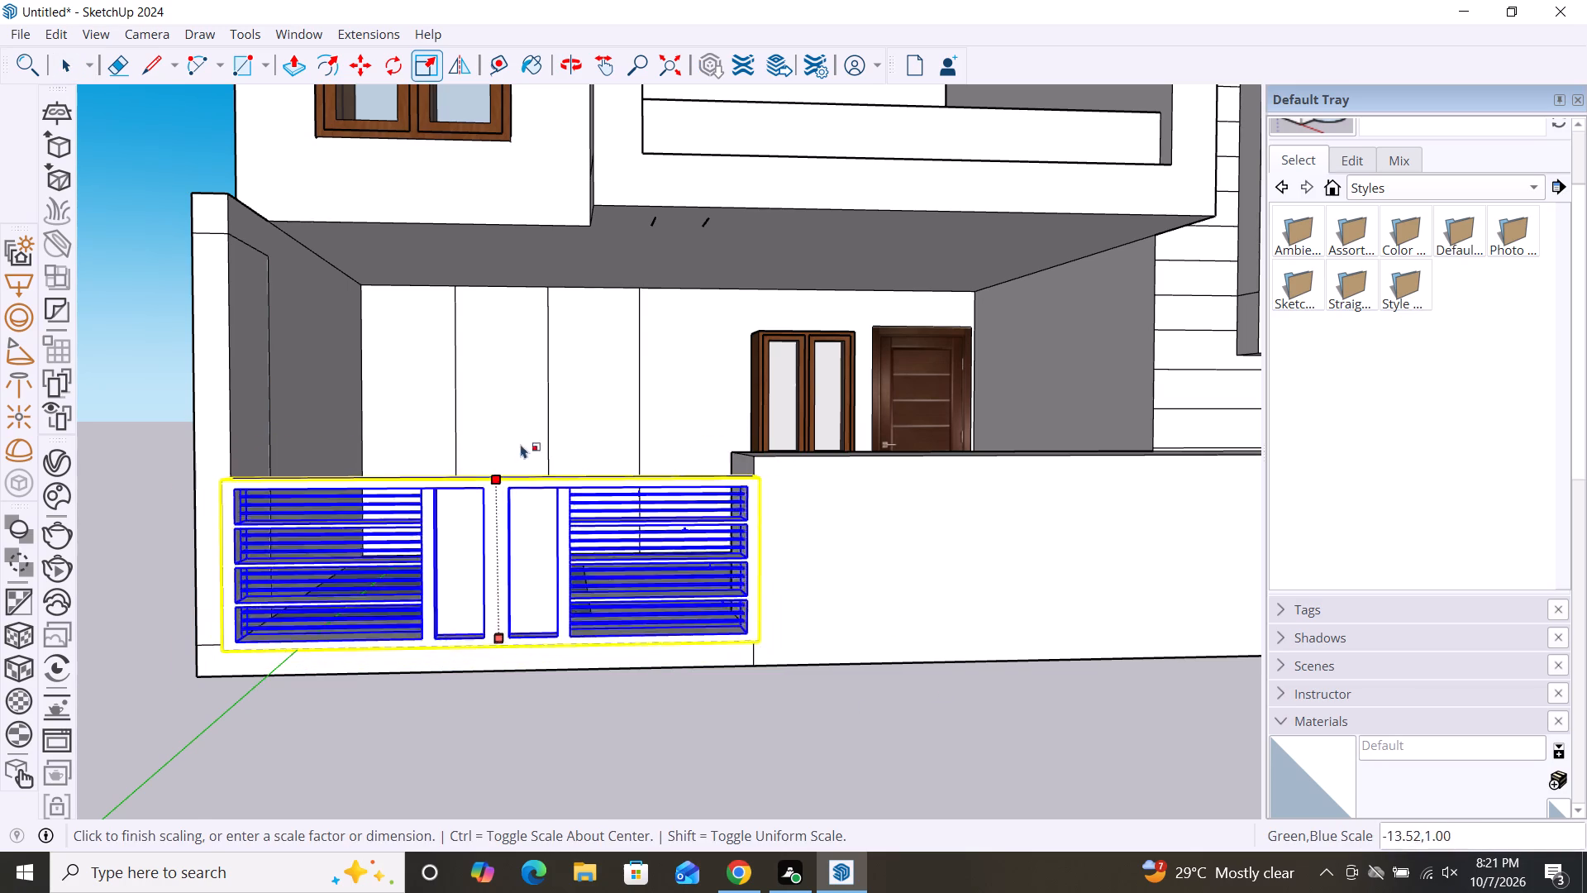
pyautogui.click(583, 416)
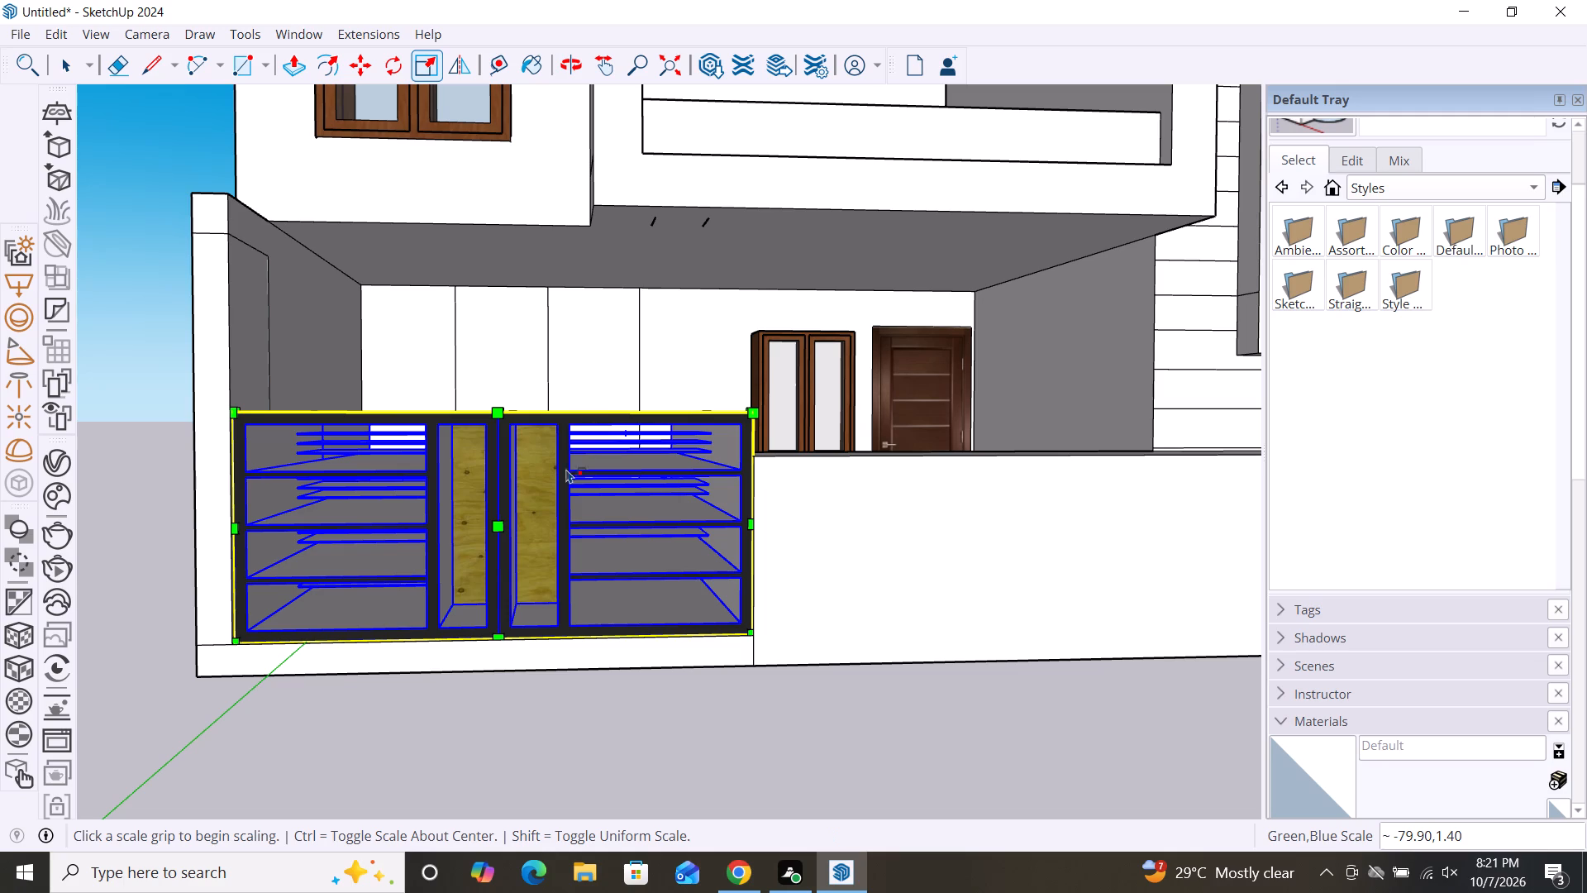
pyautogui.press('space')
pyautogui.click(536, 722)
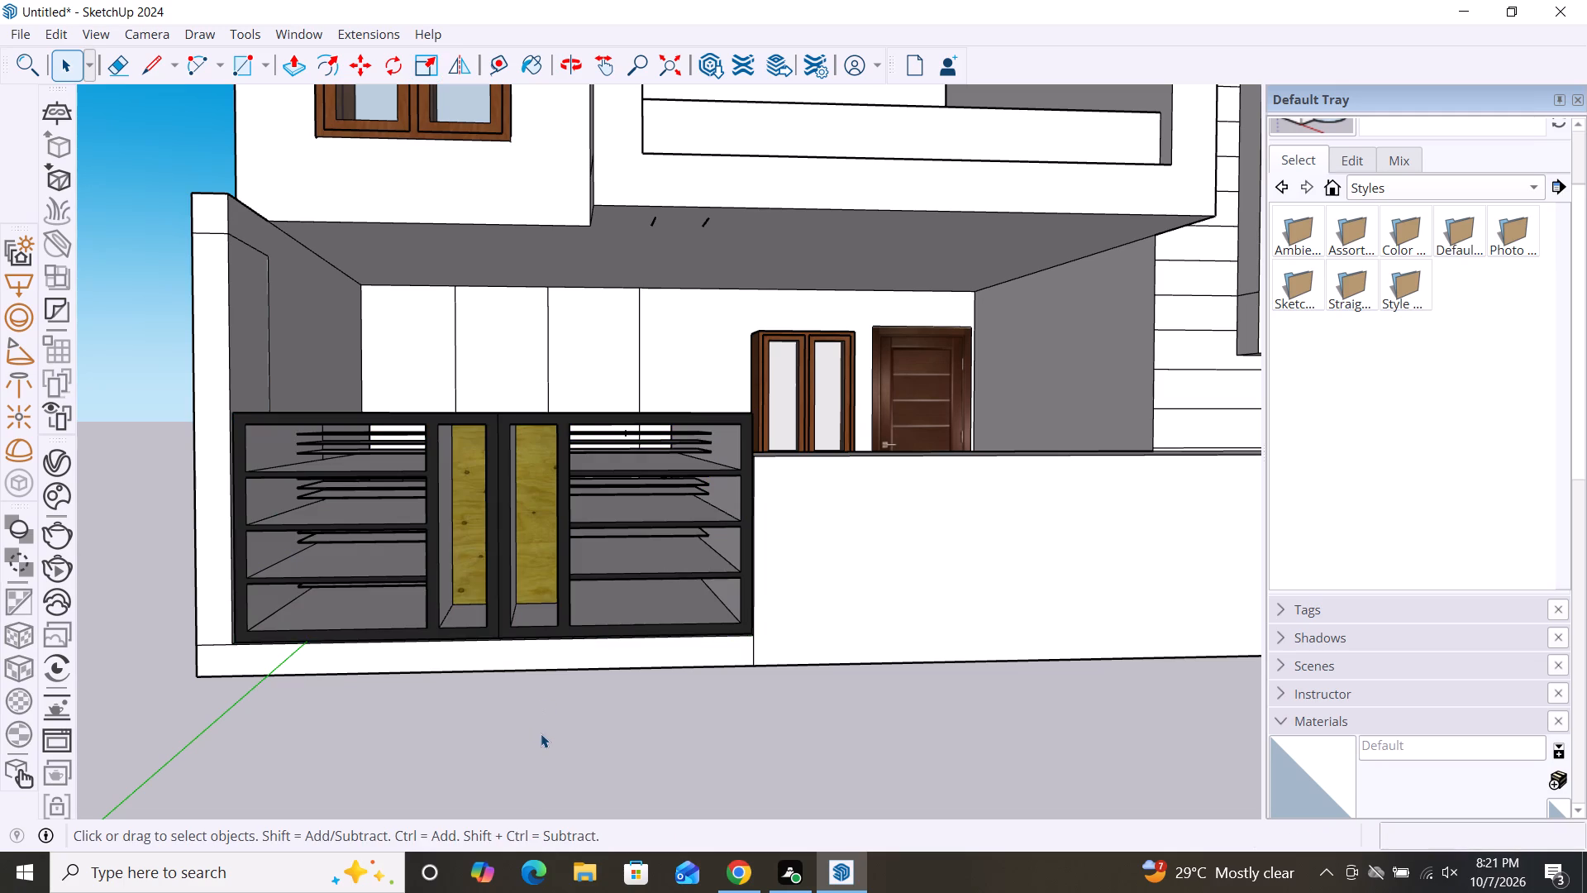
pyautogui.scroll(-1, 799, 618)
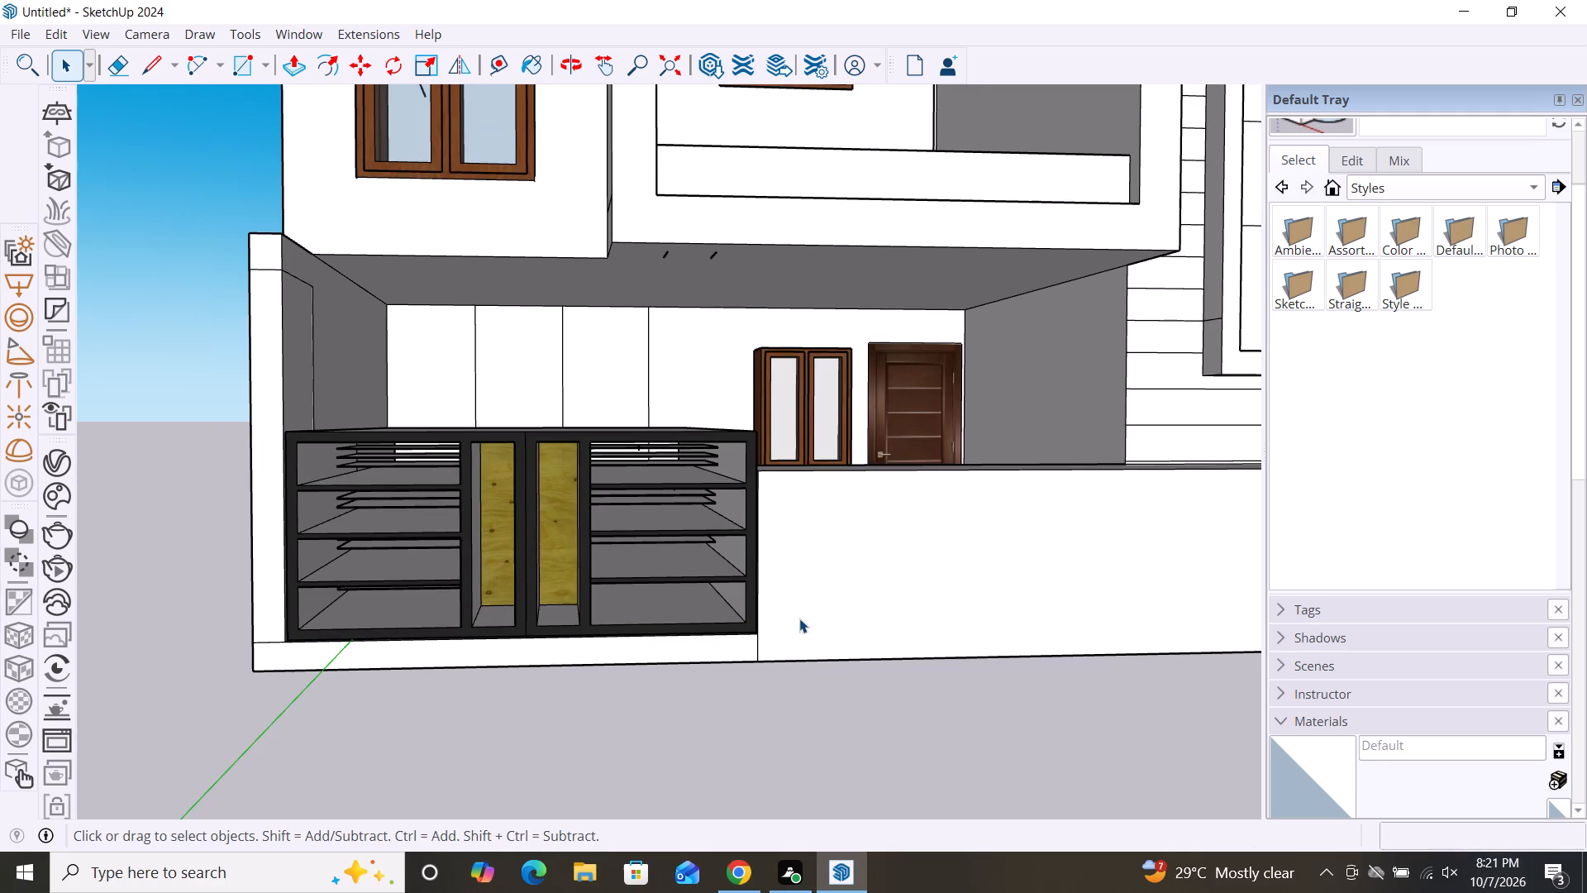
pyautogui.scroll(-1, 788, 636)
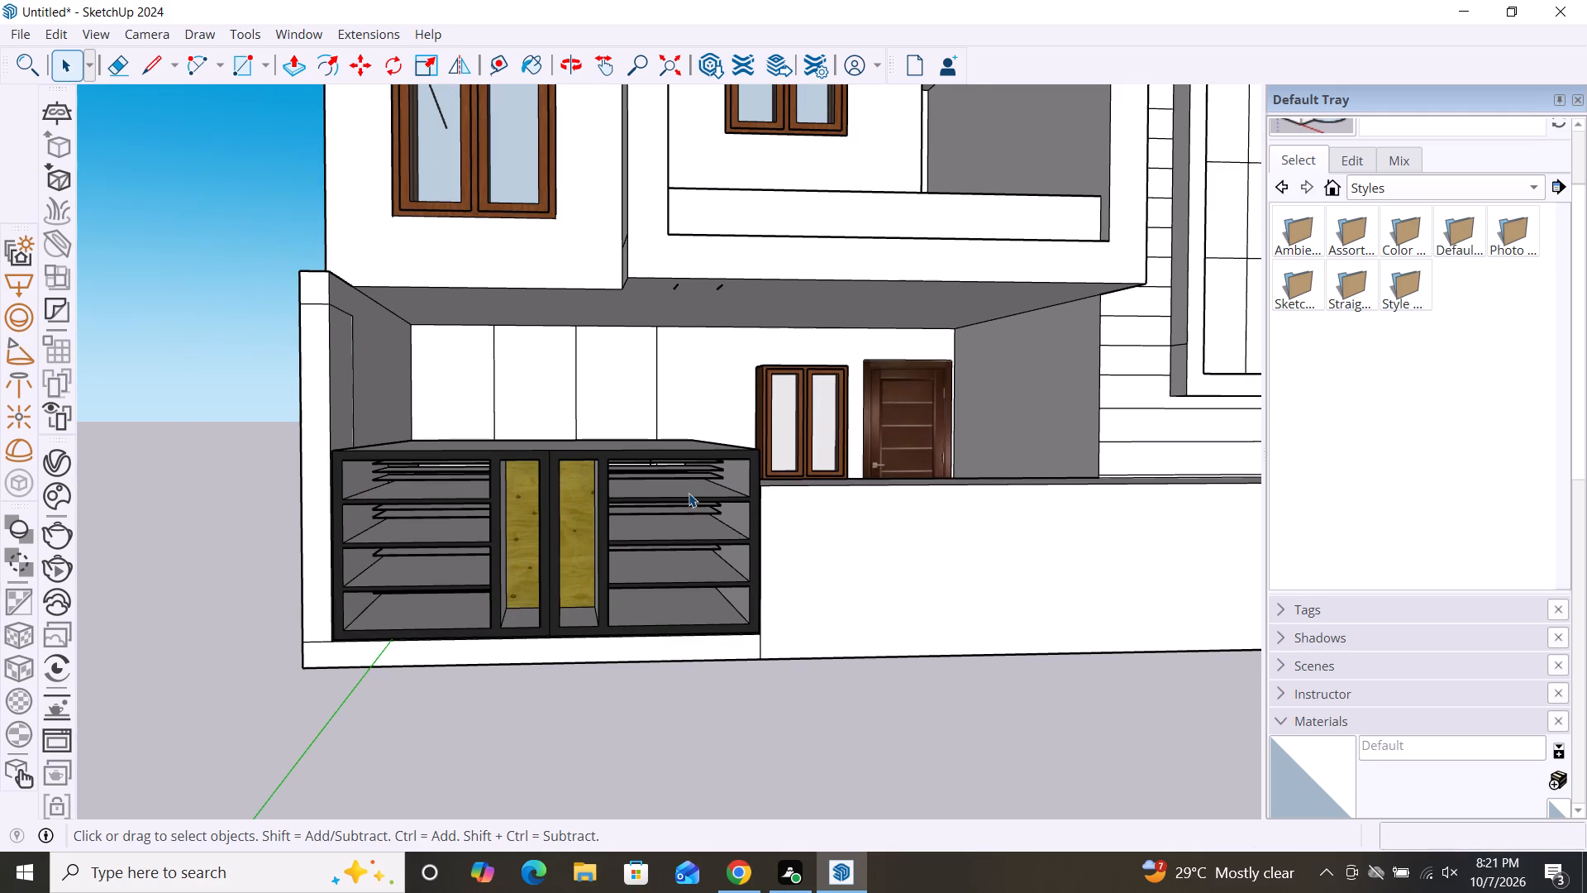
pyautogui.moveTo(689, 493); pyautogui.dragTo(696, 427, button='middle')
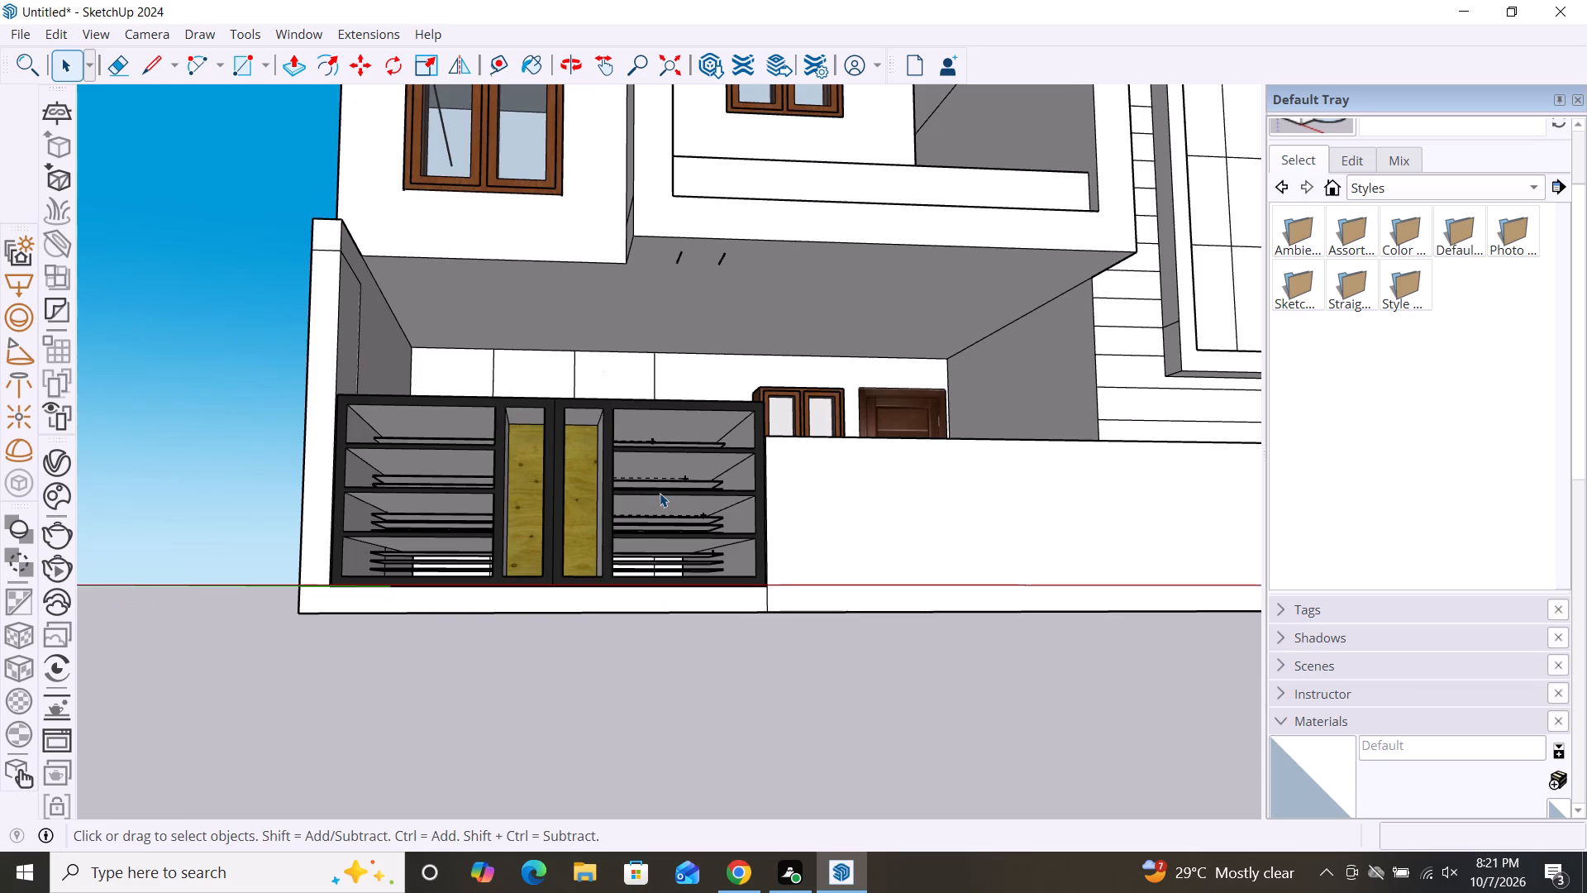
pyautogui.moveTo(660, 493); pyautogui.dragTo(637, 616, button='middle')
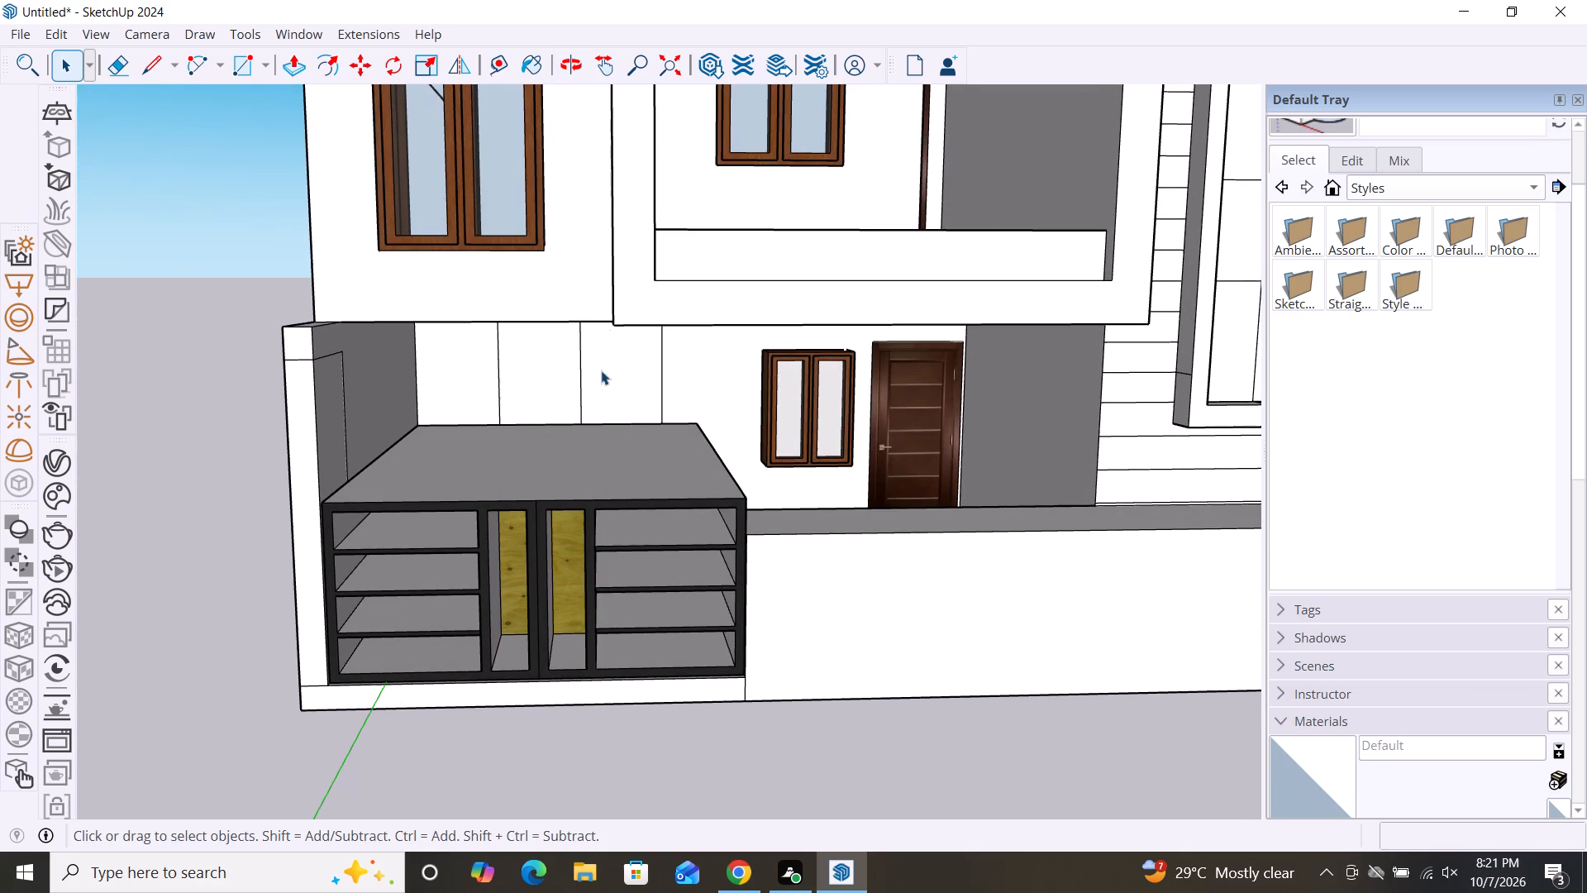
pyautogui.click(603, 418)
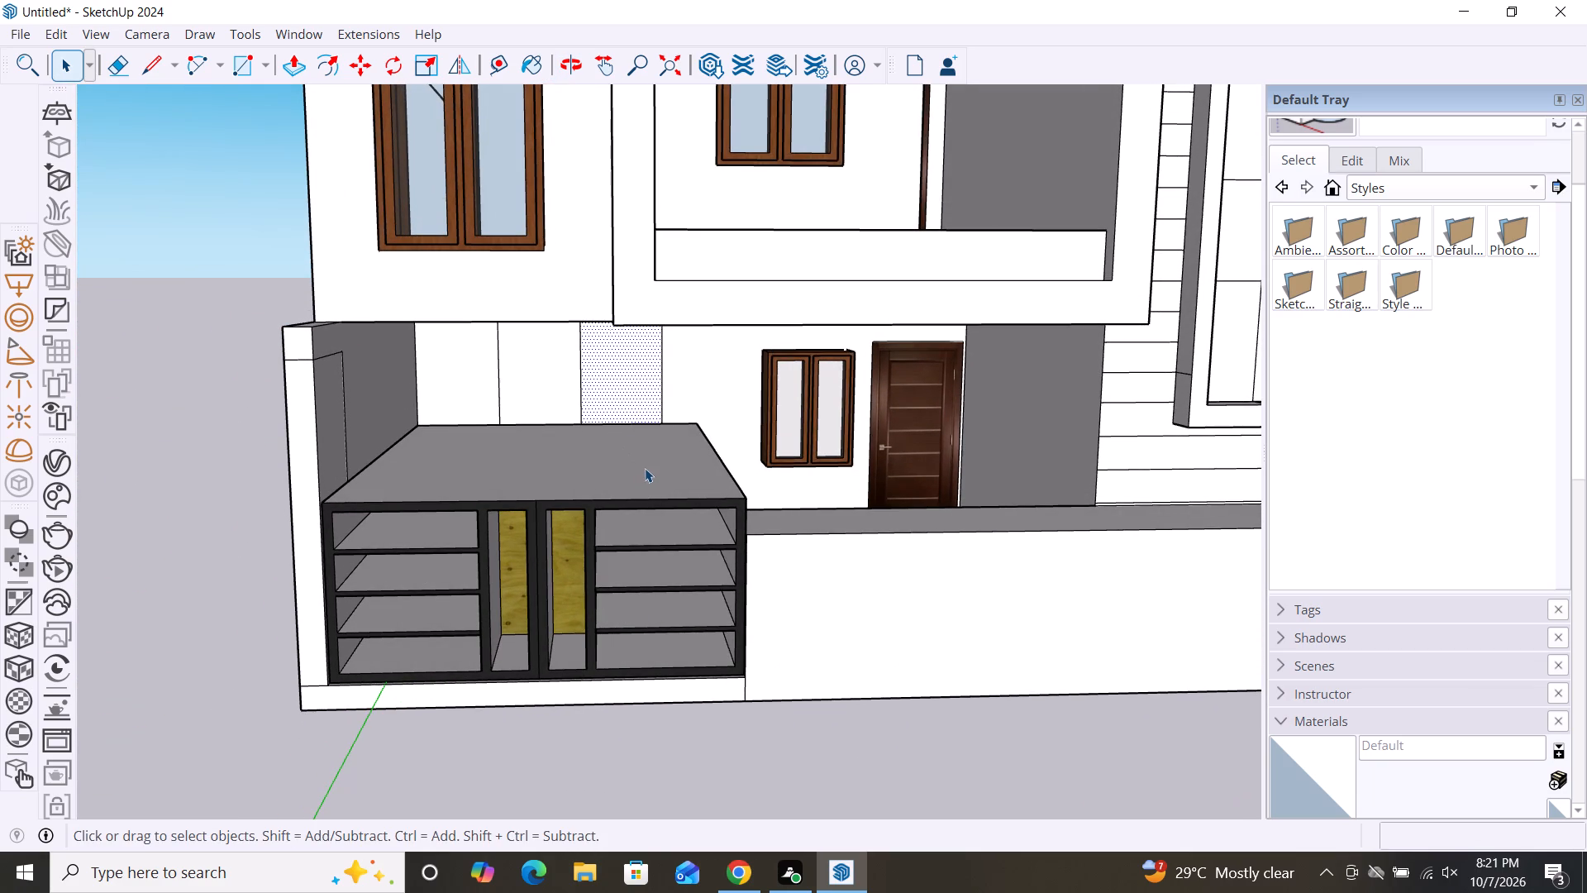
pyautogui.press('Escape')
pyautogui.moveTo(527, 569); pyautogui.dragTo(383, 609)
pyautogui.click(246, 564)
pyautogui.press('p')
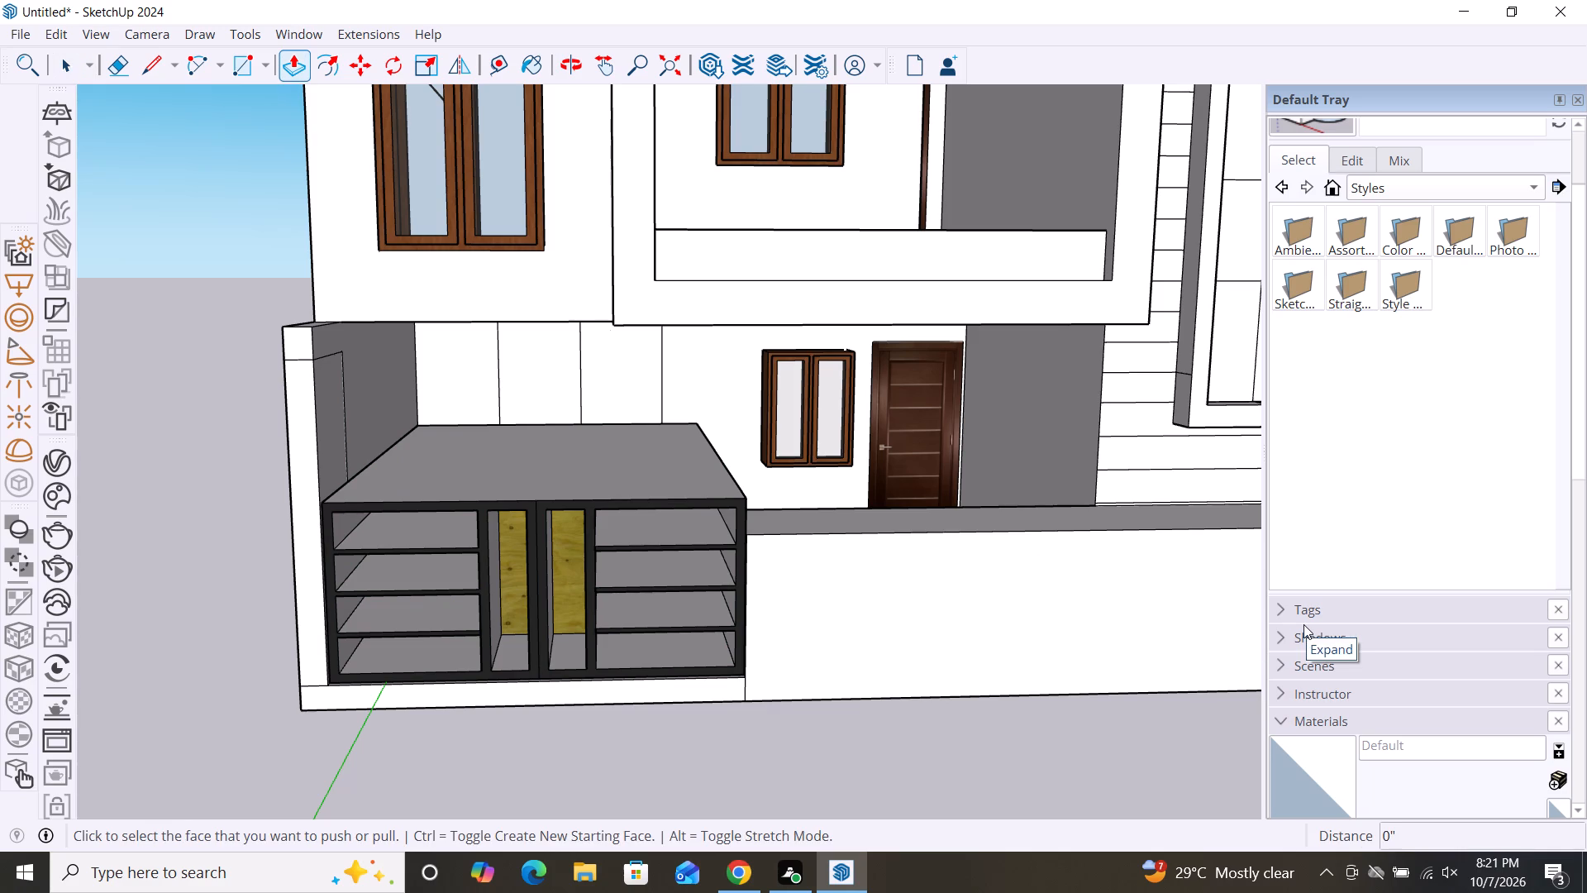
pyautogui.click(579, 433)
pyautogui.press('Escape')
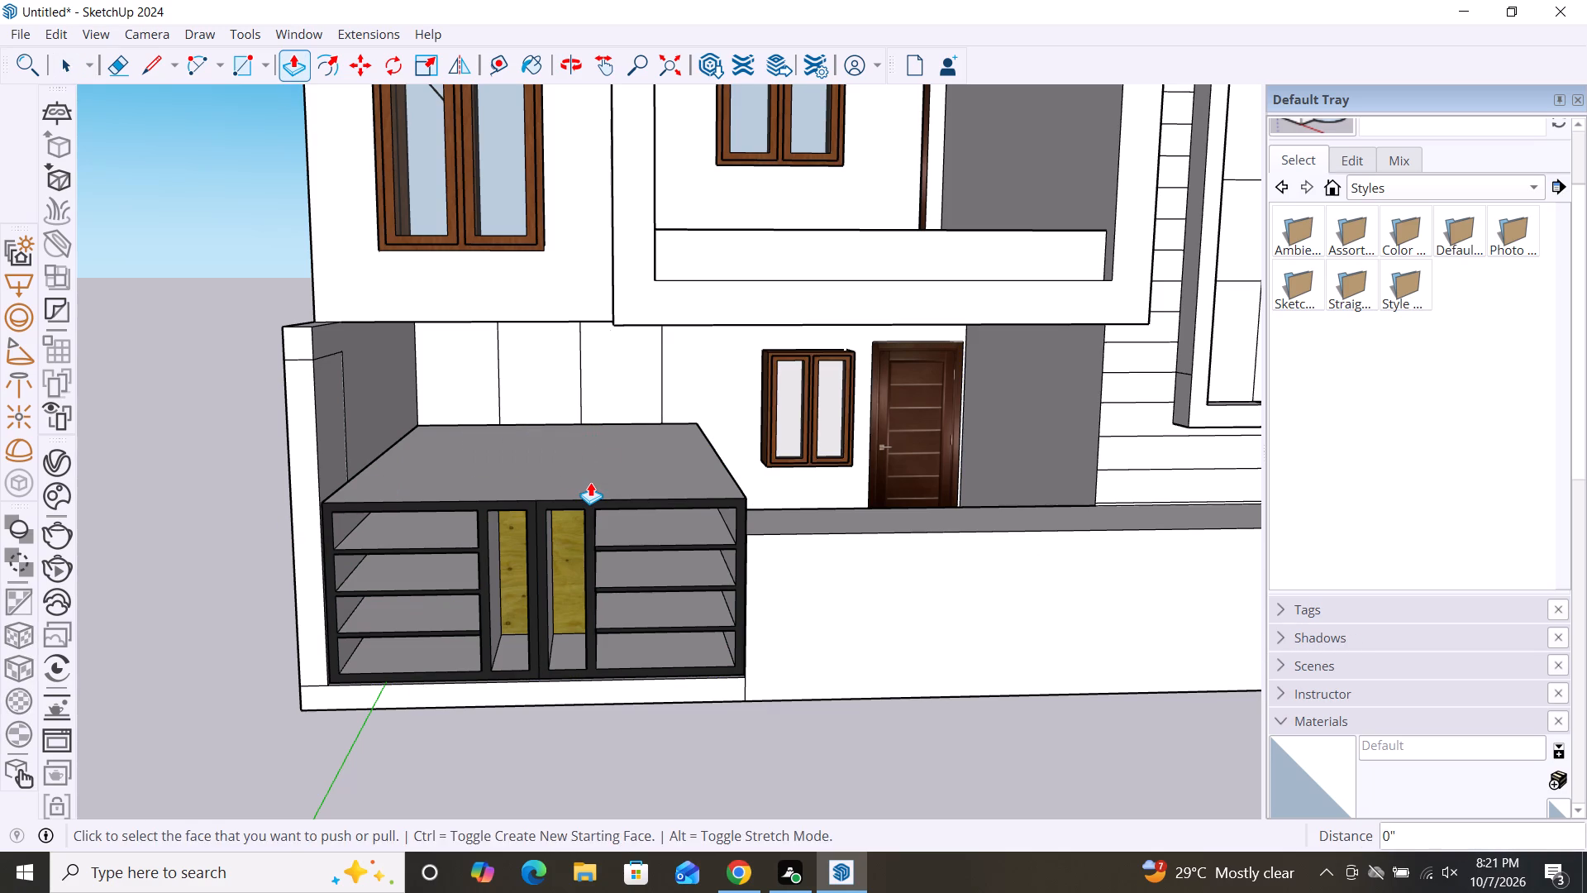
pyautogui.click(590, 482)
# Undo the last scaling of the gate.
pyautogui.hotkey('ctrl', 'z')
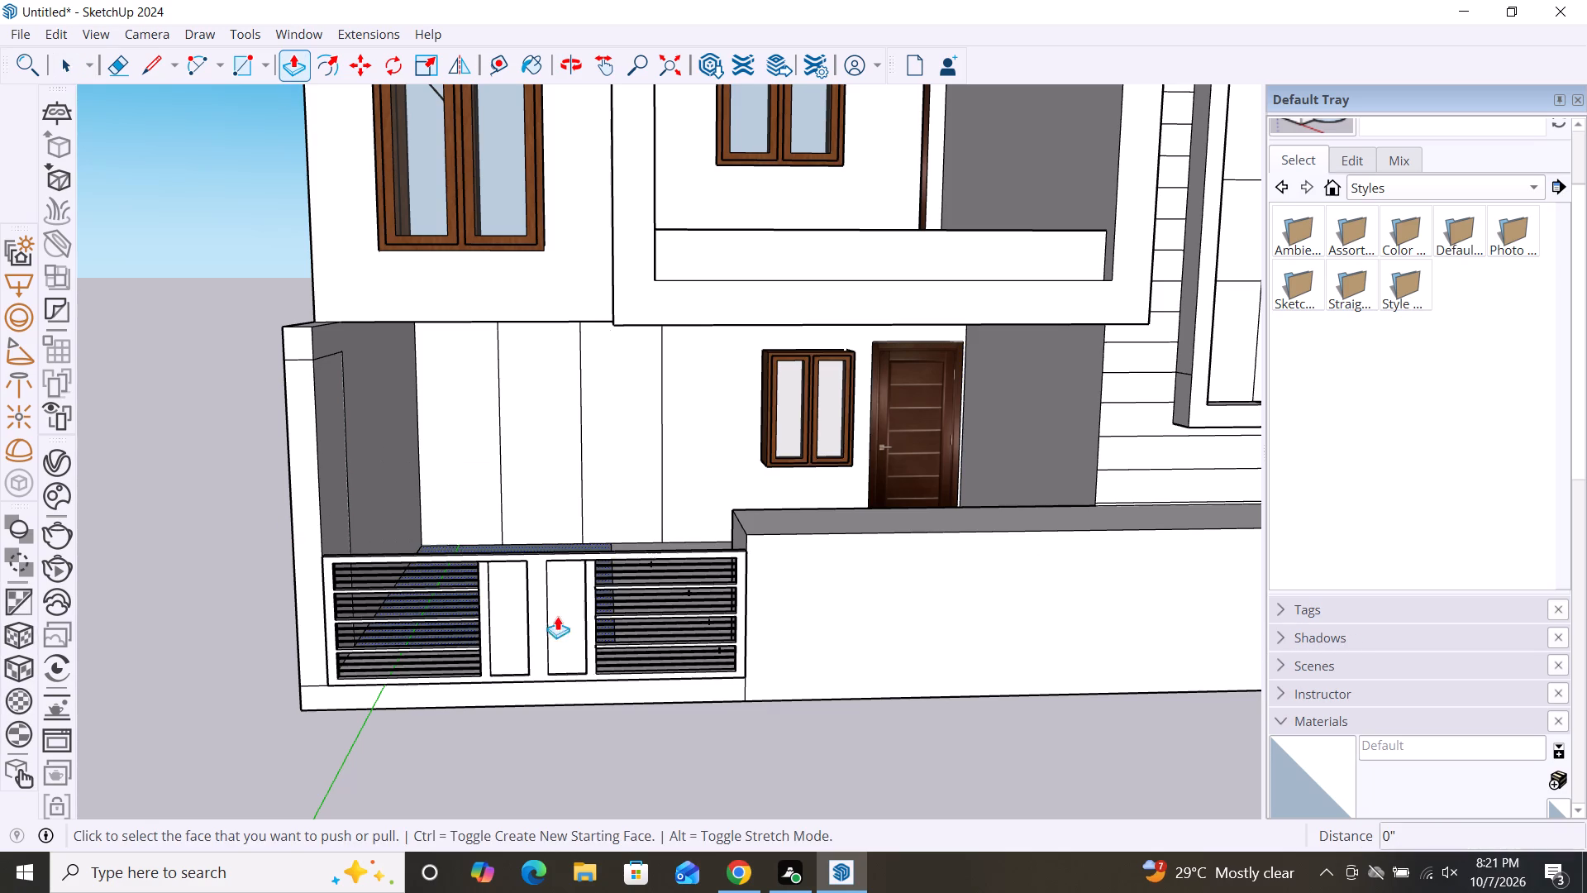
# Push the top face of the low front wall beside the gate down about 1' 7/16".
pyautogui.scroll(-4, 637, 535)
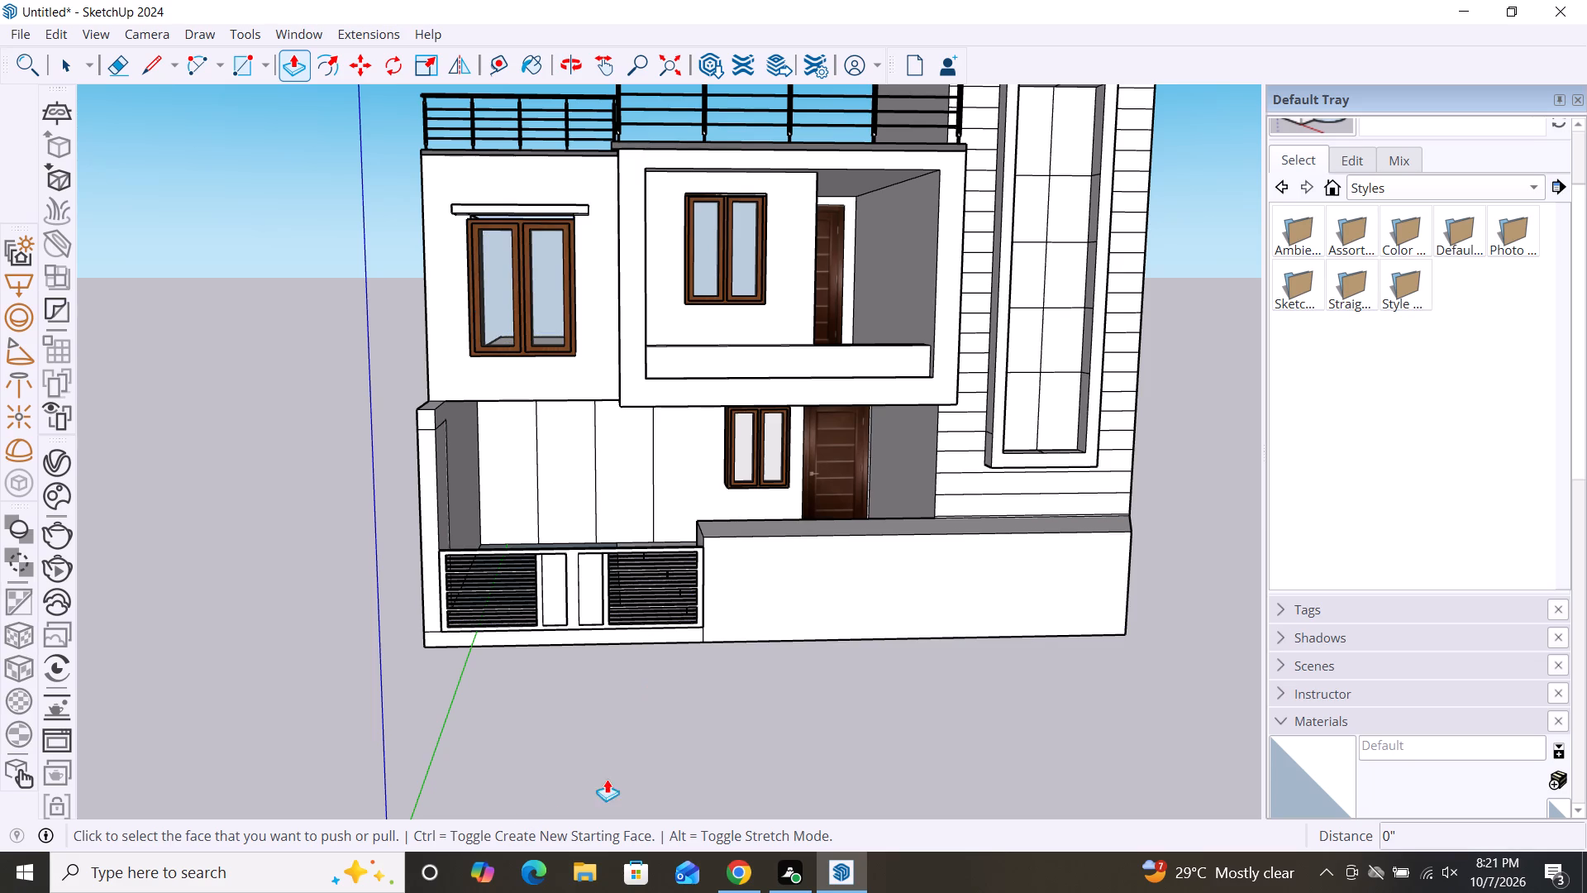
pyautogui.press('Escape')
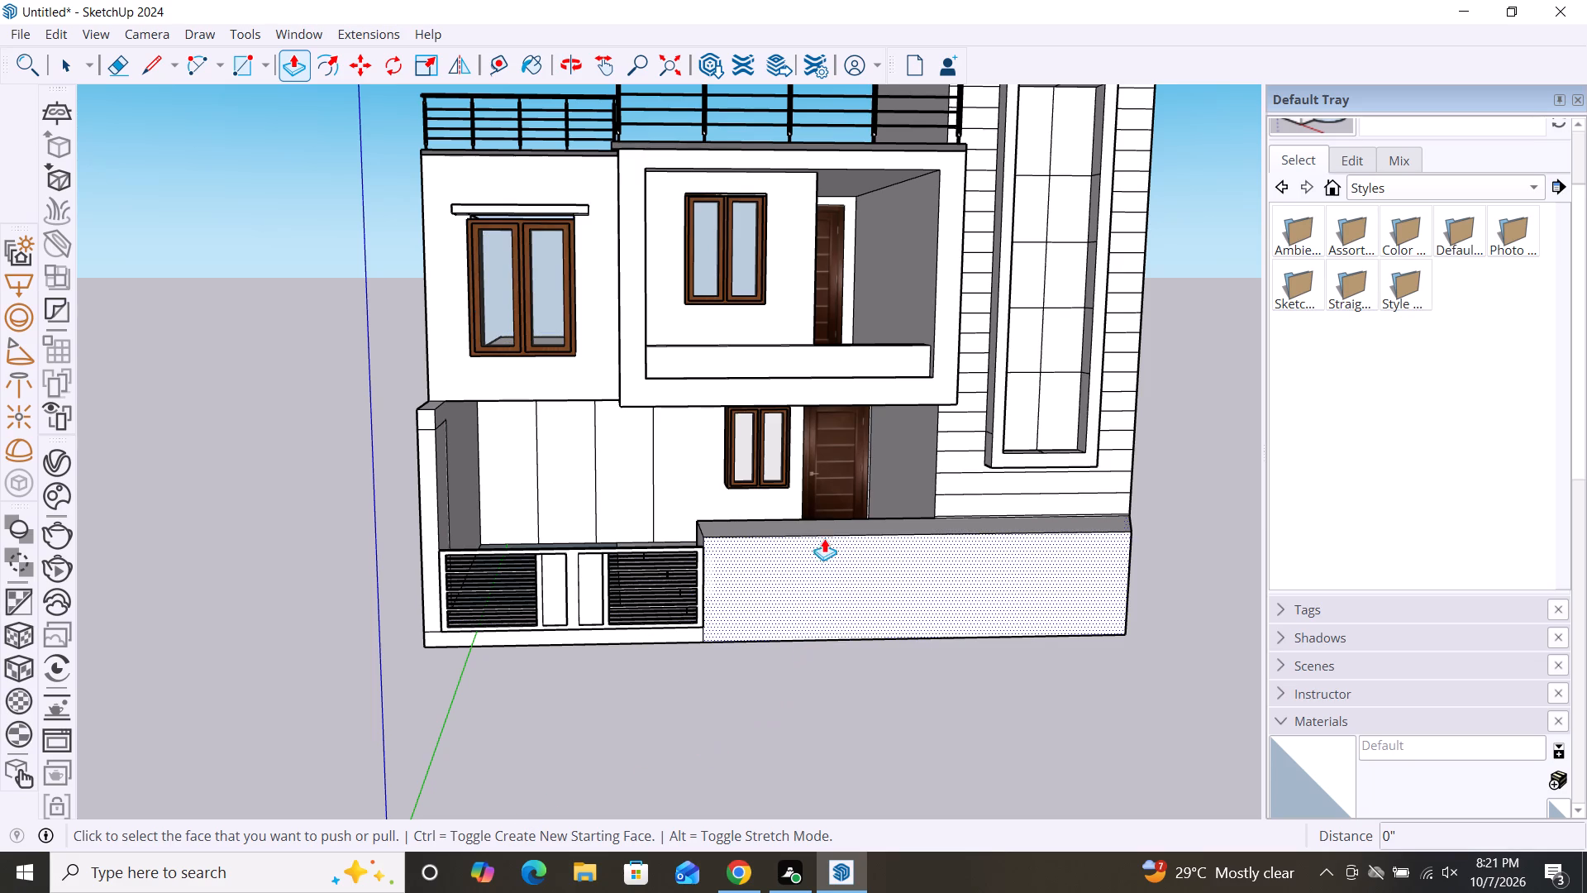
pyautogui.click(824, 528)
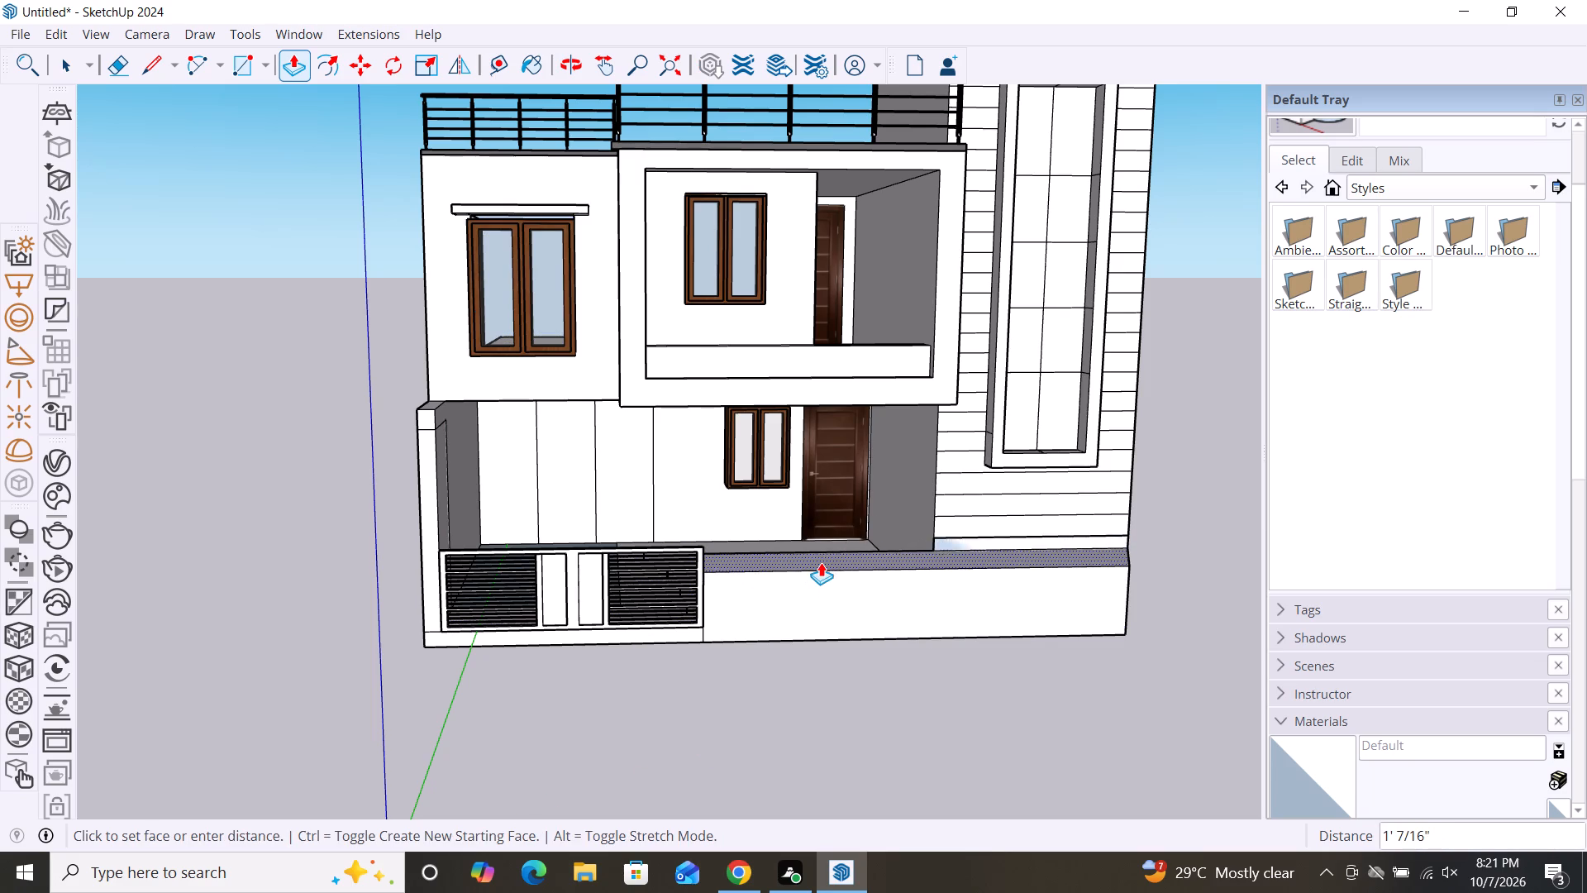
pyautogui.click(821, 562)
pyautogui.press('space')
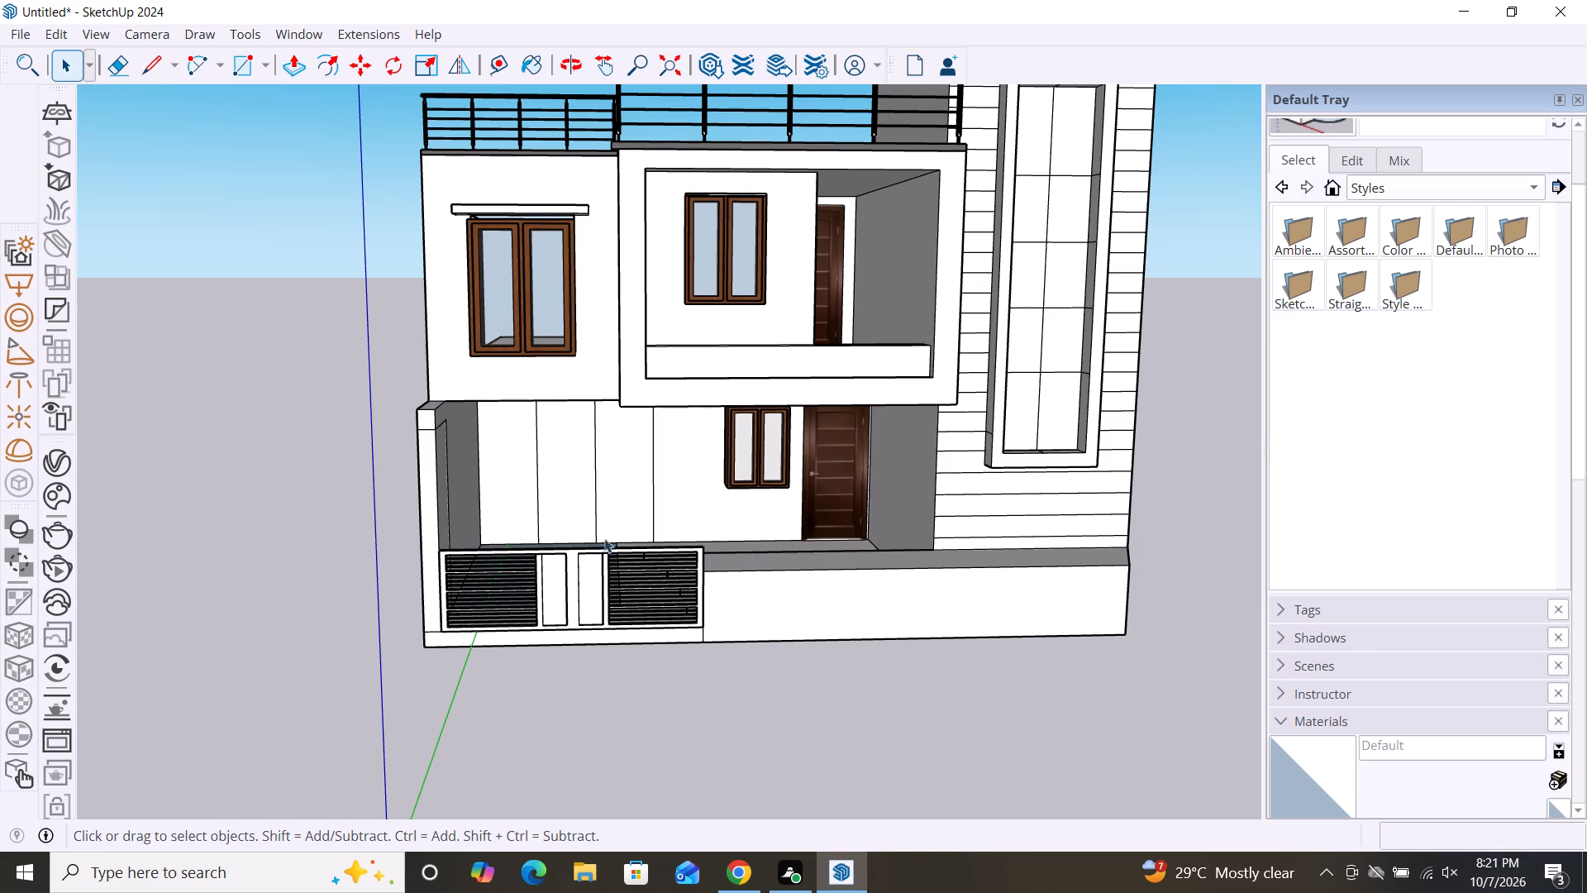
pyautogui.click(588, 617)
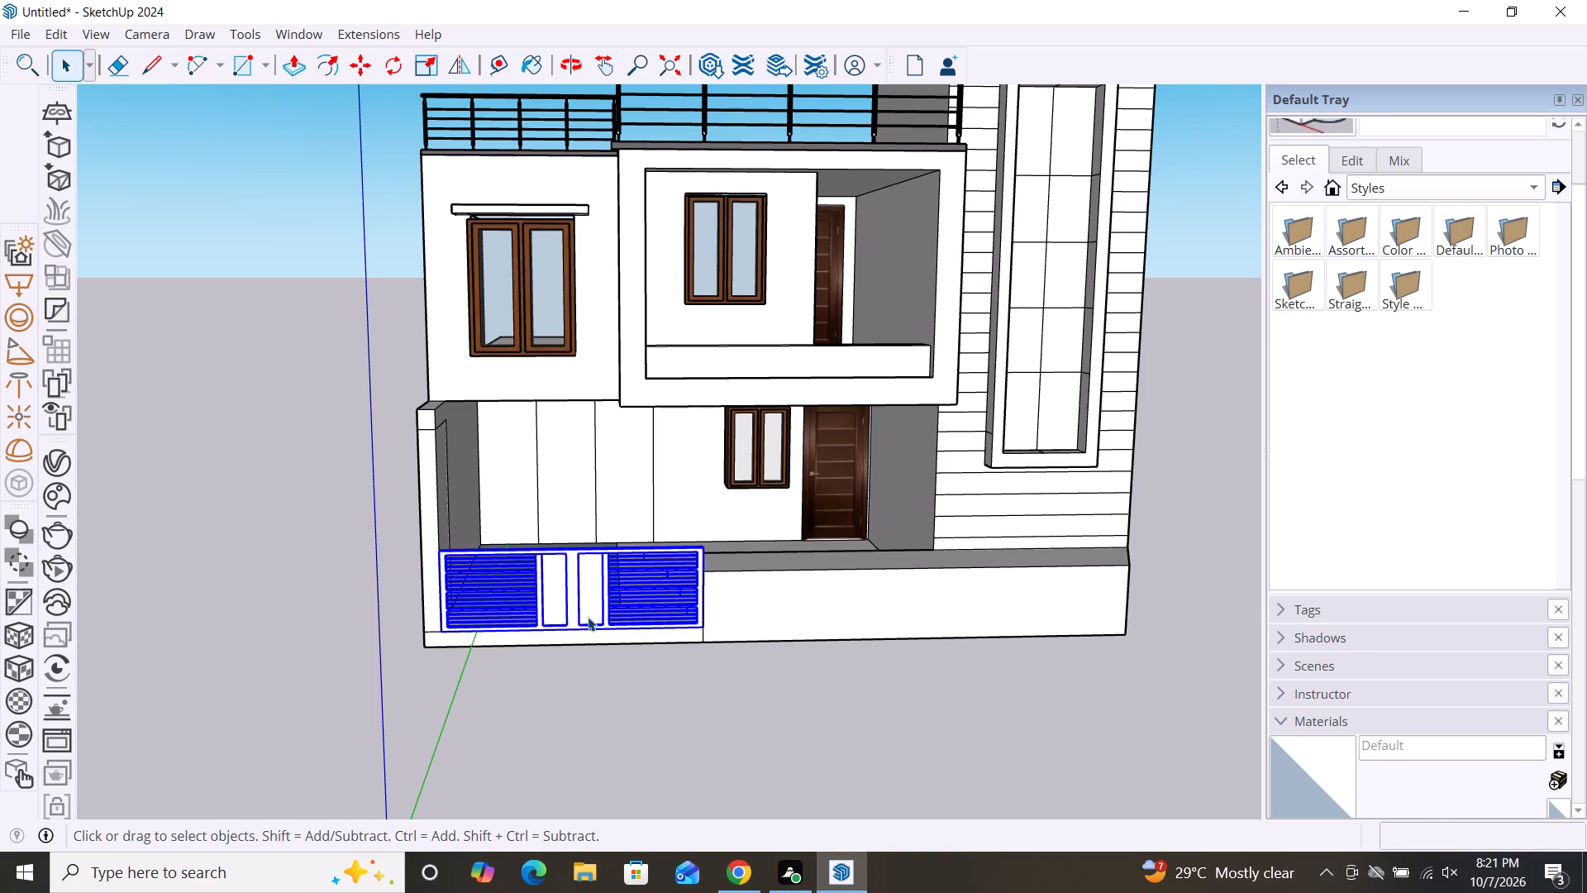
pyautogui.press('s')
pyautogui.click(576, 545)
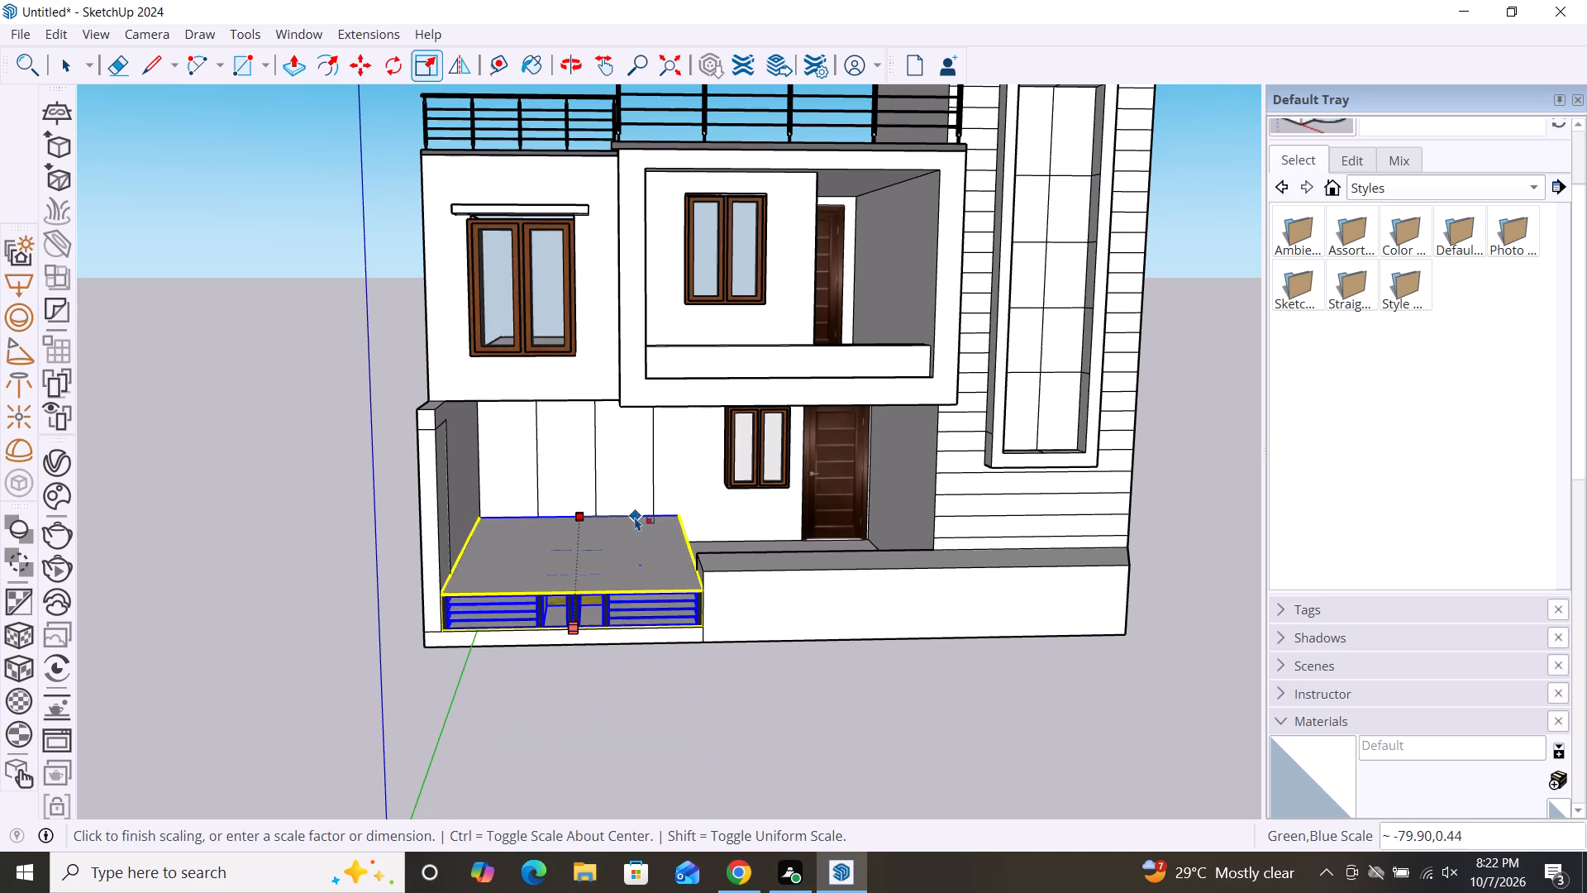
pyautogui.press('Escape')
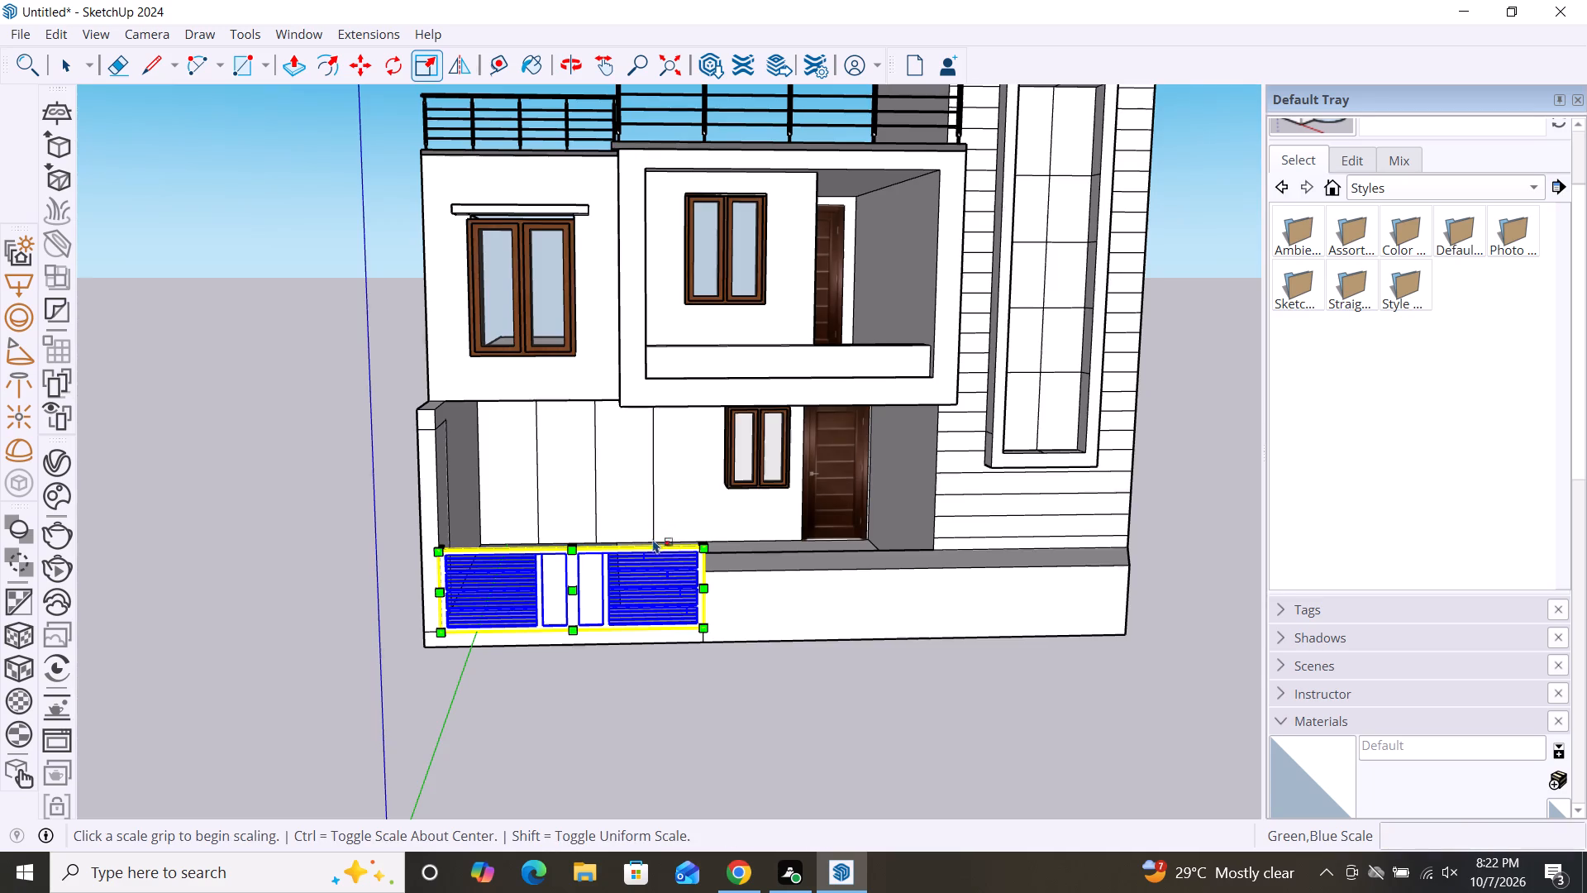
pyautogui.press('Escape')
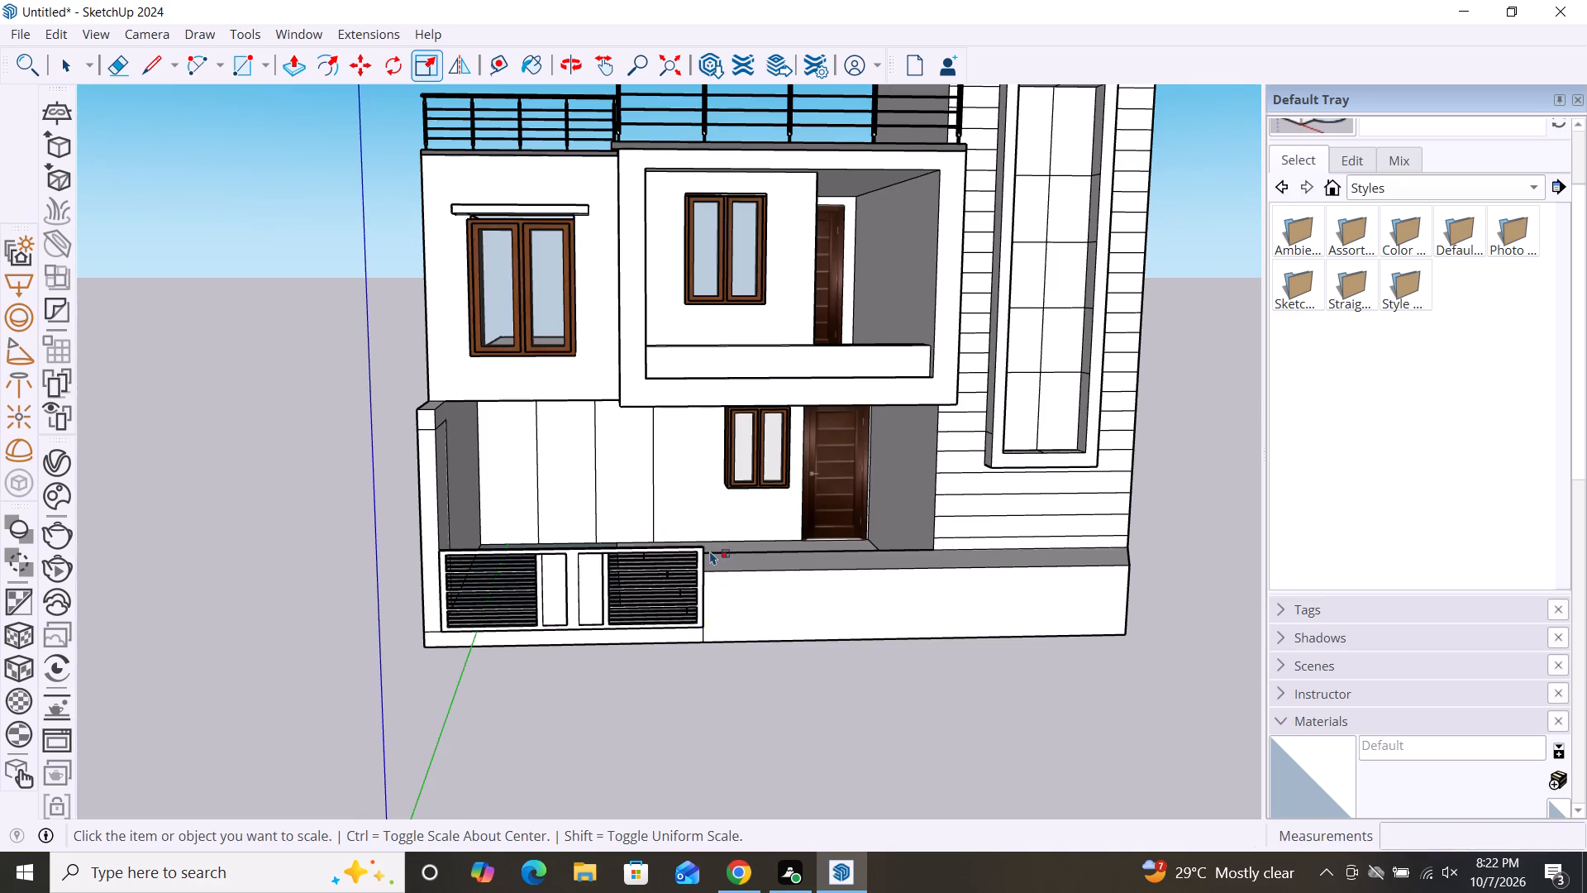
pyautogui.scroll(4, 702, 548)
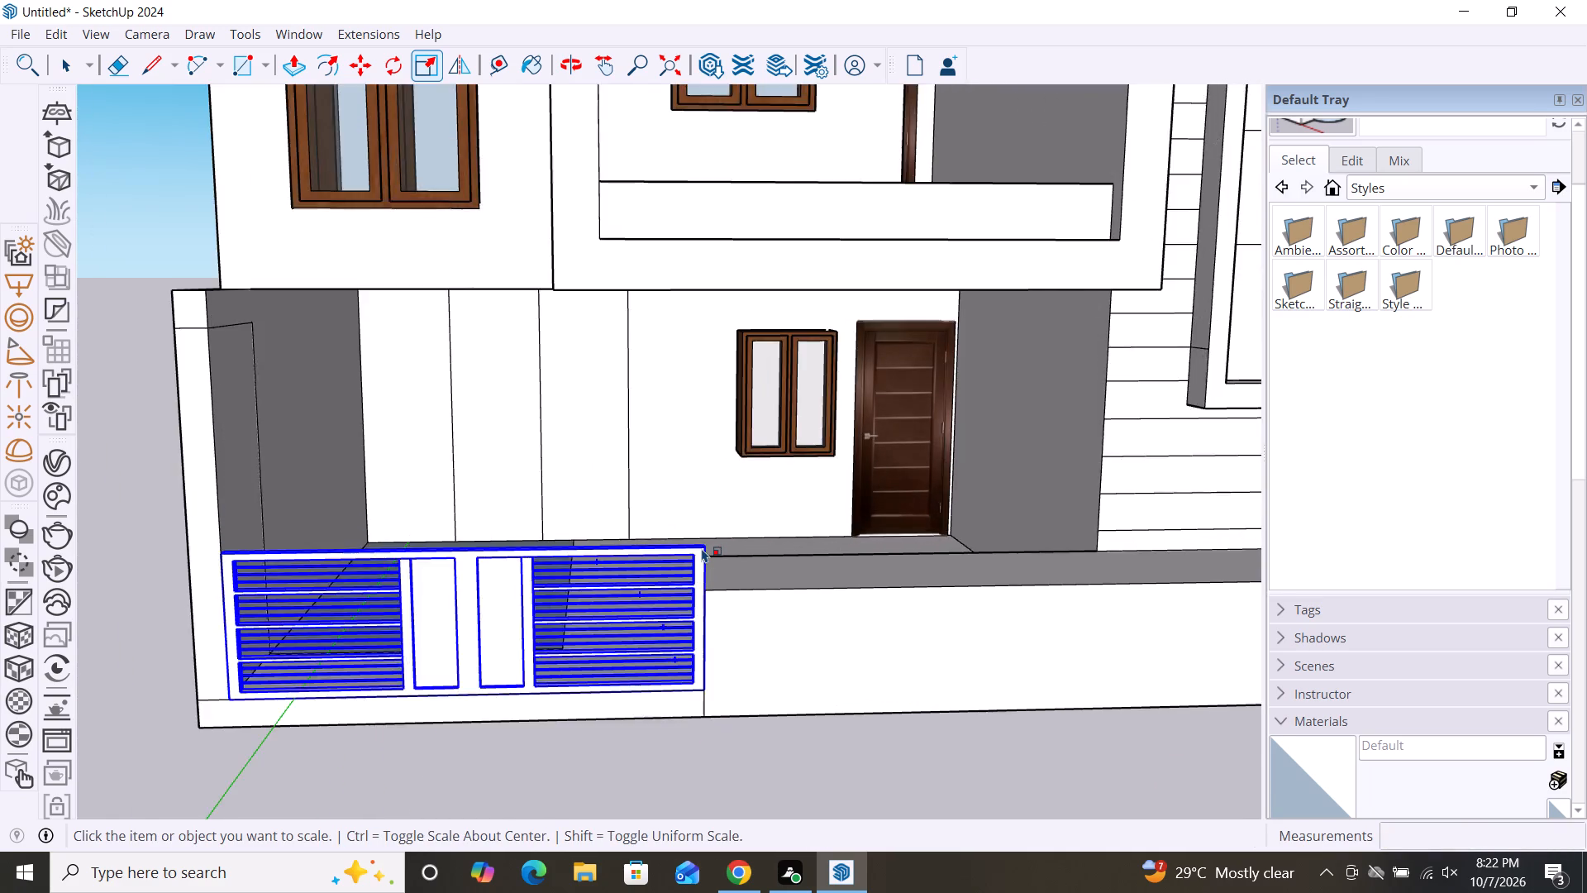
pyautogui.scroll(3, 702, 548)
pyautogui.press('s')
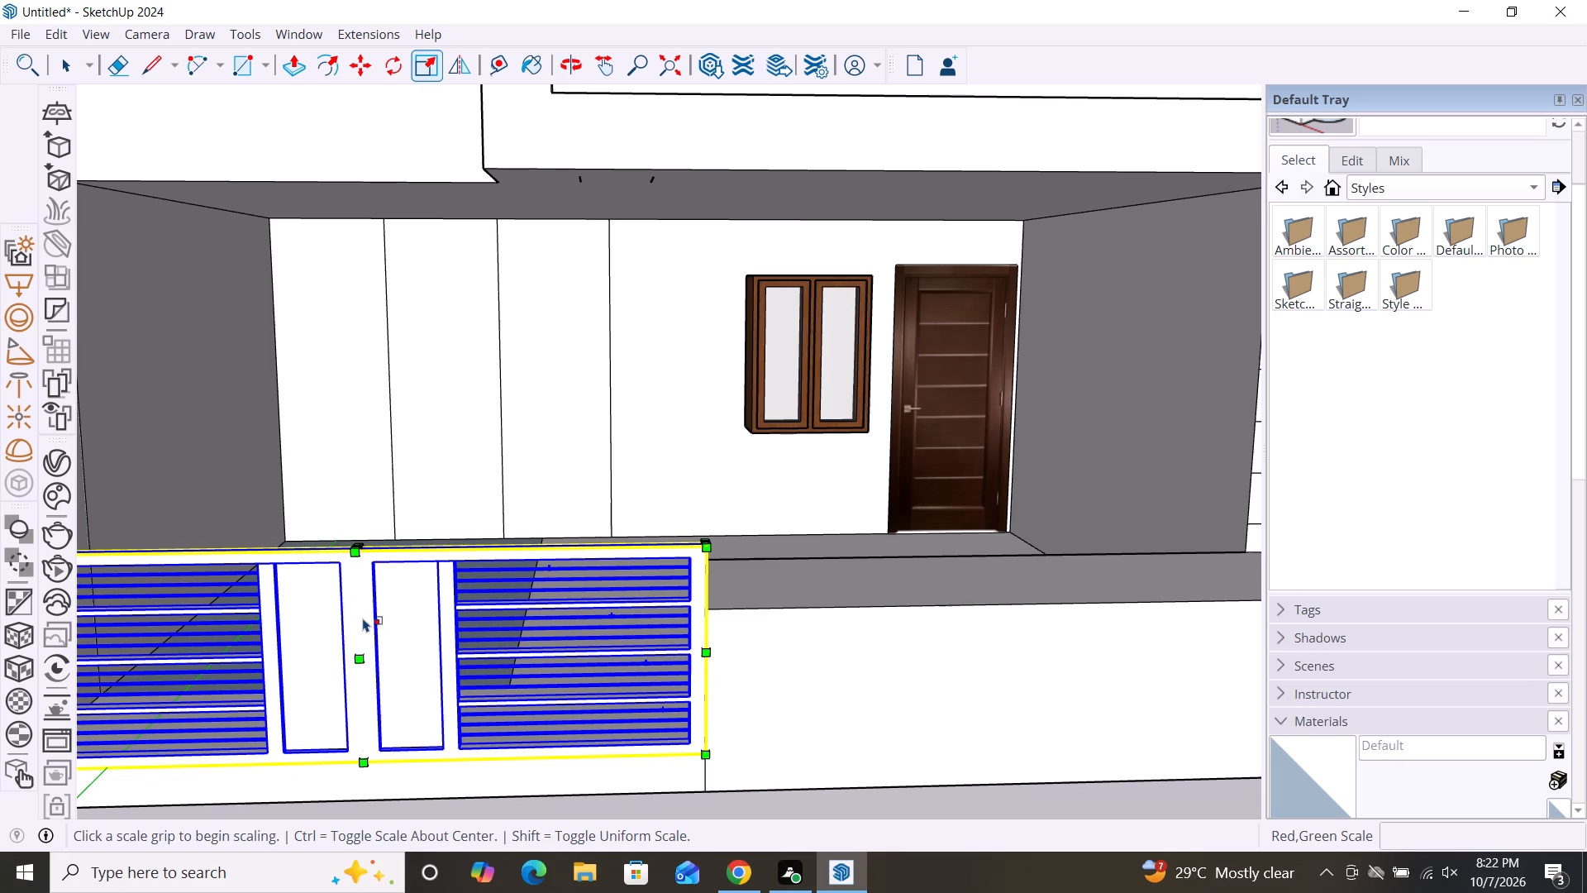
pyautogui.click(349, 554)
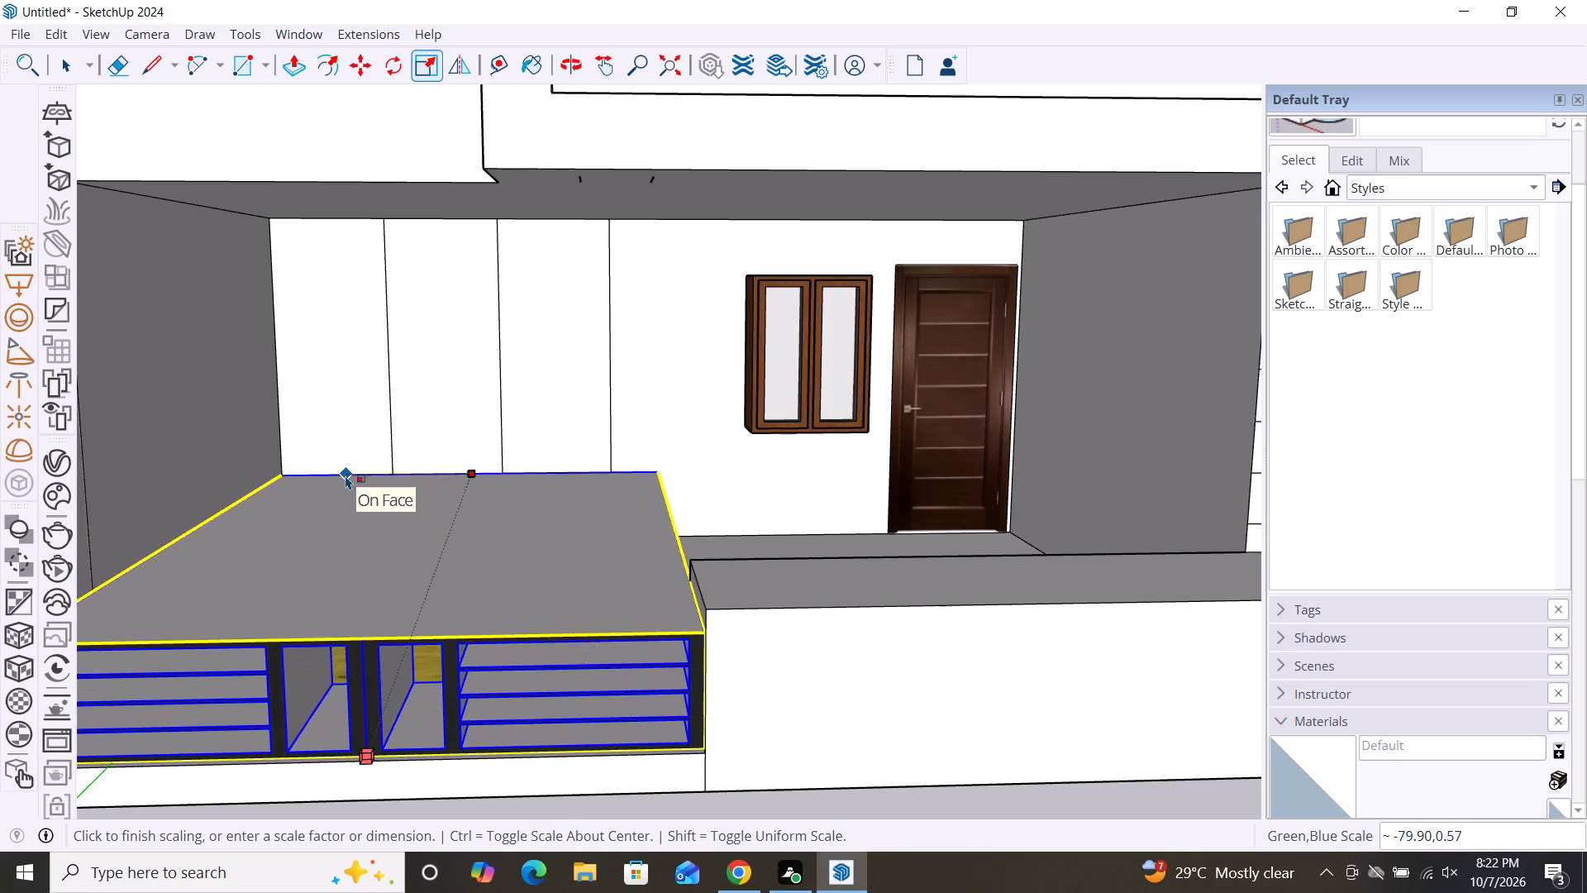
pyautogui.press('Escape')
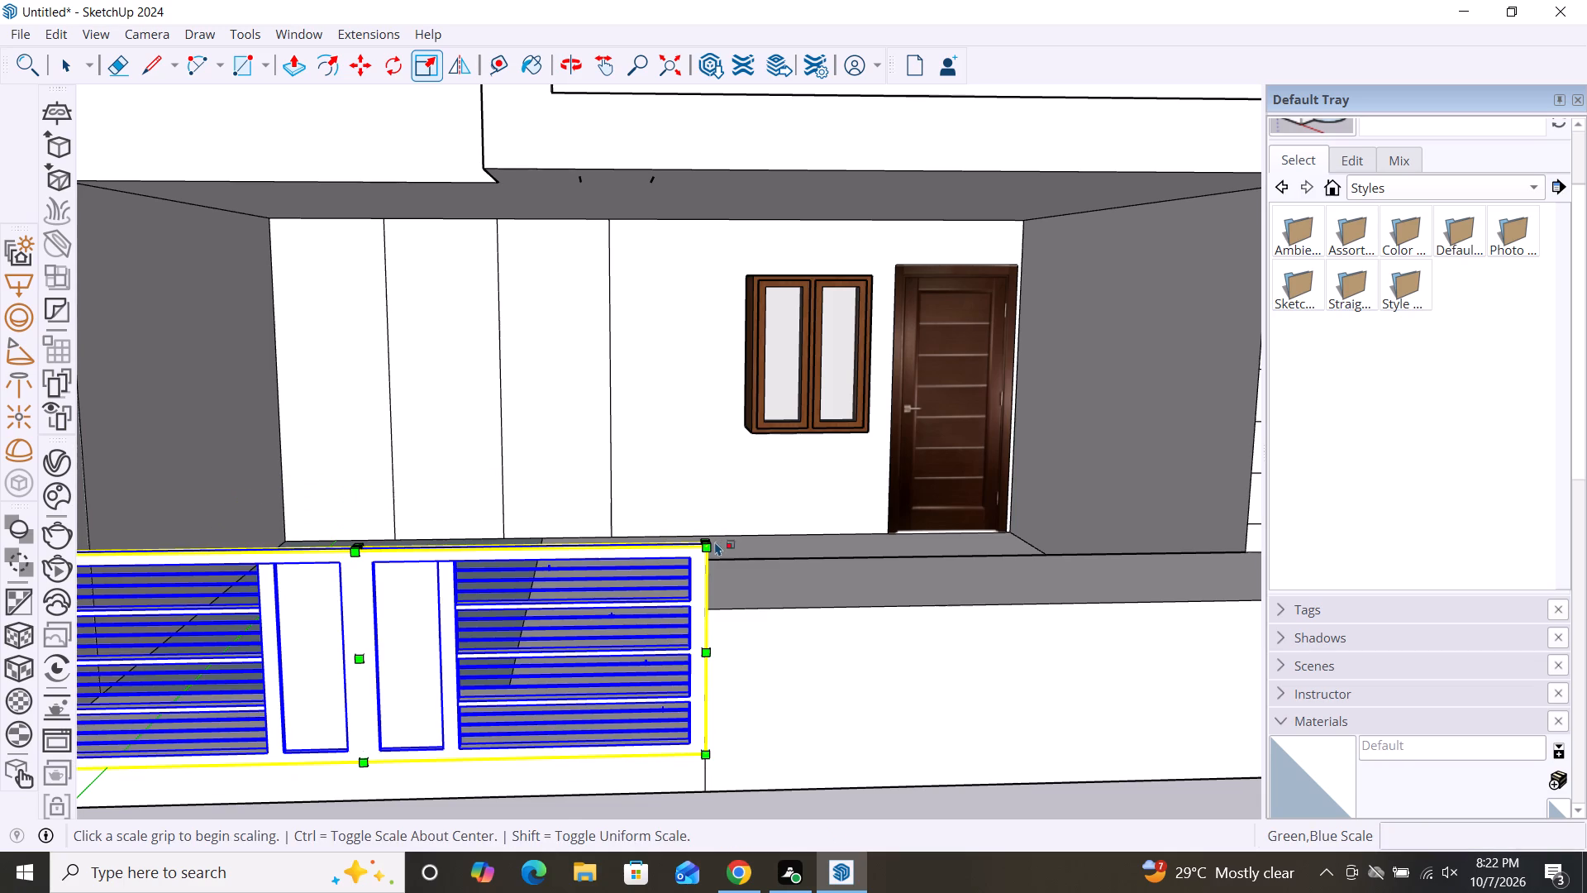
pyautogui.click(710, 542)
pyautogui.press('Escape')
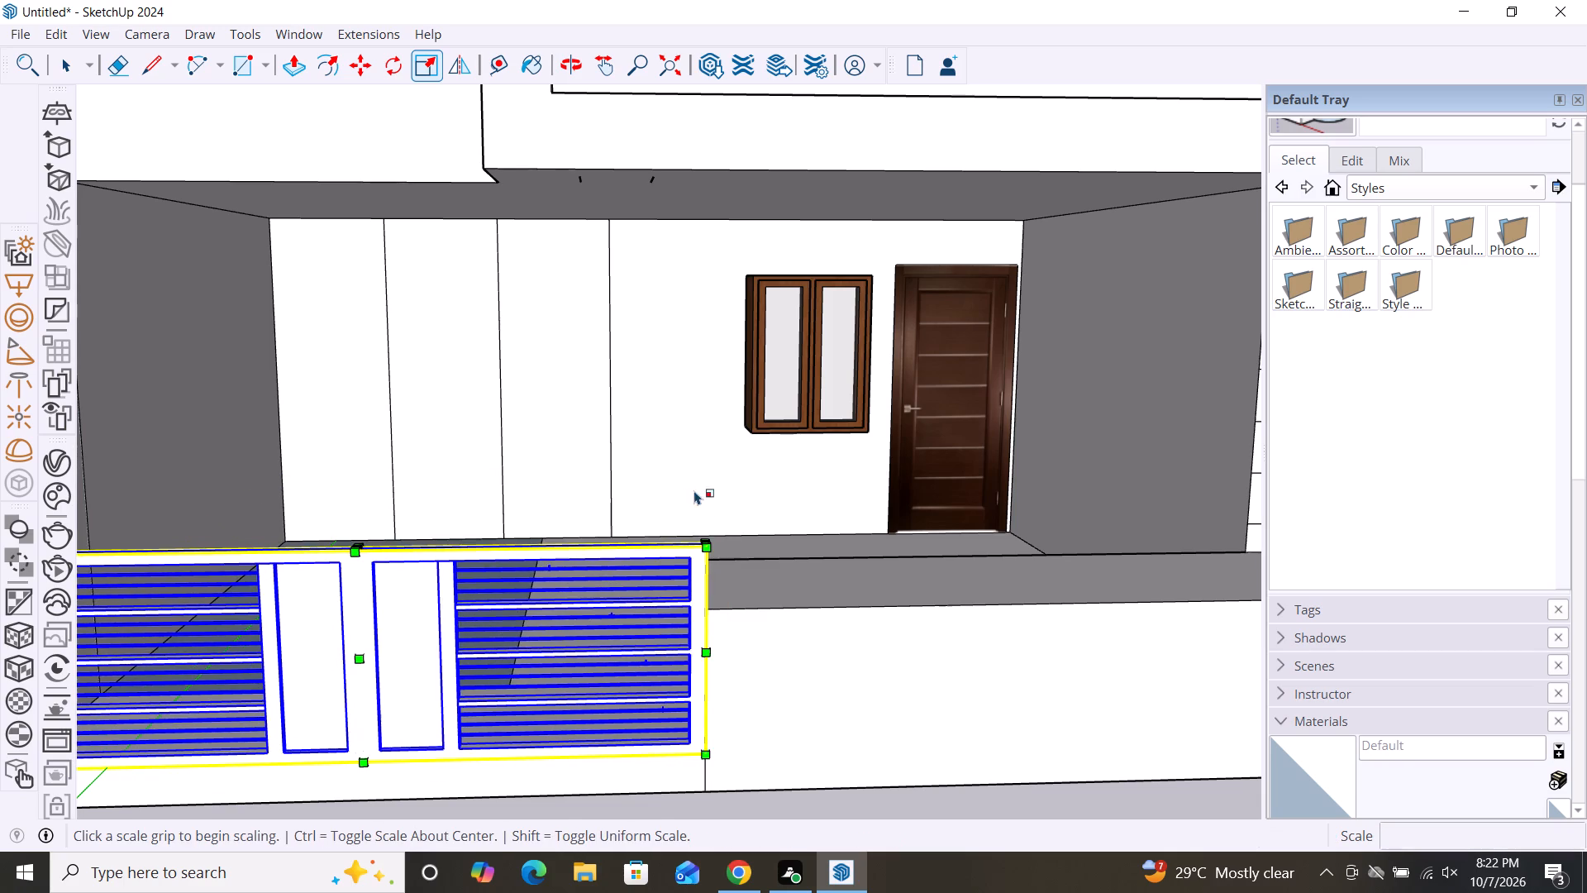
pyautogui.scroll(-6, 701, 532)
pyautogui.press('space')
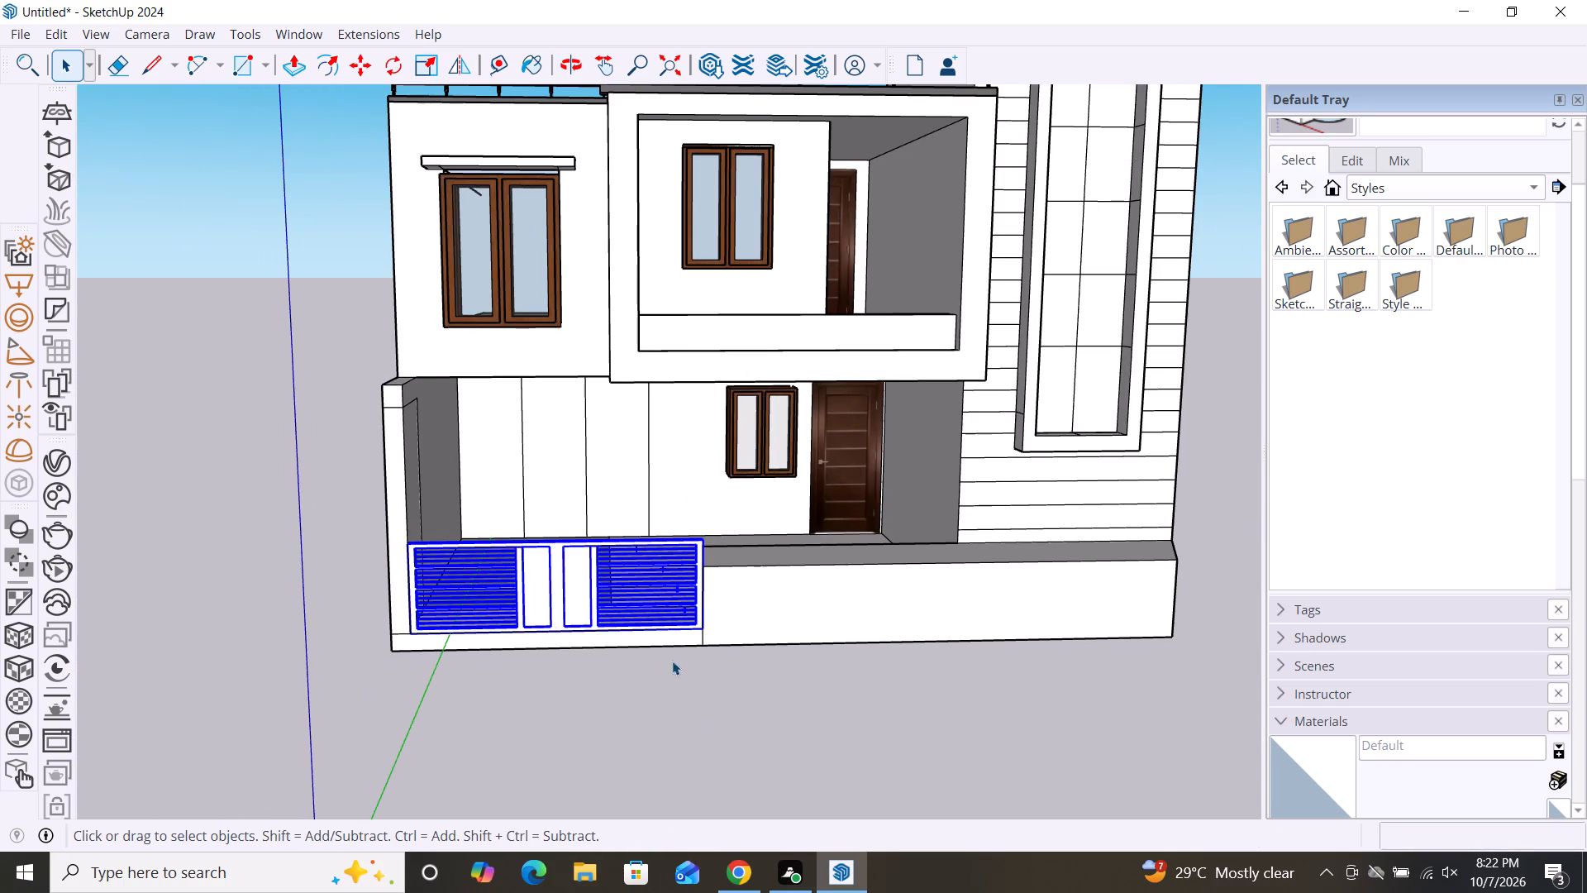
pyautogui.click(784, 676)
# Examine the gate and the low front wall from the front and side of the house, and up close.
pyautogui.scroll(-6, 674, 658)
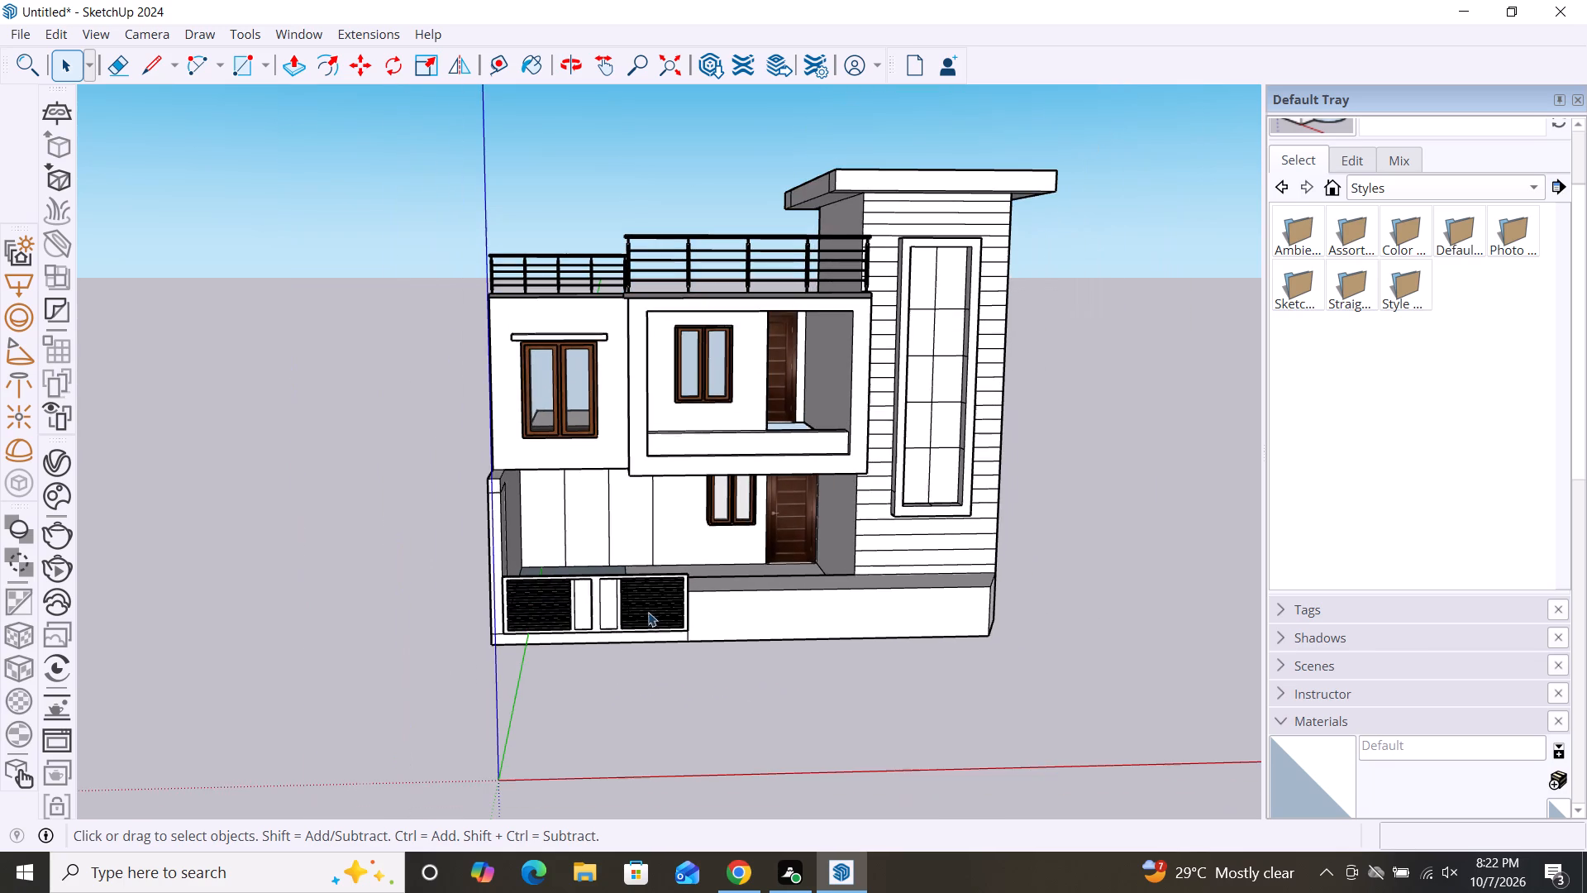
pyautogui.moveTo(725, 703); pyautogui.dragTo(873, 761, button='middle')
pyautogui.moveTo(732, 721); pyautogui.dragTo(674, 703, button='middle')
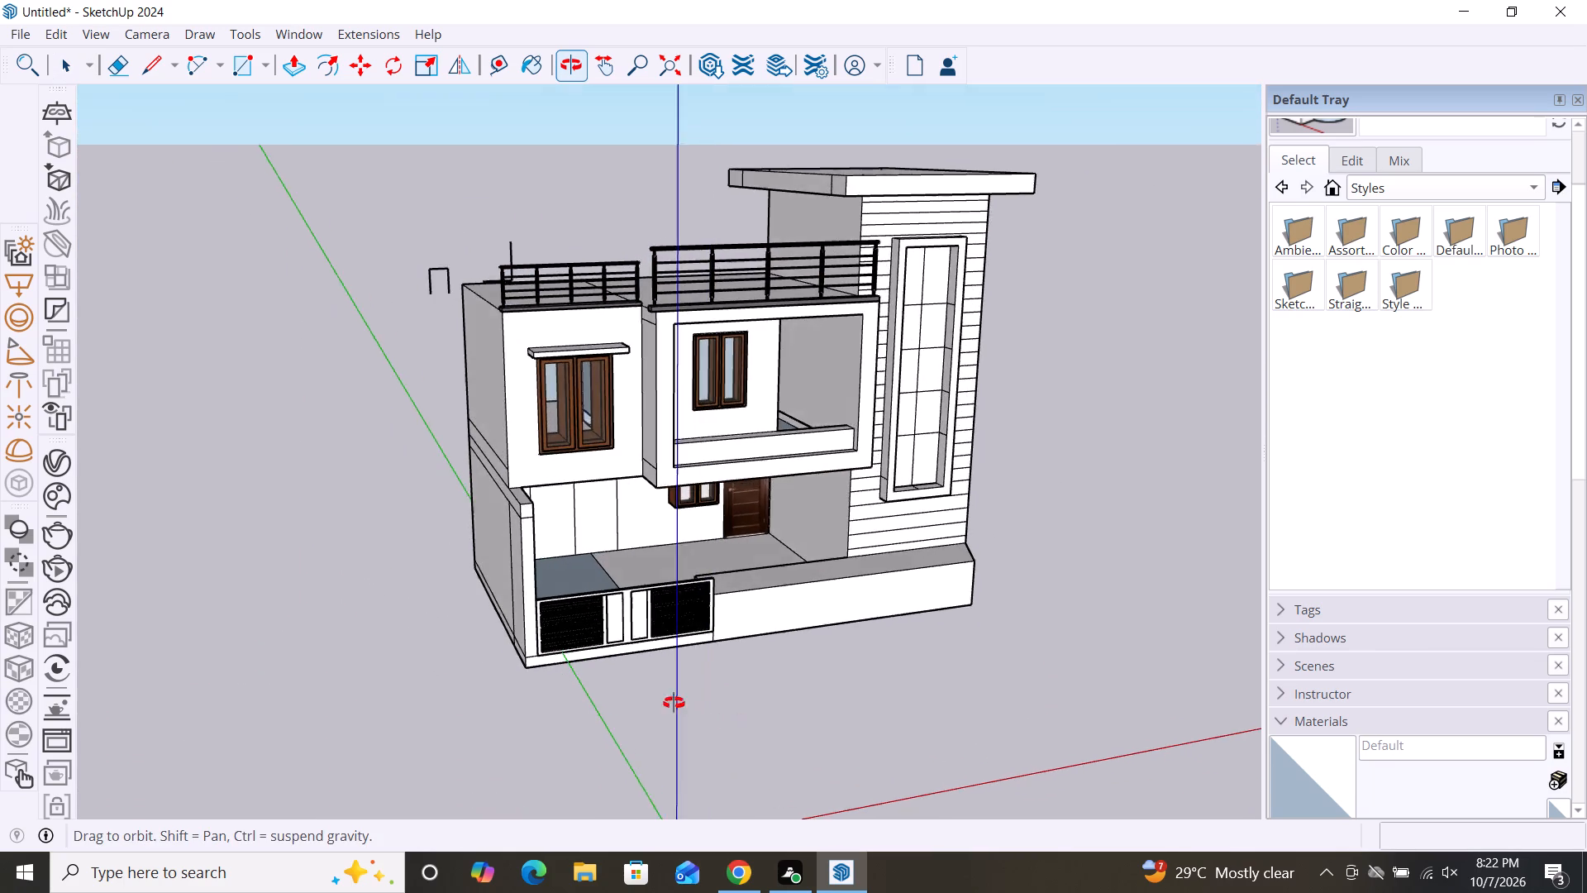
pyautogui.moveTo(674, 703); pyautogui.dragTo(572, 638, button='middle')
pyautogui.scroll(2, 693, 598)
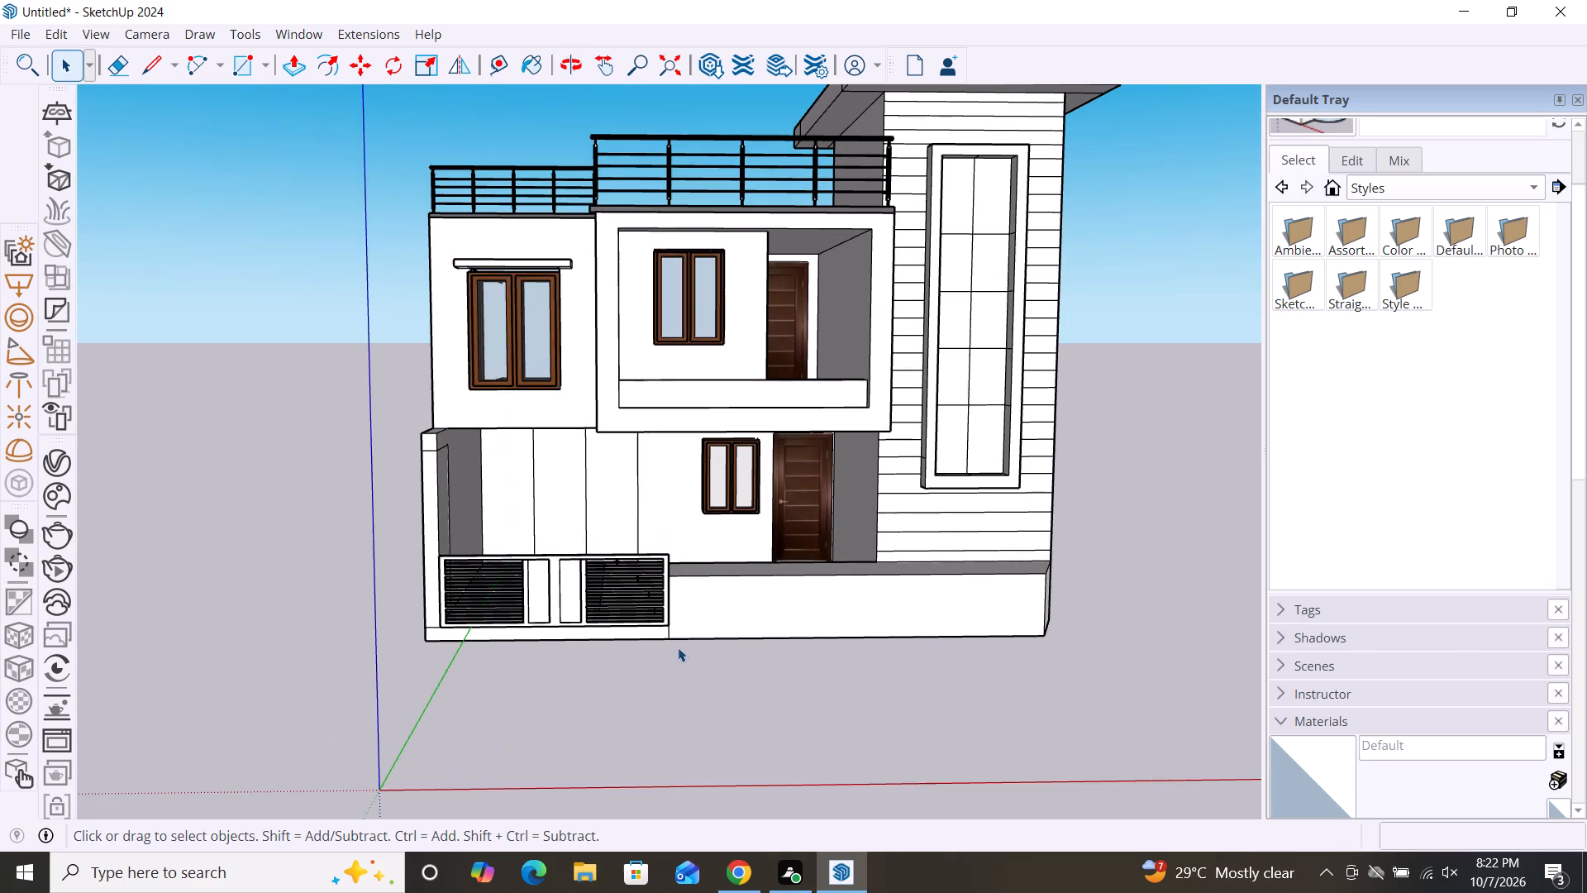
pyautogui.moveTo(678, 647); pyautogui.dragTo(692, 752, button='middle')
pyautogui.scroll(7, 693, 532)
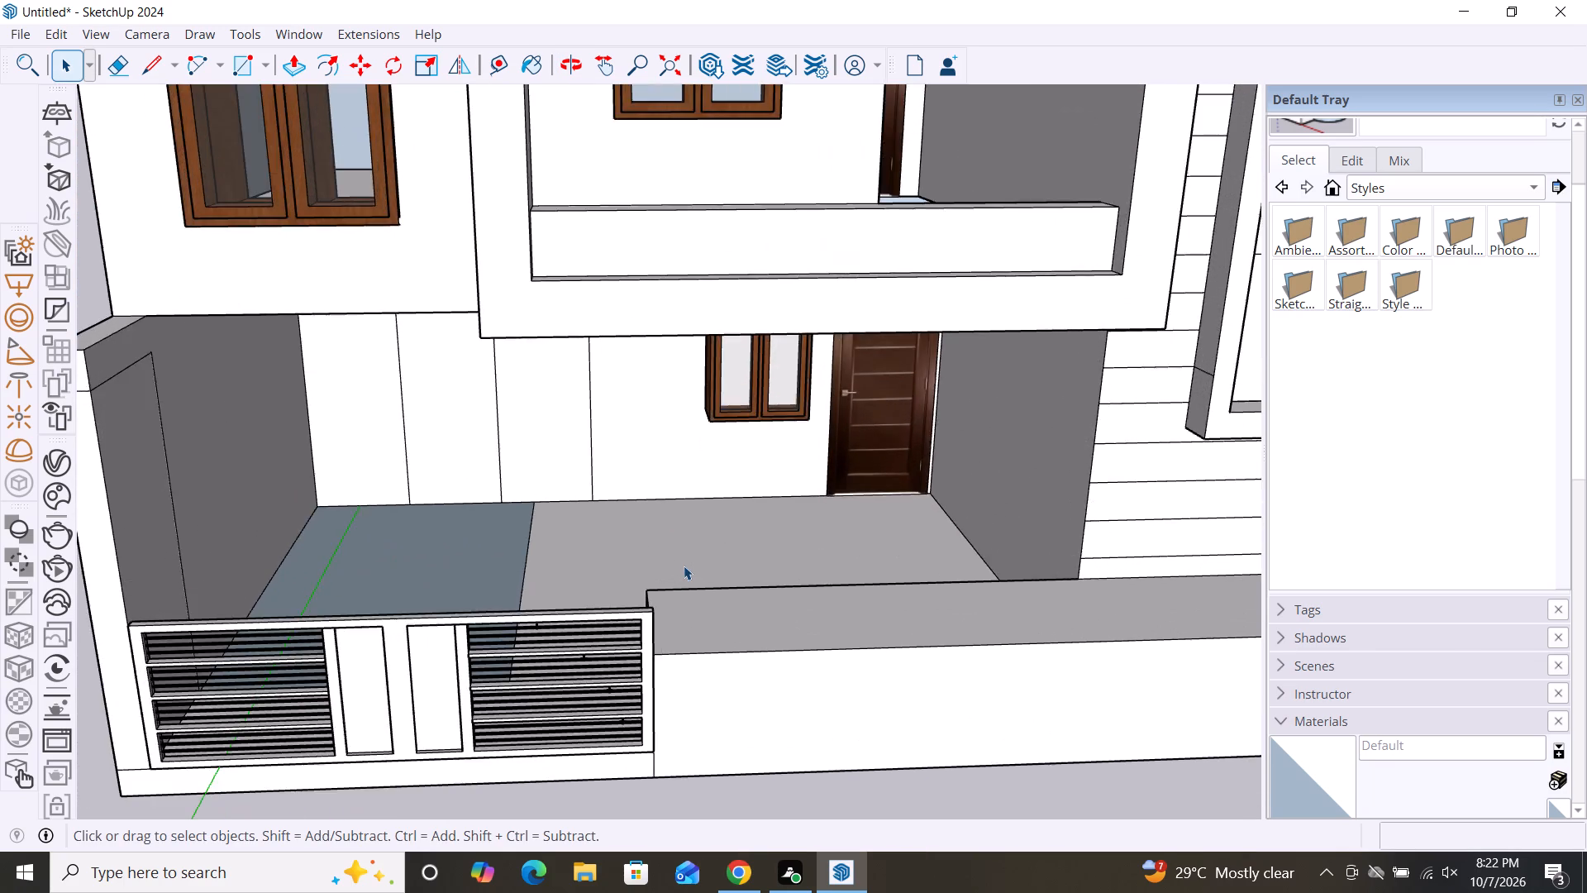
pyautogui.scroll(3, 684, 566)
pyautogui.moveTo(684, 566); pyautogui.dragTo(688, 498, button='middle')
# Draw a 10 7/16" by 10 7/16" rectangle on the porch ceiling between the two short edge marks.
pyautogui.scroll(-3, 688, 504)
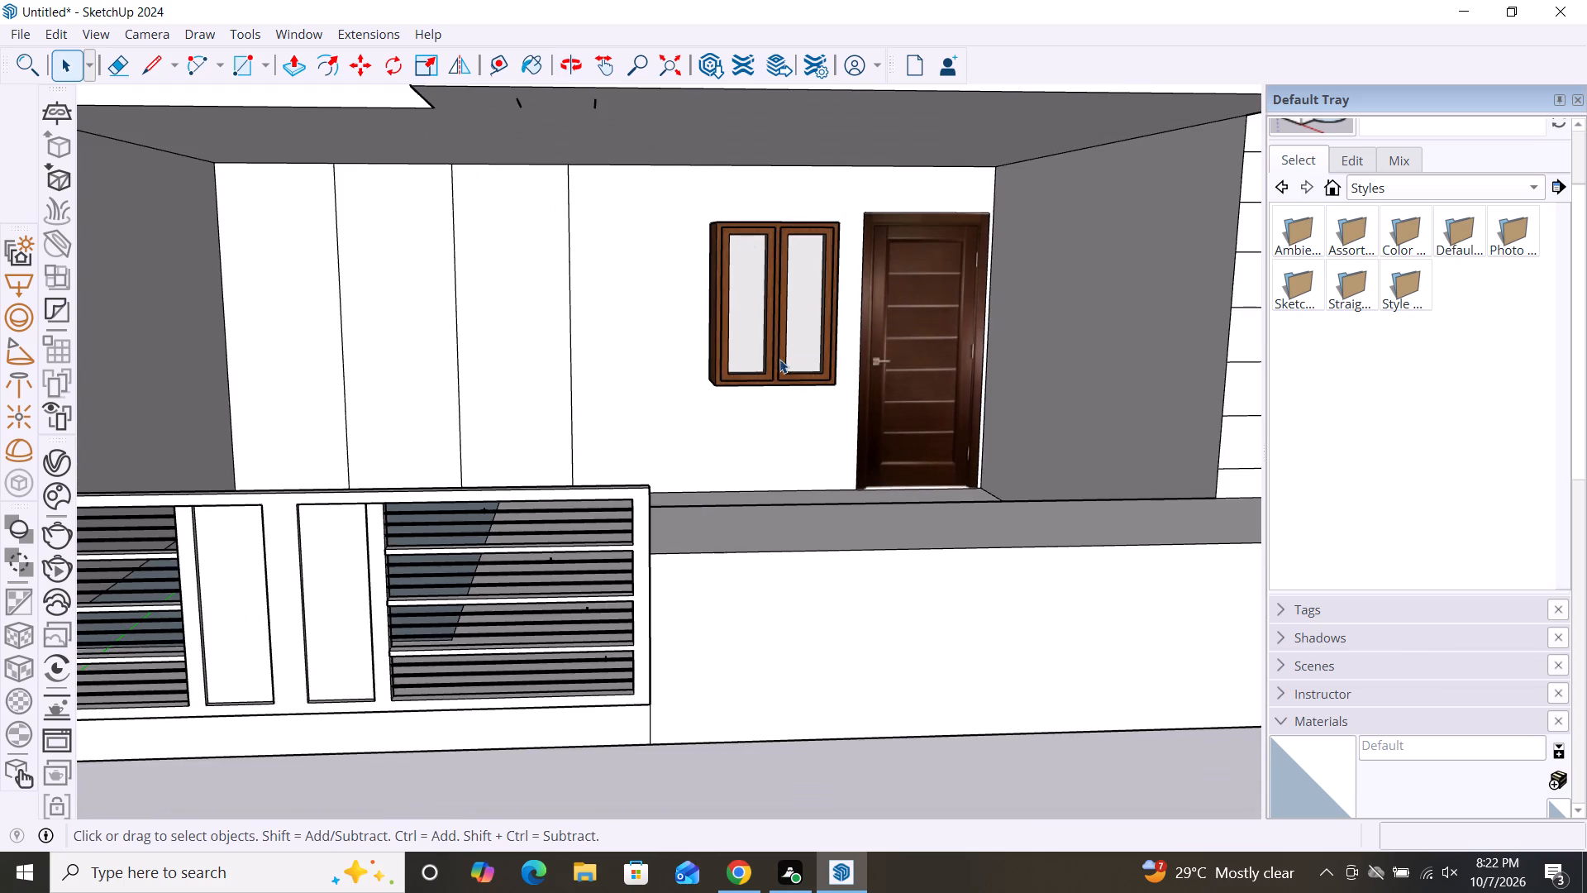
pyautogui.scroll(3, 712, 239)
pyautogui.scroll(-3, 649, 278)
pyautogui.scroll(4, 555, 134)
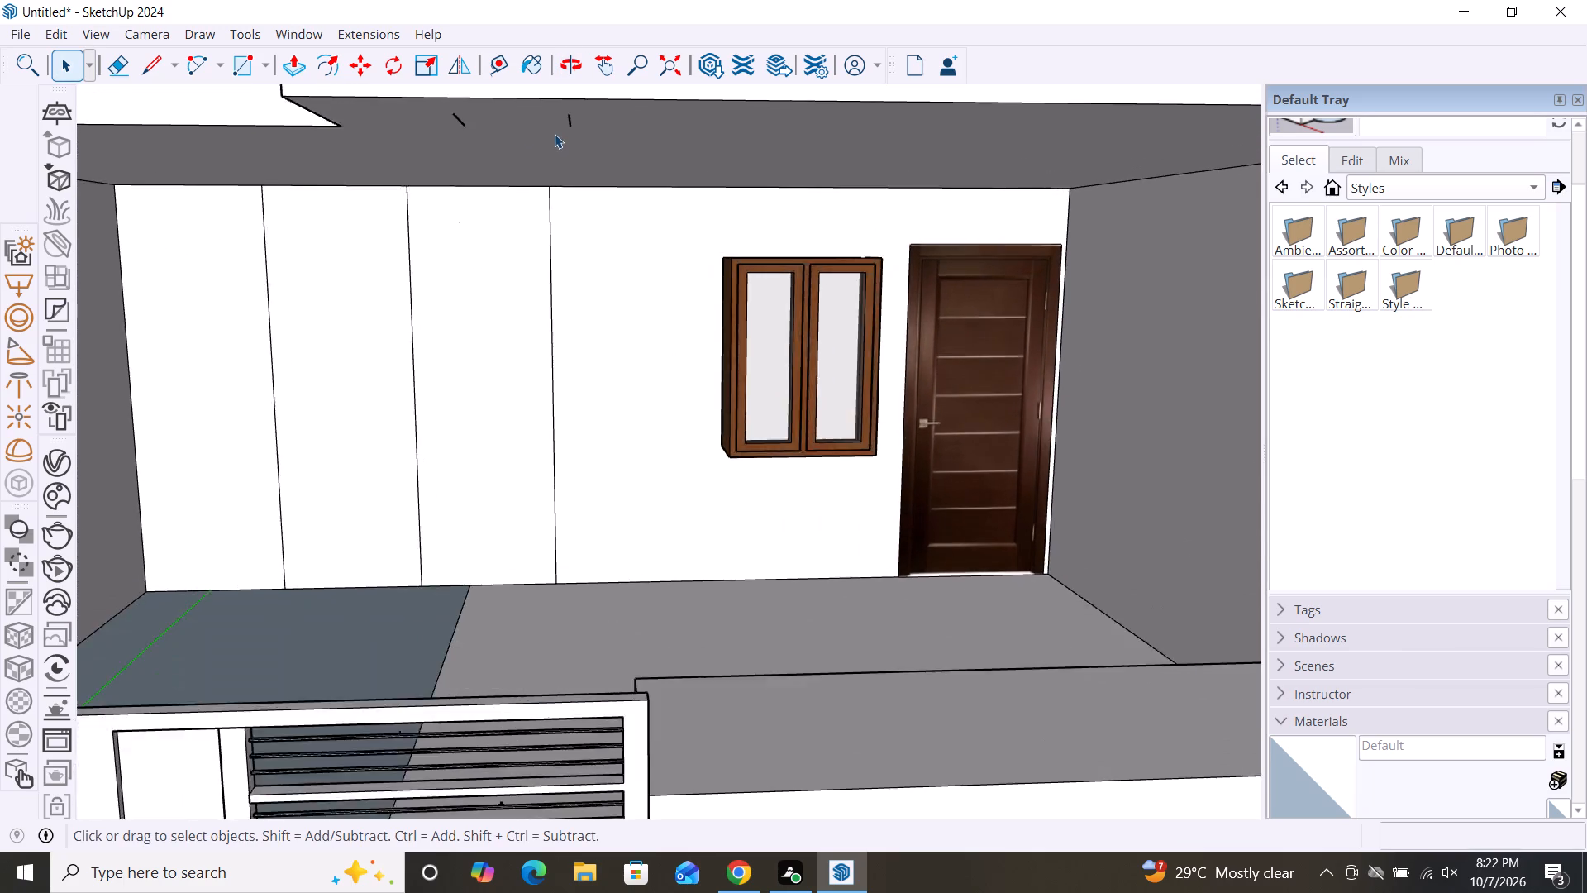
pyautogui.scroll(-3, 565, 198)
pyautogui.scroll(12, 517, 155)
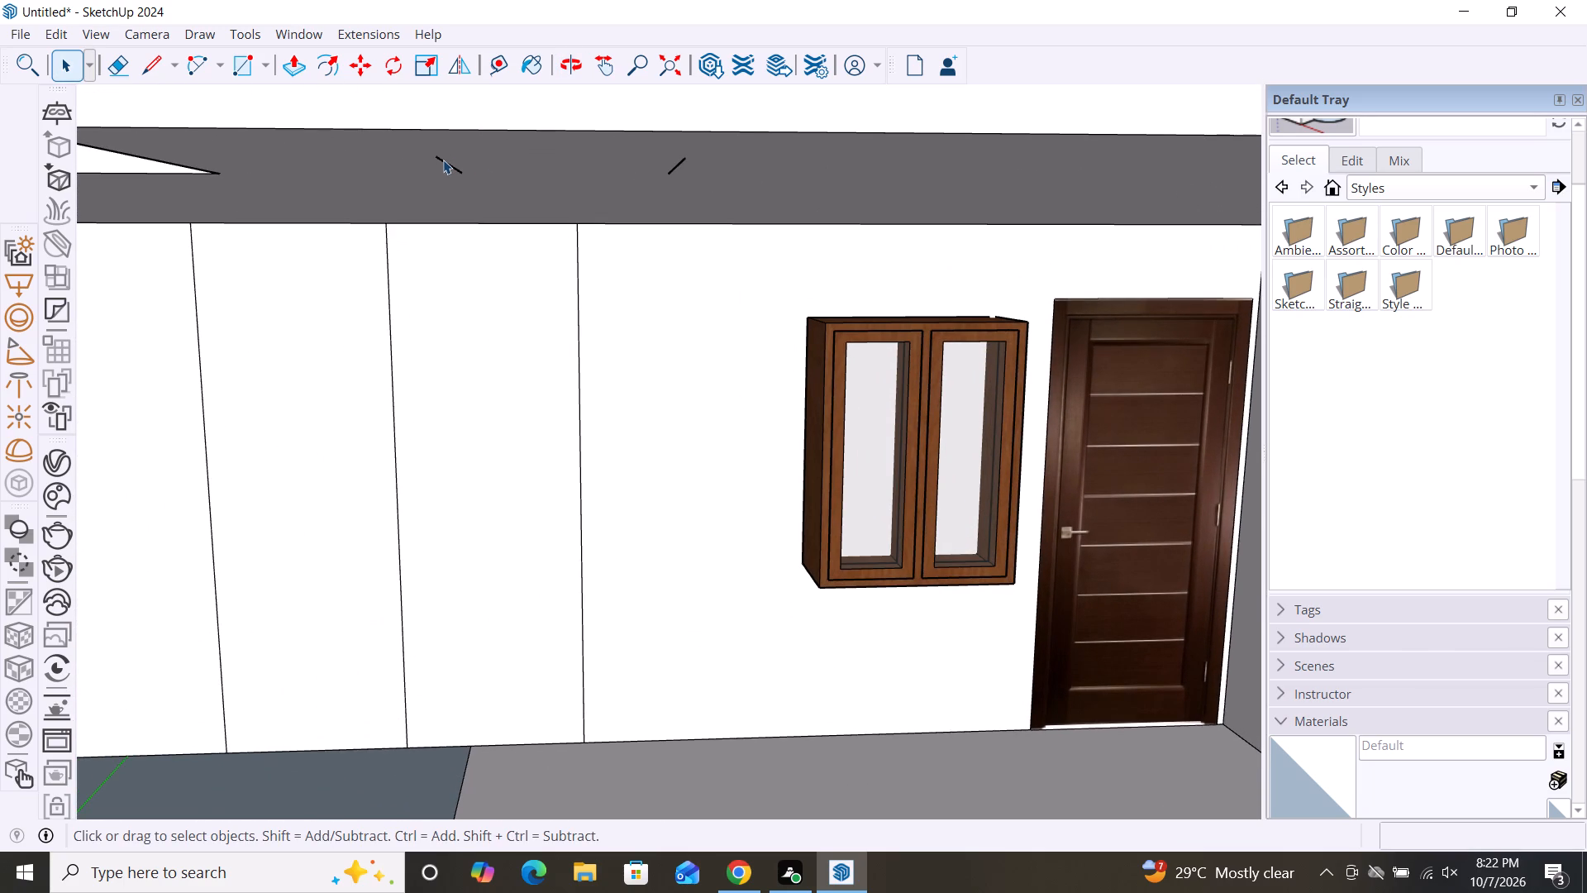
pyautogui.press('r')
pyautogui.moveTo(439, 155); pyautogui.dragTo(450, 159)
pyautogui.click(681, 162)
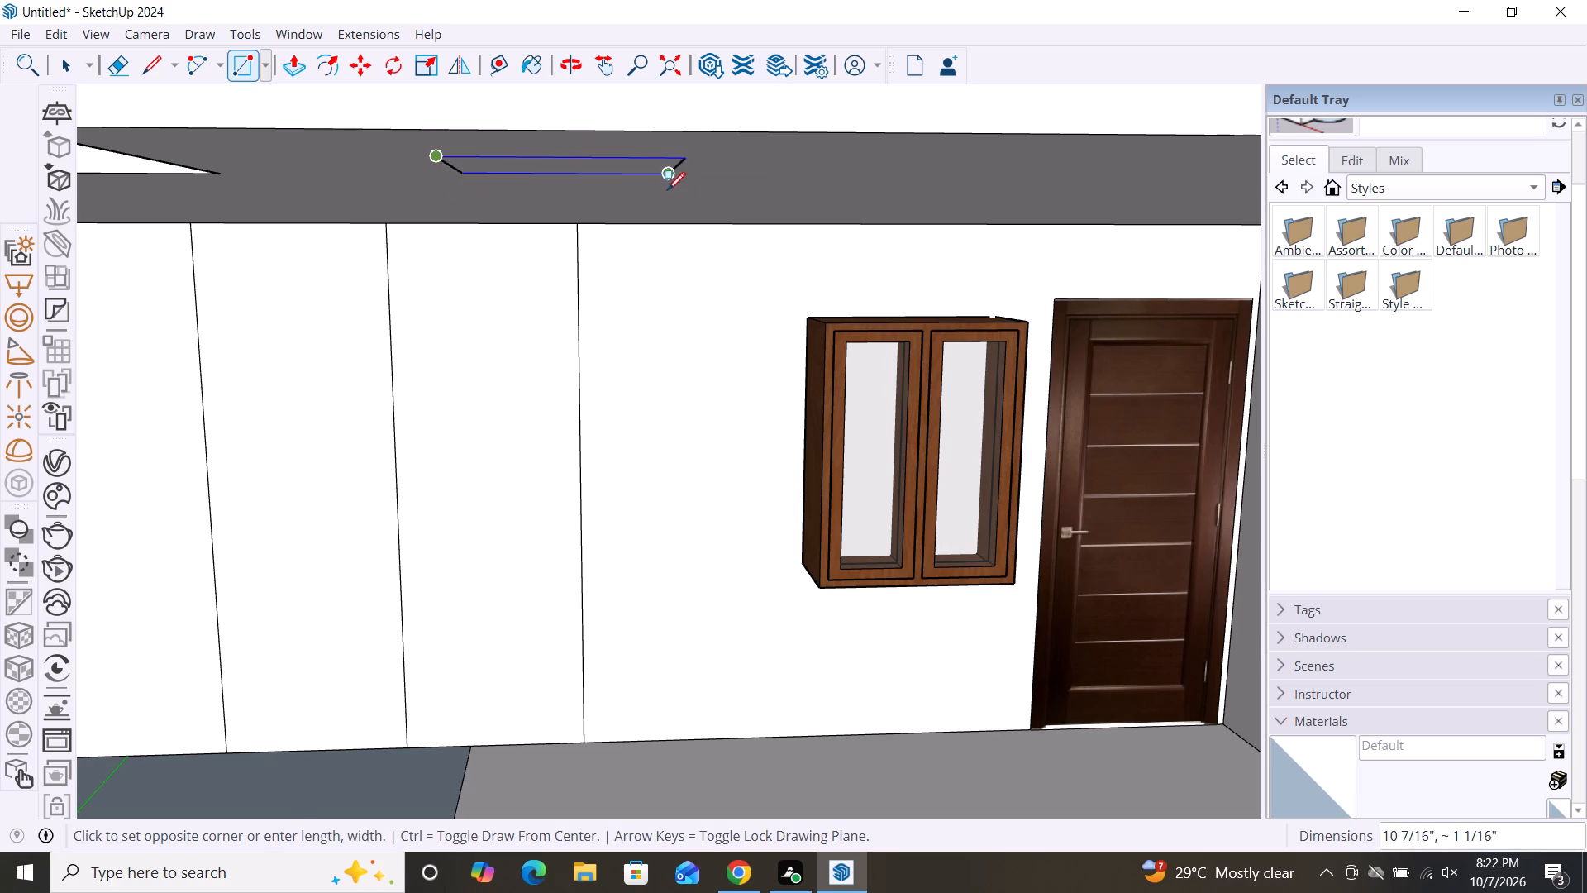
pyautogui.click(669, 174)
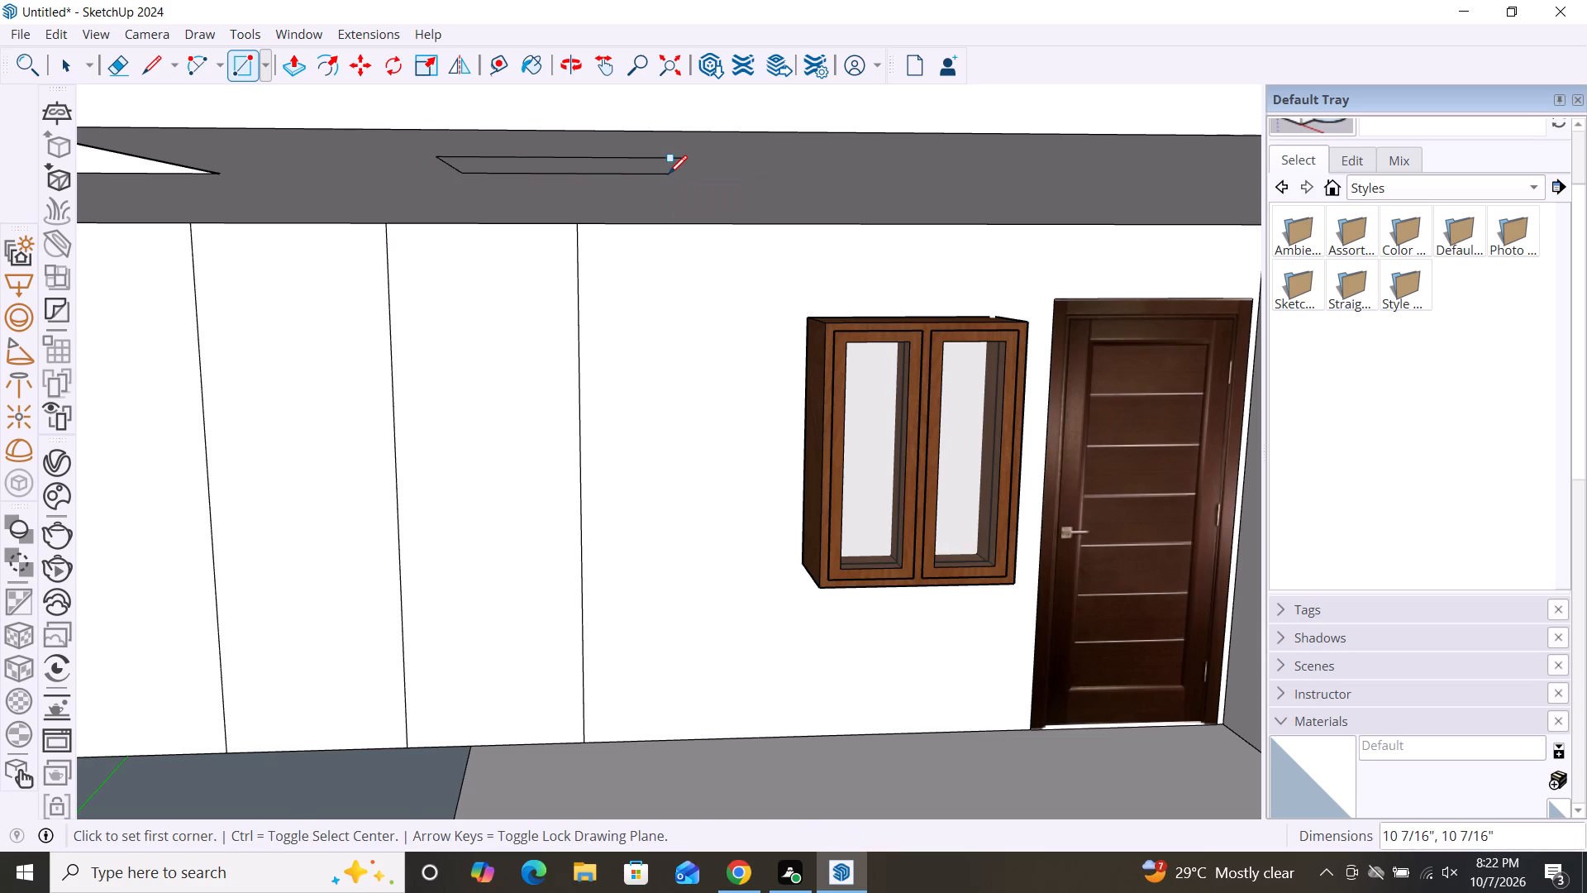
pyautogui.press('space')
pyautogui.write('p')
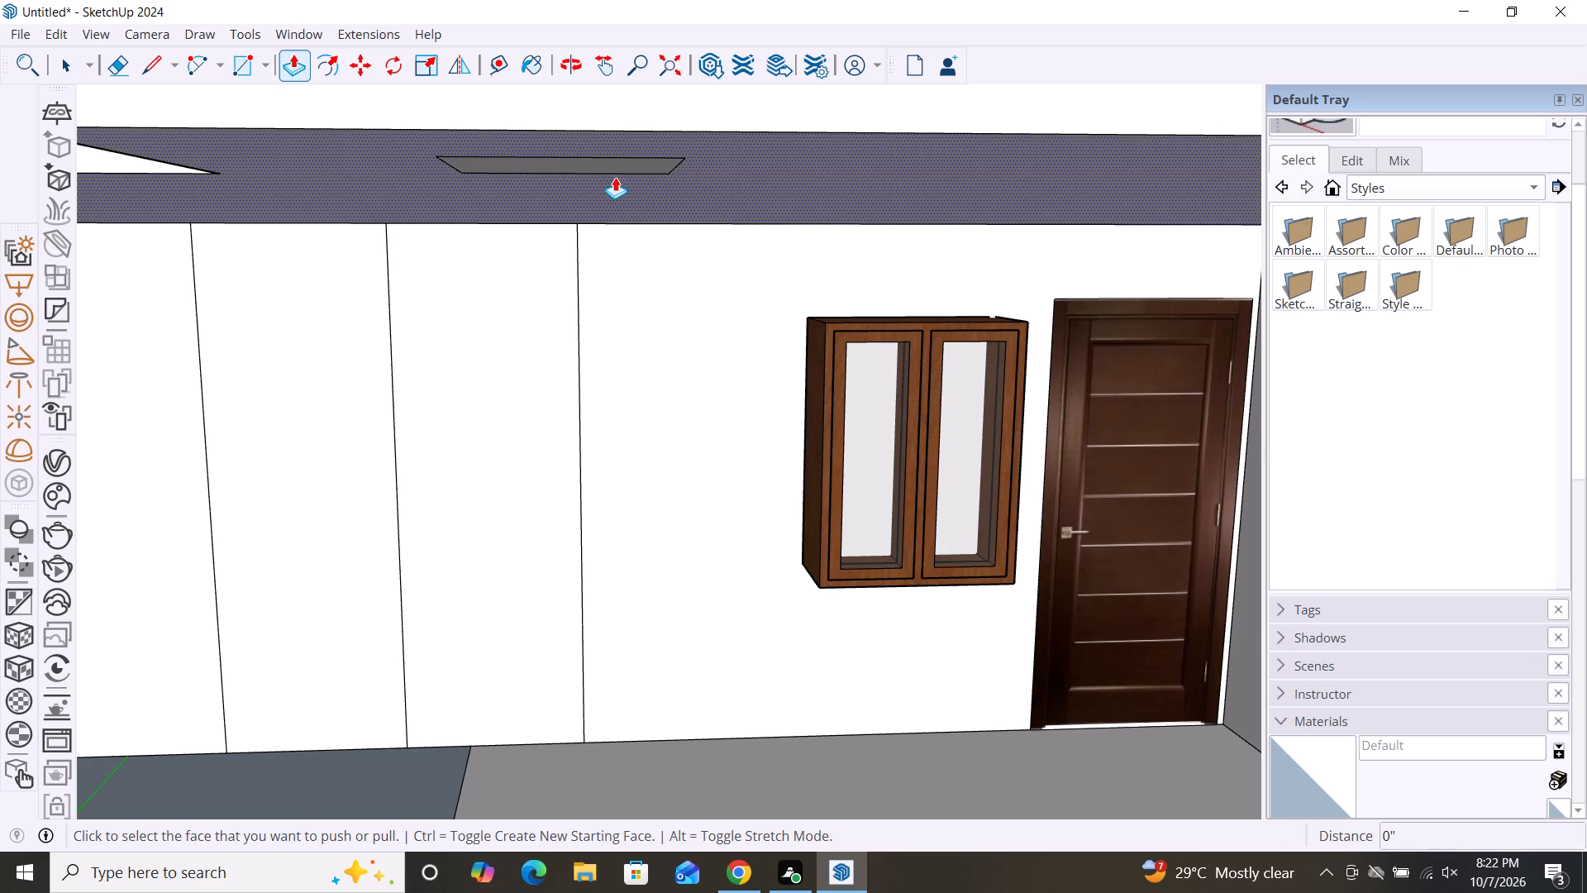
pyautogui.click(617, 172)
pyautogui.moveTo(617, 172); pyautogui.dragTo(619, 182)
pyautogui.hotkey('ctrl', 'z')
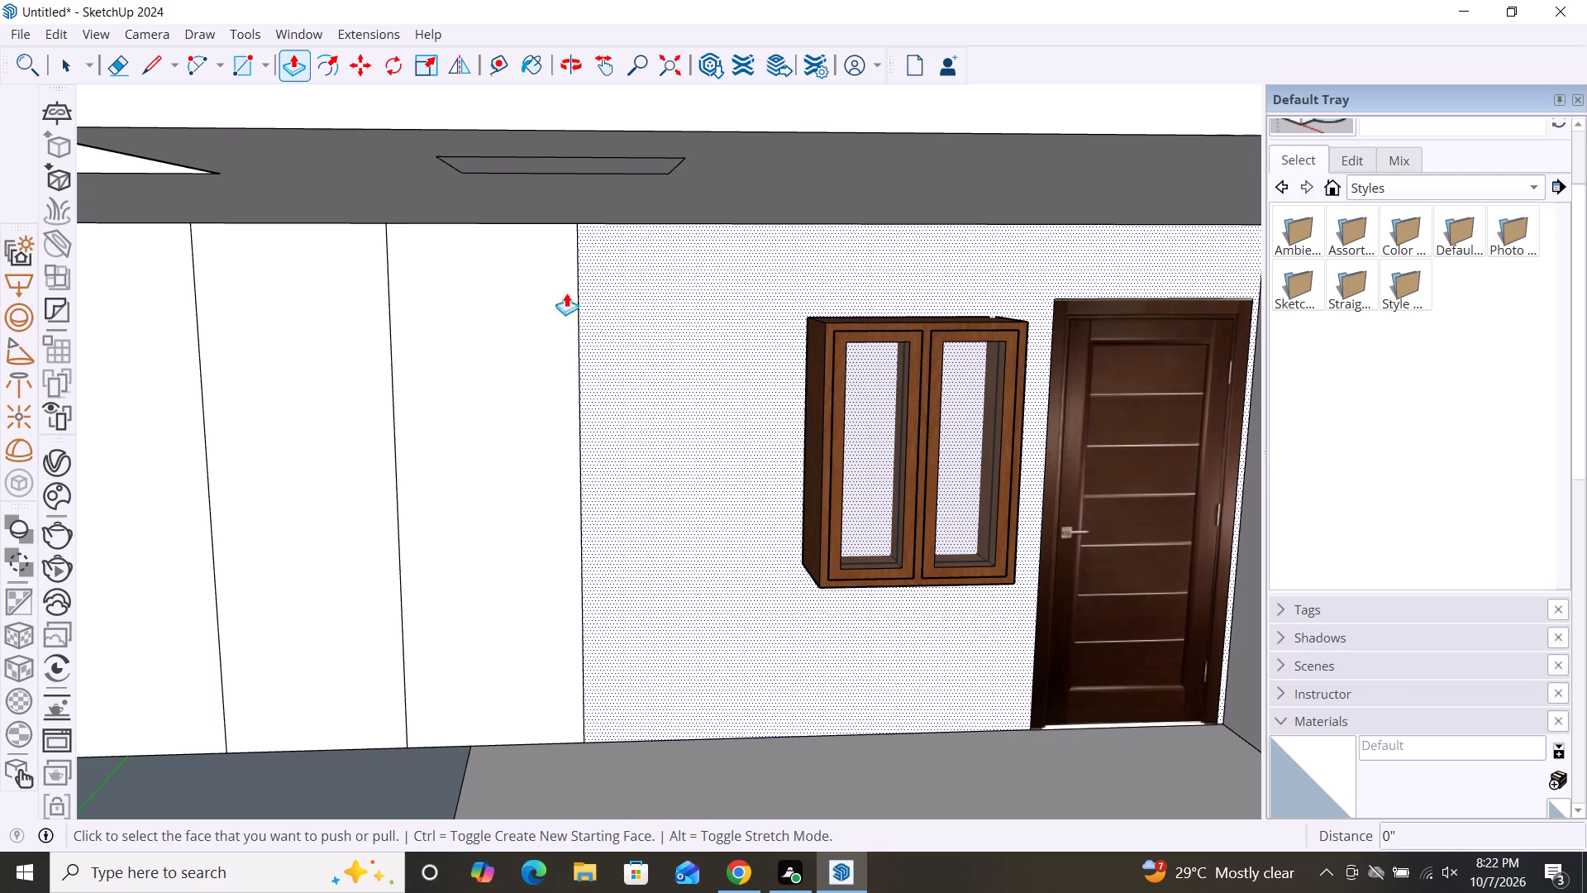
# Push/Pull the square on the porch ceiling about 6' 9 3/16" down behind the gate to form a porch column.
pyautogui.click(586, 172)
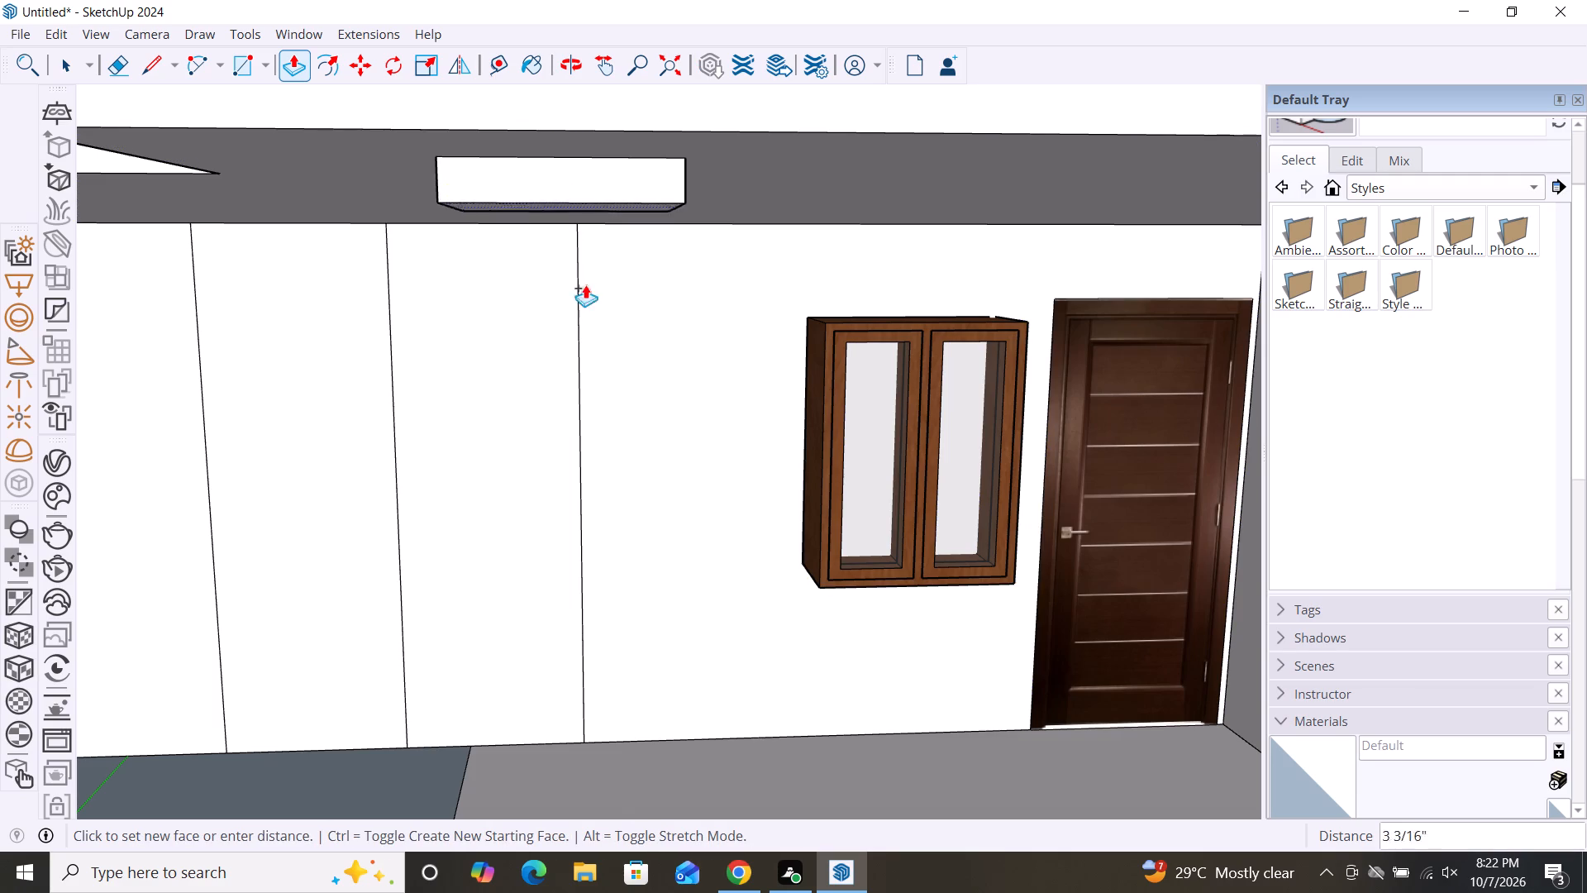
pyautogui.scroll(-7, 630, 299)
pyautogui.scroll(-2, 668, 407)
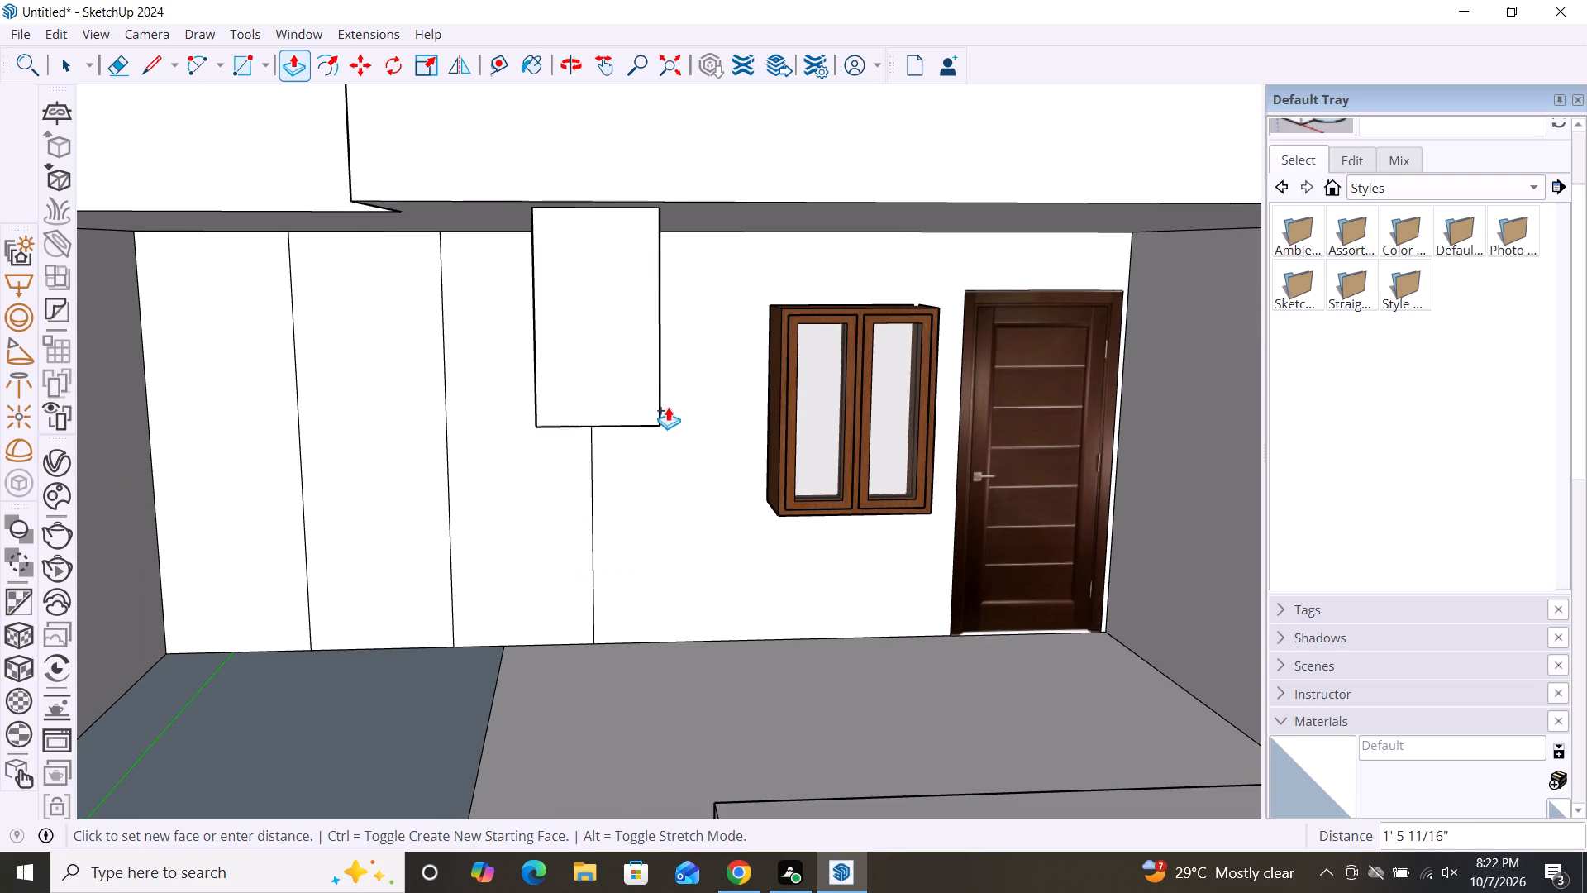
pyautogui.scroll(-3, 668, 407)
pyautogui.scroll(10, 640, 542)
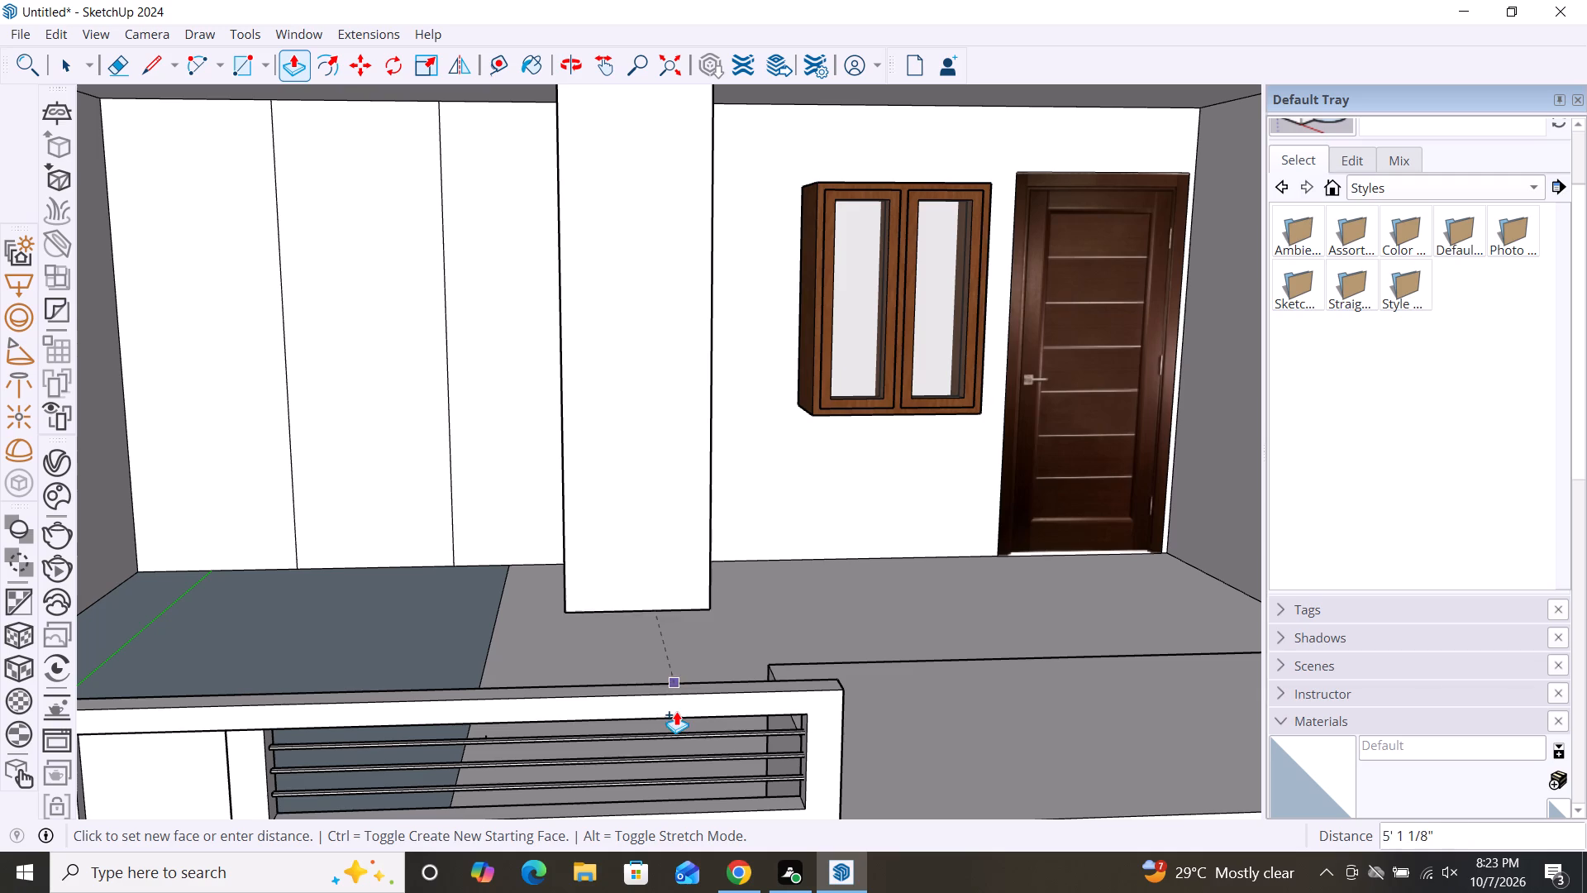
pyautogui.scroll(-10, 719, 511)
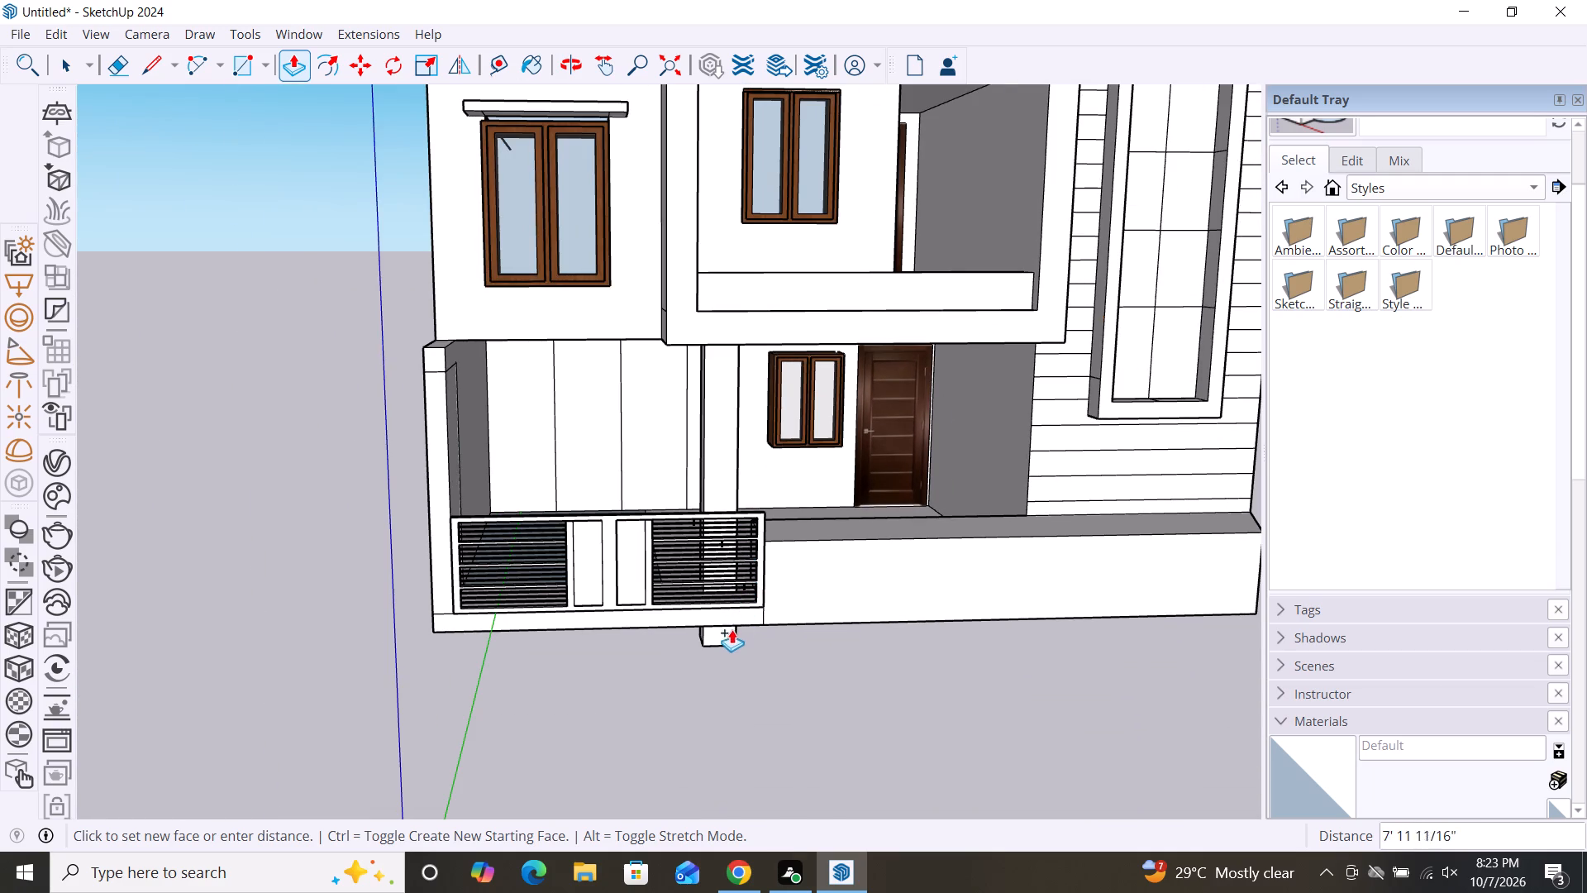
pyautogui.click(727, 592)
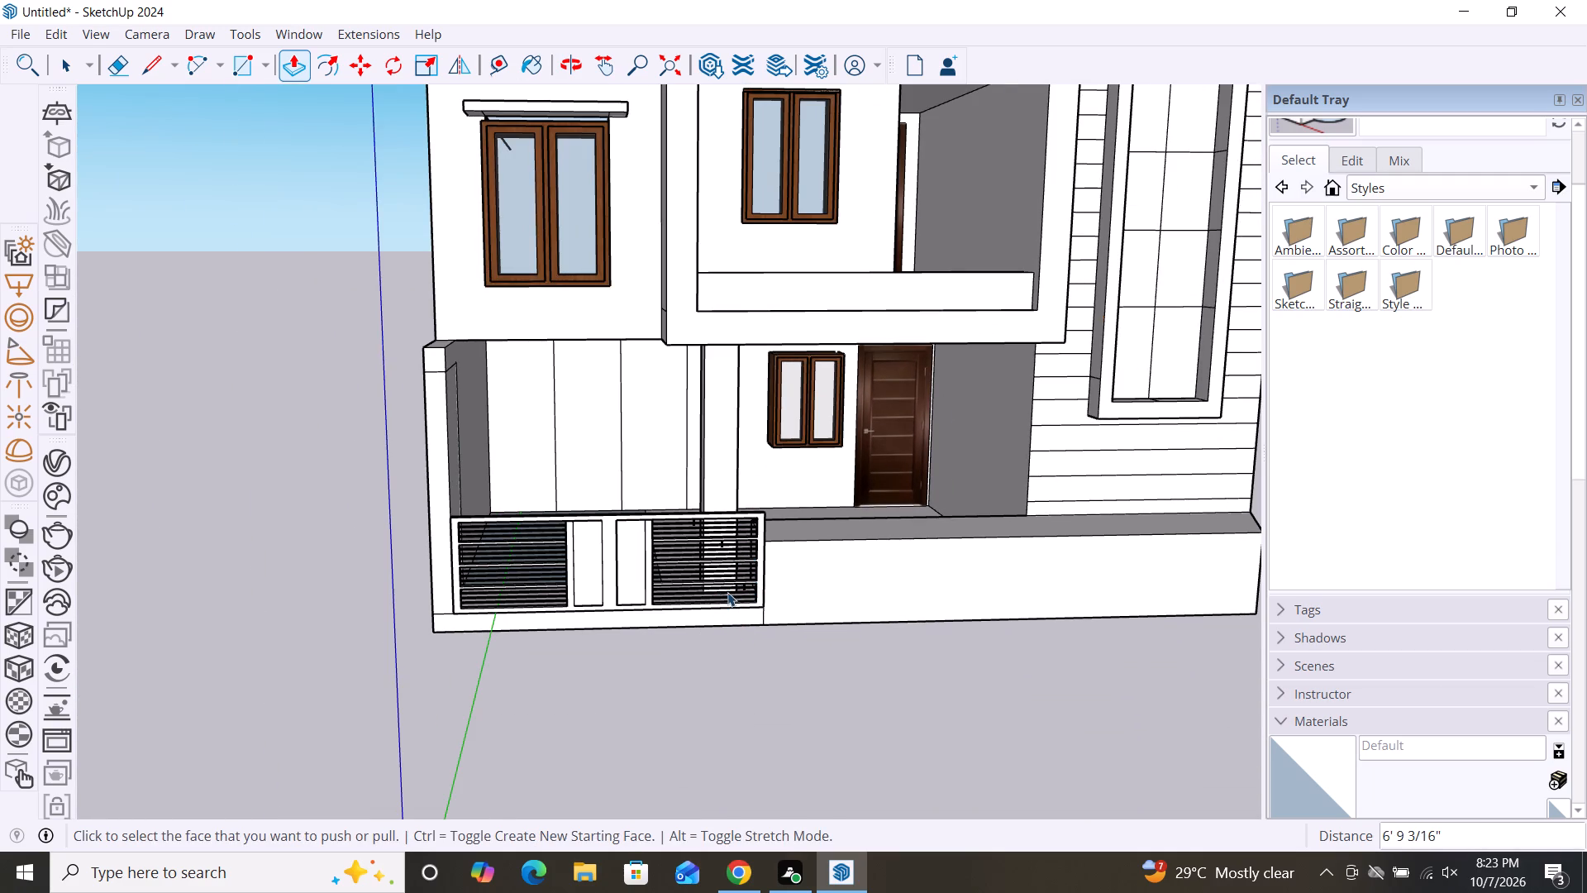
pyautogui.press('space')
# Examine the front facade with the porch column, gate and low front wall from several angles, up close and from afar.
pyautogui.scroll(-7, 592, 552)
pyautogui.moveTo(810, 604); pyautogui.dragTo(758, 599, button='middle')
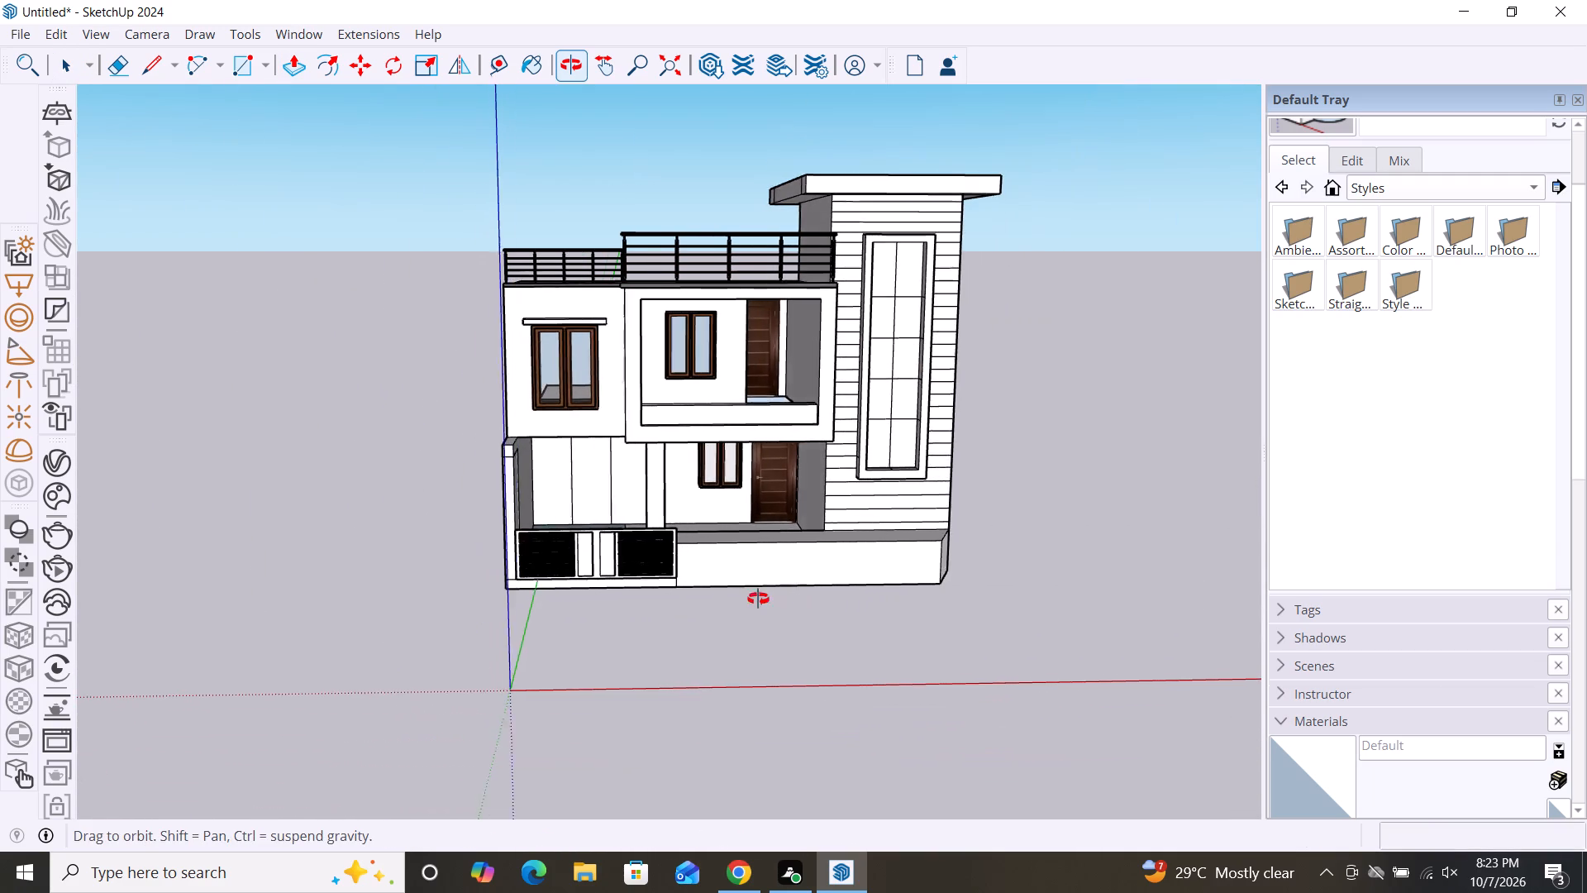
pyautogui.moveTo(758, 599); pyautogui.dragTo(741, 599, button='middle')
pyautogui.moveTo(766, 614); pyautogui.dragTo(929, 650, button='middle')
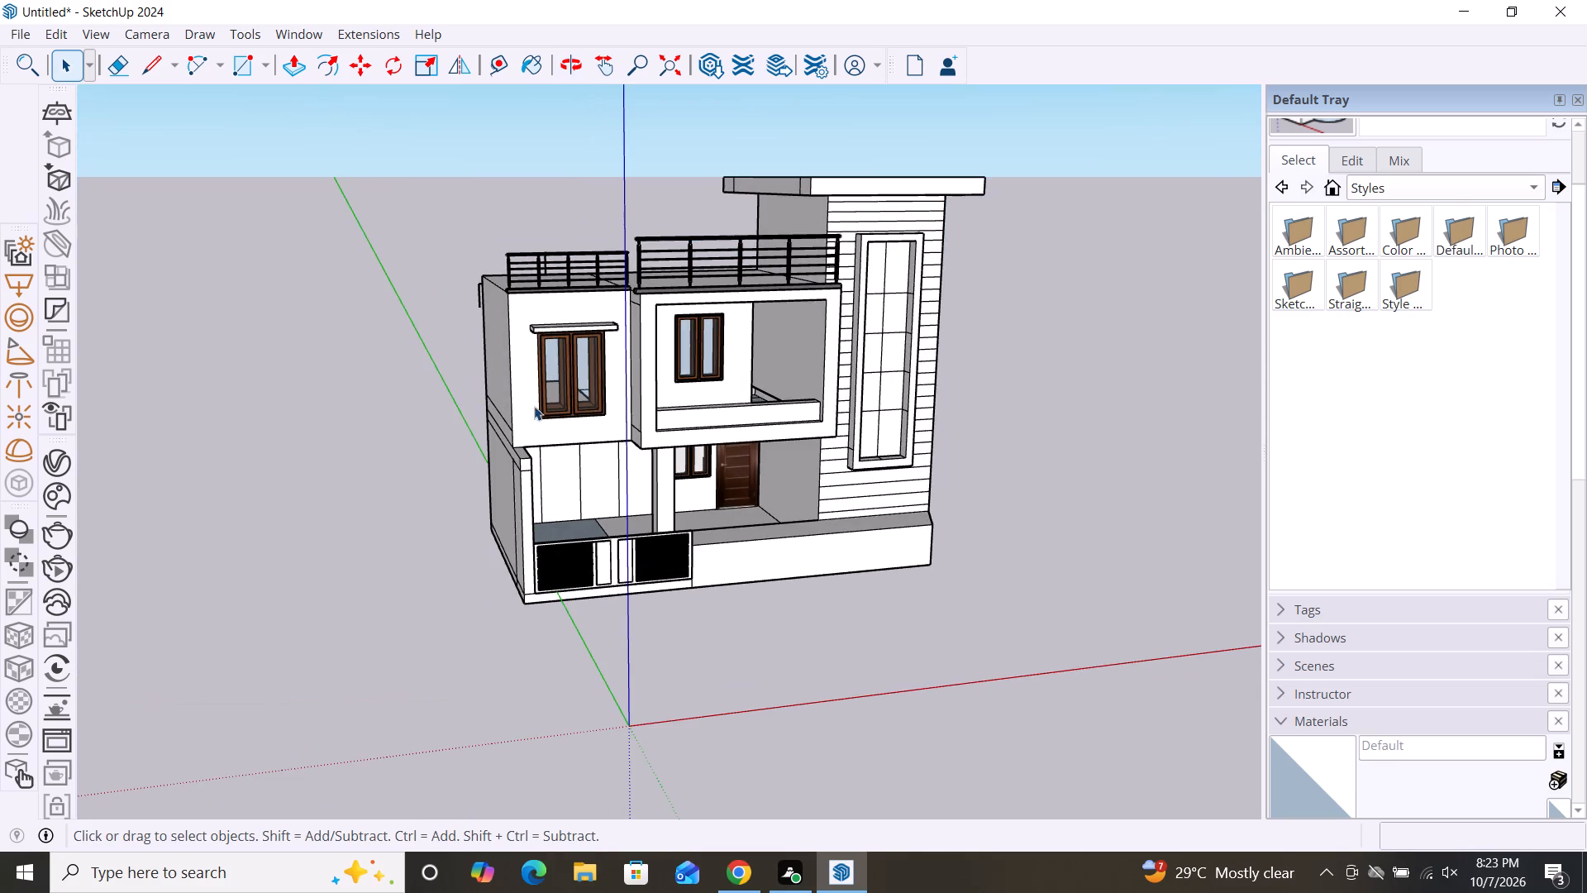
pyautogui.scroll(13, 508, 436)
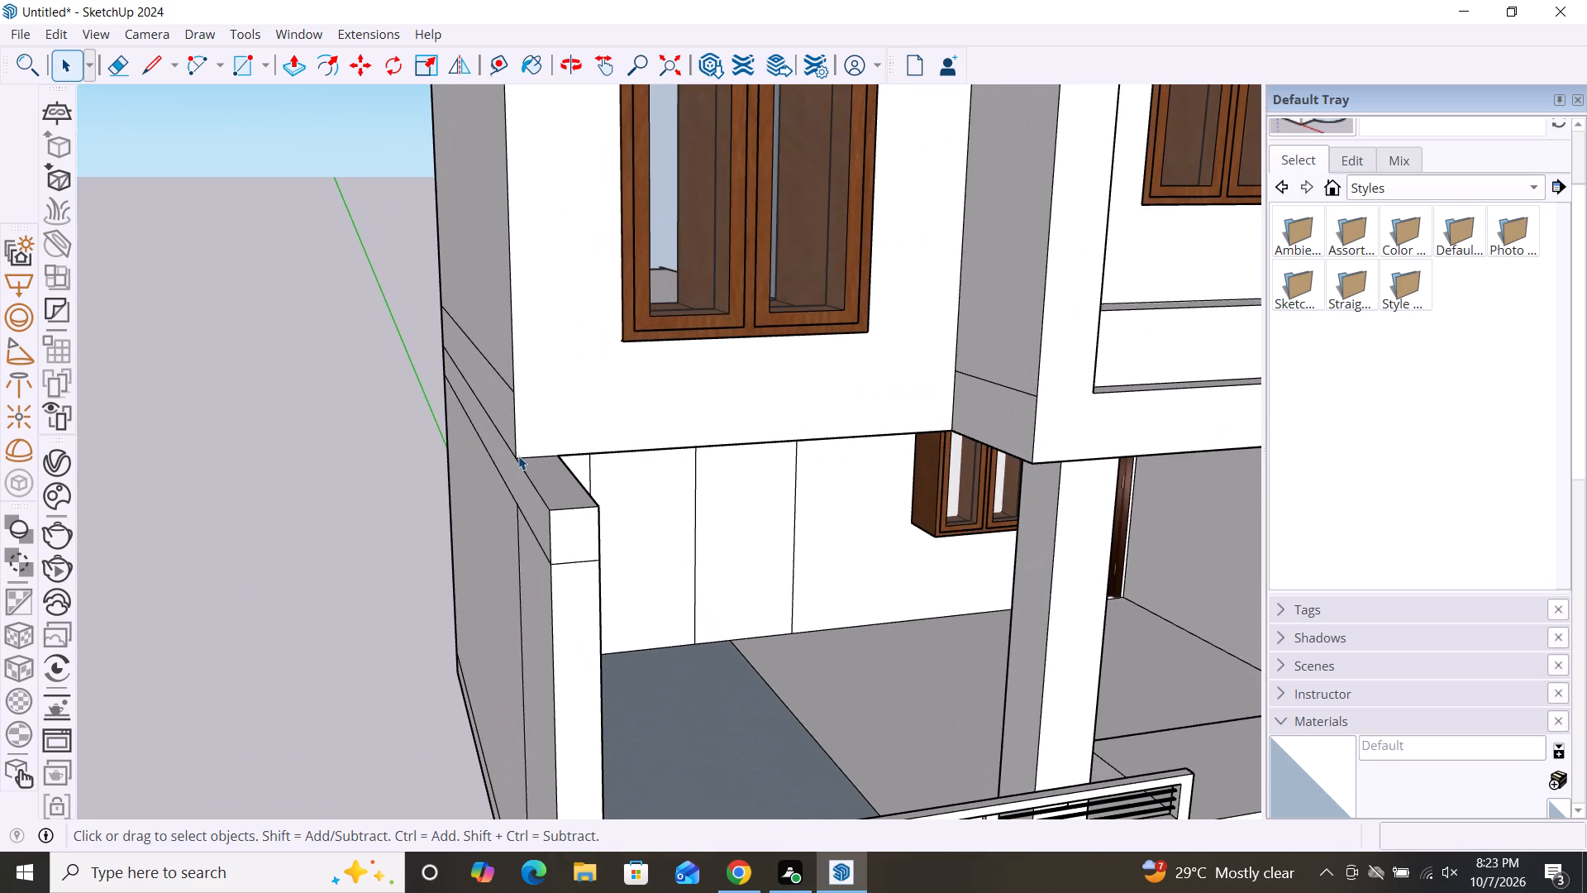
pyautogui.scroll(-6, 535, 483)
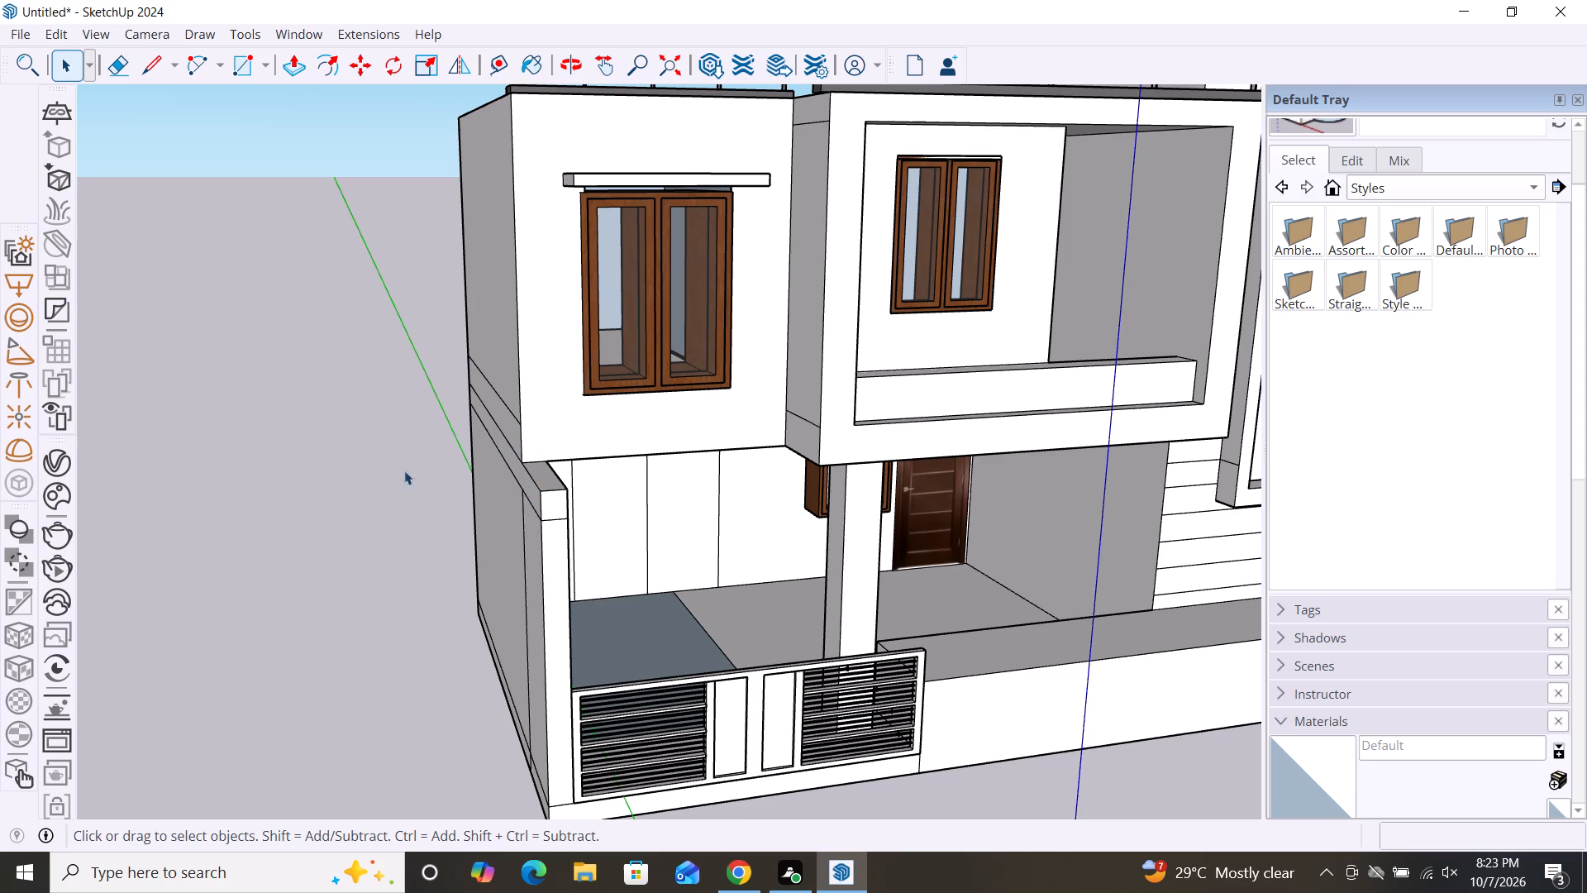
pyautogui.scroll(-6, 404, 485)
pyautogui.moveTo(932, 644); pyautogui.dragTo(809, 646, button='middle')
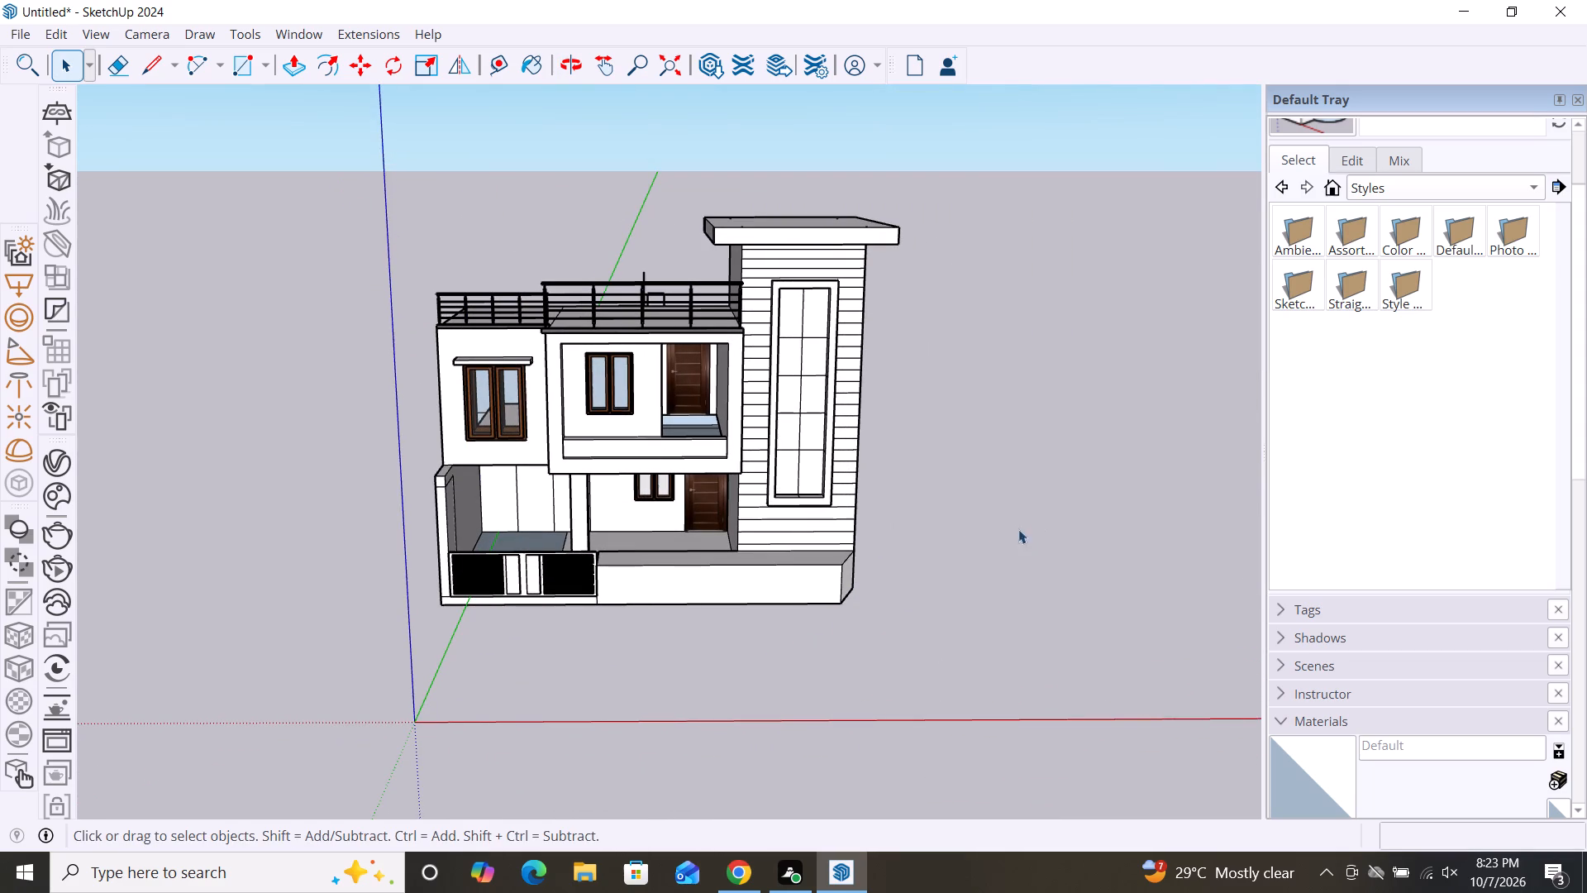
pyautogui.moveTo(898, 539); pyautogui.dragTo(937, 433, button='middle')
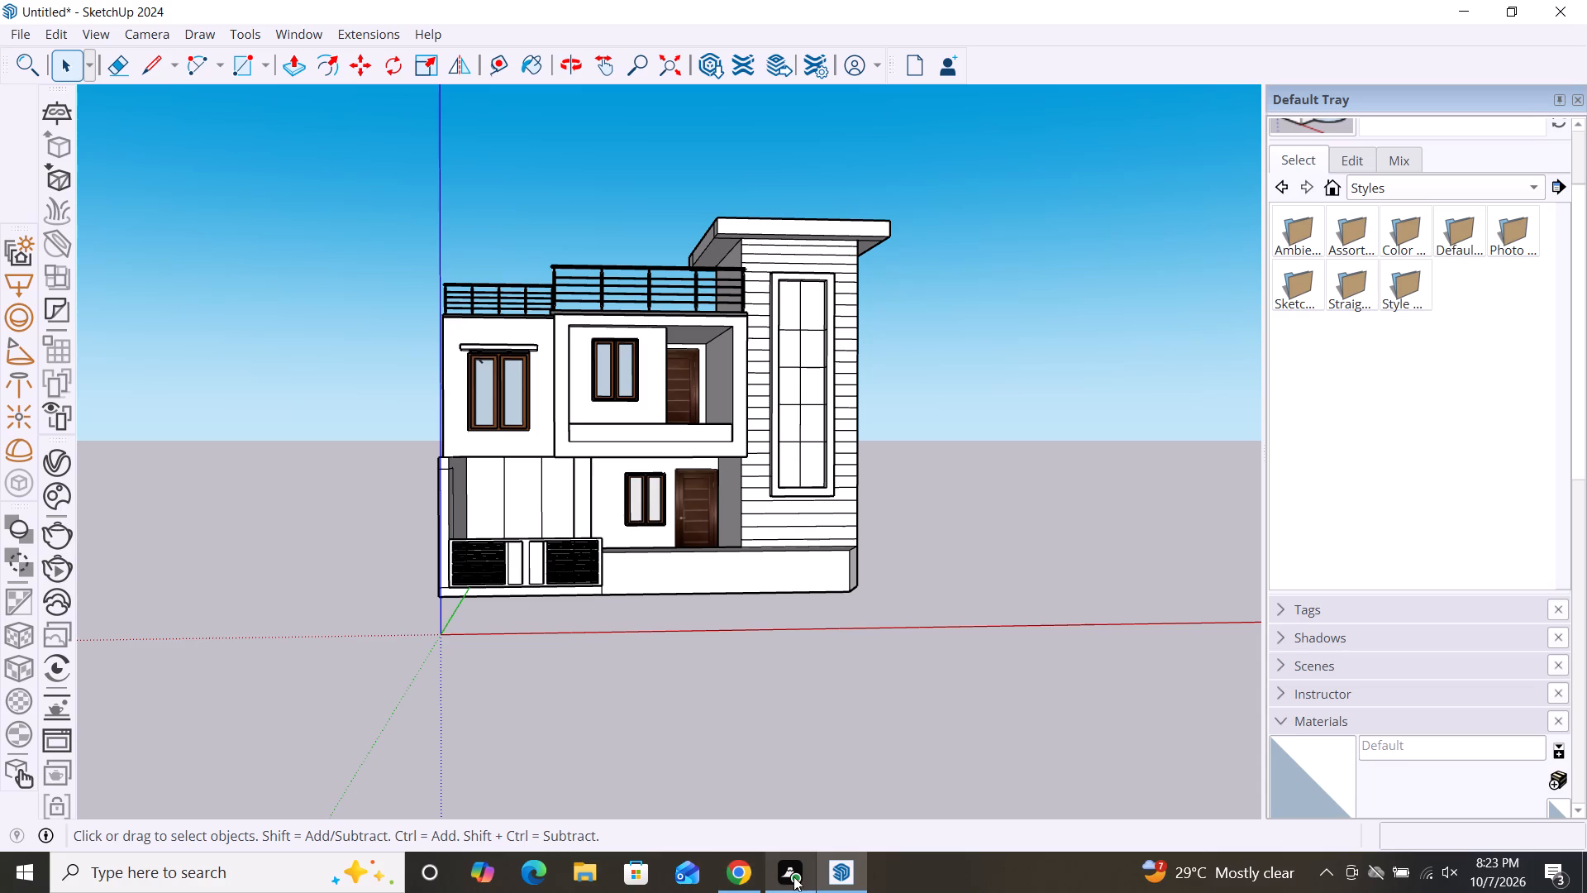
pyautogui.scroll(-2, 868, 673)
pyautogui.scroll(-3, 904, 495)
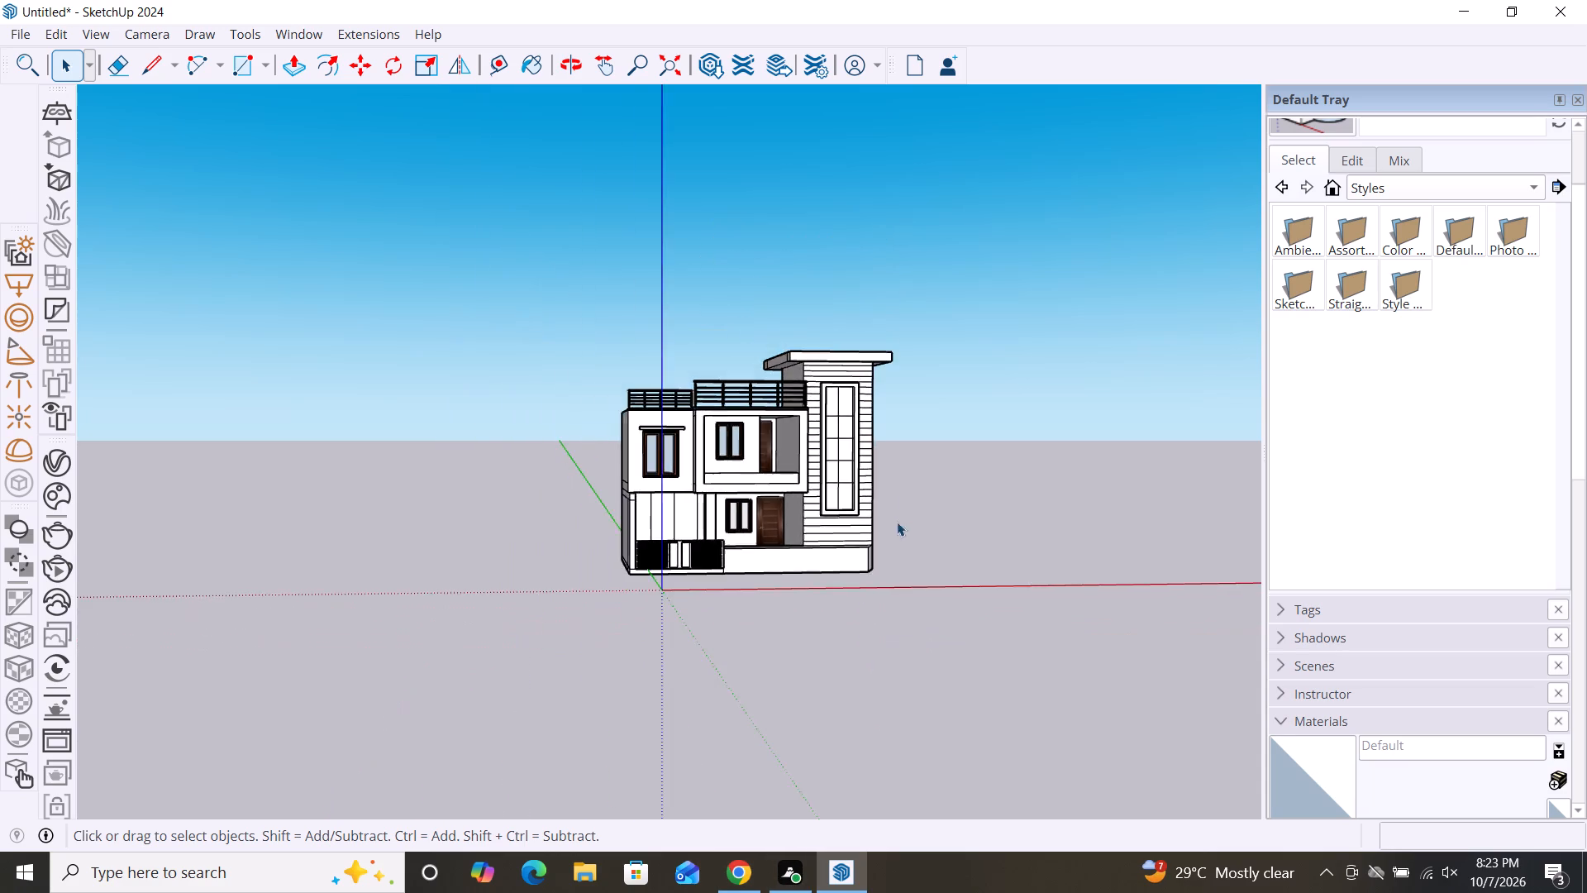
pyautogui.scroll(4, 889, 540)
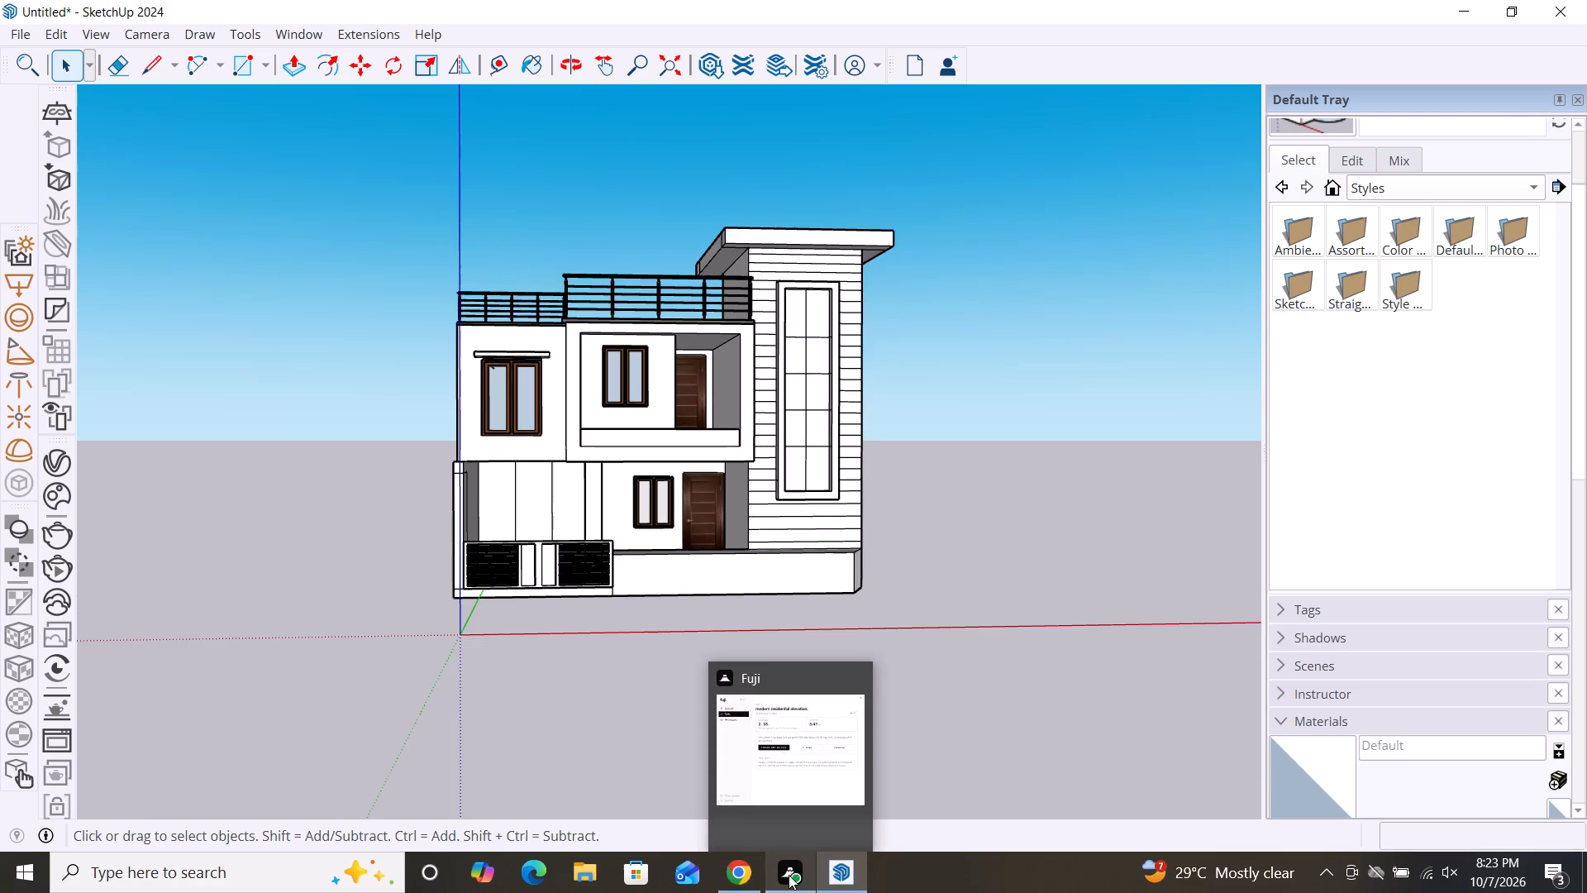
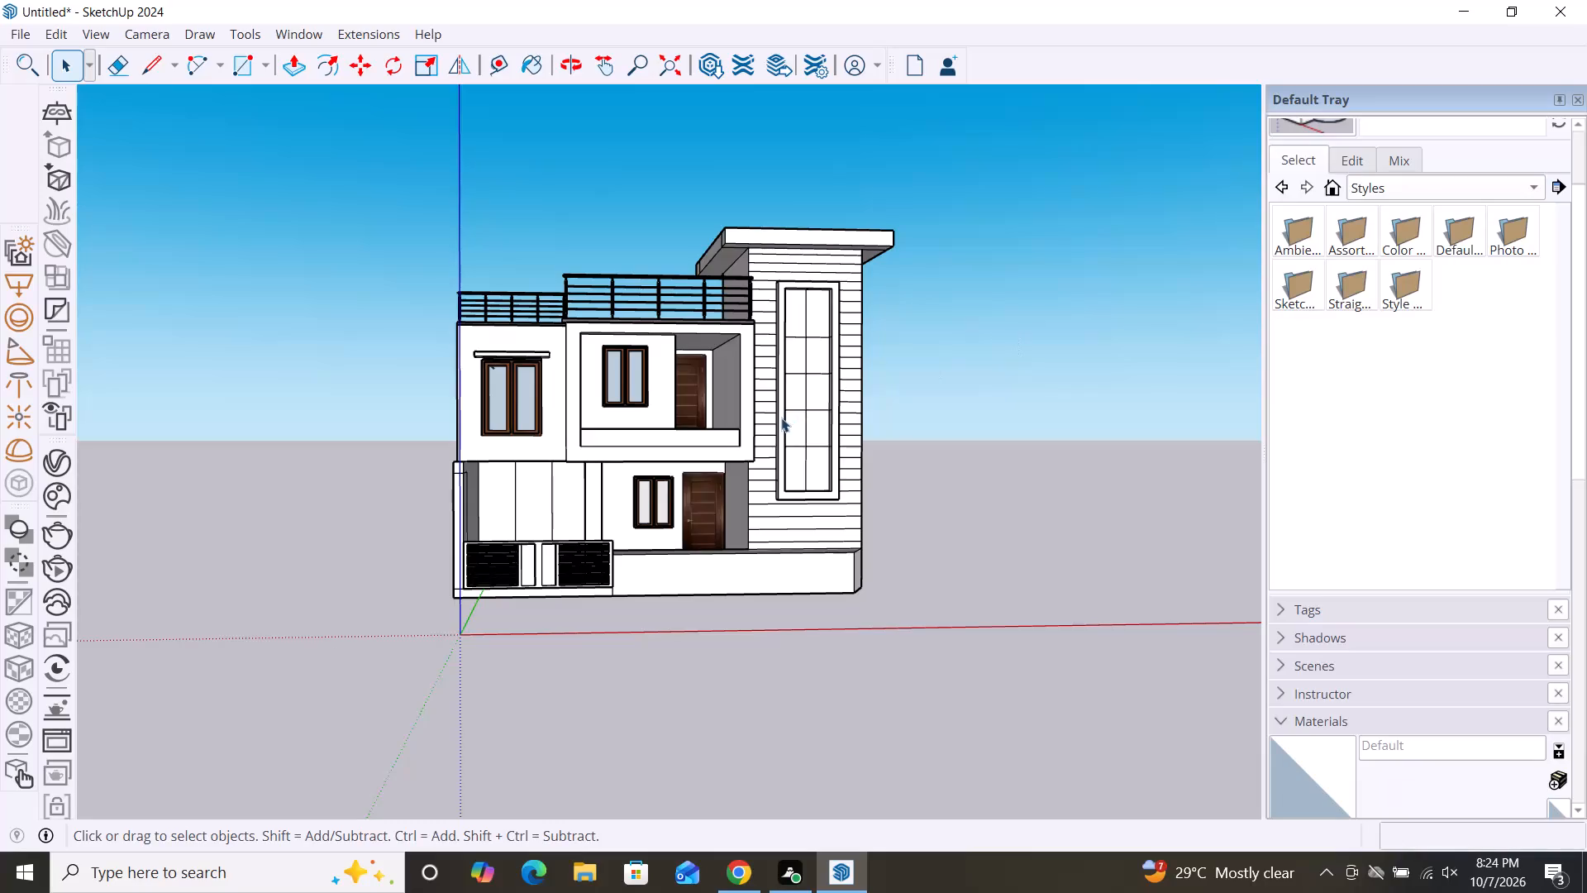
# Examine the whole front facade, including the gate, low front wall, balcony and stair tower, from several angles and distances.
pyautogui.scroll(-3, 771, 424)
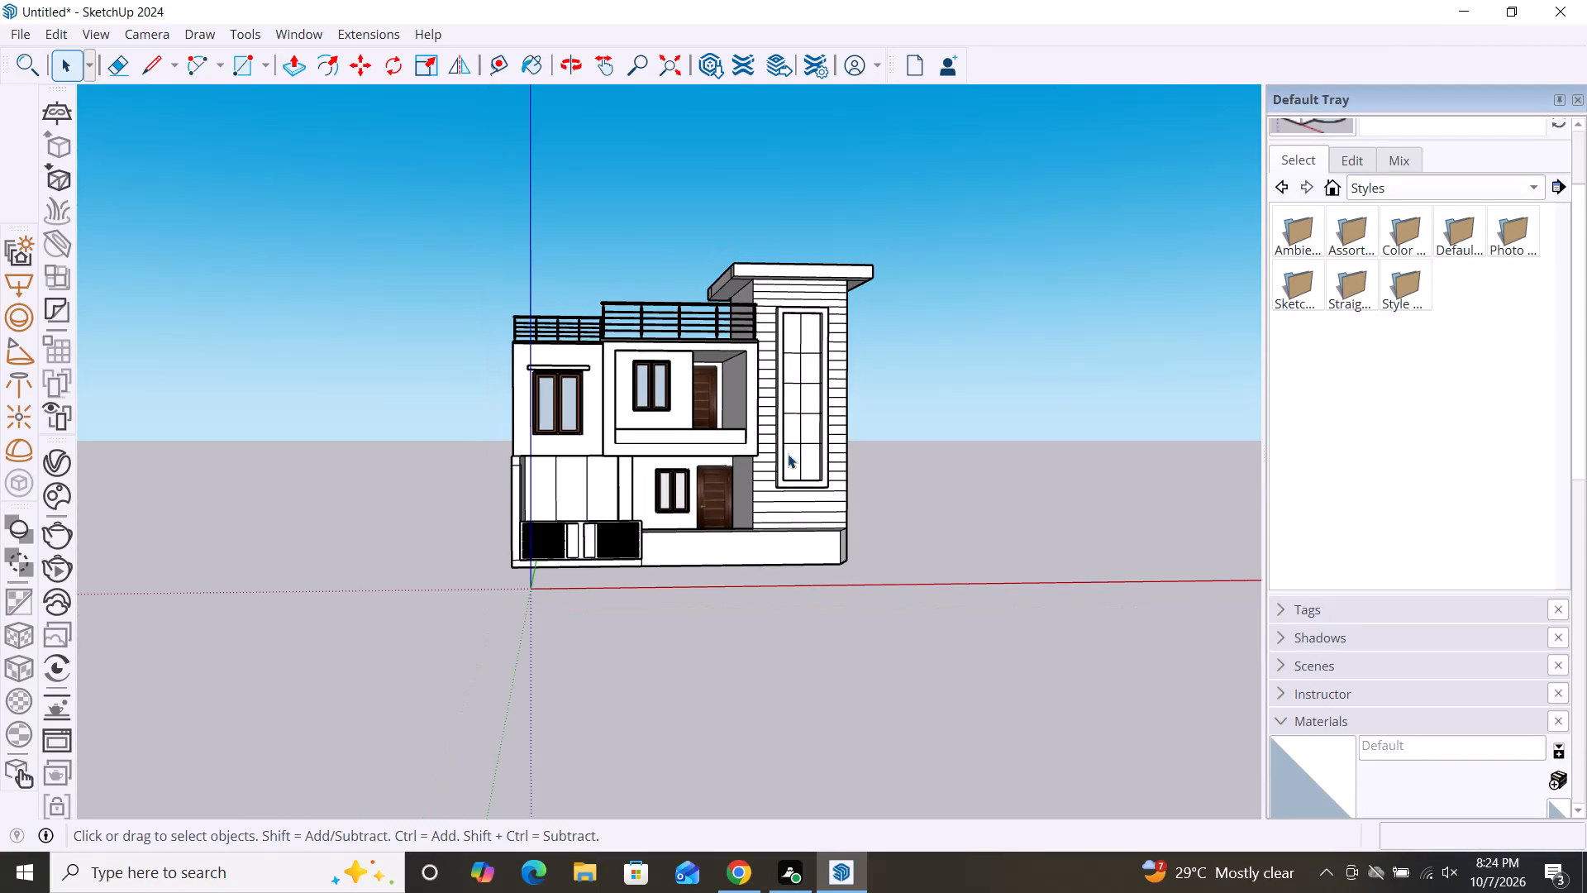
pyautogui.scroll(3, 788, 454)
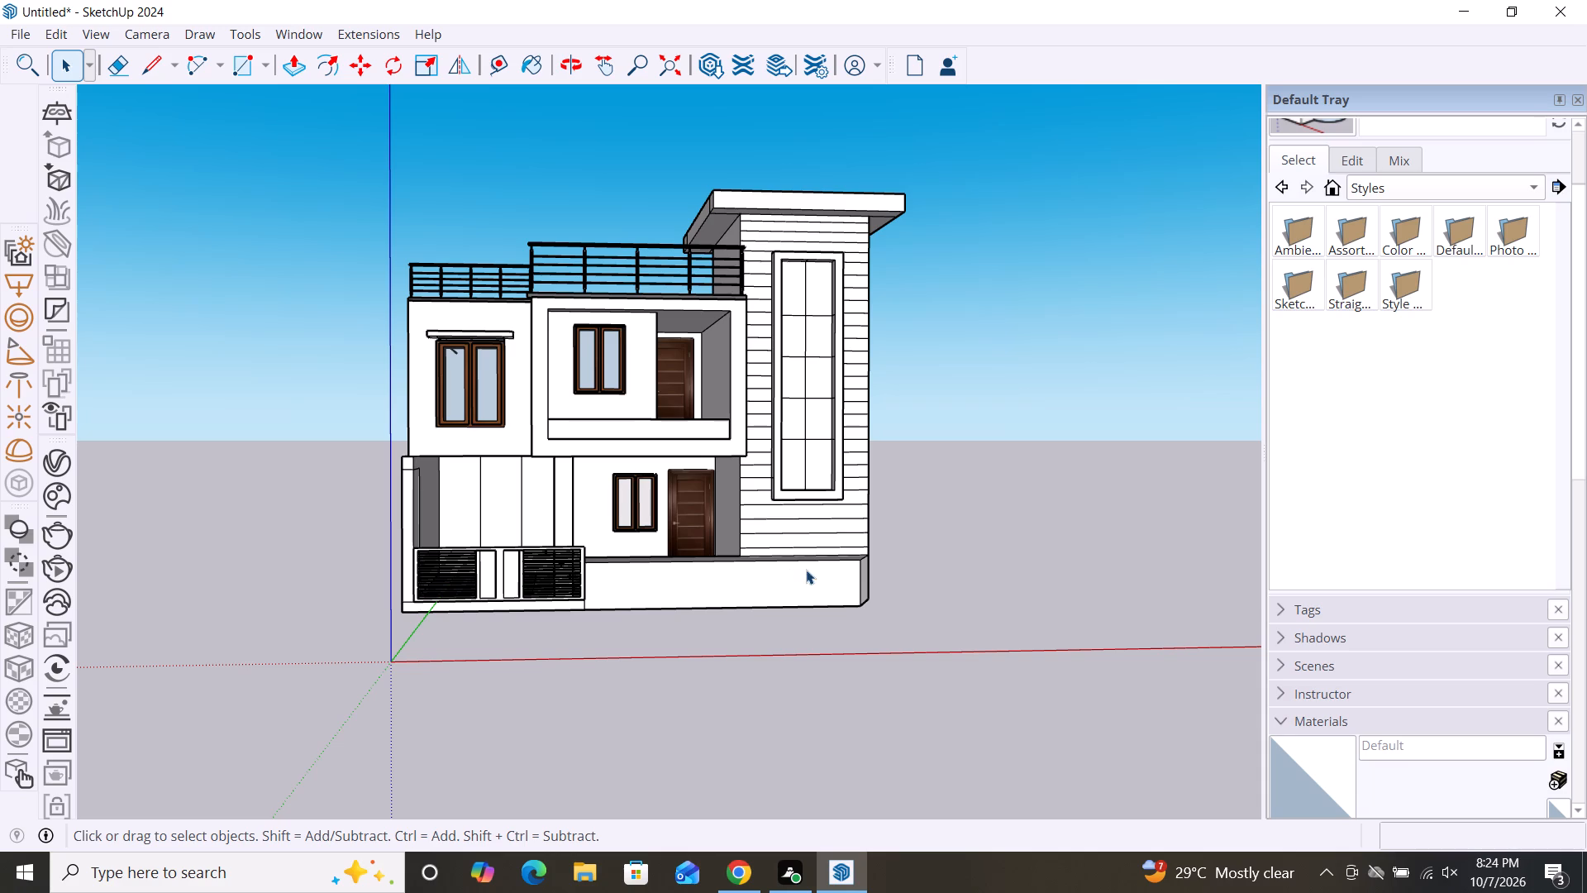
pyautogui.scroll(-2, 816, 566)
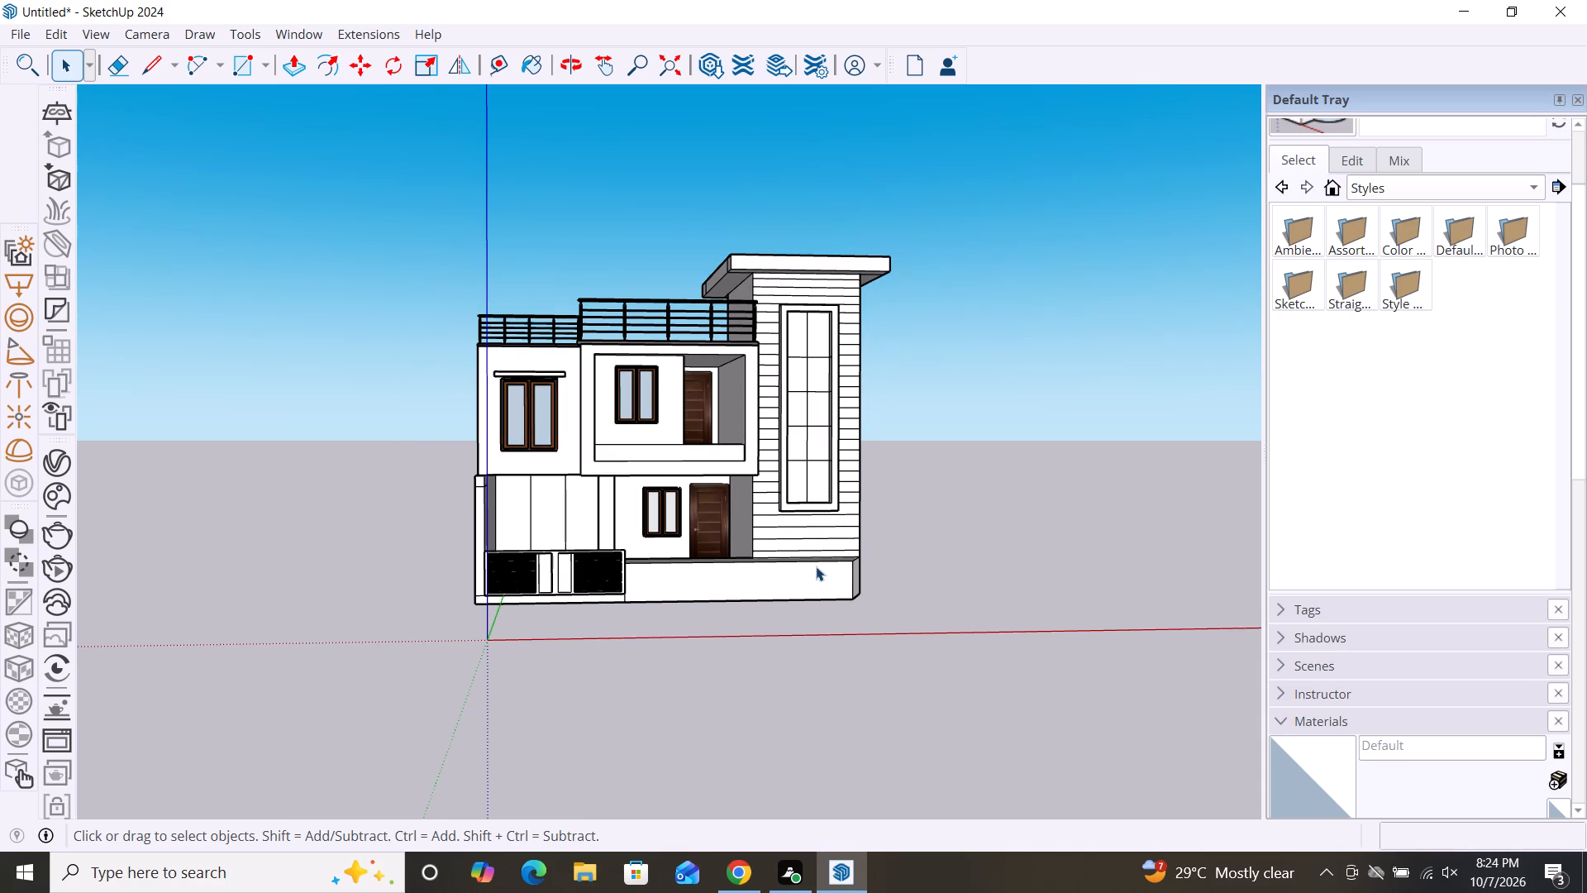
pyautogui.scroll(-1, 878, 575)
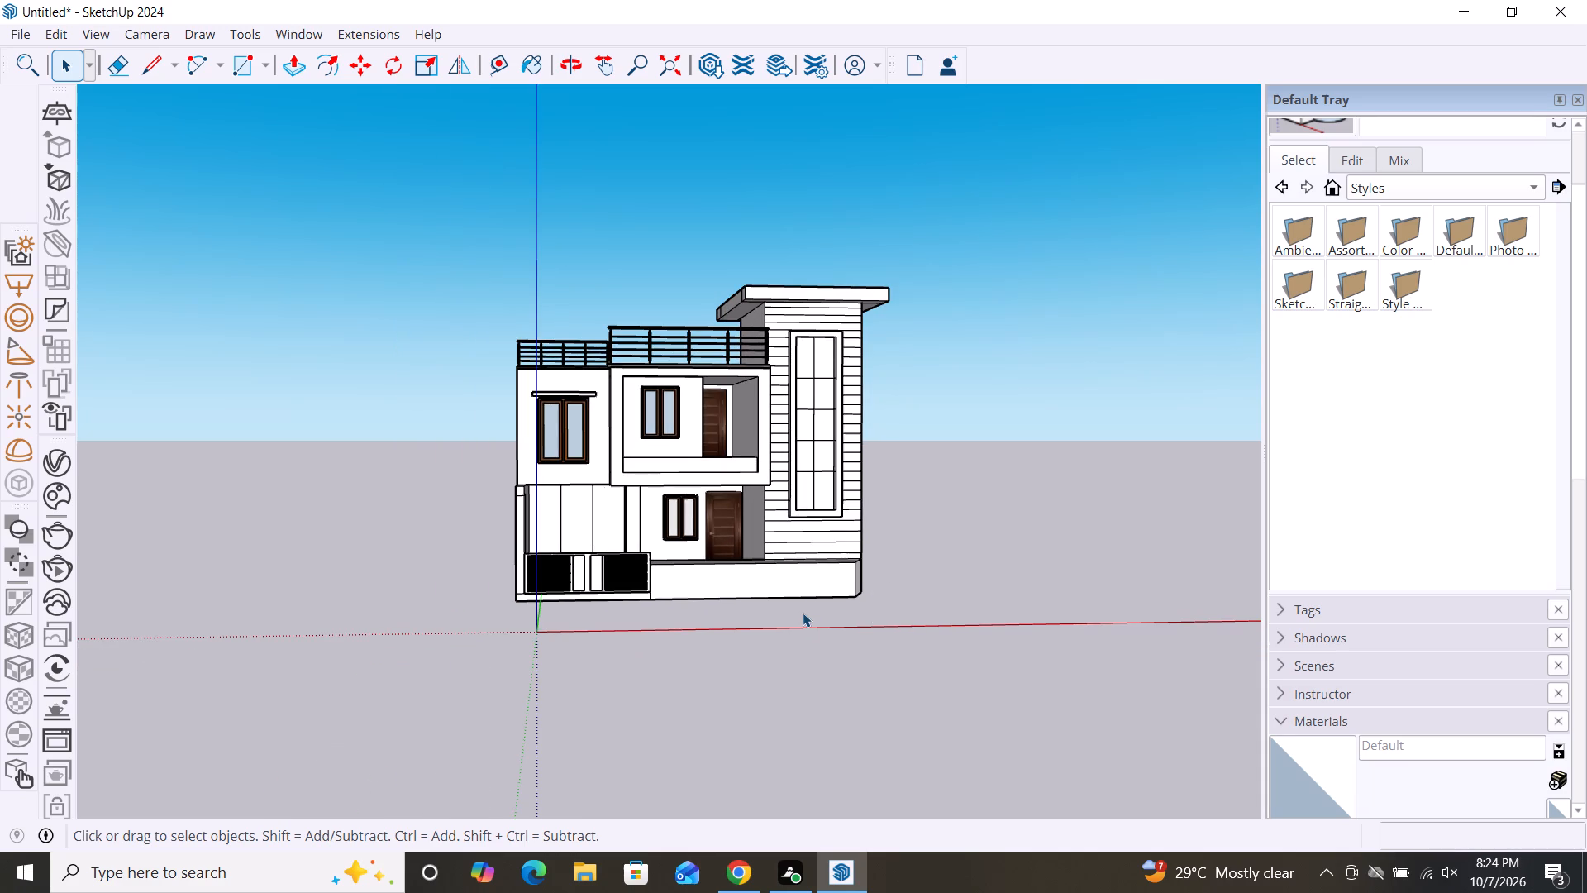
pyautogui.moveTo(803, 613); pyautogui.dragTo(733, 629, button='middle')
pyautogui.moveTo(923, 604); pyautogui.dragTo(1048, 599, button='middle')
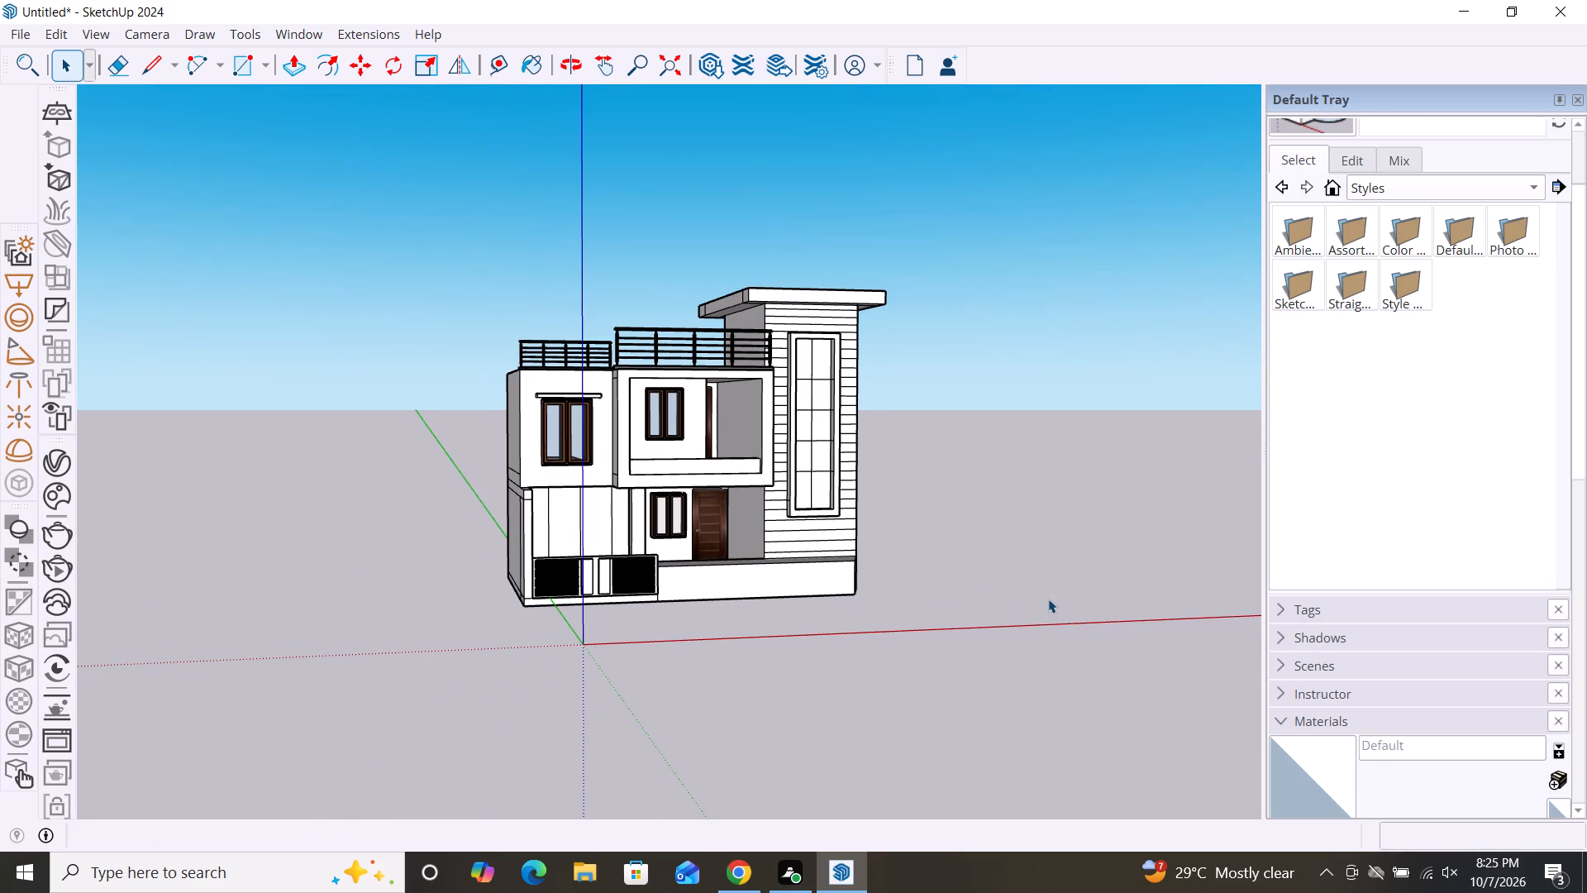
pyautogui.scroll(1, 677, 571)
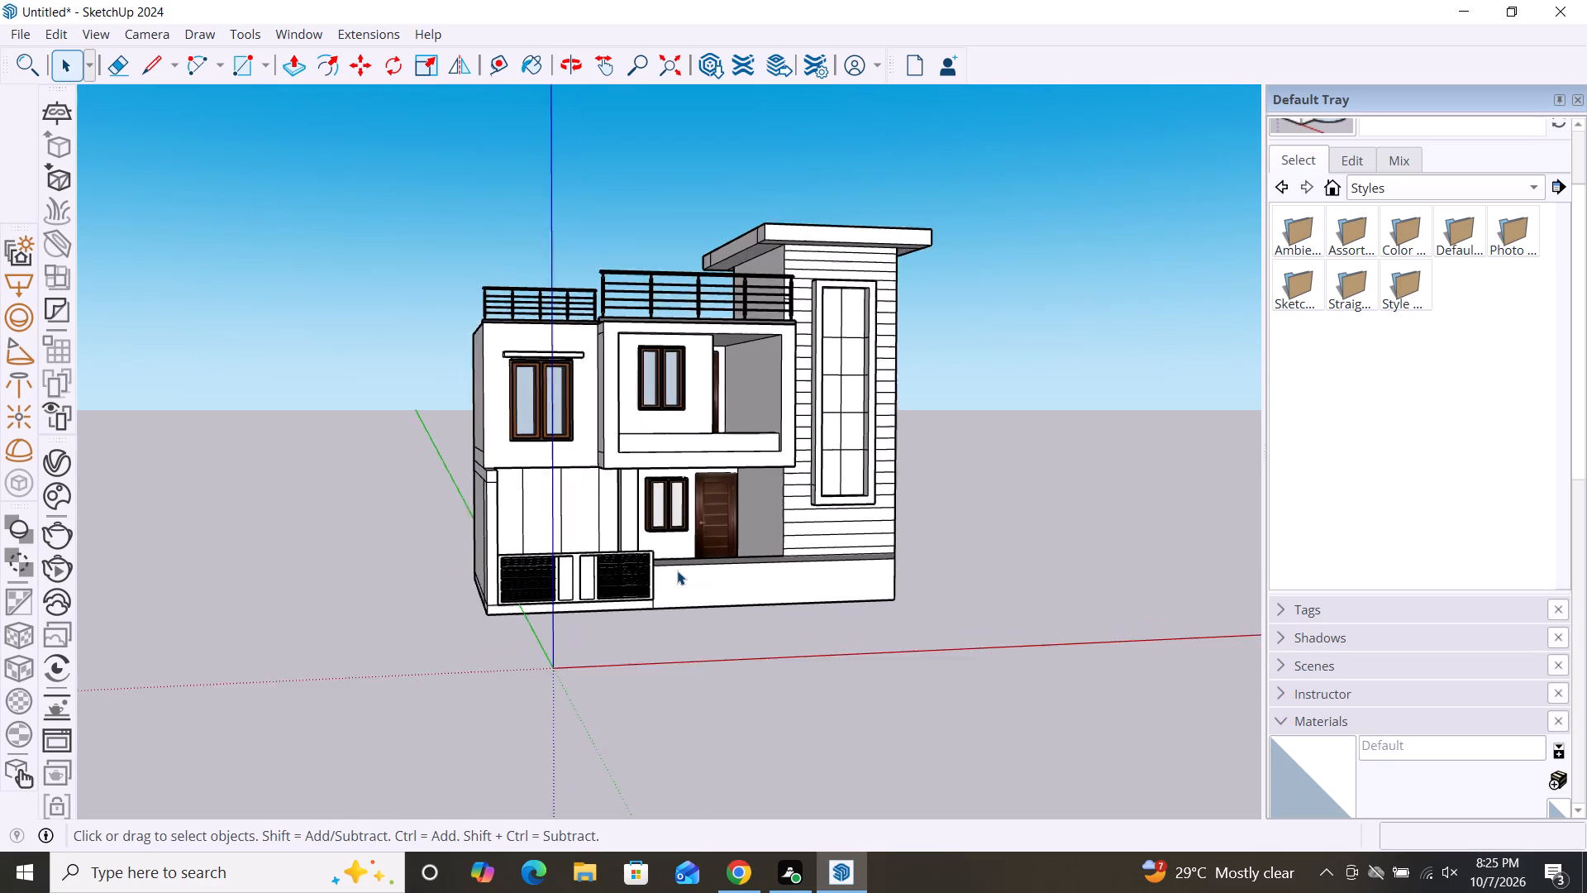
pyautogui.scroll(5, 677, 571)
pyautogui.scroll(-2, 677, 571)
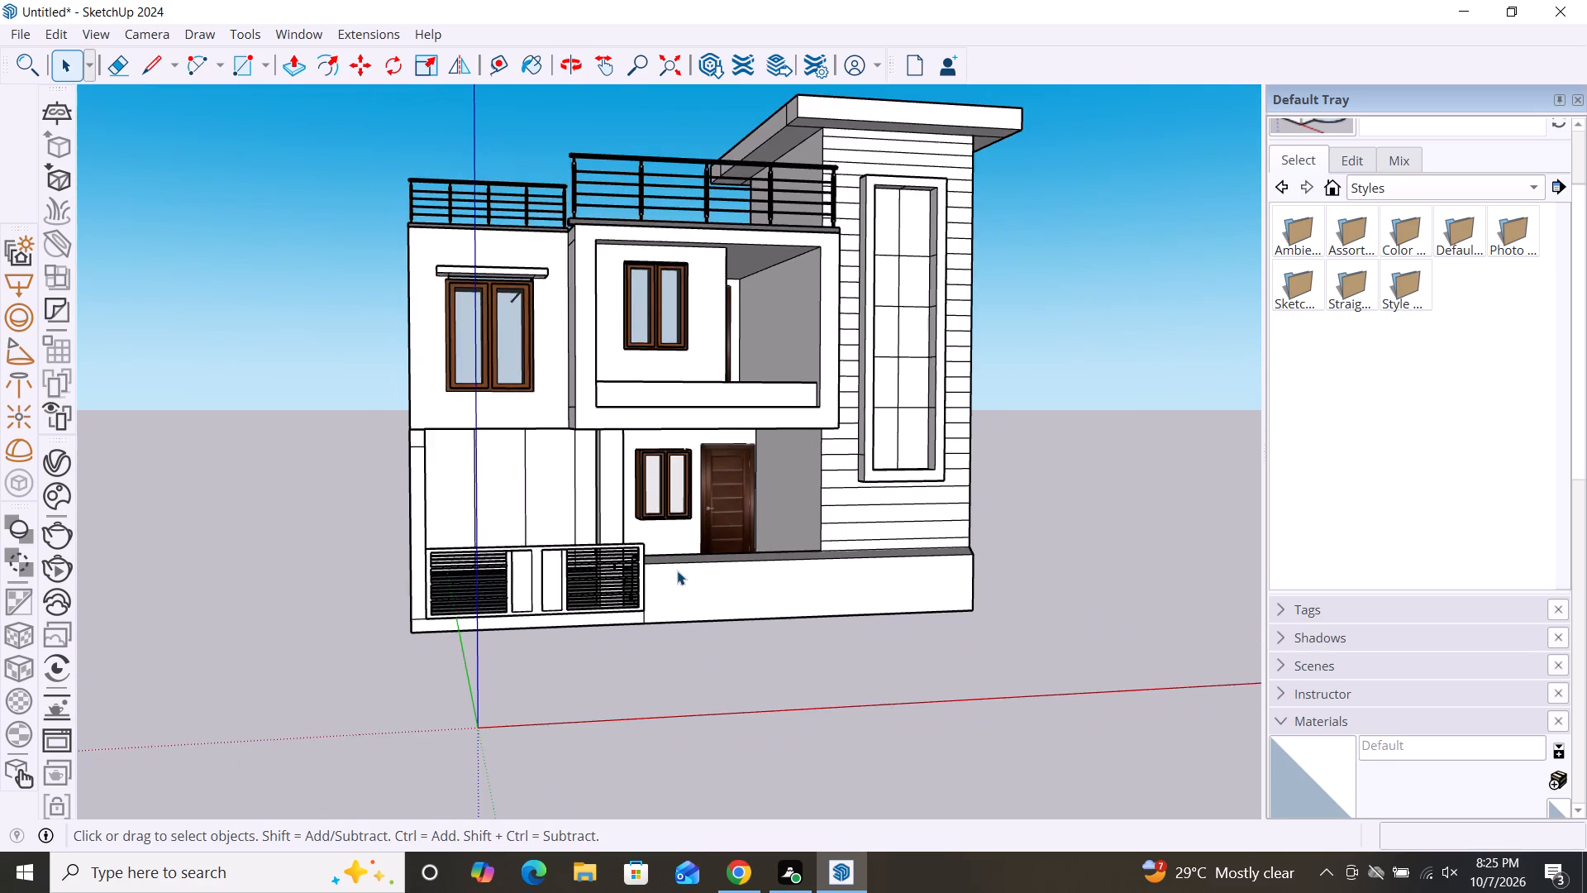
pyautogui.scroll(-1, 677, 571)
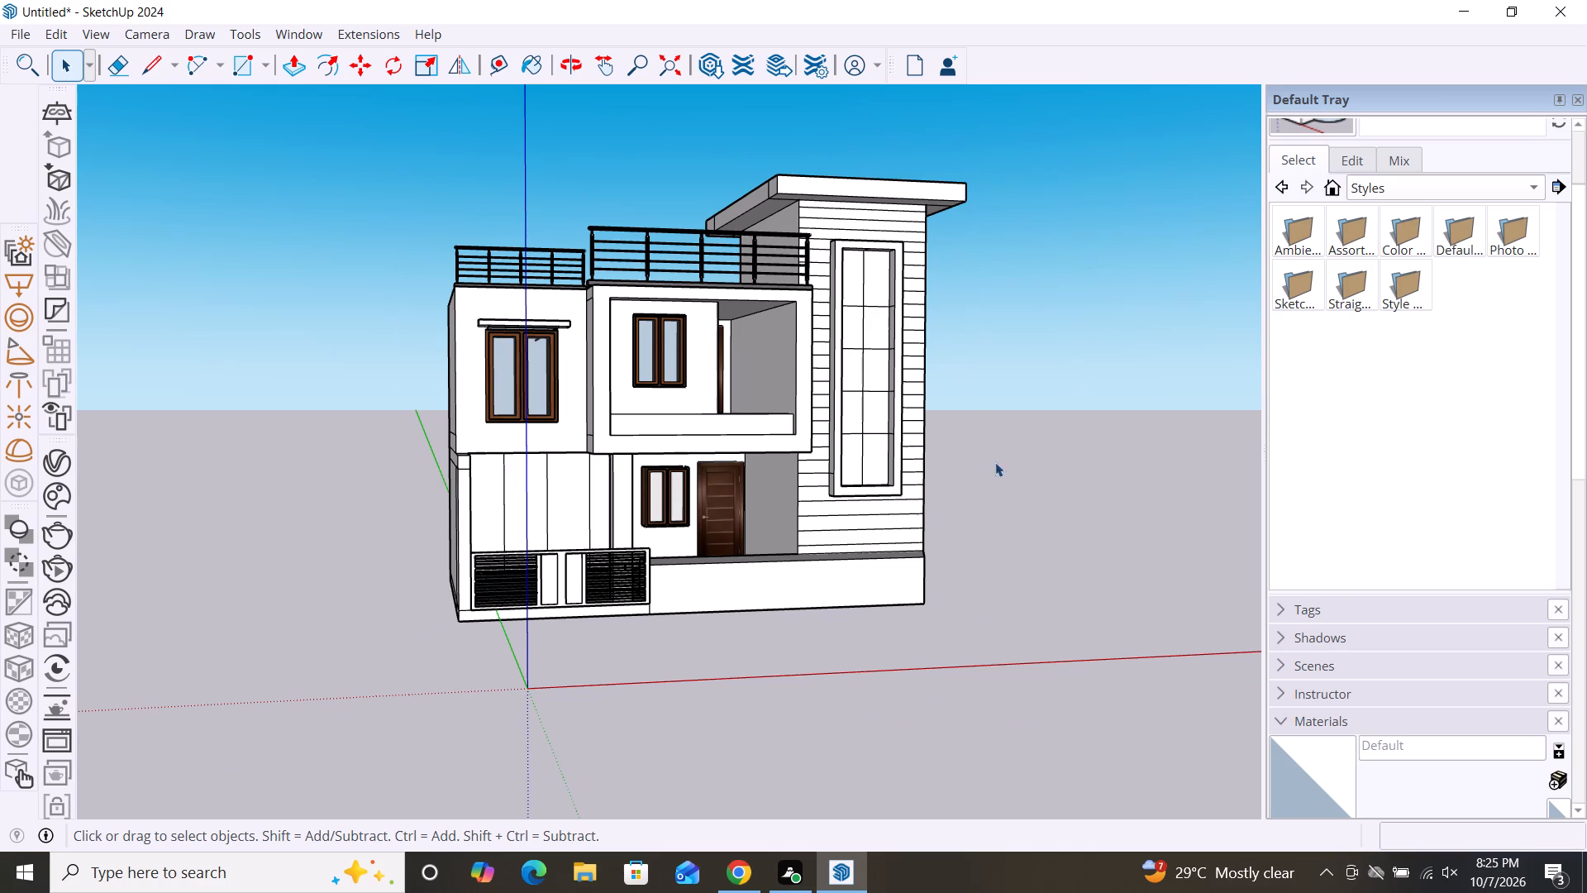
pyautogui.scroll(-3, 917, 515)
pyautogui.moveTo(892, 564); pyautogui.dragTo(721, 566, button='middle')
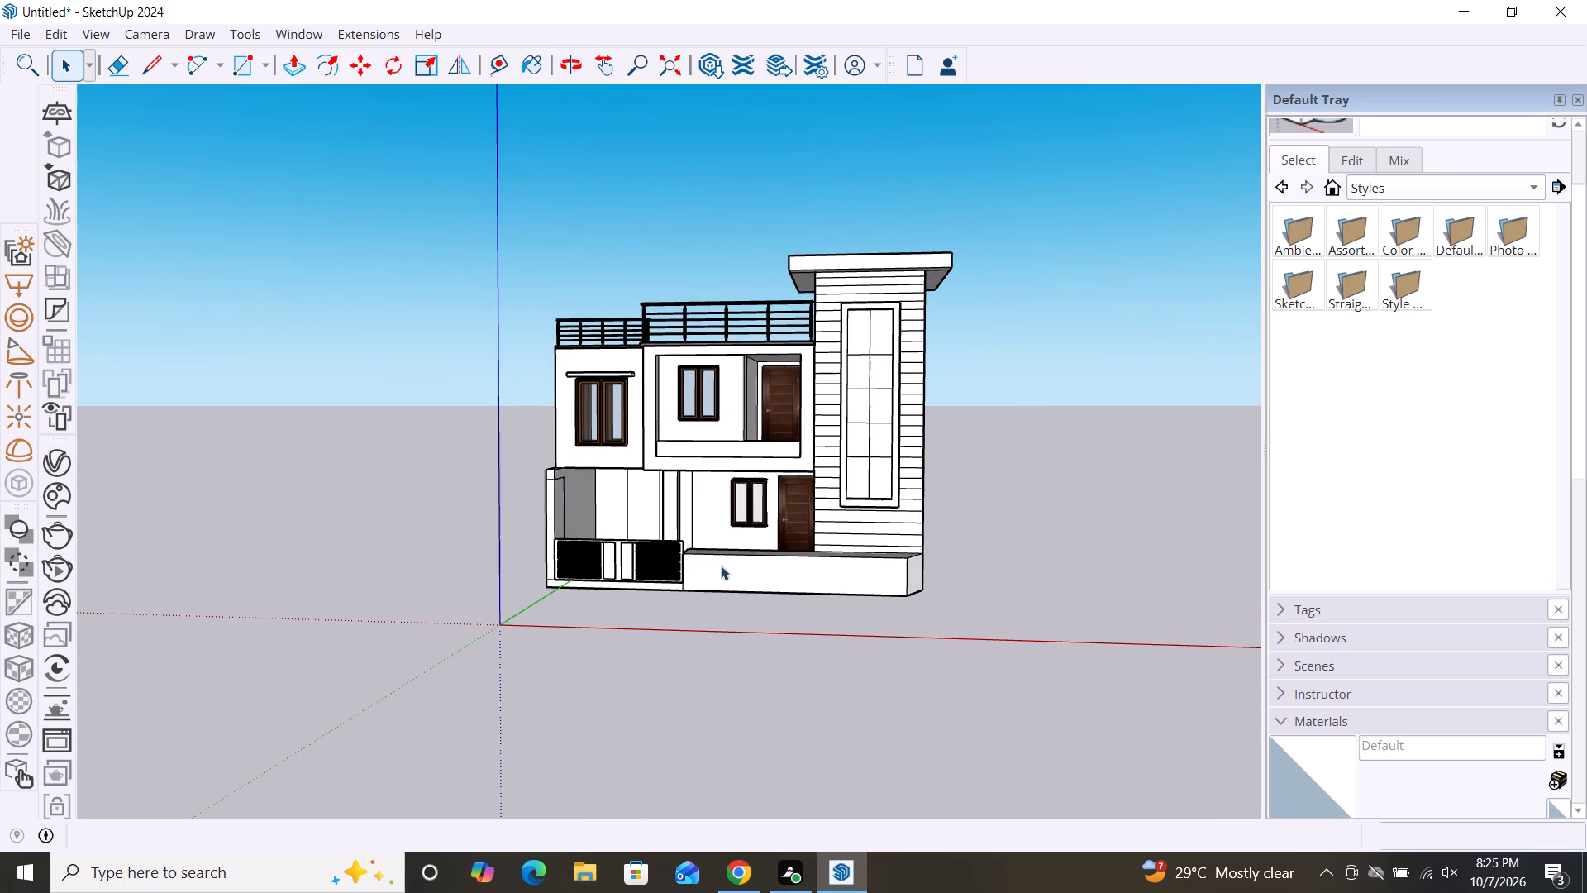
pyautogui.scroll(-2, 709, 523)
pyautogui.moveTo(757, 590); pyautogui.dragTo(865, 595, button='middle')
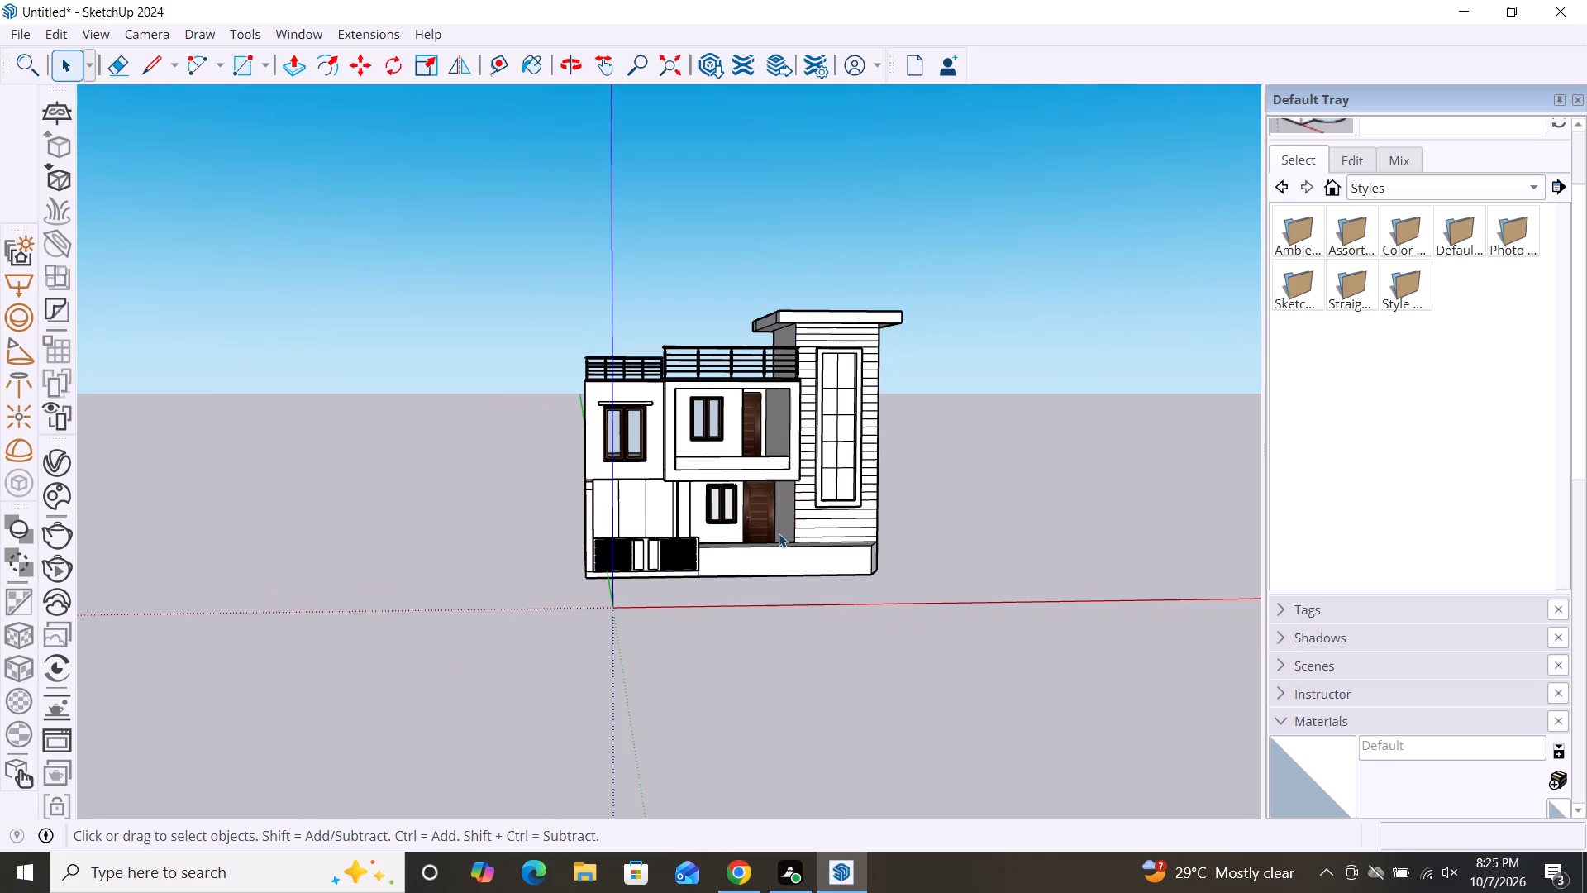
pyautogui.scroll(6, 744, 523)
pyautogui.scroll(-3, 635, 495)
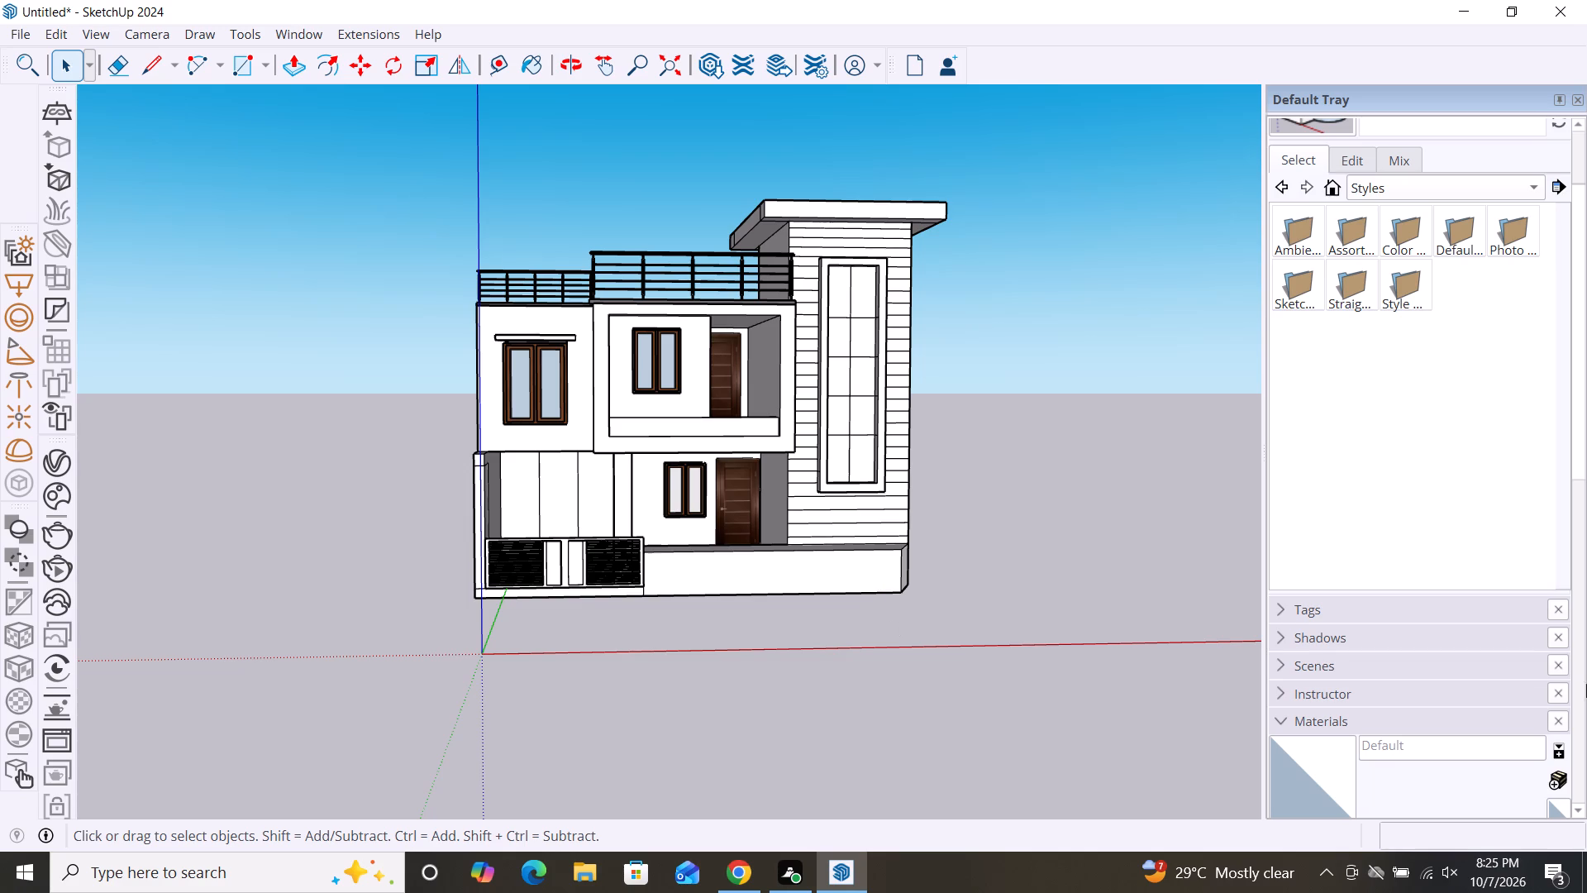
# Browse the material collections, including Metal, and open the Glass and Mirrors collection.
pyautogui.scroll(-7, 1327, 457)
pyautogui.scroll(-1, 1318, 792)
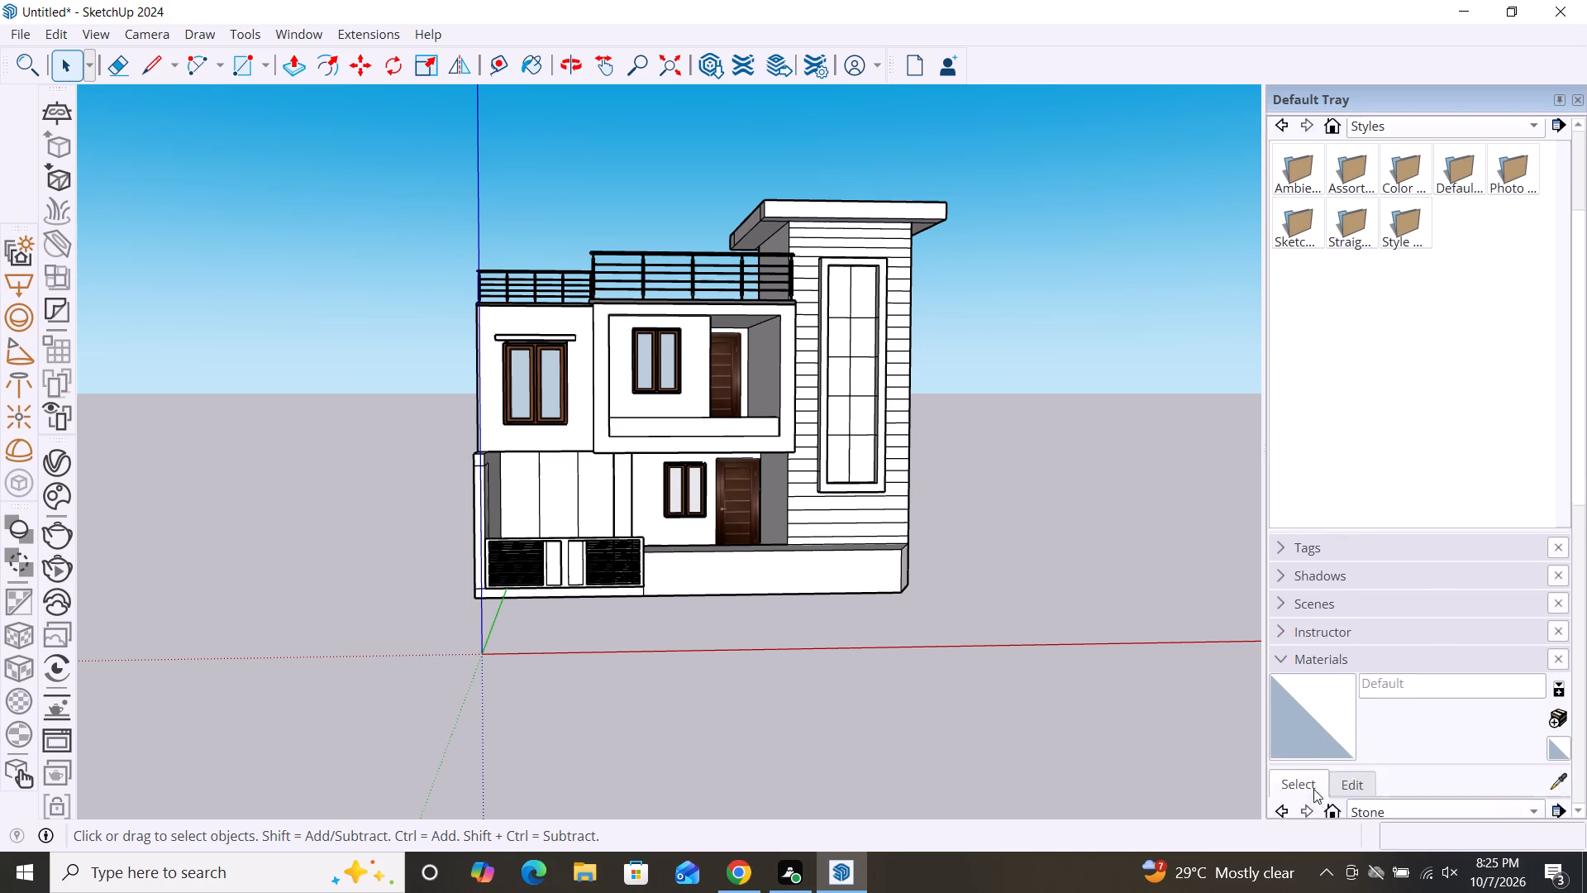
pyautogui.scroll(-1, 1313, 789)
pyautogui.scroll(-3, 1352, 669)
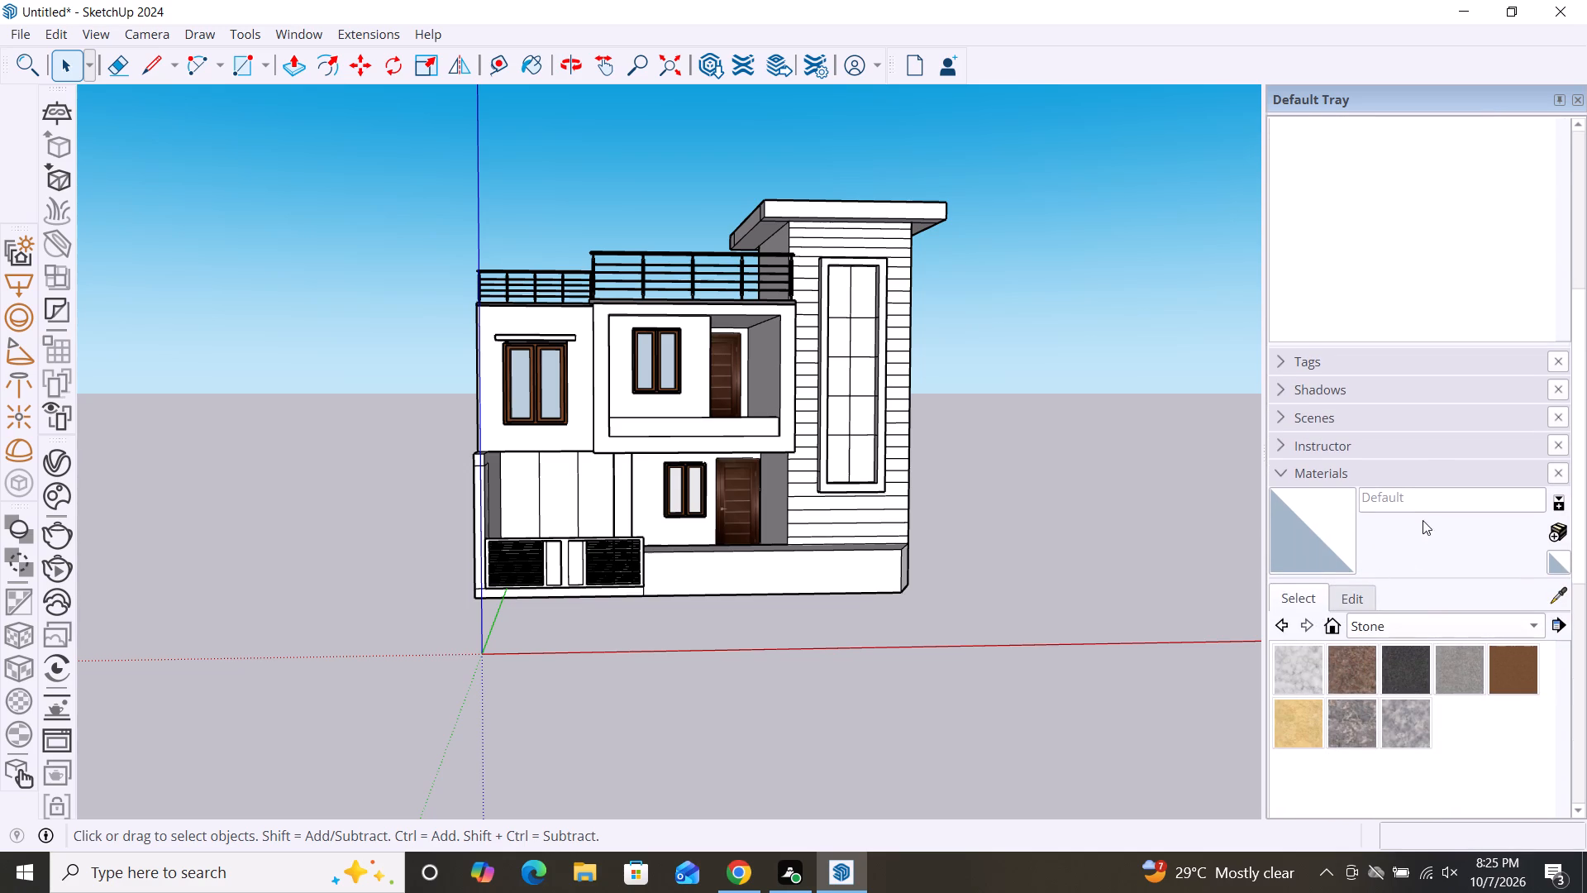
pyautogui.click(1363, 604)
pyautogui.scroll(-3, 1390, 585)
pyautogui.click(1307, 414)
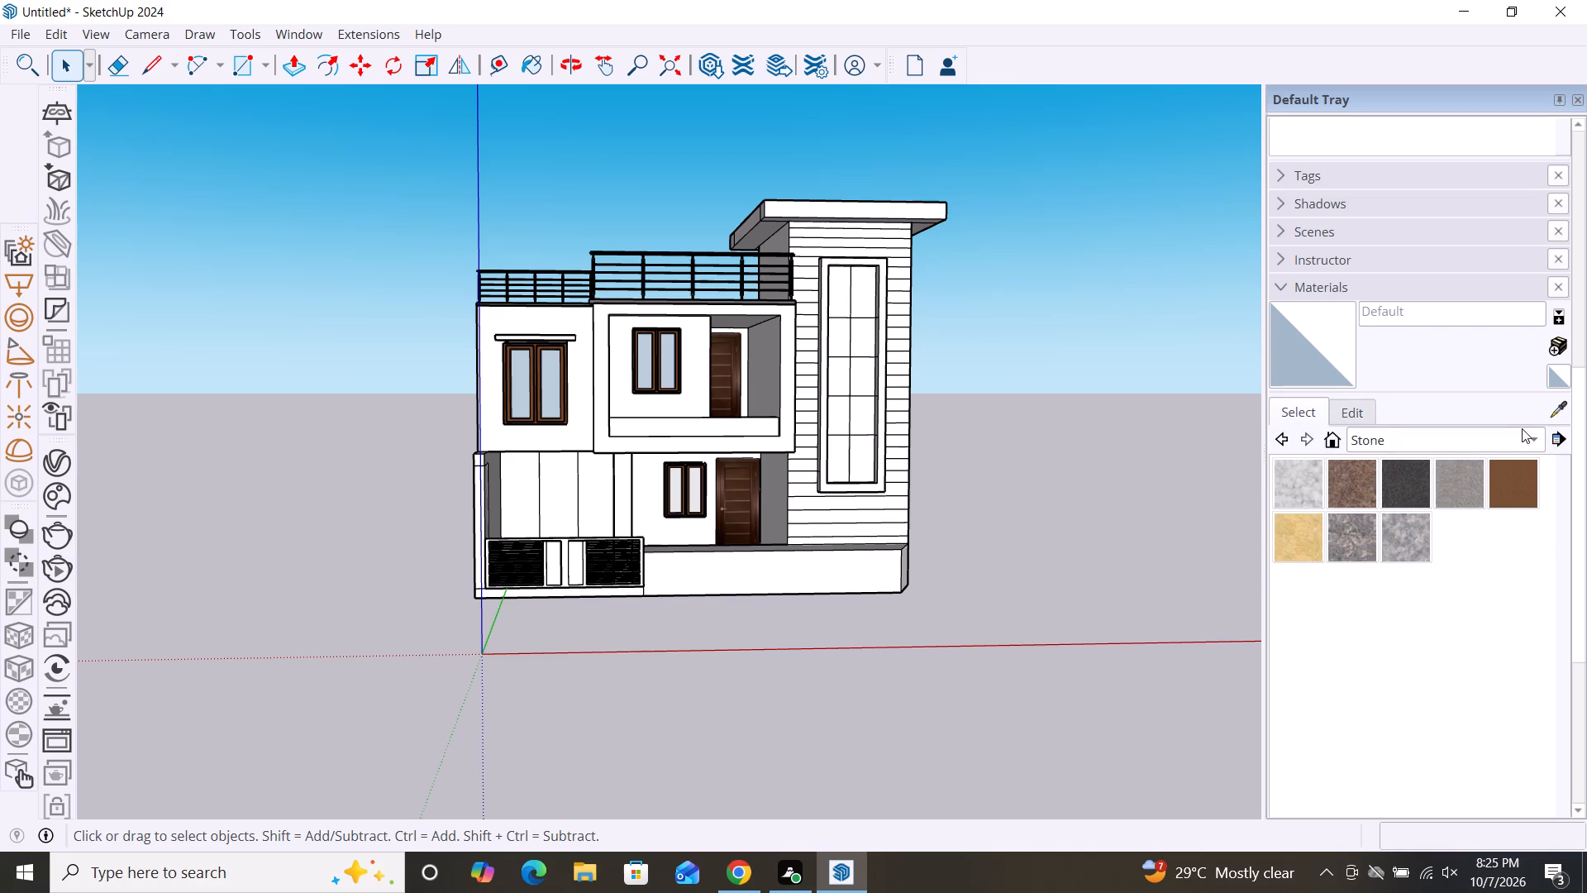
pyautogui.click(1532, 434)
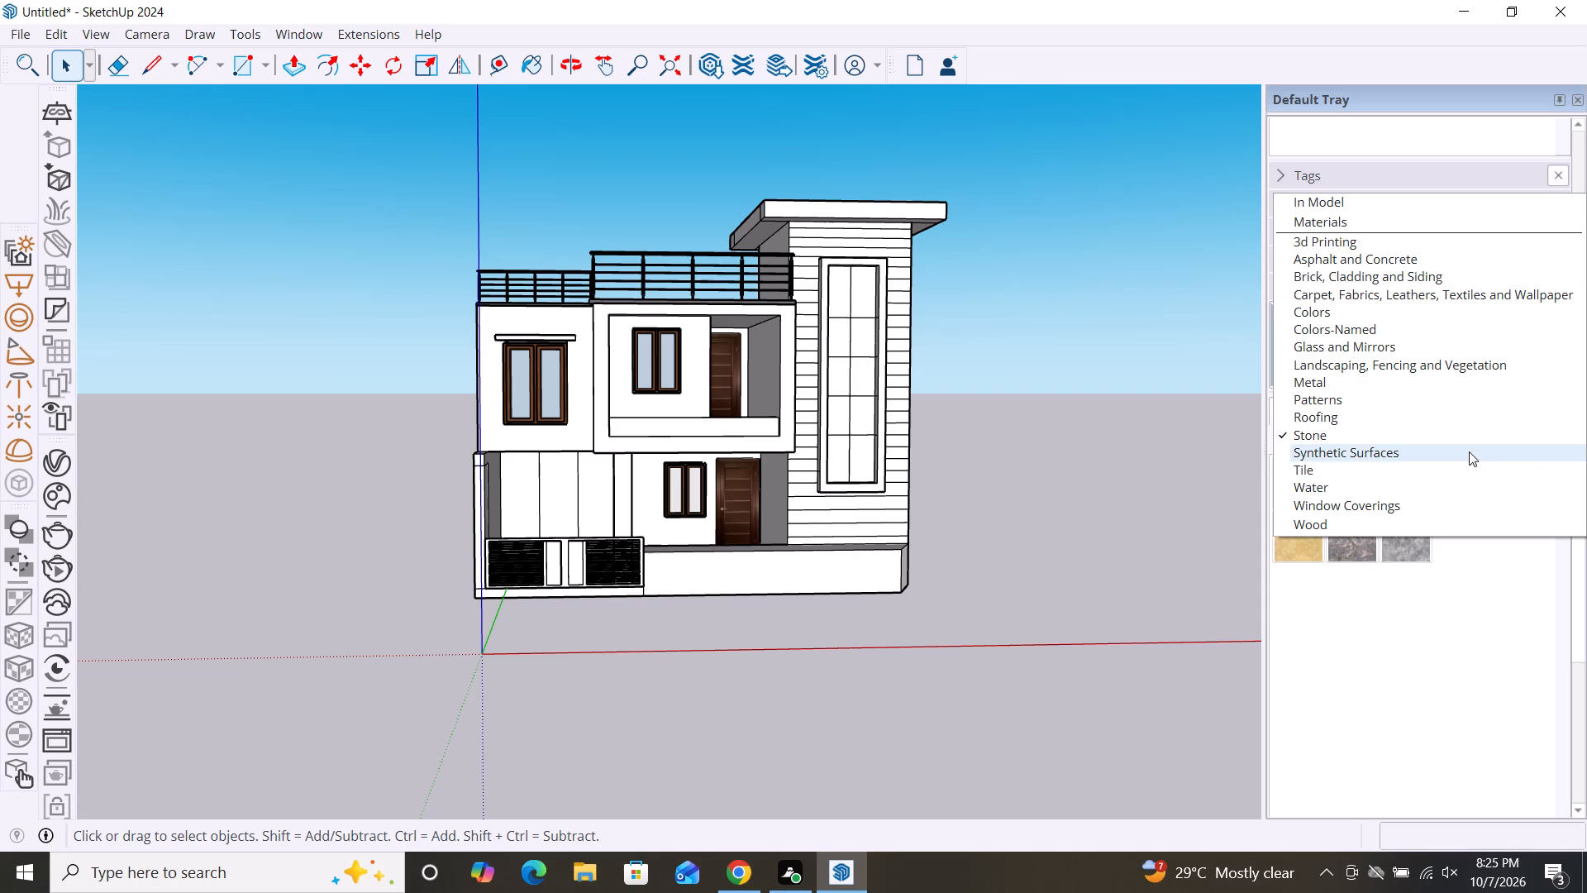
pyautogui.scroll(-1, 1022, 427)
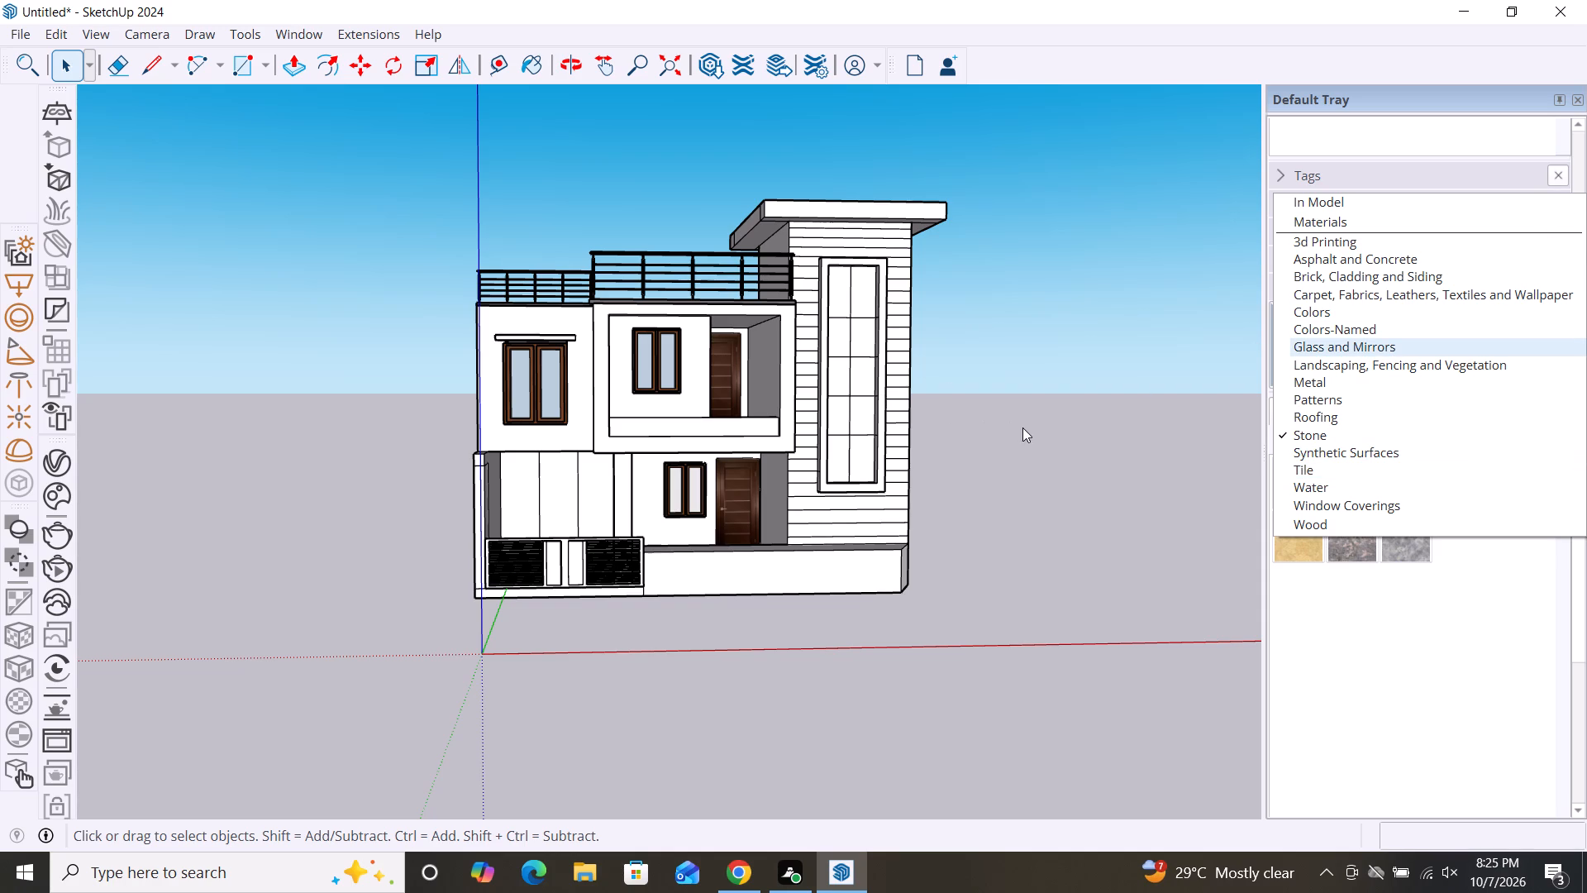
pyautogui.scroll(-1, 1022, 427)
pyautogui.scroll(-3, 971, 475)
pyautogui.scroll(-3, 693, 439)
pyautogui.scroll(-3, 780, 456)
pyautogui.click(1046, 437)
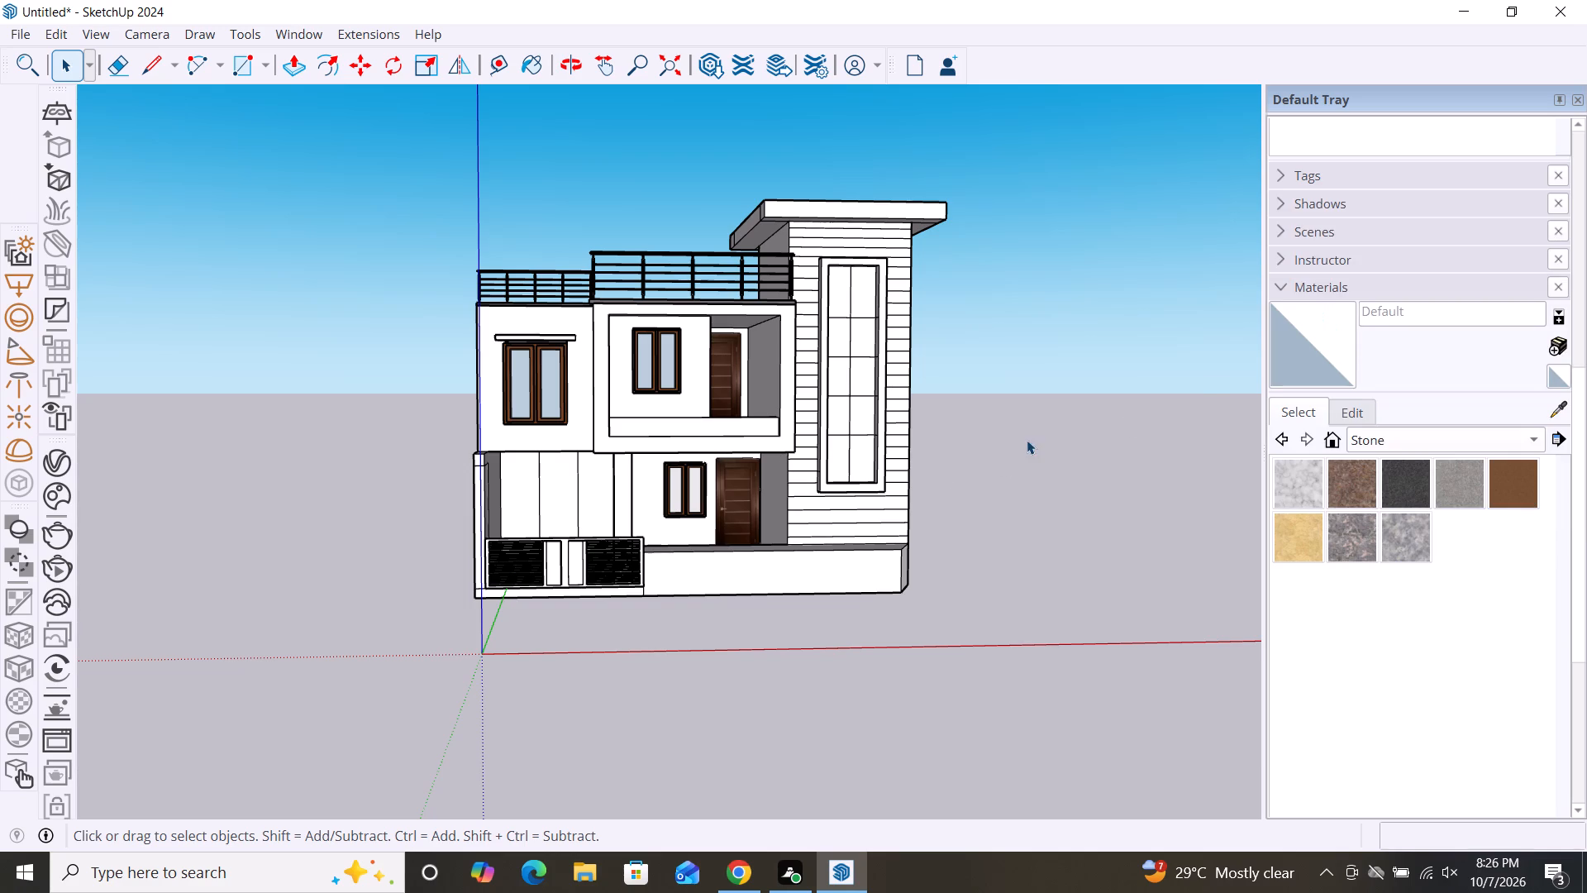
pyautogui.click(1532, 440)
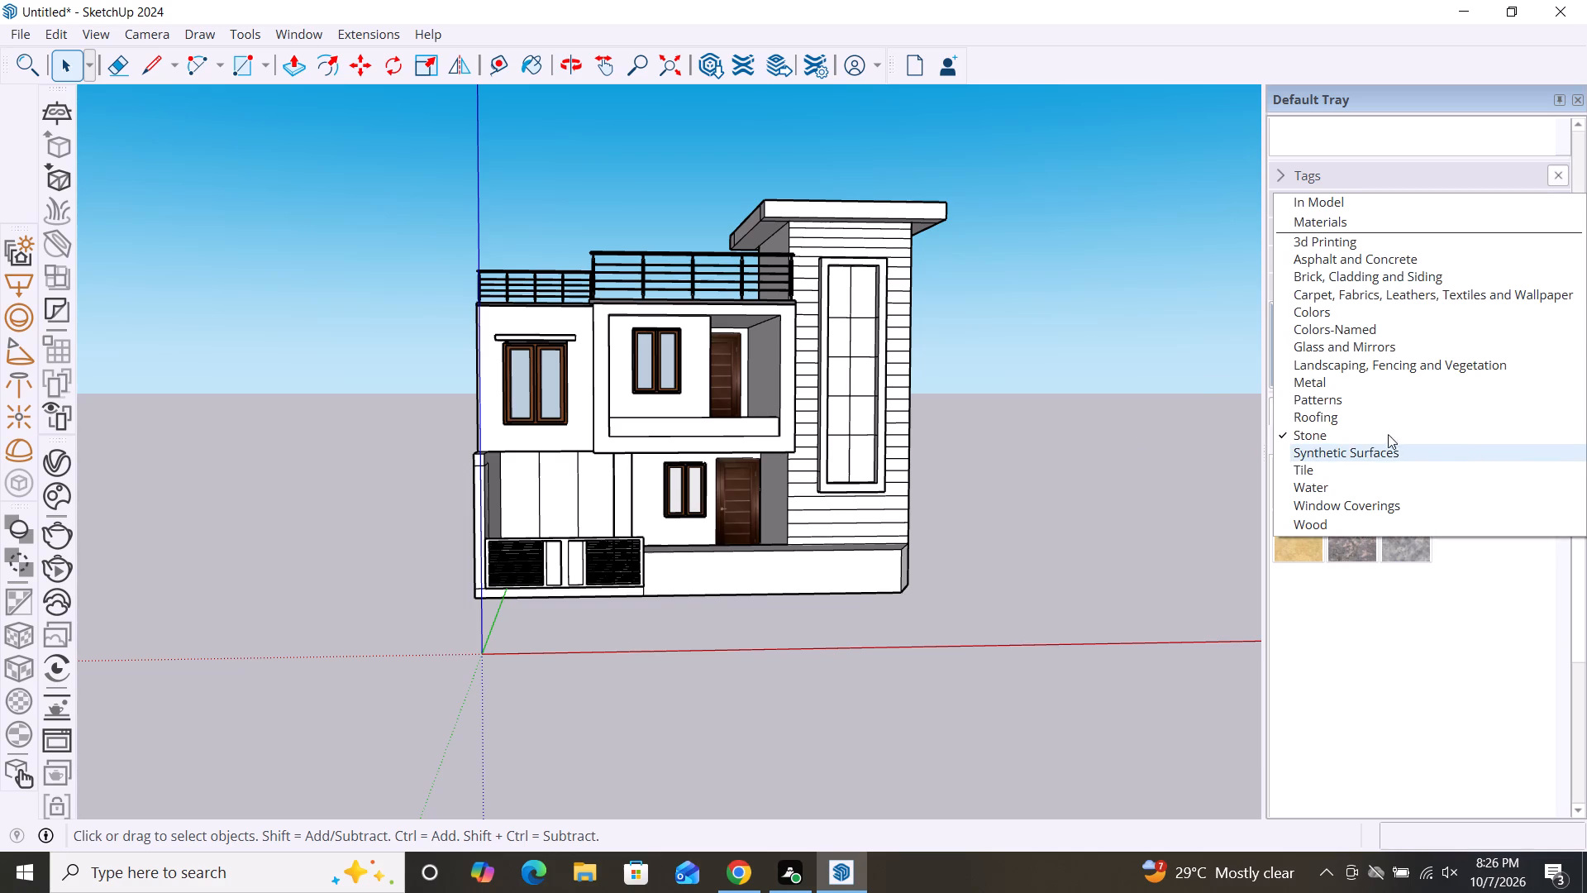
pyautogui.scroll(-1, 1371, 377)
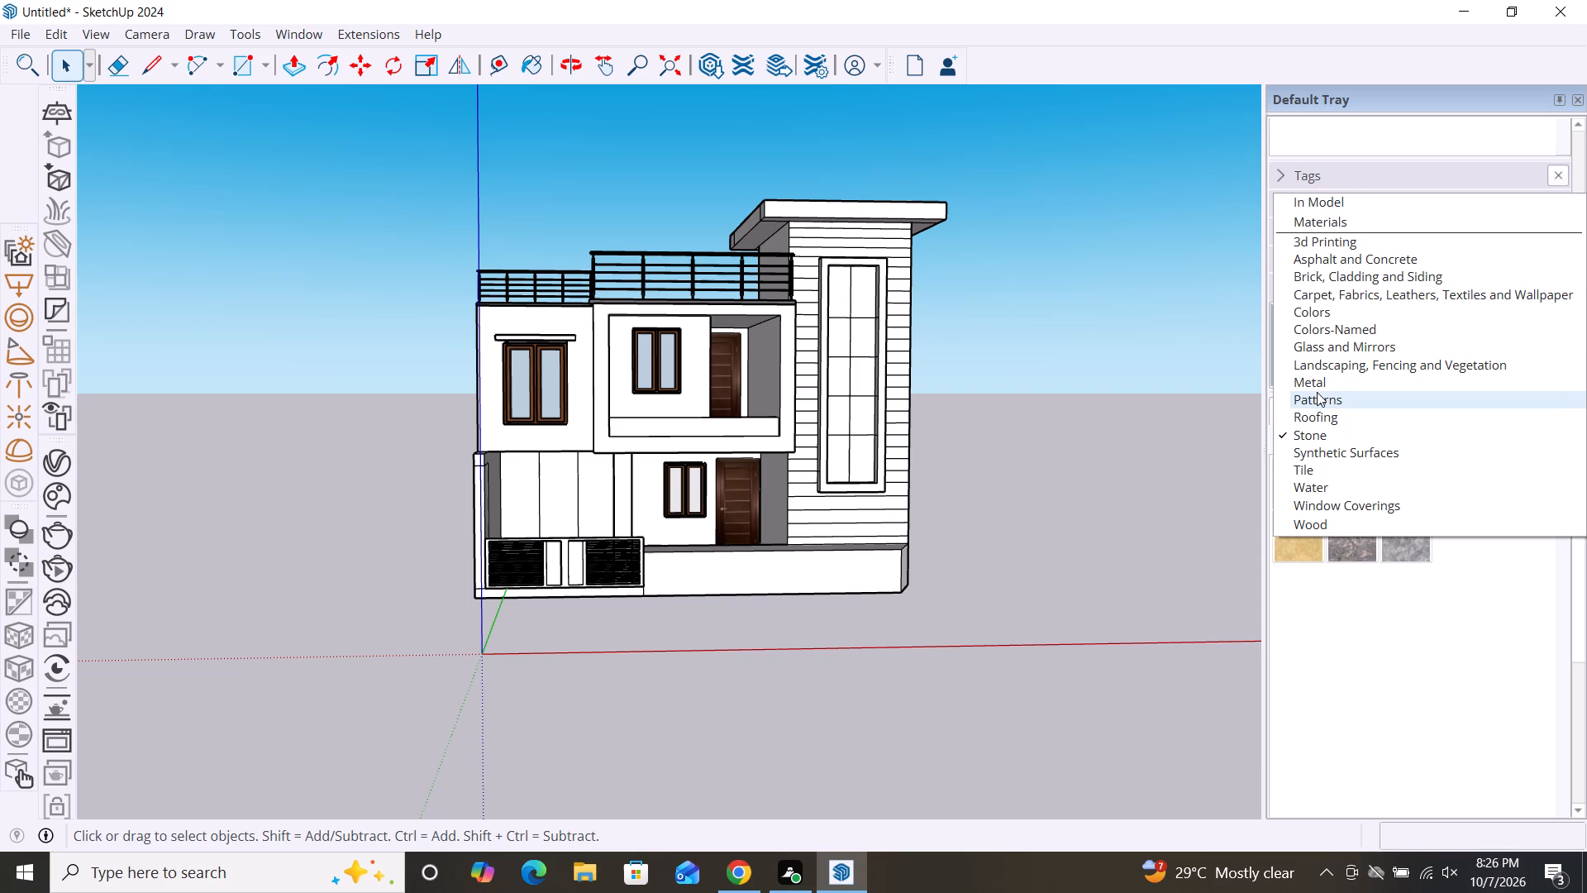
pyautogui.click(1306, 384)
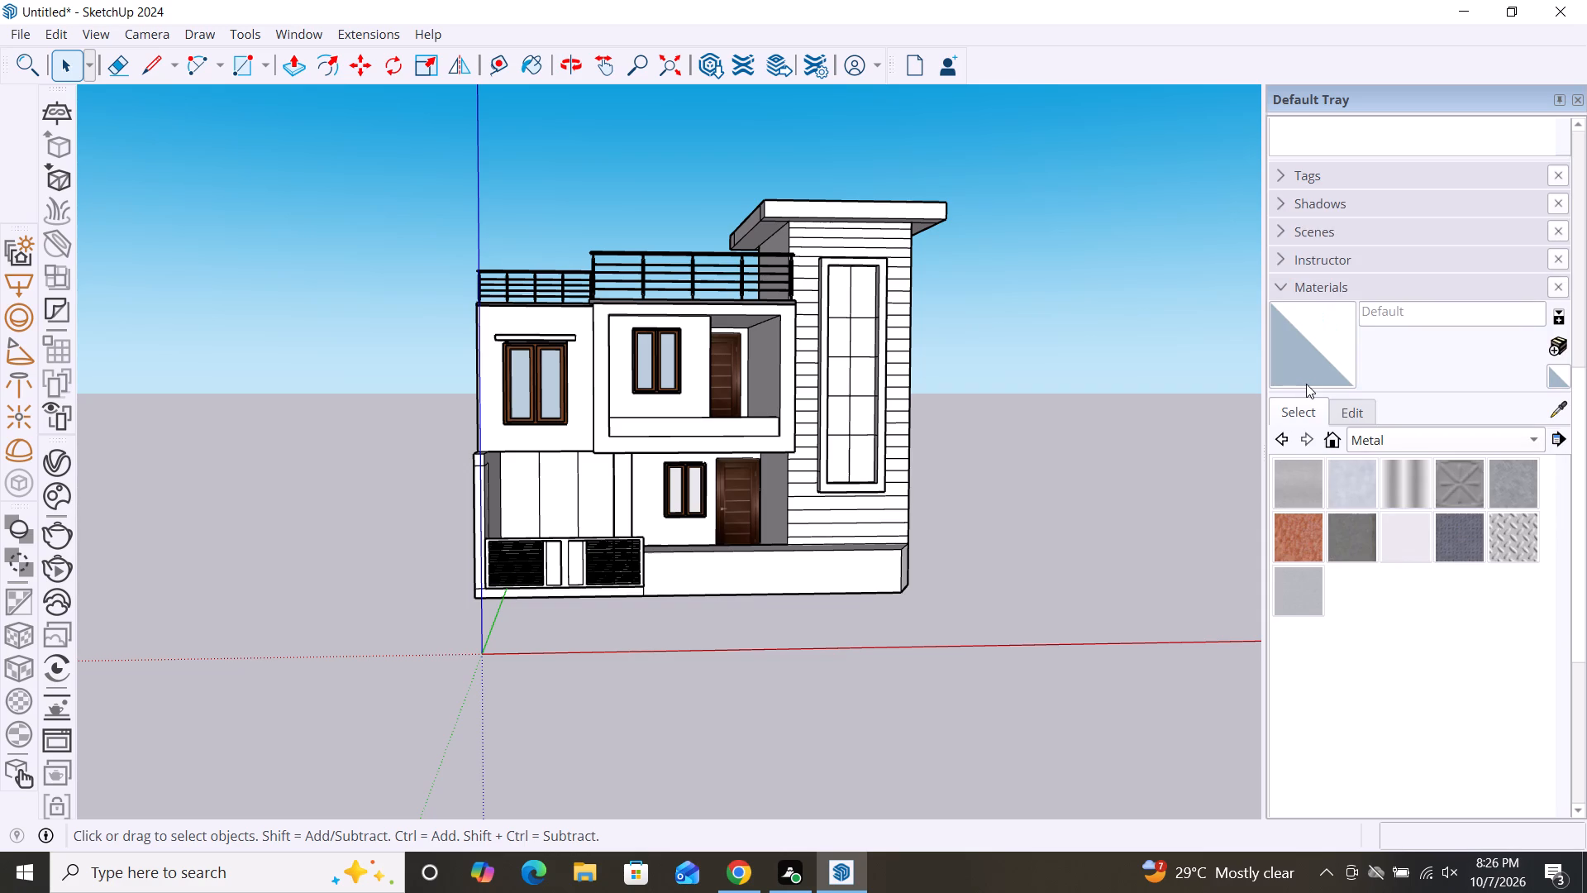
pyautogui.click(1540, 441)
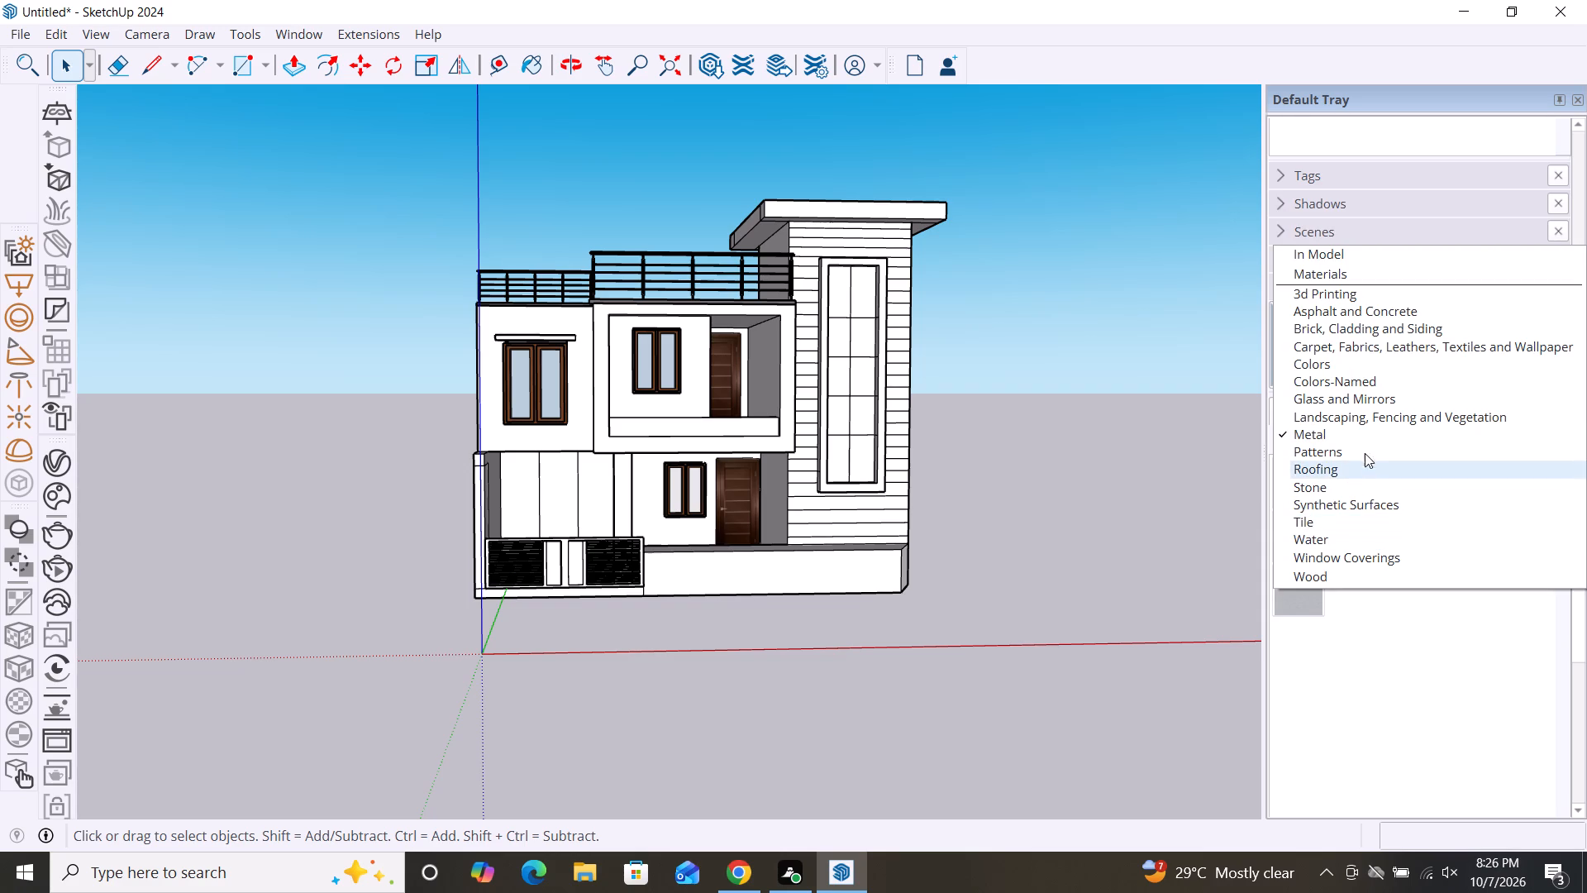
pyautogui.click(1348, 402)
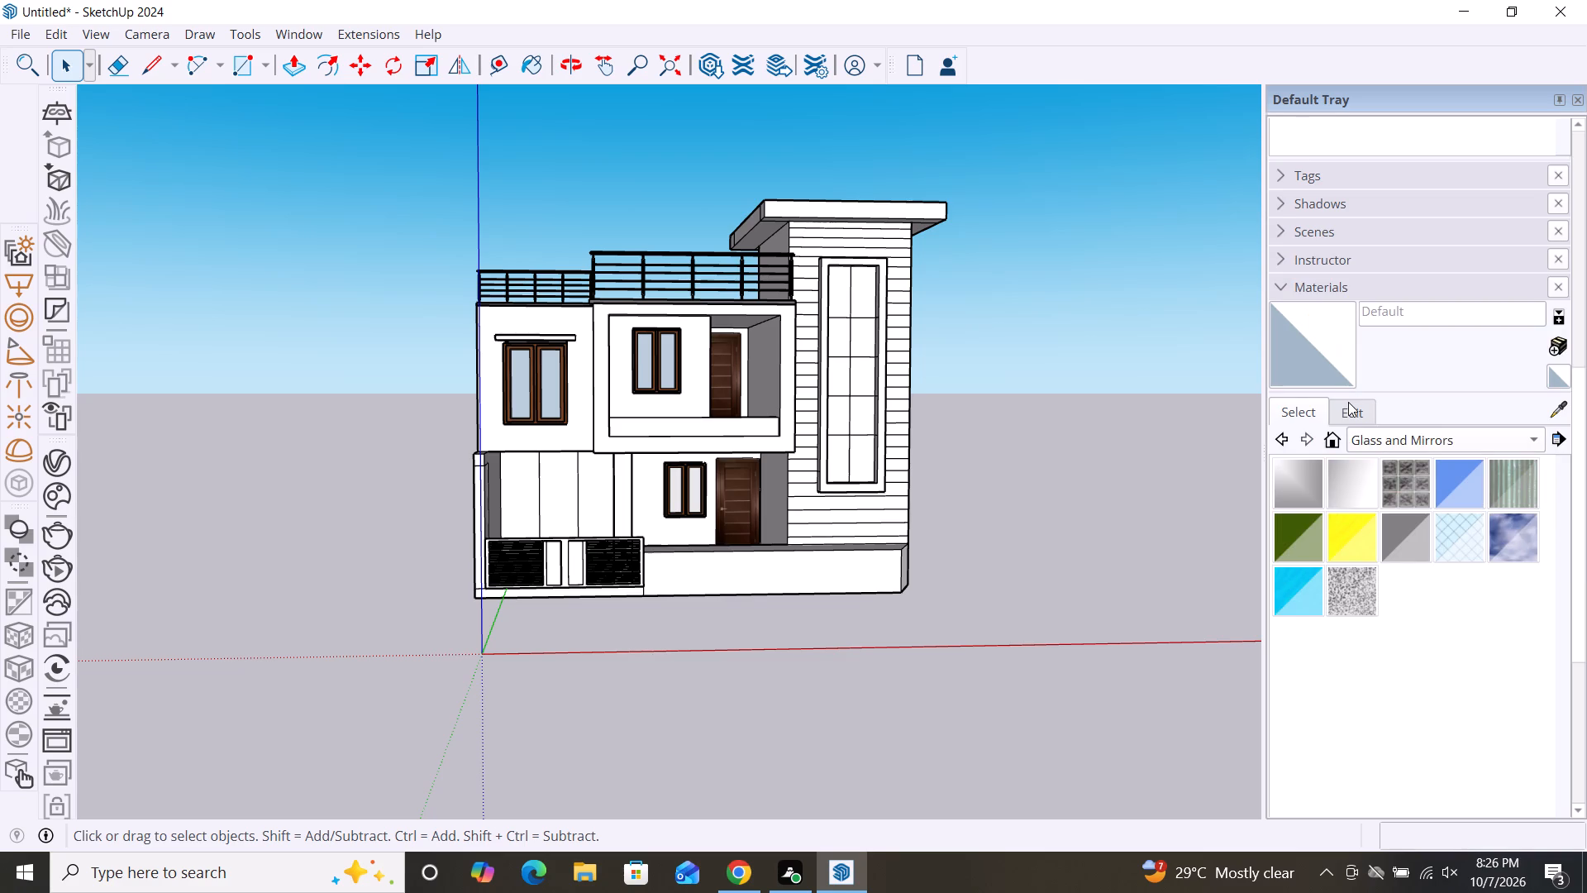
# Paint all ten panes of the tall tower window with Translucent Glass Blue.
pyautogui.click(1477, 478)
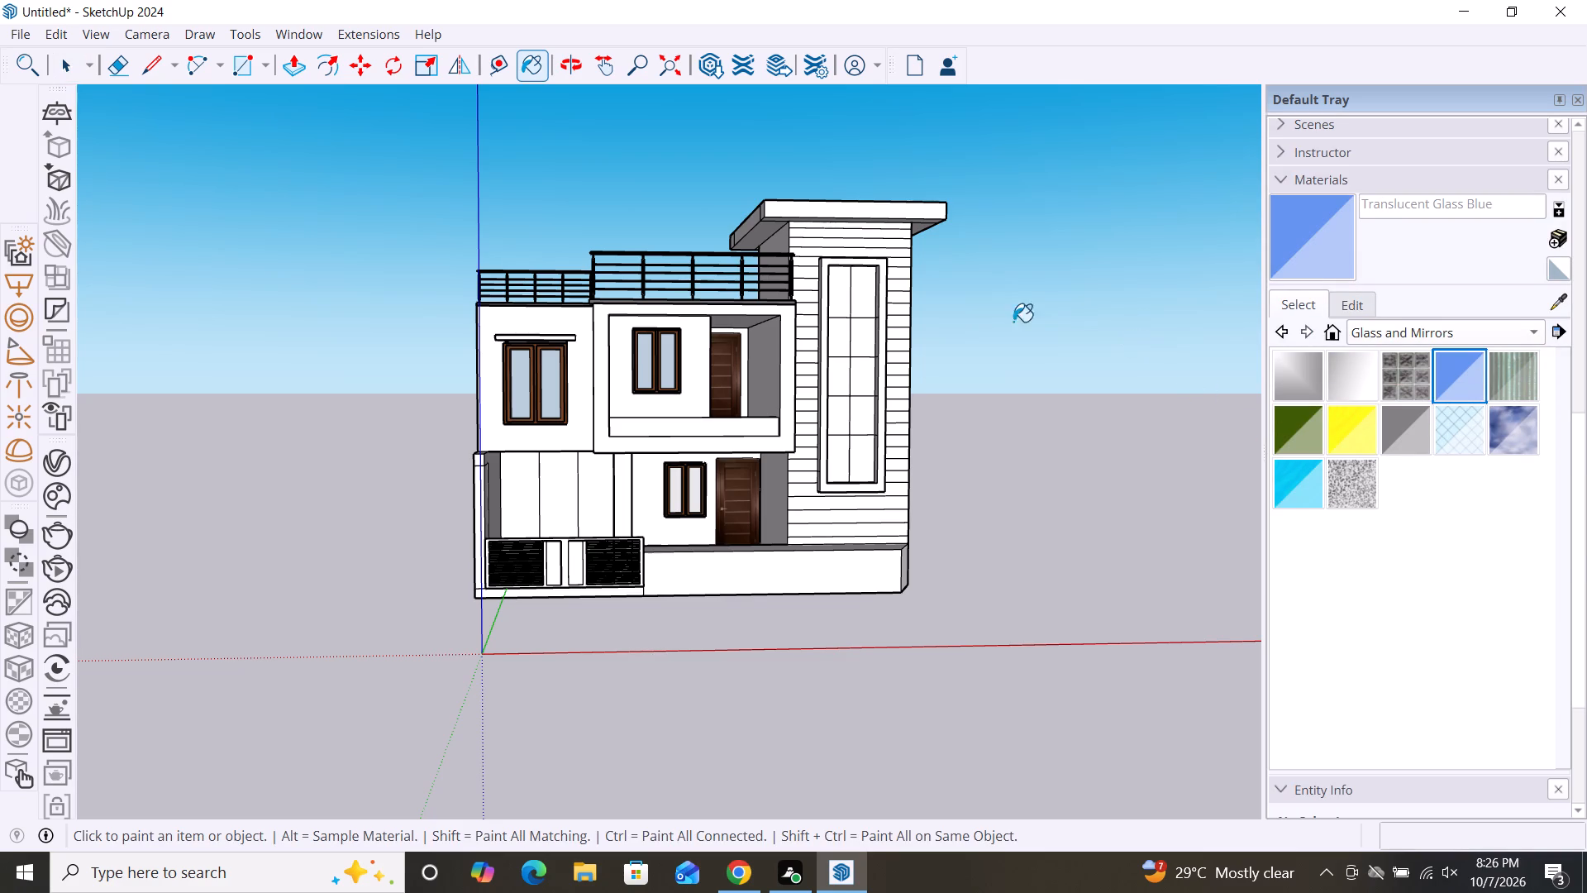
pyautogui.scroll(3, 848, 328)
pyautogui.click(835, 310)
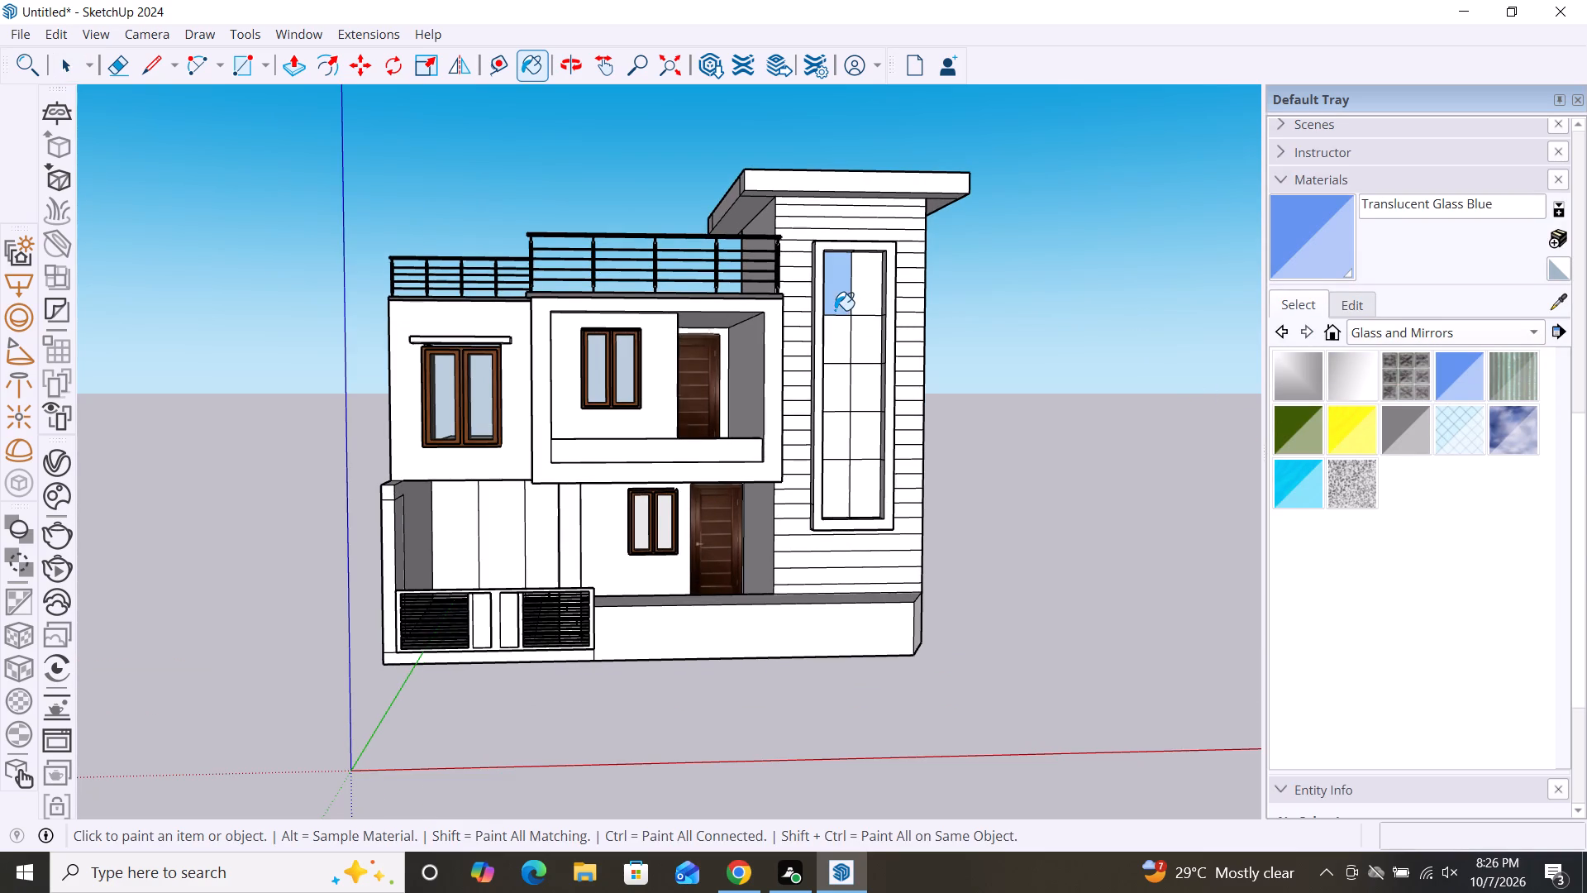
pyautogui.click(865, 320)
pyautogui.scroll(4, 876, 297)
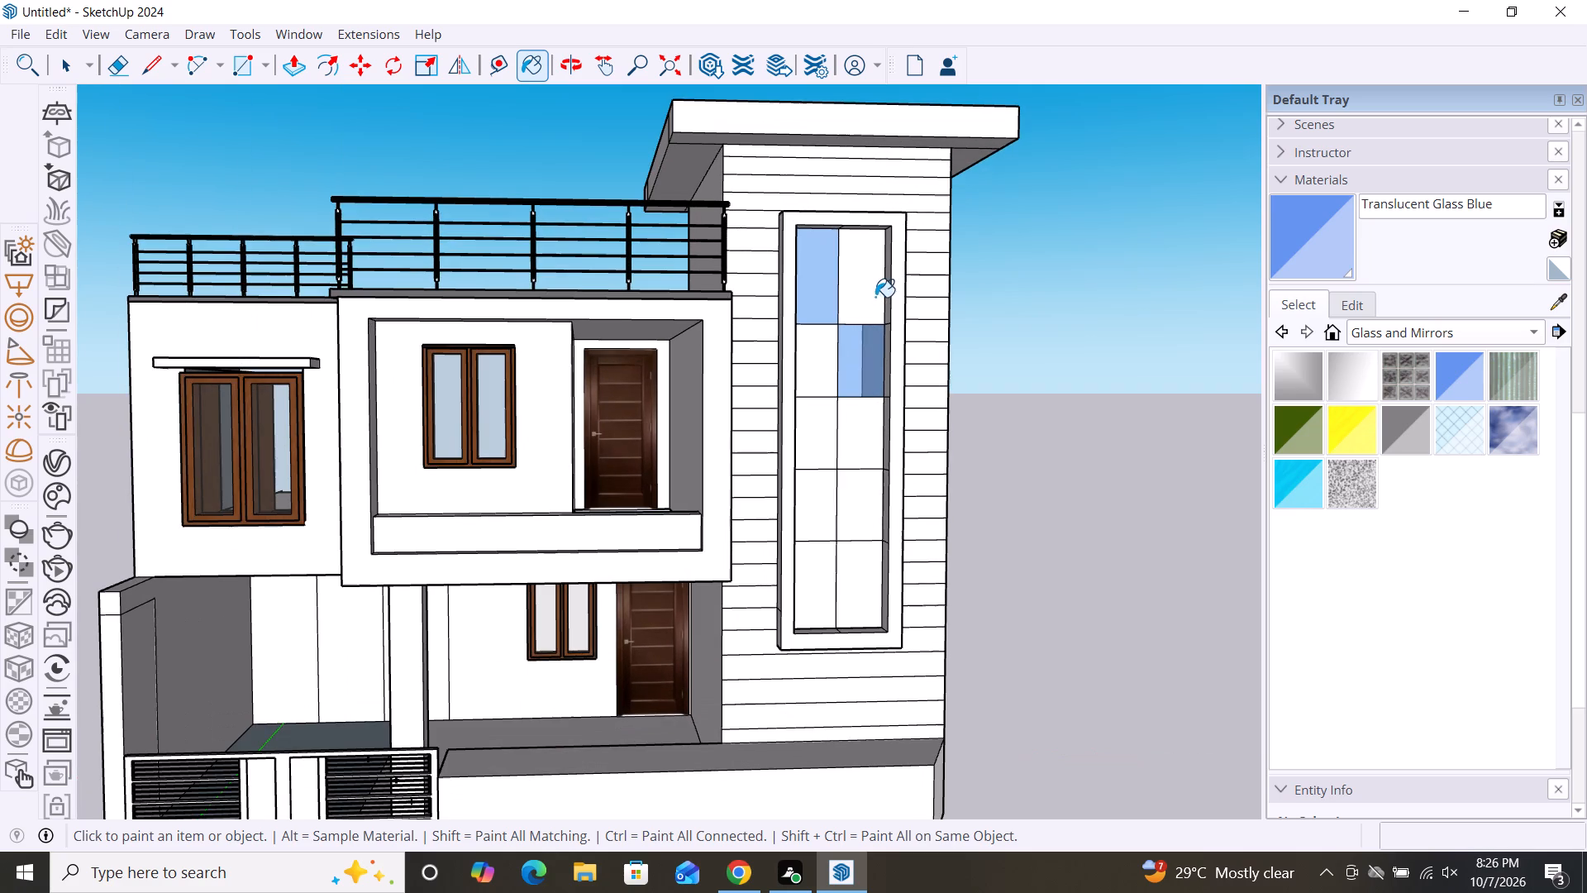
pyautogui.click(862, 308)
pyautogui.click(824, 382)
pyautogui.click(818, 425)
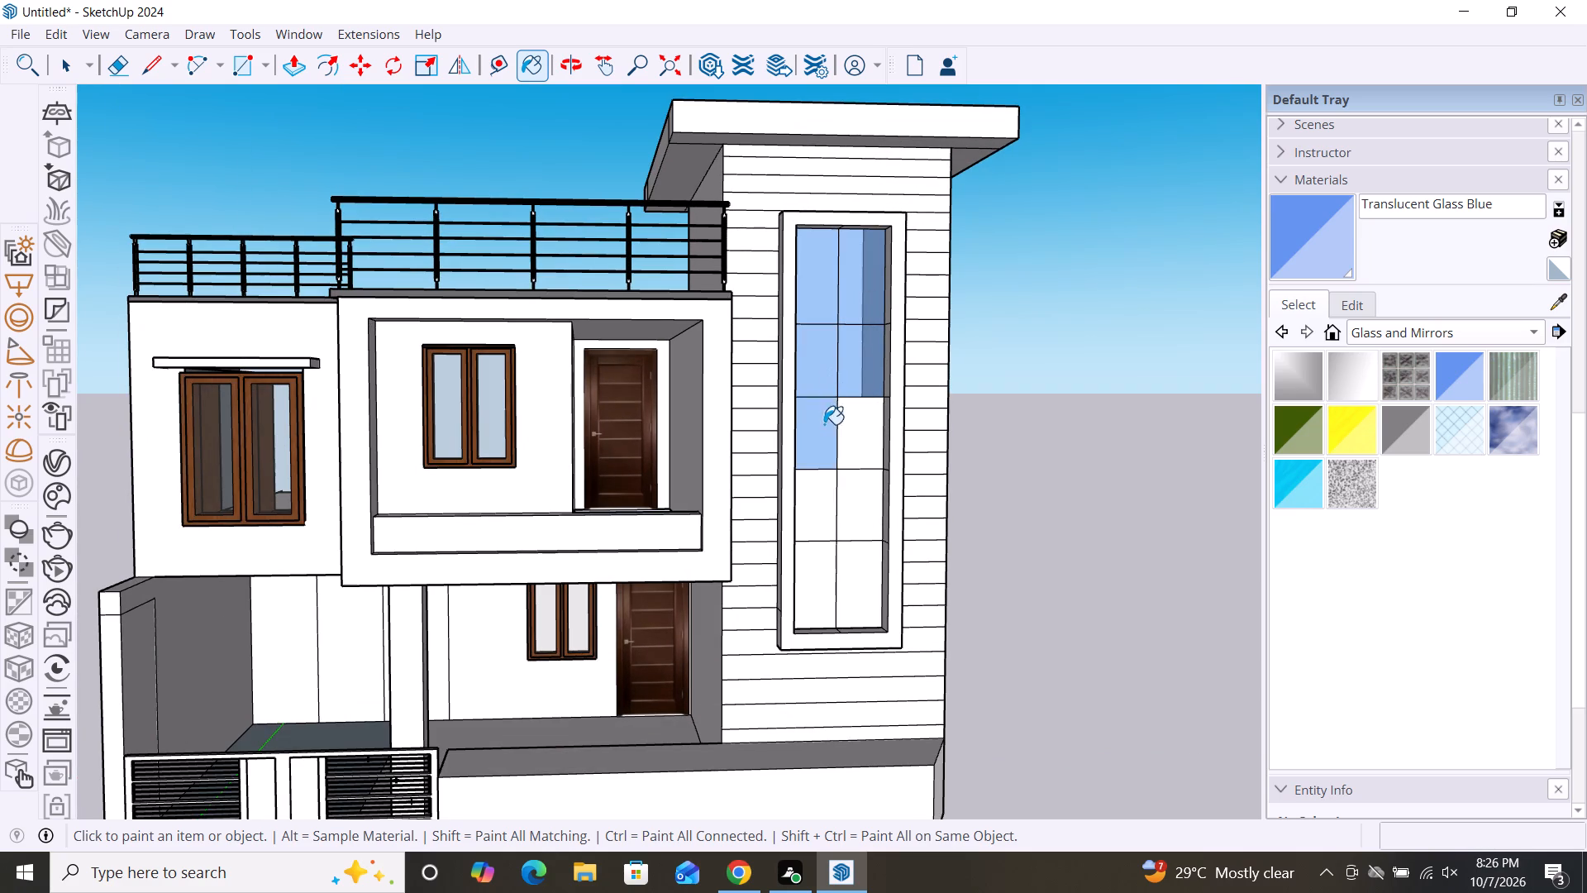
pyautogui.click(865, 426)
pyautogui.click(832, 501)
pyautogui.click(852, 504)
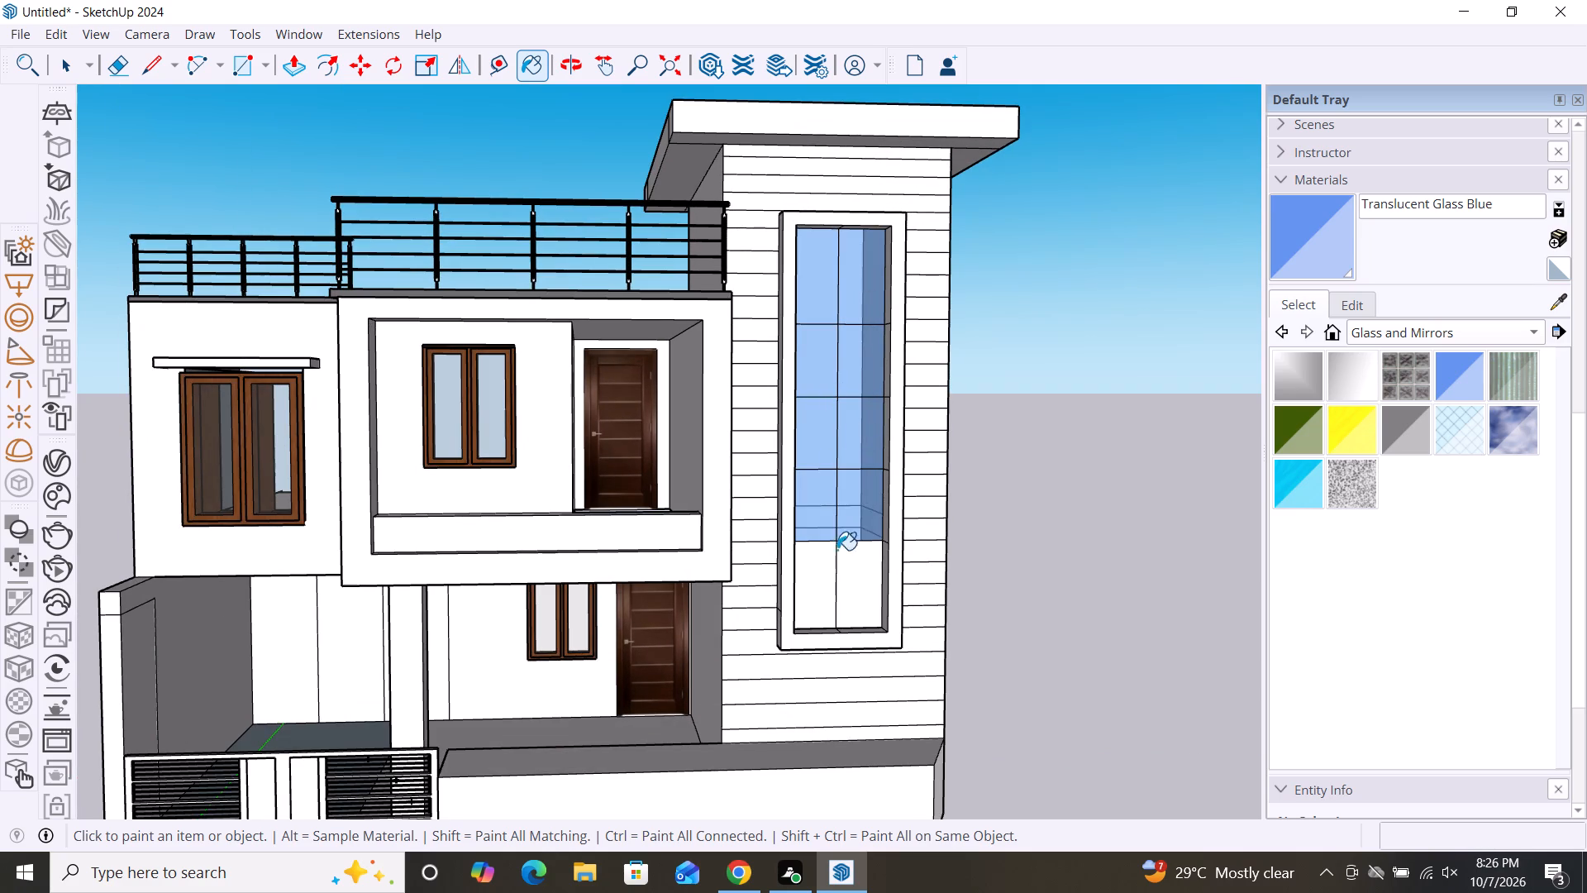
pyautogui.click(822, 564)
pyautogui.click(872, 590)
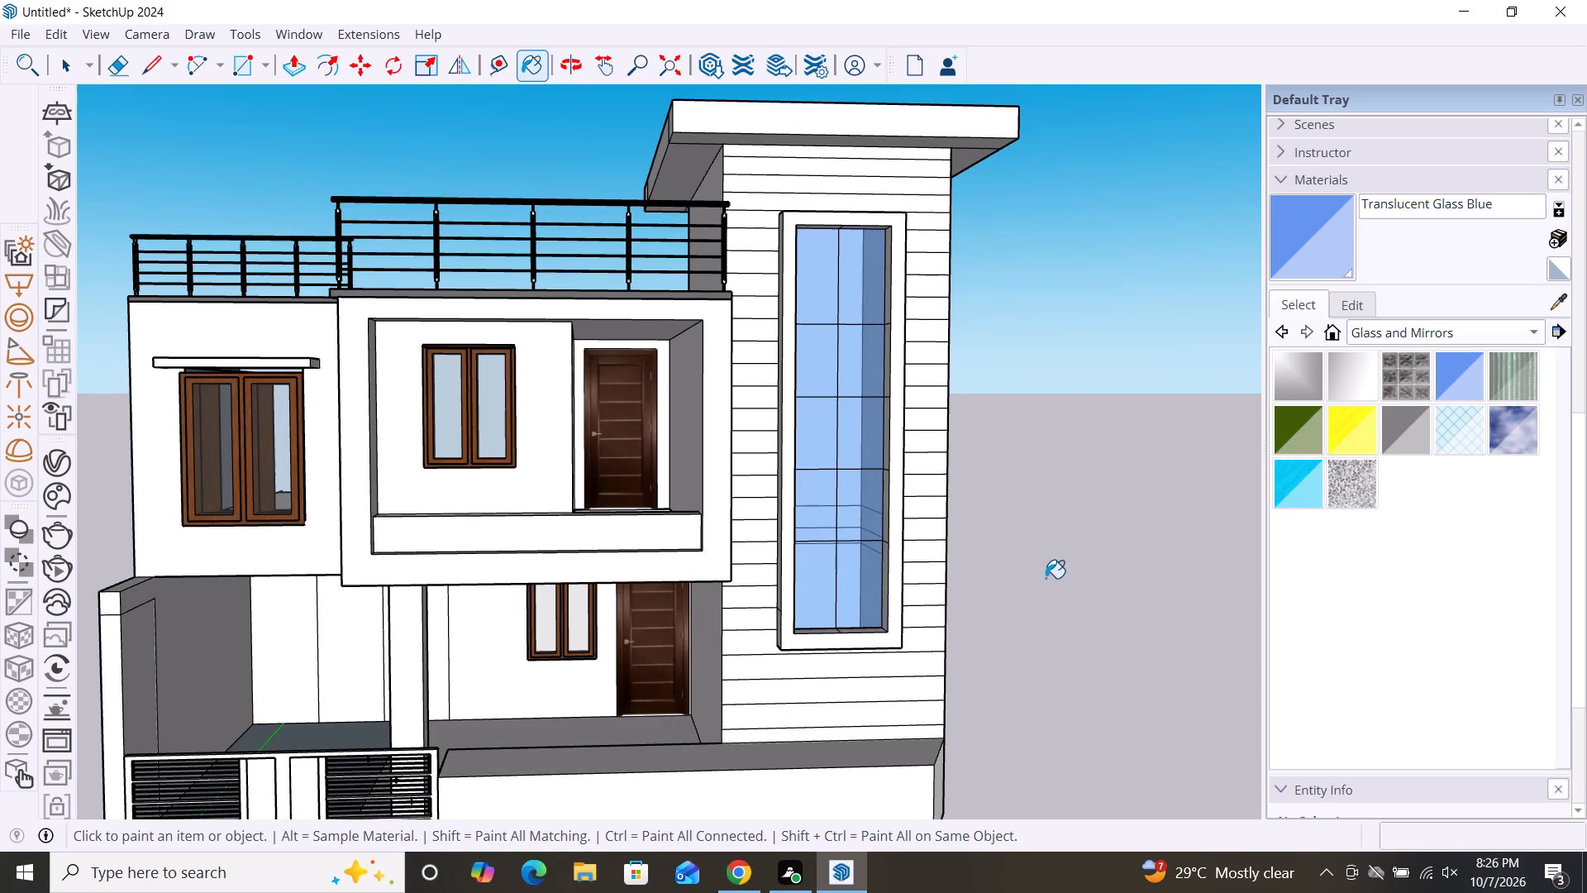
pyautogui.press('space')
# Examine the tall tower window's lower panes and the horizontal lines behind the glass, from afar and up close.
pyautogui.keyDown('alt'); pyautogui.moveTo(1035, 636); pyautogui.dragTo(952, 639, button='middle'); pyautogui.keyUp('alt')
pyautogui.scroll(-4, 998, 501)
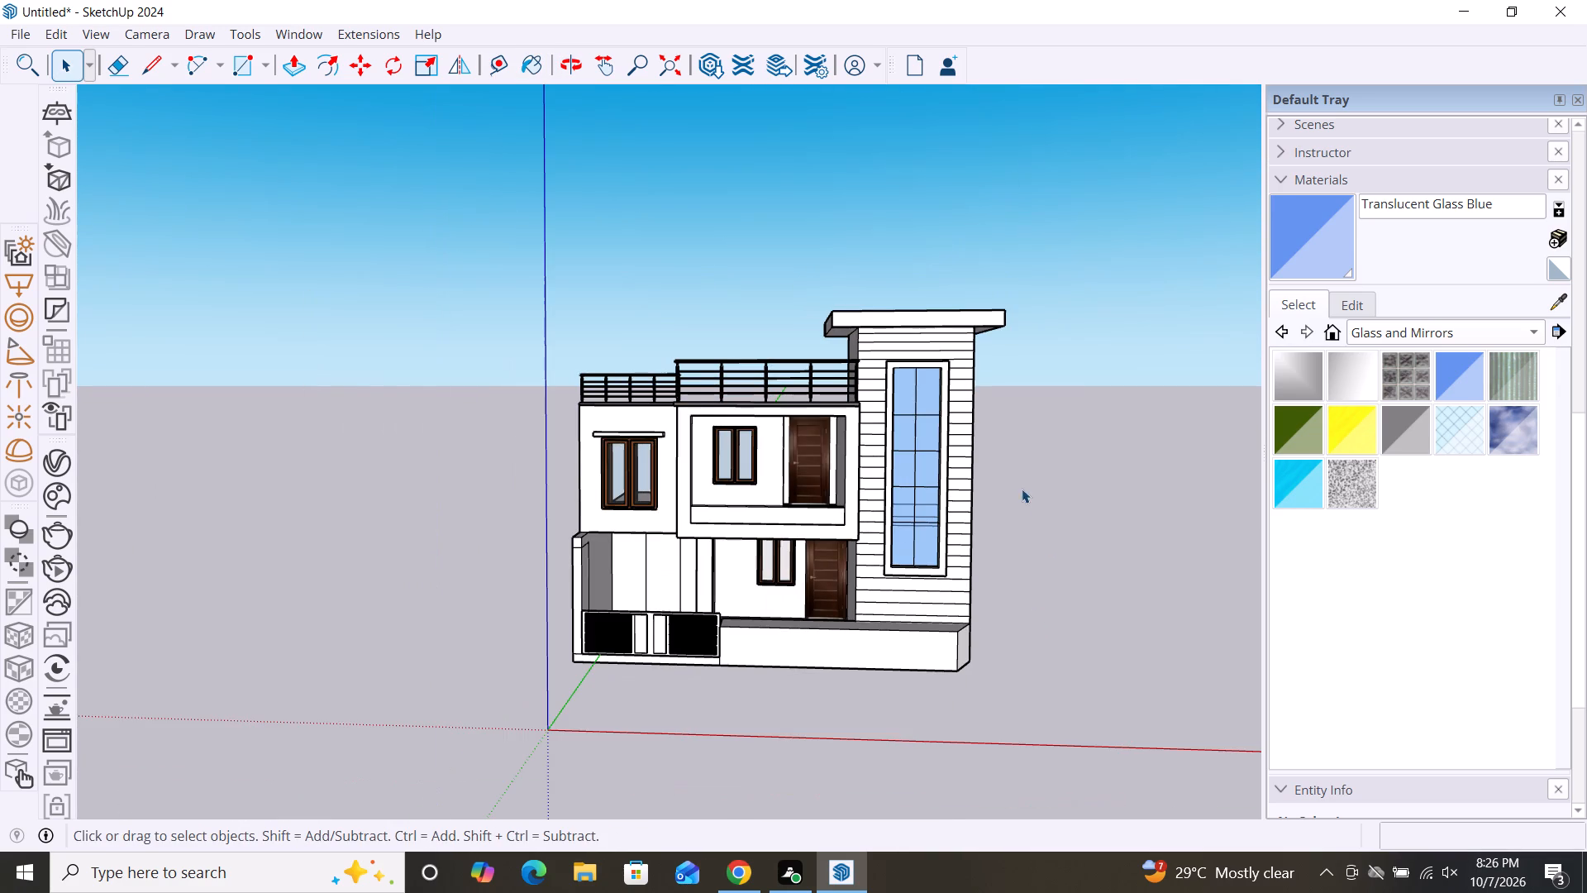
pyautogui.scroll(11, 926, 527)
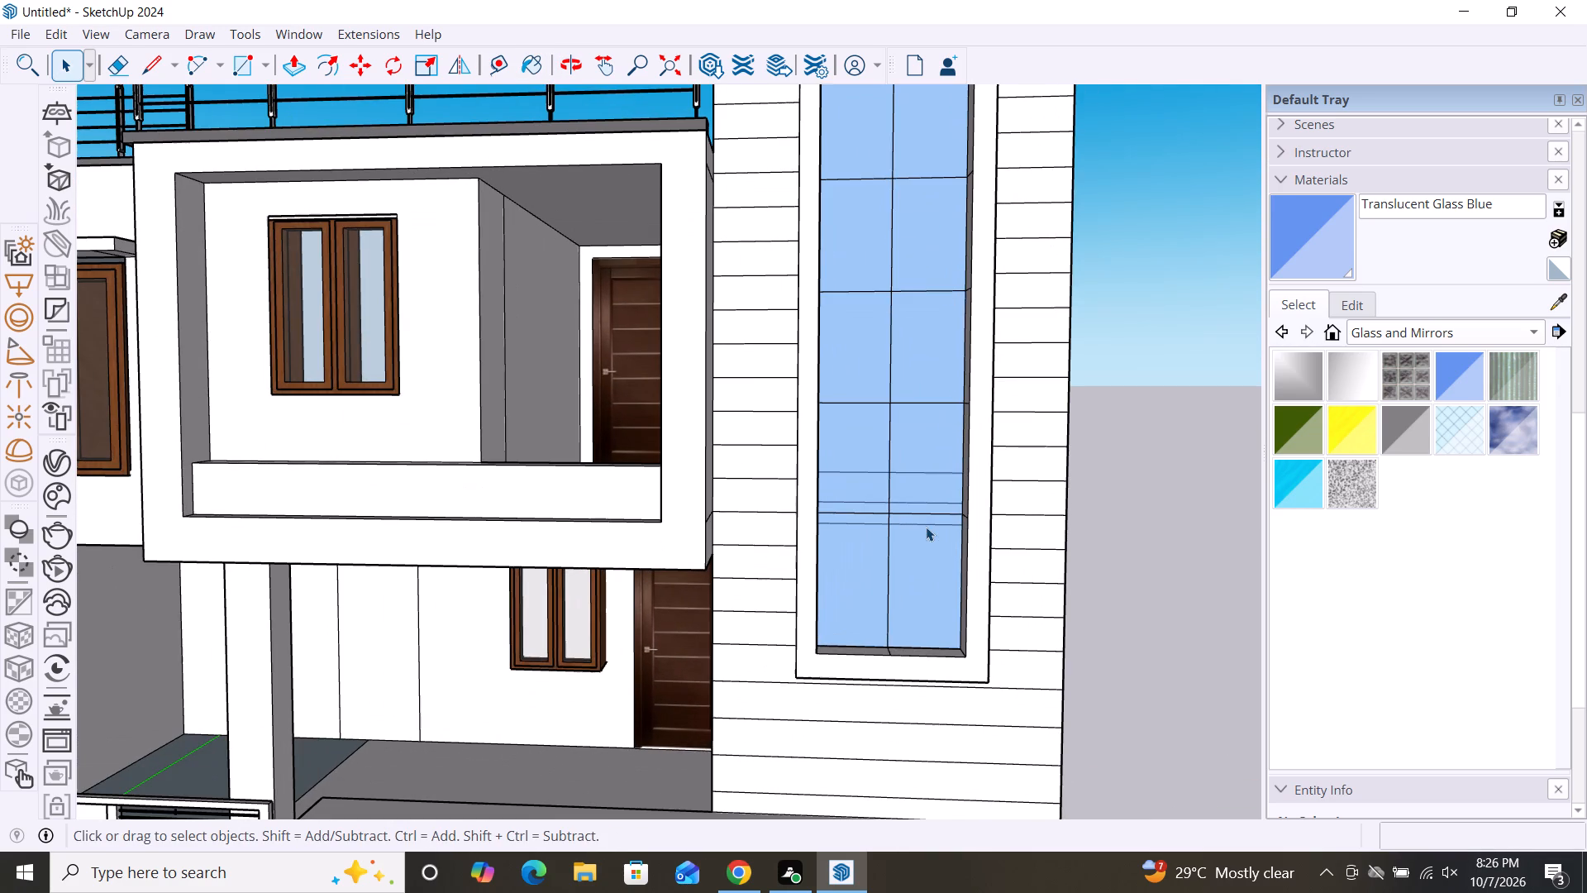
pyautogui.click(923, 524)
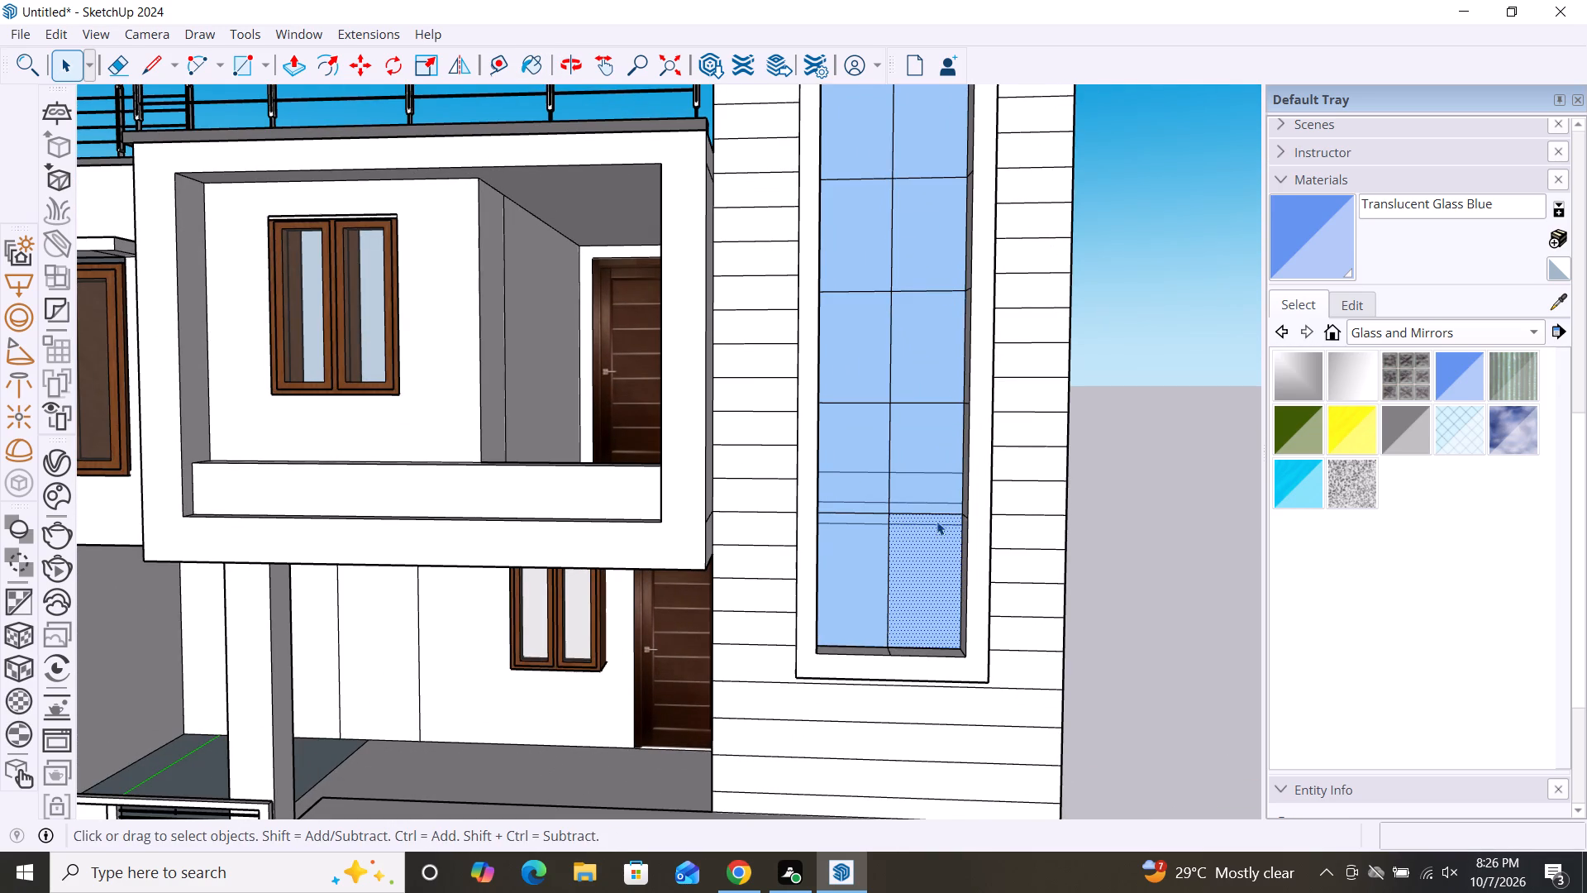
pyautogui.scroll(-1, 1070, 461)
pyautogui.click(1109, 456)
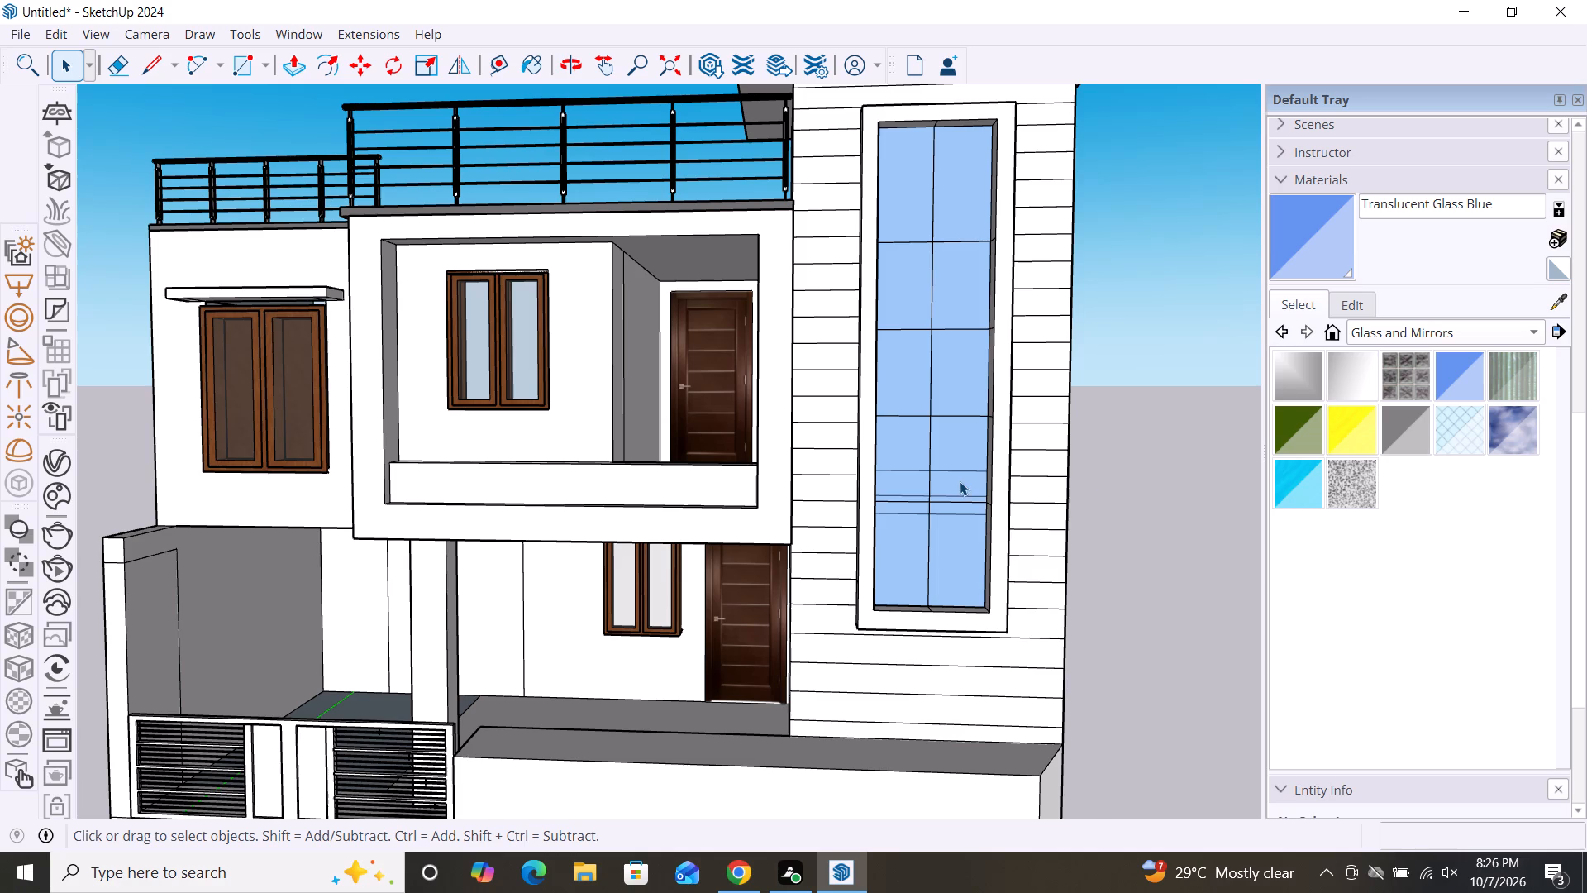
pyautogui.scroll(10, 960, 481)
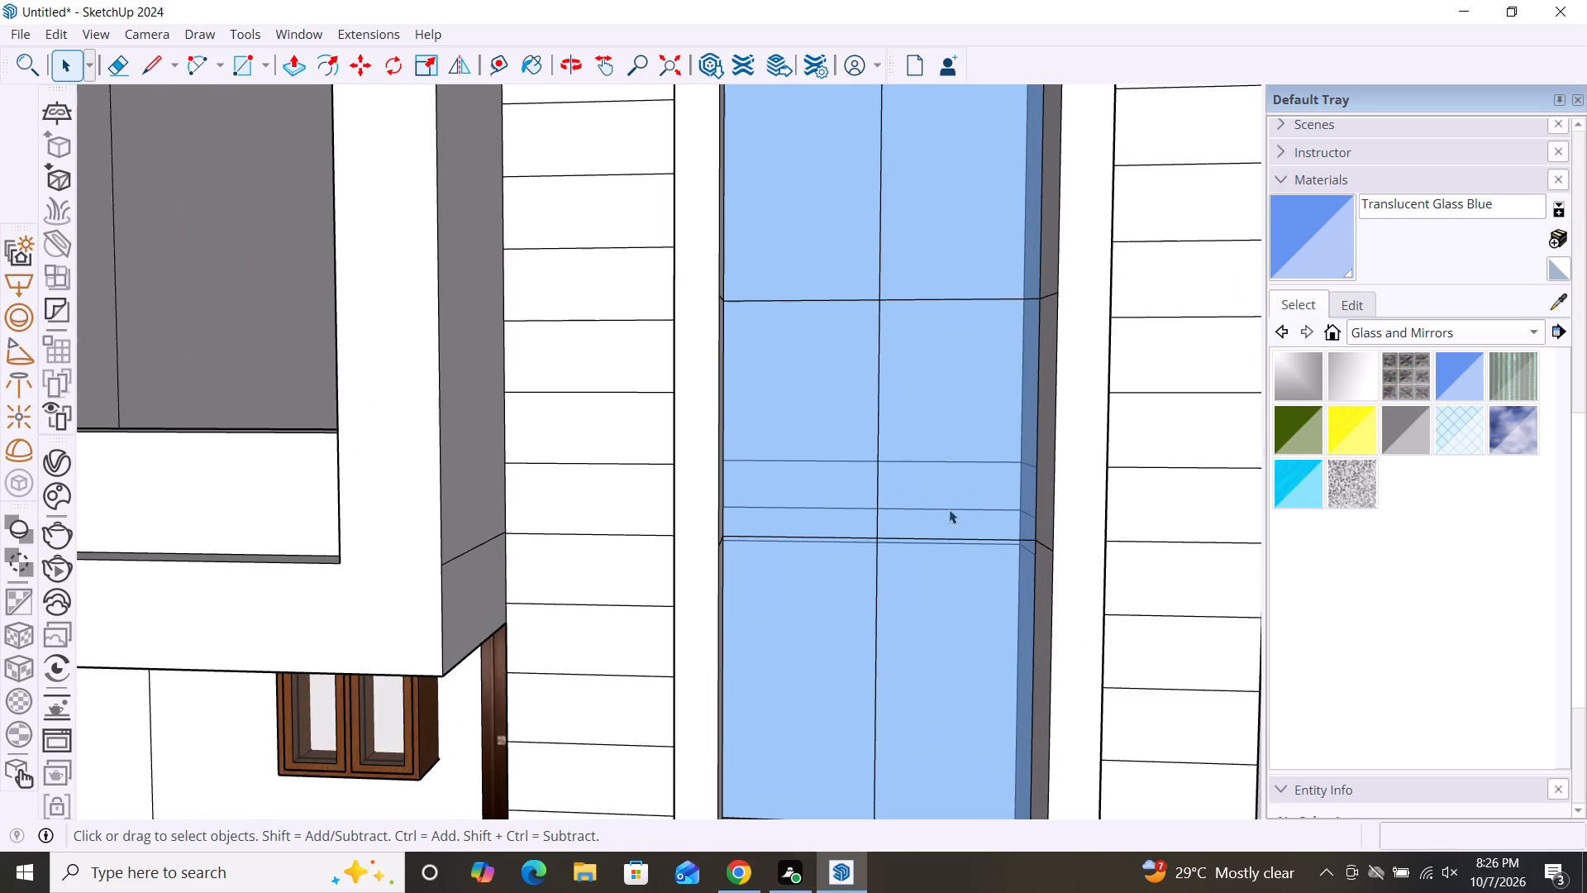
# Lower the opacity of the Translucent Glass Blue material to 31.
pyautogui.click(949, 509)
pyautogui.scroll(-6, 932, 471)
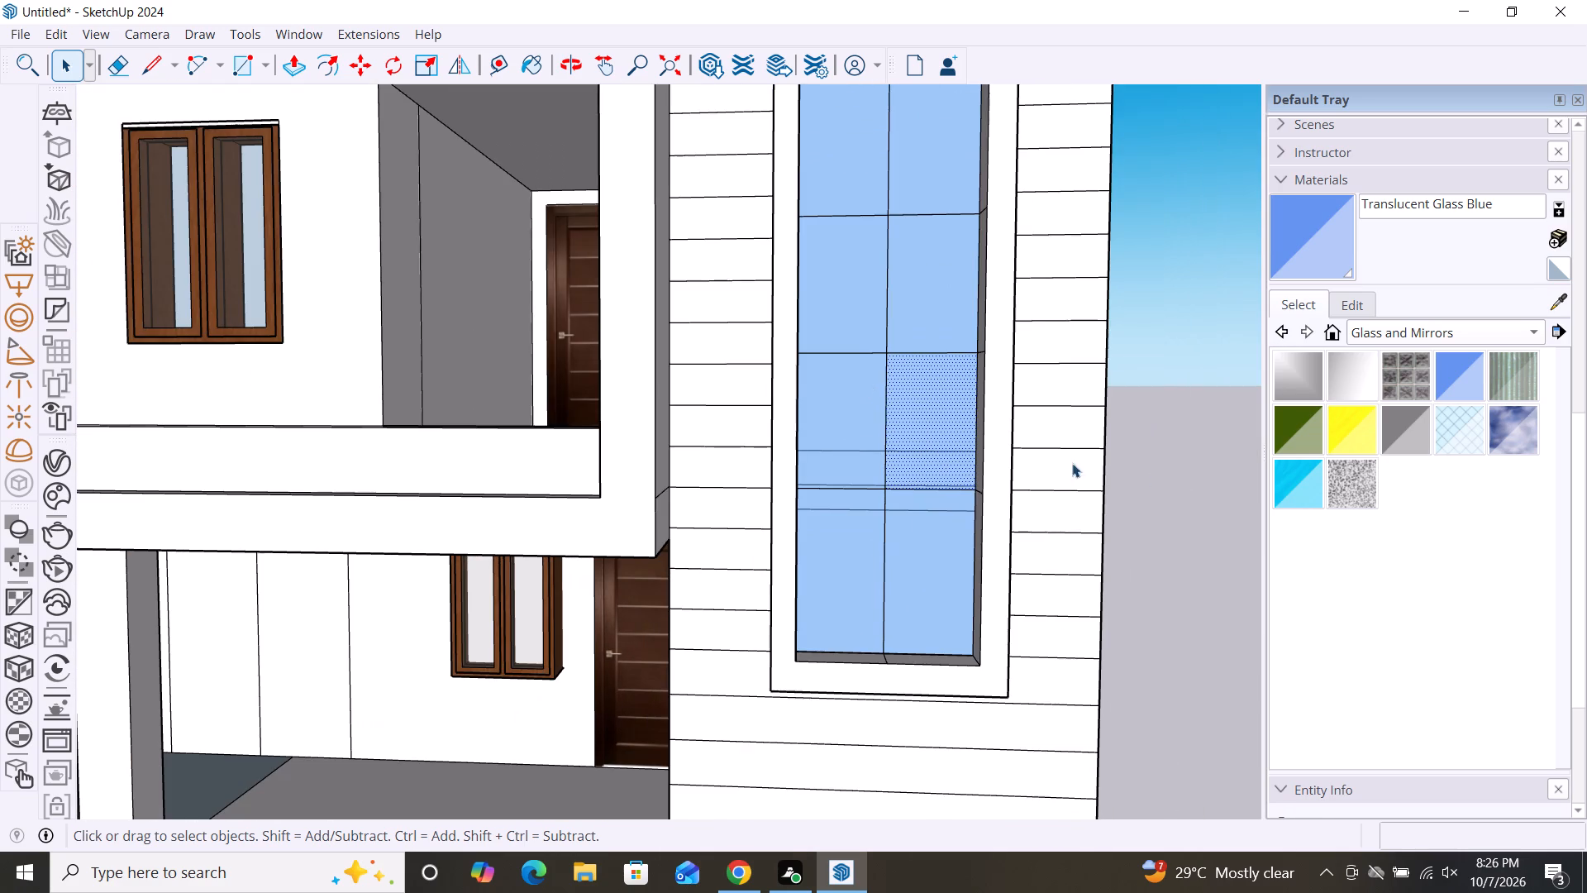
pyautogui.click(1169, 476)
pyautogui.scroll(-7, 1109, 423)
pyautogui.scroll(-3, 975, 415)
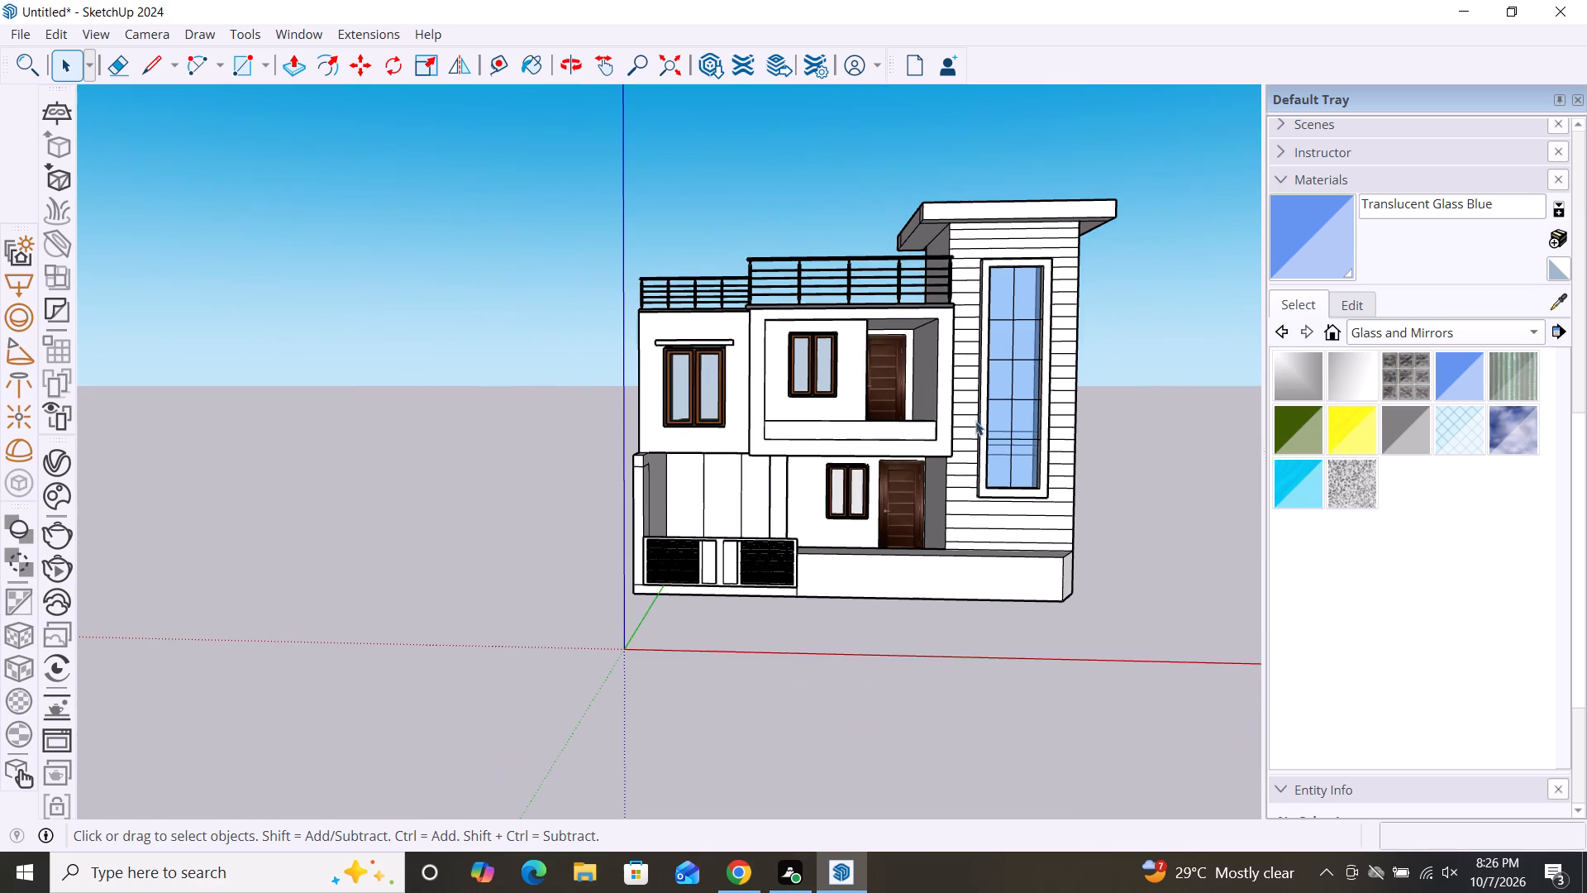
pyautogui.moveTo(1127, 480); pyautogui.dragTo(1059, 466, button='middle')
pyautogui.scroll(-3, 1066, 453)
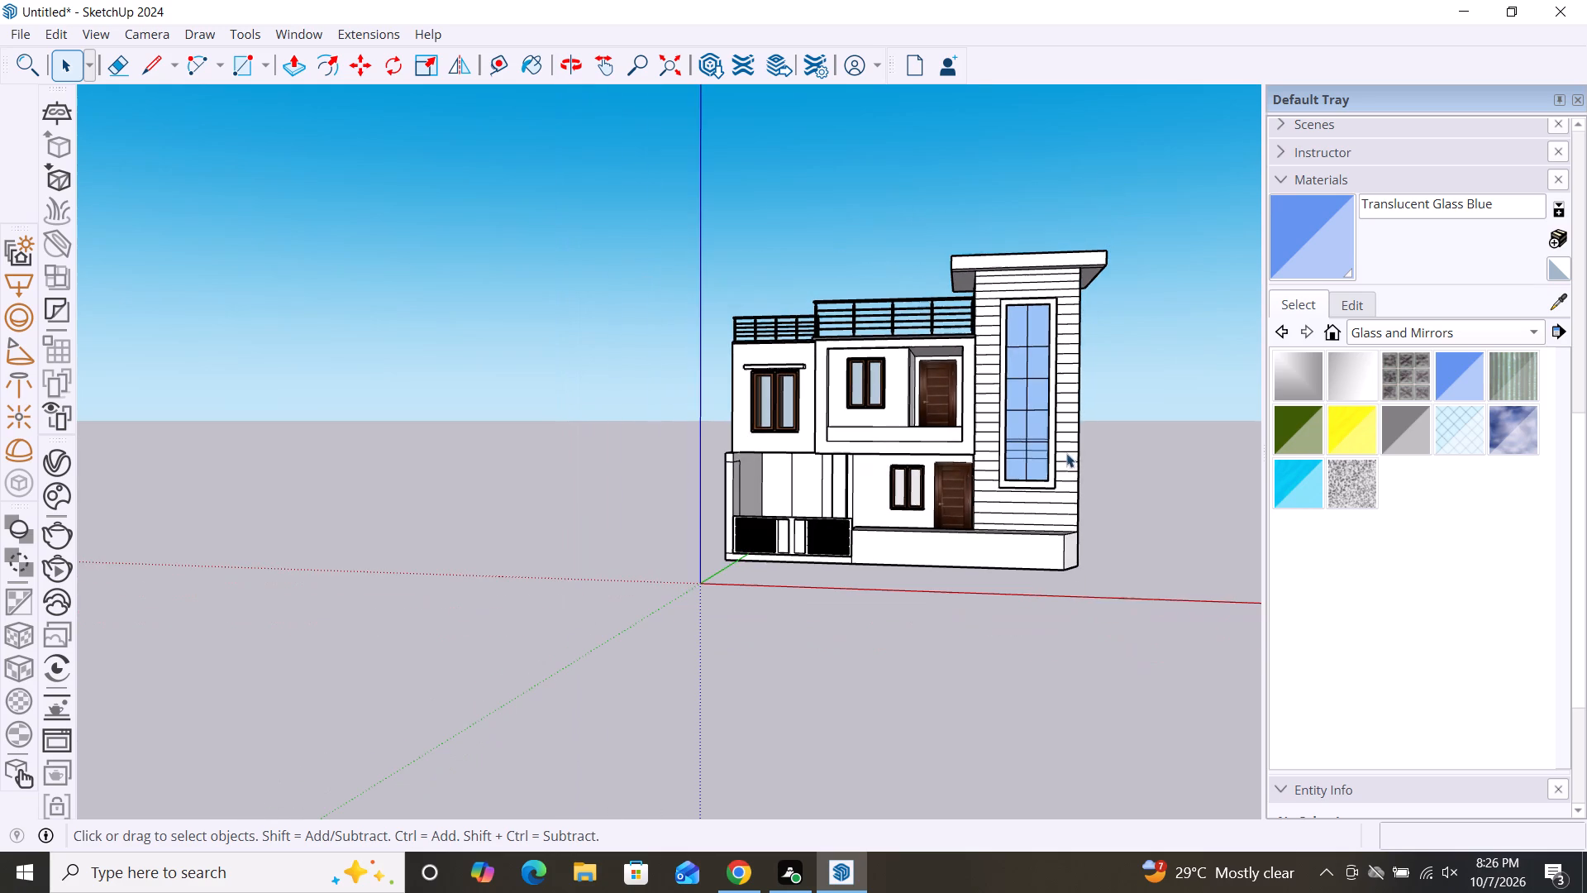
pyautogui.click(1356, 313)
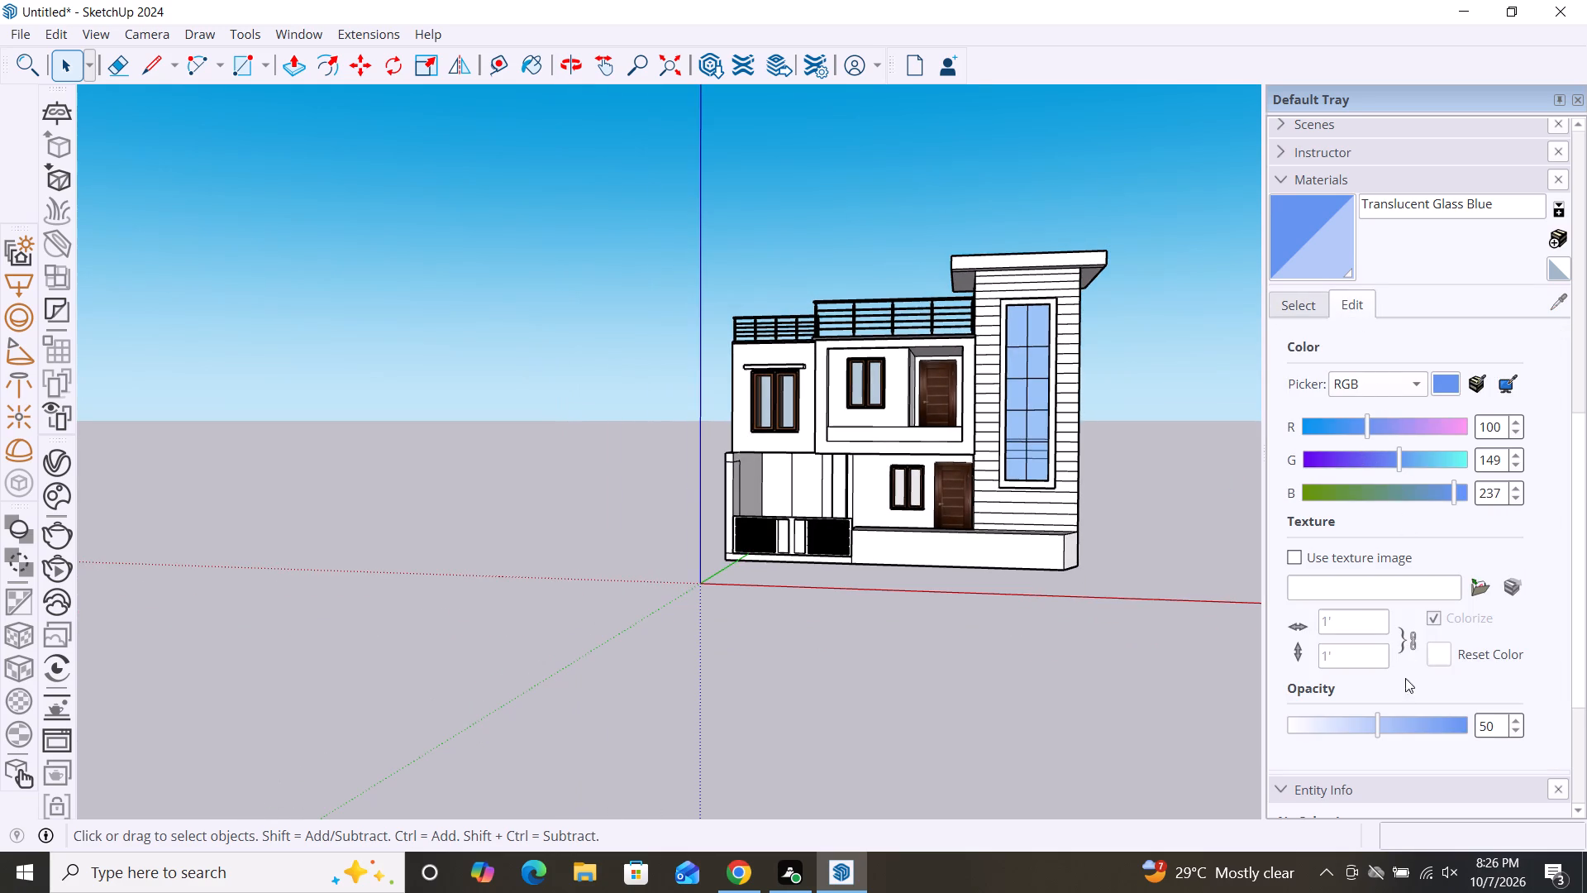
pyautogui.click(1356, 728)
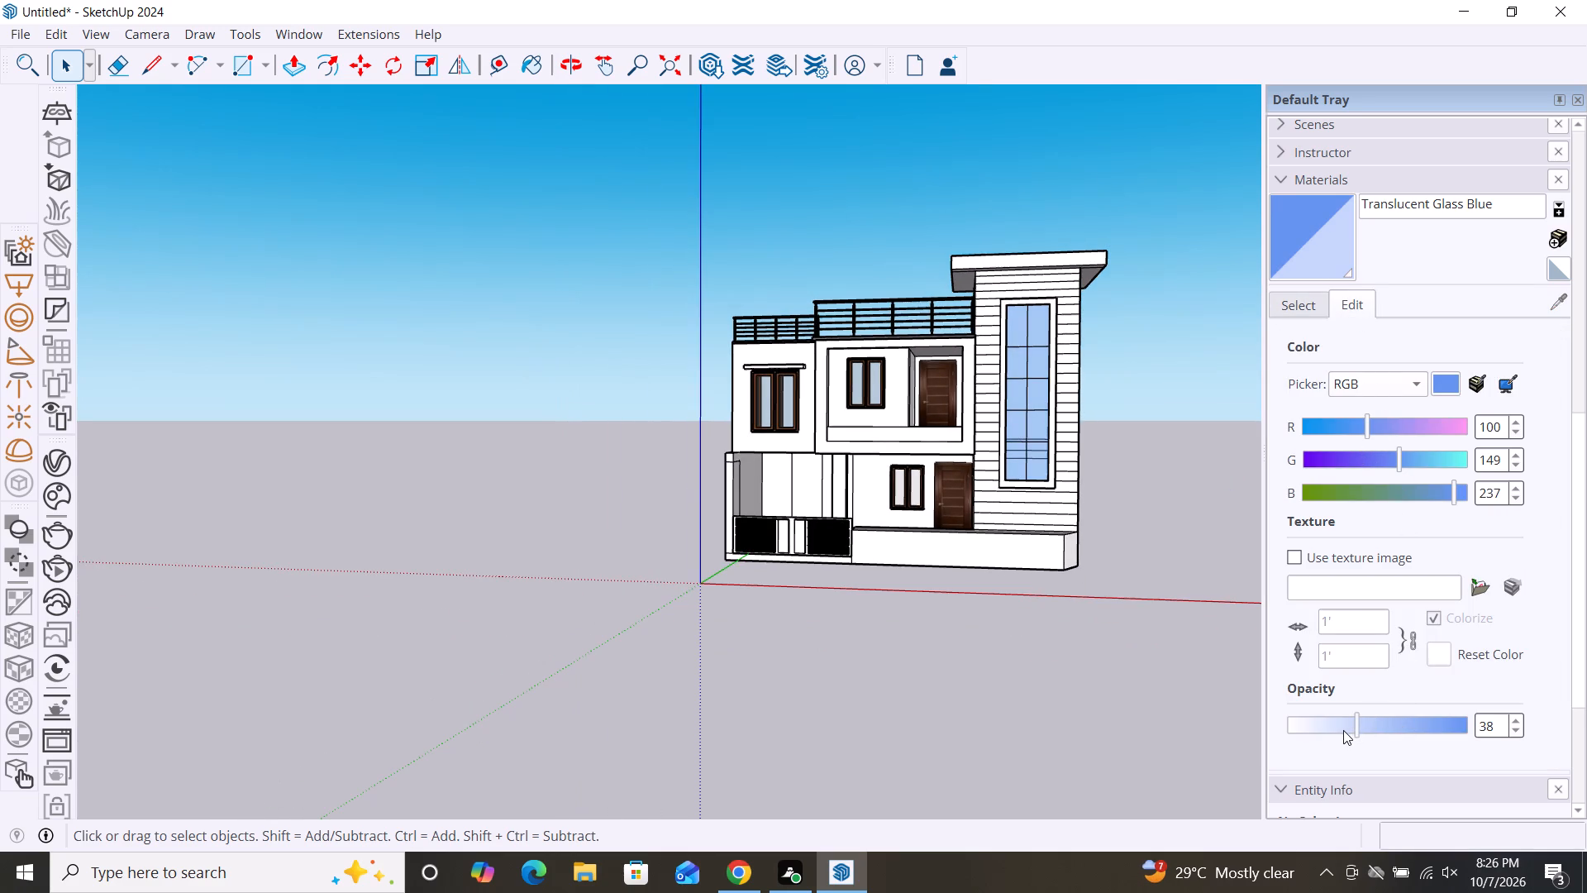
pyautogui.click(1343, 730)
# Examine the tall tower window's glass and the whole front facade from several angles and distances.
pyautogui.scroll(-3, 1030, 555)
pyautogui.moveTo(929, 515); pyautogui.dragTo(1051, 558, button='middle')
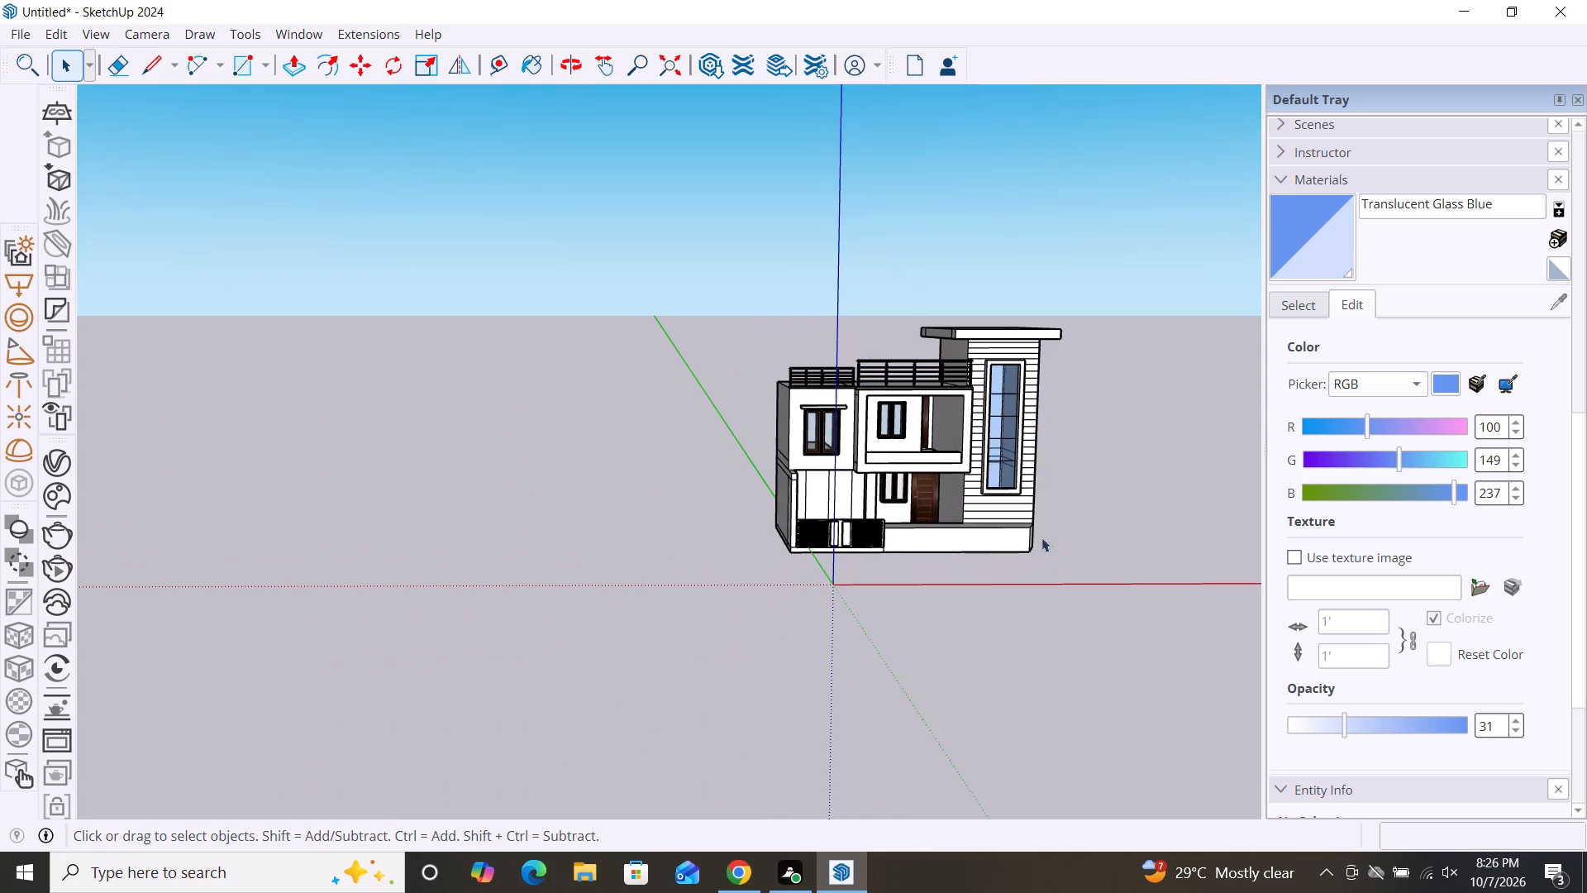
pyautogui.moveTo(994, 483); pyautogui.dragTo(895, 468, button='middle')
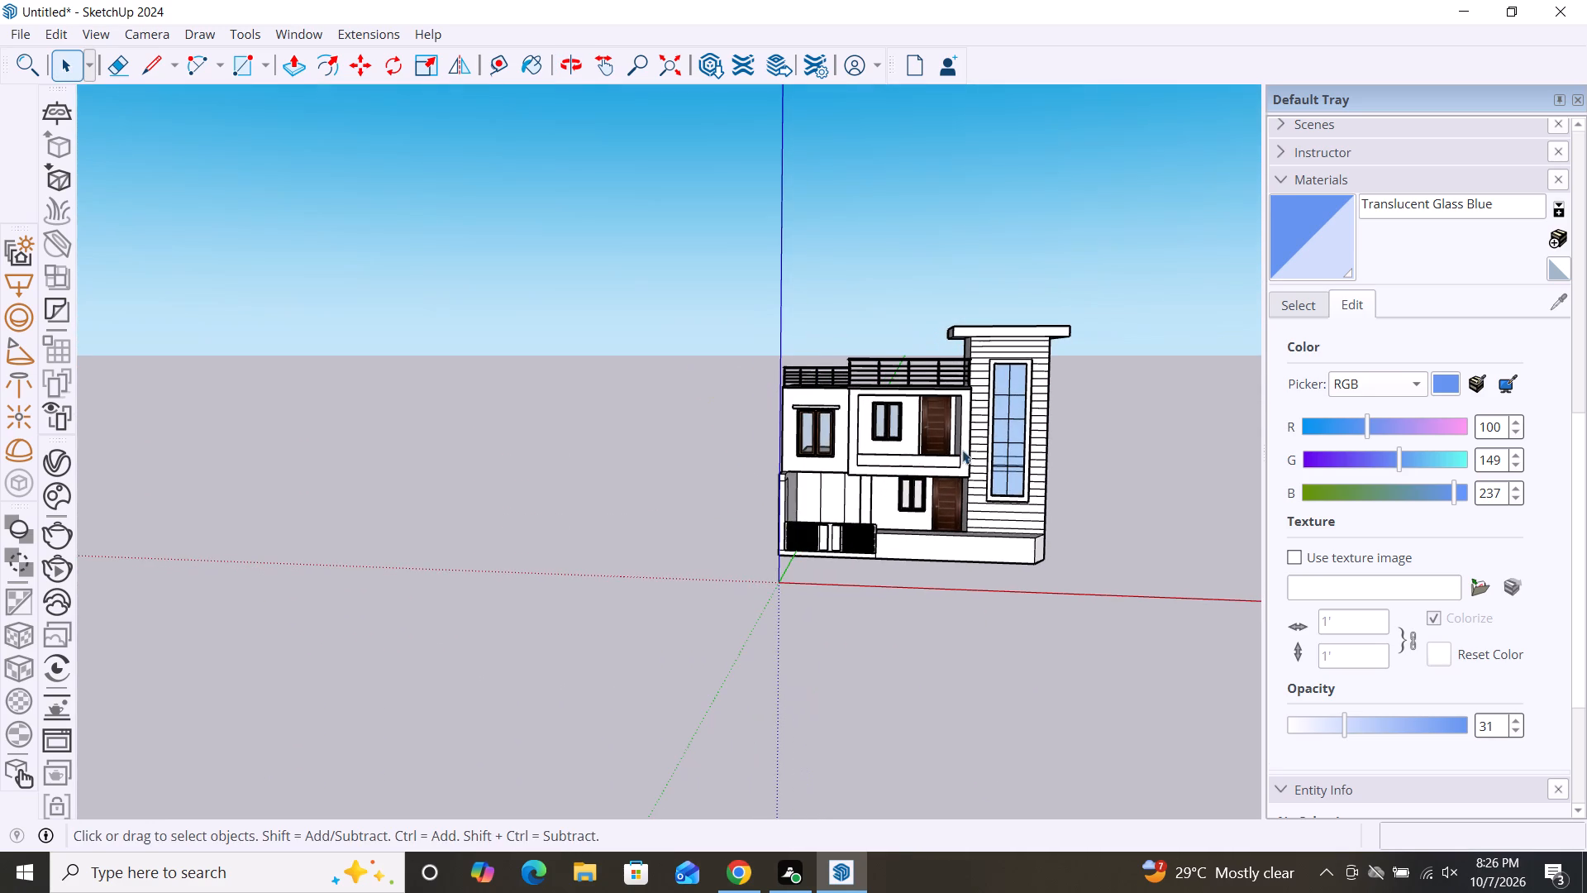
pyautogui.scroll(11, 1003, 449)
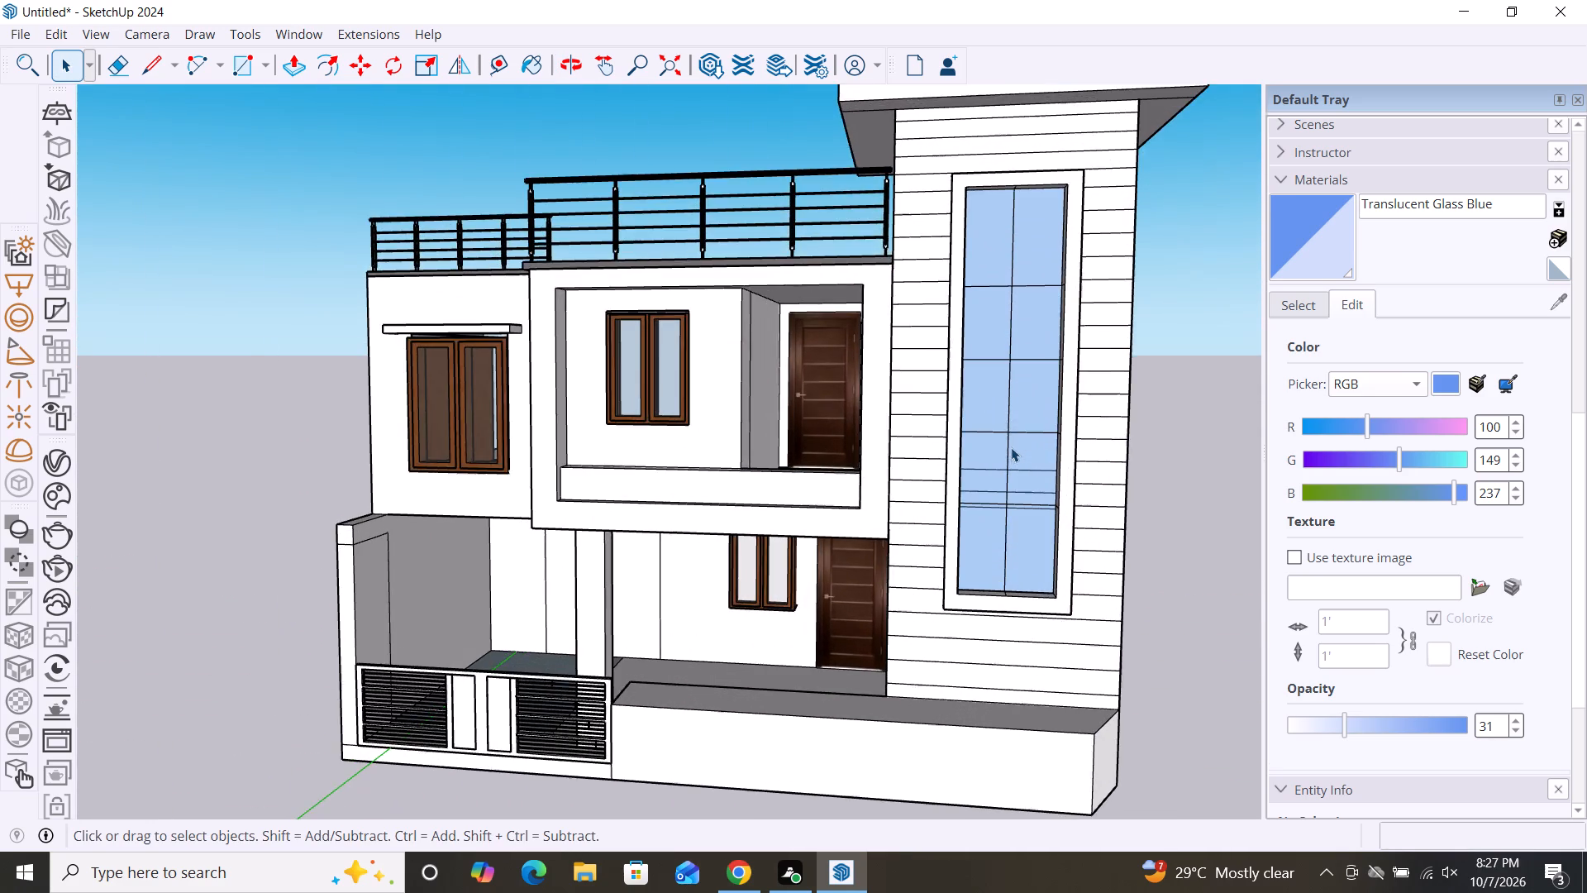
pyautogui.scroll(-3, 1001, 449)
pyautogui.scroll(-3, 866, 464)
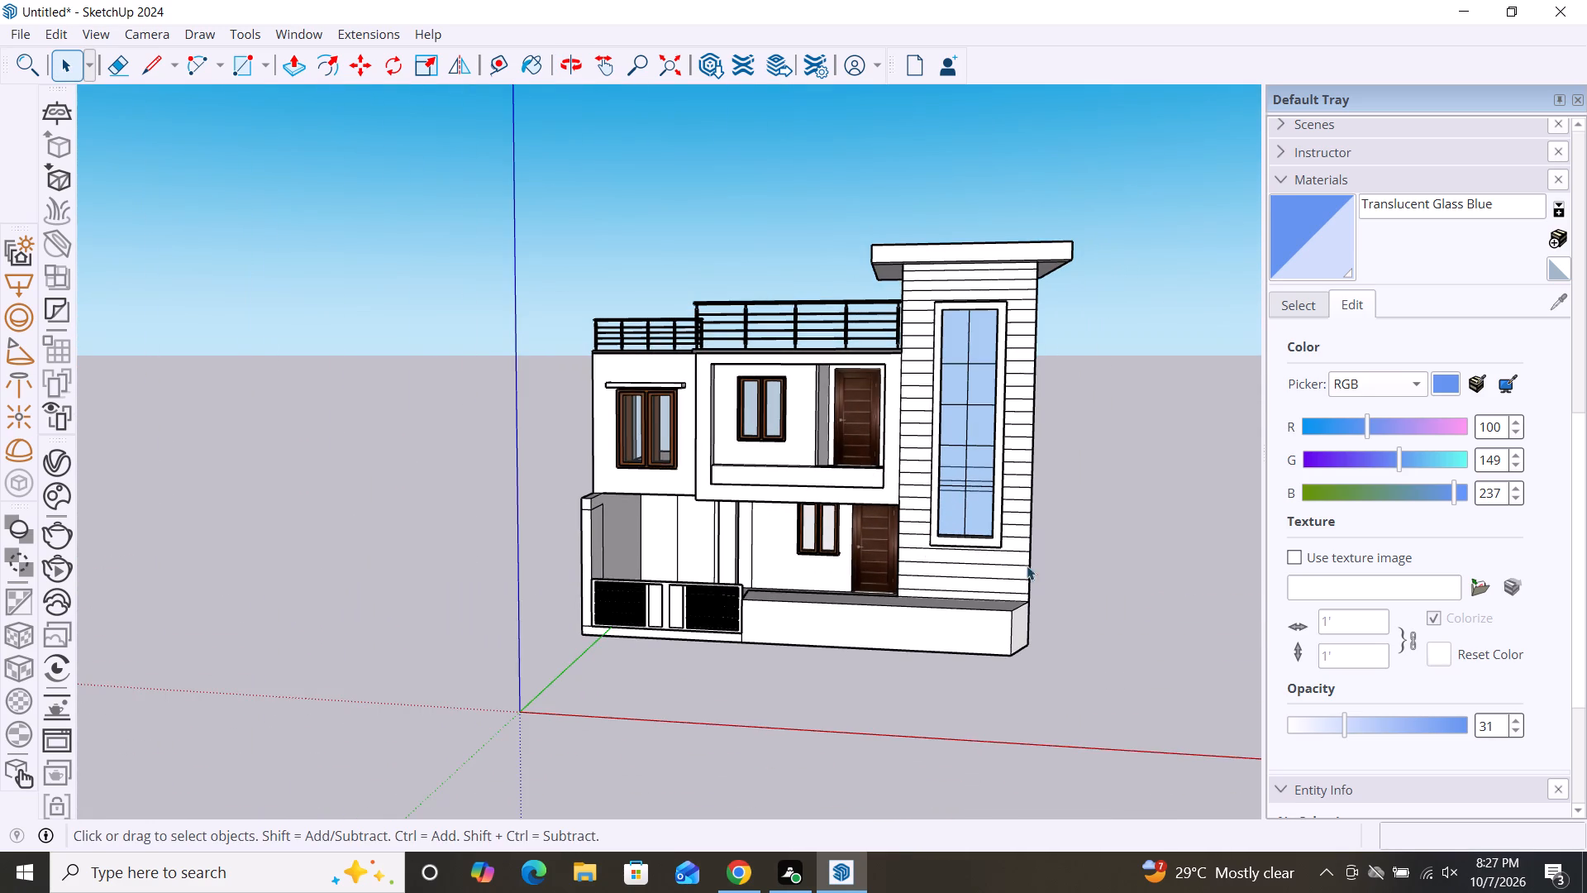
pyautogui.moveTo(1037, 568); pyautogui.dragTo(1112, 569, button='middle')
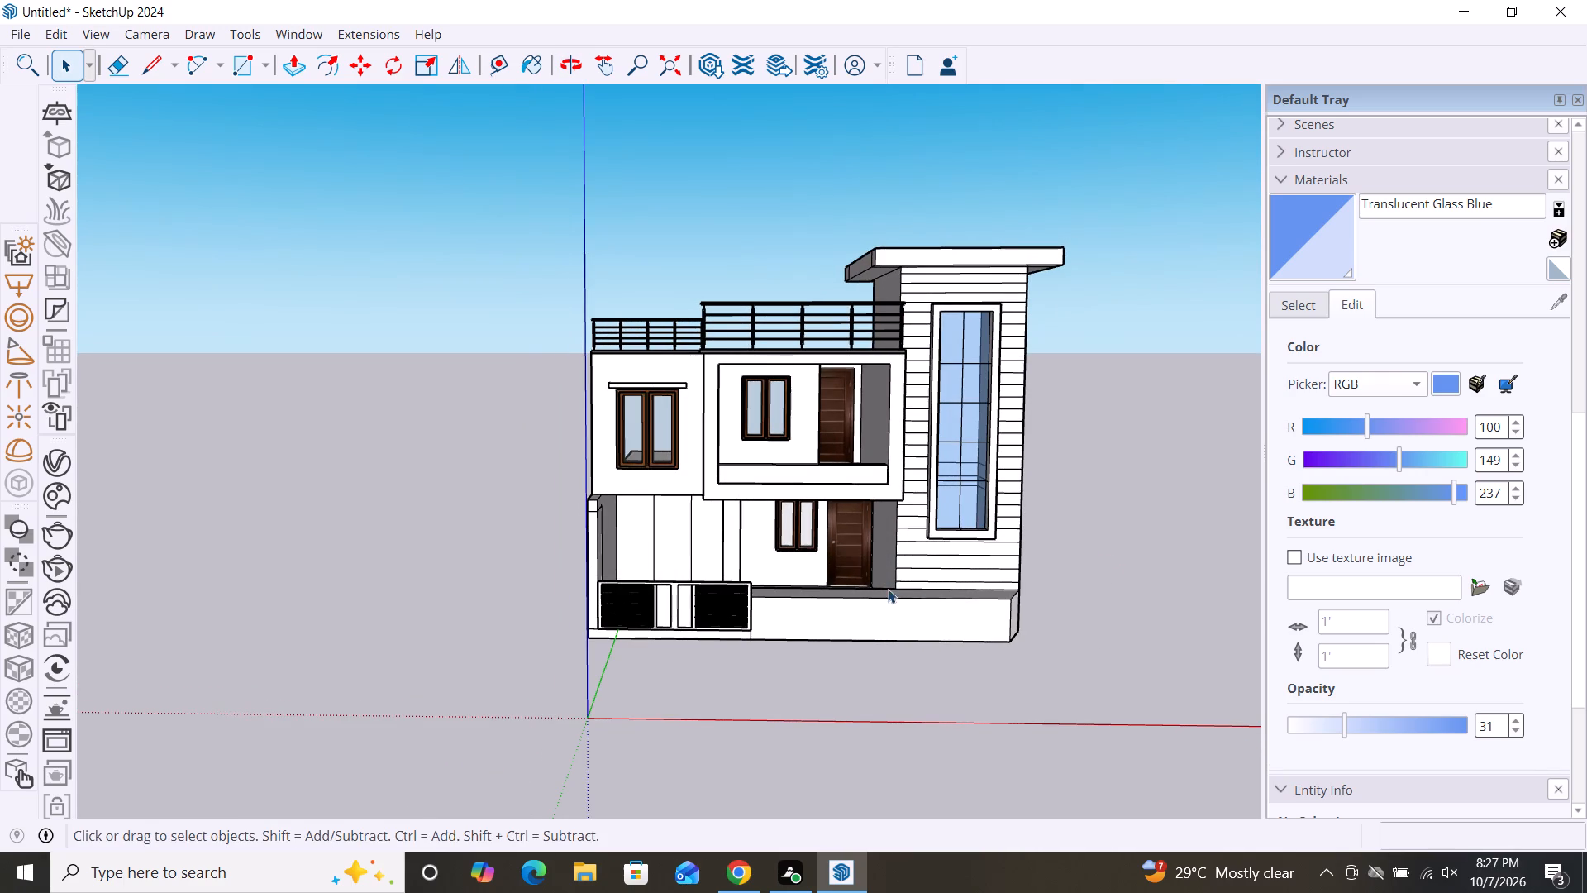
pyautogui.moveTo(888, 589); pyautogui.dragTo(834, 600, button='middle')
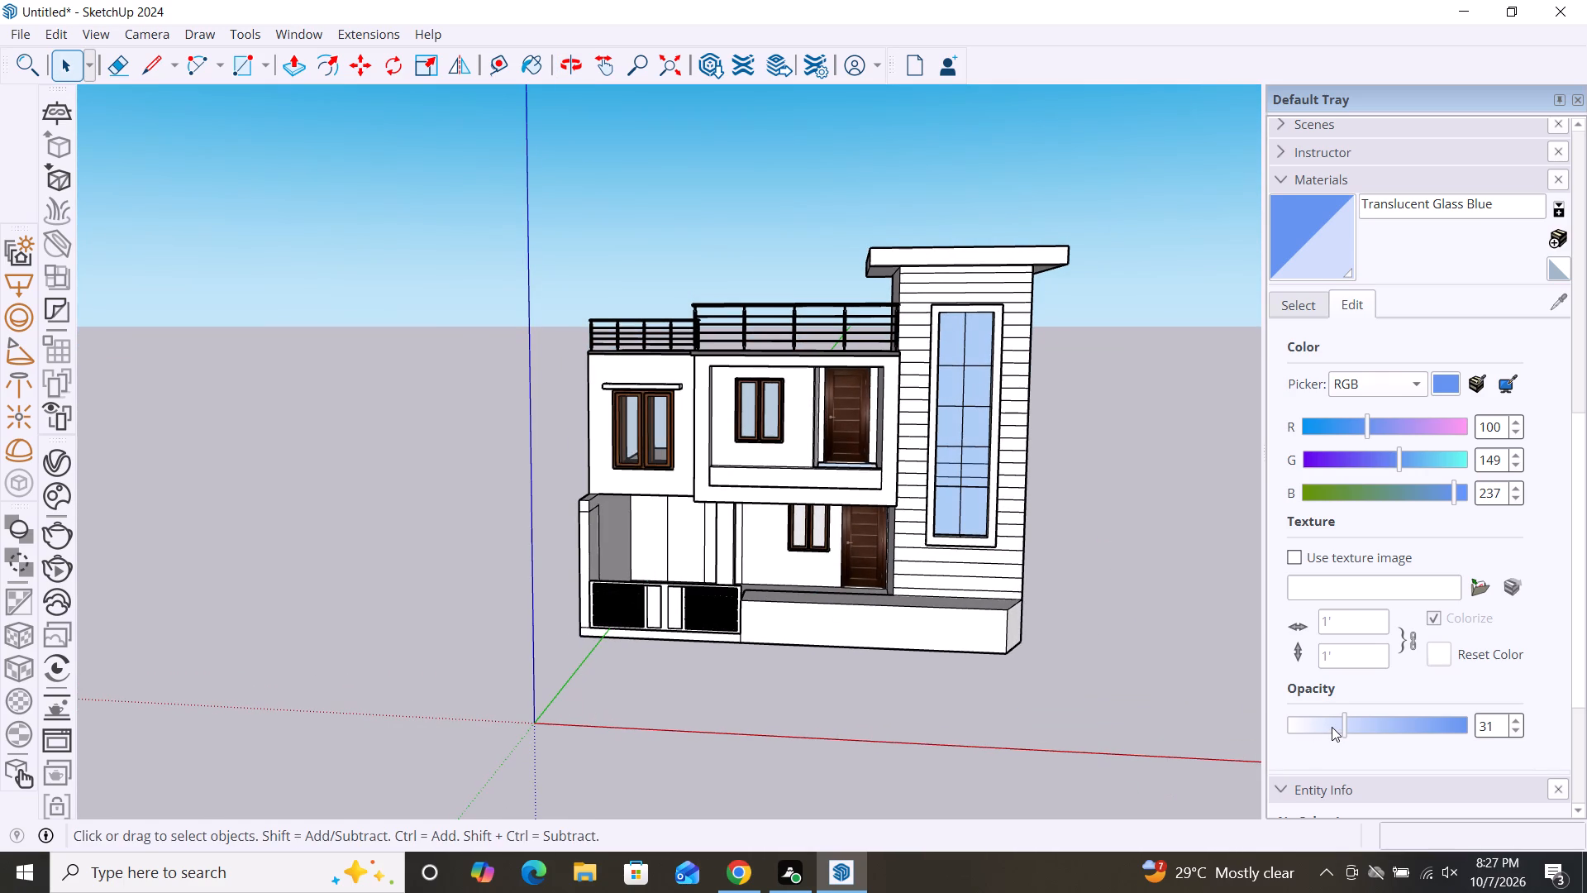
# Try opacities of 18, 39, 59 and 24 for Translucent Glass Blue, settling on 18.
pyautogui.click(1332, 727)
pyautogui.click(1320, 727)
pyautogui.click(1358, 725)
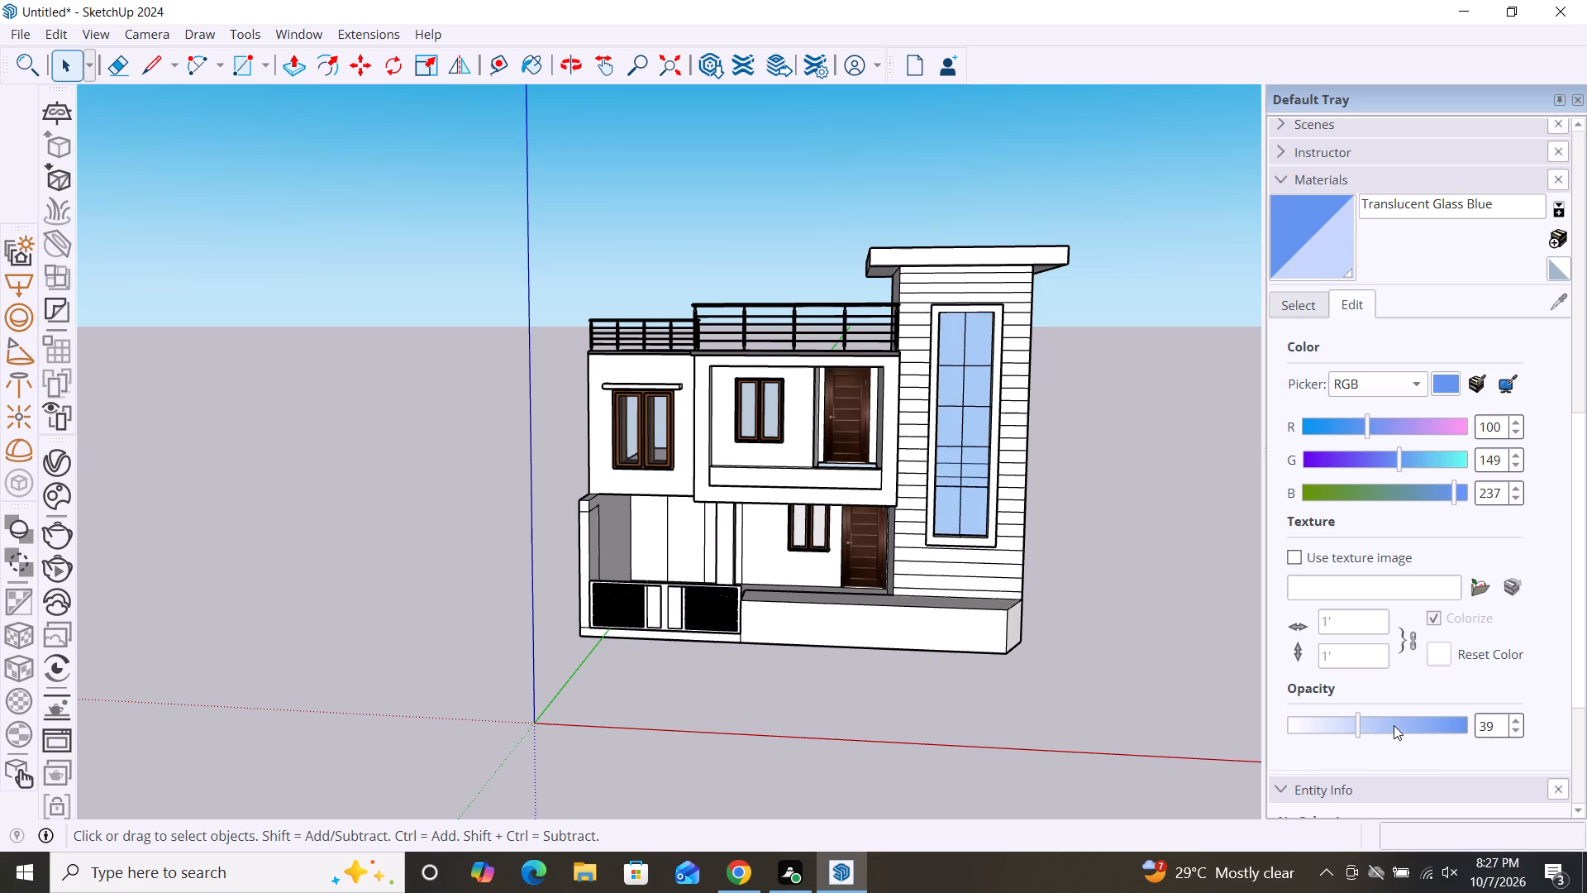
pyautogui.click(1394, 725)
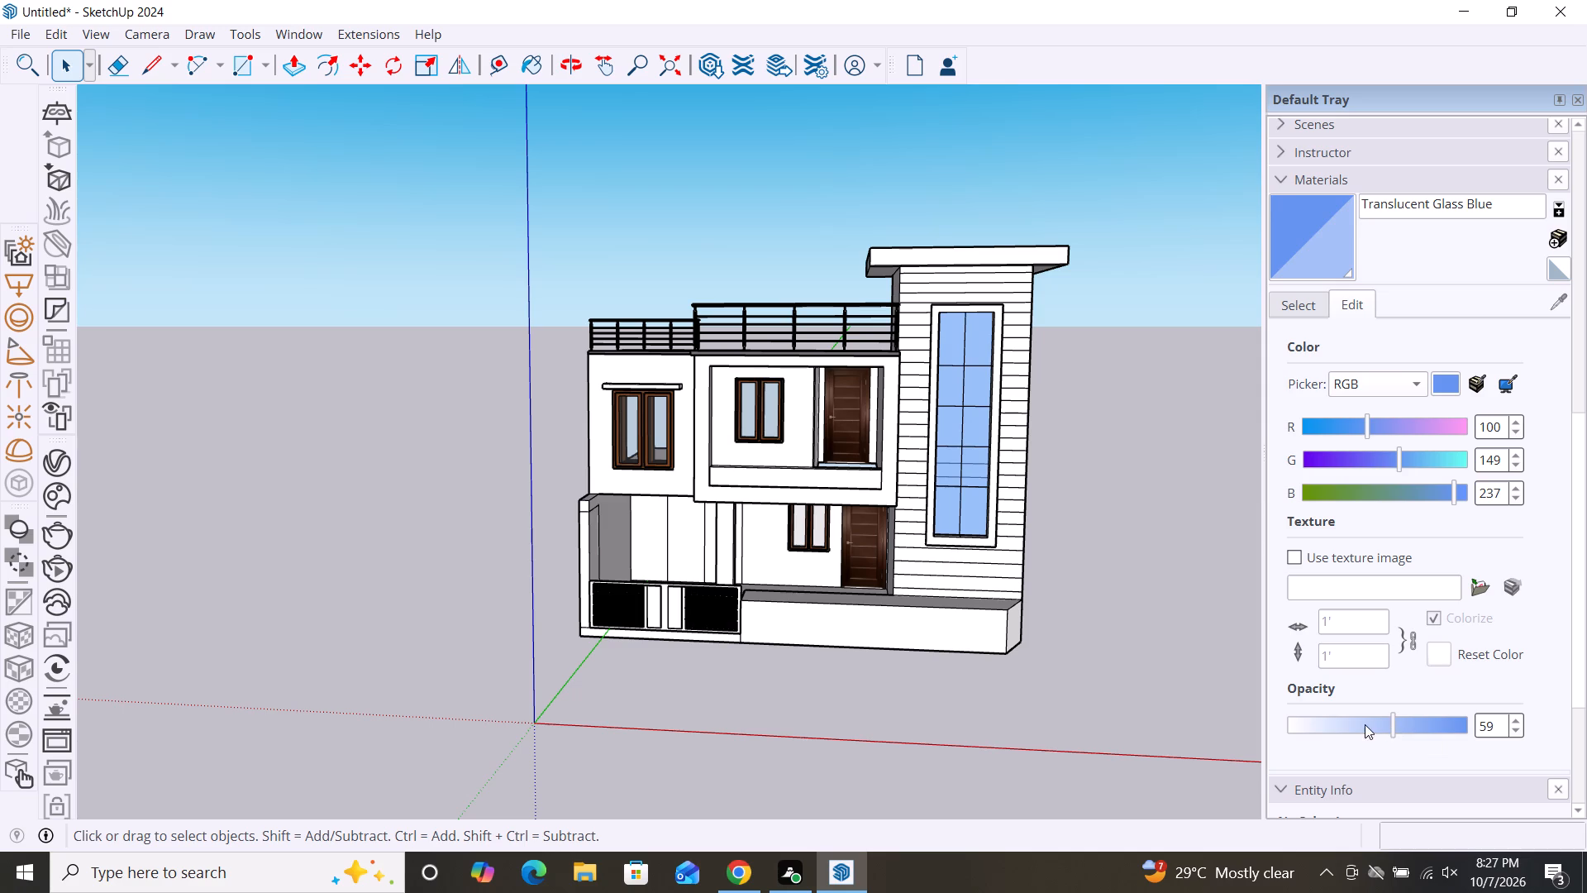
pyautogui.click(1332, 727)
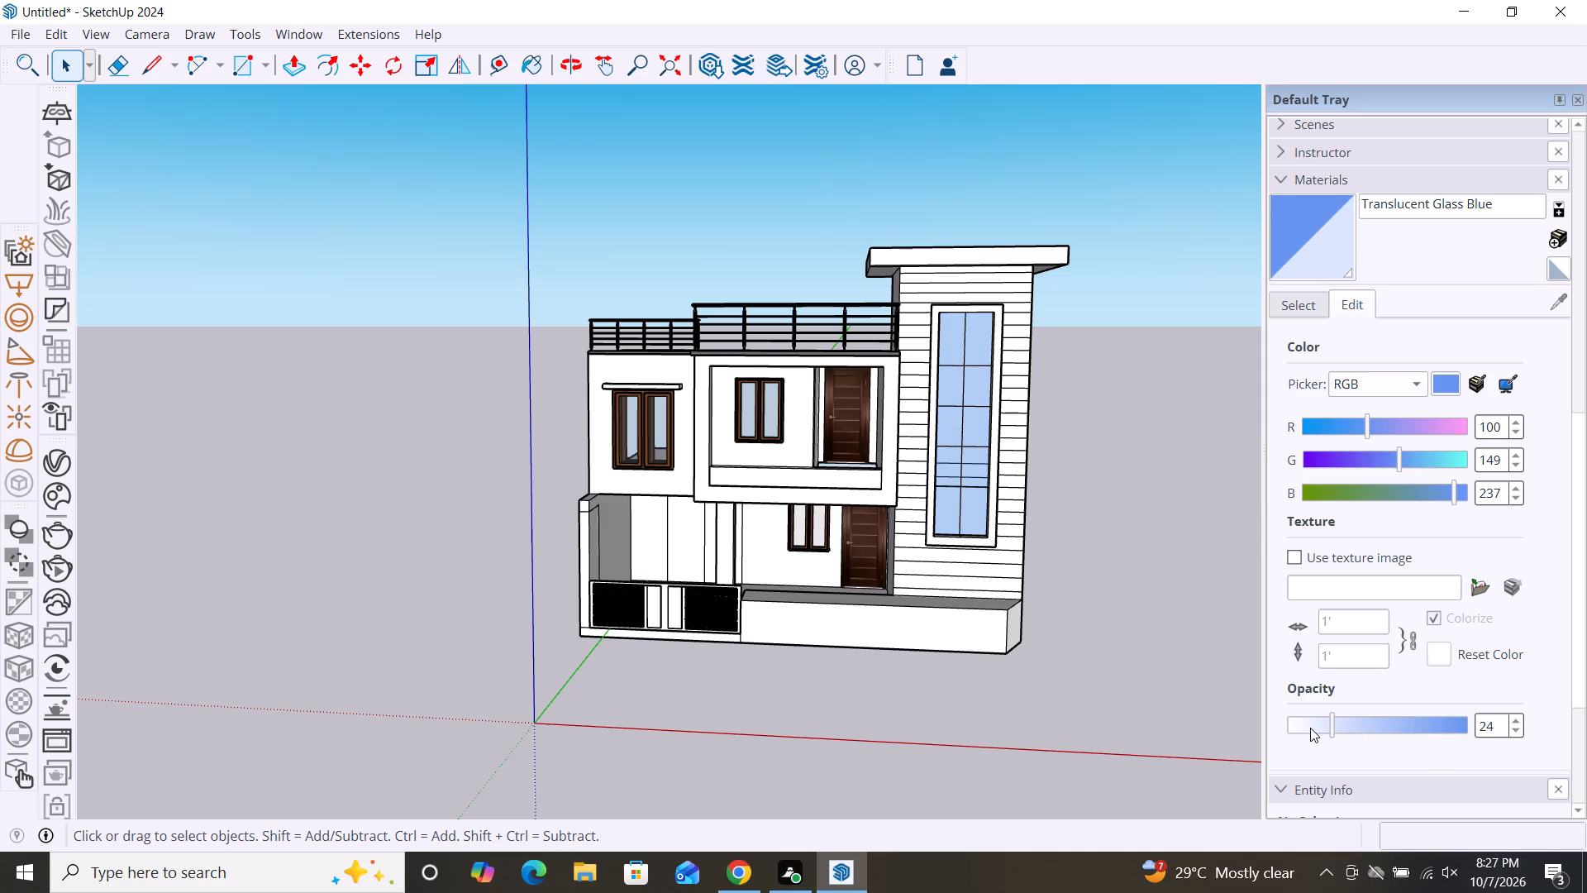
pyautogui.click(1320, 727)
# Examine the tower window's panes up close and the front facade from different angles with the more transparent glass.
pyautogui.scroll(-2, 1021, 634)
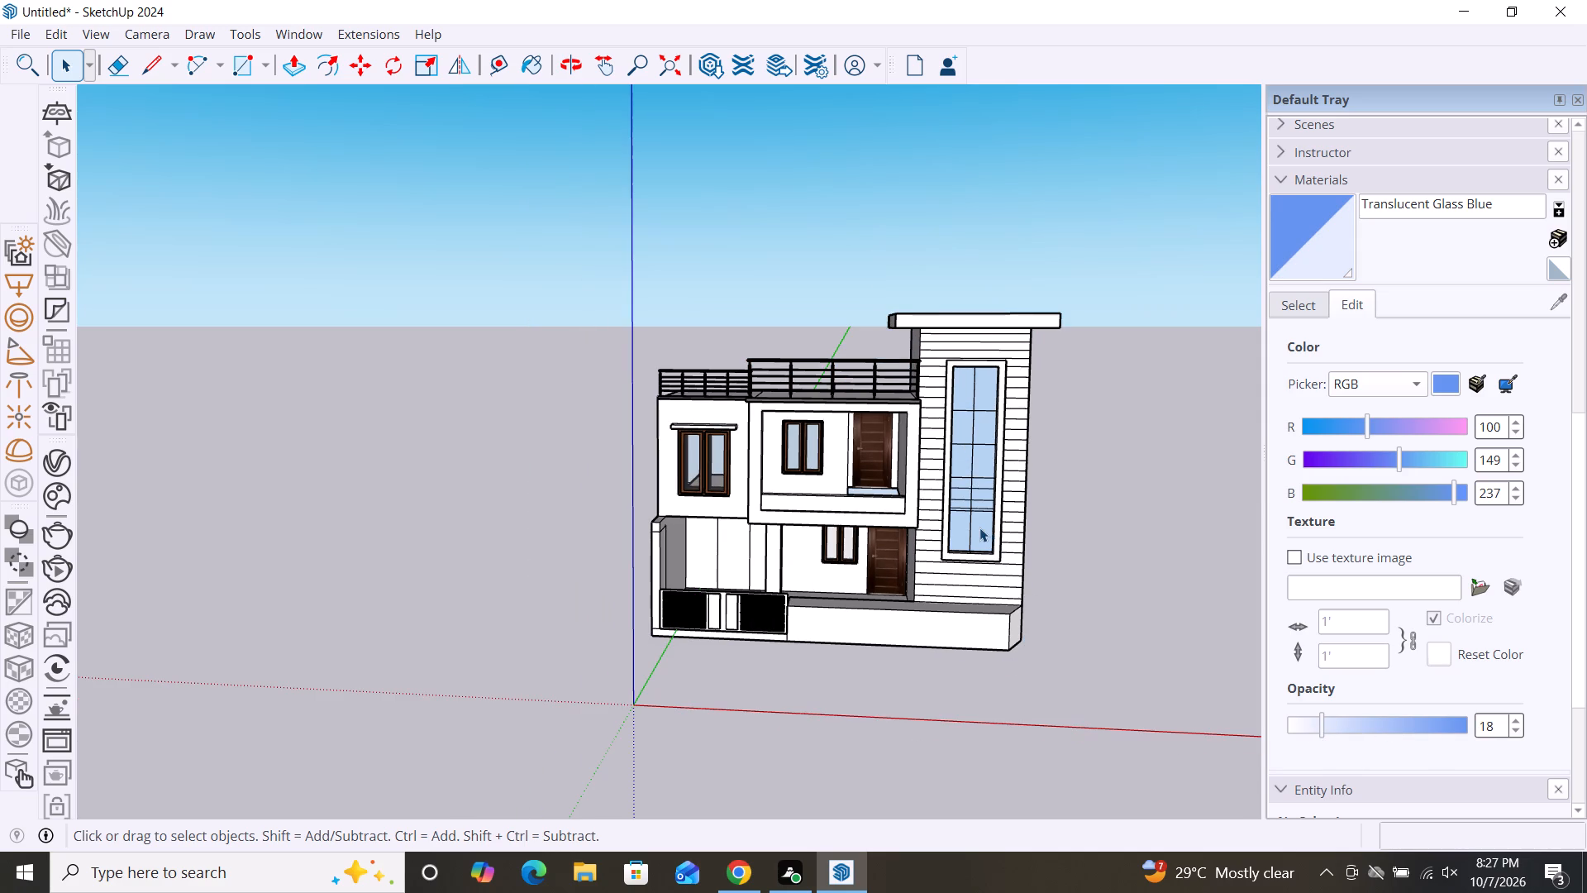
pyautogui.scroll(9, 979, 528)
pyautogui.click(990, 466)
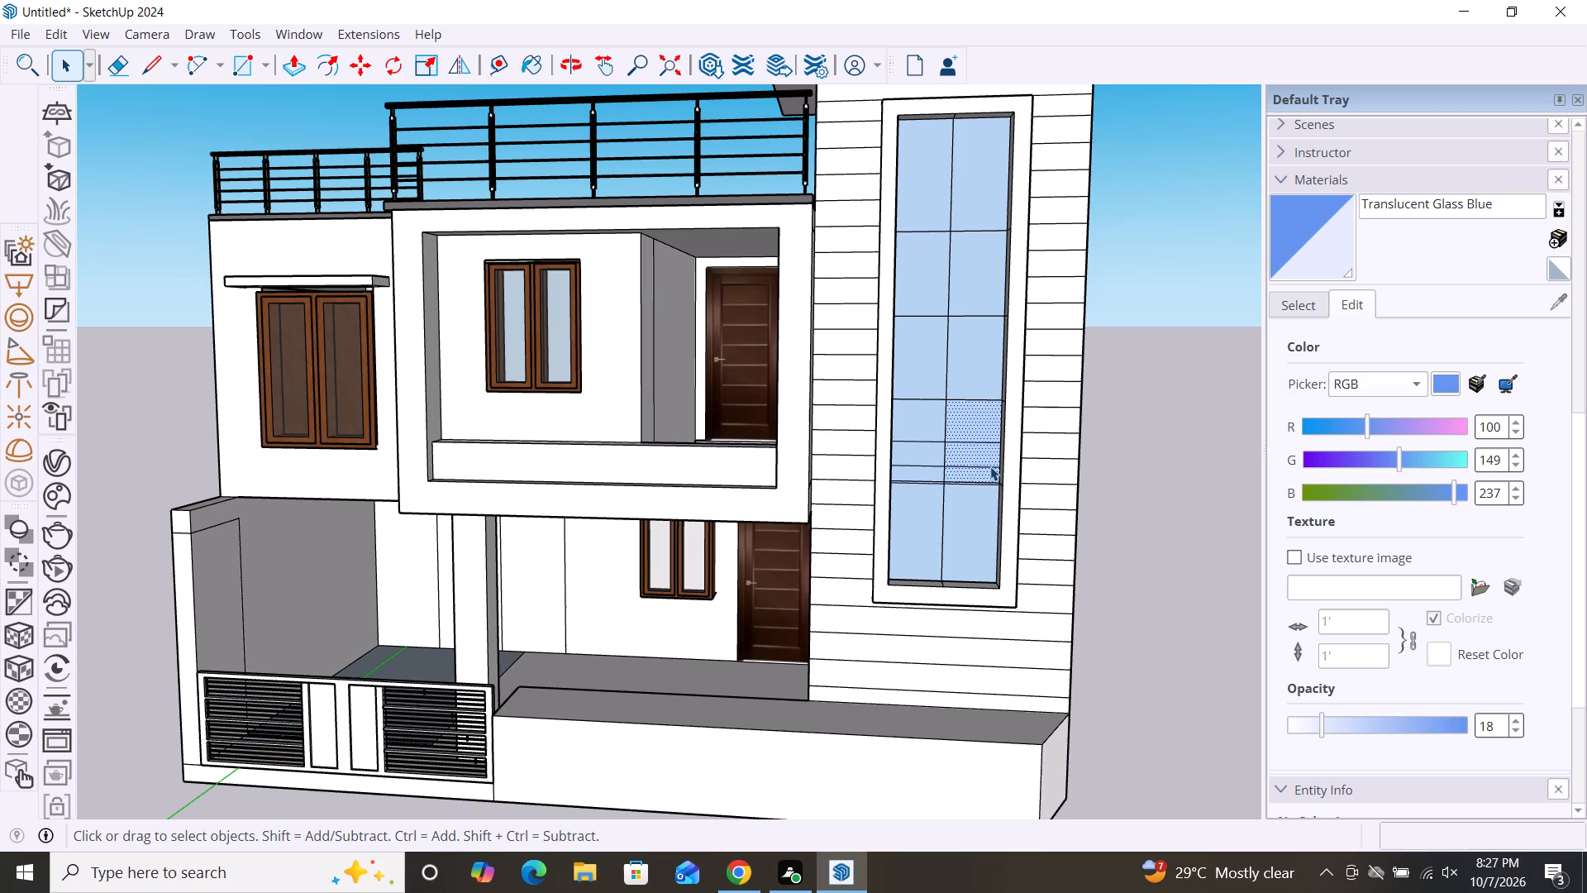
pyautogui.click(1313, 619)
pyautogui.scroll(1, 959, 487)
pyautogui.click(1120, 499)
pyautogui.scroll(-6, 979, 479)
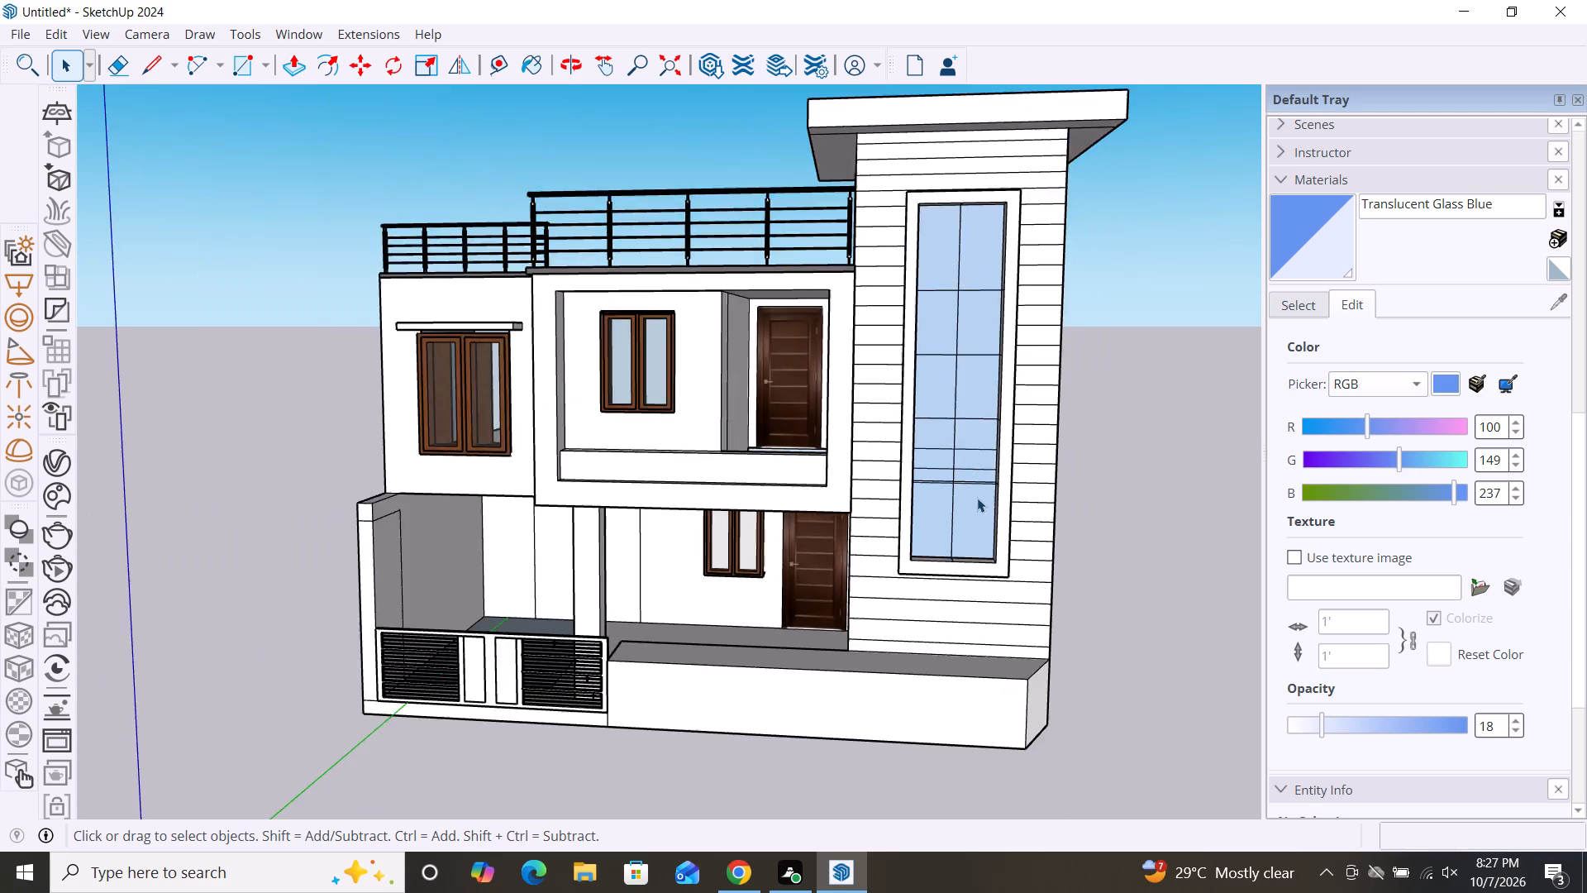
pyautogui.scroll(-2, 977, 498)
pyautogui.moveTo(952, 578); pyautogui.dragTo(1097, 633, button='middle')
pyautogui.moveTo(959, 602); pyautogui.dragTo(872, 580, button='middle')
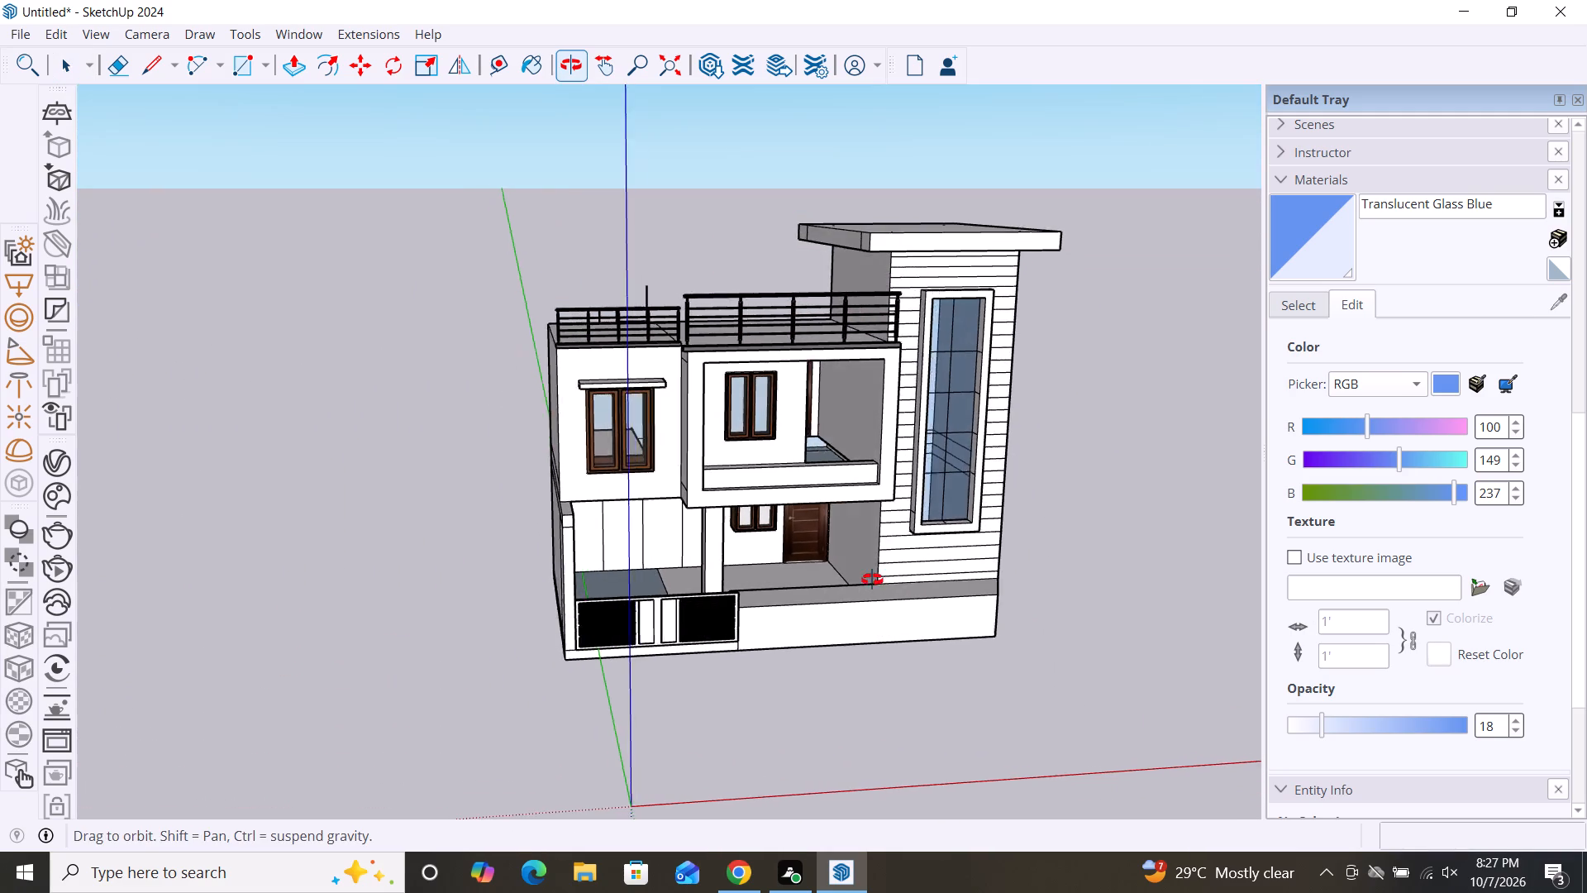
pyautogui.moveTo(872, 580); pyautogui.dragTo(868, 569, button='middle')
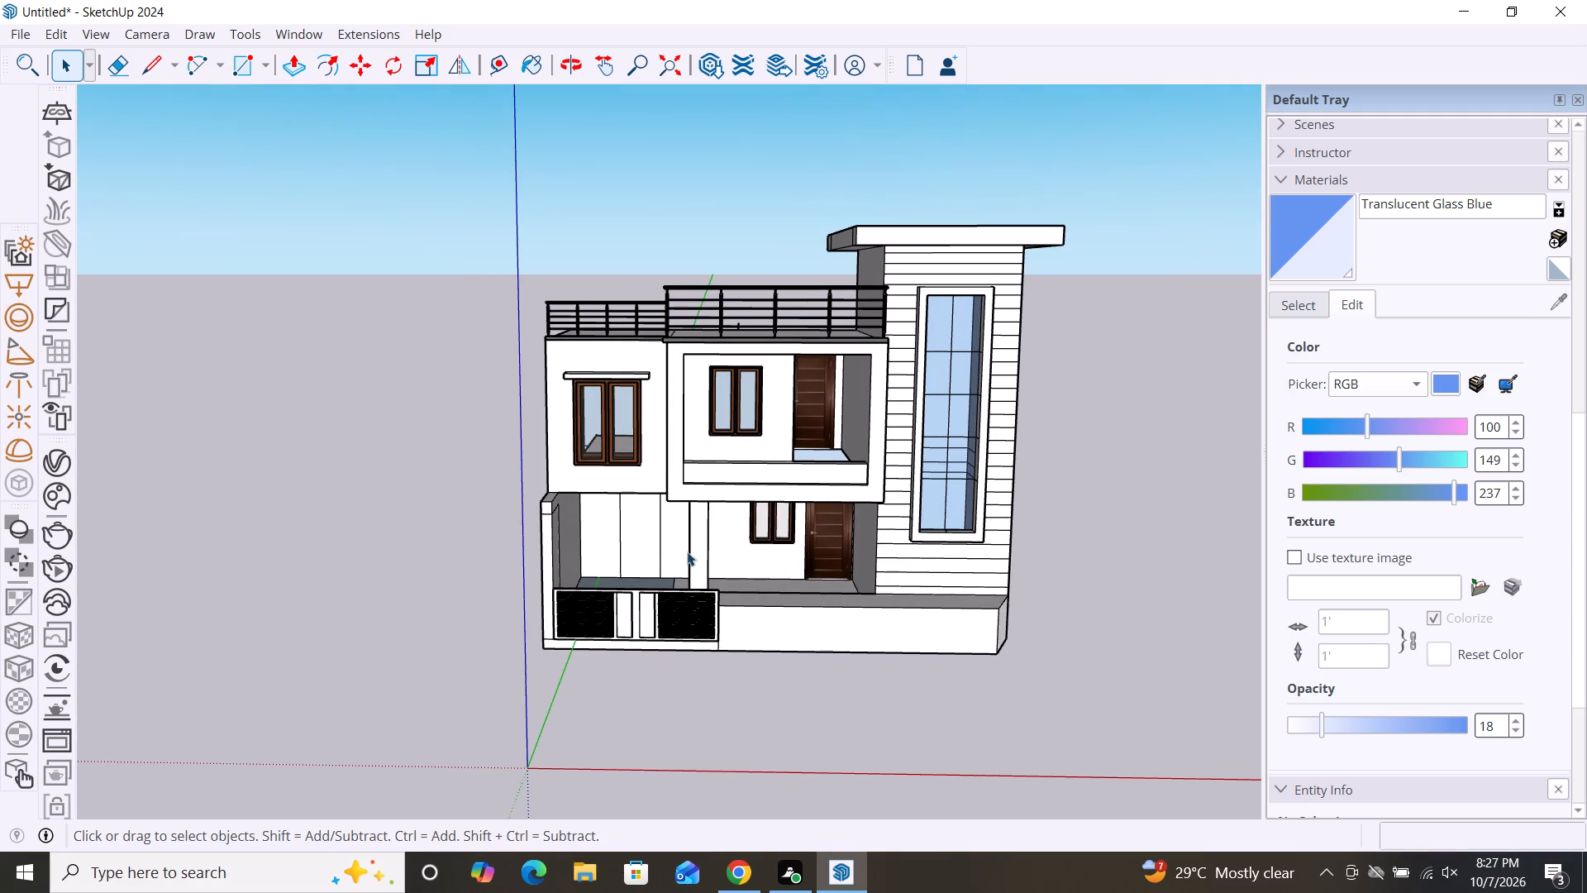
pyautogui.scroll(3, 652, 542)
pyautogui.scroll(-2, 649, 542)
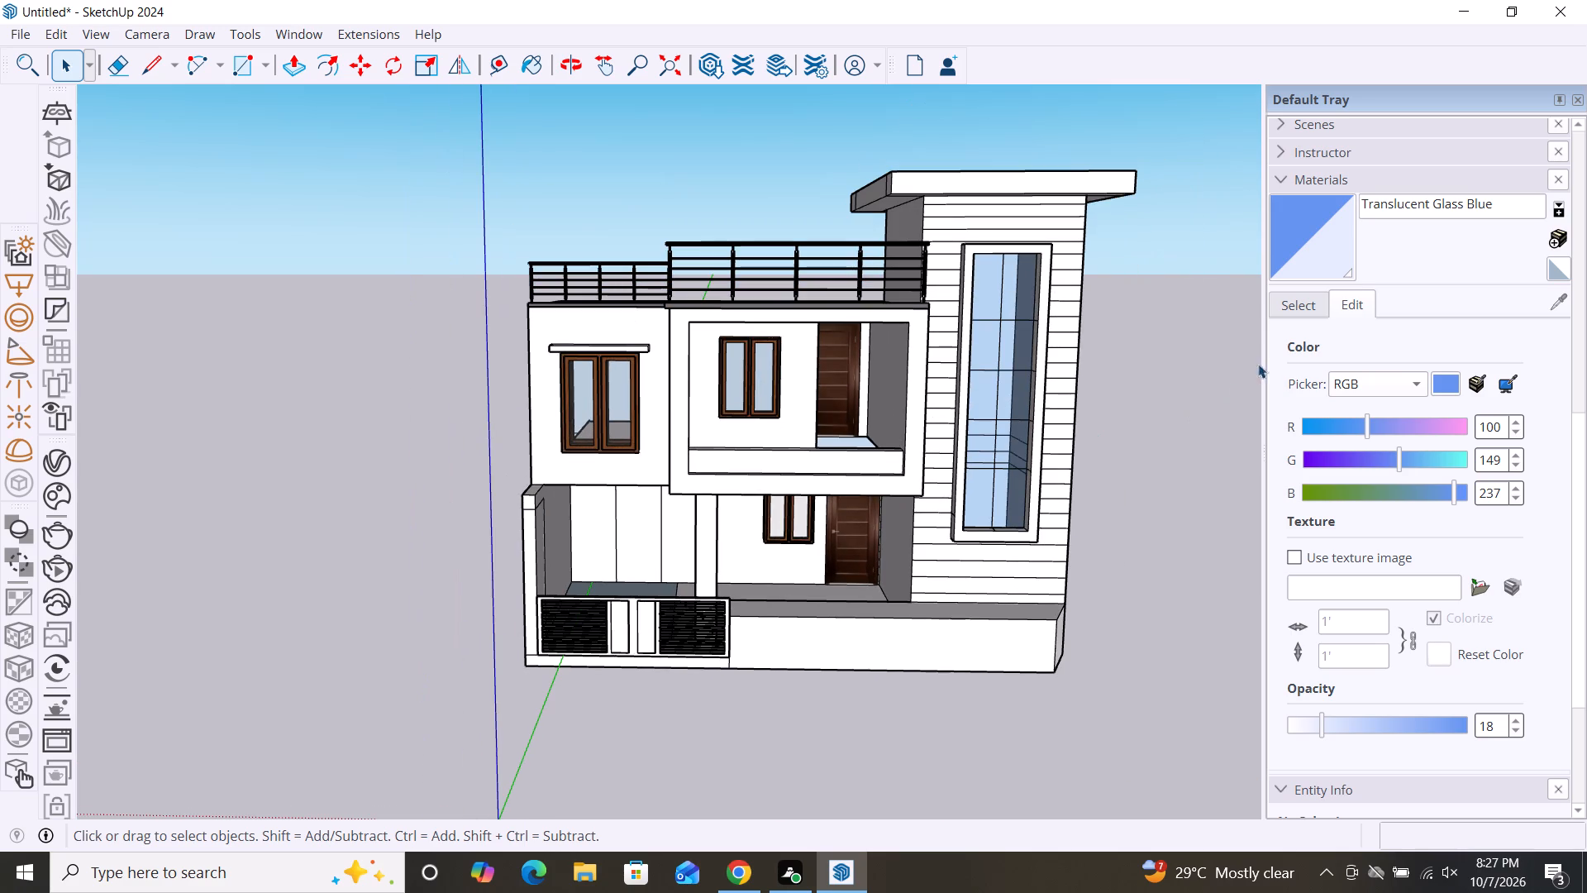
# Leave the glass material's editing settings and open the Colors material collection.
pyautogui.click(1413, 389)
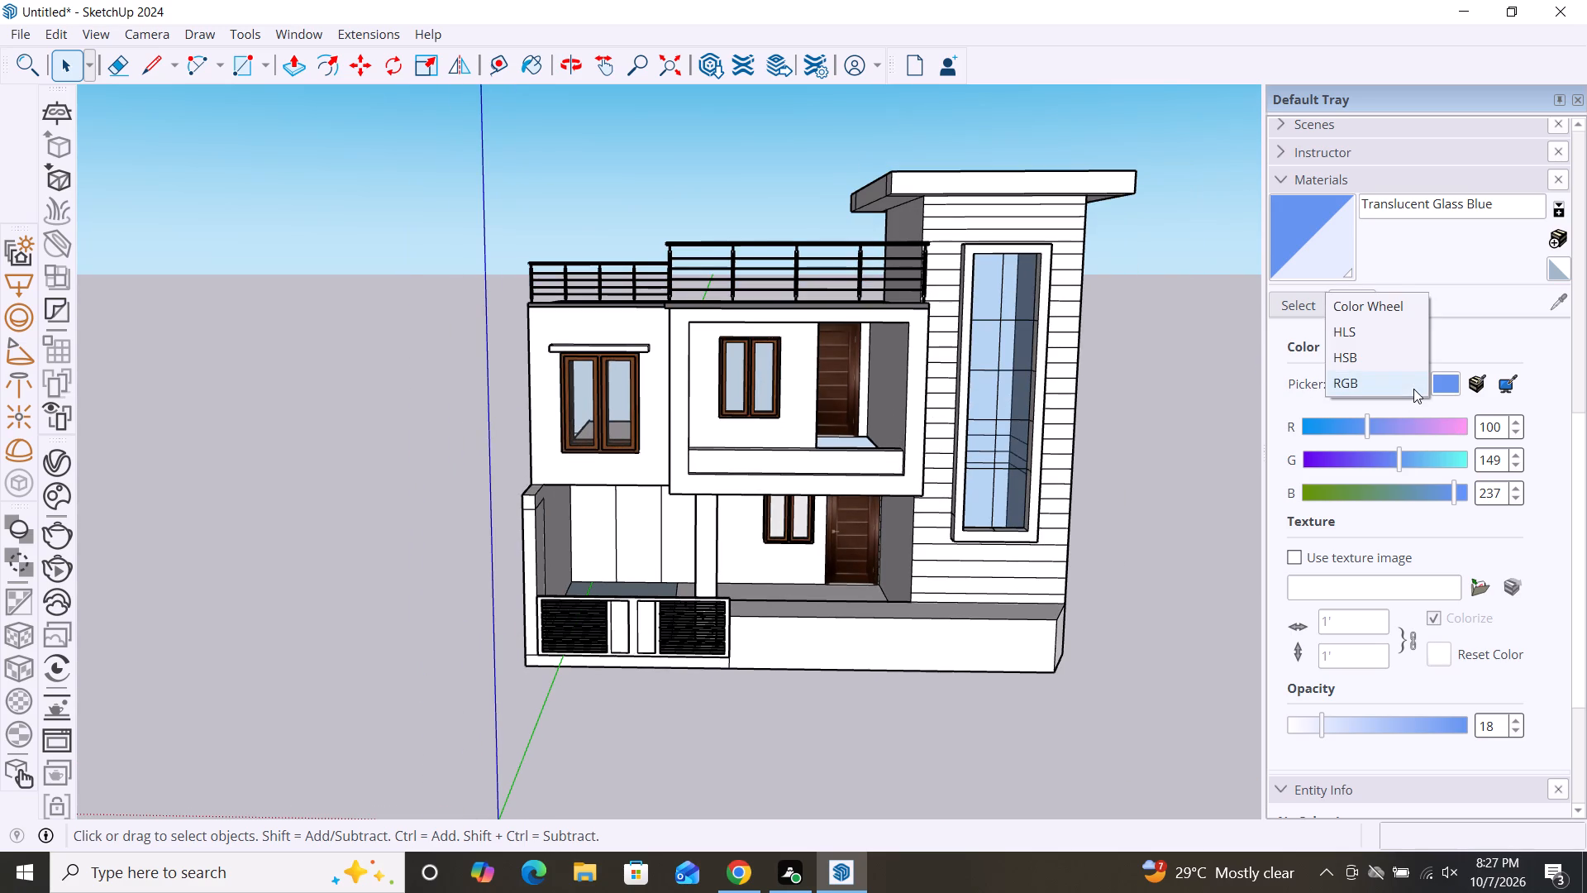
pyautogui.click(1307, 302)
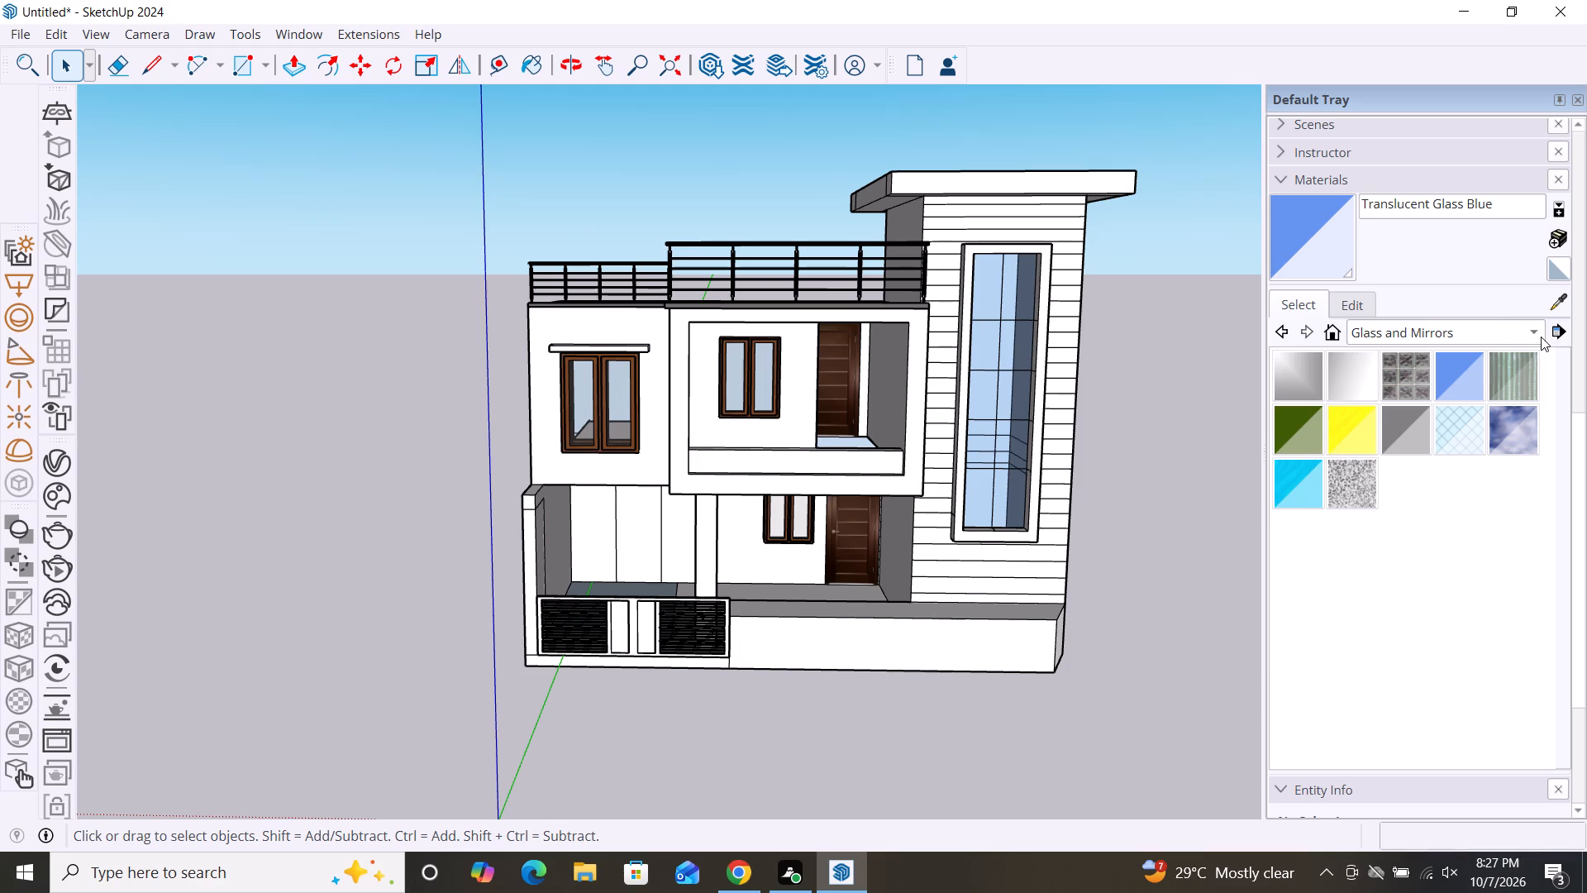
pyautogui.scroll(-3, 1041, 549)
pyautogui.moveTo(1019, 577); pyautogui.dragTo(1008, 517, button='middle')
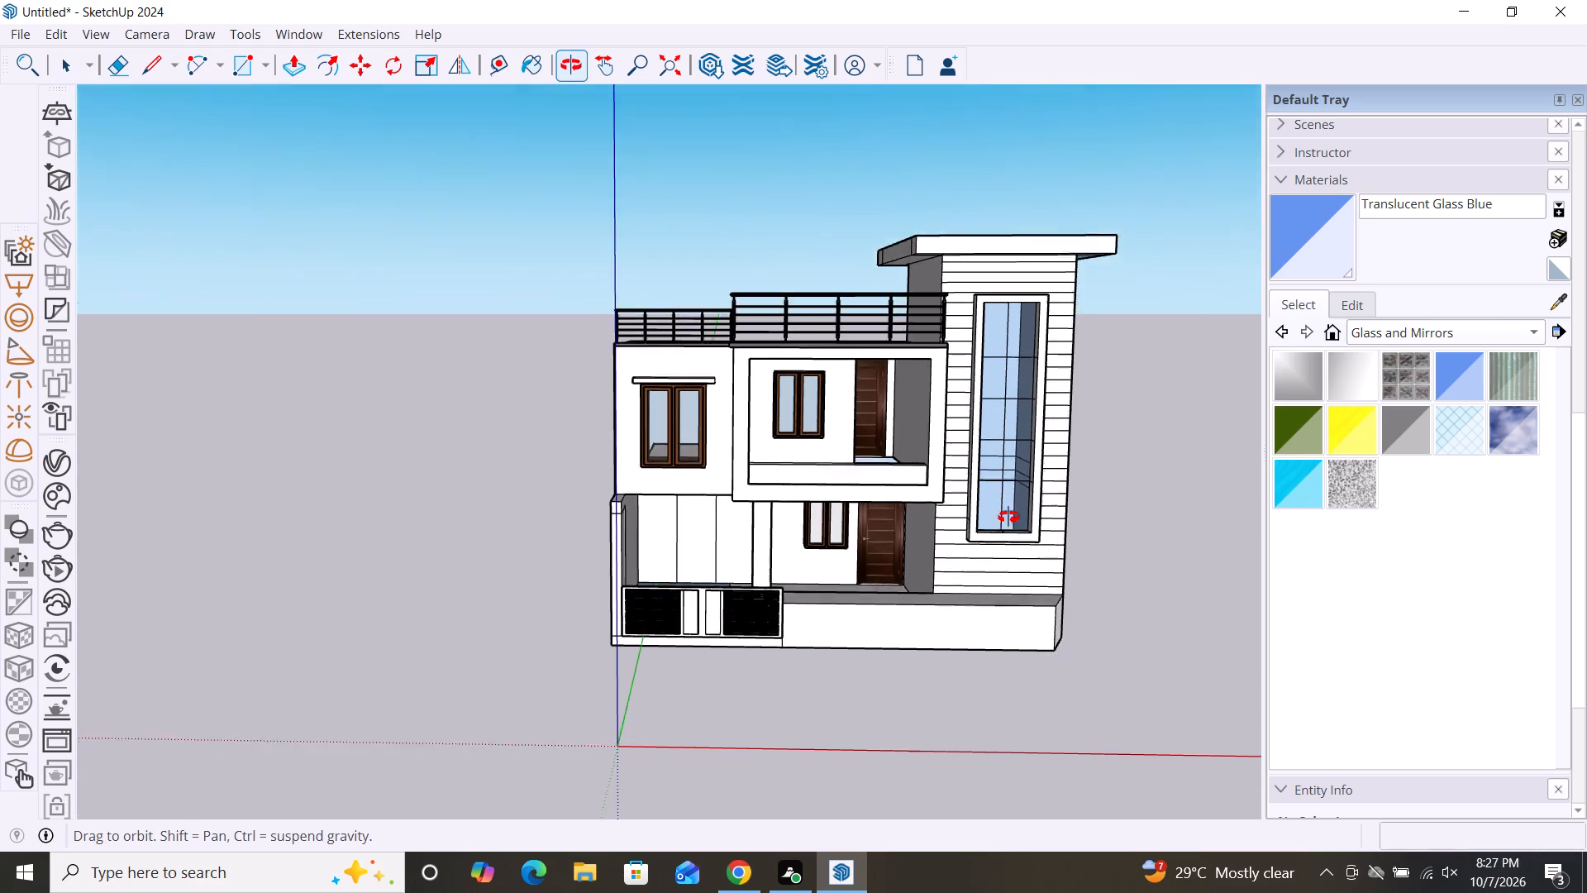
pyautogui.moveTo(1008, 517); pyautogui.dragTo(946, 533, button='middle')
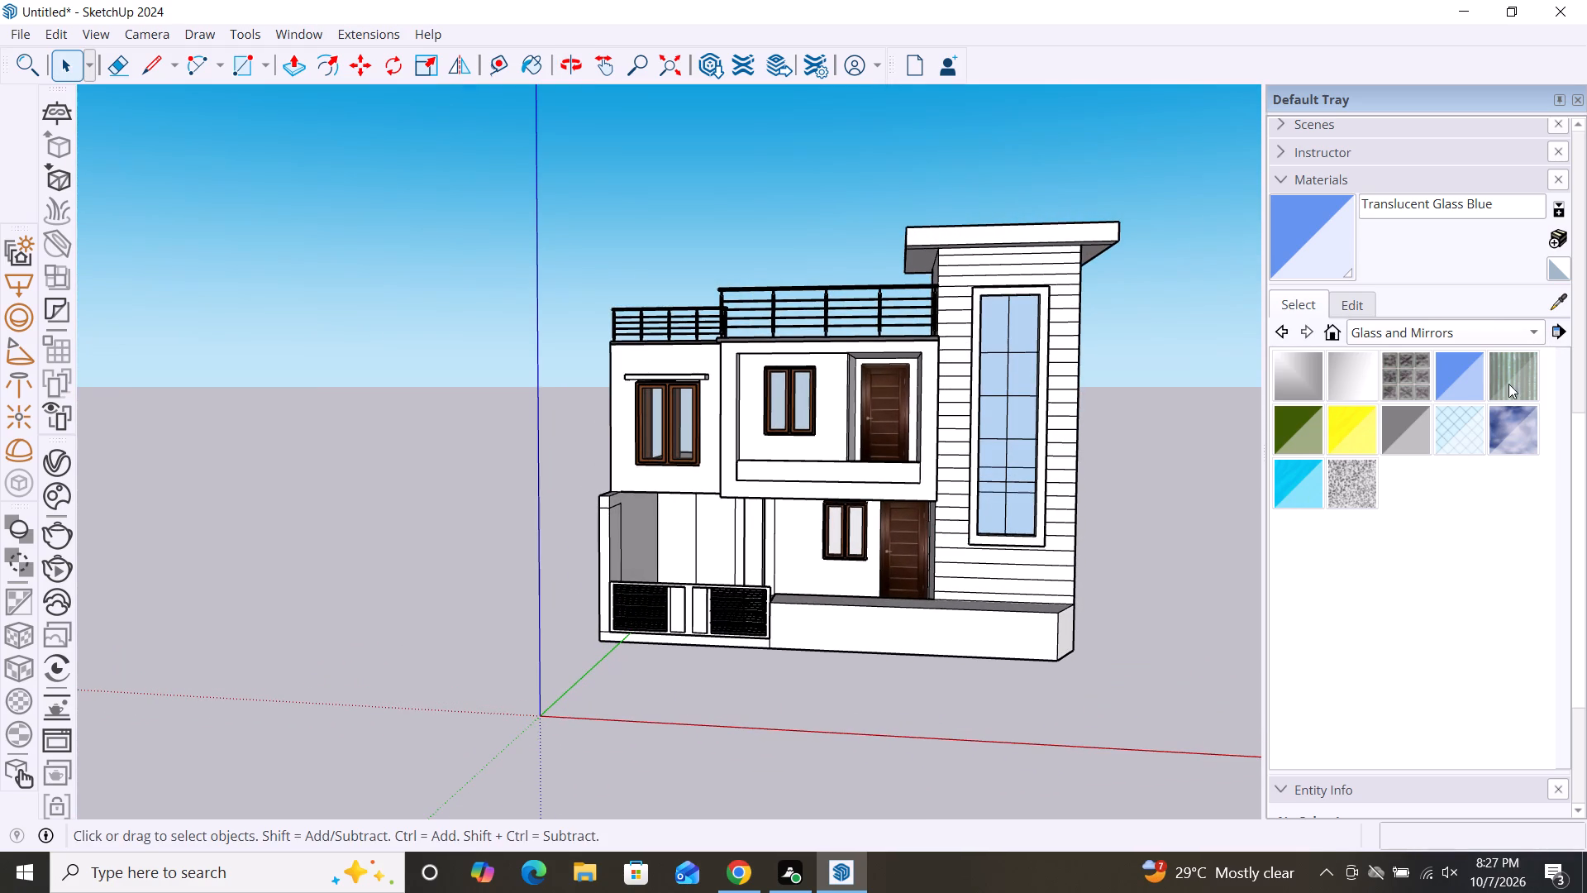
pyautogui.click(1534, 335)
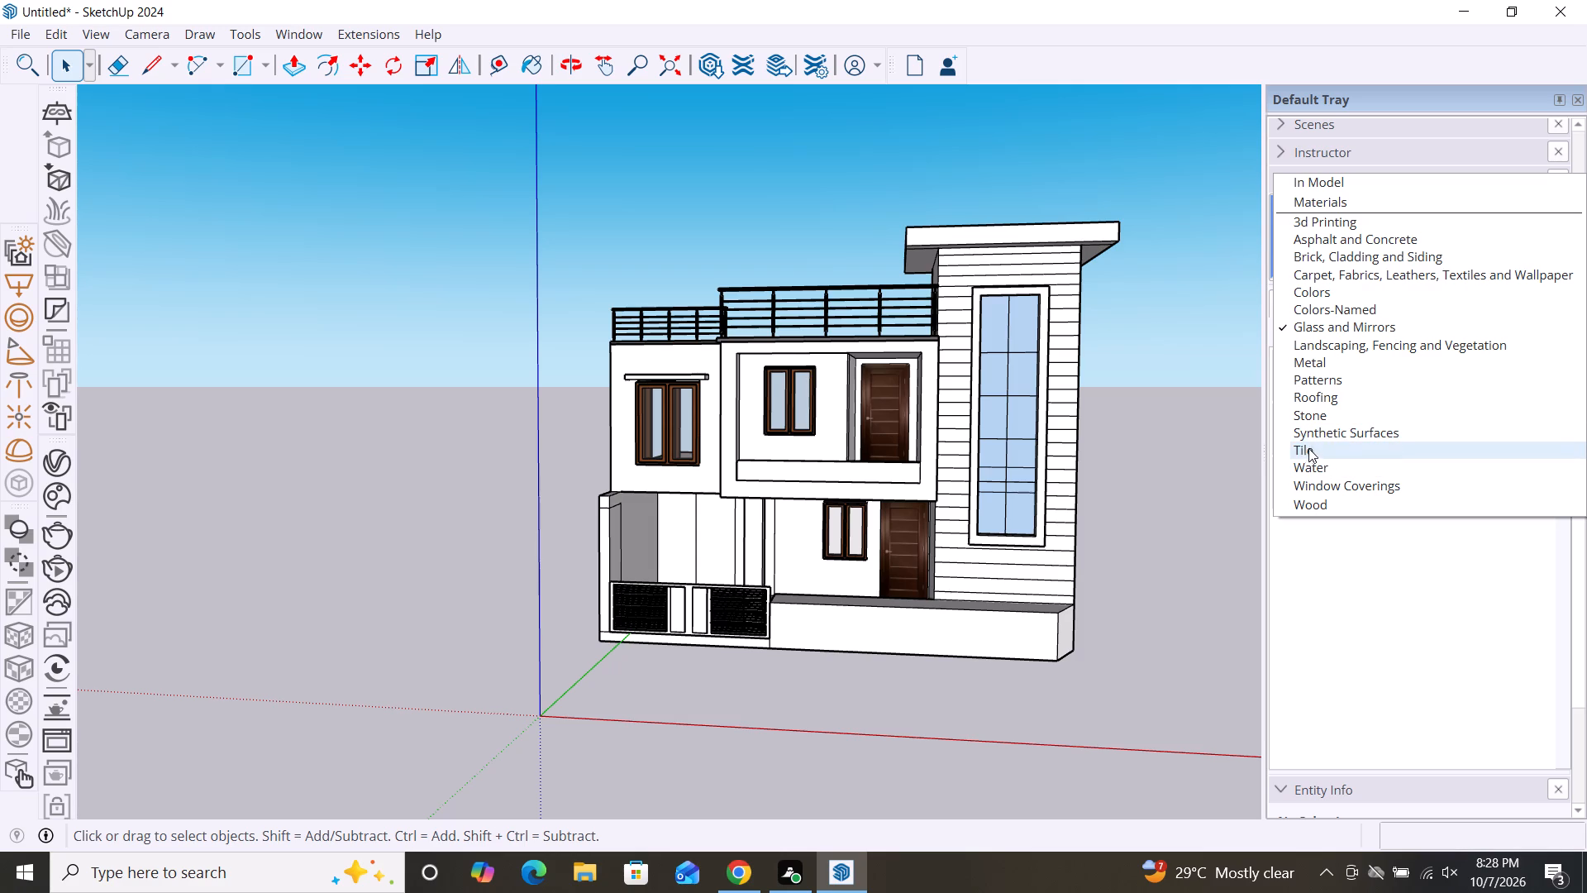
pyautogui.click(1324, 297)
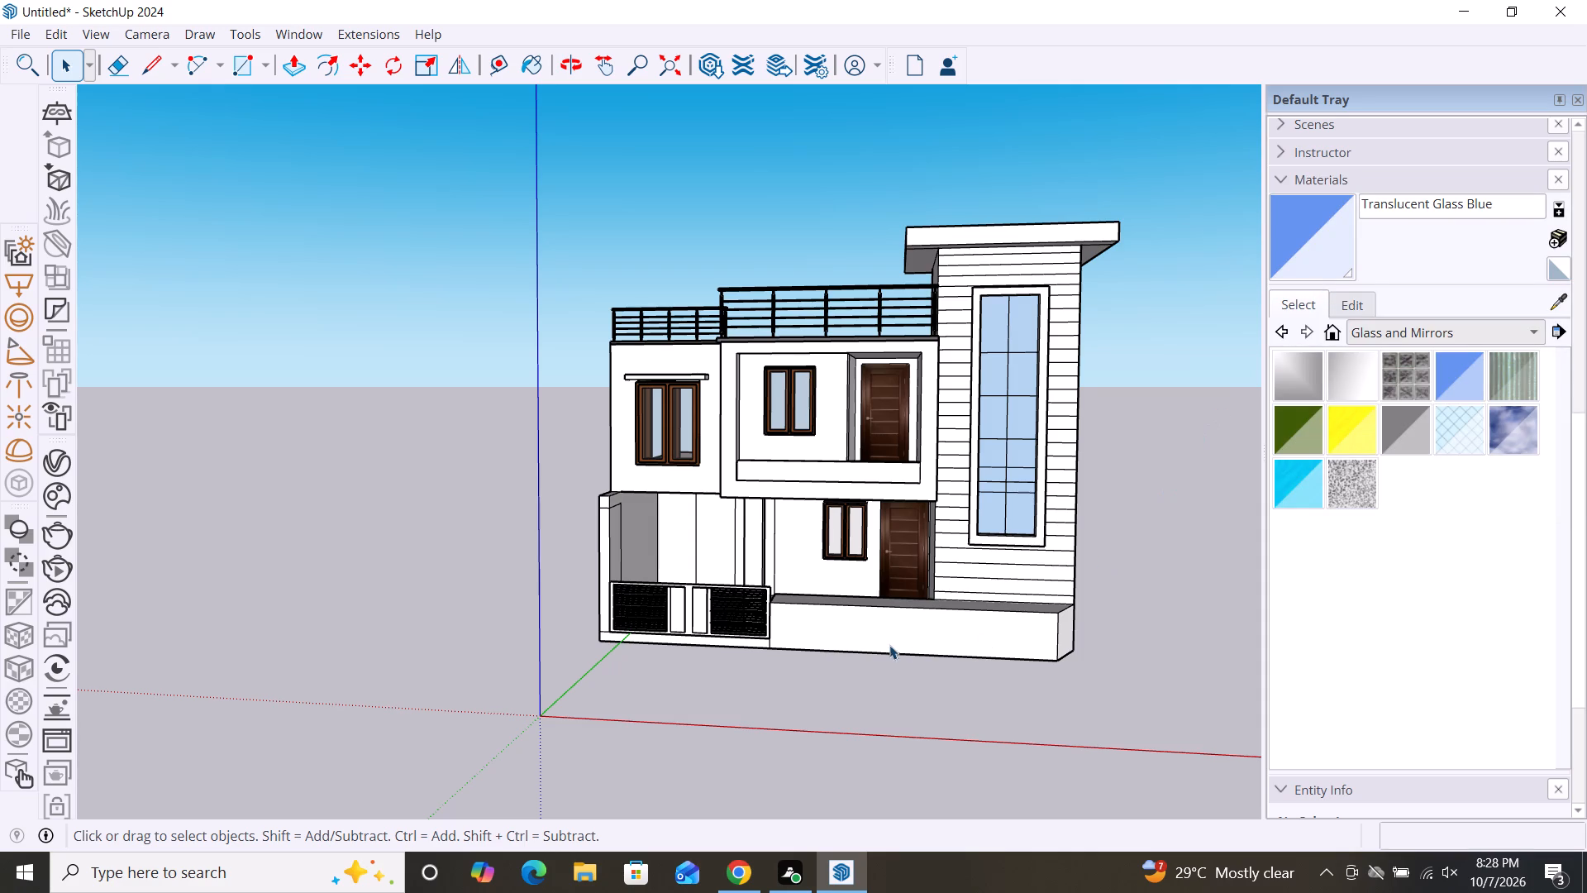
# Paint the face of the projecting frame around the first-floor balcony with Color J07 from the Colors collection.
pyautogui.scroll(-2, 888, 642)
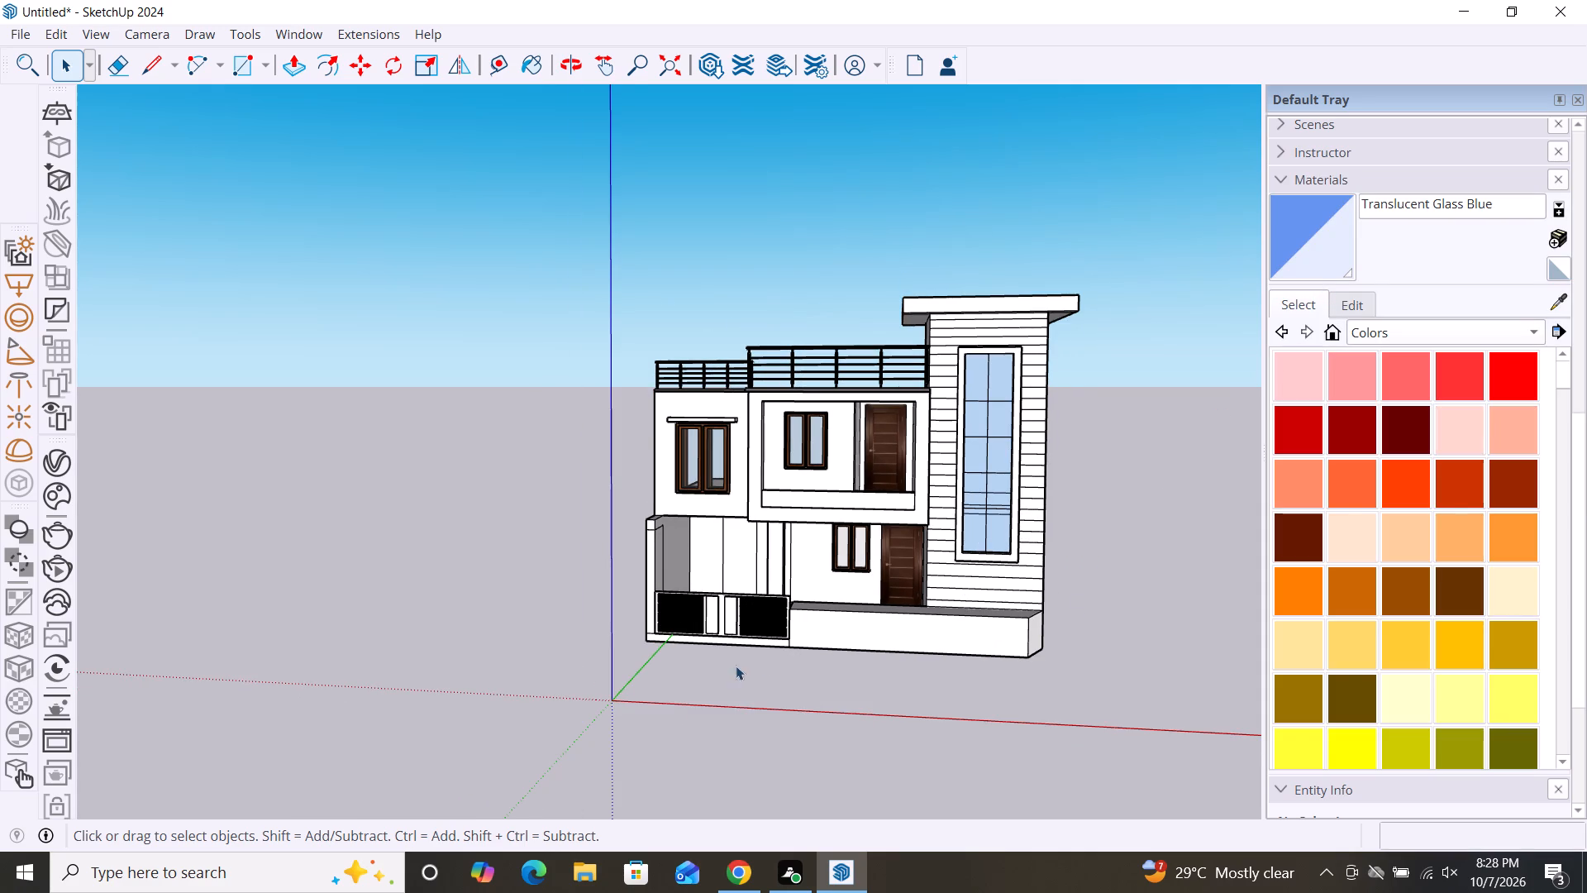
pyautogui.scroll(-2, 728, 649)
pyautogui.moveTo(749, 677); pyautogui.dragTo(923, 699, button='middle')
pyautogui.moveTo(922, 691); pyautogui.dragTo(832, 689, button='middle')
pyautogui.scroll(-1, 880, 523)
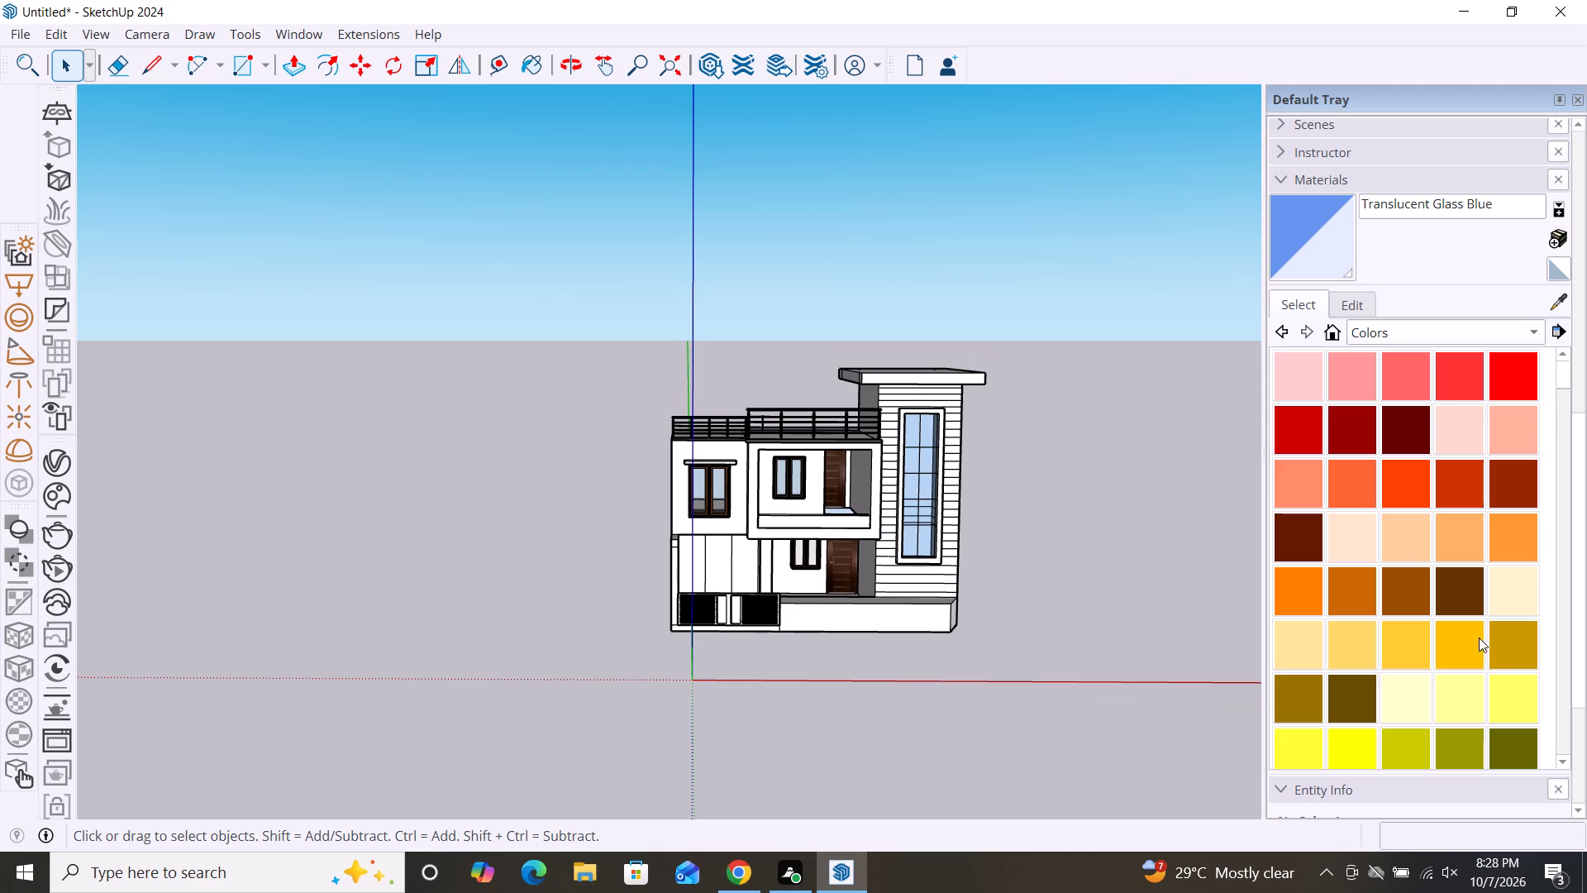
pyautogui.scroll(-2, 1482, 628)
pyautogui.scroll(-8, 1415, 608)
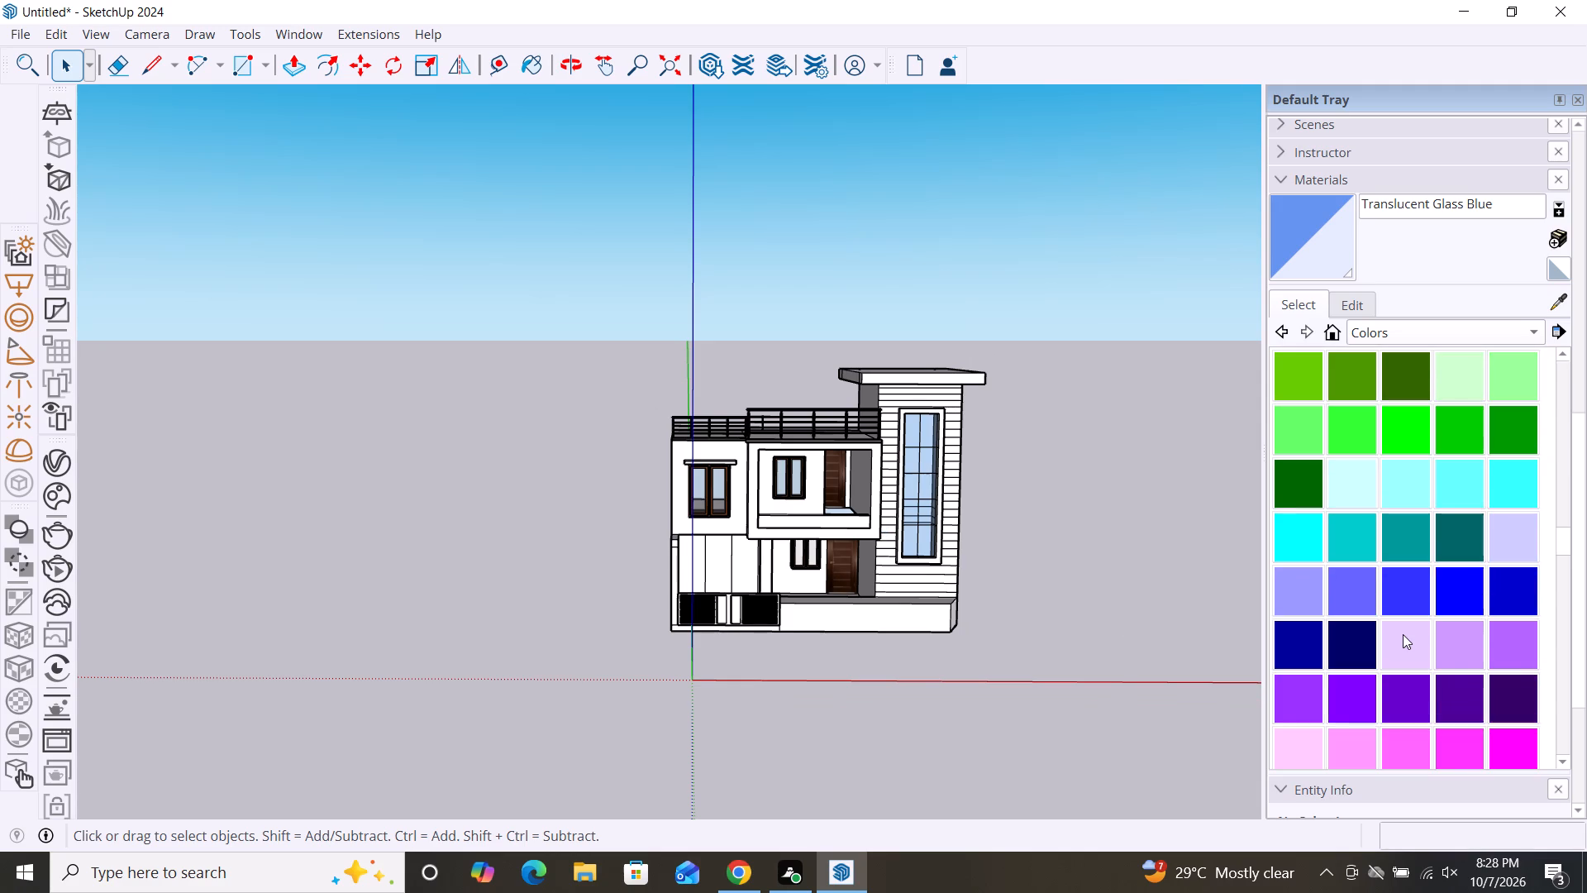
pyautogui.scroll(-2, 1395, 624)
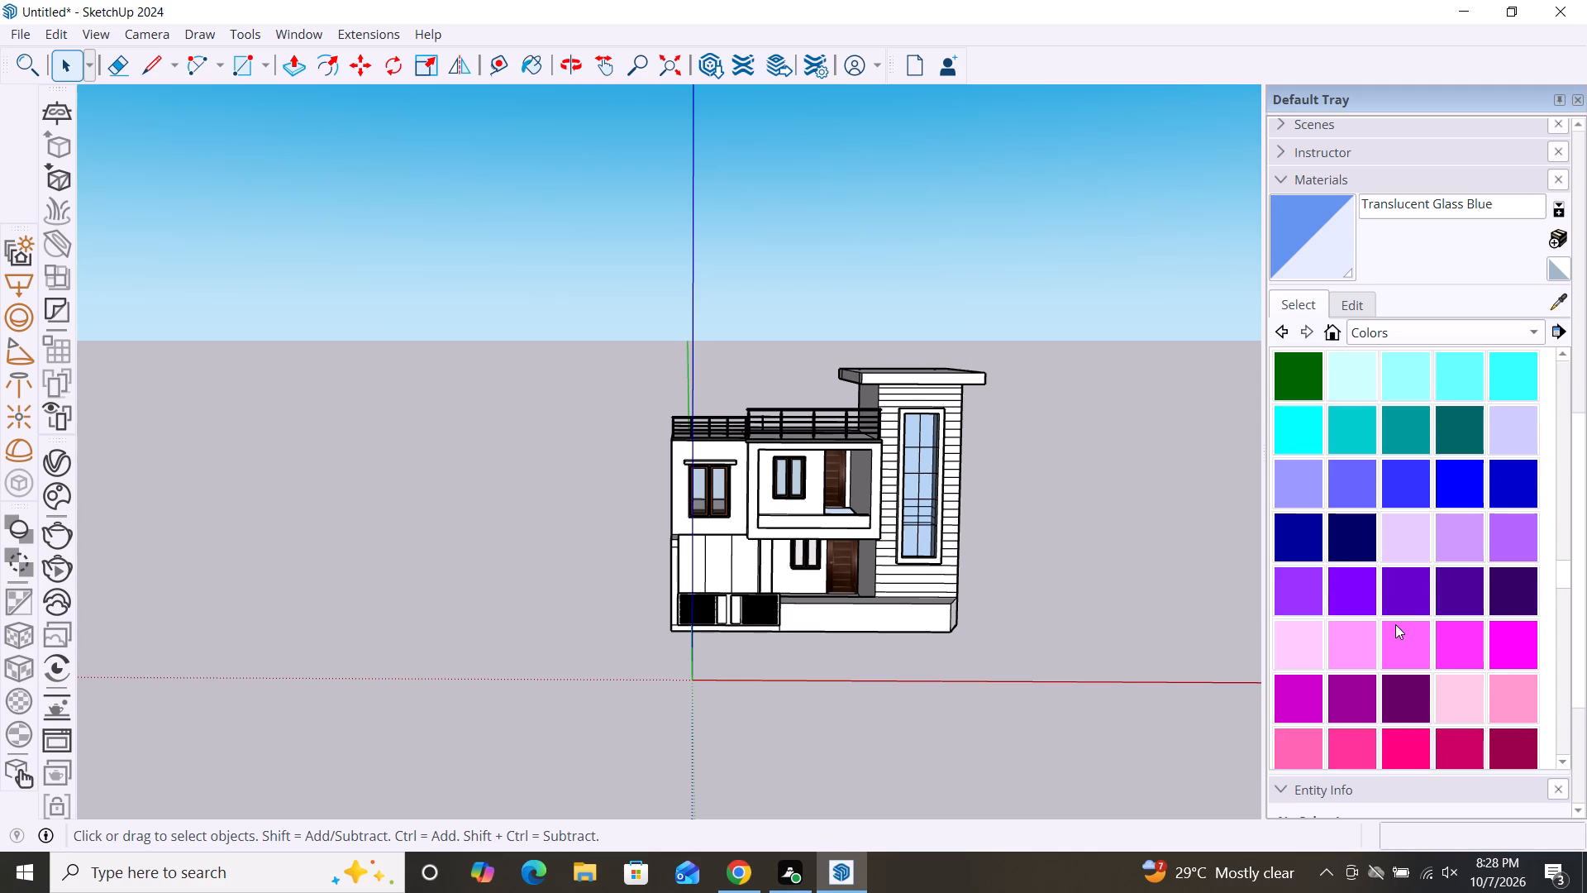
pyautogui.click(1451, 590)
pyautogui.click(1345, 302)
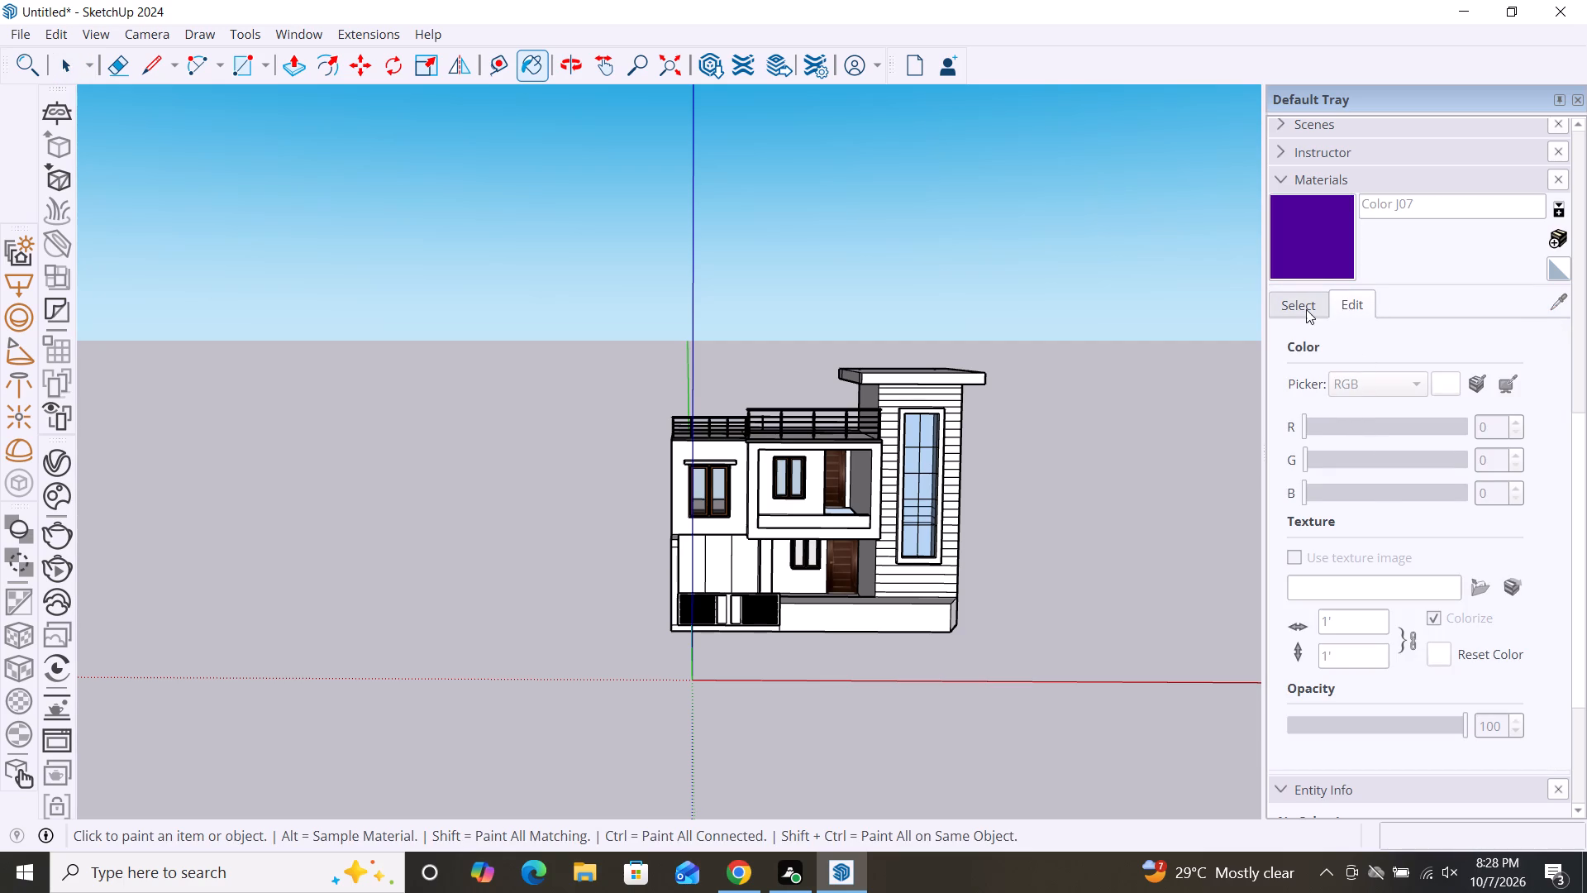
pyautogui.click(1306, 309)
pyautogui.scroll(4, 956, 548)
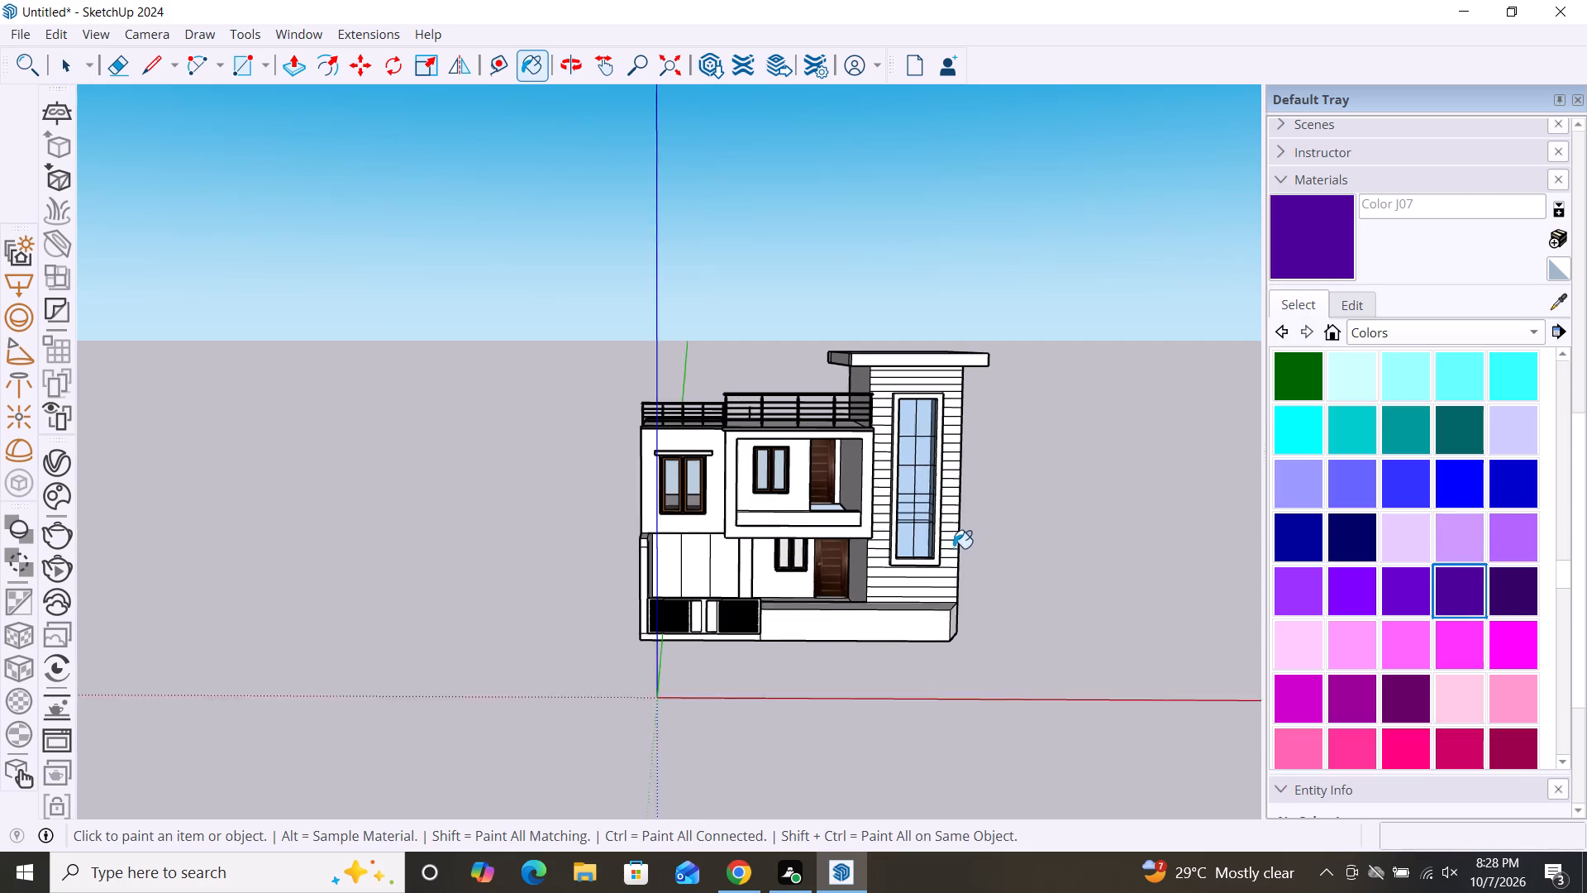
pyautogui.click(847, 537)
pyautogui.click(856, 527)
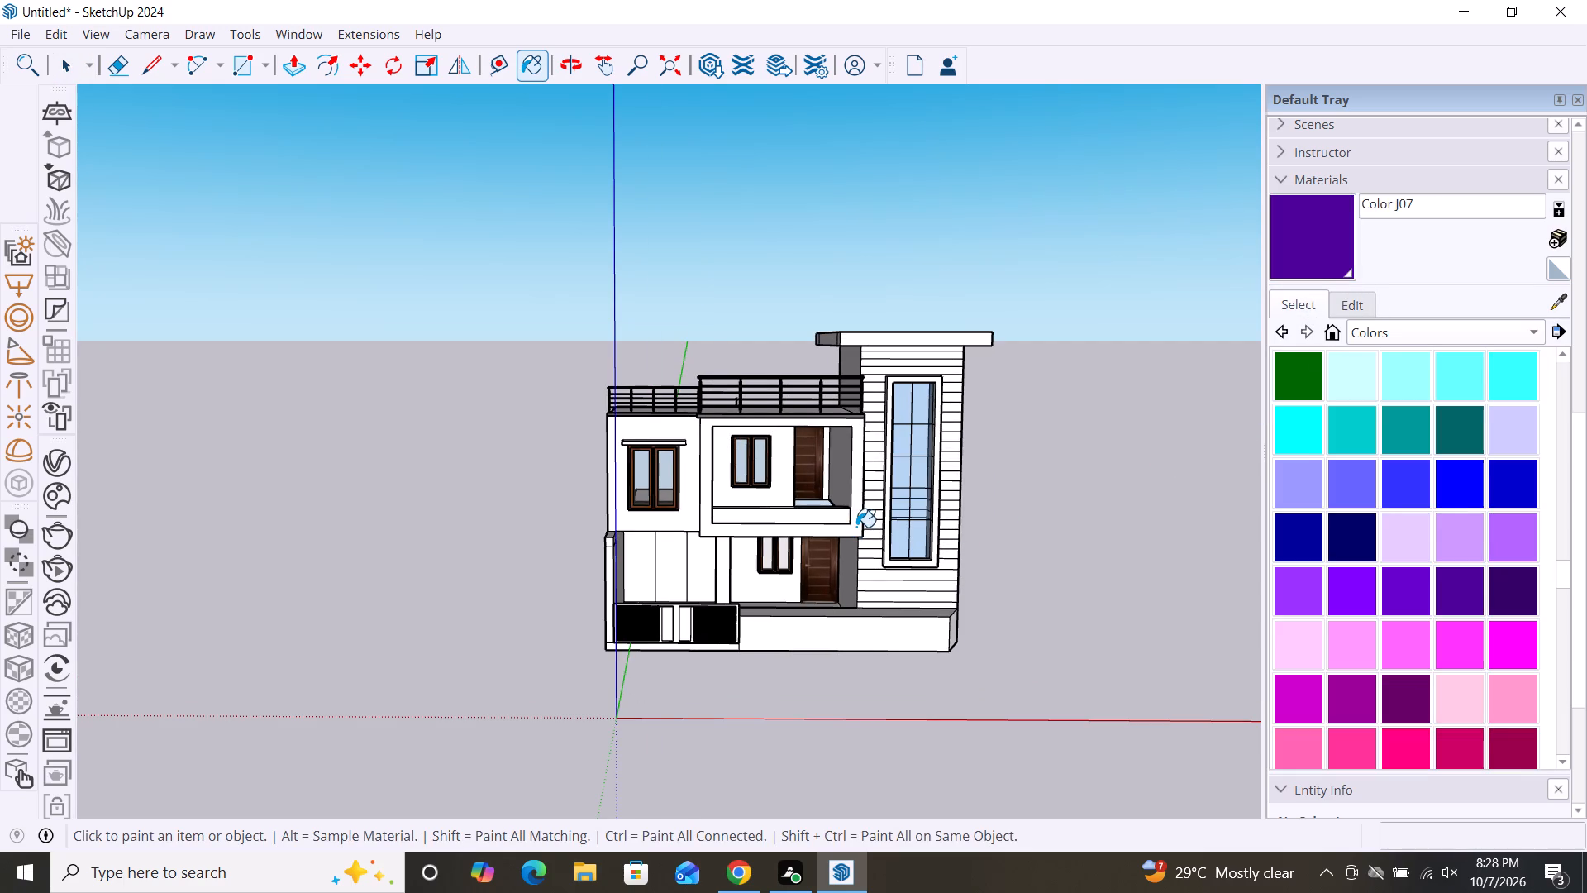
# Change Color J07 to dark navy with red 2, trying blue values of 90, 99, 72 and 49 and settling on 62.
pyautogui.click(1361, 307)
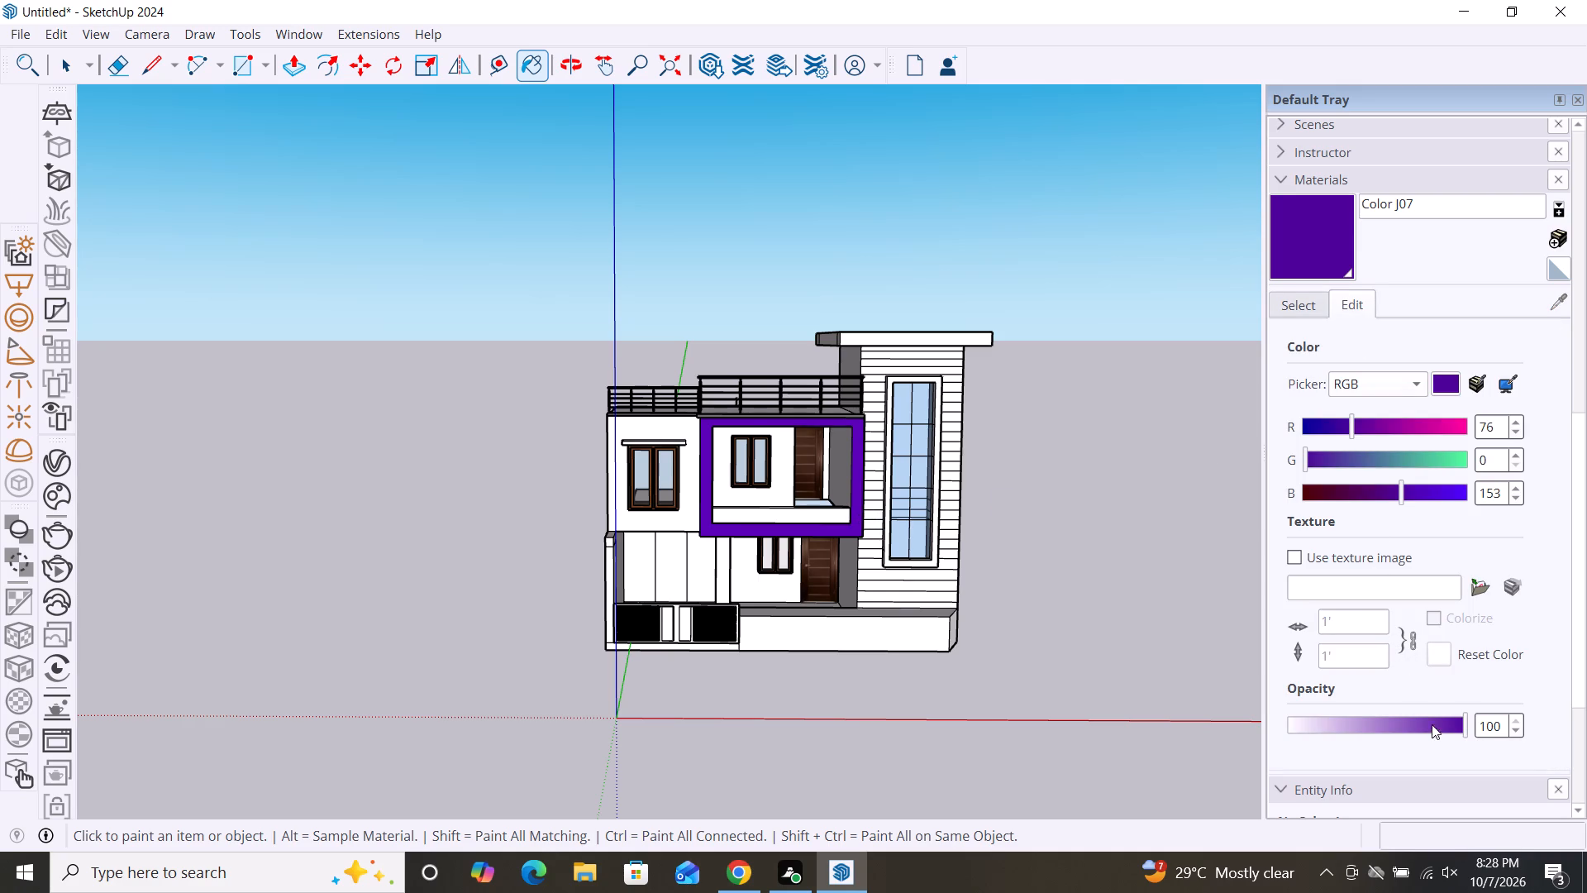
pyautogui.click(1308, 425)
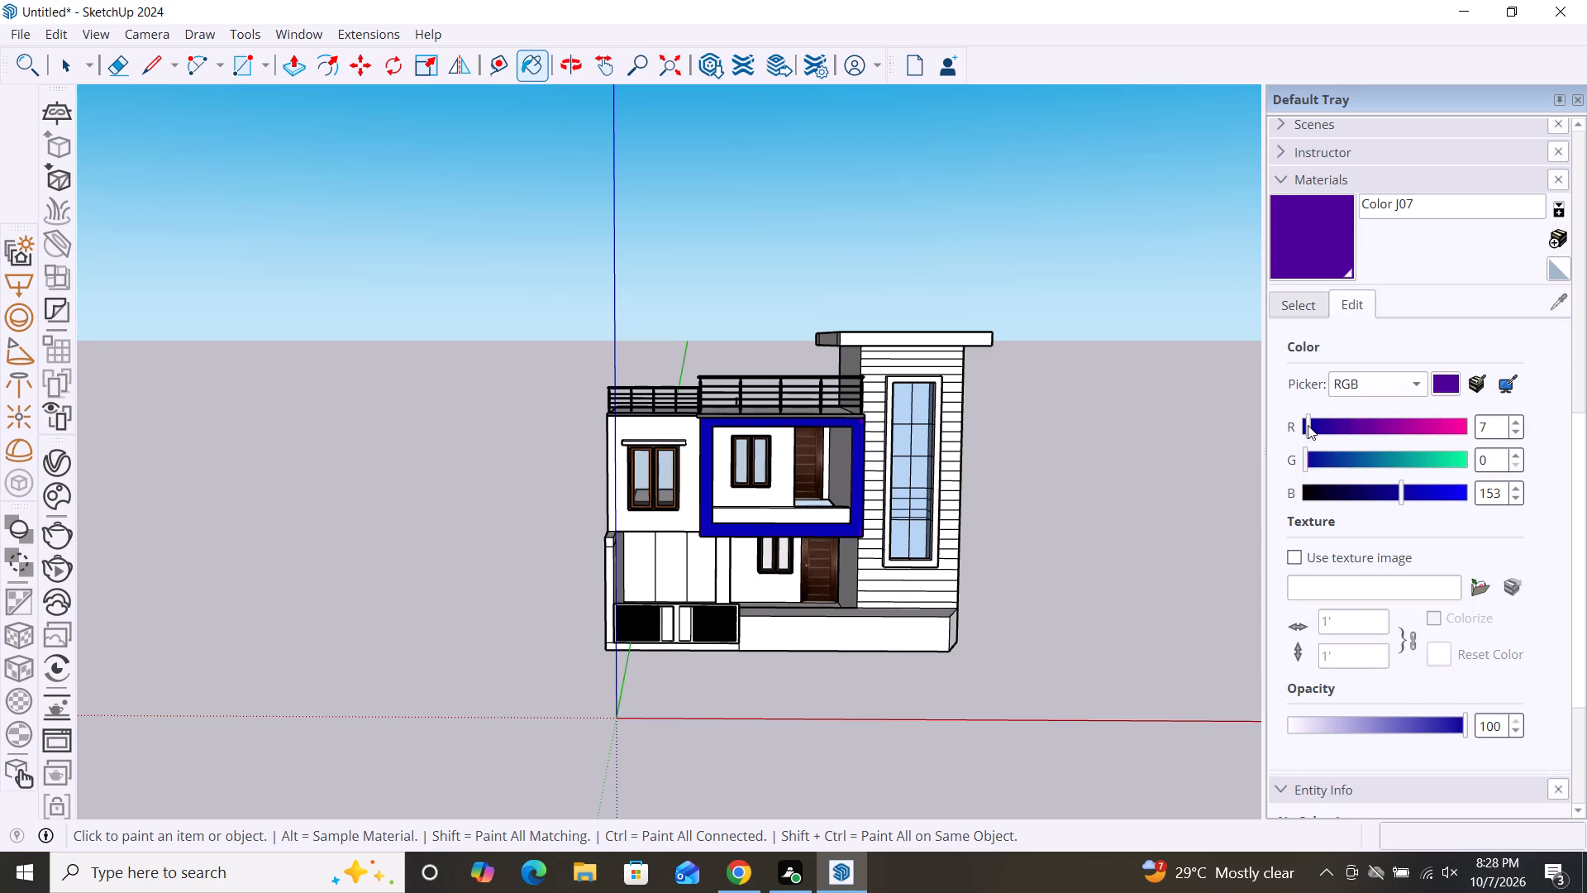
pyautogui.click(1305, 431)
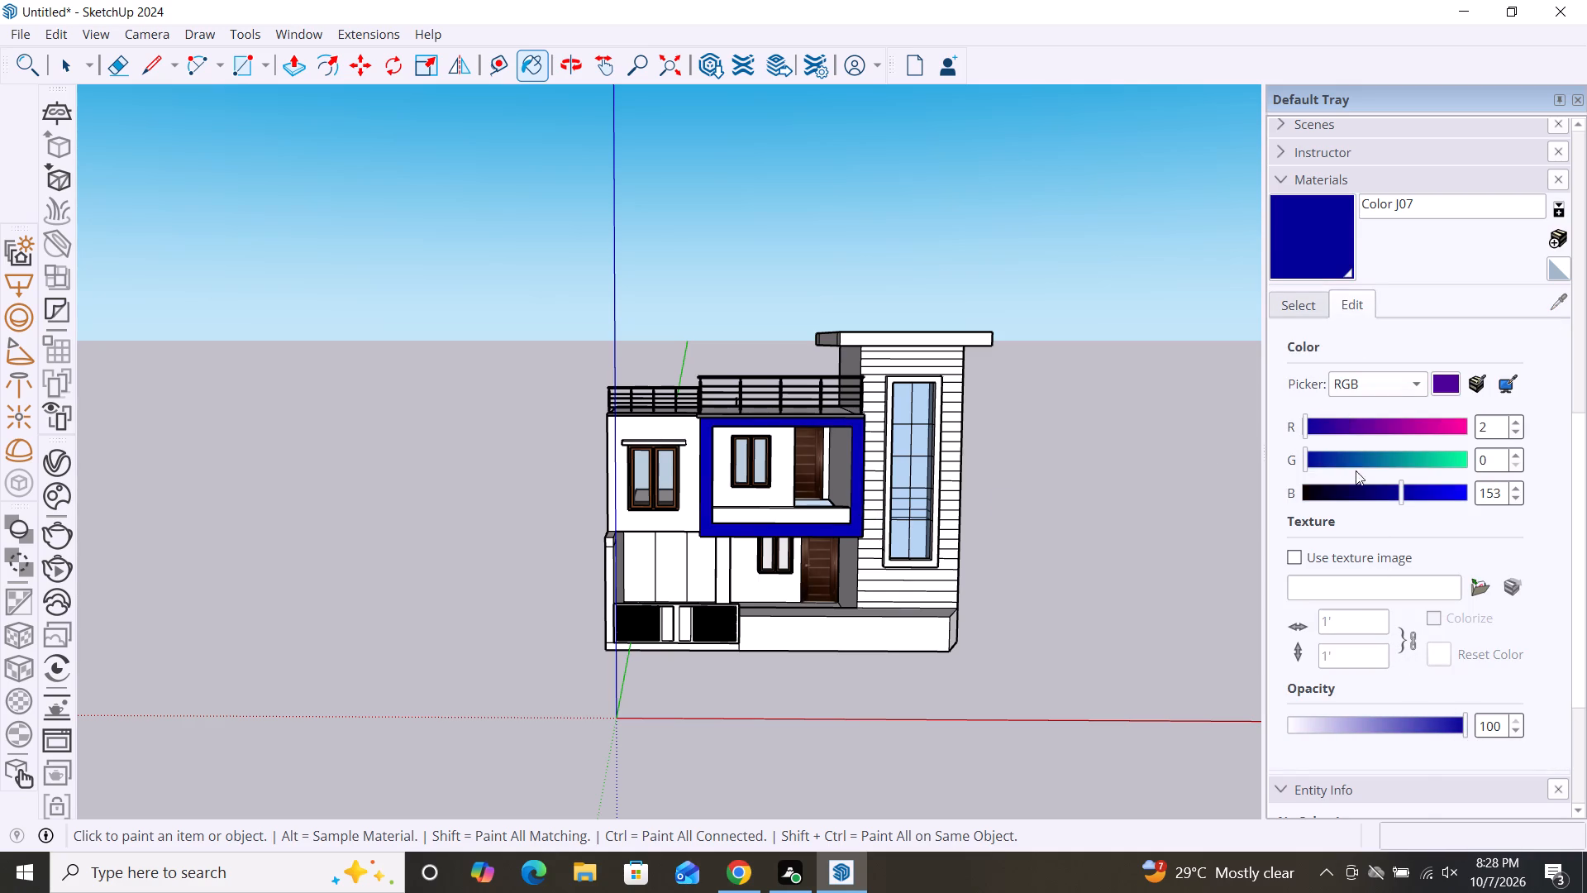
pyautogui.click(1361, 492)
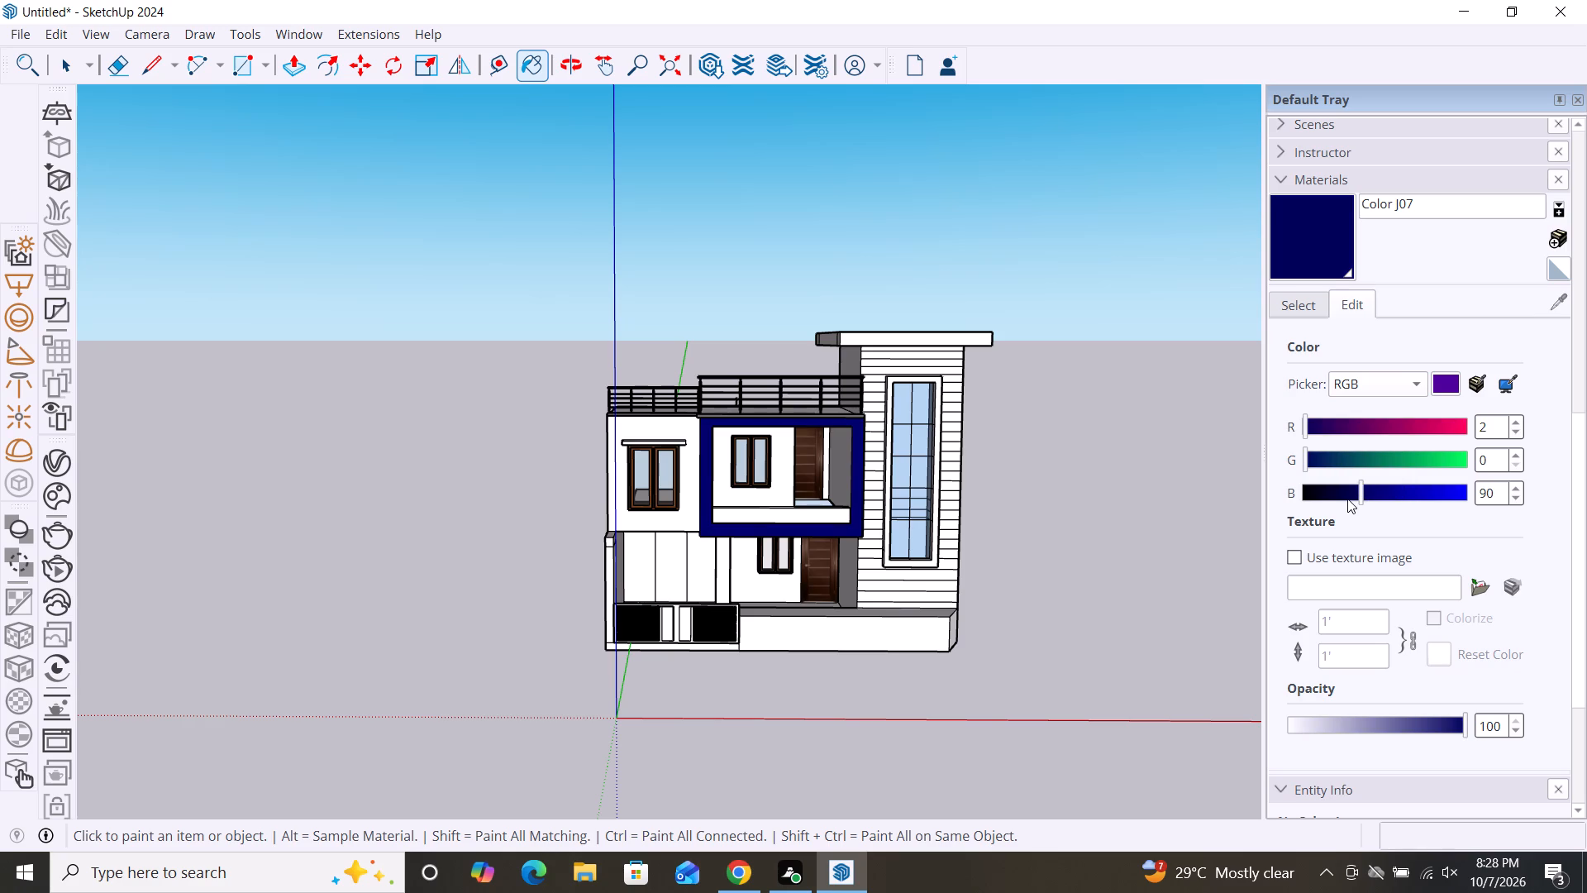
pyautogui.scroll(3, 1347, 499)
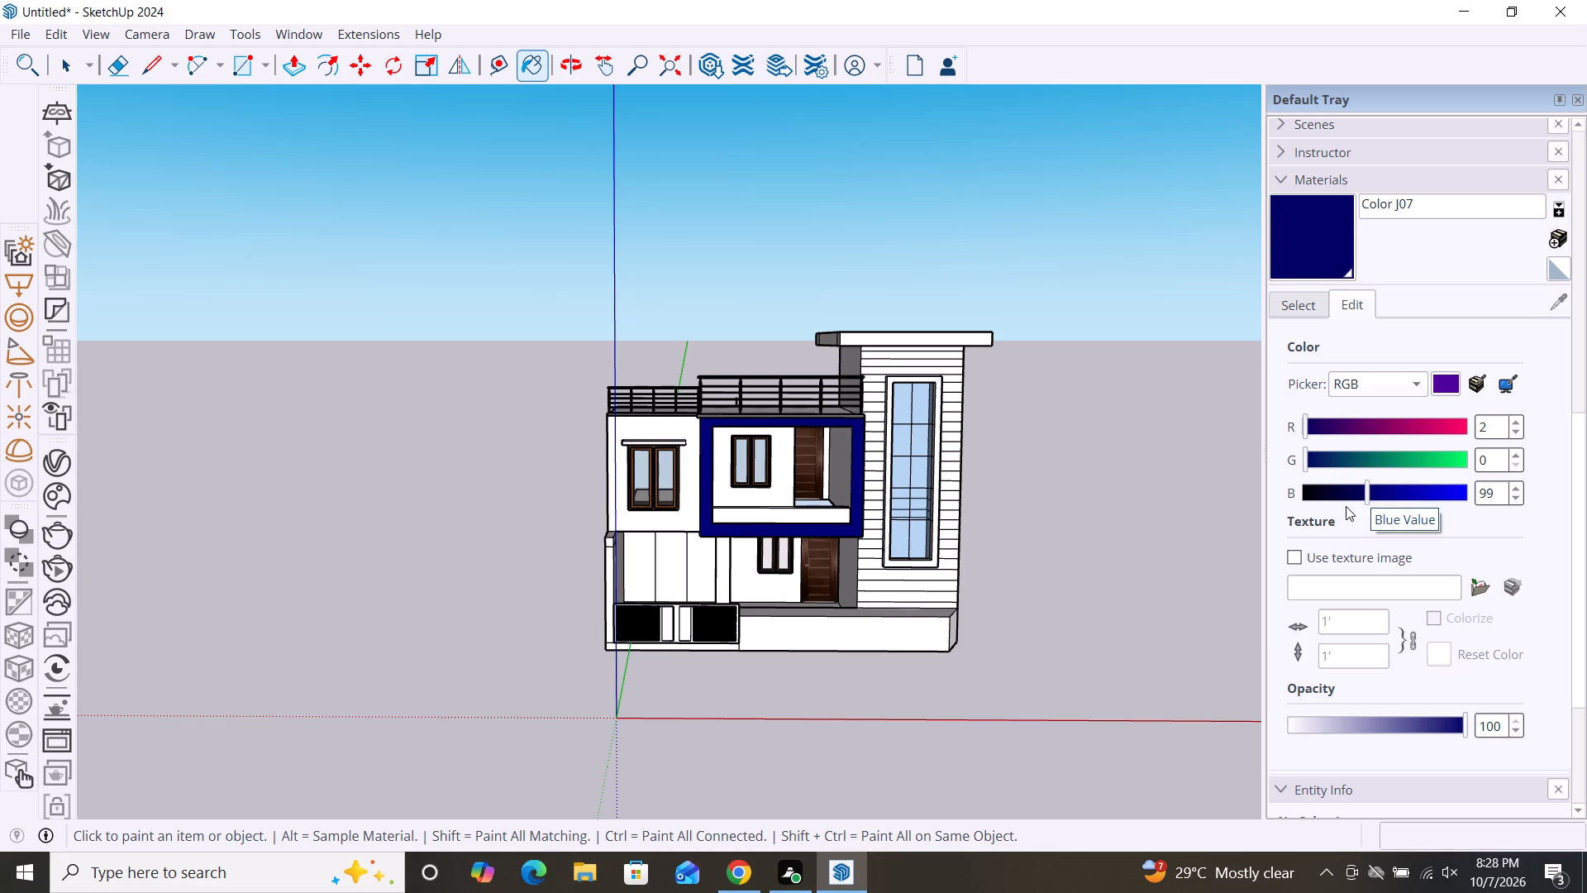
pyautogui.click(1350, 493)
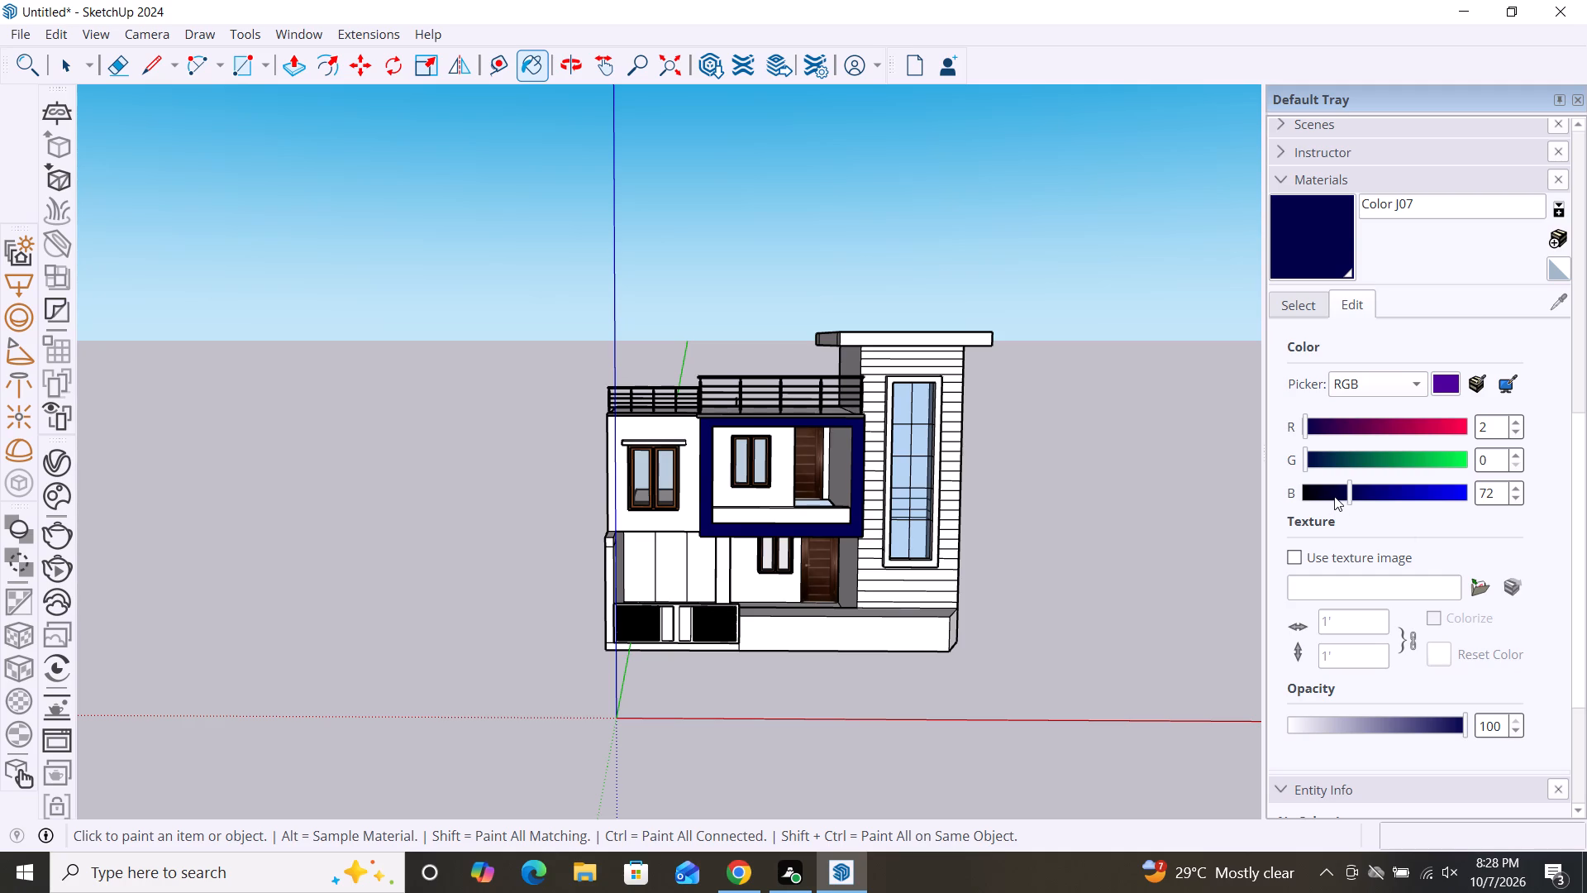
pyautogui.click(1335, 496)
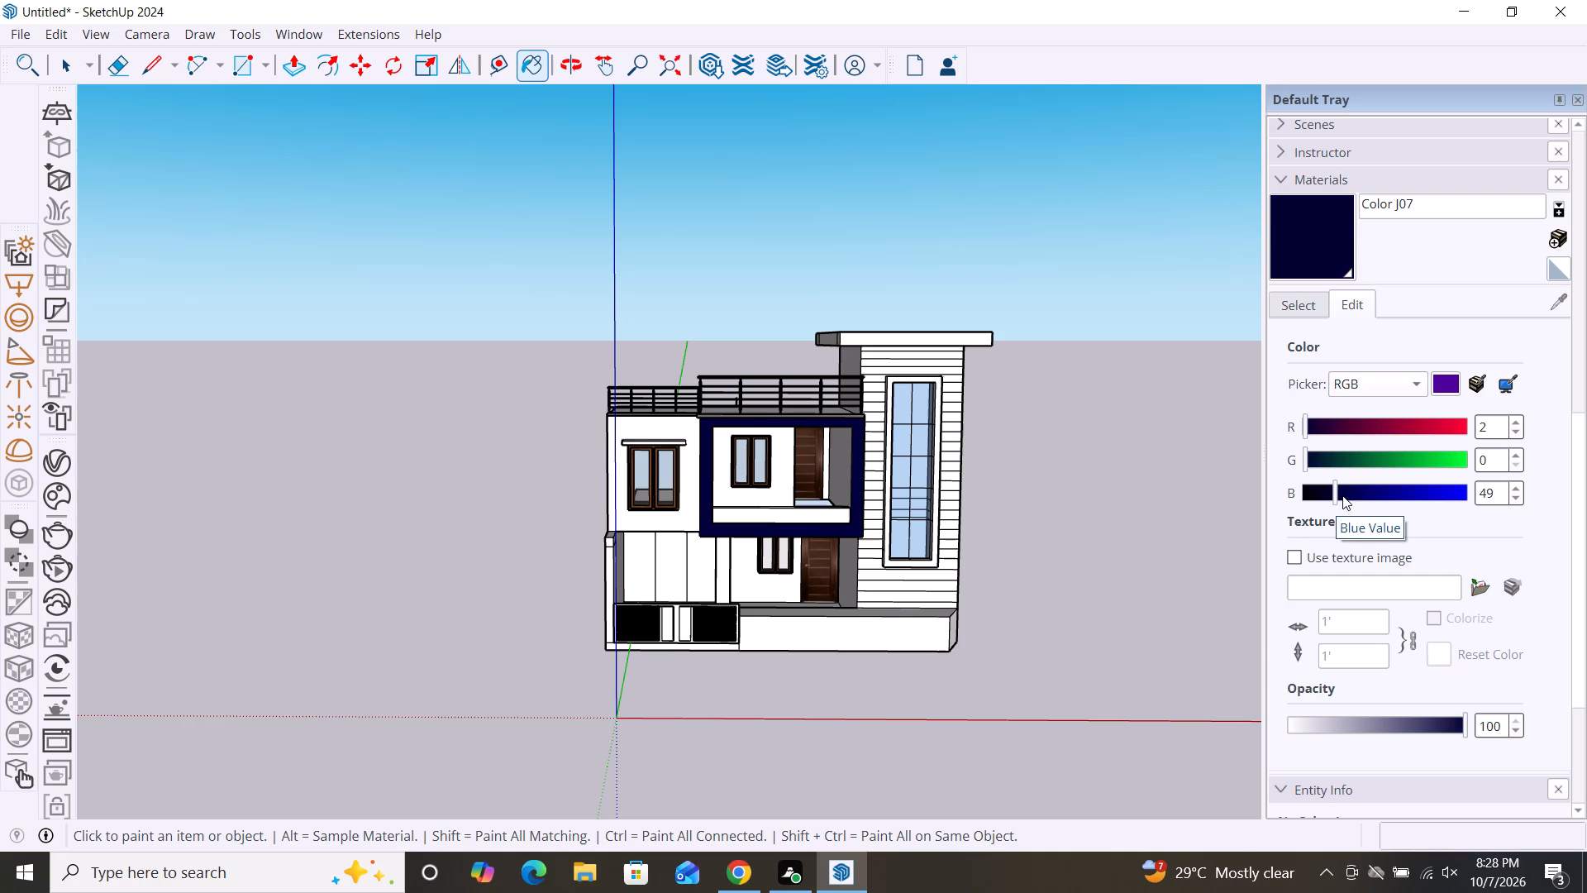
pyautogui.click(1343, 495)
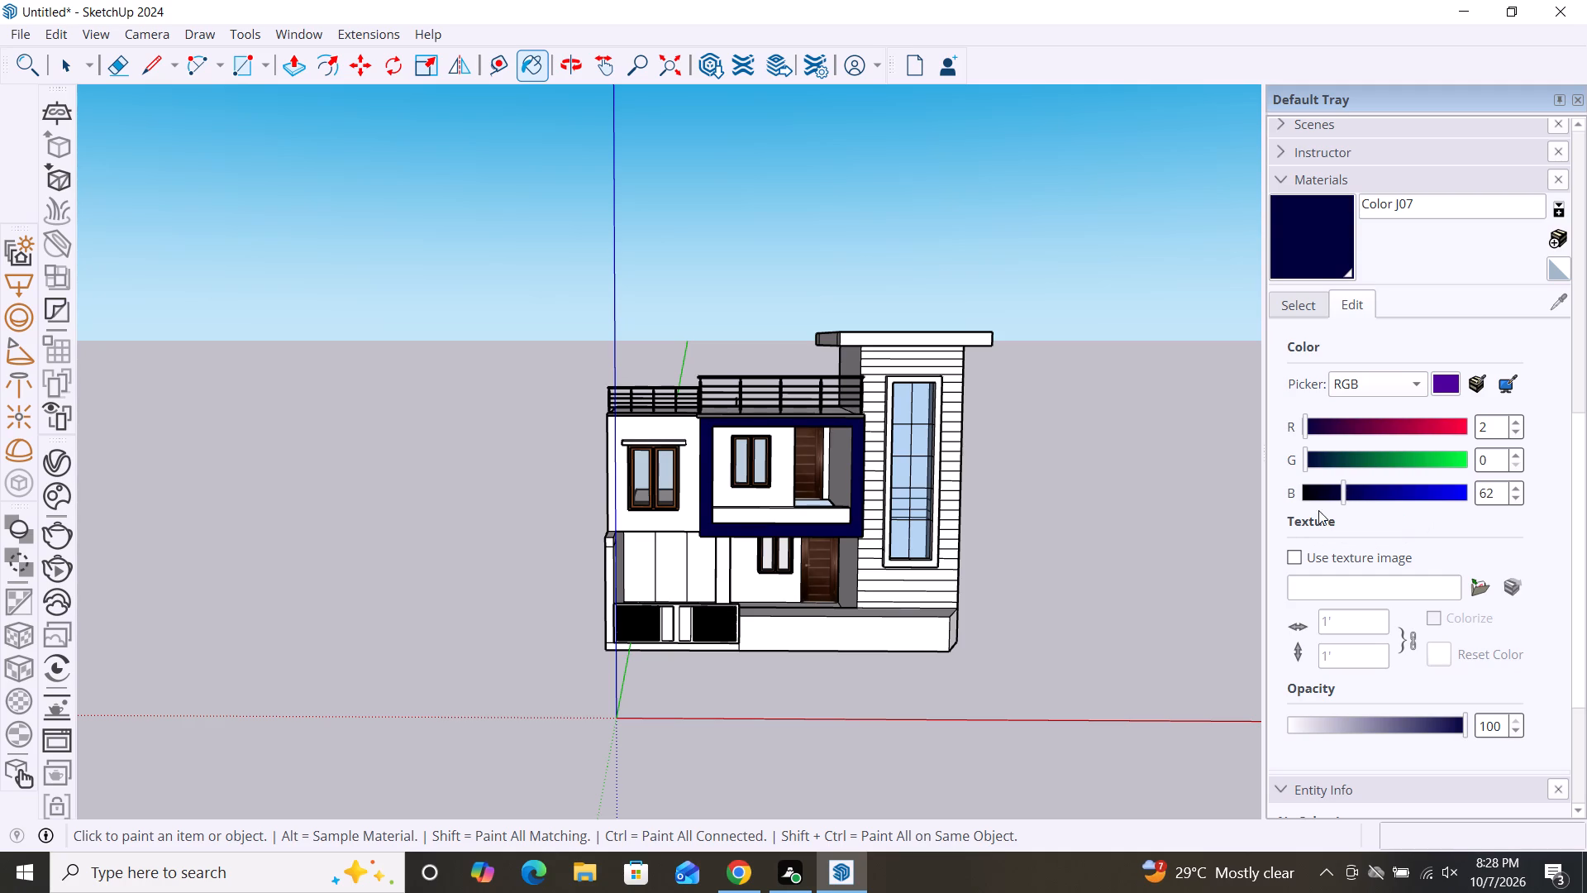
# Paint the front of the balcony parapet inside the navy frame with Color J05 from the Colors collection.
pyautogui.click(1295, 314)
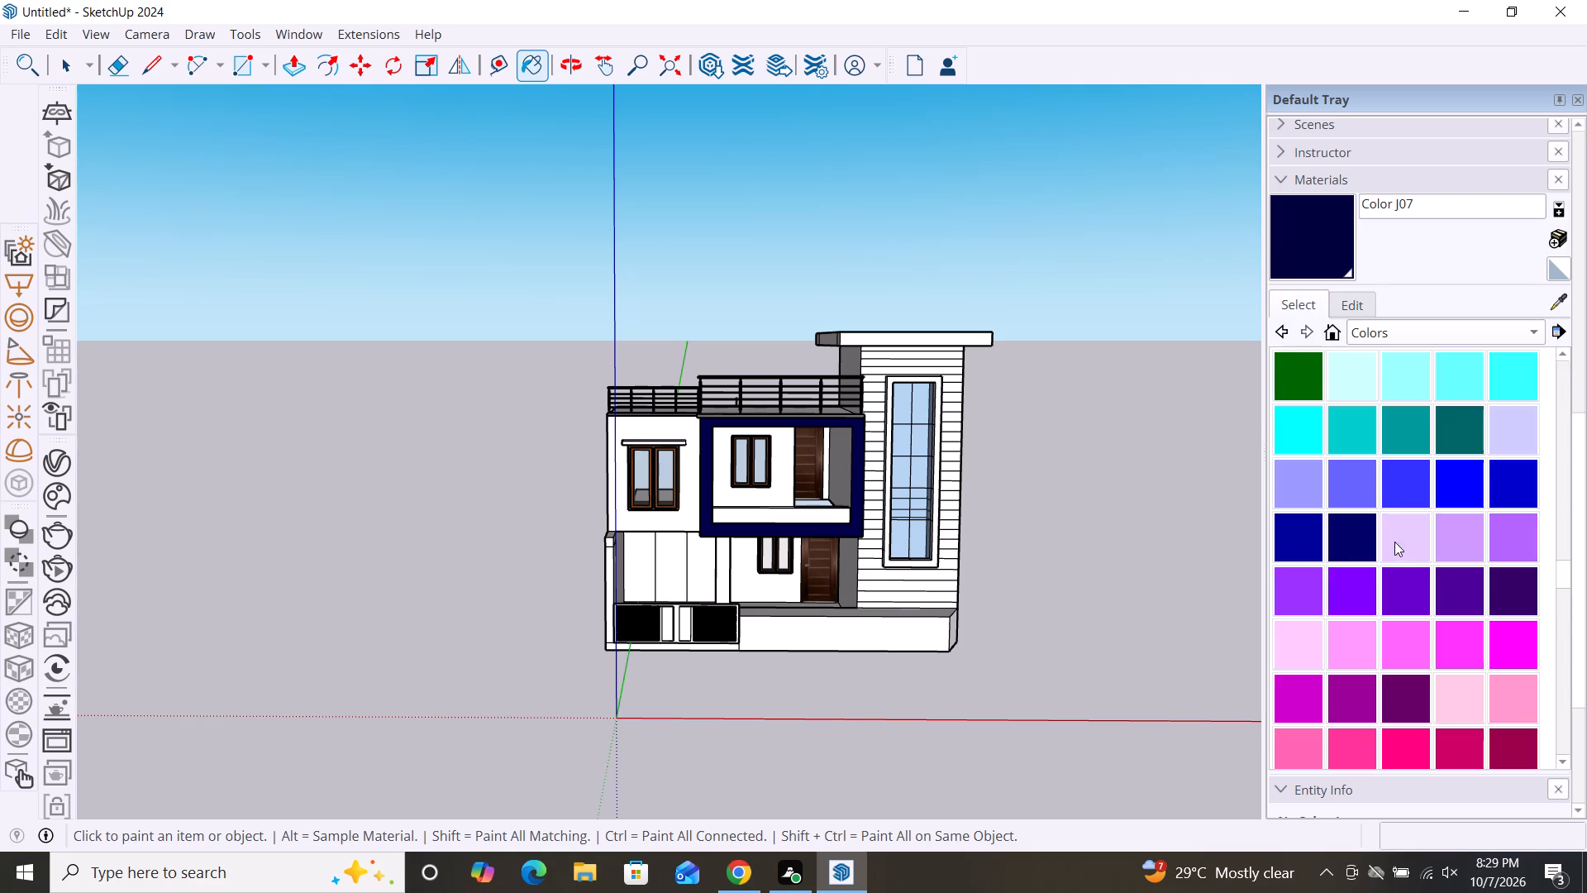
pyautogui.scroll(-2, 1392, 542)
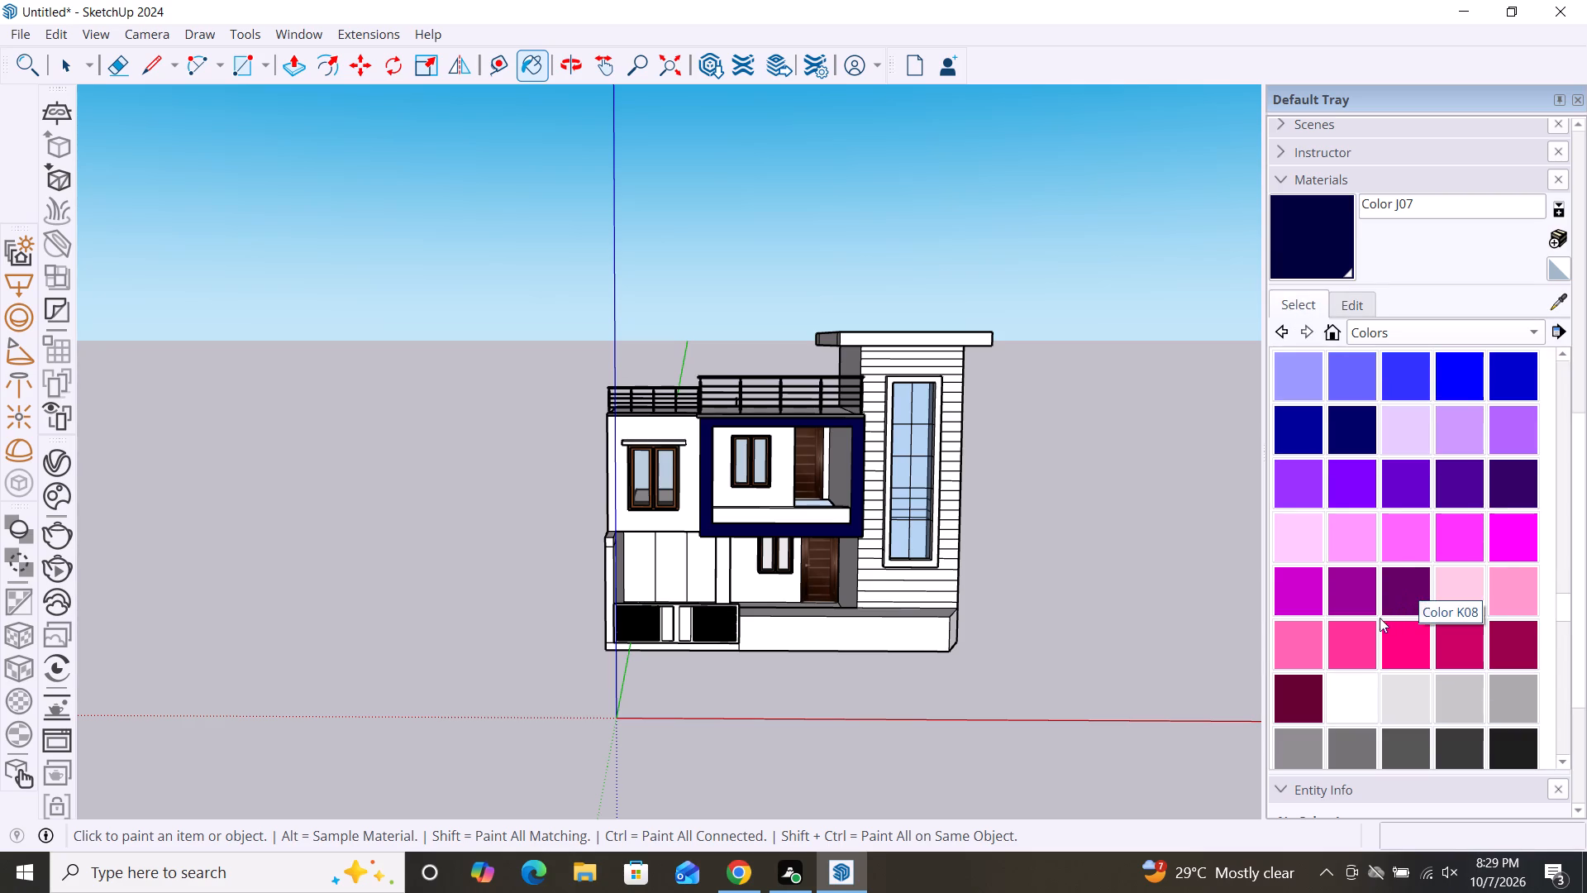
pyautogui.scroll(-2, 1412, 579)
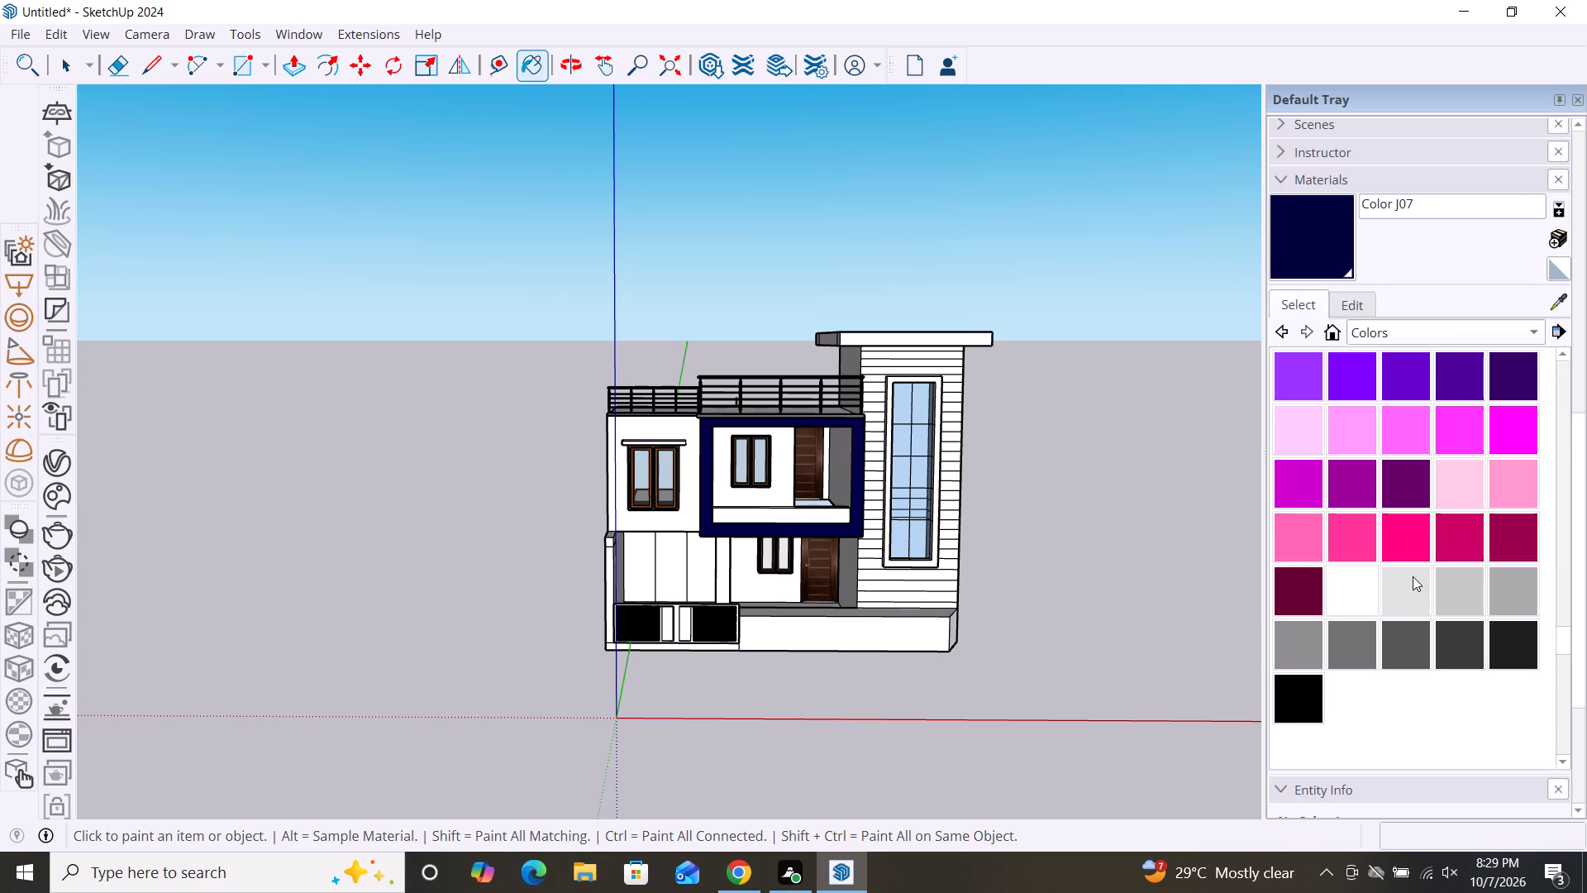
pyautogui.scroll(2, 1380, 585)
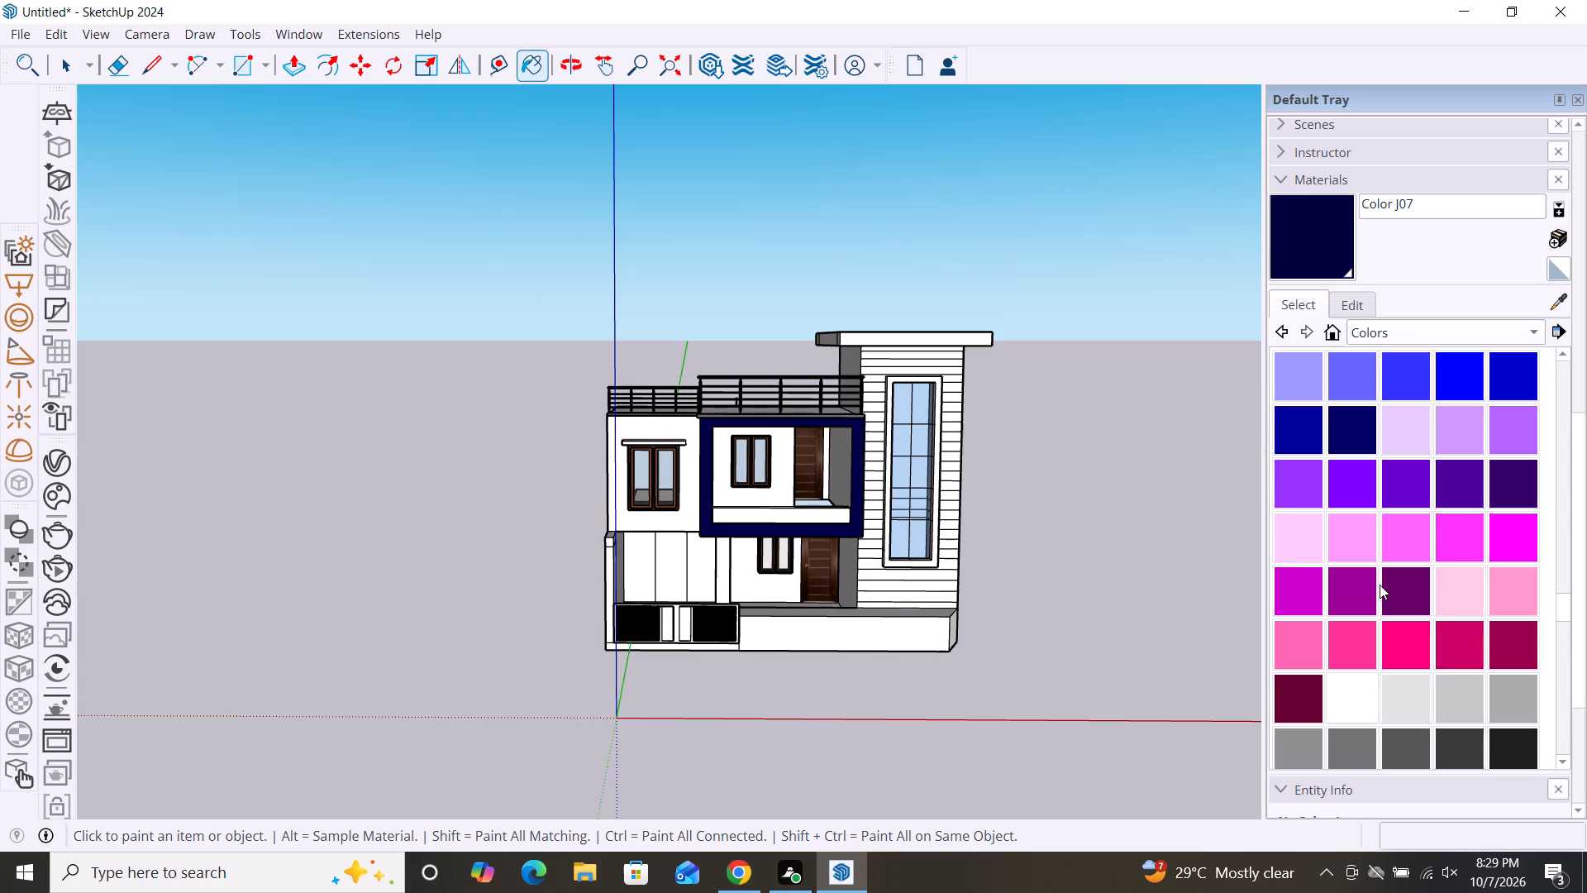
pyautogui.scroll(1, 1380, 585)
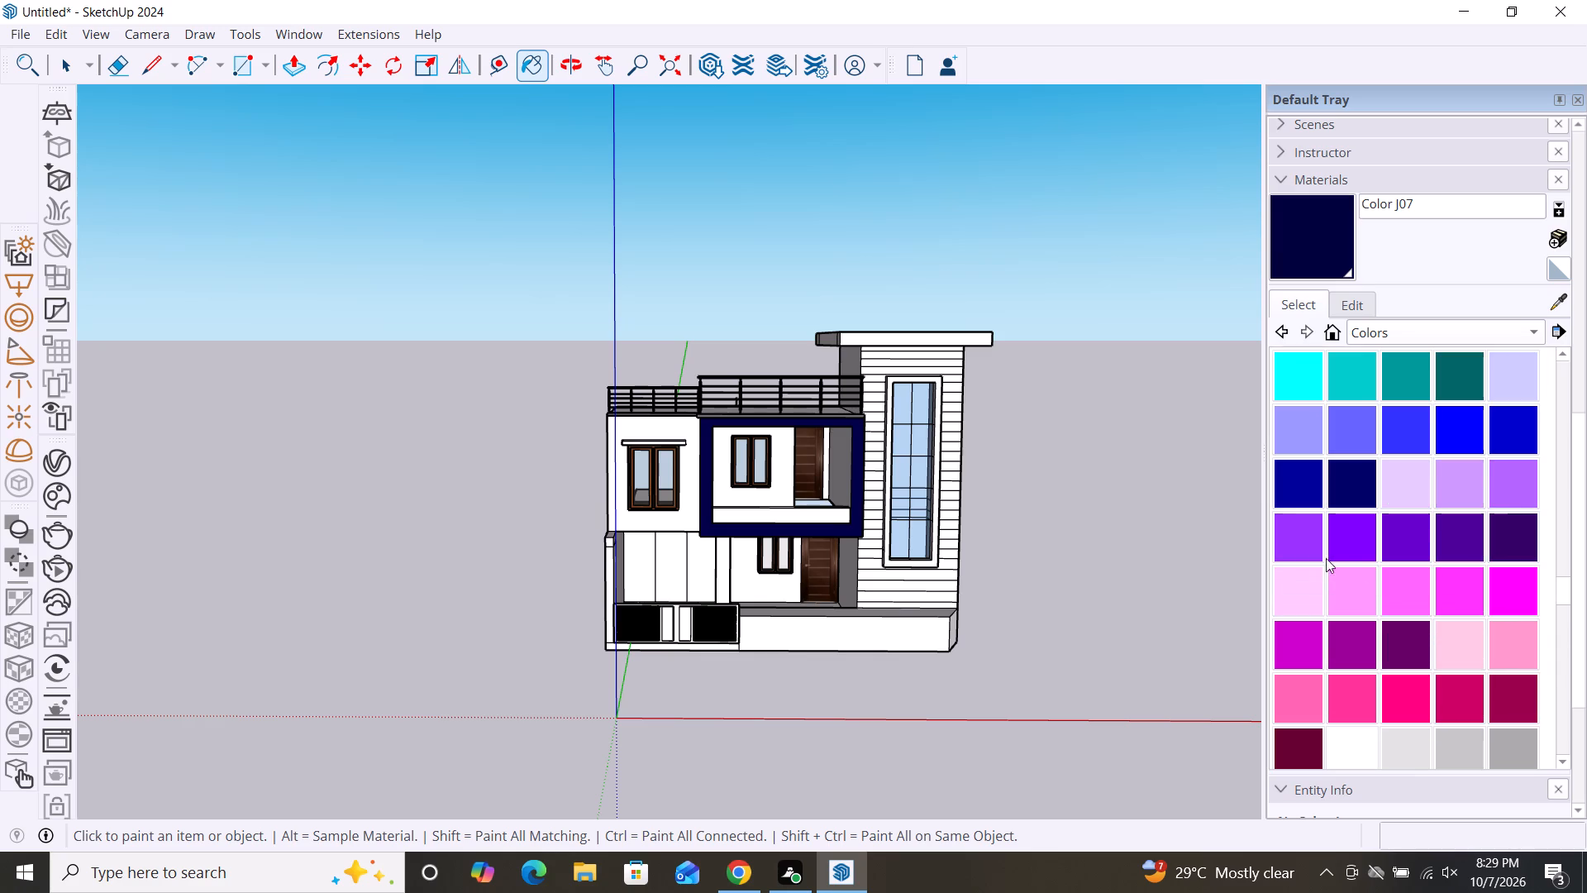
pyautogui.click(1345, 542)
pyautogui.click(1354, 303)
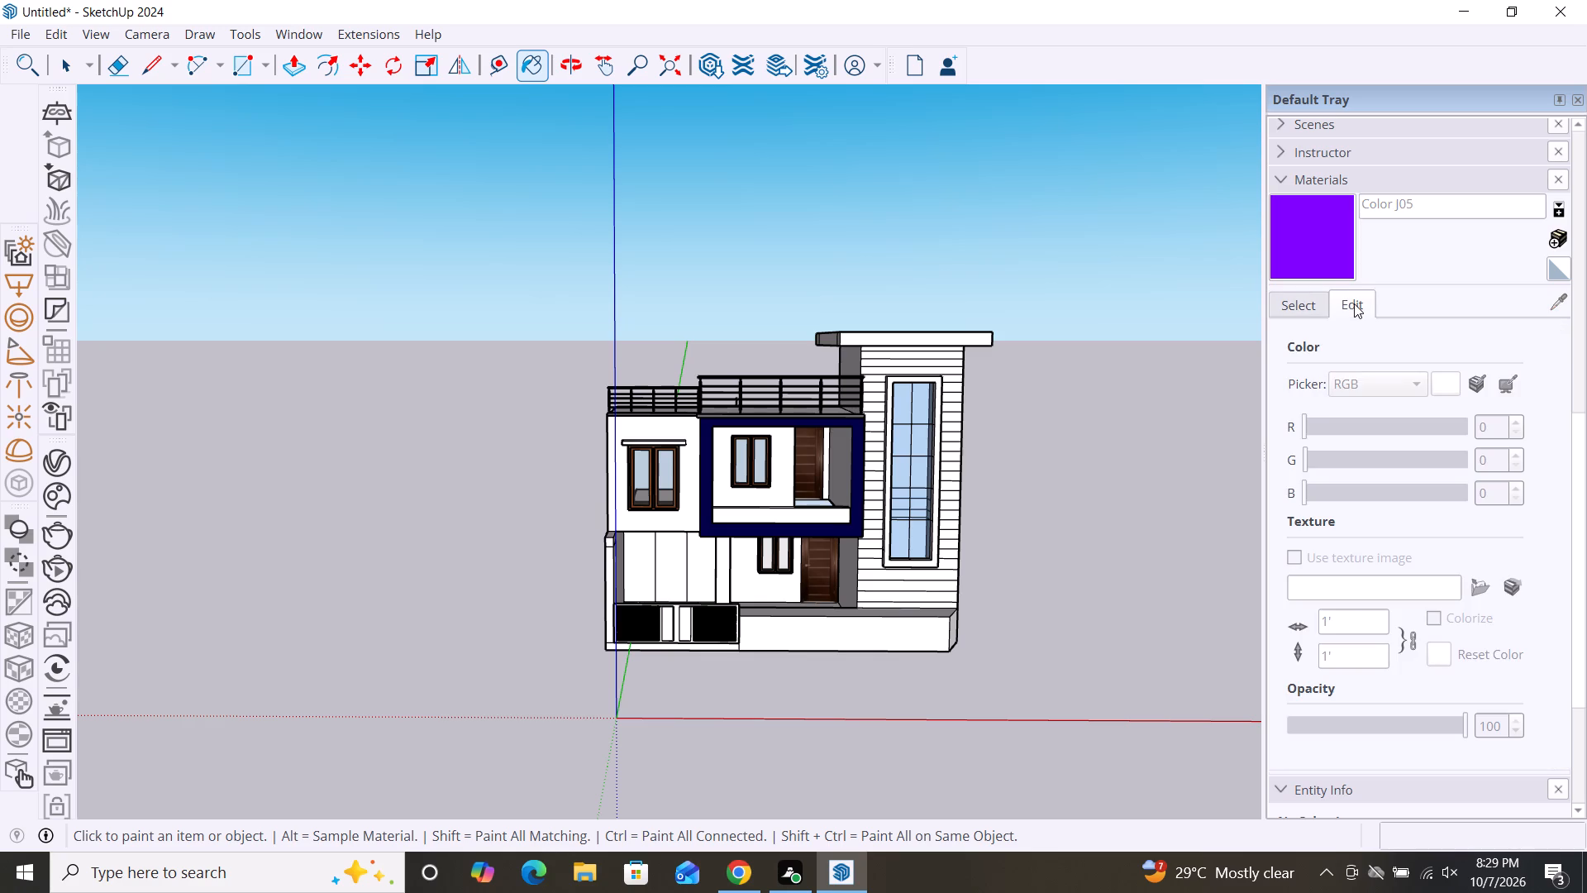
pyautogui.click(1332, 256)
pyautogui.click(1318, 310)
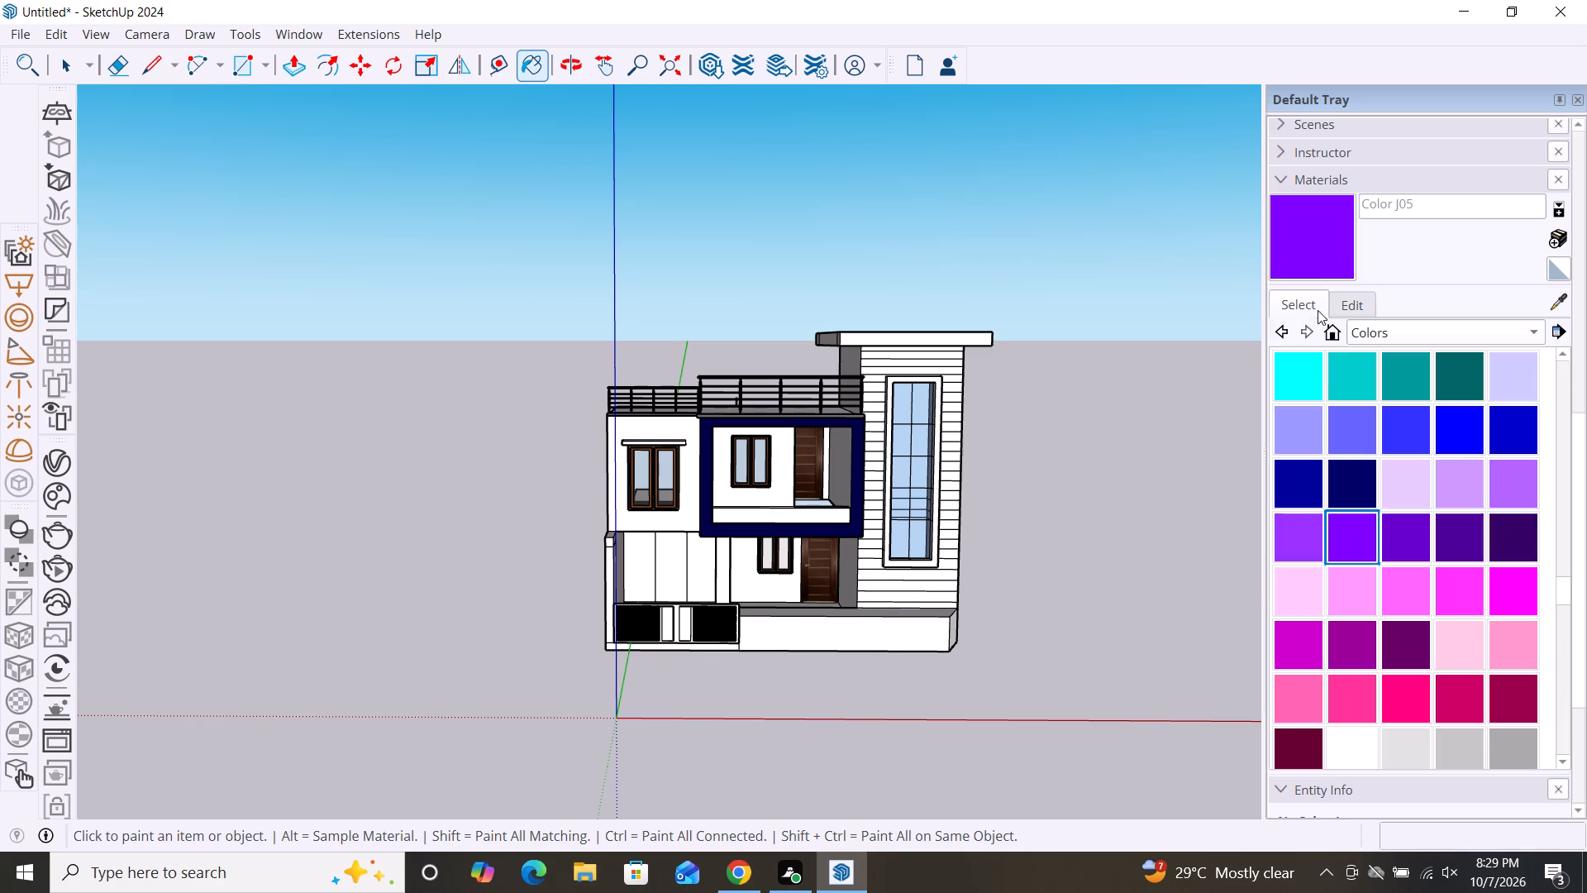
pyautogui.click(830, 512)
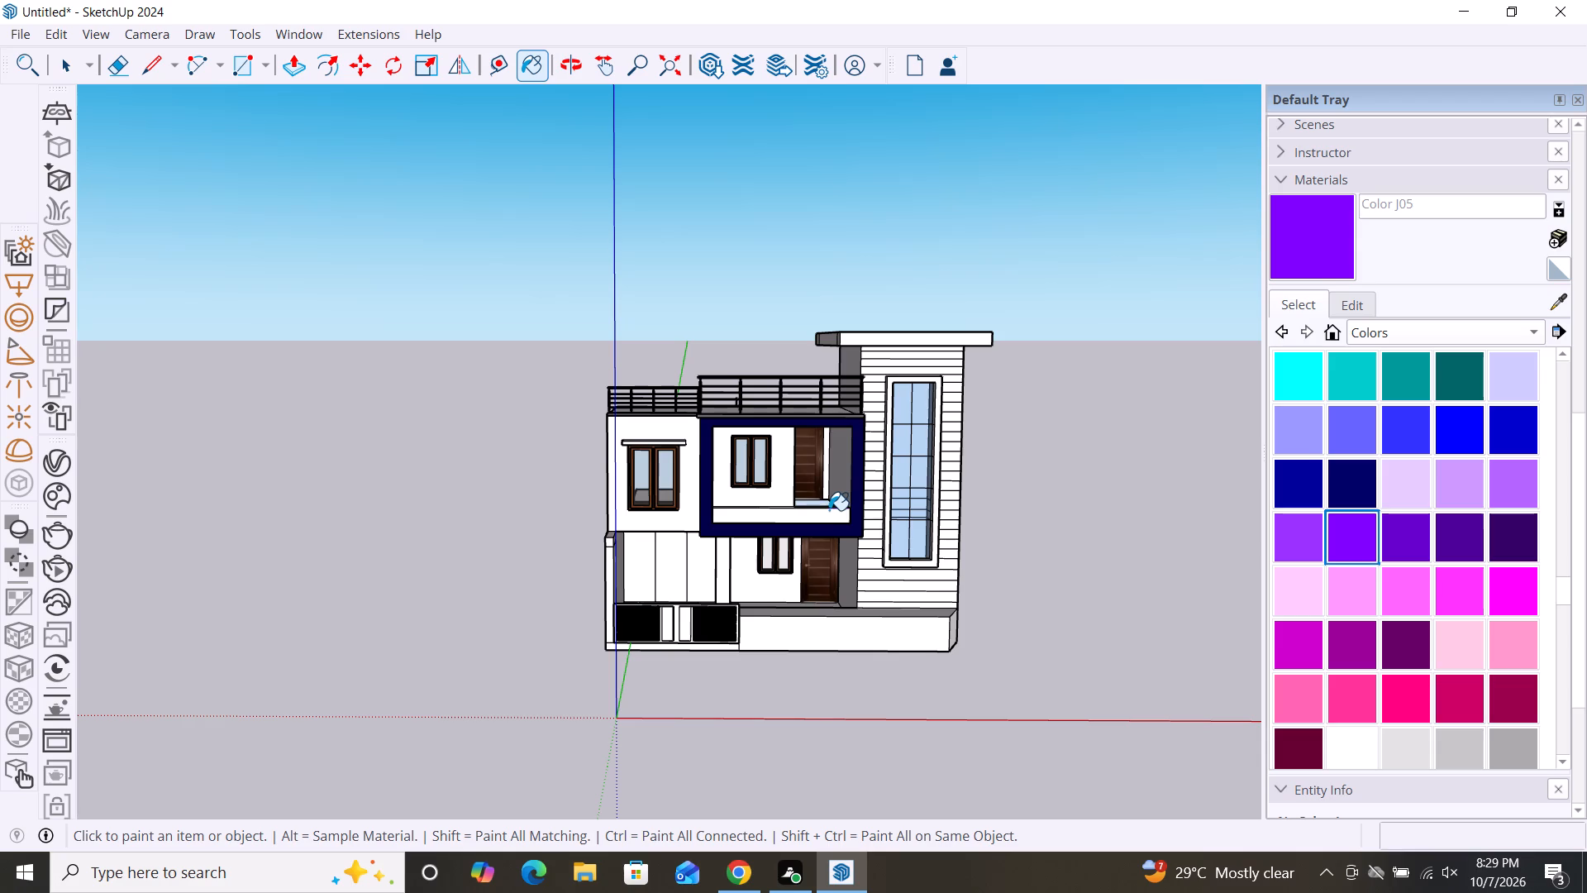
pyautogui.click(829, 510)
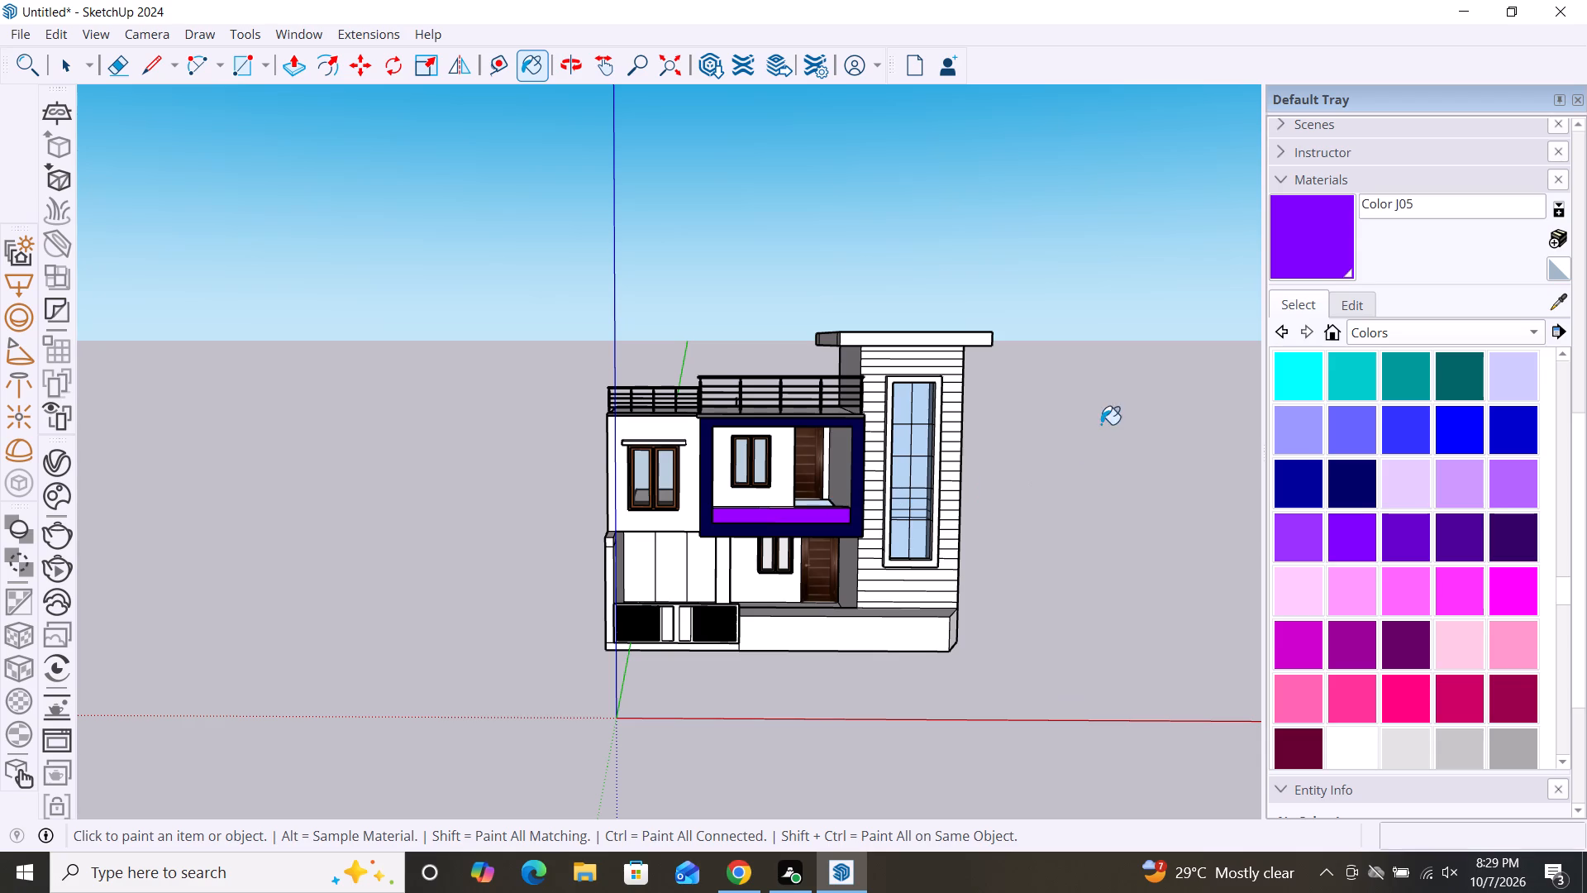
# Make Color J05 on the balcony parapet translucent, trying opacities of 42 and 29 and settling on 22.
pyautogui.moveTo(1350, 302); pyautogui.dragTo(1372, 303)
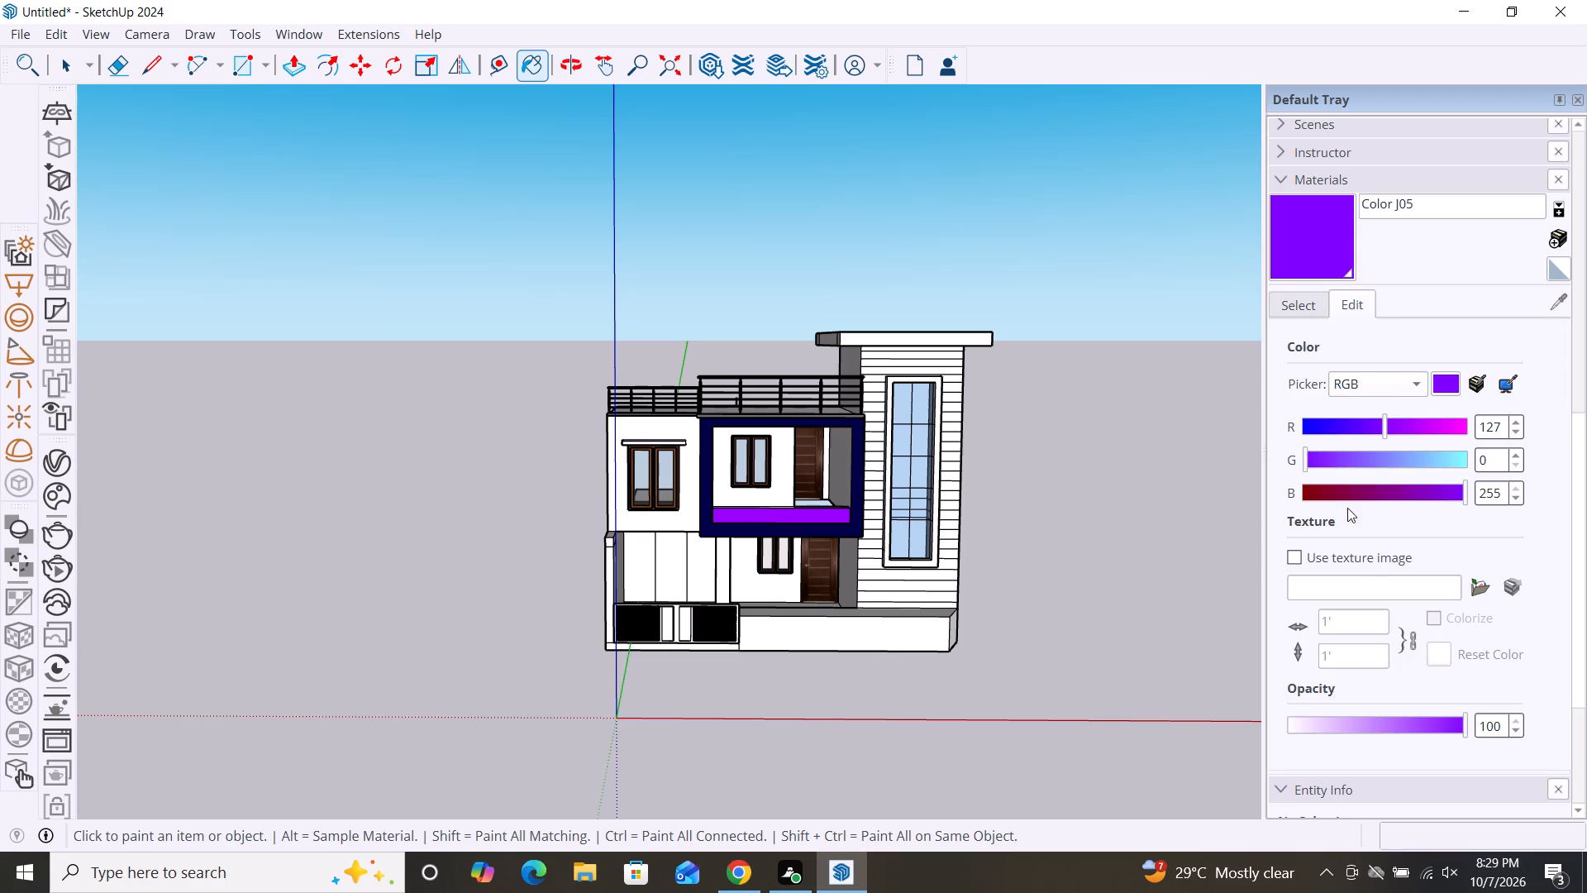
pyautogui.click(1364, 726)
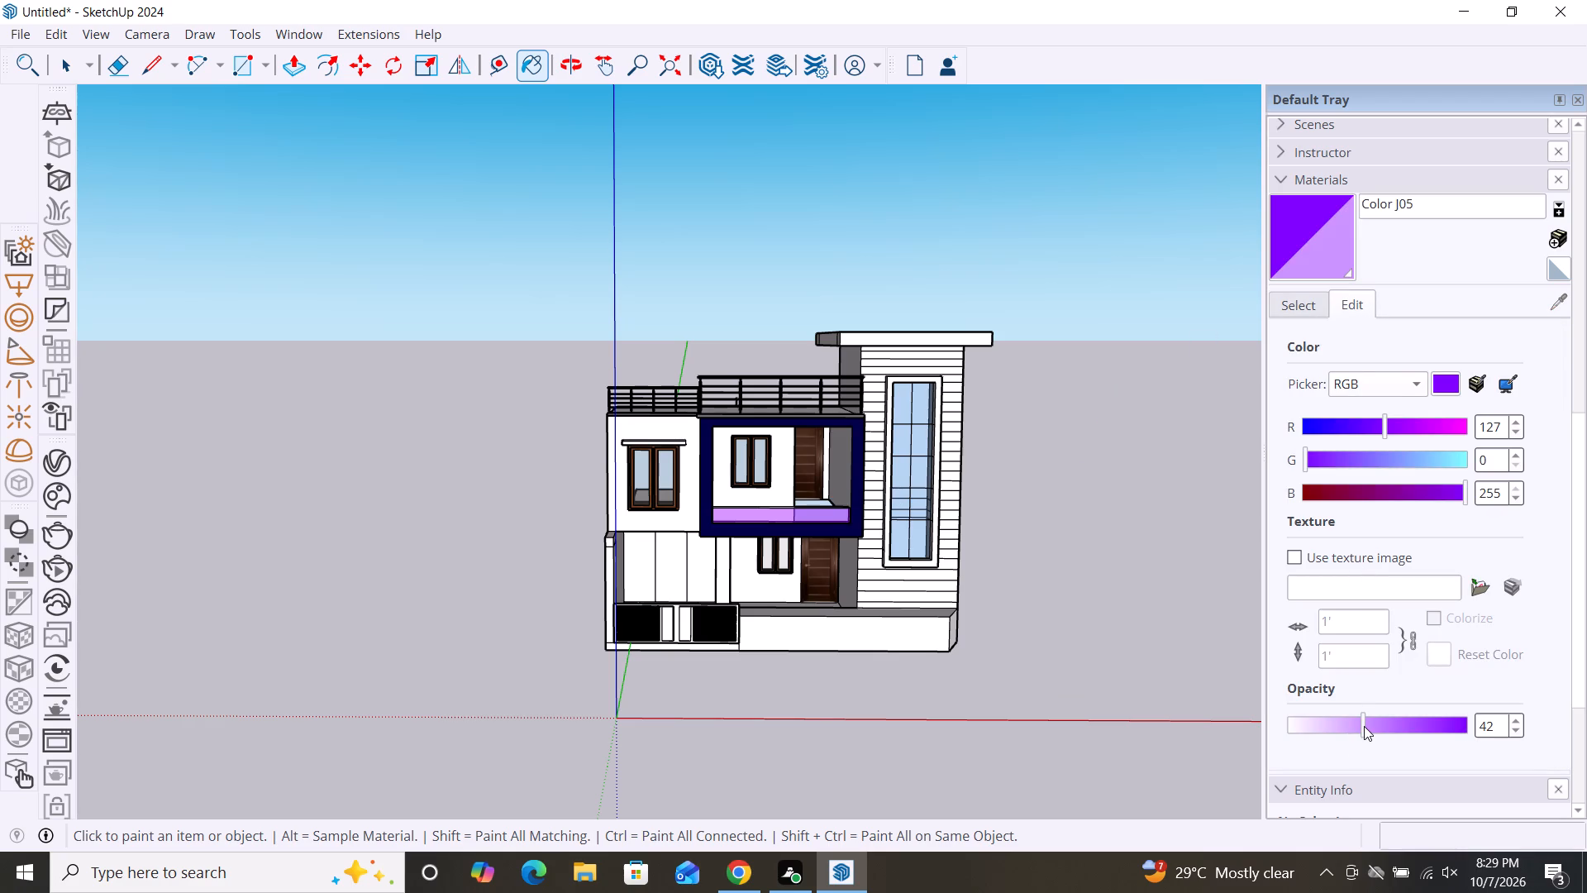
pyautogui.click(1341, 731)
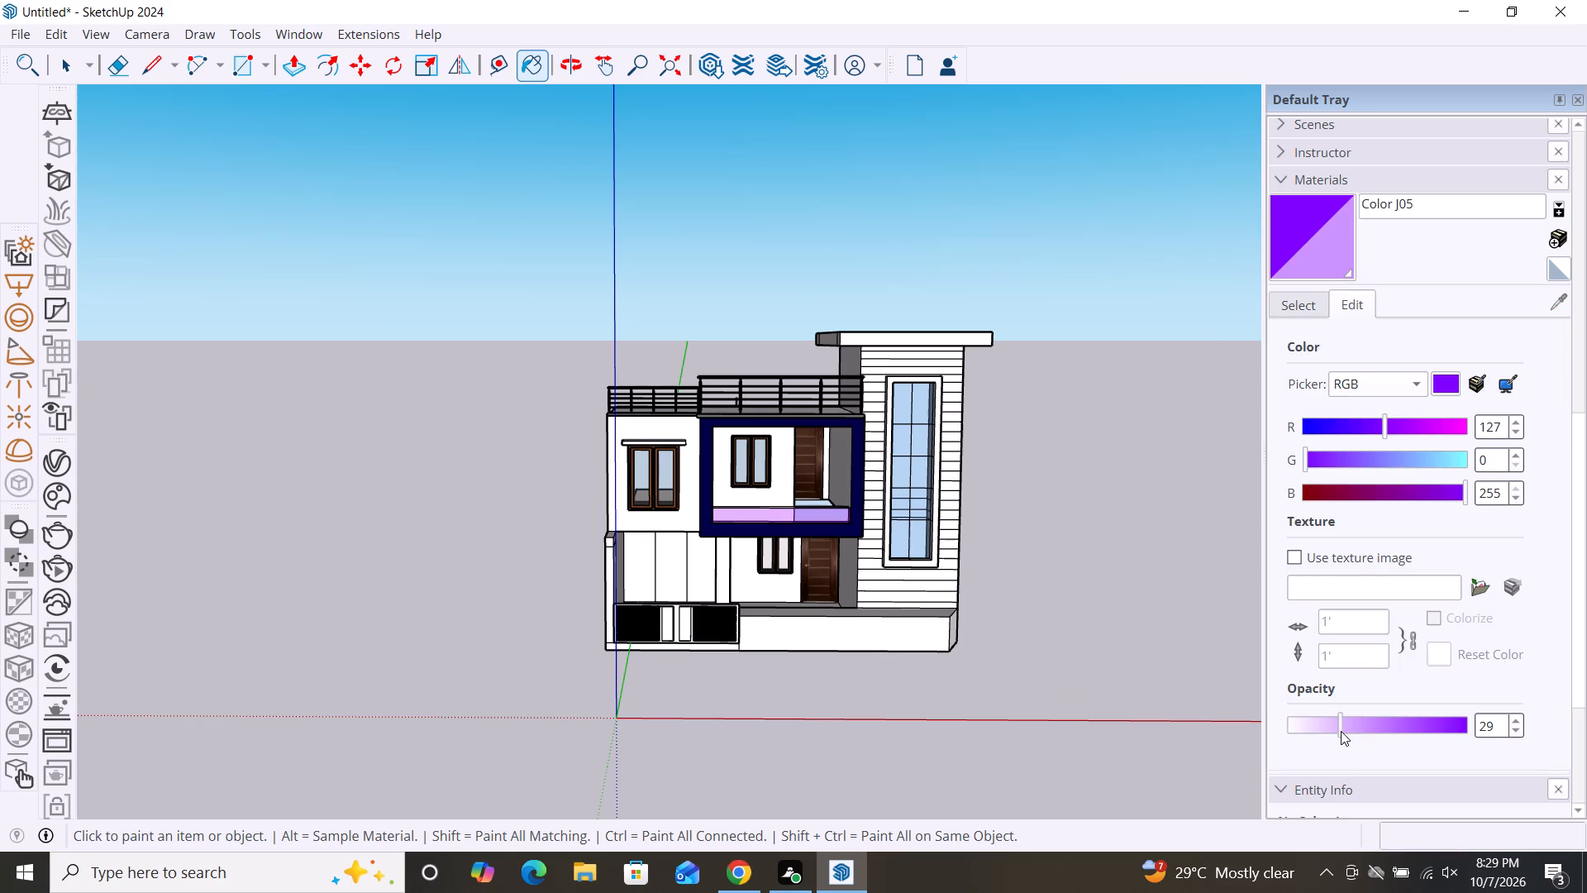
pyautogui.click(1329, 733)
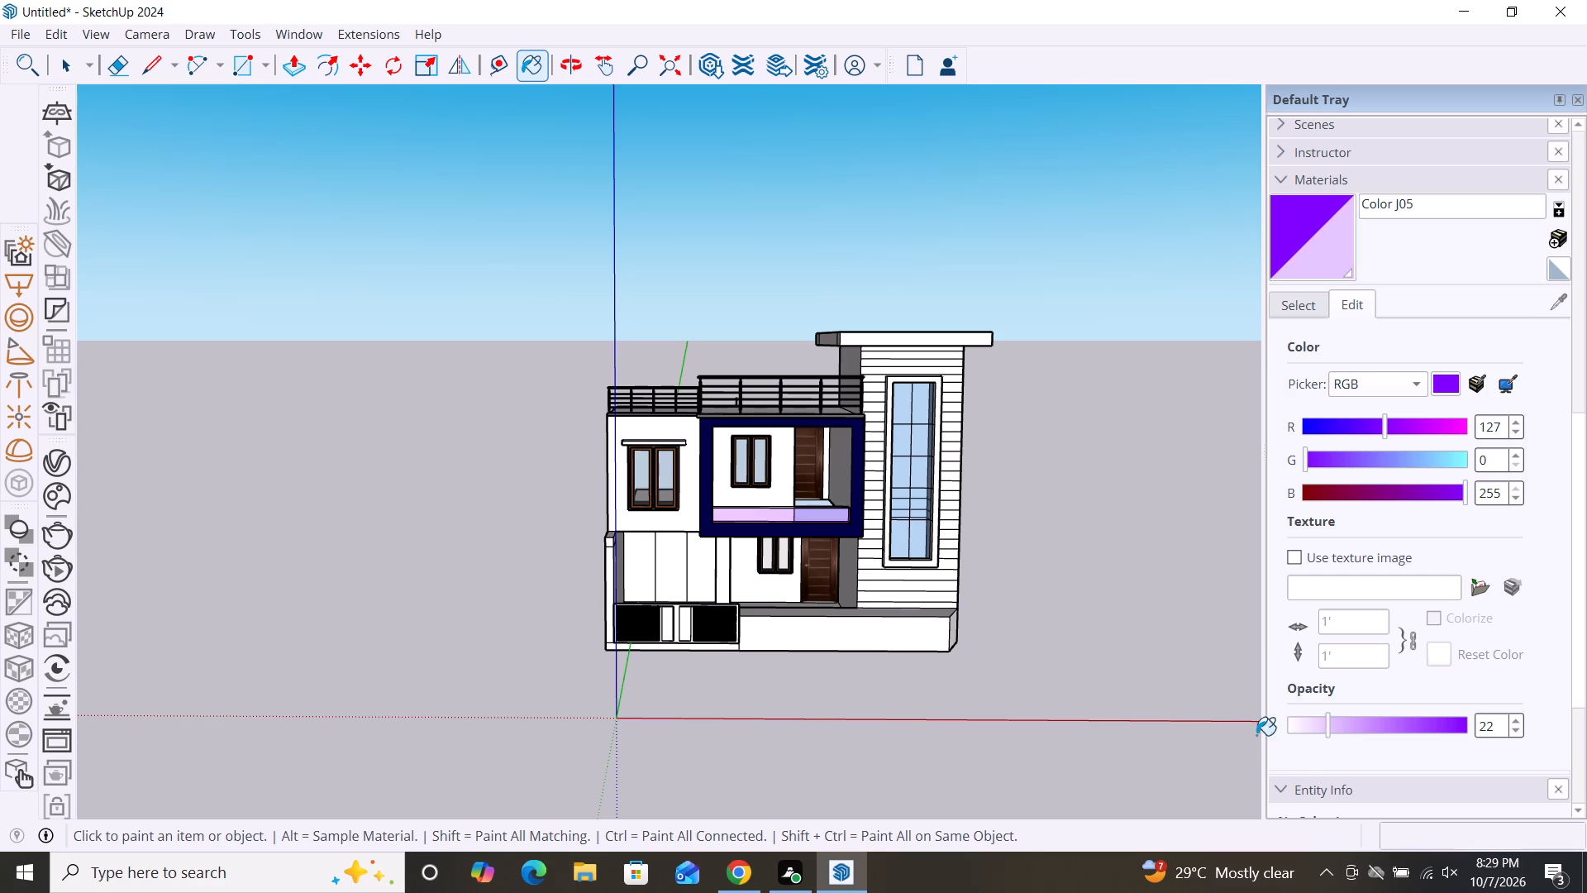
# Examine the translucent balcony parapet and navy frame up close and from above, along with the whole front facade.
pyautogui.scroll(7, 810, 559)
pyautogui.moveTo(804, 561); pyautogui.dragTo(803, 700, button='middle')
pyautogui.scroll(4, 767, 493)
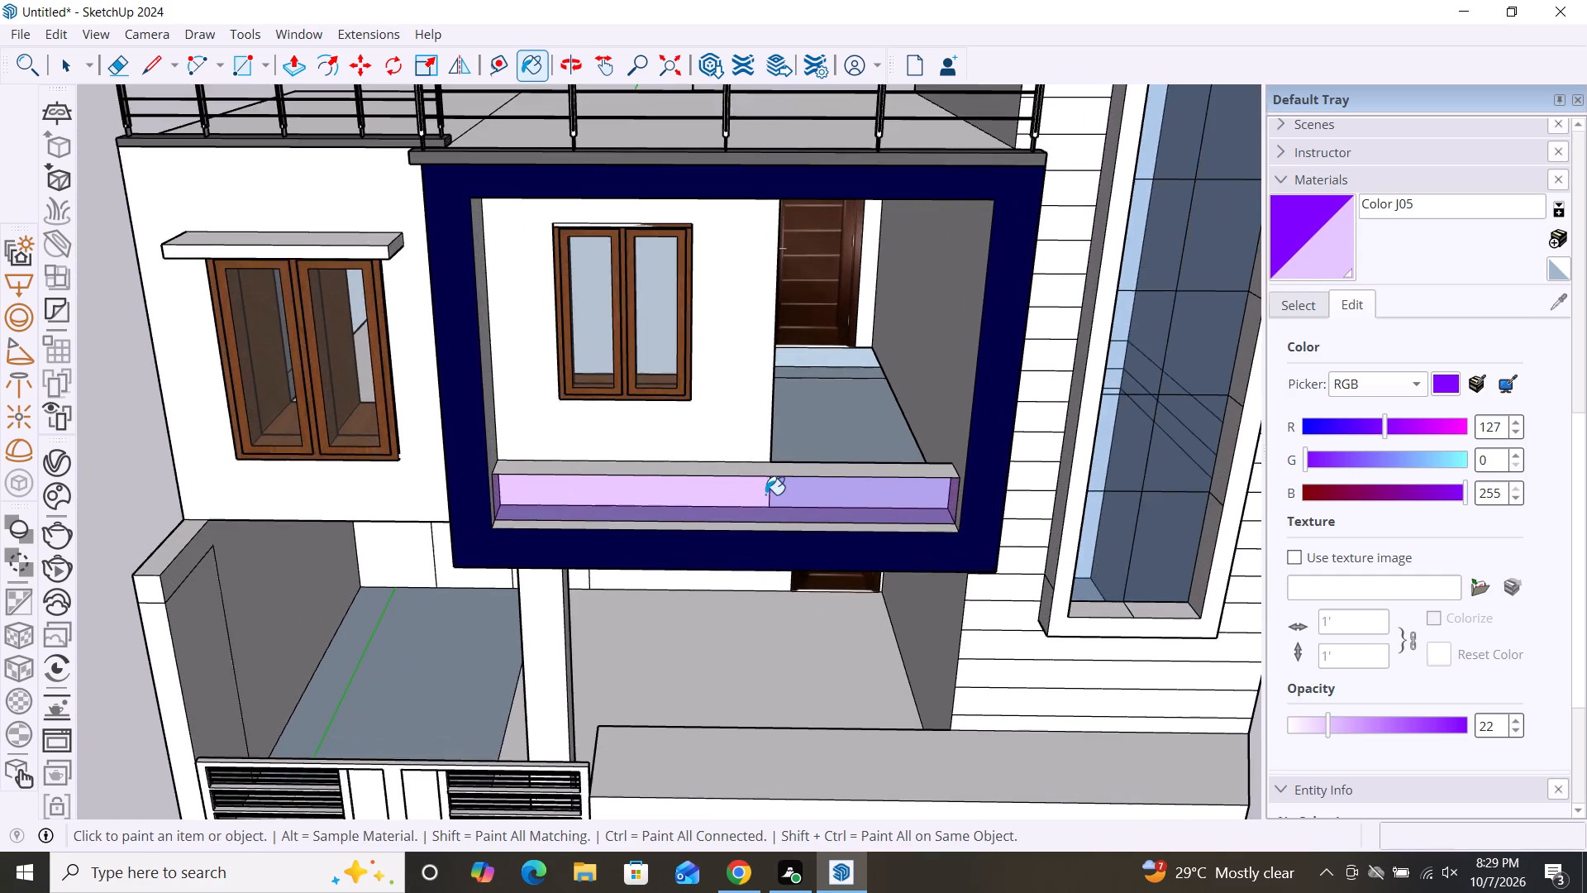
pyautogui.scroll(3, 765, 494)
pyautogui.scroll(-5, 673, 492)
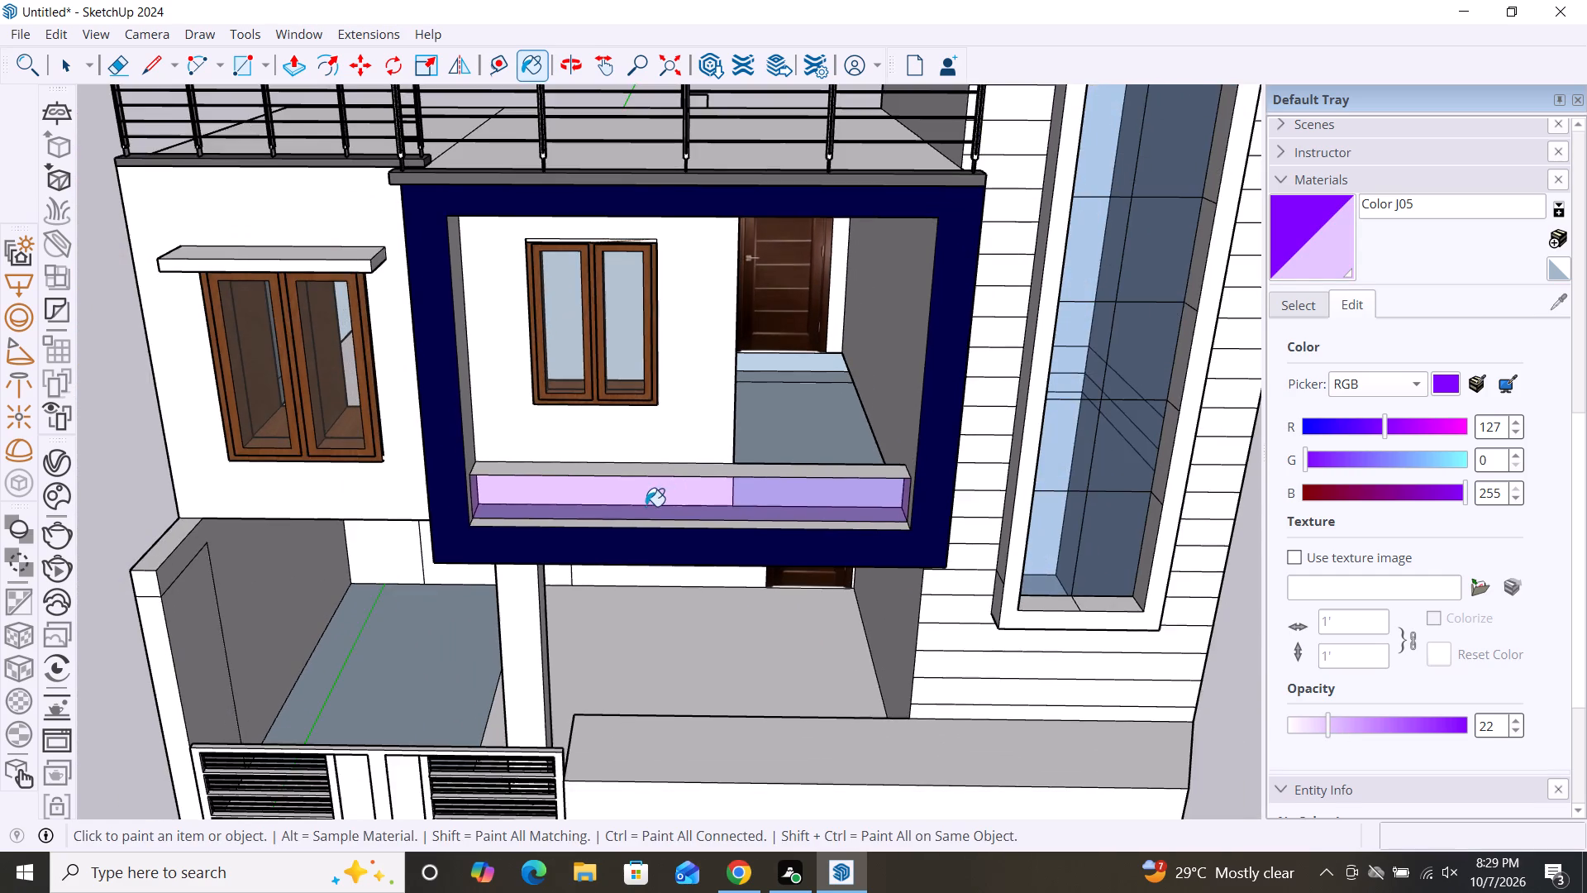
pyautogui.scroll(-3, 617, 509)
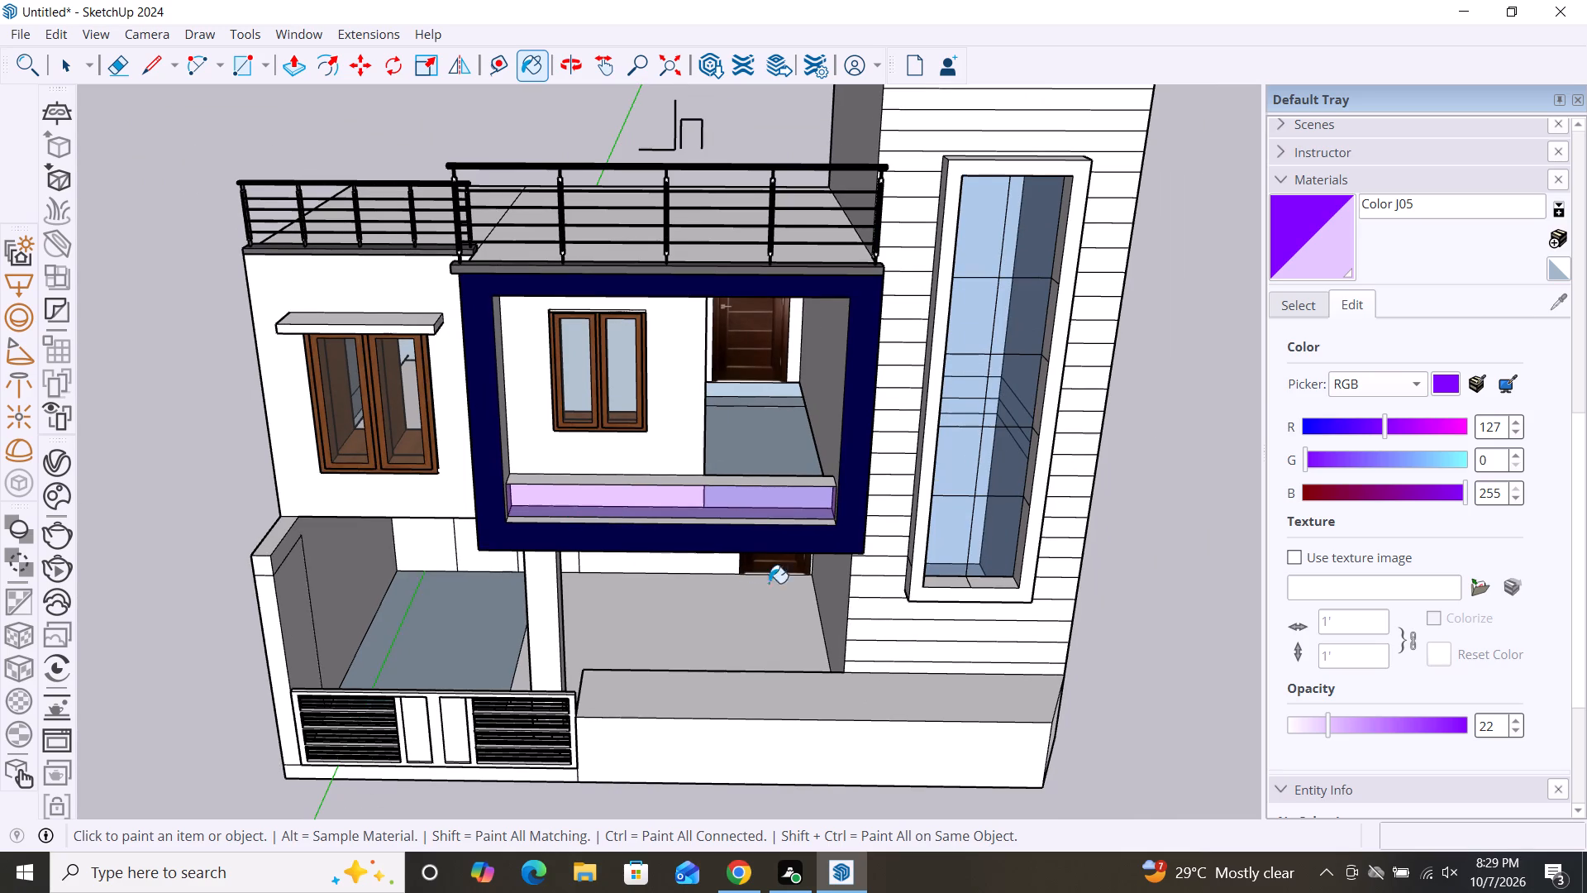
pyautogui.scroll(-2, 1056, 619)
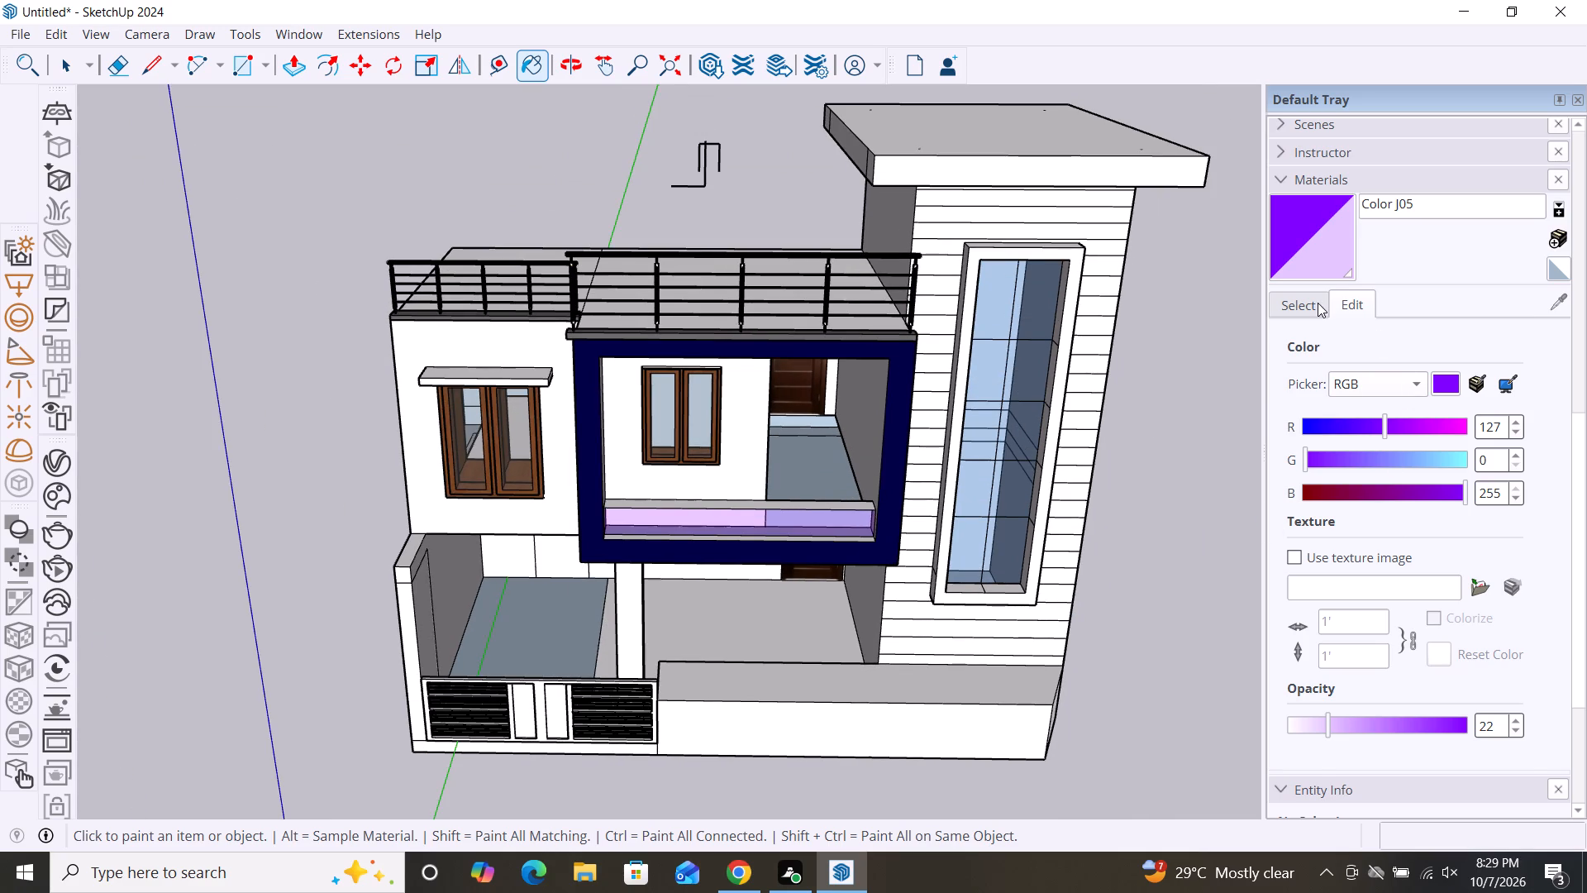
# Repaint the front of the balcony parapet inside the navy frame with Color I02 from the Colors collection.
pyautogui.click(1318, 303)
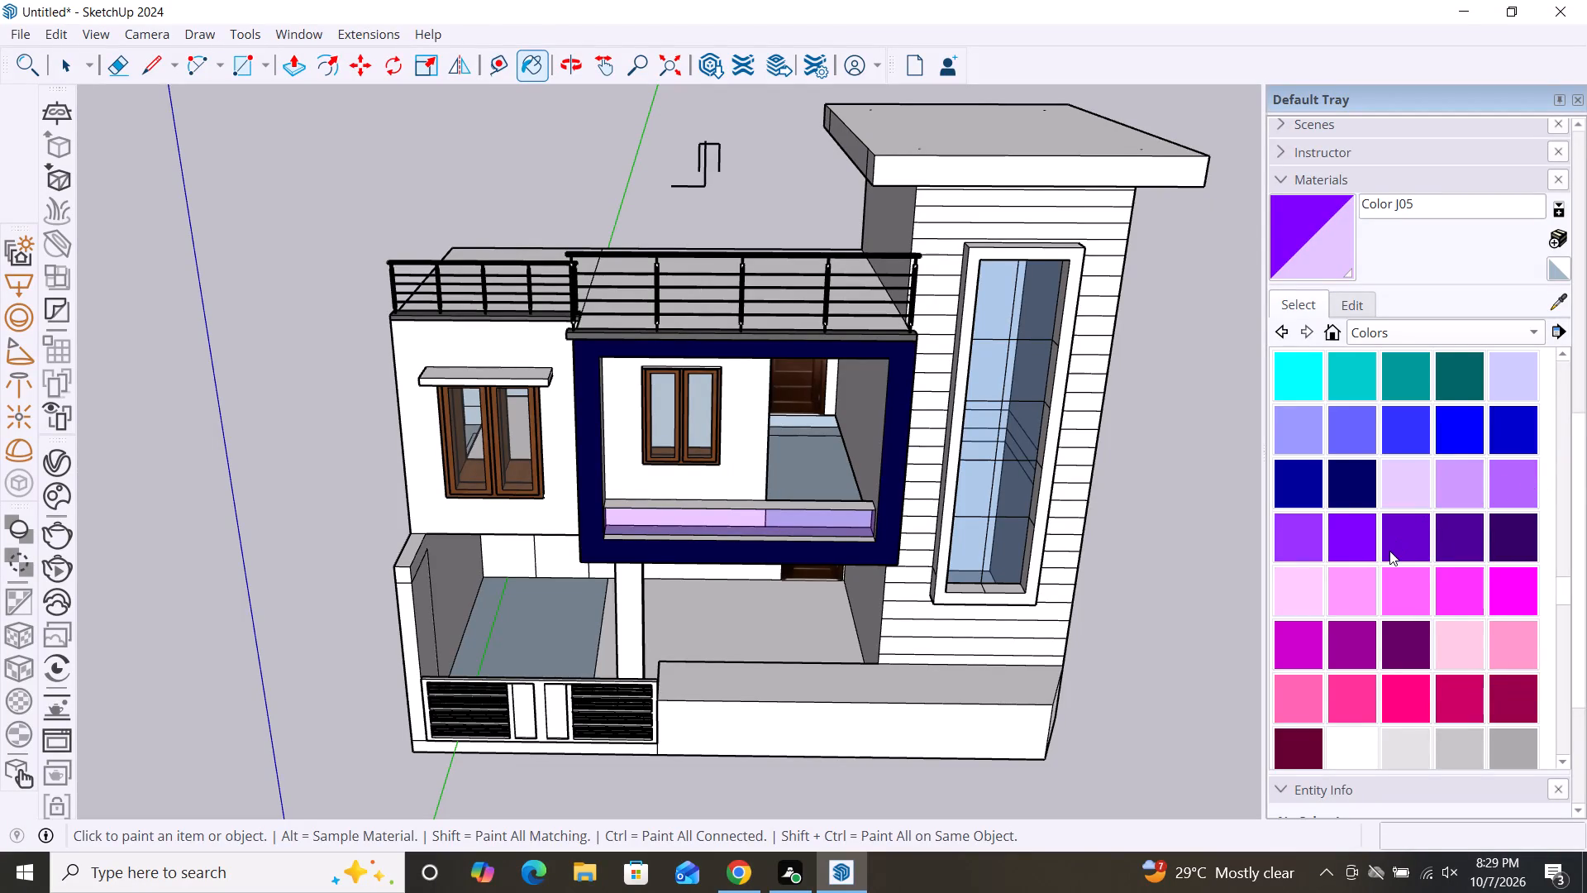
pyautogui.scroll(-2, 1359, 564)
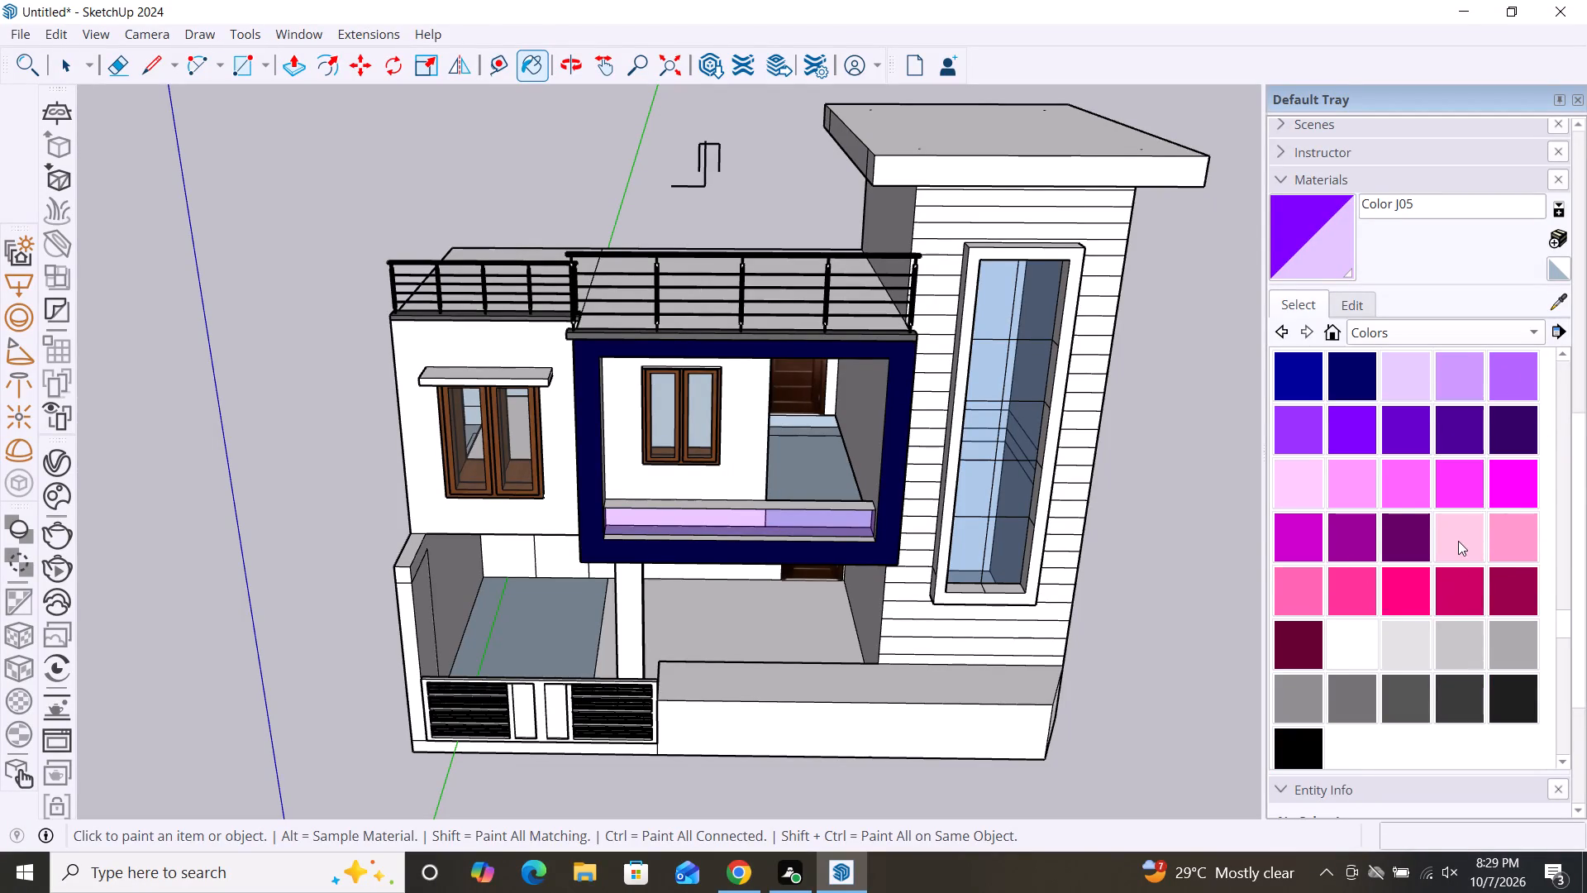
pyautogui.scroll(2, 1382, 481)
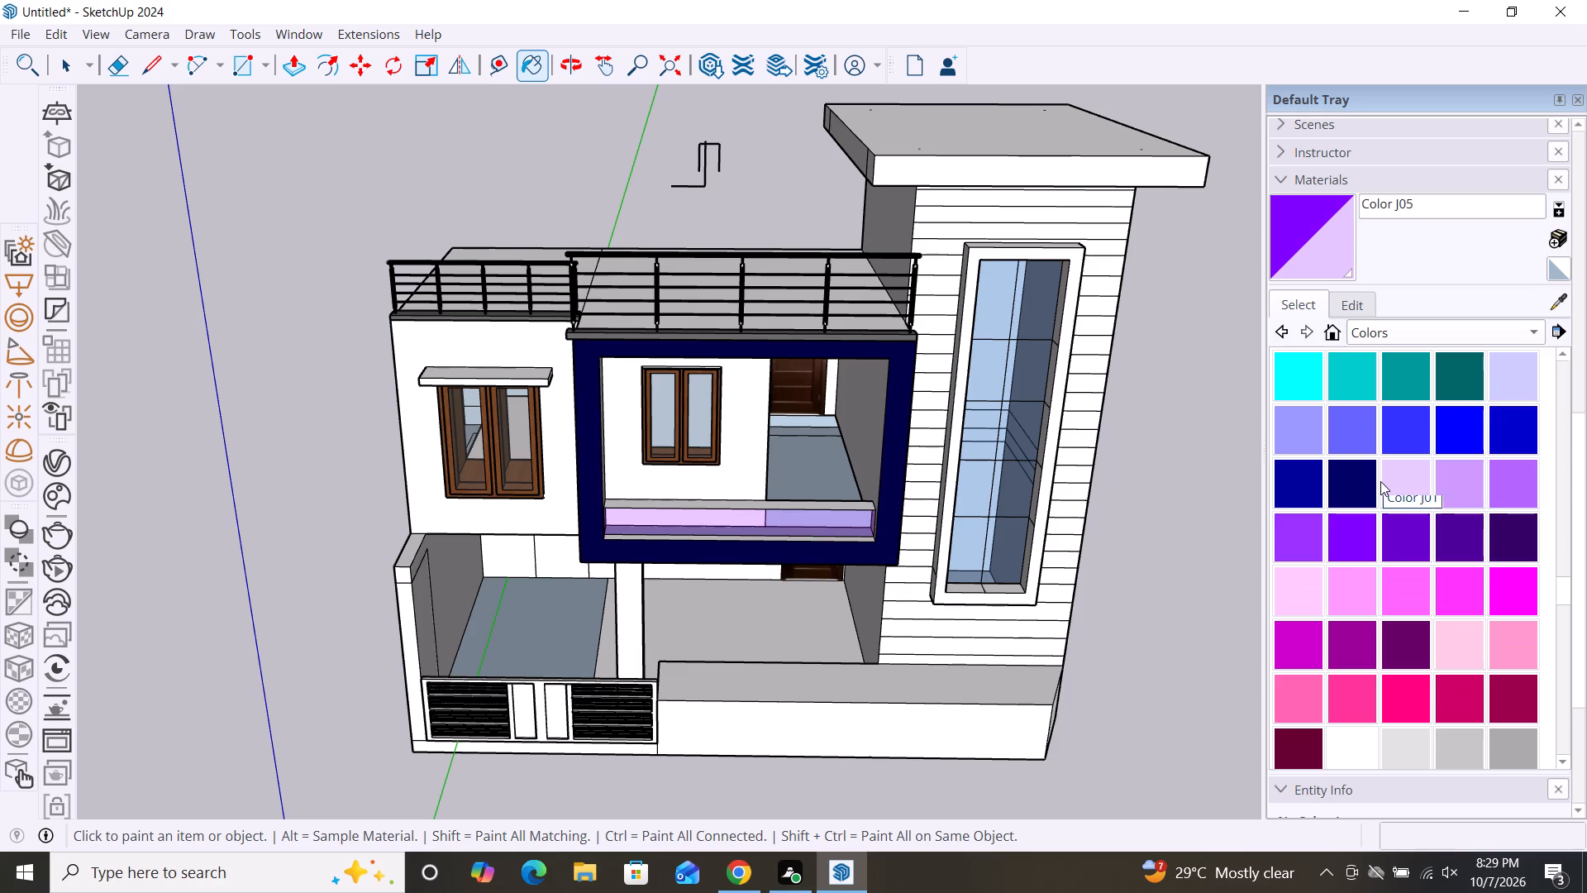
pyautogui.click(1312, 435)
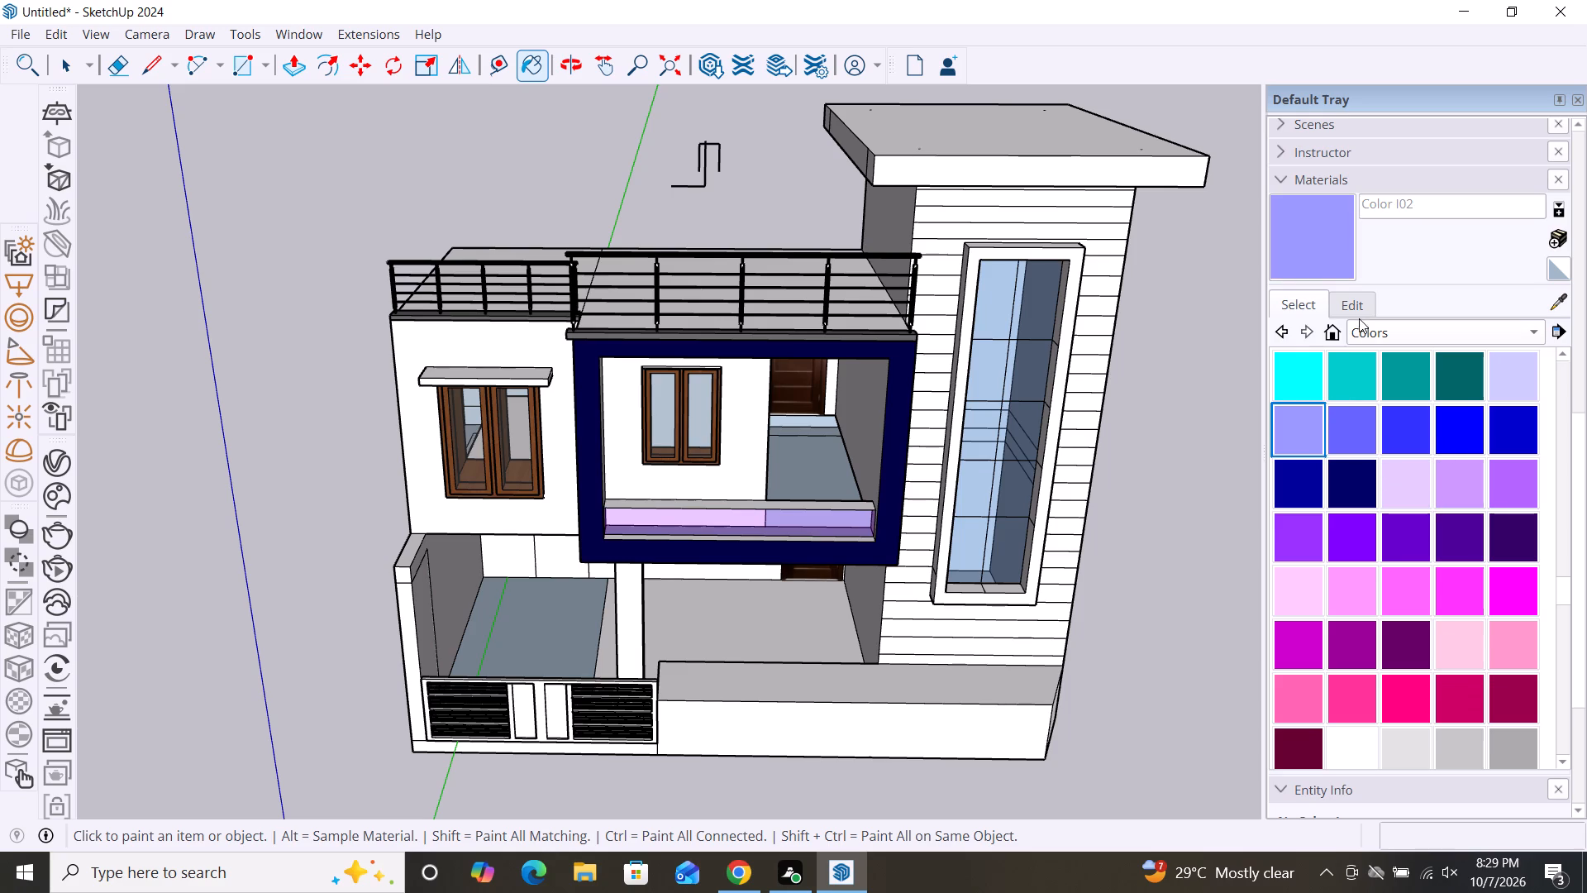
pyautogui.click(813, 522)
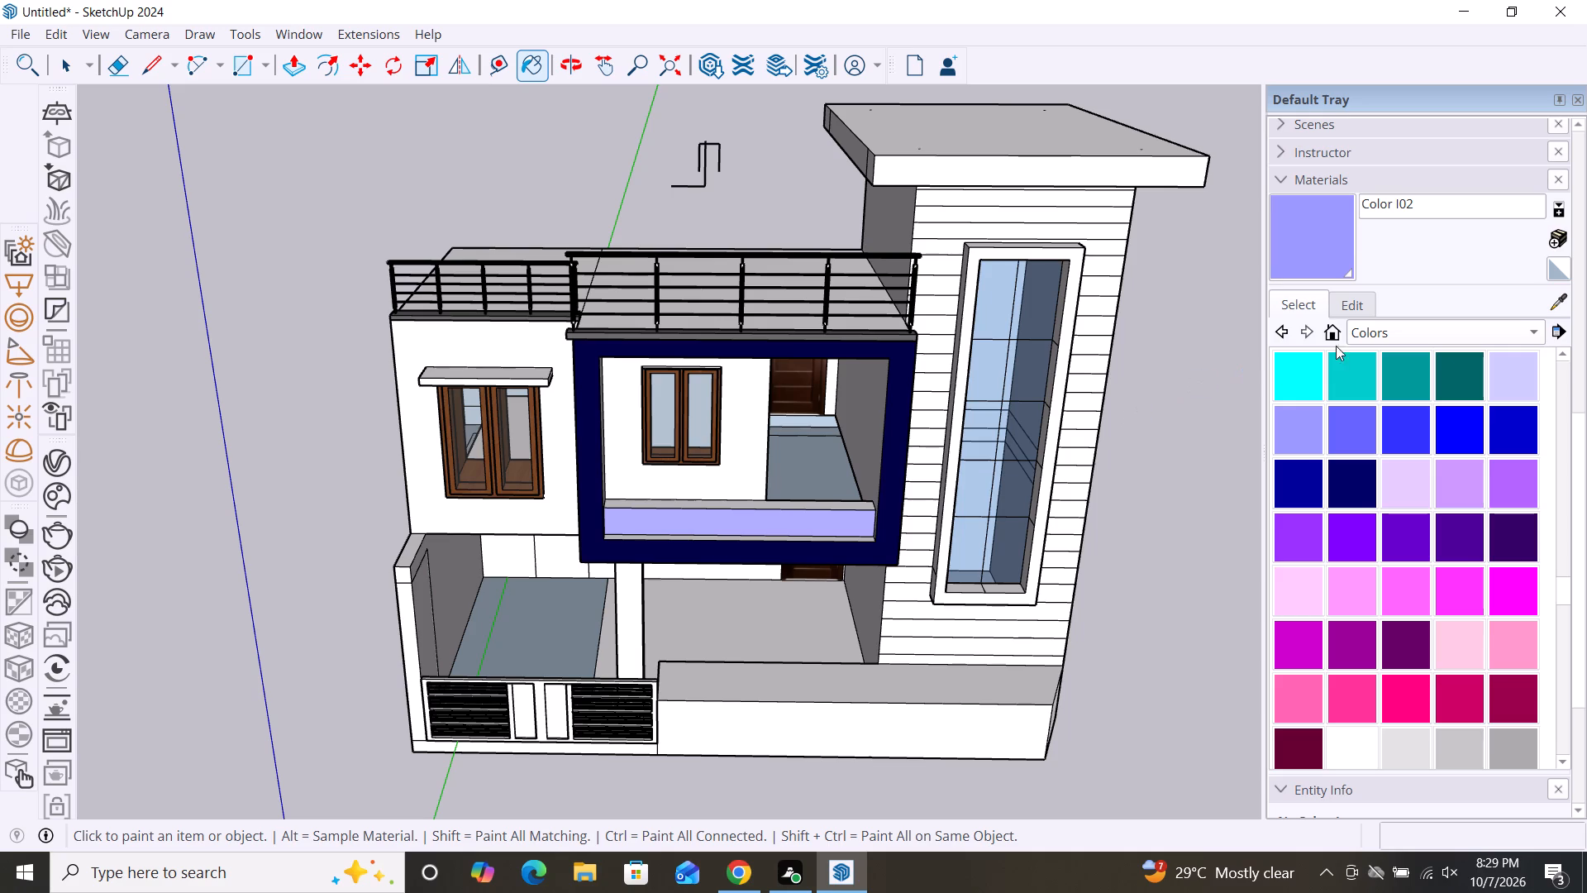
# Adjust Color I02 to green 141 and opacity 92, trying green values of 181, 211 and 171 and an opacity of 79.
pyautogui.click(1358, 305)
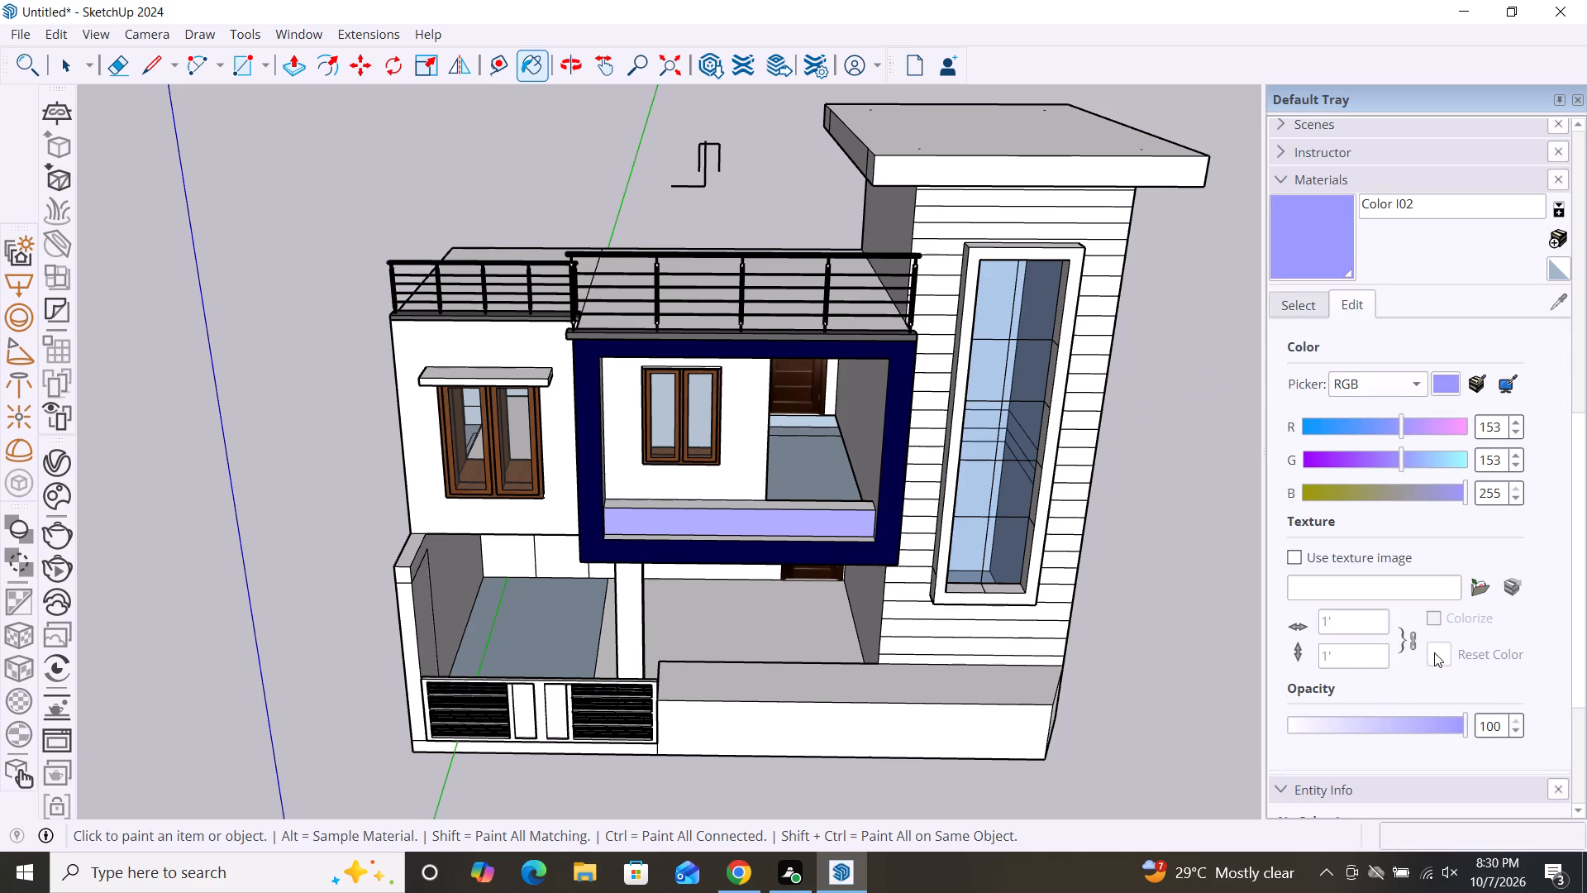
pyautogui.click(1418, 456)
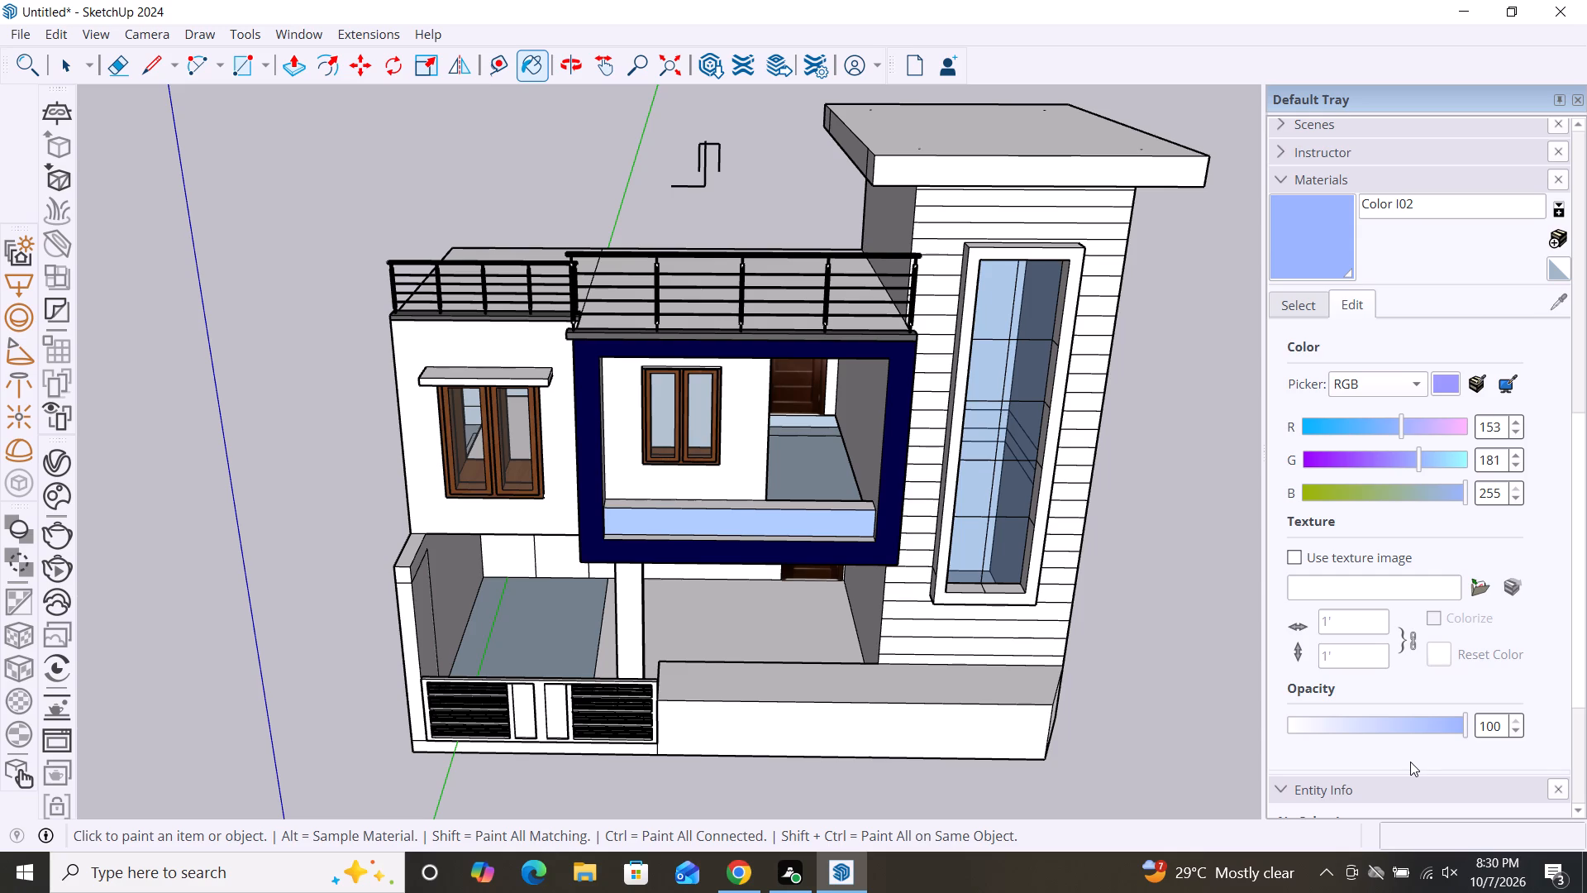
pyautogui.click(1427, 723)
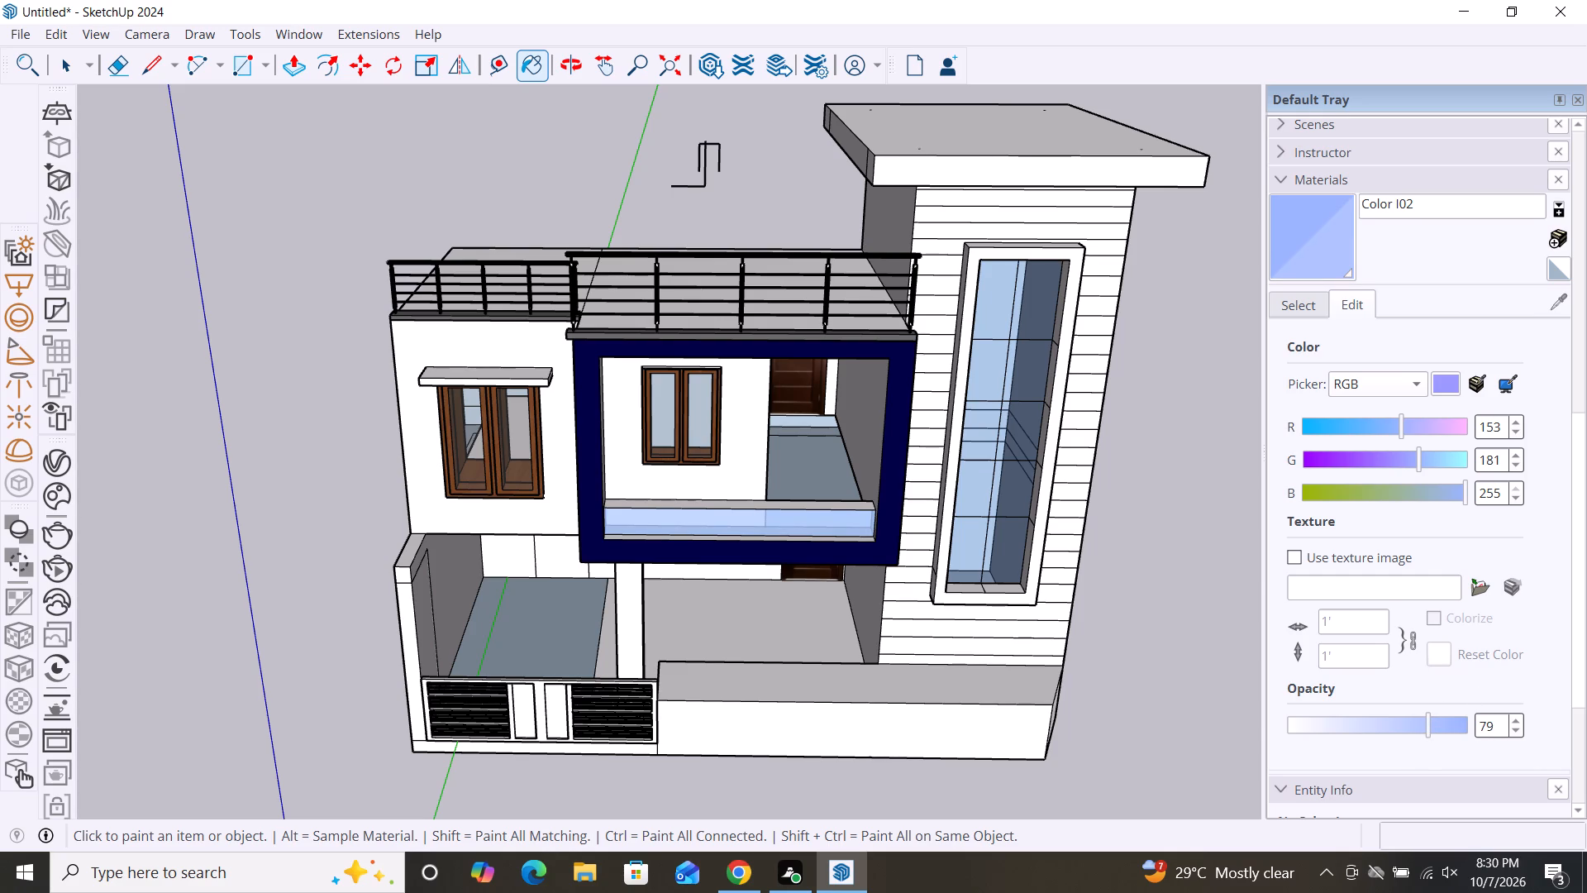
pyautogui.click(1437, 457)
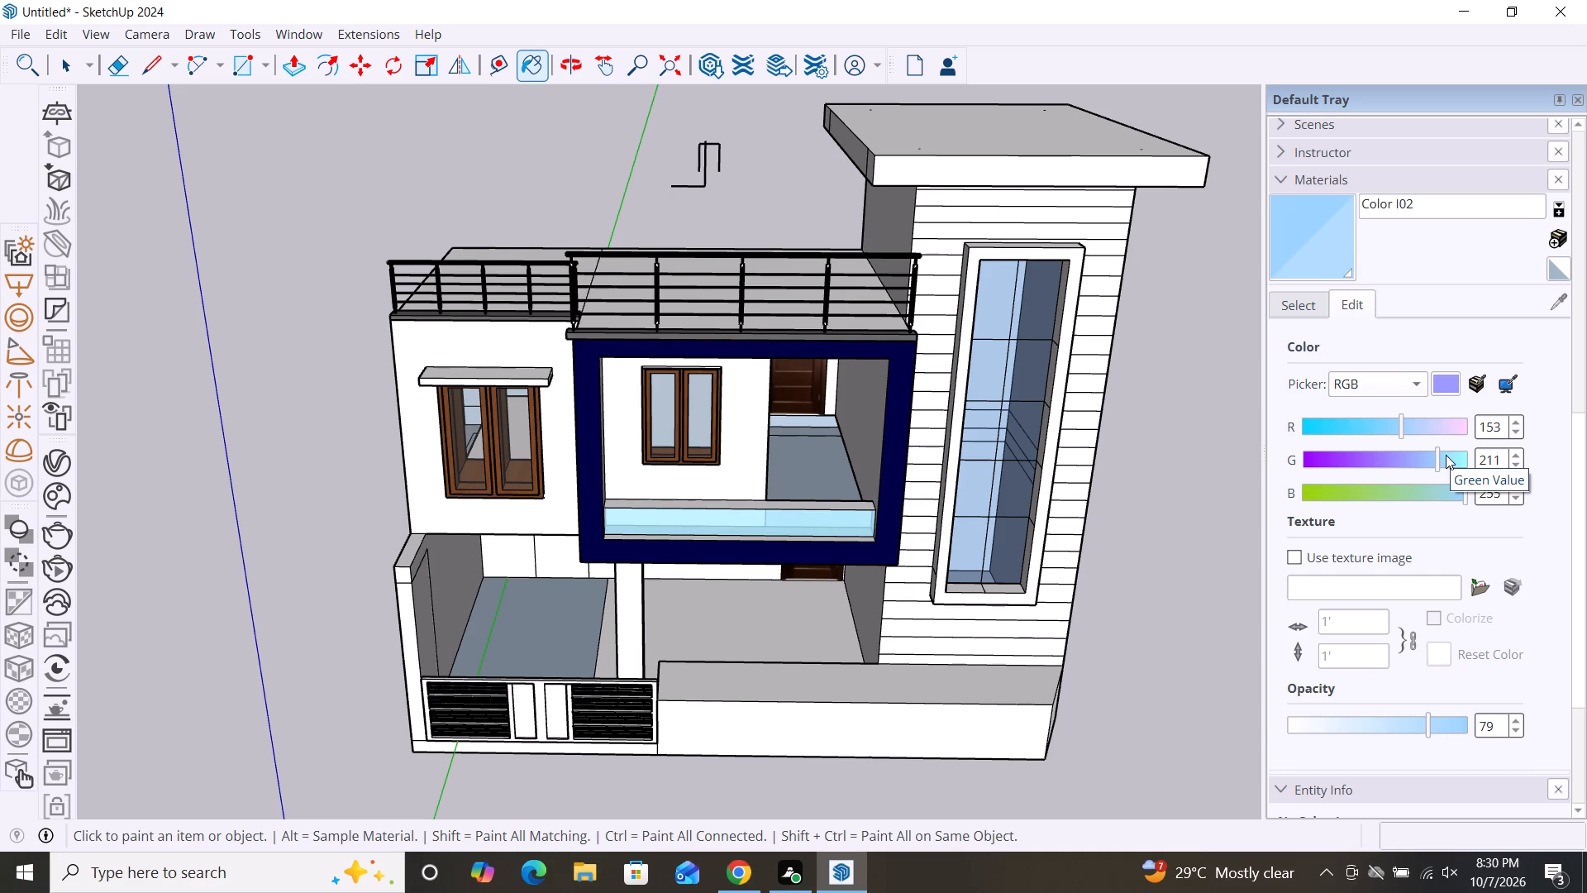
pyautogui.click(1413, 461)
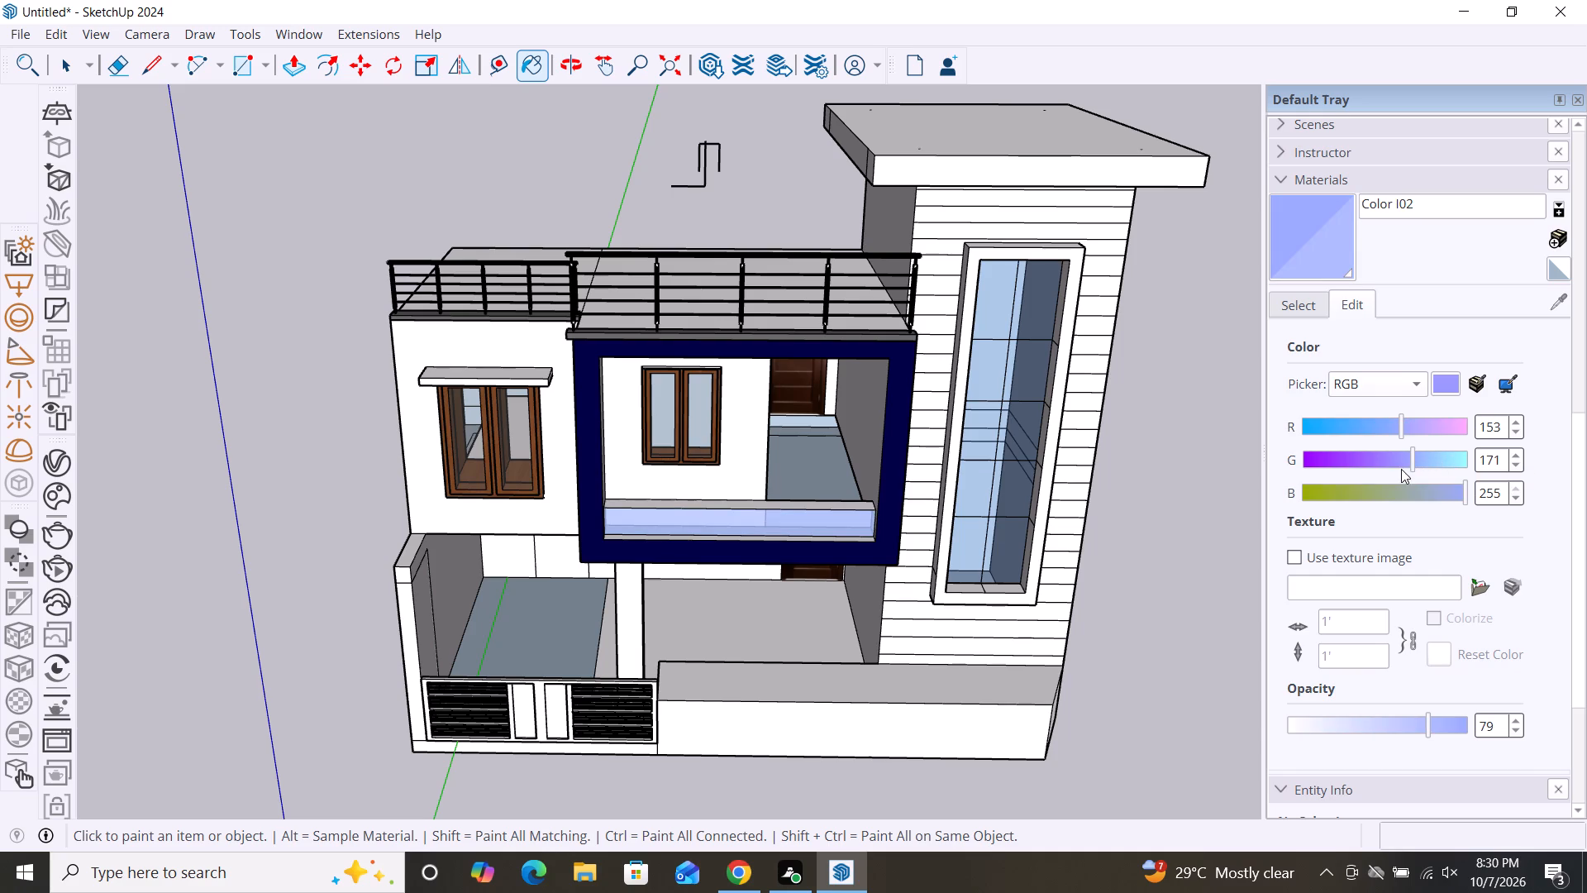
pyautogui.click(1394, 466)
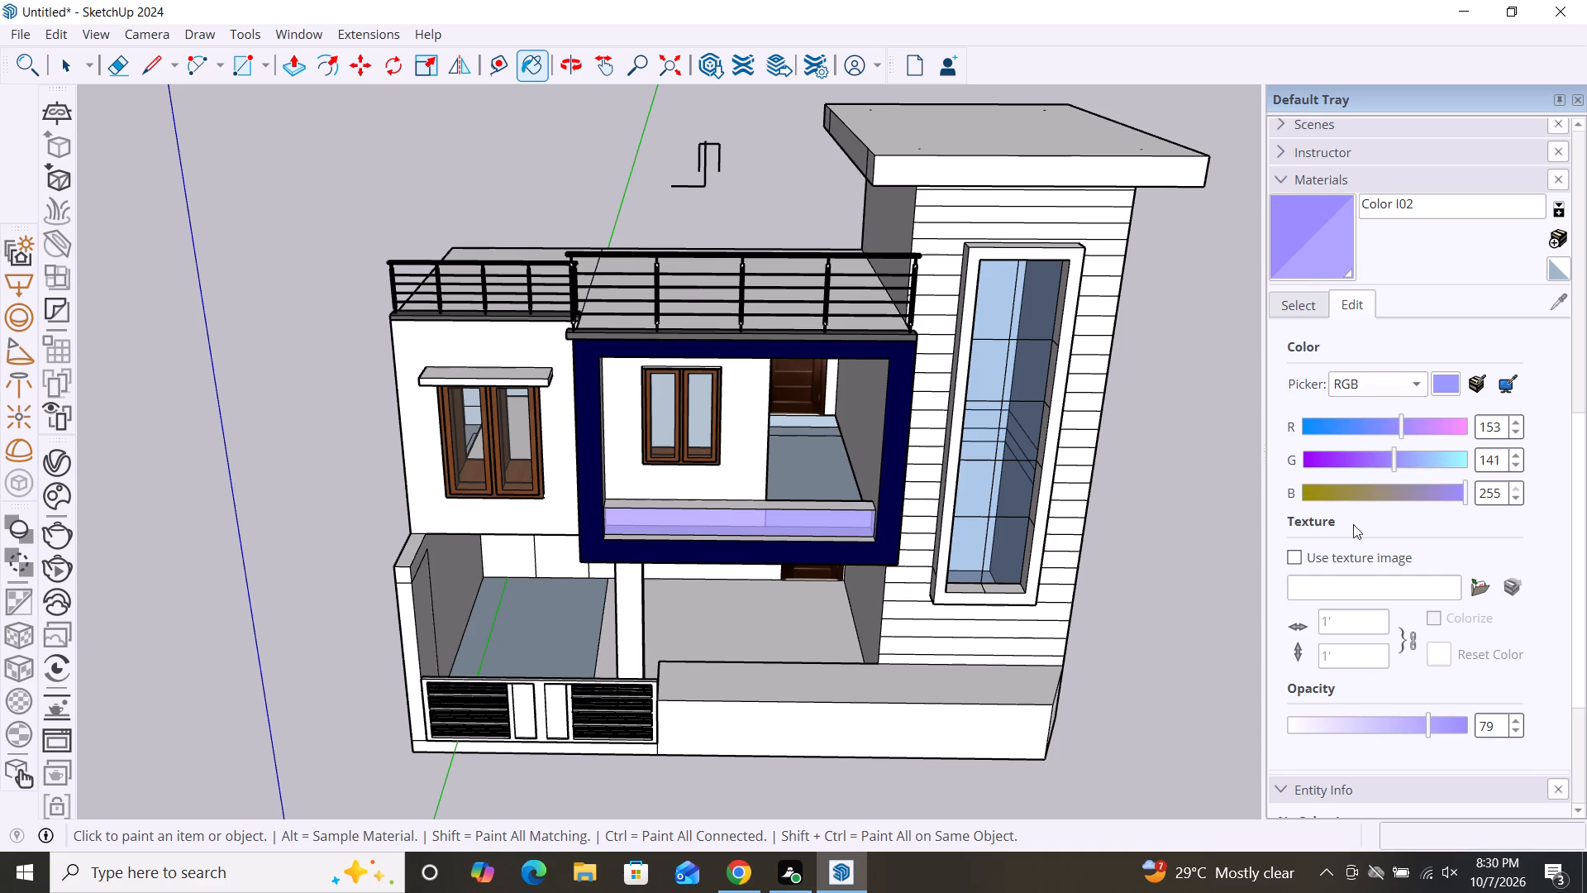
pyautogui.click(1451, 720)
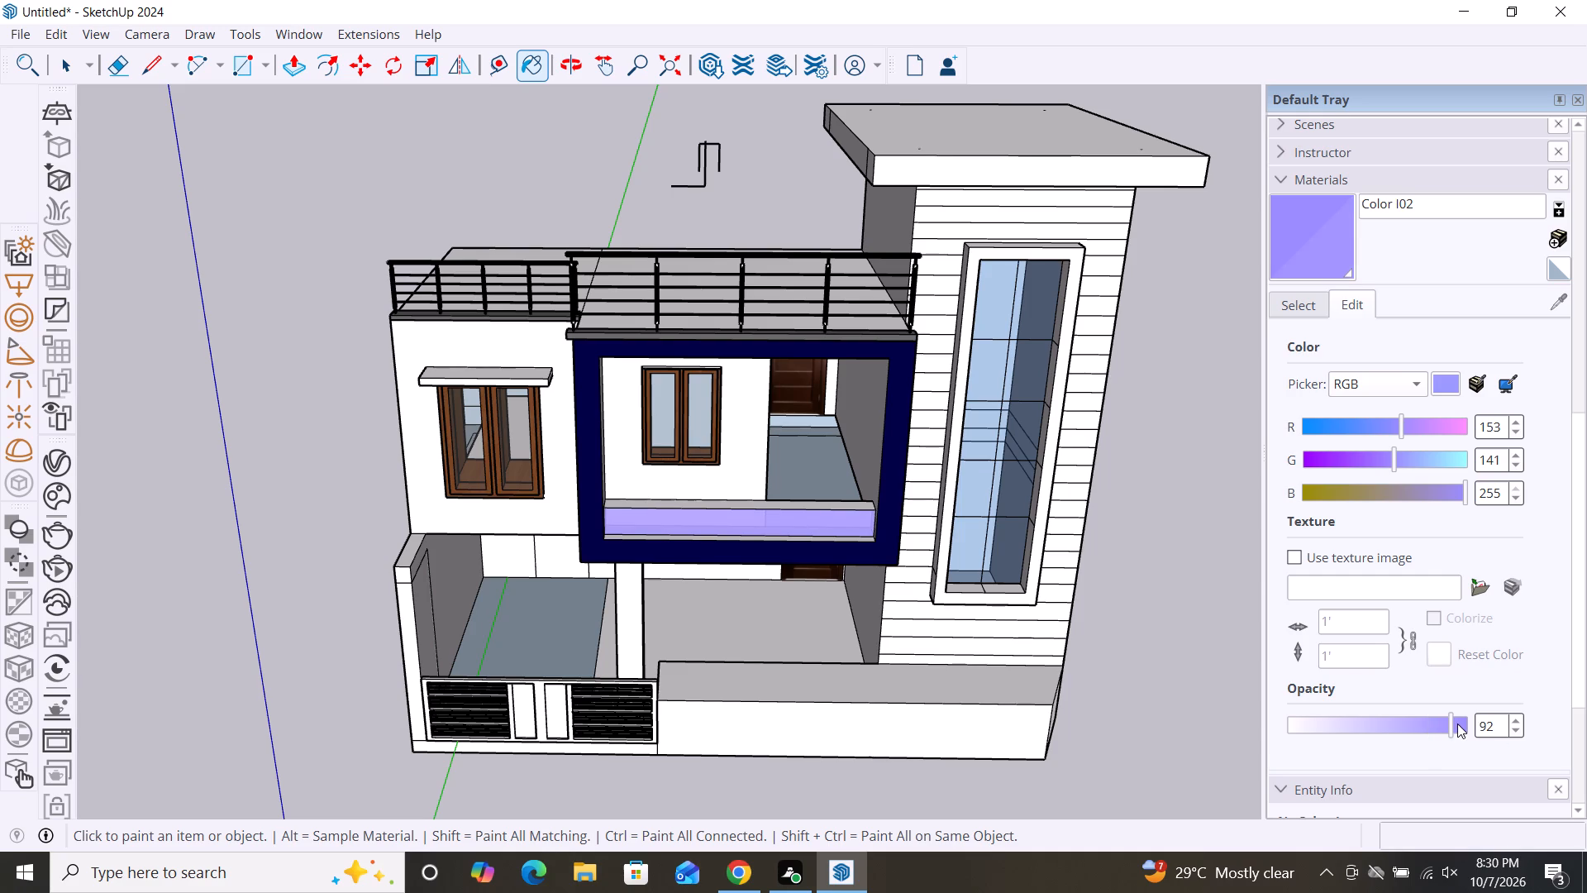
pyautogui.click(1468, 726)
# Shift Color I02 on the parapet towards light purple, trying red values including 46, 178 and 222 and settling on 170.
pyautogui.click(1333, 423)
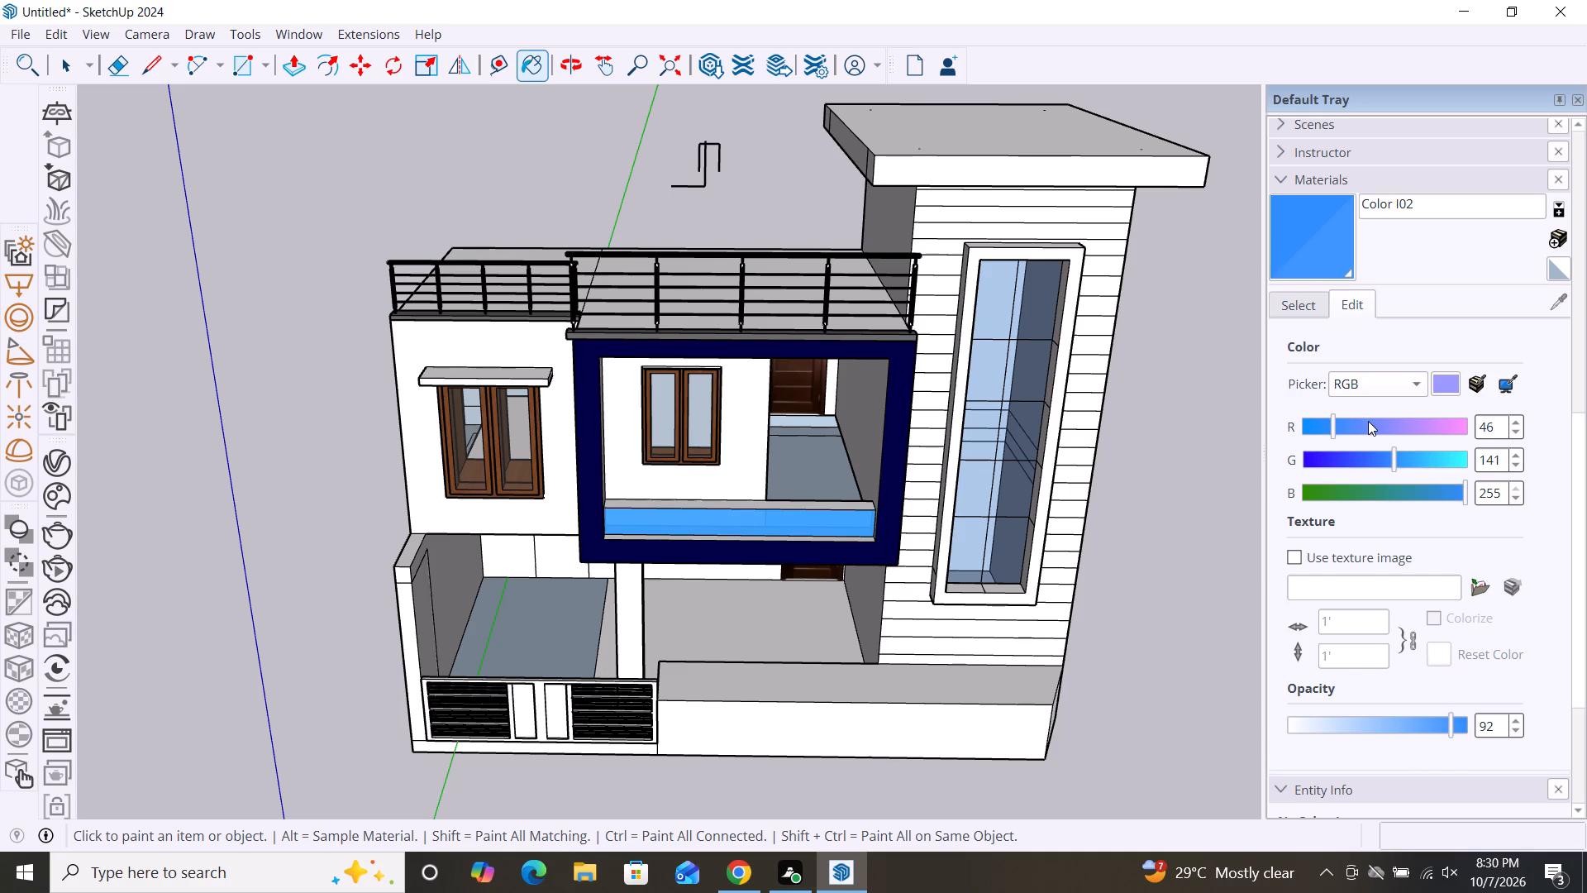
pyautogui.click(1368, 421)
pyautogui.click(1390, 425)
pyautogui.click(1417, 427)
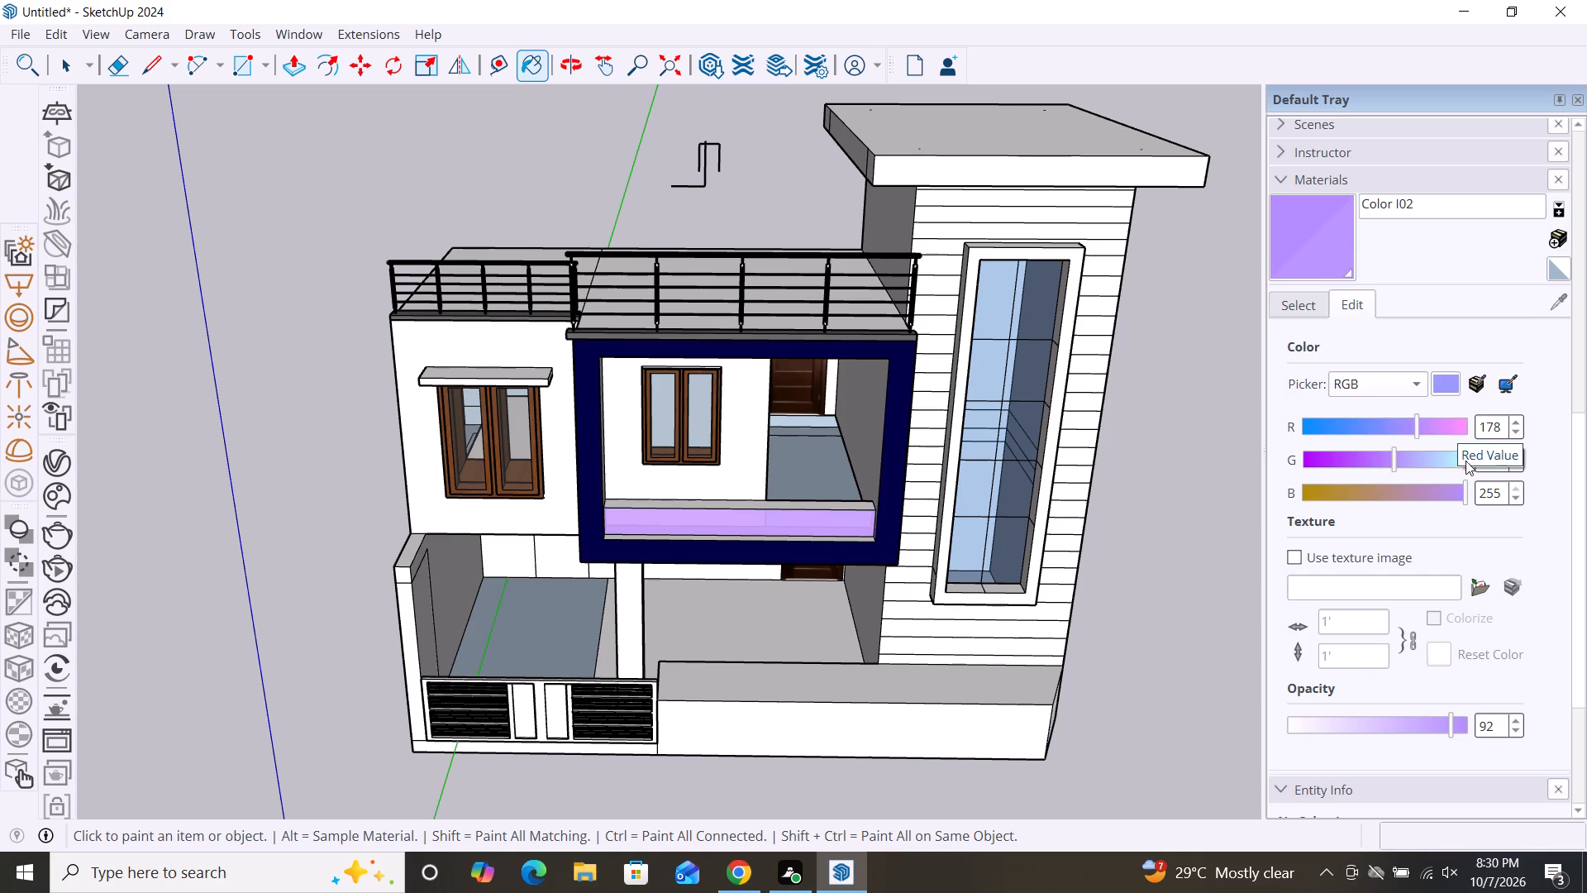
pyautogui.click(1445, 428)
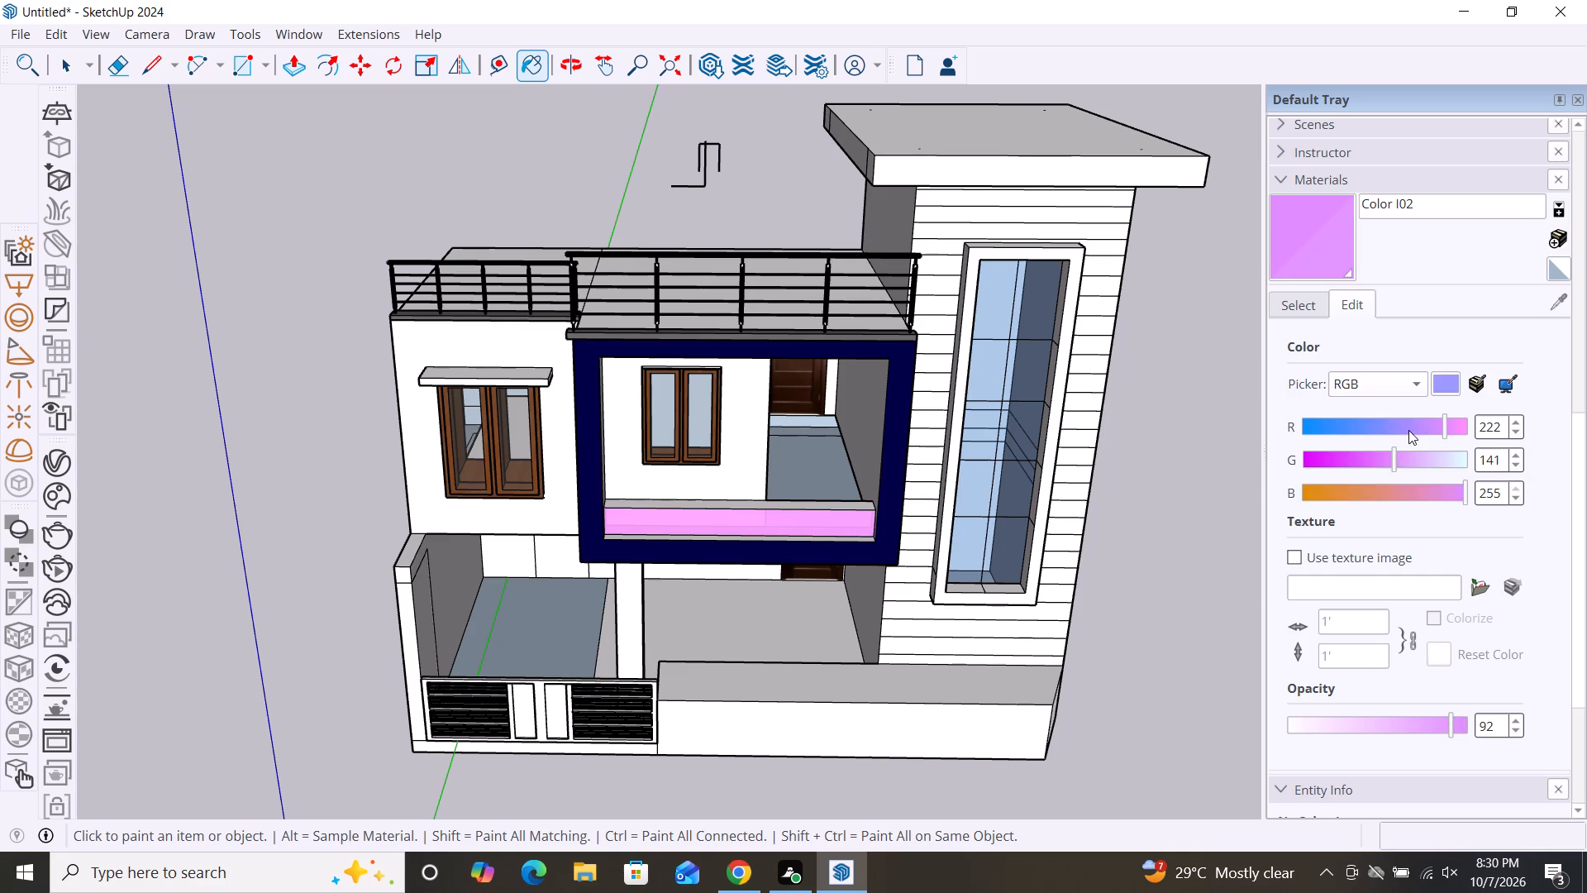
pyautogui.click(1408, 429)
# Examine the recoloured balcony parapet with the whole front facade from several angles and distances.
pyautogui.scroll(-3, 1008, 582)
pyautogui.moveTo(1031, 634); pyautogui.dragTo(1042, 600, button='middle')
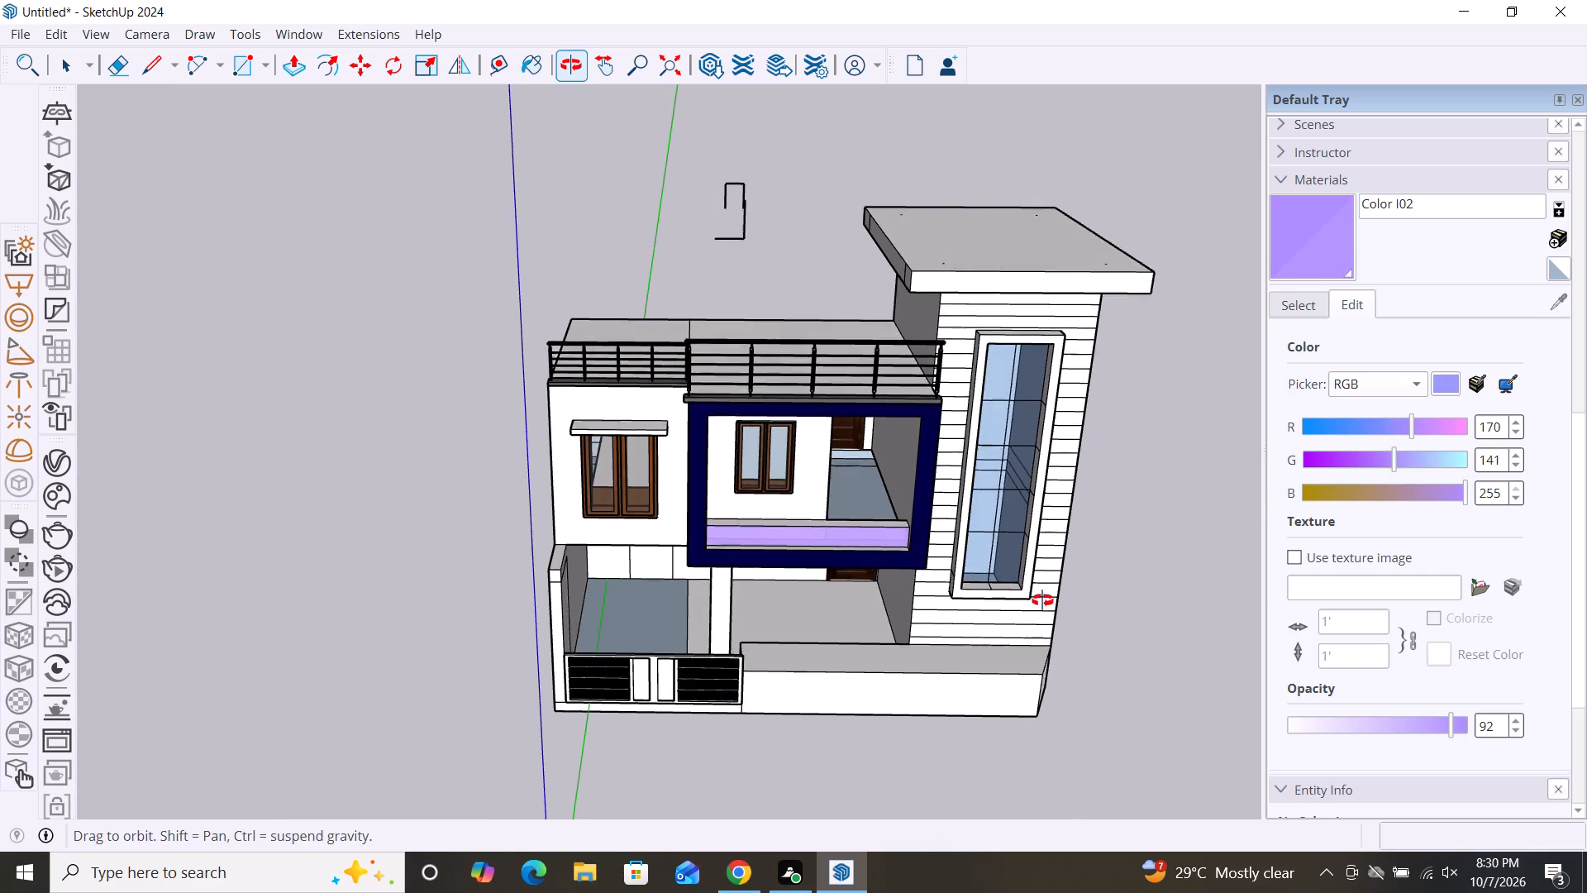
pyautogui.moveTo(1042, 600); pyautogui.dragTo(975, 470, button='middle')
pyautogui.scroll(-2, 598, 474)
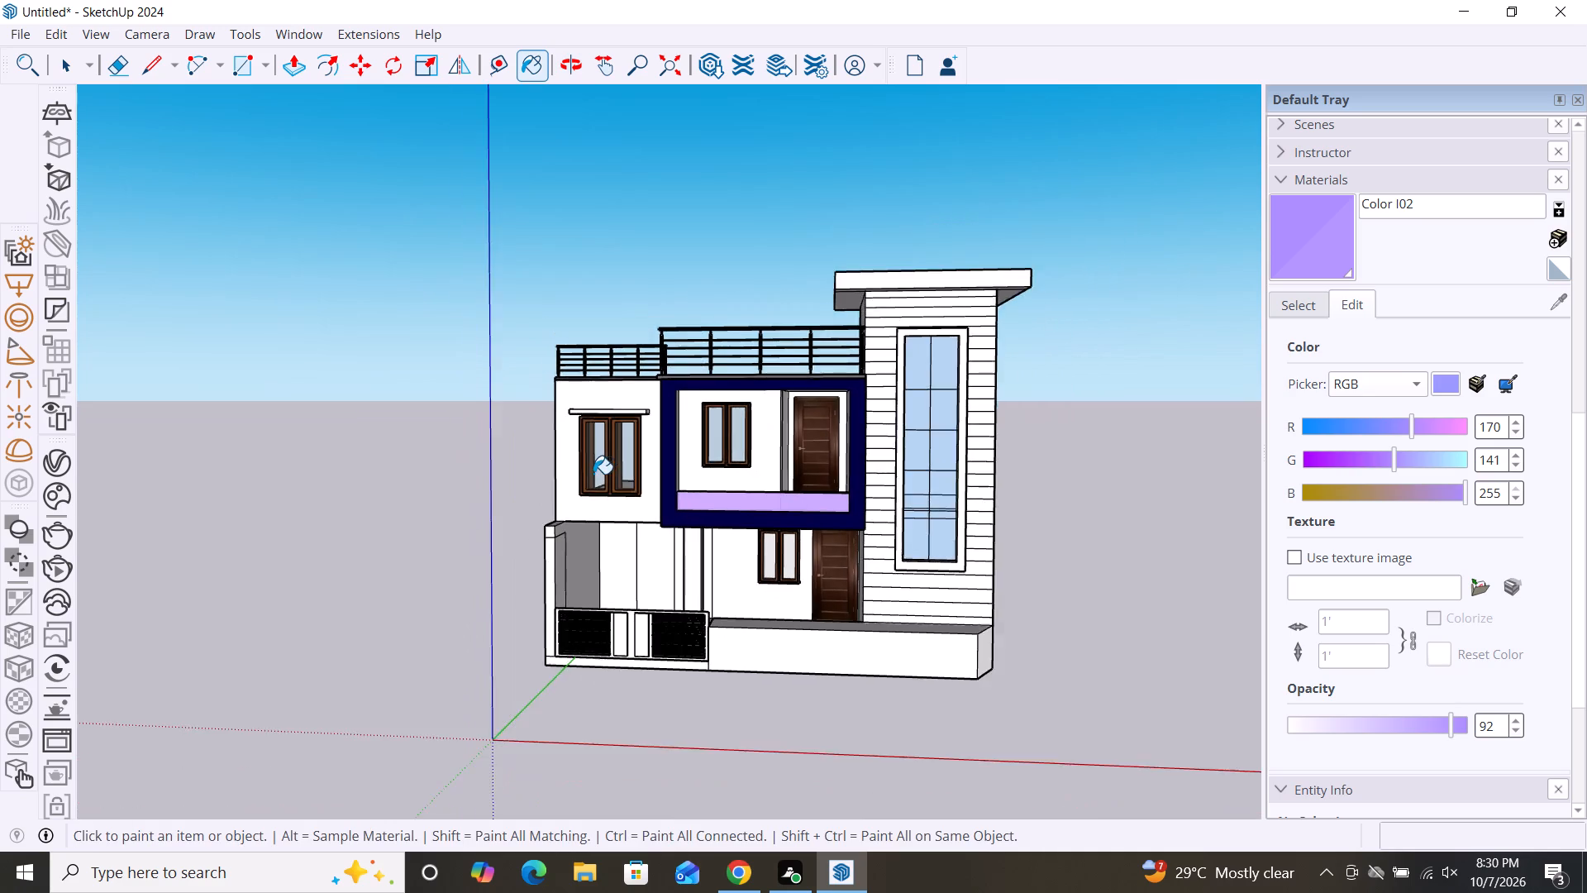
pyautogui.scroll(-2, 593, 474)
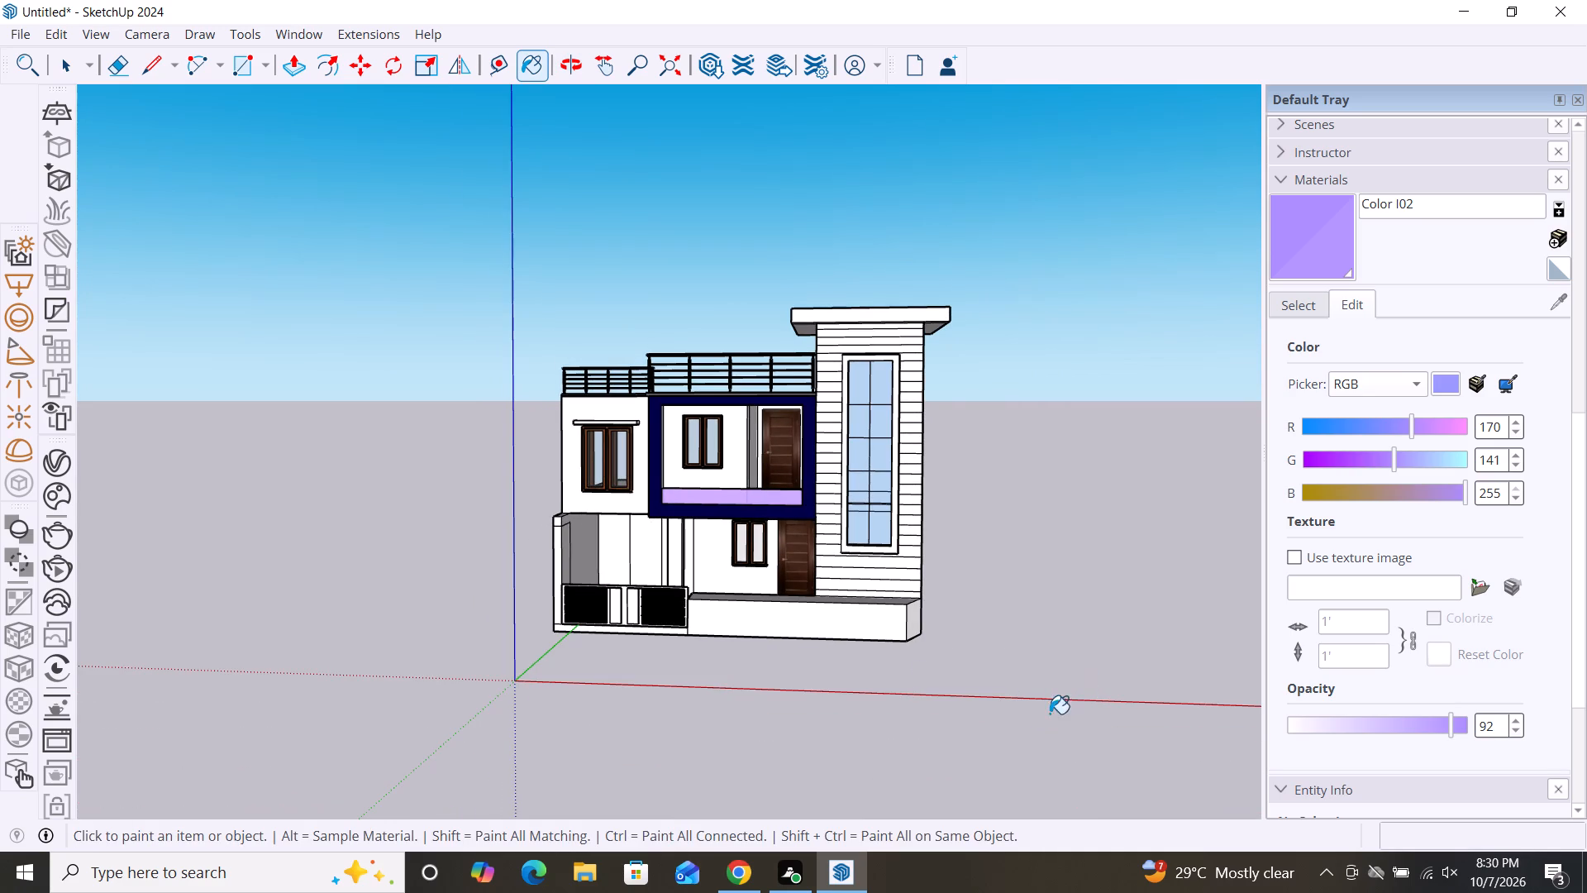
pyautogui.scroll(2, 713, 602)
pyautogui.moveTo(680, 645); pyautogui.dragTo(832, 686, button='middle')
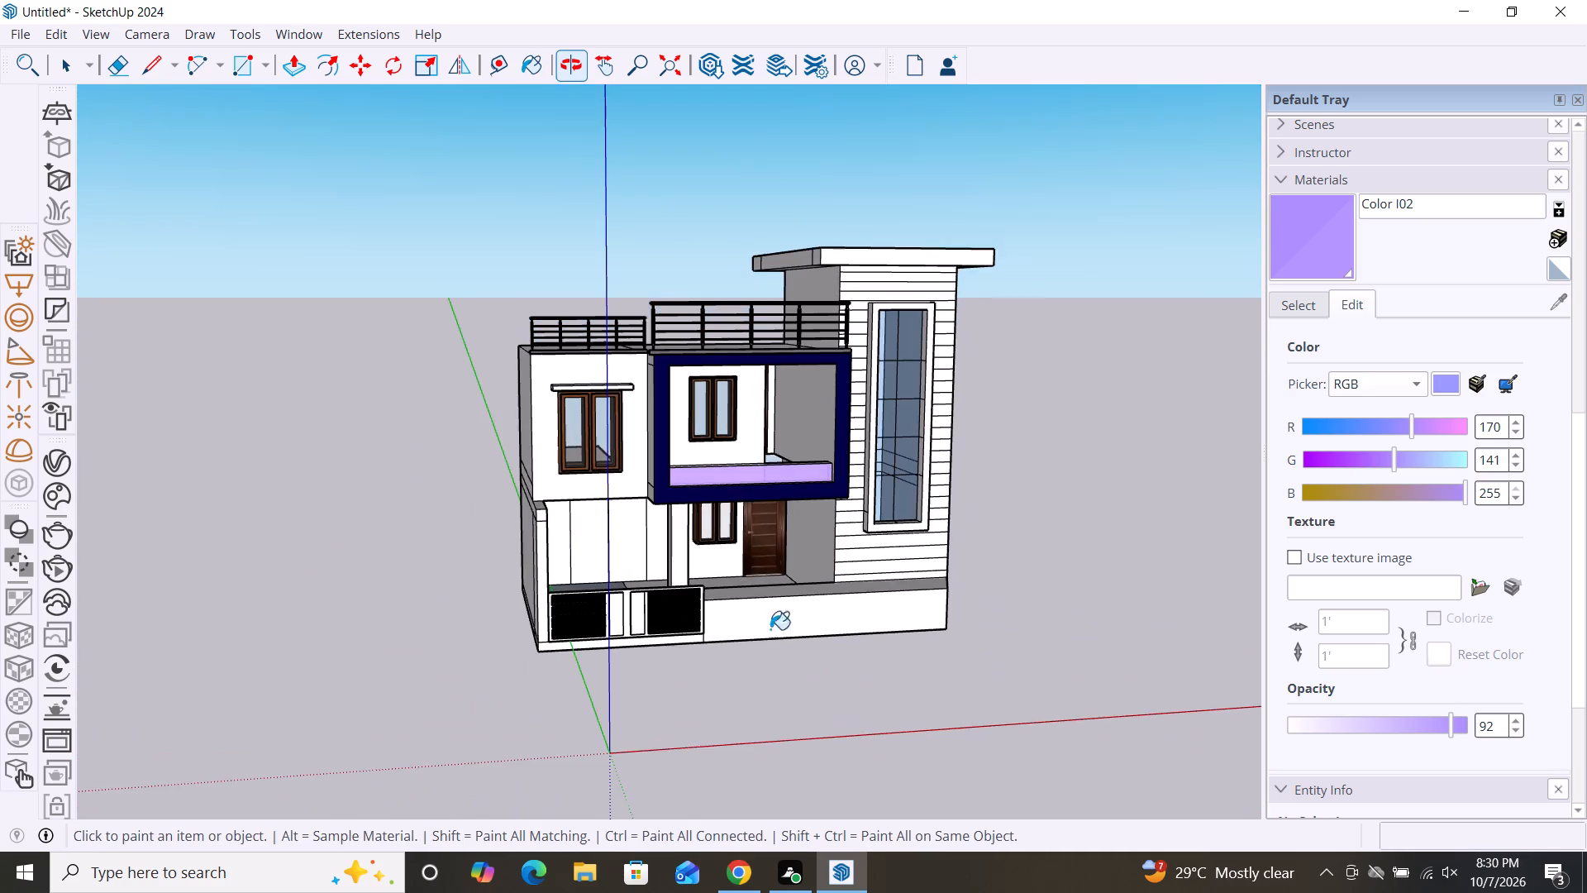
pyautogui.scroll(5, 767, 607)
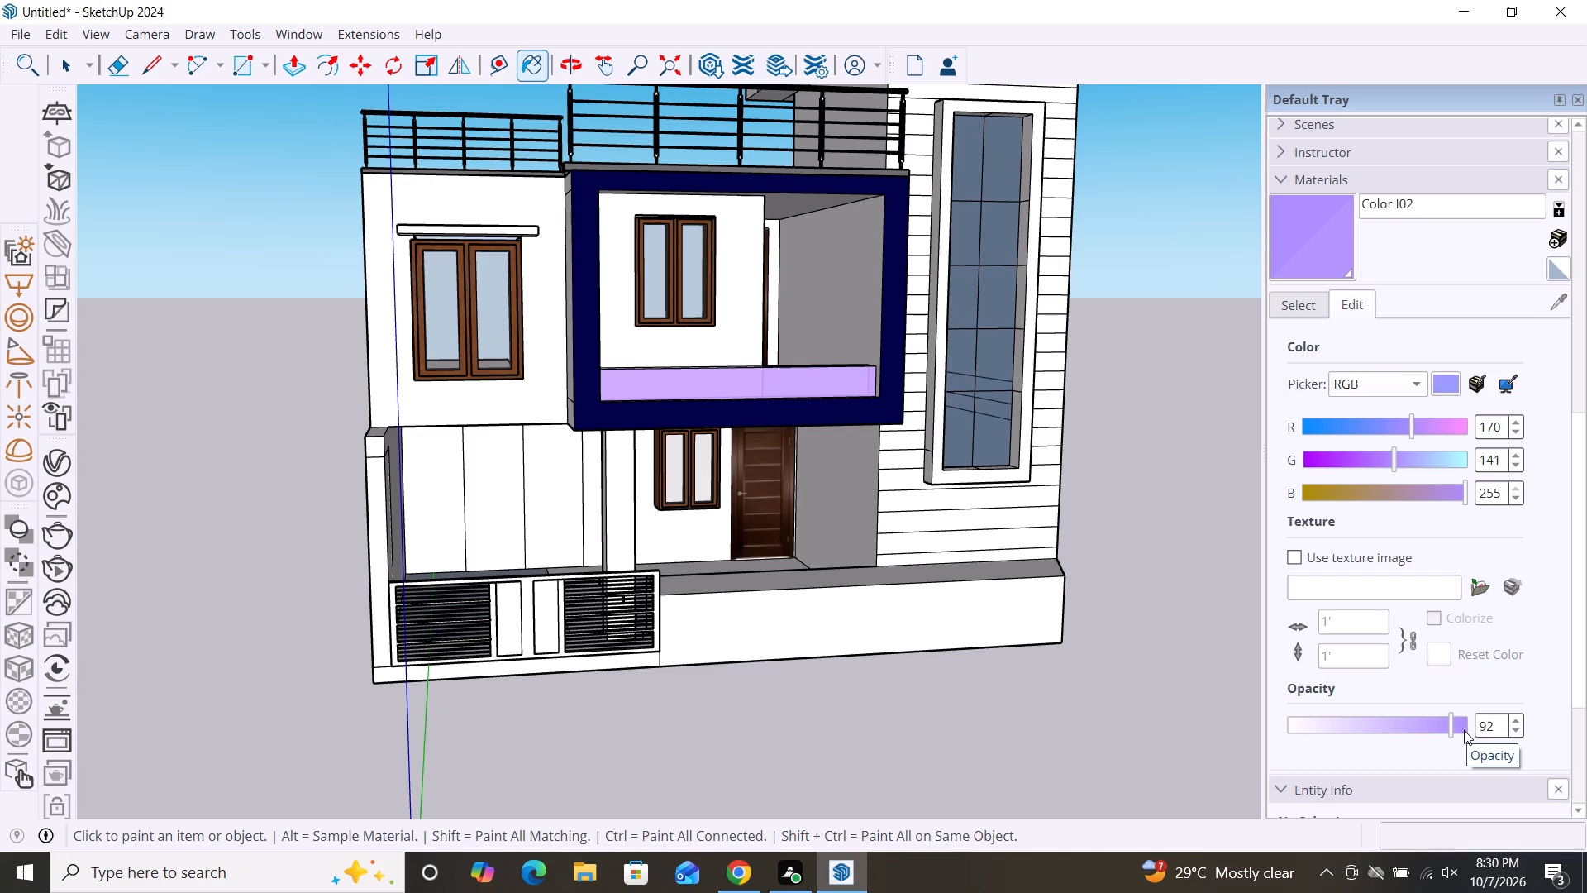
# Paint the upper-floor front wall around the window beside the balcony frame, trying Color J01 and settling on Color J02.
pyautogui.click(1289, 303)
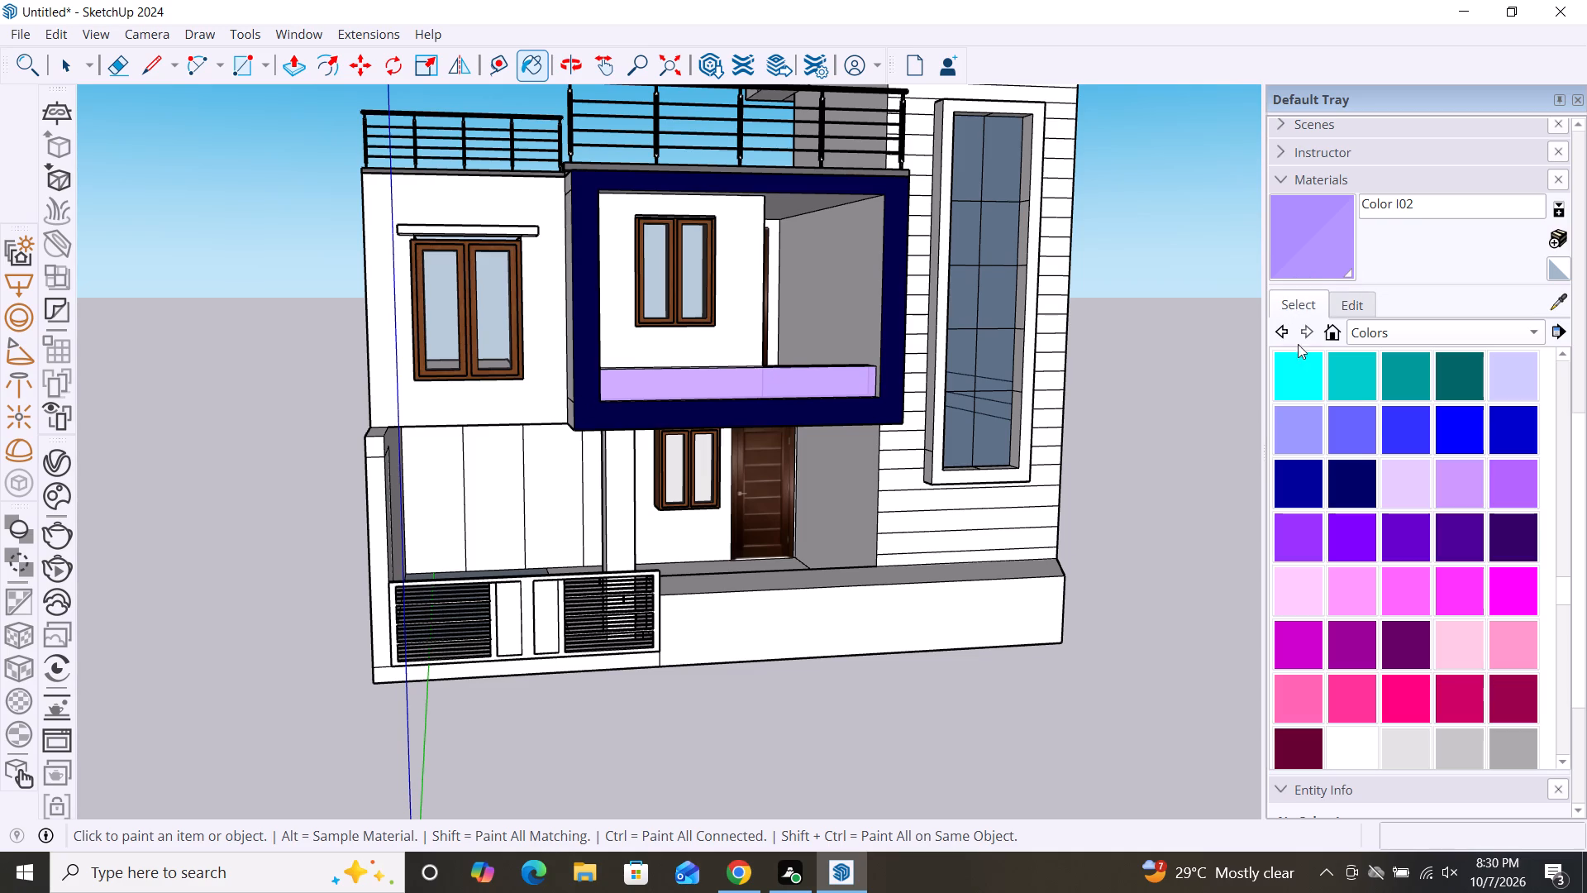
pyautogui.click(1466, 498)
pyautogui.click(1407, 504)
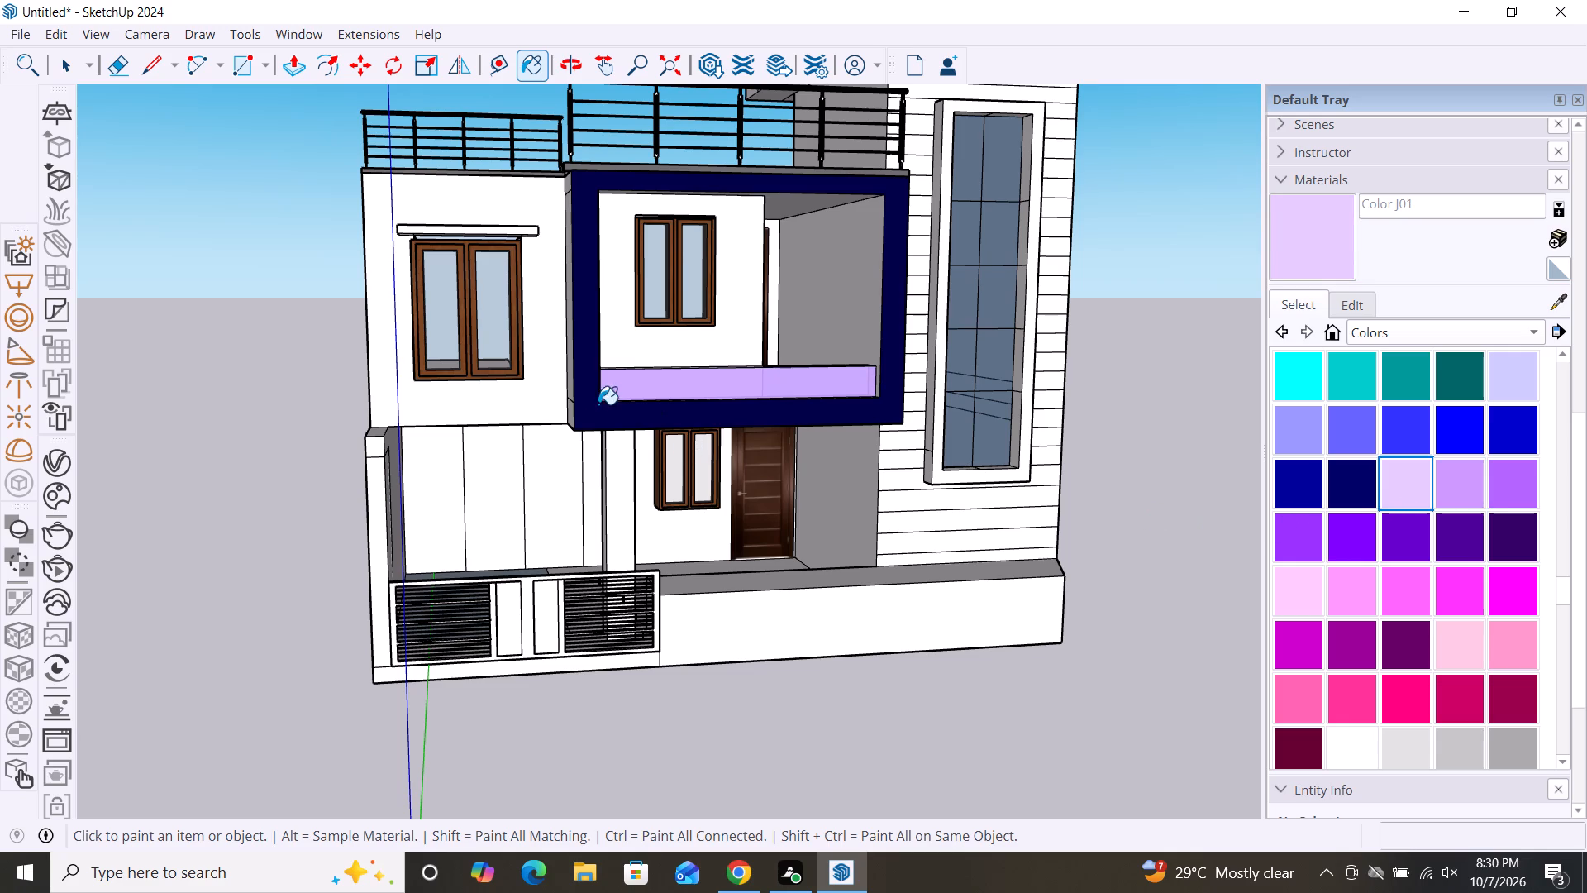
pyautogui.click(547, 399)
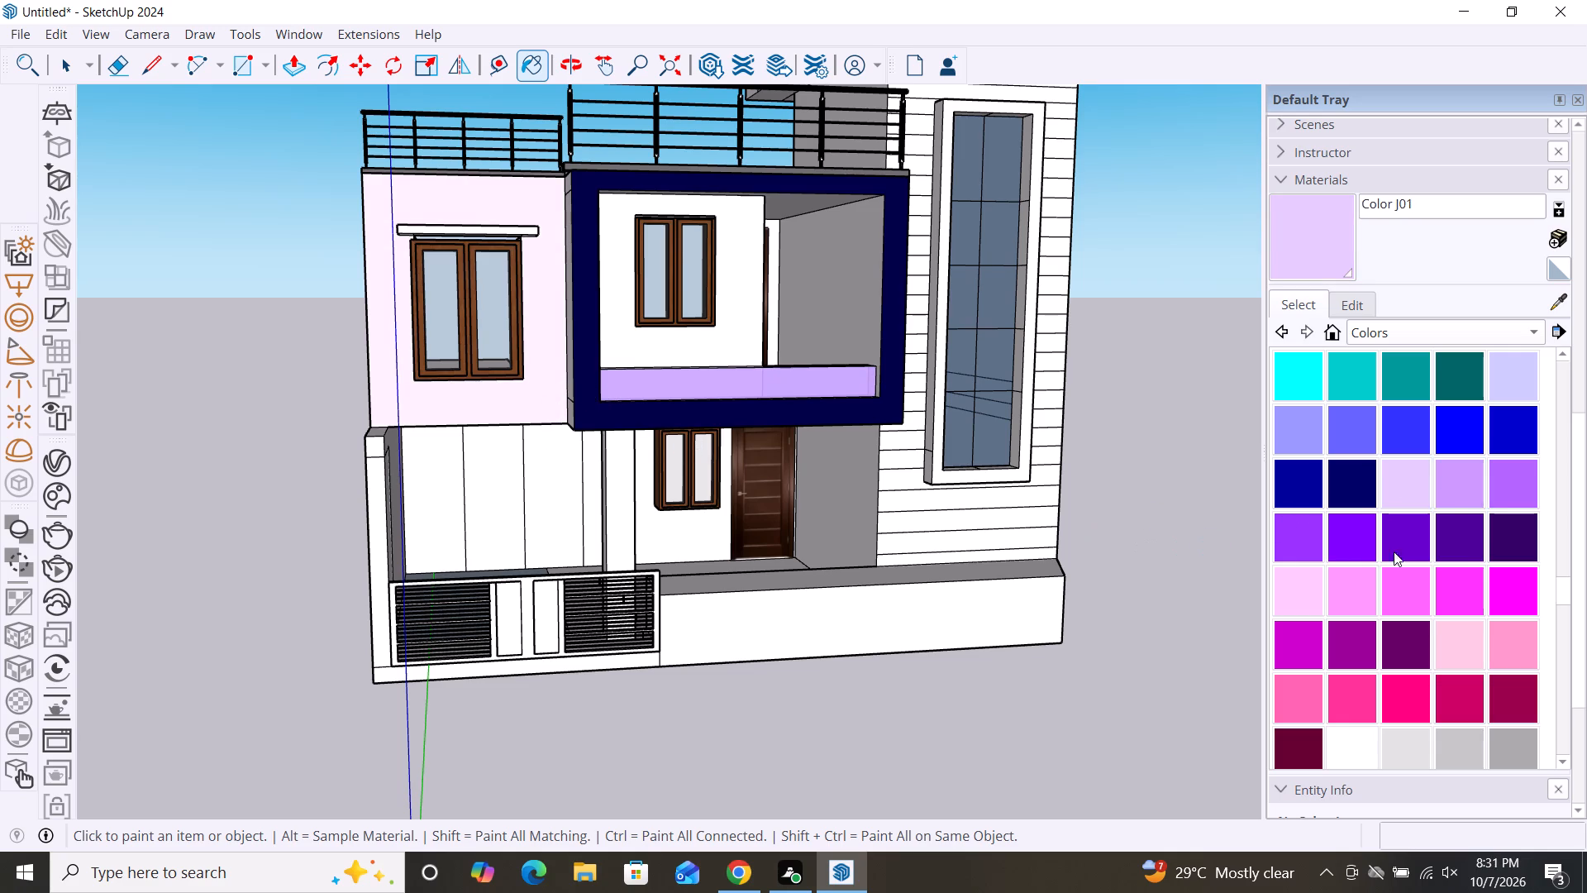
pyautogui.doubleClick(1456, 493)
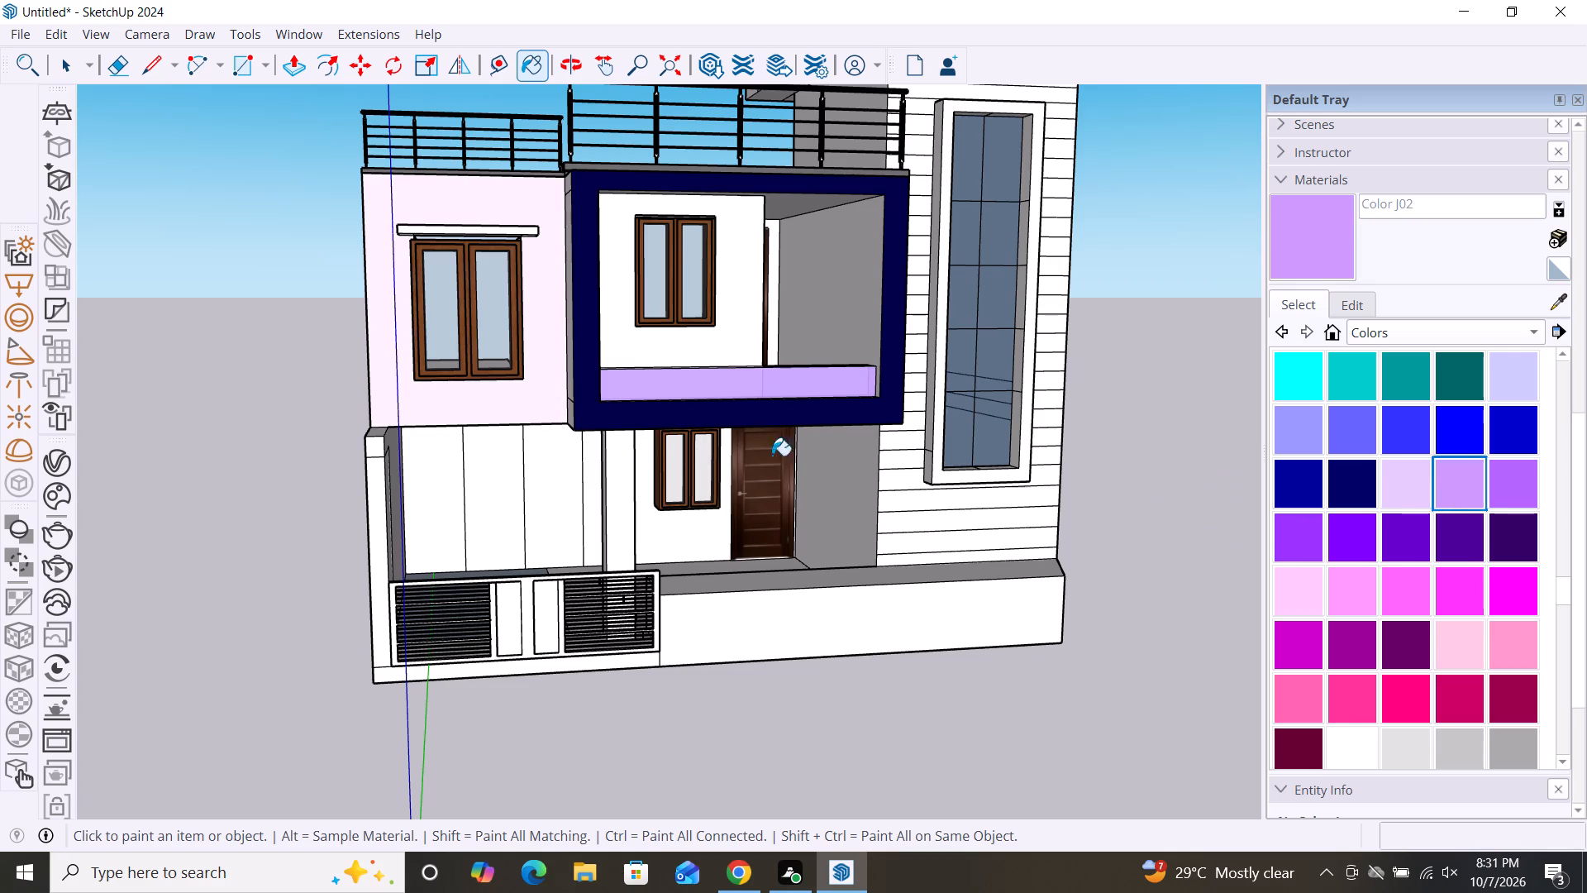
pyautogui.click(548, 410)
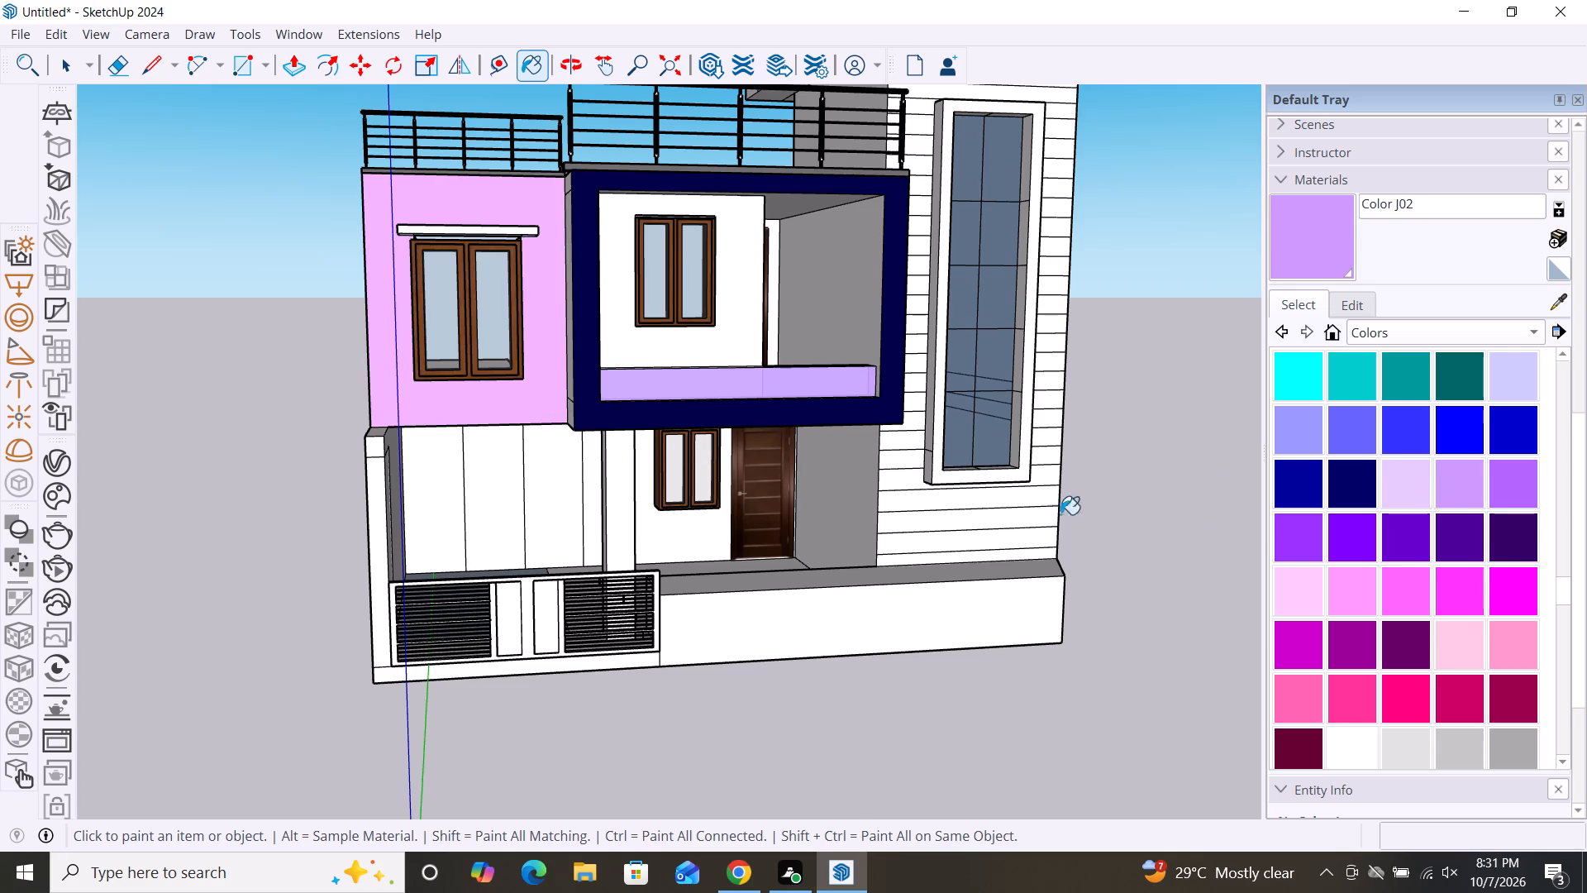
# Lighten Color J02 on the upper-floor wall to a pale pink with green 207 and red 244.
pyautogui.scroll(-2, 1108, 491)
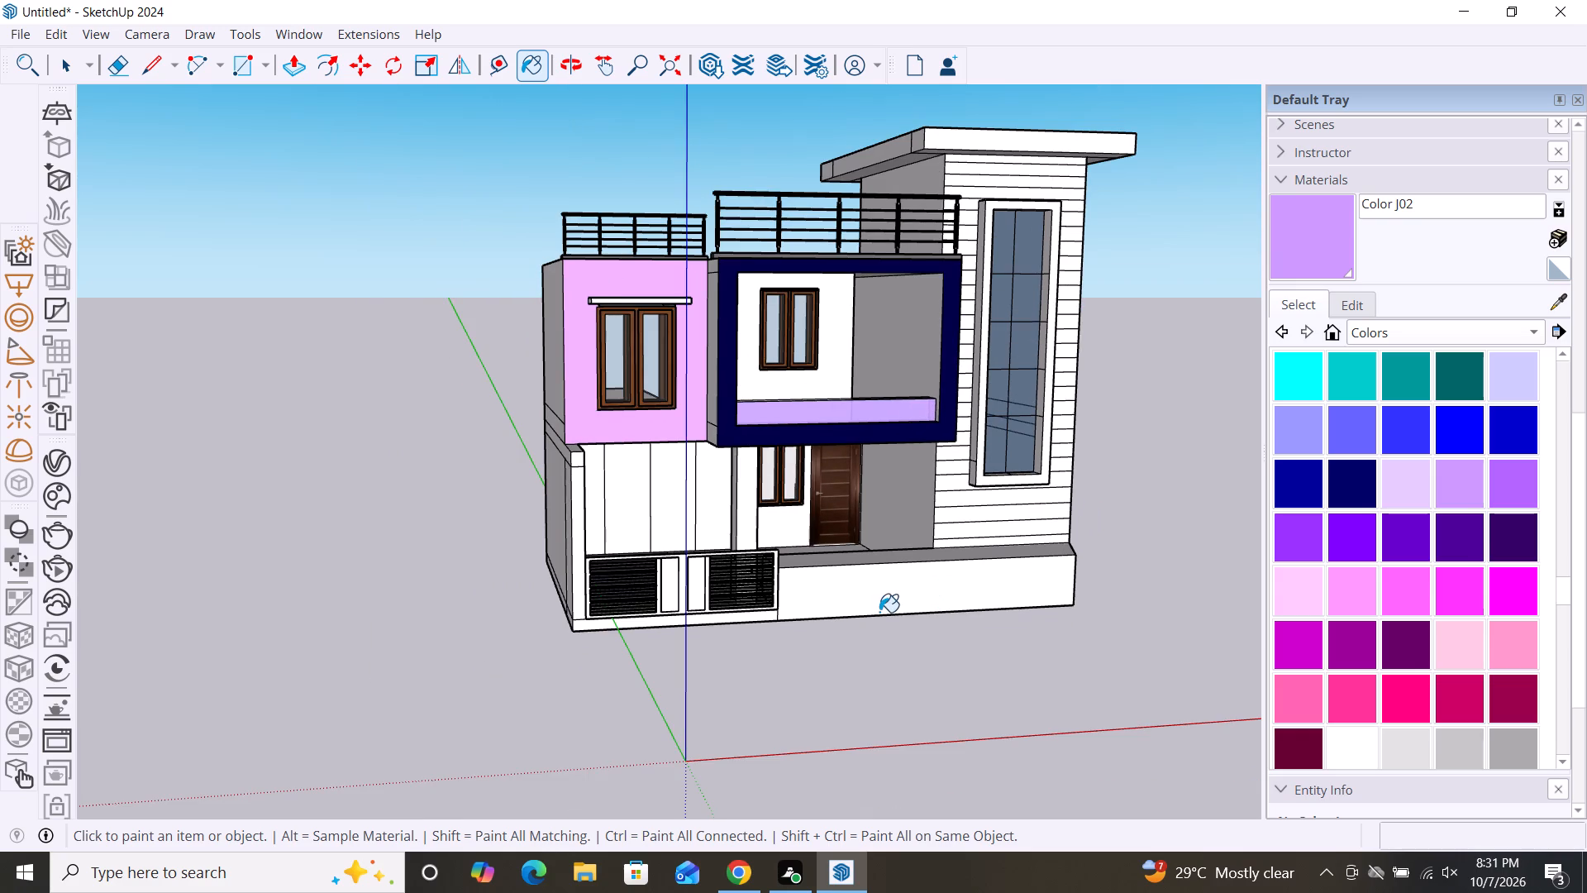
pyautogui.scroll(-2, 793, 564)
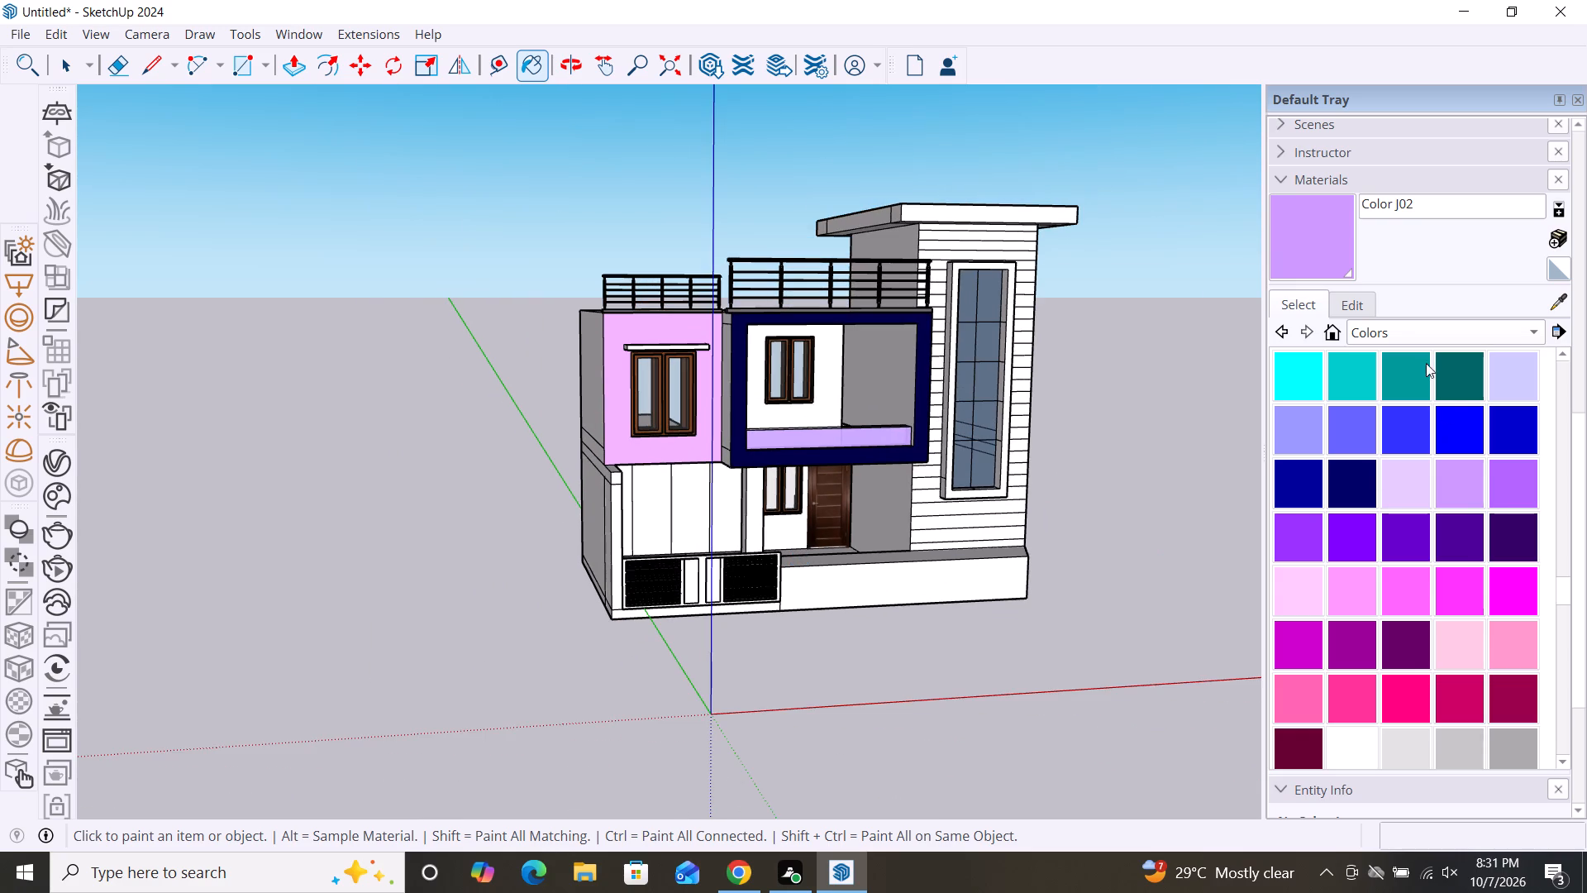
pyautogui.click(1361, 303)
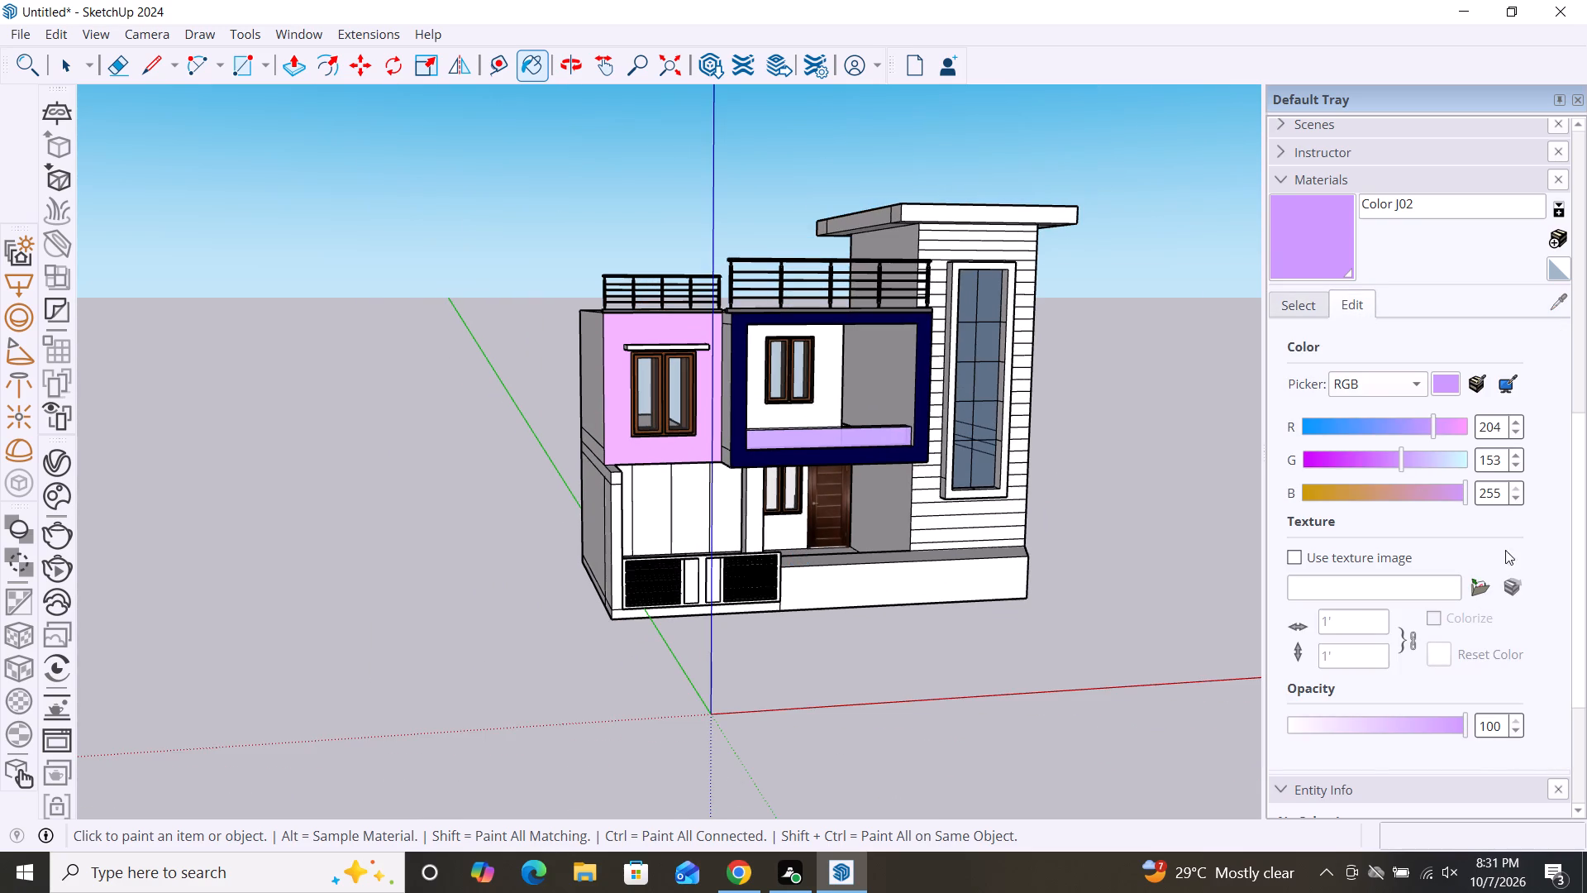
pyautogui.click(1435, 459)
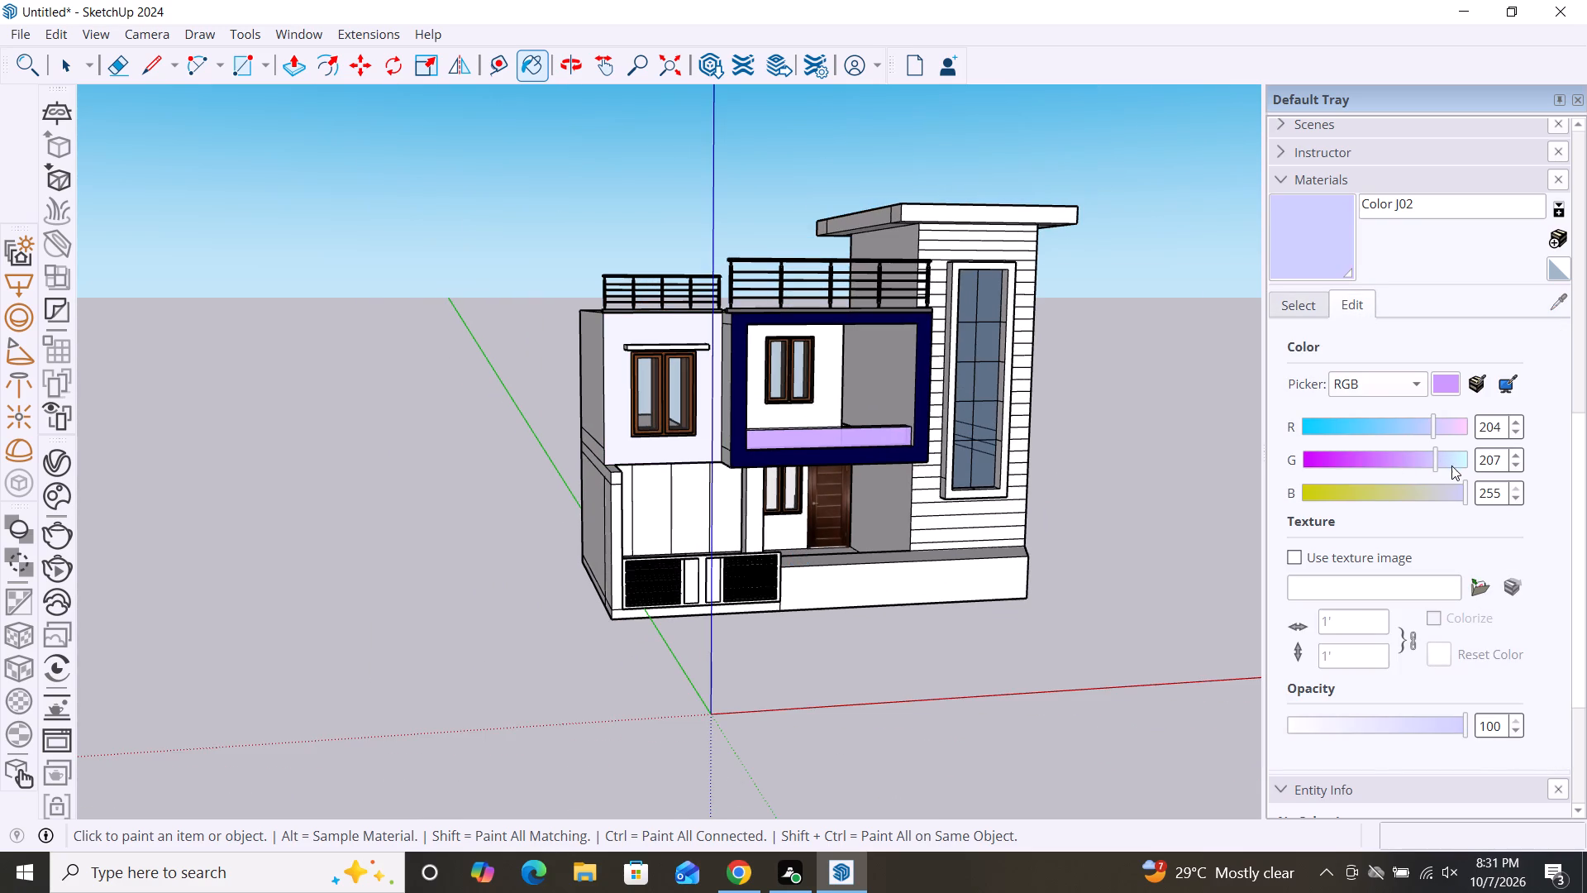
pyautogui.click(1458, 430)
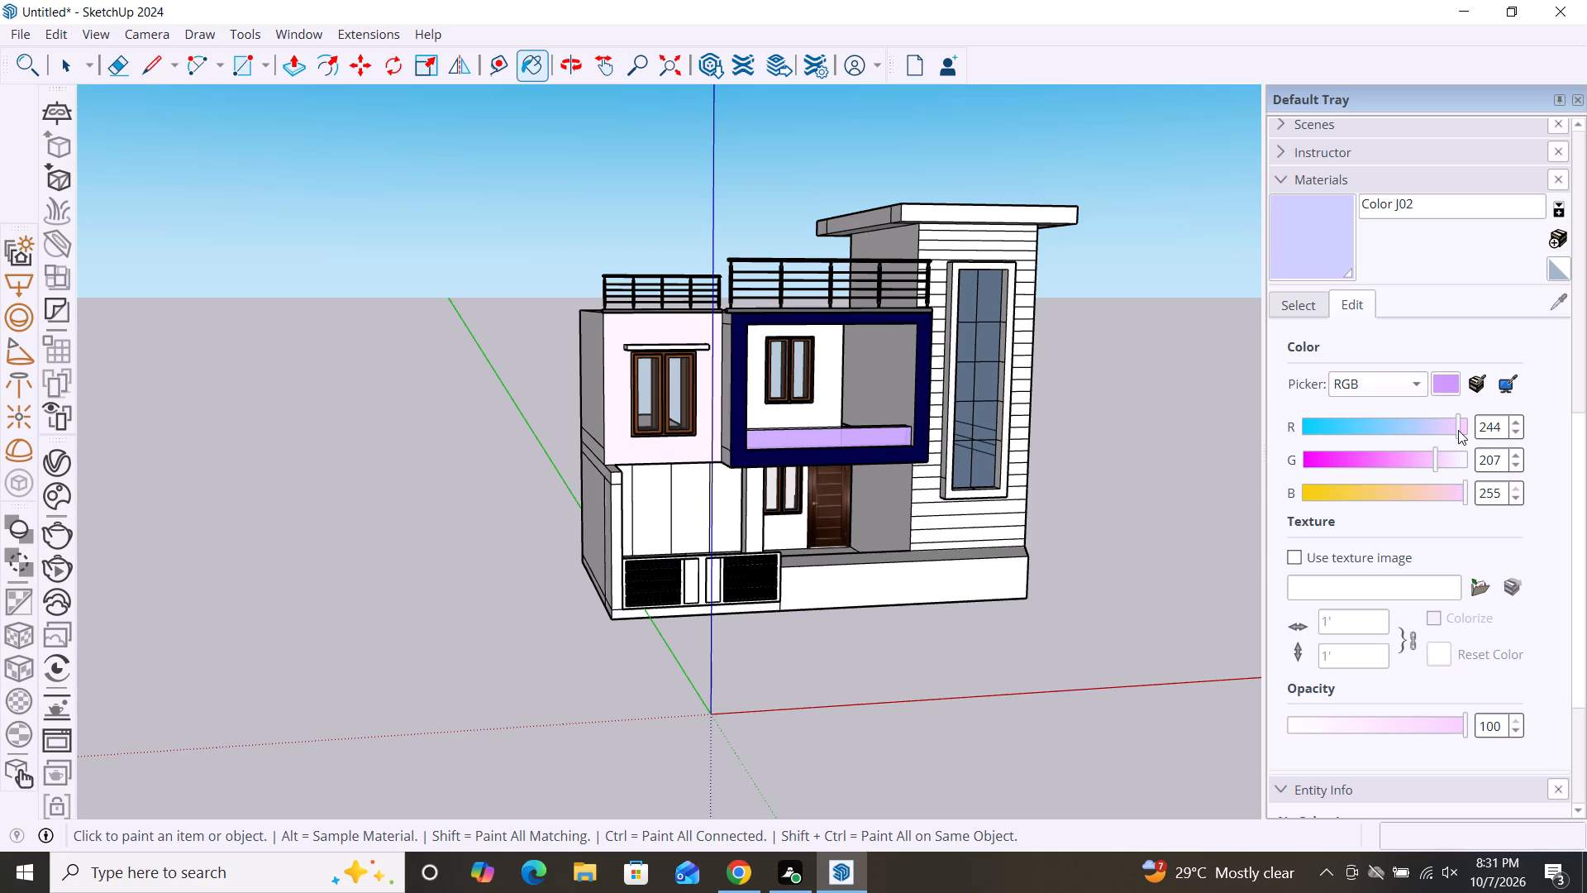
# Examine the pale pink upper-floor wall against the rest of the front facade from the front and at different distances.
pyautogui.moveTo(886, 617); pyautogui.dragTo(788, 616, button='middle')
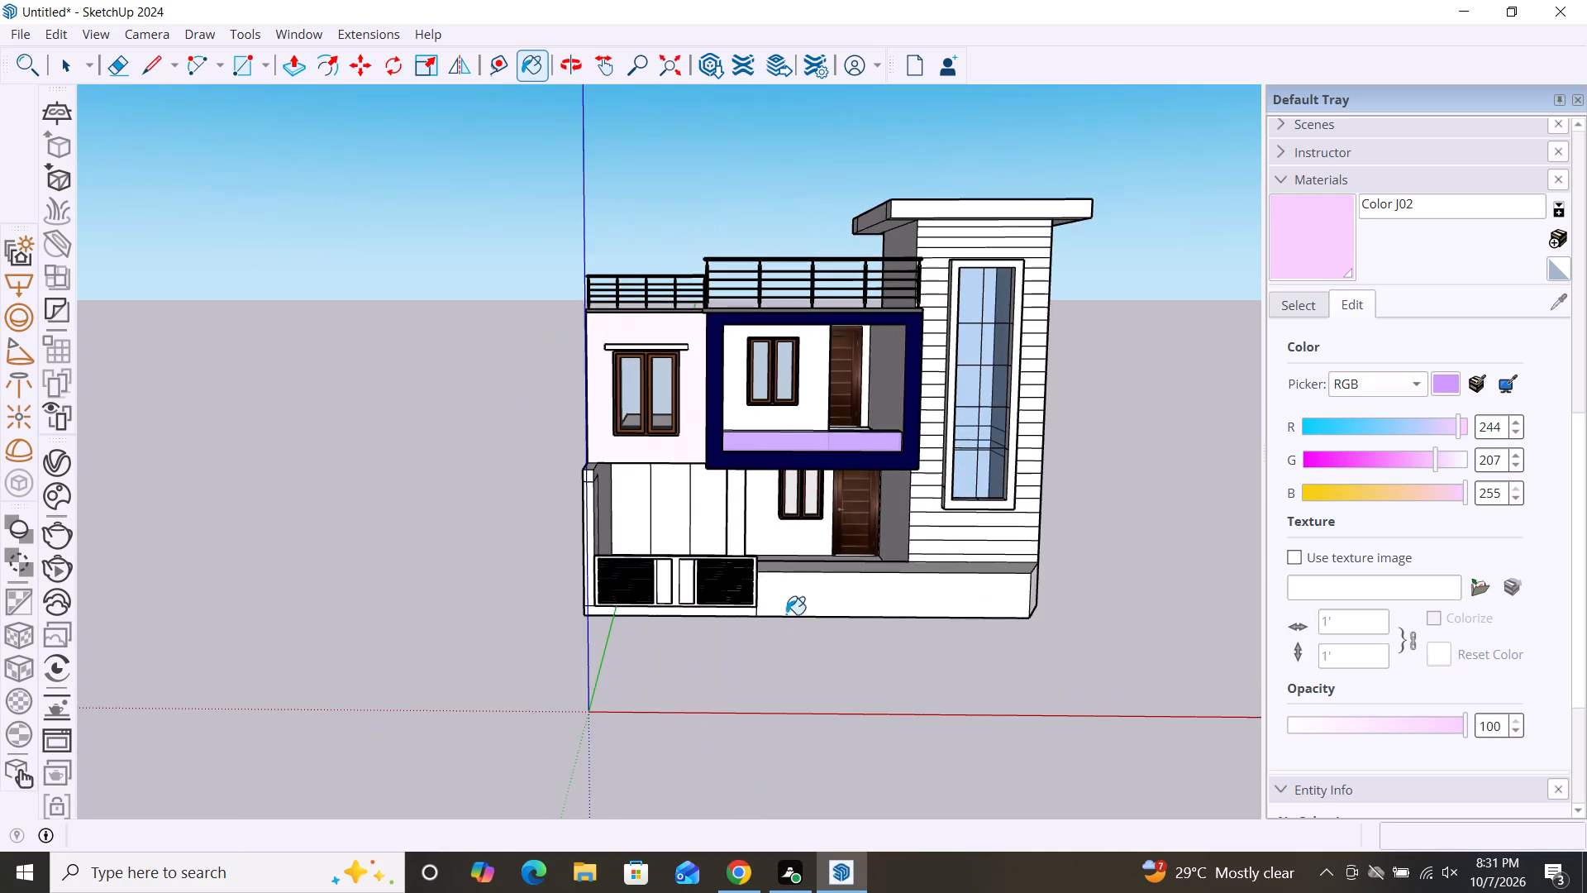
pyautogui.scroll(-2, 860, 534)
pyautogui.scroll(4, 870, 617)
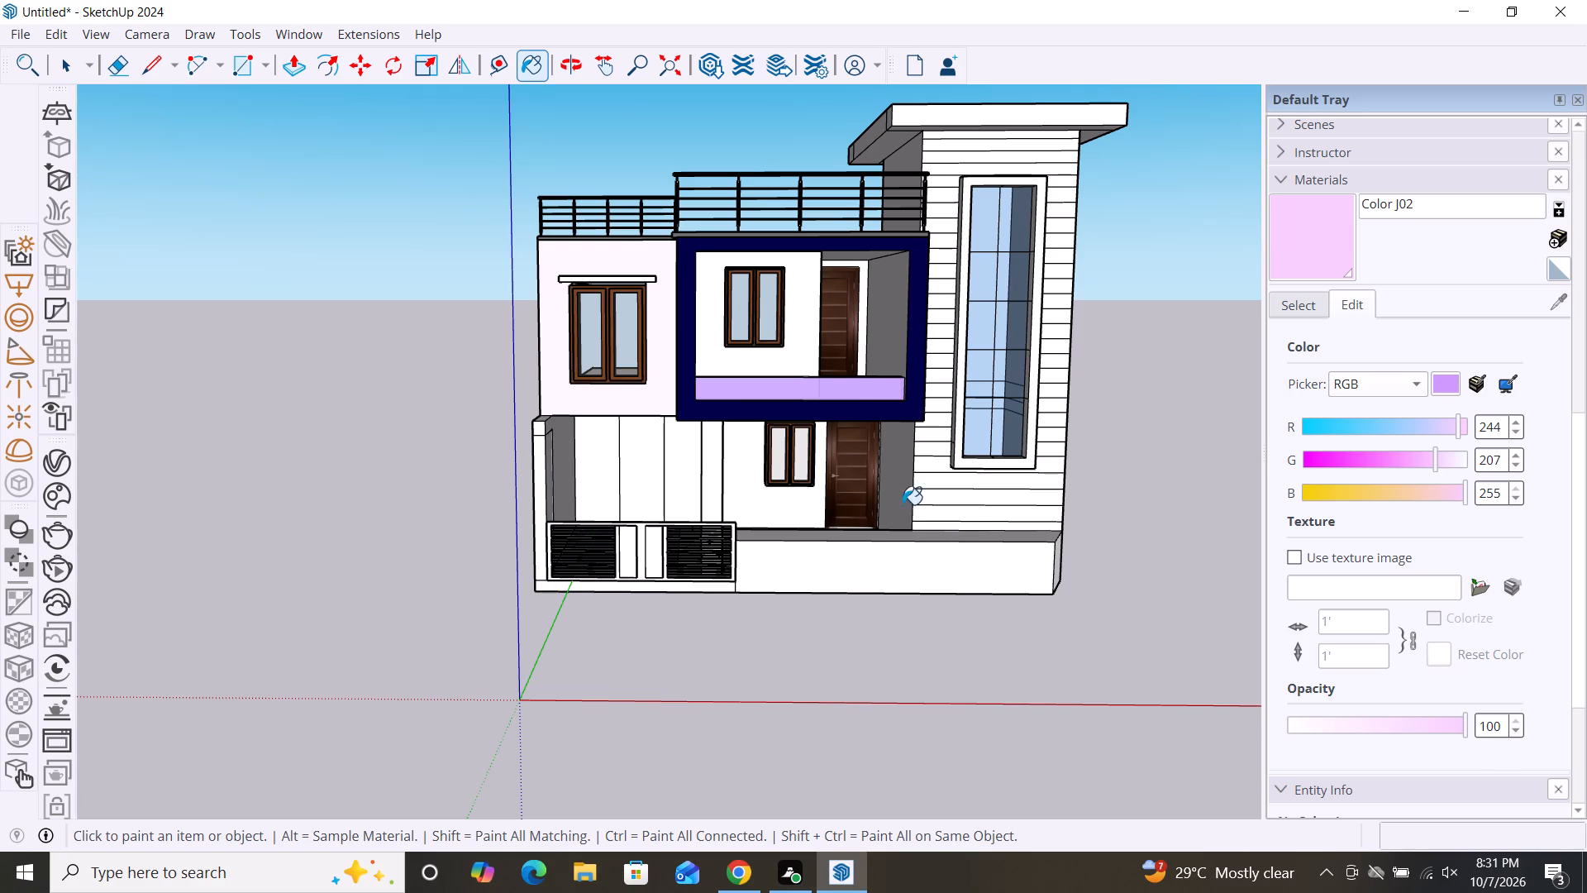
pyautogui.scroll(-3, 804, 363)
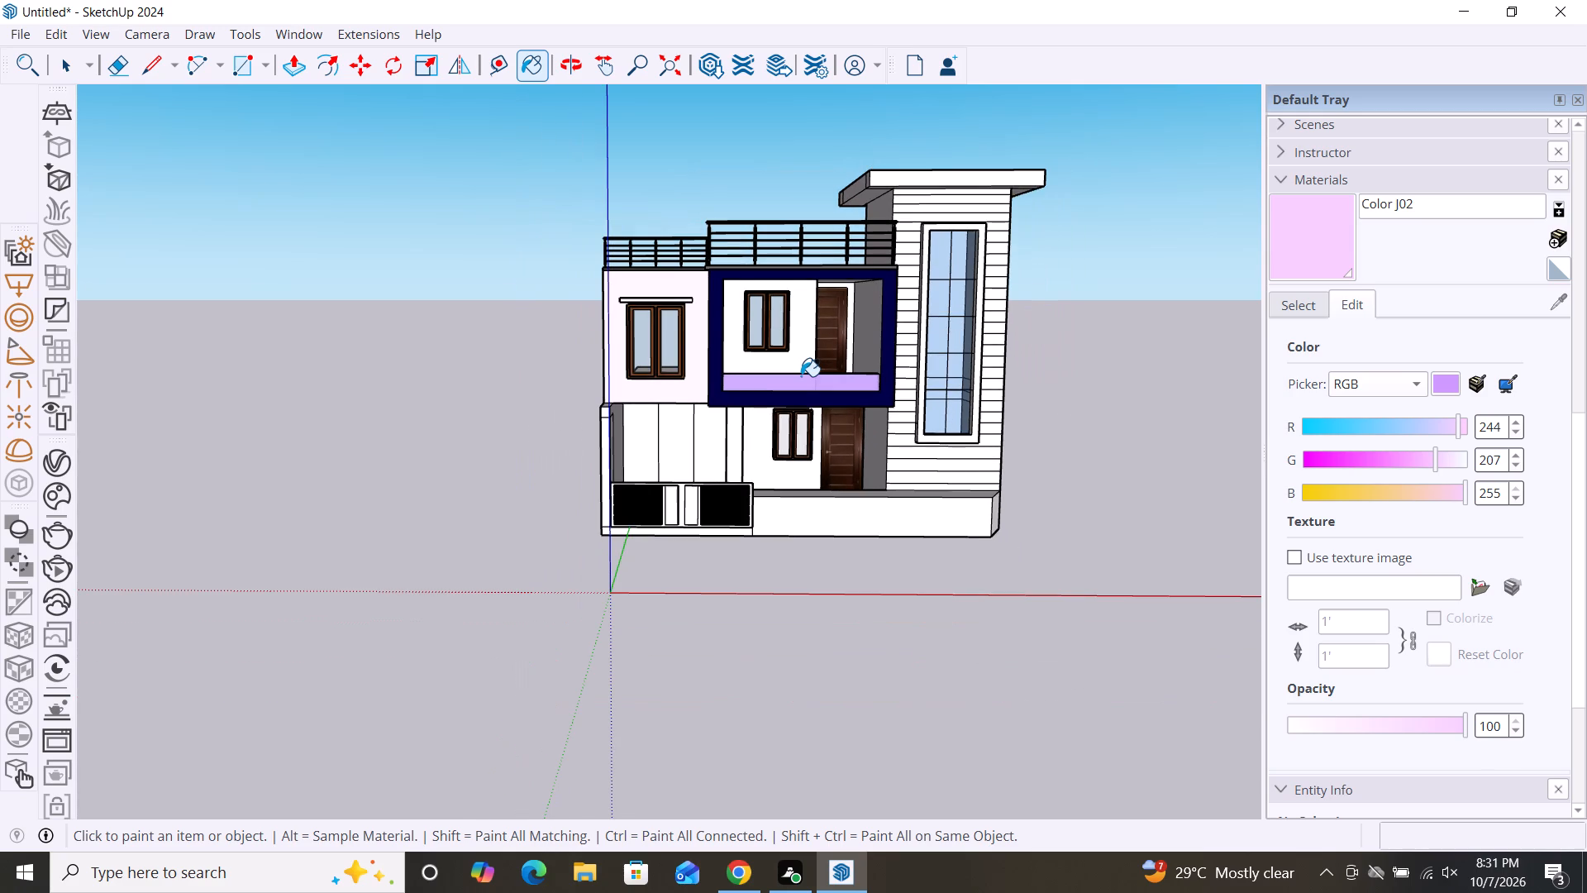
pyautogui.scroll(-1, 822, 453)
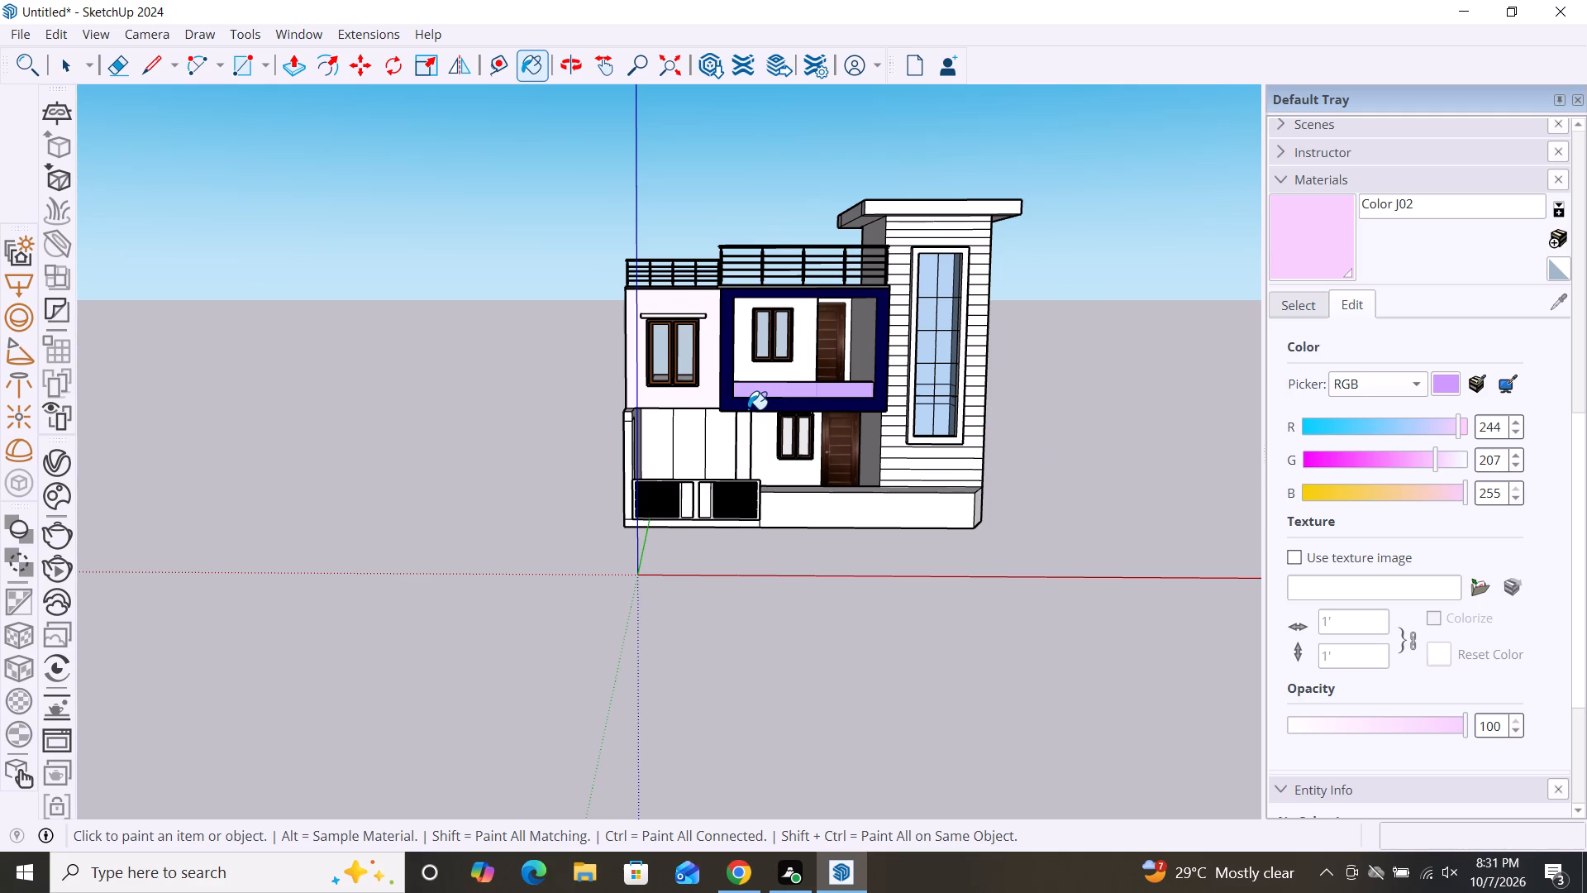
# Examine the front facade's colours up close and from slightly different angles, including the pale pink wall, navy balcony frame and light purple parapet.
pyautogui.scroll(3, 604, 327)
pyautogui.scroll(4, 698, 390)
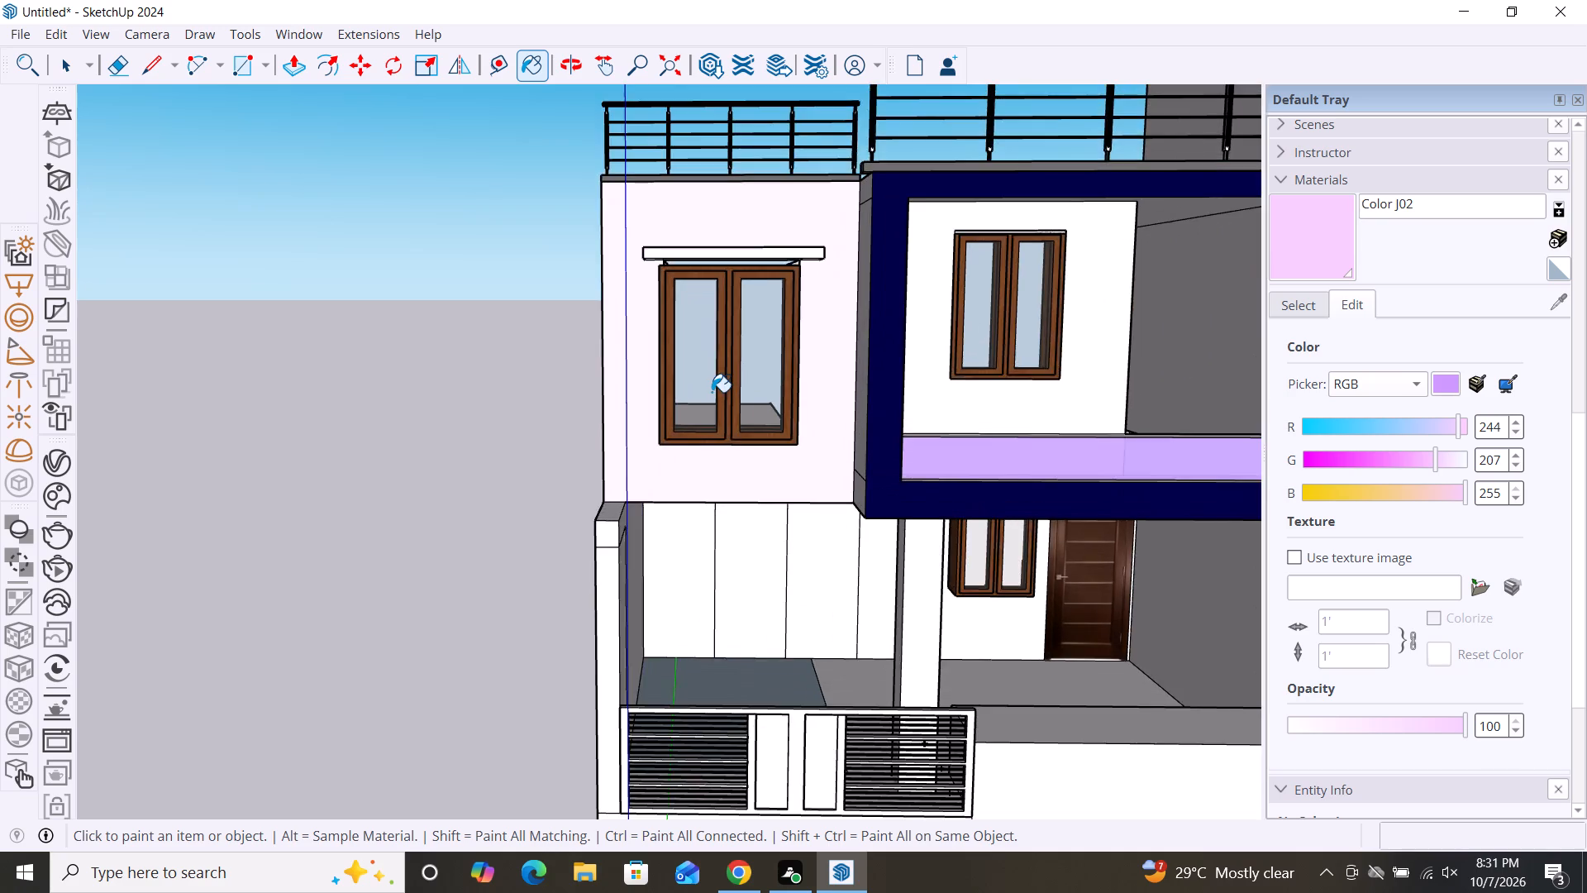
pyautogui.scroll(2, 712, 392)
pyautogui.scroll(-6, 522, 370)
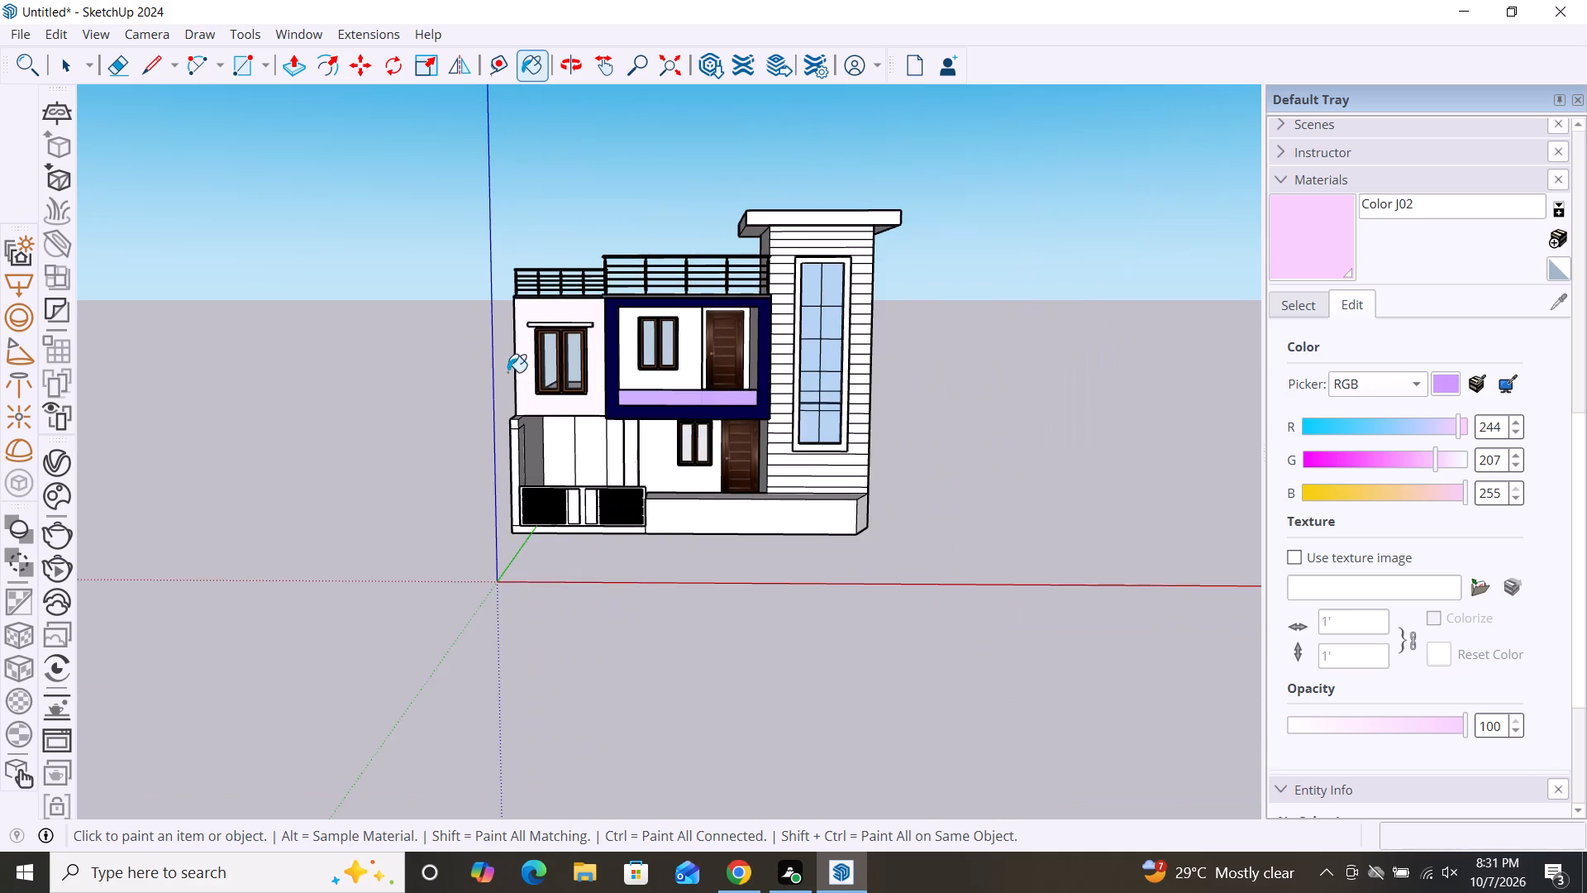
pyautogui.scroll(-2, 974, 511)
pyautogui.scroll(6, 776, 534)
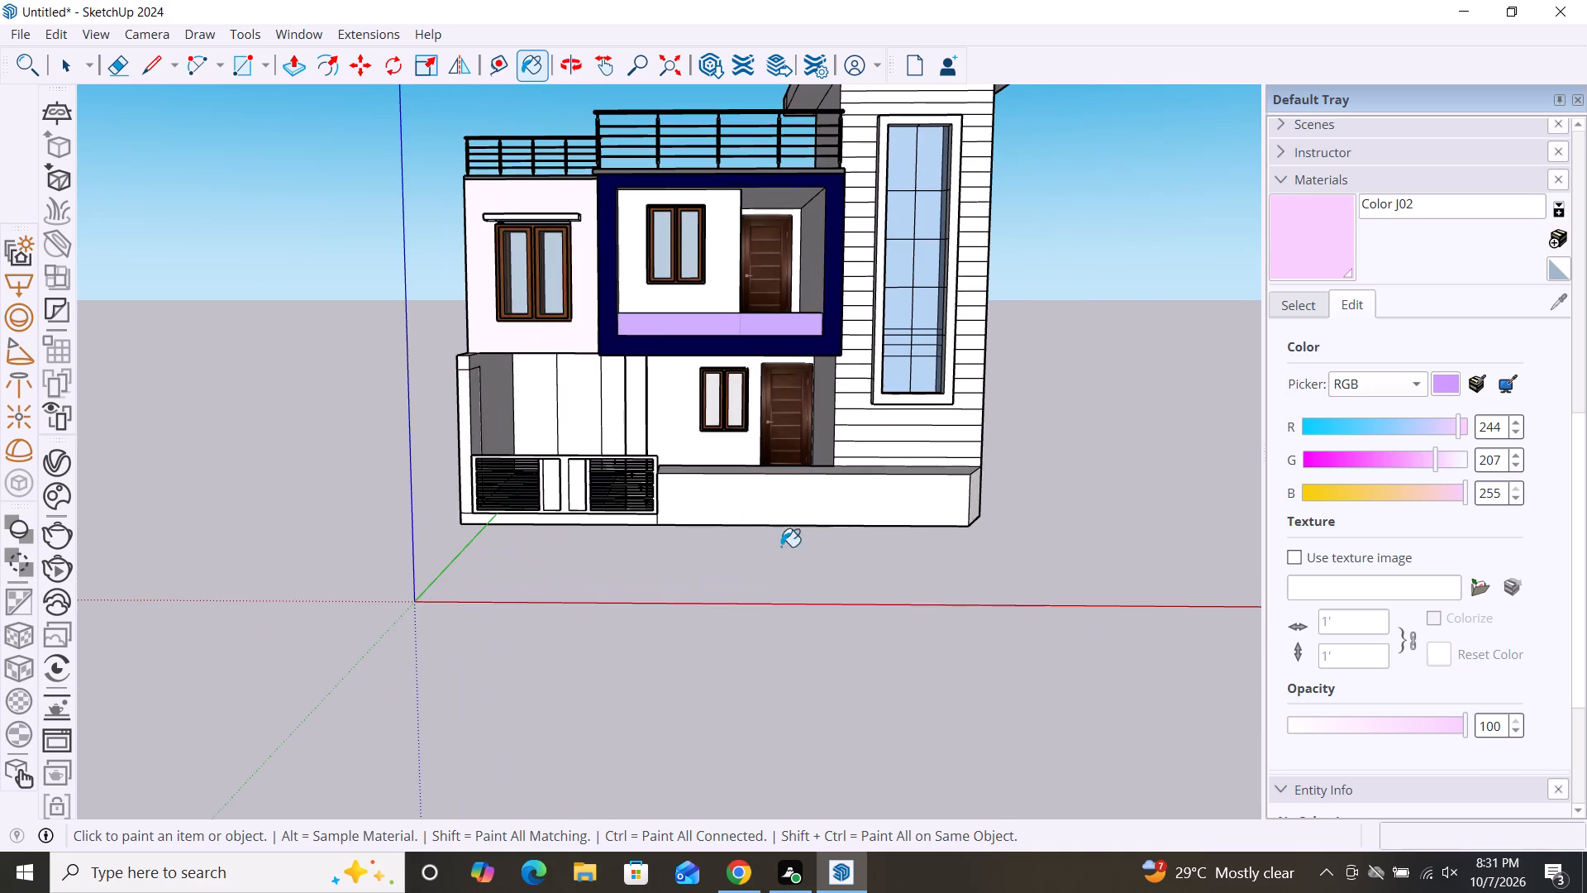
pyautogui.moveTo(932, 591); pyautogui.dragTo(1008, 614, button='middle')
pyautogui.scroll(-3, 922, 552)
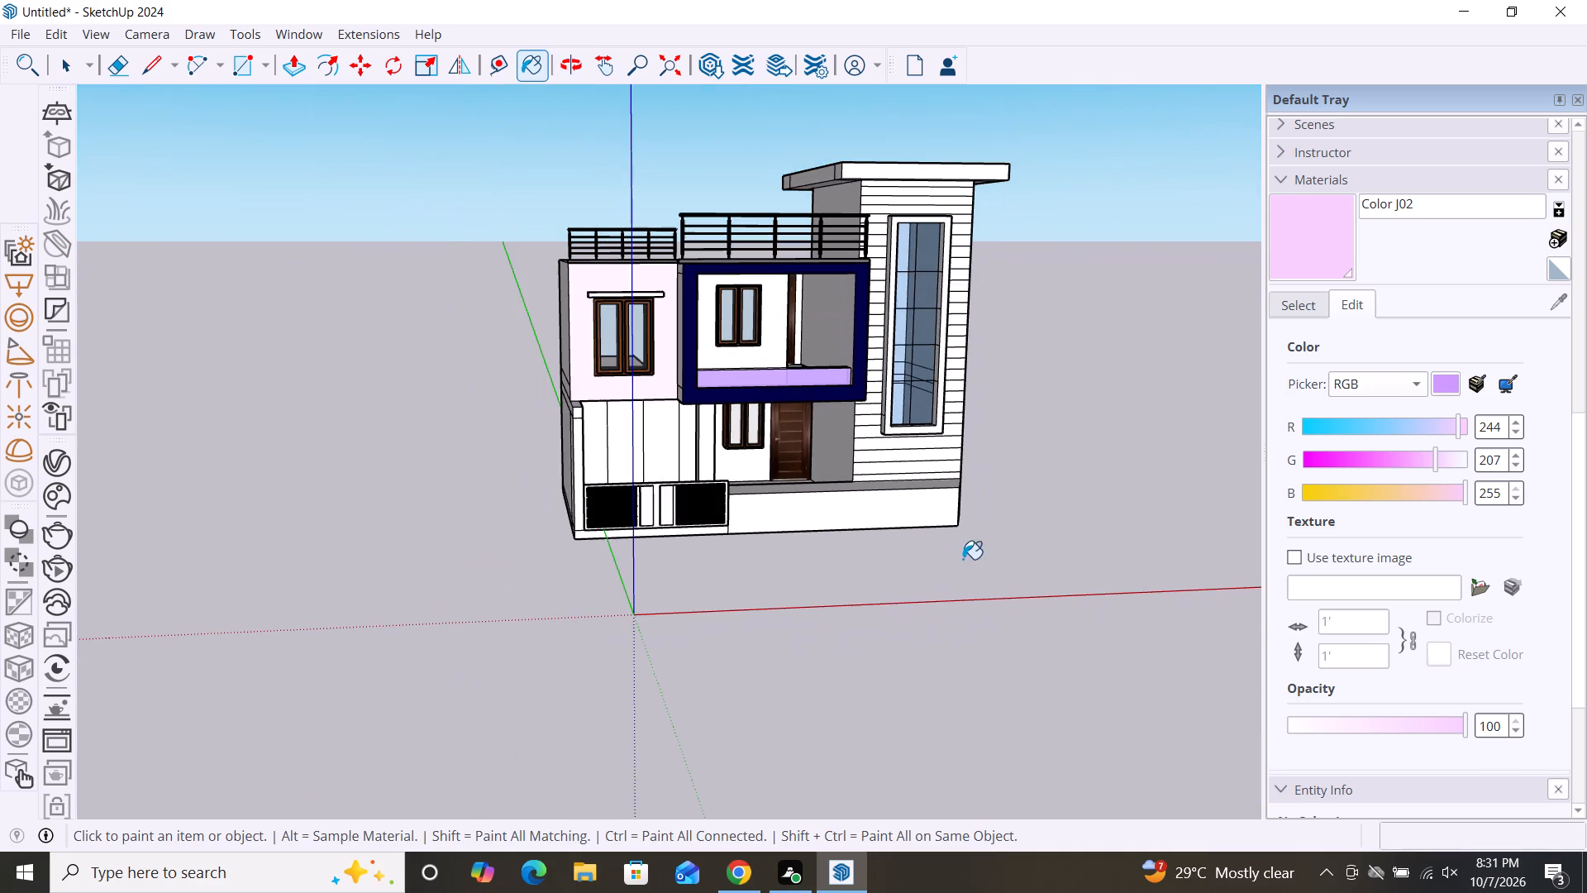
pyautogui.moveTo(965, 560); pyautogui.dragTo(868, 557, button='middle')
pyautogui.scroll(-3, 1075, 427)
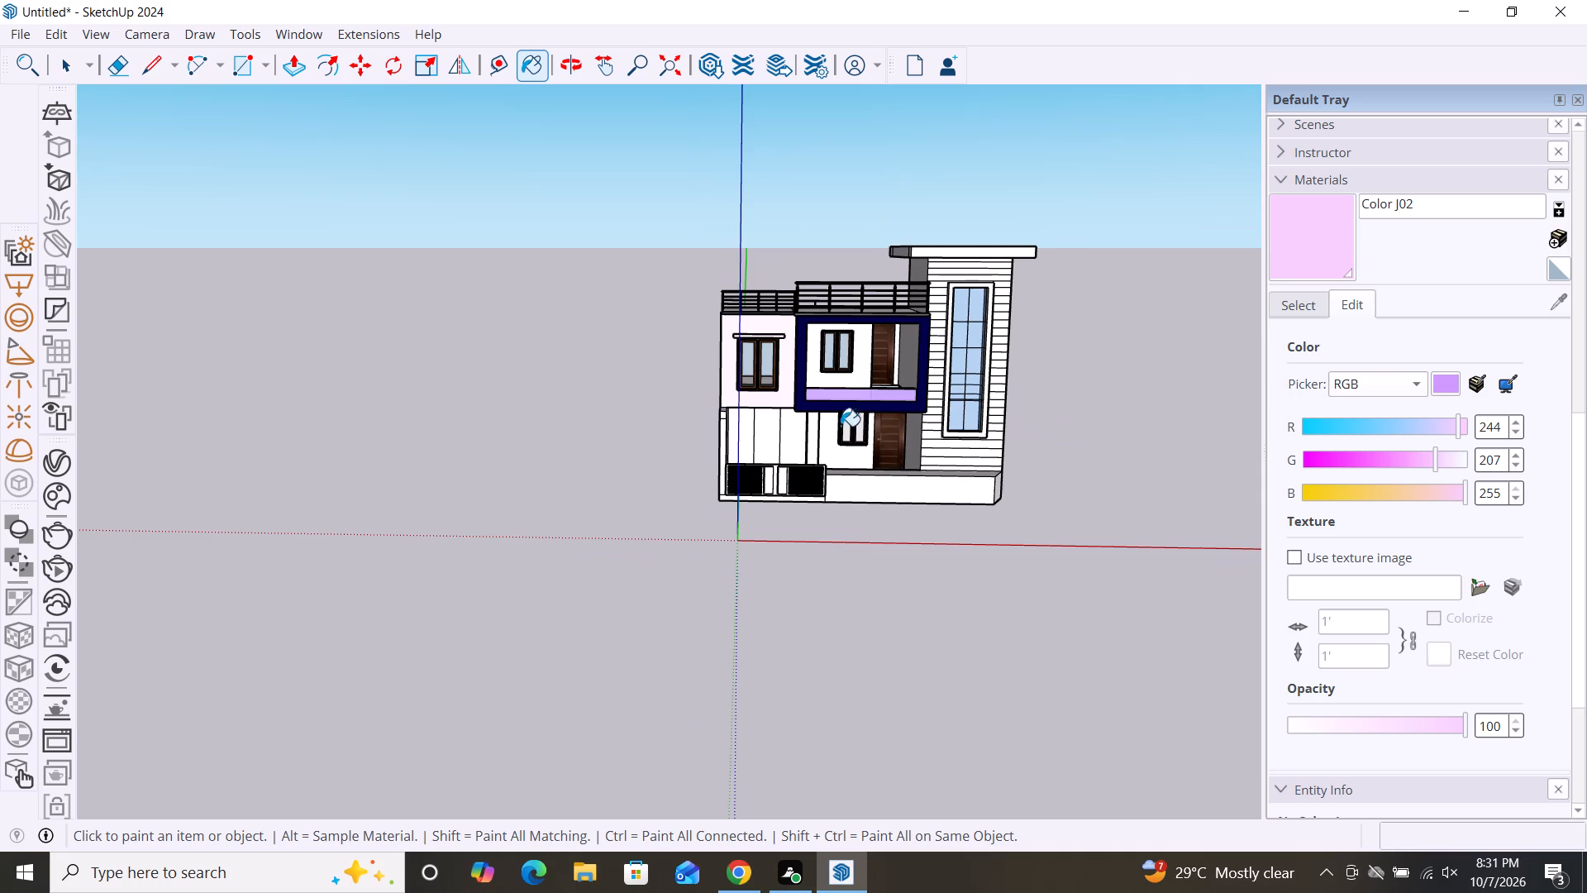
pyautogui.scroll(2, 845, 395)
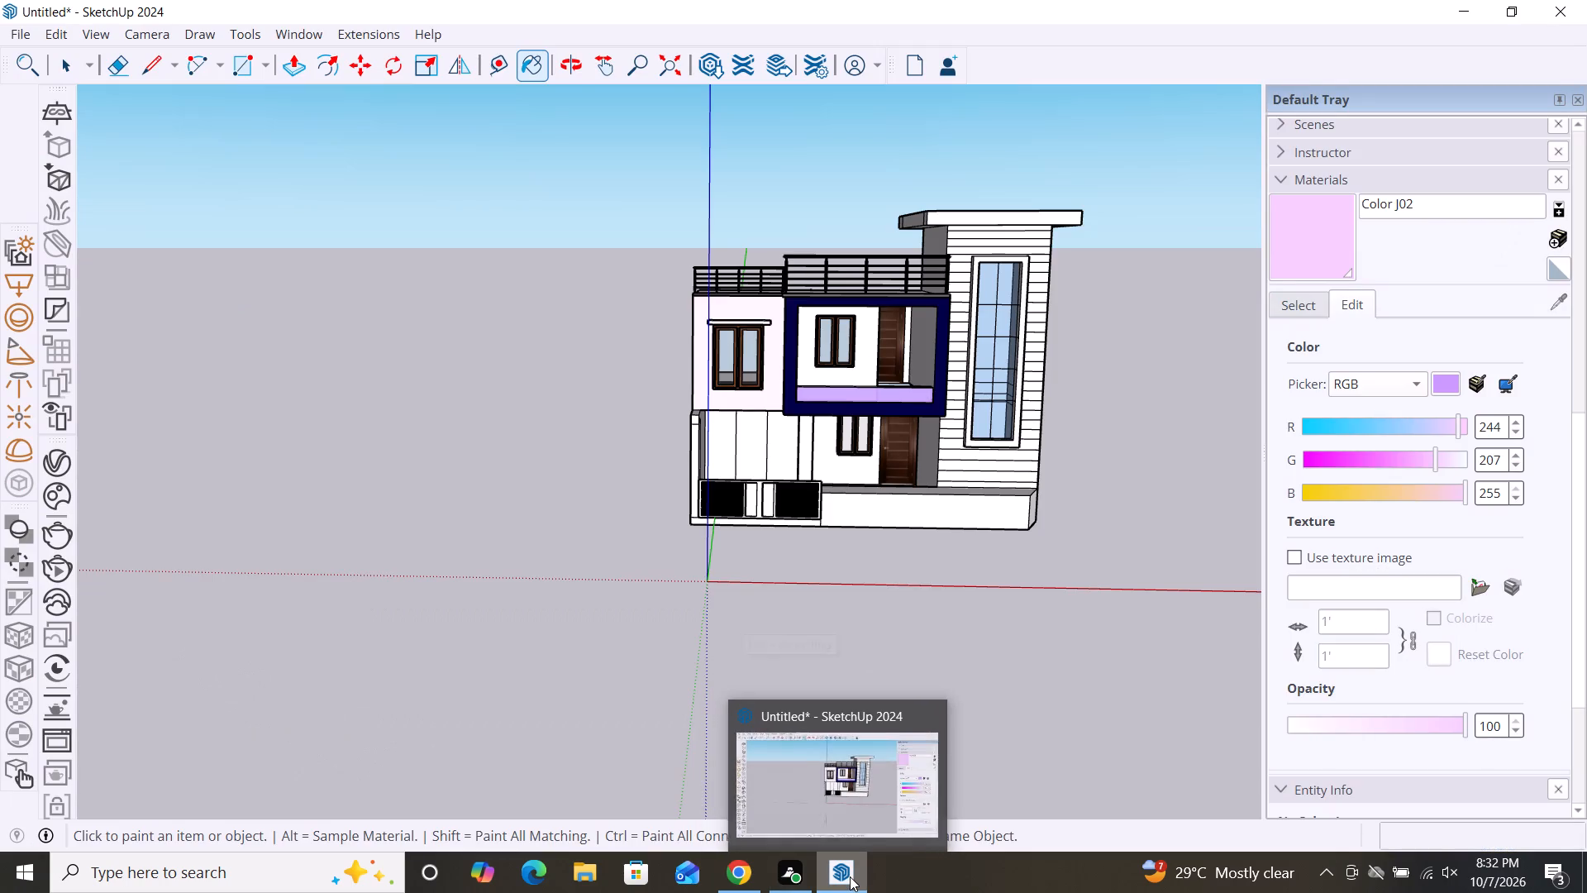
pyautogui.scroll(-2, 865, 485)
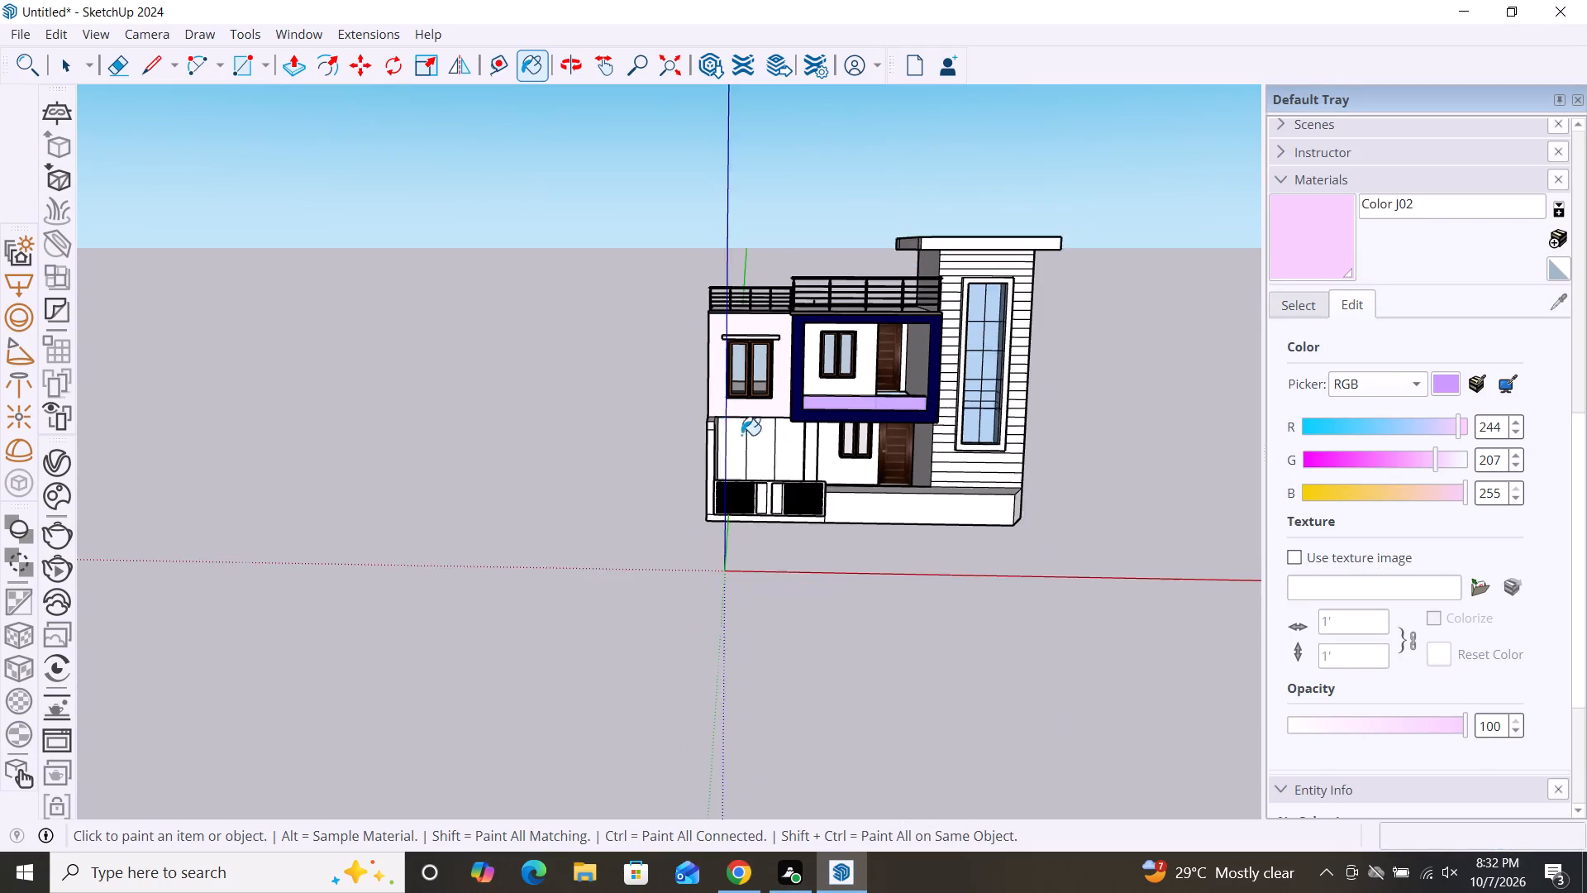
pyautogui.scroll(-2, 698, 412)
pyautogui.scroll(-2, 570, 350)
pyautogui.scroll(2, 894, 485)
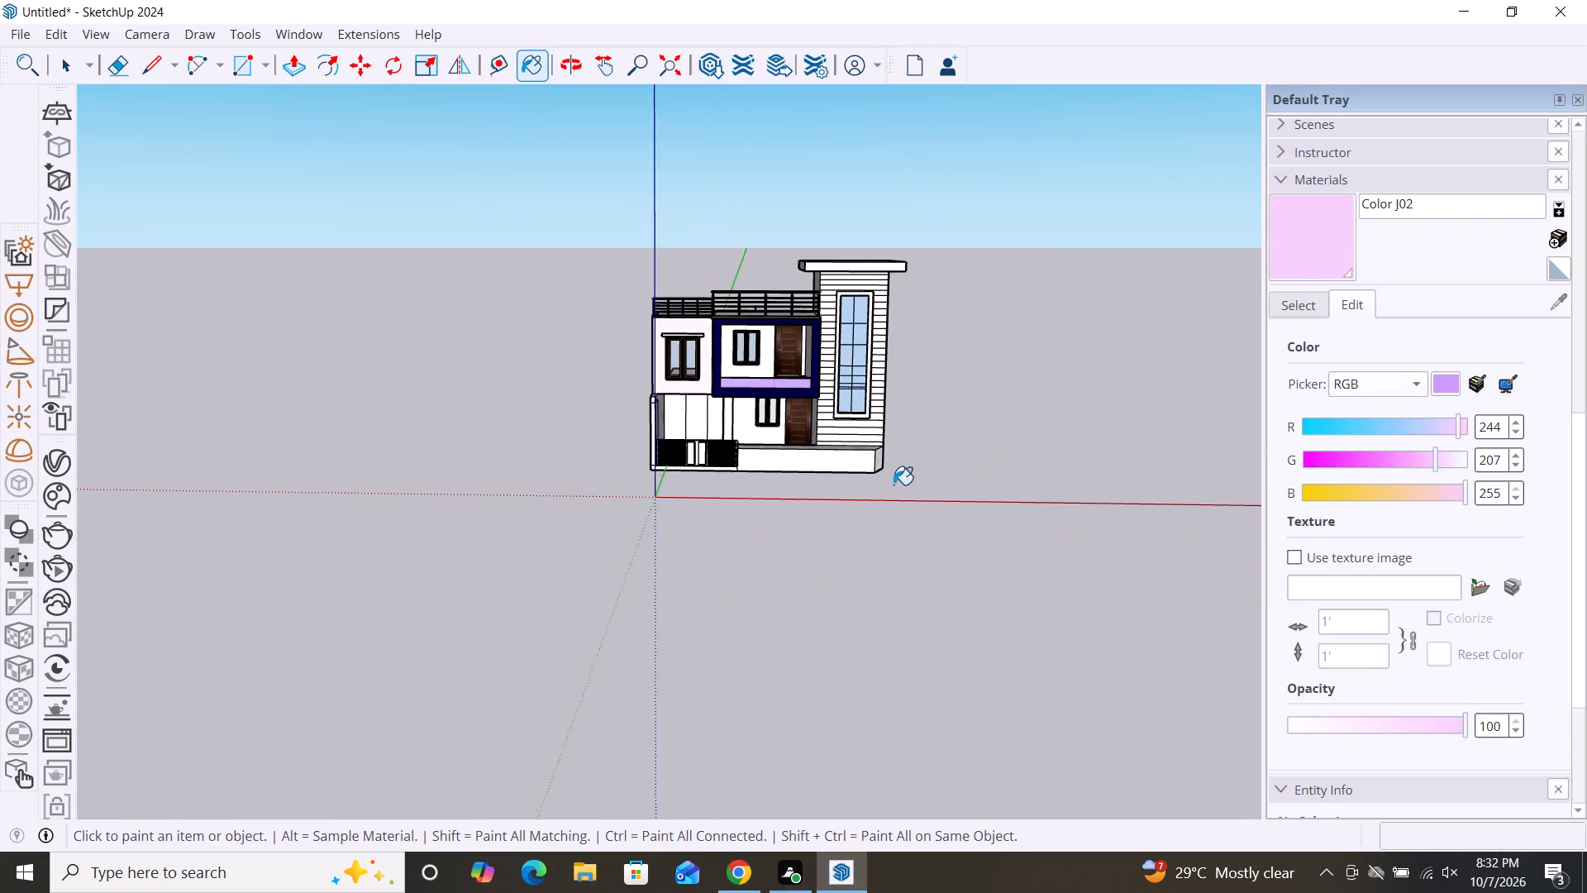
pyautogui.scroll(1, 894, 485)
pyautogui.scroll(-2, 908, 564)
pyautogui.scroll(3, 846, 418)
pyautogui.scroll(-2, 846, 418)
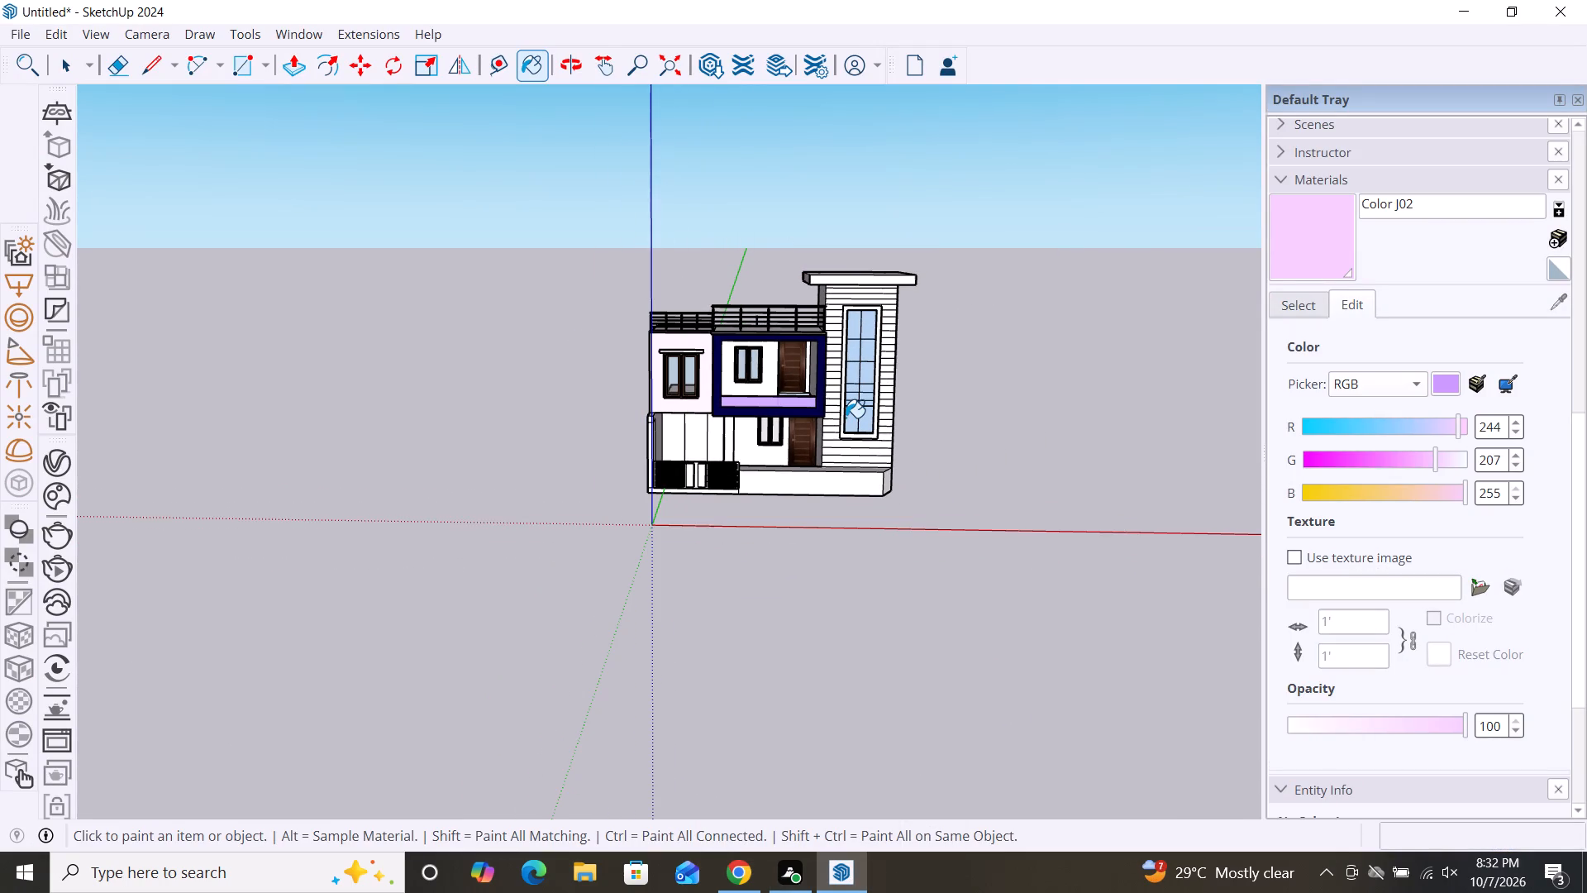
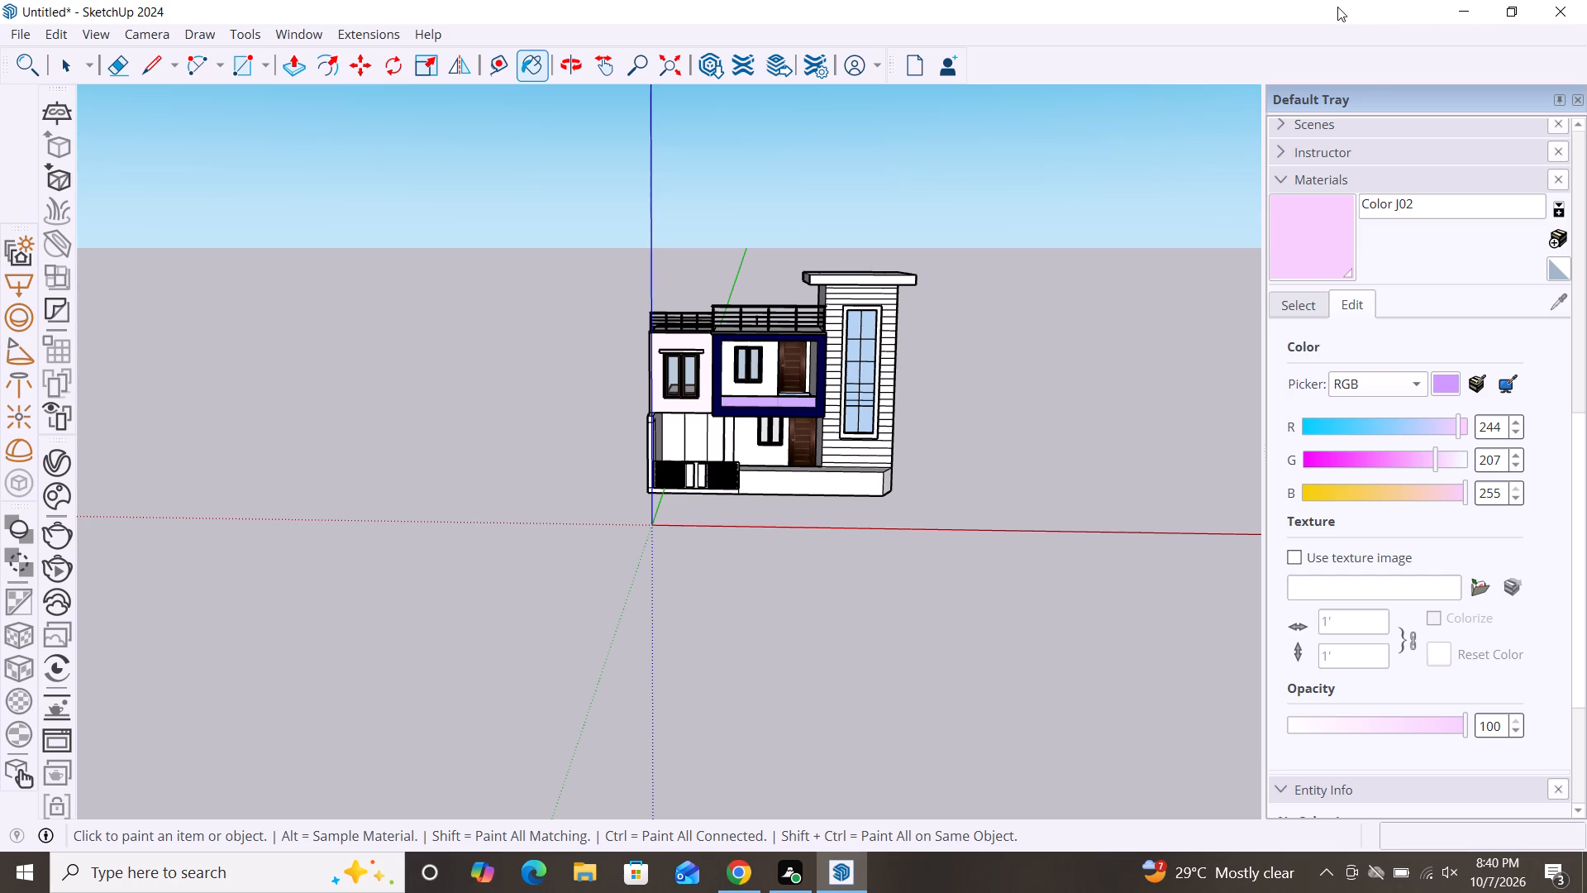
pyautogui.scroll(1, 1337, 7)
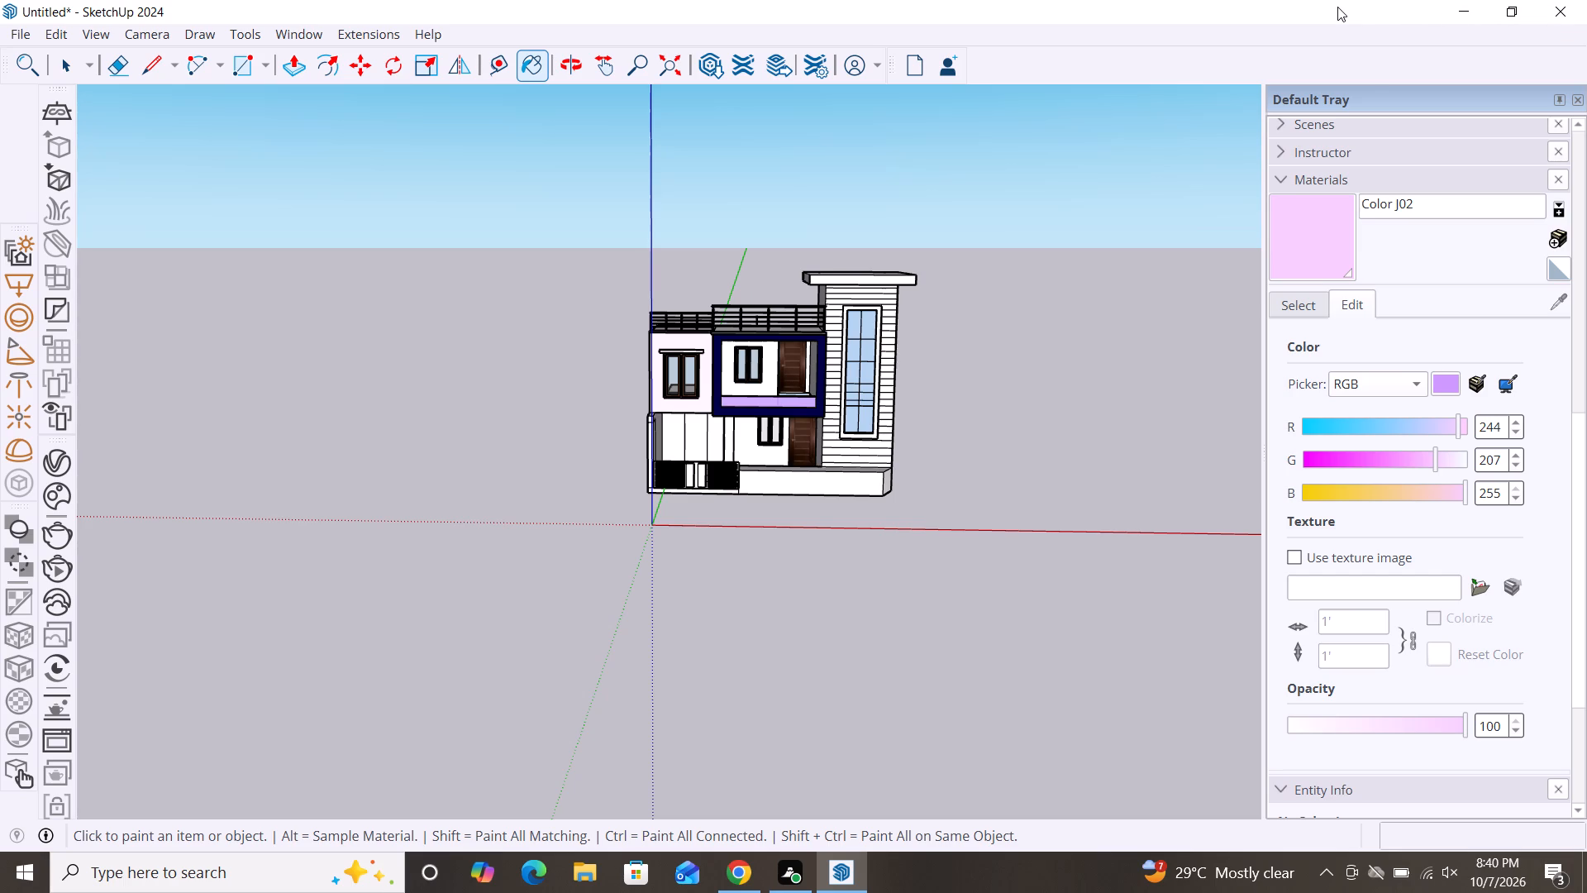
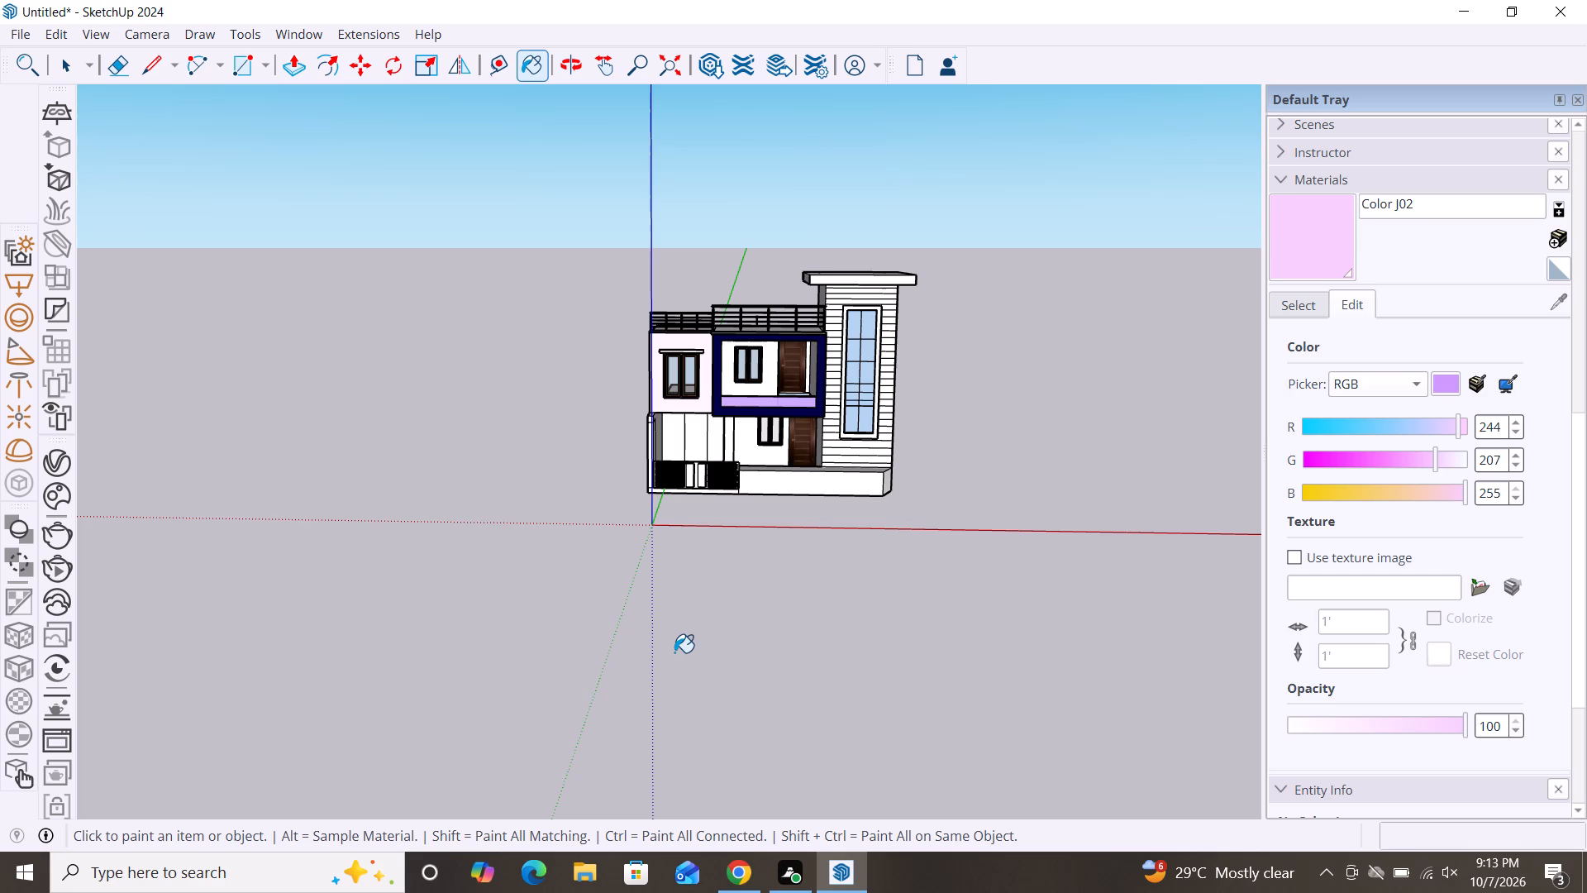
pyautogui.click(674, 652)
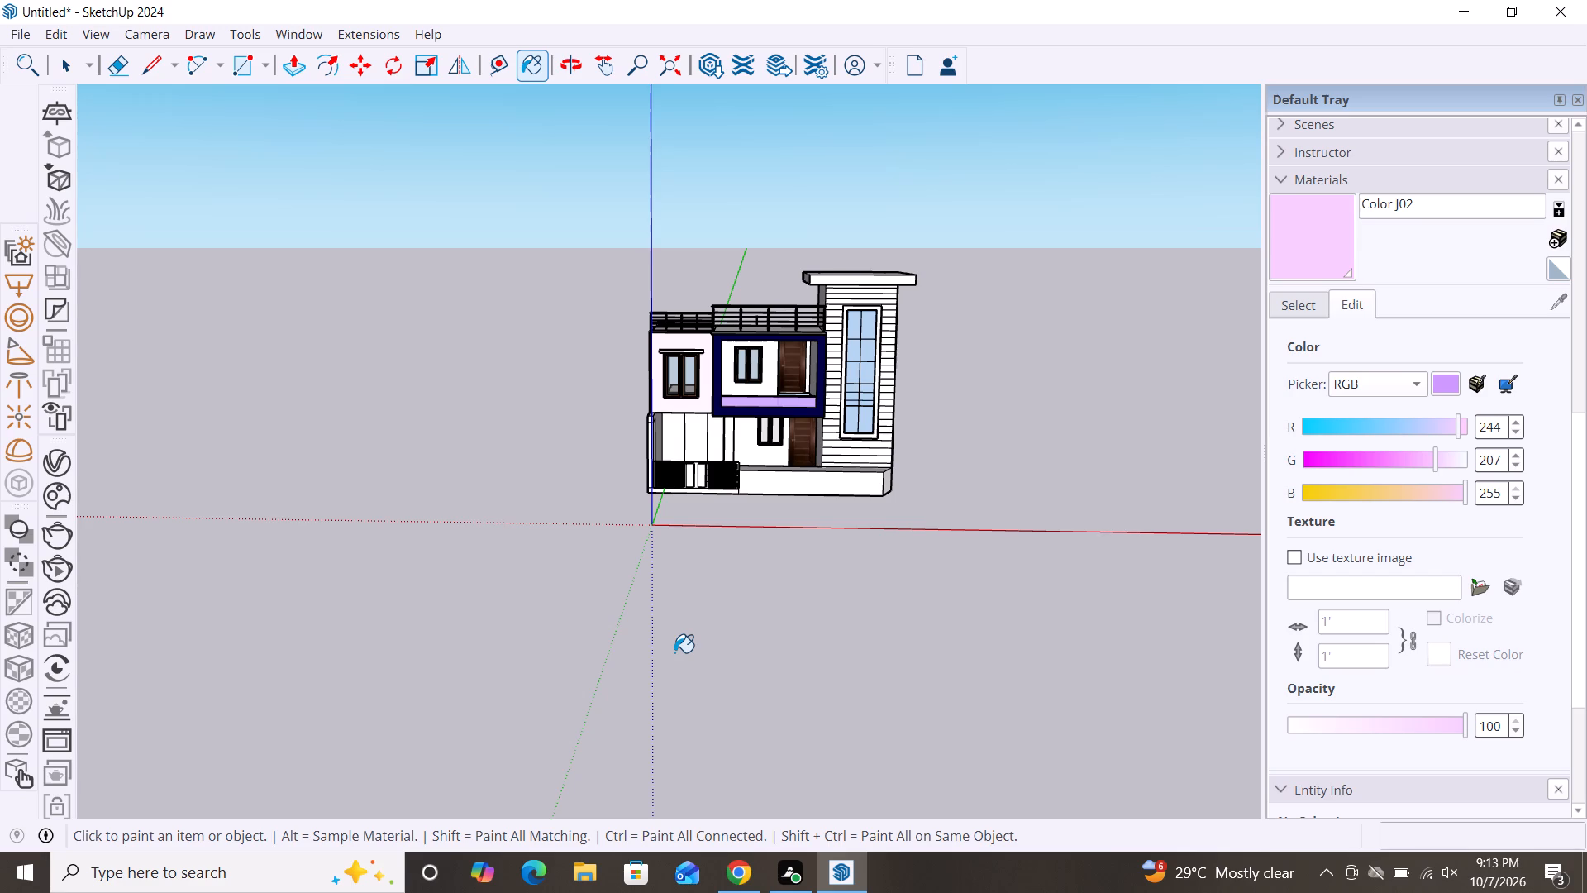
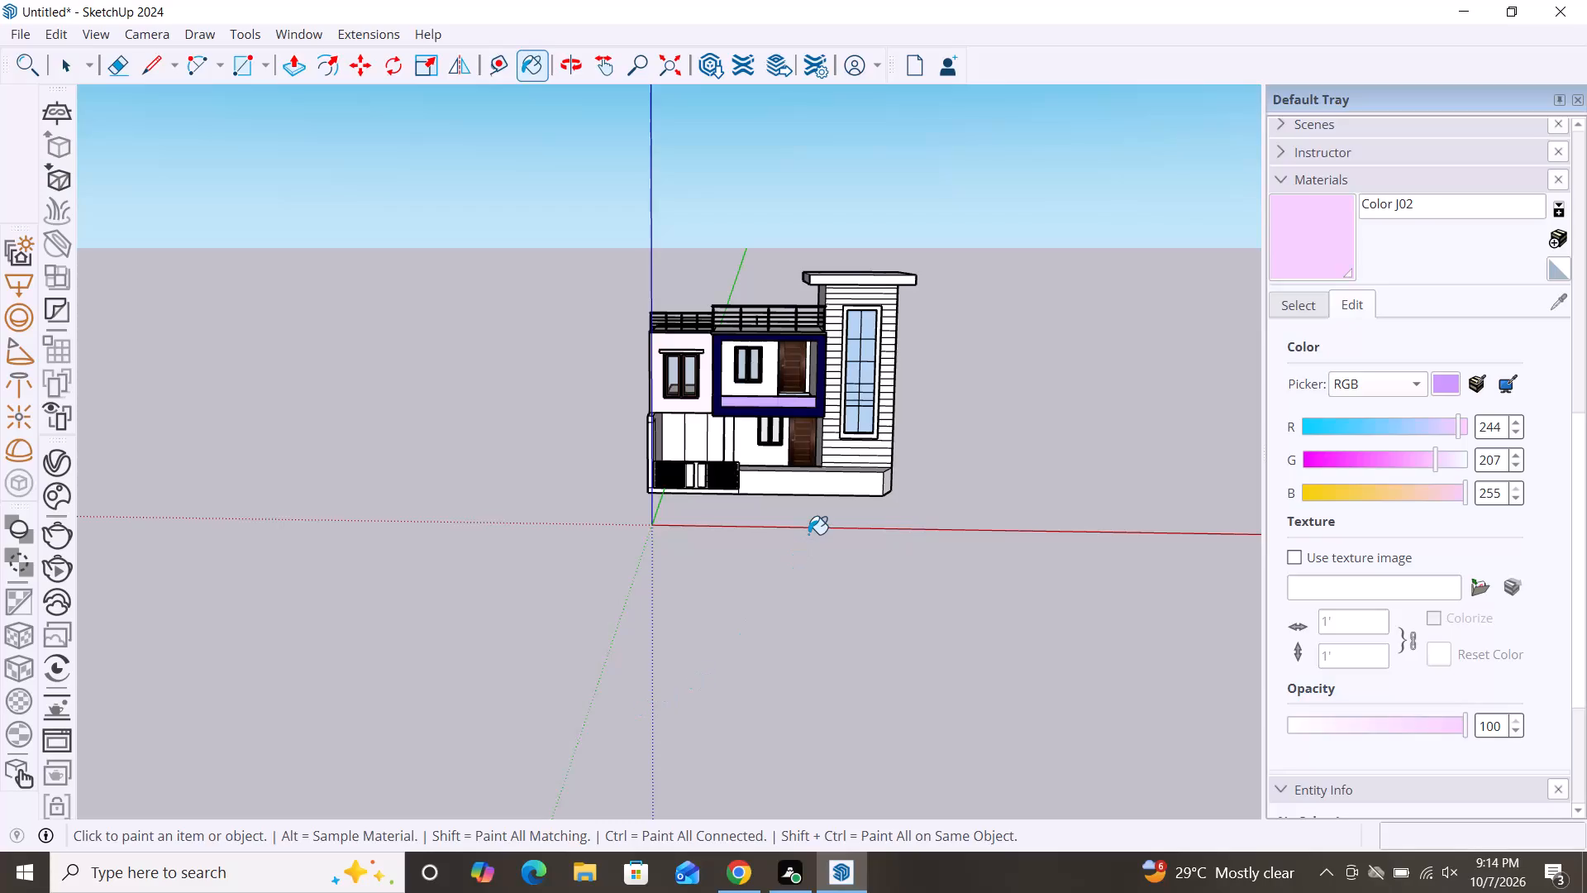
# Save the house model in the Documents folder as a SketchUp model named "plann 1".
pyautogui.press('Escape')
pyautogui.press('space')
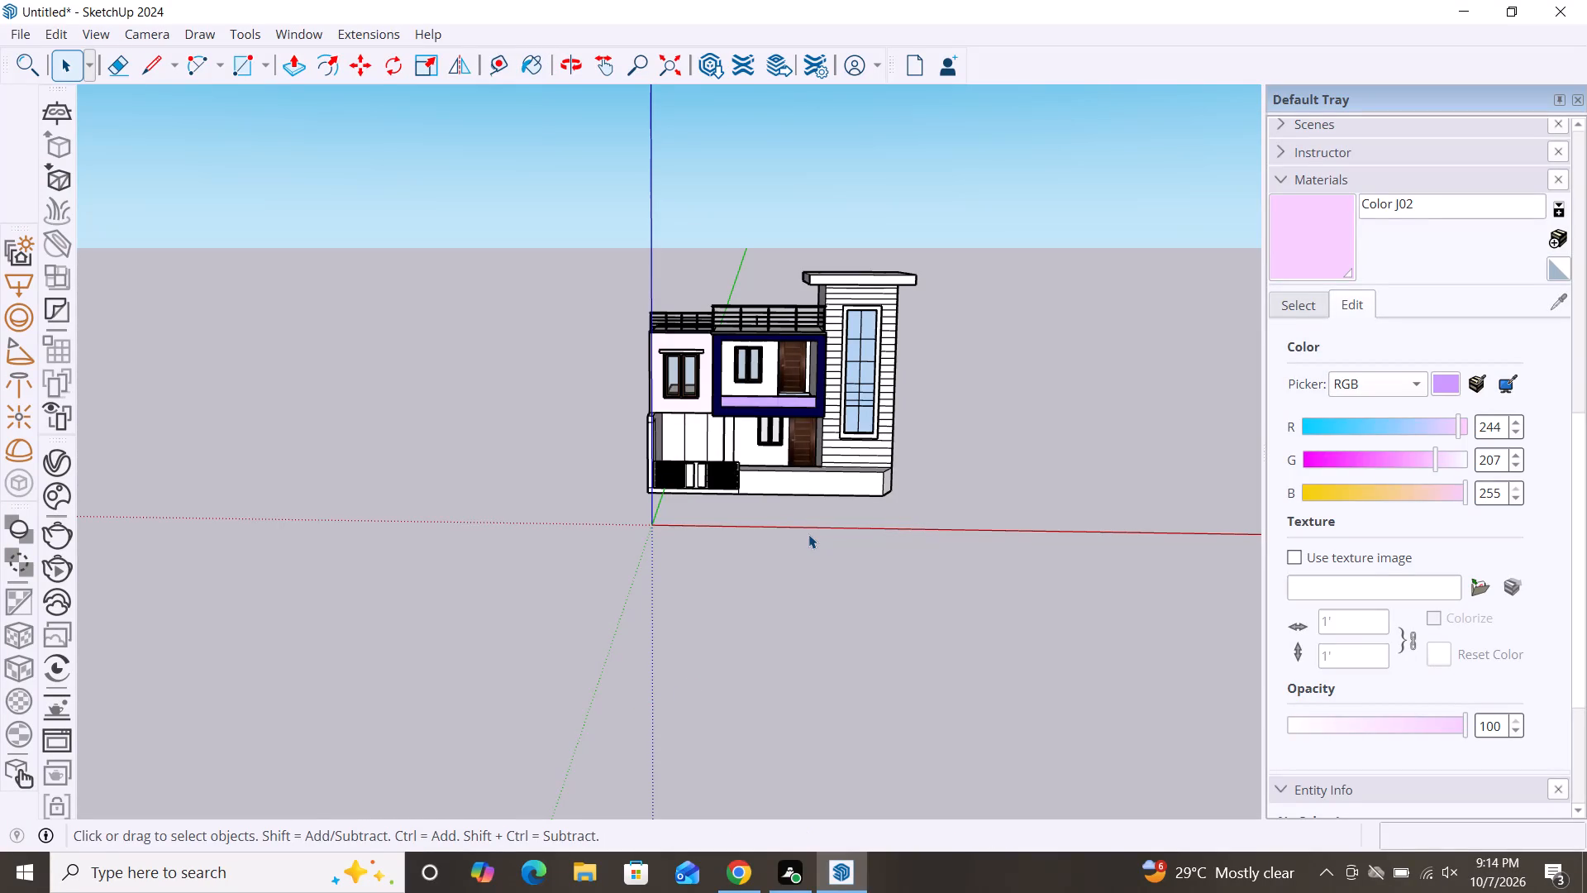
pyautogui.hotkey('ctrl', 's')
pyautogui.hotkey('ctrl', 's')
pyautogui.hotkey('ctrl', 's')
pyautogui.hotkey('ctrl', 's')
pyautogui.hotkey('ctrl', 's')
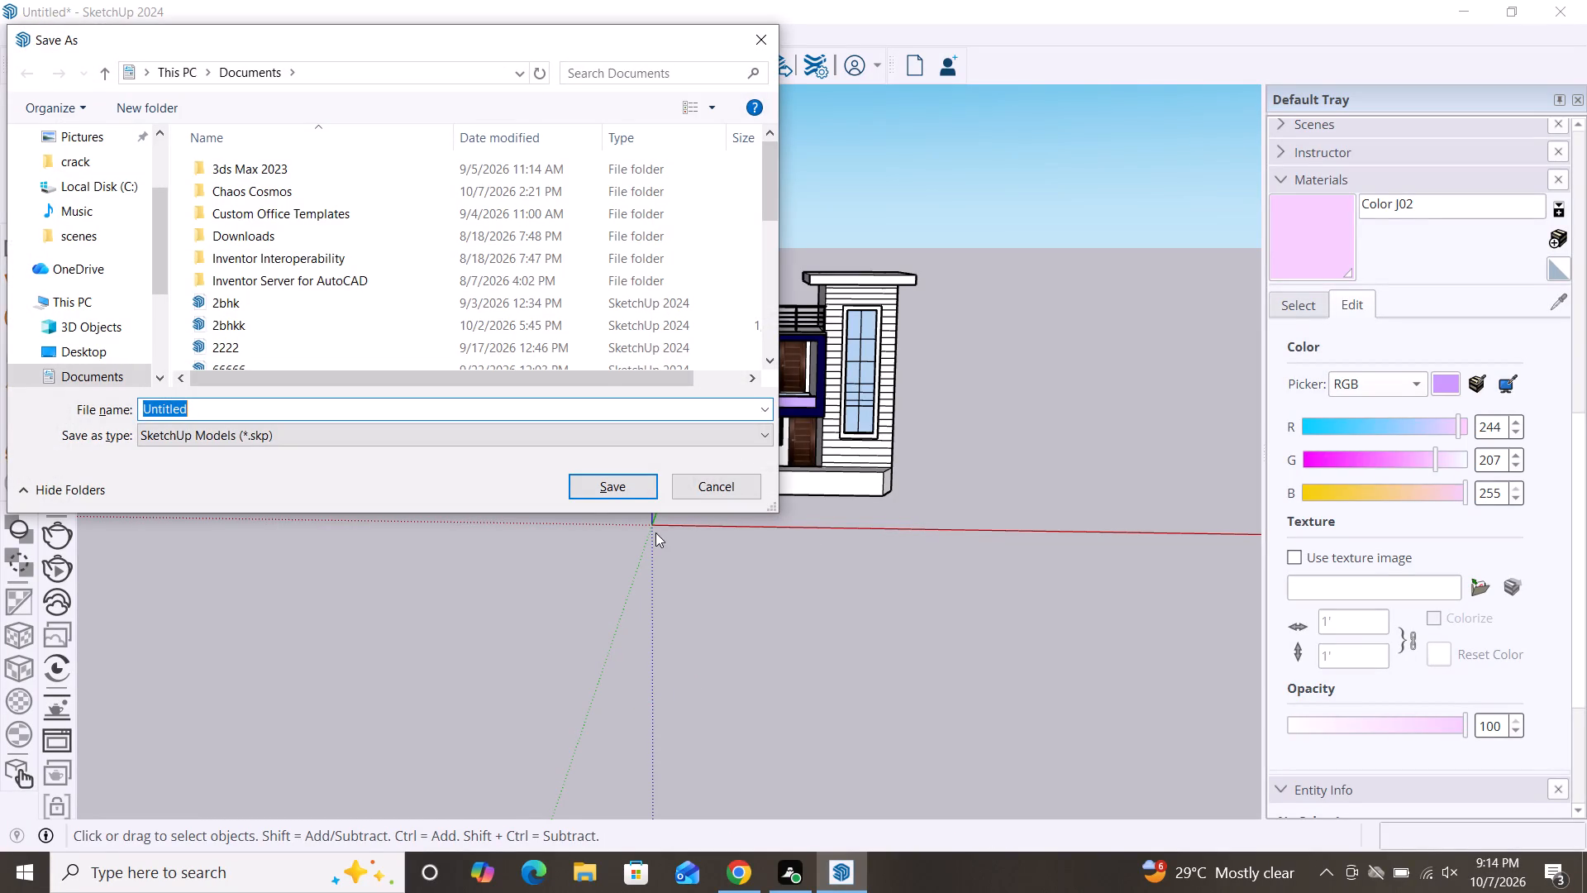
pyautogui.click(349, 414)
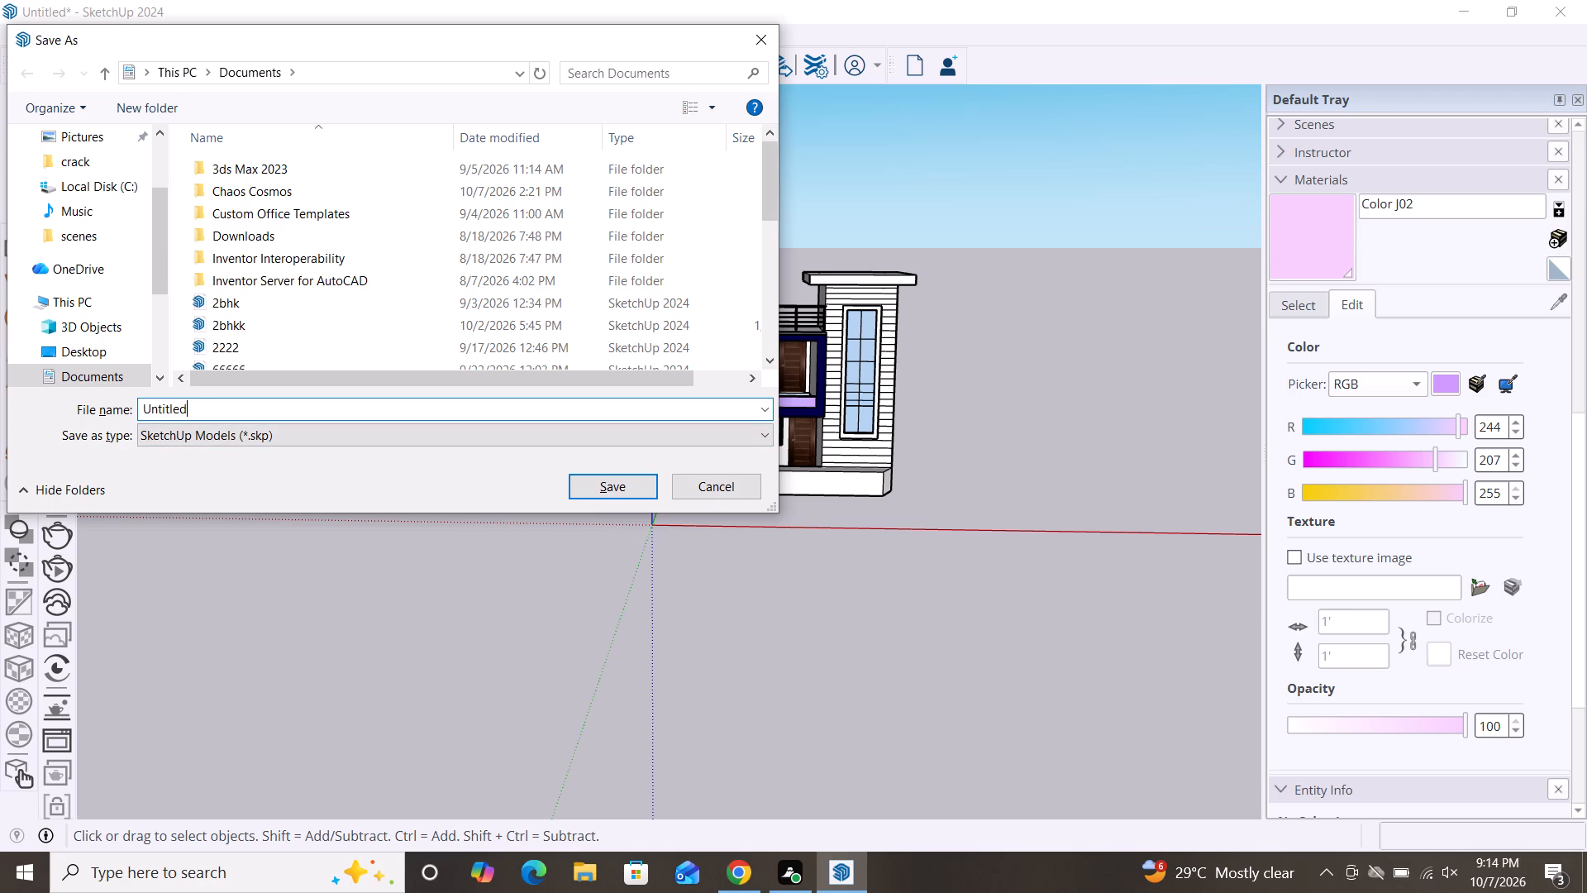
pyautogui.press('BackSpace')
pyautogui.press('BackSpace')
pyautogui.press('BackSpace')
pyautogui.press('BackSpace')
pyautogui.press('BackSpace')
pyautogui.press('BackSpace')
pyautogui.press('BackSpace')
pyautogui.press('BackSpace')
pyautogui.press('BackSpace')
pyautogui.press('BackSpace')
pyautogui.press('BackSpace')
pyautogui.press('BackSpace')
pyautogui.press('BackSpace')
pyautogui.press('BackSpace')
pyautogui.press('BackSpace')
pyautogui.press('BackSpace')
pyautogui.press('BackSpace')
pyautogui.press('BackSpace')
pyautogui.press('BackSpace')
pyautogui.write('pla')
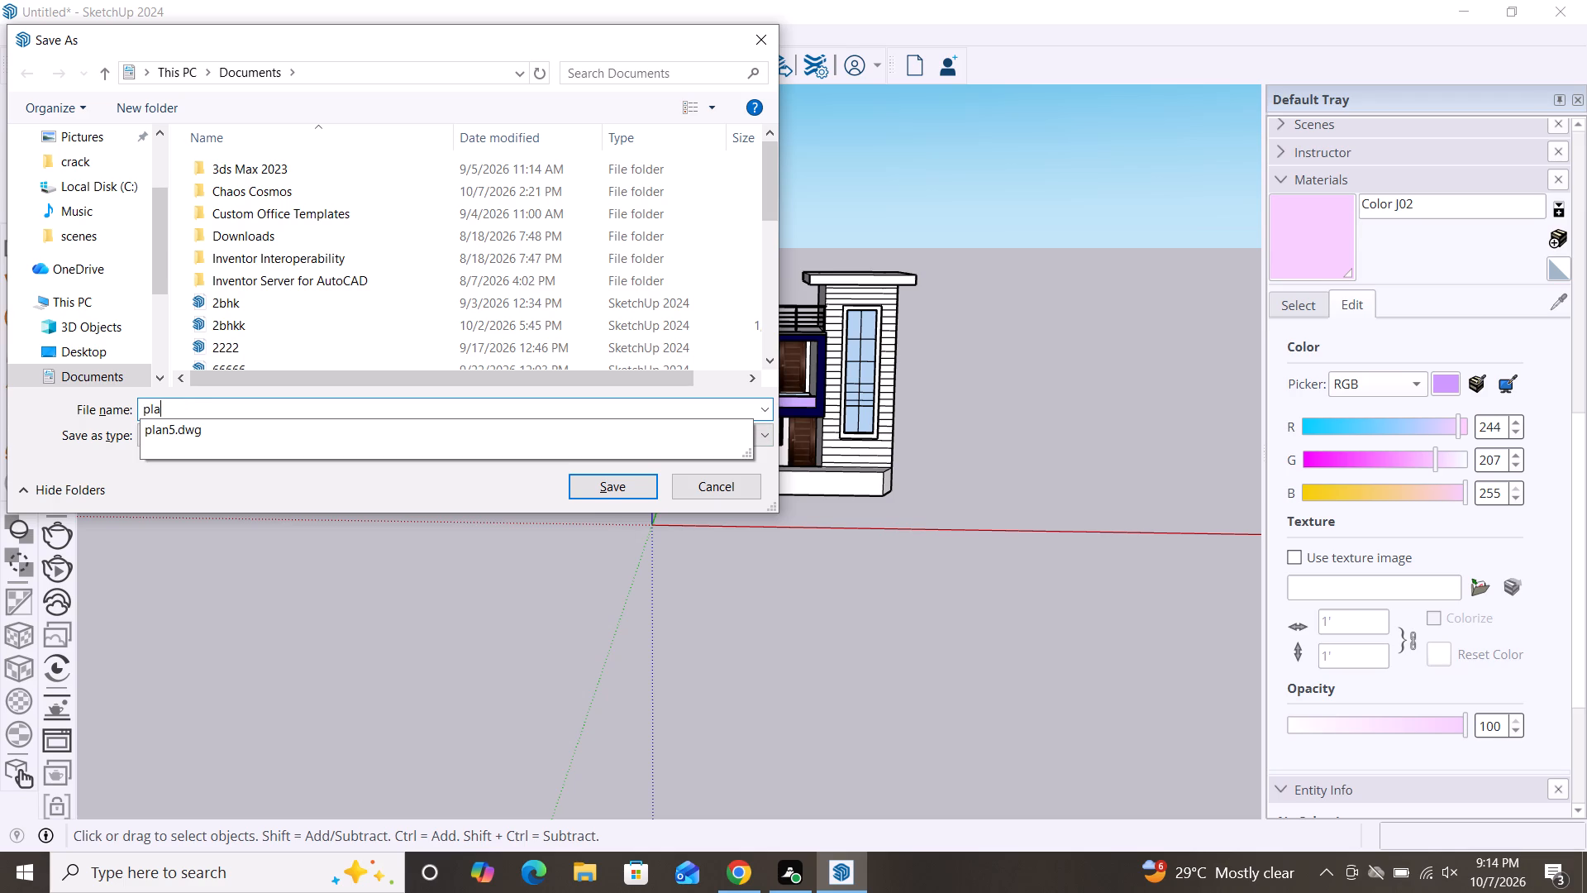
pyautogui.write('nn')
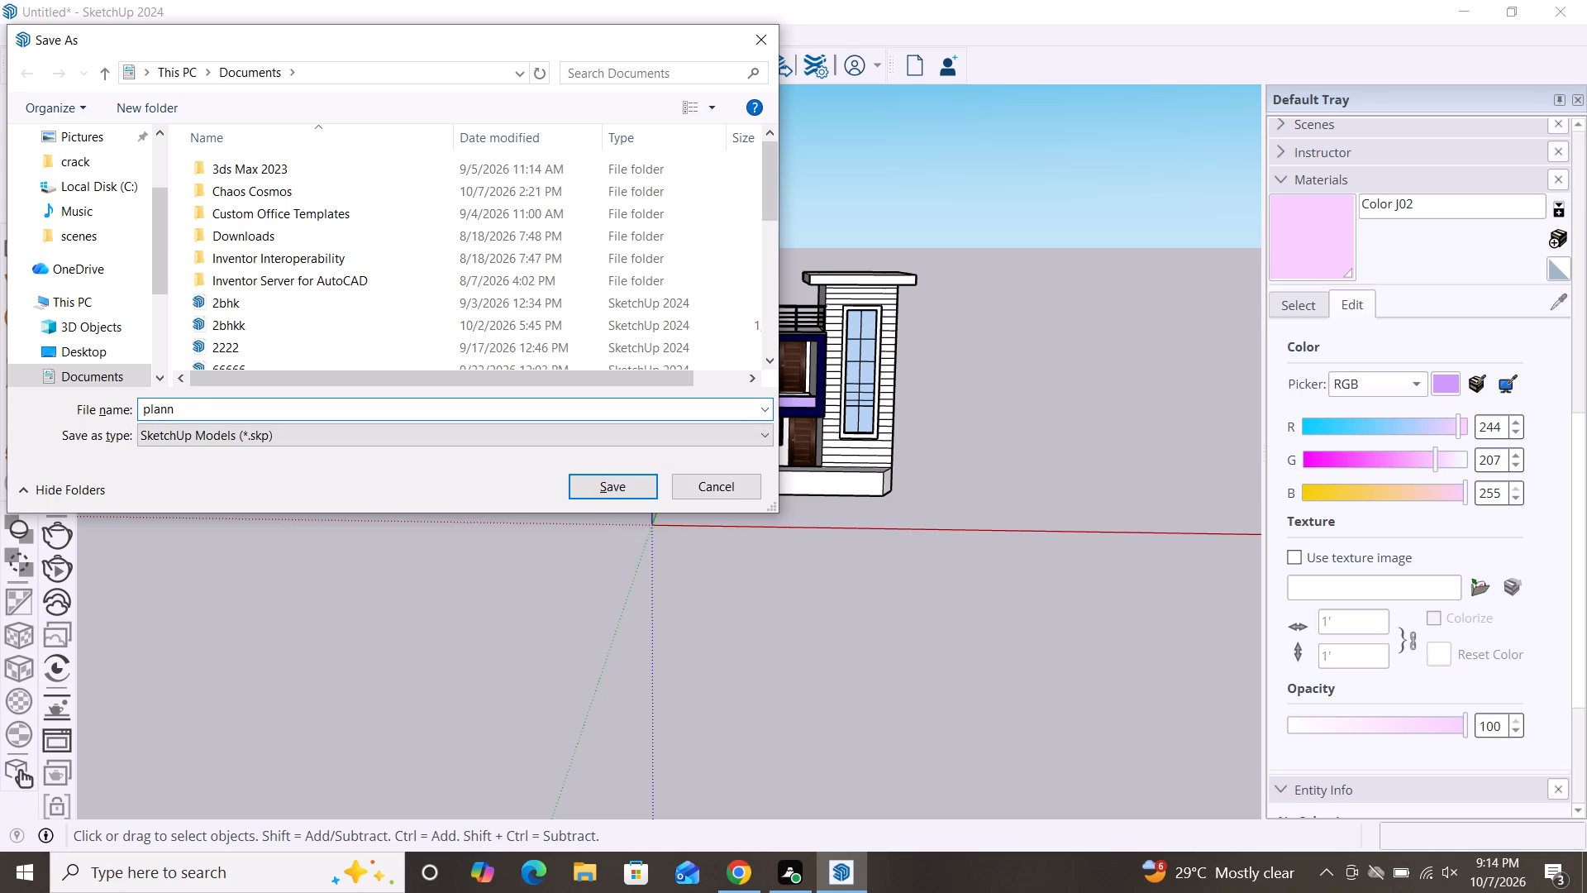
pyautogui.press('space')
pyautogui.press('1')
pyautogui.click(601, 498)
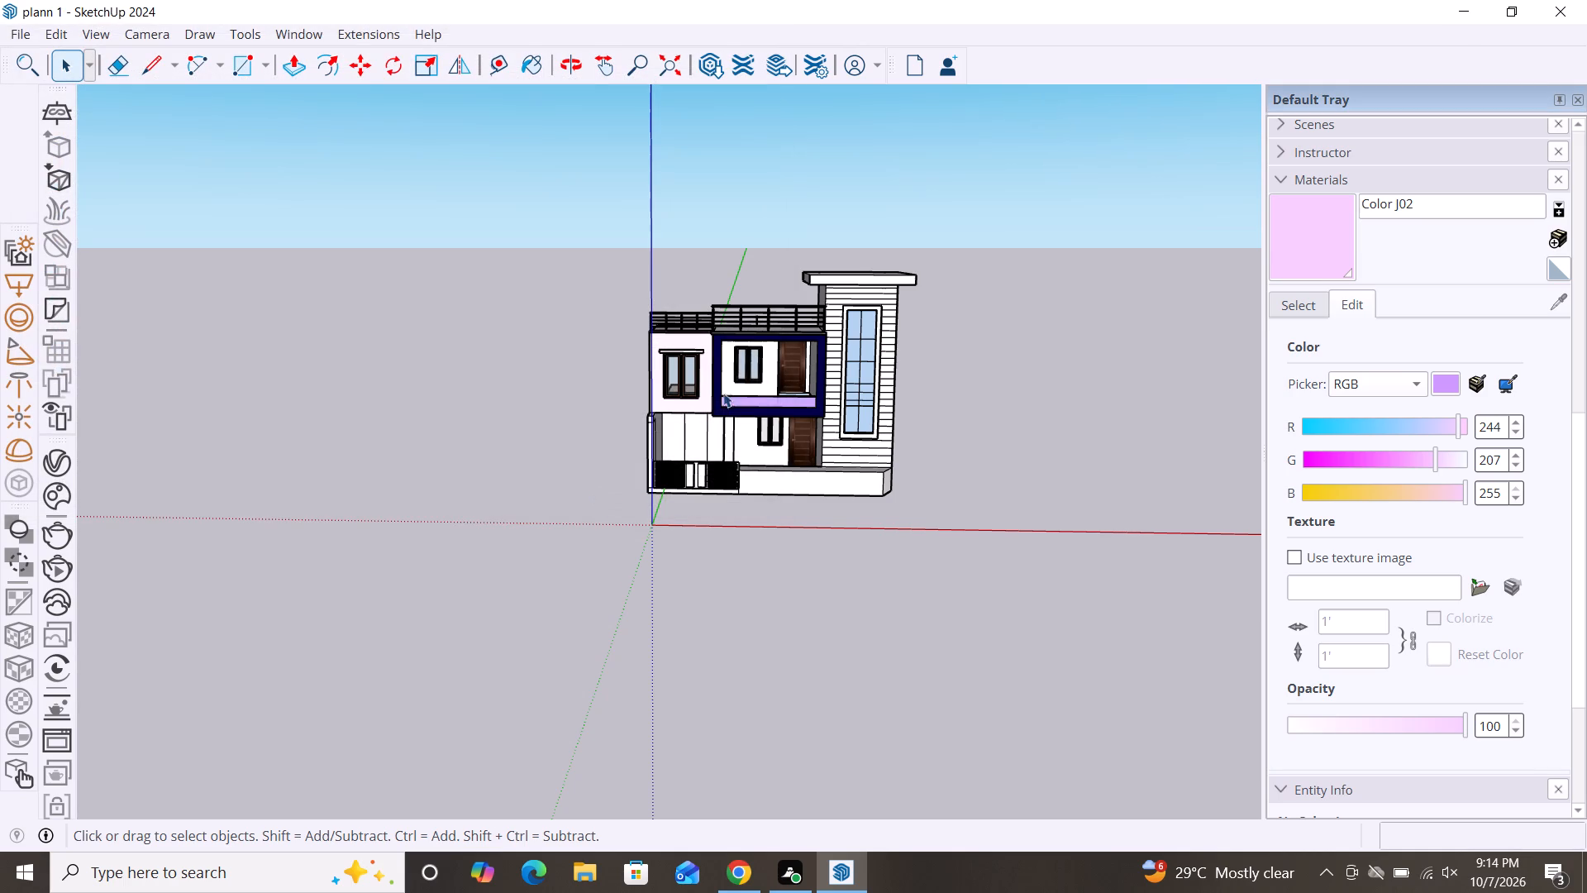
pyautogui.hotkey('ctrl', 's')
# Close the modelling program with the saved house model.
pyautogui.click(1572, 12)
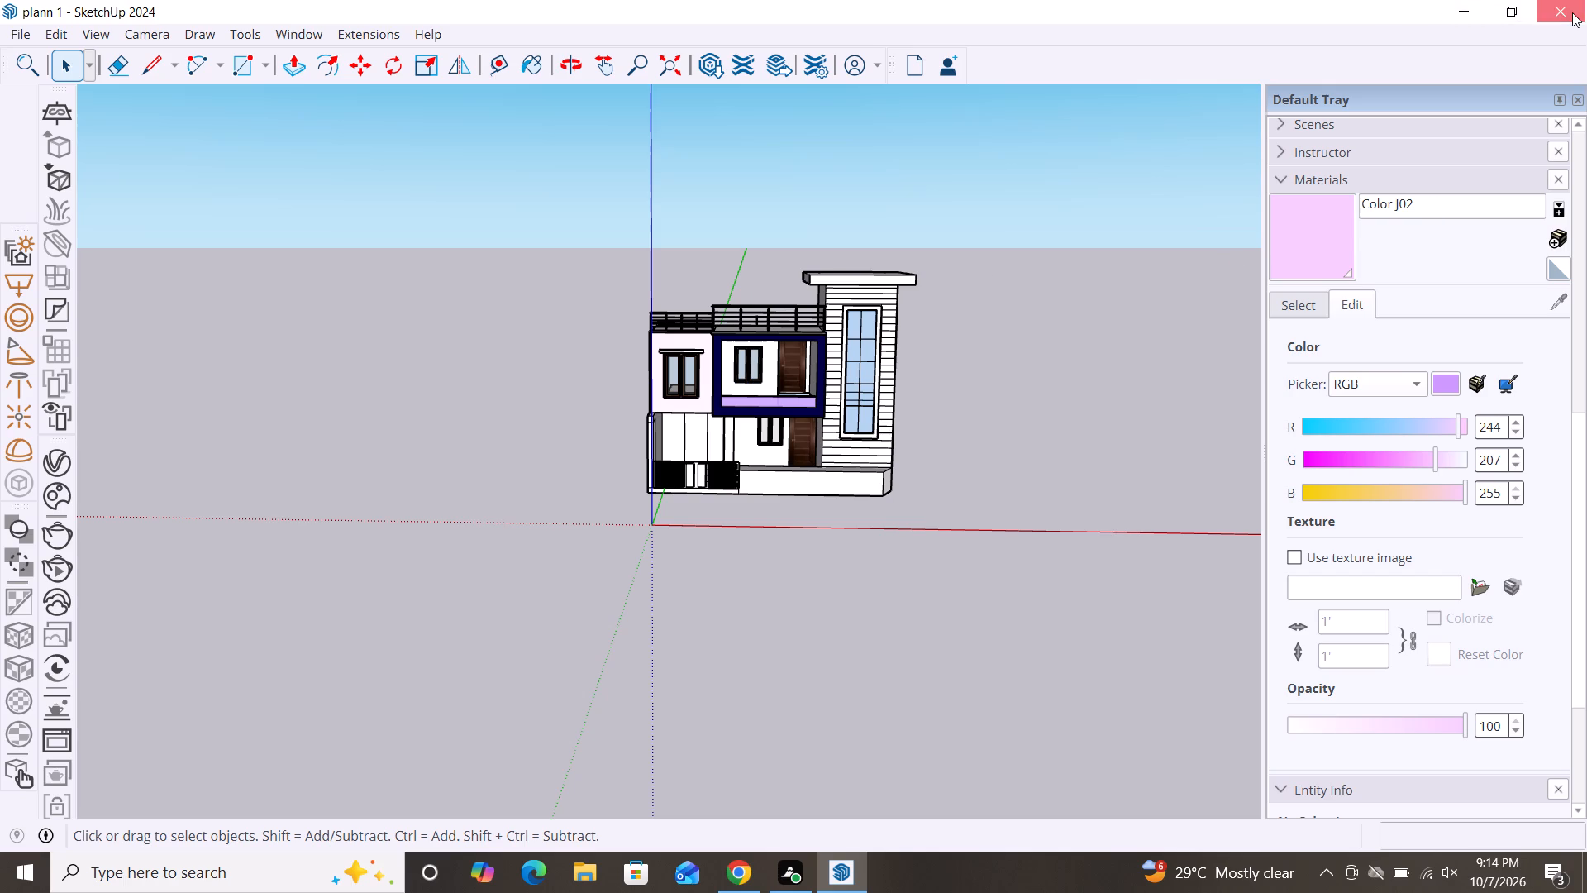